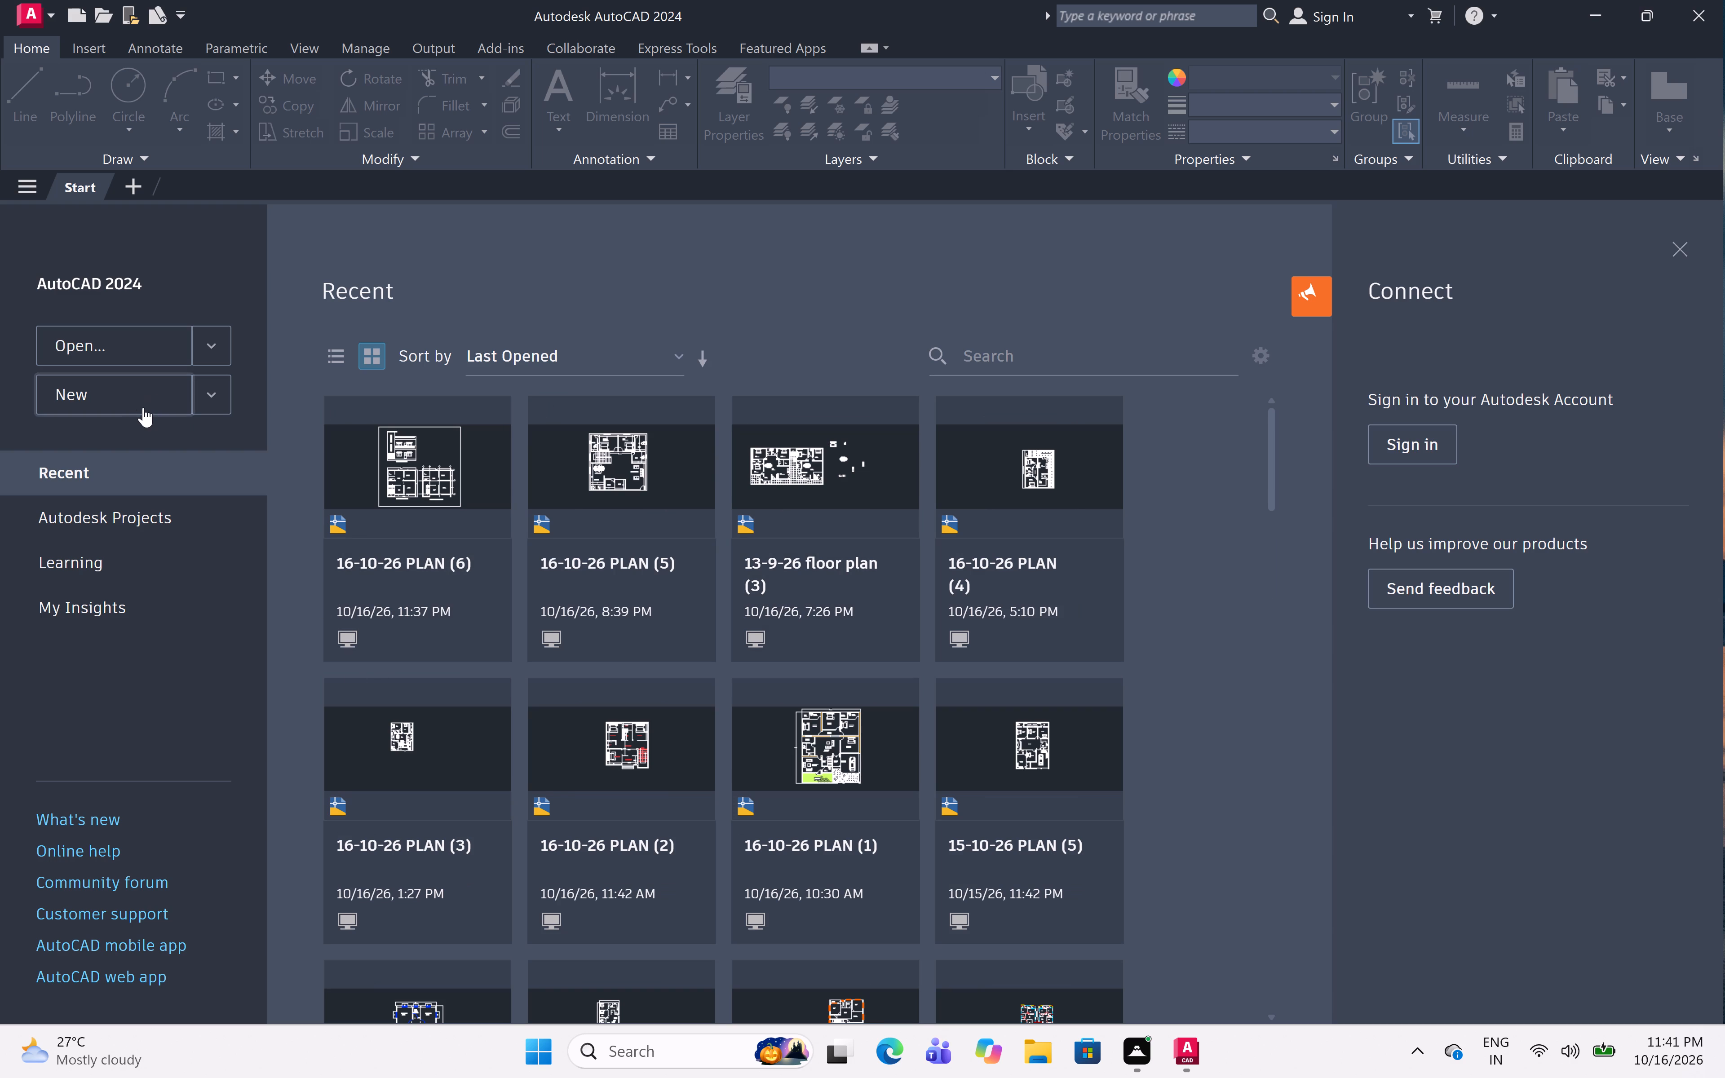
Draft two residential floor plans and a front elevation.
Create a new blank drawing.
left_click(141, 394)
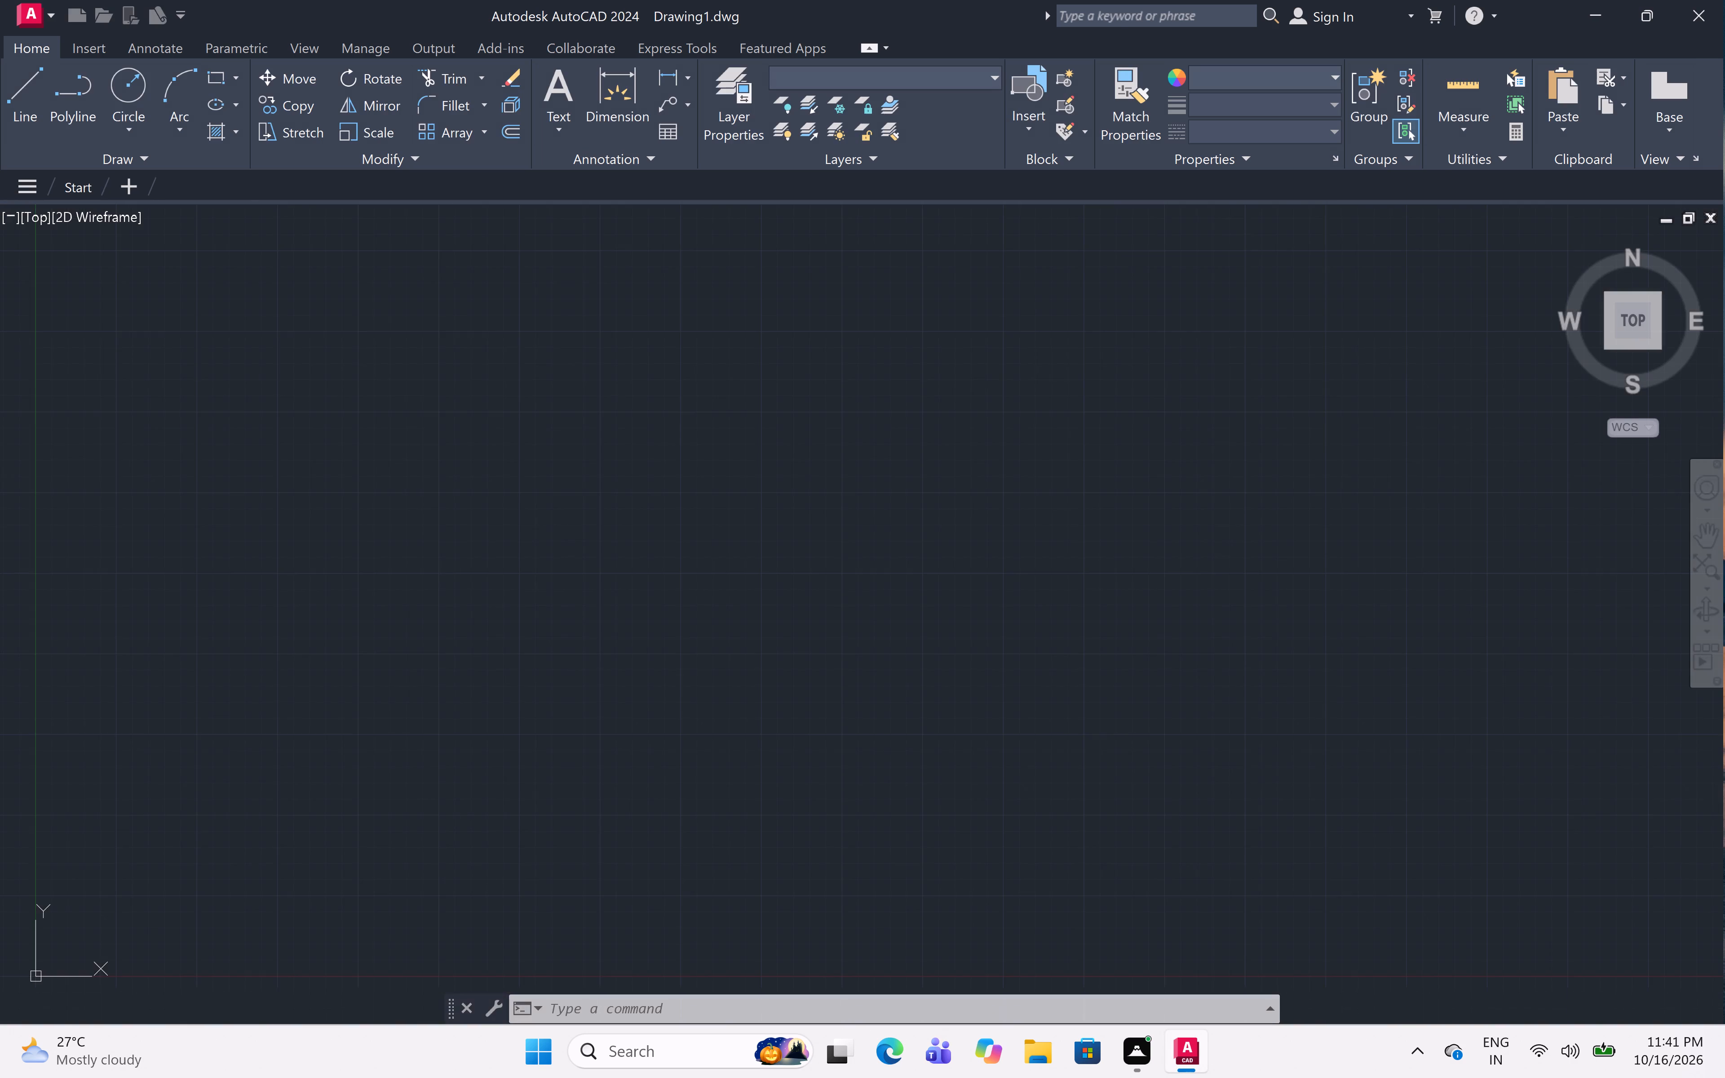
Draw a horizontal and a vertical construction line crossing above and to the right of the origin.
scroll(523, 468, "down", 1)
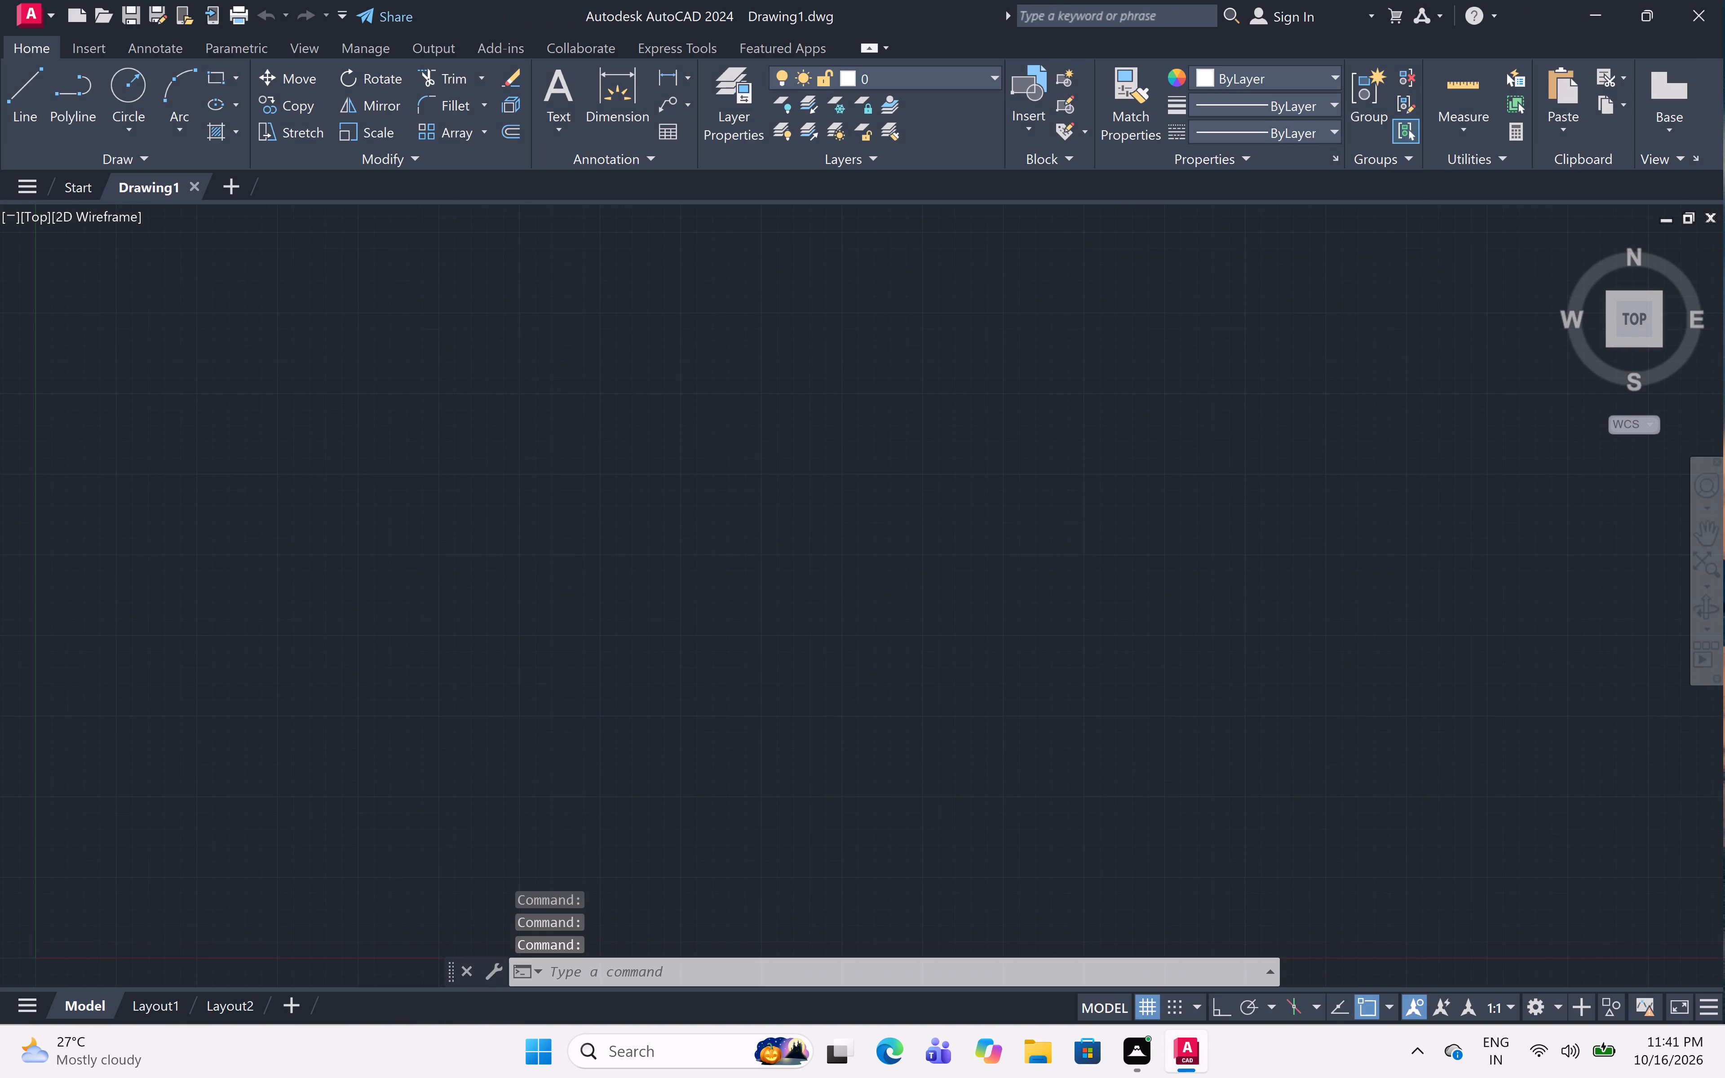
scroll(628, 442, "down", 5)
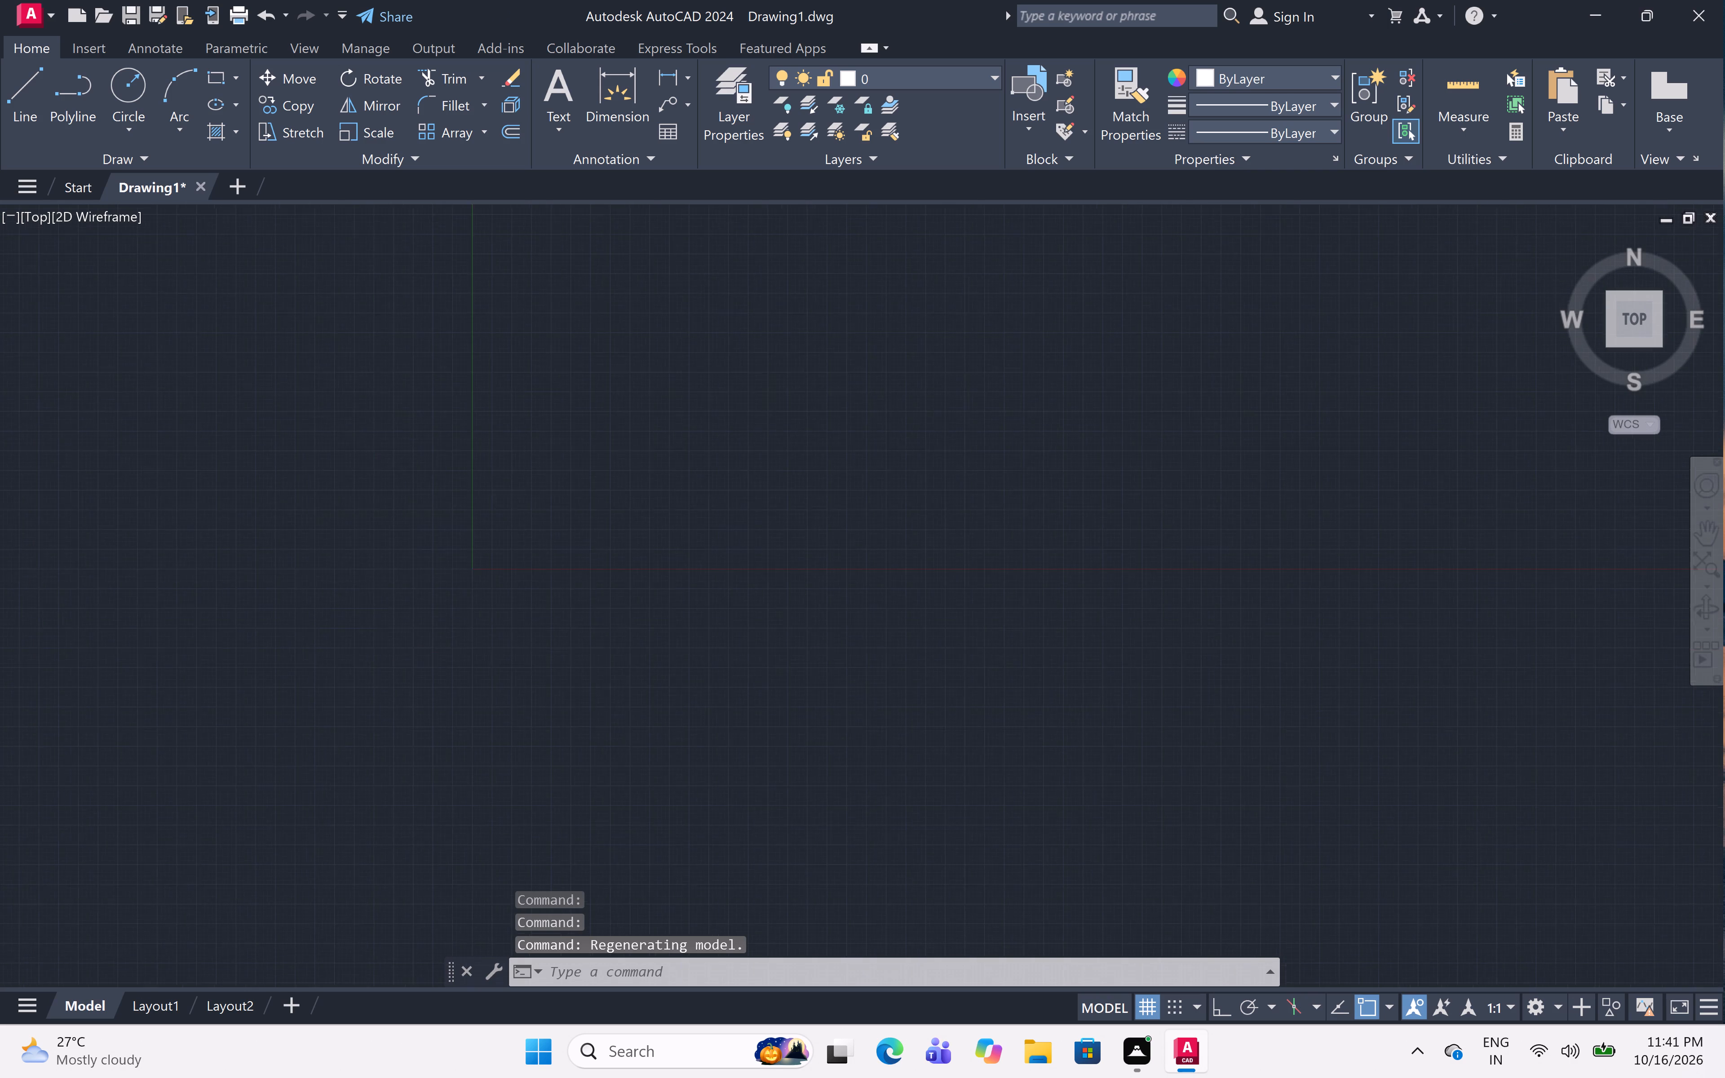
scroll(656, 419, "down", 1)
scroll(721, 378, "down", 2)
middle_click_drag(763, 358, 759, 363)
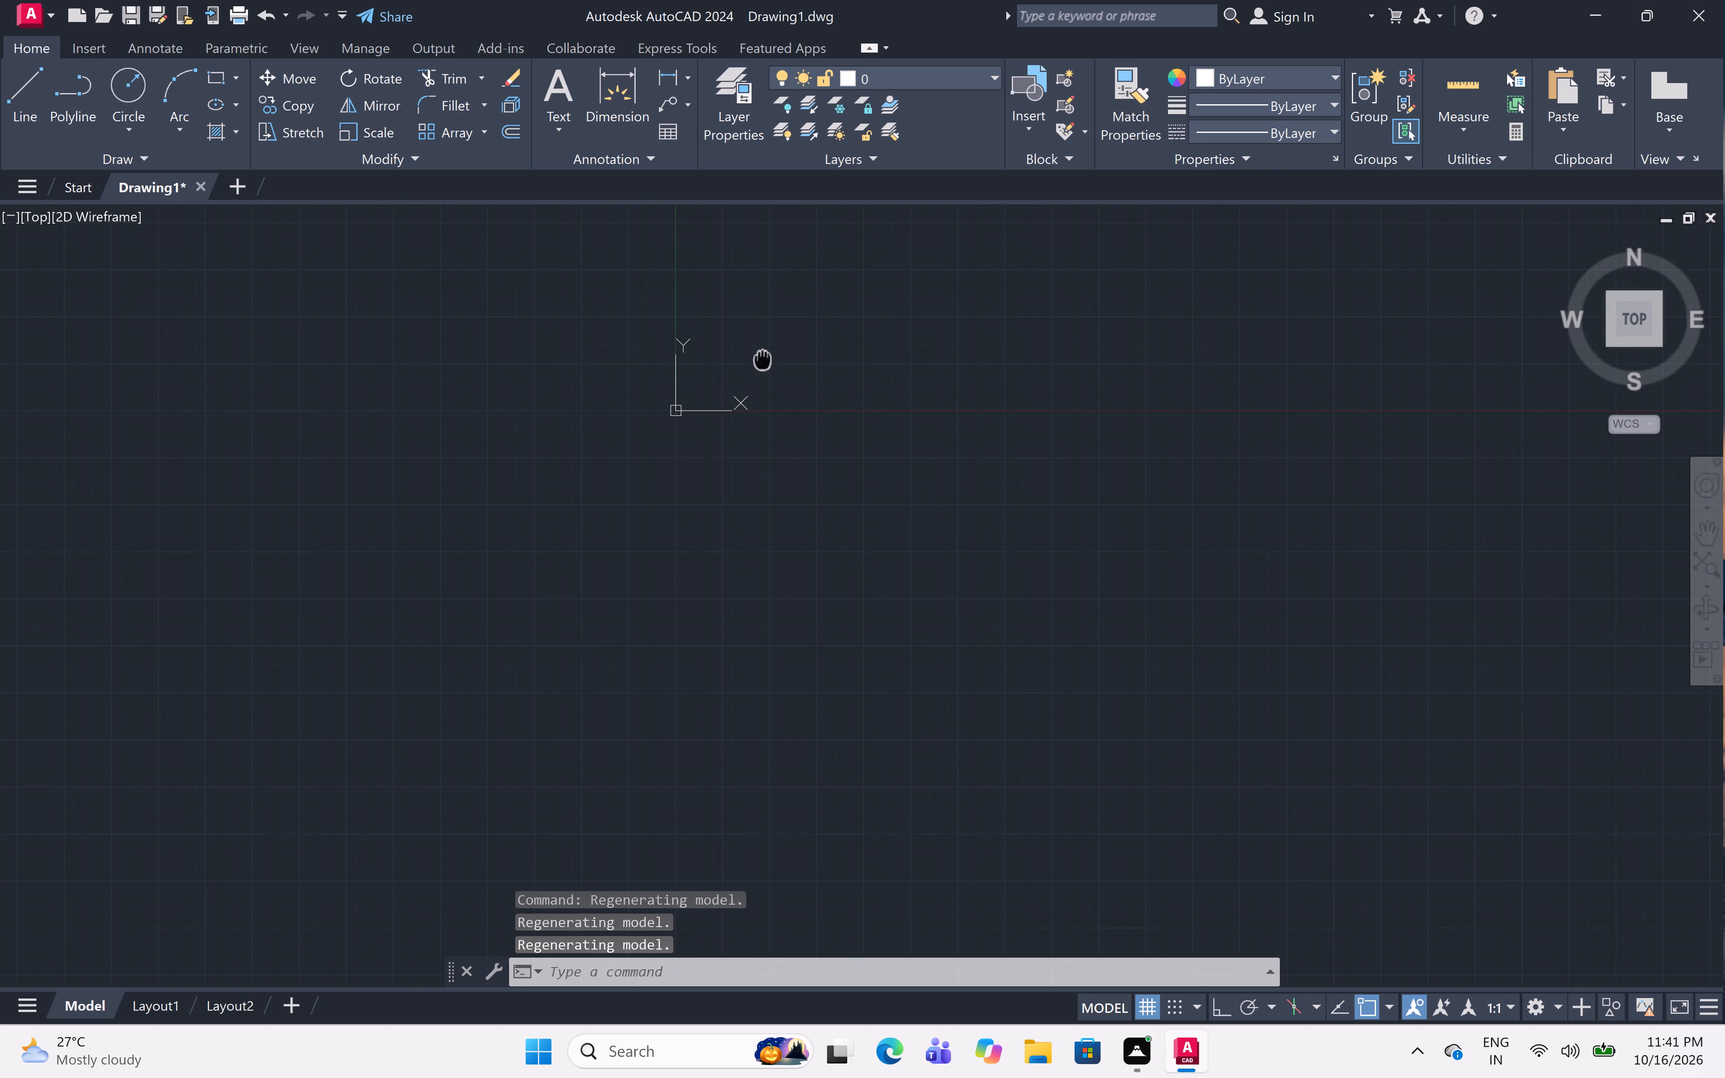
middle_click_drag(759, 363, 595, 541)
middle_click_drag(739, 455, 647, 546)
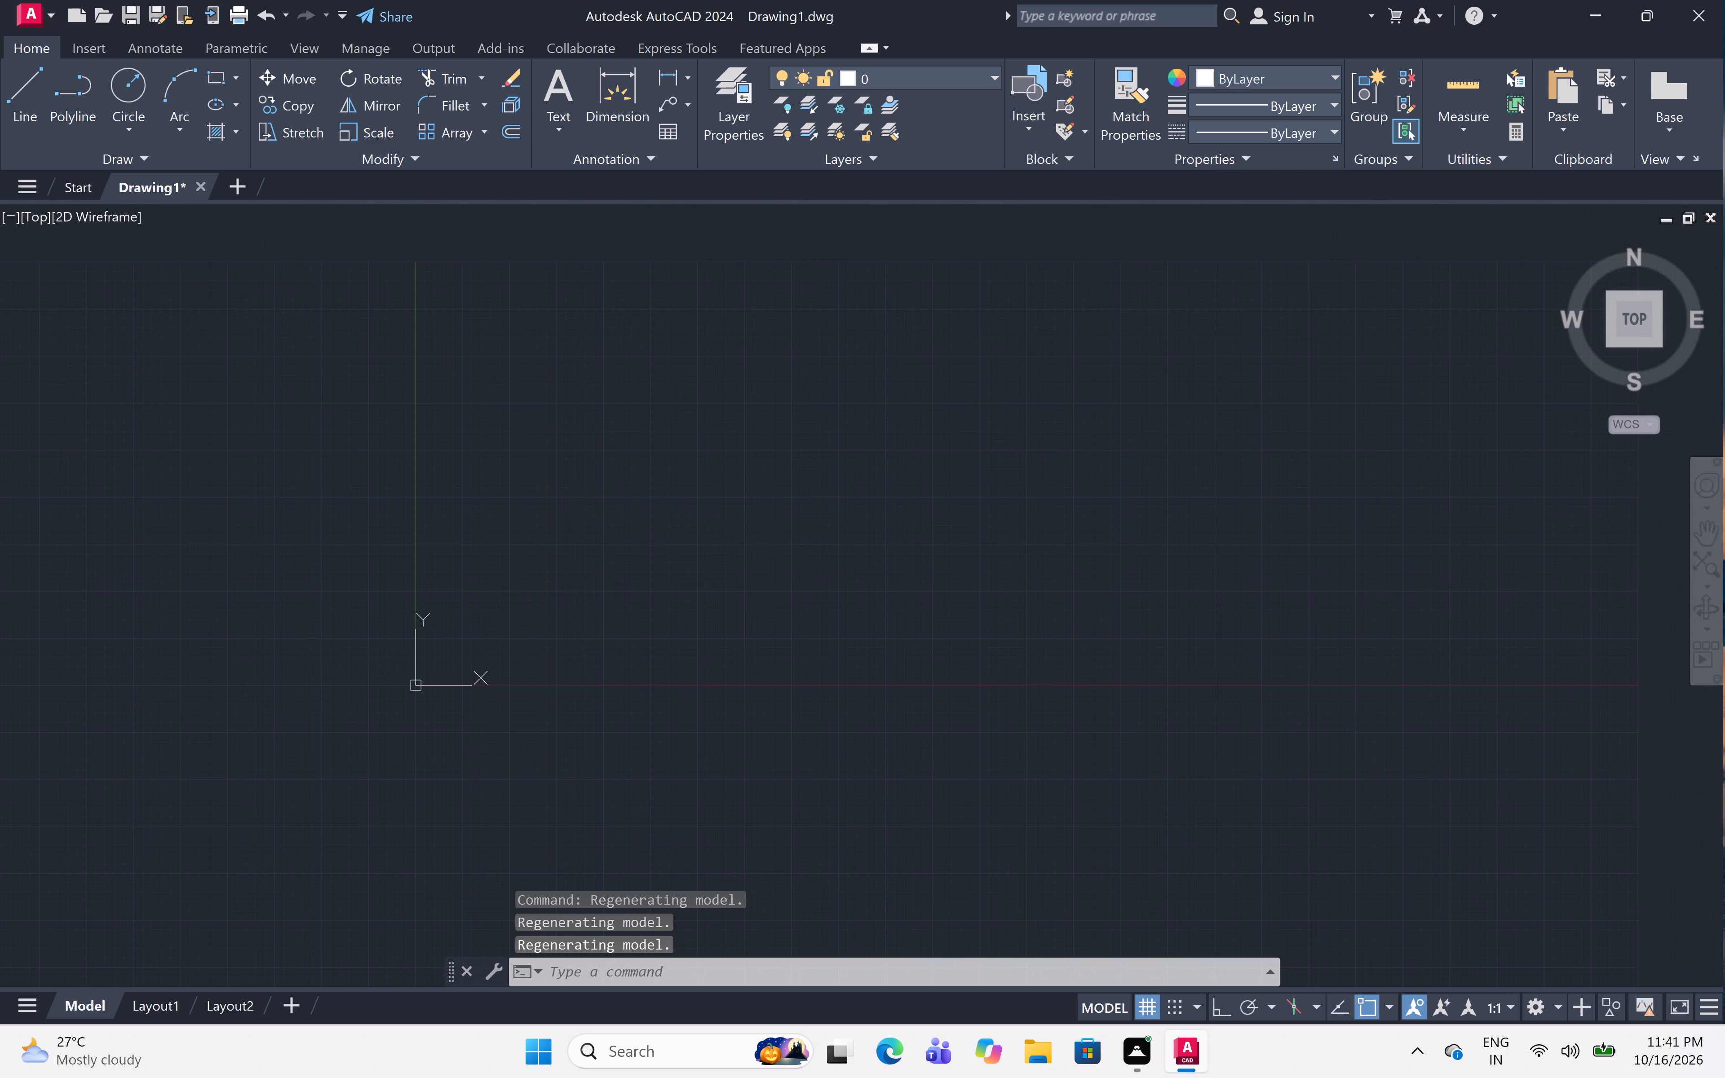
type("xl h")
key("space")
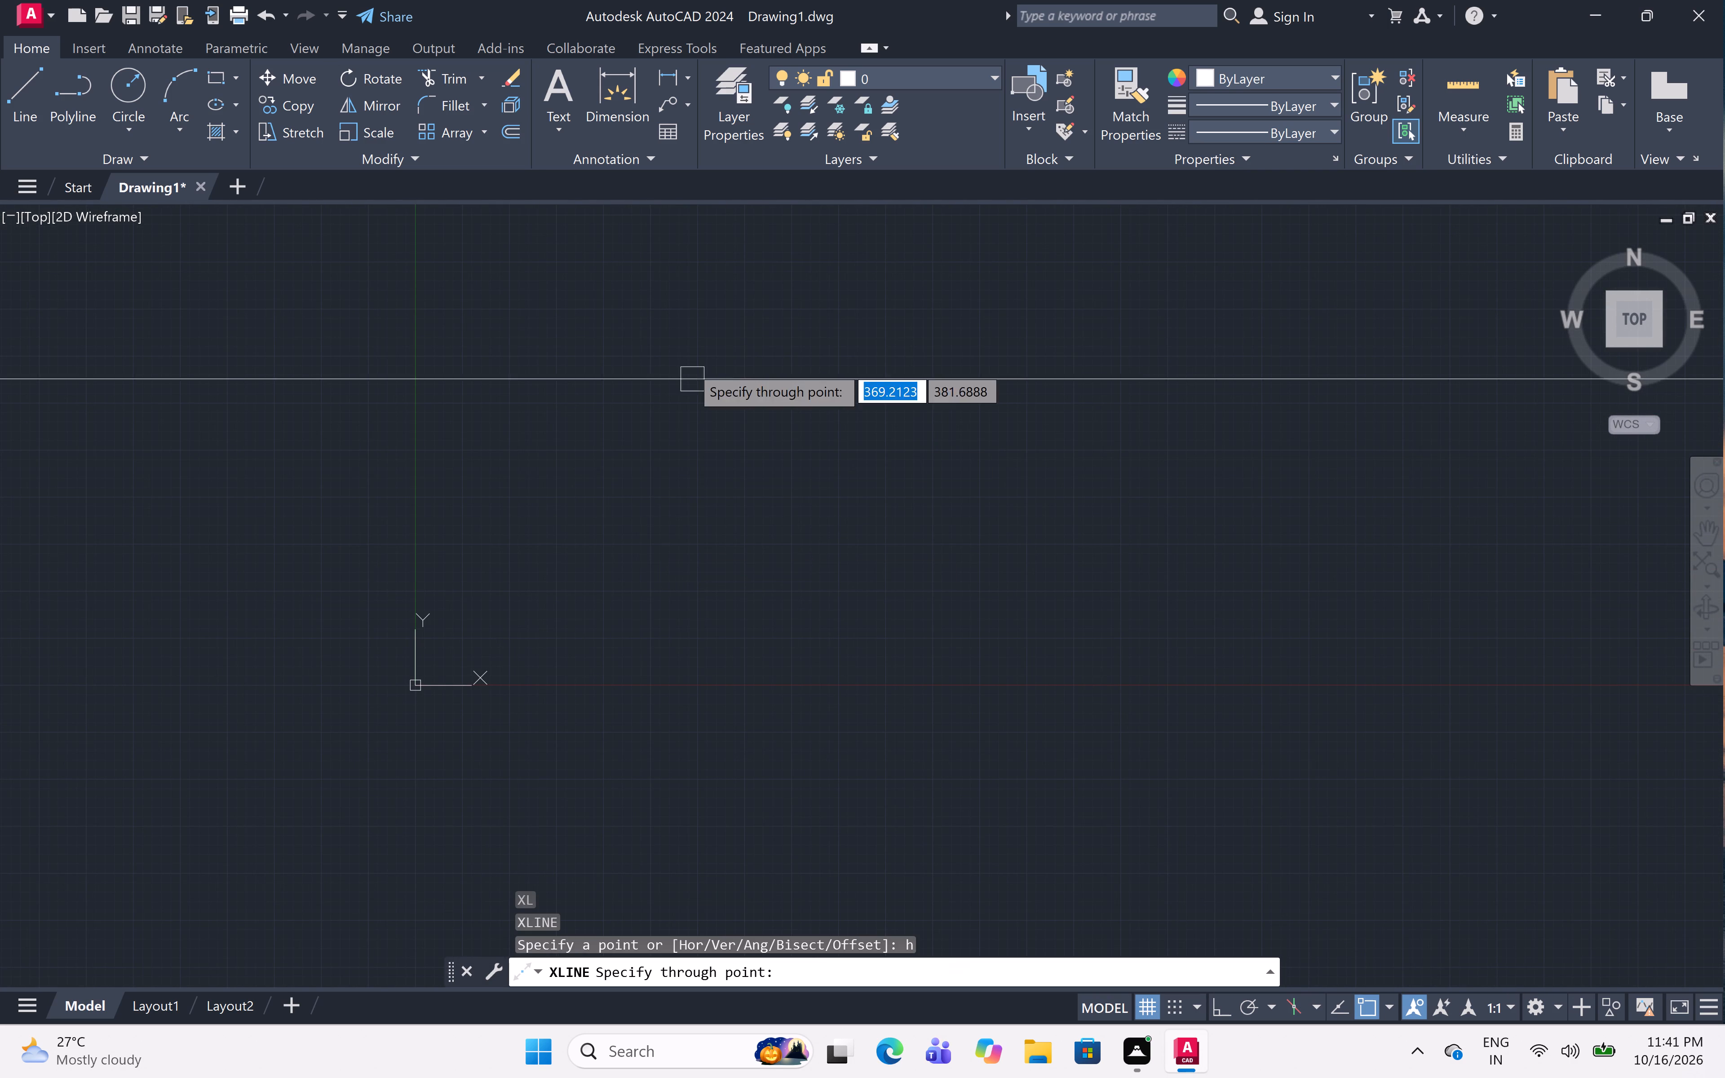
left_click(707, 311)
key("space")
key("space")
type("v")
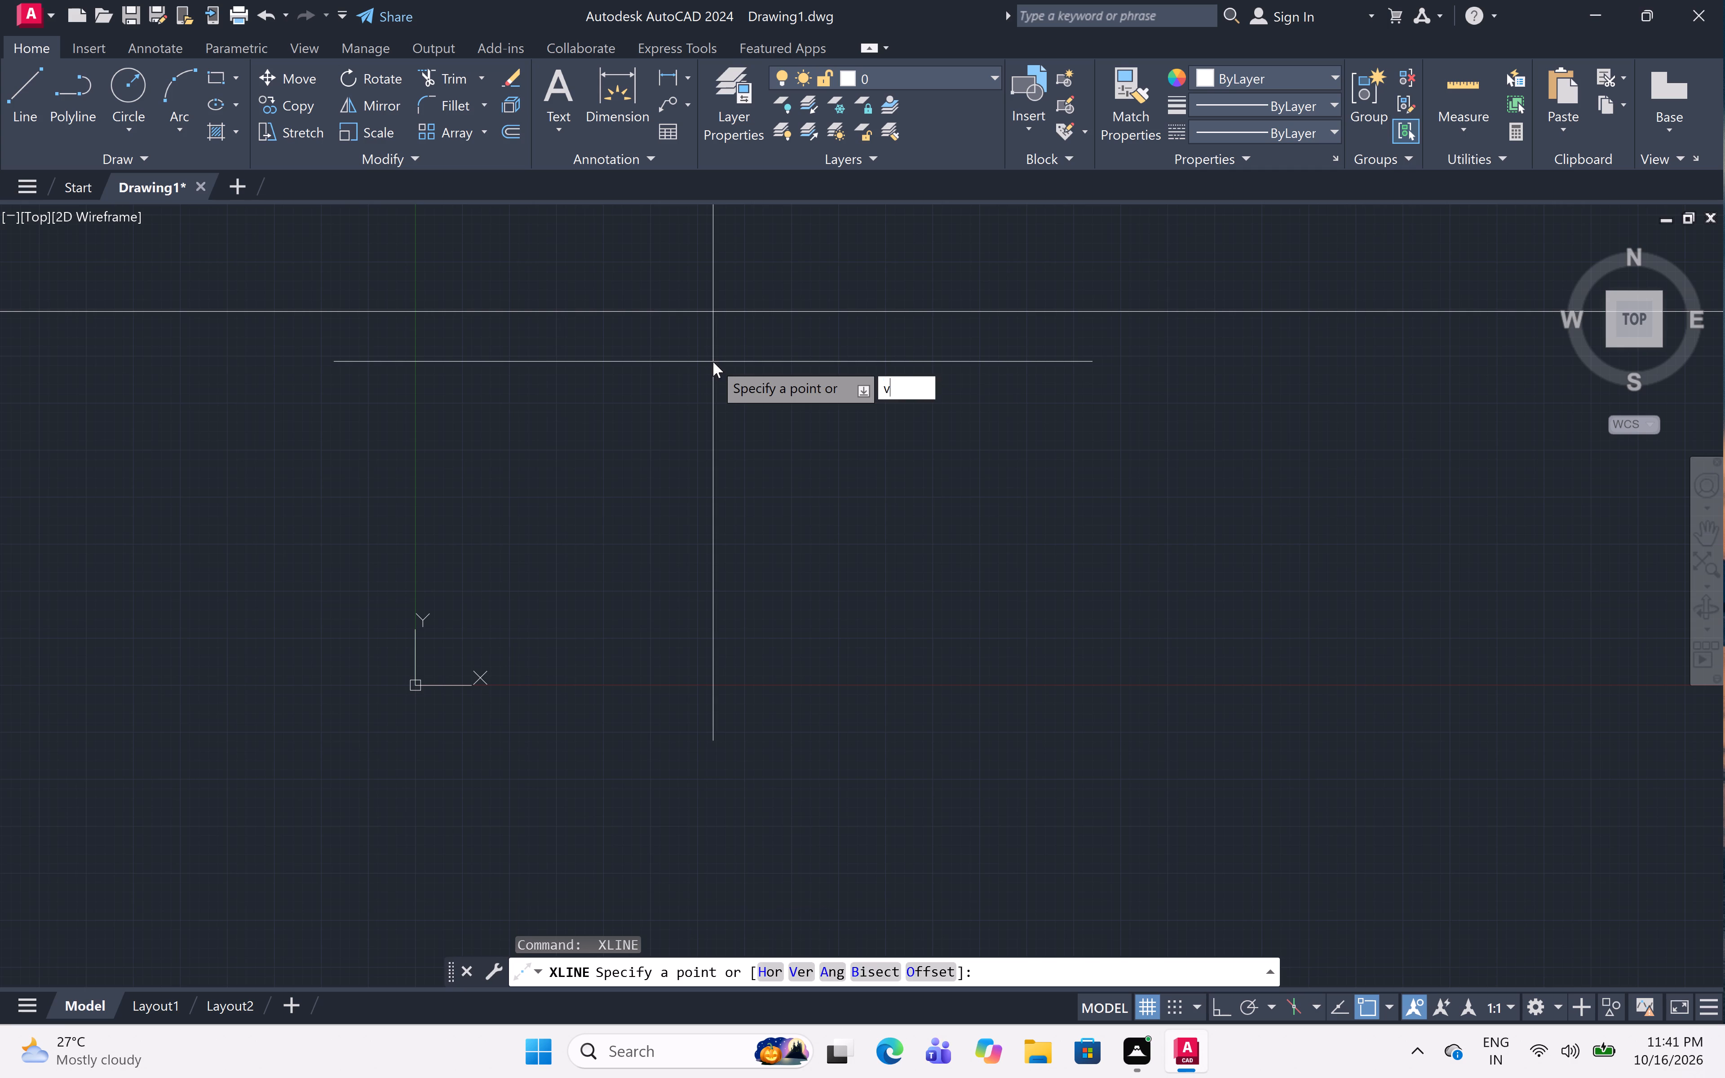
key("space")
left_click(576, 420)
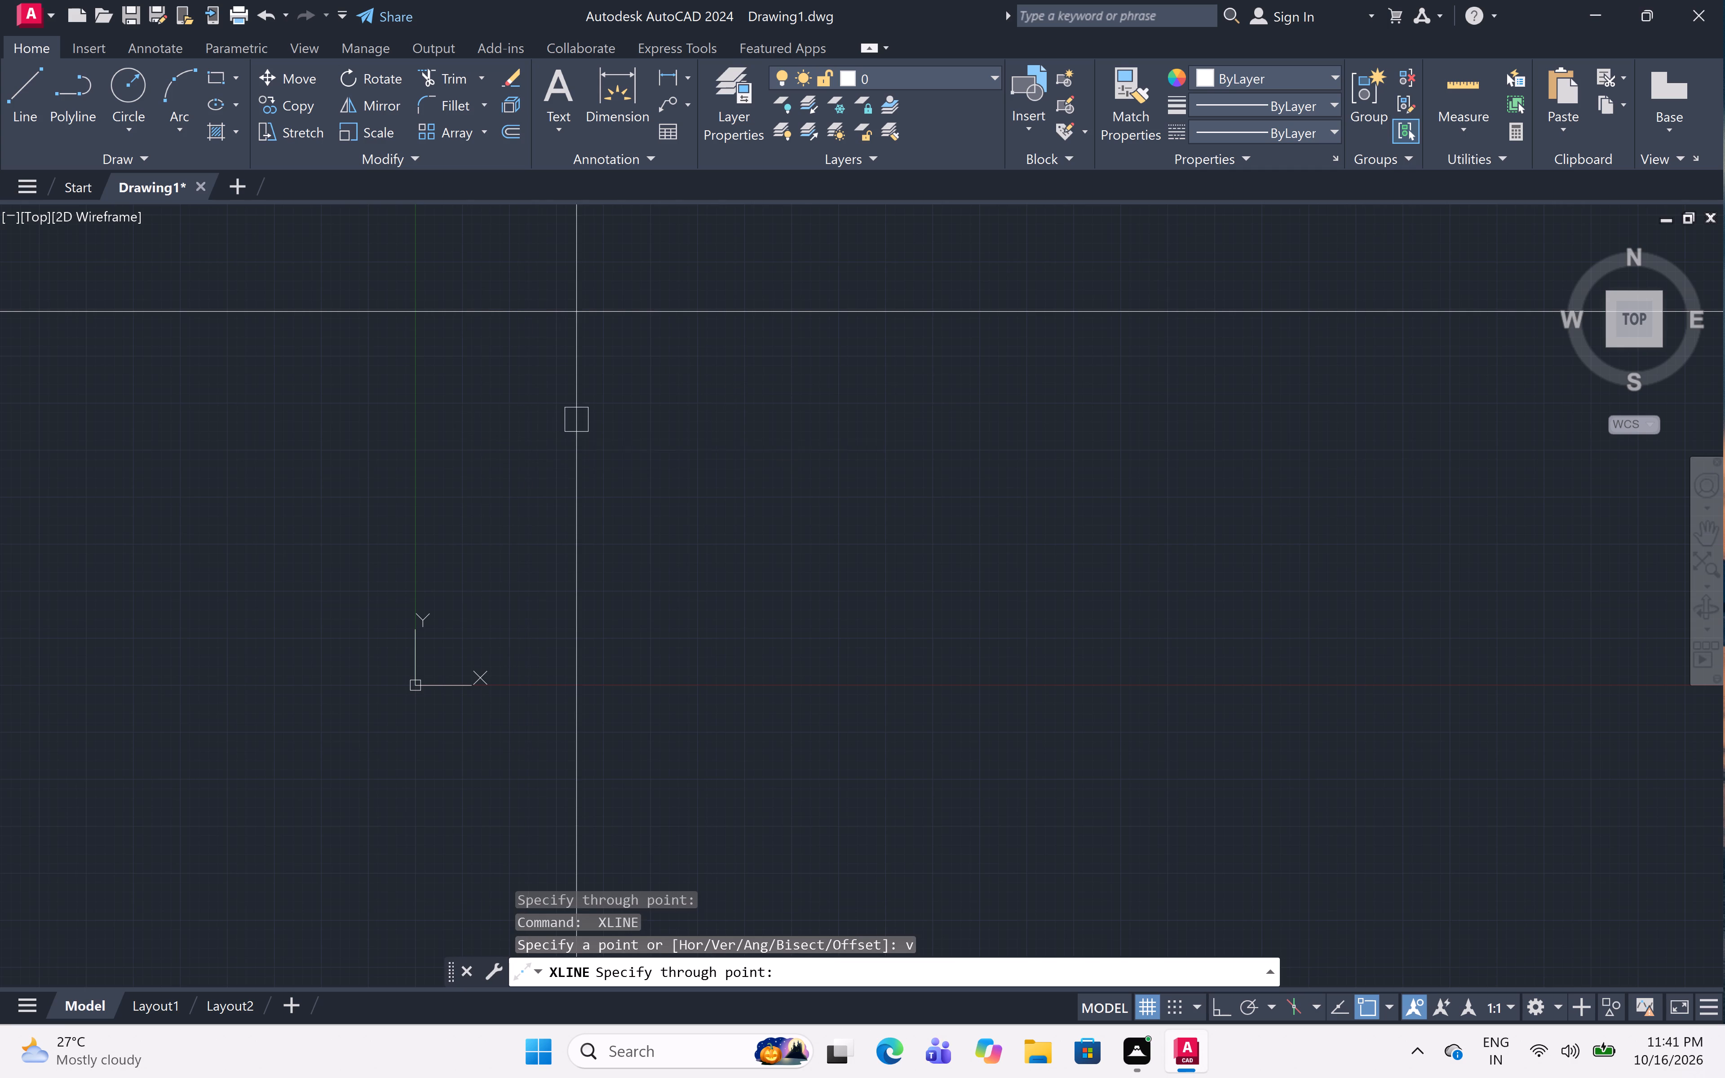
key("Escape")
Trim the construction lines above and to the left of their intersection to form an upper-left corner.
type("tr")
key("space")
left_click(578, 261)
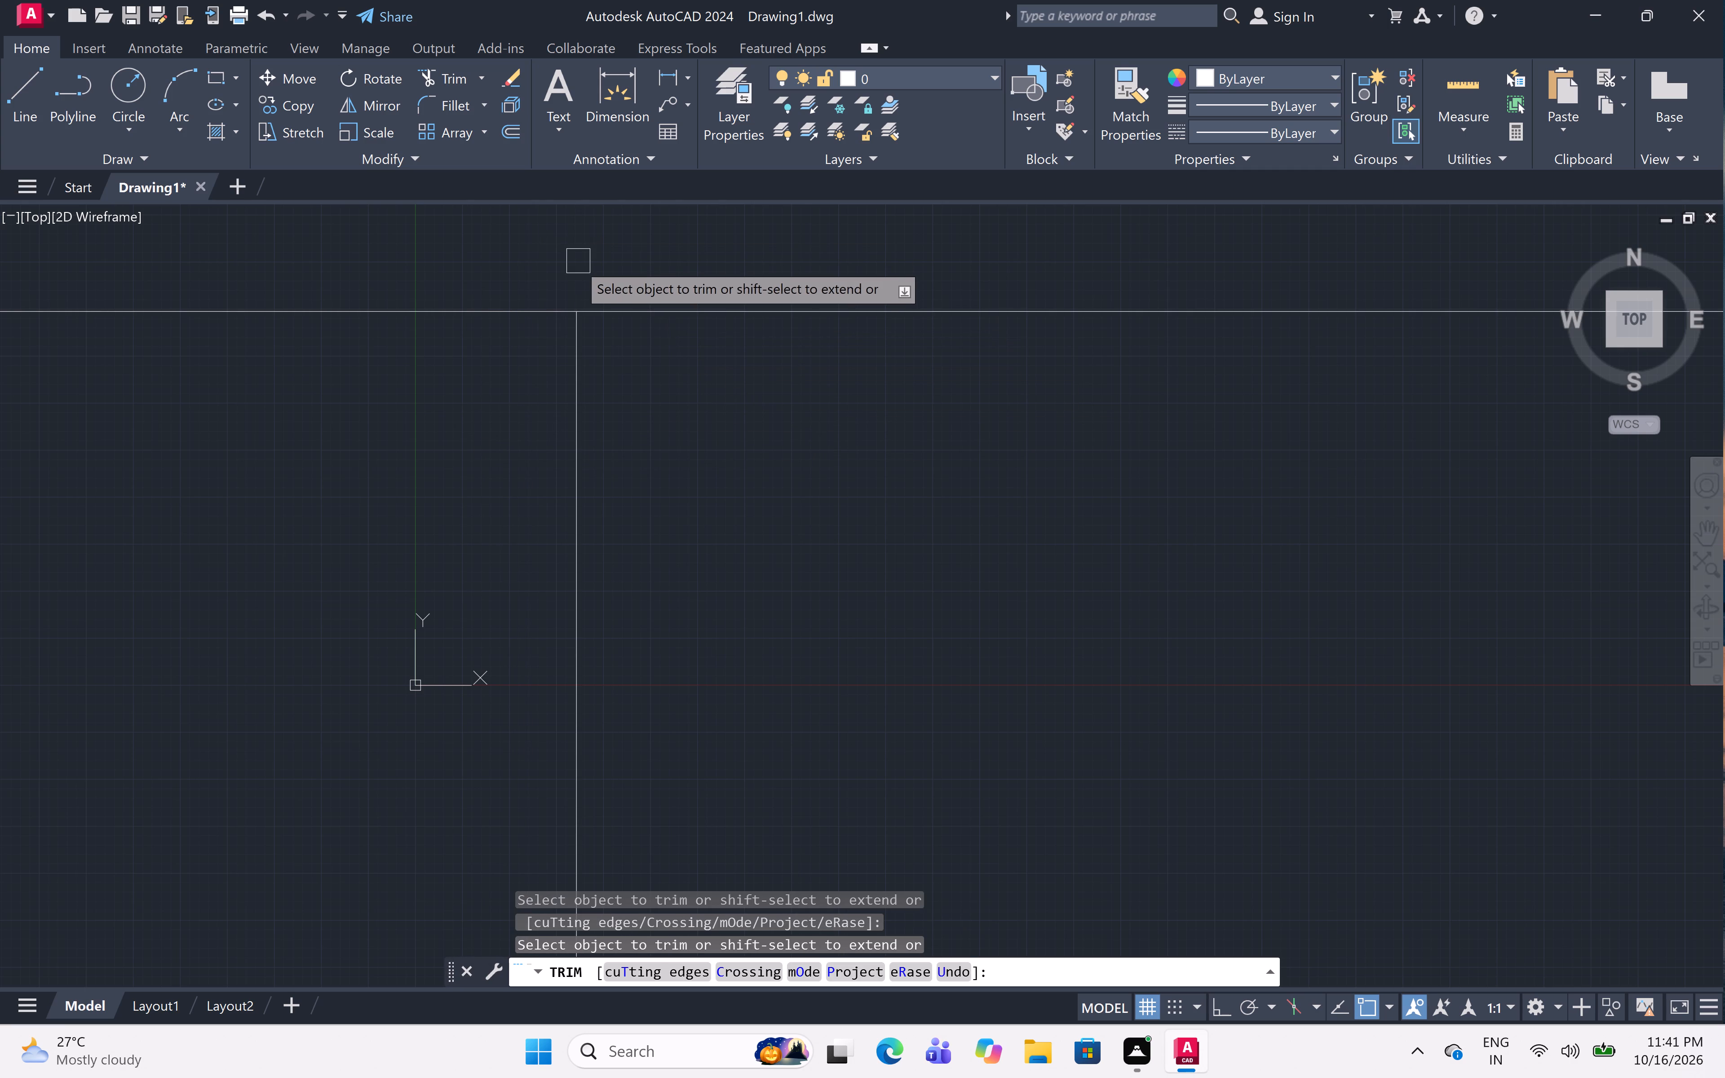
left_click(516, 313)
key("Escape")
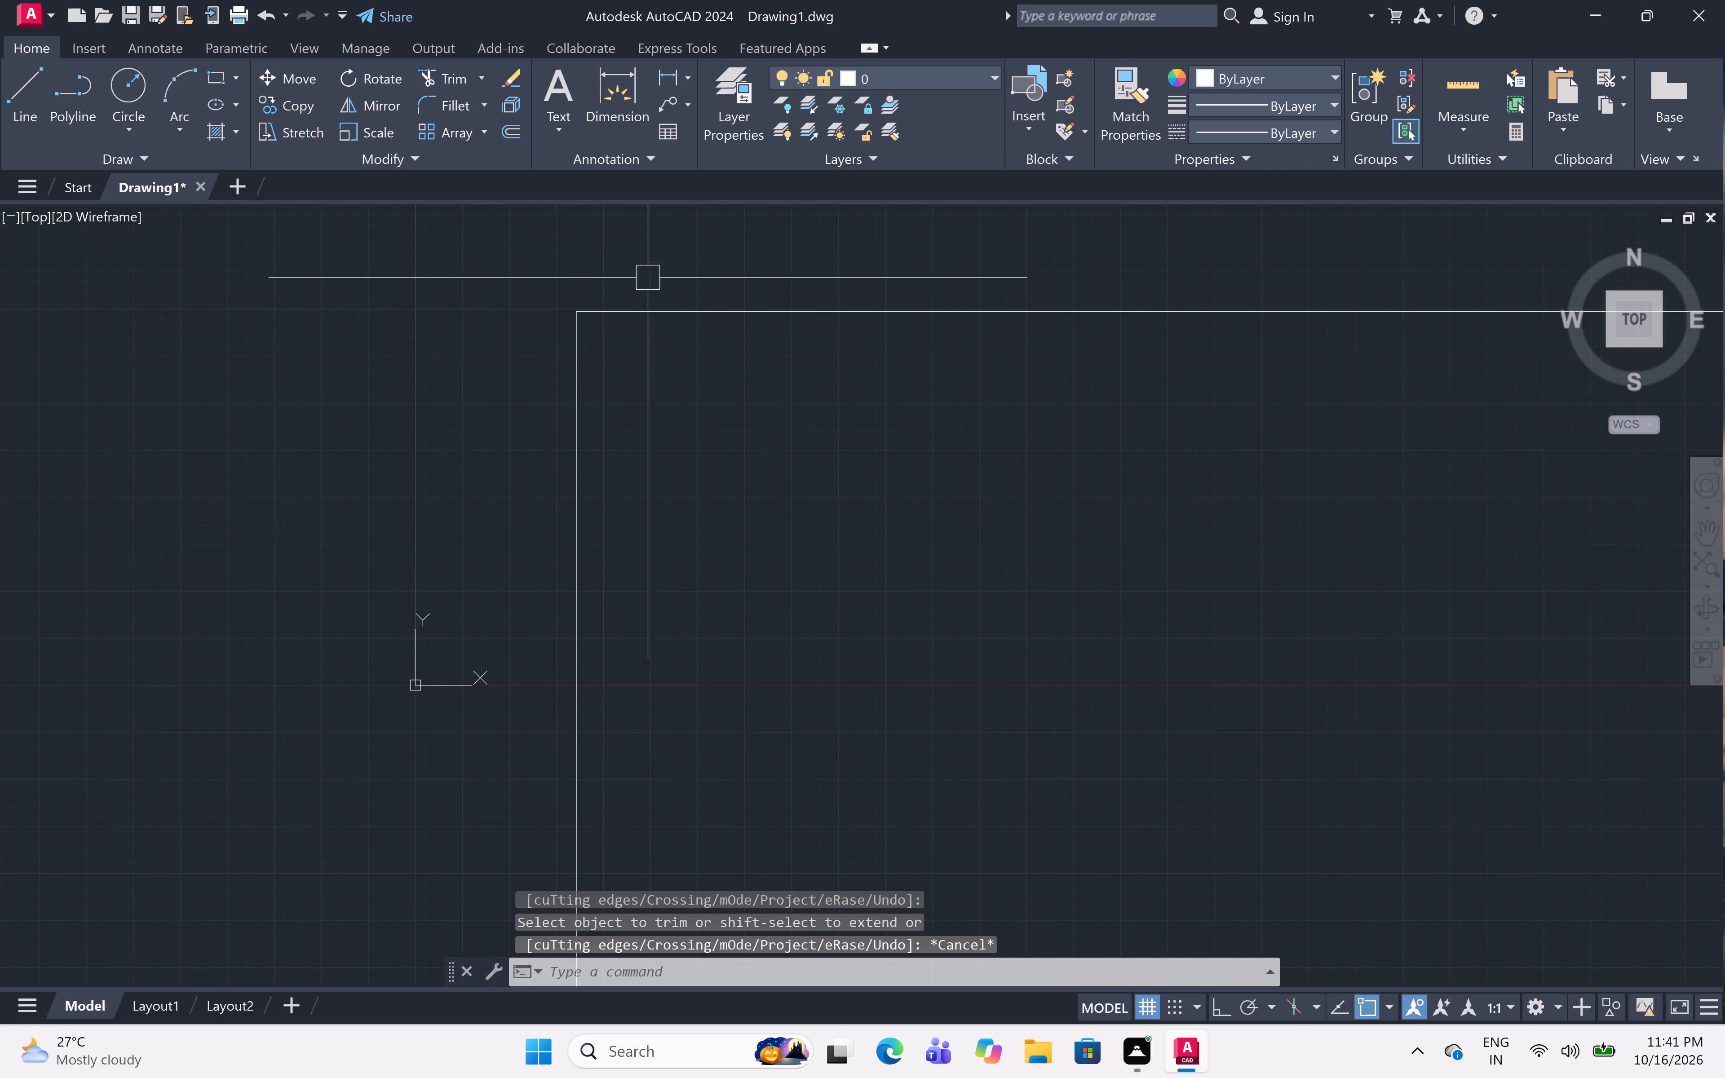
Move both corner lines together farther above the origin, using a base point at their corner.
scroll(669, 299, "down", 1)
middle_click_drag(723, 372, 689, 521)
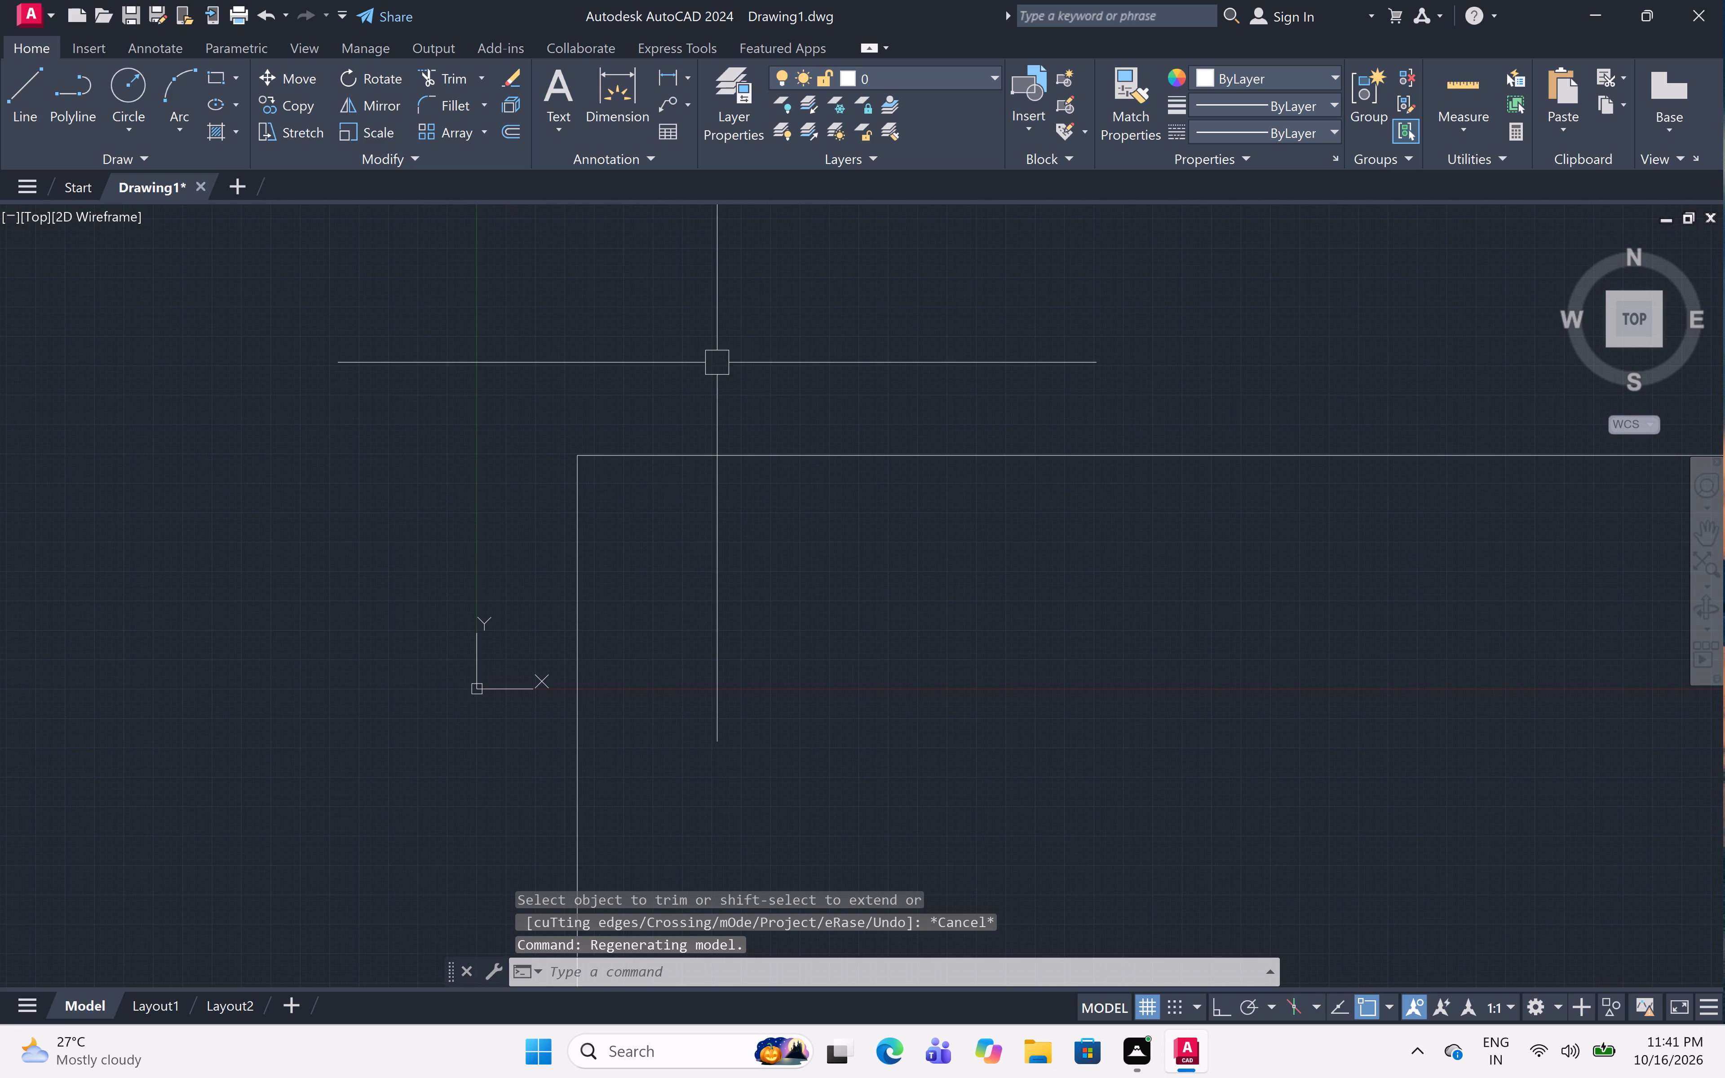
left_click(717, 362)
left_click(487, 532)
type("m")
key("space")
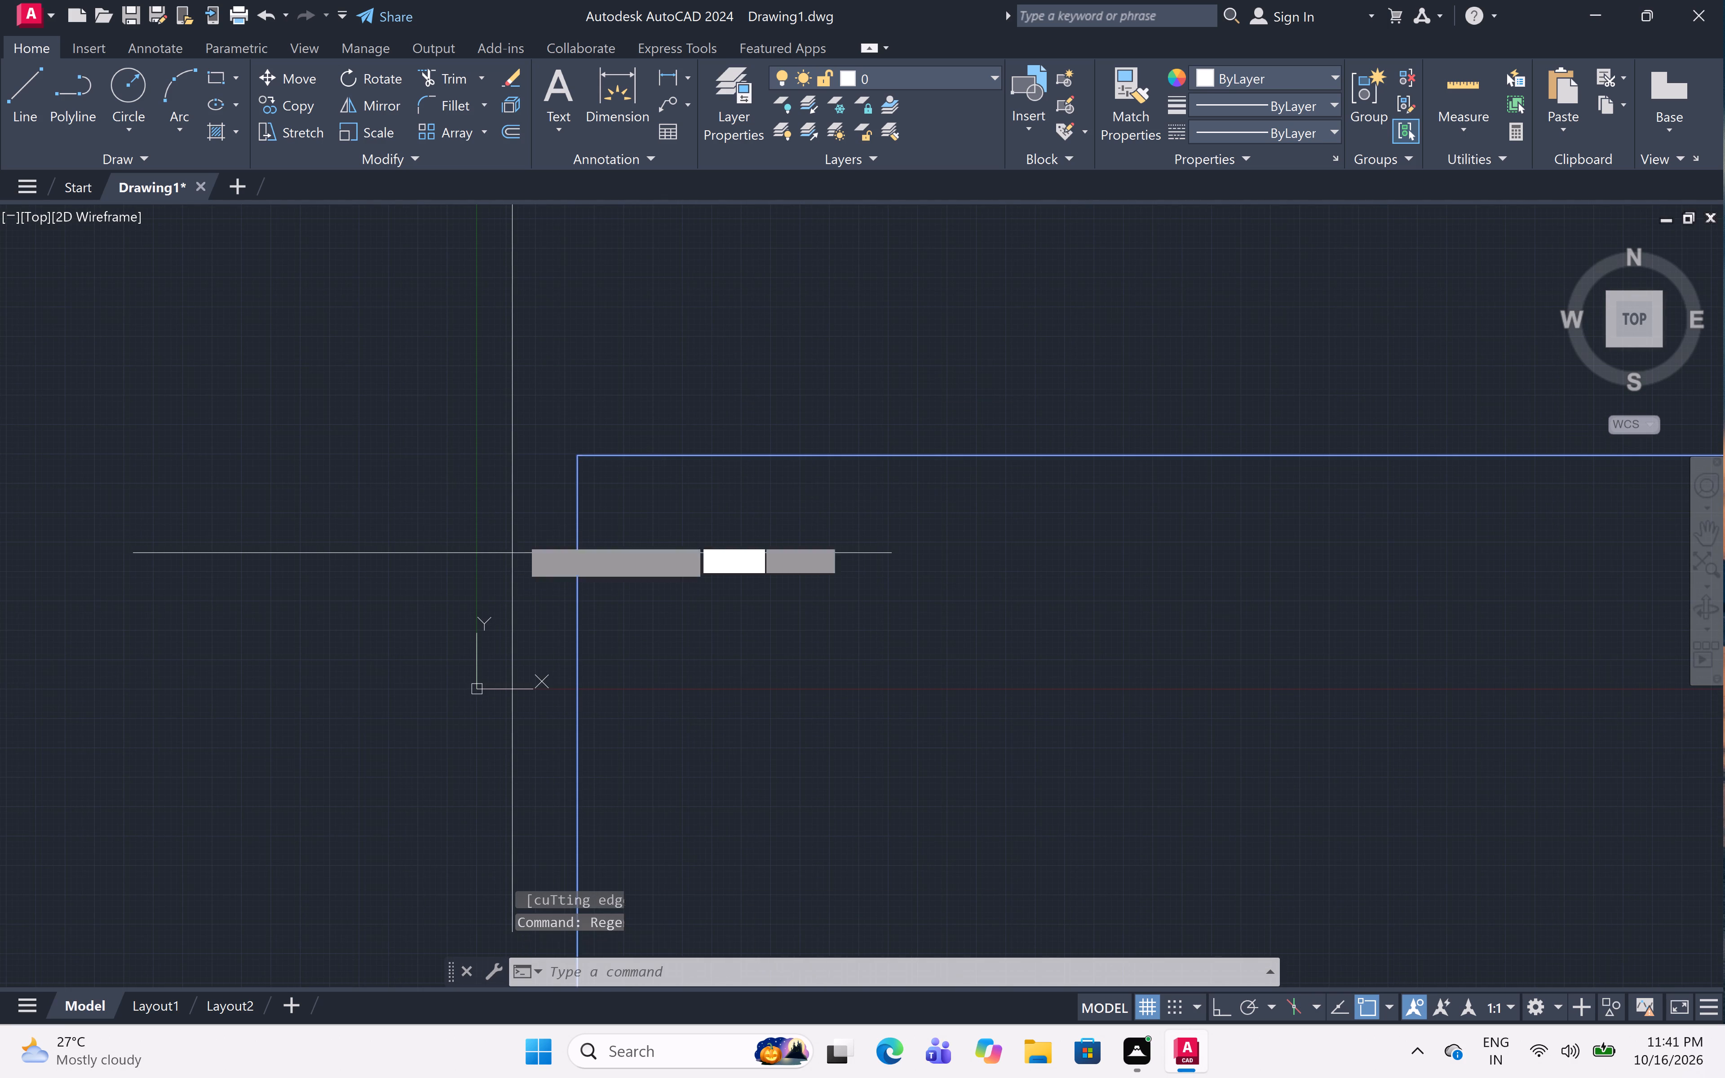
left_click(573, 458)
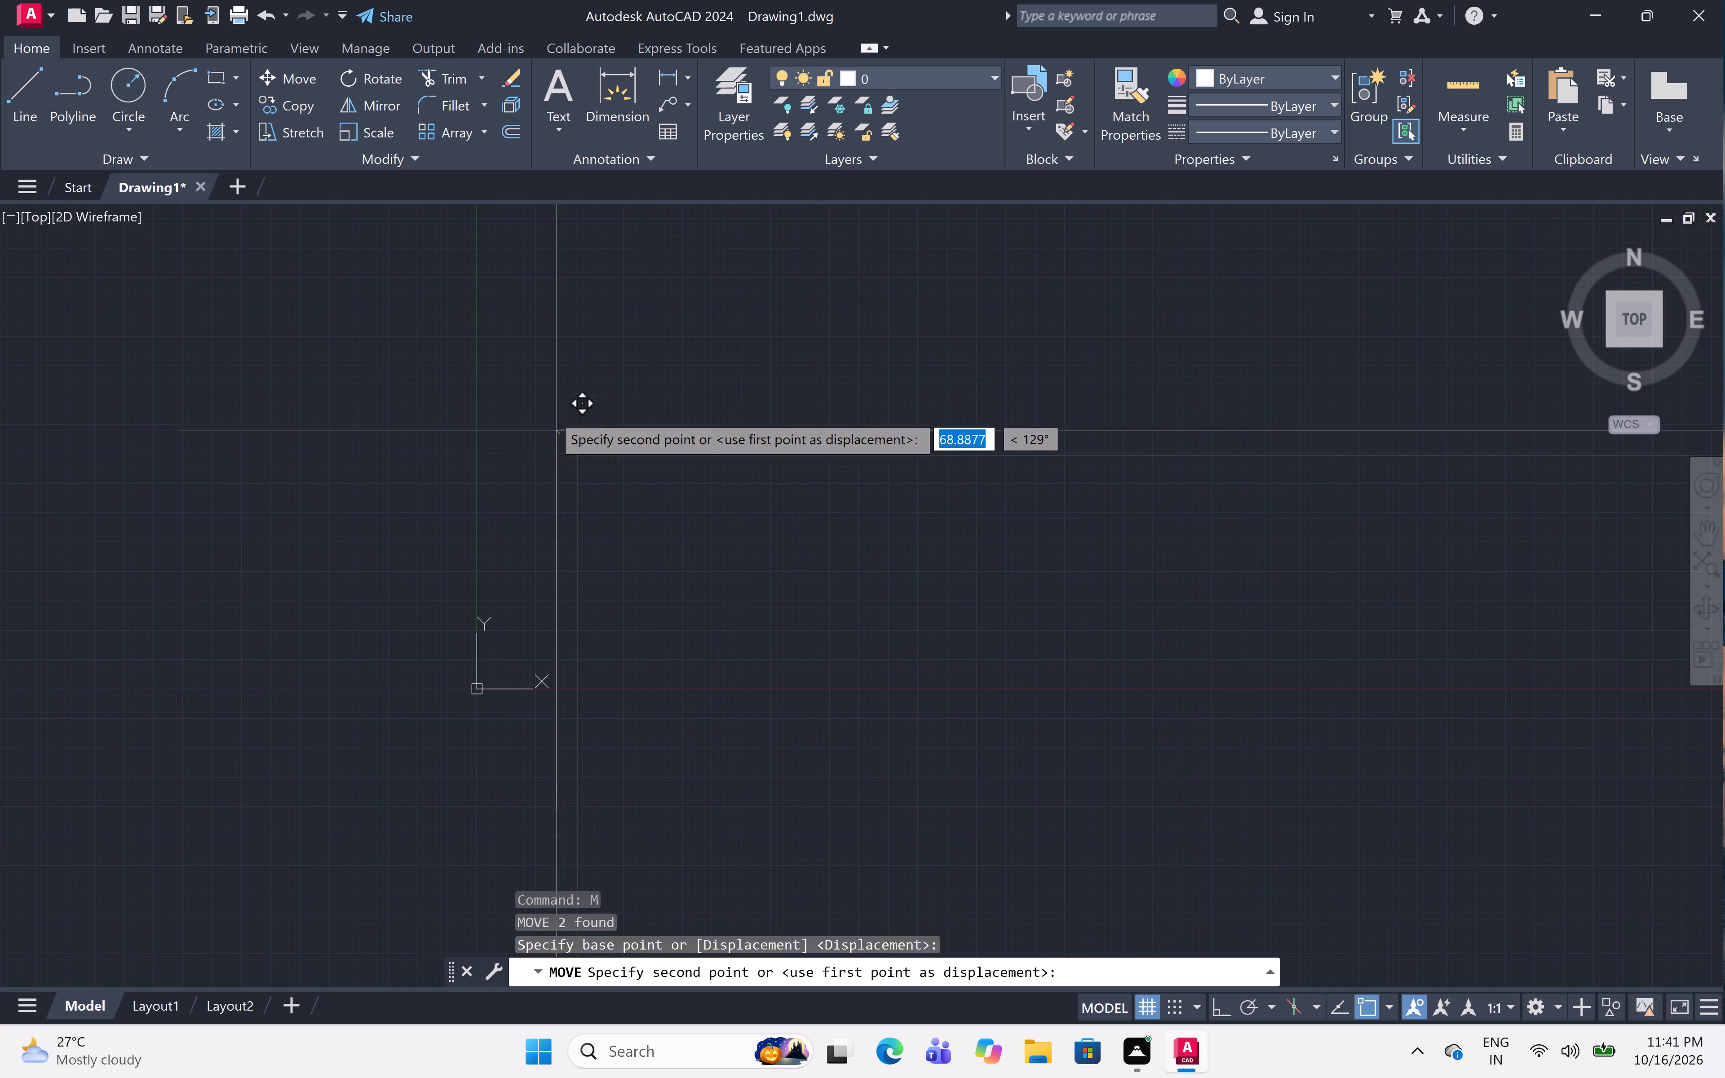
left_click(562, 312)
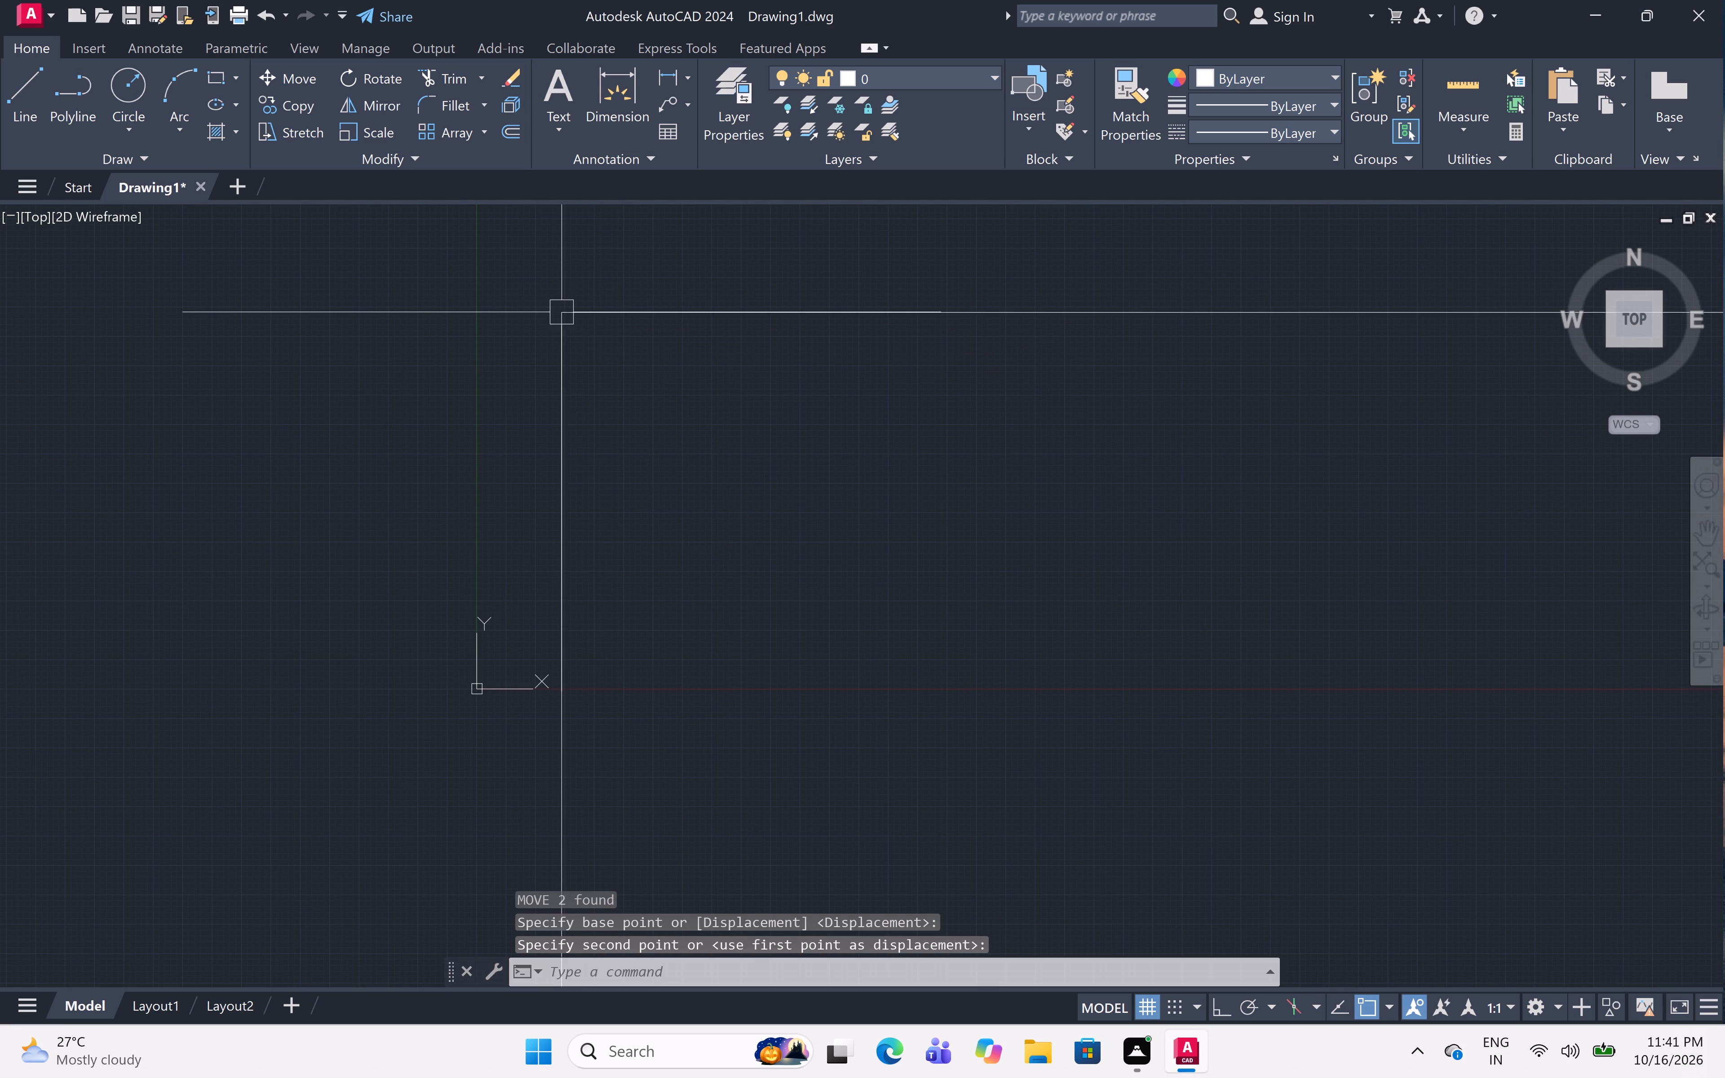
Configure the drawing units to Engineering length with 0'-0.0" precision.
scroll(562, 312, "up", 5)
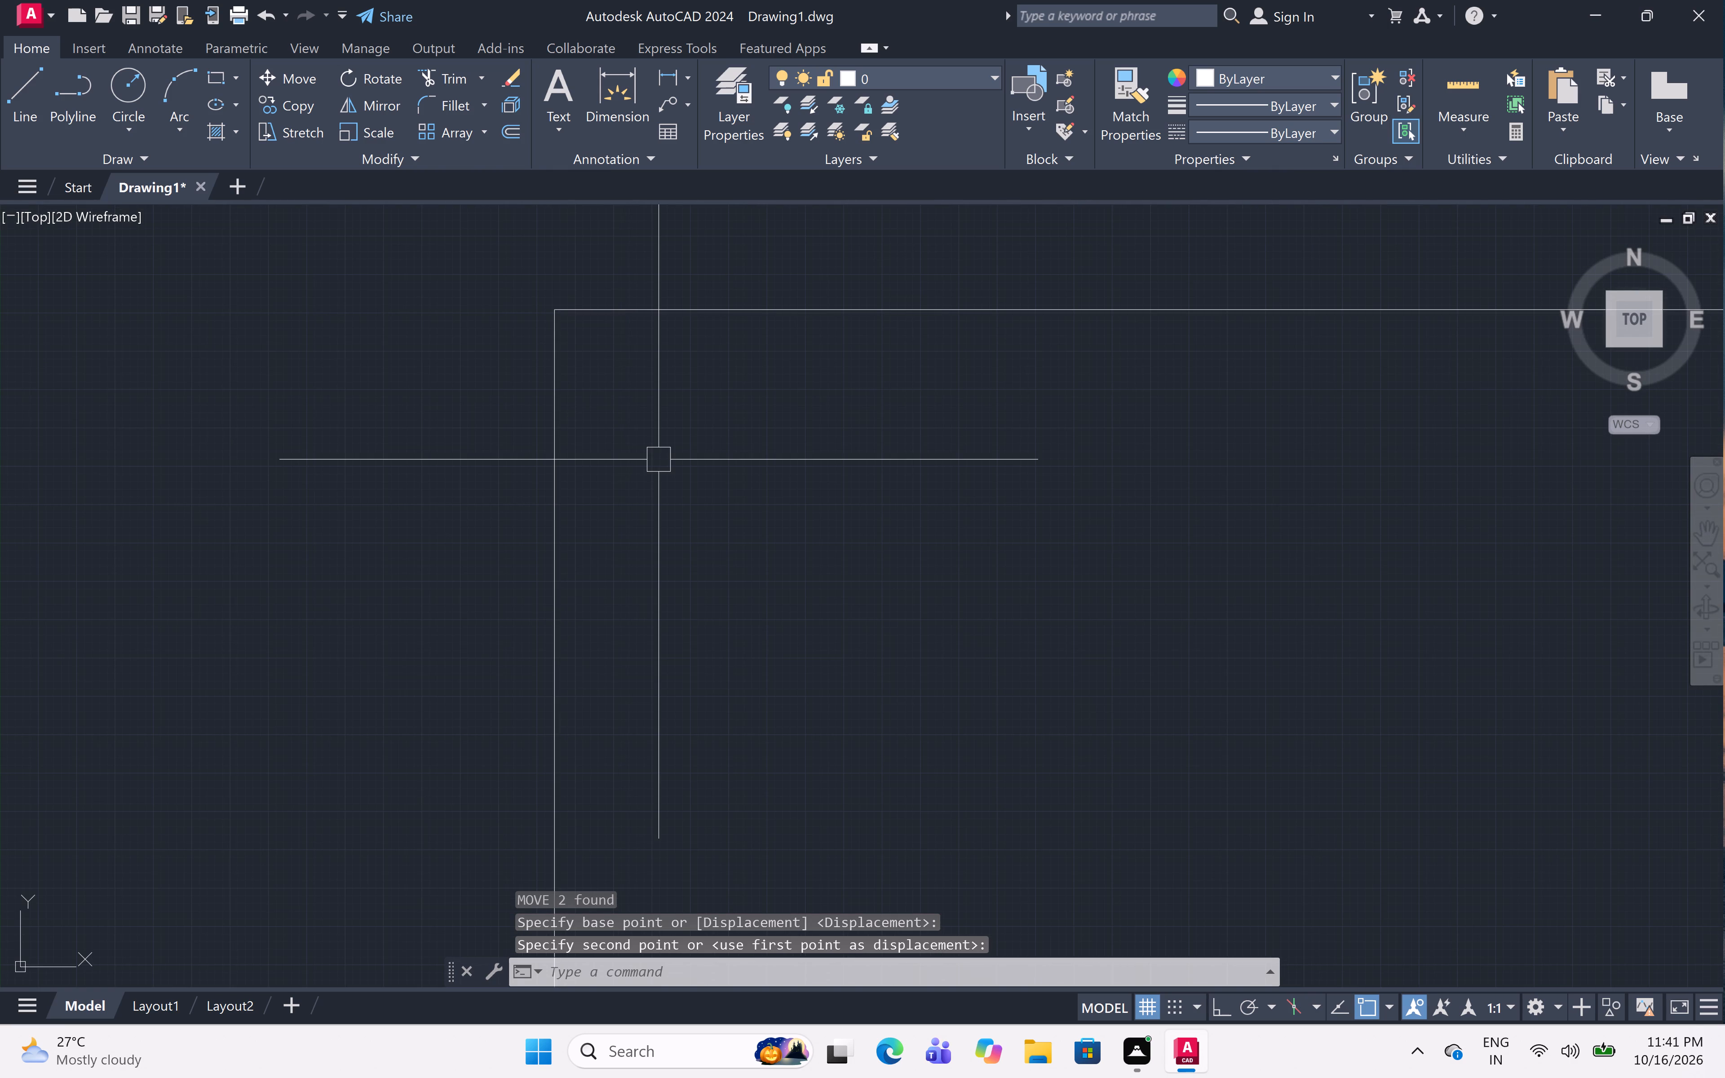
key("Escape")
type("un")
key("space")
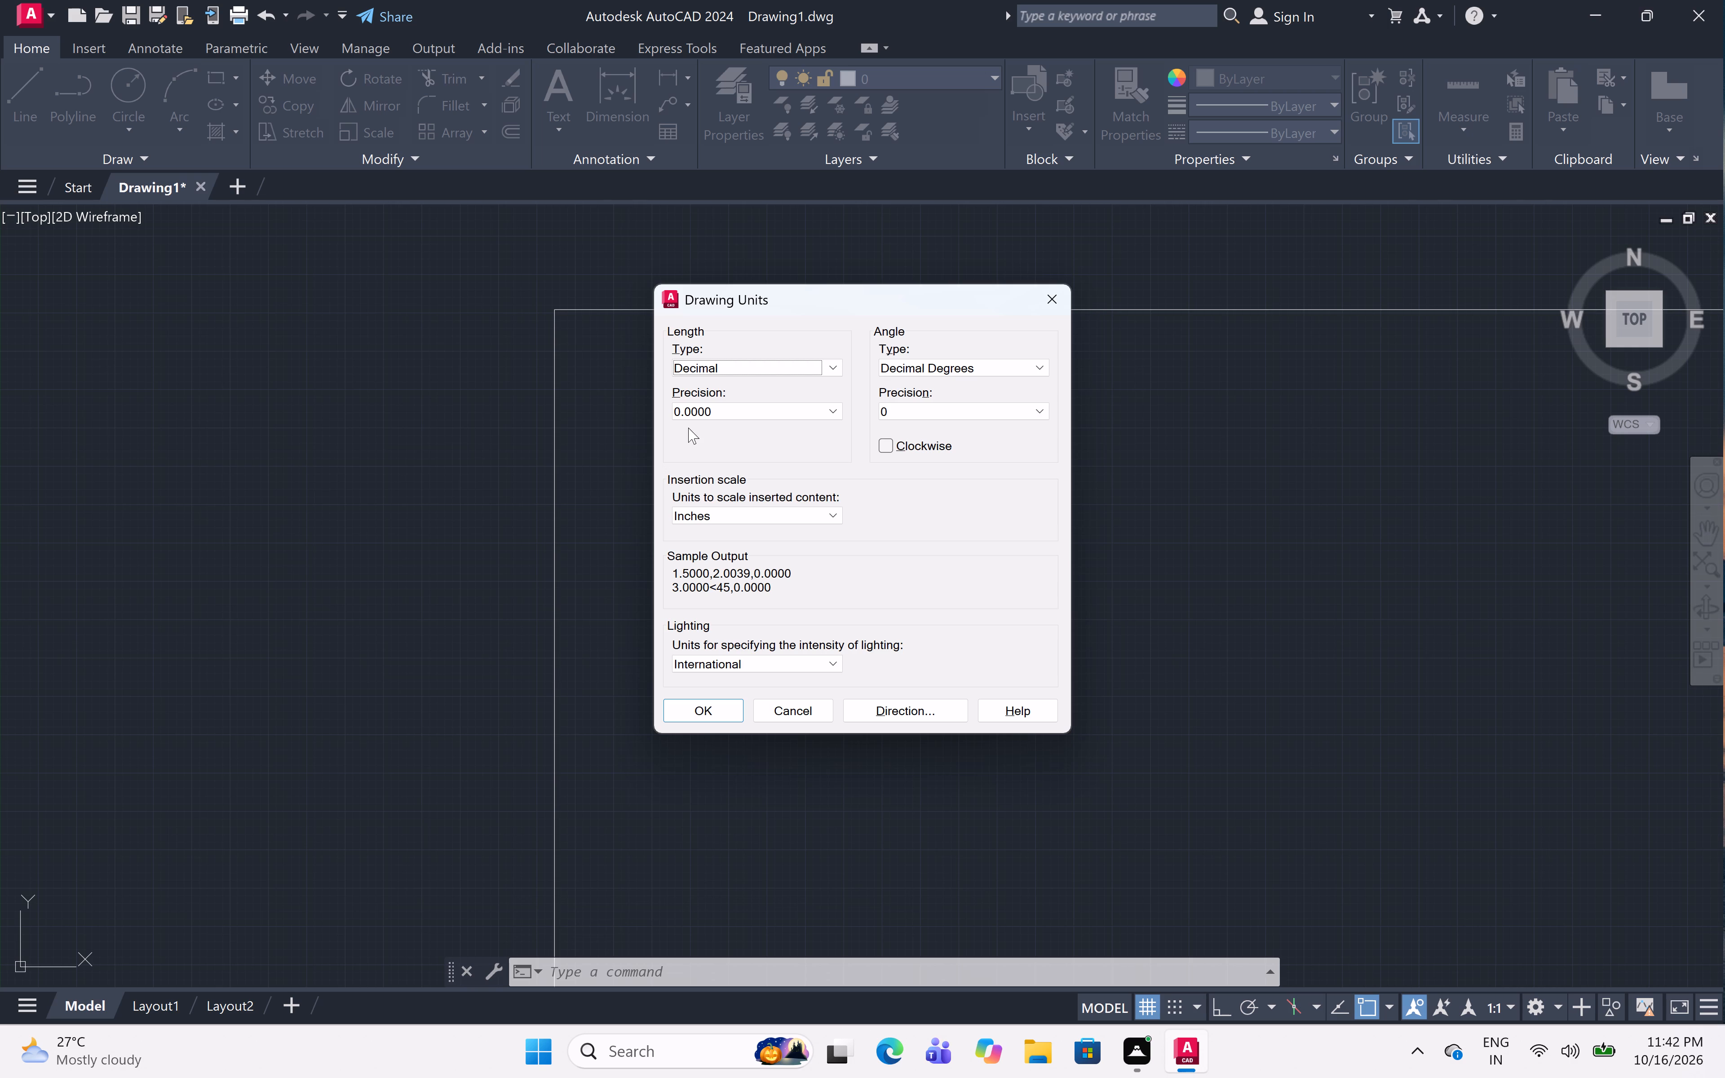
left_click(769, 366)
left_click(772, 415)
left_click(772, 412)
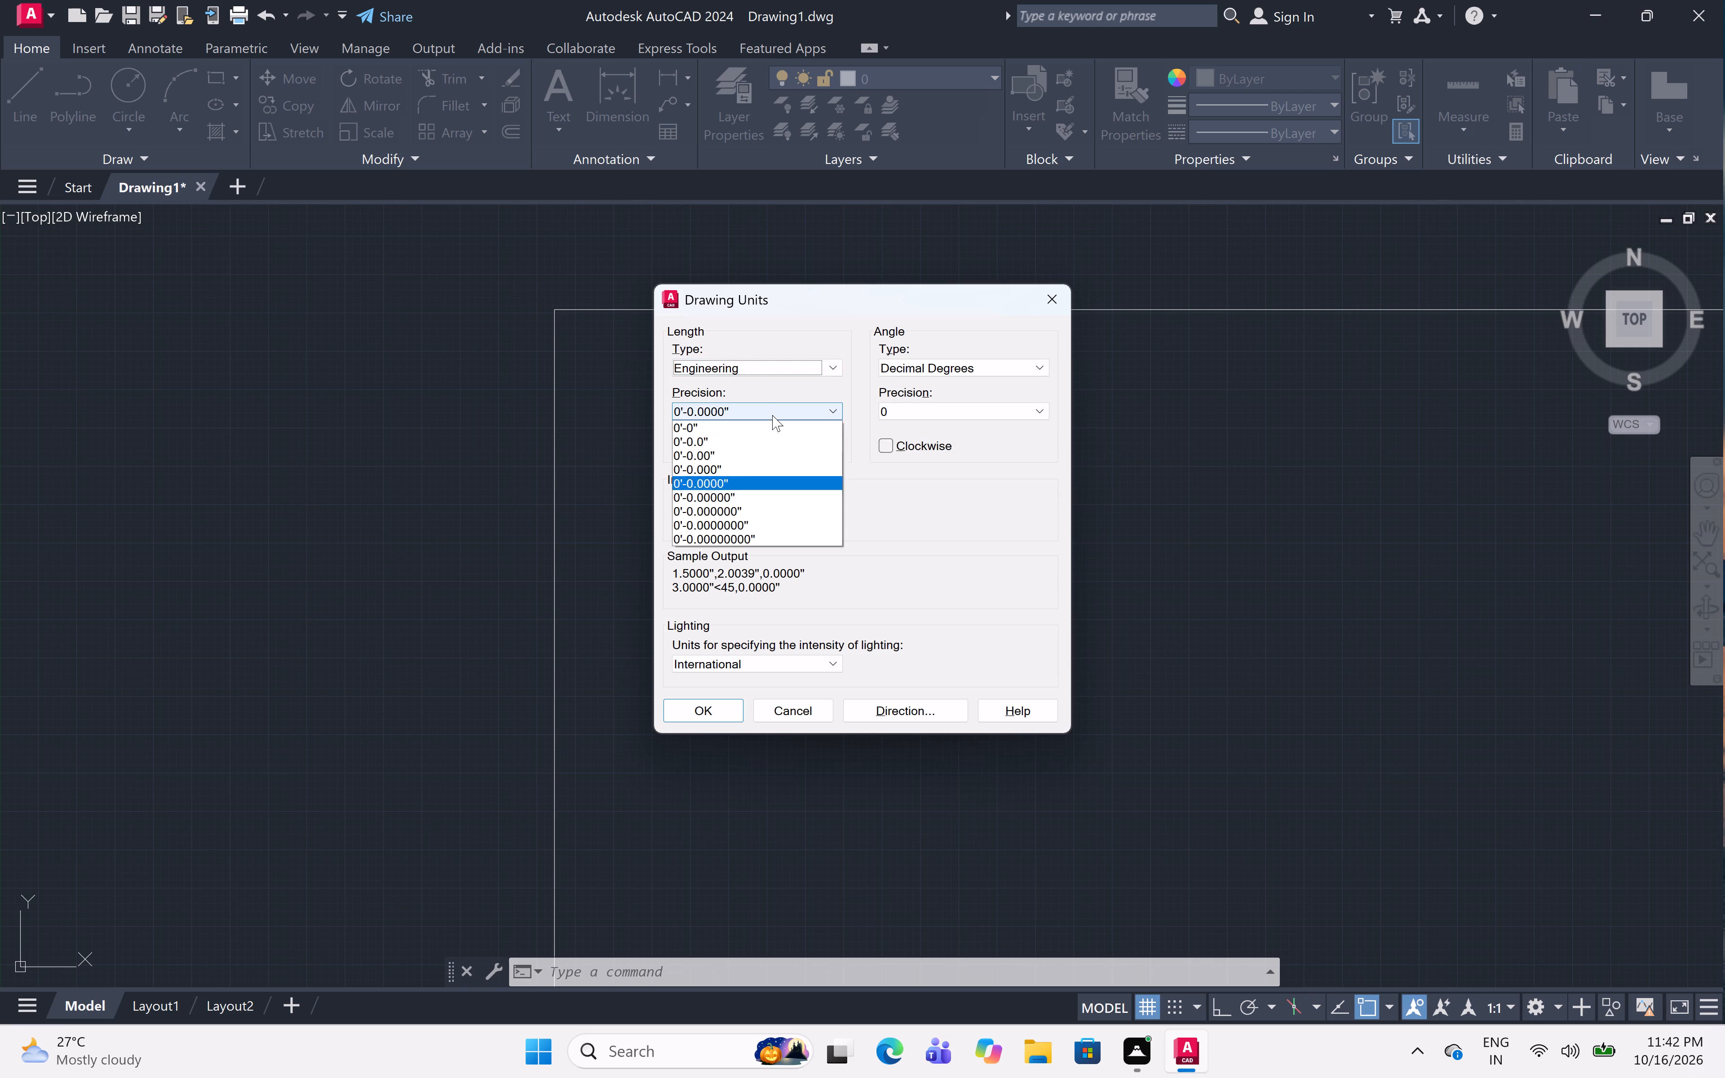
left_click(770, 437)
left_click(672, 717)
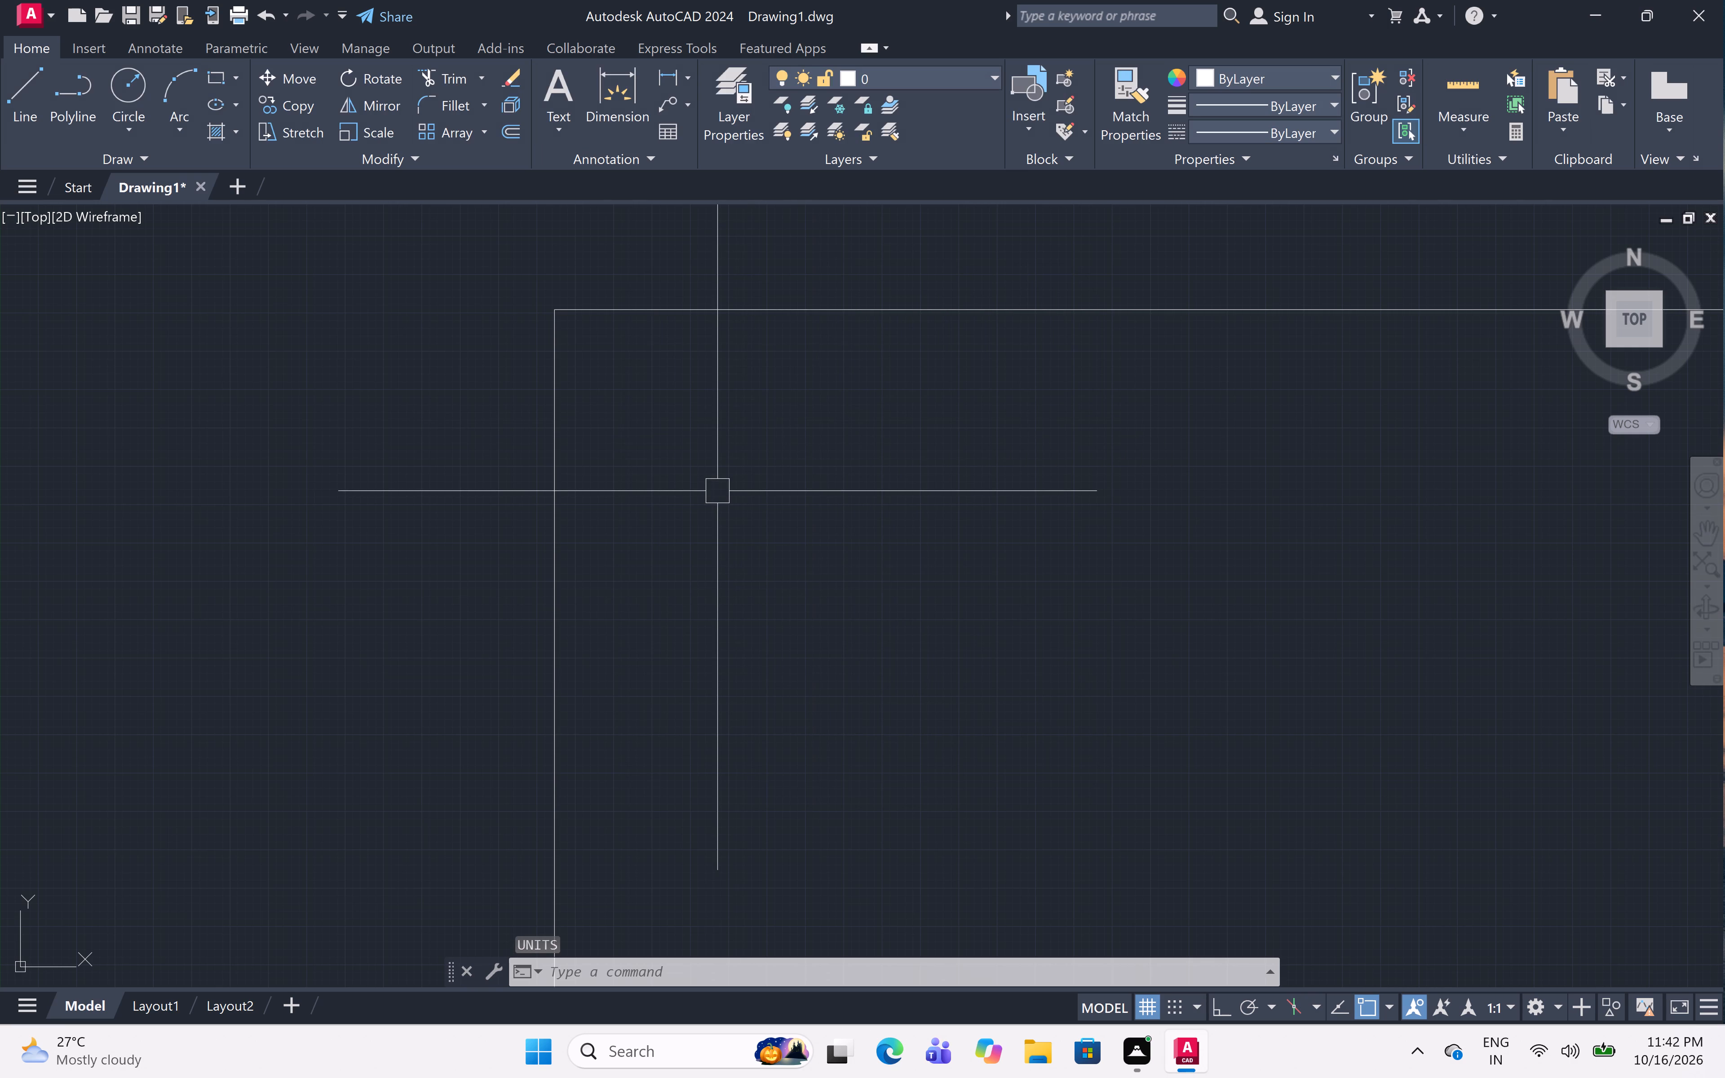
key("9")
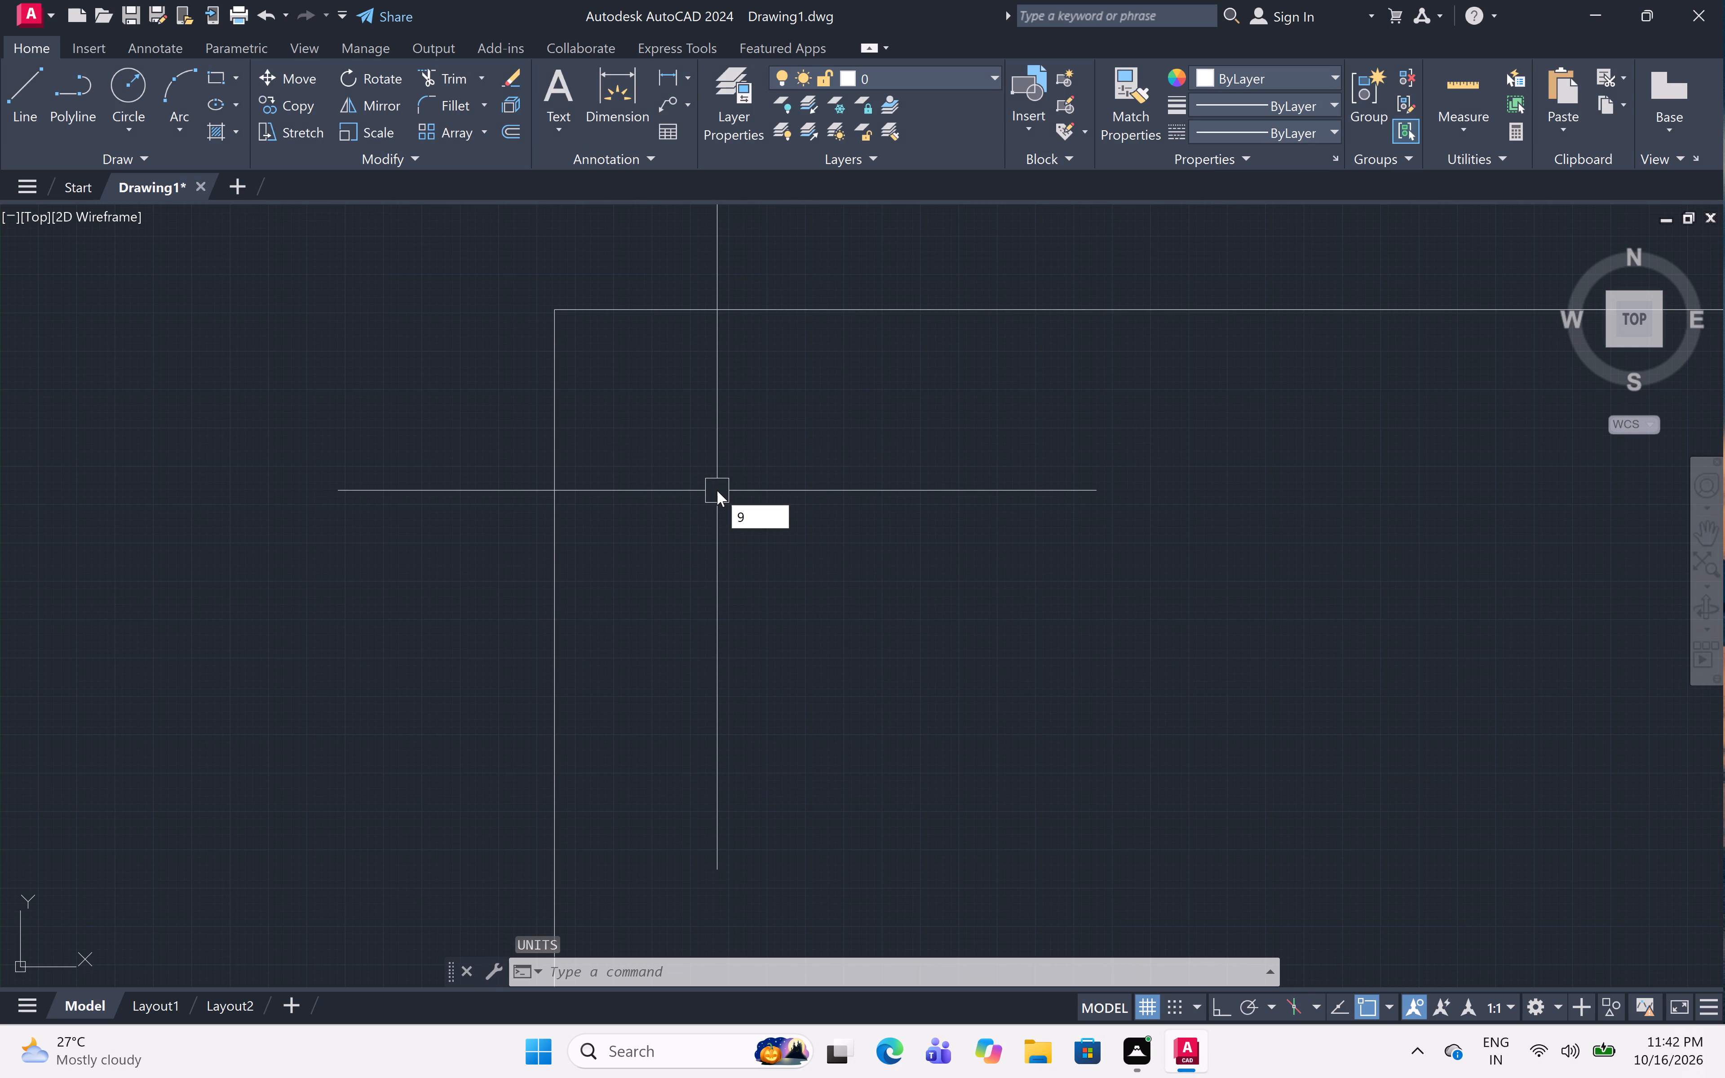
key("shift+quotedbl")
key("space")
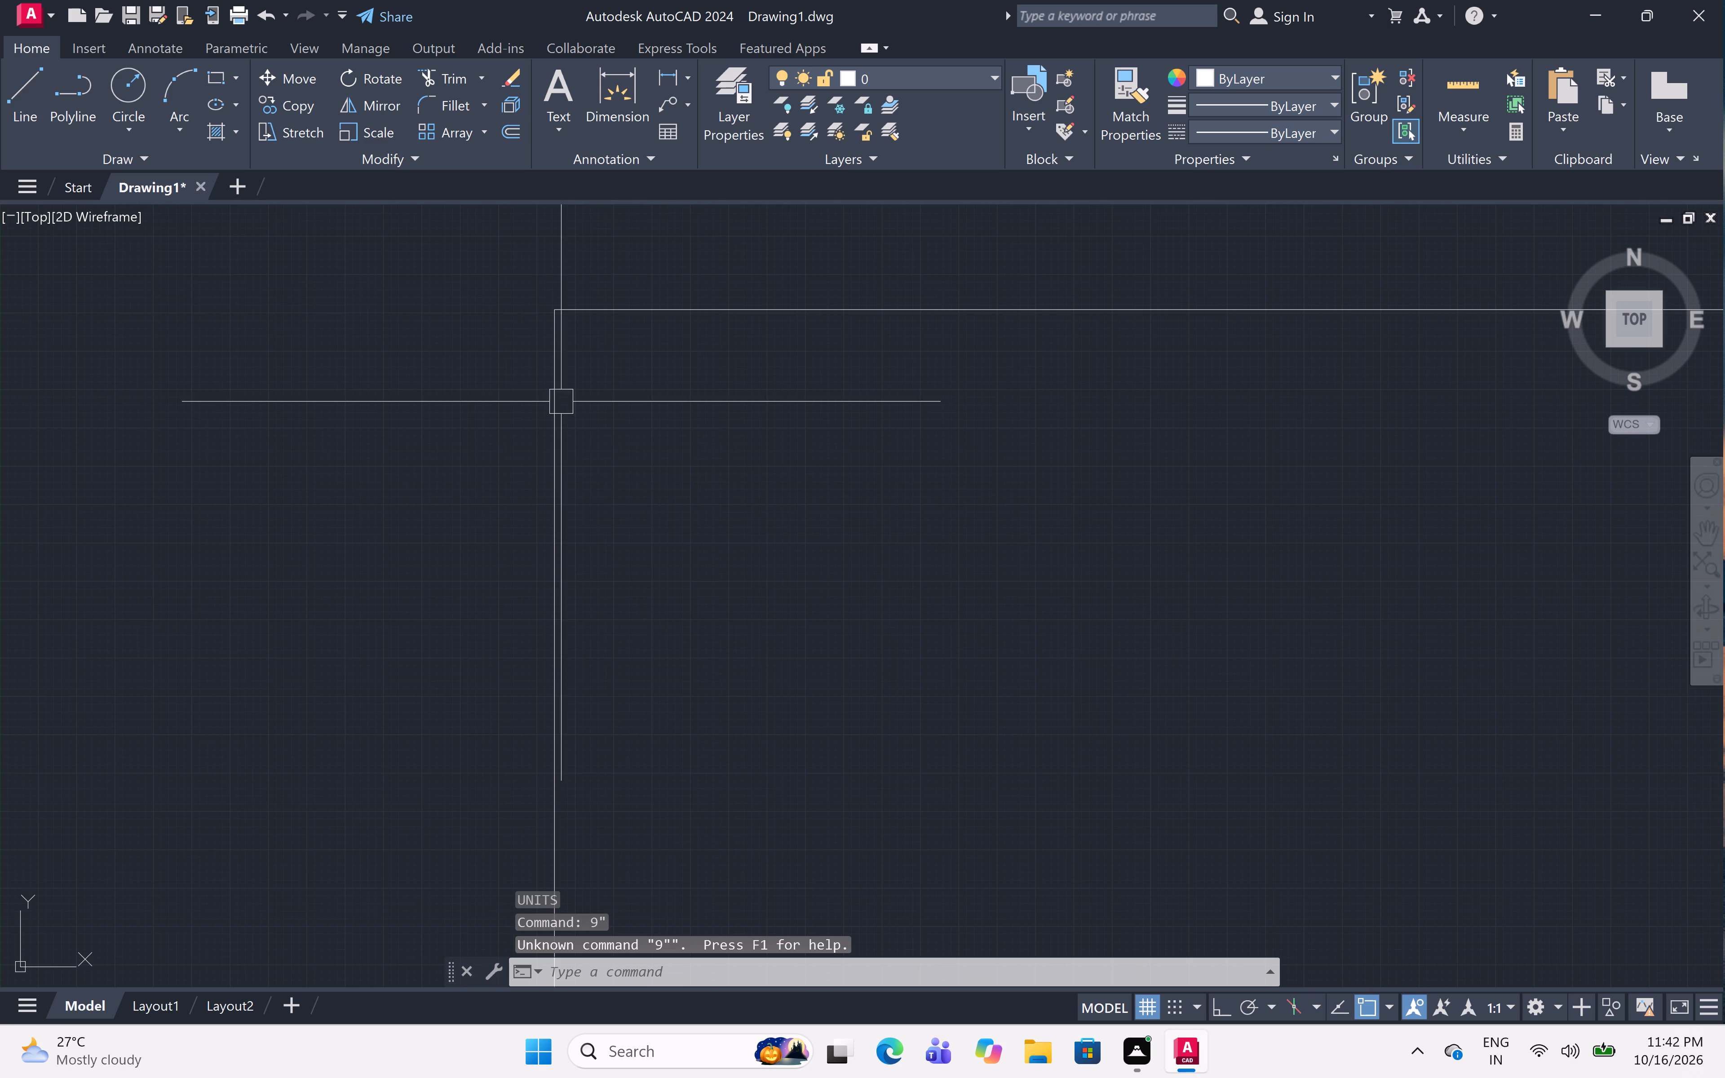
Offset the vertical and horizontal corner lines 9" inward to form the outer wall thickness.
type("off 9")
key("shift+quotedbl")
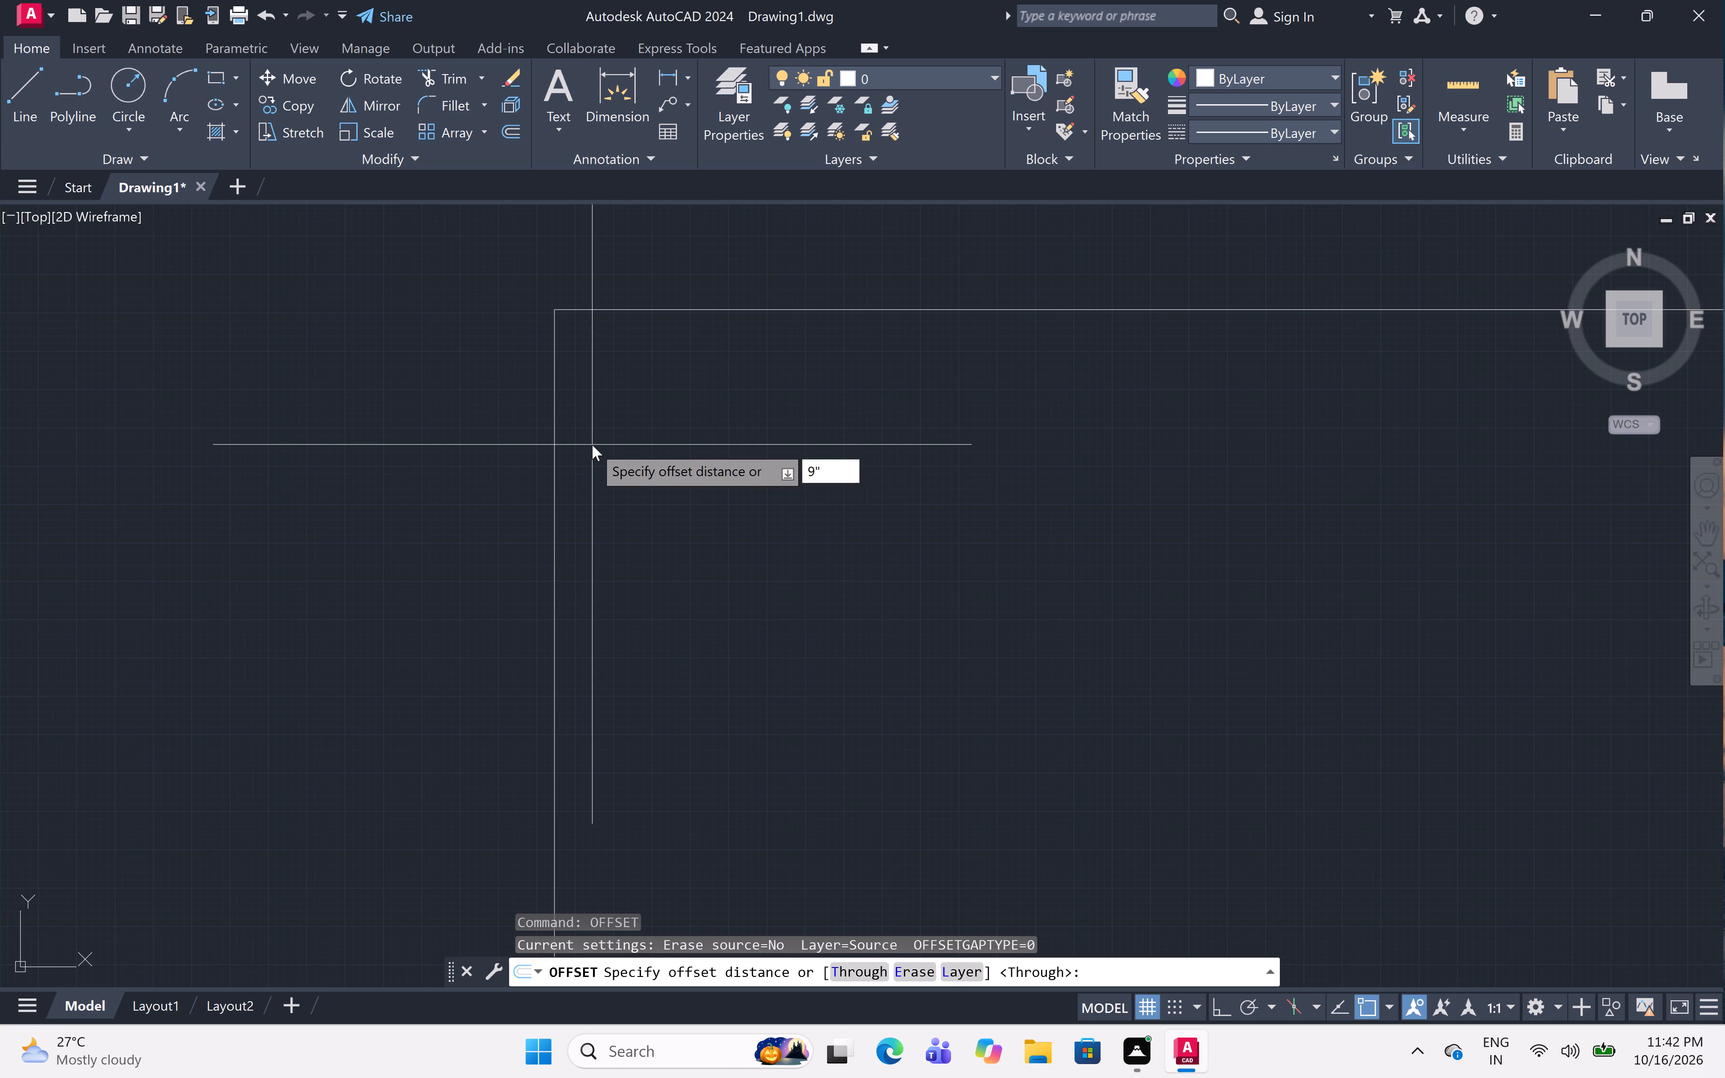
key("space")
left_click(555, 410)
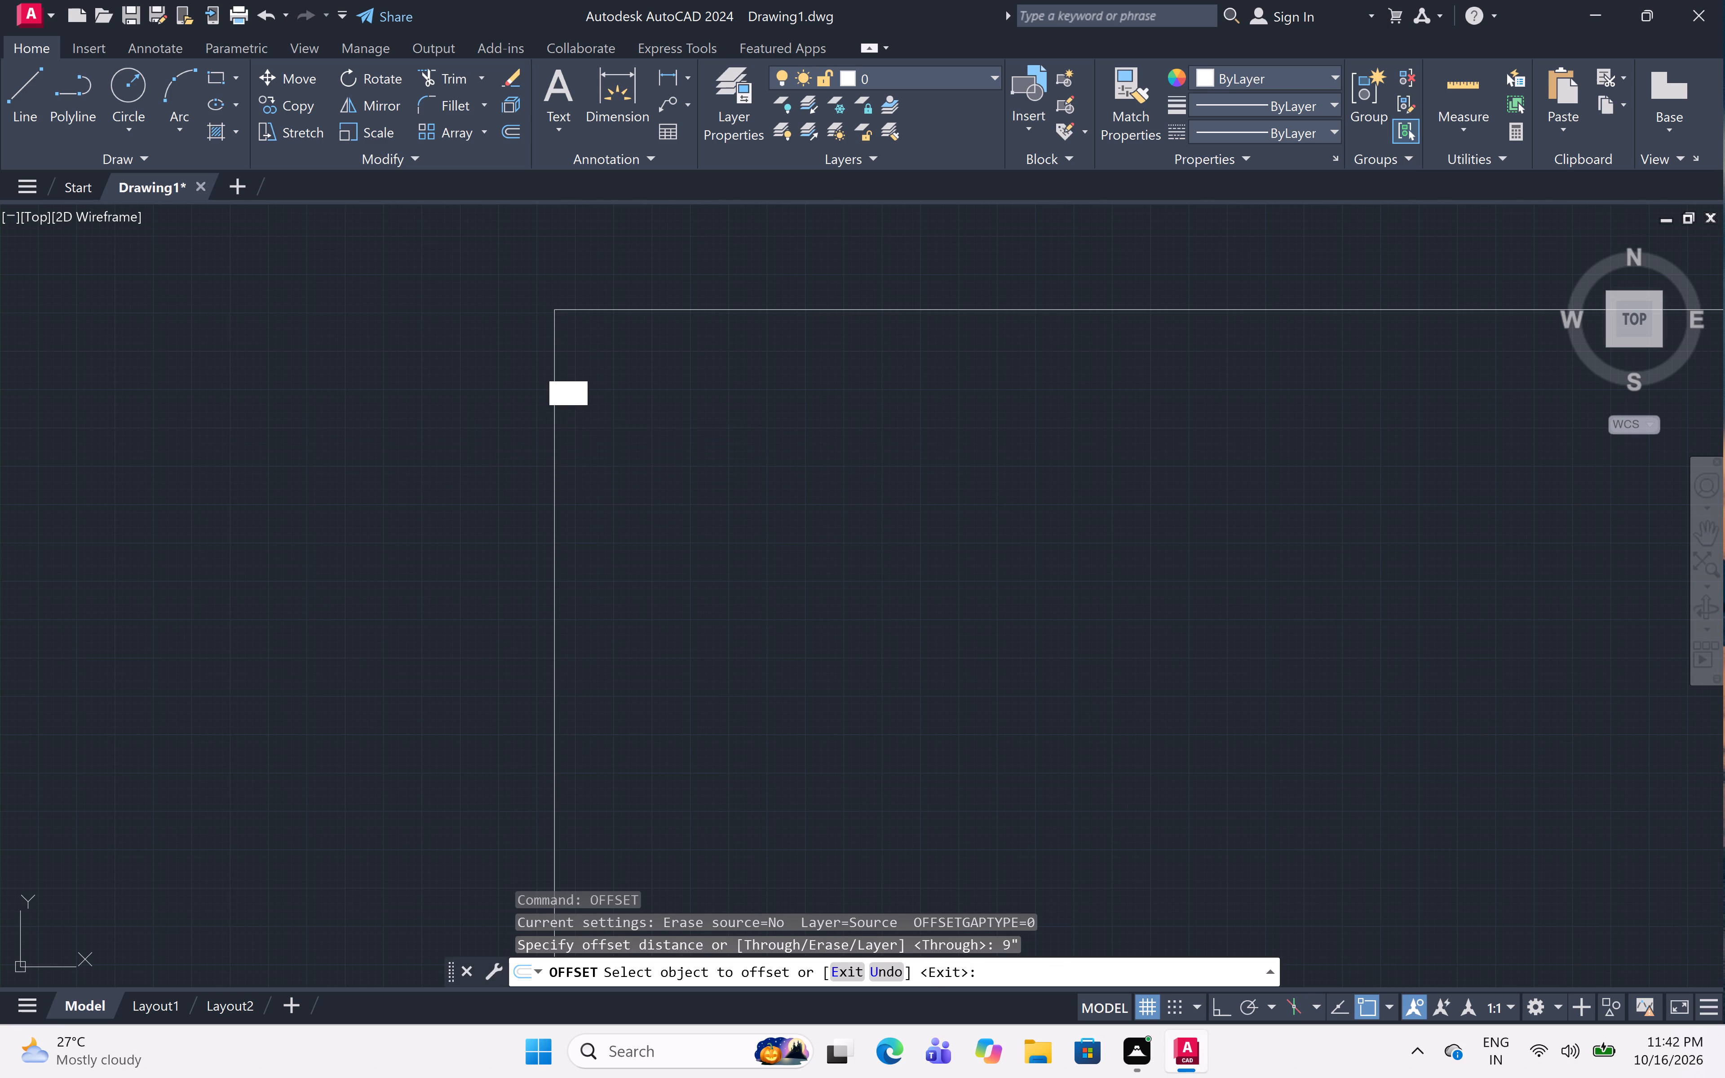
left_click(610, 405)
left_click(630, 308)
left_click(641, 370)
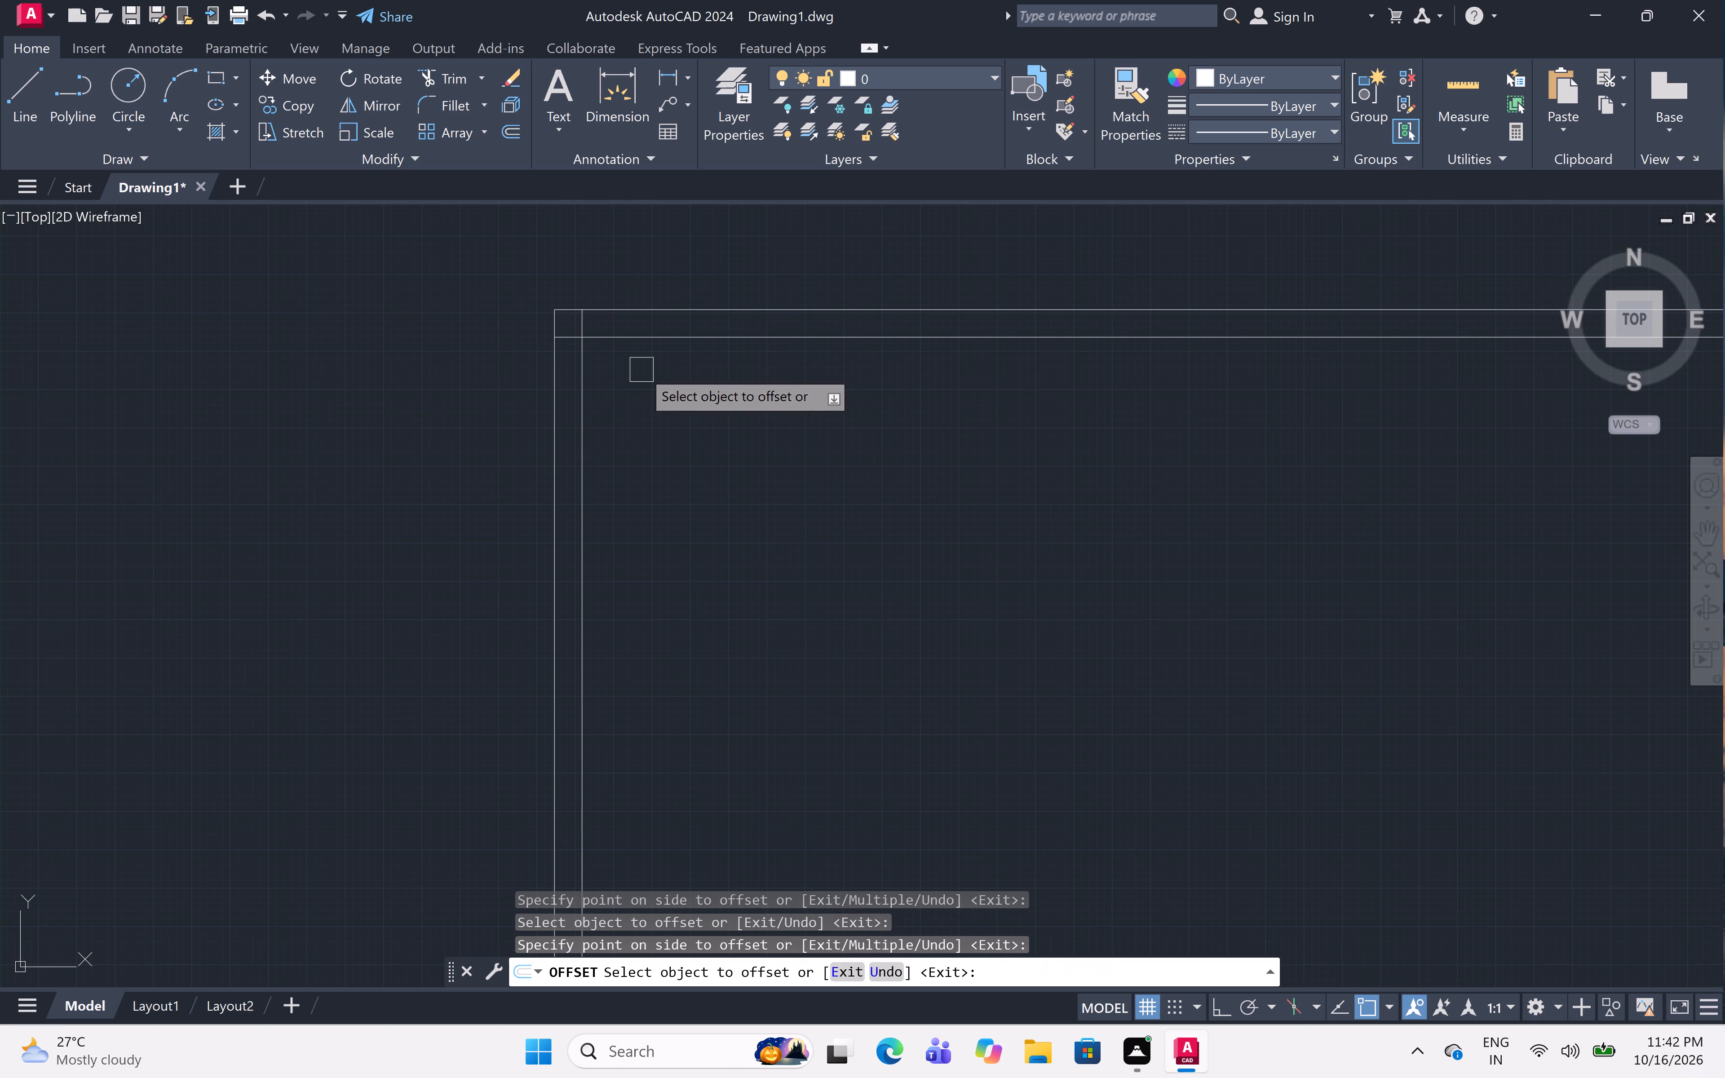
scroll(627, 362, "down", 2)
middle_click_drag(706, 436, 688, 478)
scroll(687, 464, "up", 1)
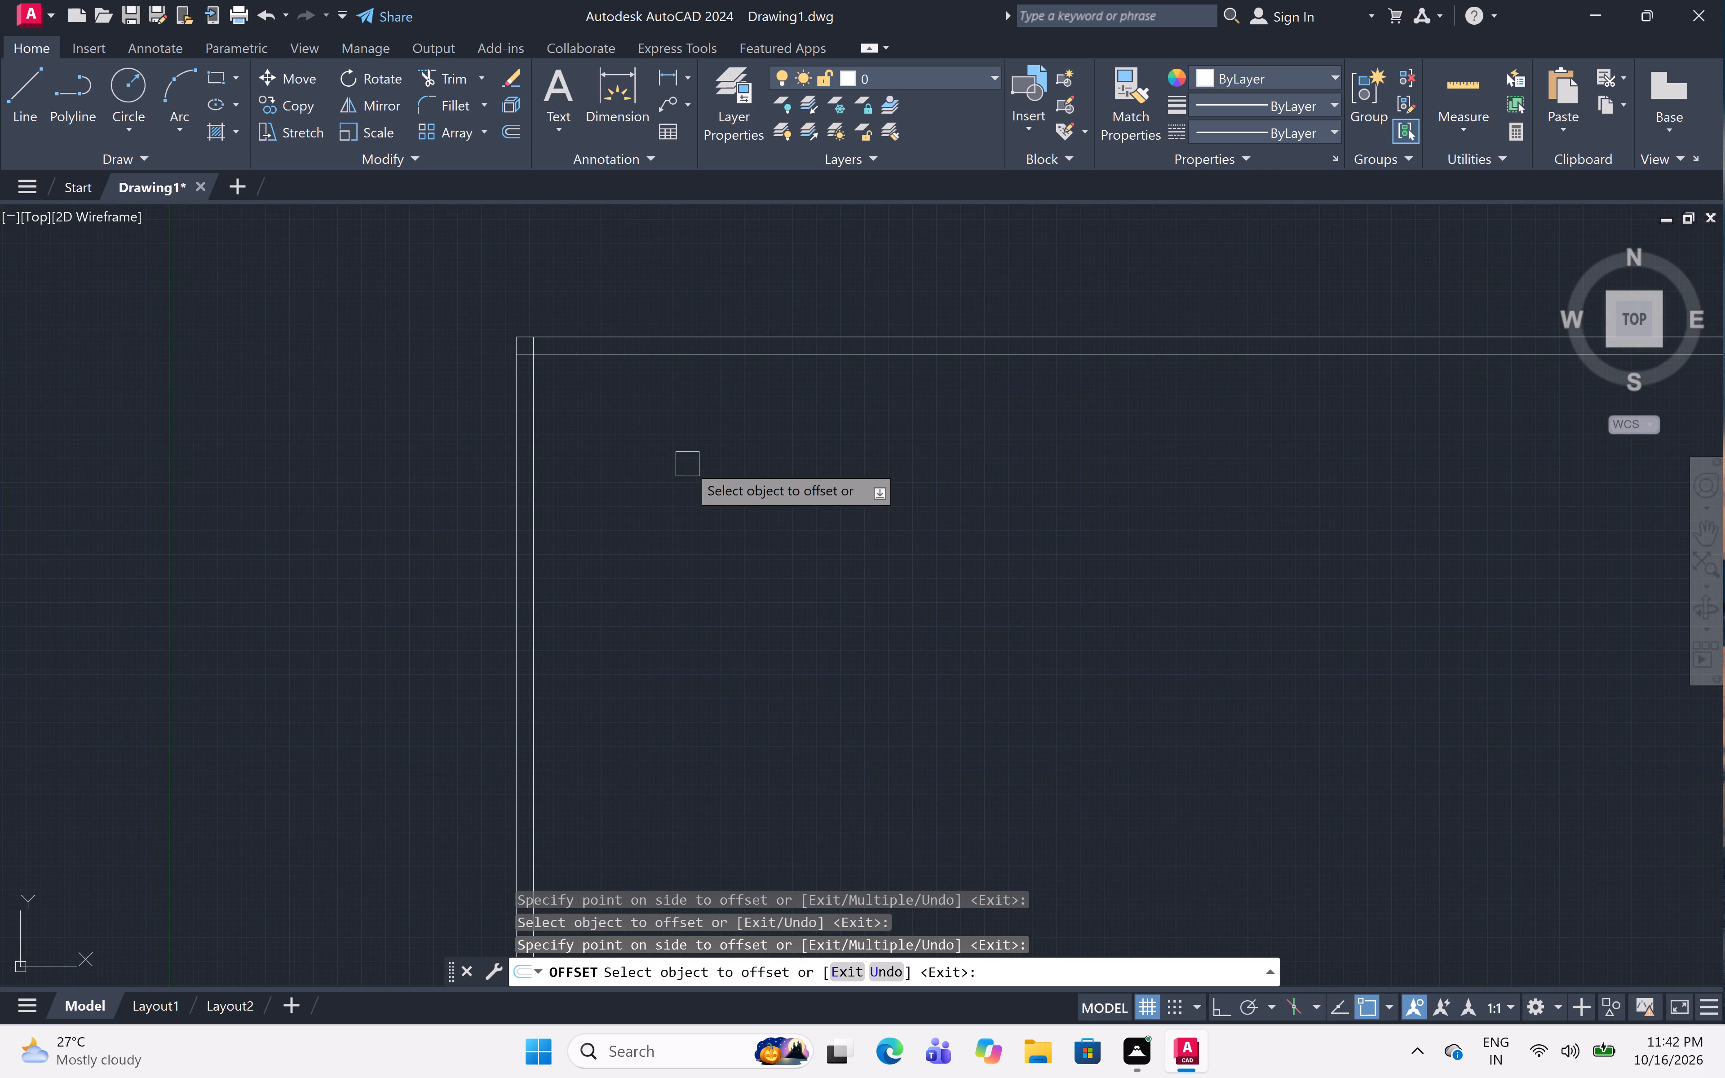
middle_click(687, 463)
scroll(849, 393, "up", 1)
middle_click_drag(849, 393, 864, 370)
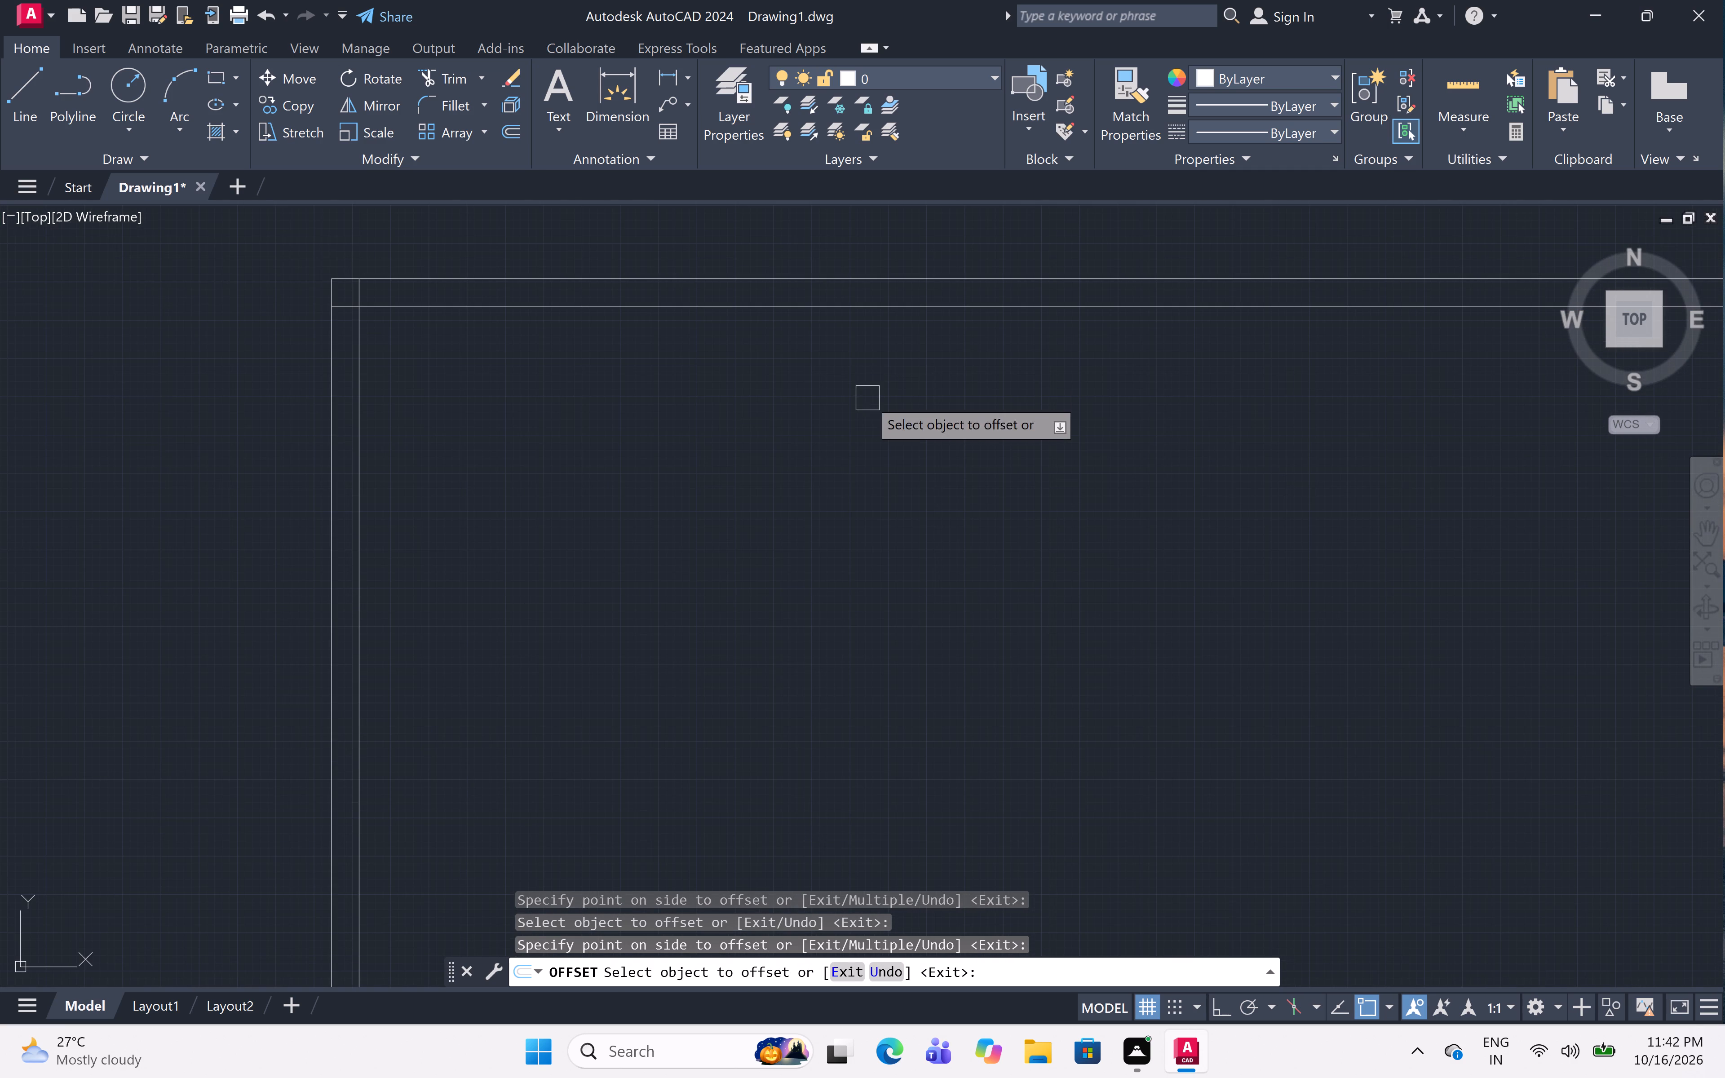
key("Escape")
Offset the inner vertical wall line 14' to the right to set the room width.
type("off")
key("space")
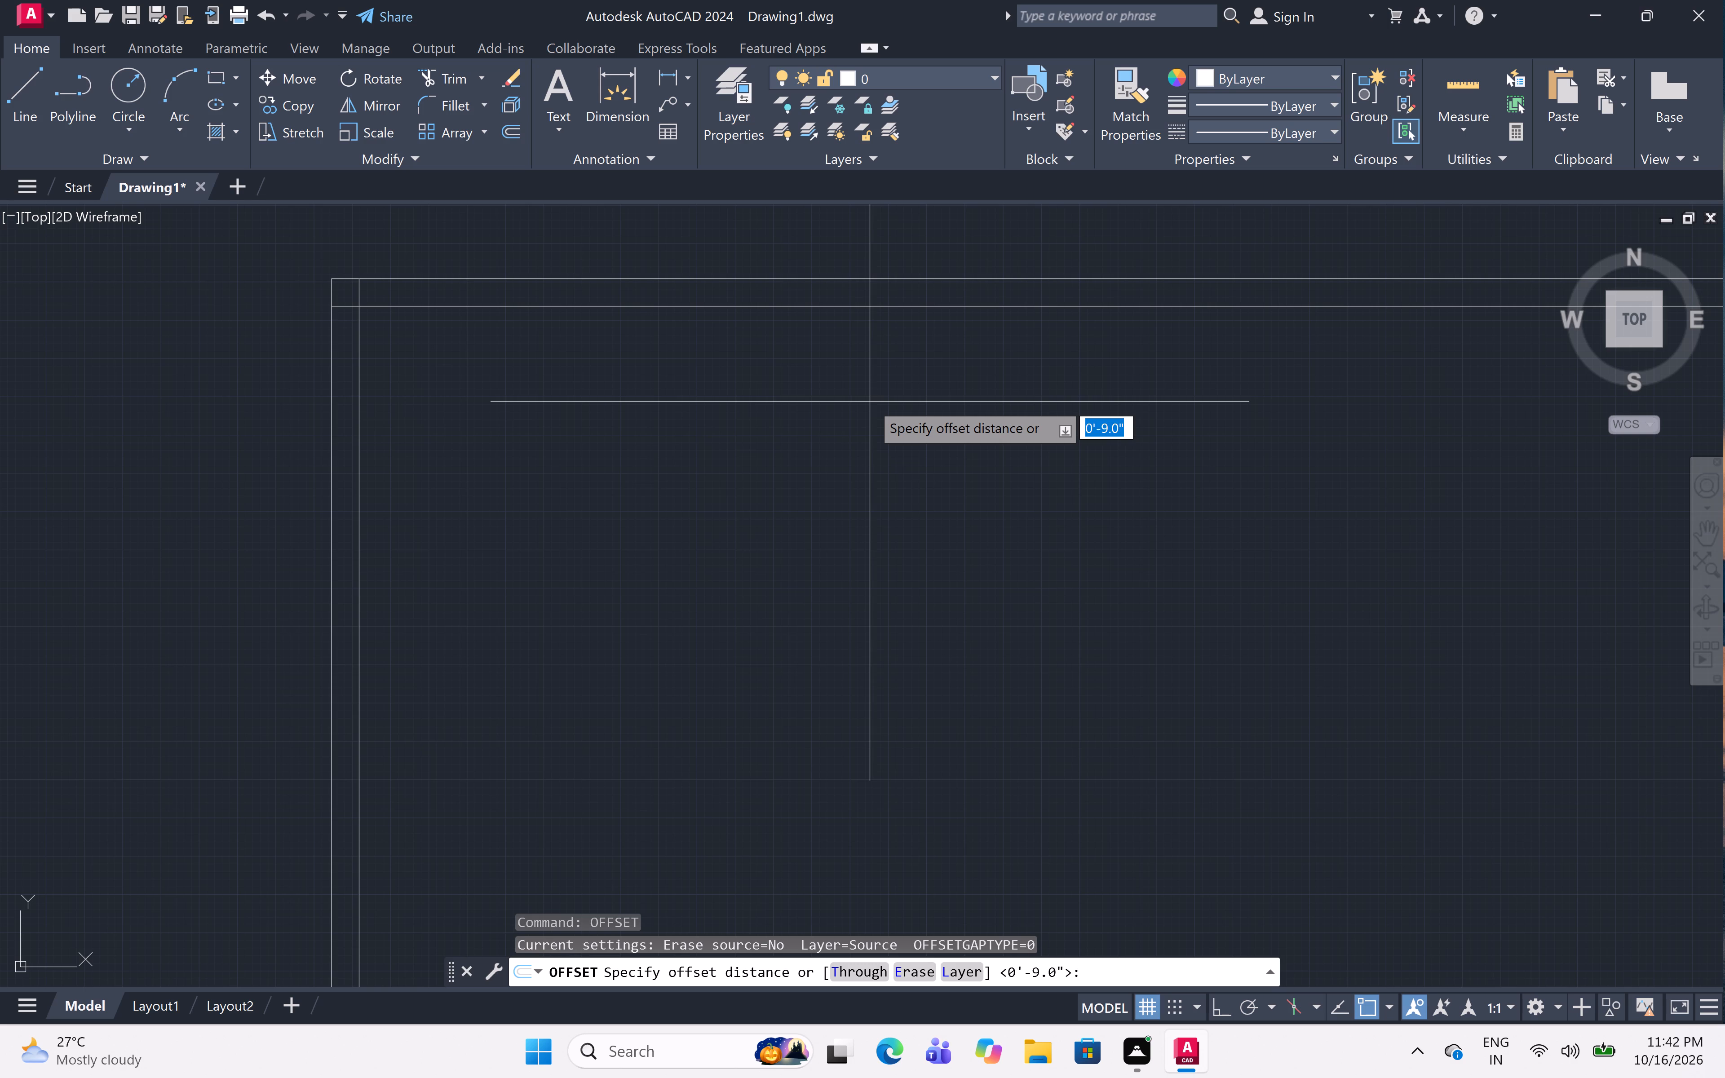
type("14'")
key("space")
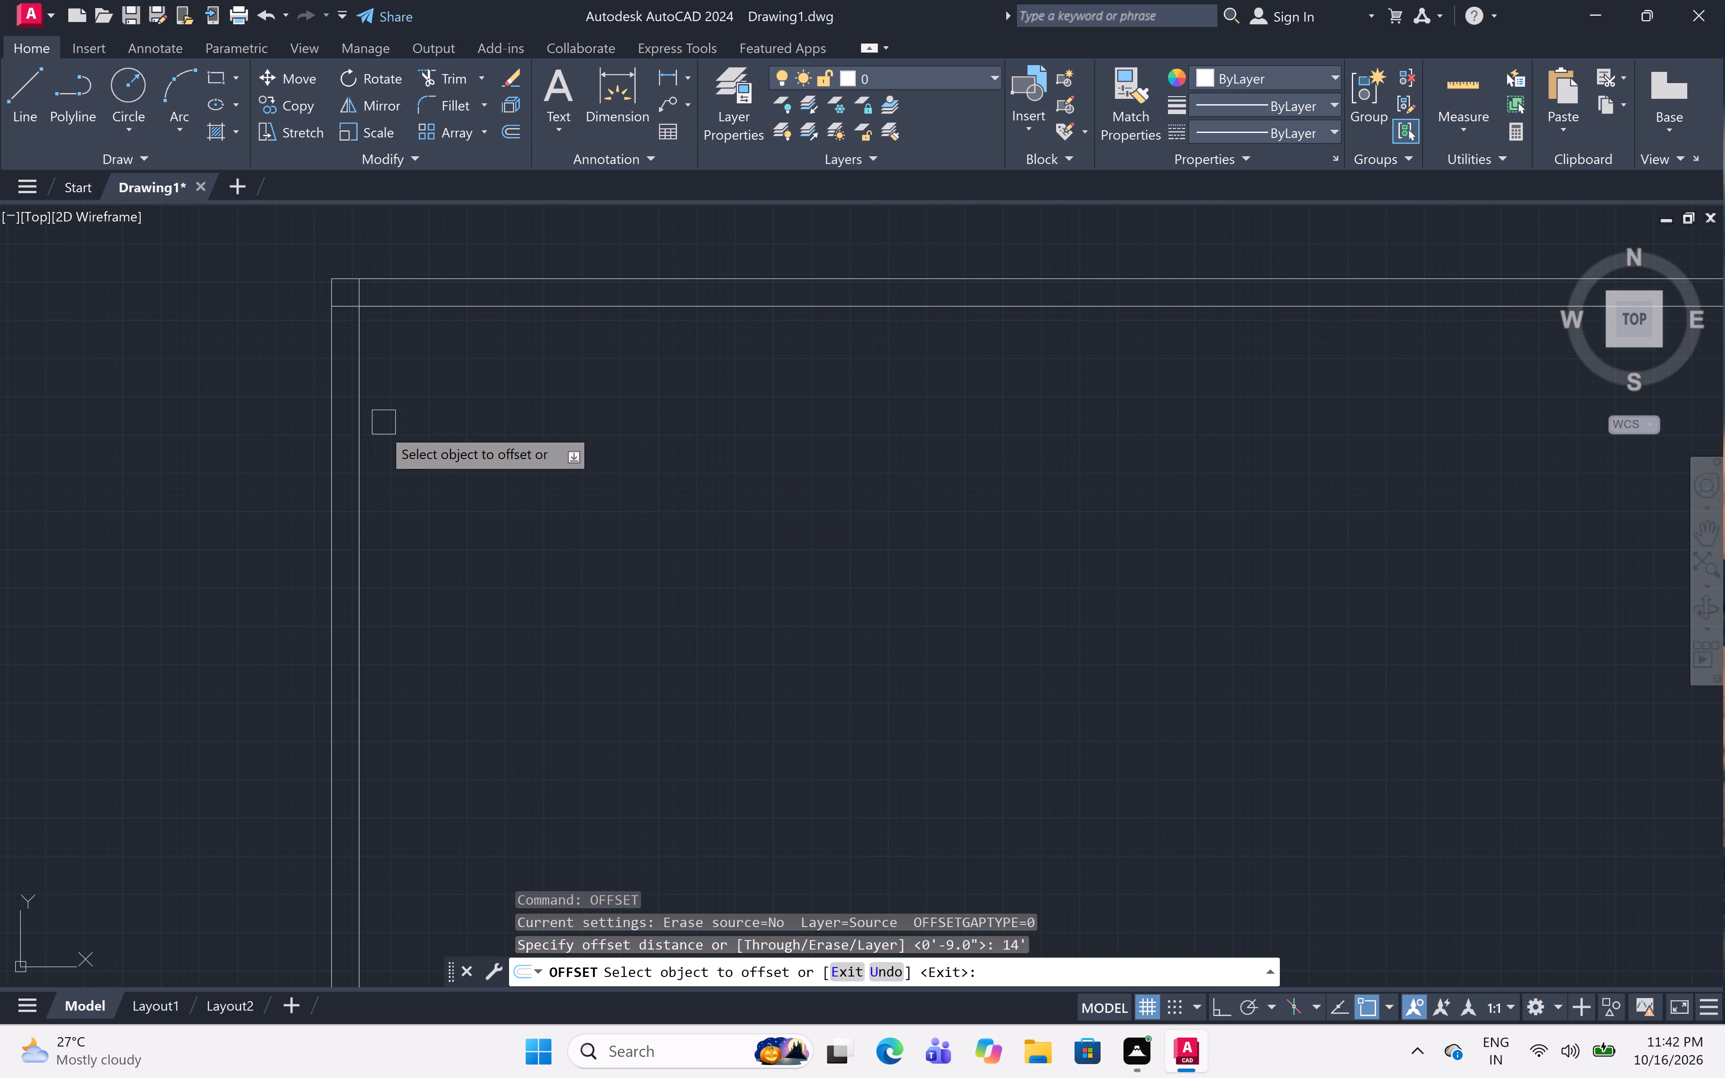
left_click(367, 406)
left_click(1044, 402)
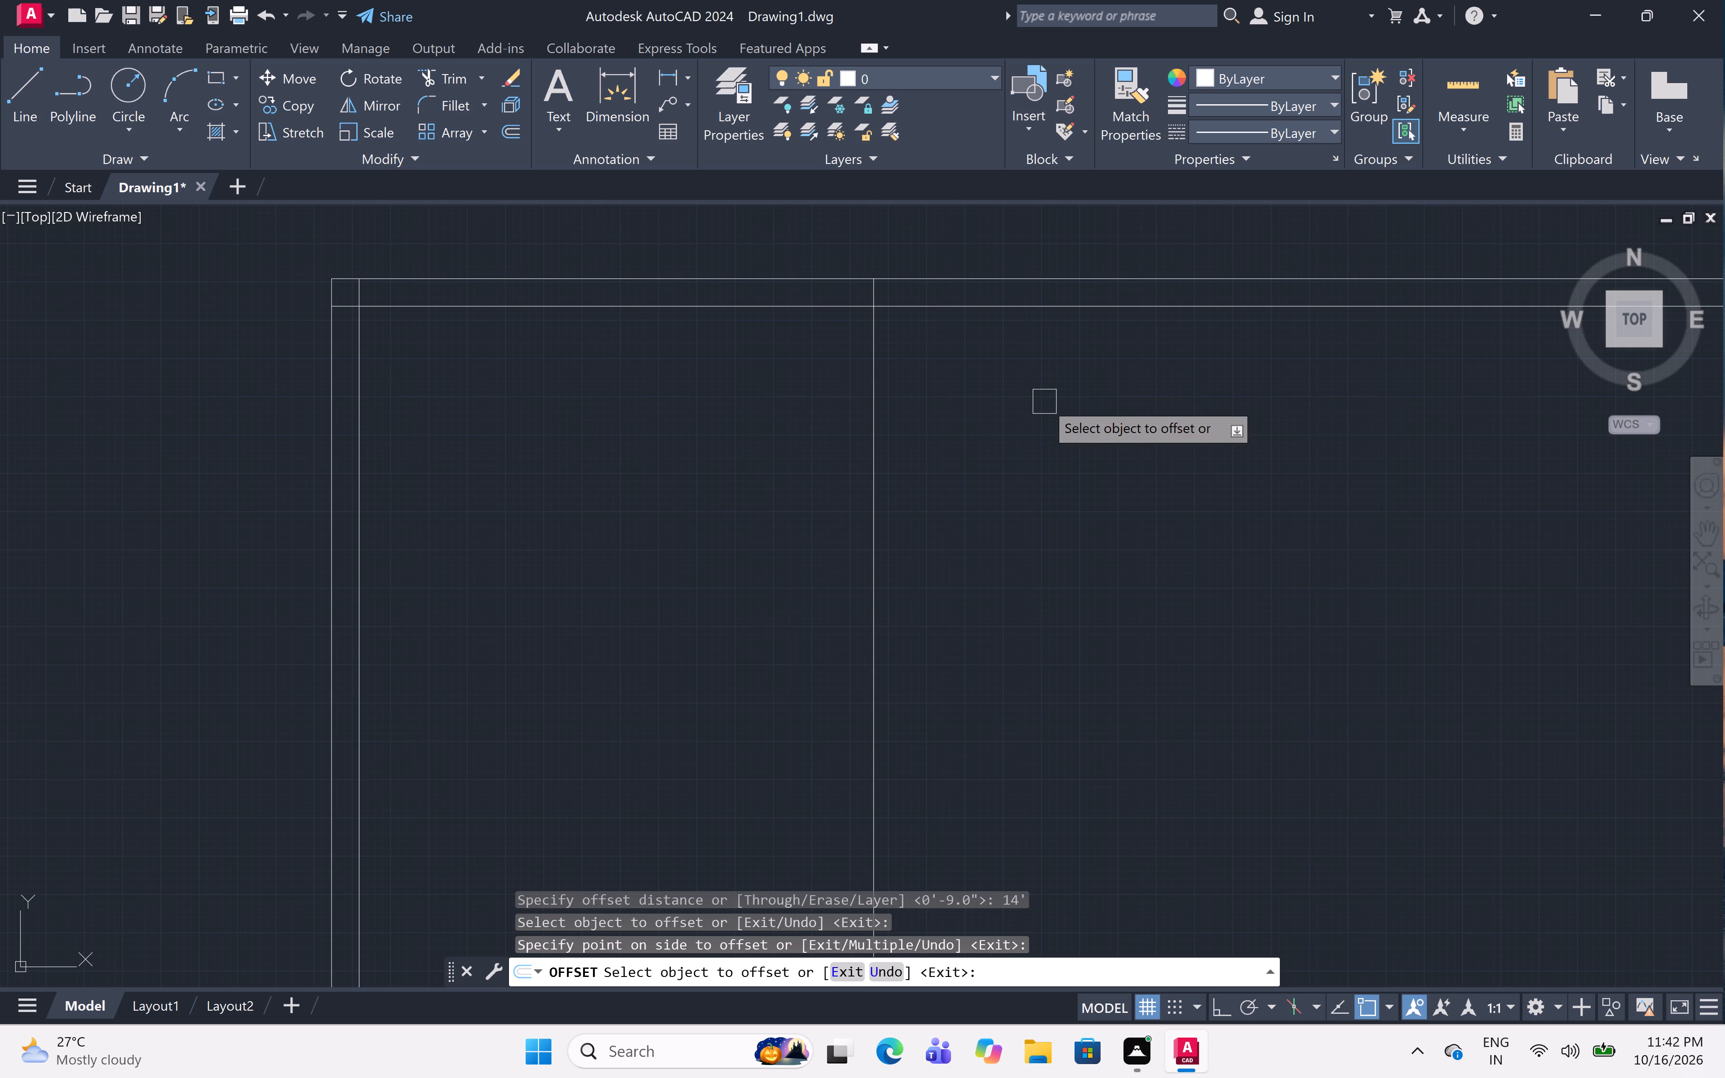
key("space")
Offset the inner horizontal wall line 16' downward to set the room depth.
key("space")
type("16'")
key("space")
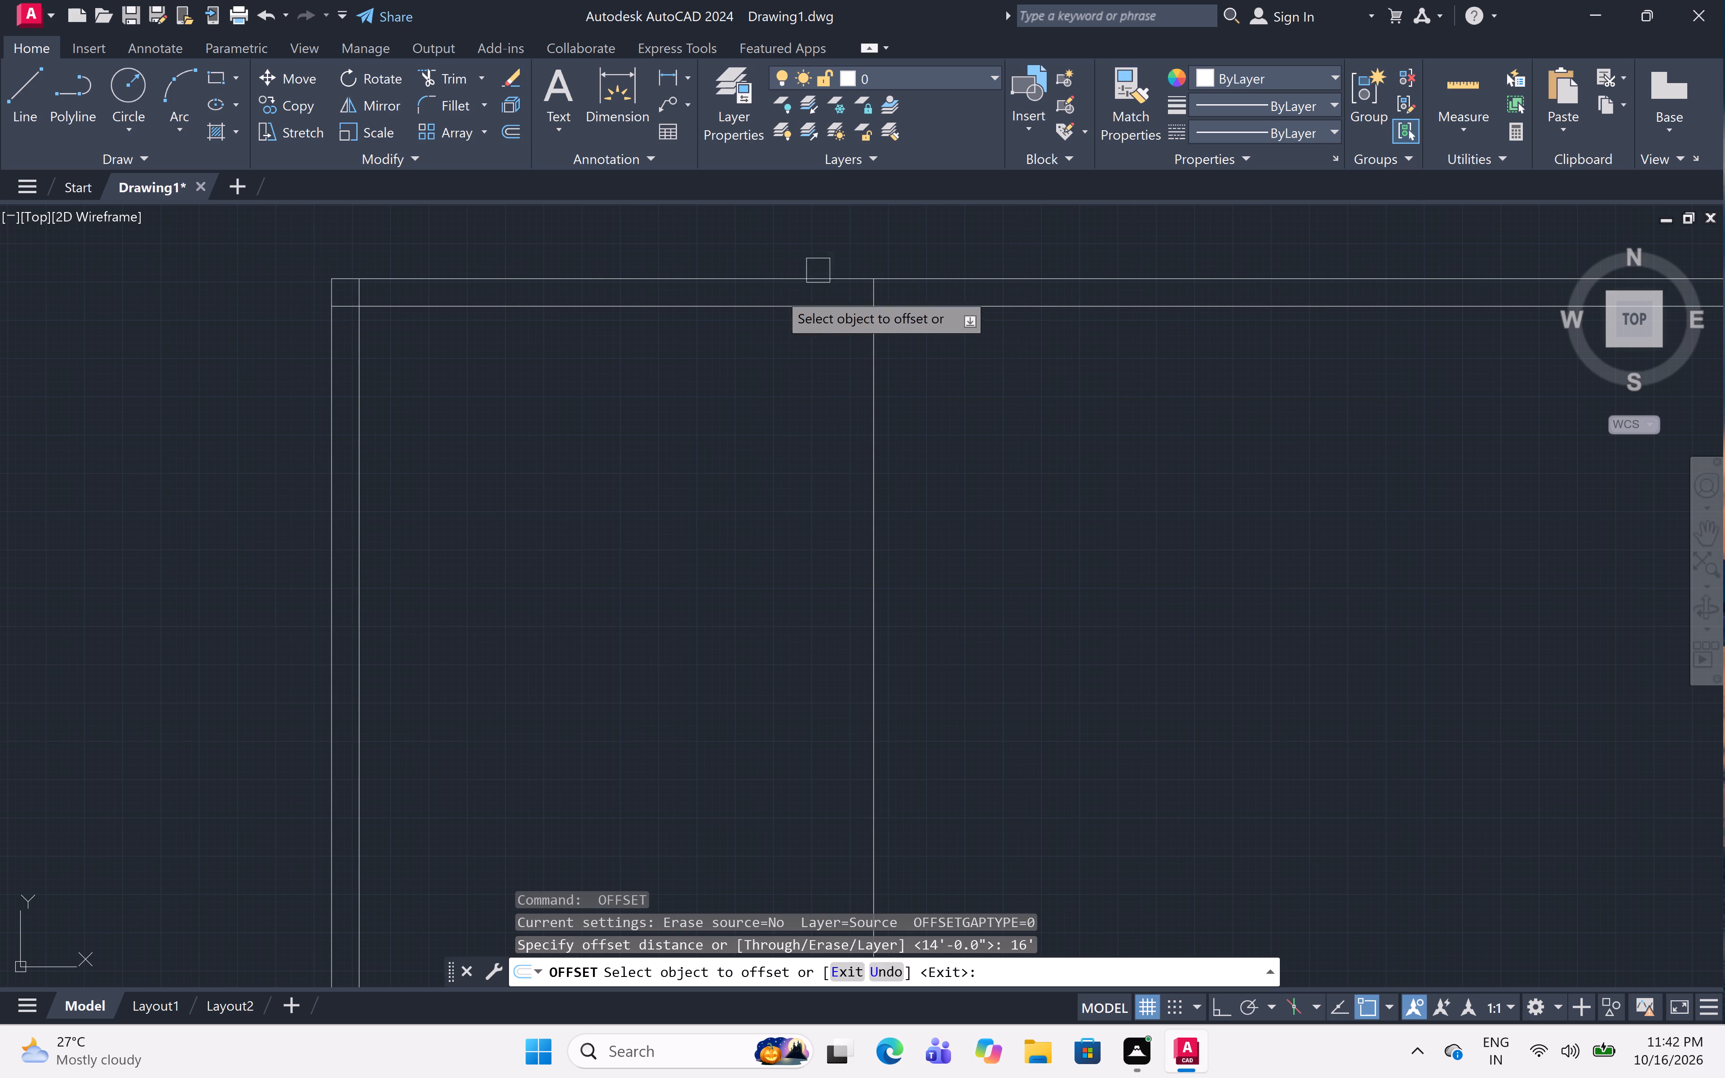
left_click(771, 306)
left_click(781, 474)
scroll(765, 437, "down", 3)
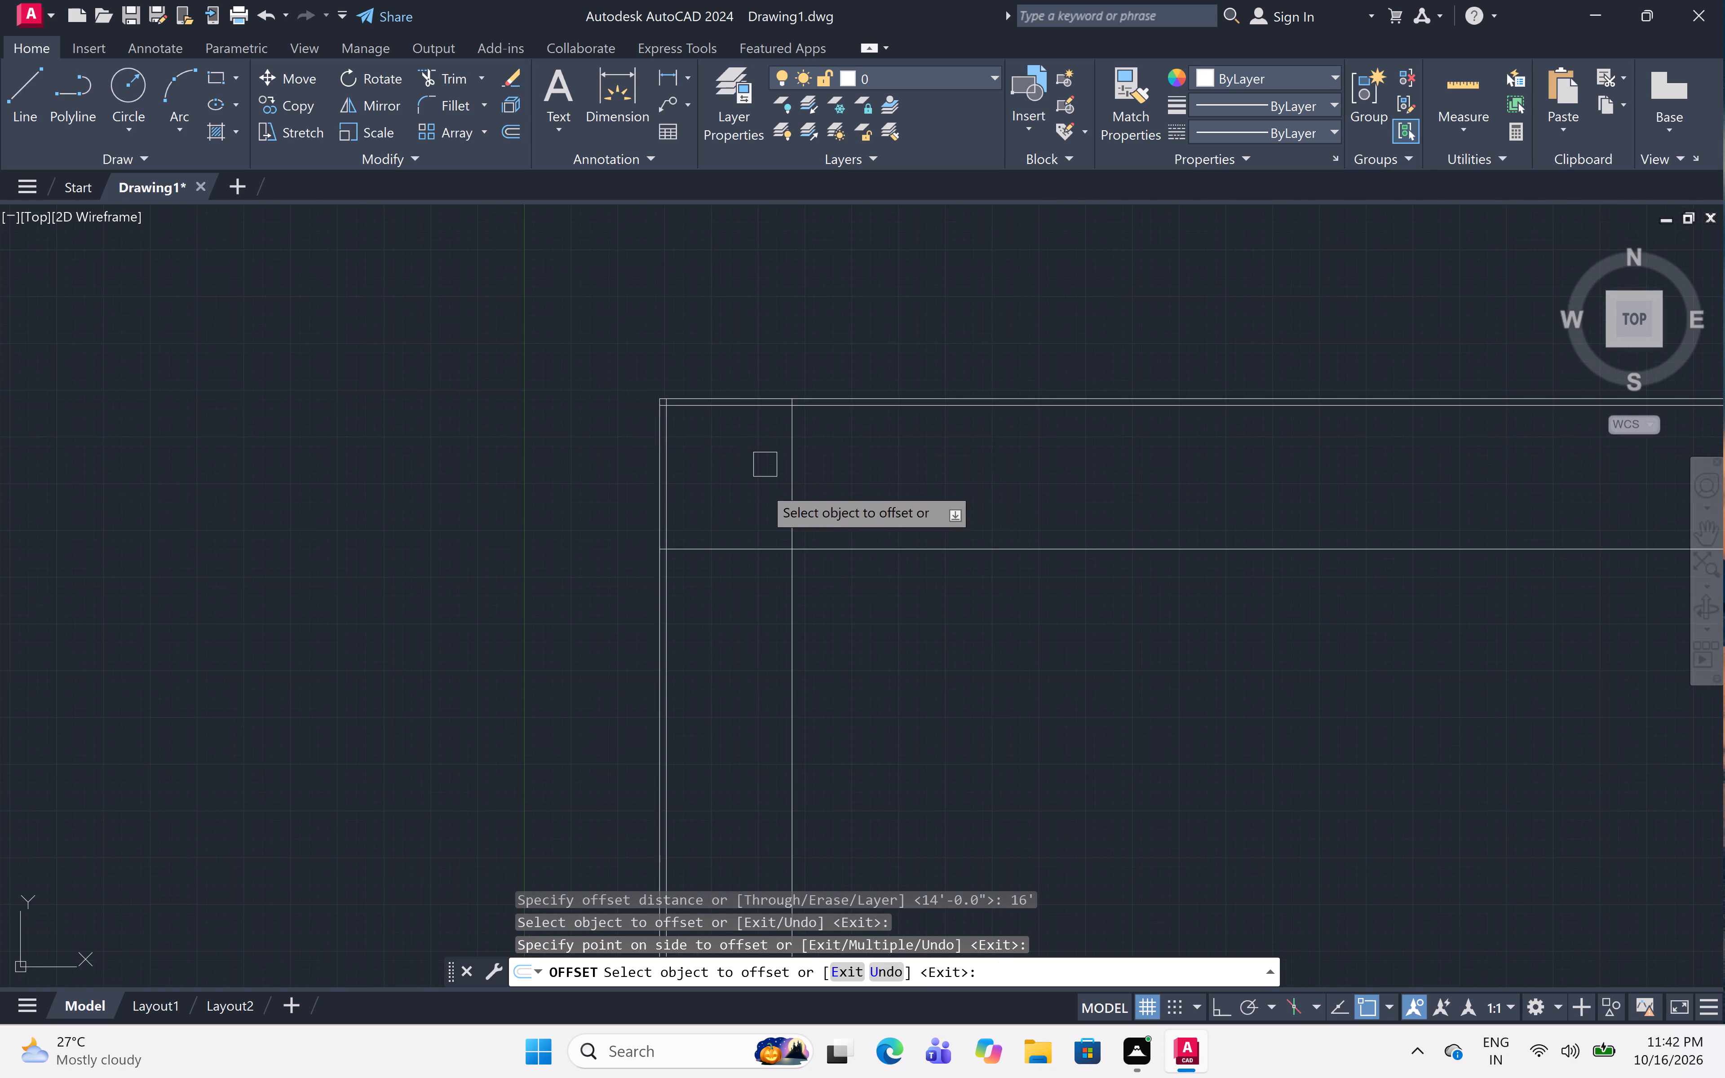
scroll(757, 502, "up", 3)
middle_click_drag(753, 421, 738, 467)
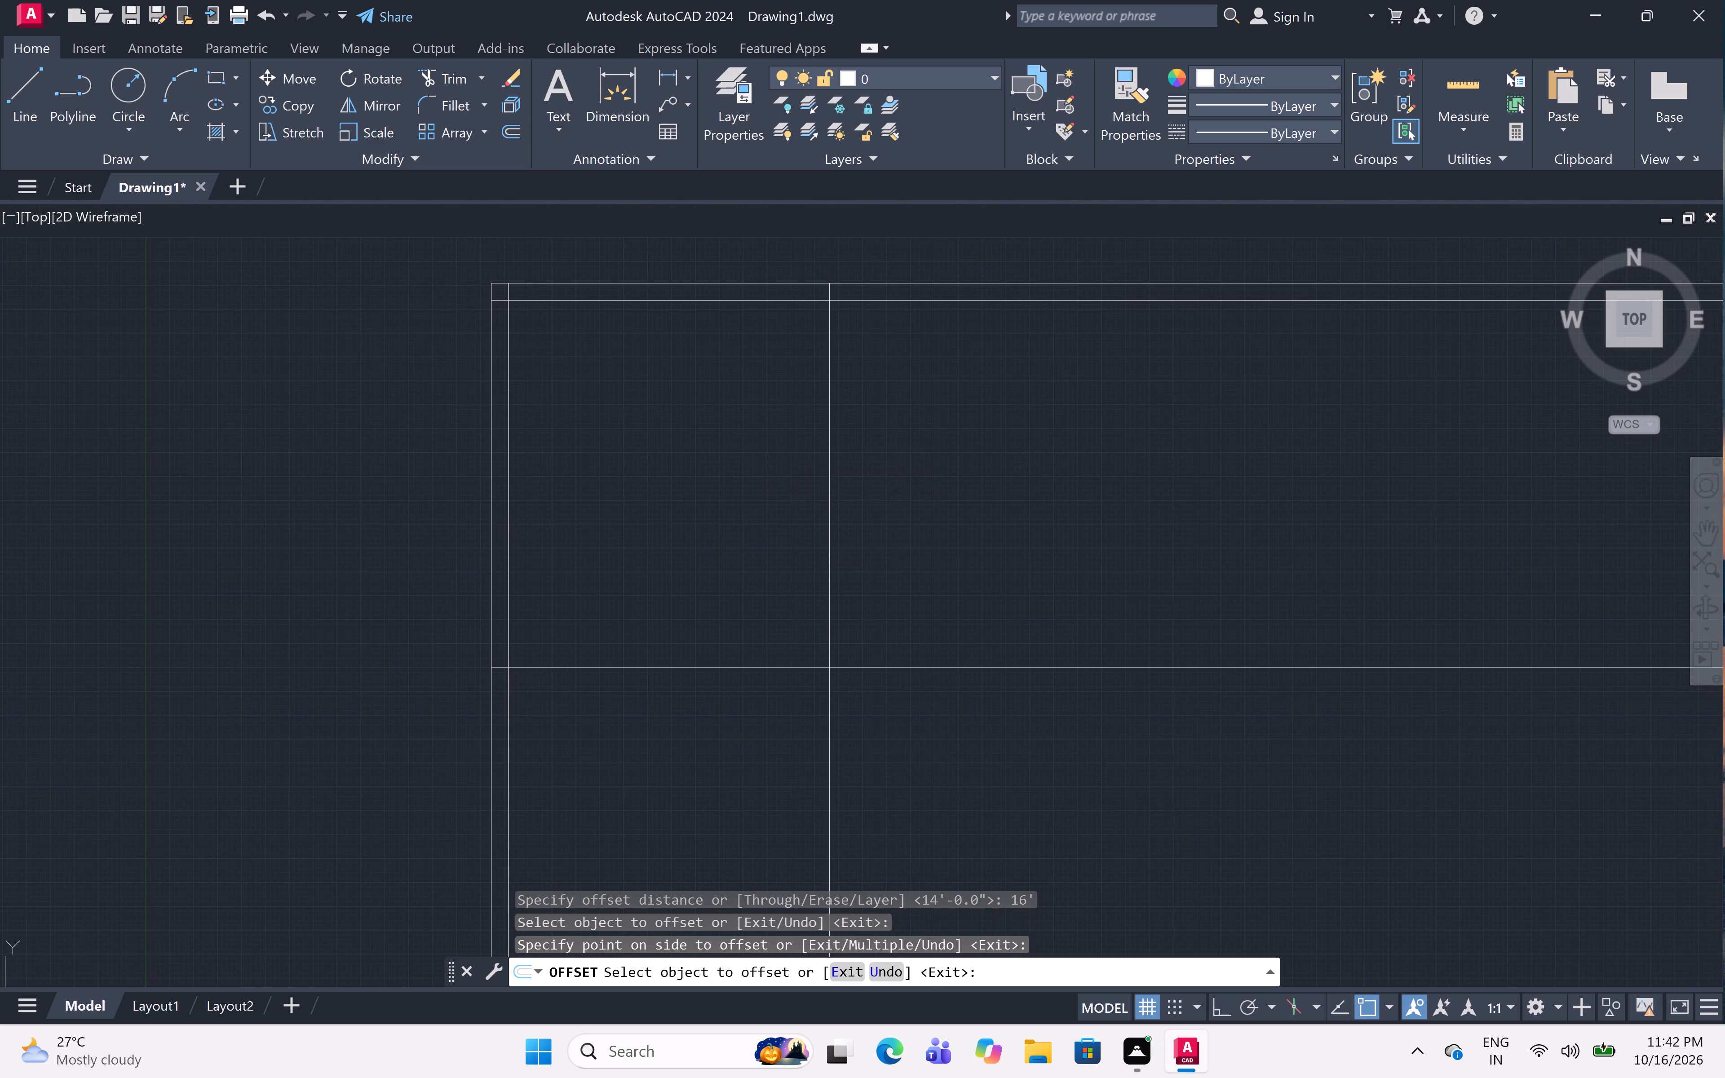
scroll(736, 461, "up", 1)
middle_click_drag(735, 460, 738, 533)
scroll(734, 511, "down", 1)
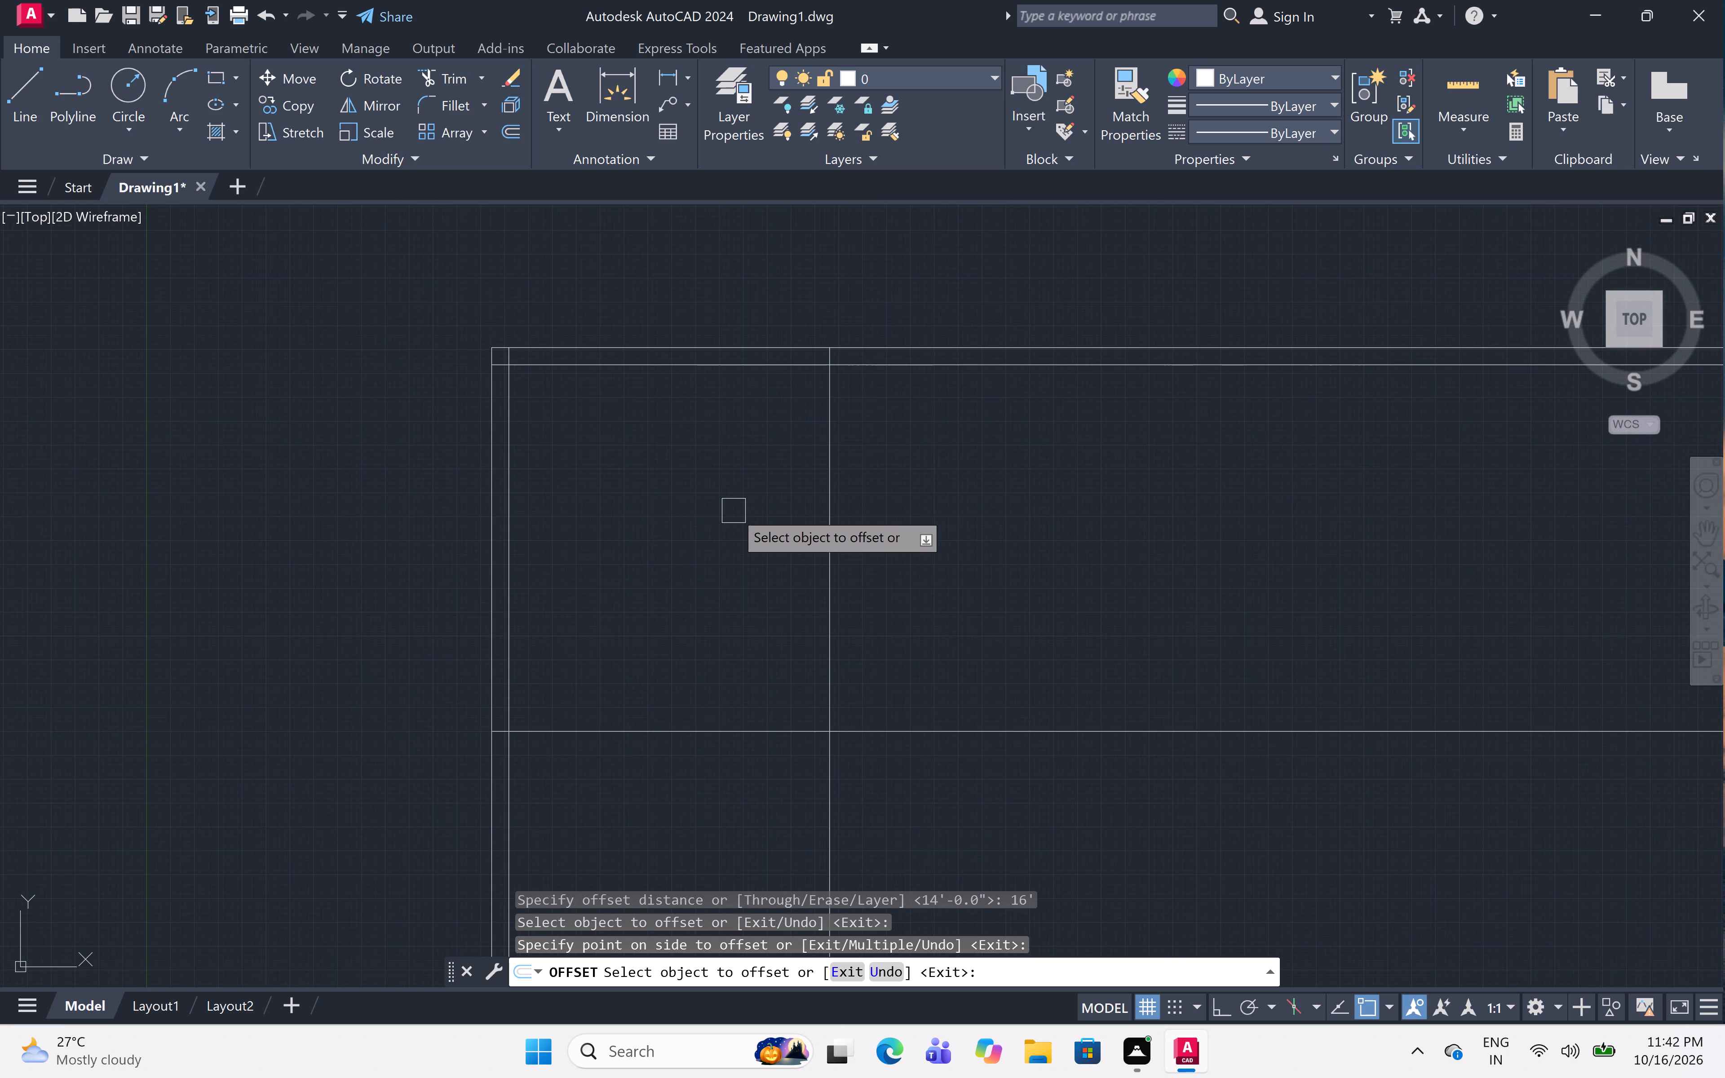
key("space")
Offset the room's lower horizontal line 9" downward to form the wall thickness.
key("space")
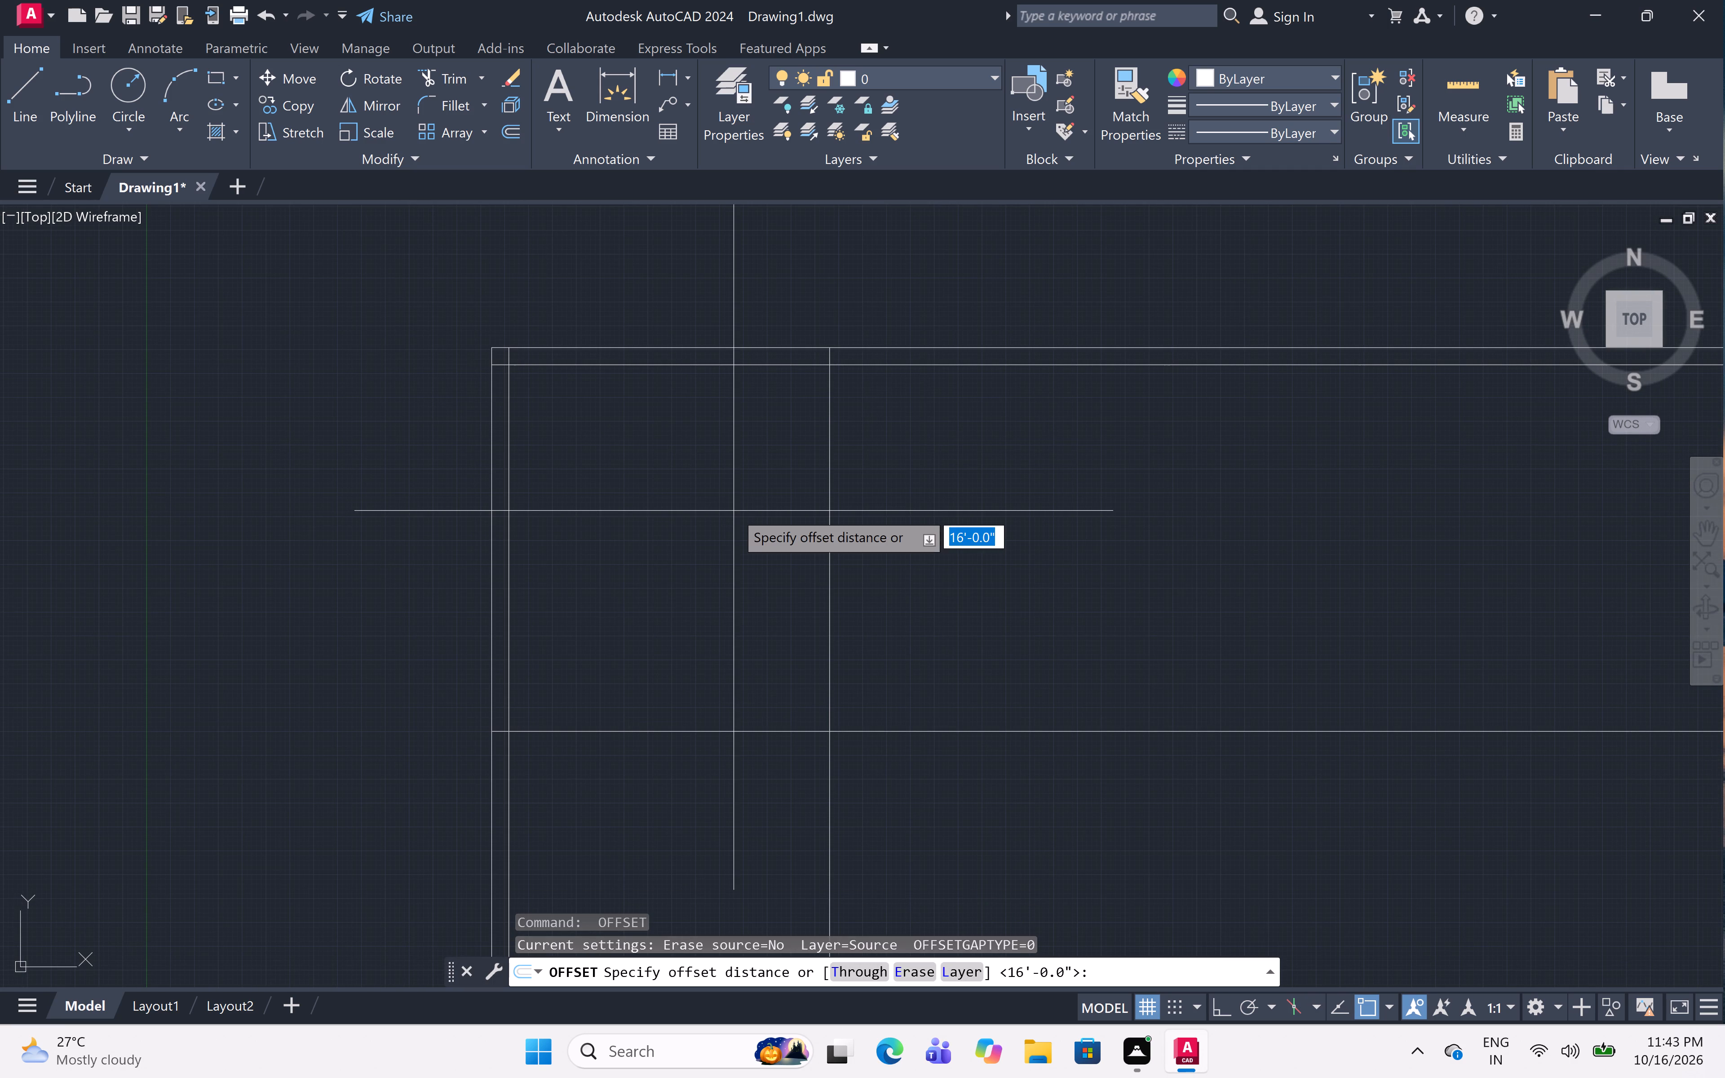
type("9\"")
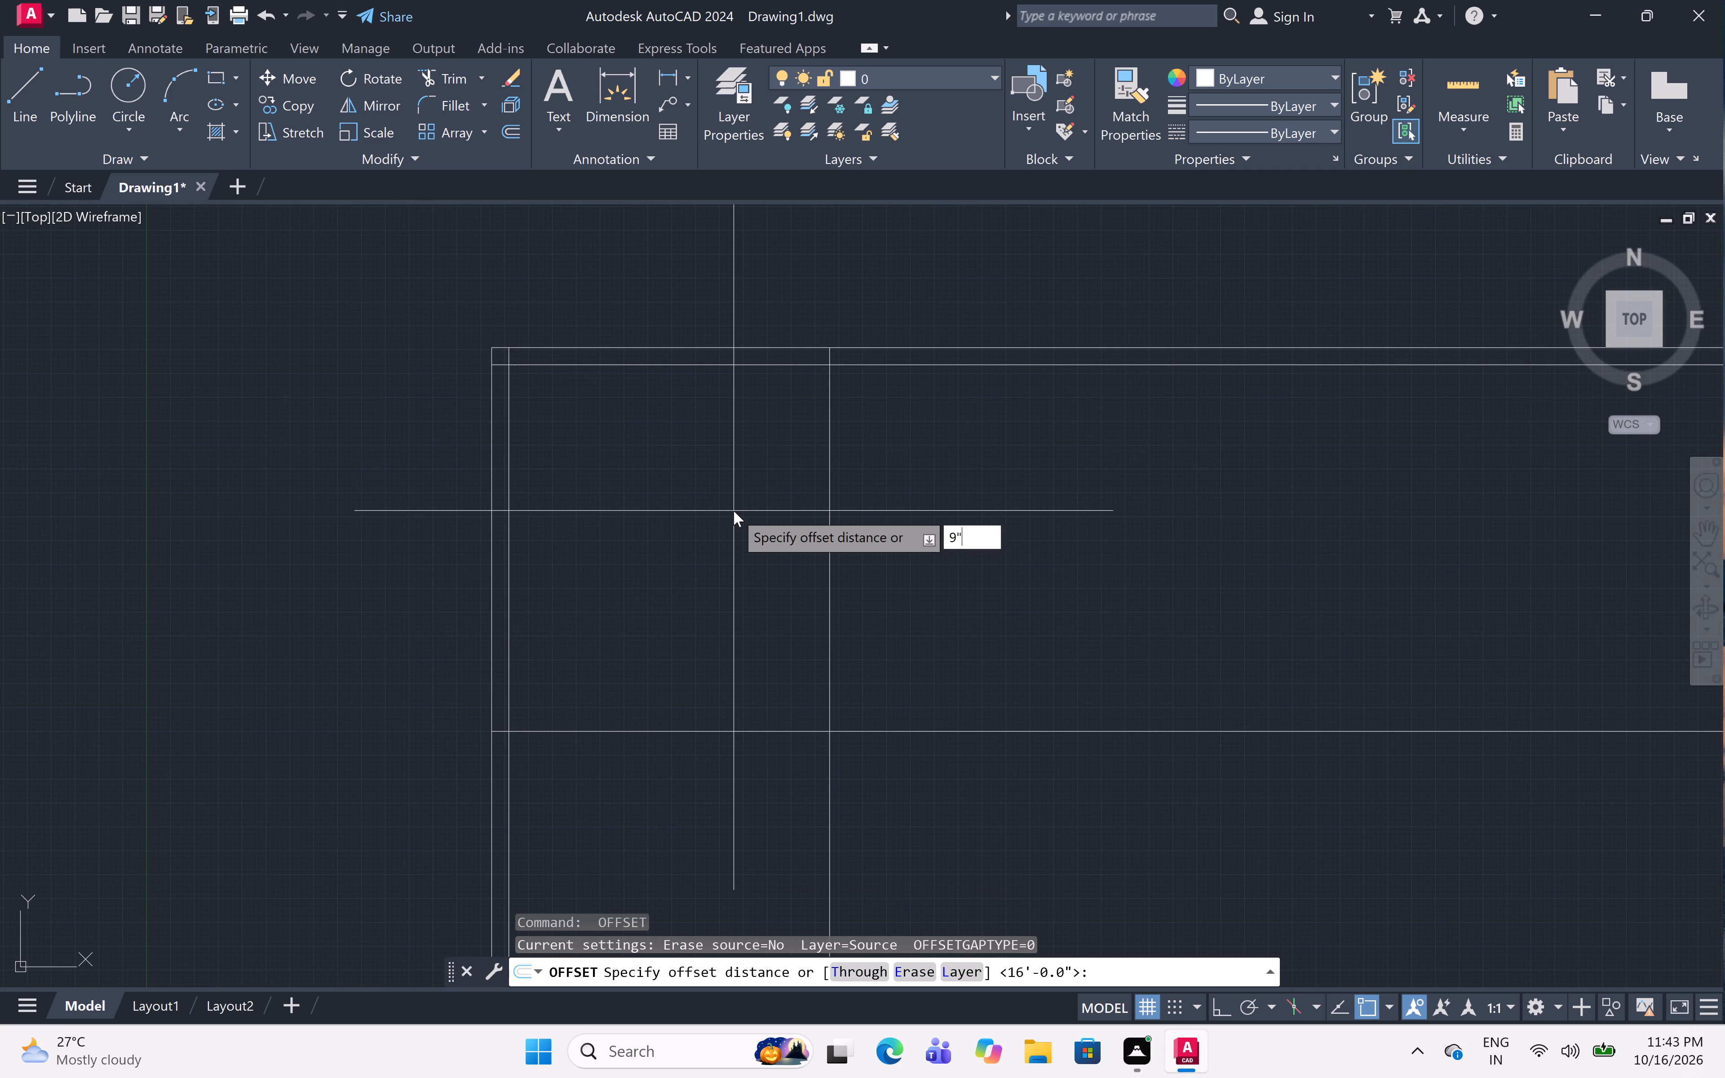
key("space")
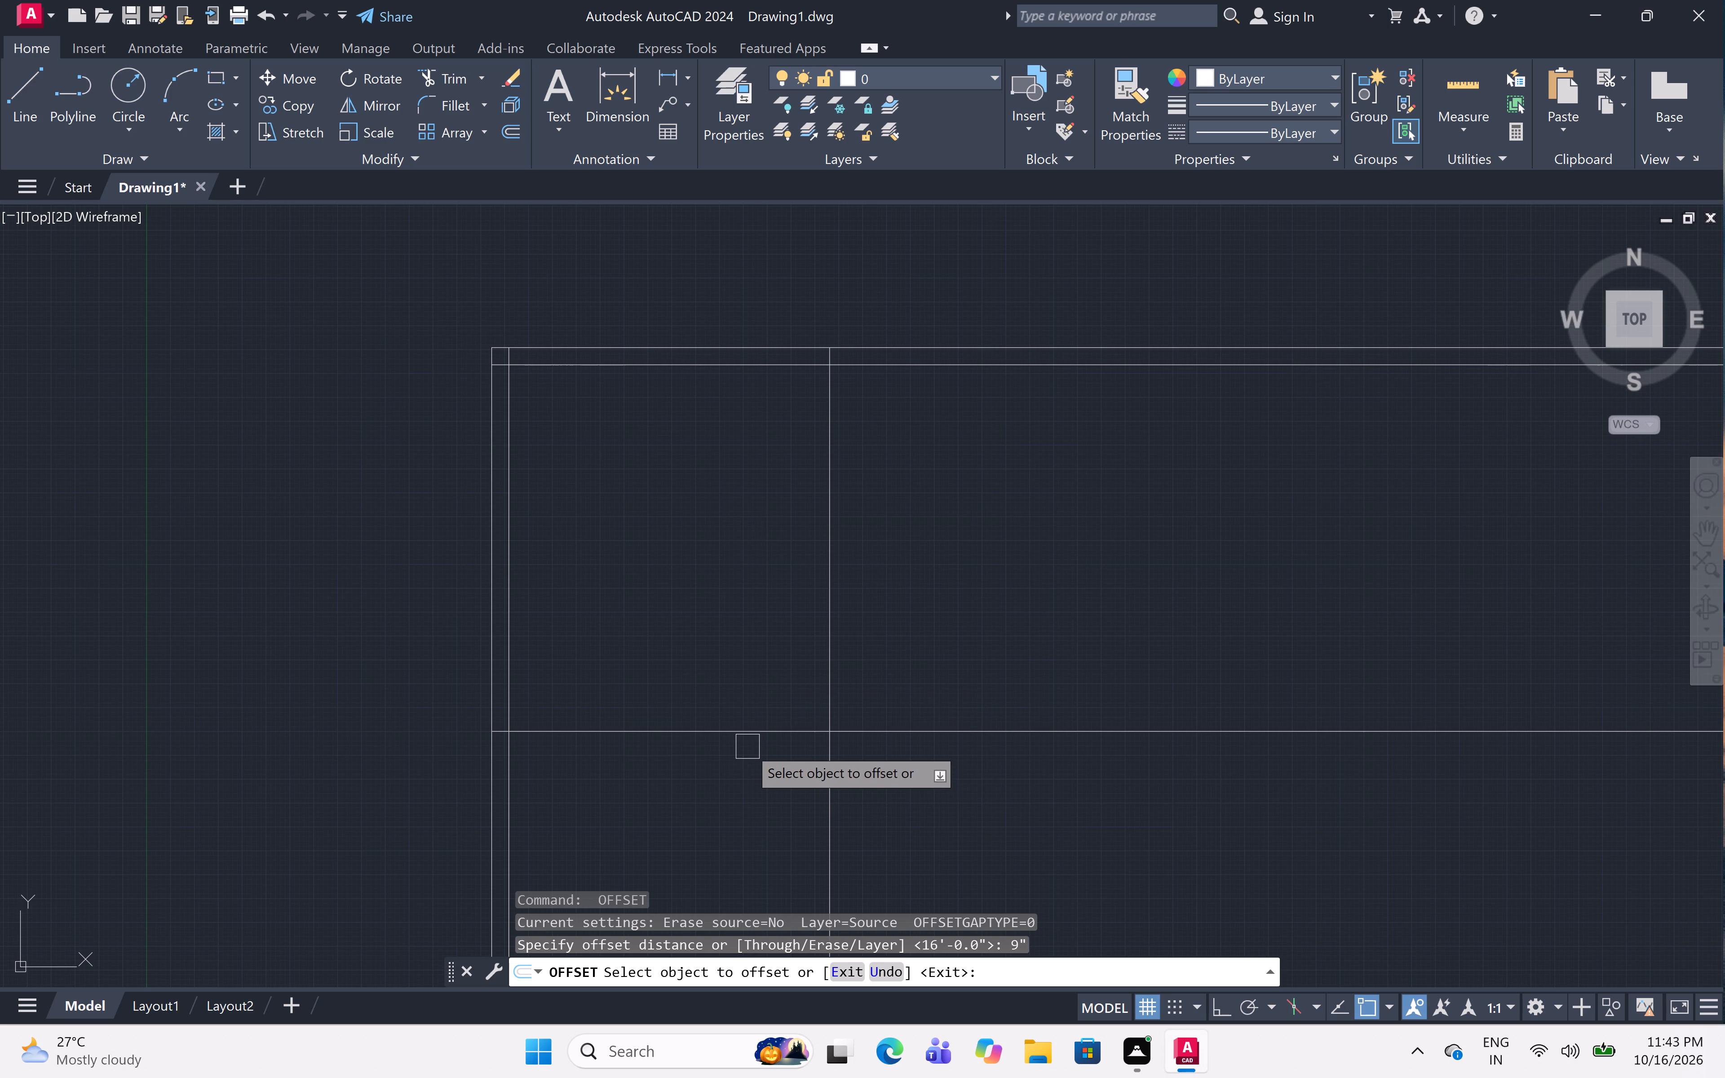
key("space")
key("space")
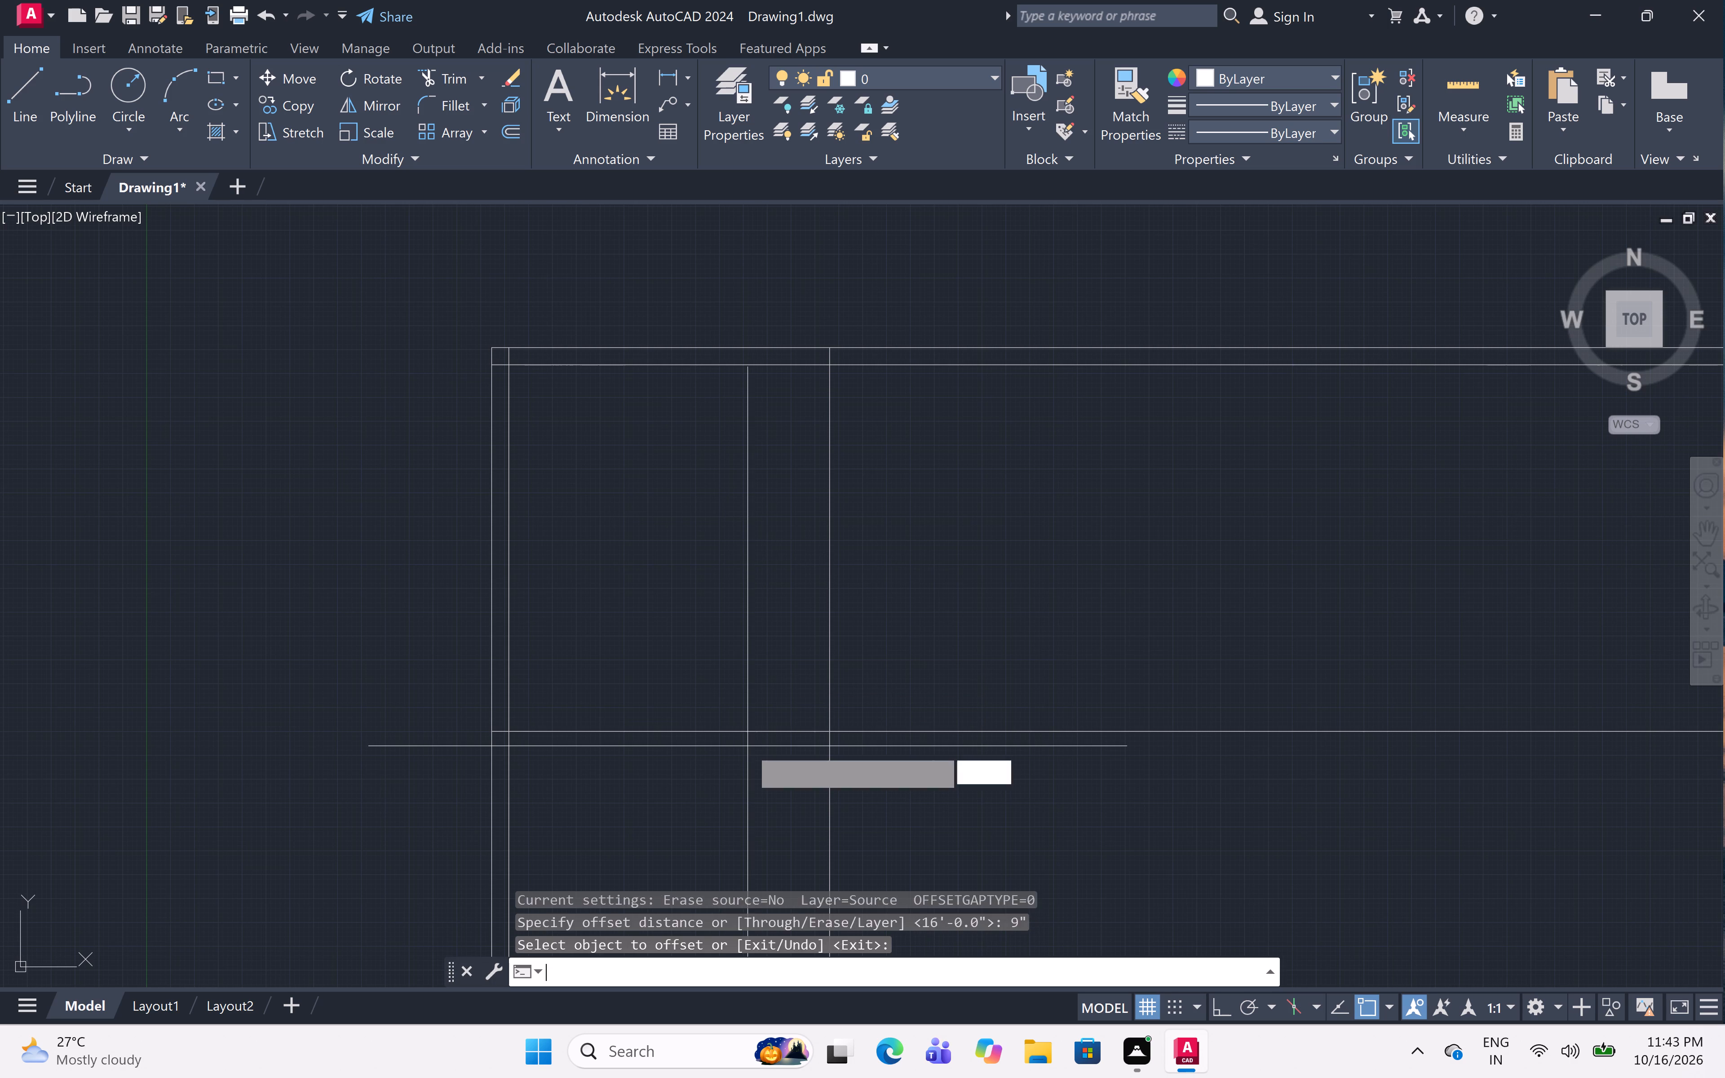
key("9")
type("\"")
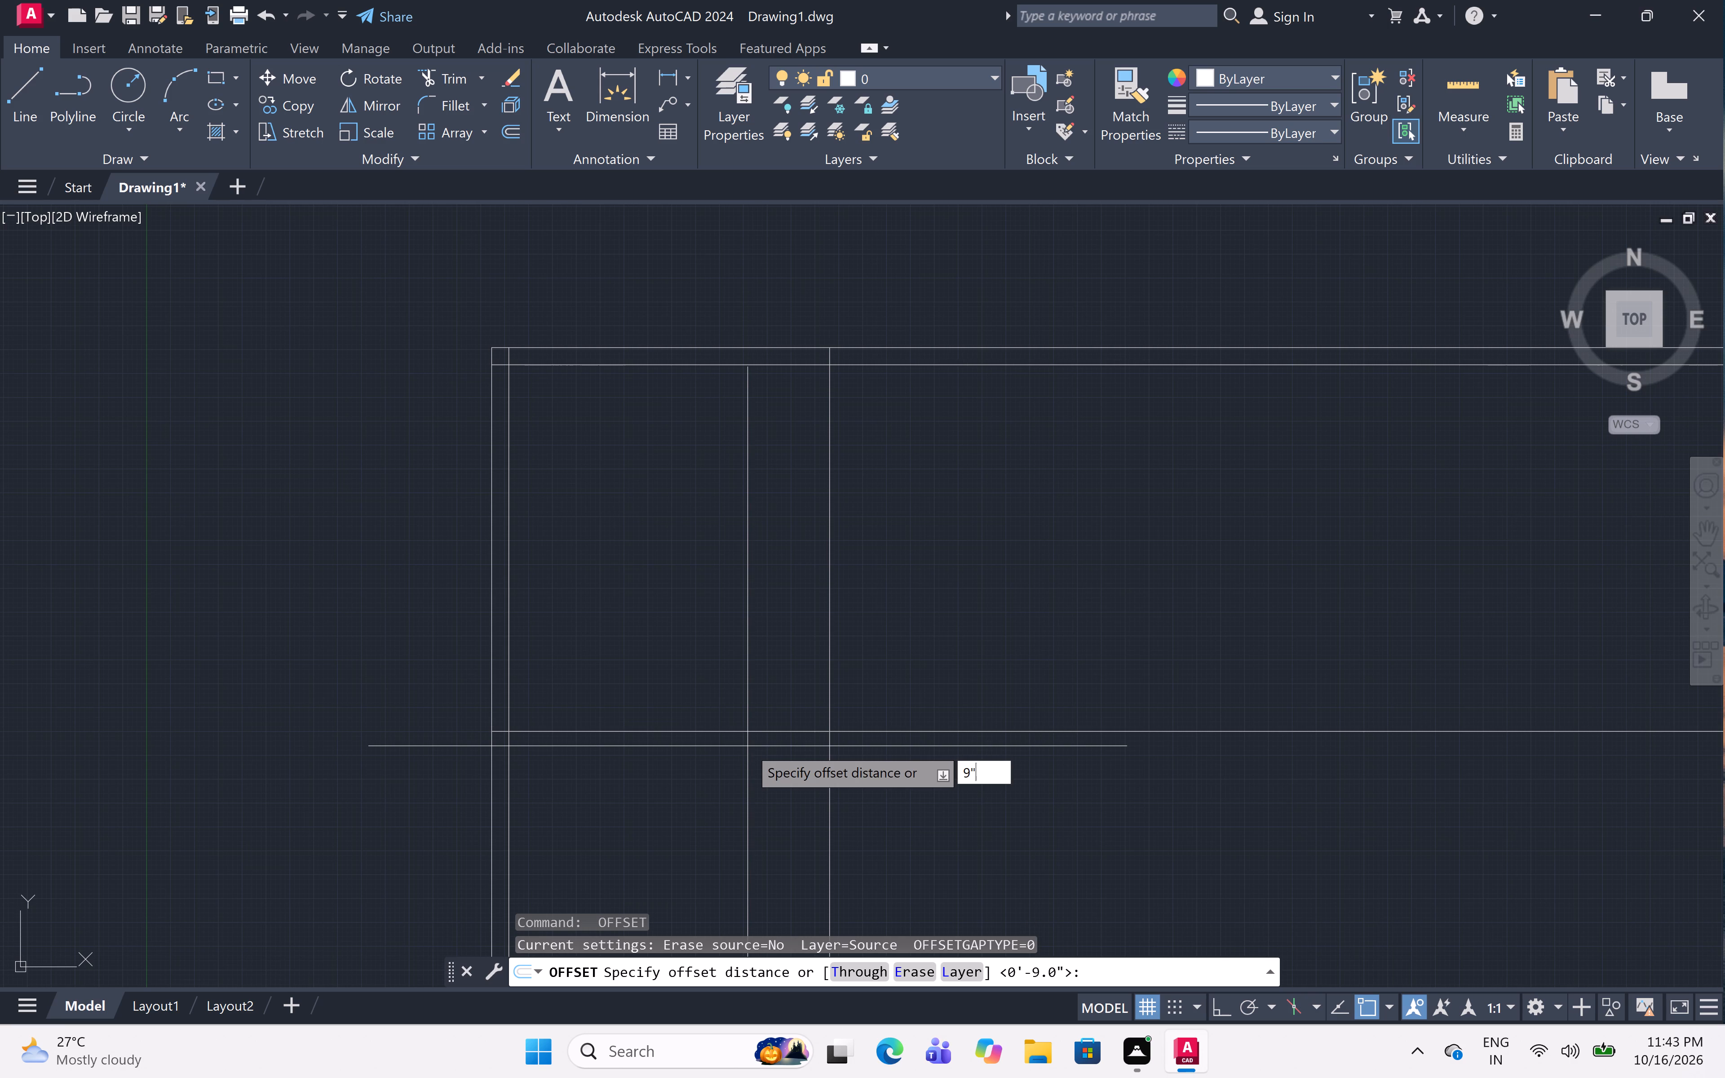
key("space")
left_click(742, 738)
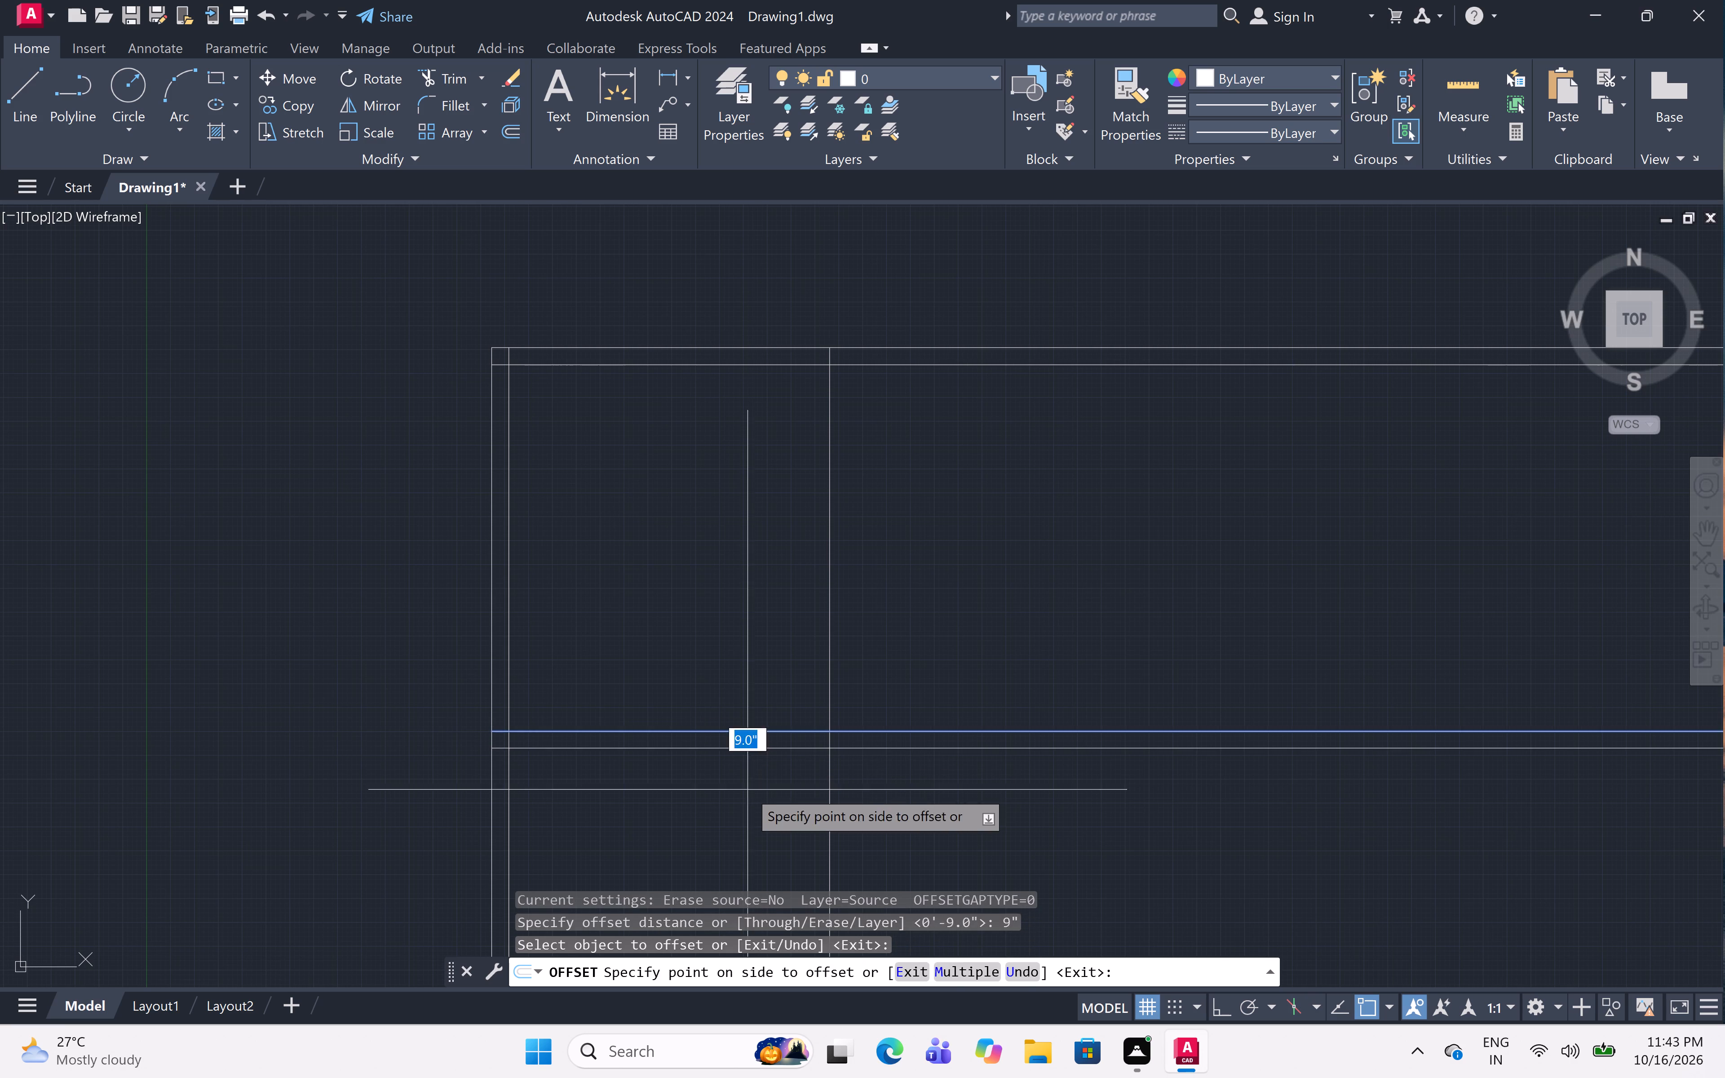
left_click(747, 790)
key("space")
Offset the vertical line at the room's right side 4.5" to the right to form a partition wall.
key("space")
key("4")
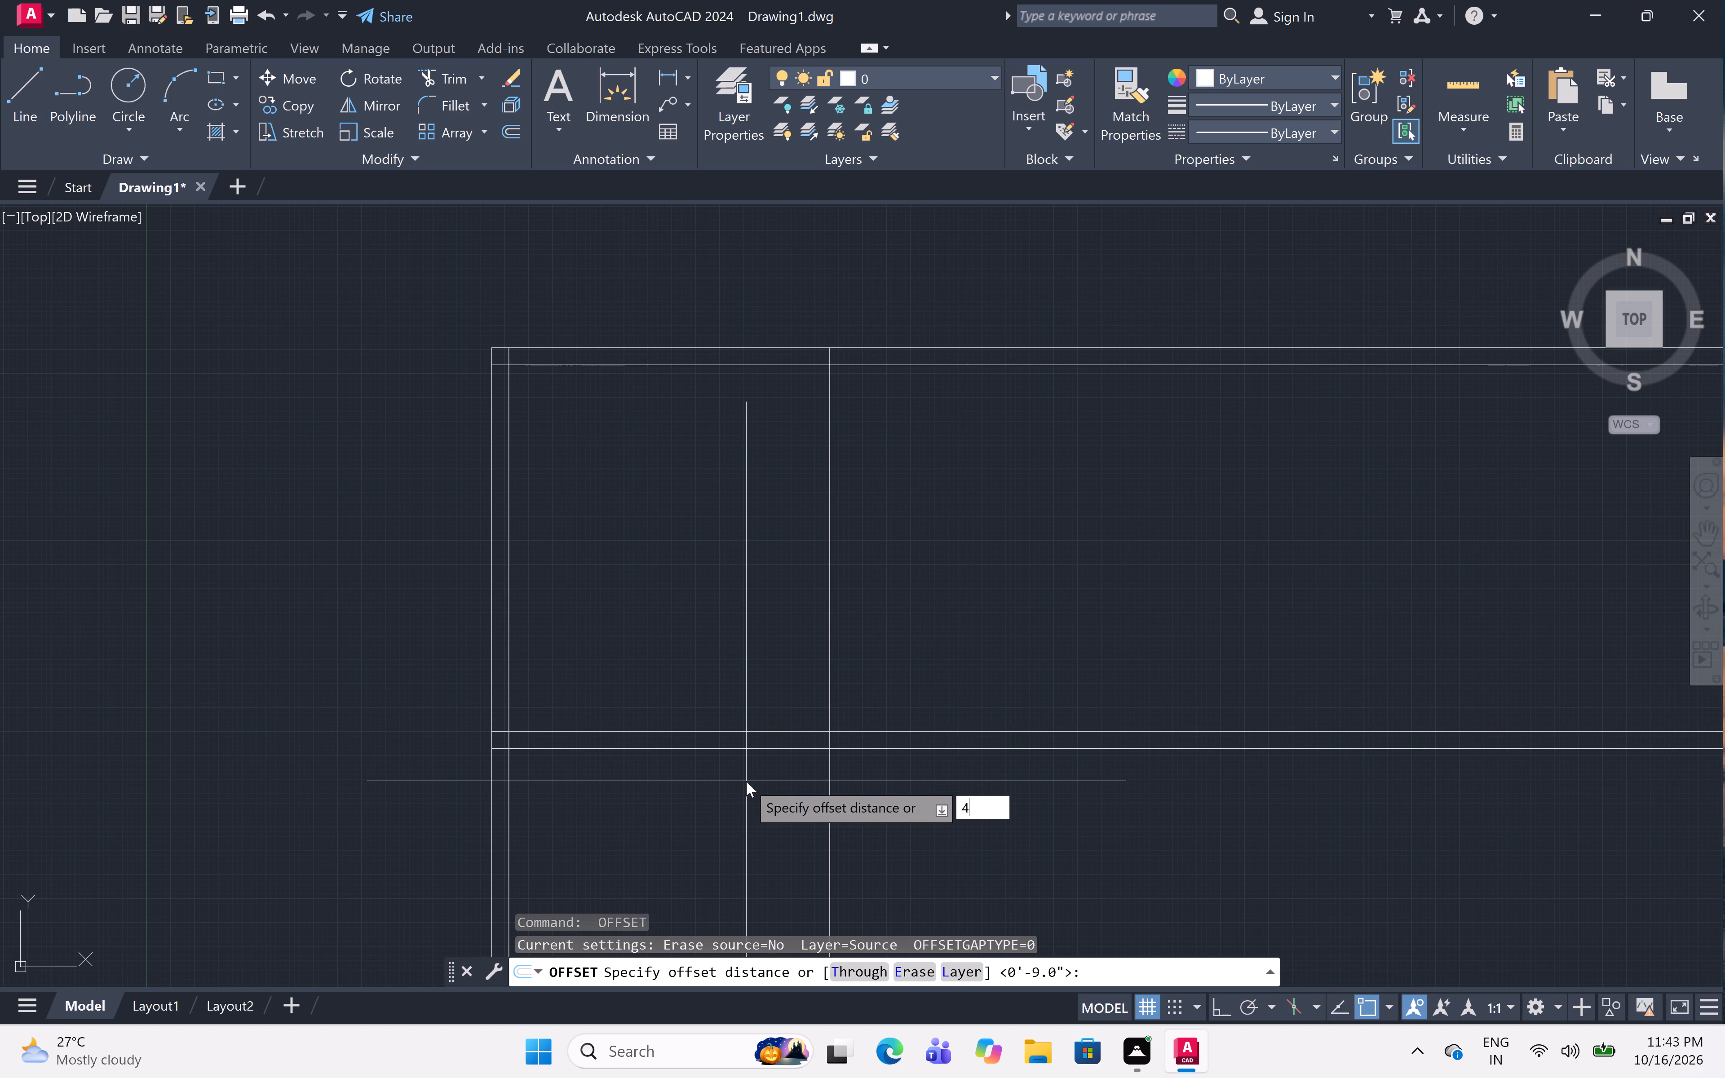
type(".5")
key("shift+quotedbl")
key("space")
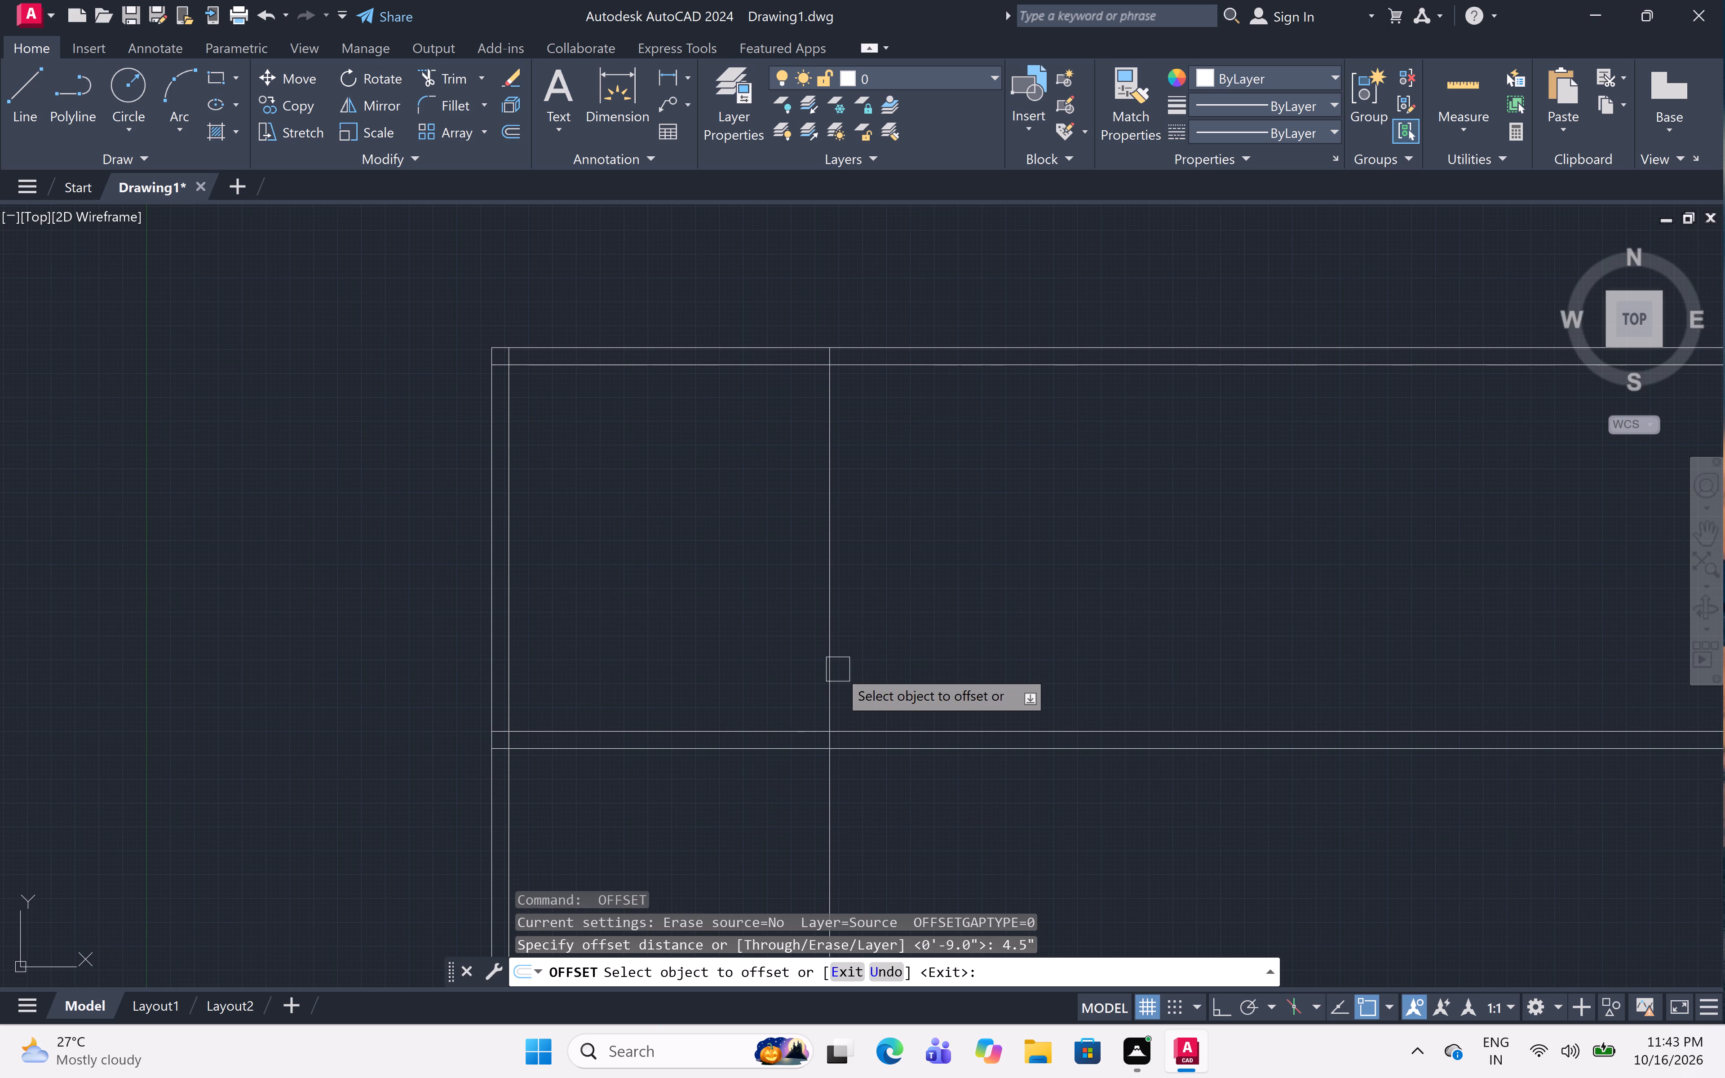
left_click(831, 666)
left_click(879, 659)
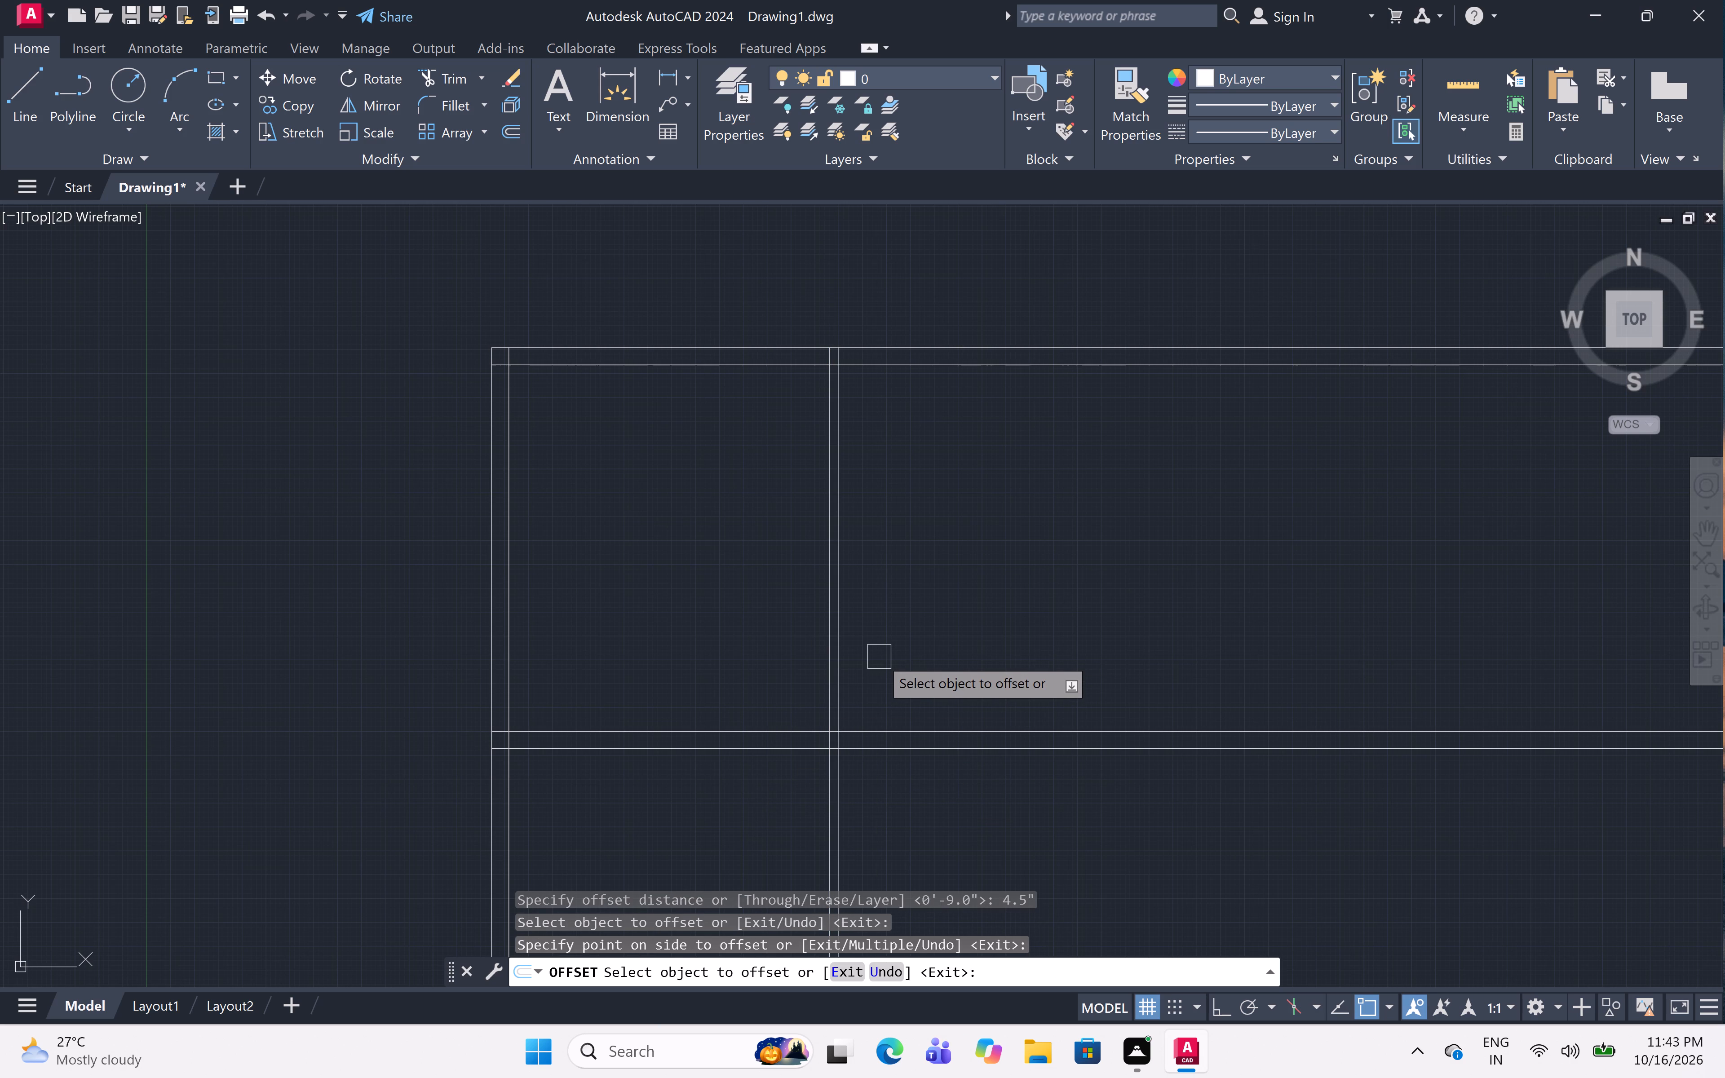
key("space")
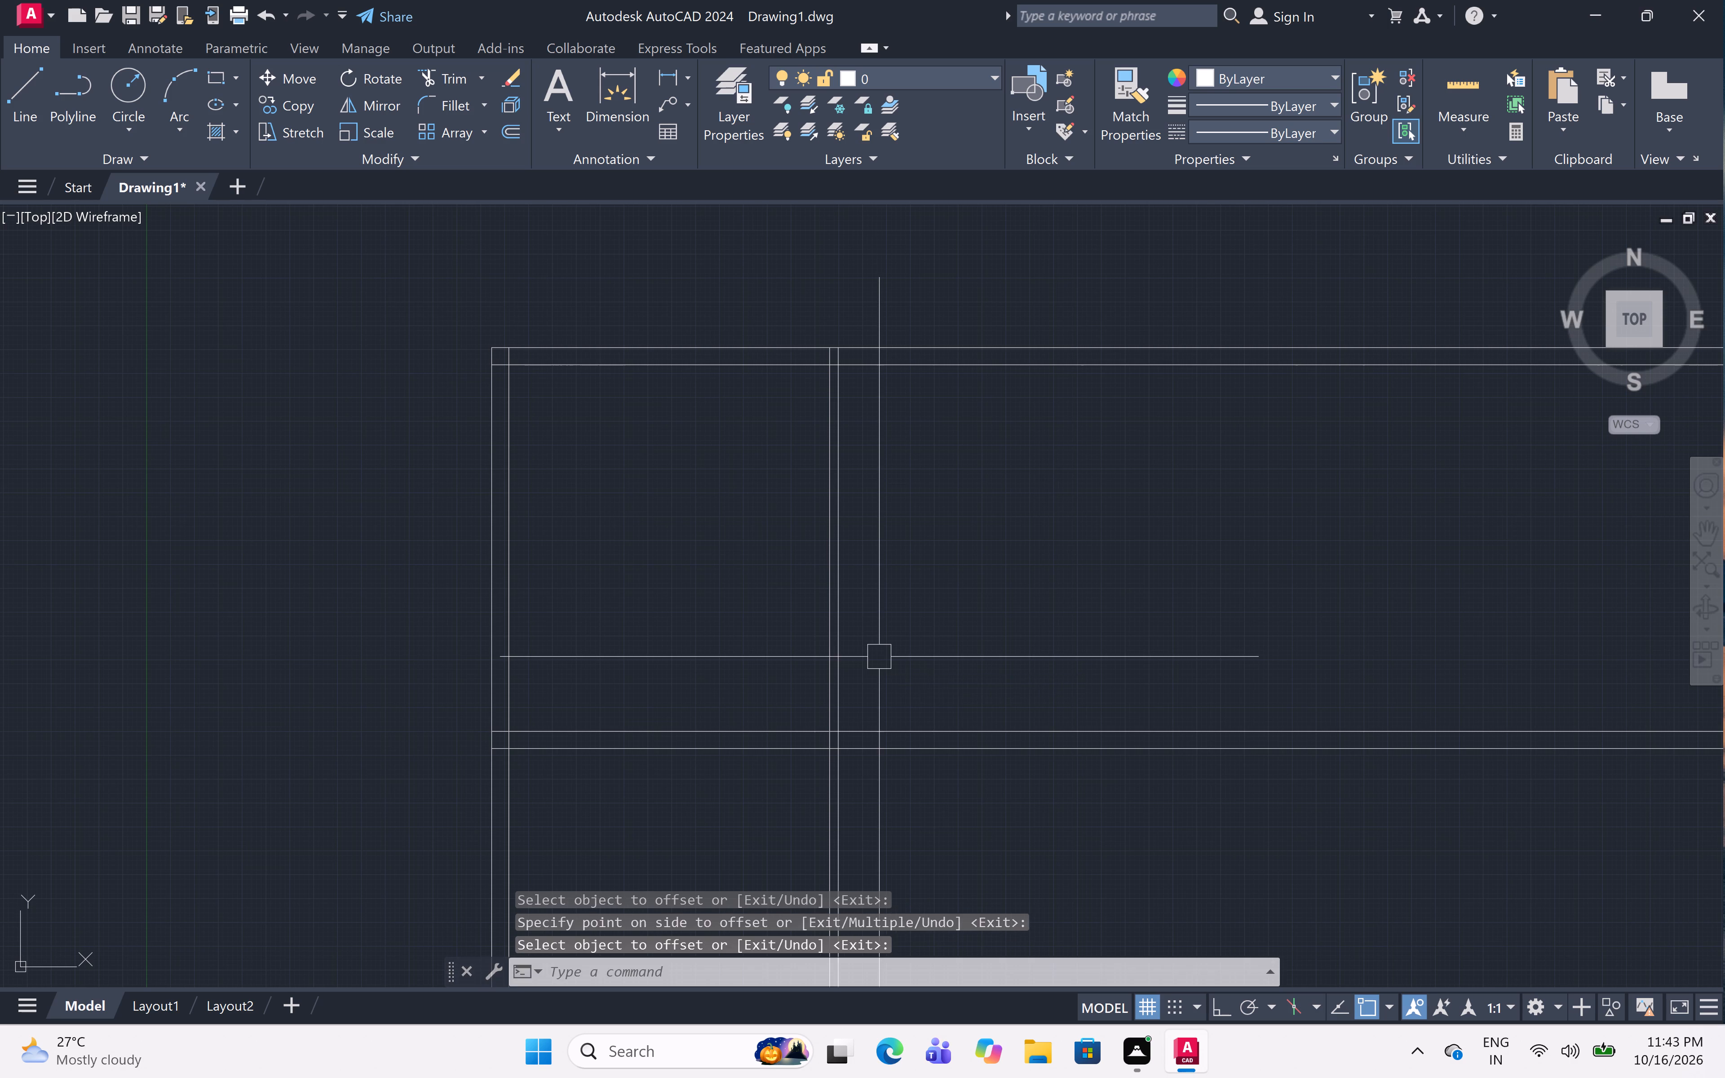
Offset the right face of the 4.5" partition wall 5' to the right to set the next space's width.
key("space")
type("5'")
key("space")
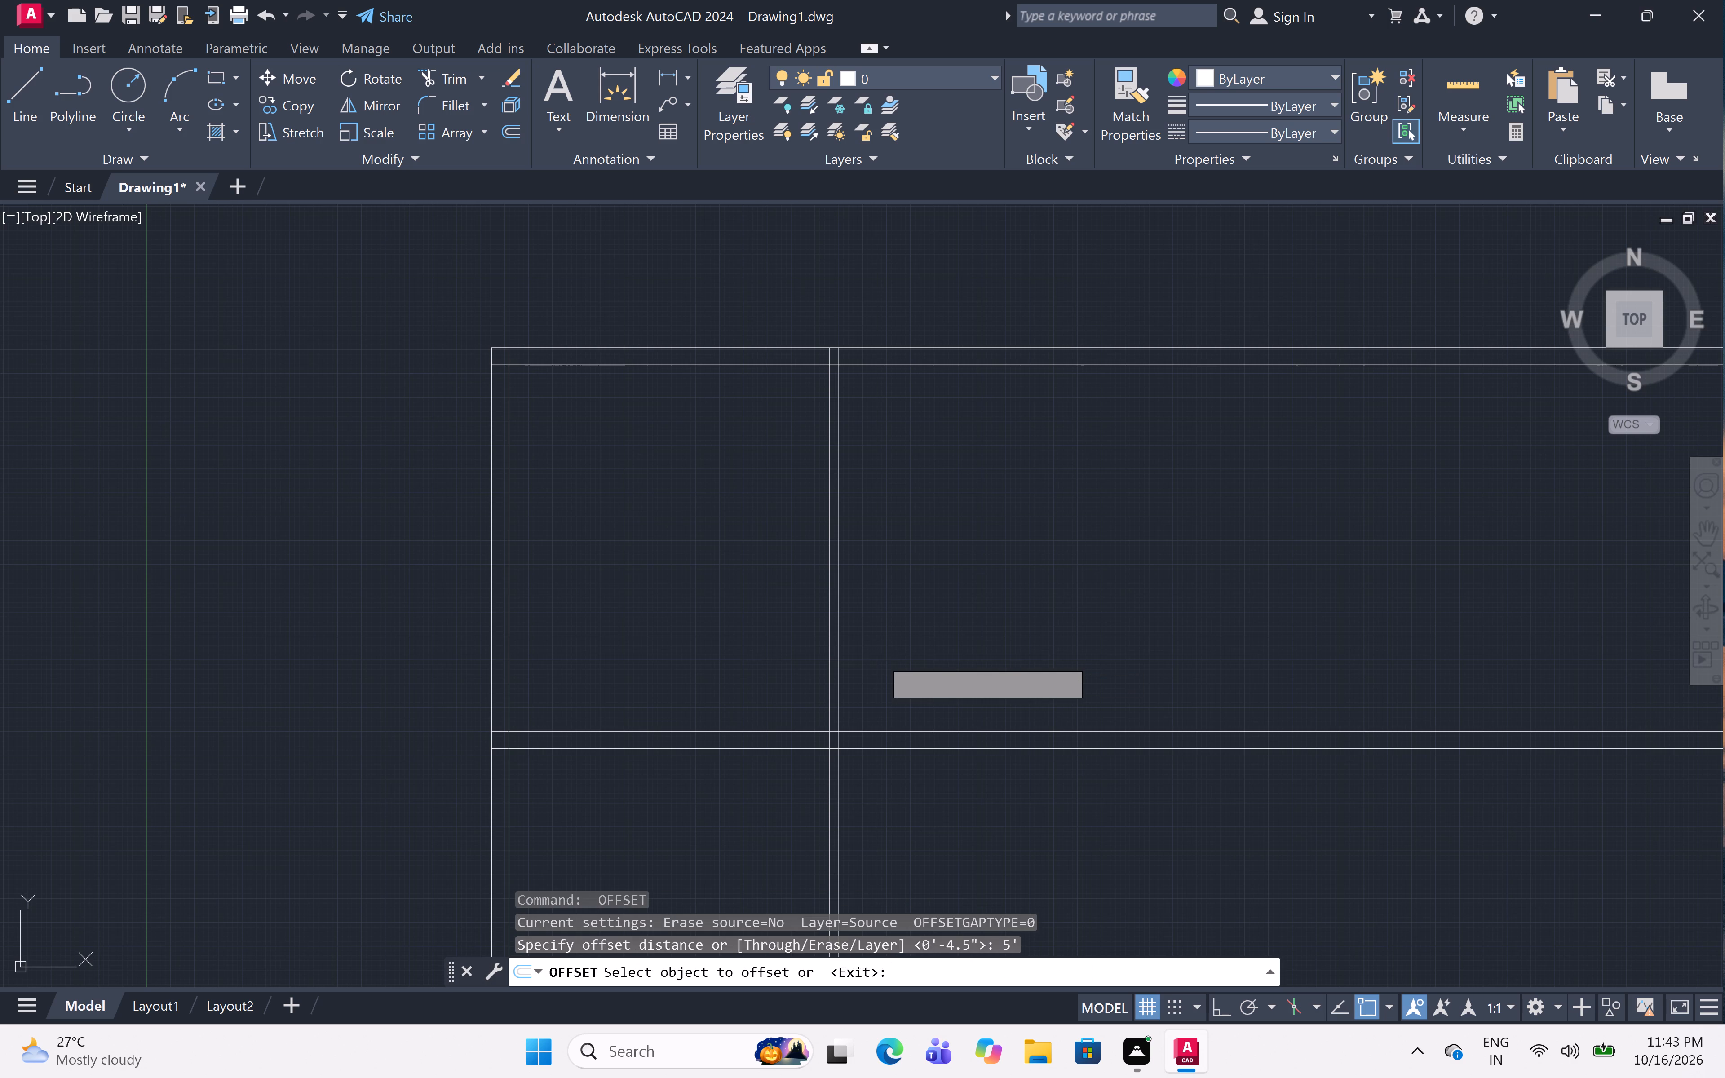
left_click(847, 625)
left_click(1057, 573)
scroll(1022, 525, "down", 2)
middle_click_drag(1072, 536, 1049, 523)
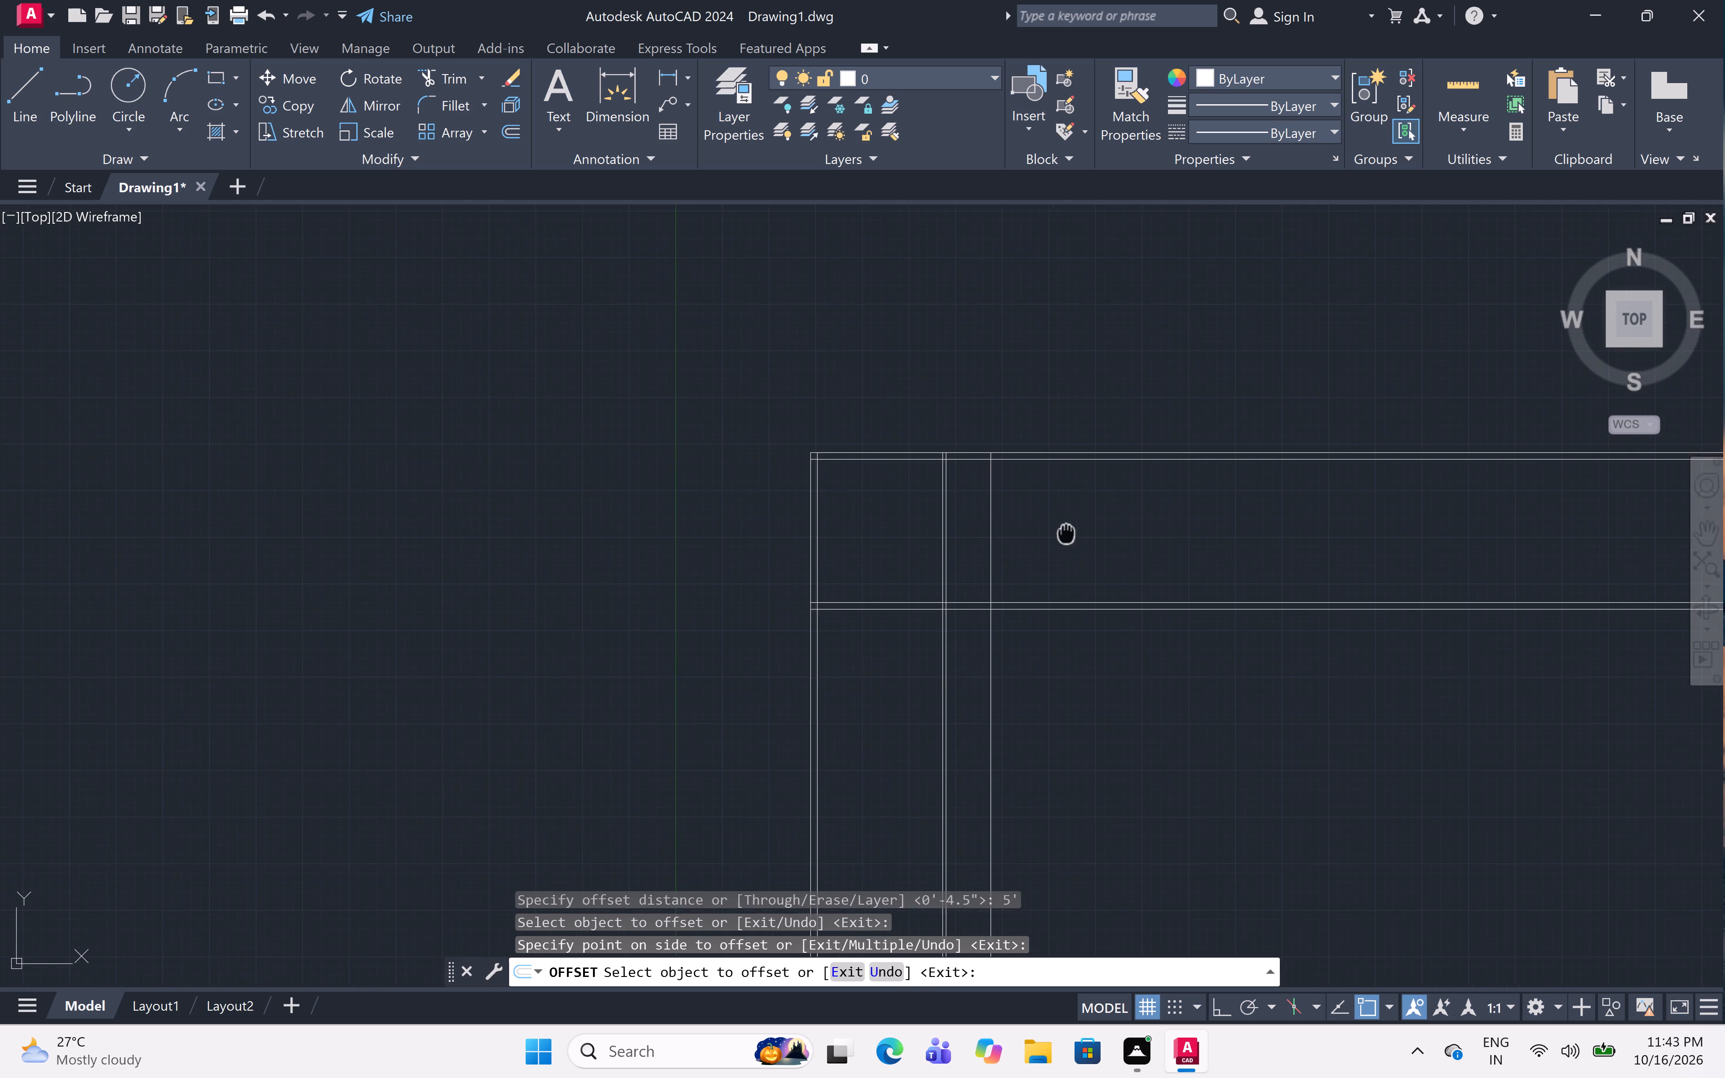
middle_click_drag(1049, 523, 1007, 505)
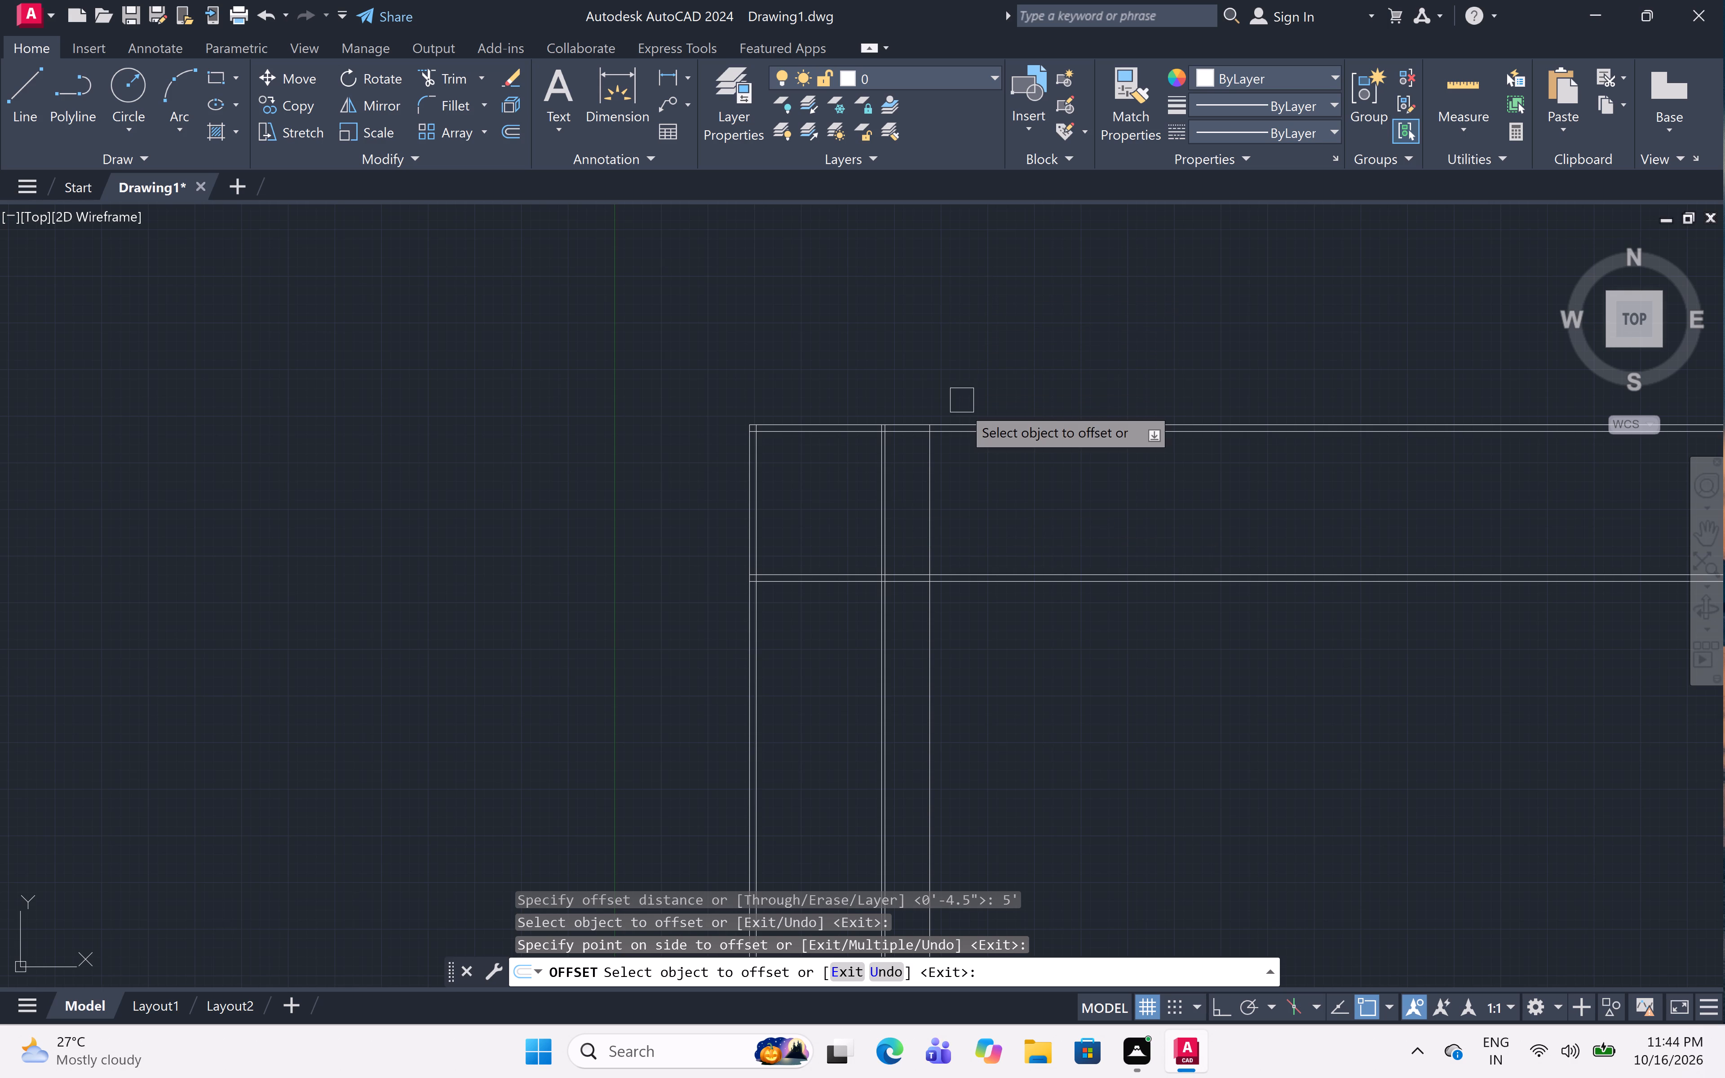
scroll(947, 497, "up", 1)
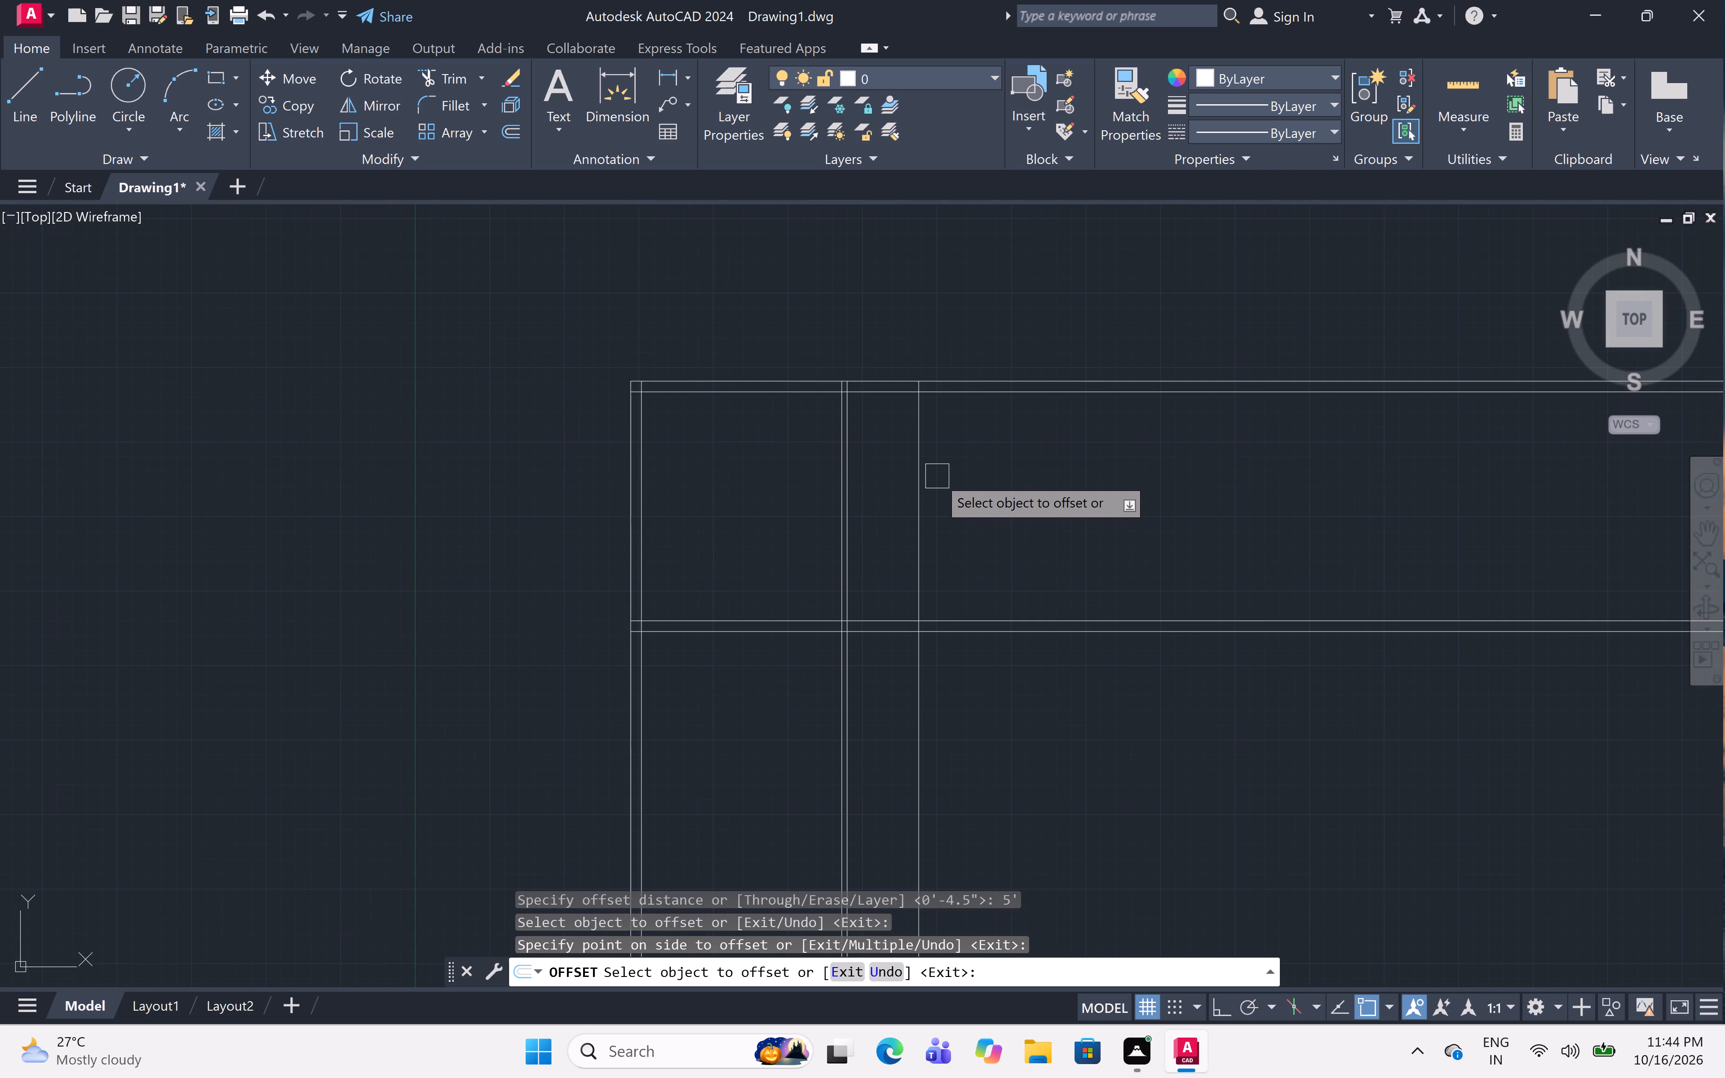
key("space")
Offset the vertical line right of the 5' space 9" to the right to form a wall.
key("space")
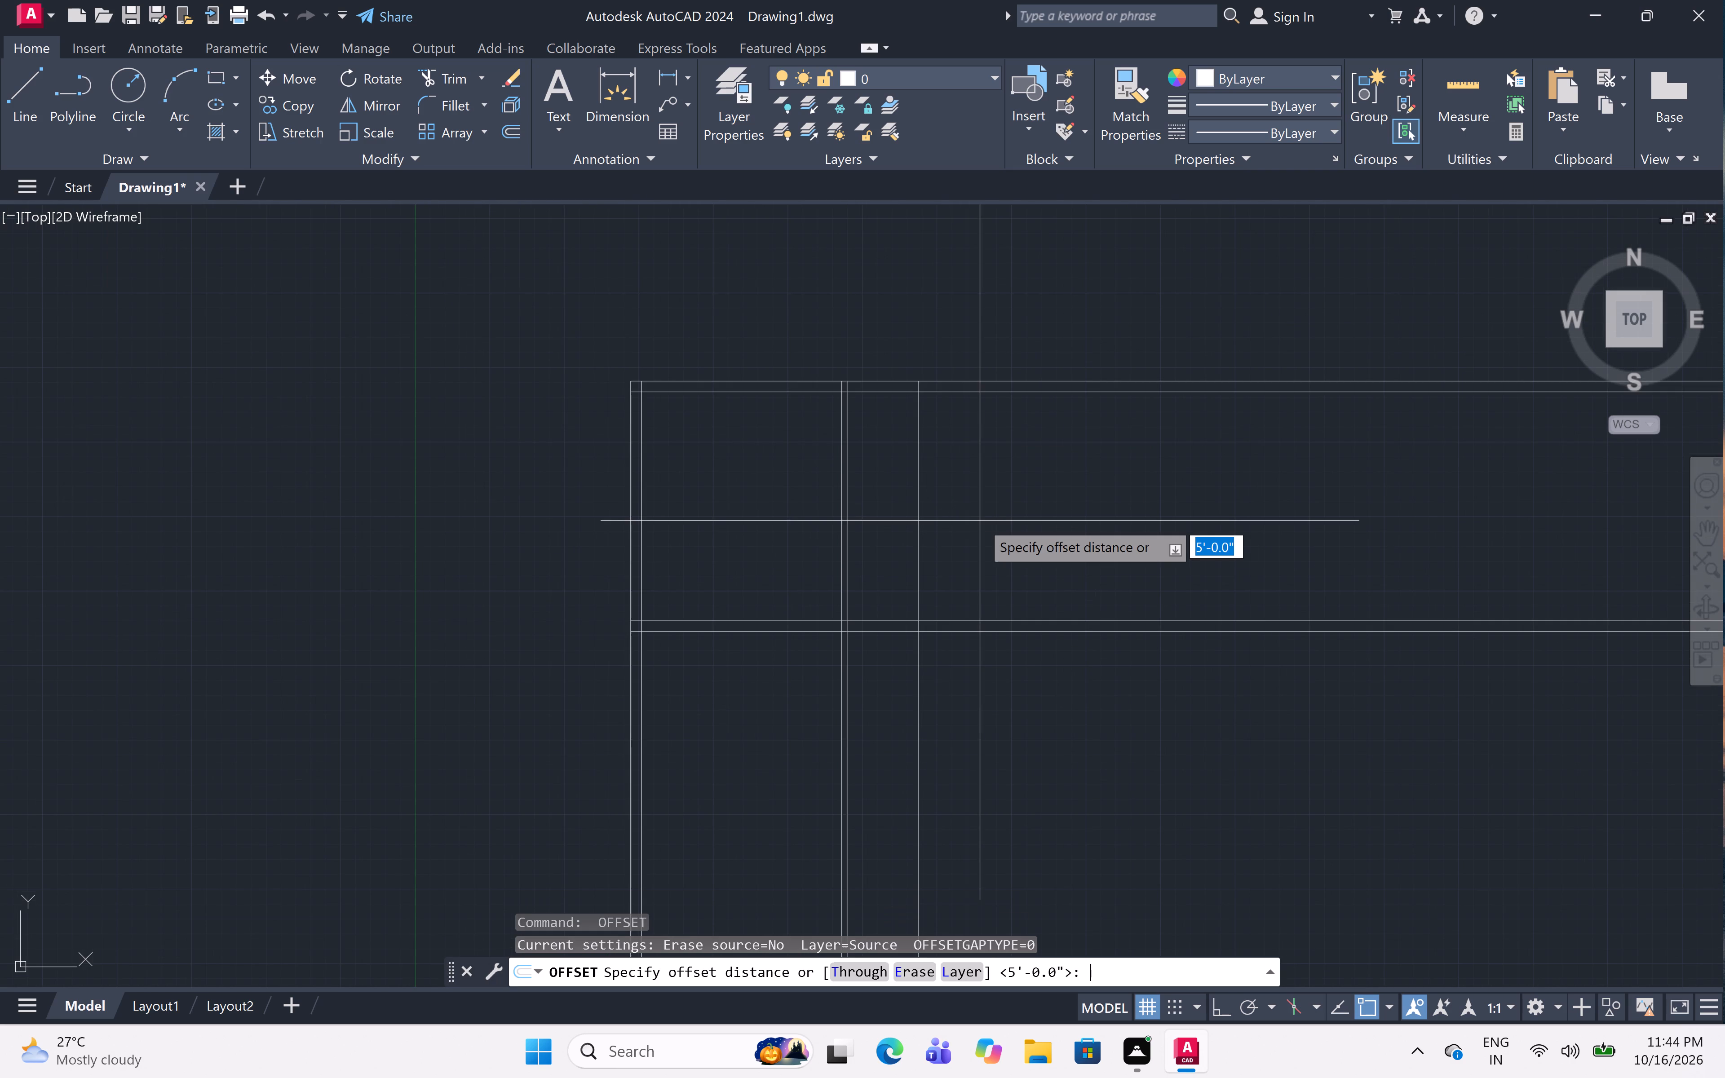
key("9")
key("shift+quotedbl")
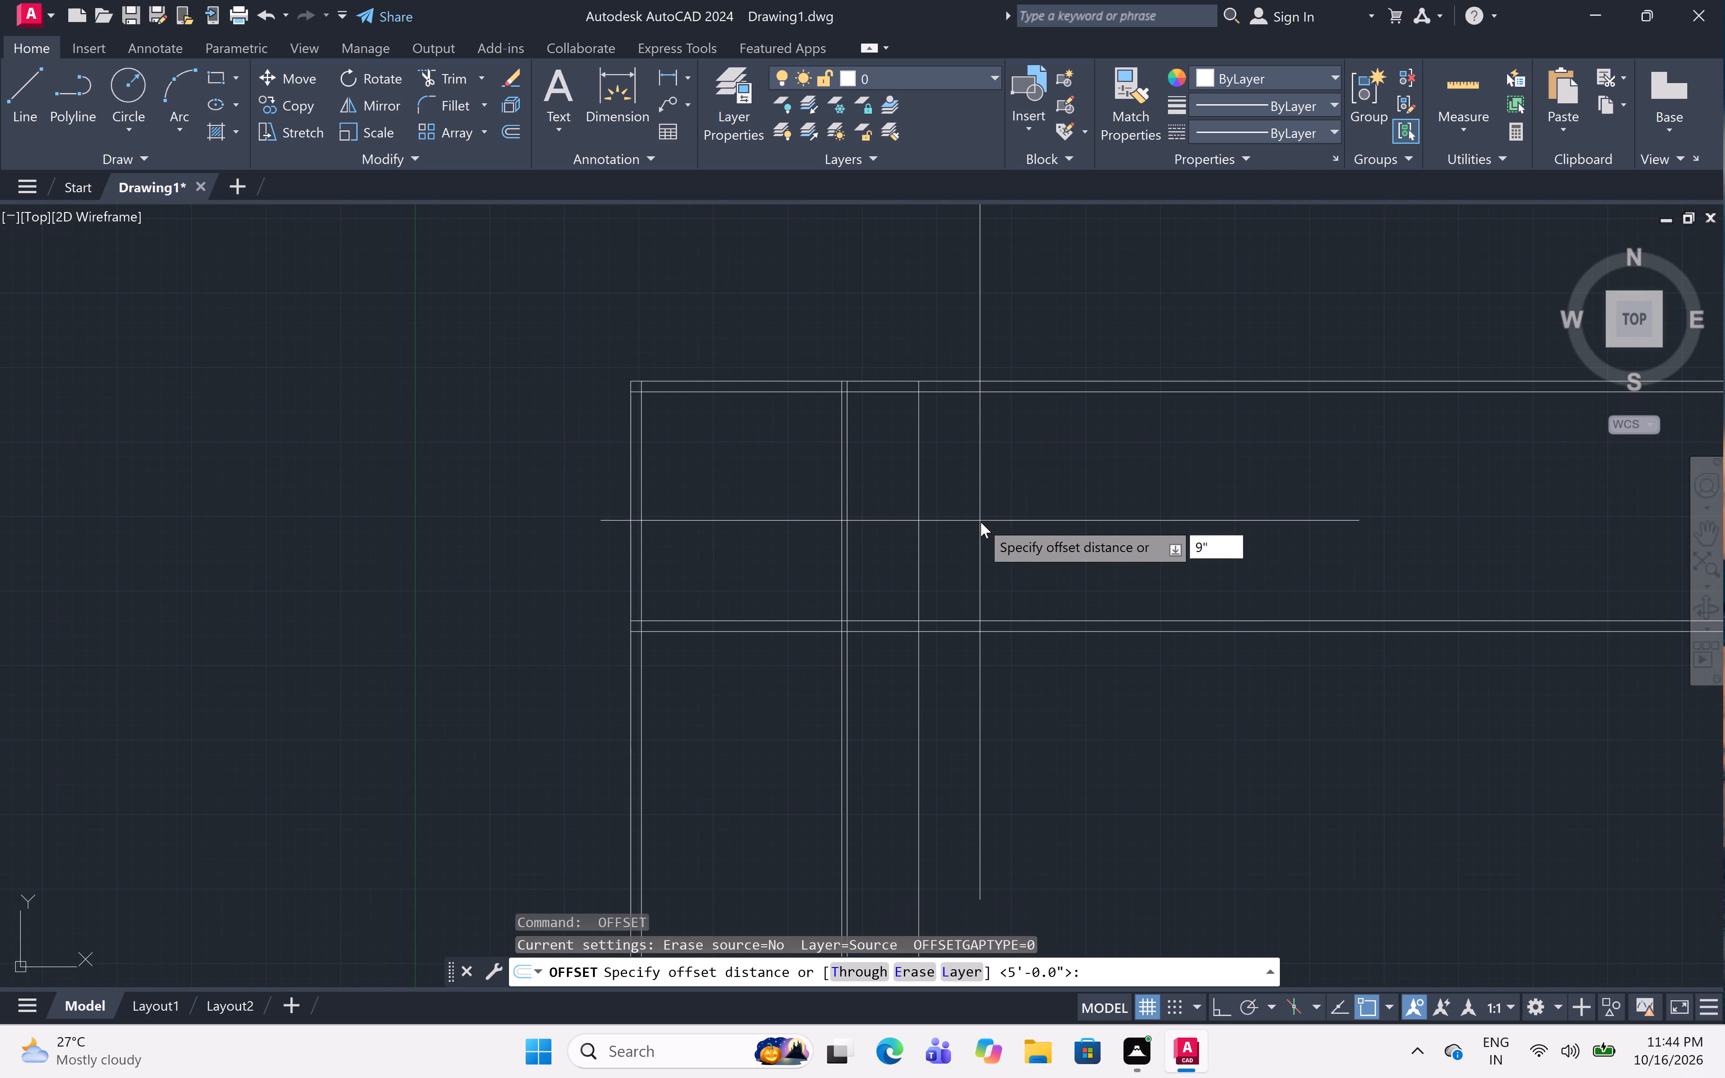
key("space")
left_click(925, 483)
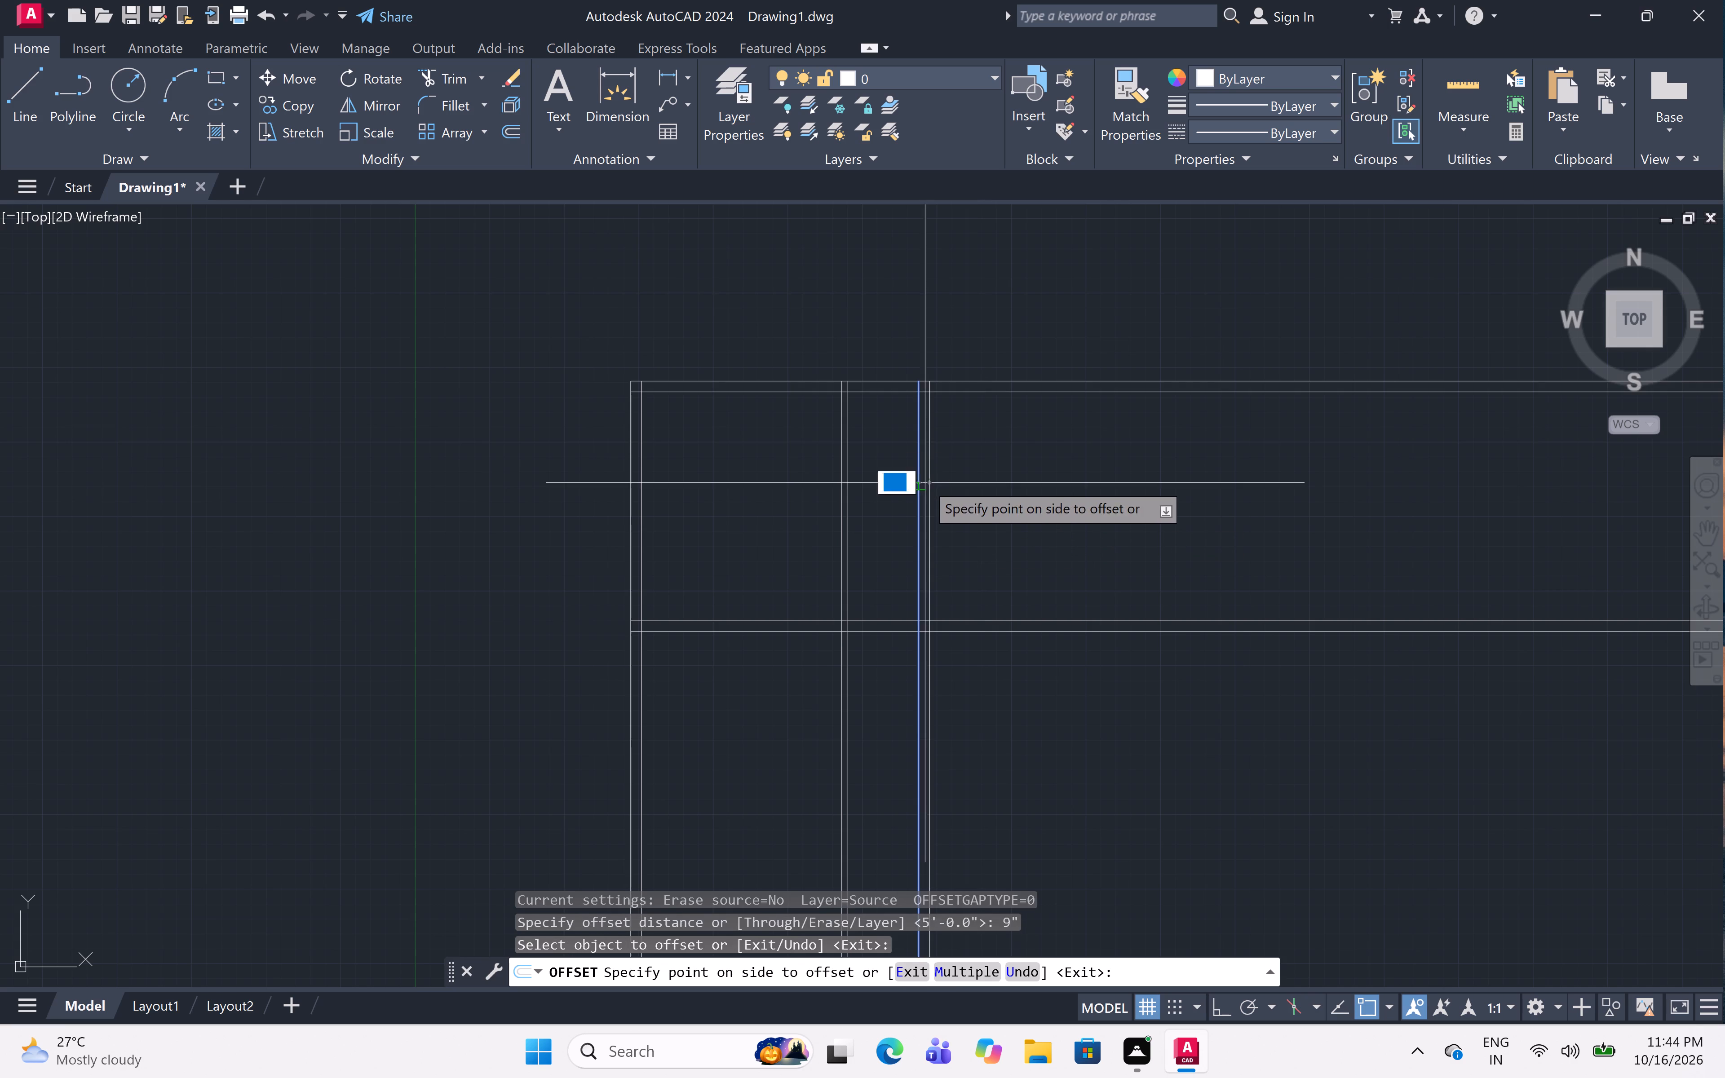
left_click(981, 486)
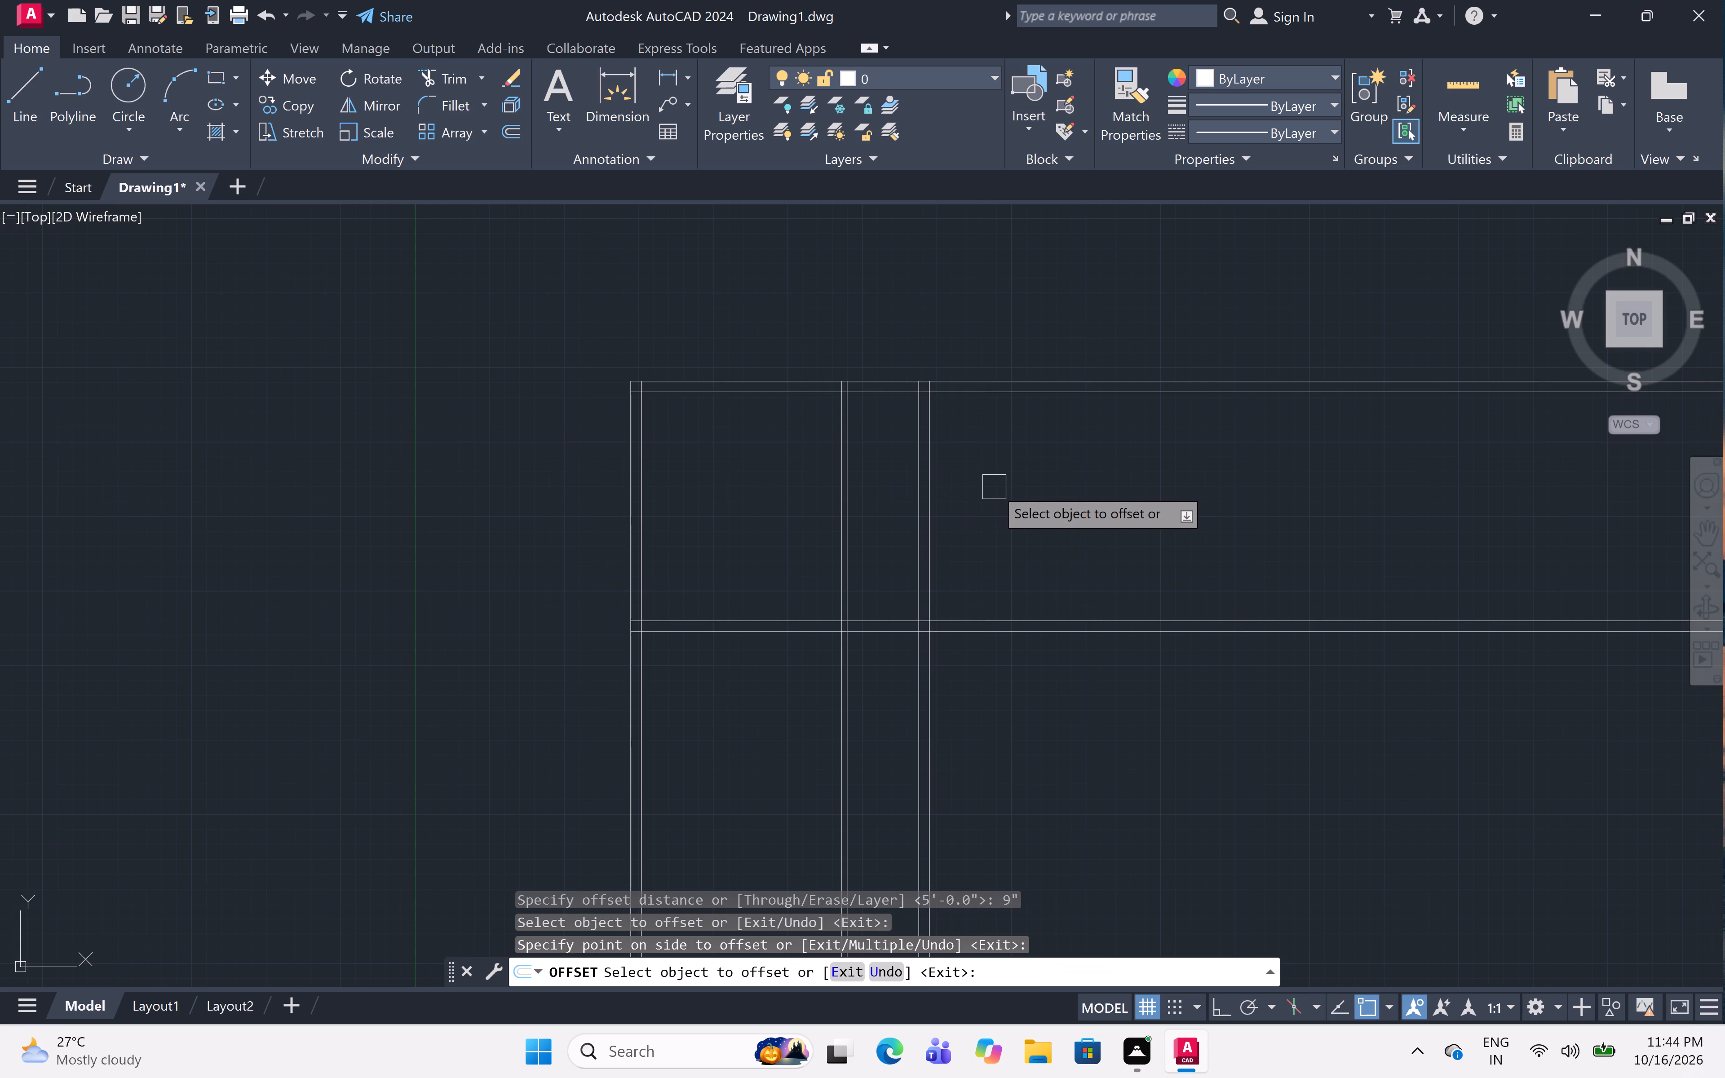
key("space")
Offset the right face of the new 9" vertical wall 10' to the right to set the next room's width.
key("space")
type("19'")
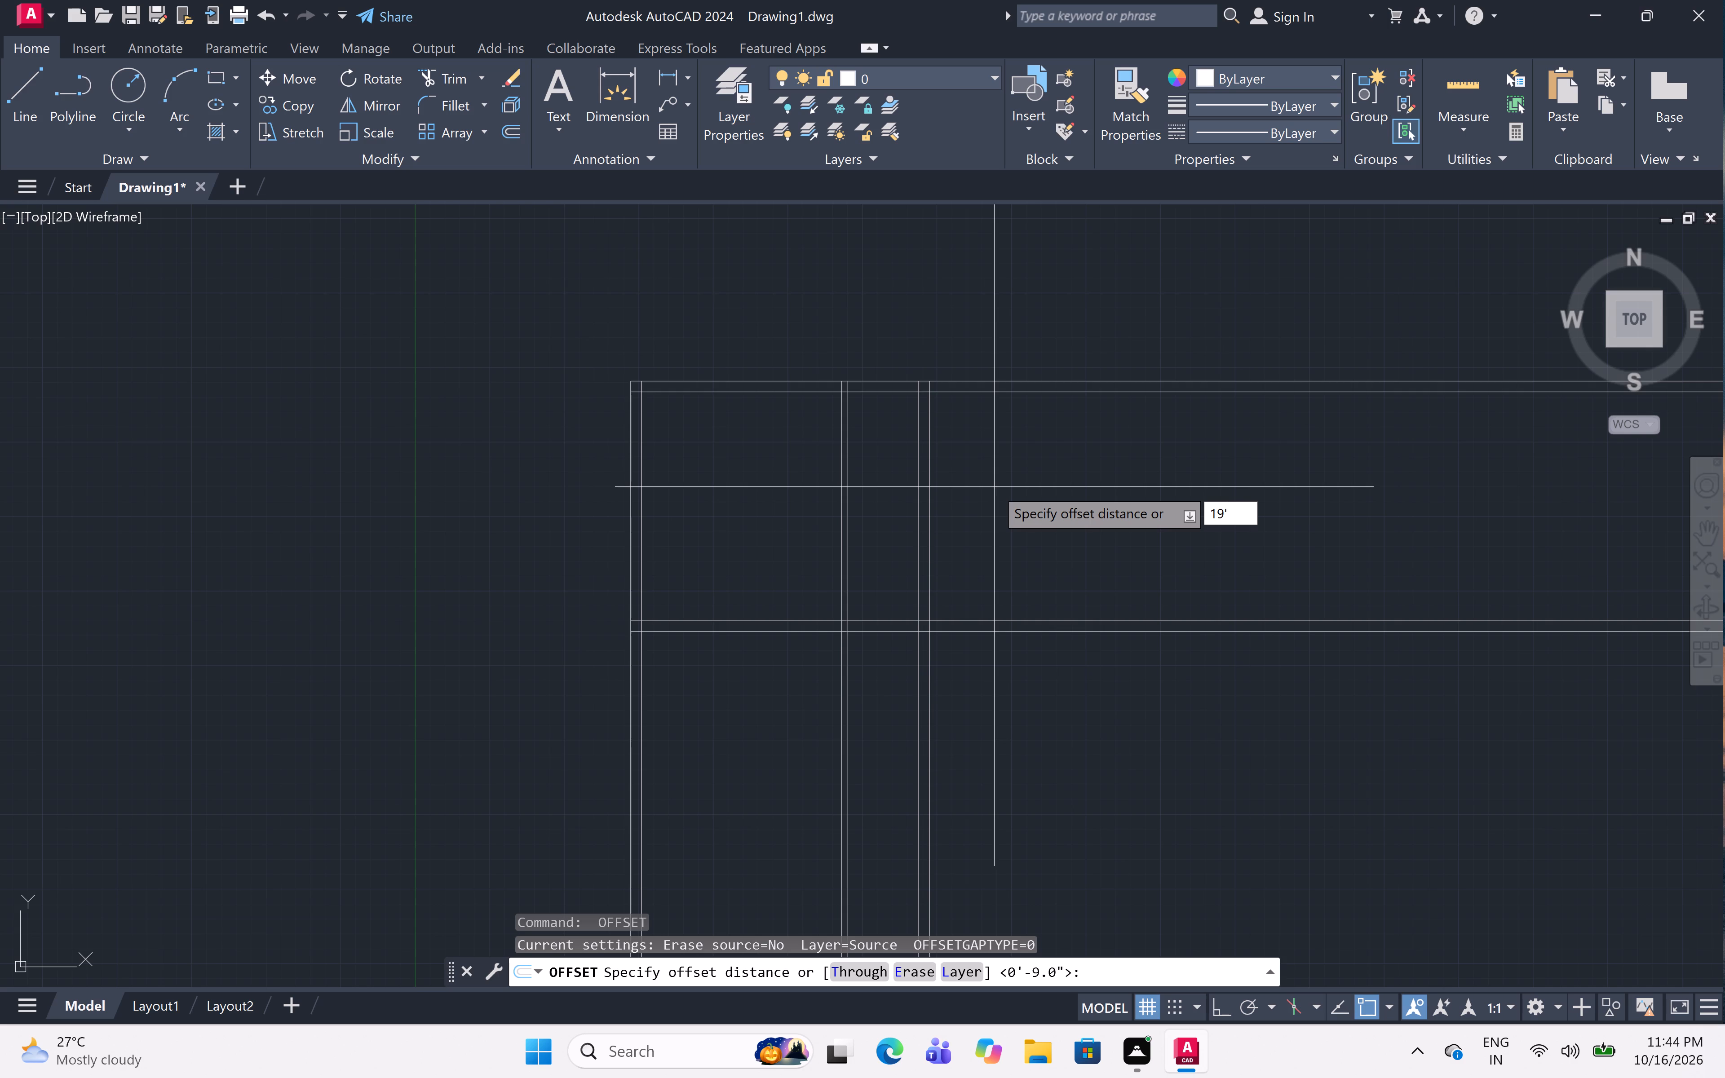
key("BackSpace")
key("BackSpace")
type("0'")
key("space")
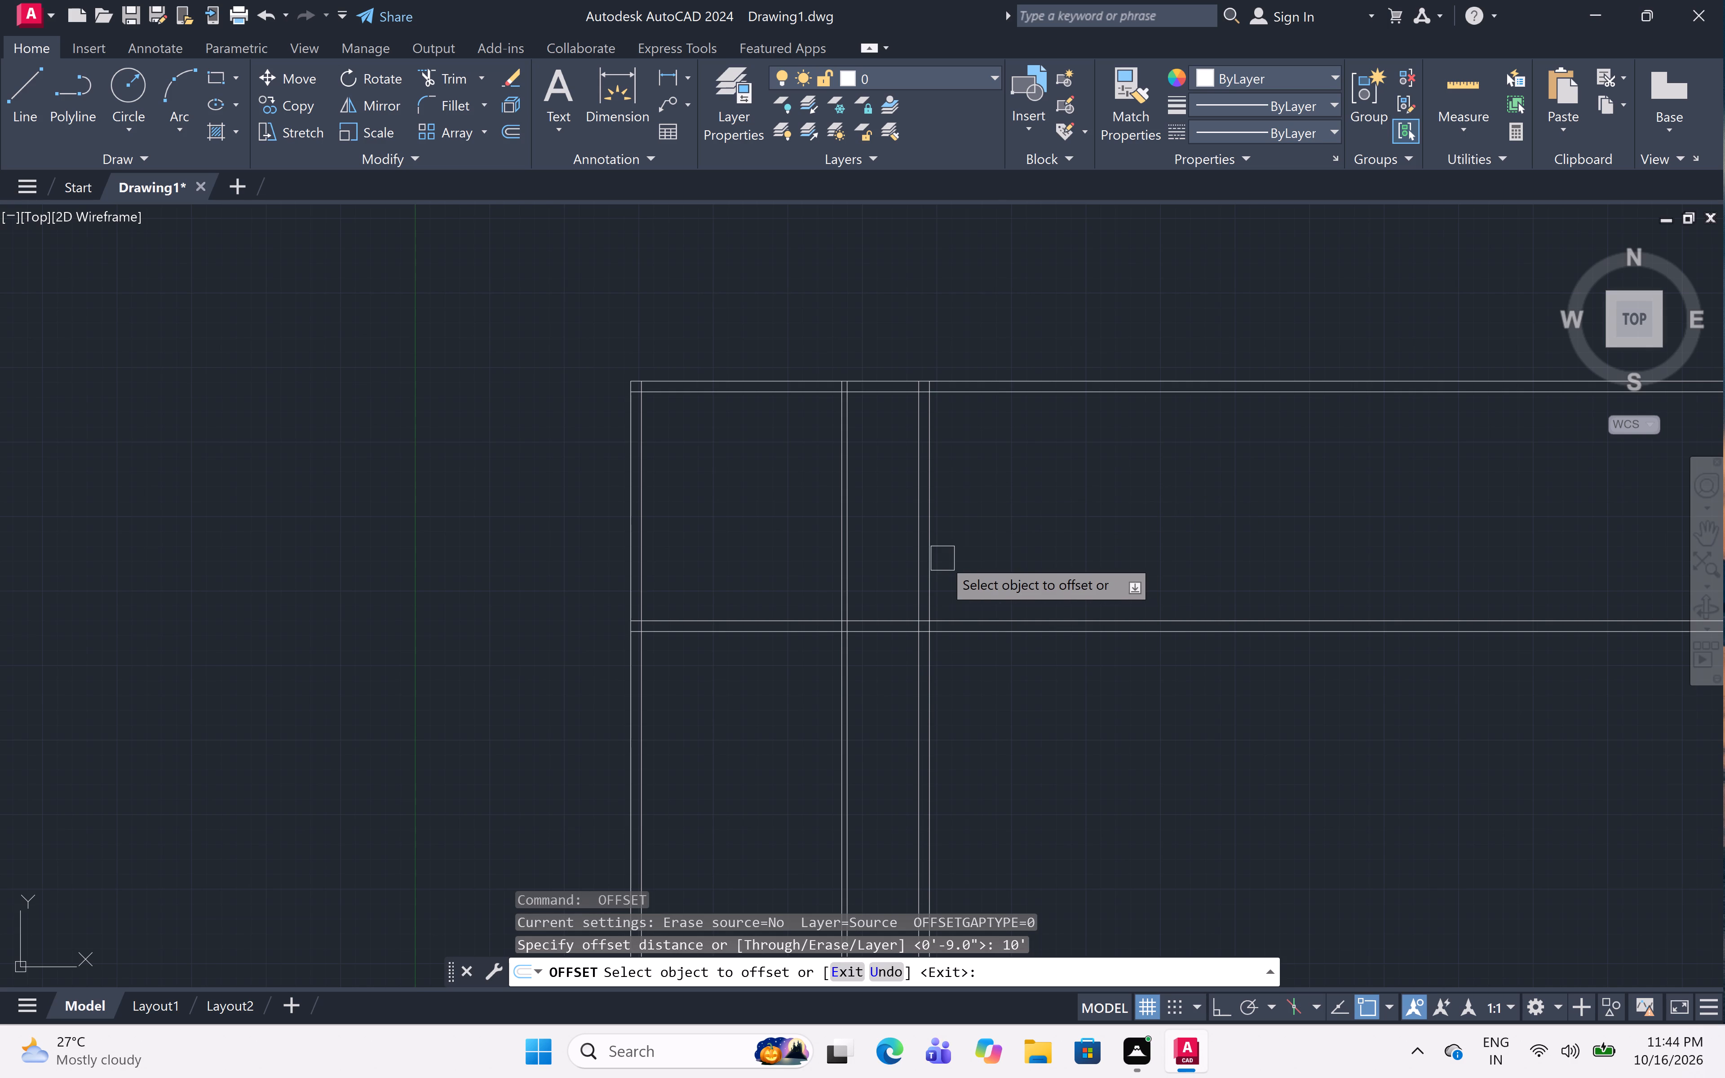
left_click(938, 553)
left_click(1136, 537)
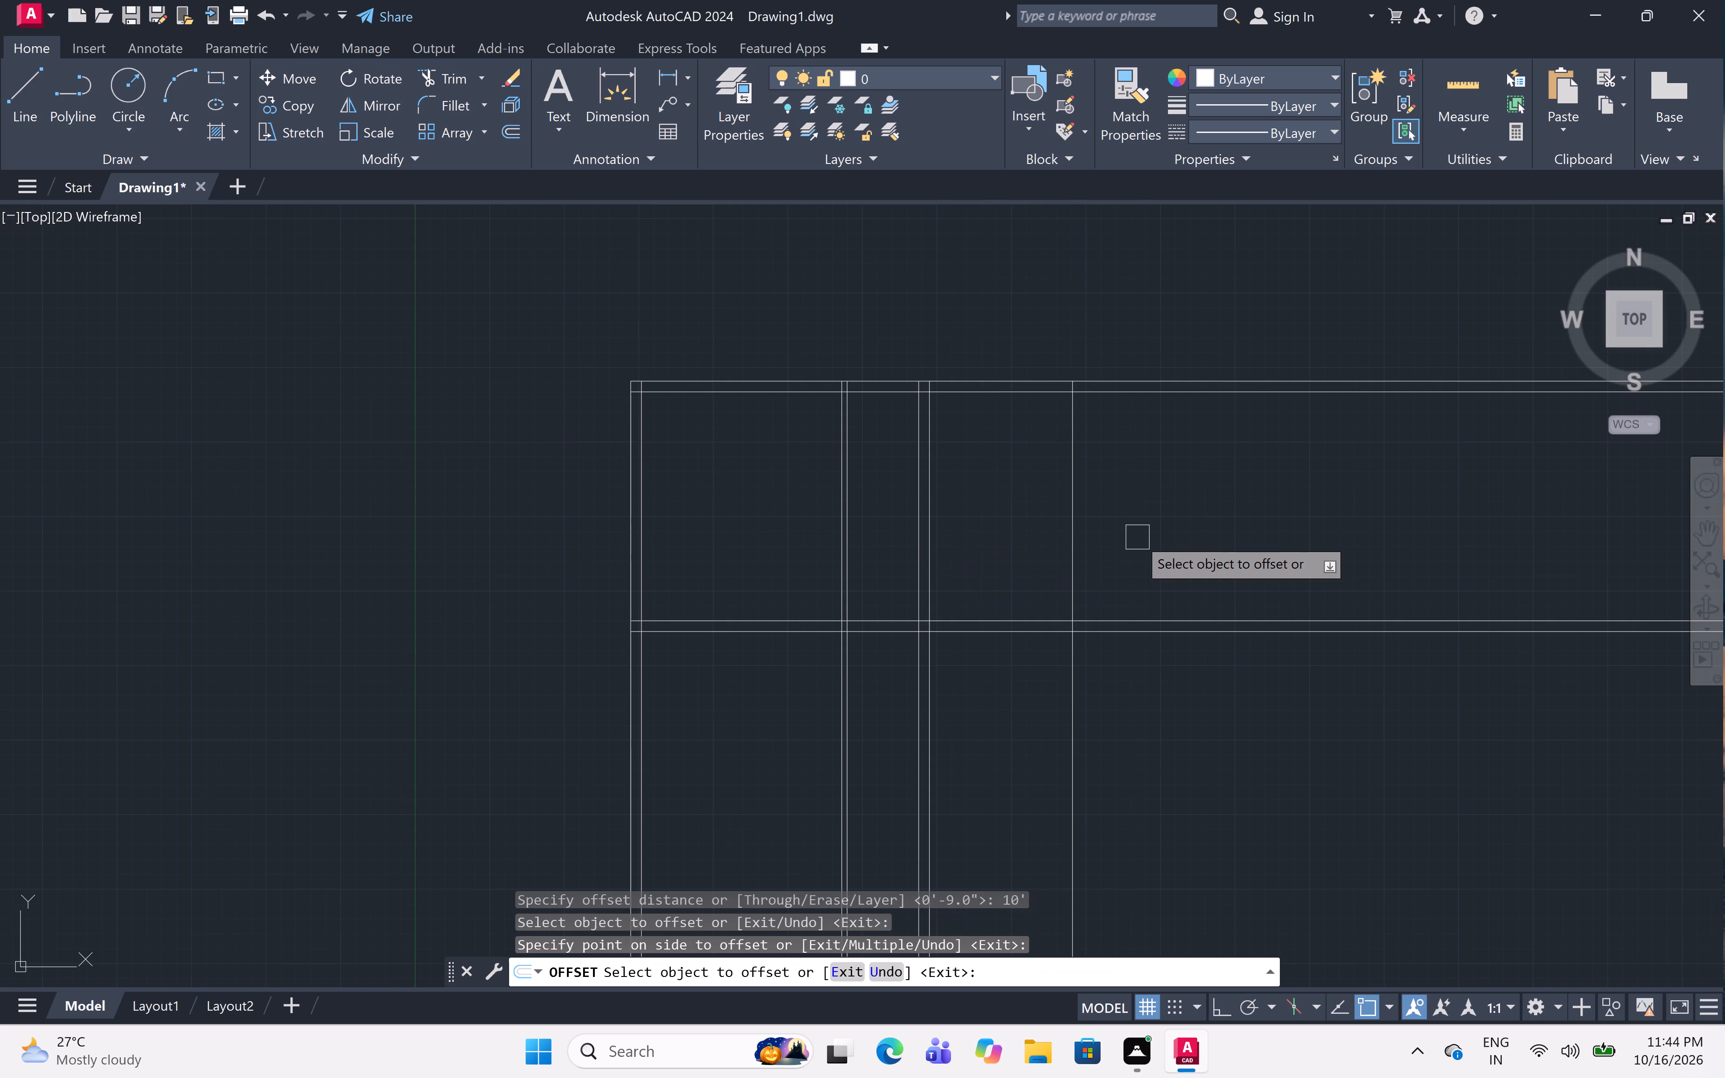
key("space")
Offset the rightmost vertical line 9" to the right to form the outer wall thickness.
key("space")
type("9\"")
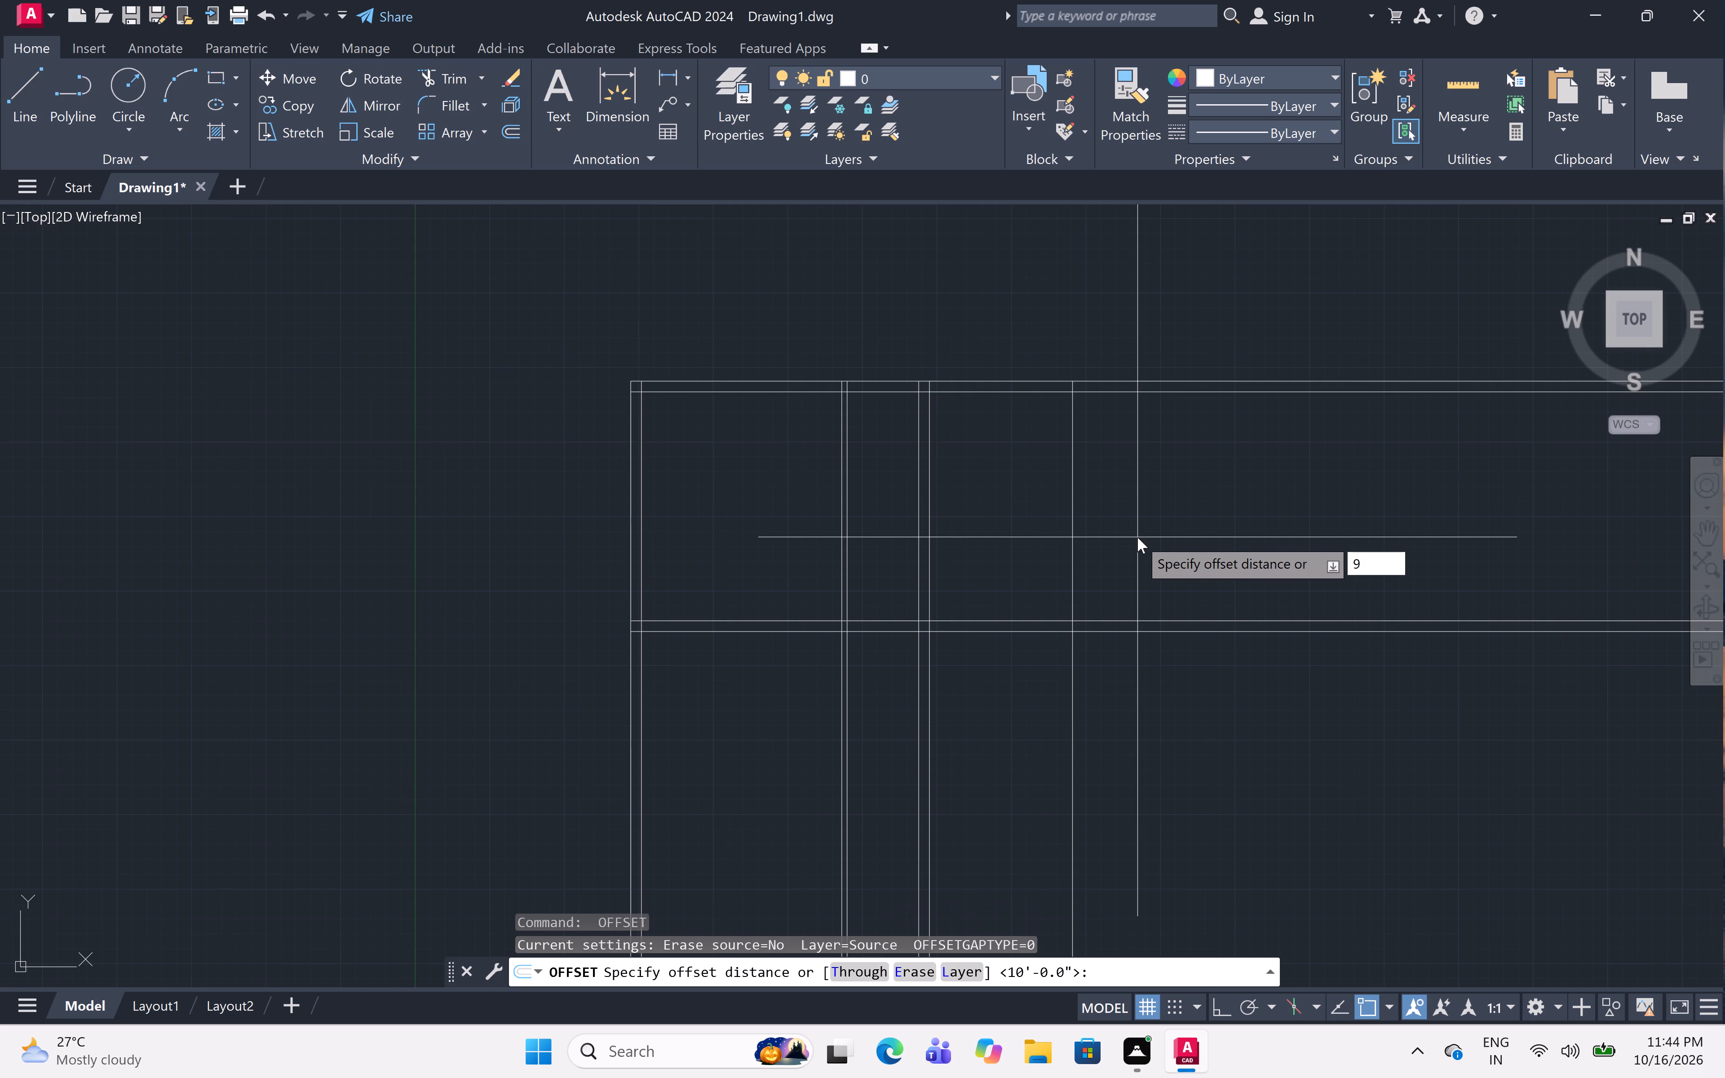
key("space")
left_click(1070, 567)
left_click(1128, 556)
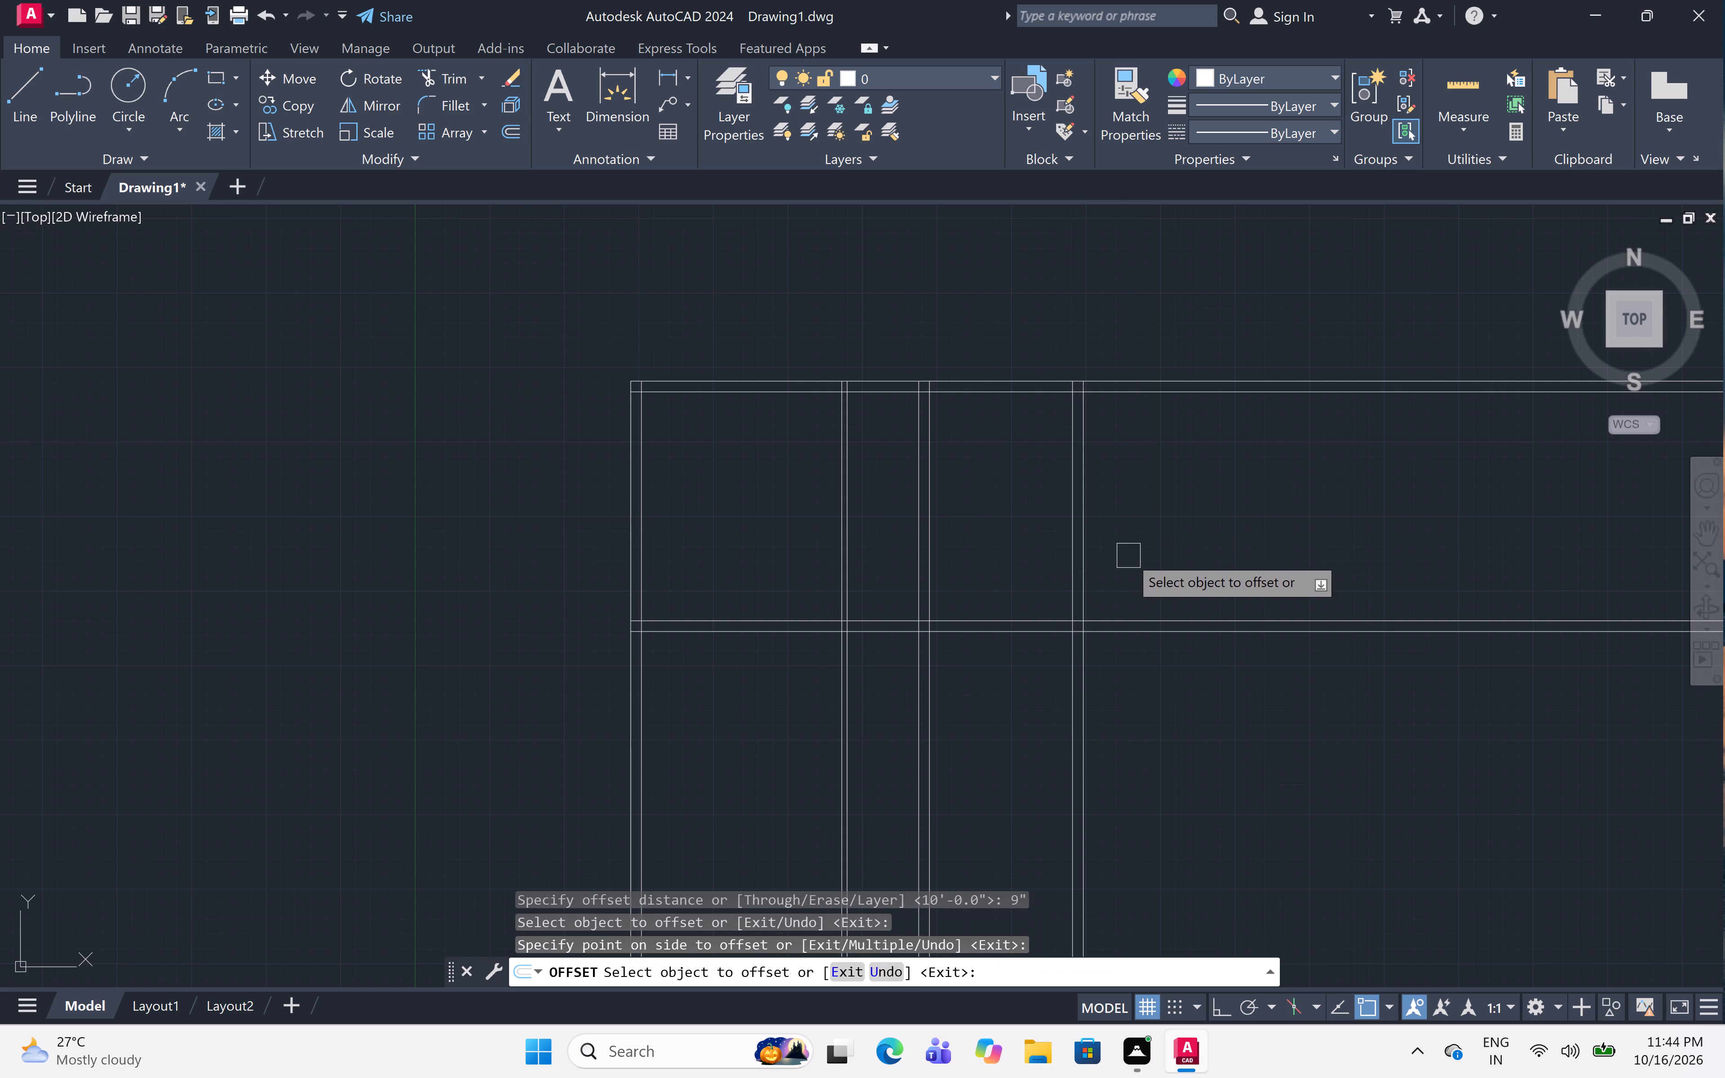
key("Escape")
Trim the four horizontal wall lines that extend beyond the rightmost outer wall.
type("tr")
key("space")
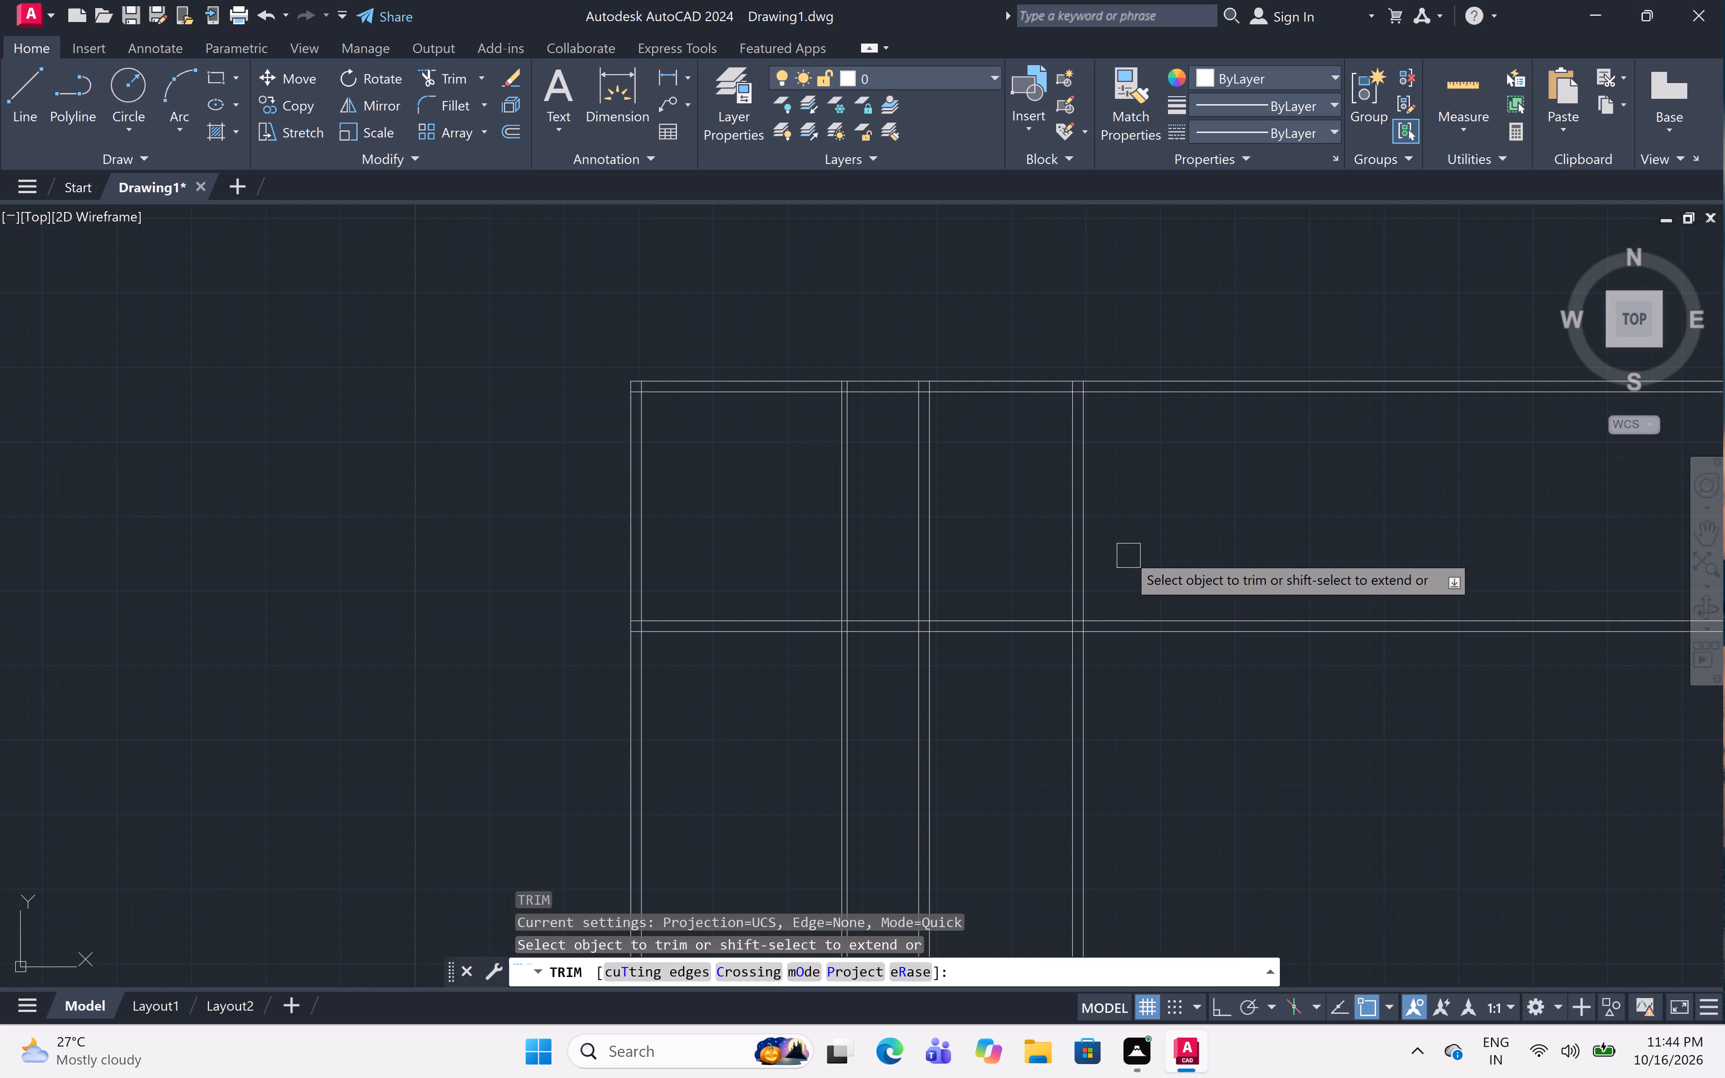
left_click(1124, 345)
left_click(1162, 651)
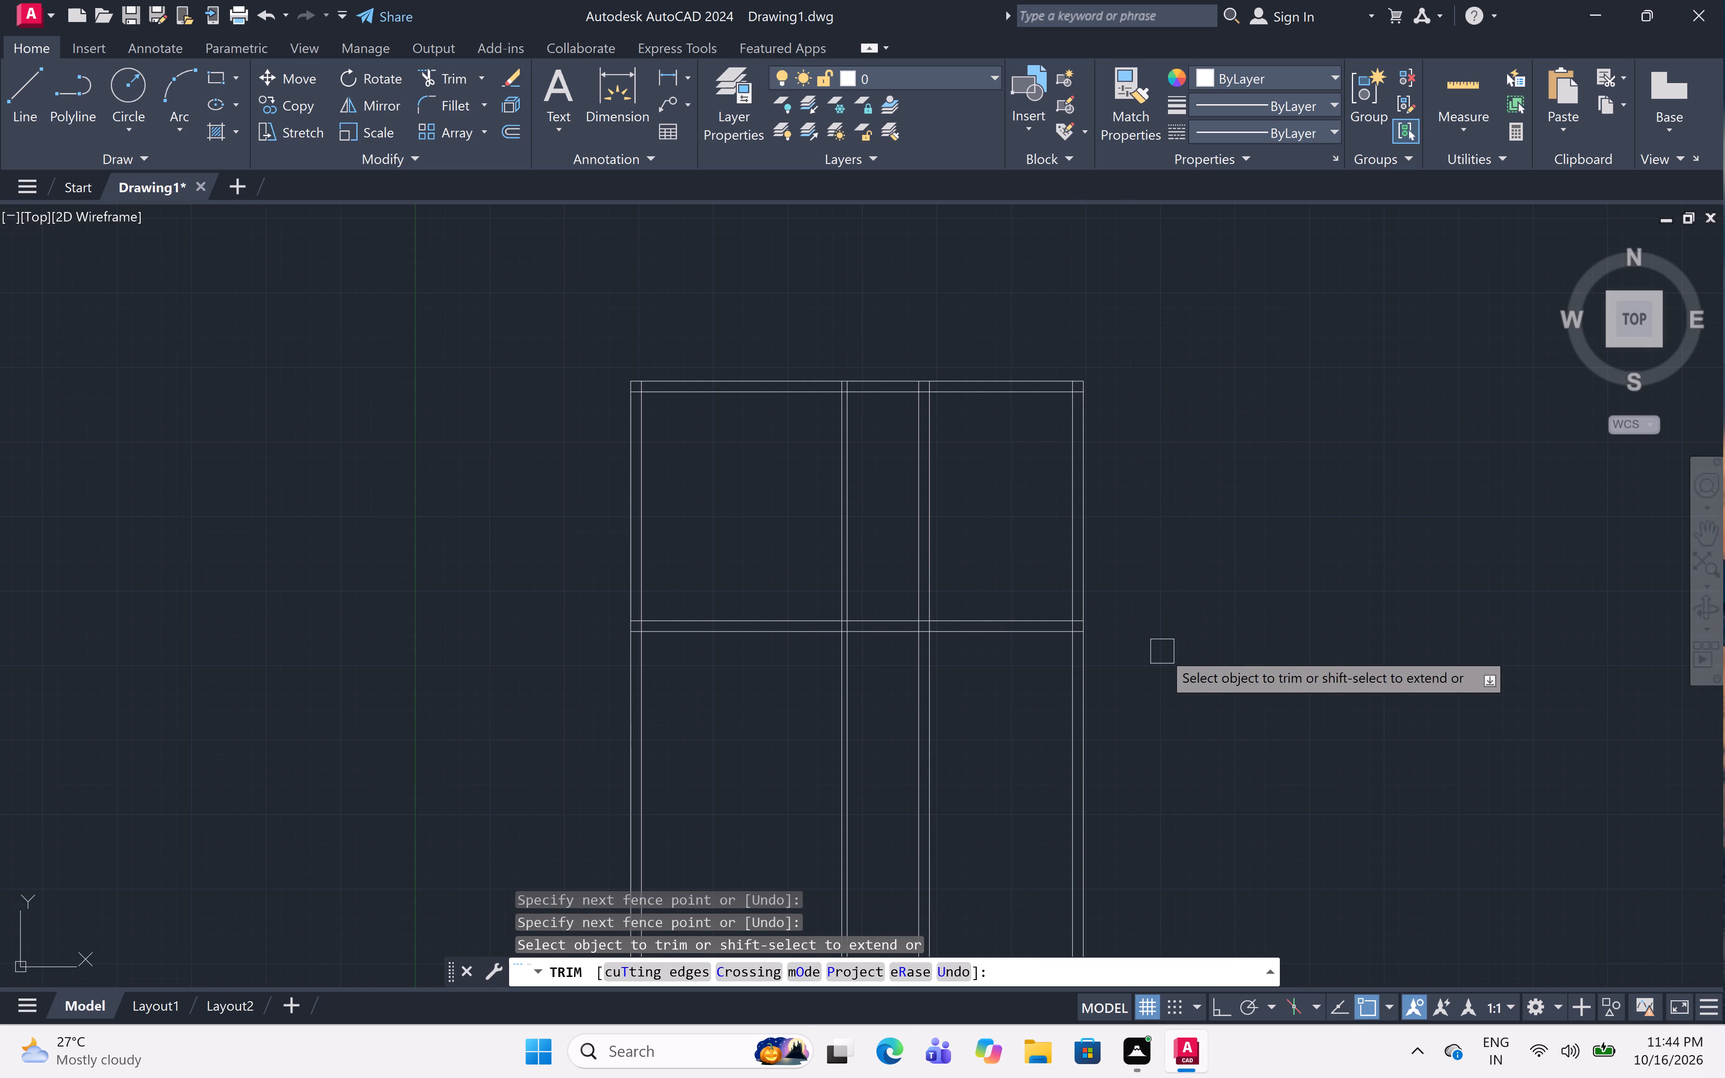
scroll(1141, 516, "down", 2)
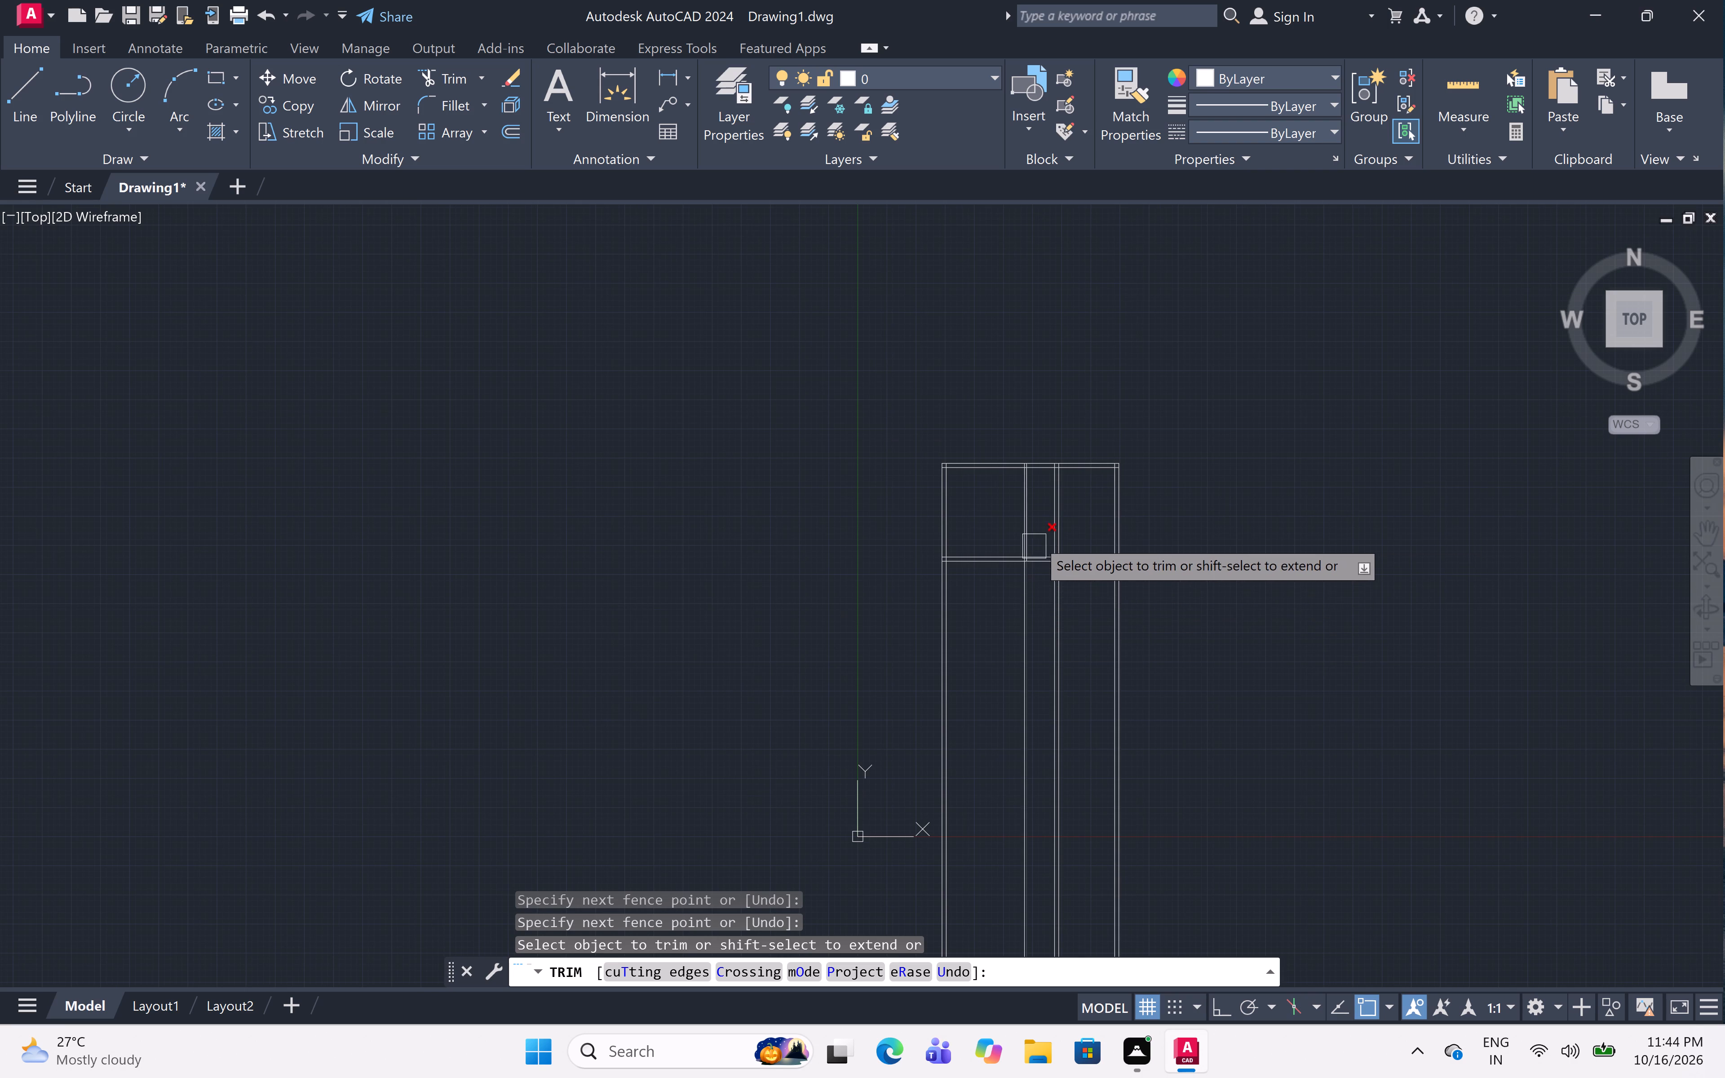
scroll(1048, 505, "up", 4)
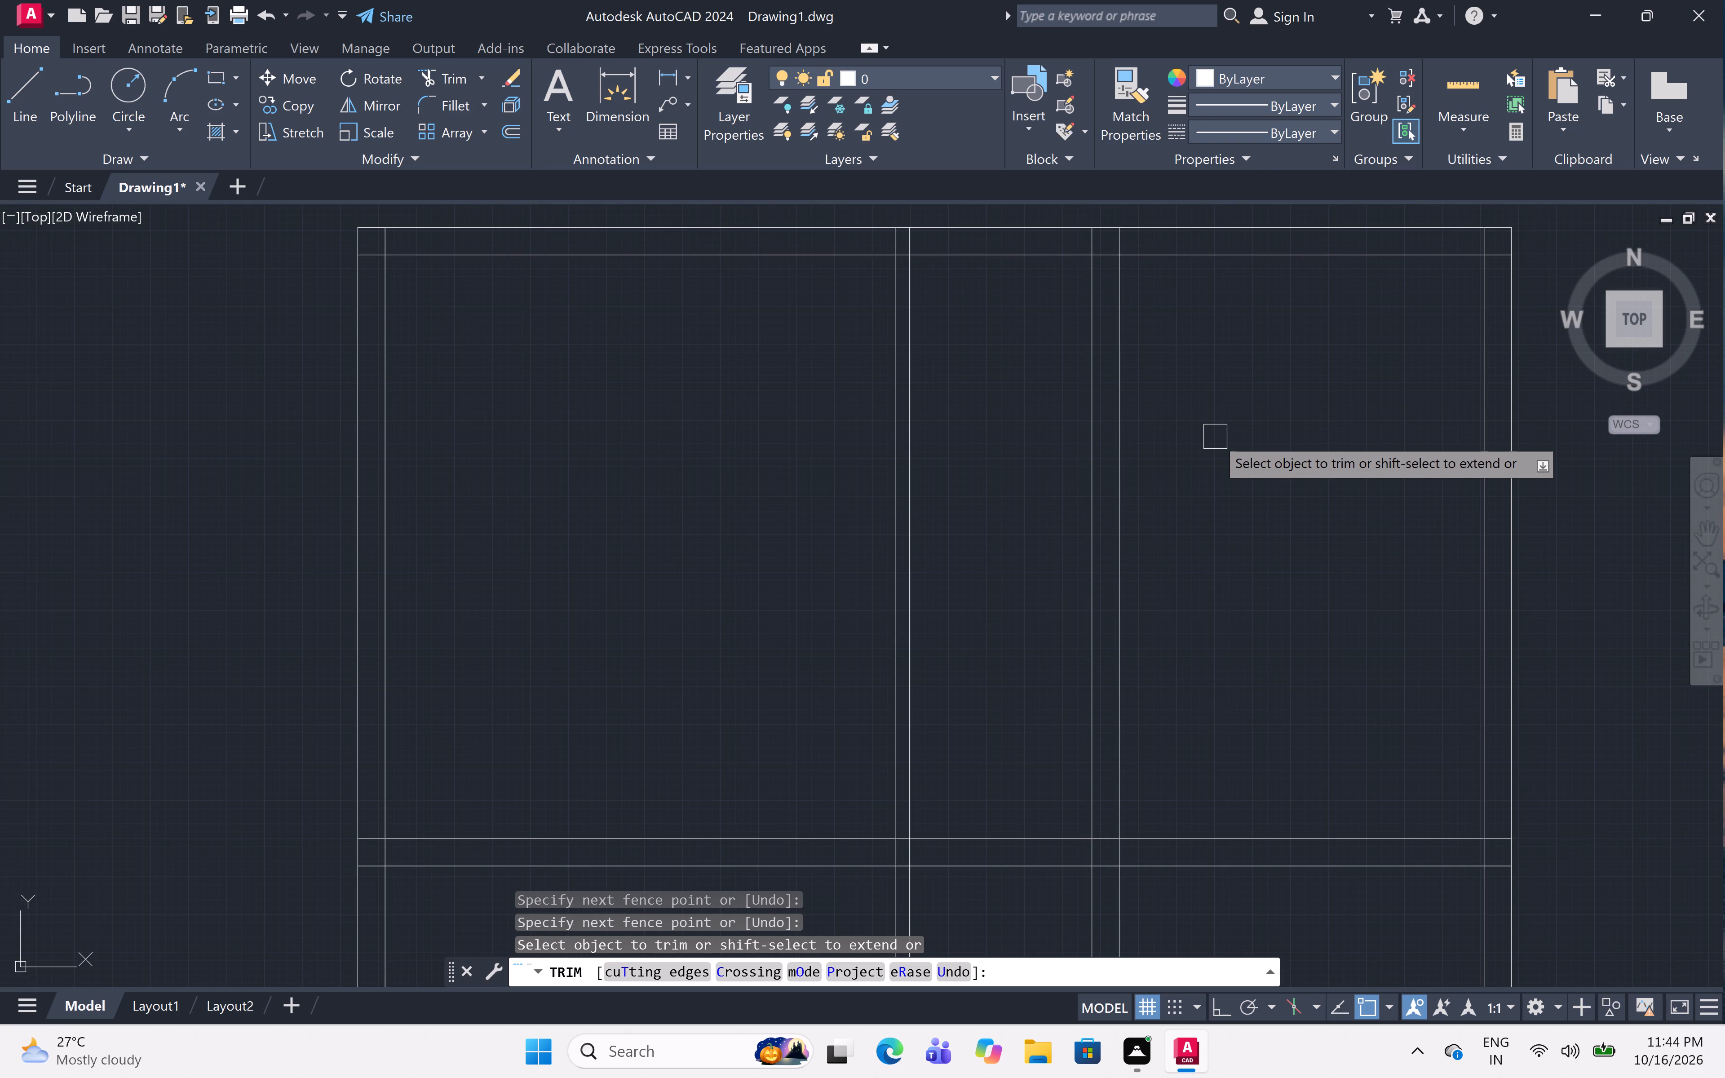
key("Escape")
Offset the inner line of the top wall 6' downward.
type("off")
key("space")
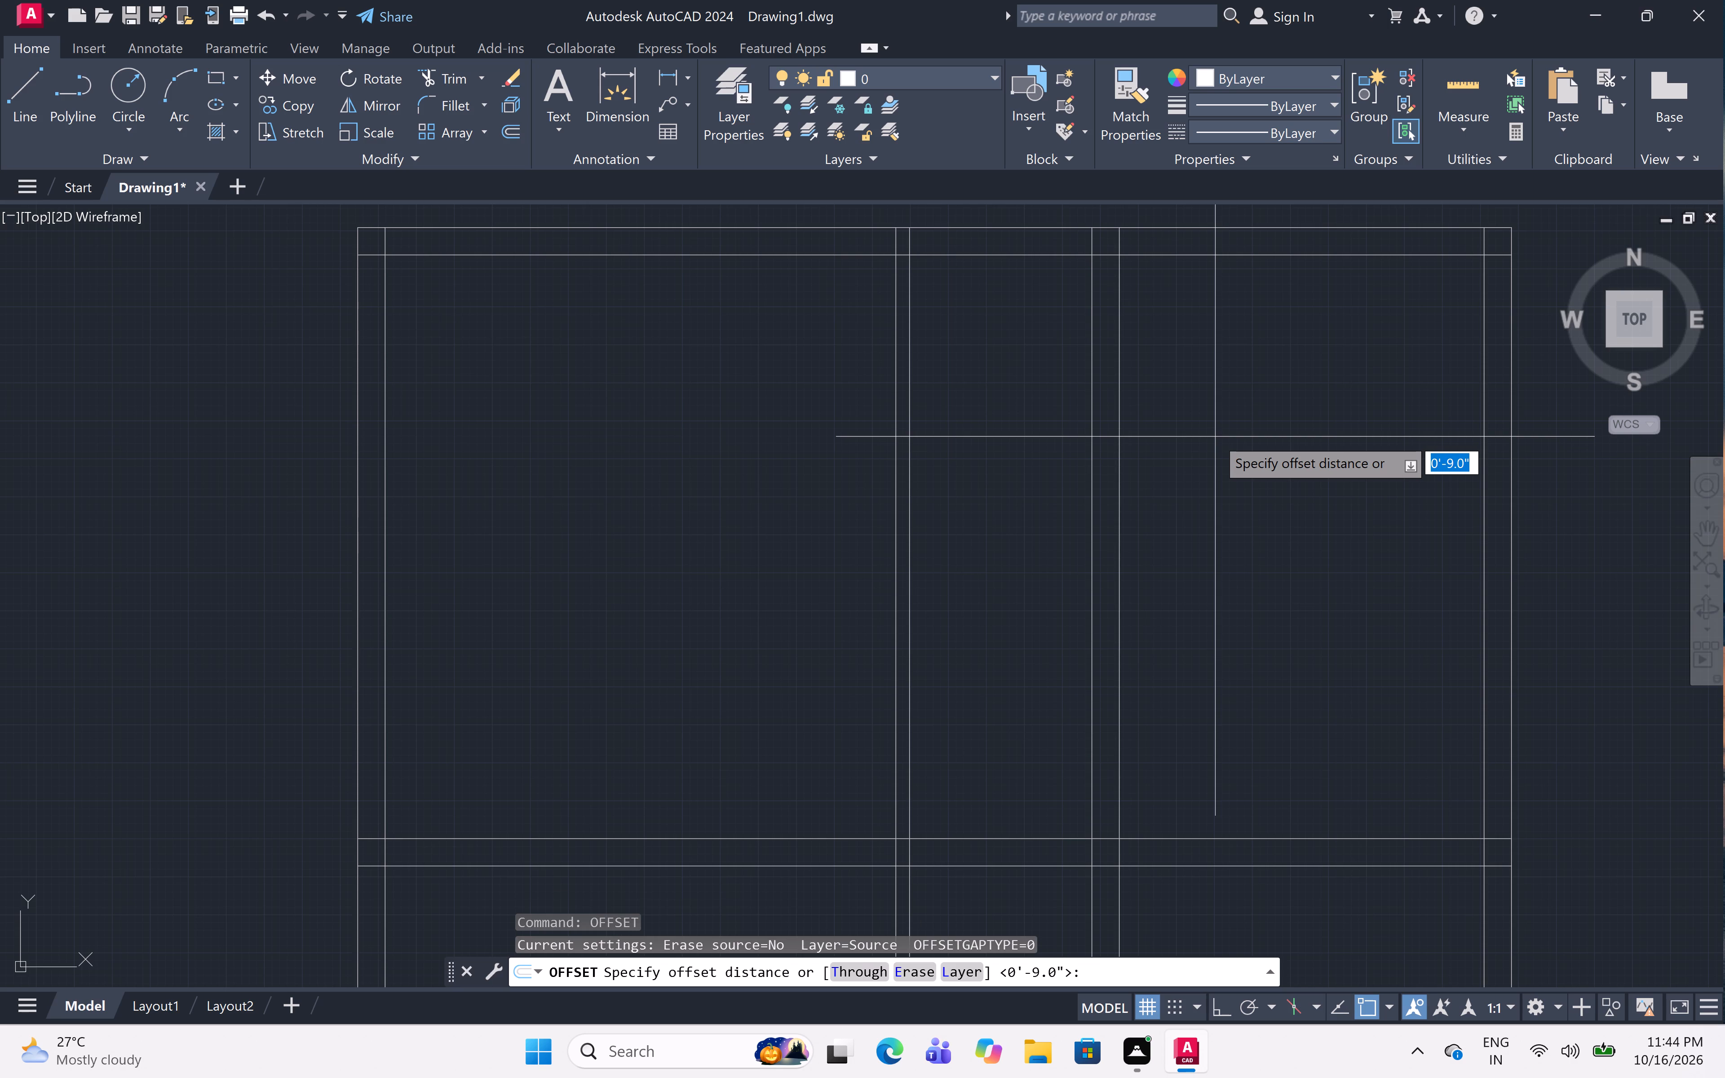
type("6'")
key("space")
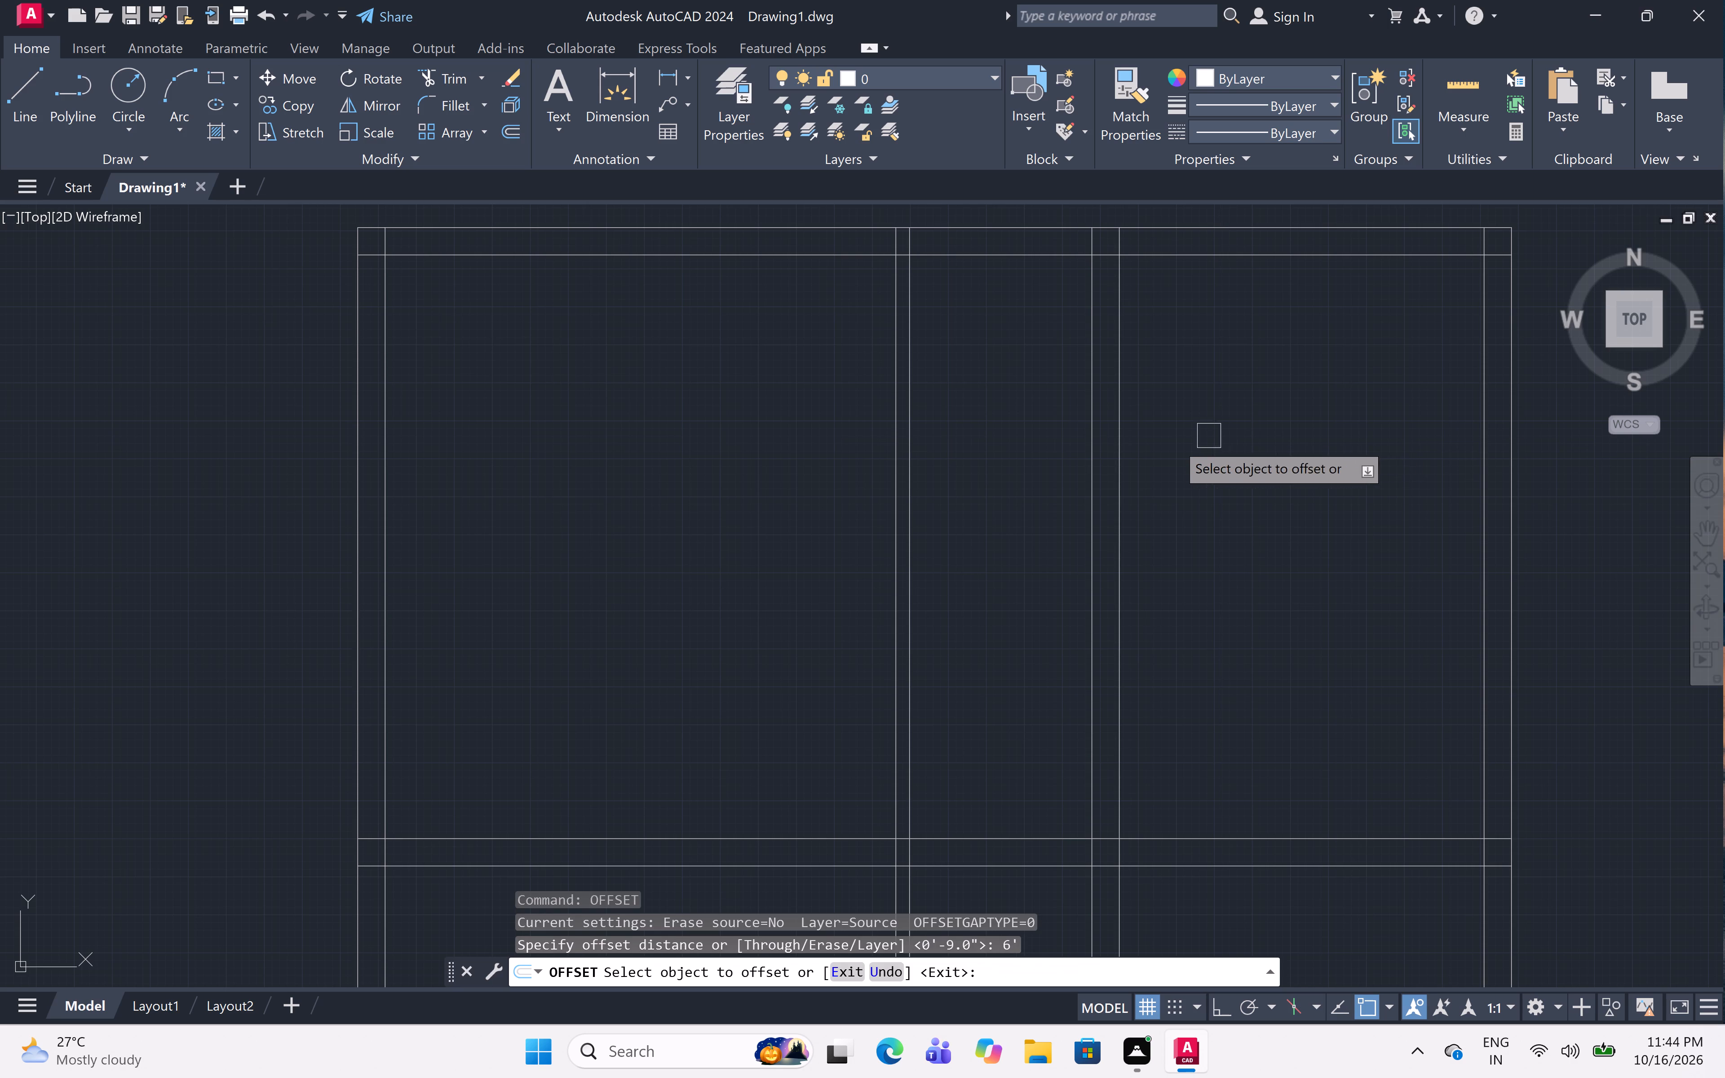
left_click(1016, 262)
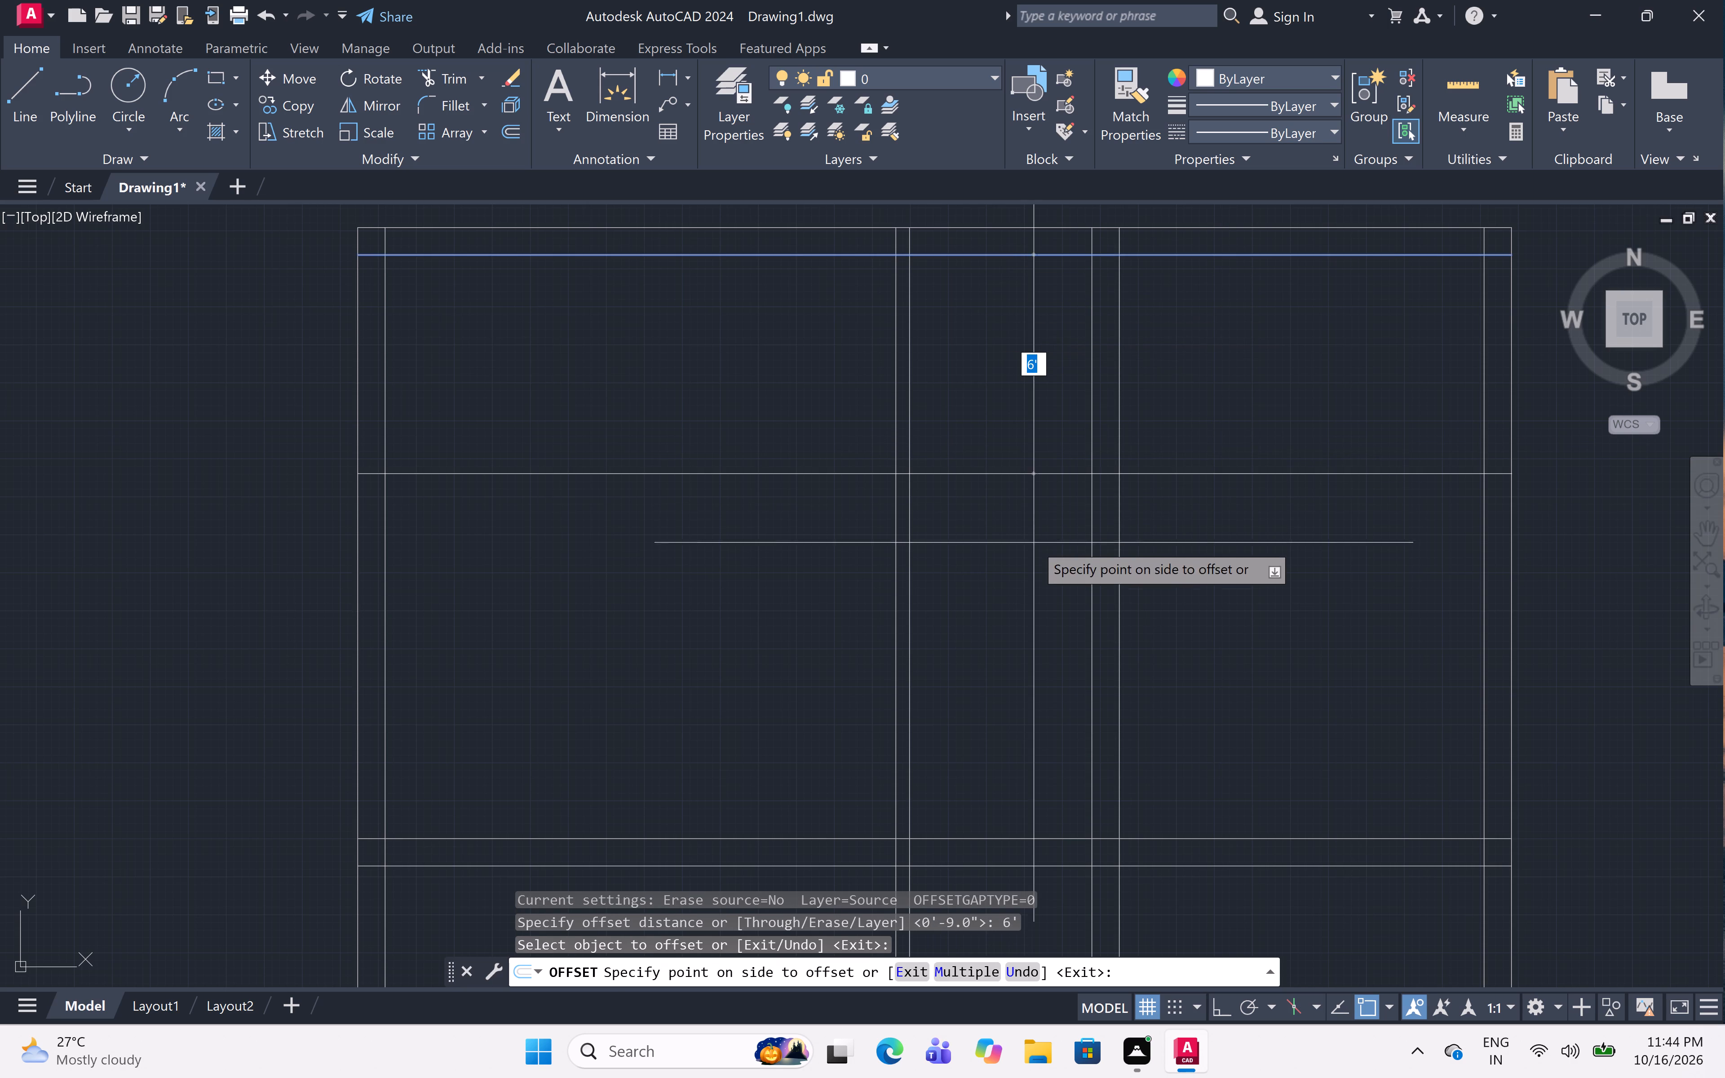
left_click(1034, 543)
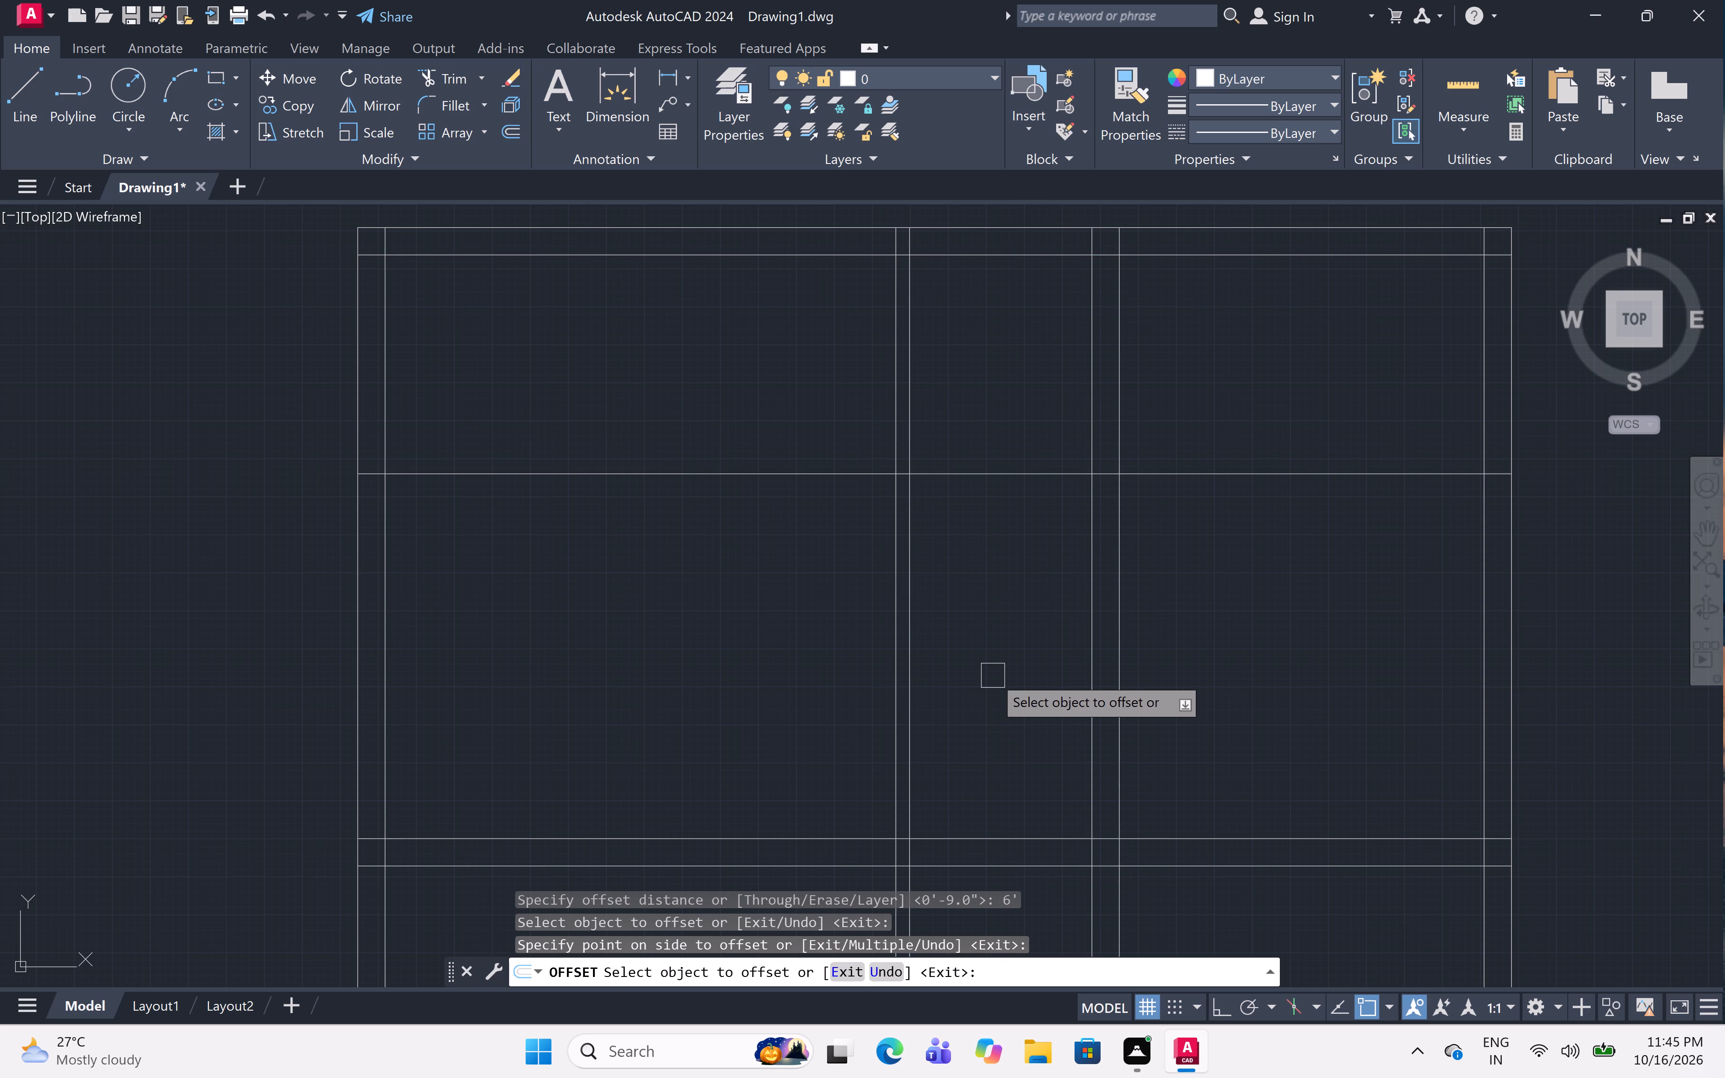
key("space")
Offset the horizontal line 6' below the top wall 4.5" downward to form a partition wall.
key("space")
type("4.5\"")
key("space")
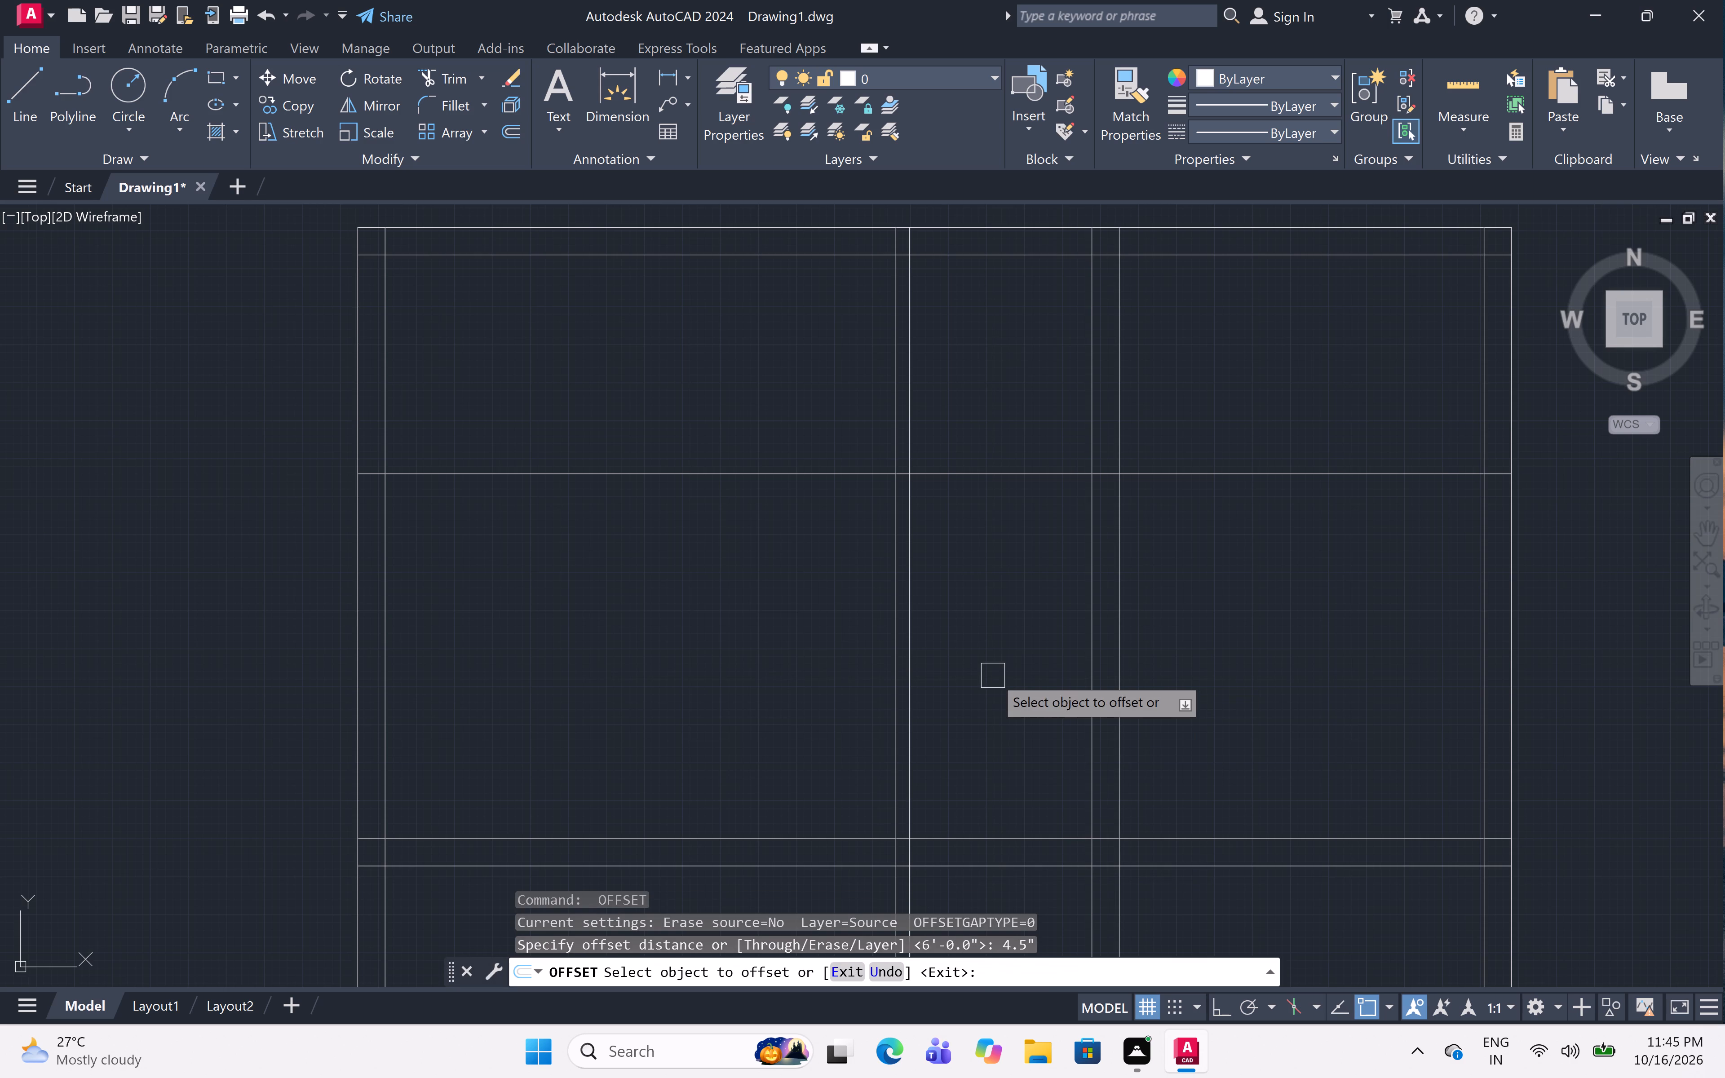
left_click(986, 479)
left_click(1001, 533)
key("space")
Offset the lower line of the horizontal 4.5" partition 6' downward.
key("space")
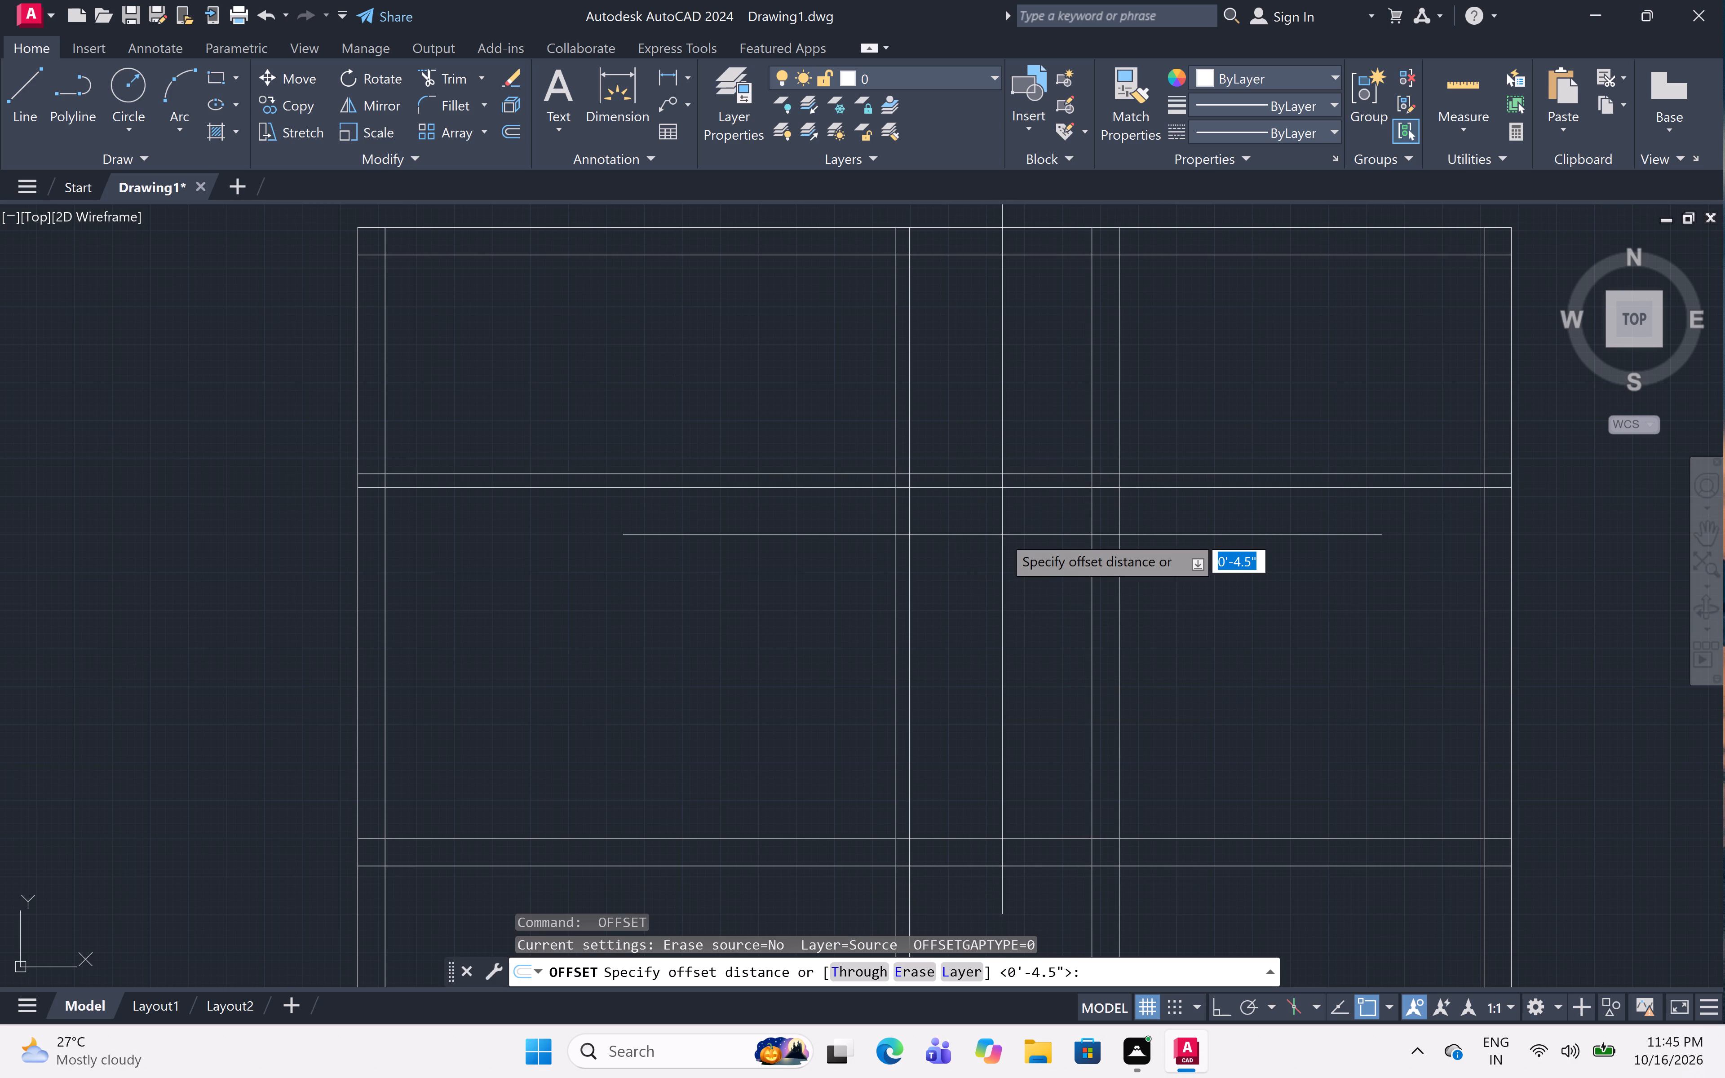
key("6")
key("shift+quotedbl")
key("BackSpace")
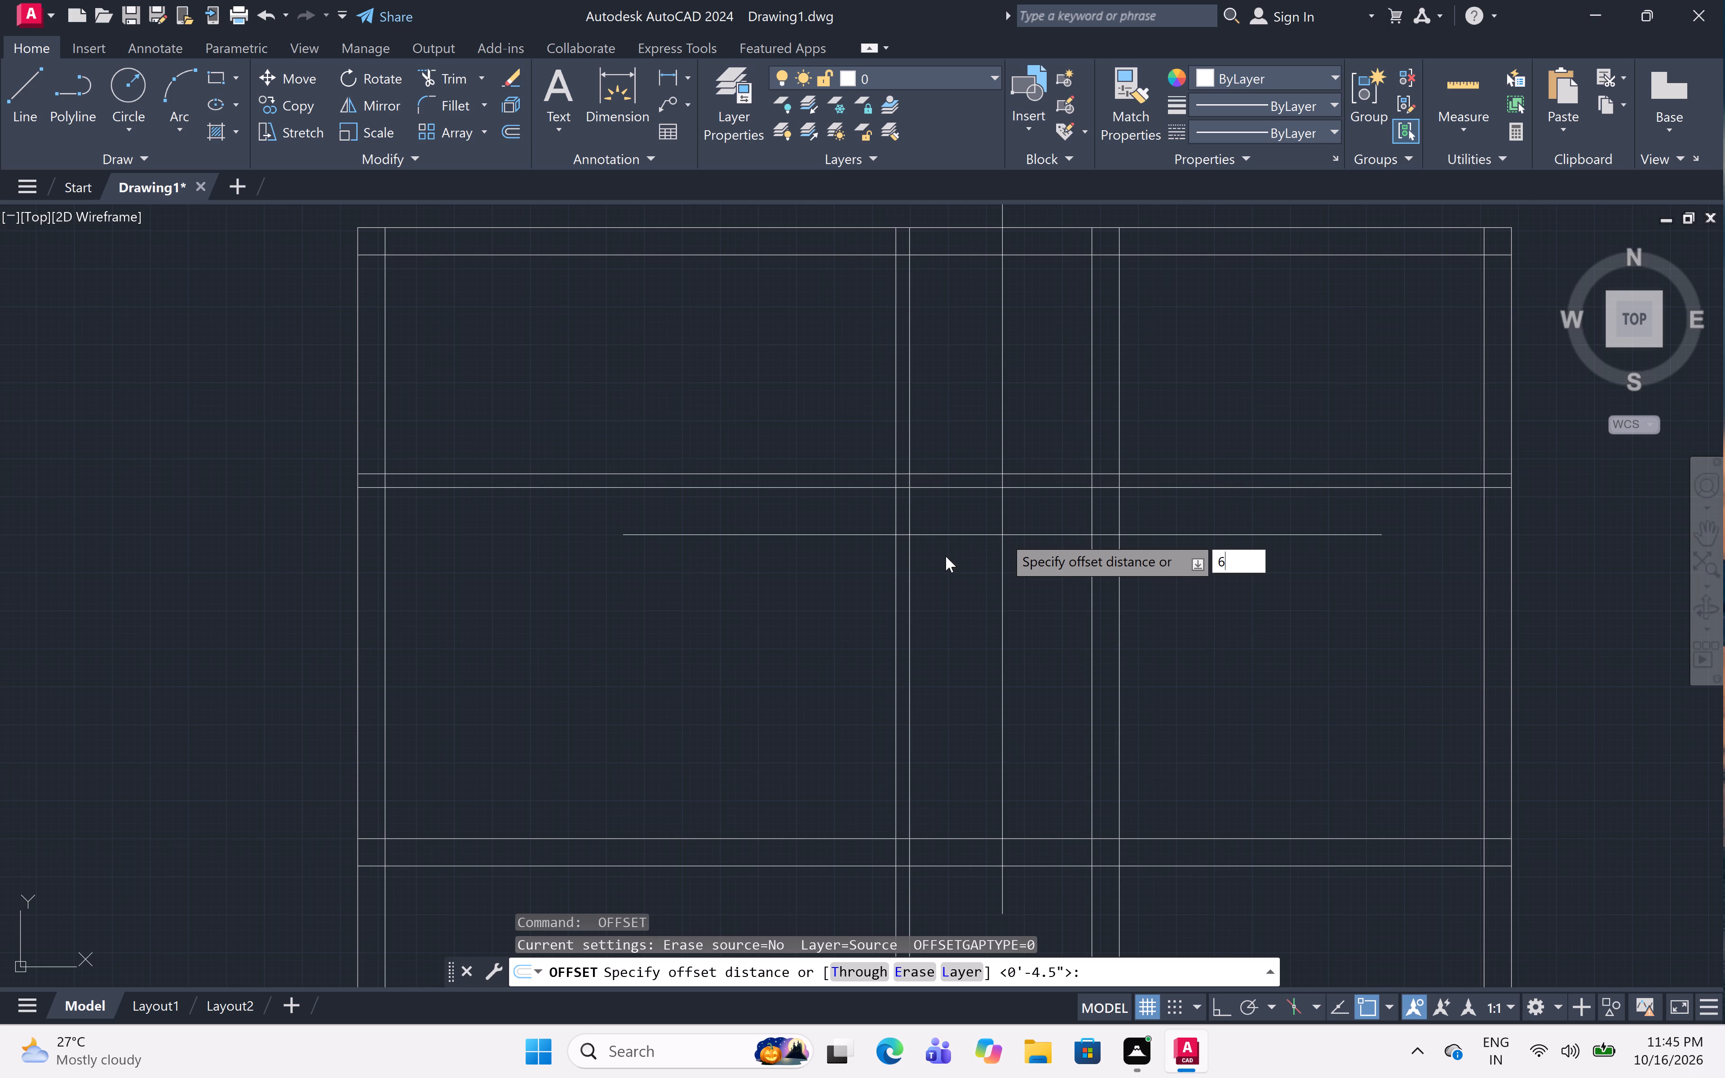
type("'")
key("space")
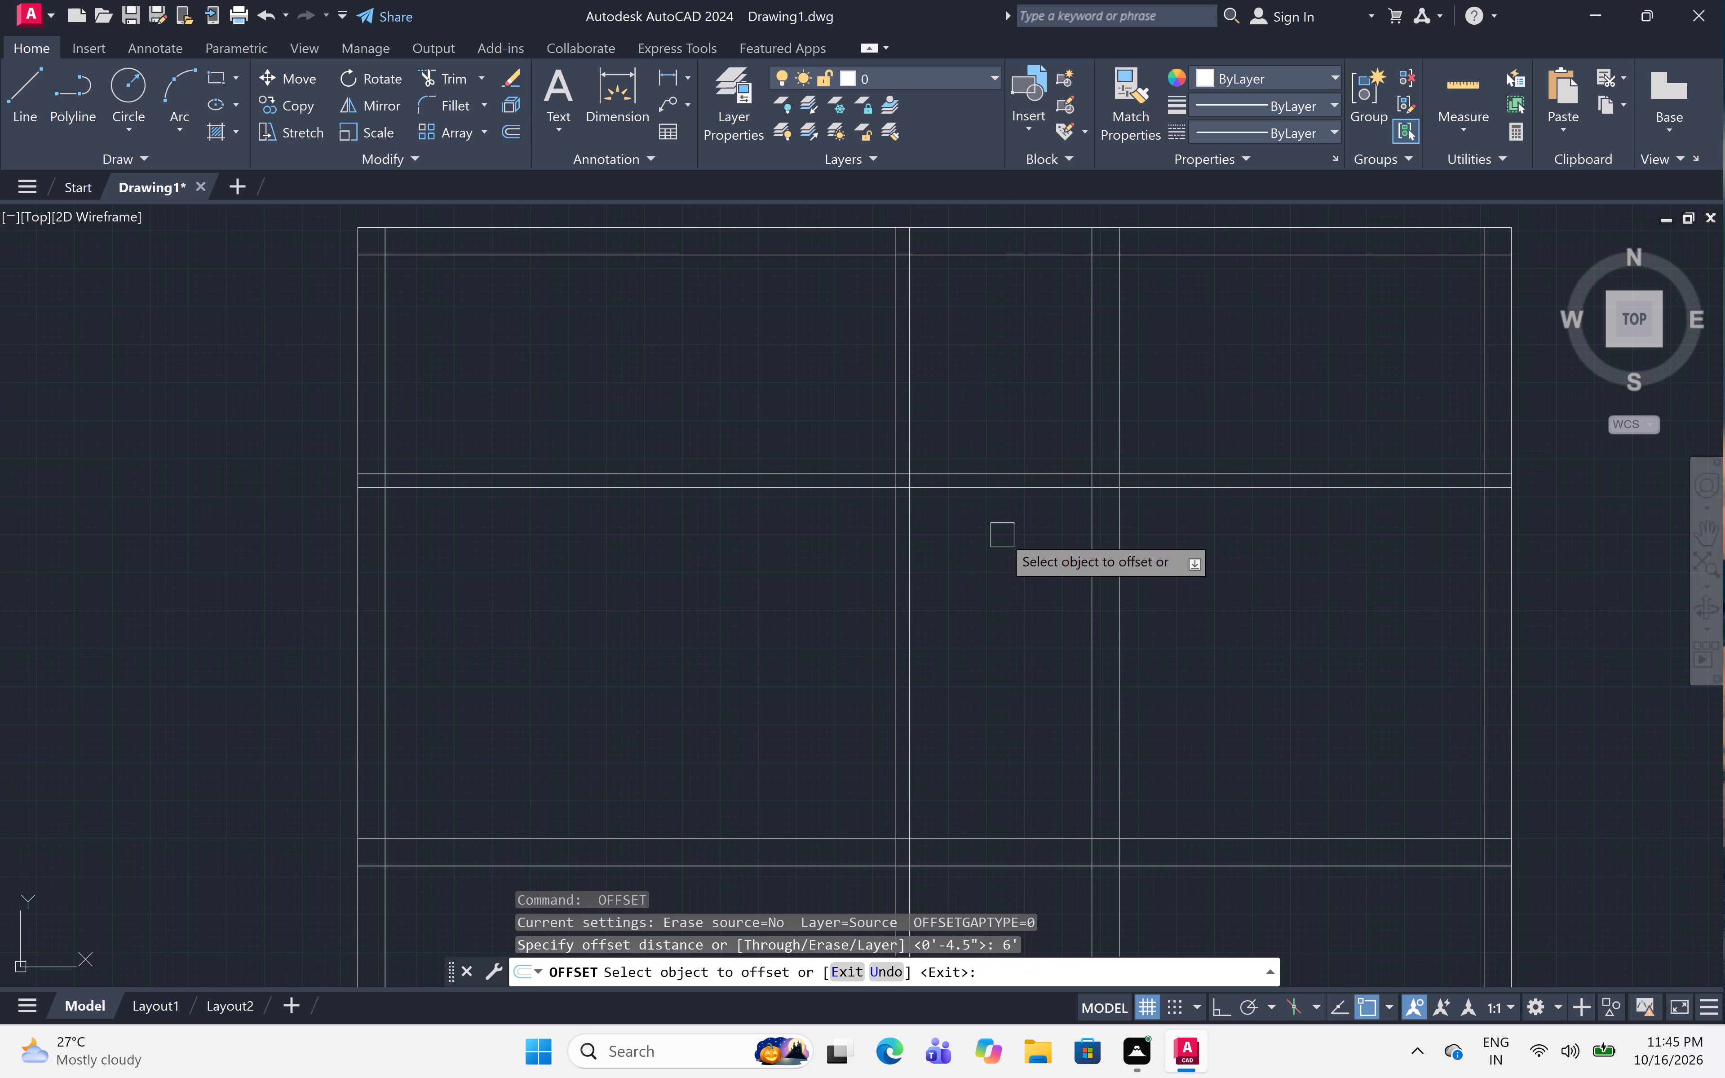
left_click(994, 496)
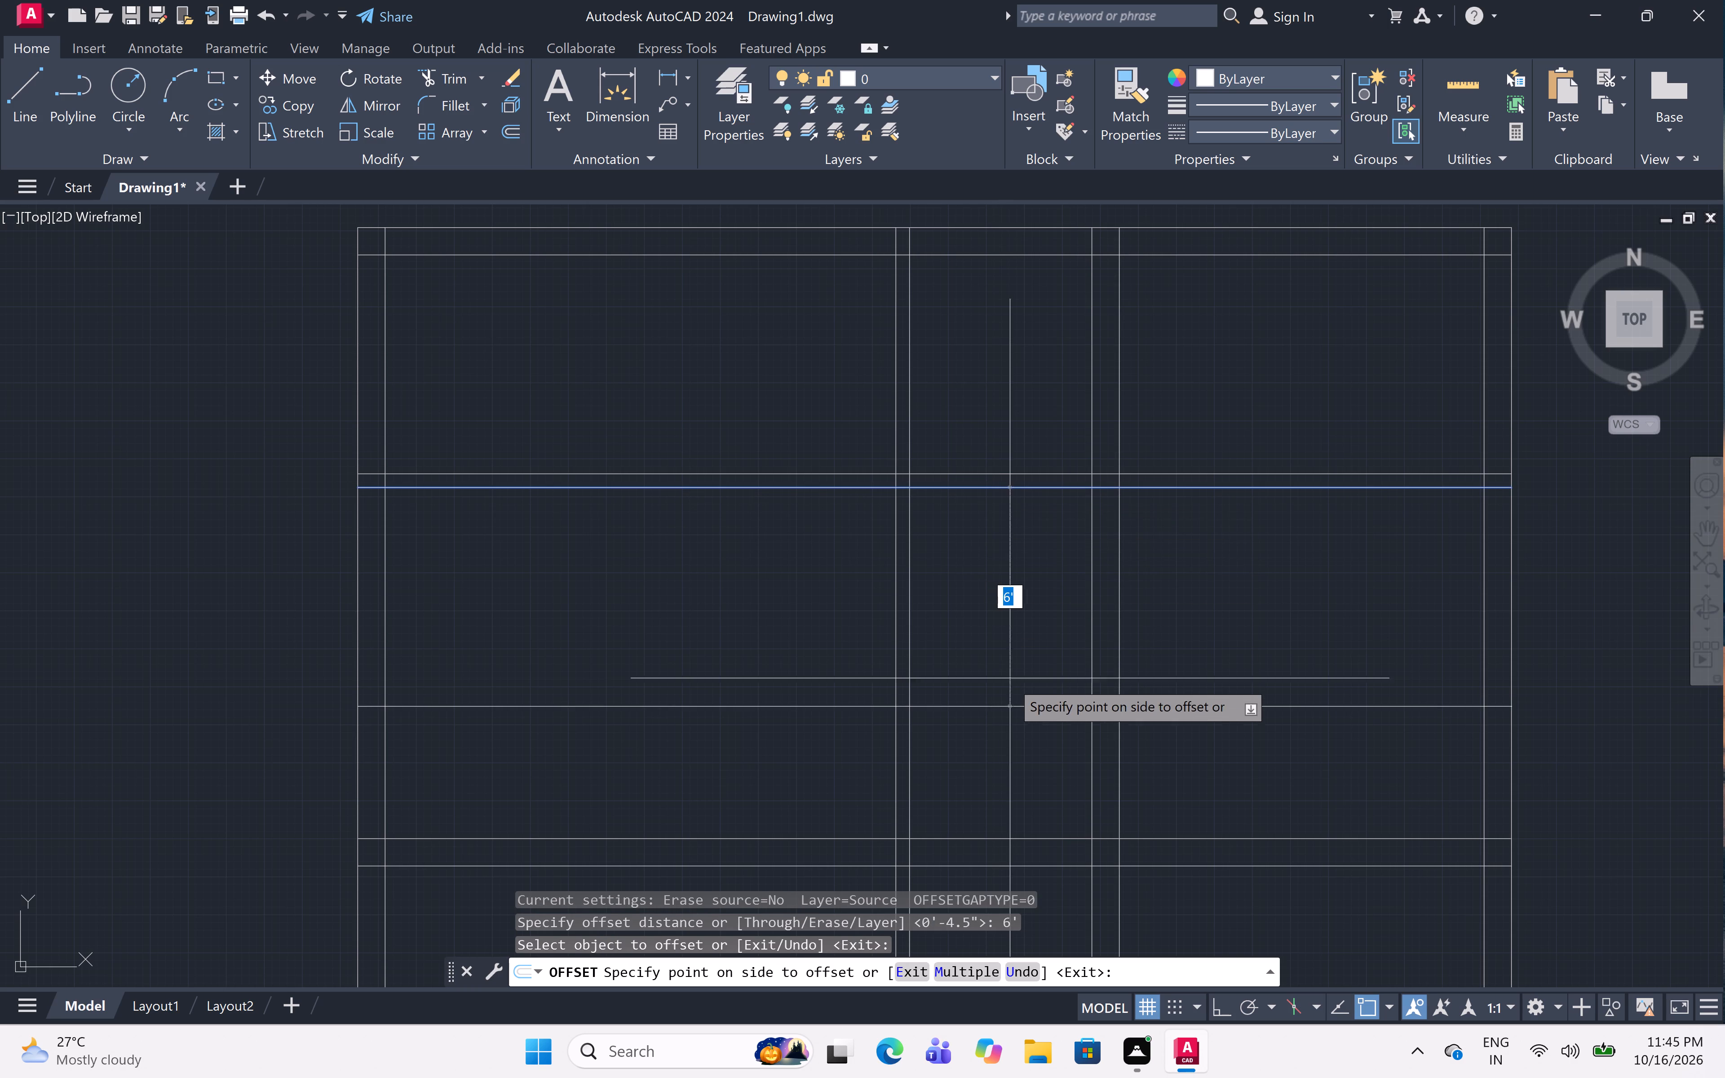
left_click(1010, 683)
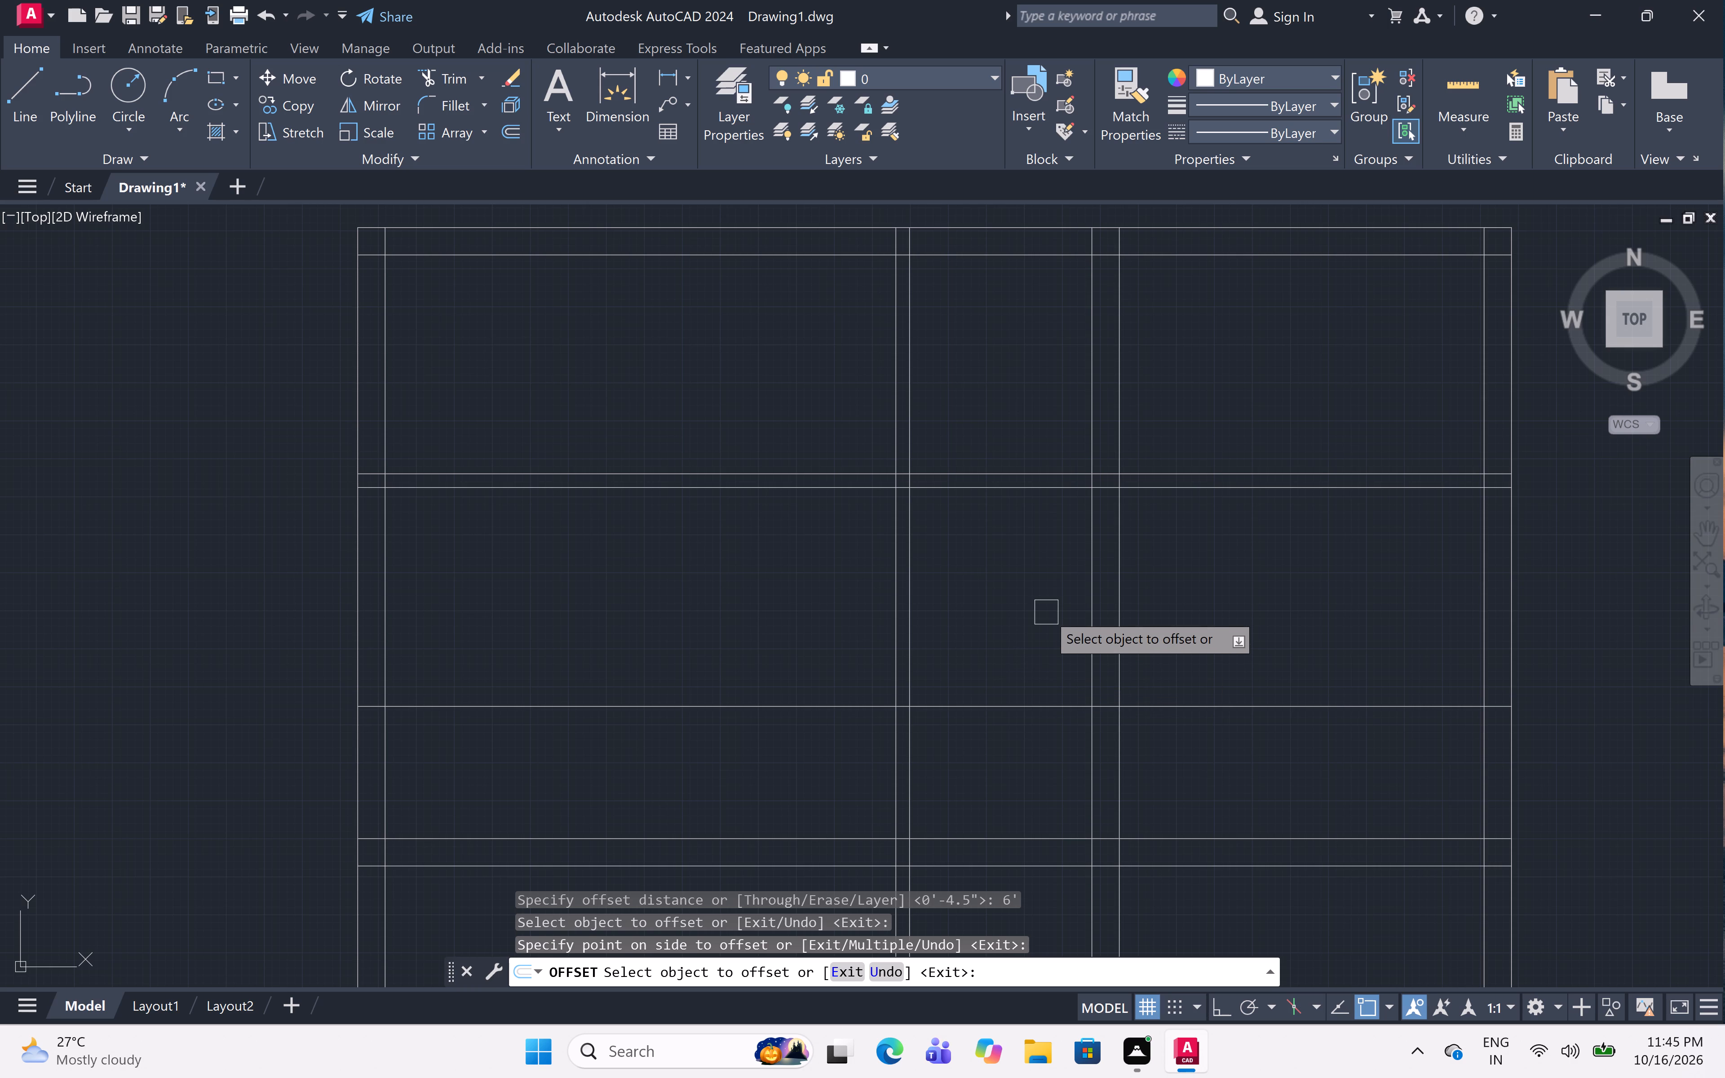
Undo the recent offsets and trims, removing the horizontal partition and all vertical wall lines beyond the first 4.5" vertical partition.
key("ctrl+z")
key("ctrl+z")
key("ctrl+z")
key("ctrl+z")
key("ctrl+z")
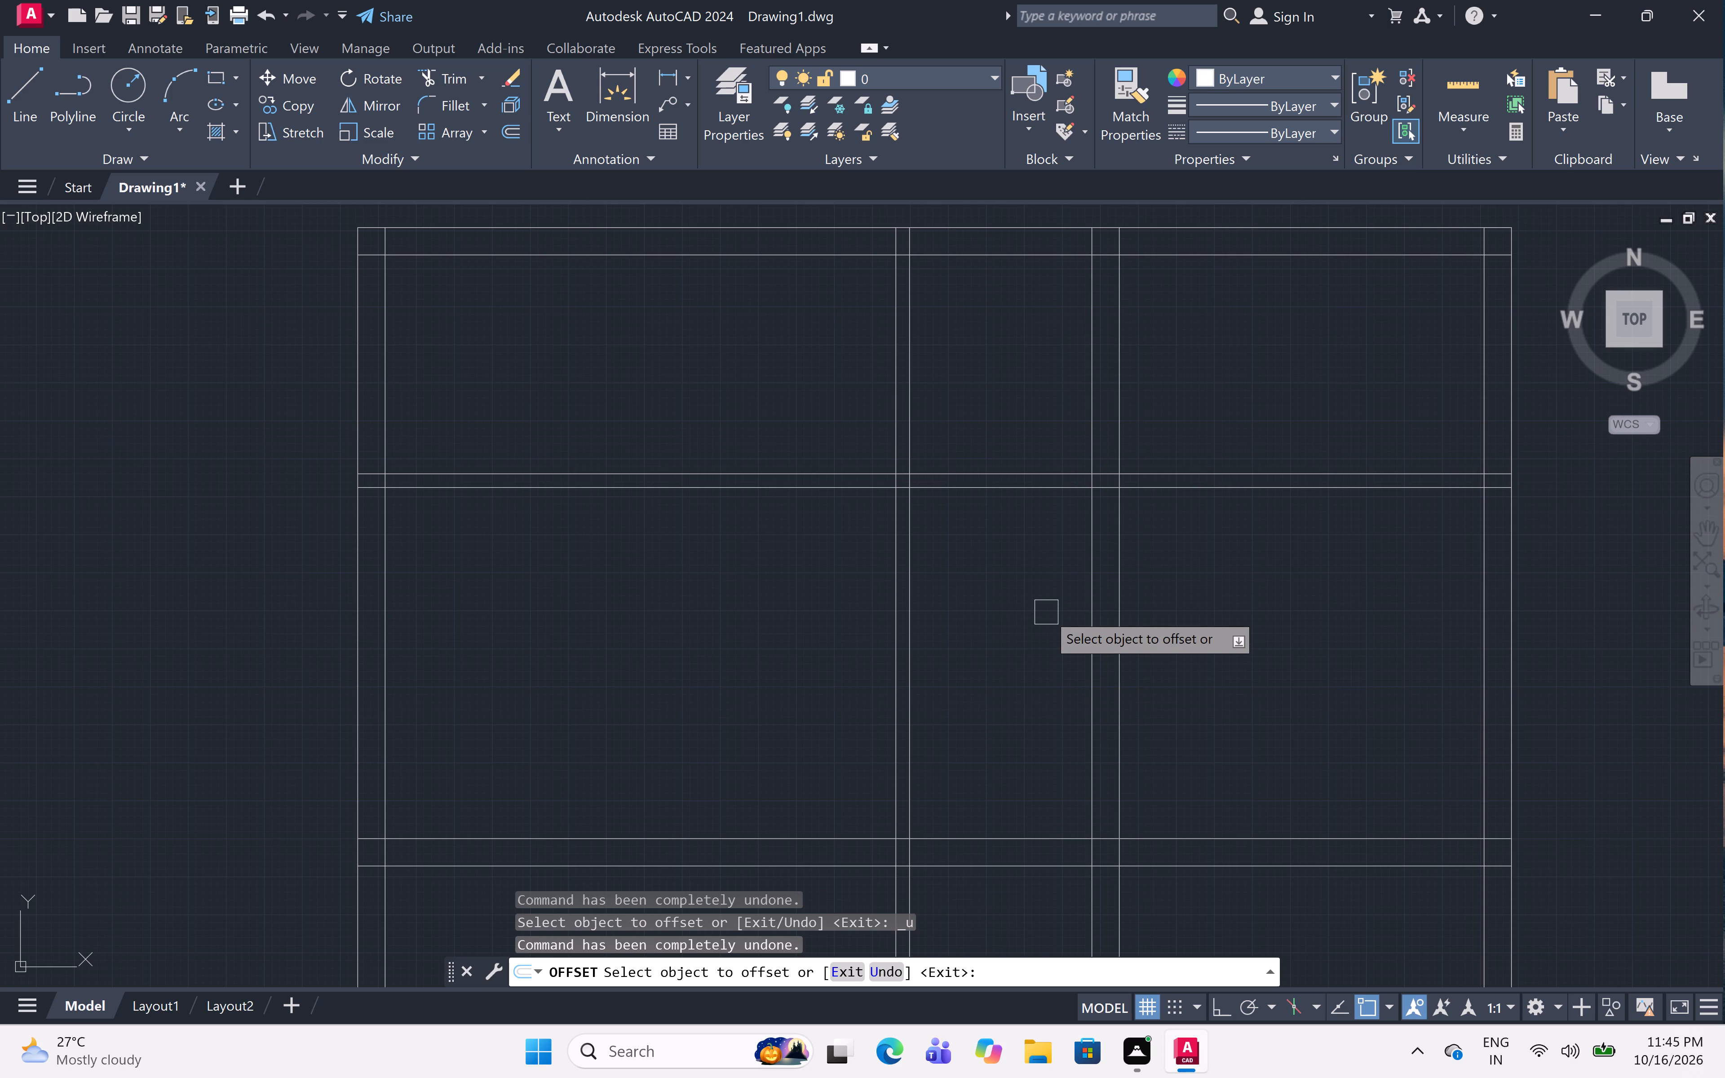
key("ctrl+Escape")
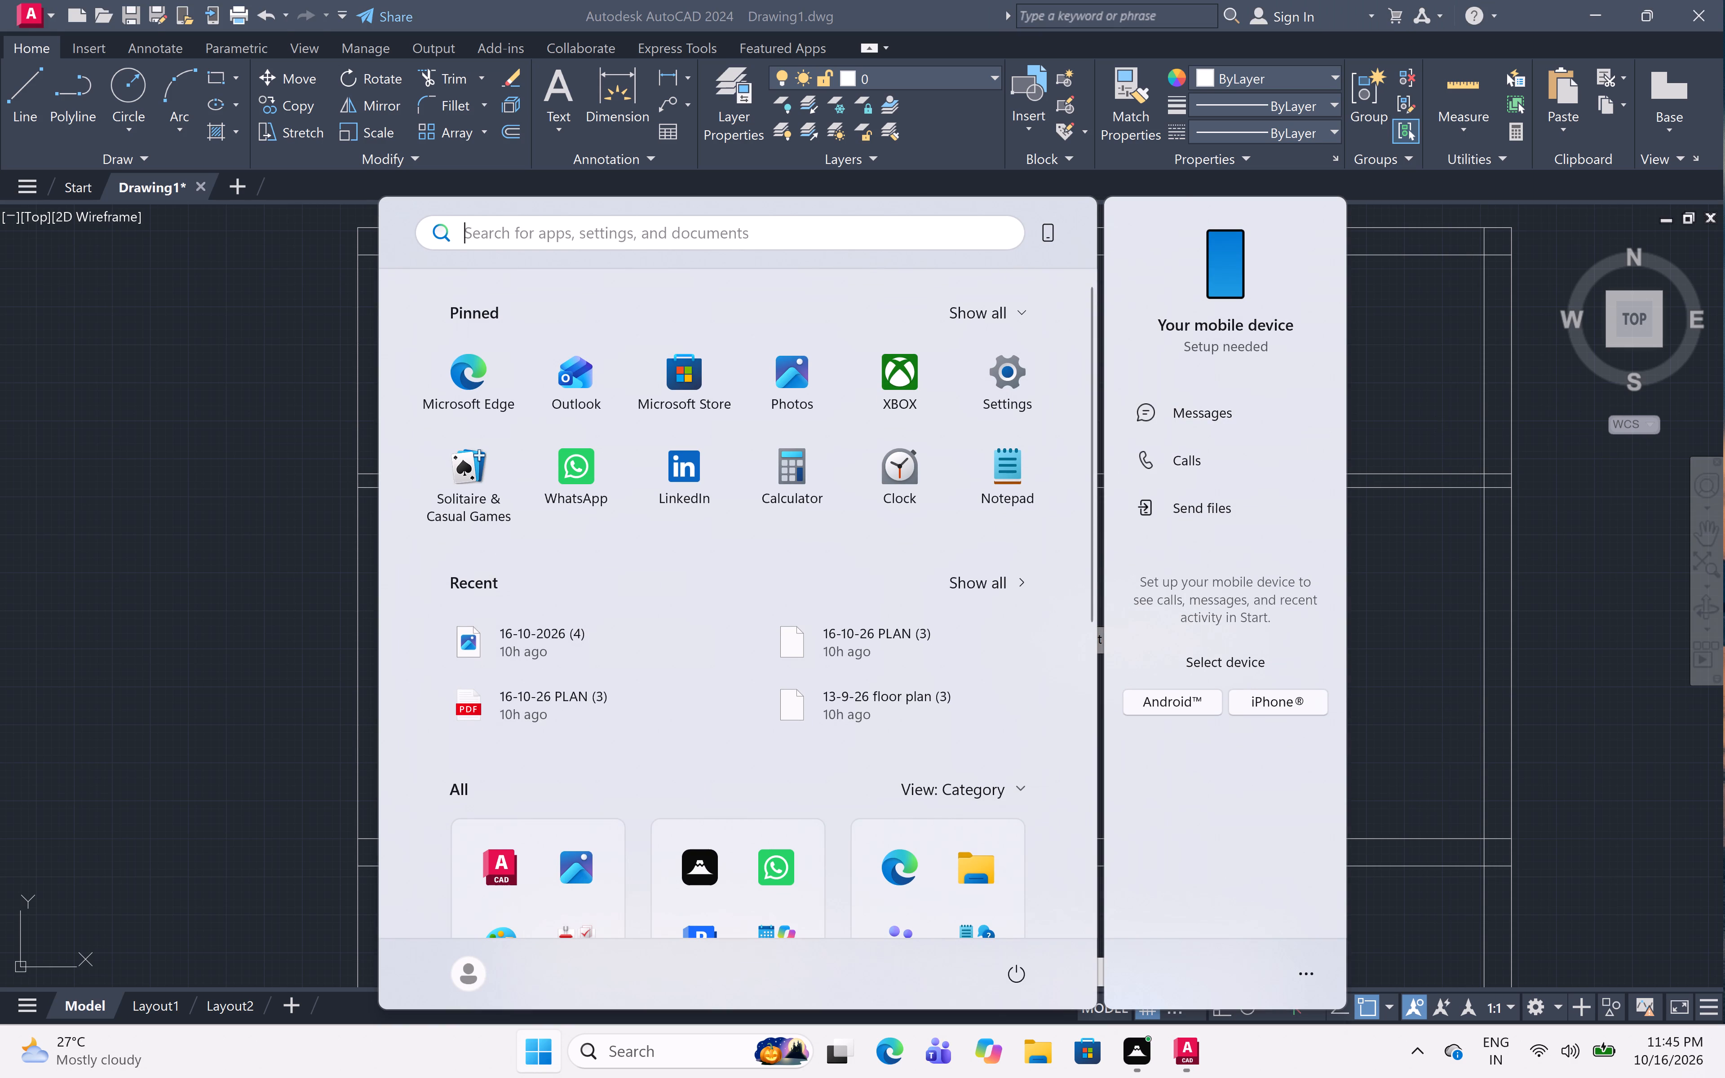
left_click(1435, 416)
key("ctrl+z")
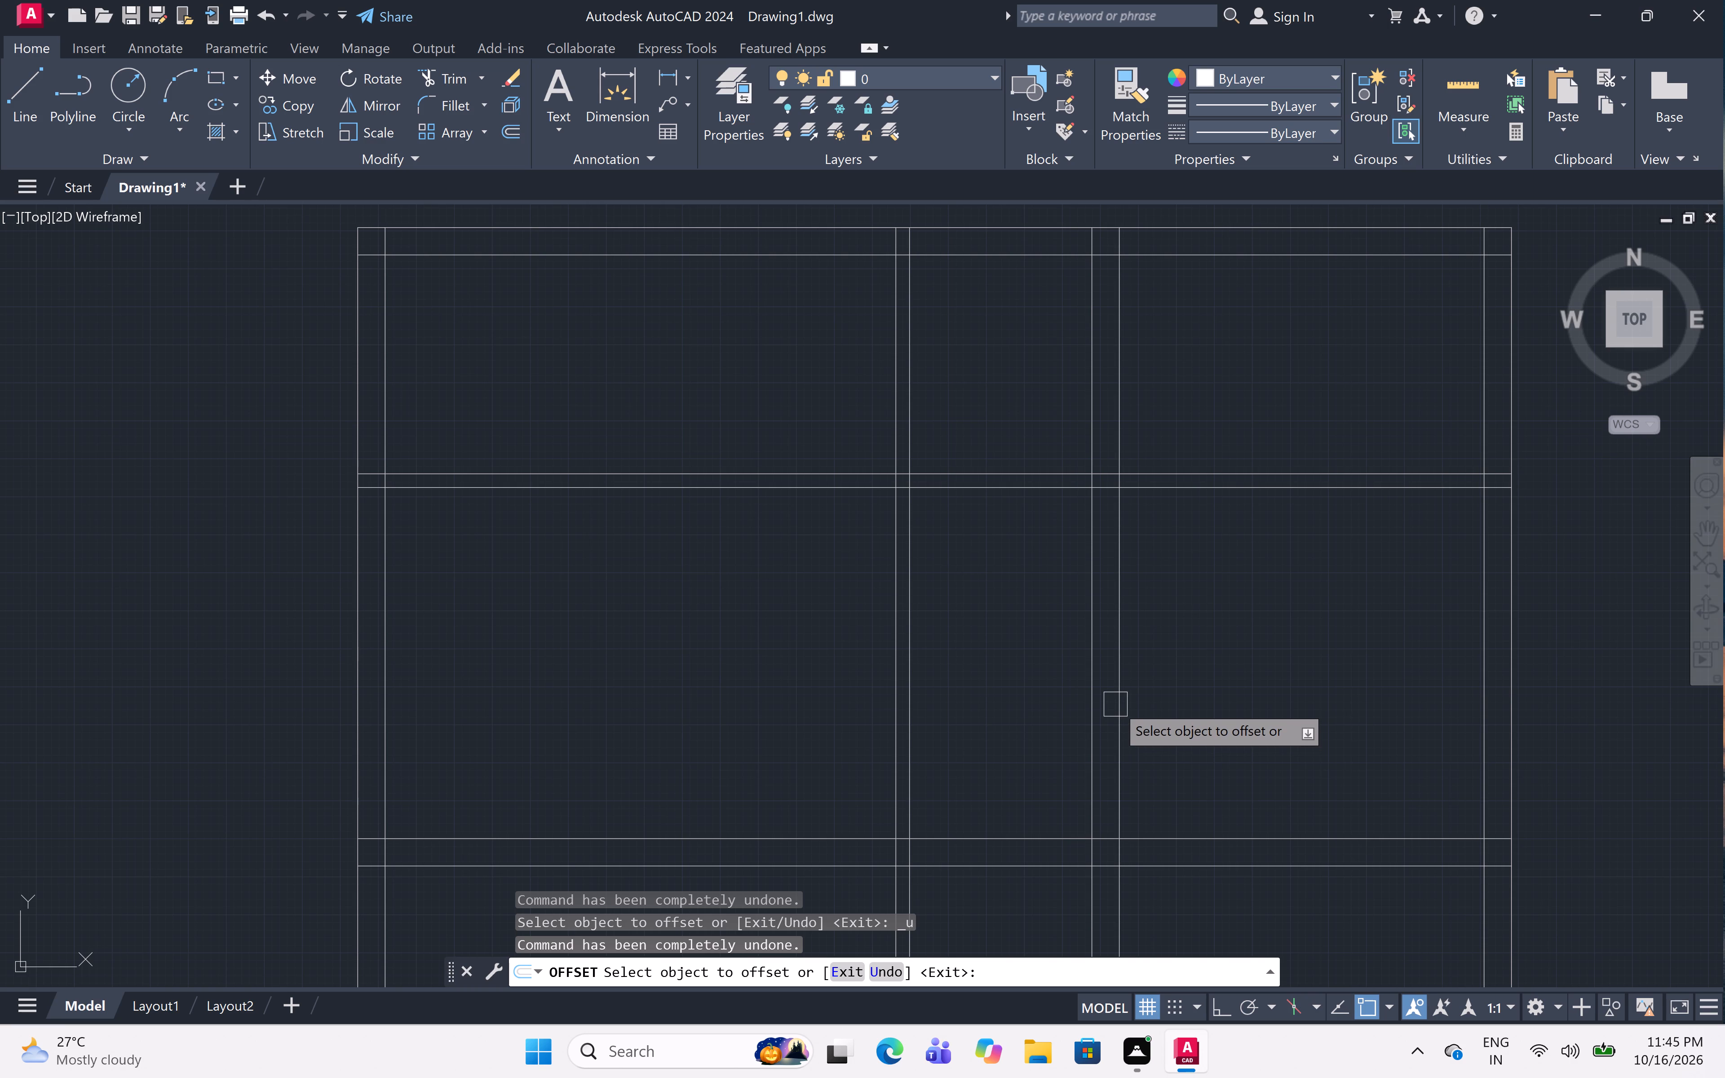
key("Escape")
key("ctrl+z")
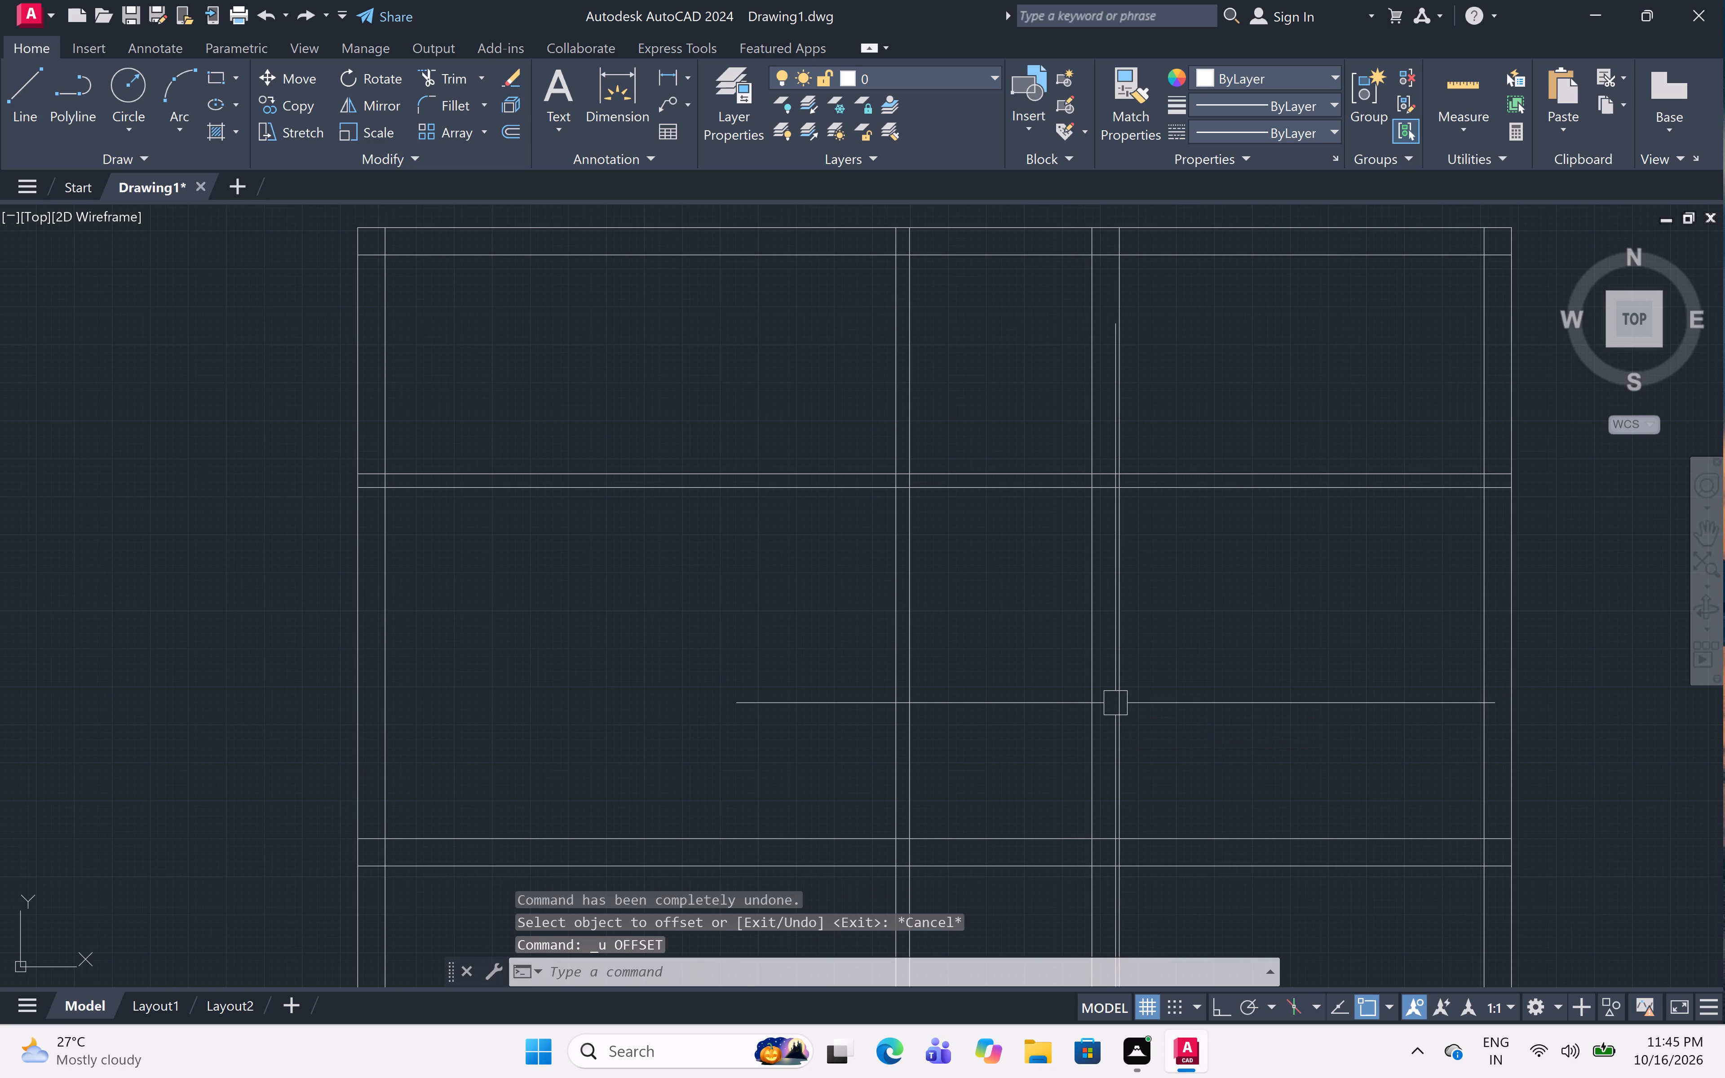
key("ctrl+z")
key("ctrl+z")
key("ctrl+z")
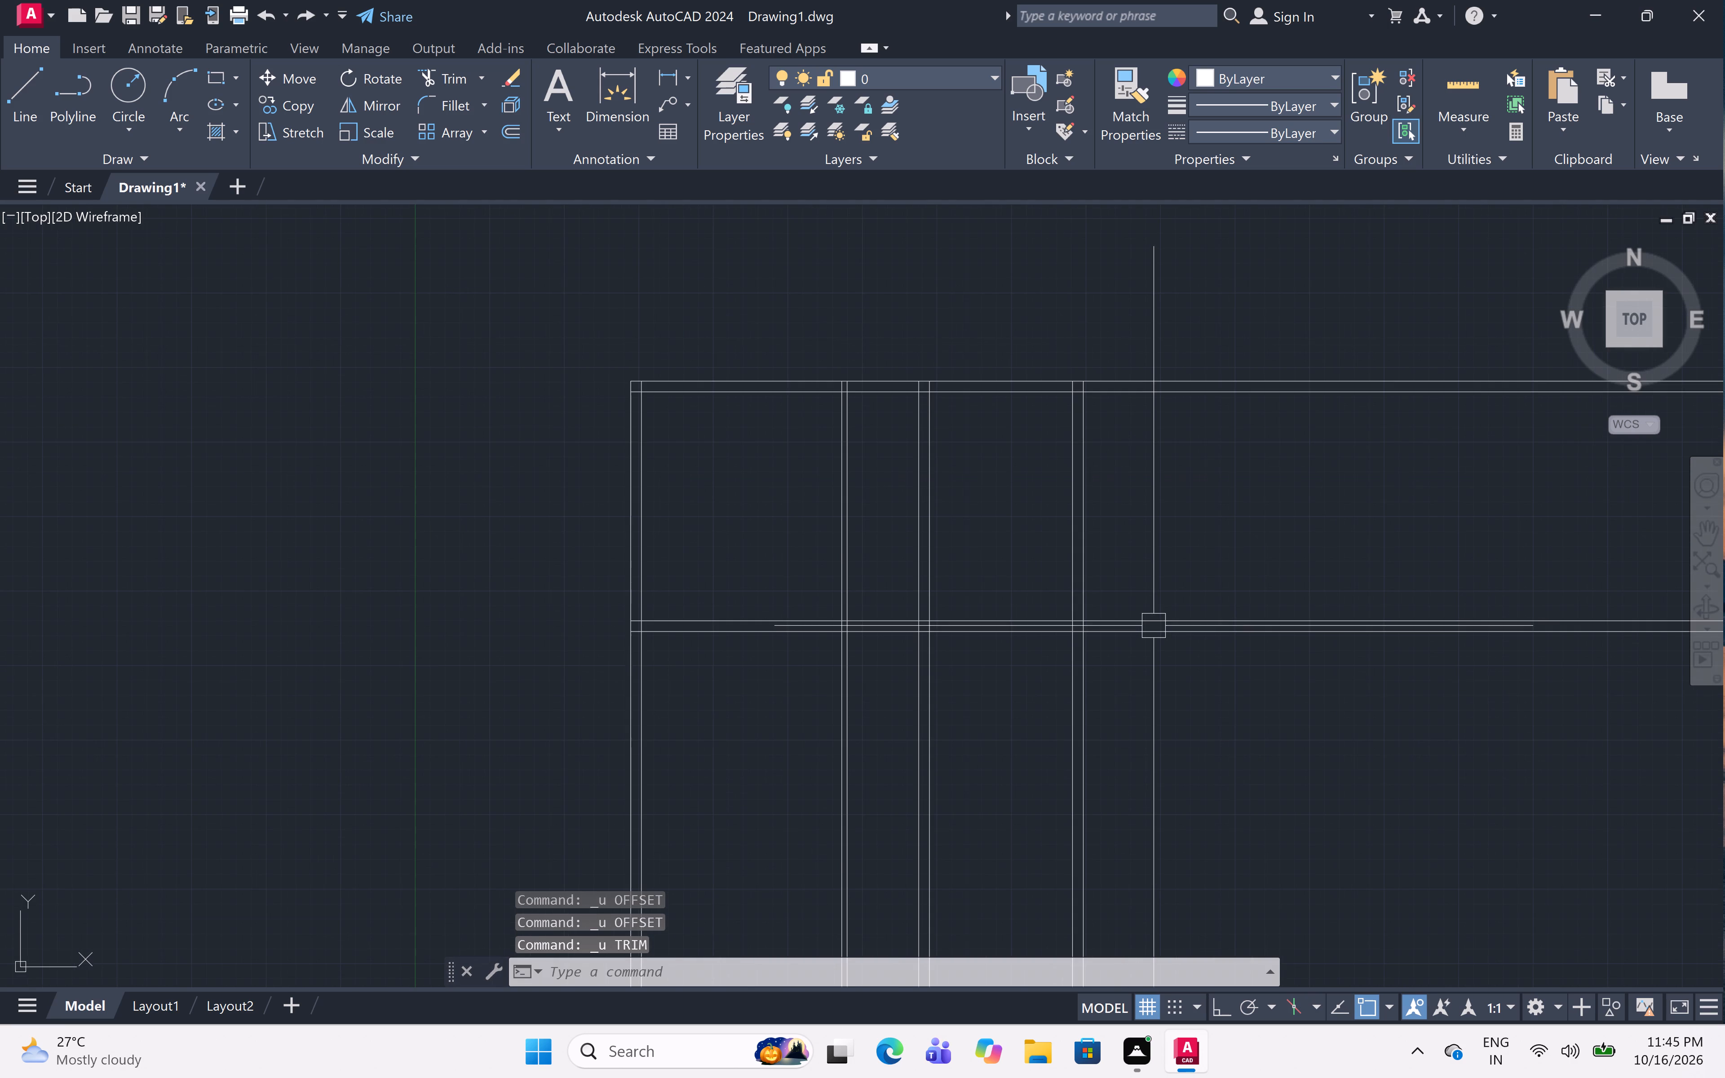
key("ctrl+z")
key("ctrl+z")
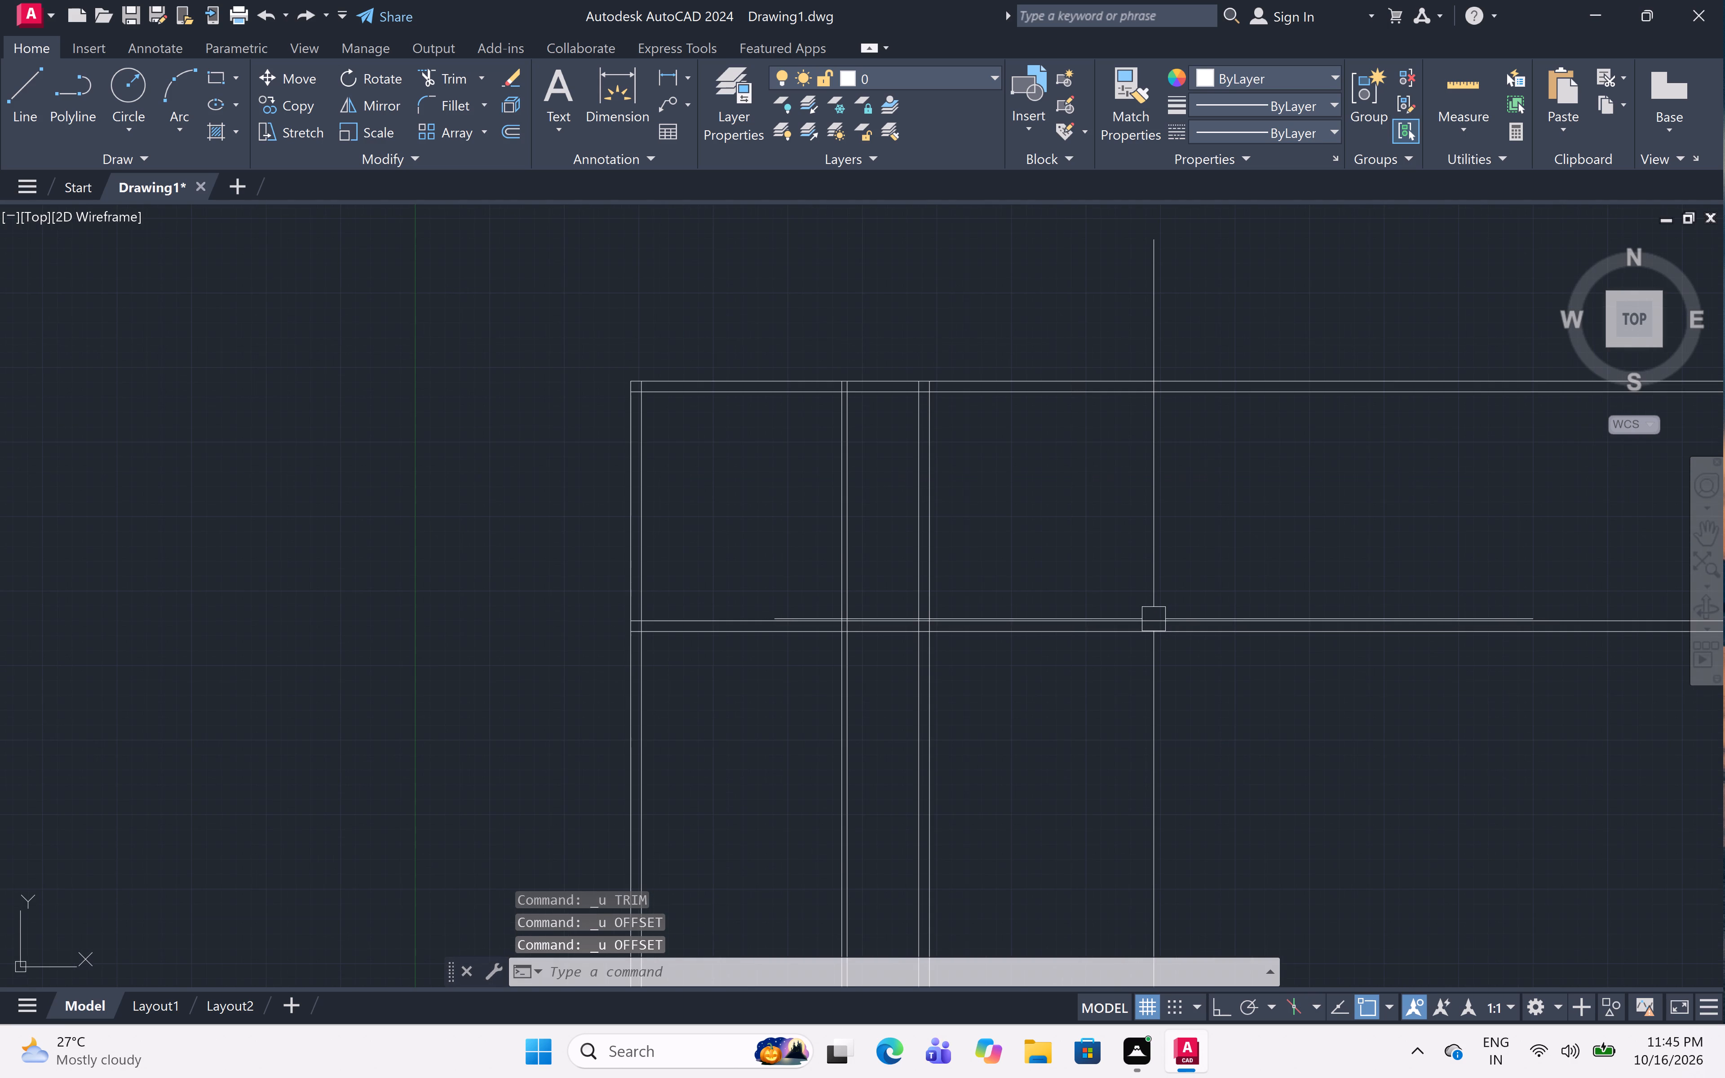
key("ctrl+z")
key("ctrl+z")
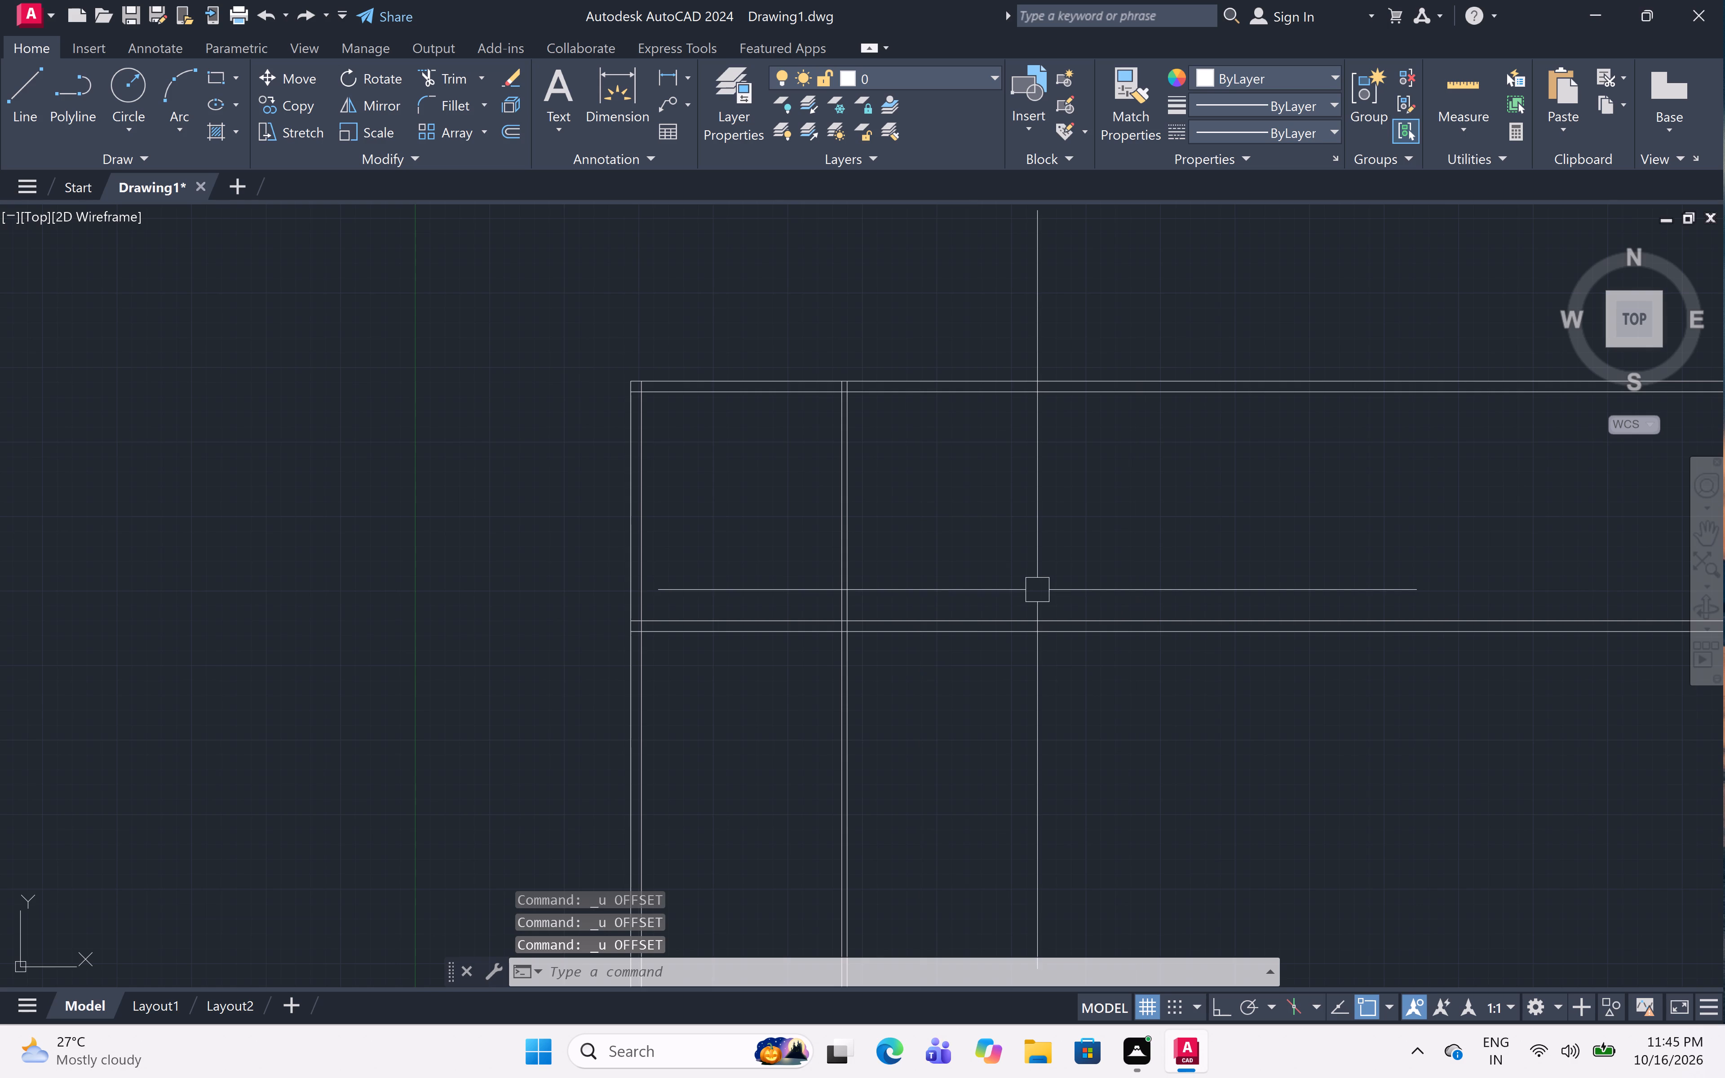
Offset the right line of the vertical 4.5" partition 6' to the right.
scroll(977, 566, "up", 2)
scroll(985, 562, "down", 1)
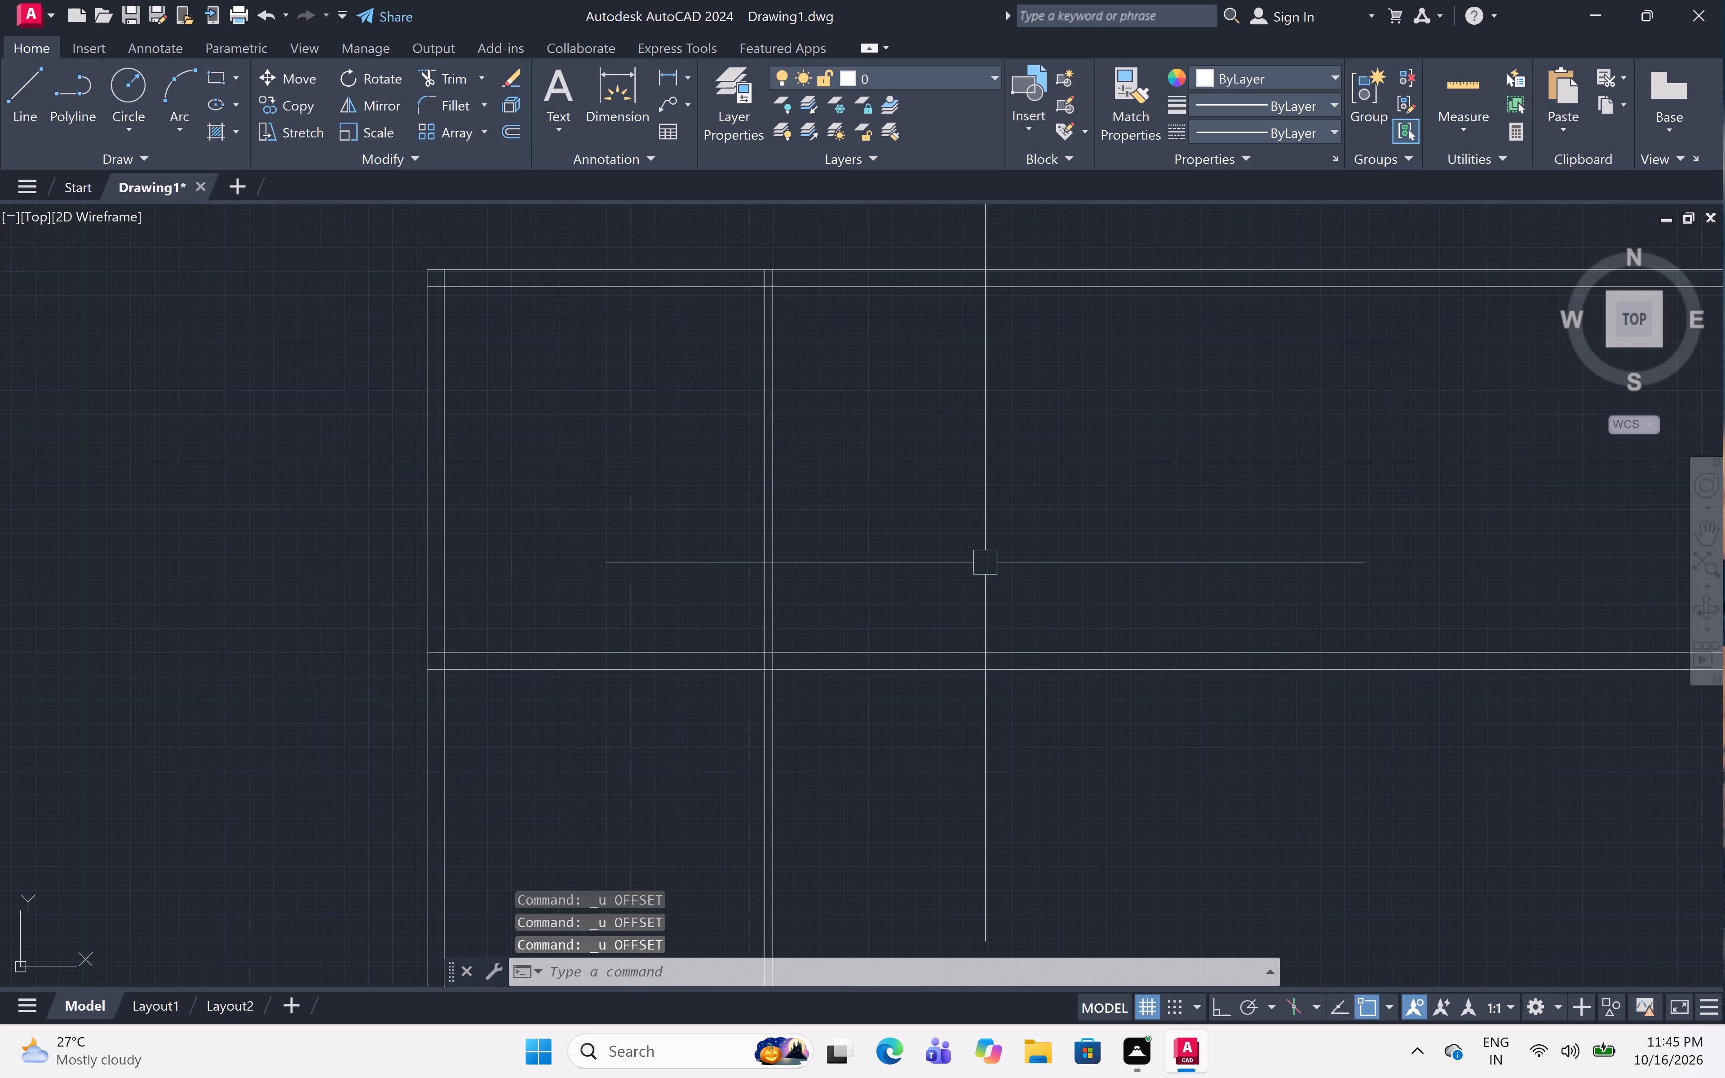
key("Escape")
type("off 6'")
key("space")
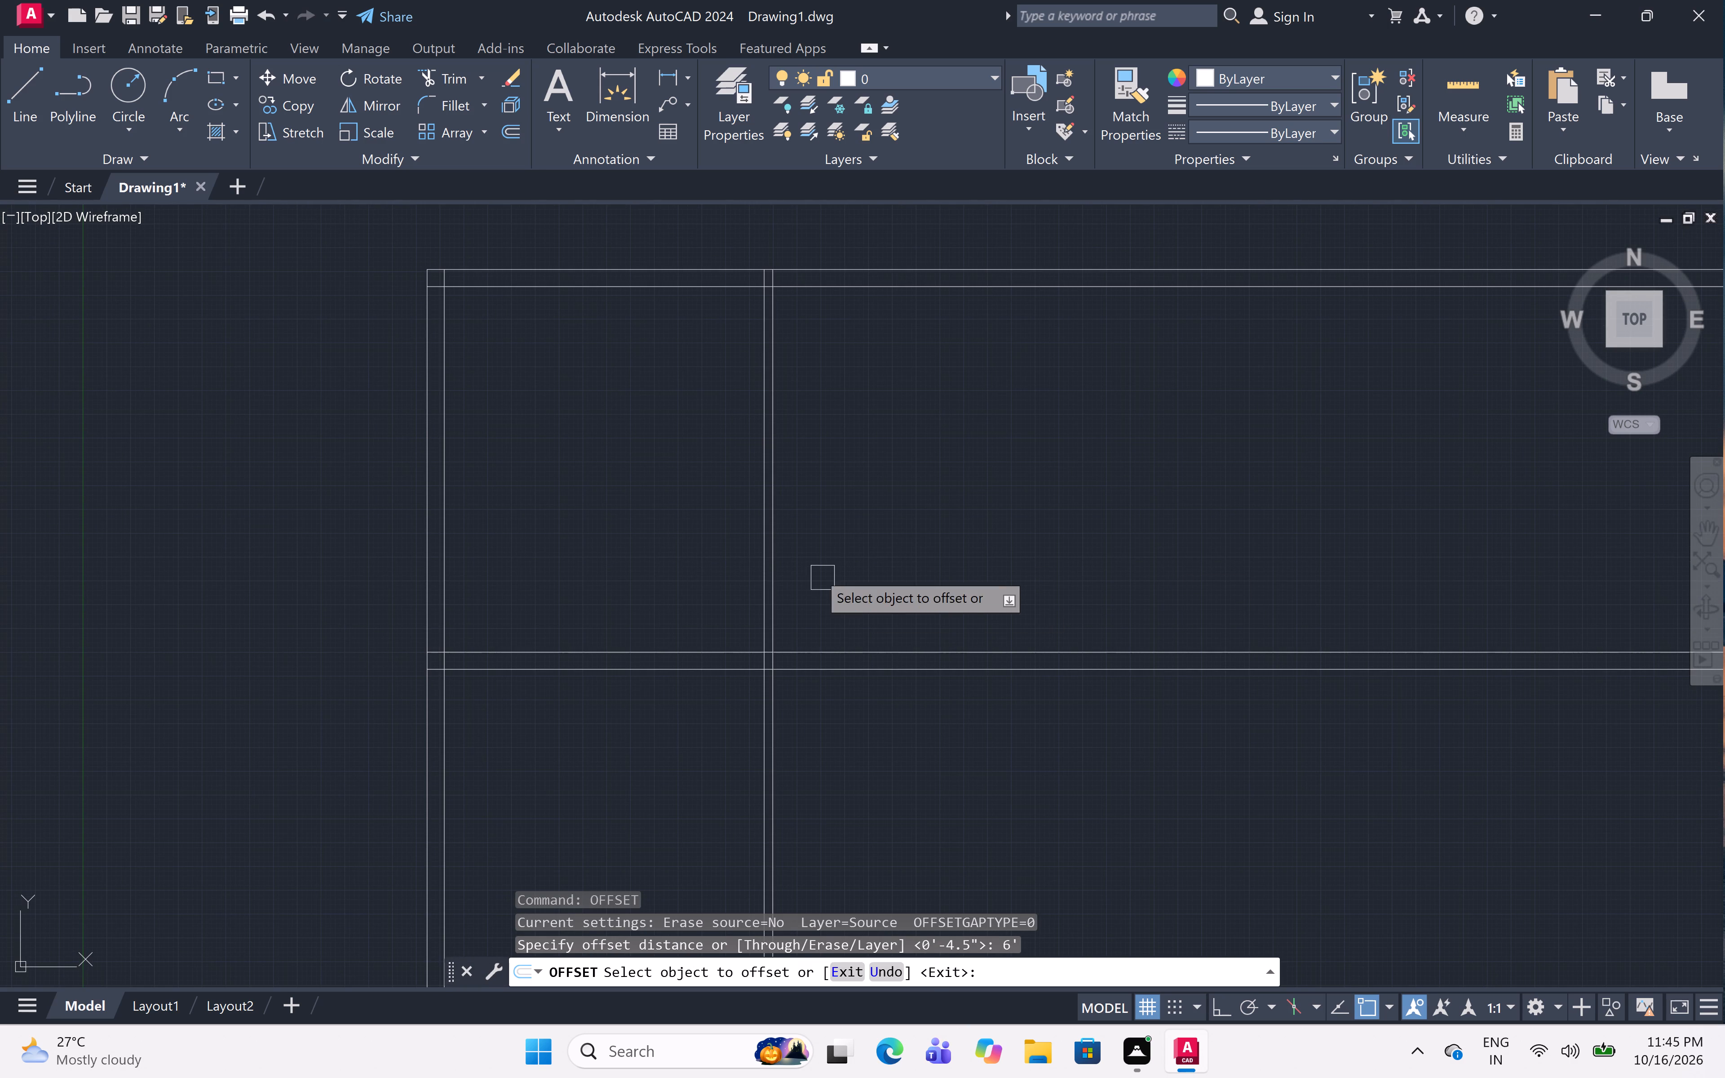
left_click(780, 598)
left_click(1029, 530)
key("space")
Offset the rightmost vertical line 9" to the right to form a wall thickness.
key("space")
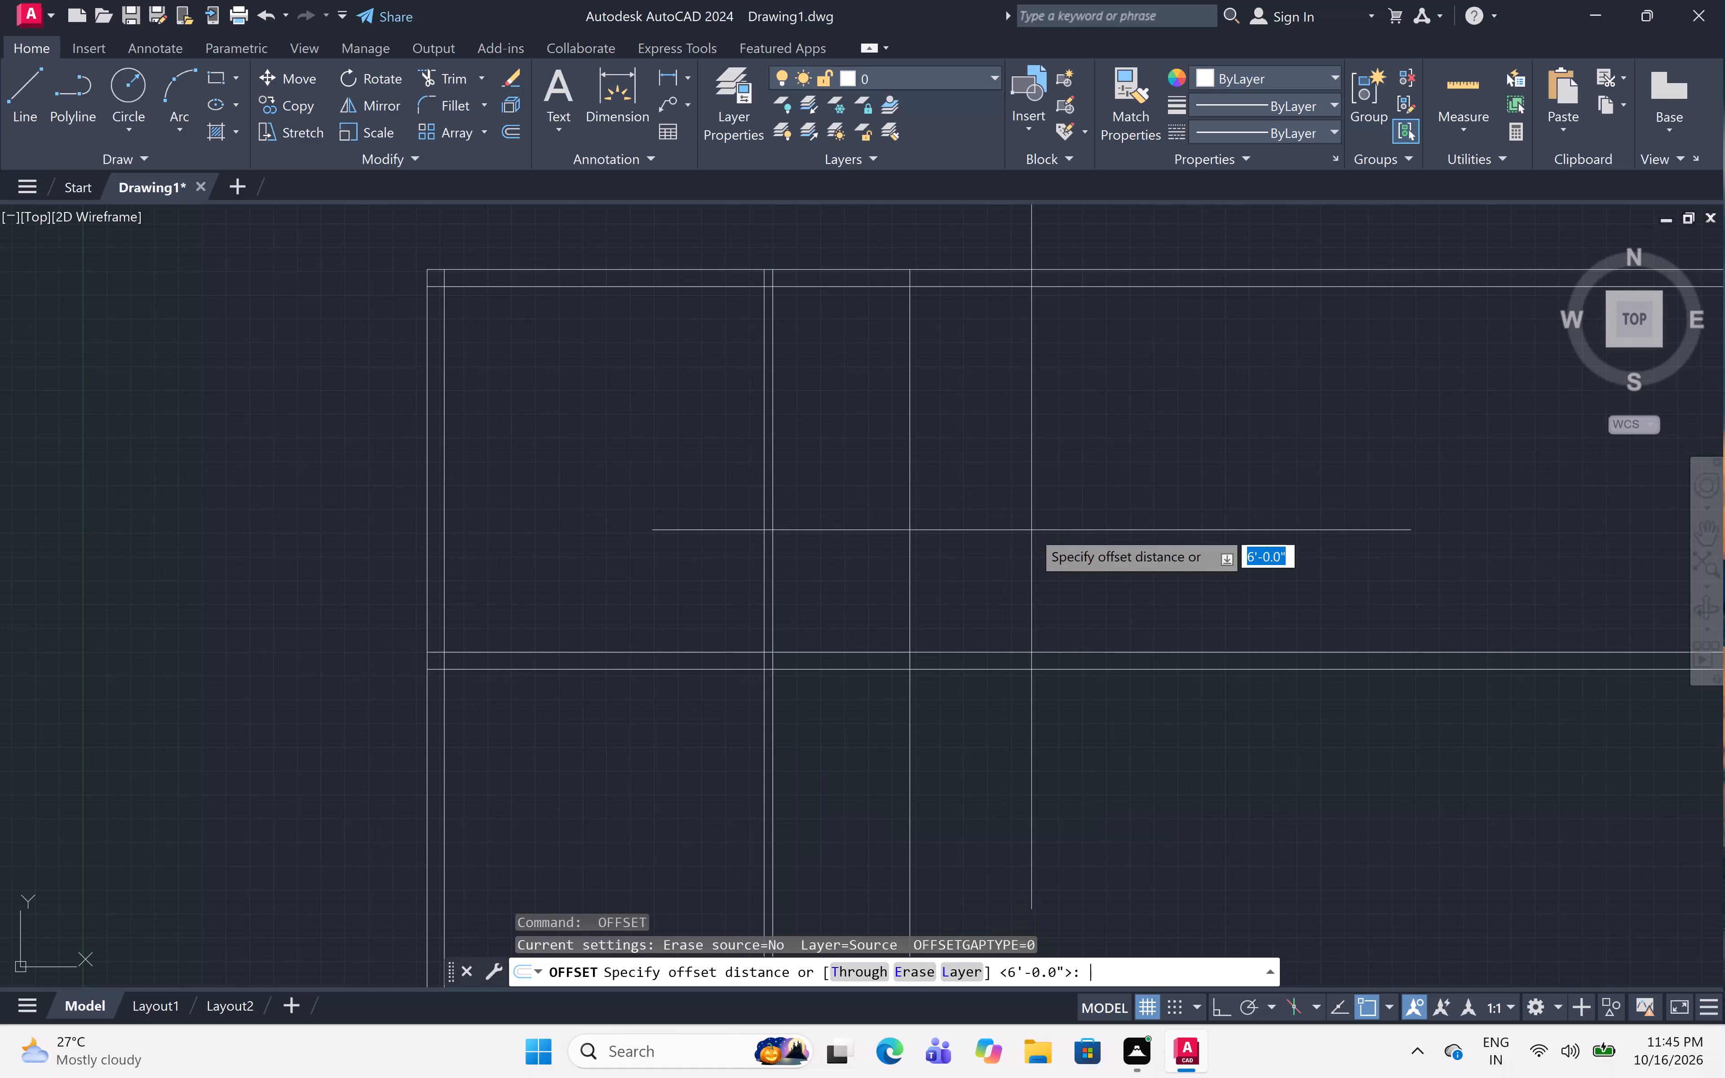
type("9")
type("\"")
key("space")
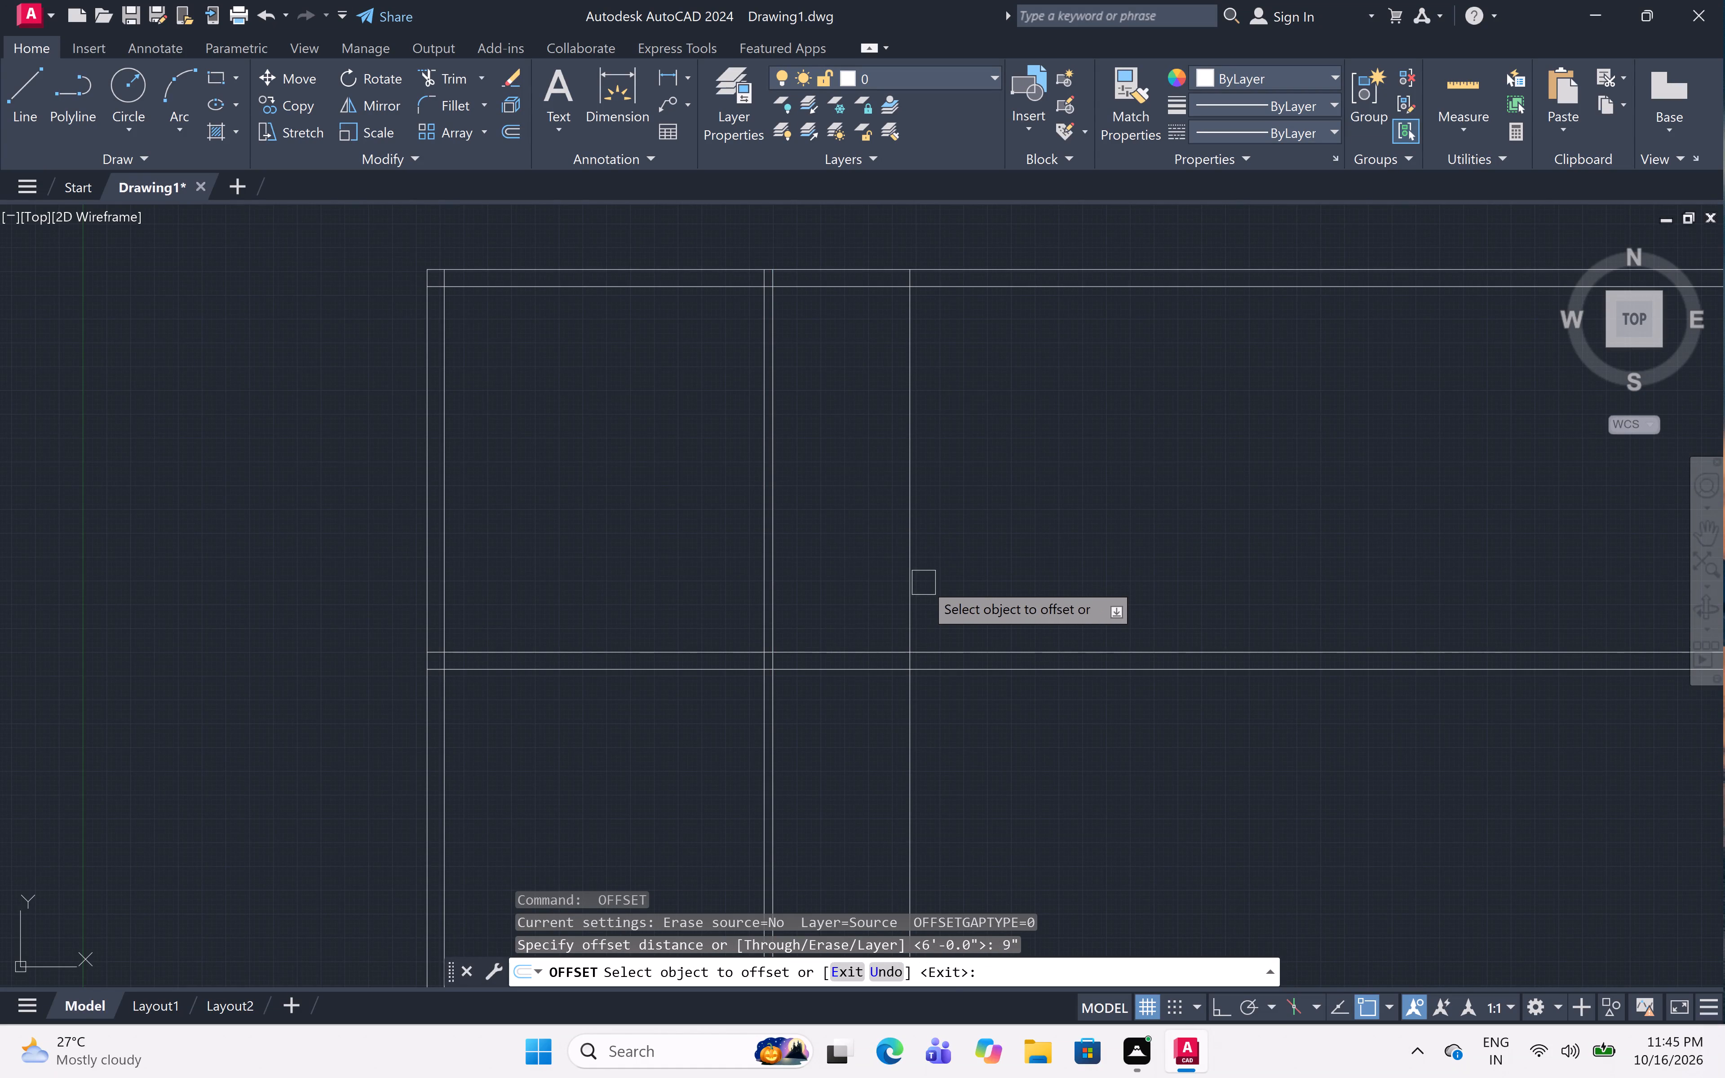
left_click(918, 569)
left_click(982, 559)
key("space")
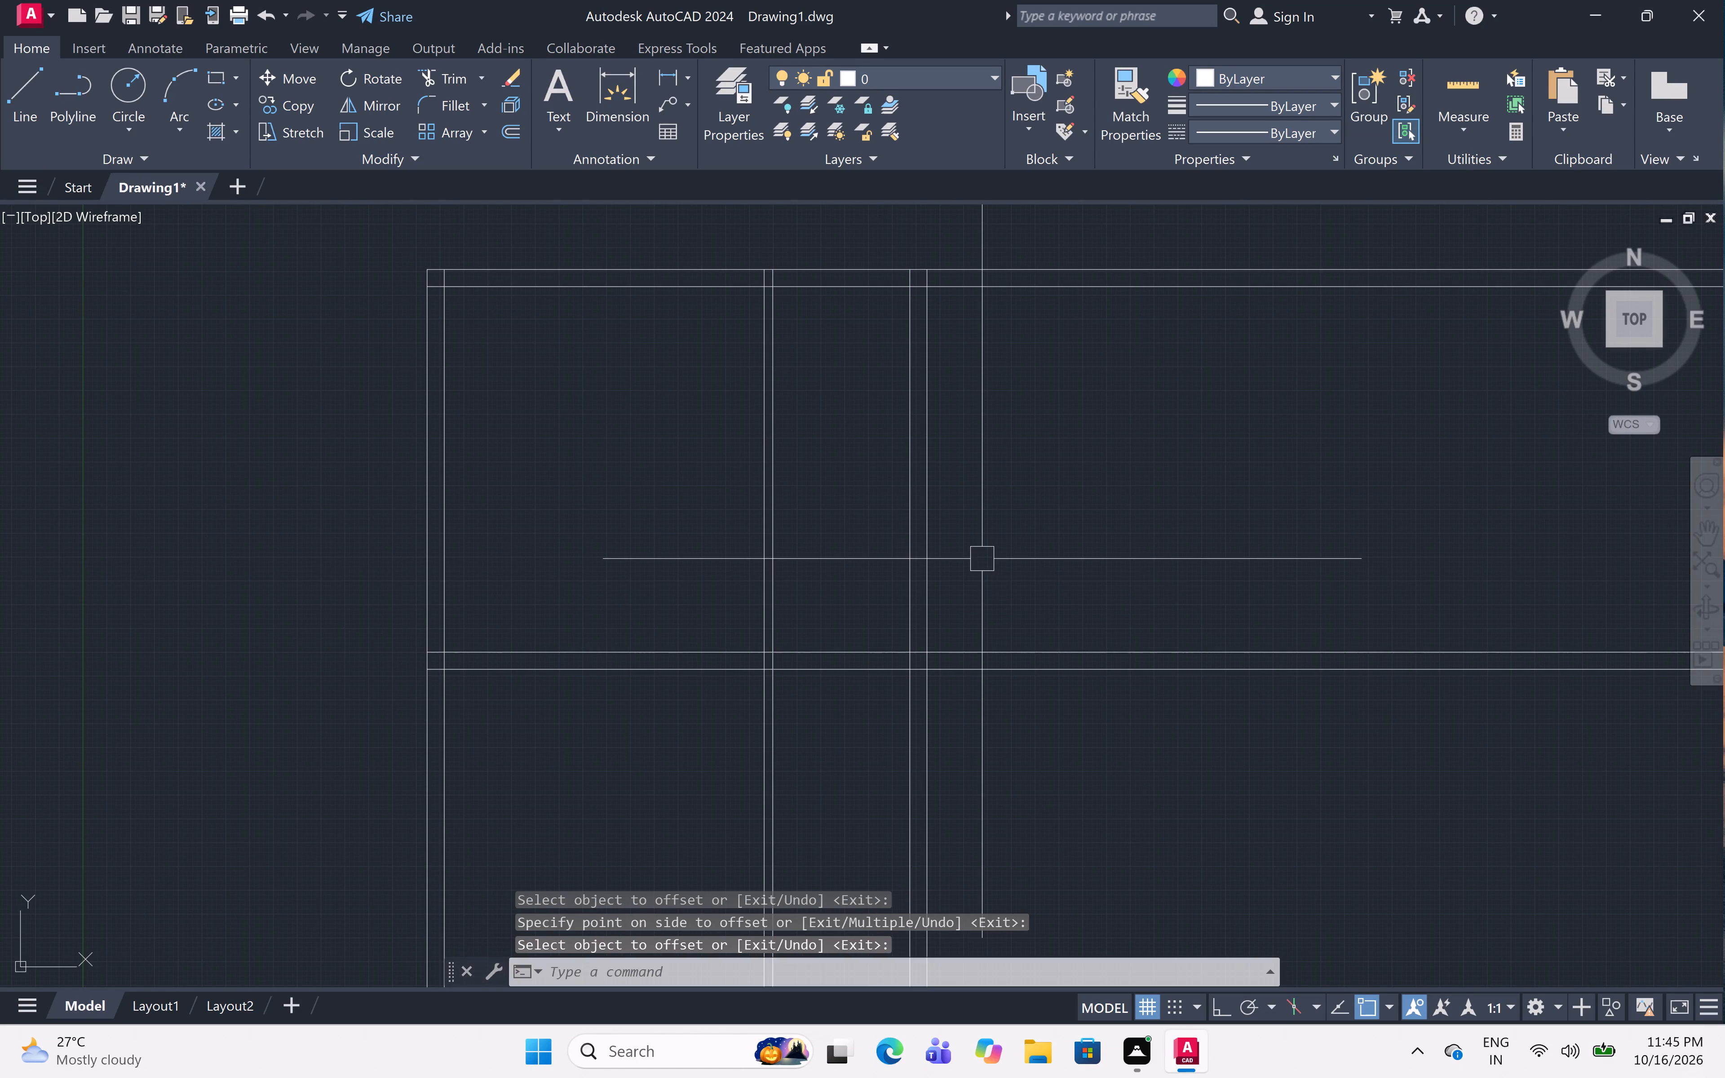
Offset the right line of the 9" vertical wall 10' to the right.
key("space")
key("1")
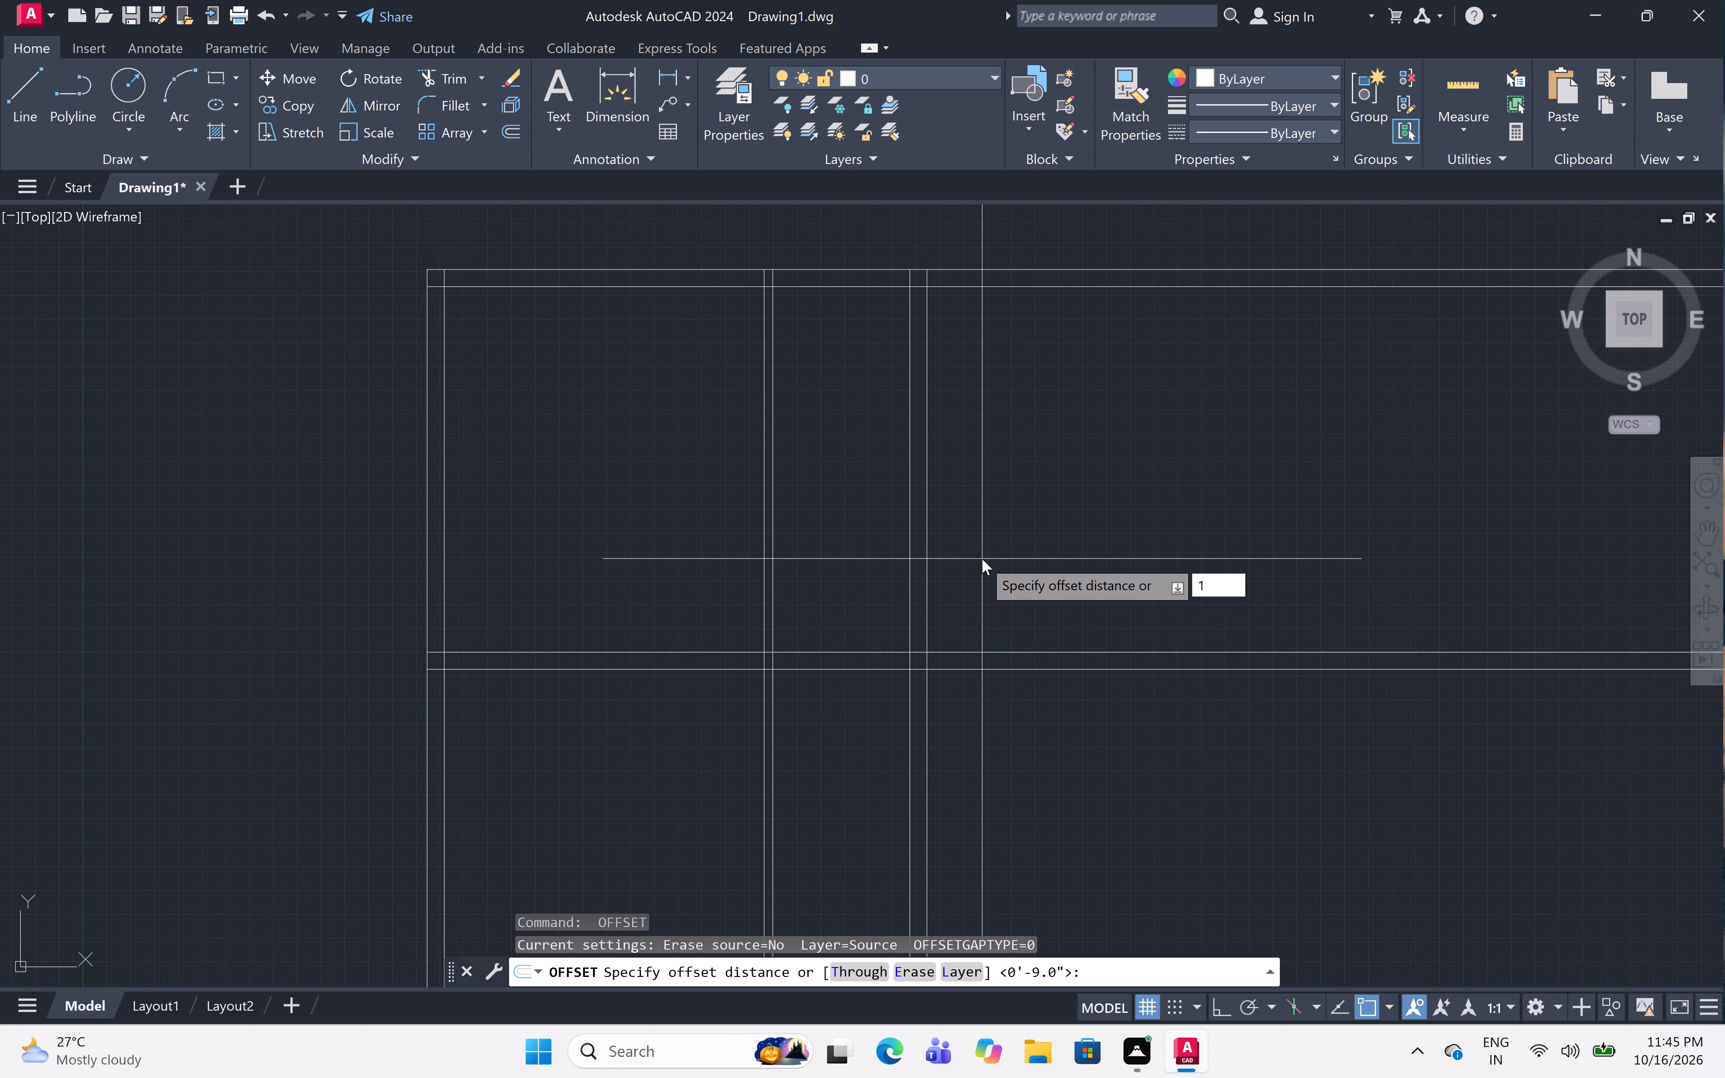
type("0'")
key("space")
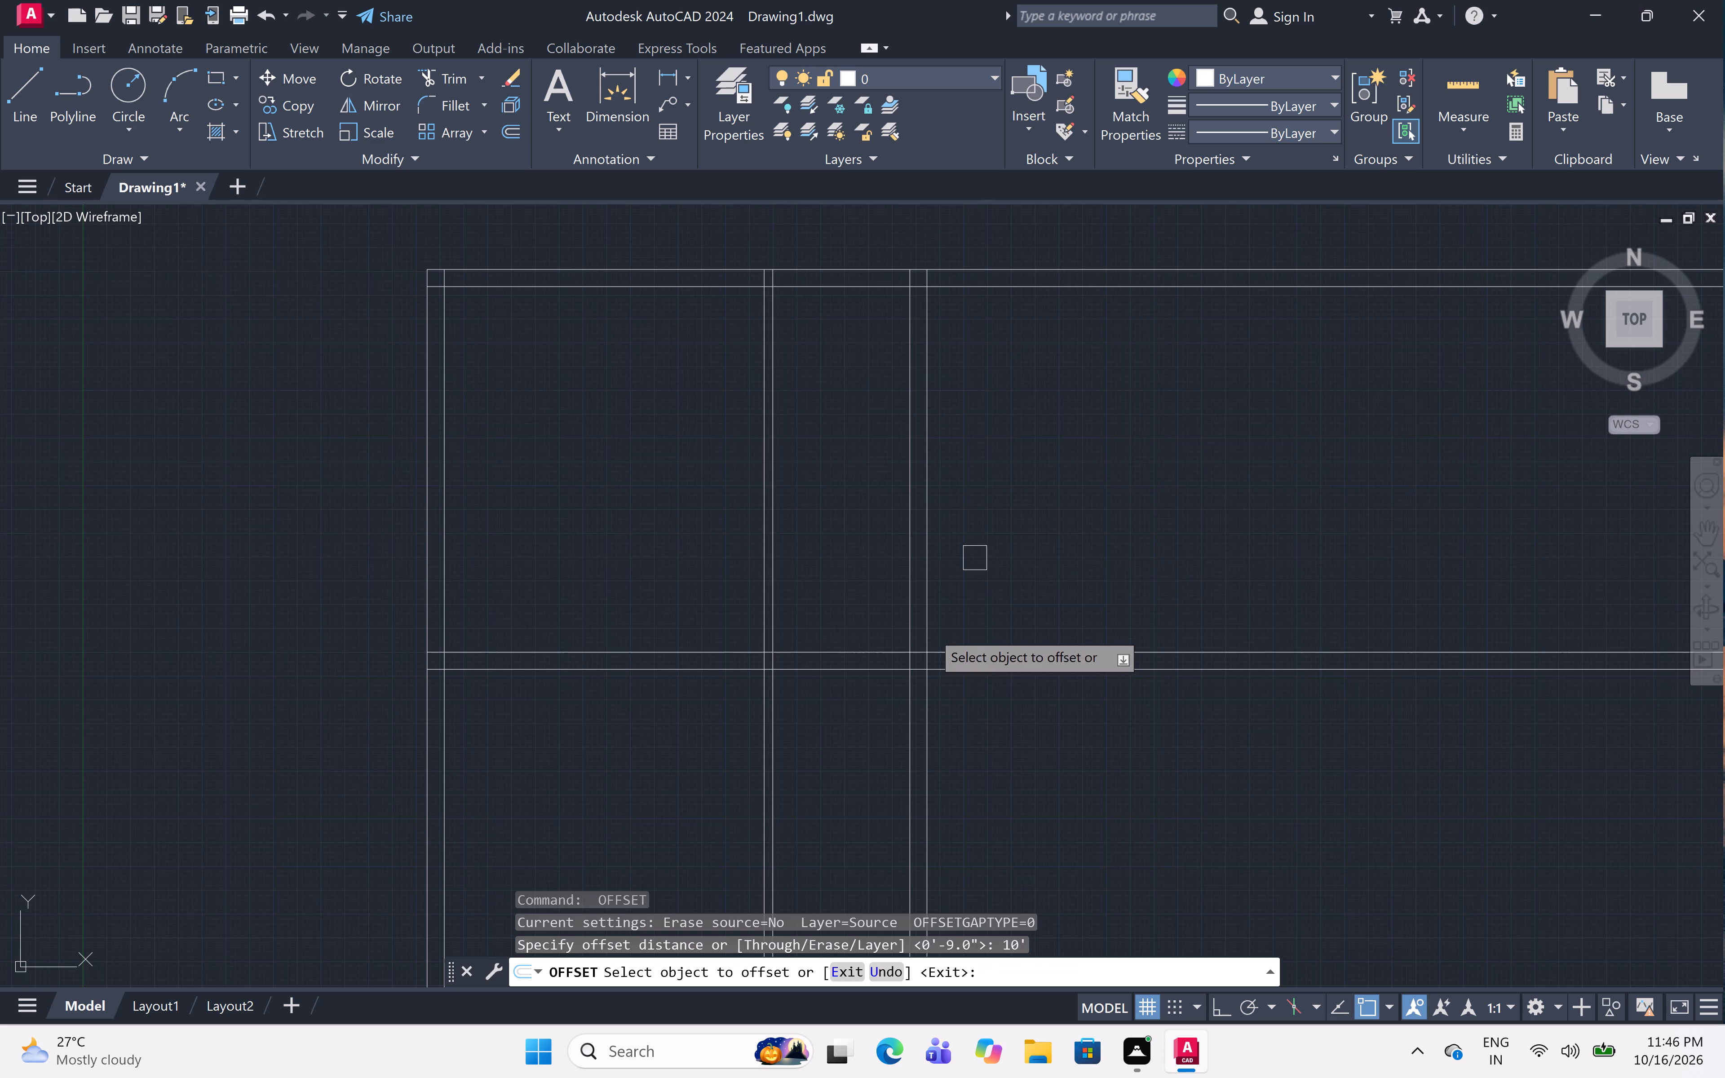
left_click(928, 596)
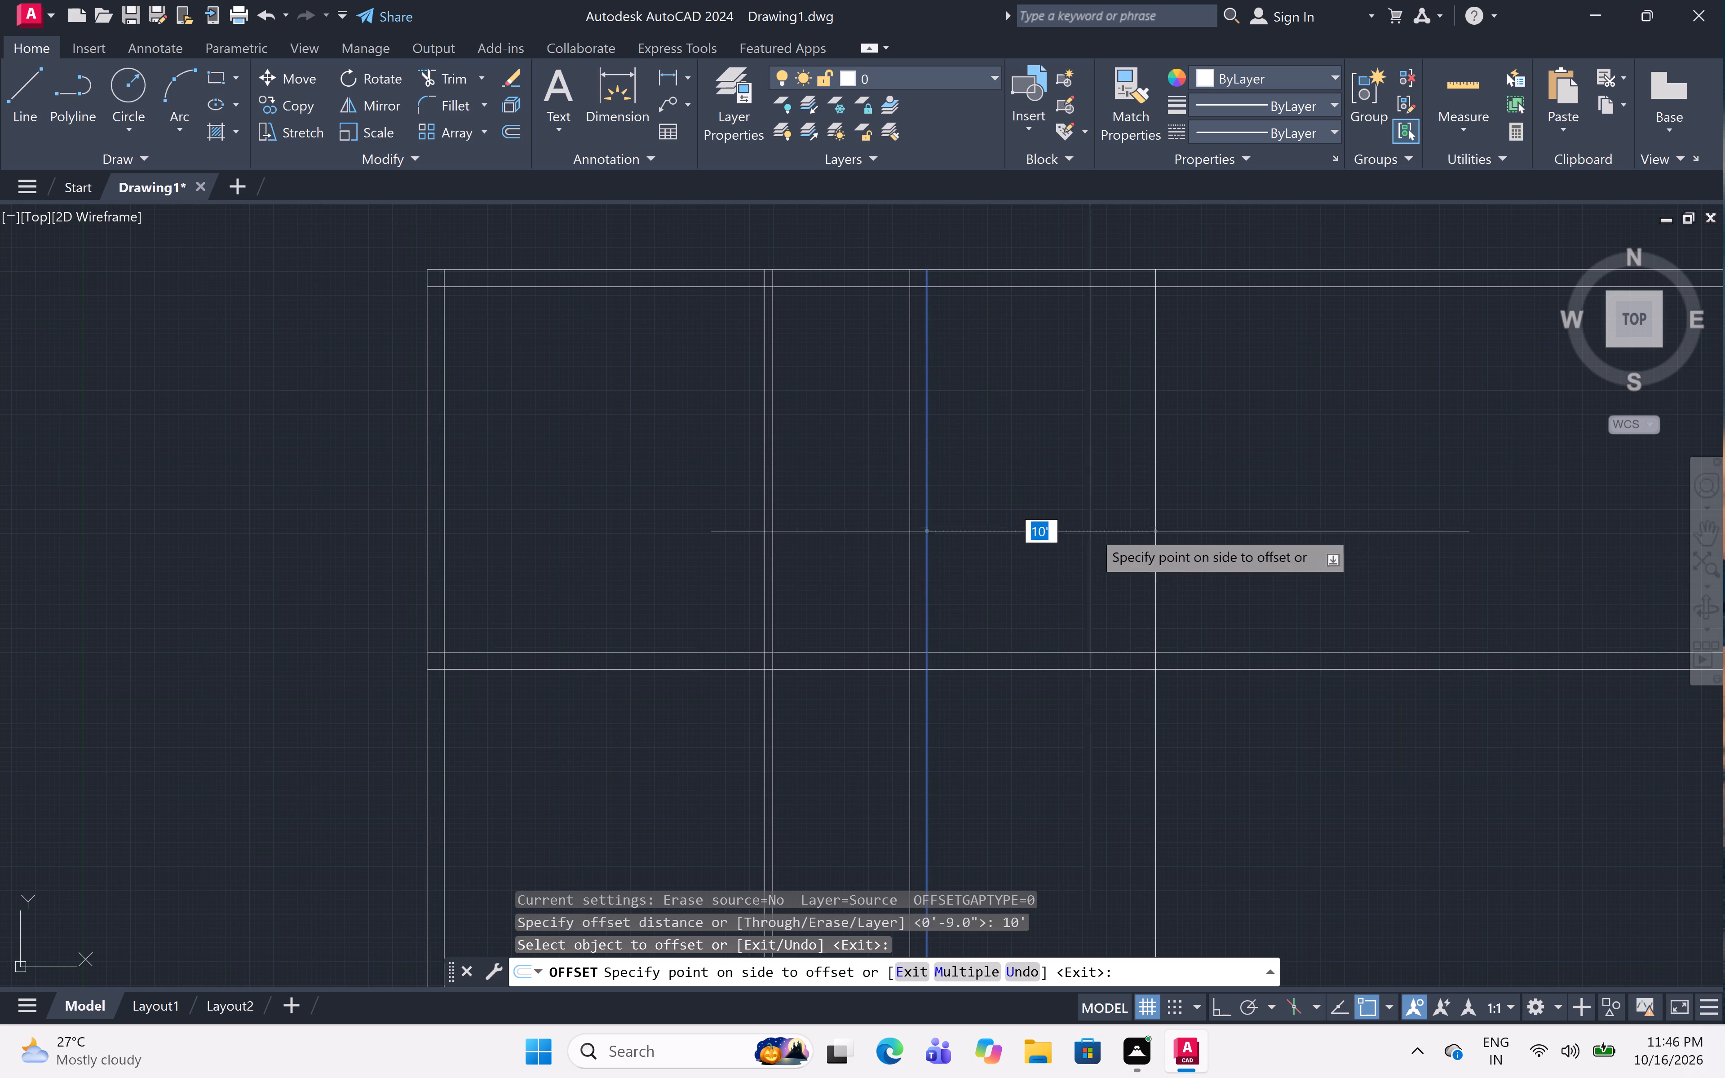
left_click(1178, 507)
key("space")
Offset the rightmost vertical line 9" to the right to form the outer wall thickness.
key("space")
type("9\"")
key("space")
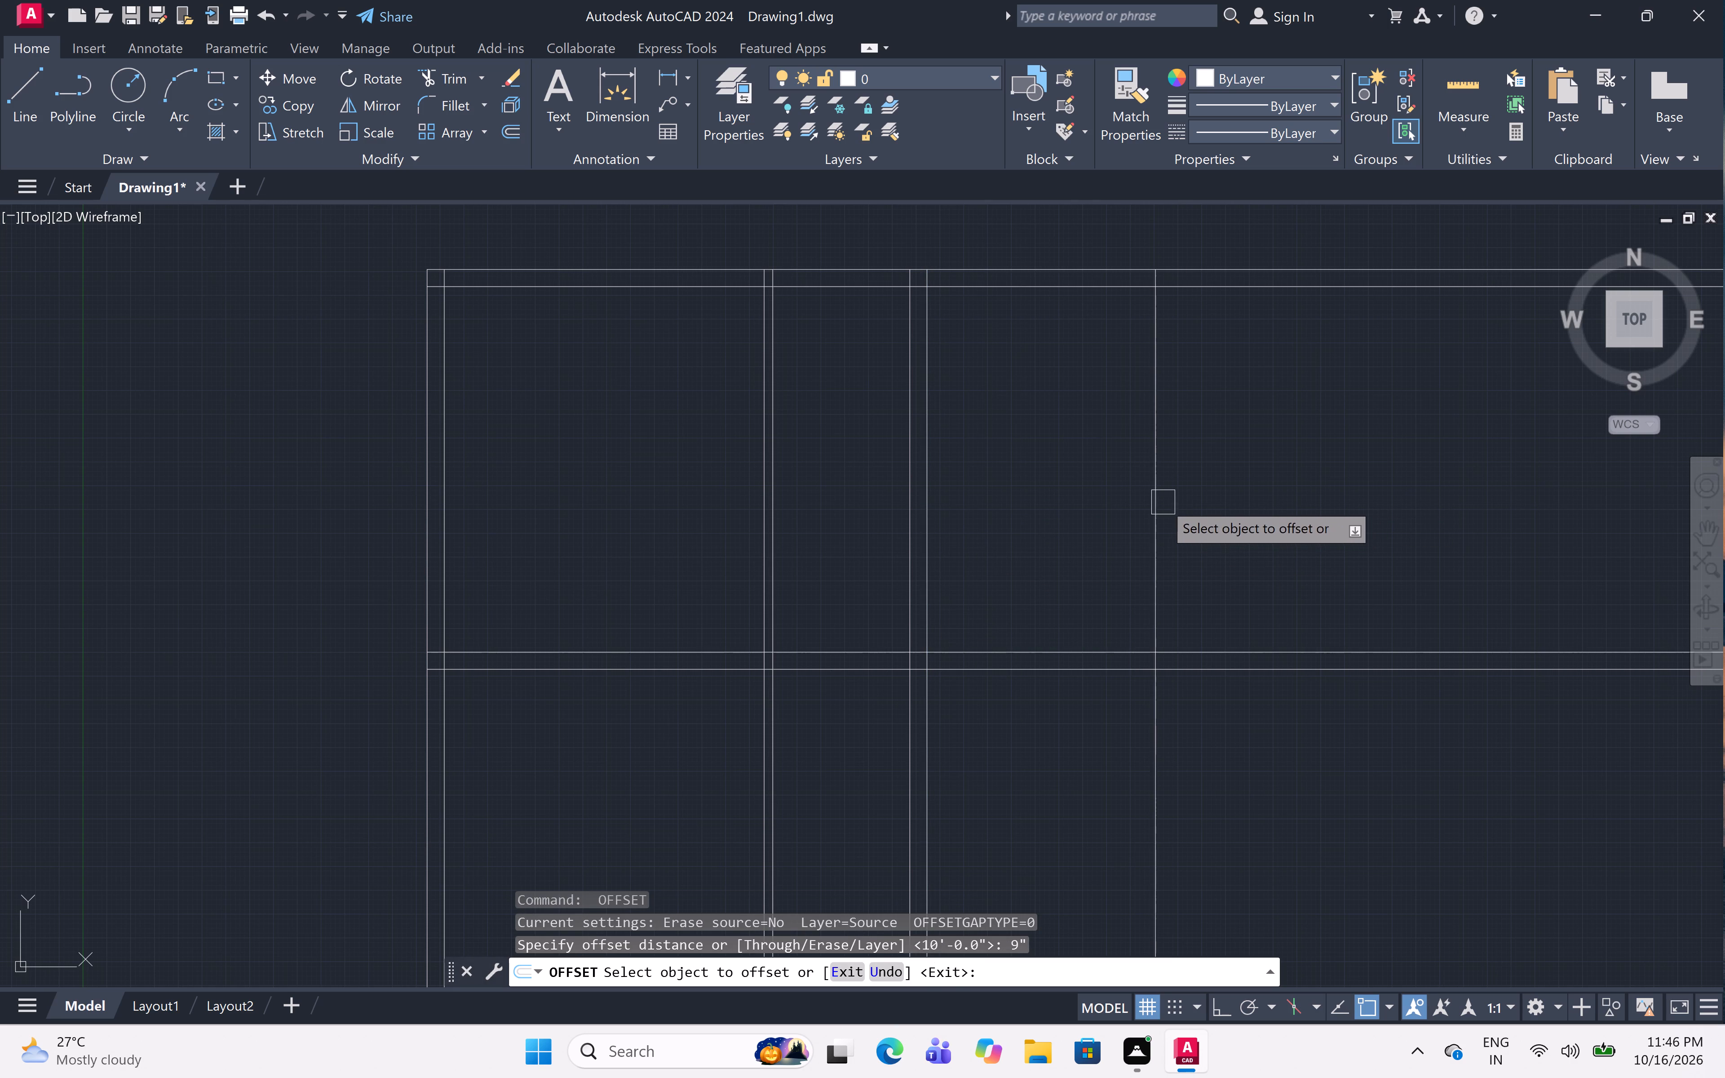
left_click(1161, 500)
left_click(1260, 483)
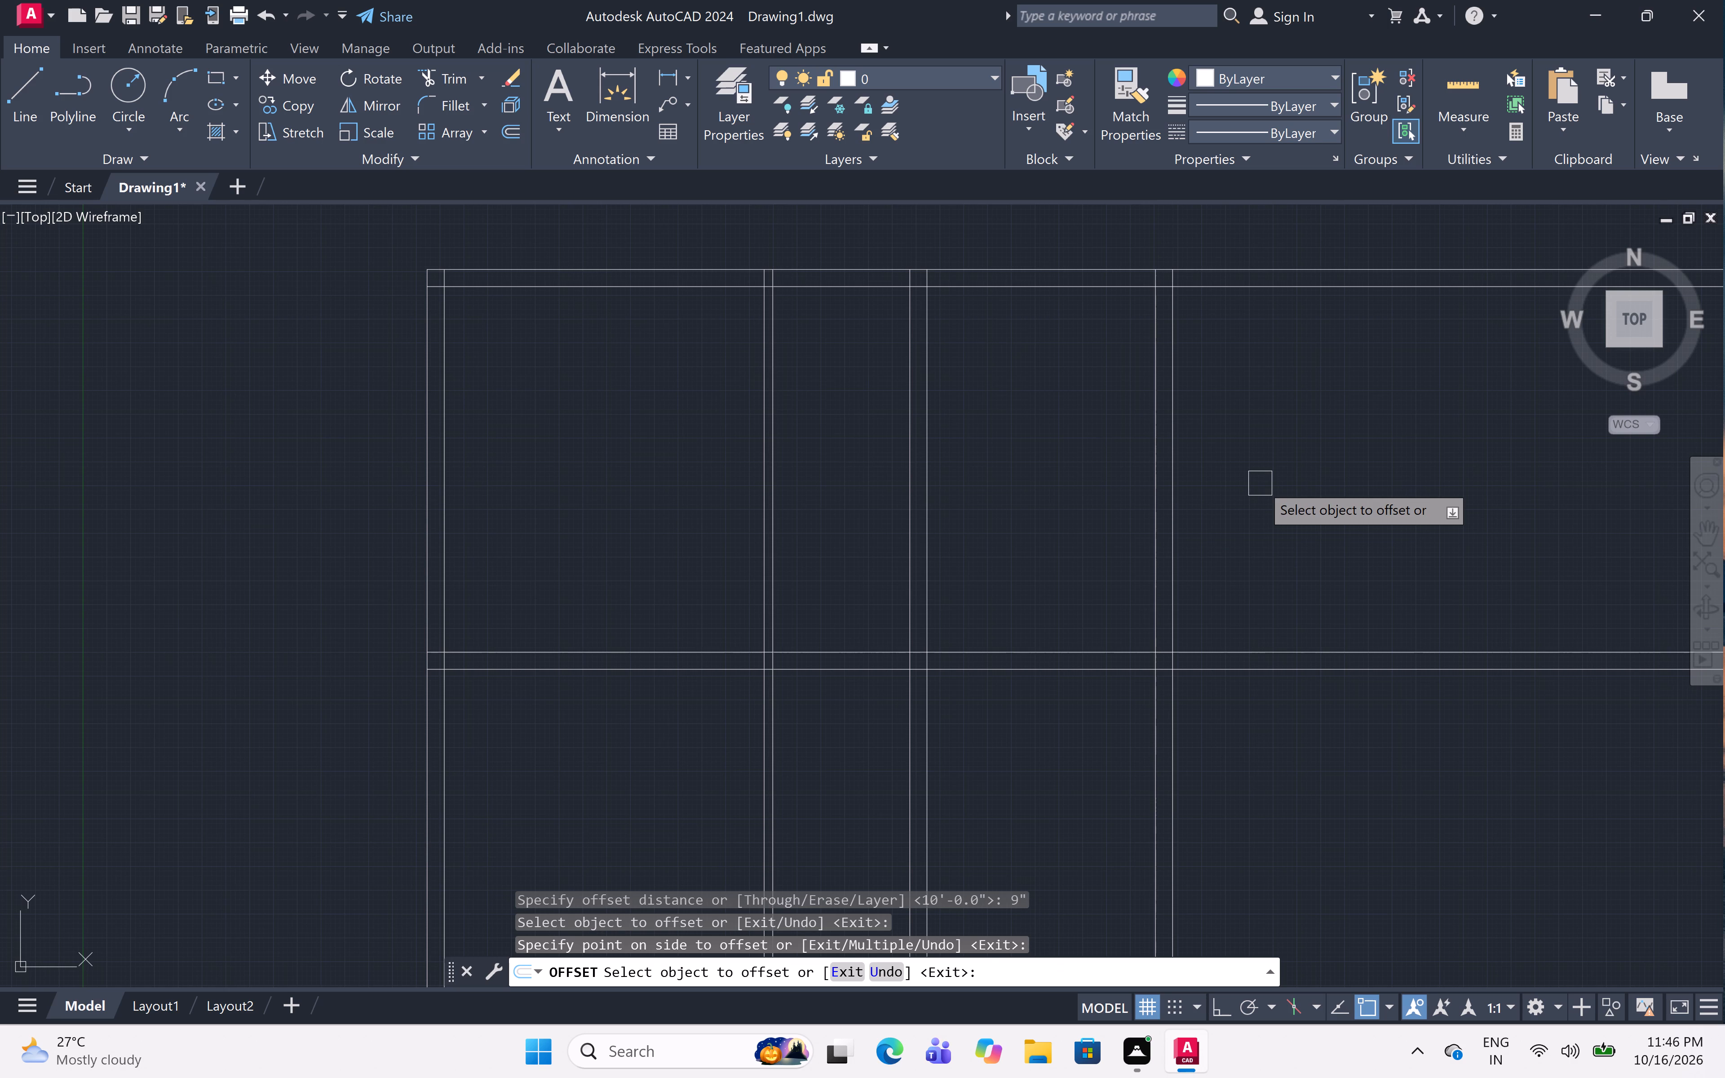
key("Escape")
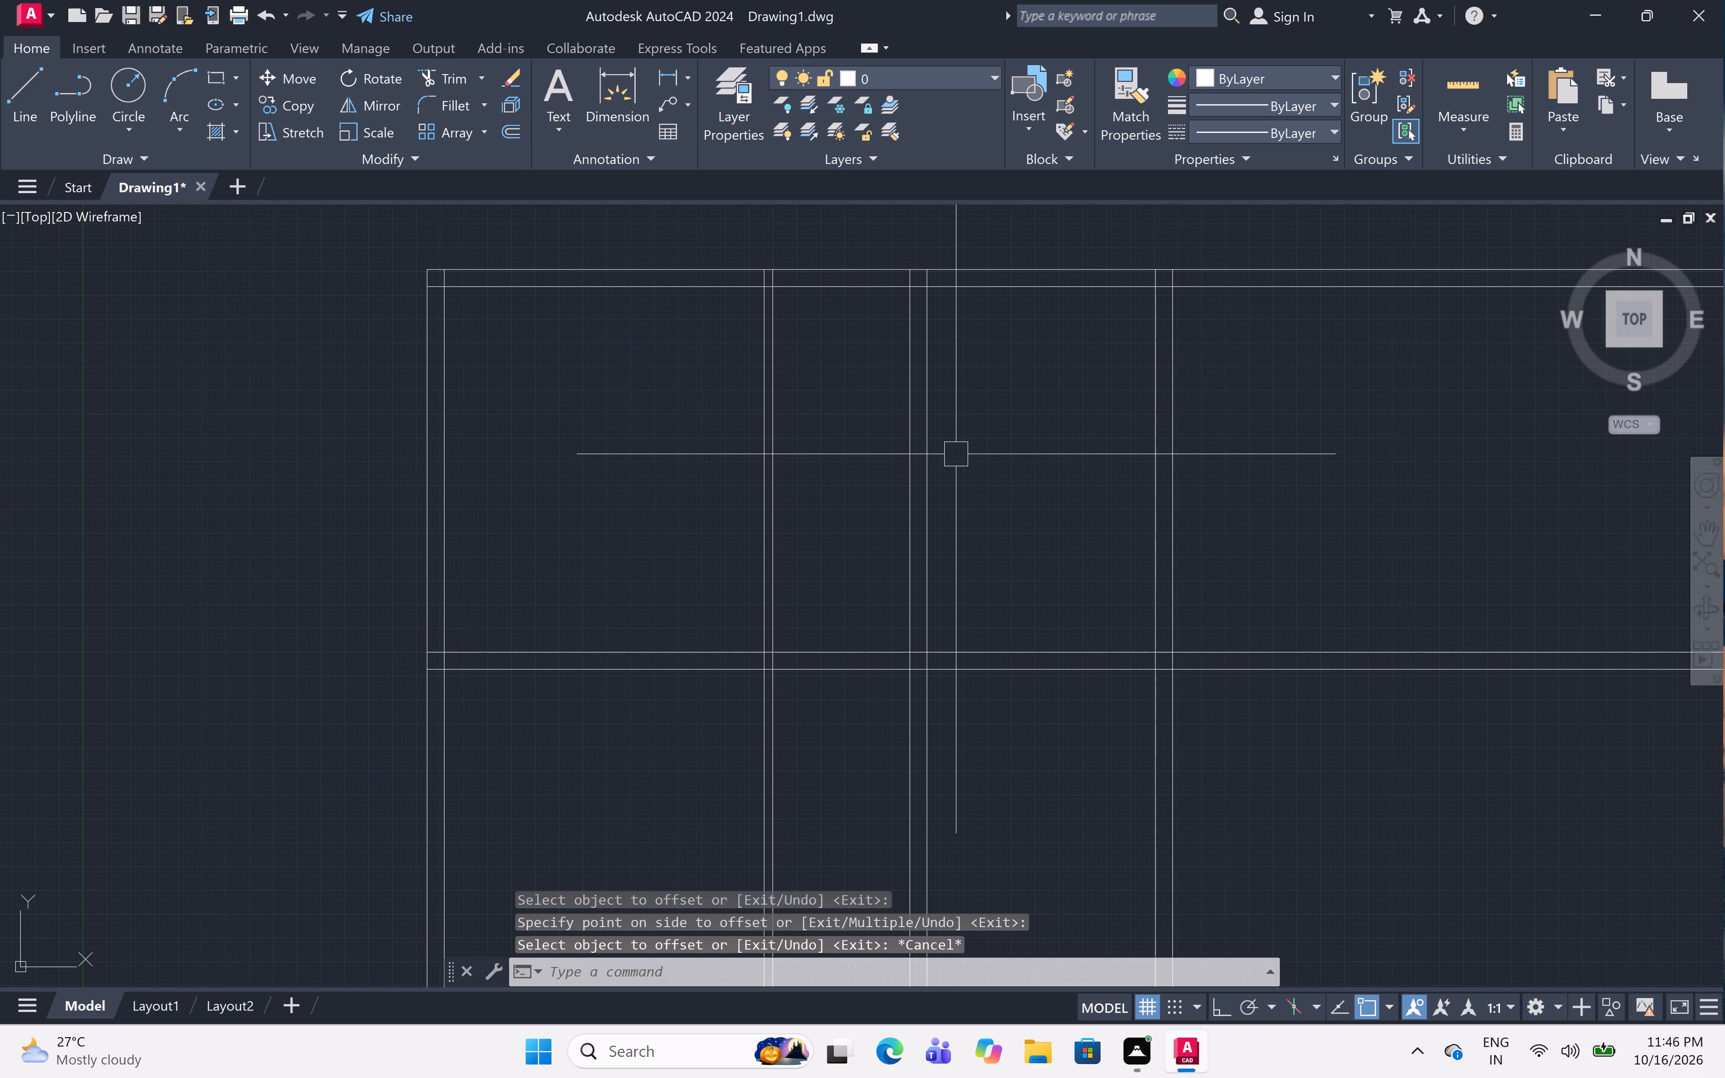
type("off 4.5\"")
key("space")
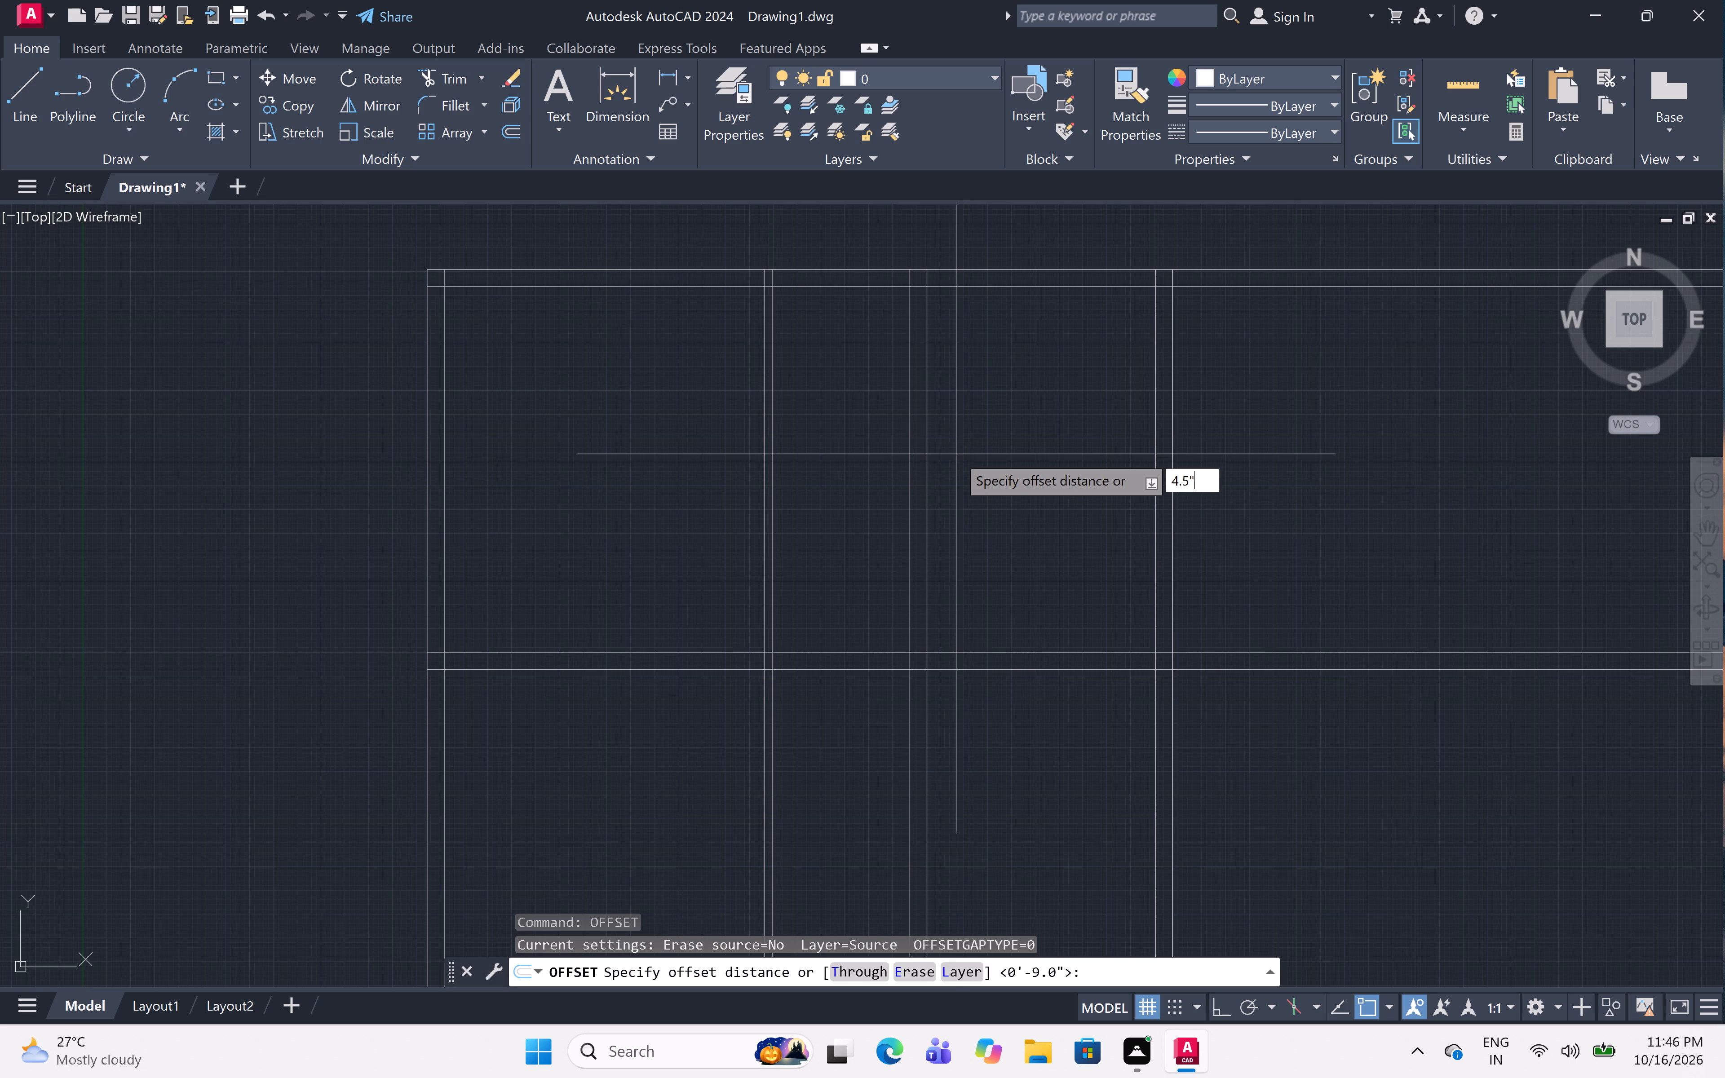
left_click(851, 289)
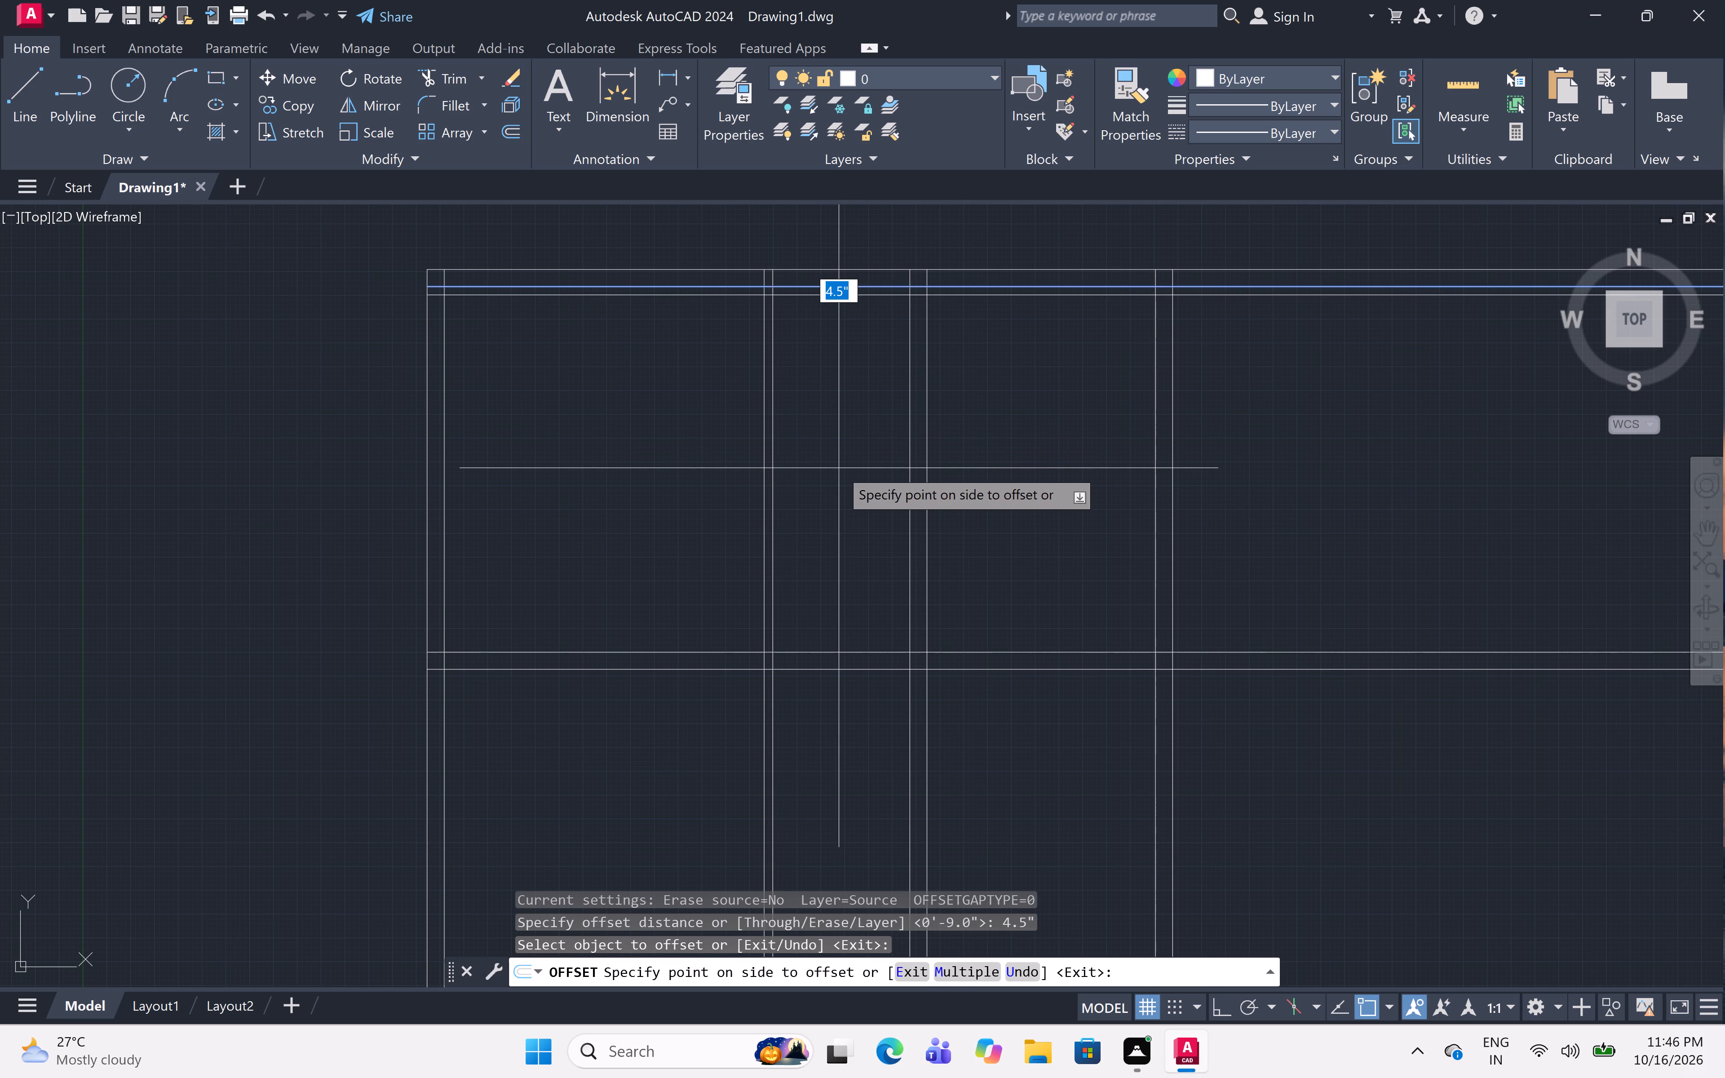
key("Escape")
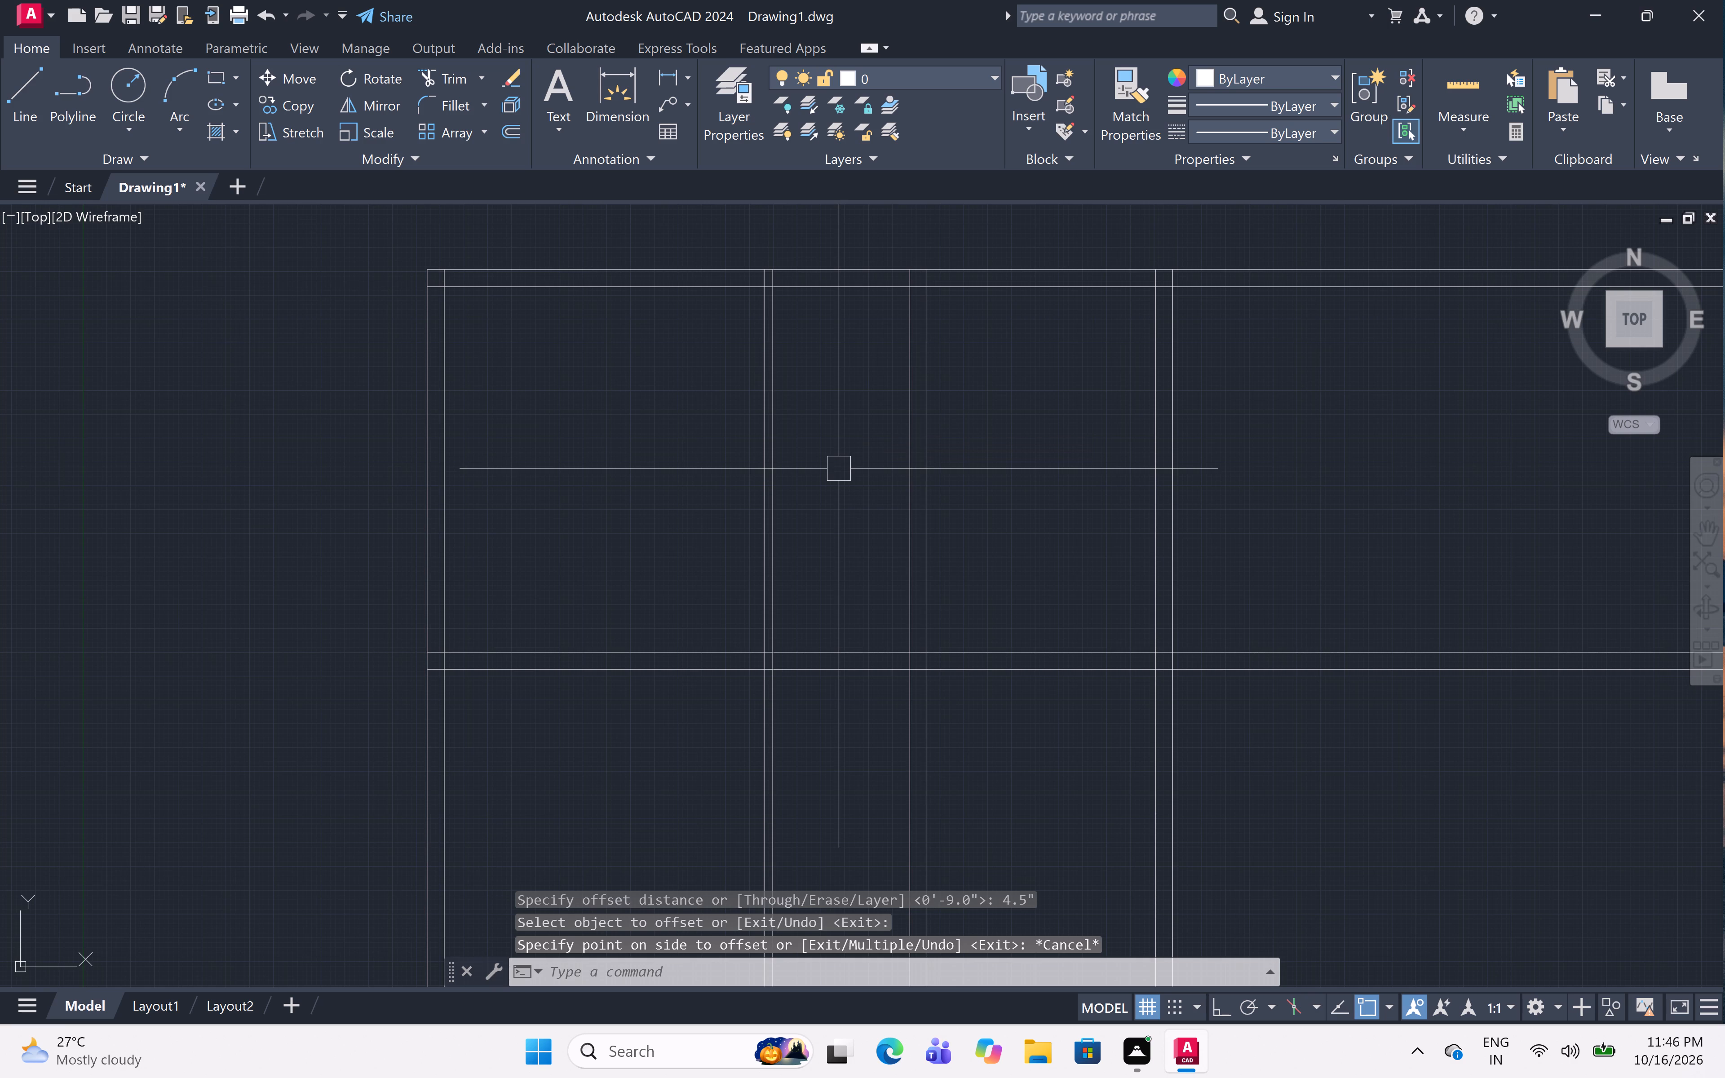
Offset the inner line of the top wall 5' downward.
type("off 5'")
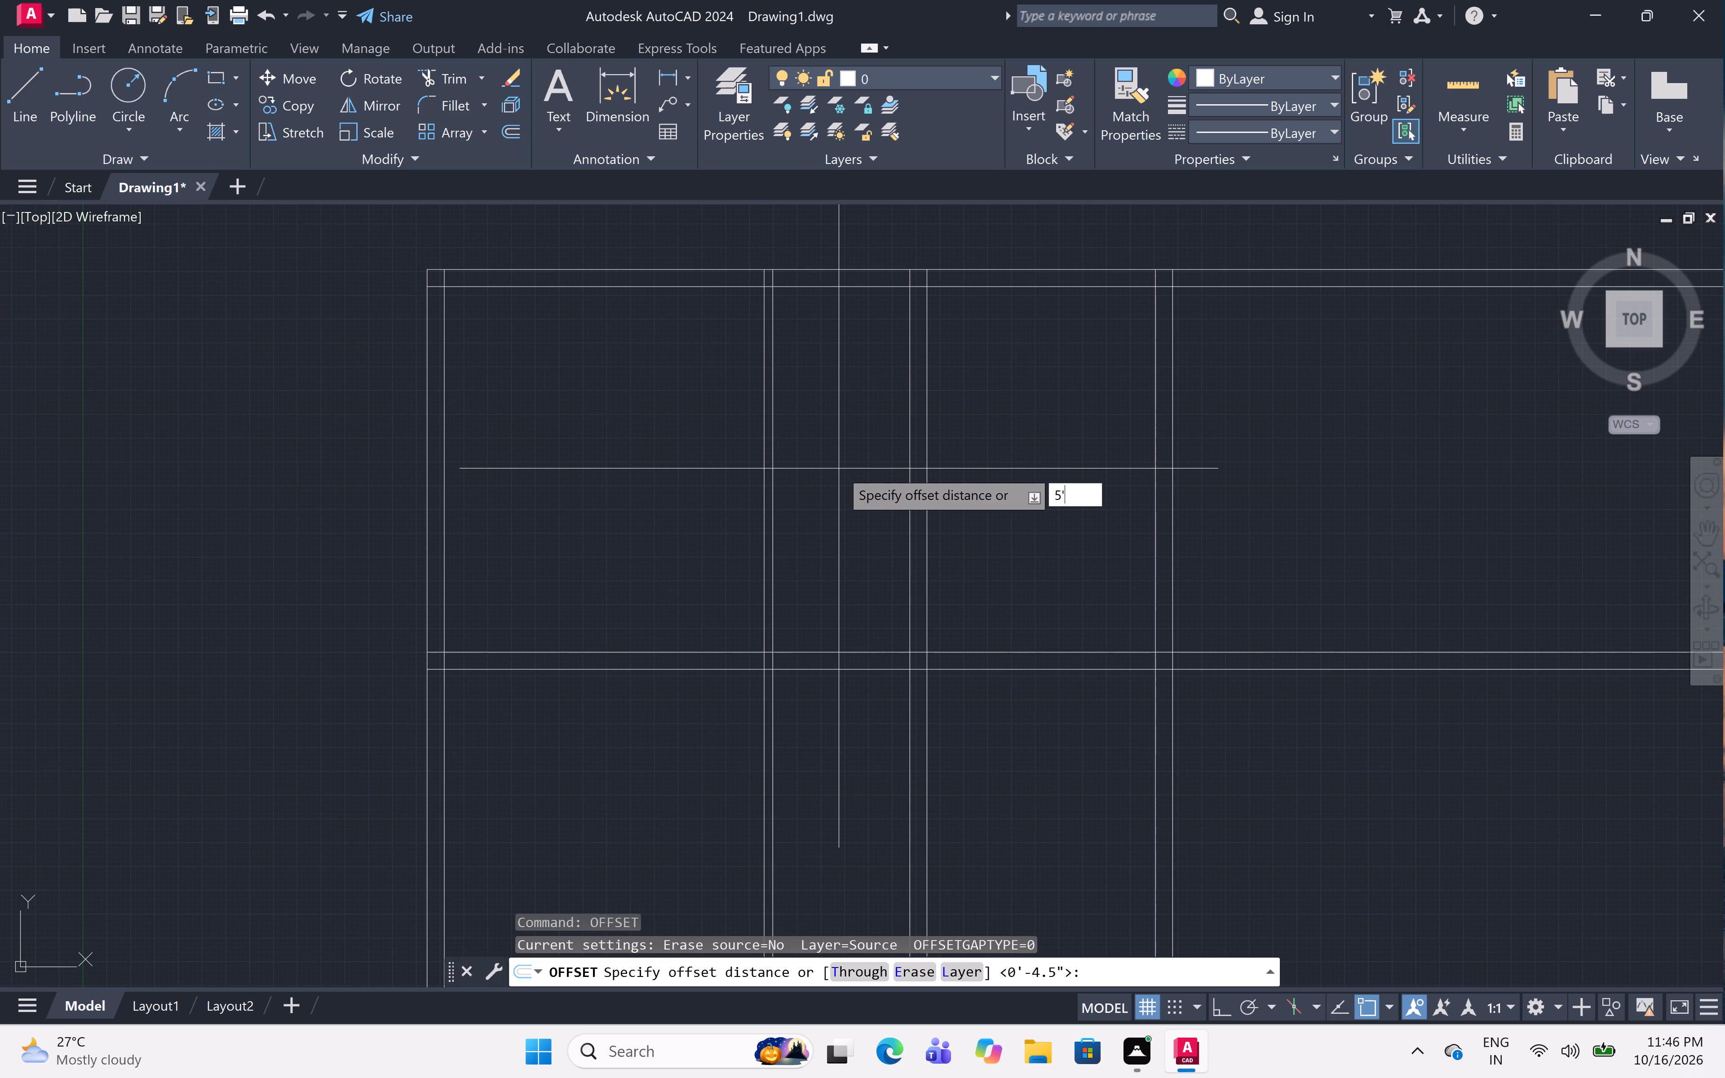
key("space")
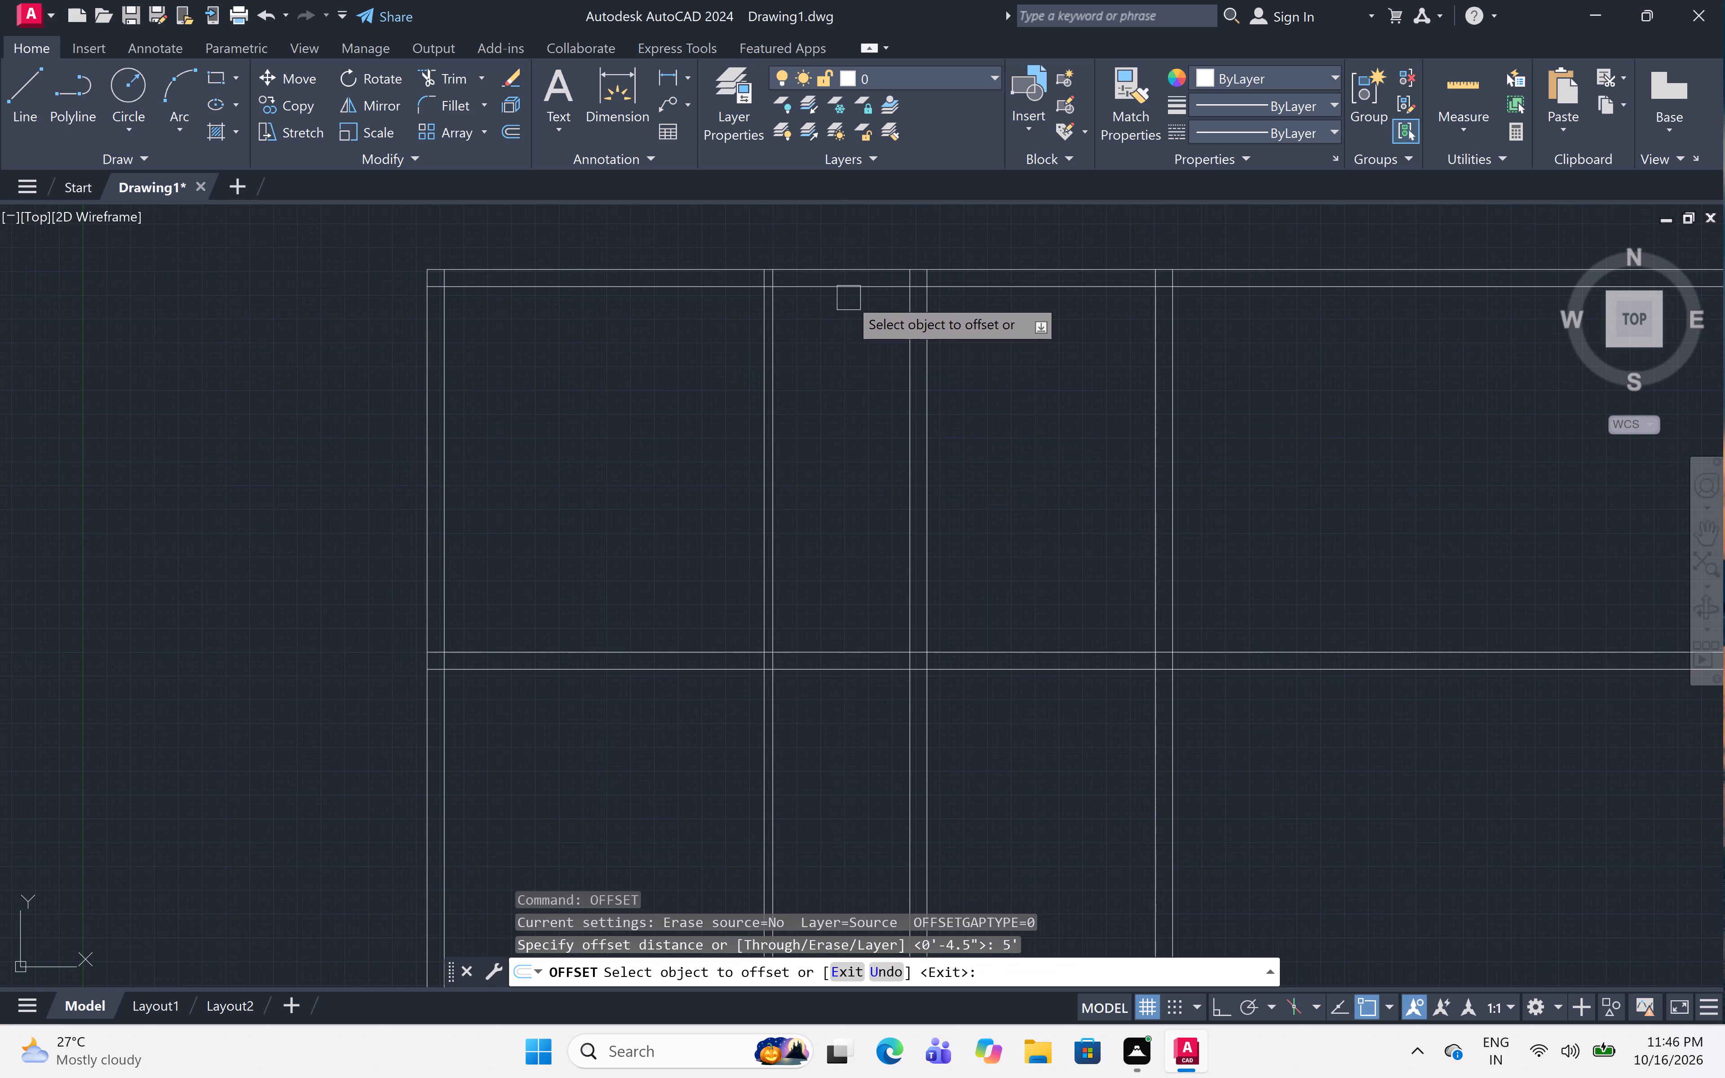
left_click(849, 294)
left_click(850, 458)
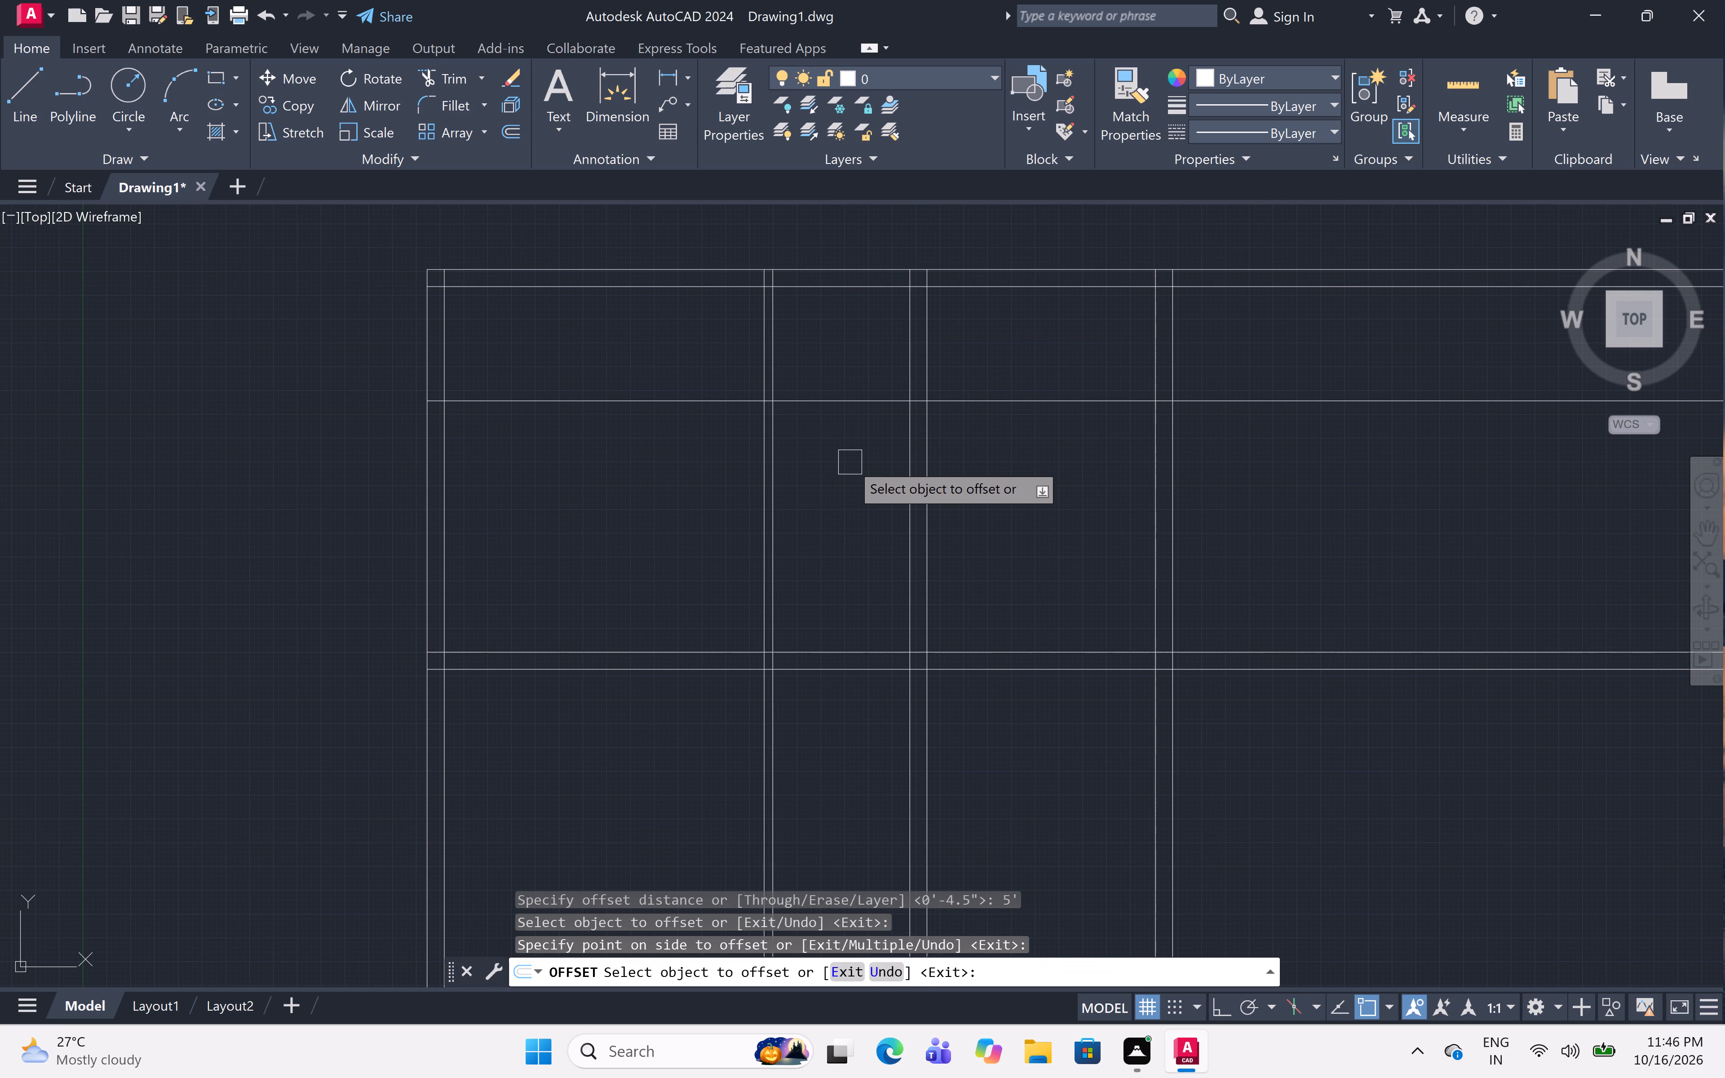
key("space")
Offset the horizontal line 5' below the top wall 4.5" downward to form a partition wall.
key("space")
type("4.5\"")
key("space")
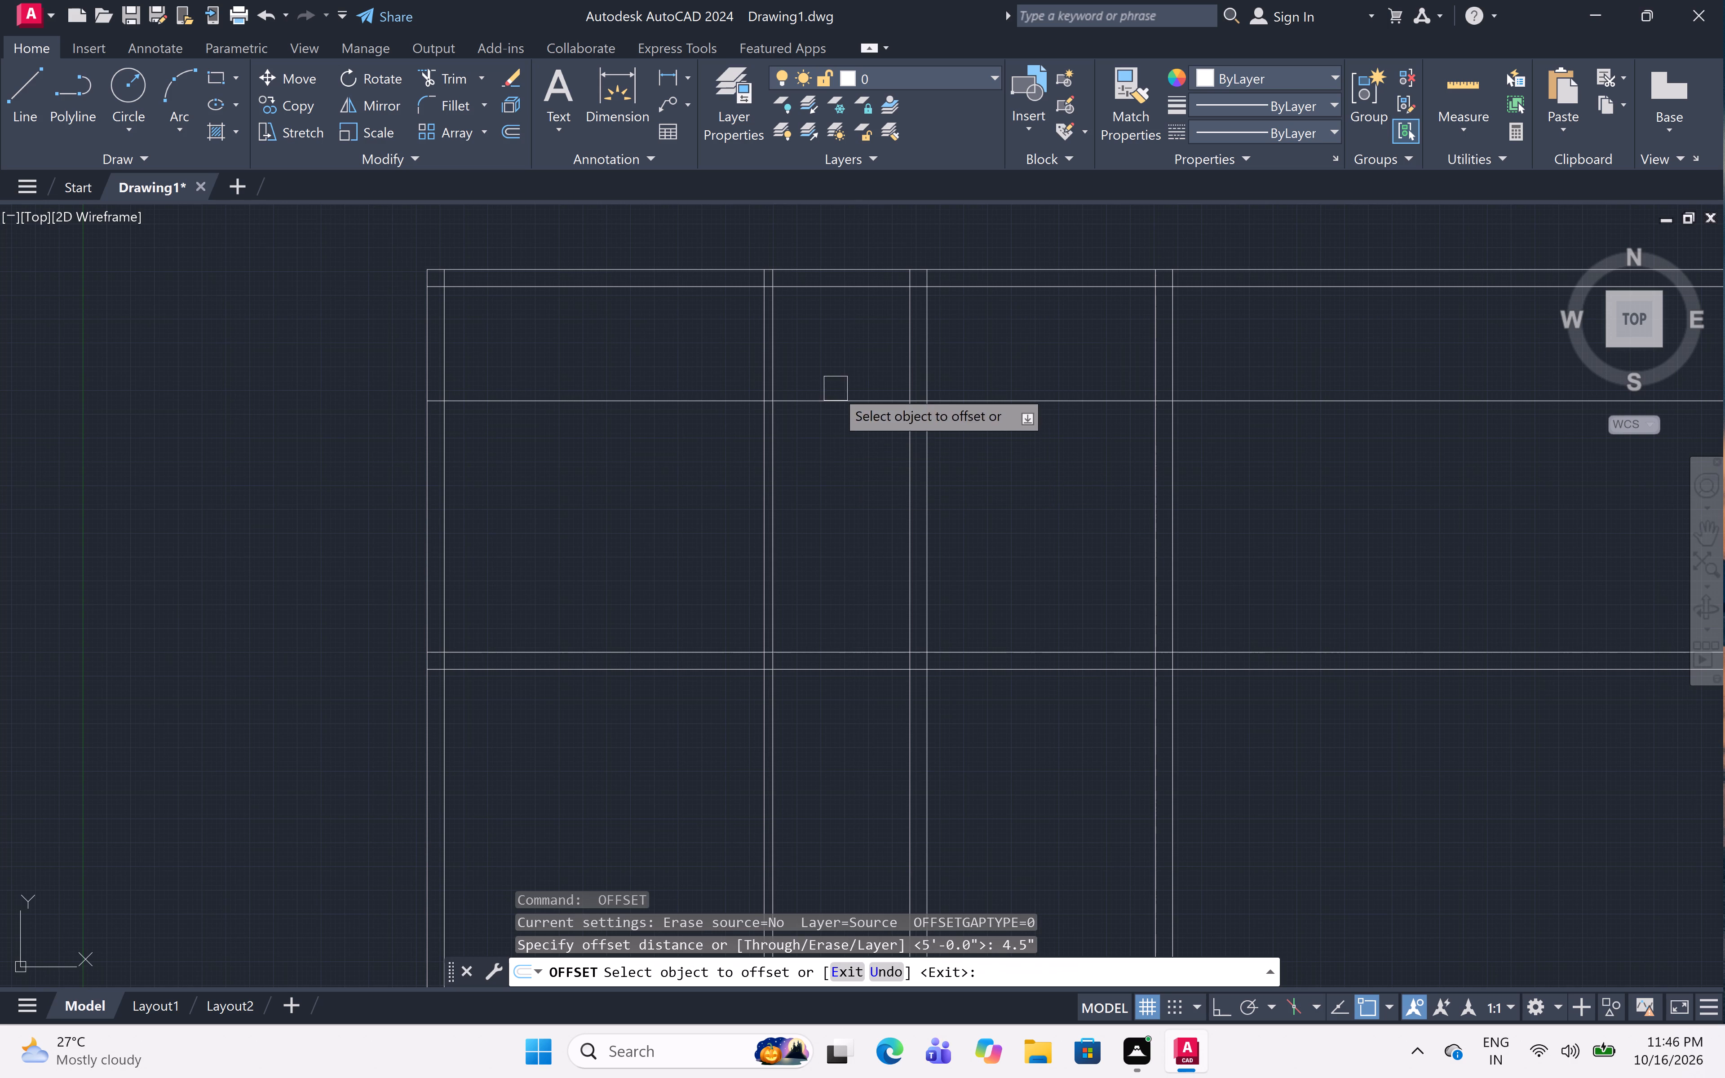
left_click(838, 406)
left_click(840, 465)
key("space")
Offset the lower line of the horizontal 4.5" partition 5' downward.
key("space")
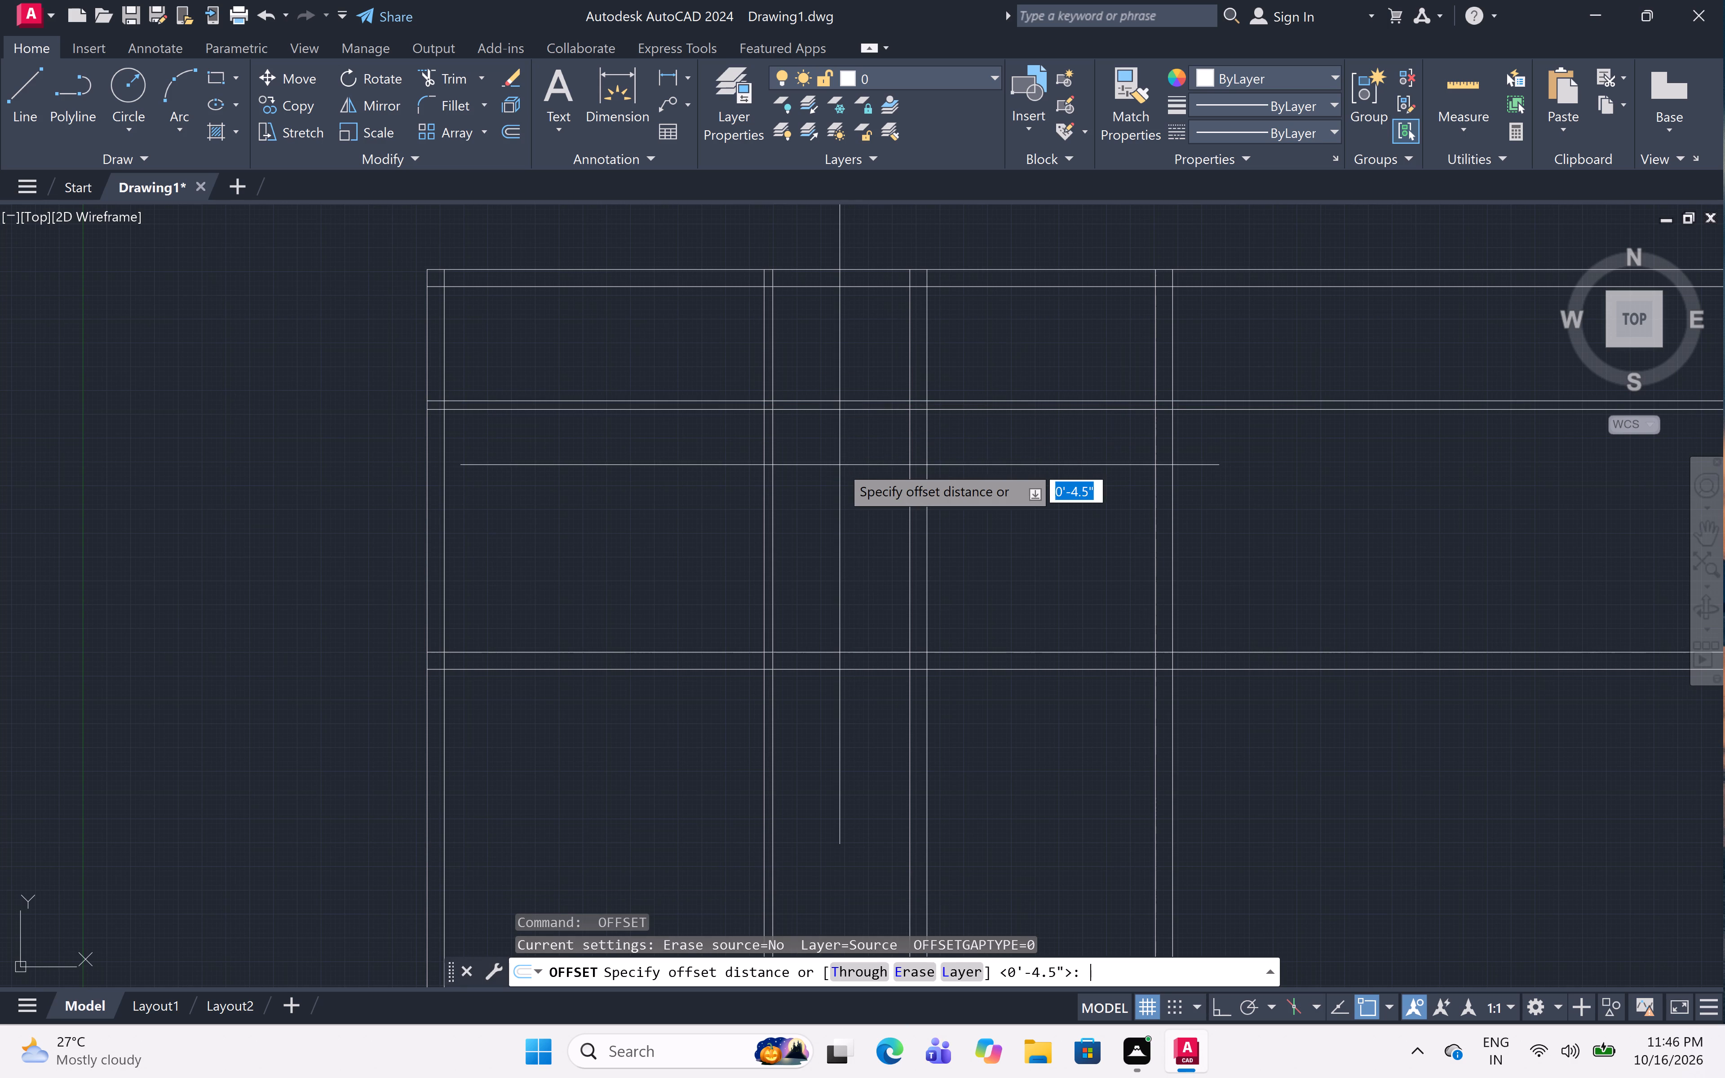
type("5'")
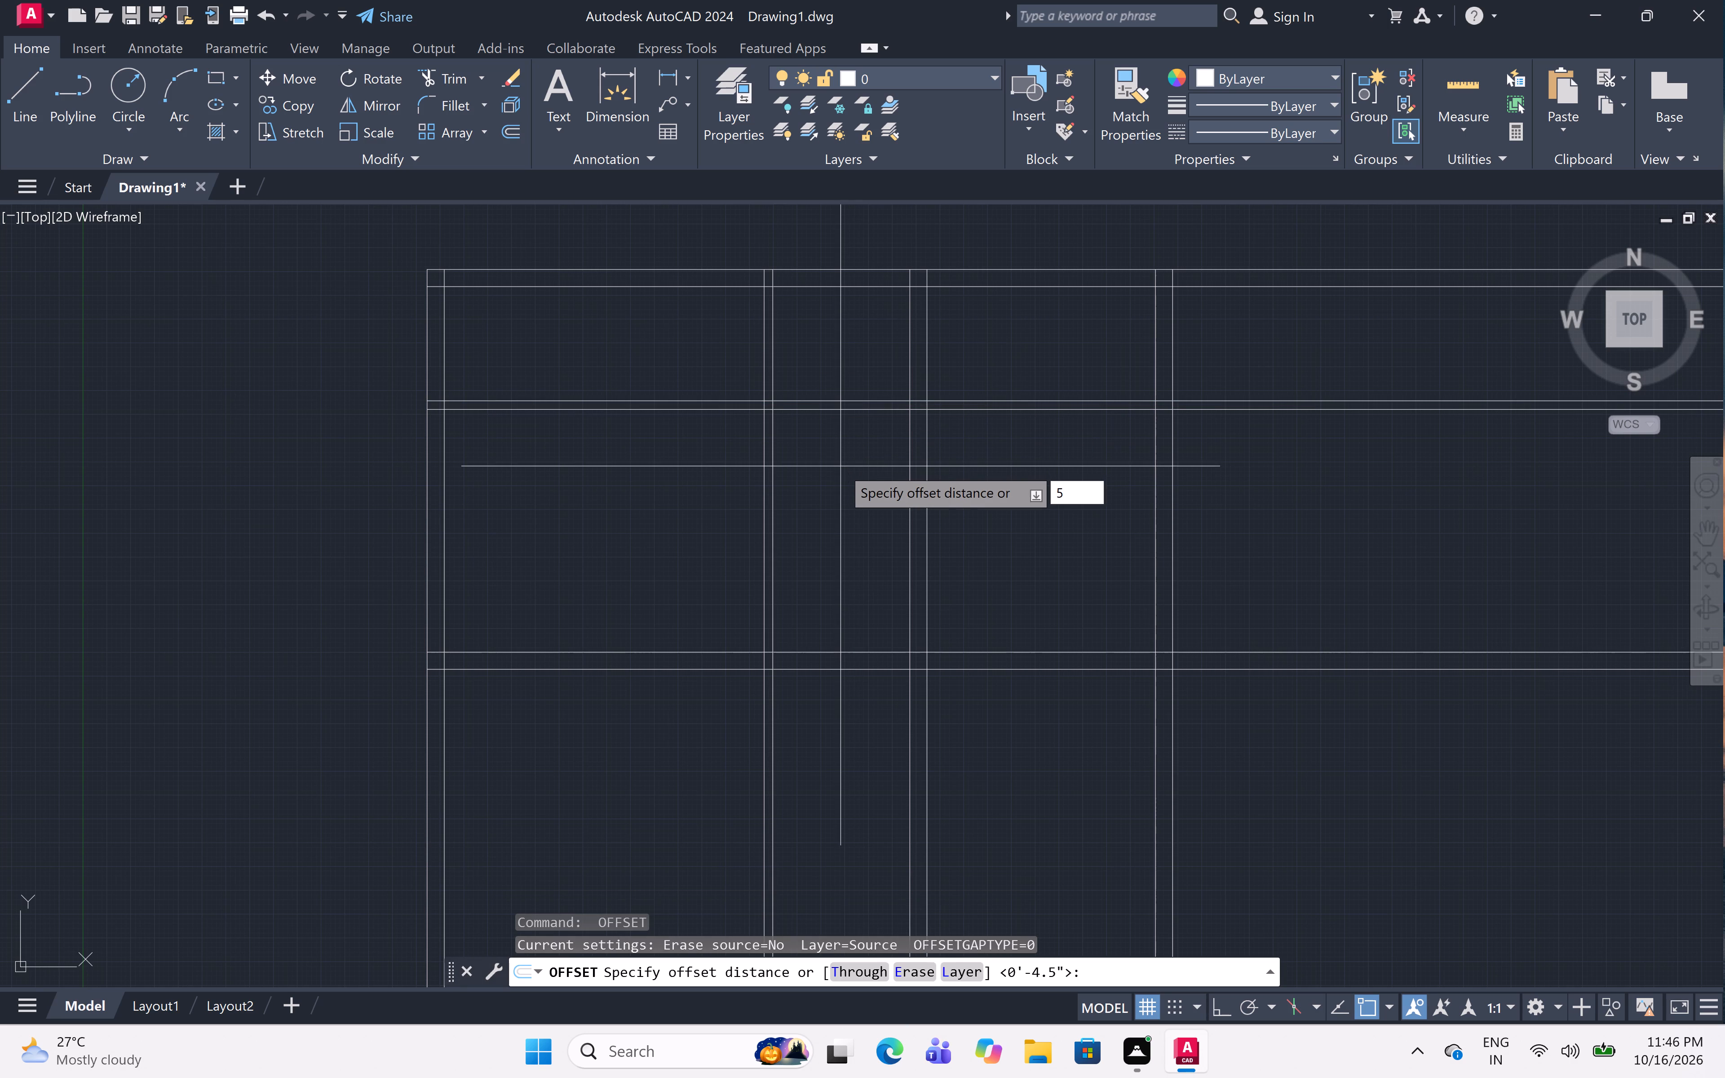
key("space")
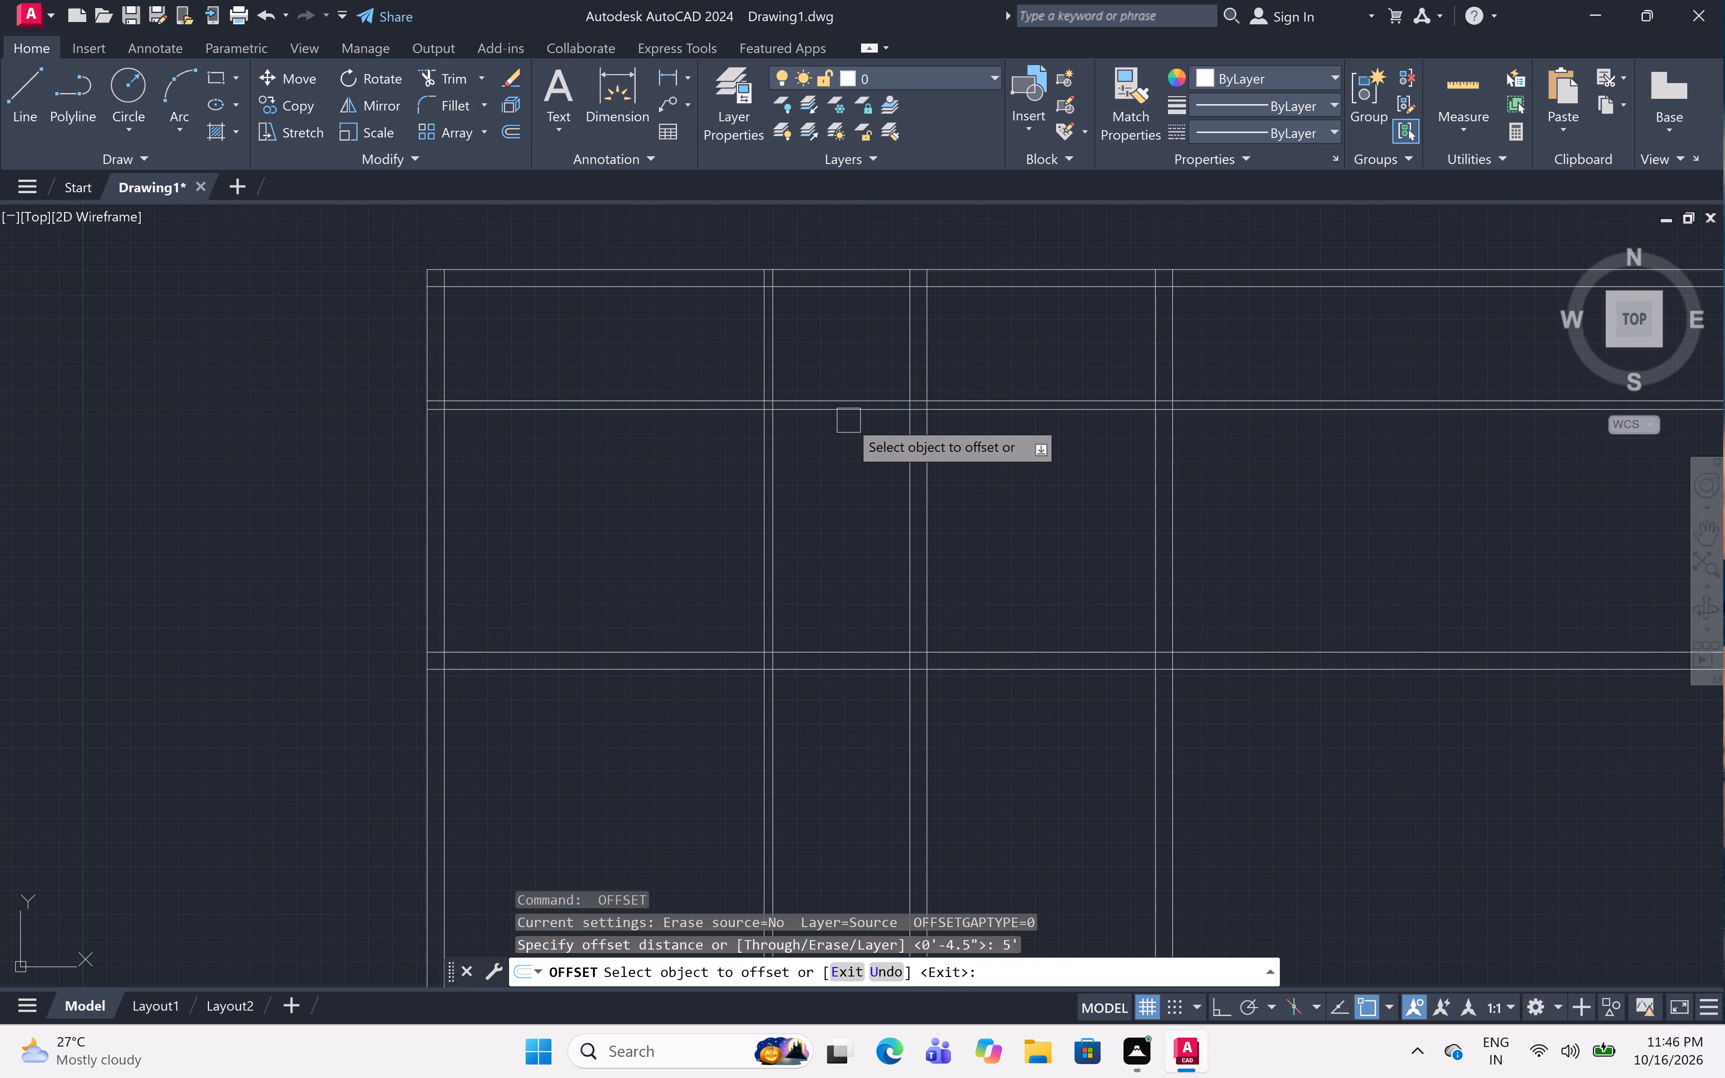
left_click(849, 419)
left_click(814, 592)
key("space")
key("space")
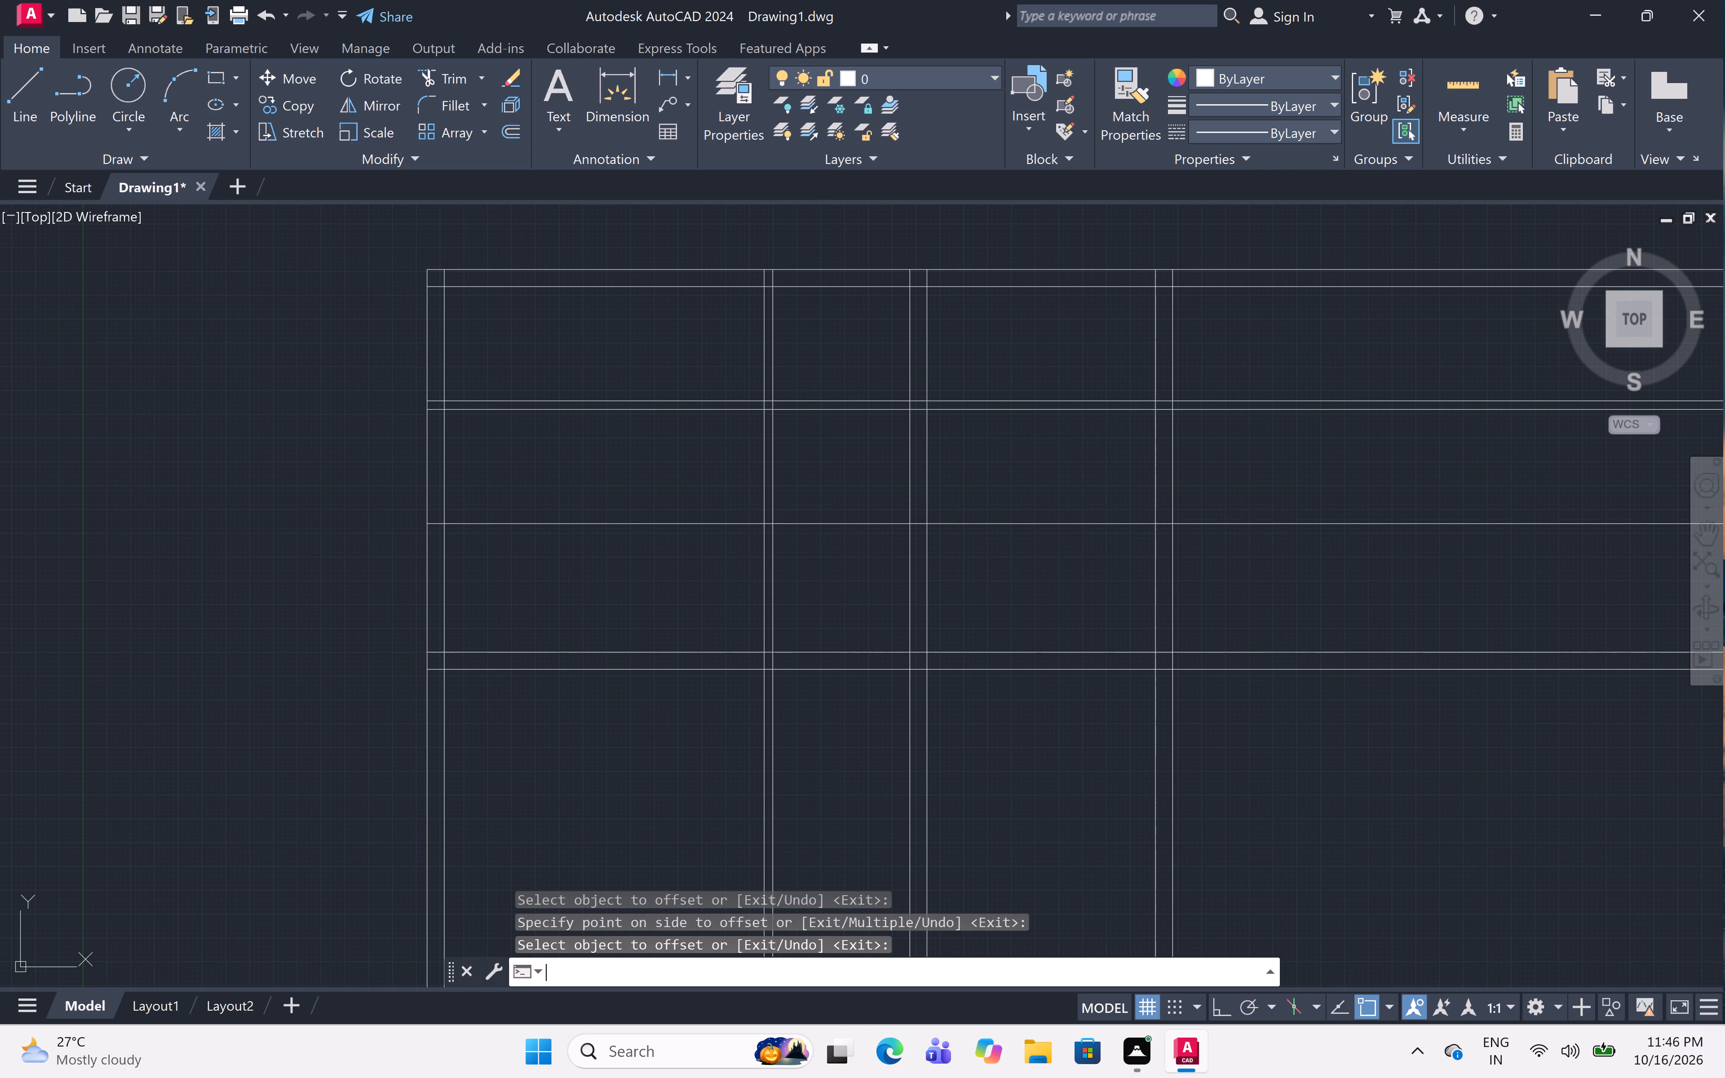
Offset the horizontal line 5' below the first 4.5" partition 4.5" downward to form a second partition.
type("4.5\"")
key("space")
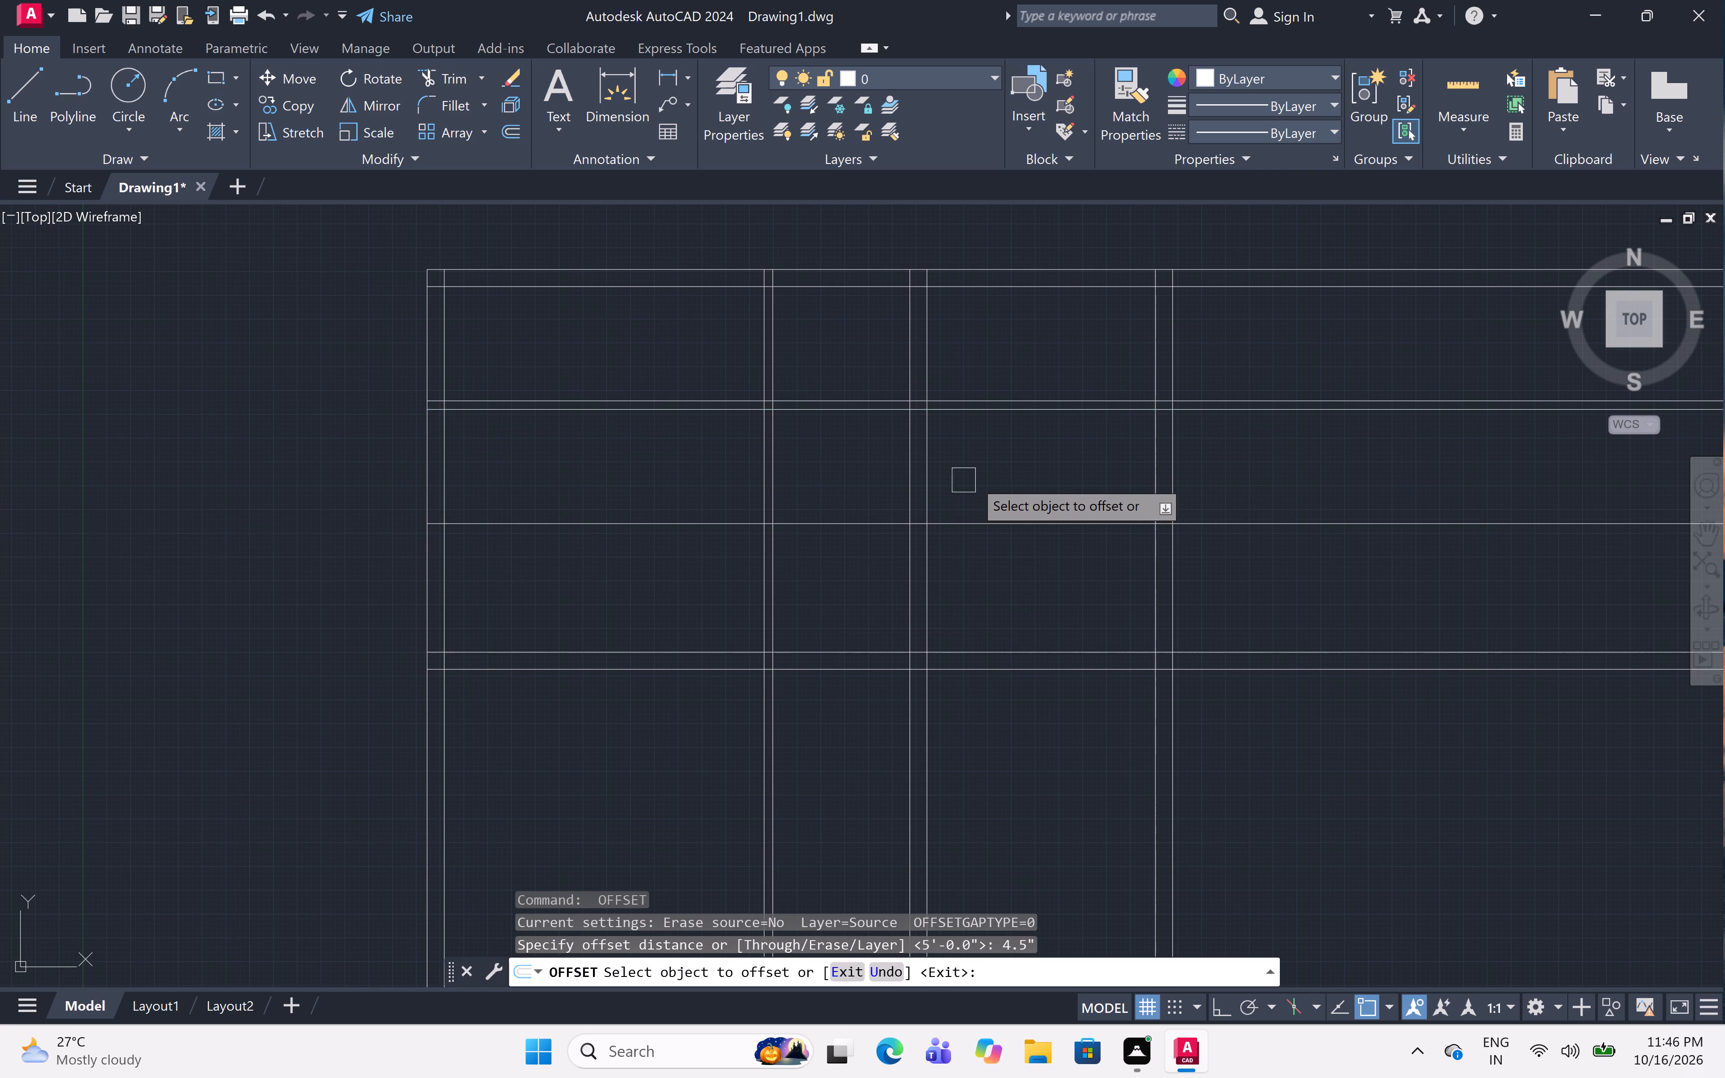
left_click(867, 529)
left_click(869, 566)
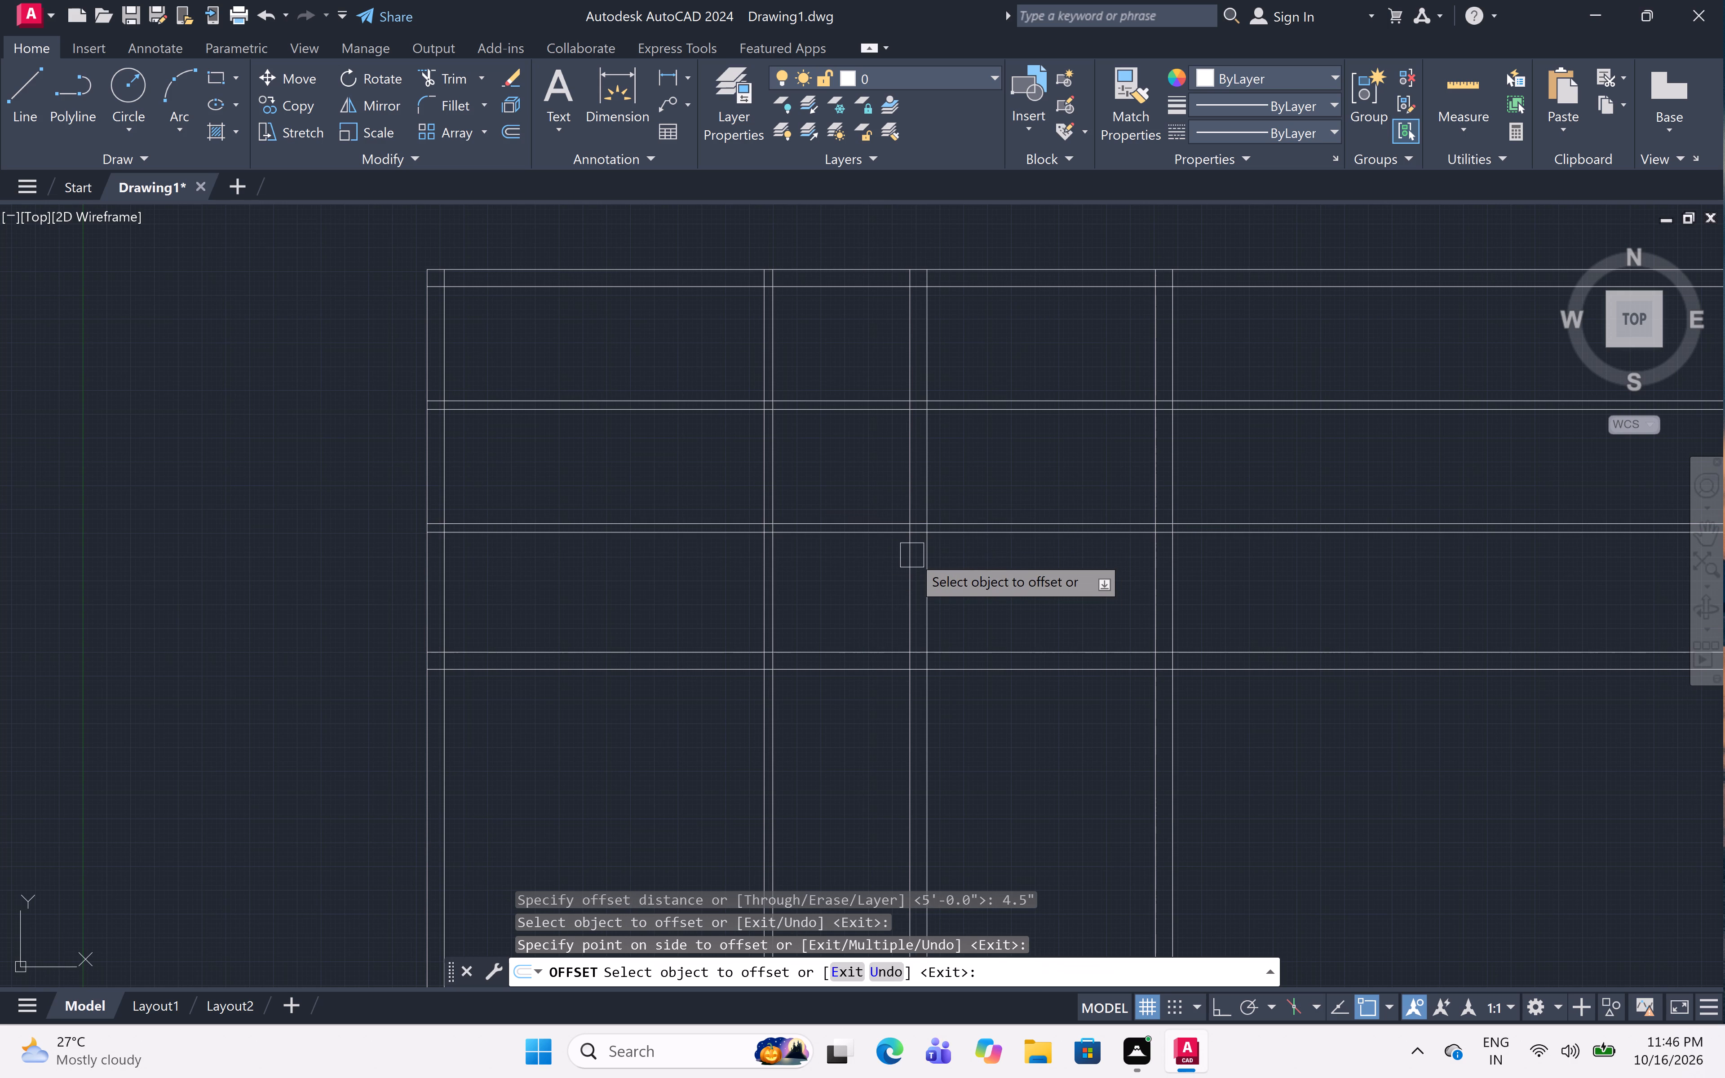
key("Escape")
Trim both horizontal 4.5" partitions on either side, keeping only their segments between the vertical 4.5" partition and the middle 9" wall.
scroll(871, 495, "up", 2)
scroll(871, 495, "down", 1)
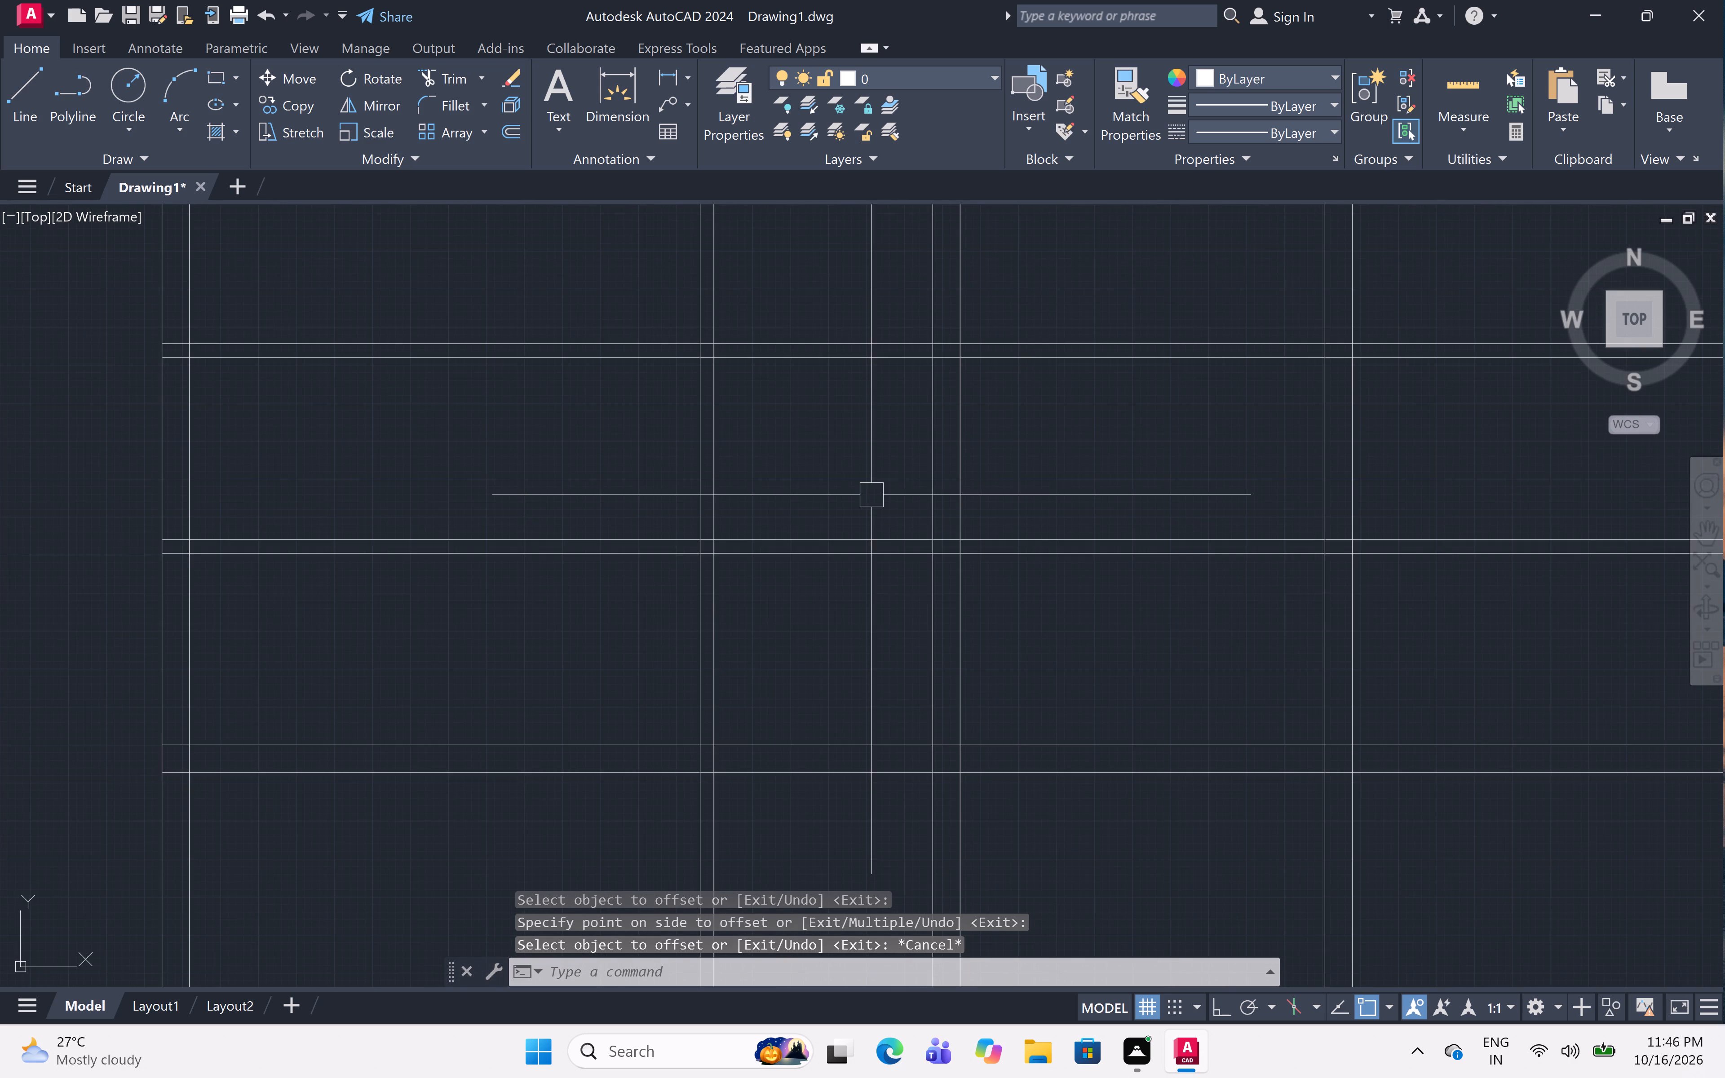
middle_click_drag(870, 487, 870, 551)
scroll(865, 536, "down", 1)
middle_click_drag(865, 535, 865, 554)
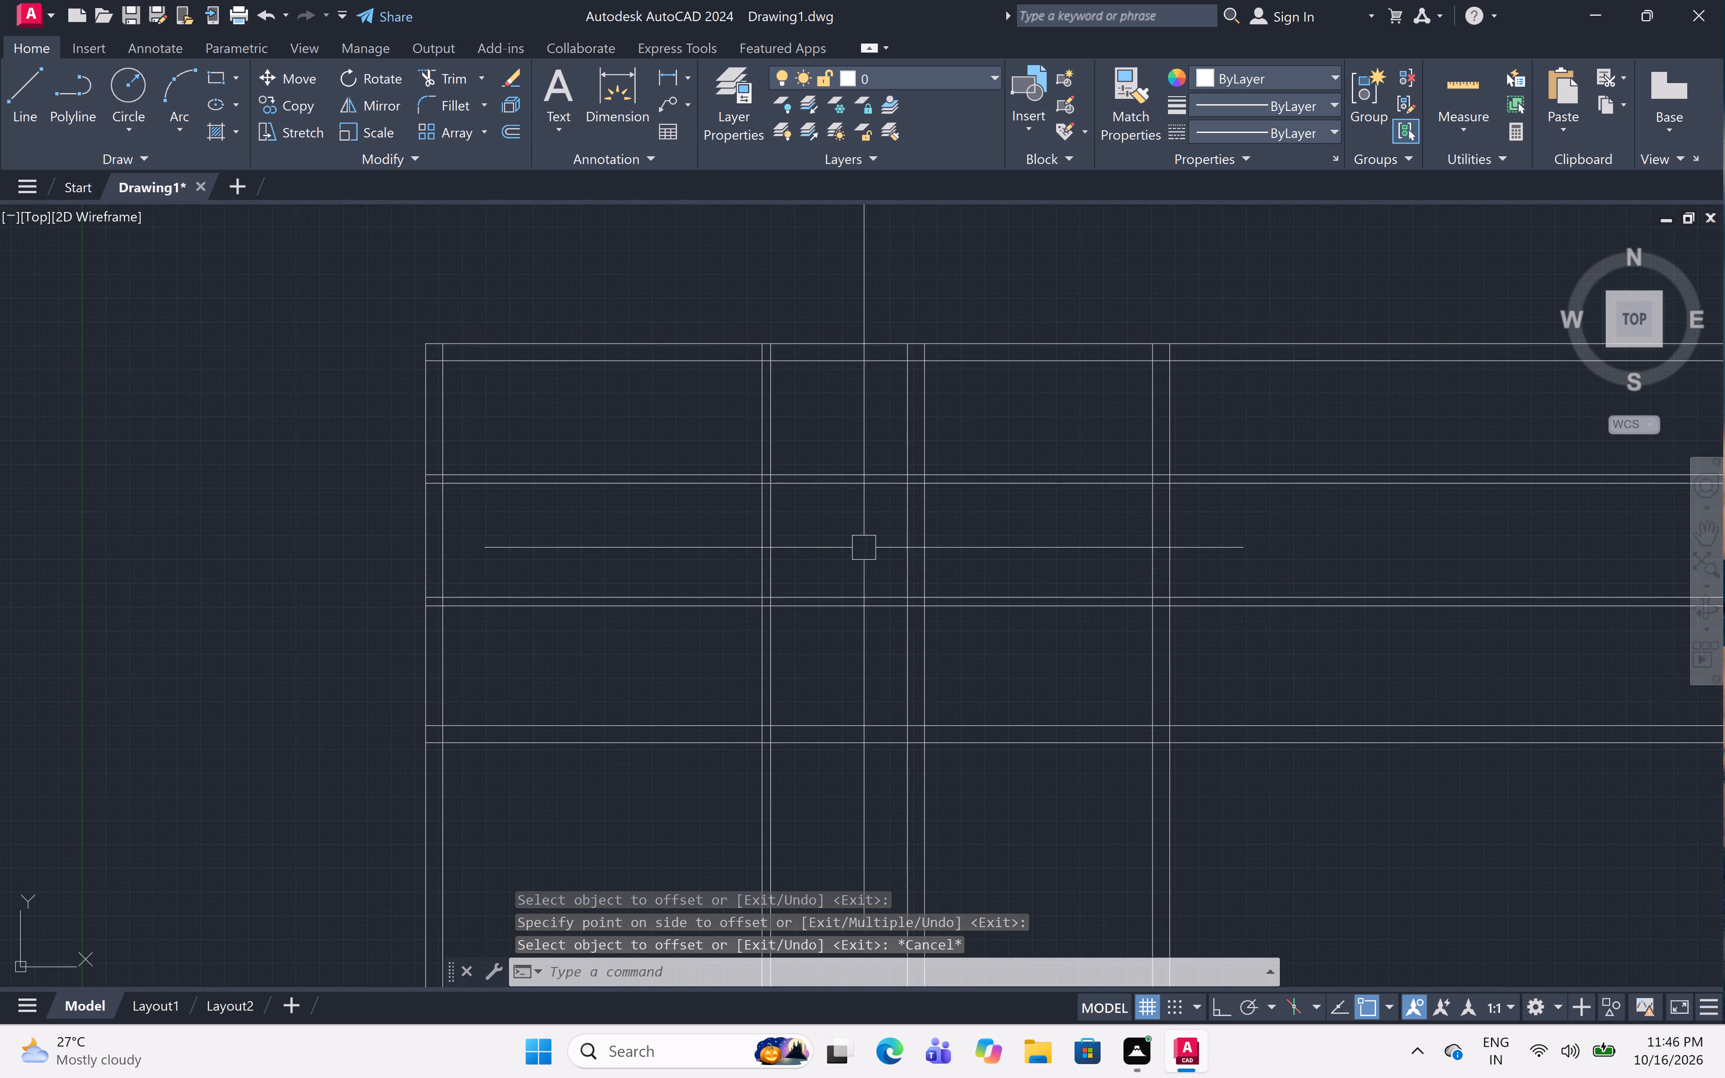
scroll(864, 548, "up", 1)
middle_click(863, 547)
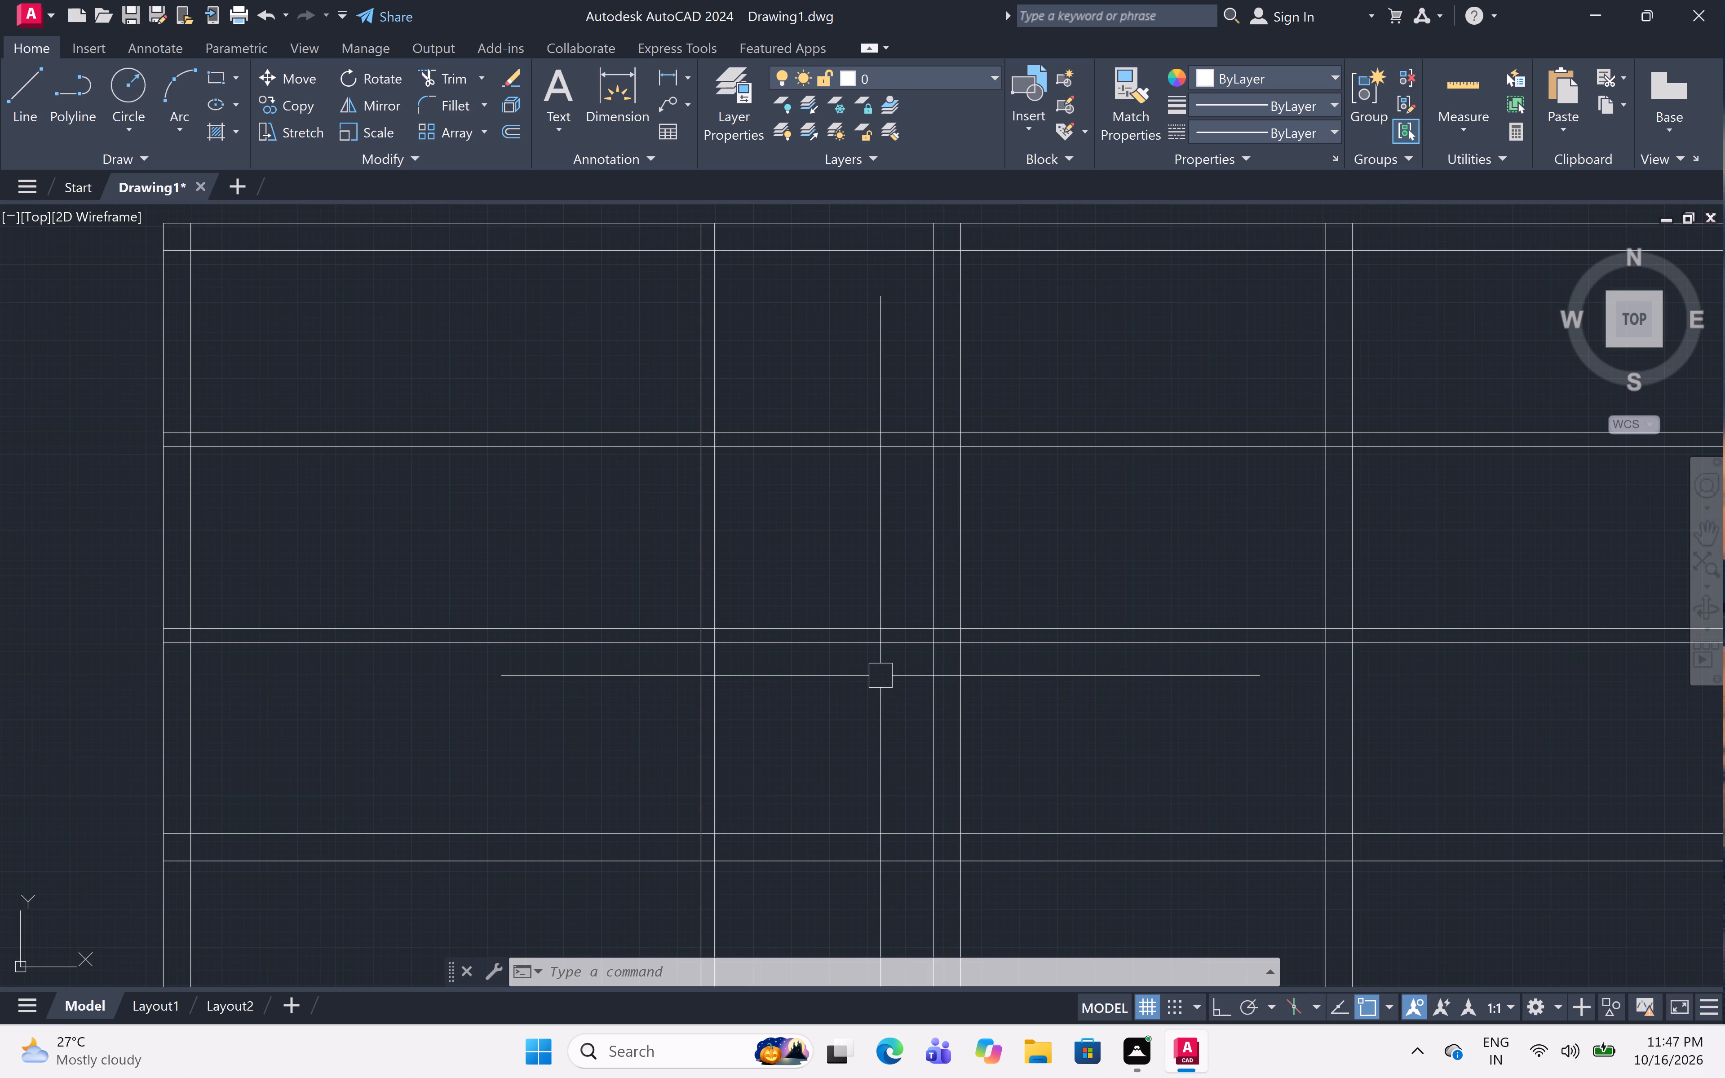
scroll(874, 659, "down", 2)
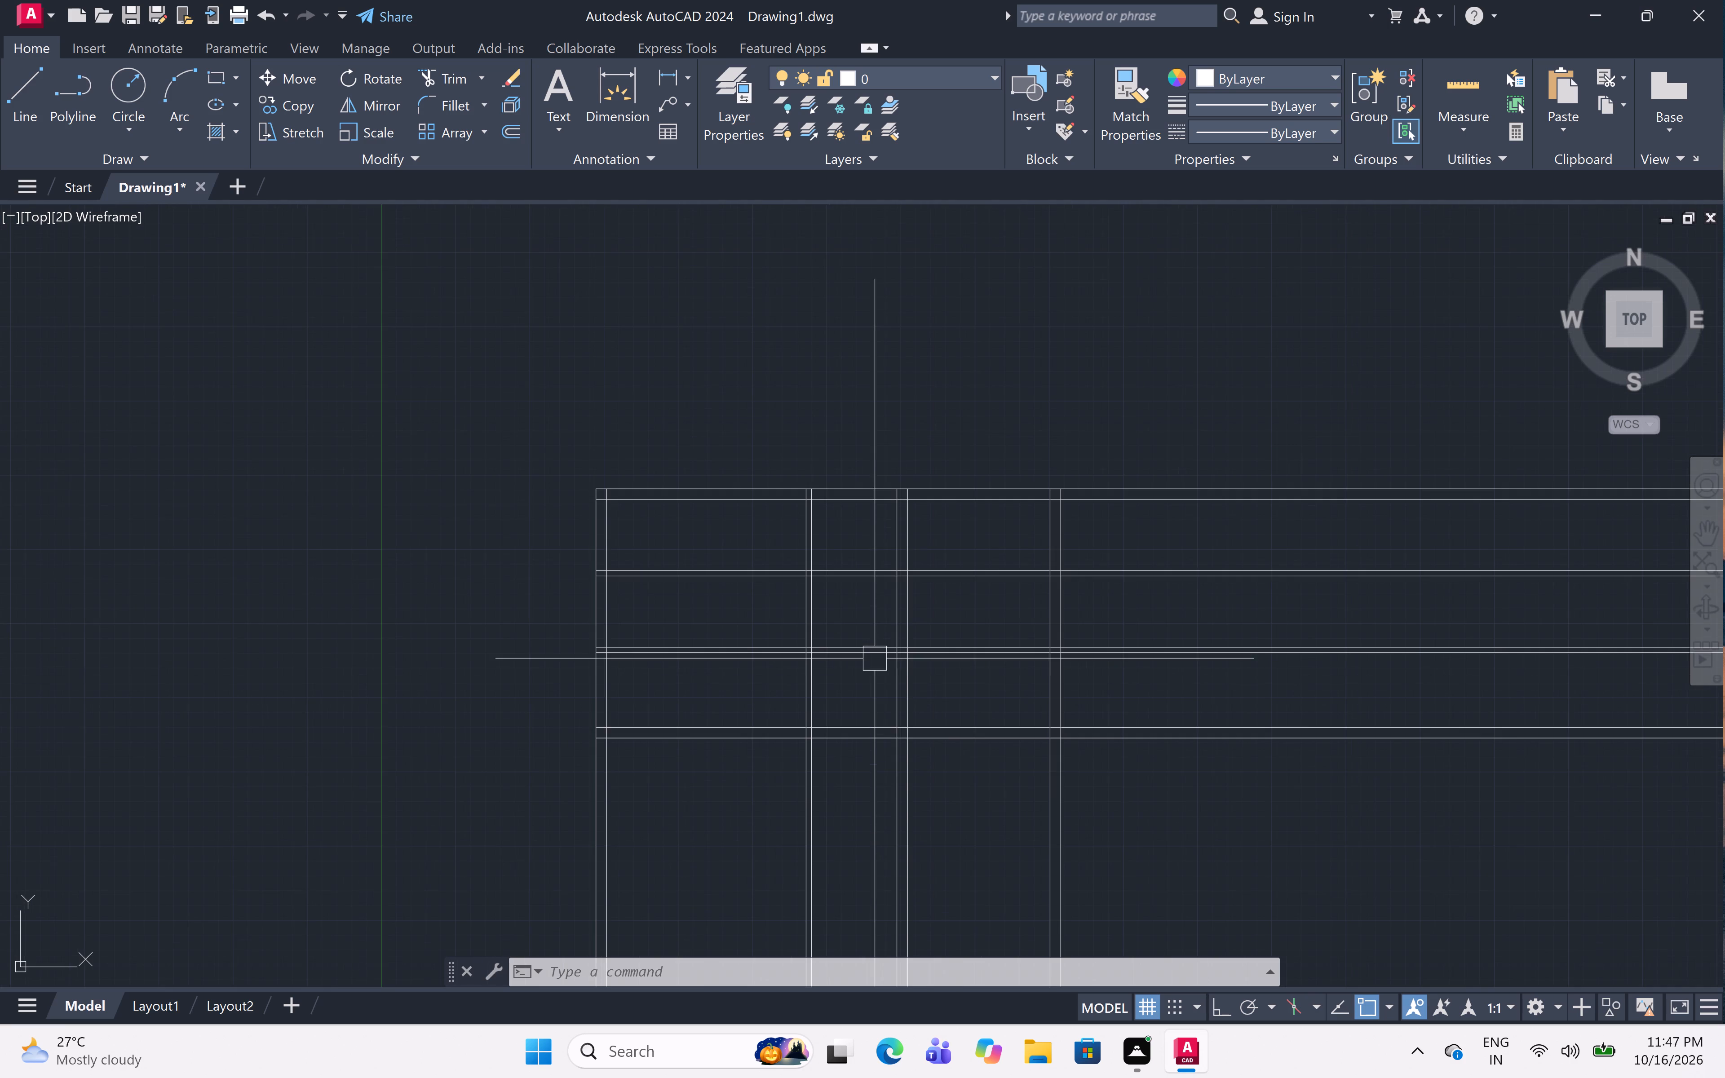
middle_click_drag(949, 796, 921, 754)
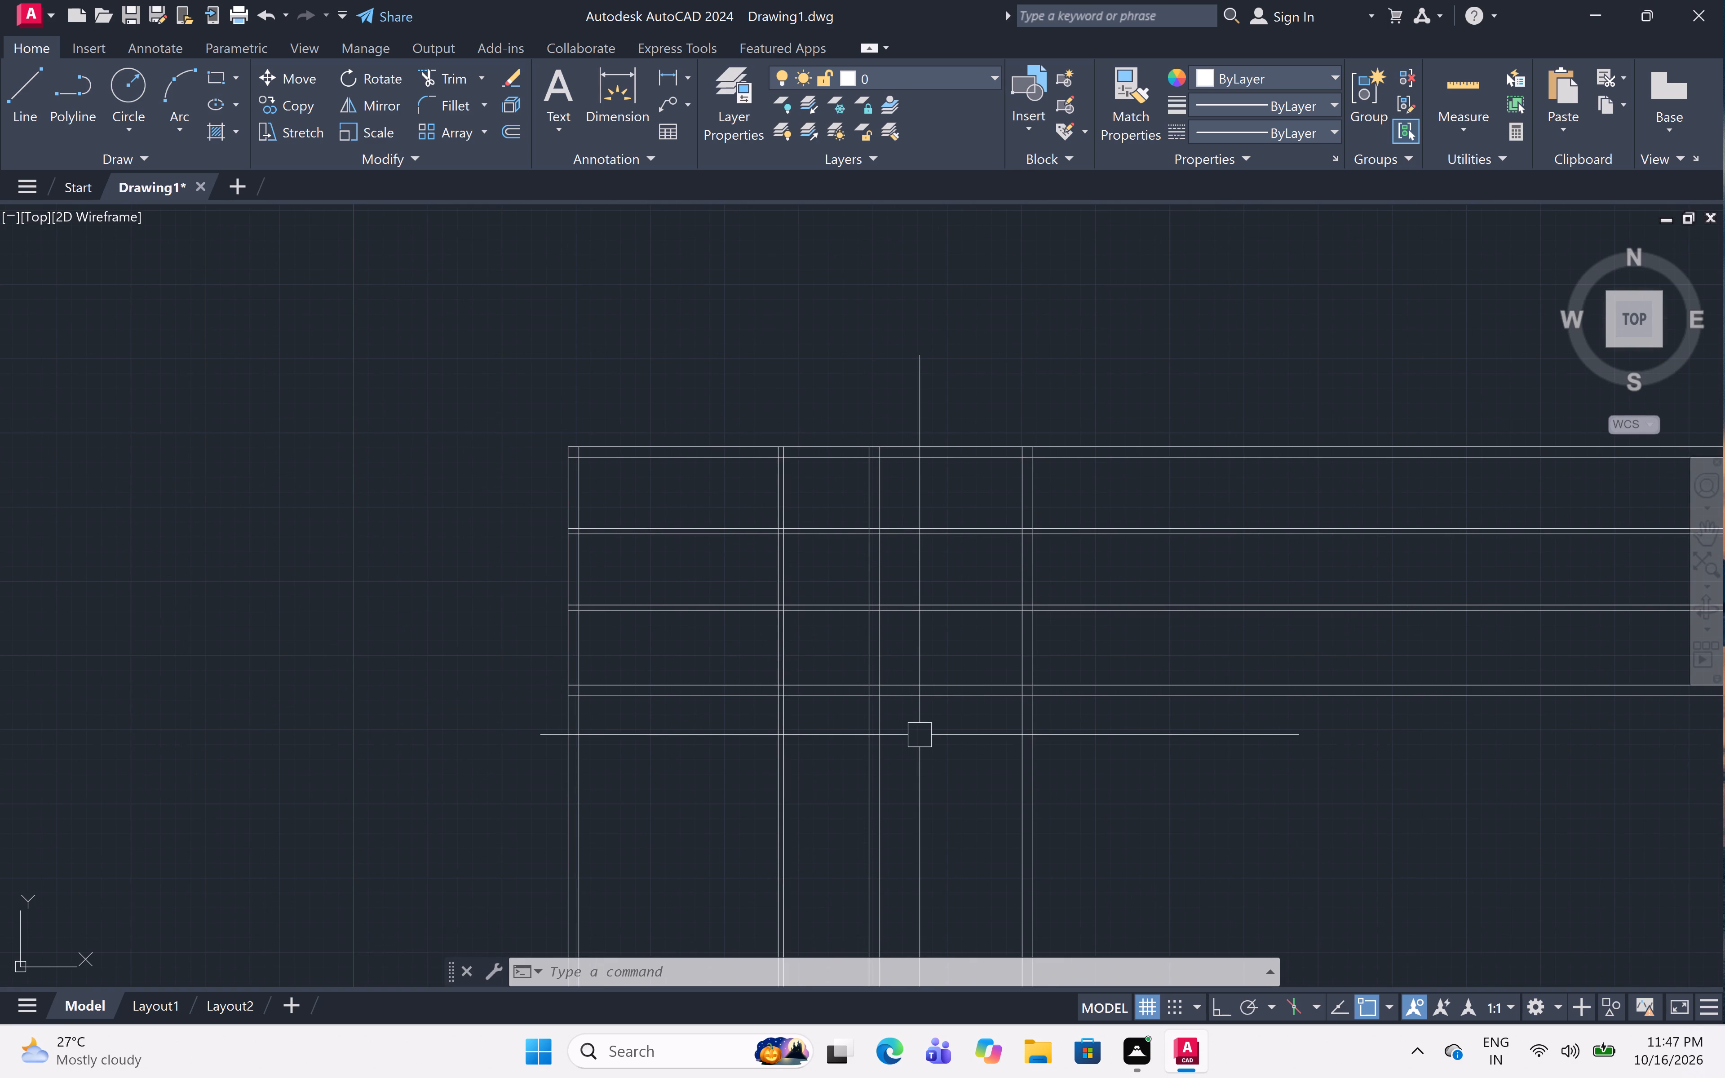
type("tr")
key("space")
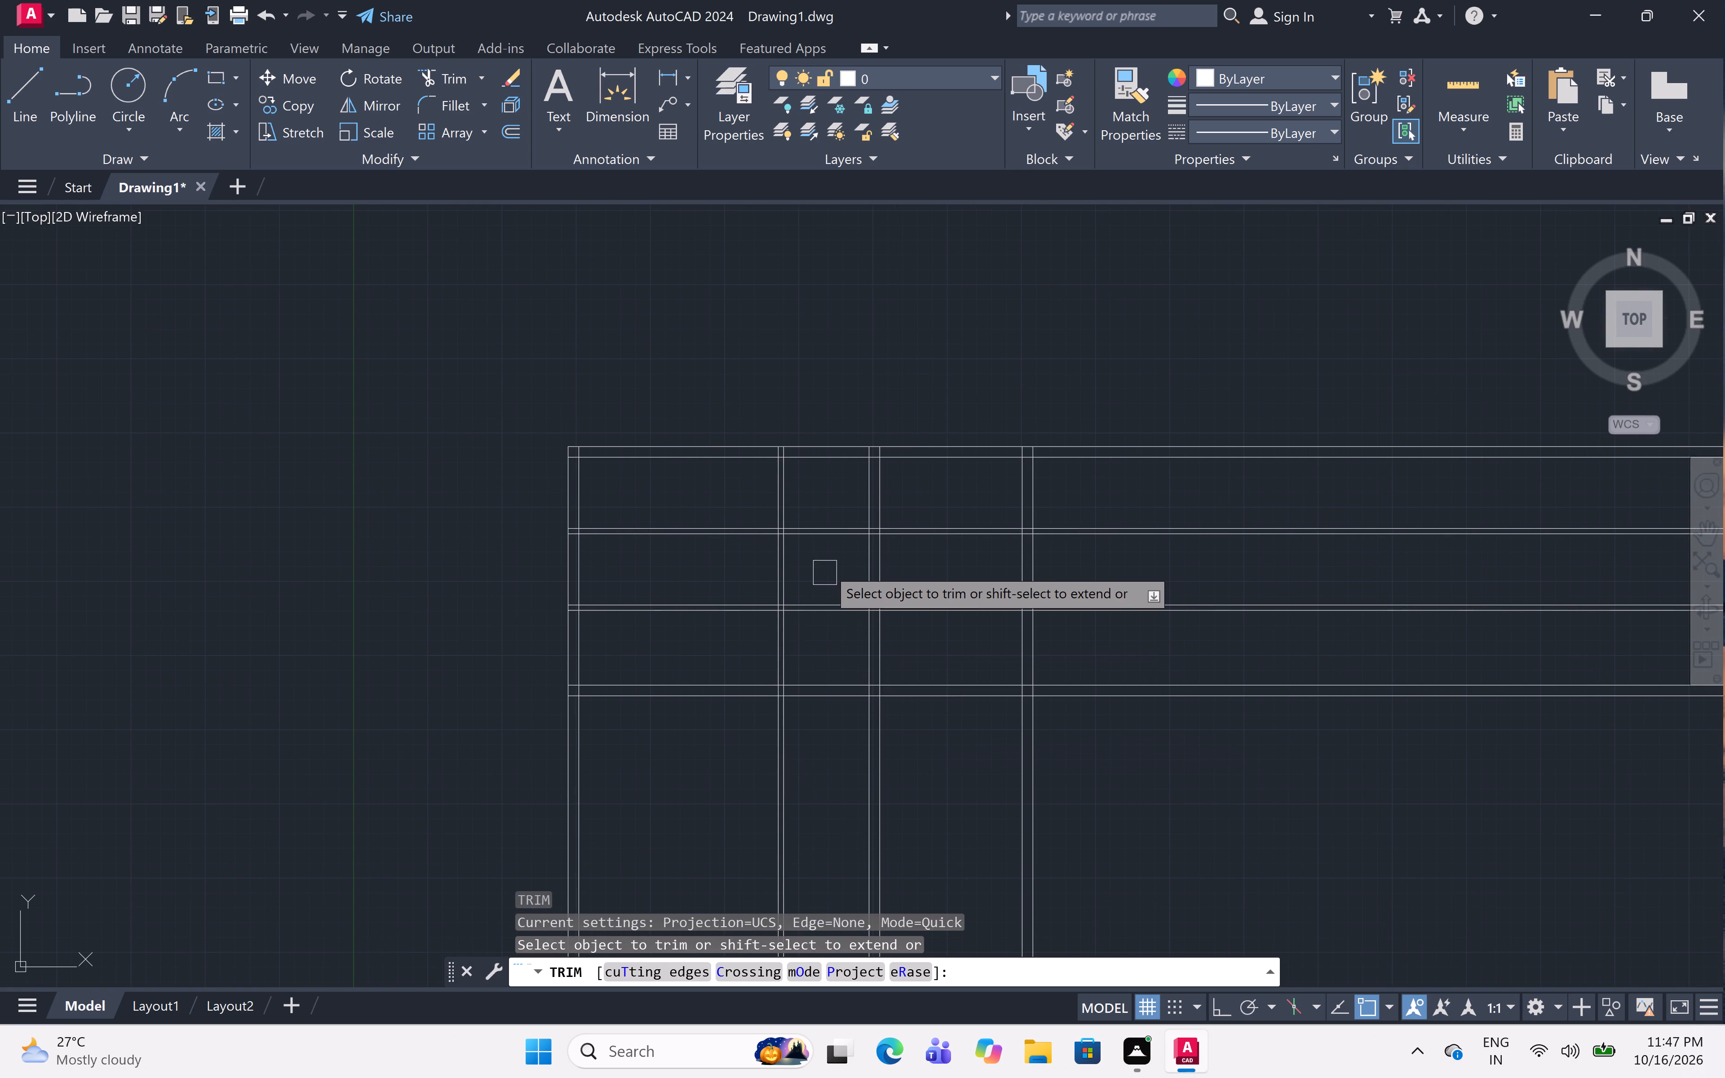
scroll(826, 567, "up", 4)
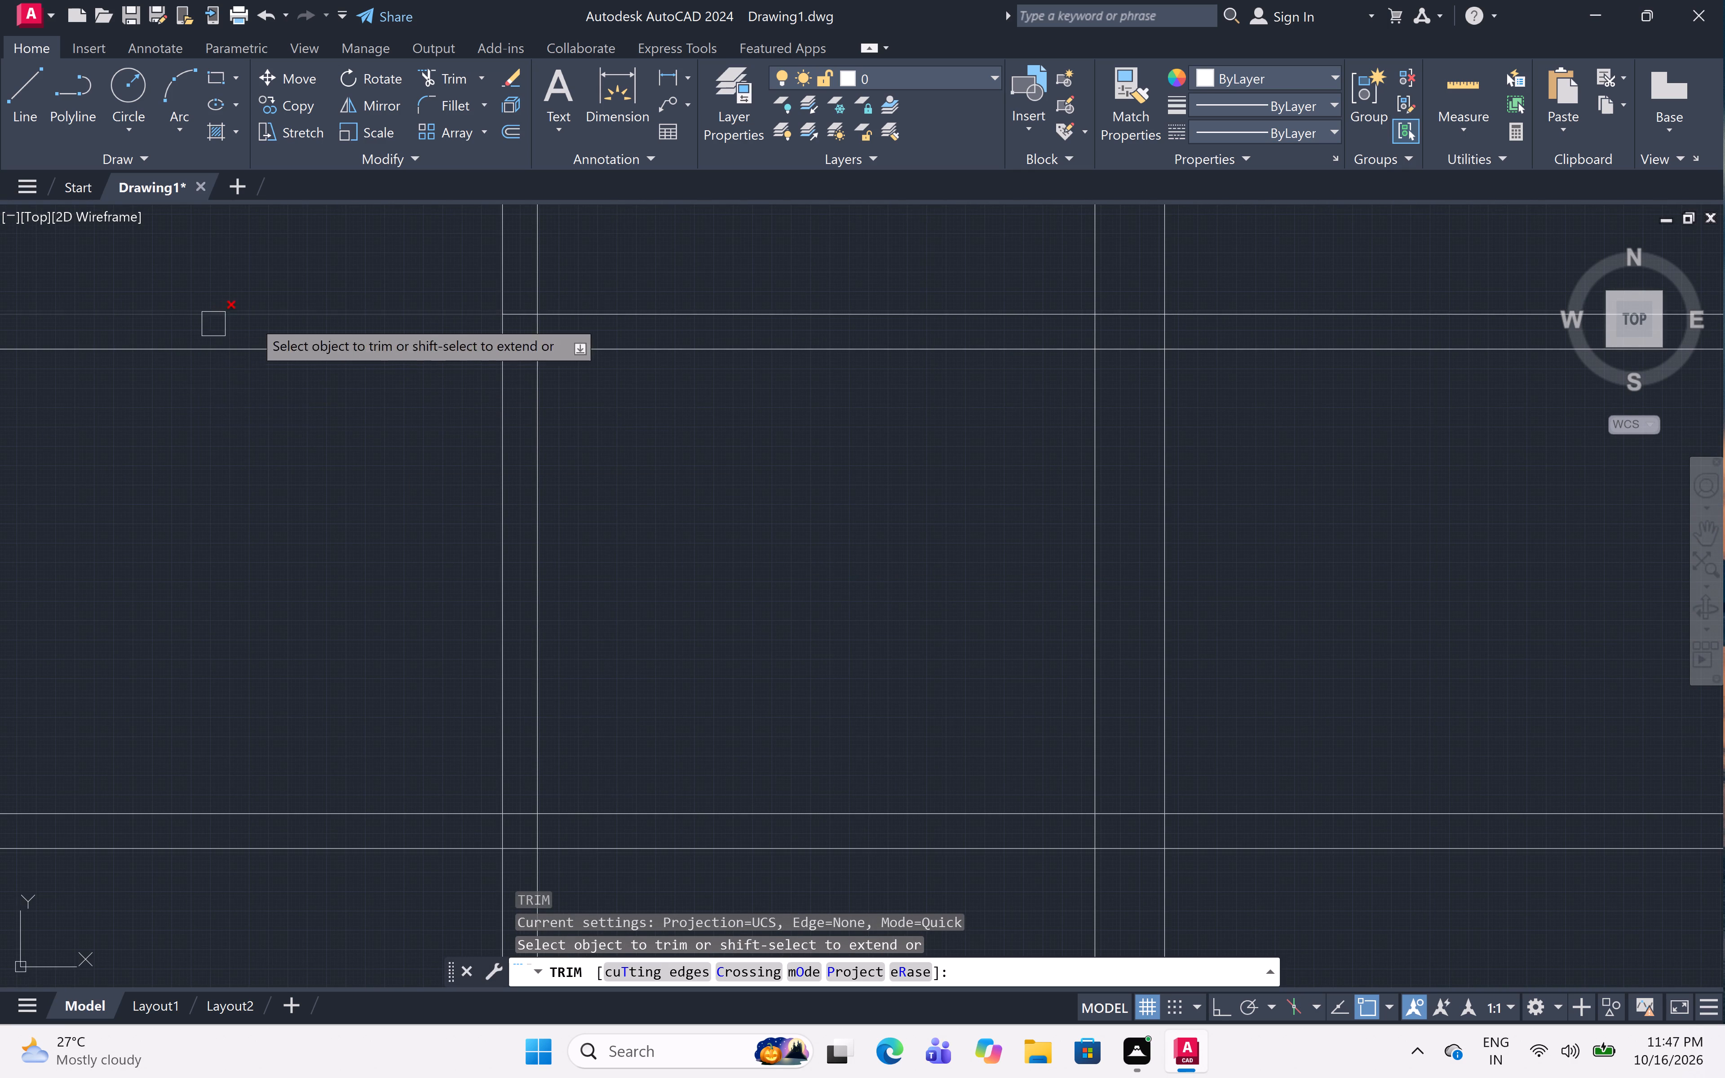
left_click(301, 284)
left_click(251, 892)
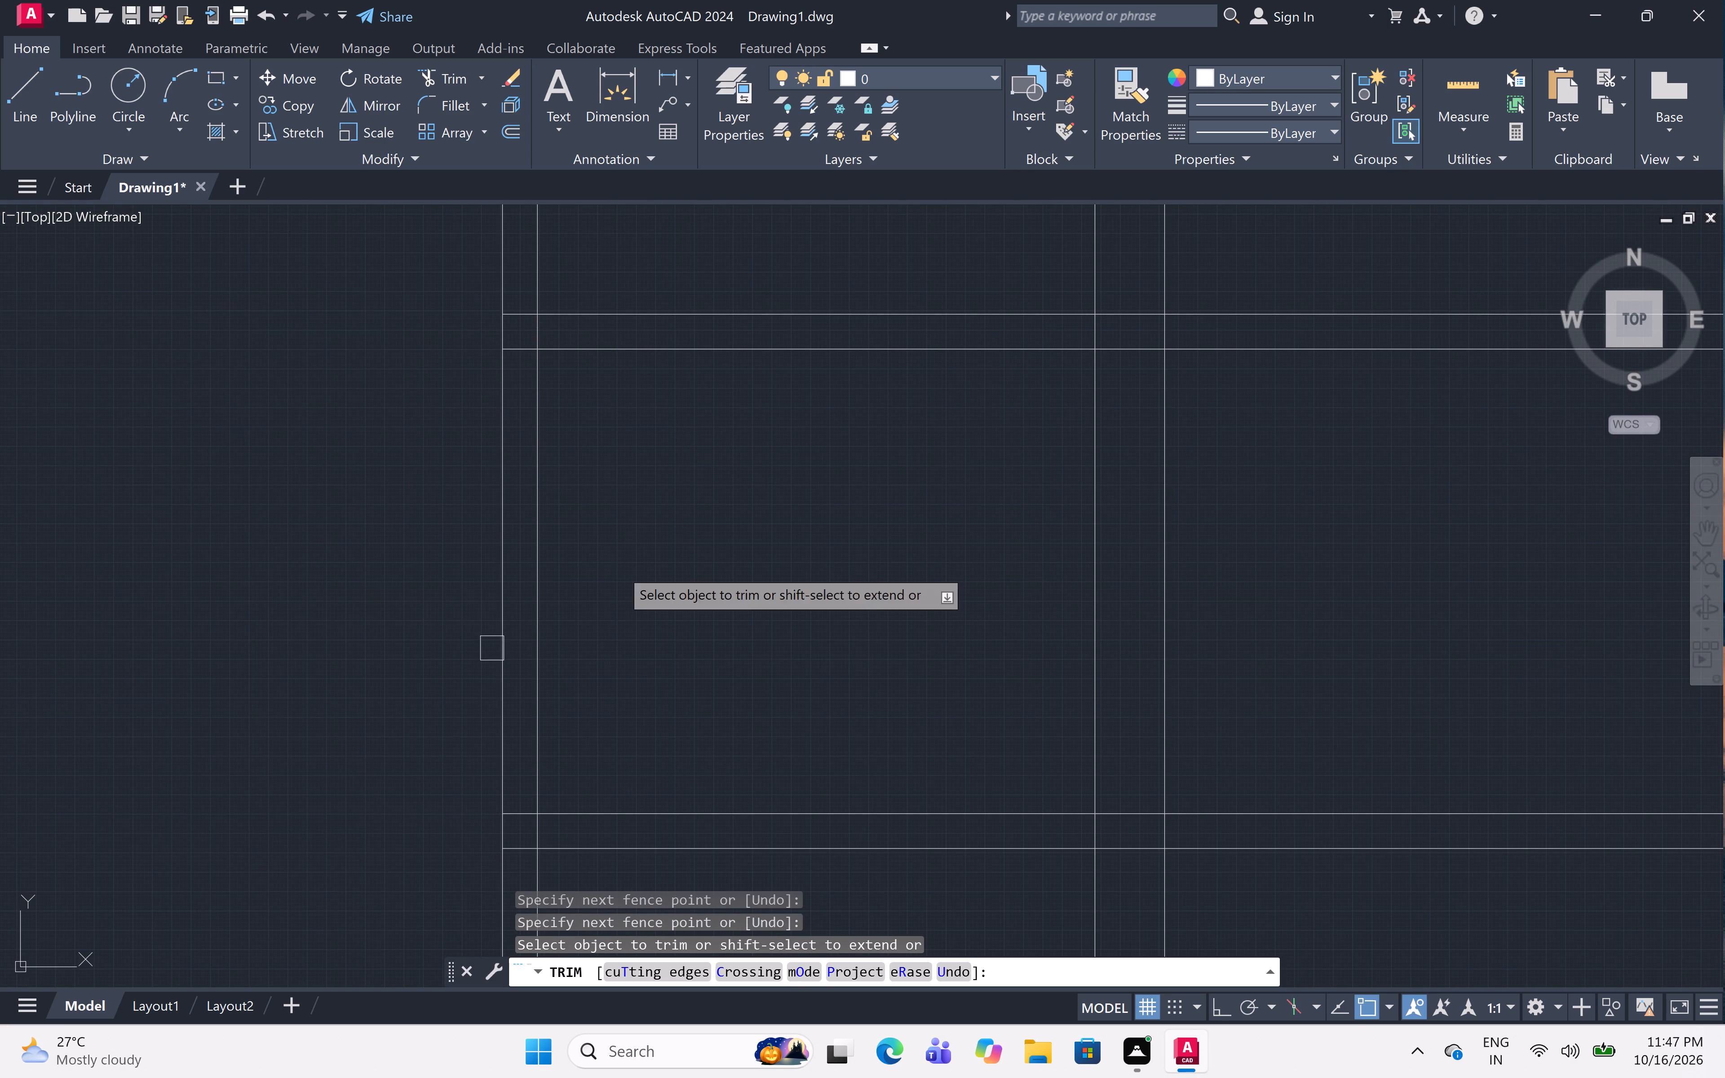
left_click(1209, 261)
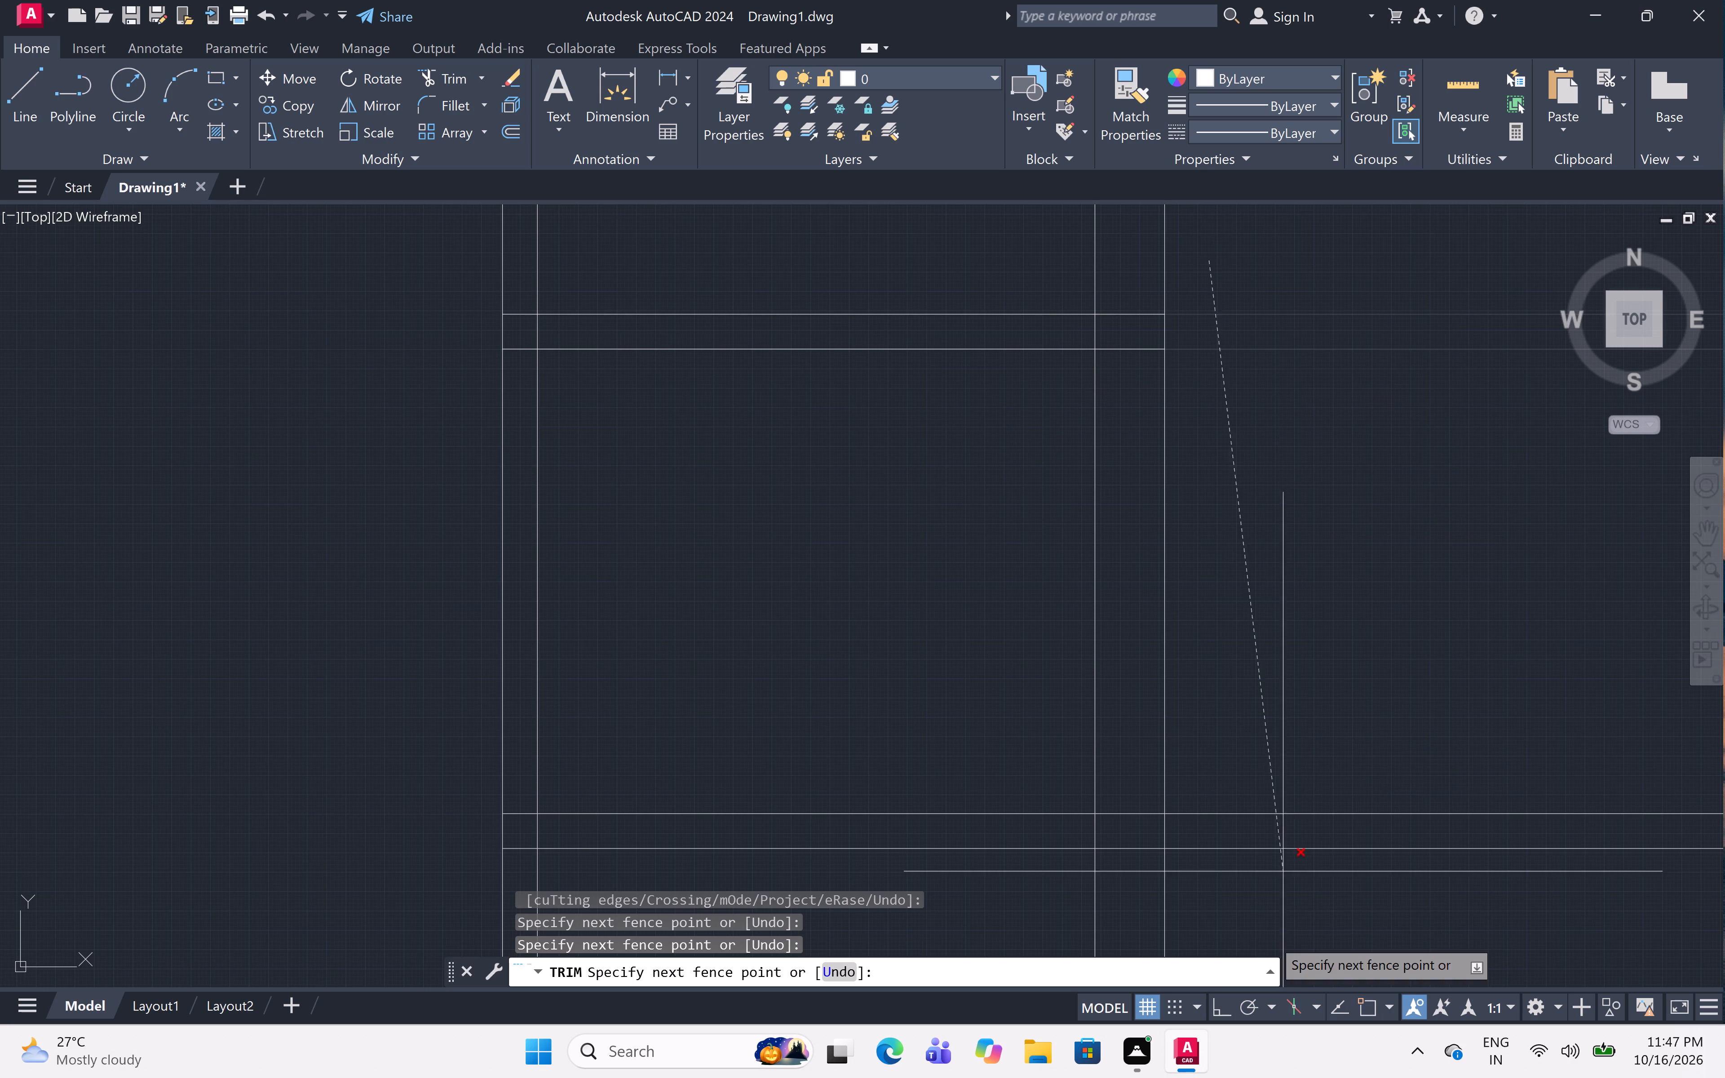
left_click_drag(1269, 947, 1266, 939)
Trim the top wall and the horizontal 9" cross wall lines that extend beyond the rightmost vertical wall.
scroll(1317, 569, "down", 5)
middle_click_drag(1342, 689, 1324, 663)
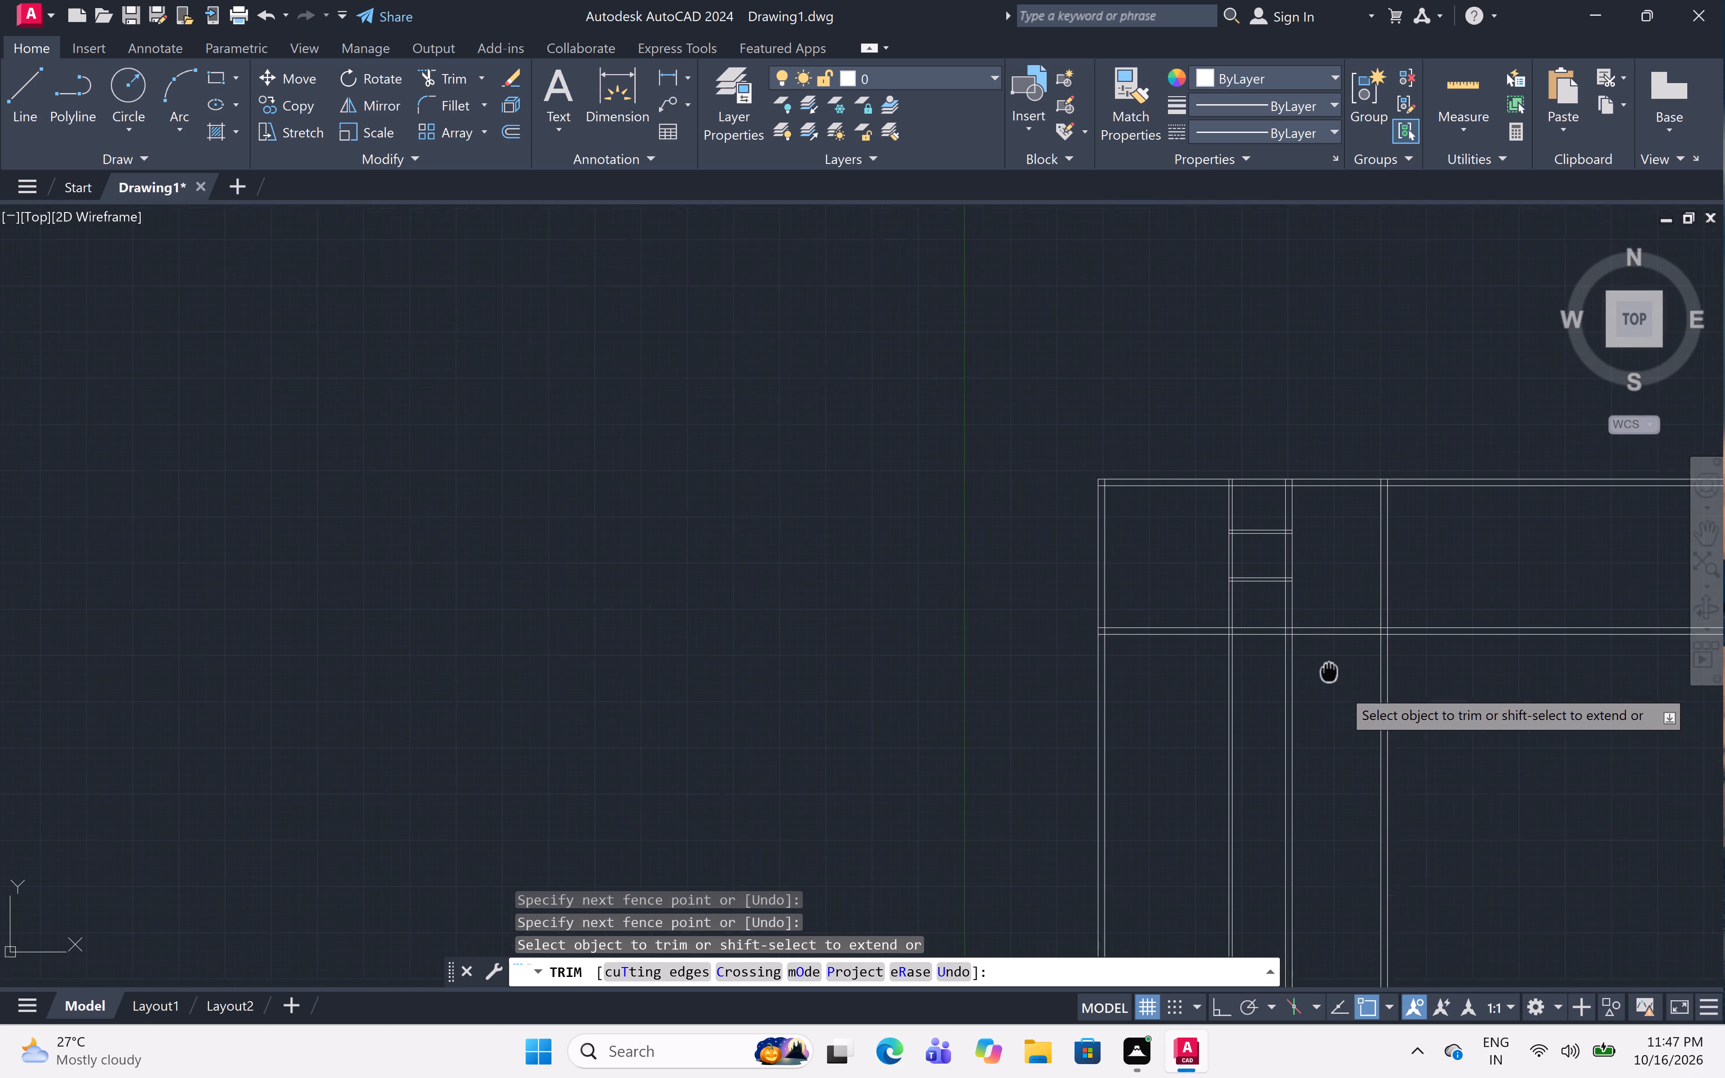
middle_click_drag(1324, 663, 1314, 646)
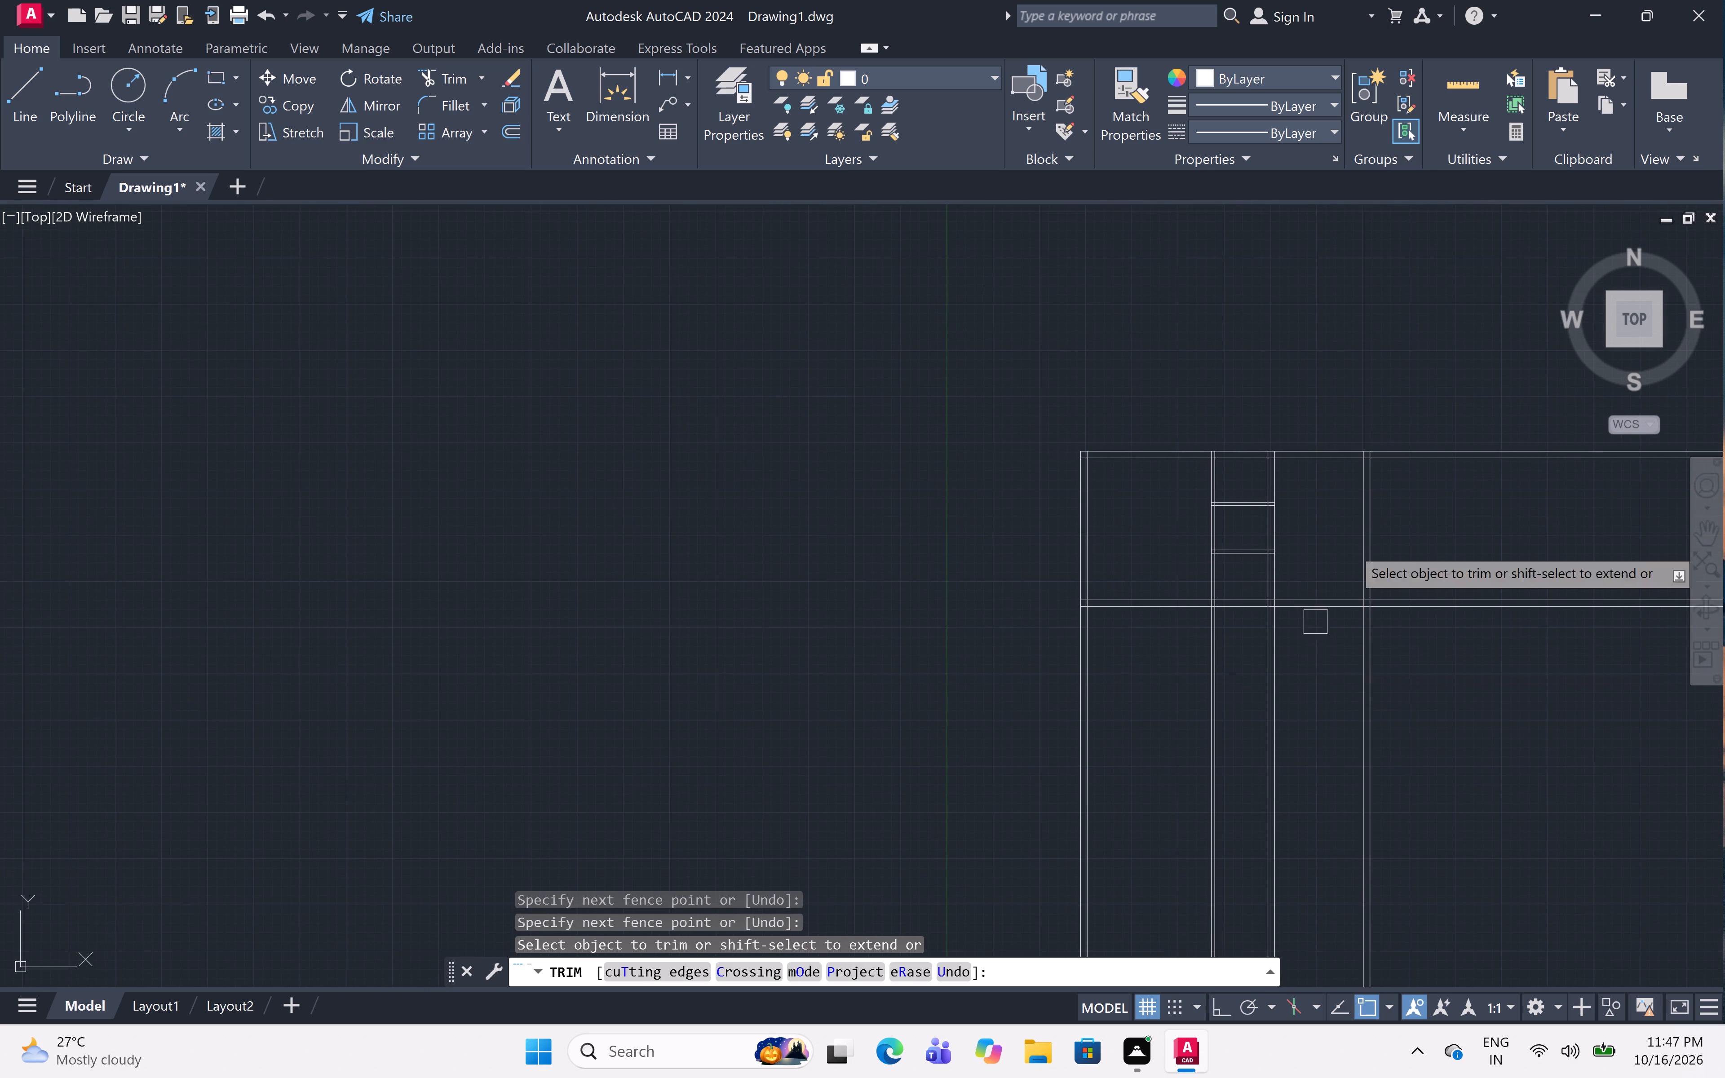
left_click(1406, 389)
left_click(1438, 697)
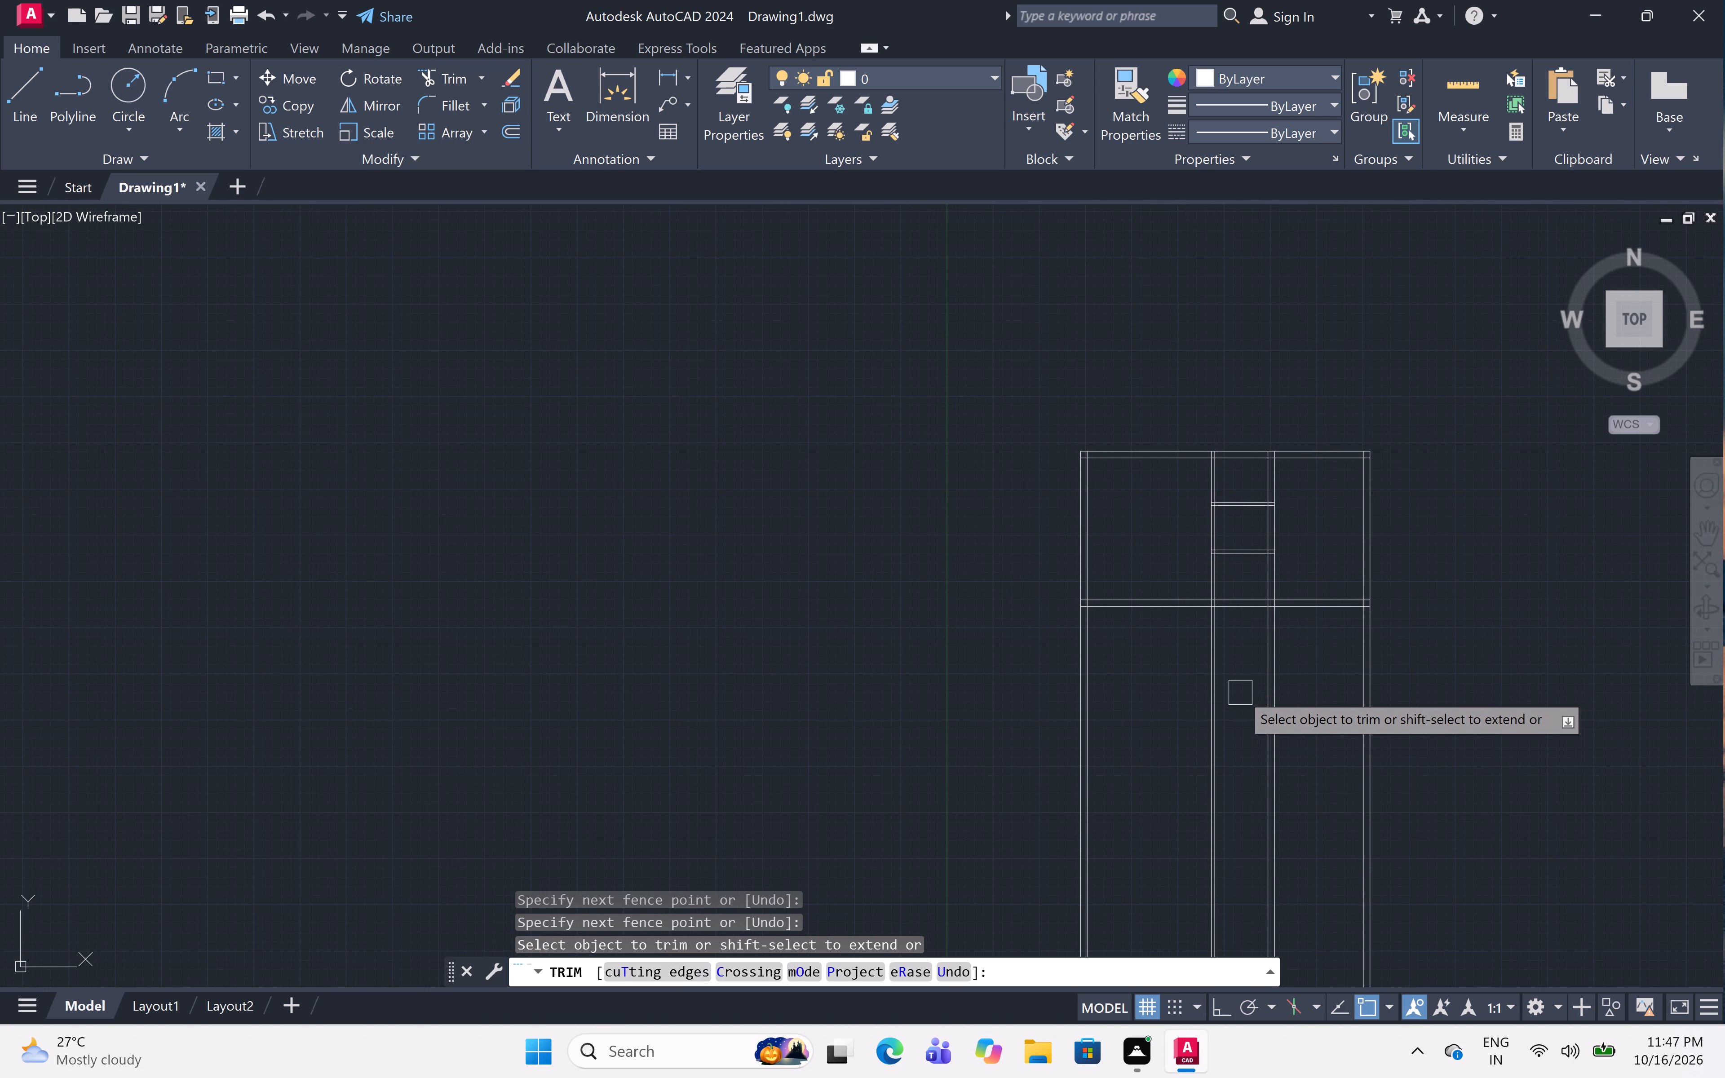
Trim the two lines of the vertical 4.5" partition below the horizontal 9" cross wall.
scroll(1220, 685, "up", 3)
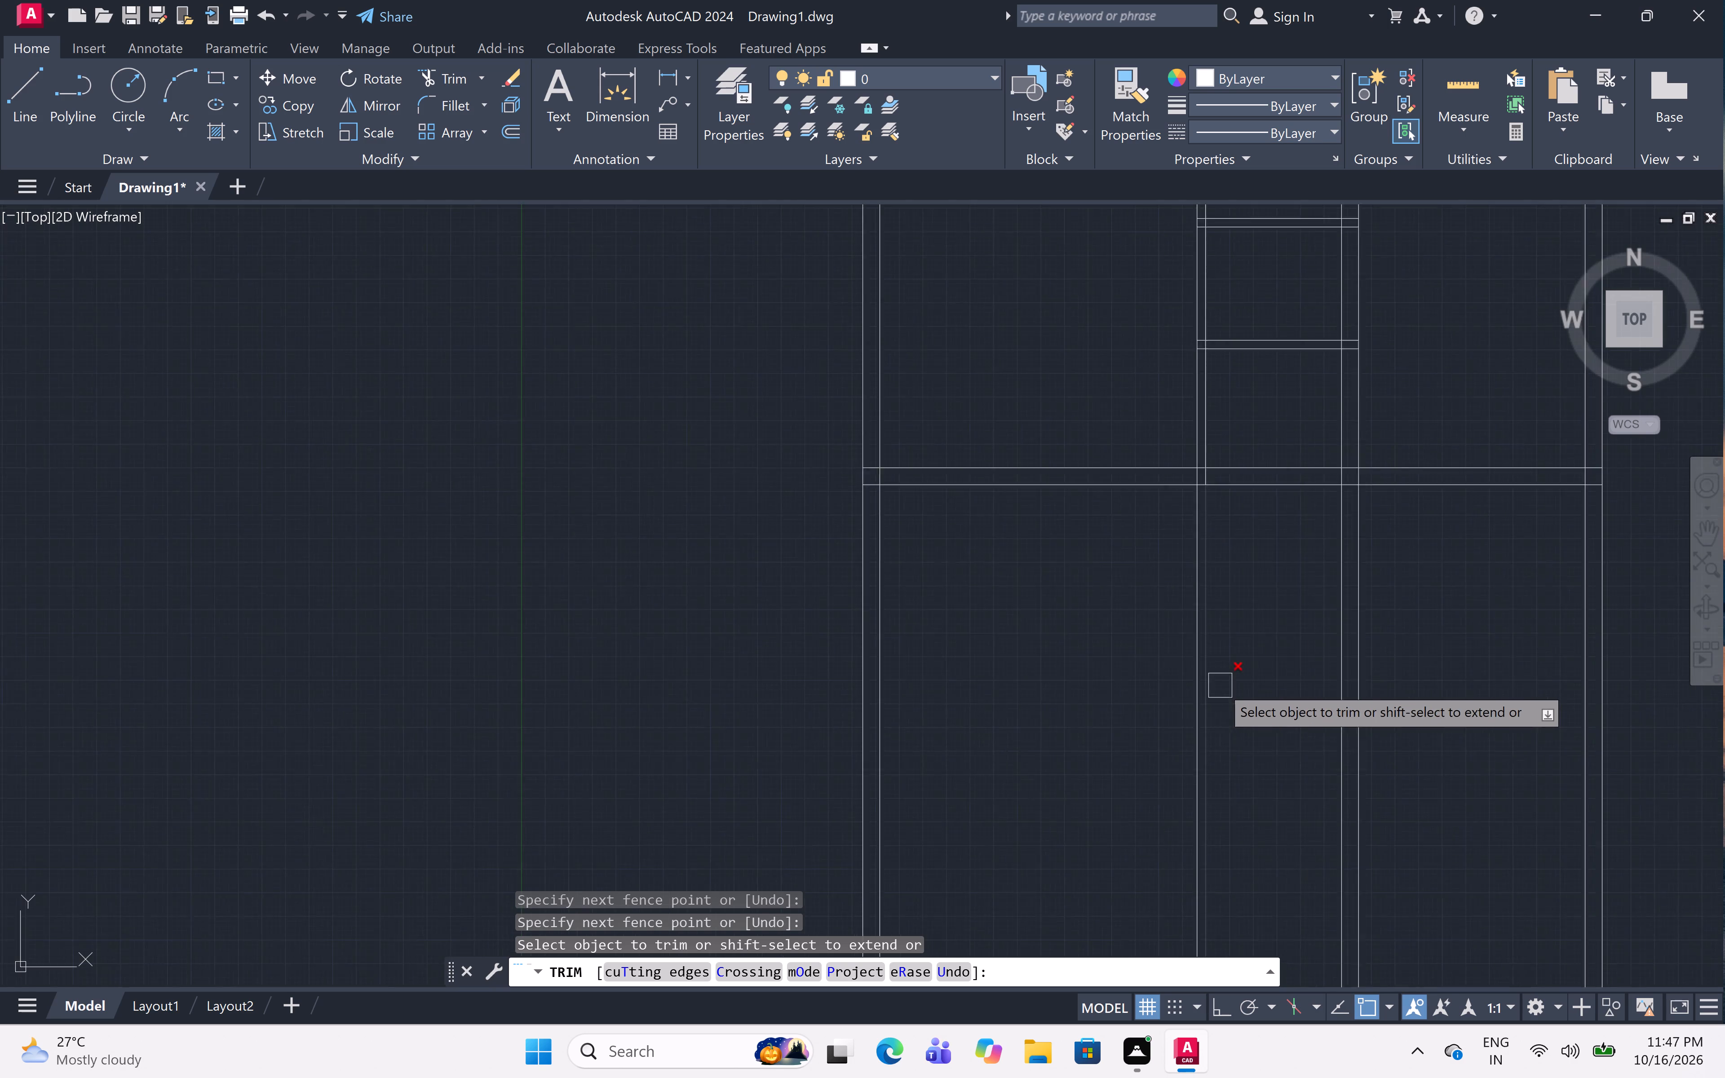
left_click(1234, 613)
left_click(1063, 729)
scroll(1093, 639, "down", 2)
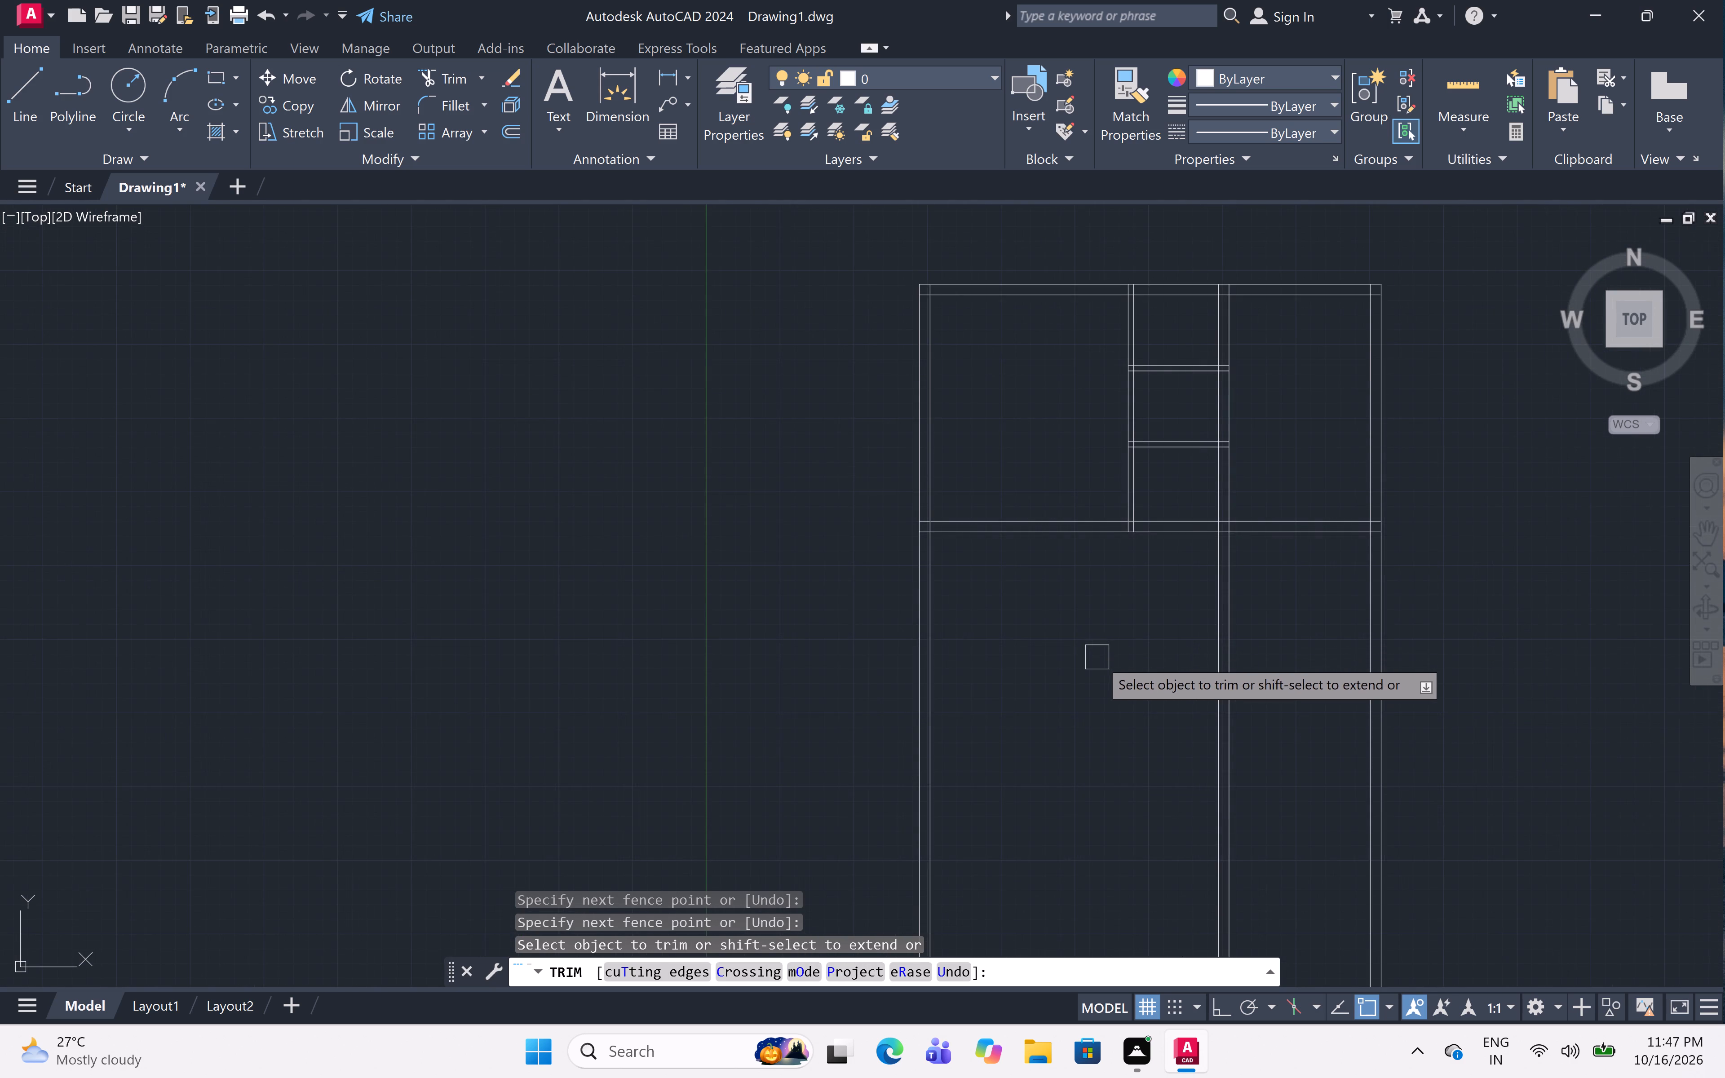
middle_click_drag(1098, 657, 1088, 574)
key("Escape")
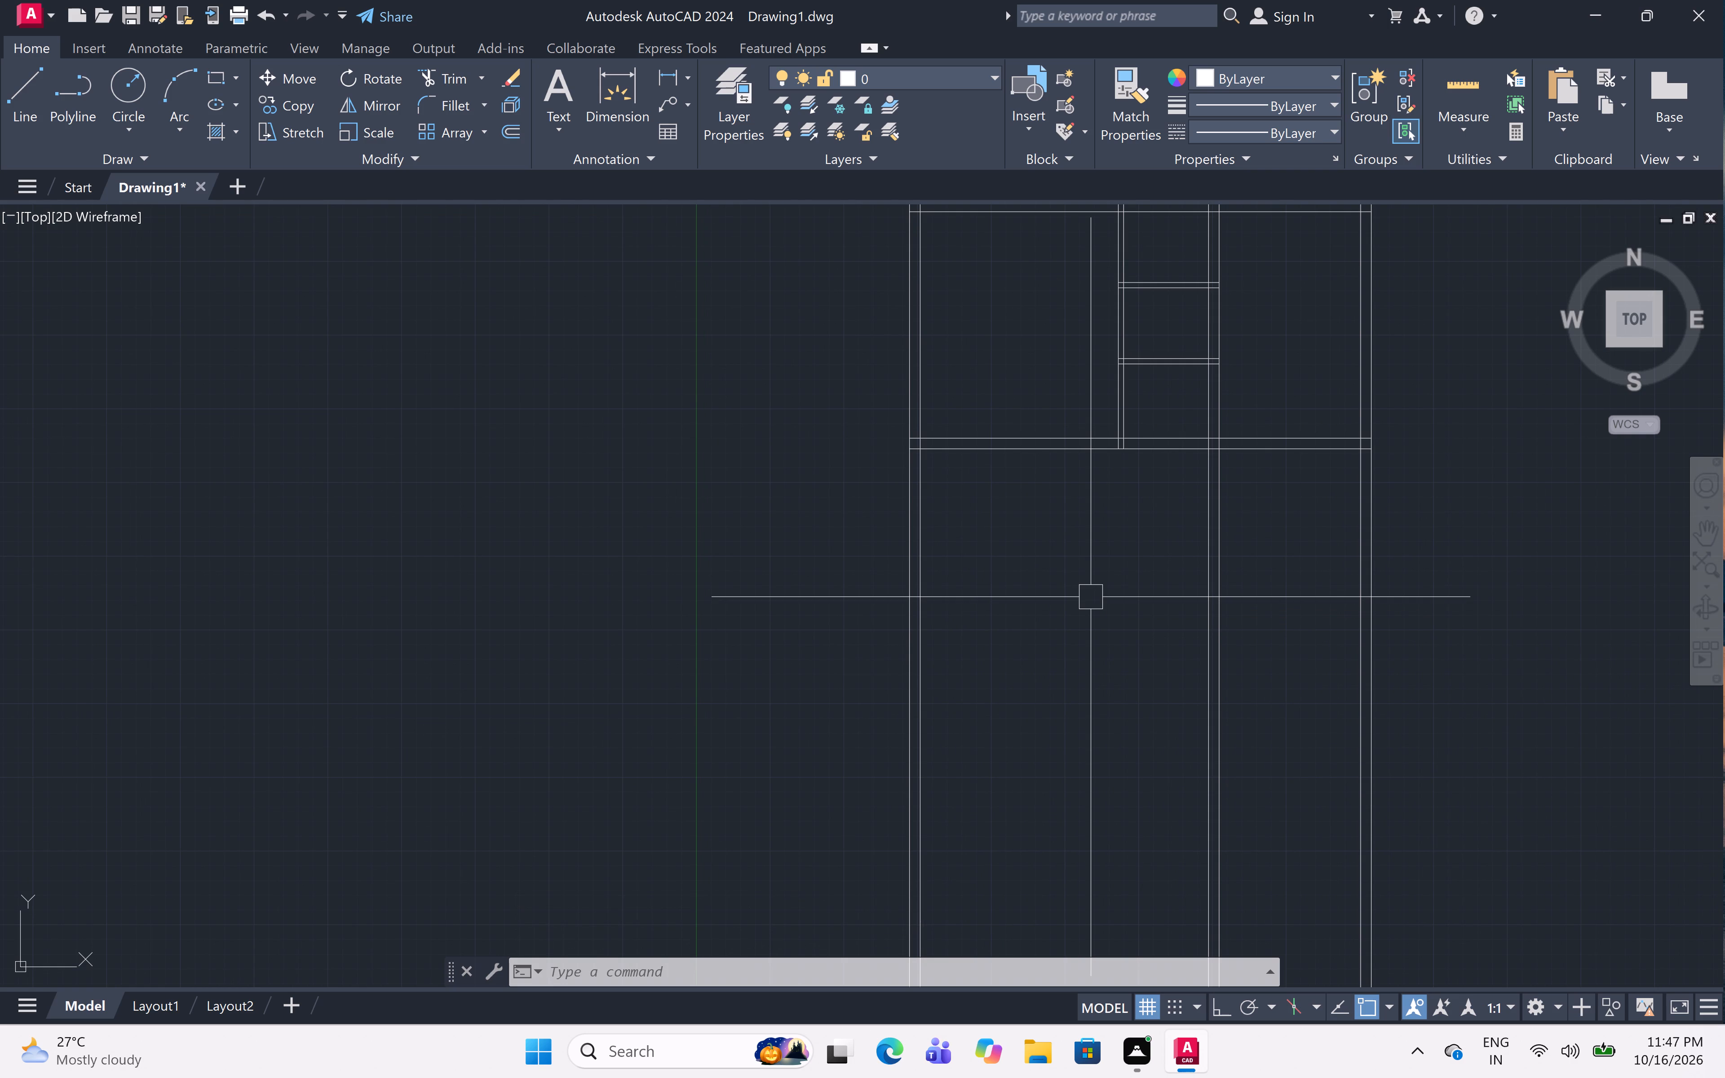
Offset the lower line of the horizontal 9" cross wall 22' downward.
key("o")
type("ff")
key("space")
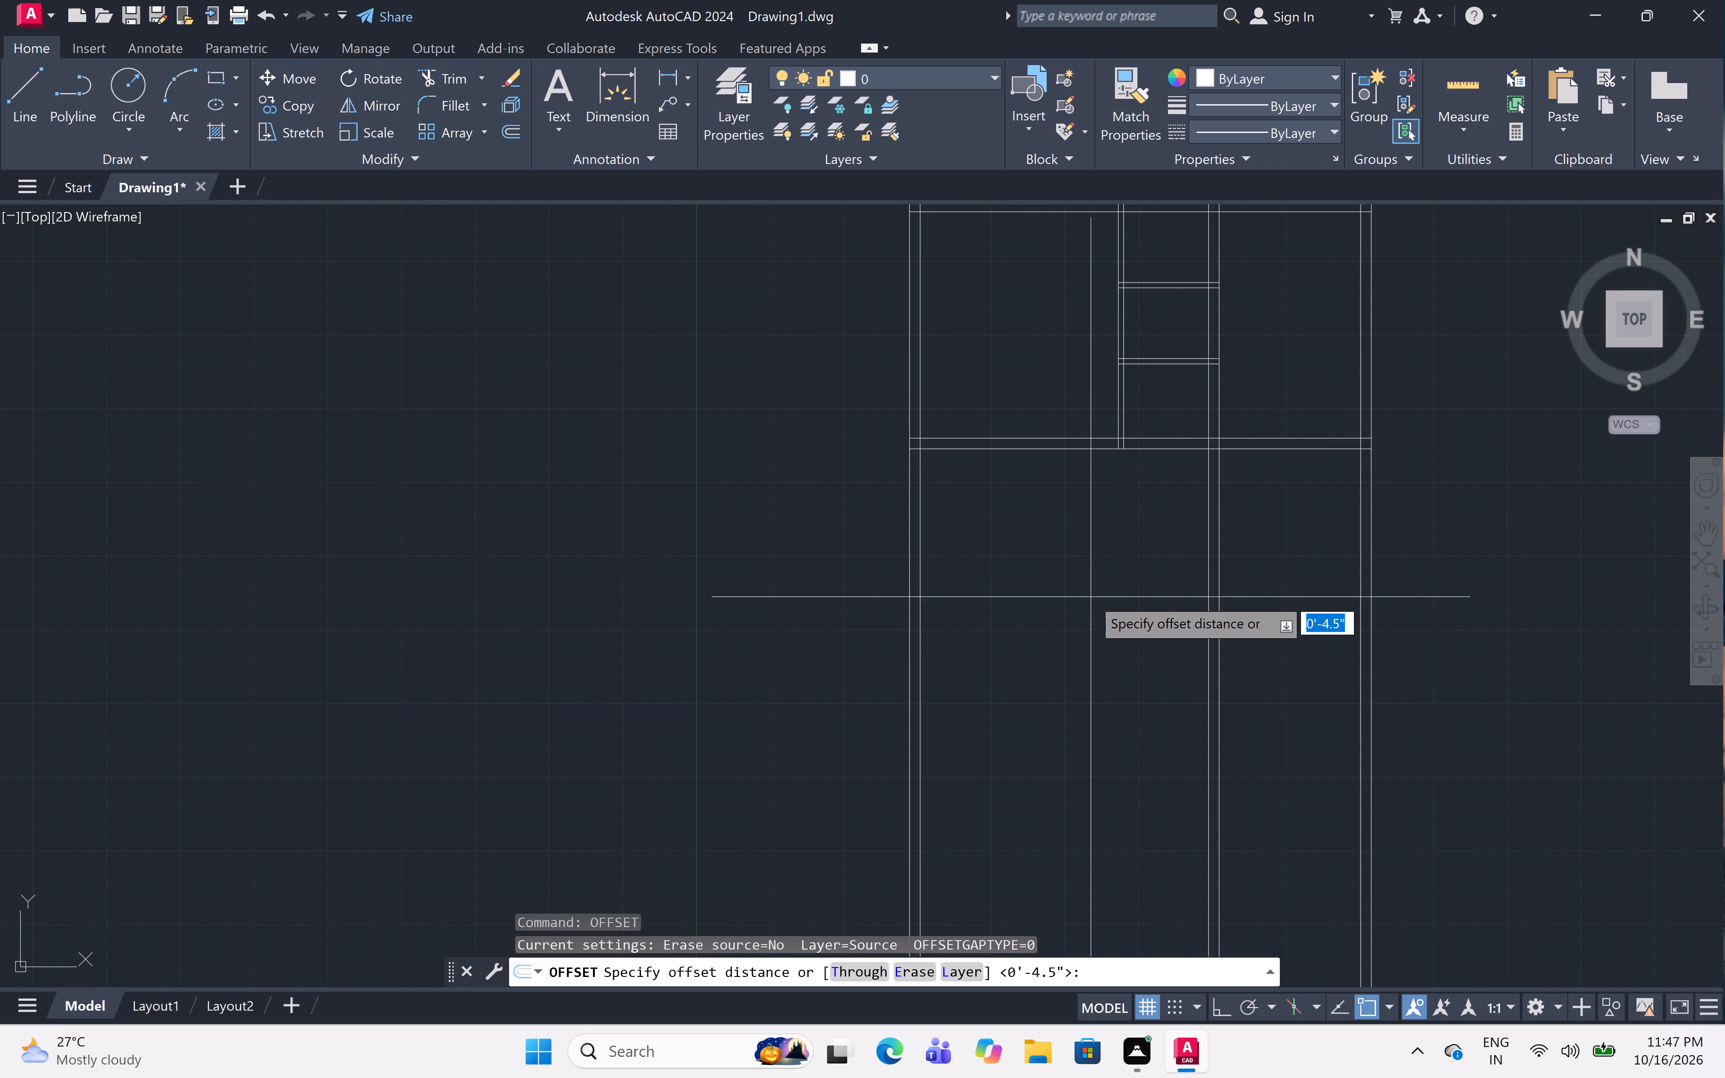
type("22")
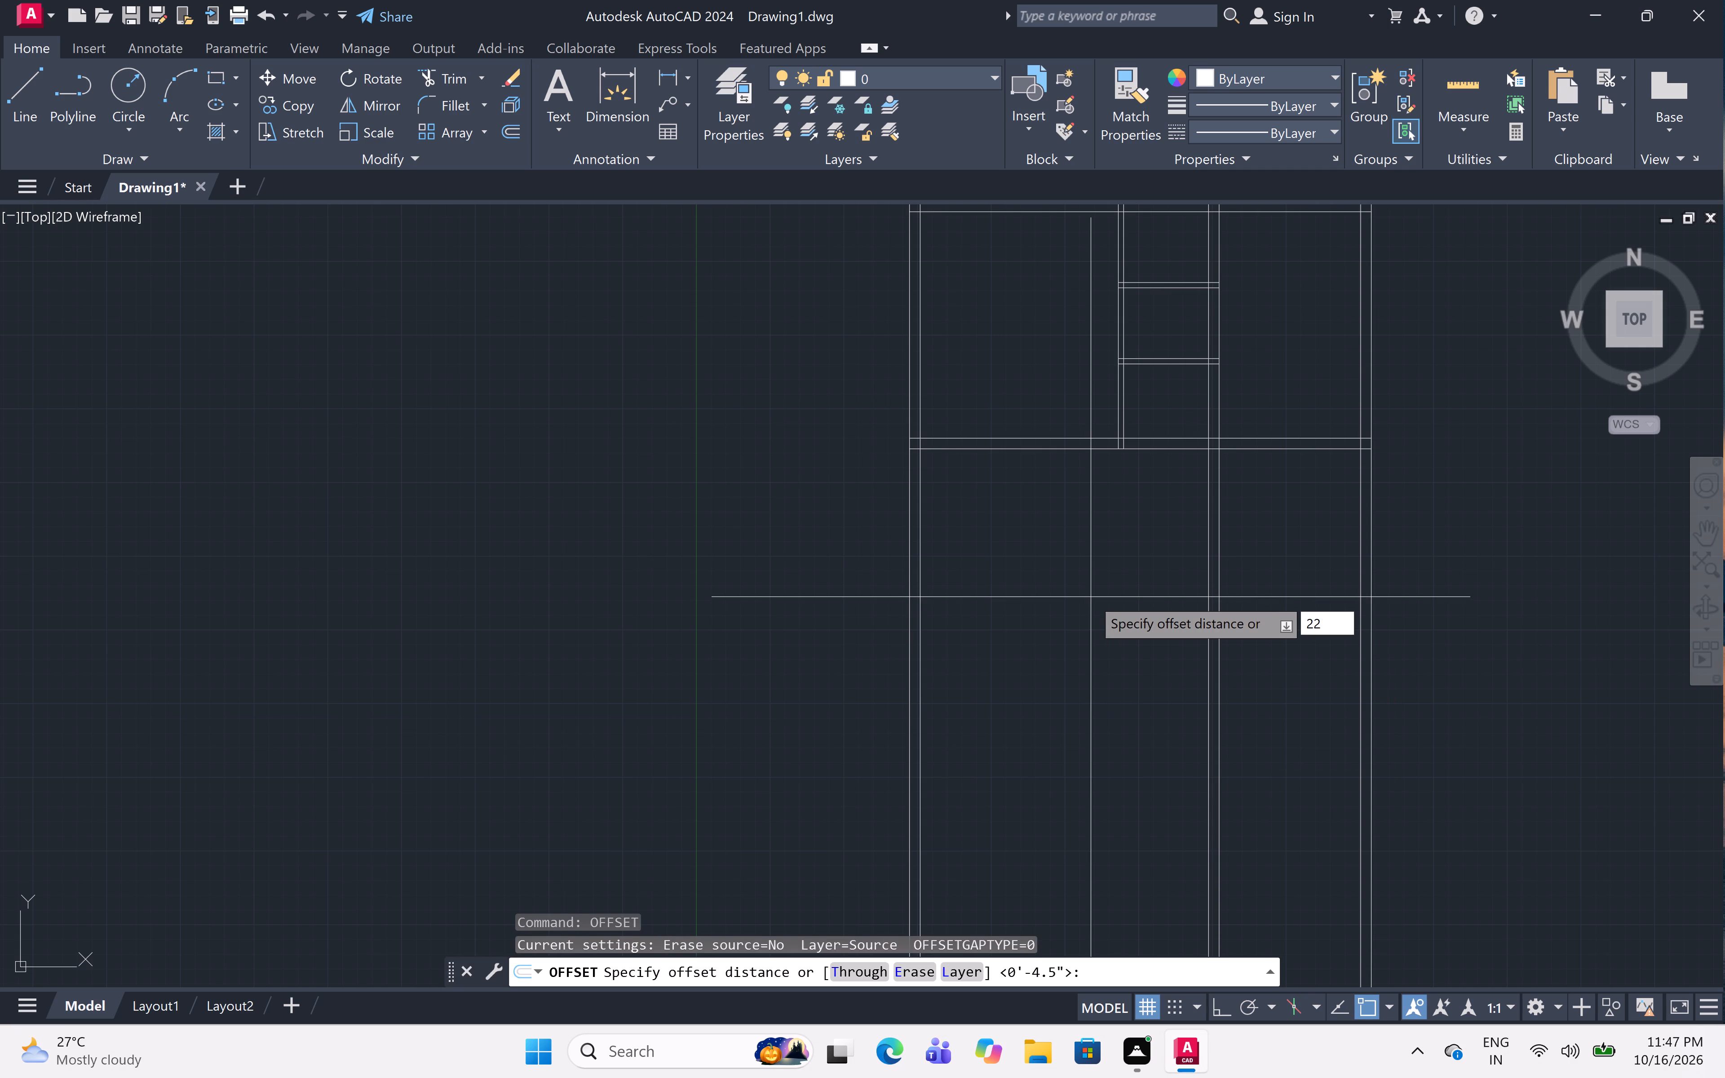
type("'")
key("space")
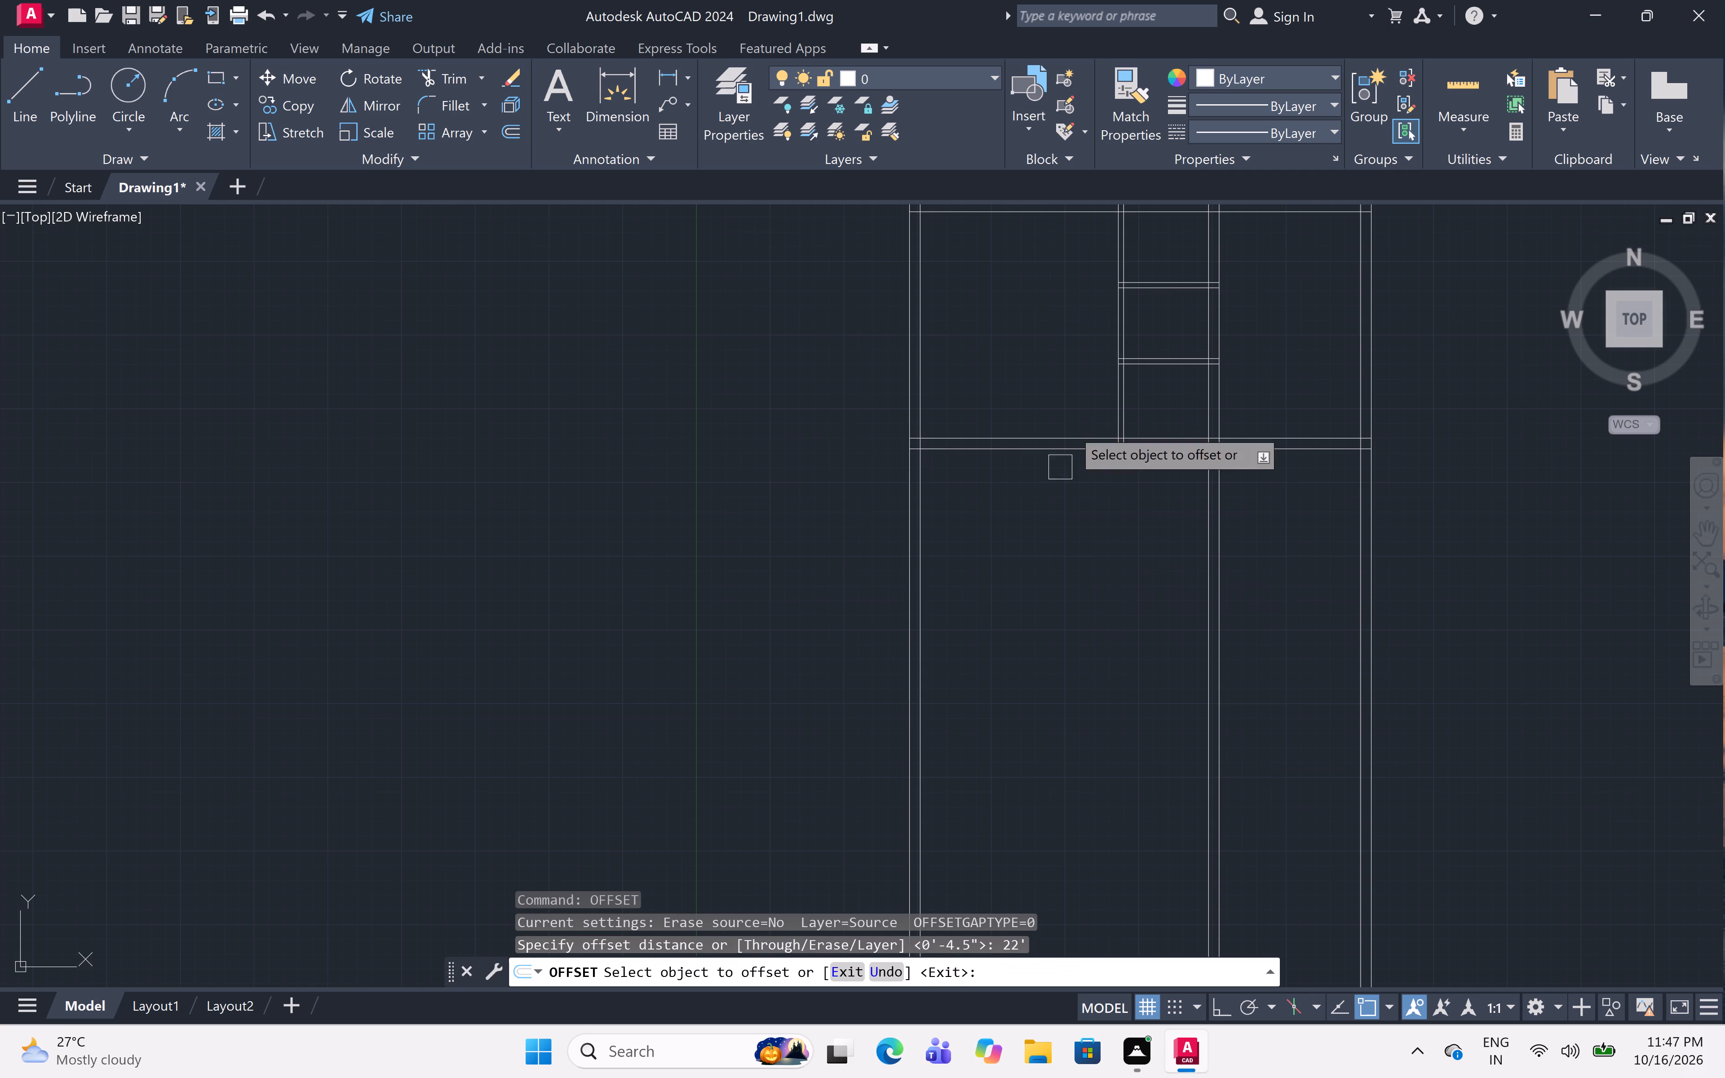
left_click(1060, 455)
left_click(1061, 605)
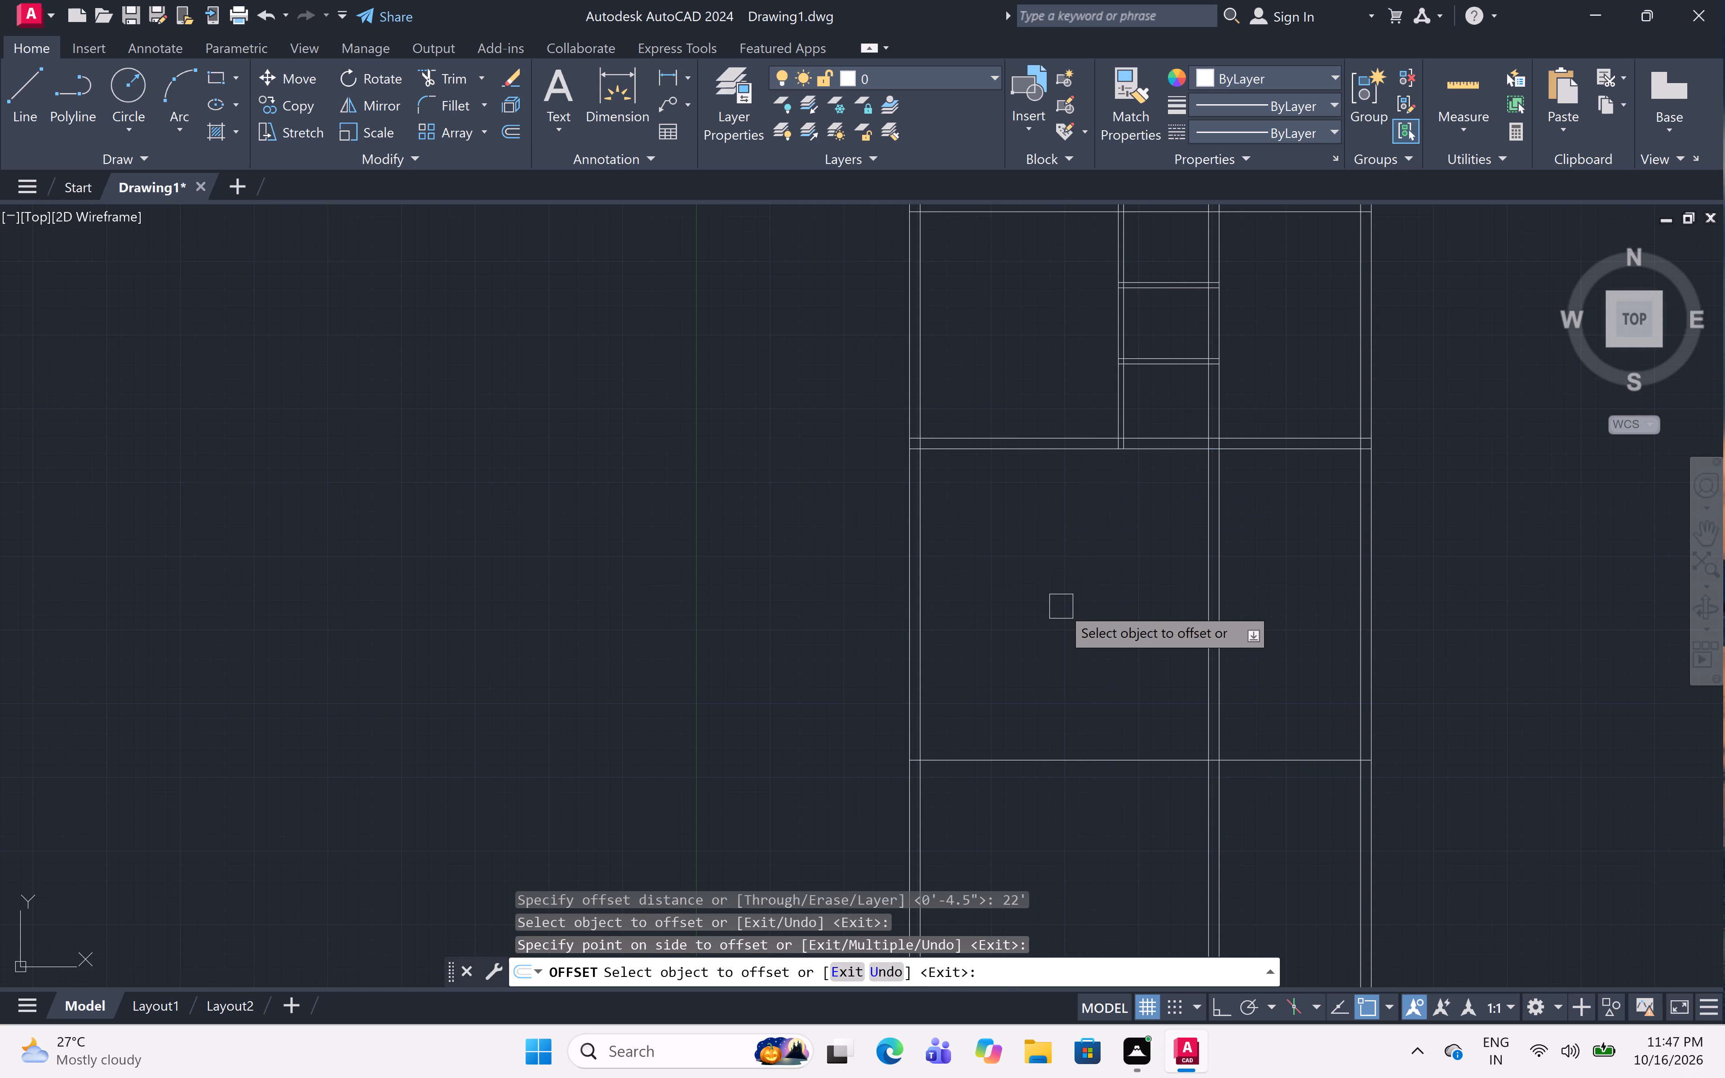
Offset the horizontal line 22' below the cross wall 9" downward to form the bottom outer wall.
key("space")
key("space")
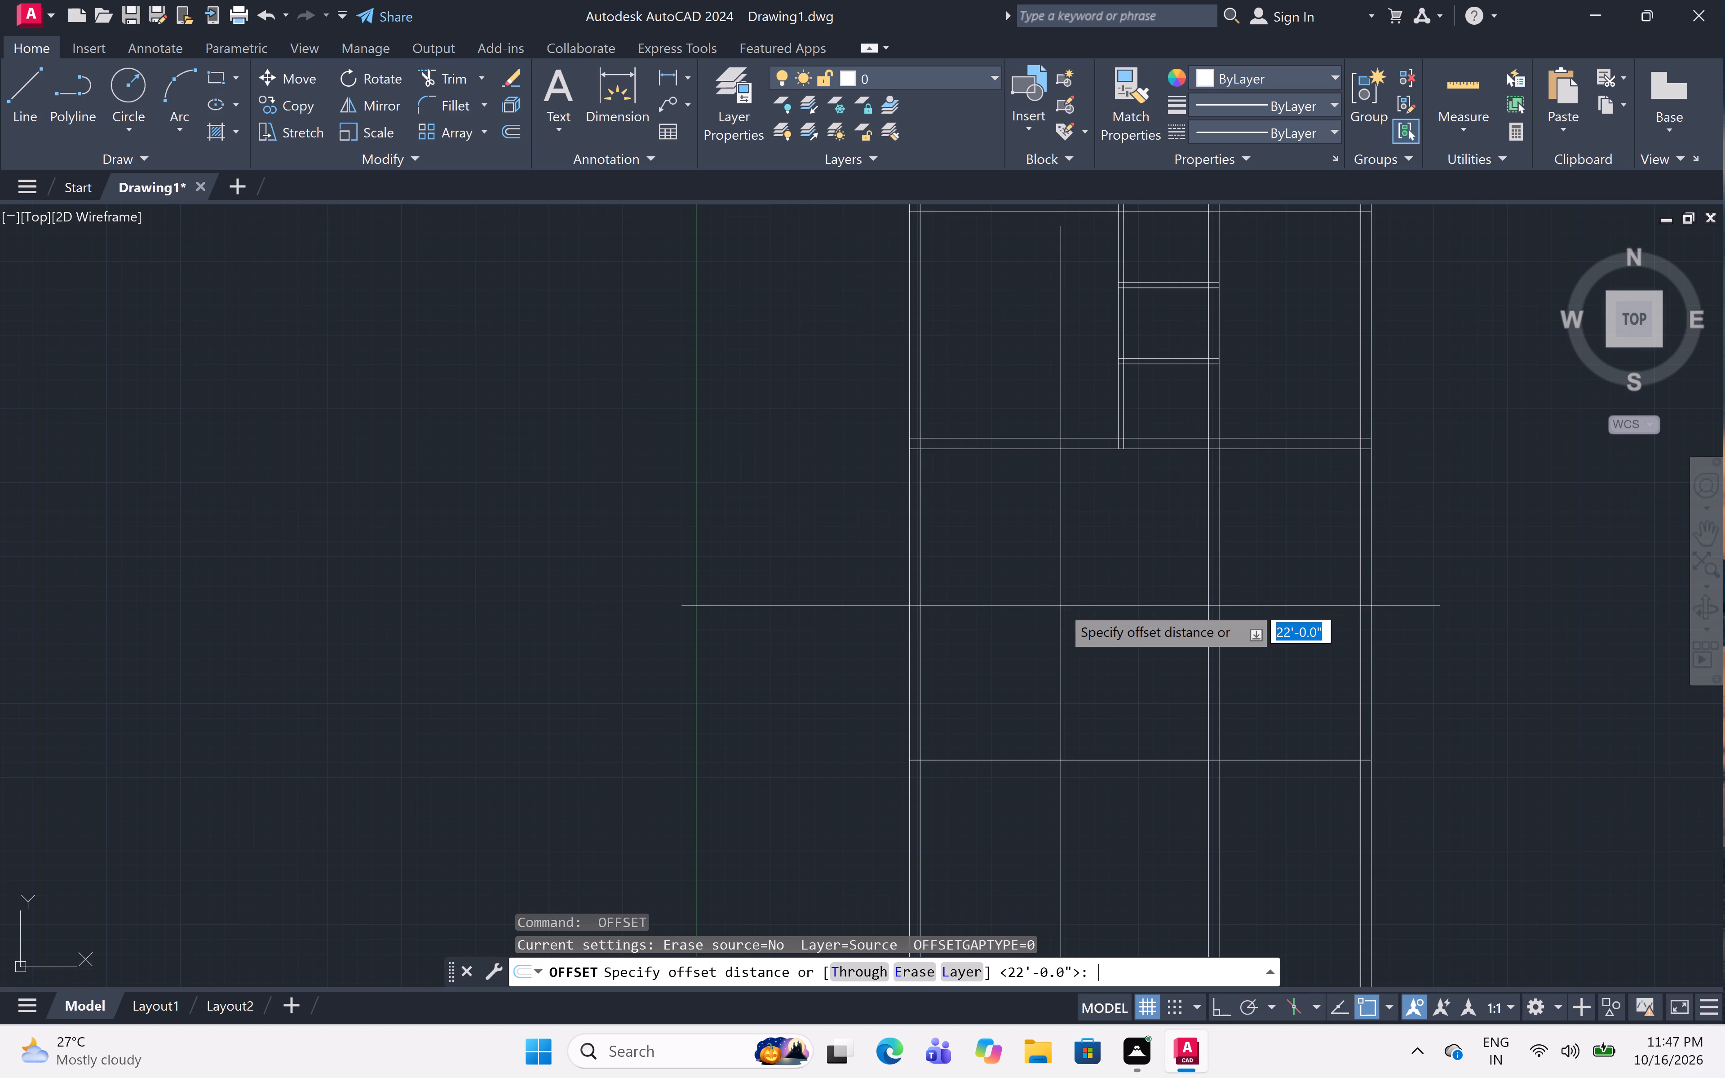
key("9")
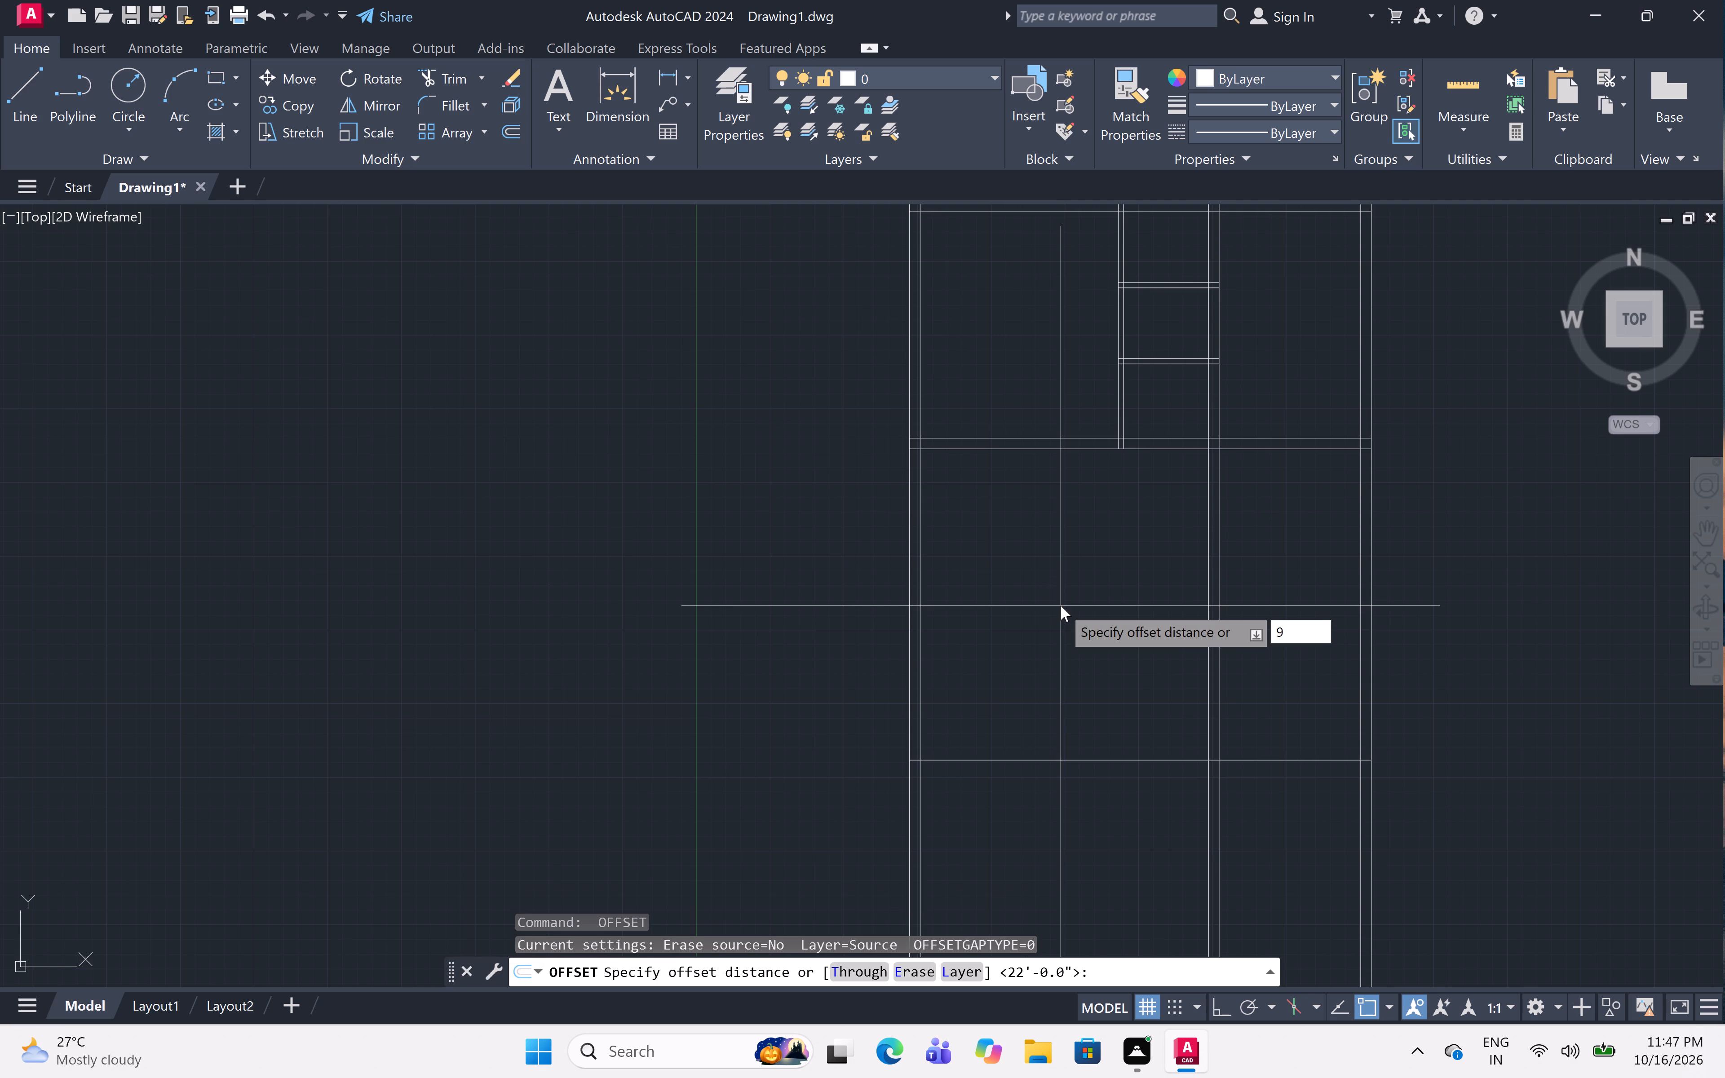
key("shift+quotedbl")
key("space")
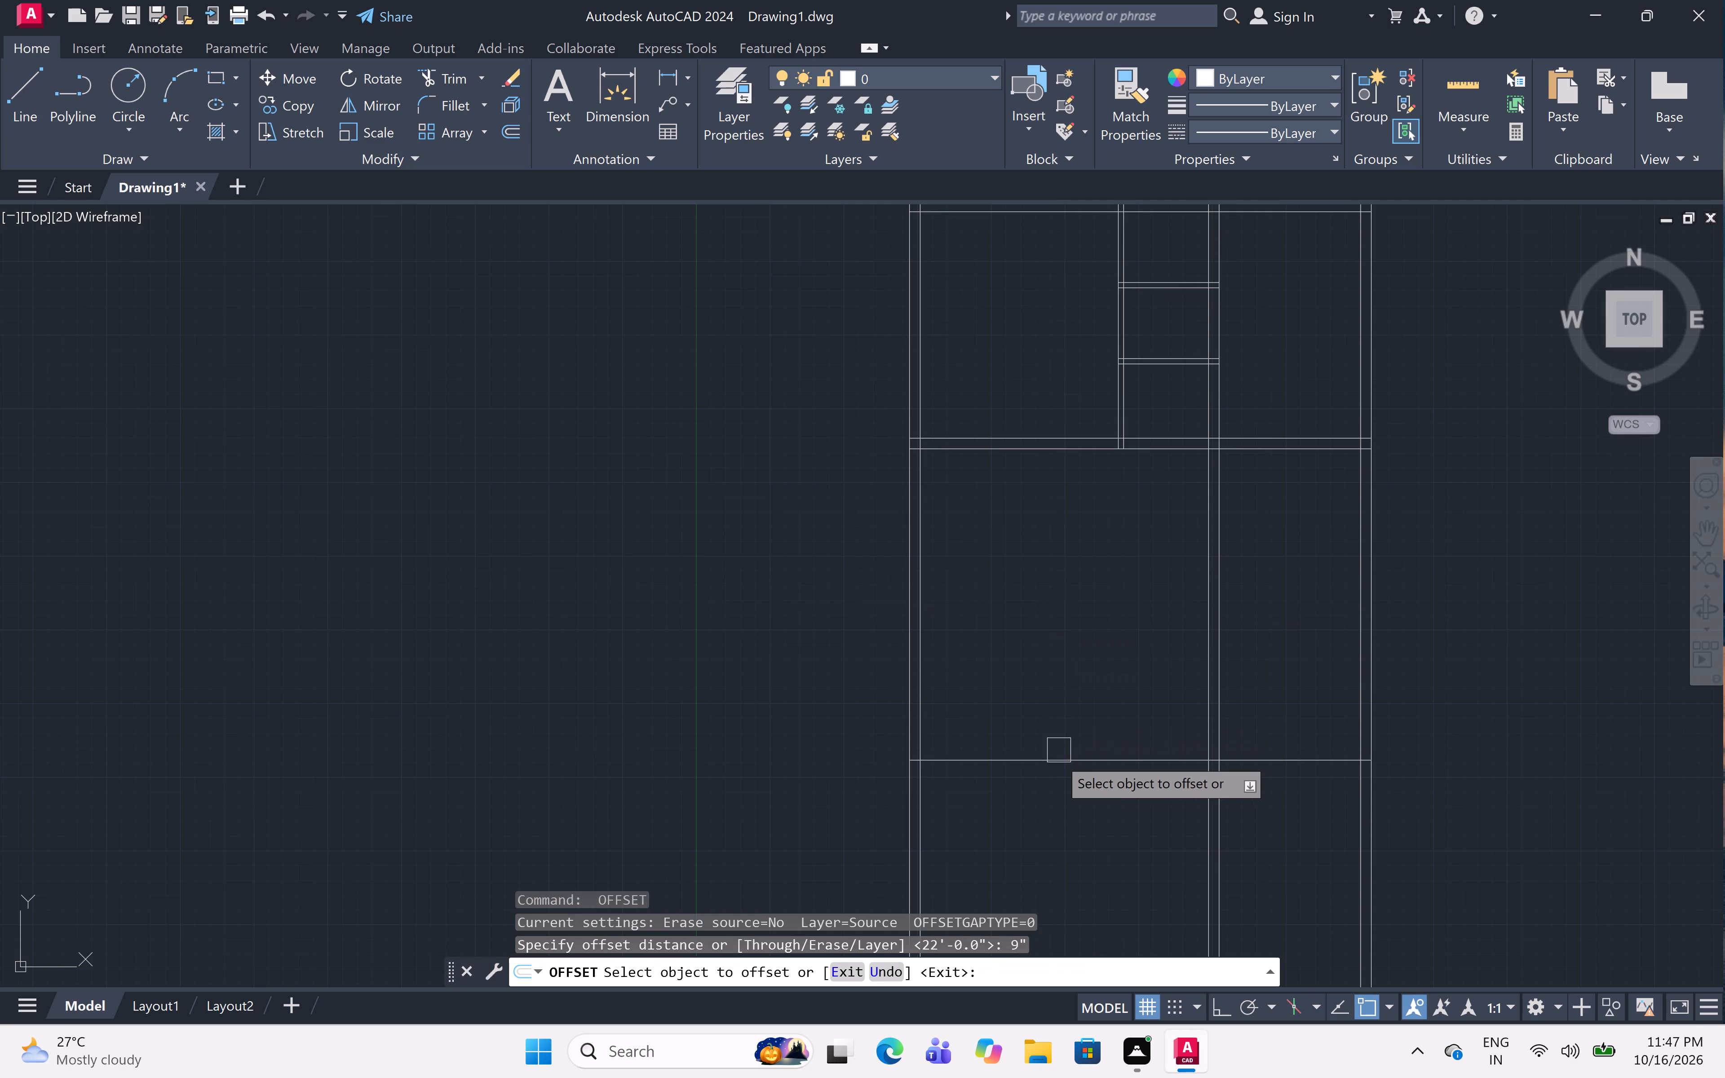
left_click(1057, 757)
left_click(1044, 829)
key("Escape")
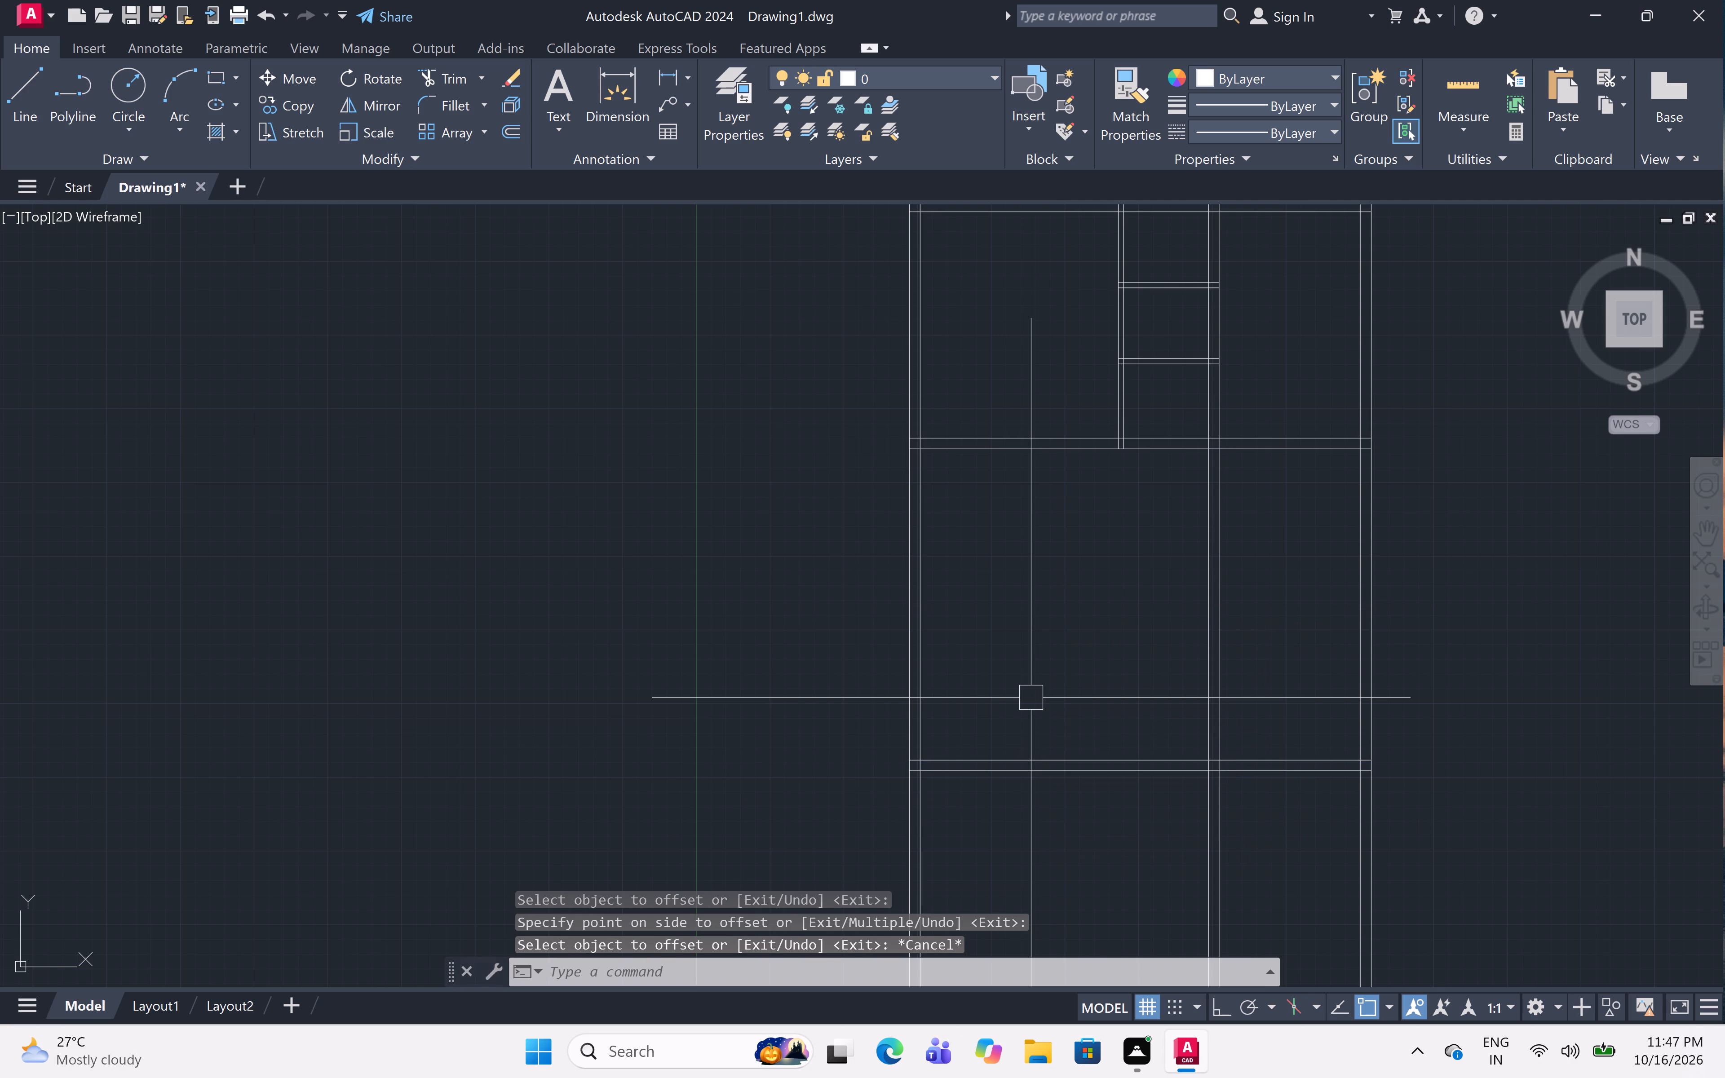
Trim all vertical wall lines that extend below the bottom outer wall.
type("tr")
key("space")
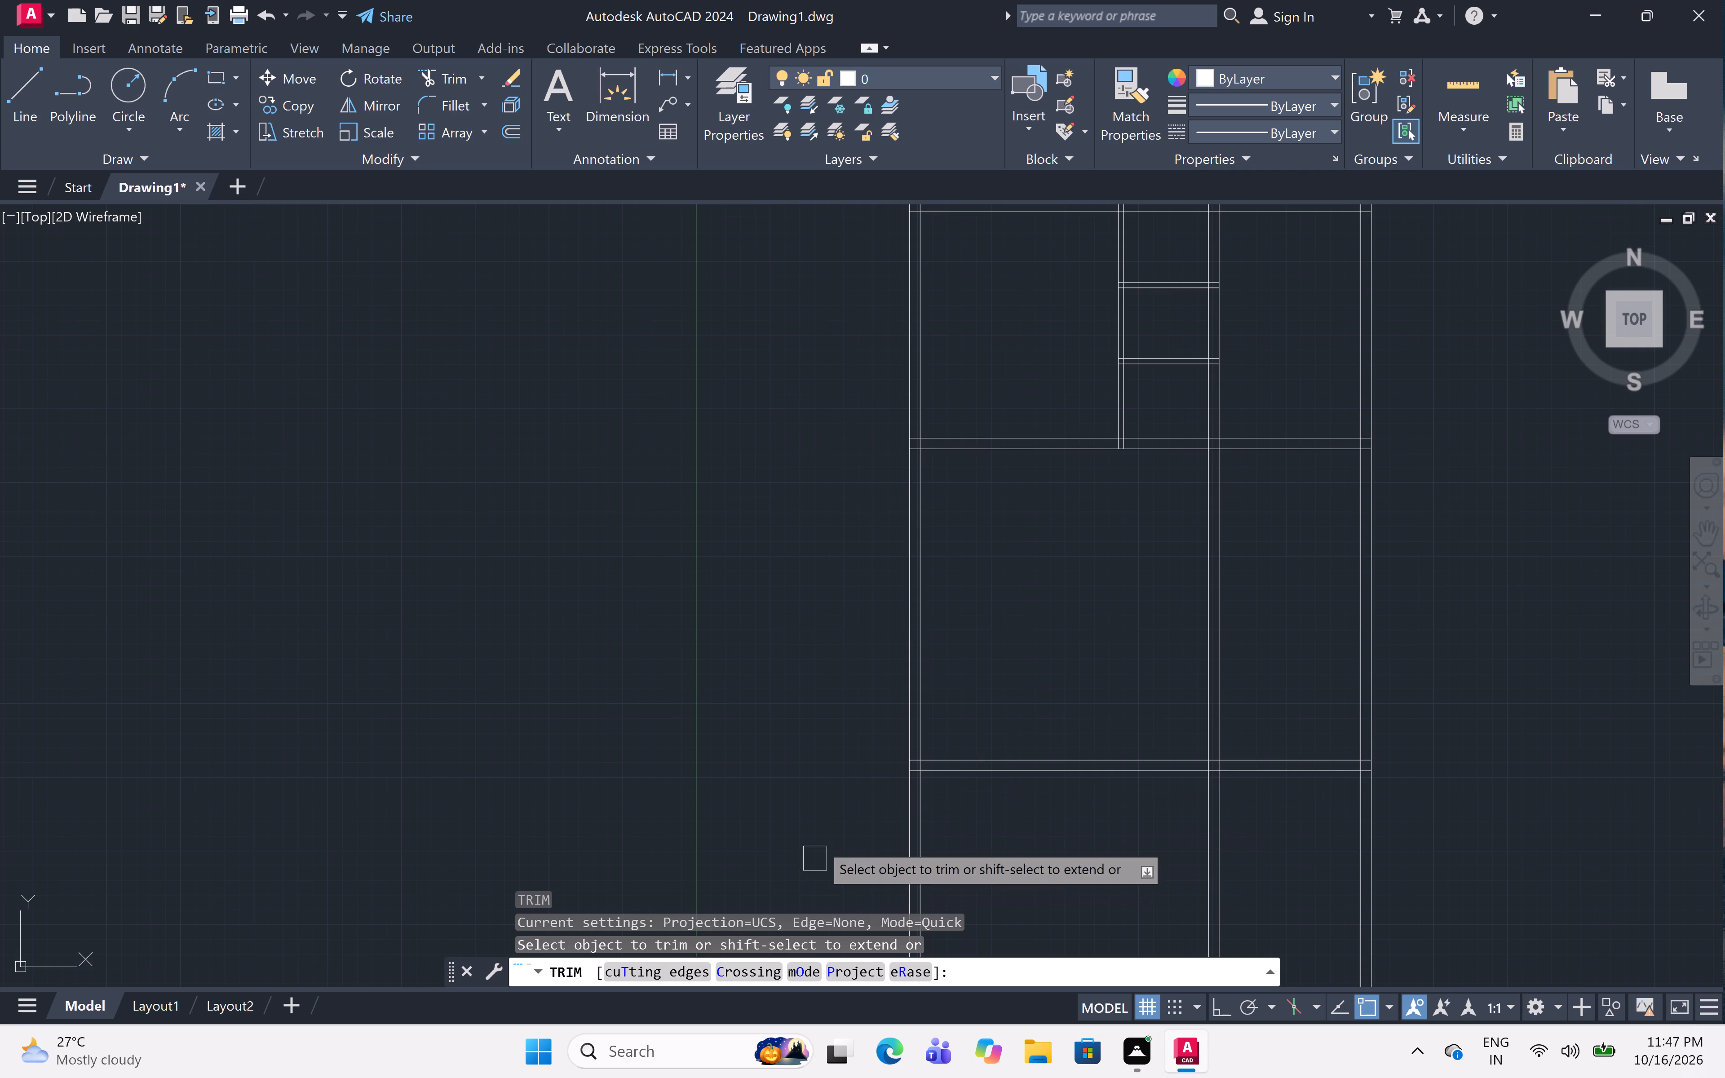
left_click(823, 832)
left_click(1482, 812)
scroll(1491, 647, "down", 2)
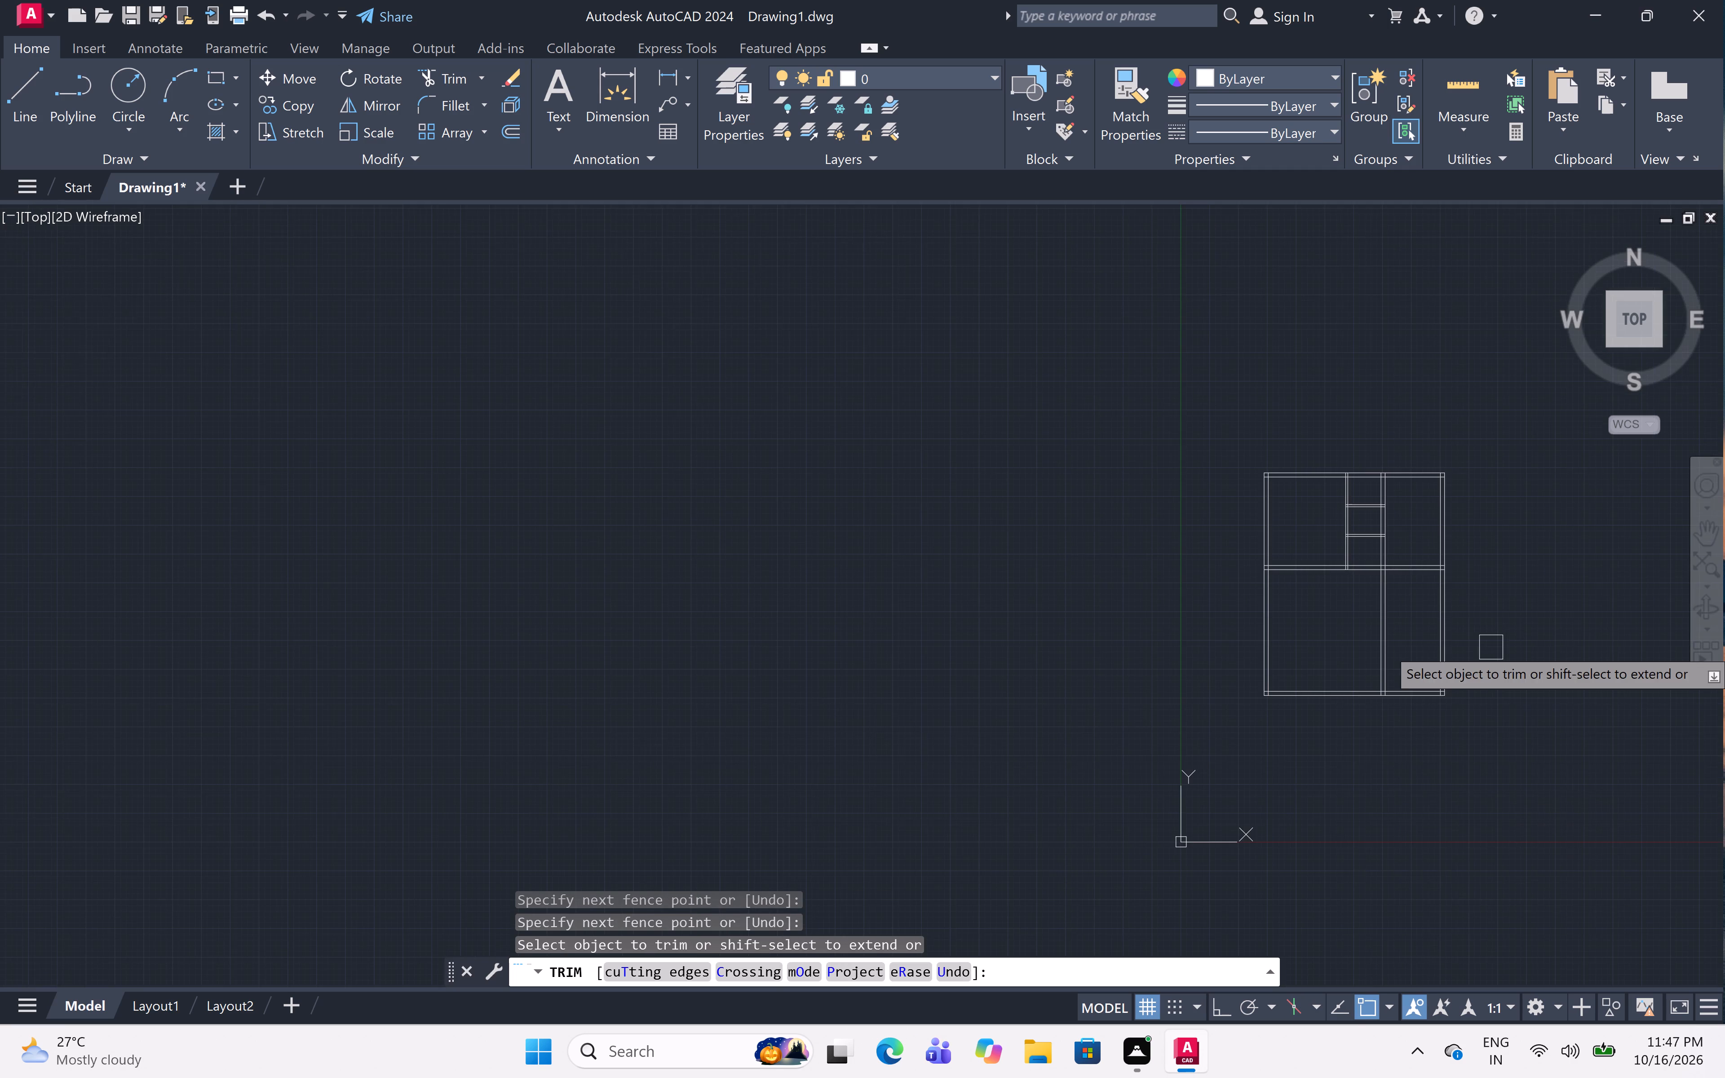
middle_click_drag(1491, 647, 1108, 642)
scroll(1108, 642, "up", 2)
middle_click_drag(1108, 642, 1215, 657)
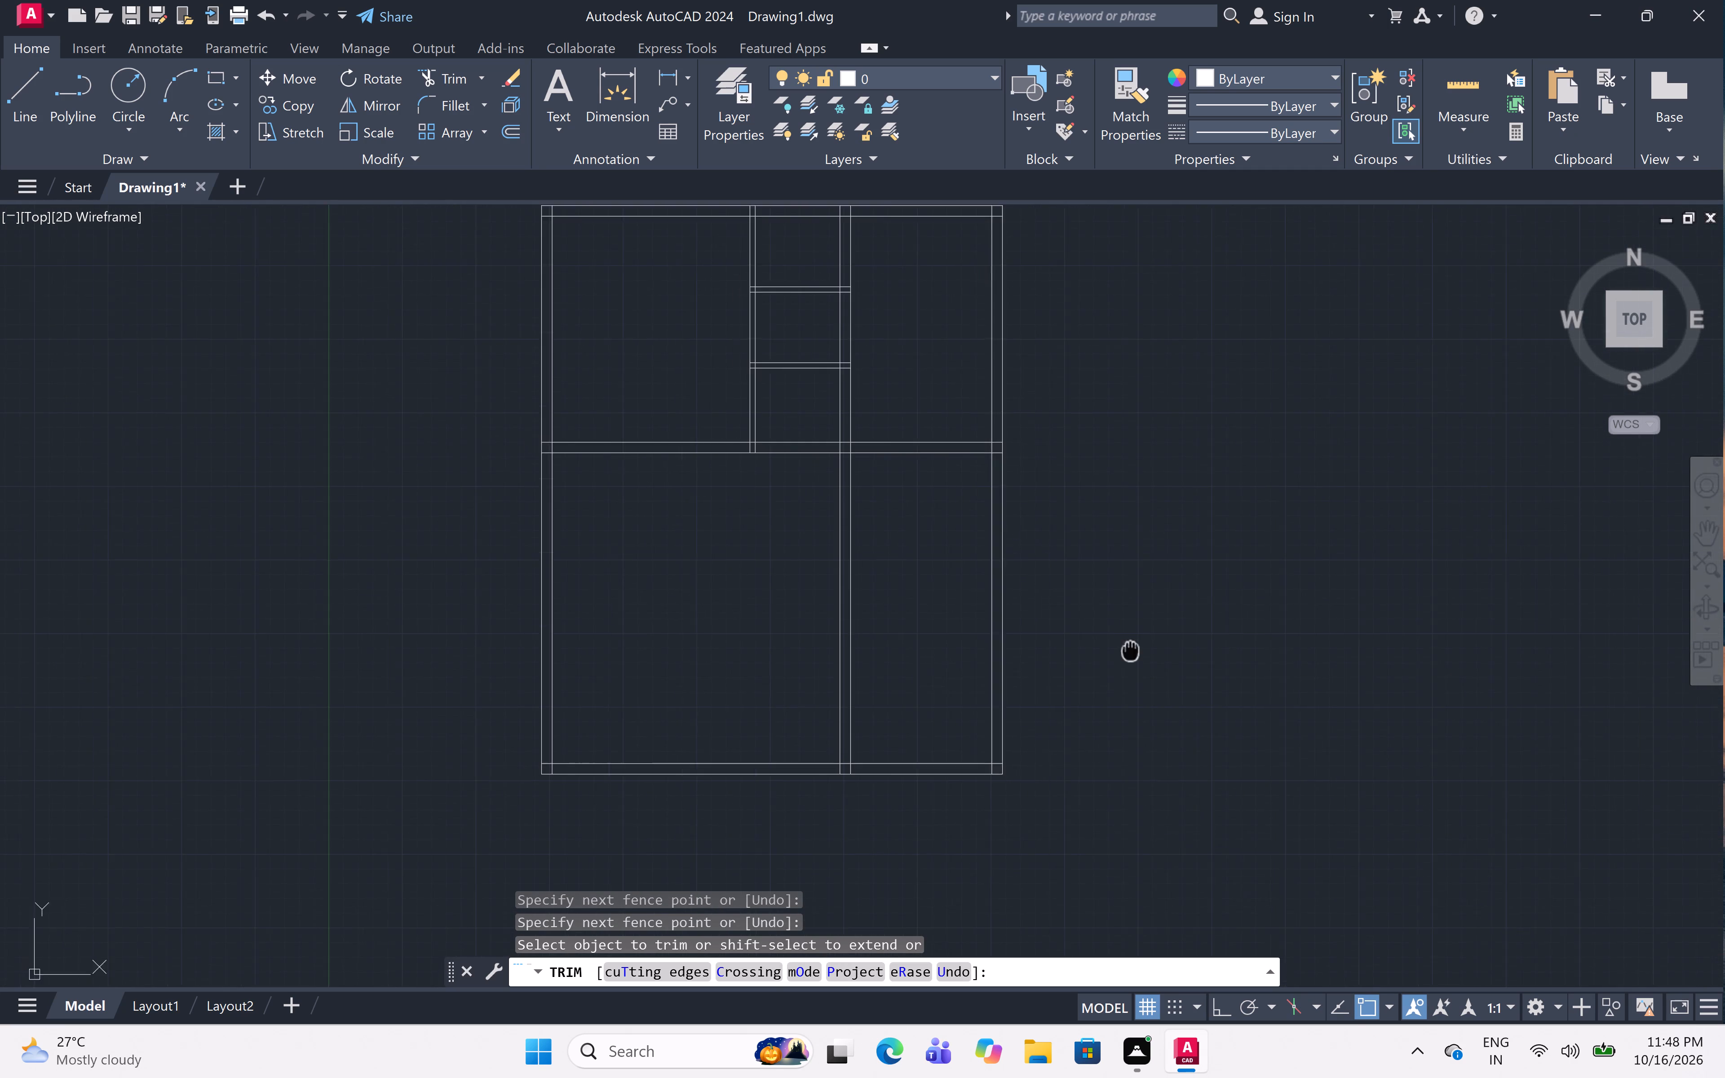
middle_click_drag(1215, 657, 1312, 704)
key("Escape")
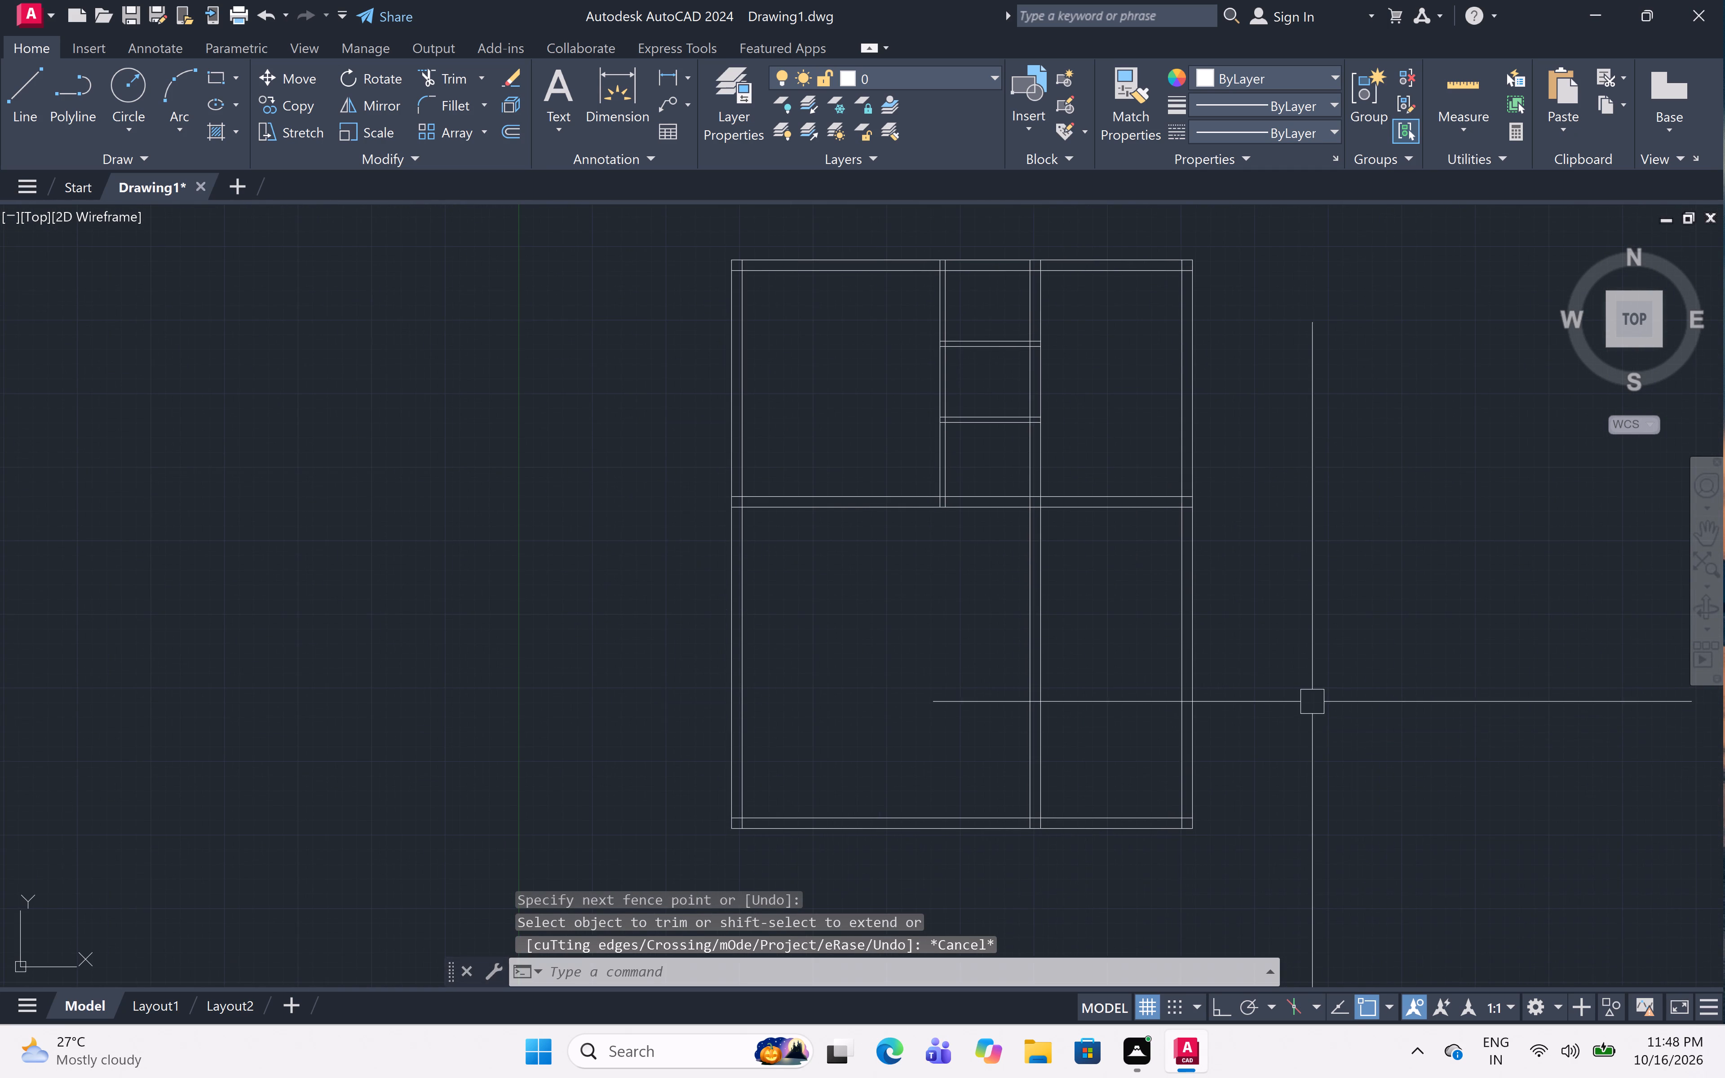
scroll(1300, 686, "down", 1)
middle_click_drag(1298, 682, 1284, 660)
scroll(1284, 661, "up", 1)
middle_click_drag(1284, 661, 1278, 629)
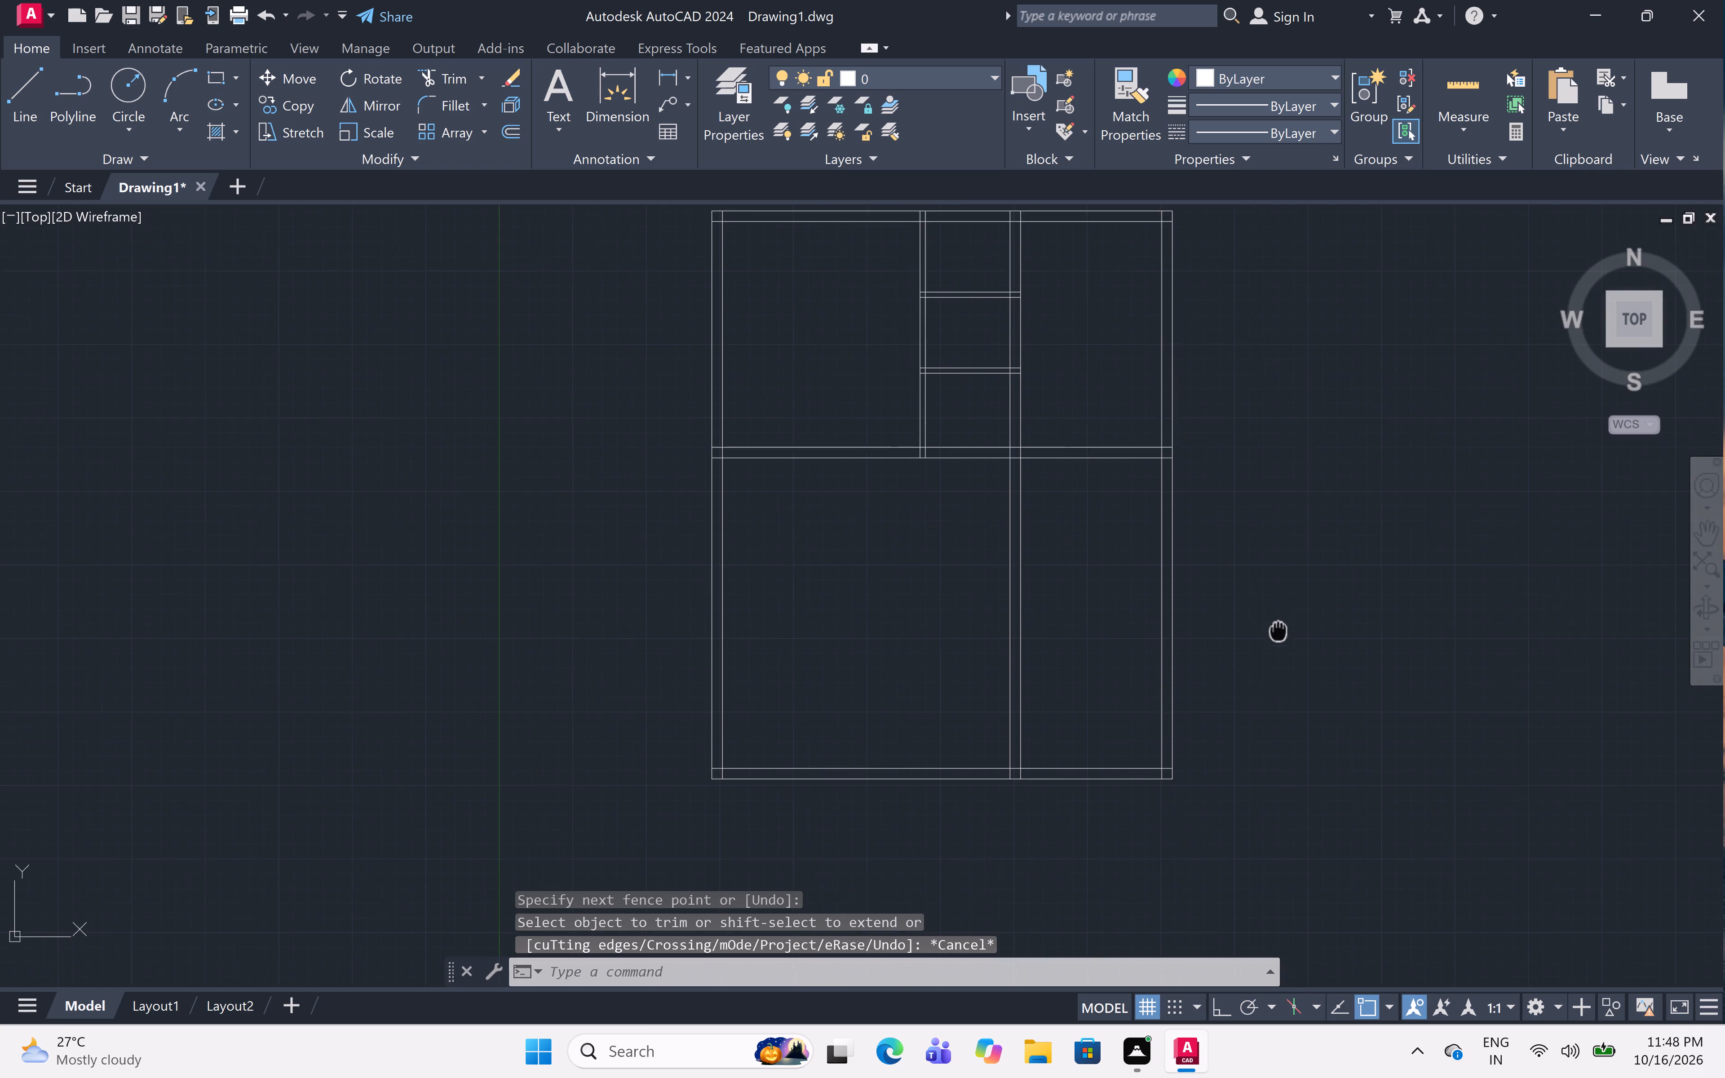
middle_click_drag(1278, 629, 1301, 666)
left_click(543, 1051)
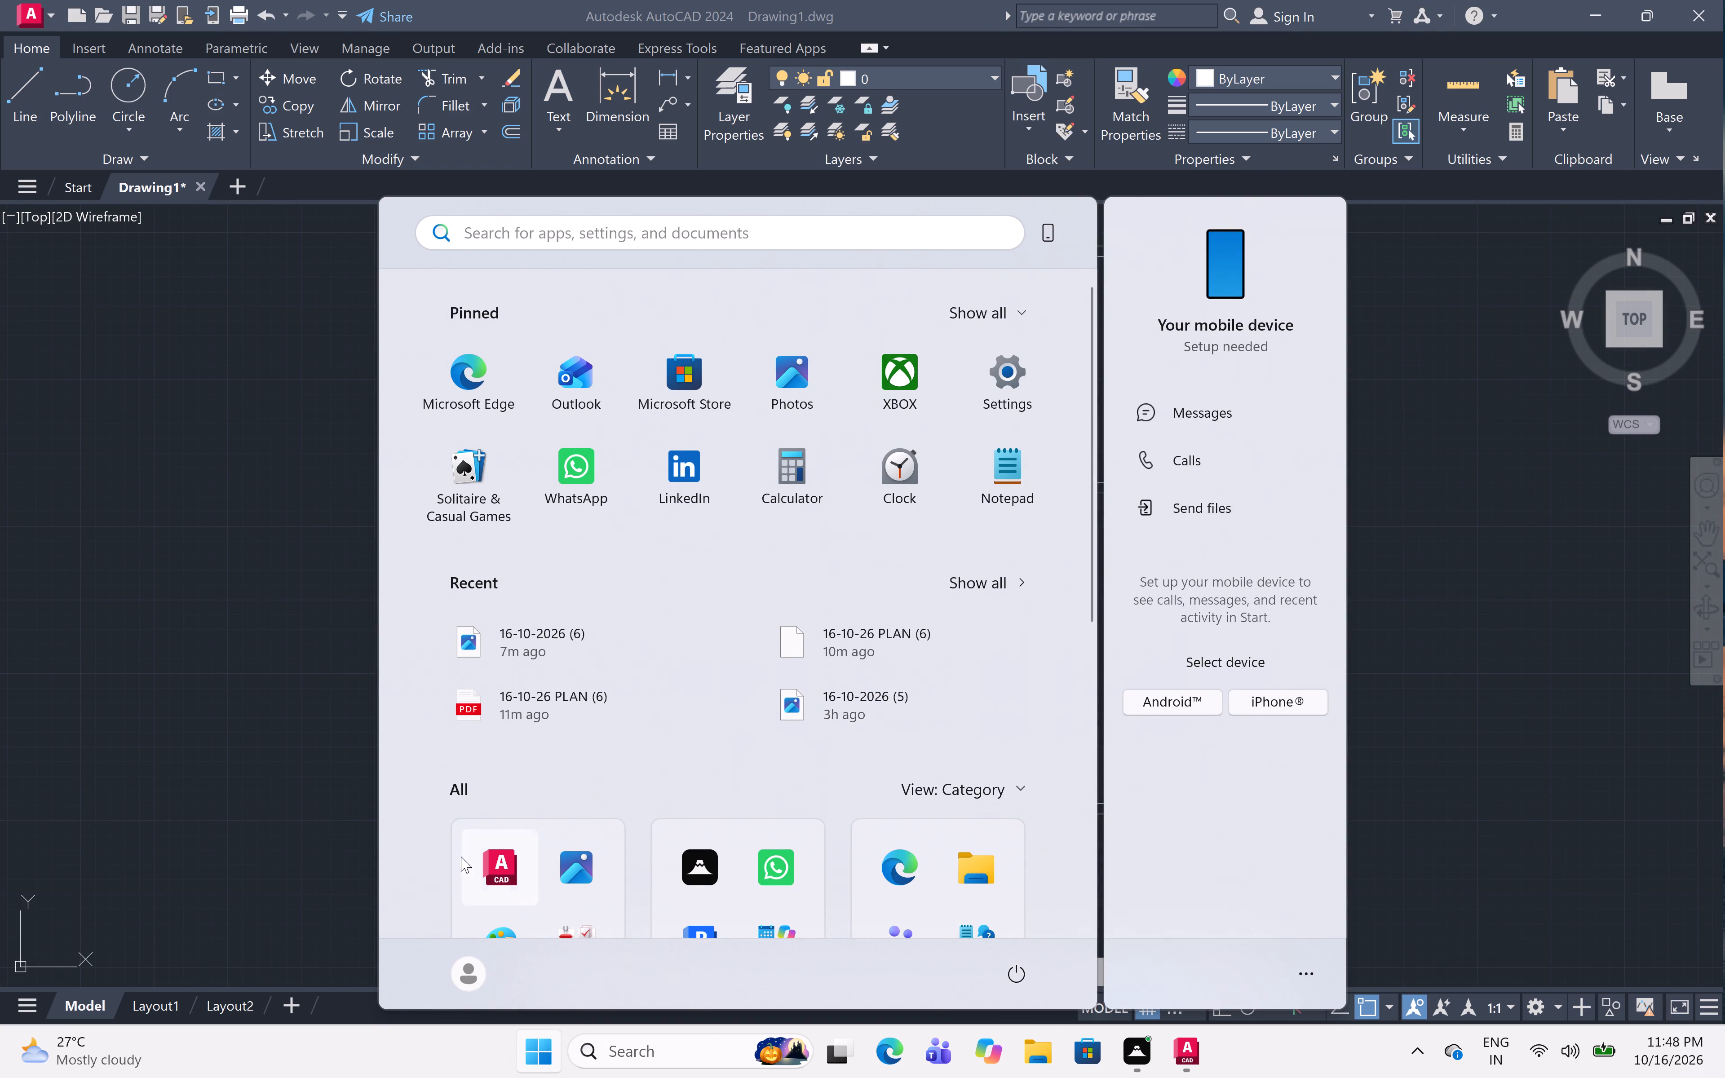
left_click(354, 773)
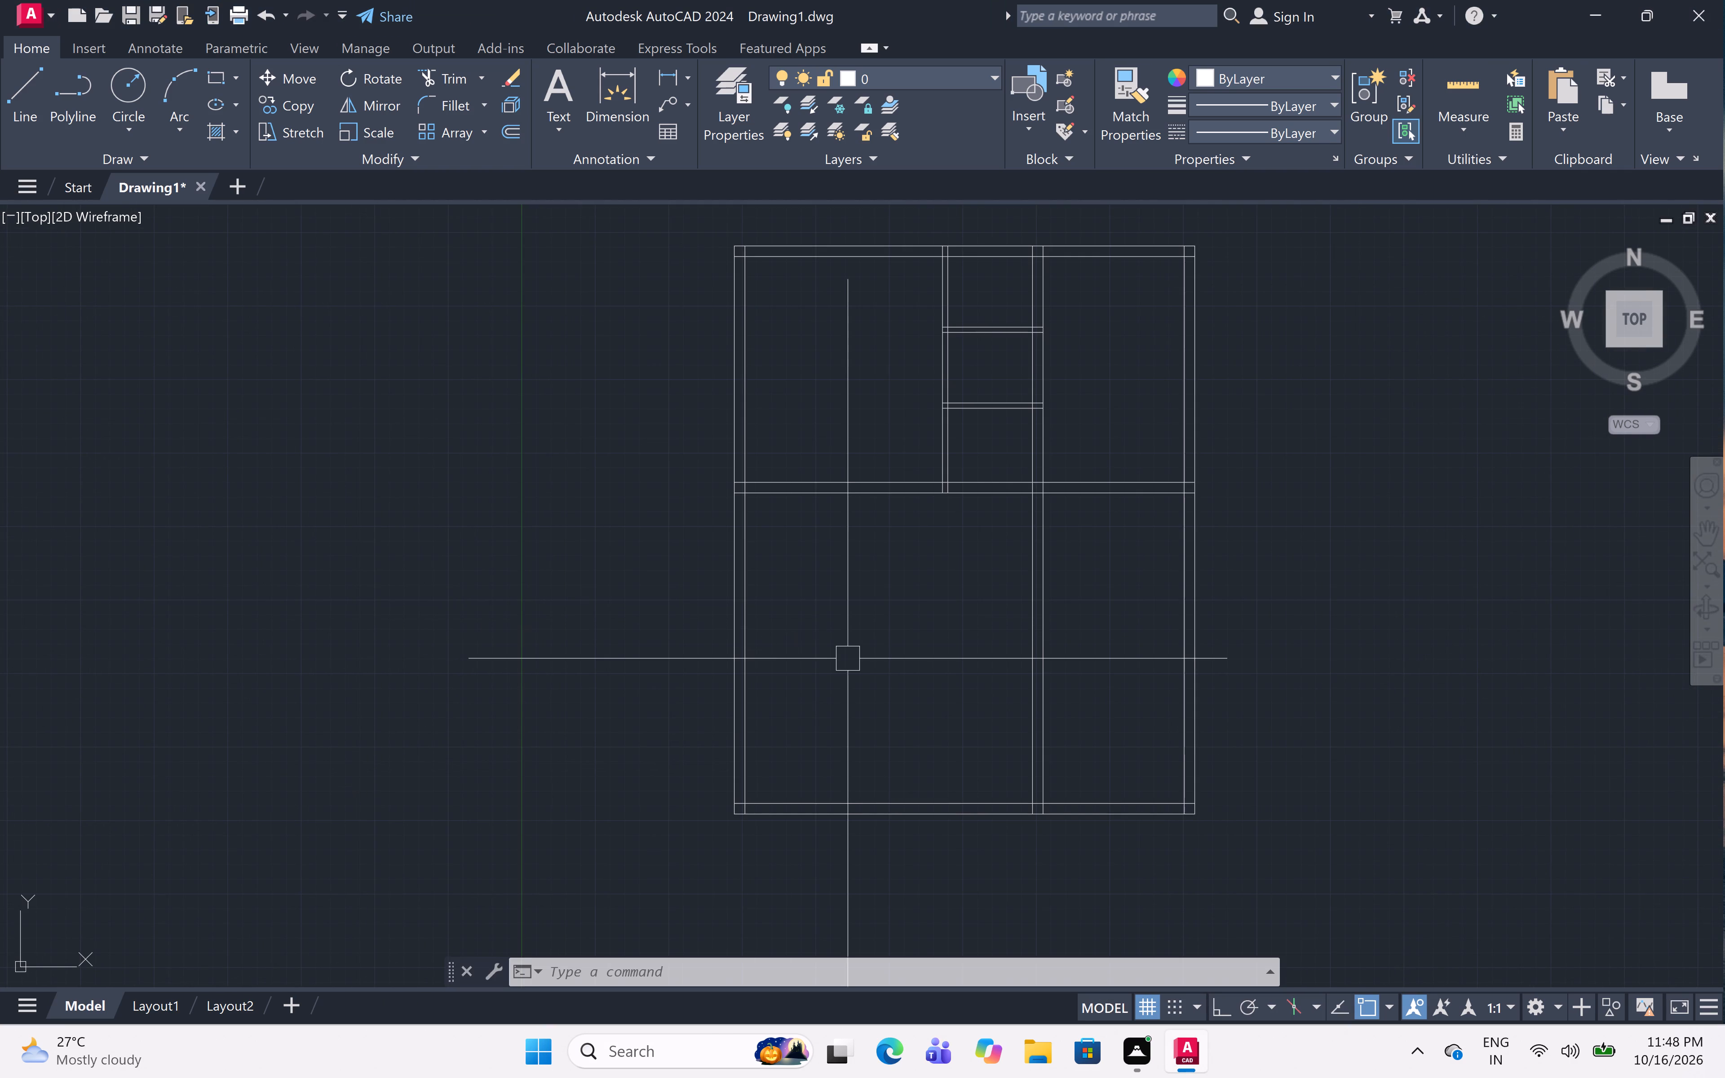
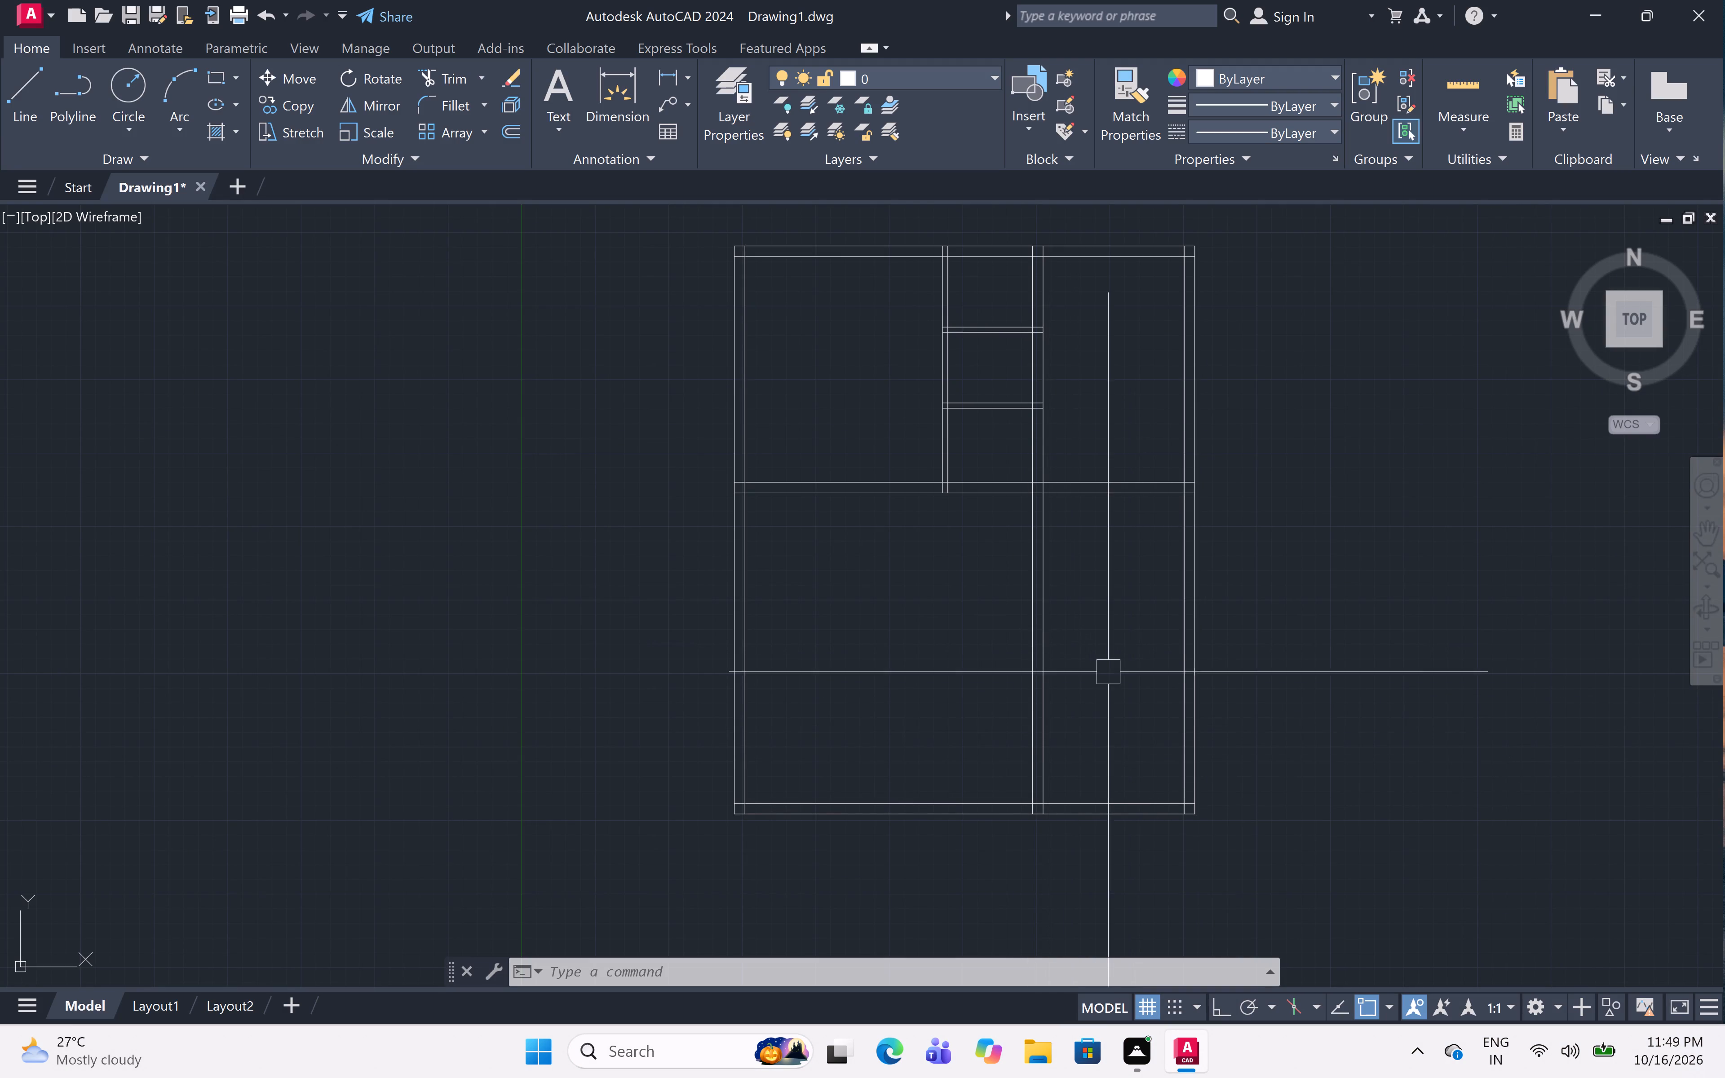
Look over the floor plan from the upper rooms down to the bottom outer wall.
middle_click_drag(1108, 669, 1077, 758)
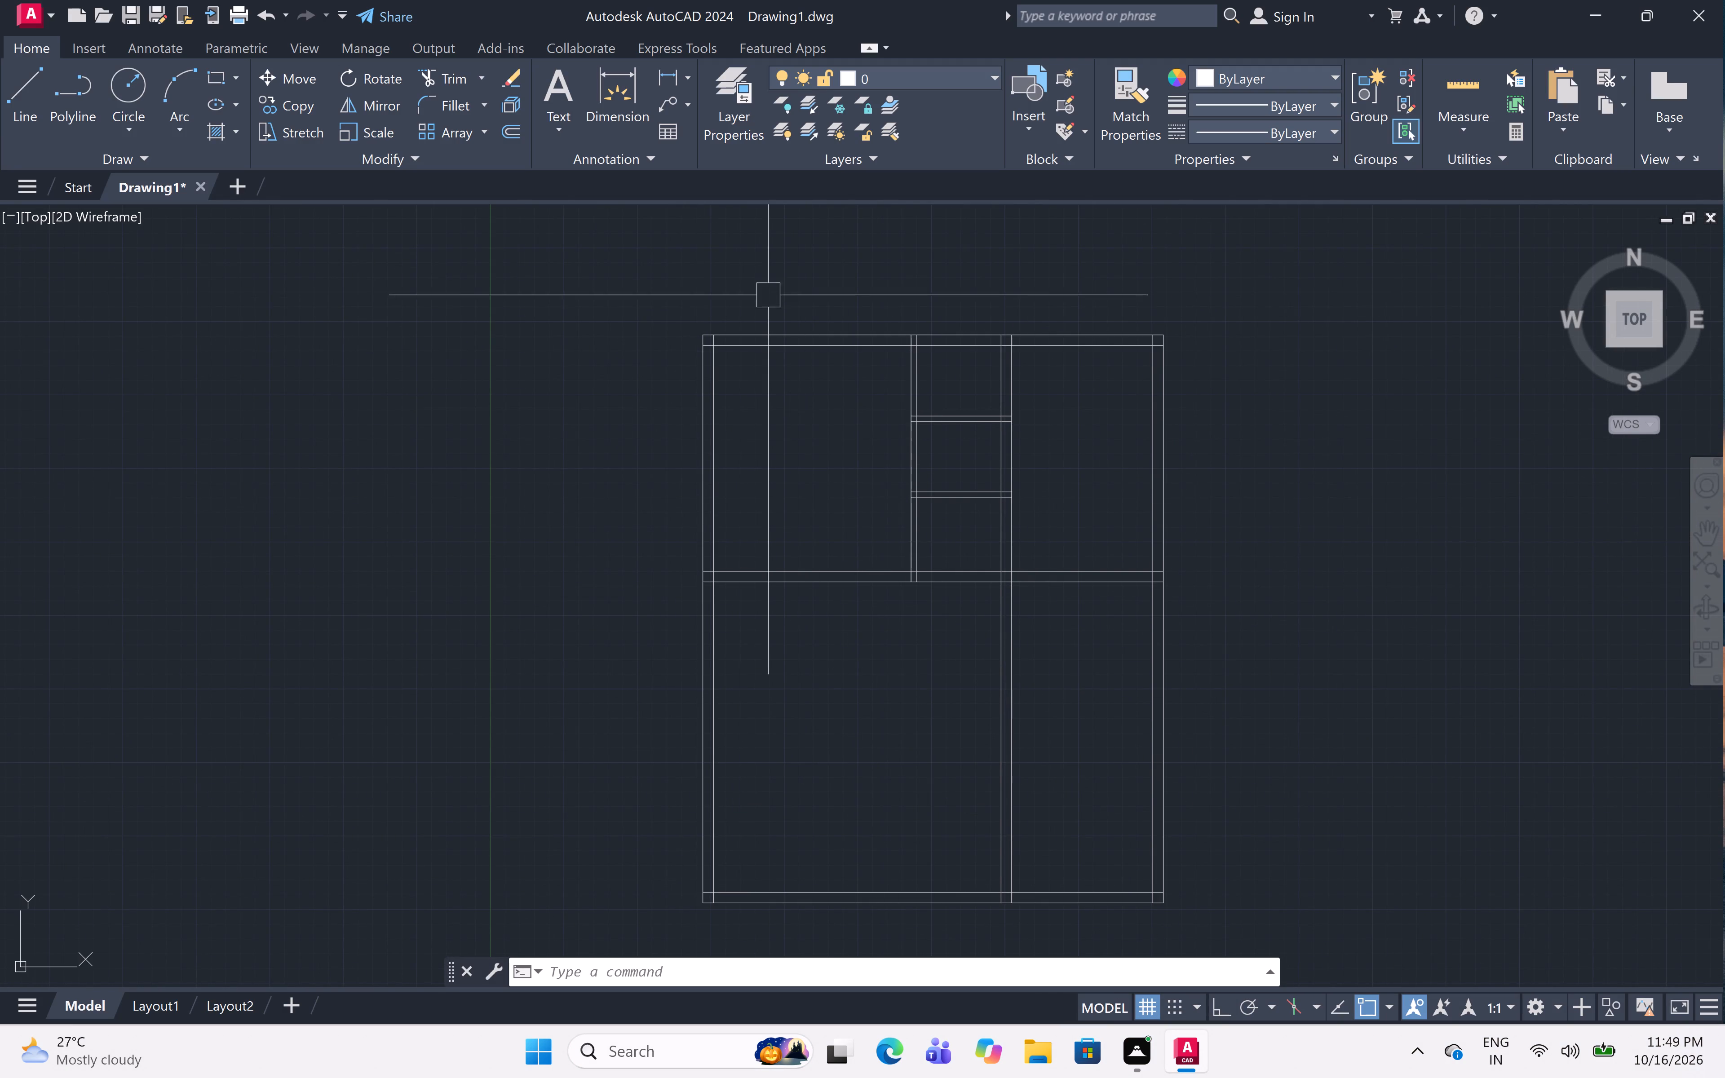
scroll(760, 371, "up", 3)
scroll(760, 371, "down", 1)
middle_click_drag(819, 451, 784, 425)
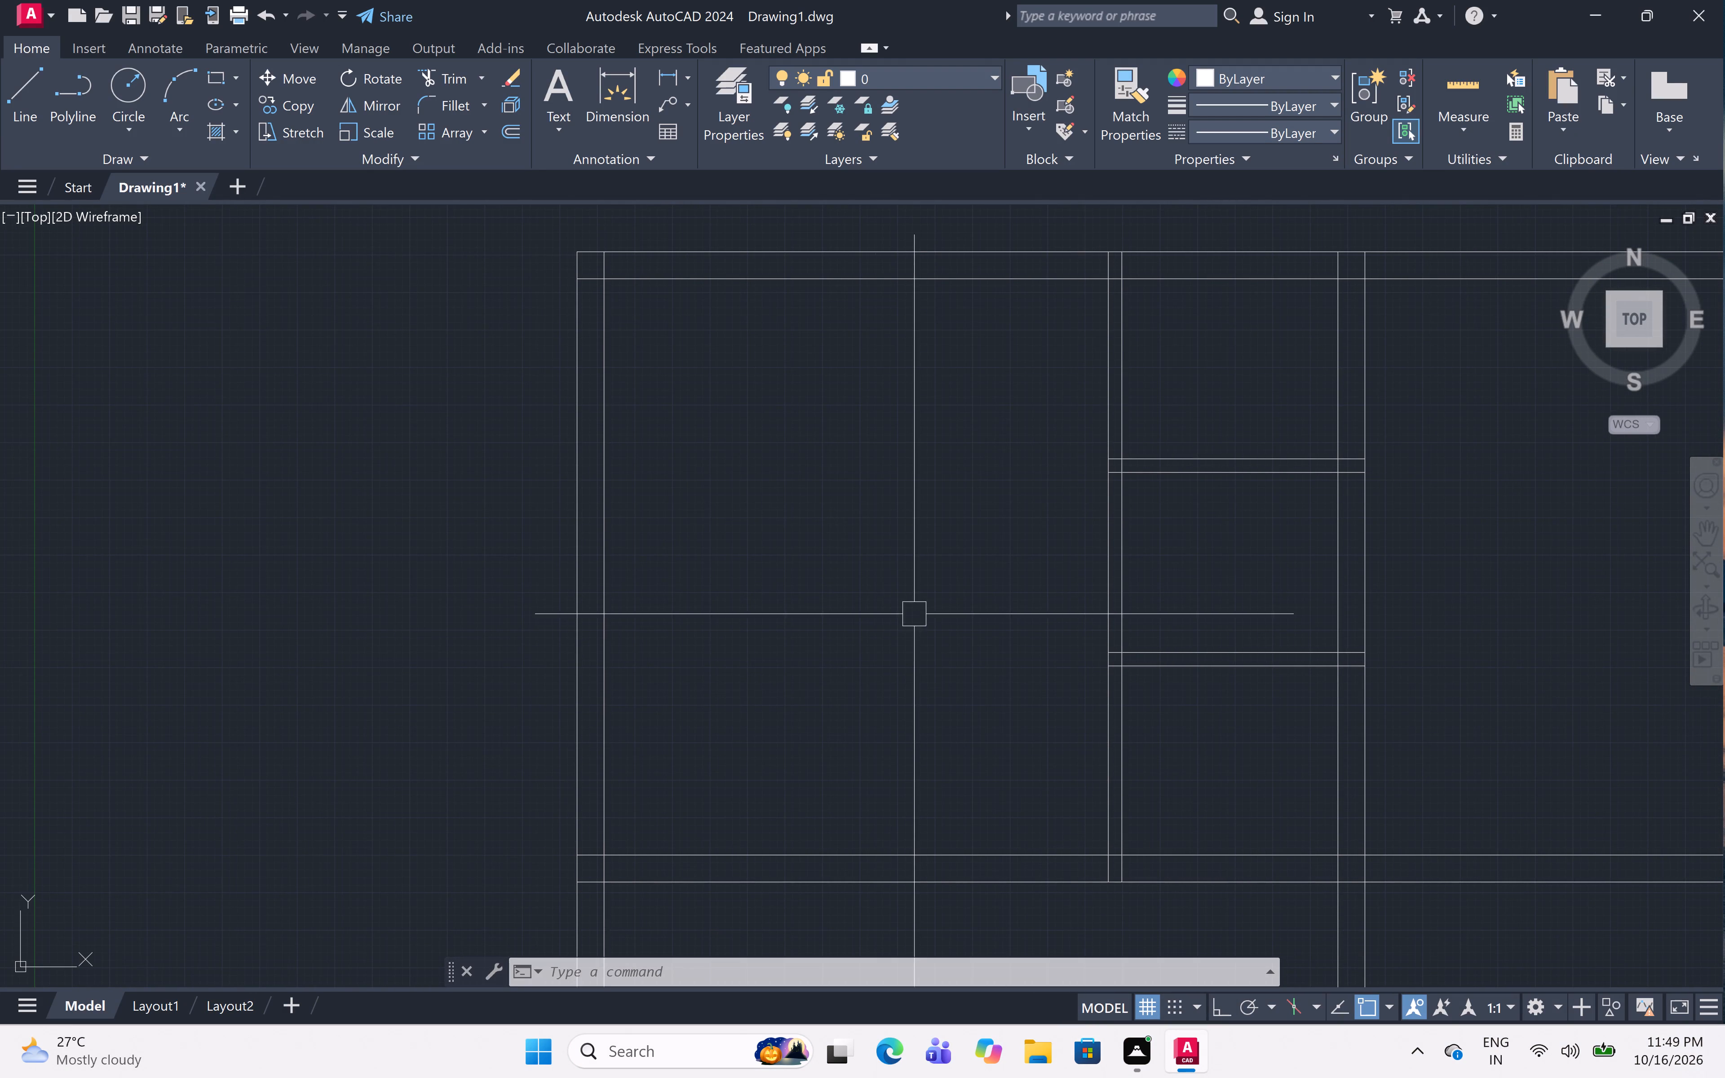
scroll(919, 527, "down", 1)
middle_click_drag(919, 527, 864, 493)
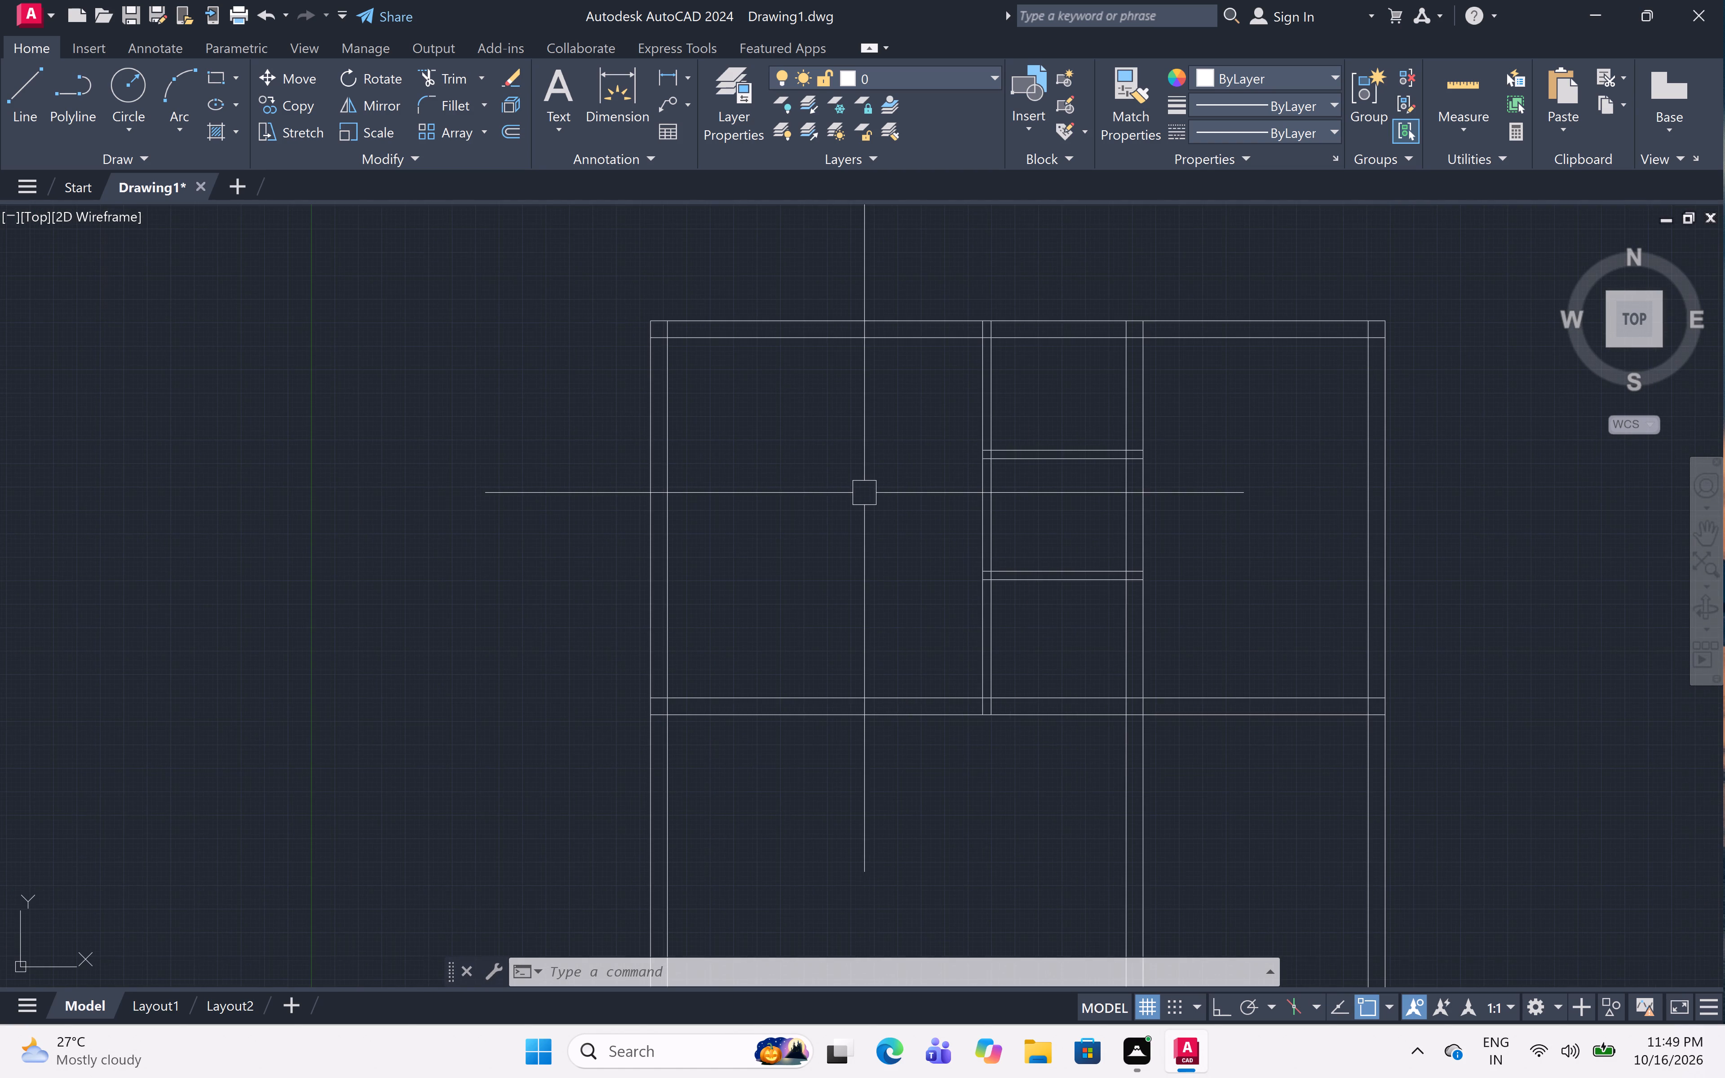
scroll(864, 492, "down", 1)
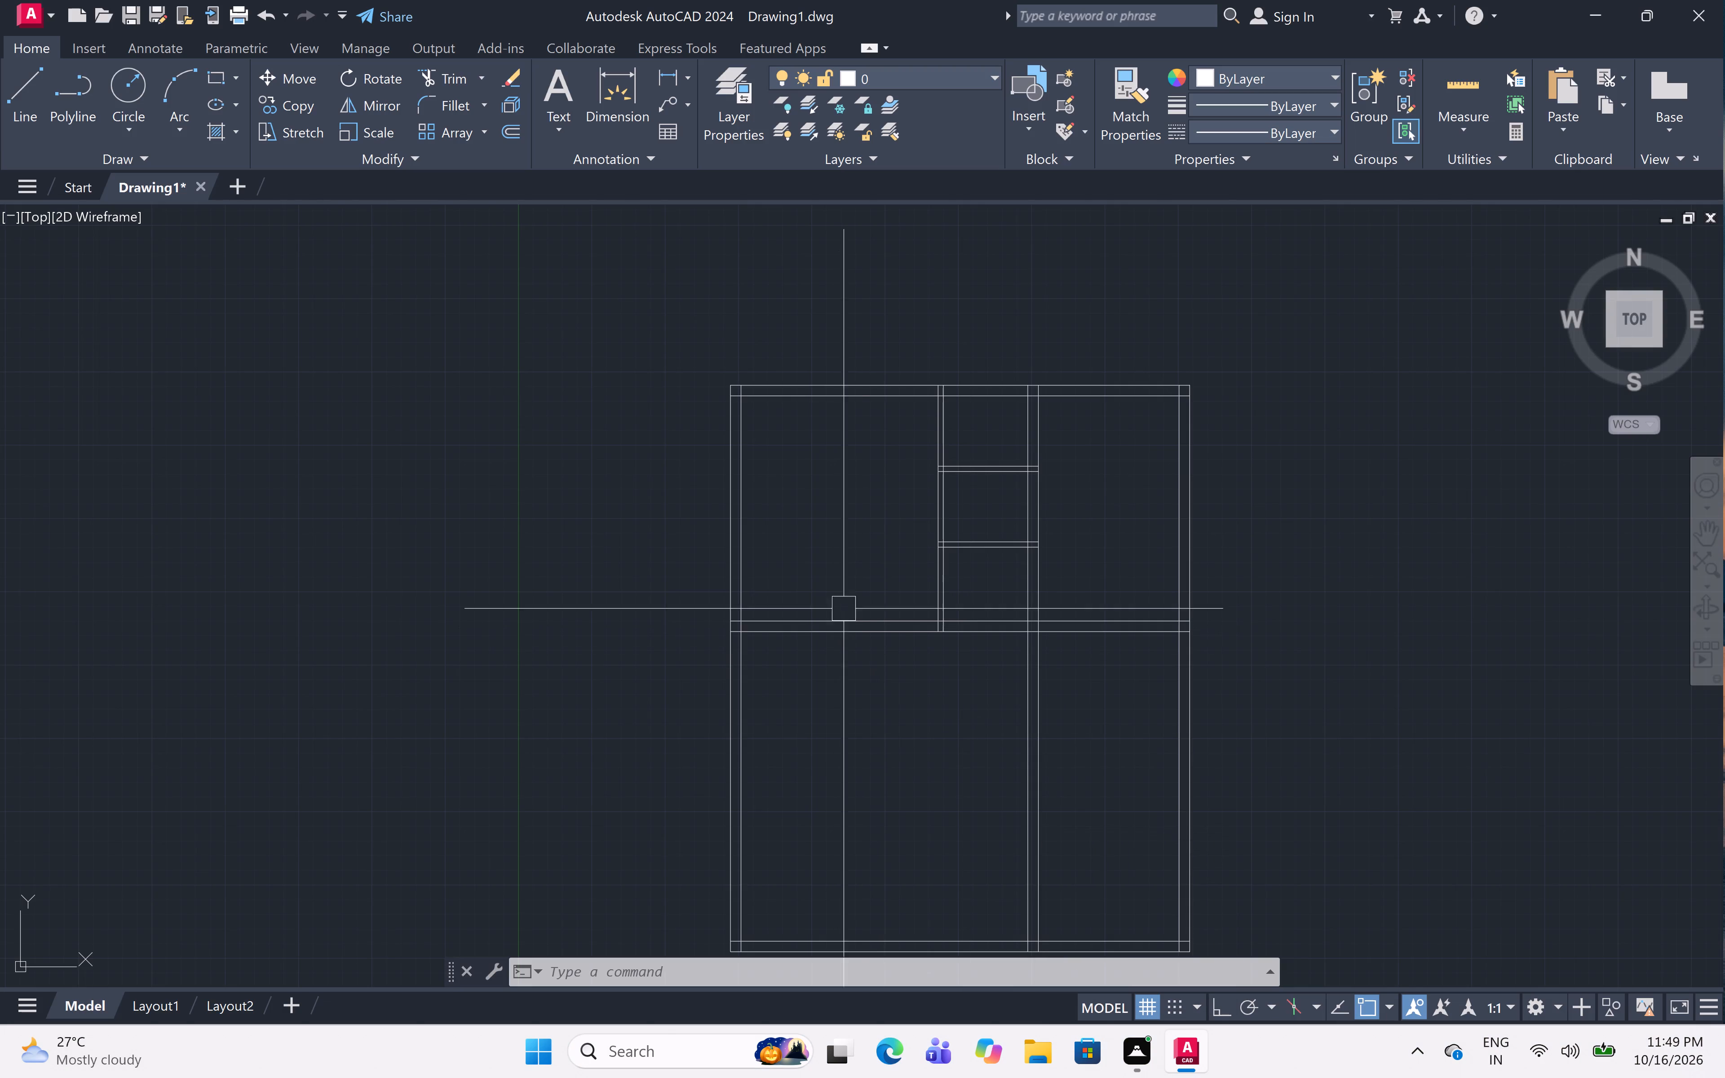
scroll(858, 469, "up", 1)
middle_click_drag(858, 468, 805, 534)
scroll(793, 516, "up", 1)
middle_click_drag(793, 516, 759, 563)
scroll(762, 537, "down", 1)
middle_click_drag(762, 537, 747, 512)
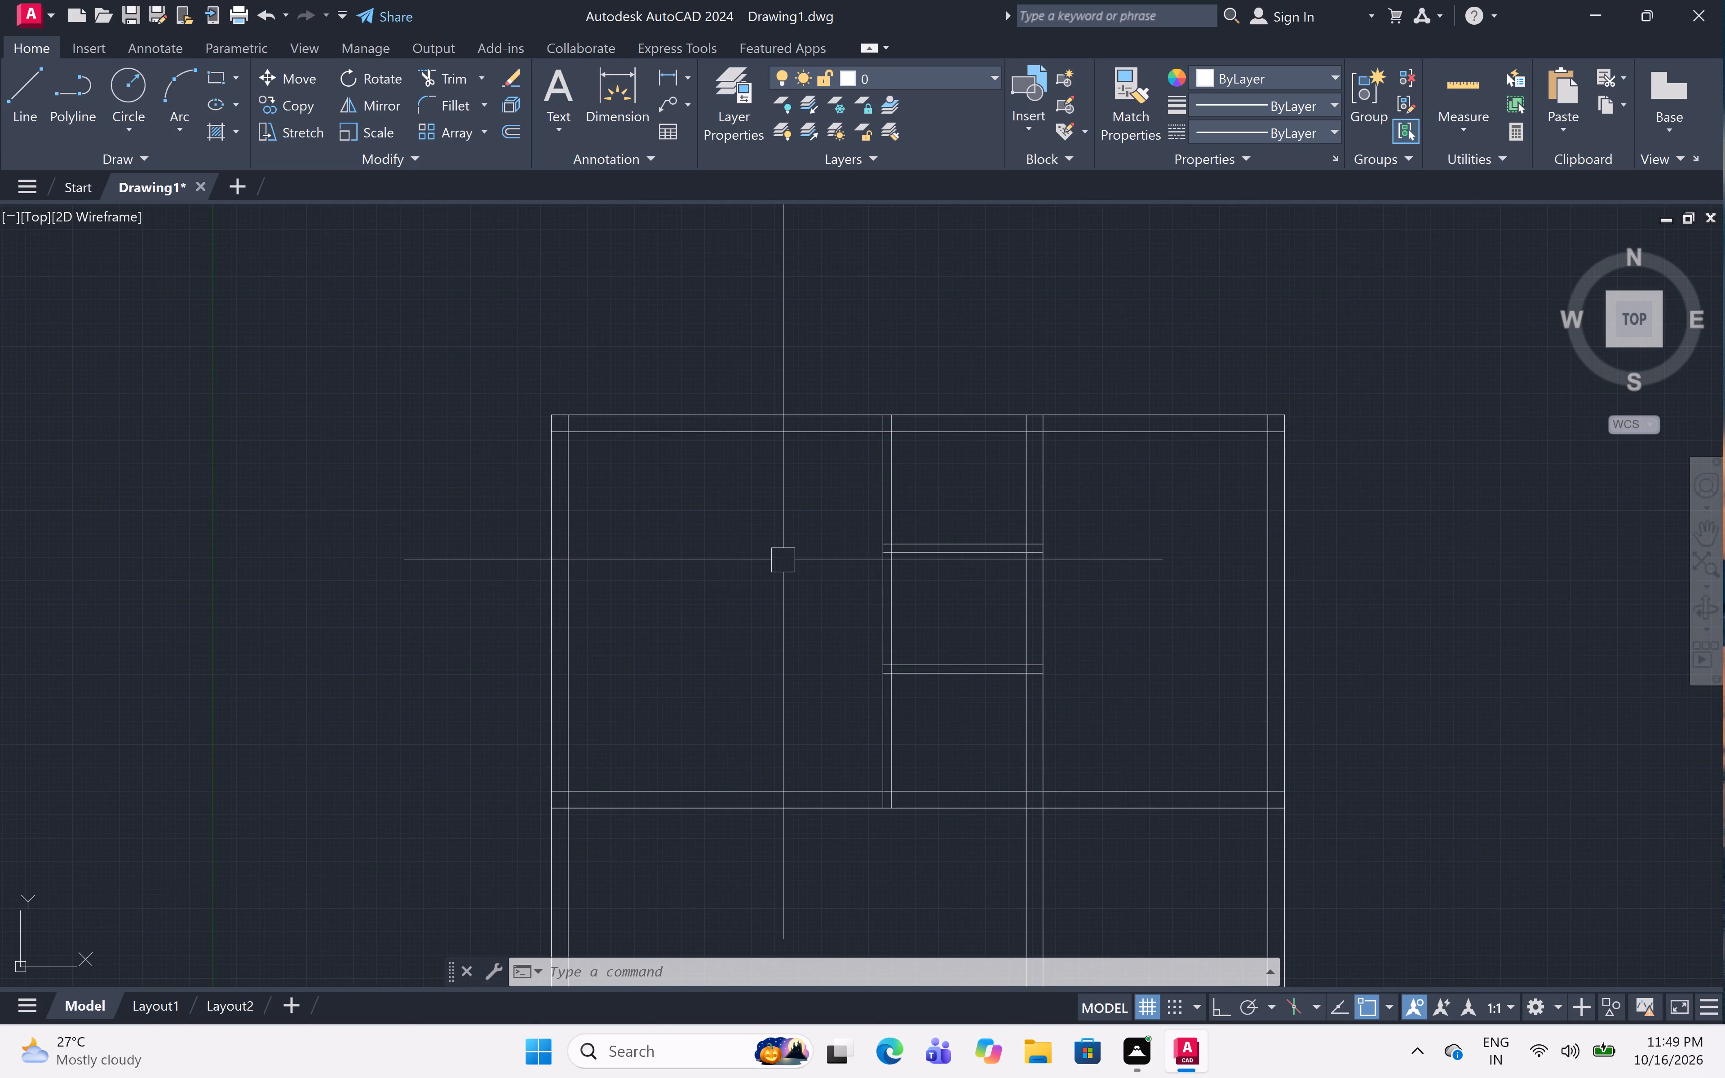
scroll(789, 574, "down", 1)
middle_click_drag(811, 612, 797, 582)
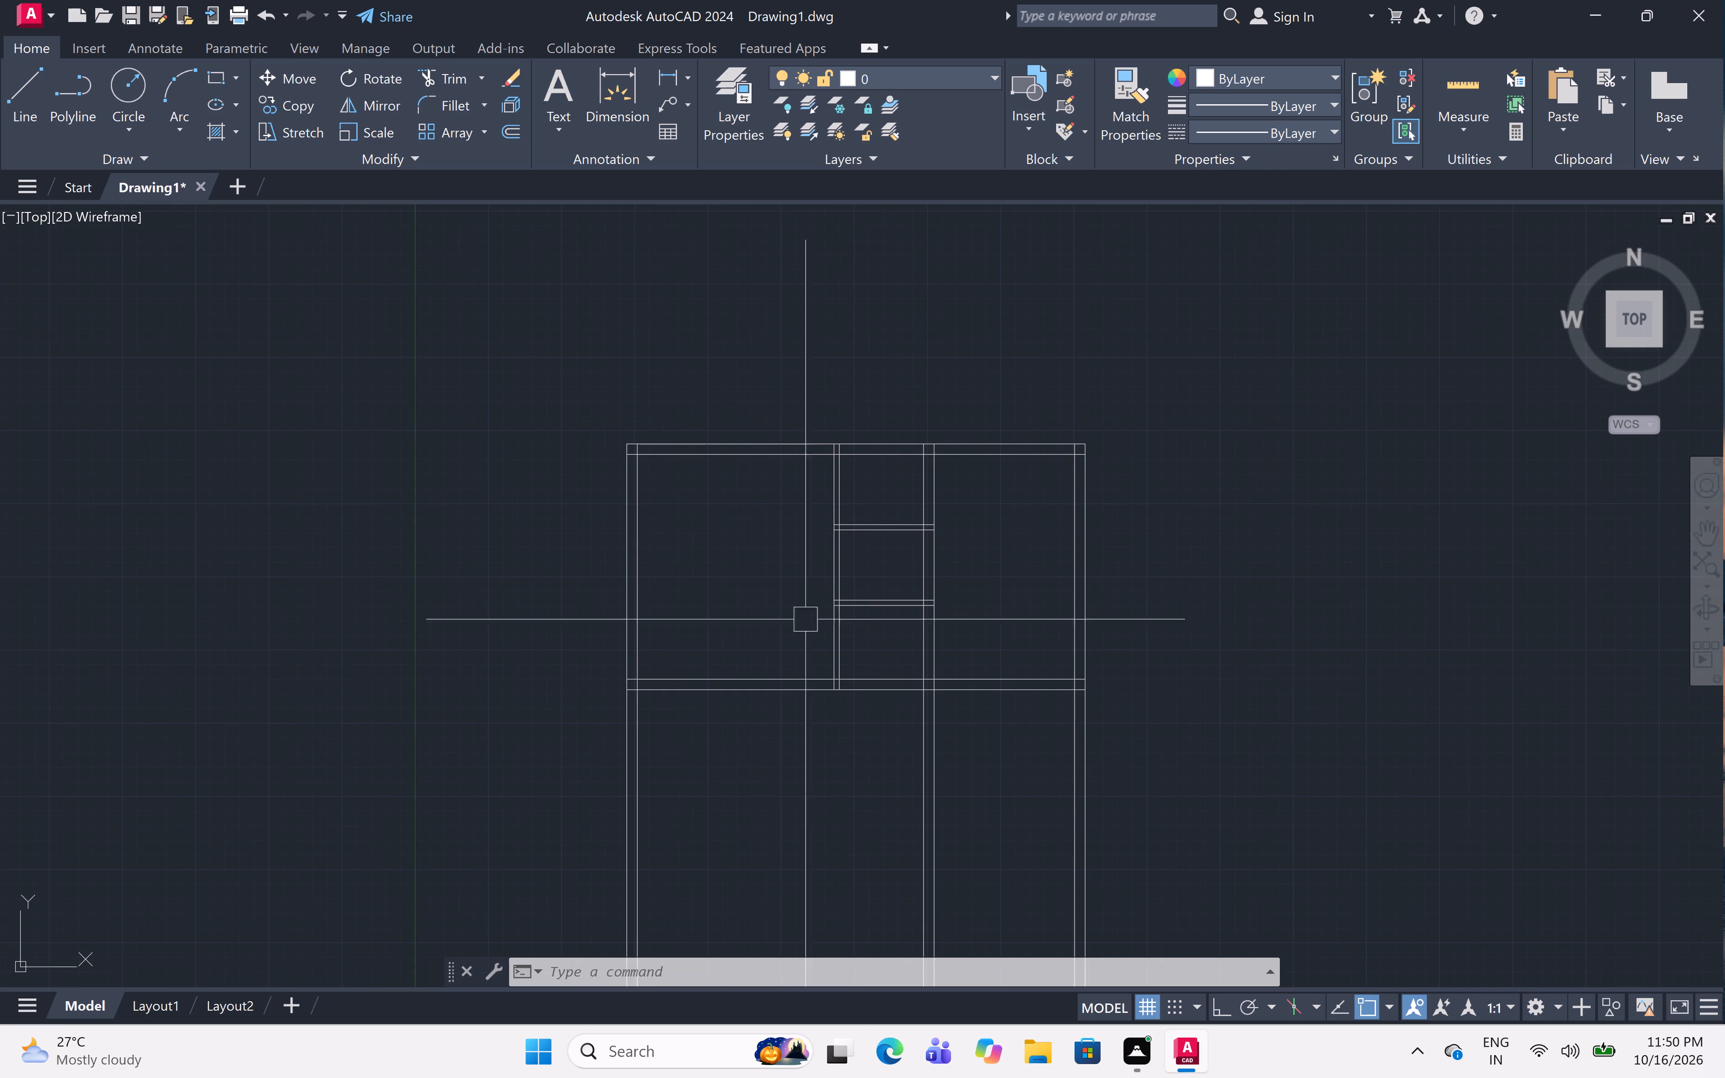
scroll(846, 788, "up", 1)
middle_click_drag(843, 783, 812, 716)
scroll(801, 676, "down", 2)
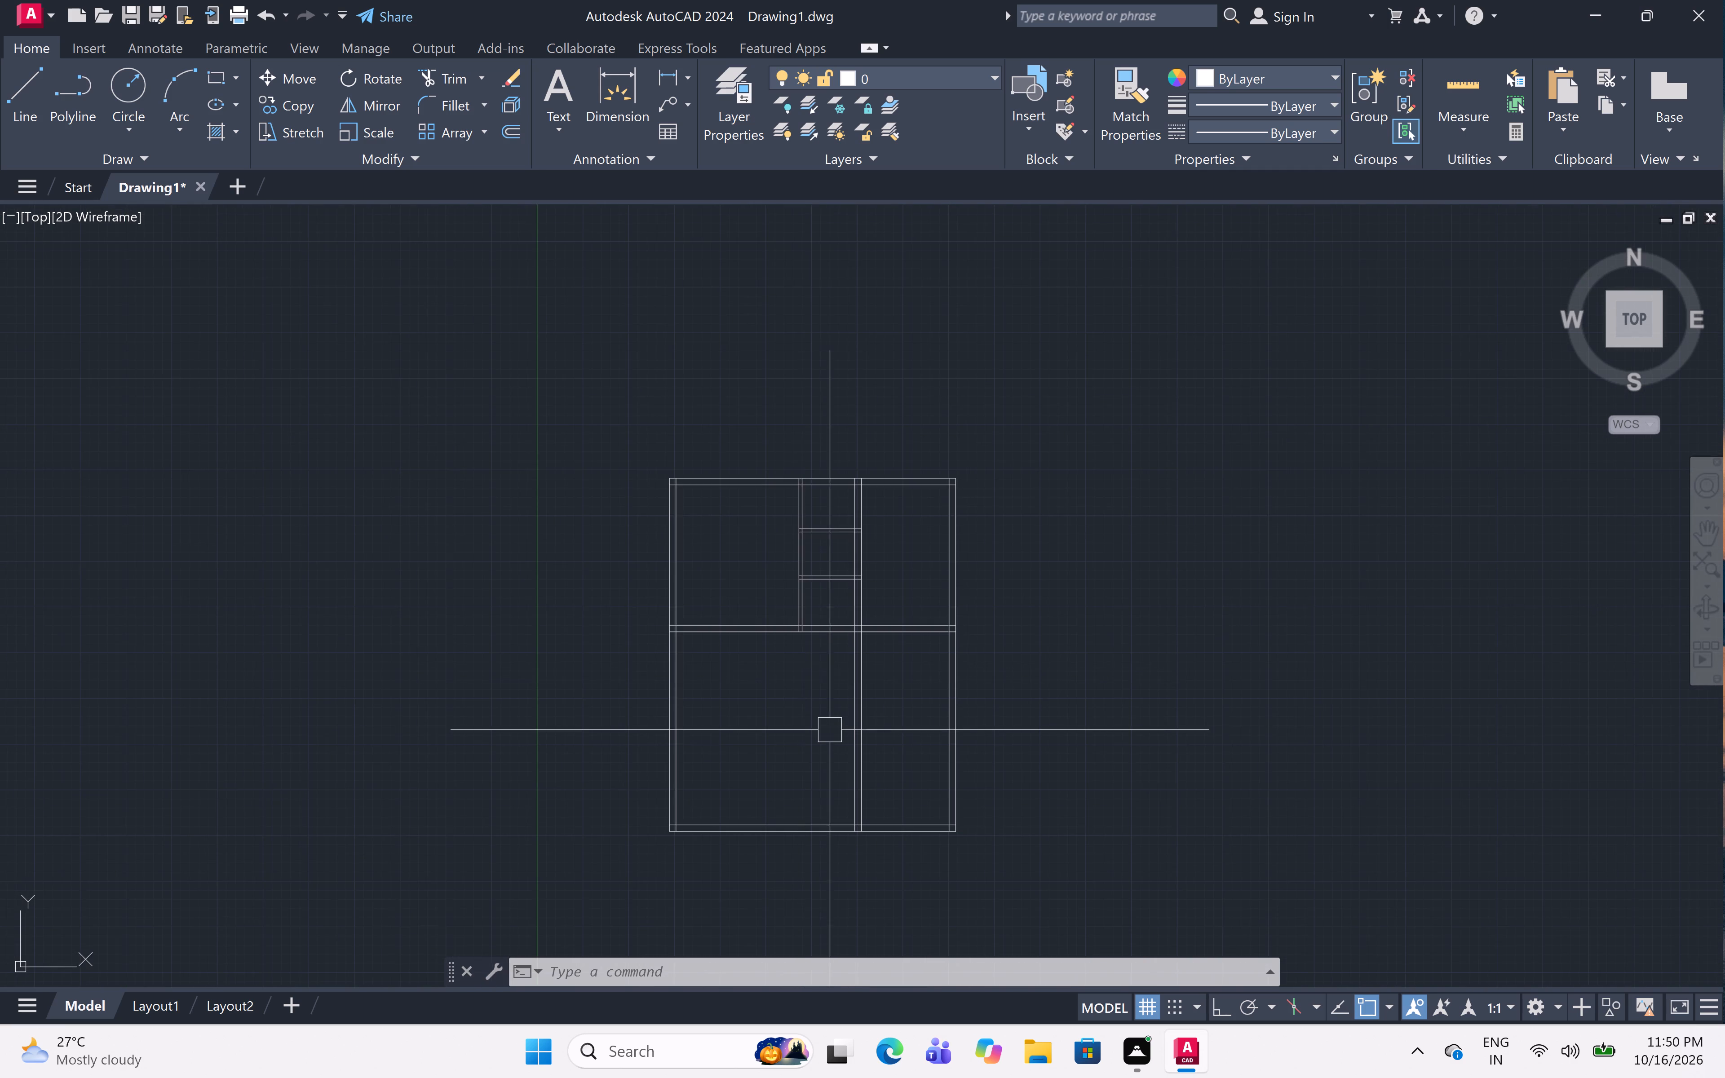
scroll(831, 733, "up", 2)
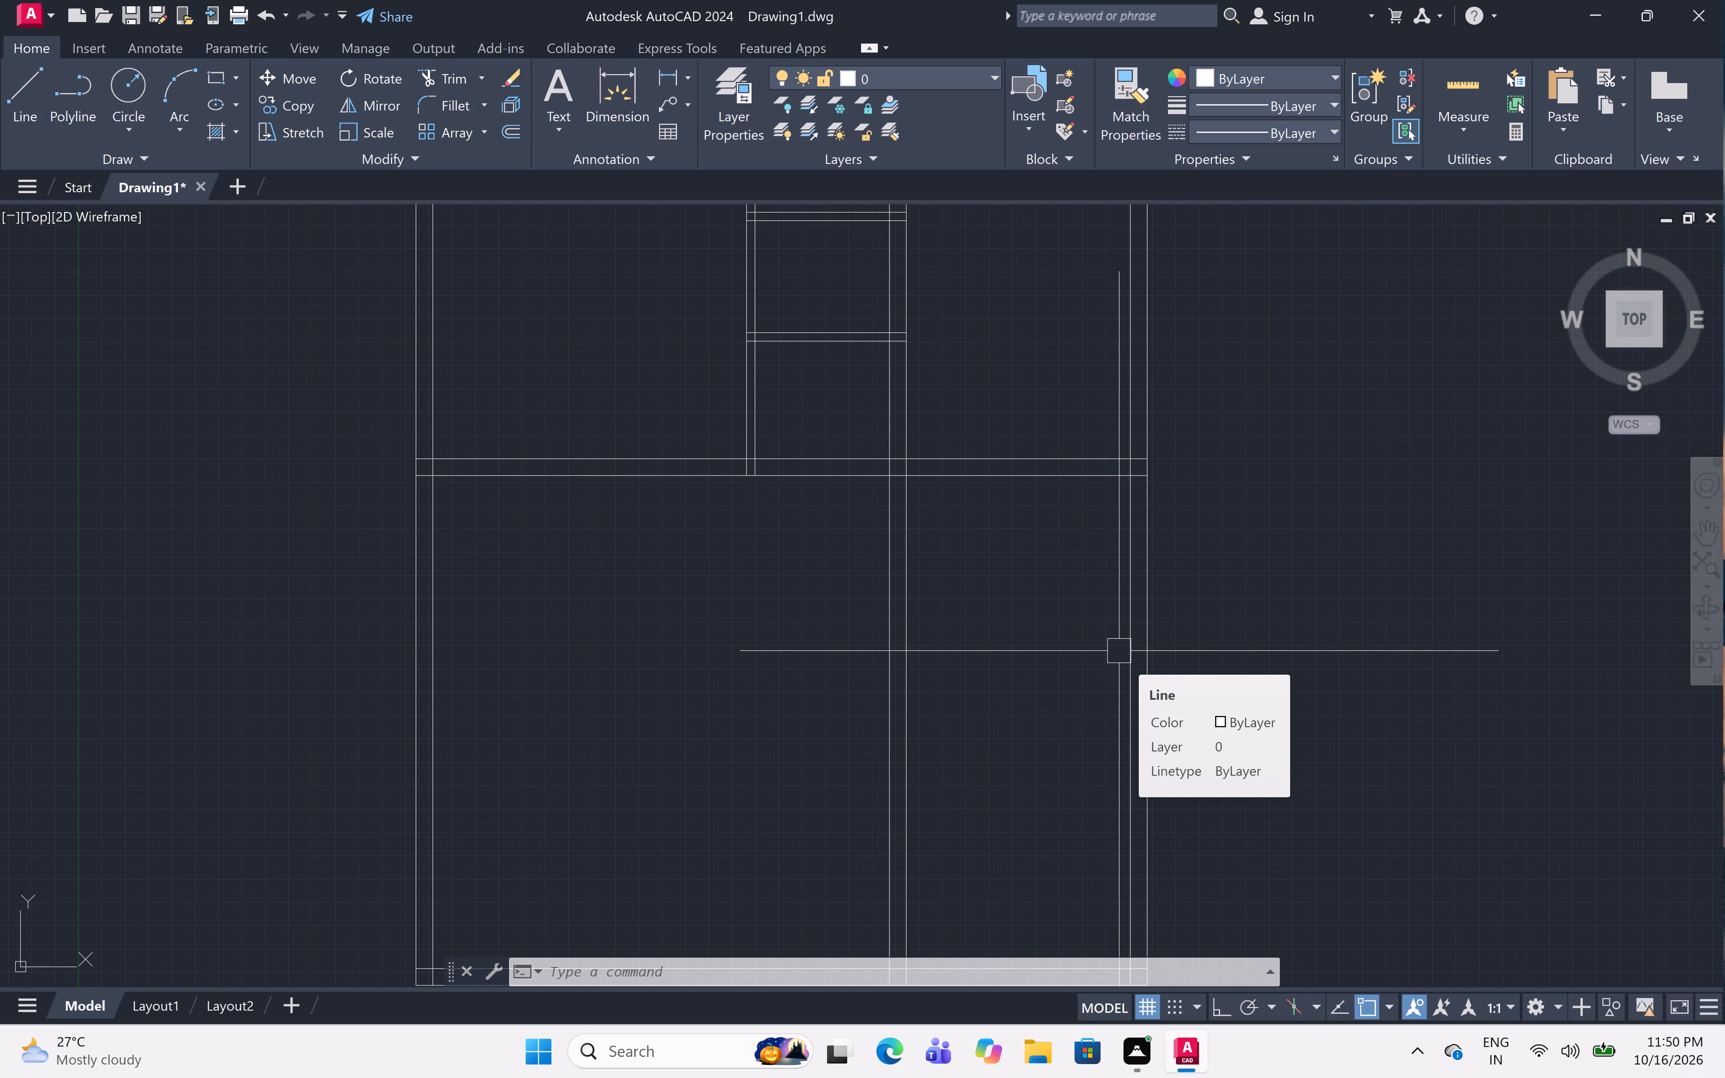
Offset the inner line of the bottom outer wall 16' upward.
key("Escape")
type("off")
key("space")
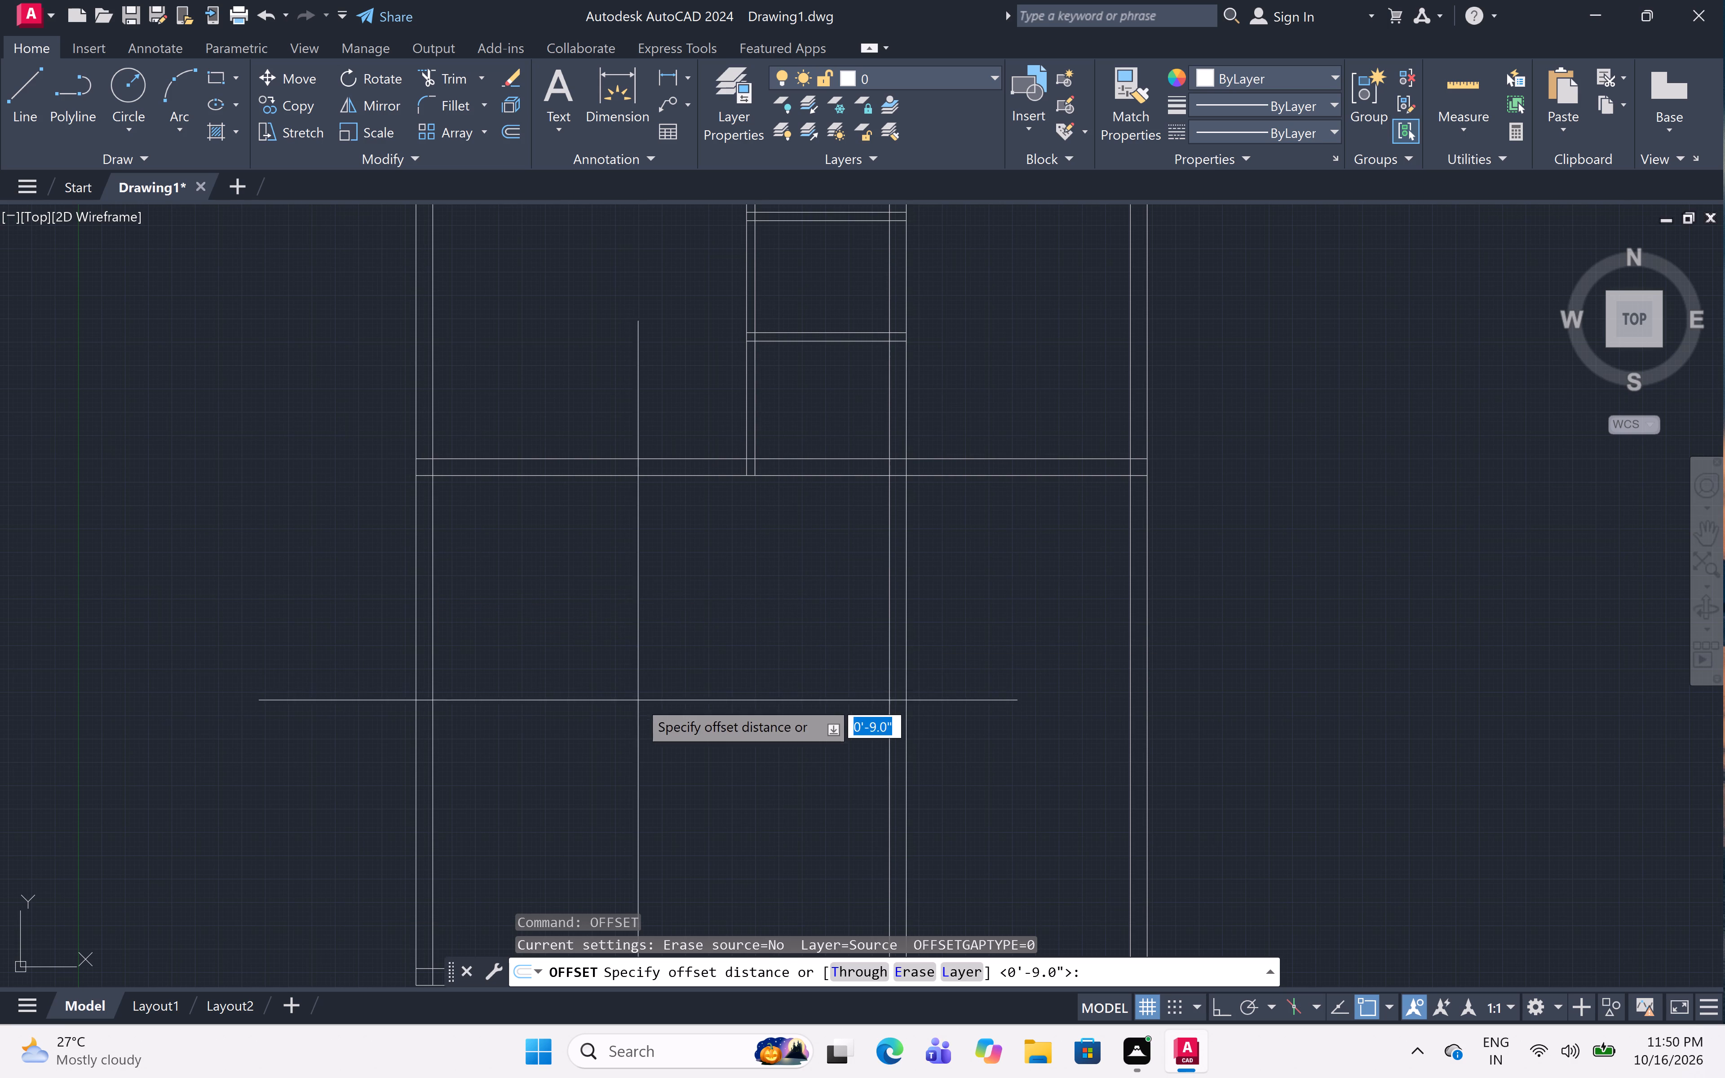
scroll(702, 615, "down", 2)
scroll(813, 713, "up", 2)
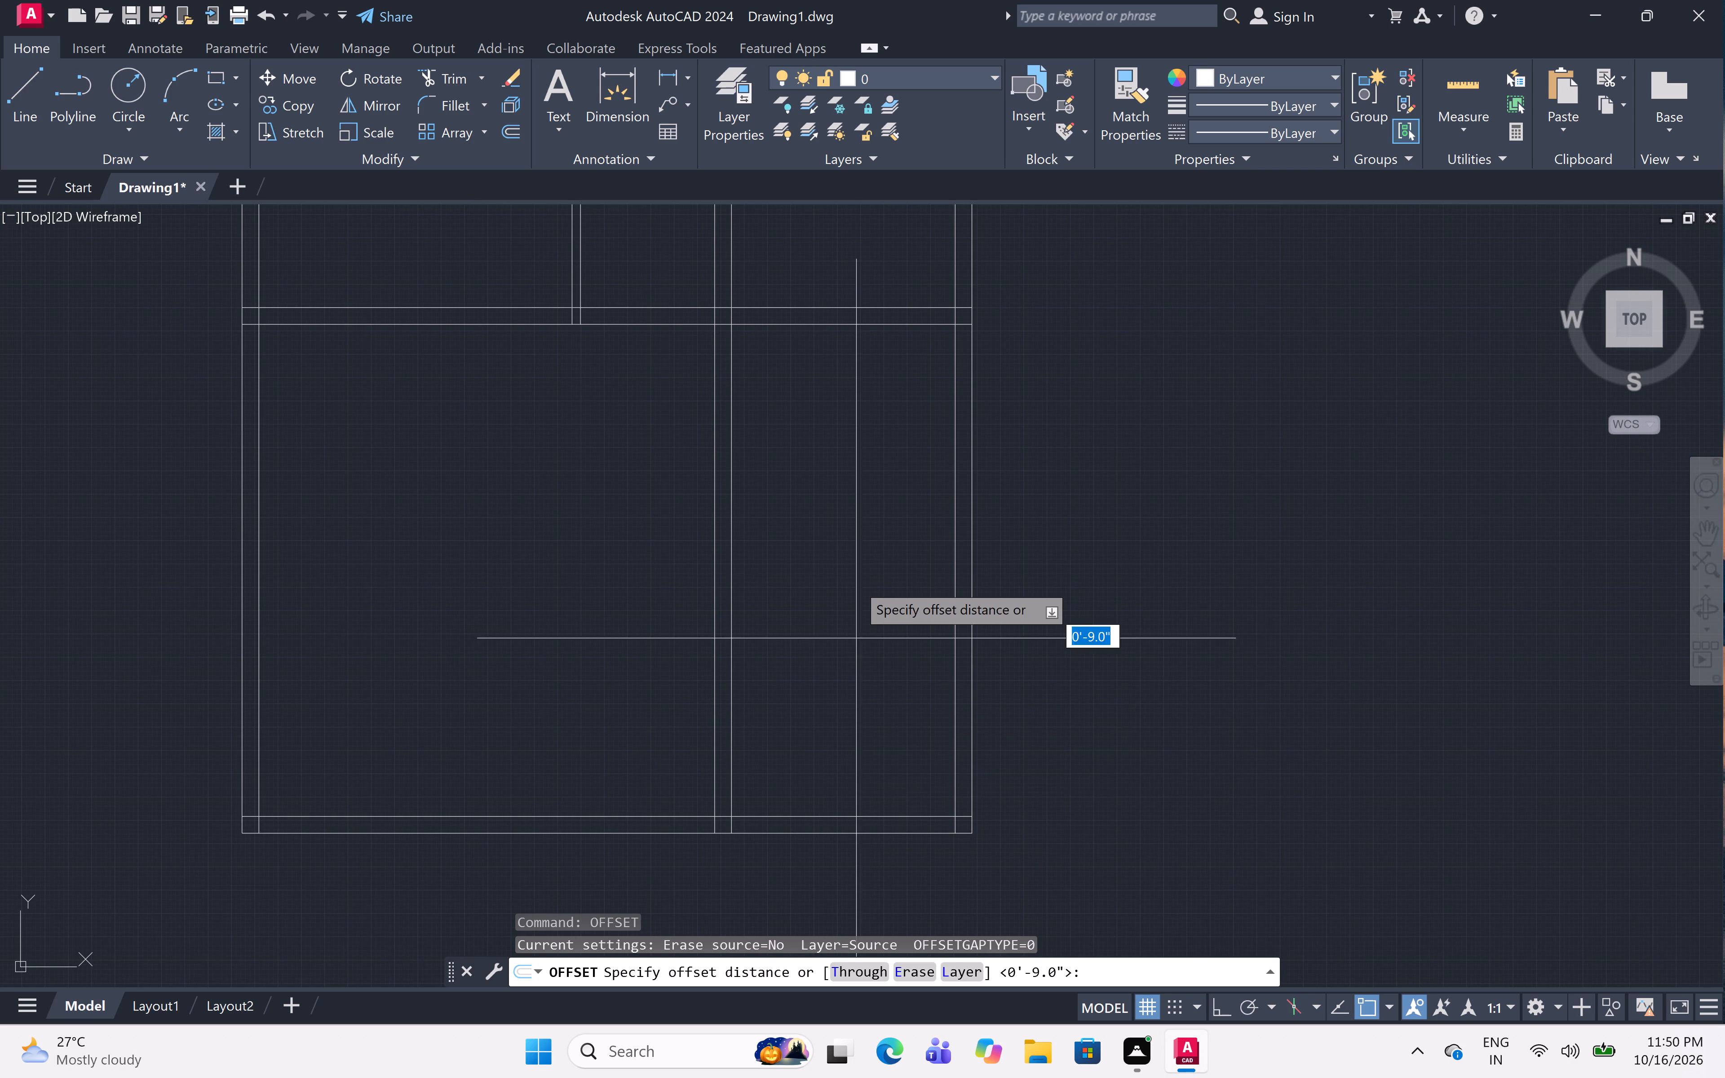
key("1")
key("6")
key("apostrophe")
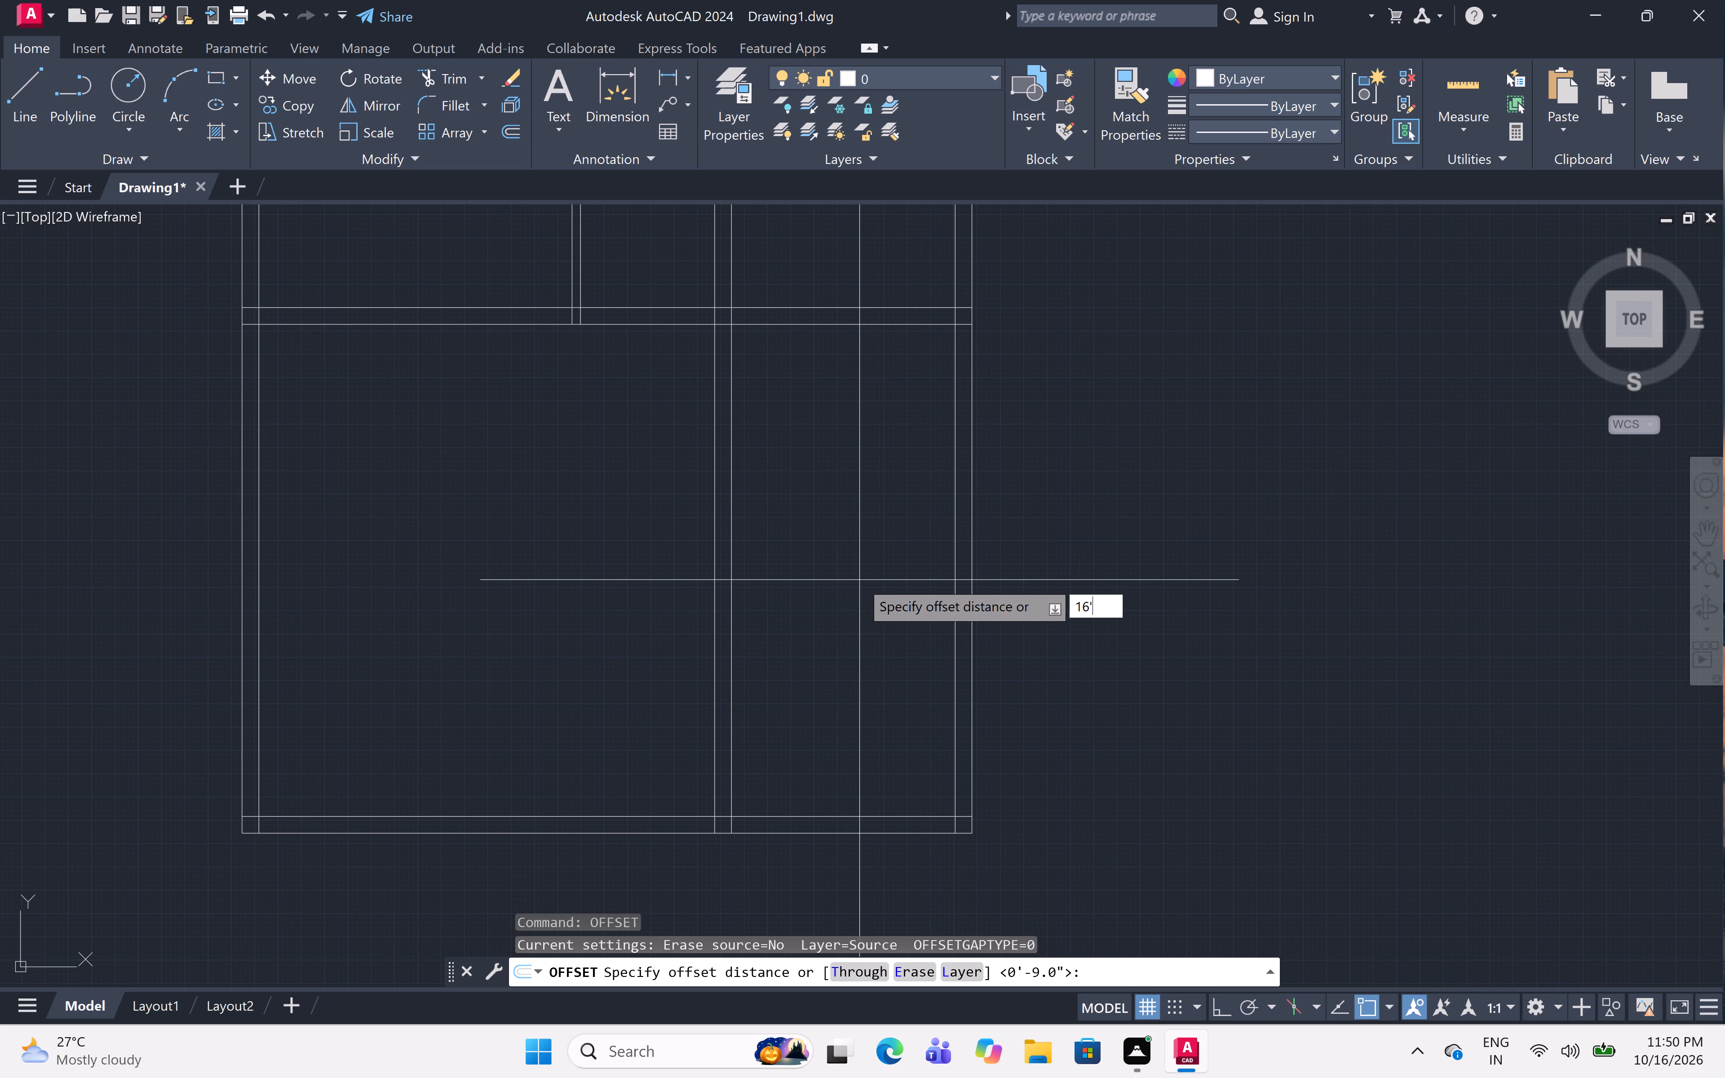
key("space")
left_click_drag(834, 812, 830, 800)
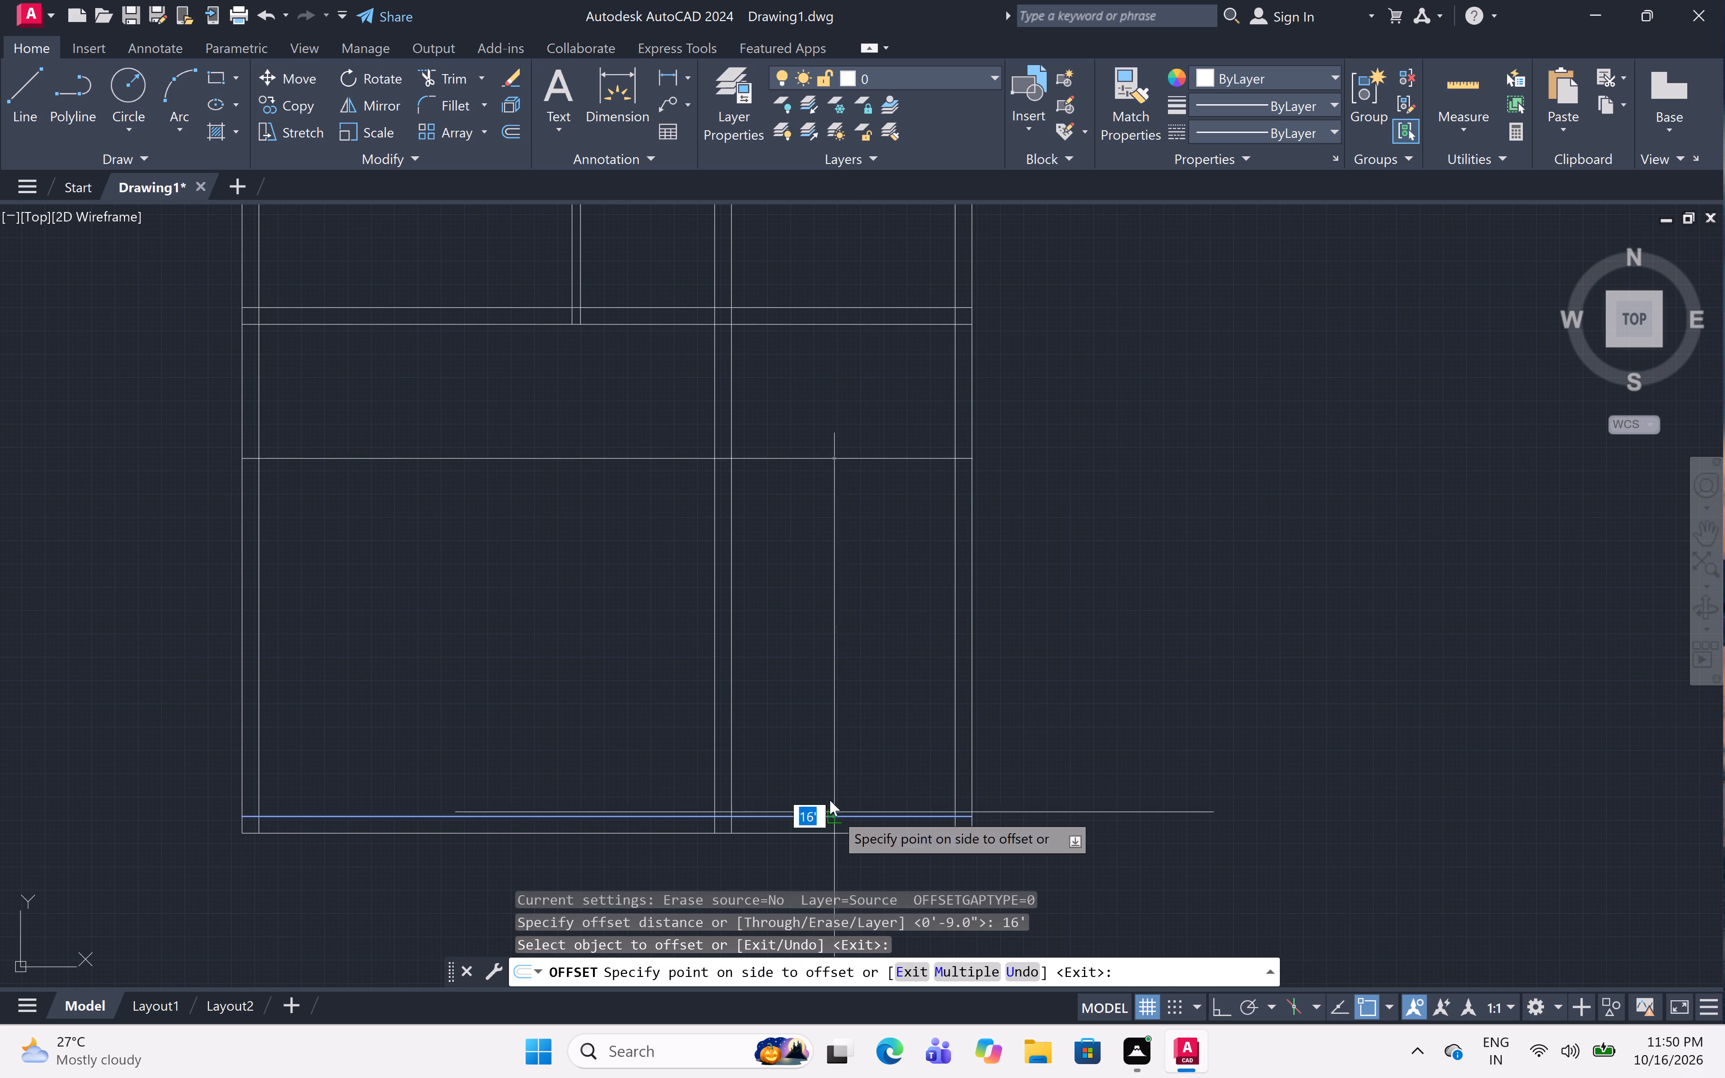
left_click_drag(830, 800, 830, 802)
left_click(862, 552)
key("space")
Offset the horizontal line 16' above the bottom wall 4.5" upward to form a partition.
key("space")
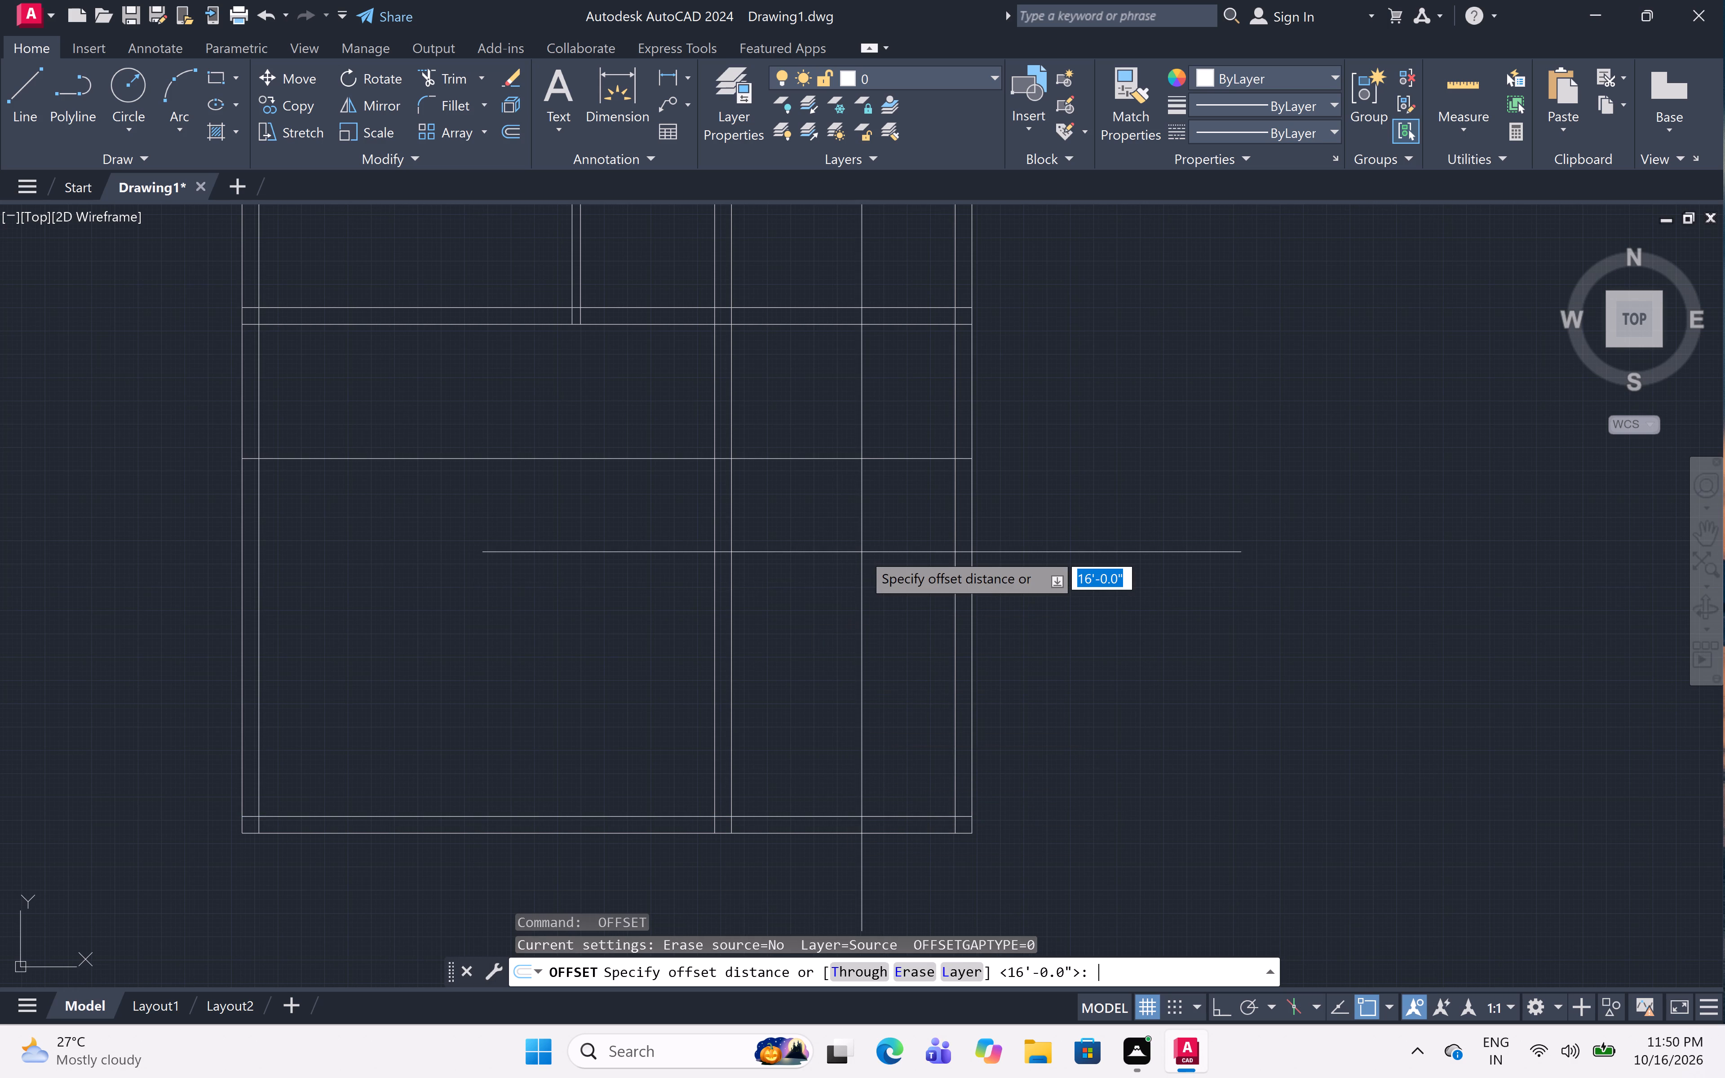
type("4.5")
type("\"")
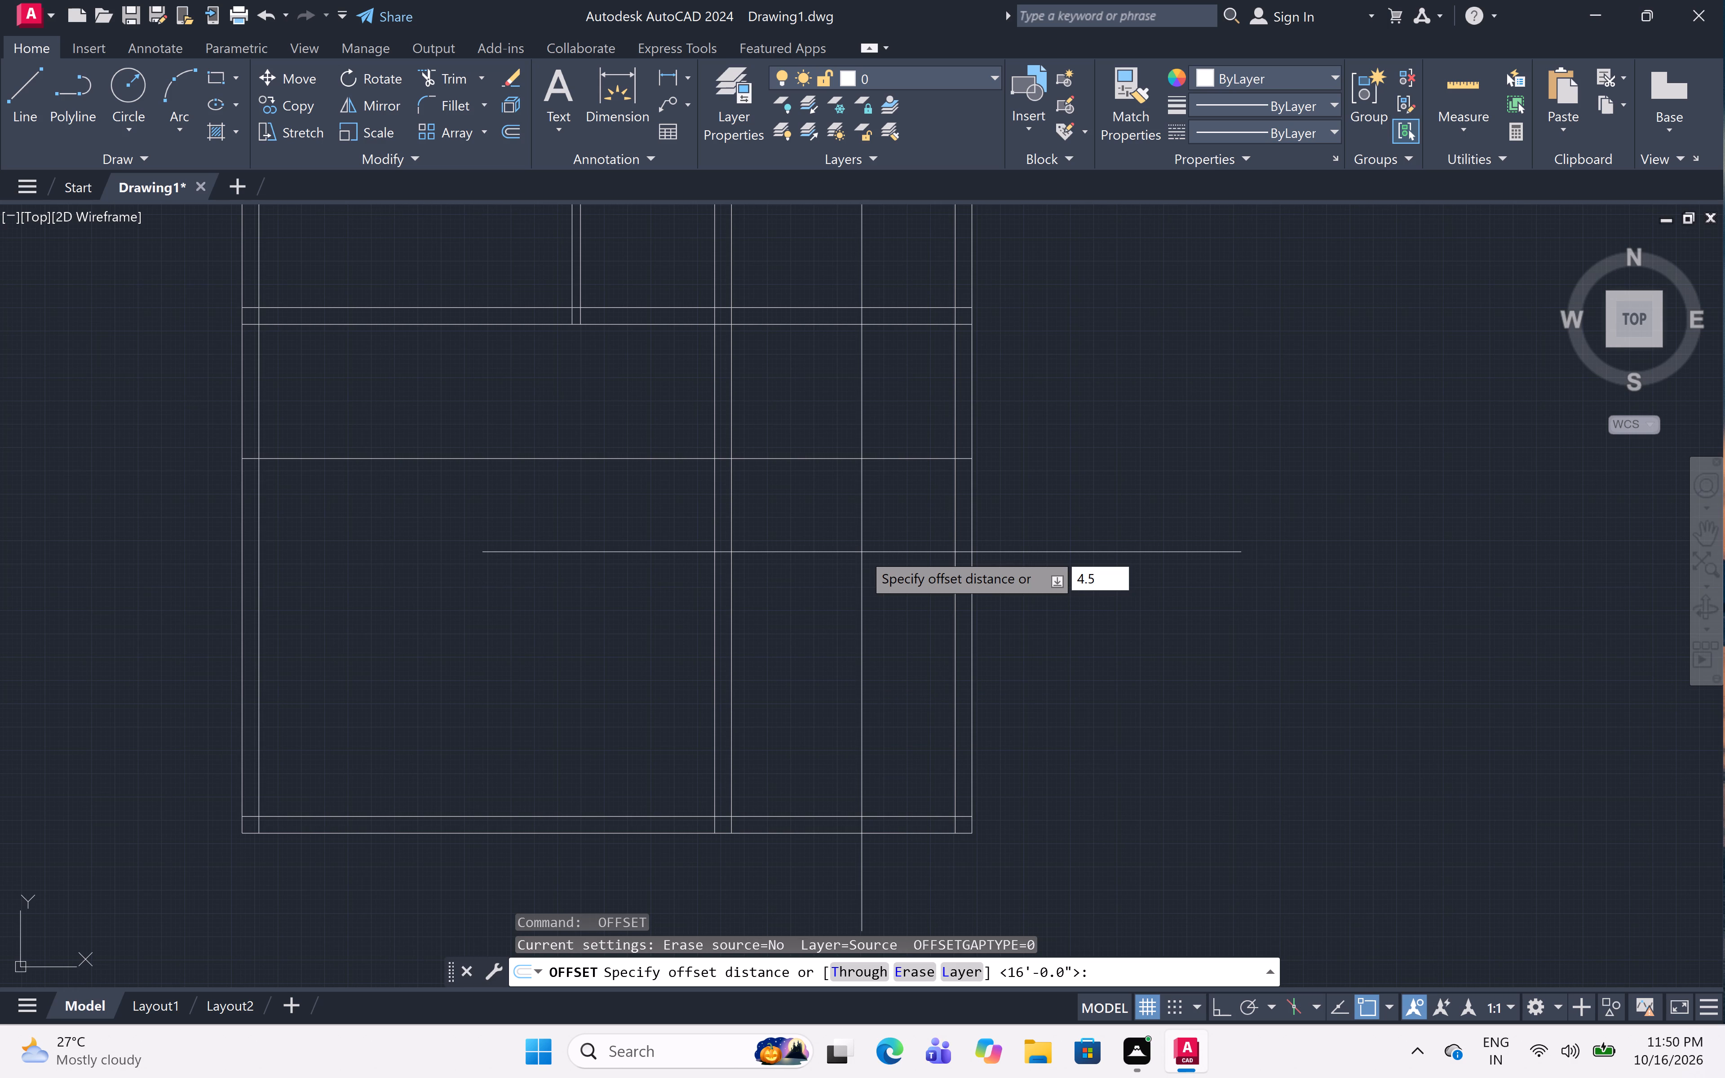
key("space")
left_click(870, 465)
left_click(870, 372)
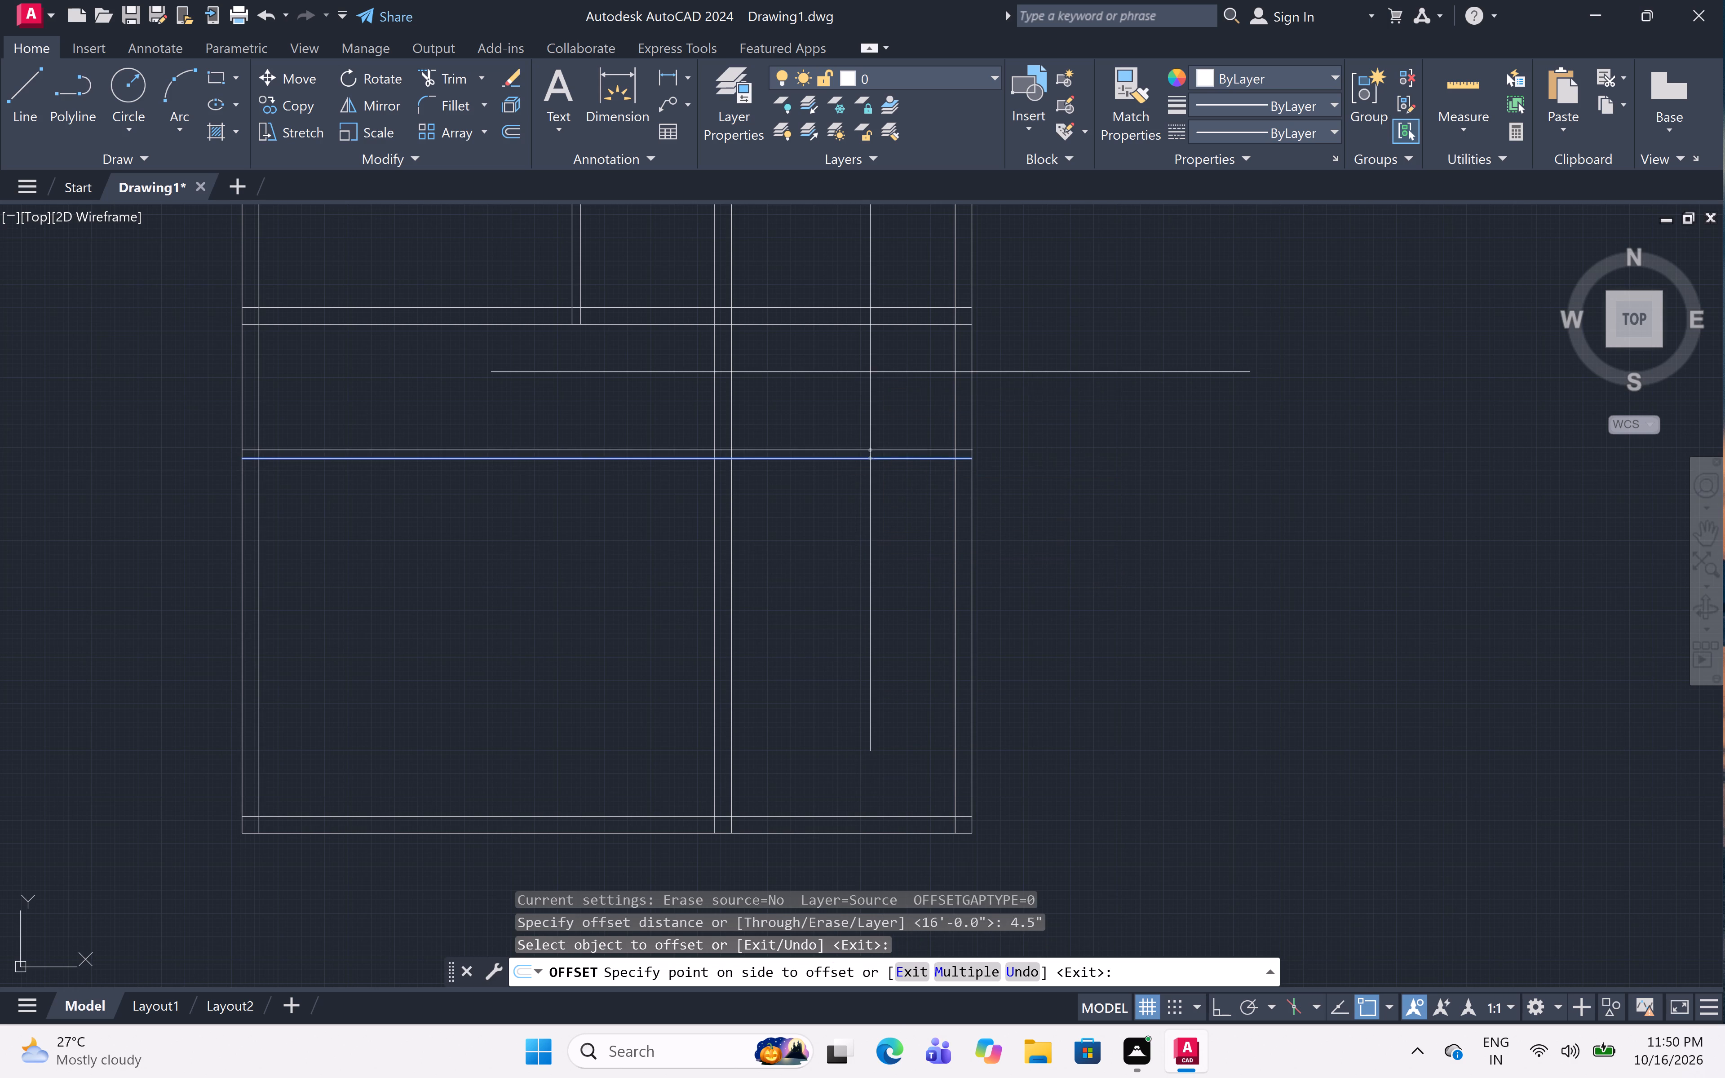
key("Escape")
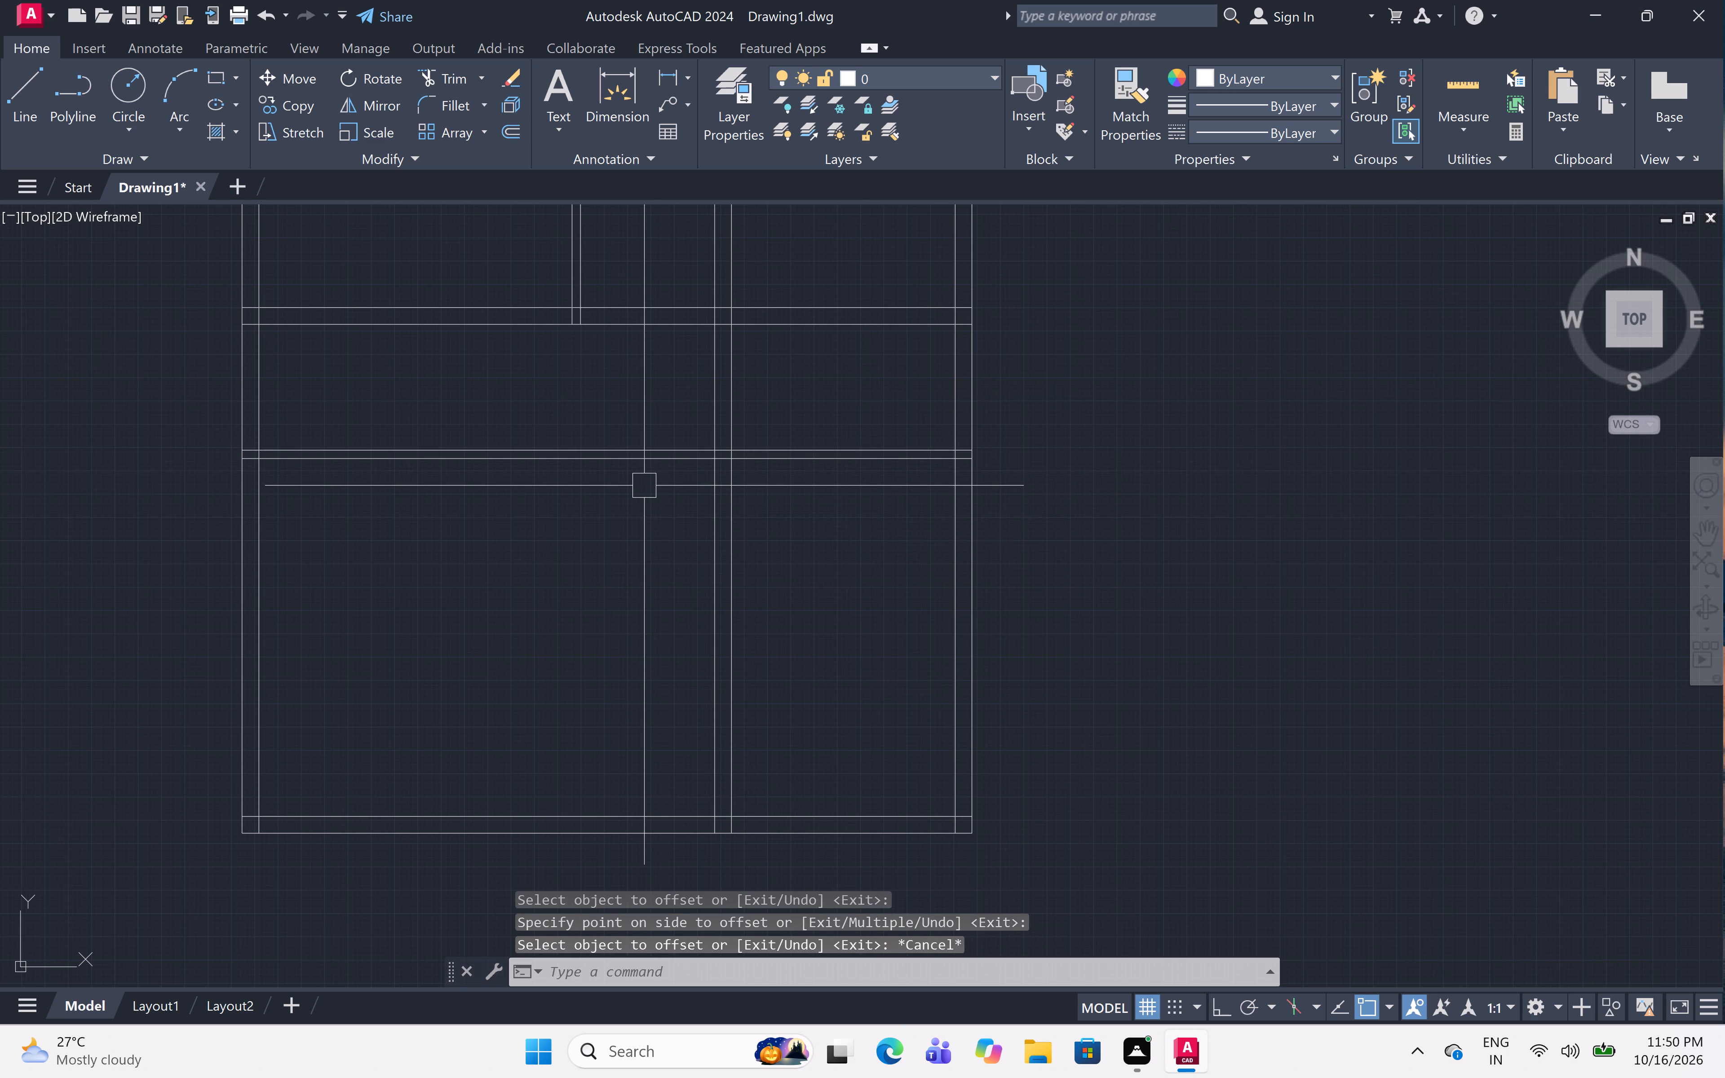
Trim the new 4.5" partition's two lines across the large lower-left room and inside the left outer wall.
type("tr")
key("space")
left_click(621, 413)
left_click(612, 506)
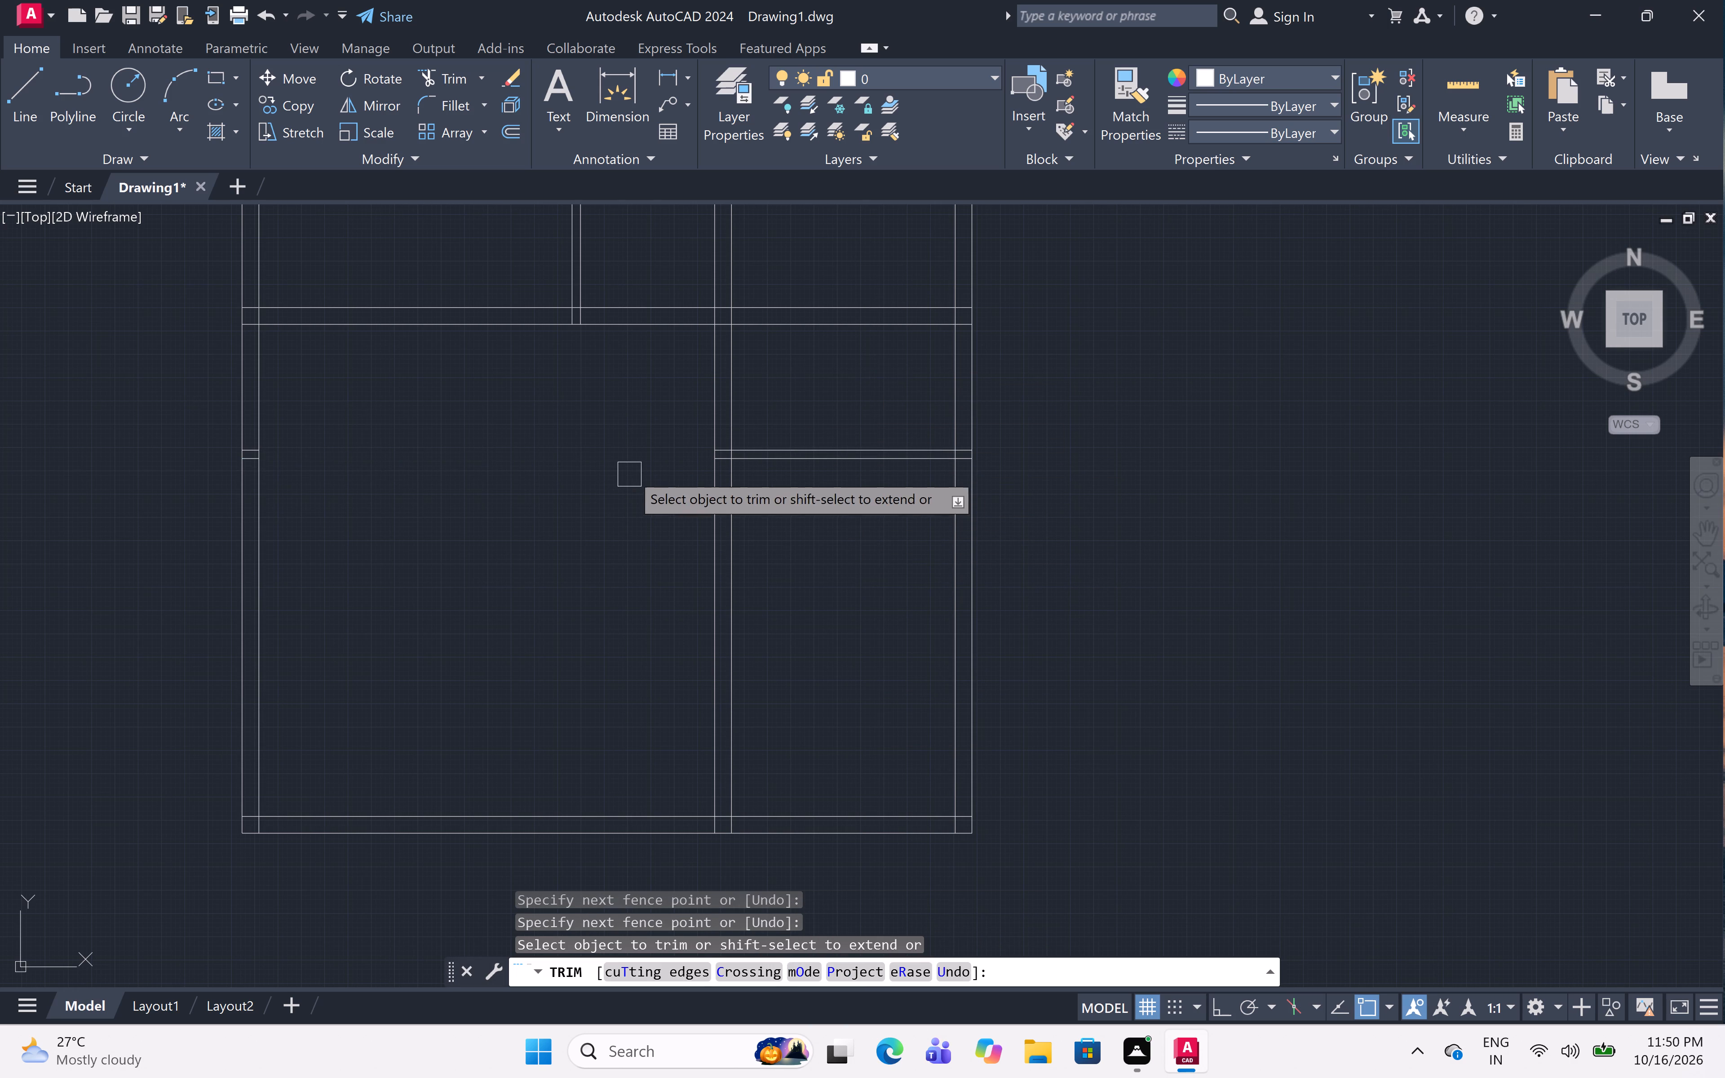
middle_click_drag(630, 473, 1017, 616)
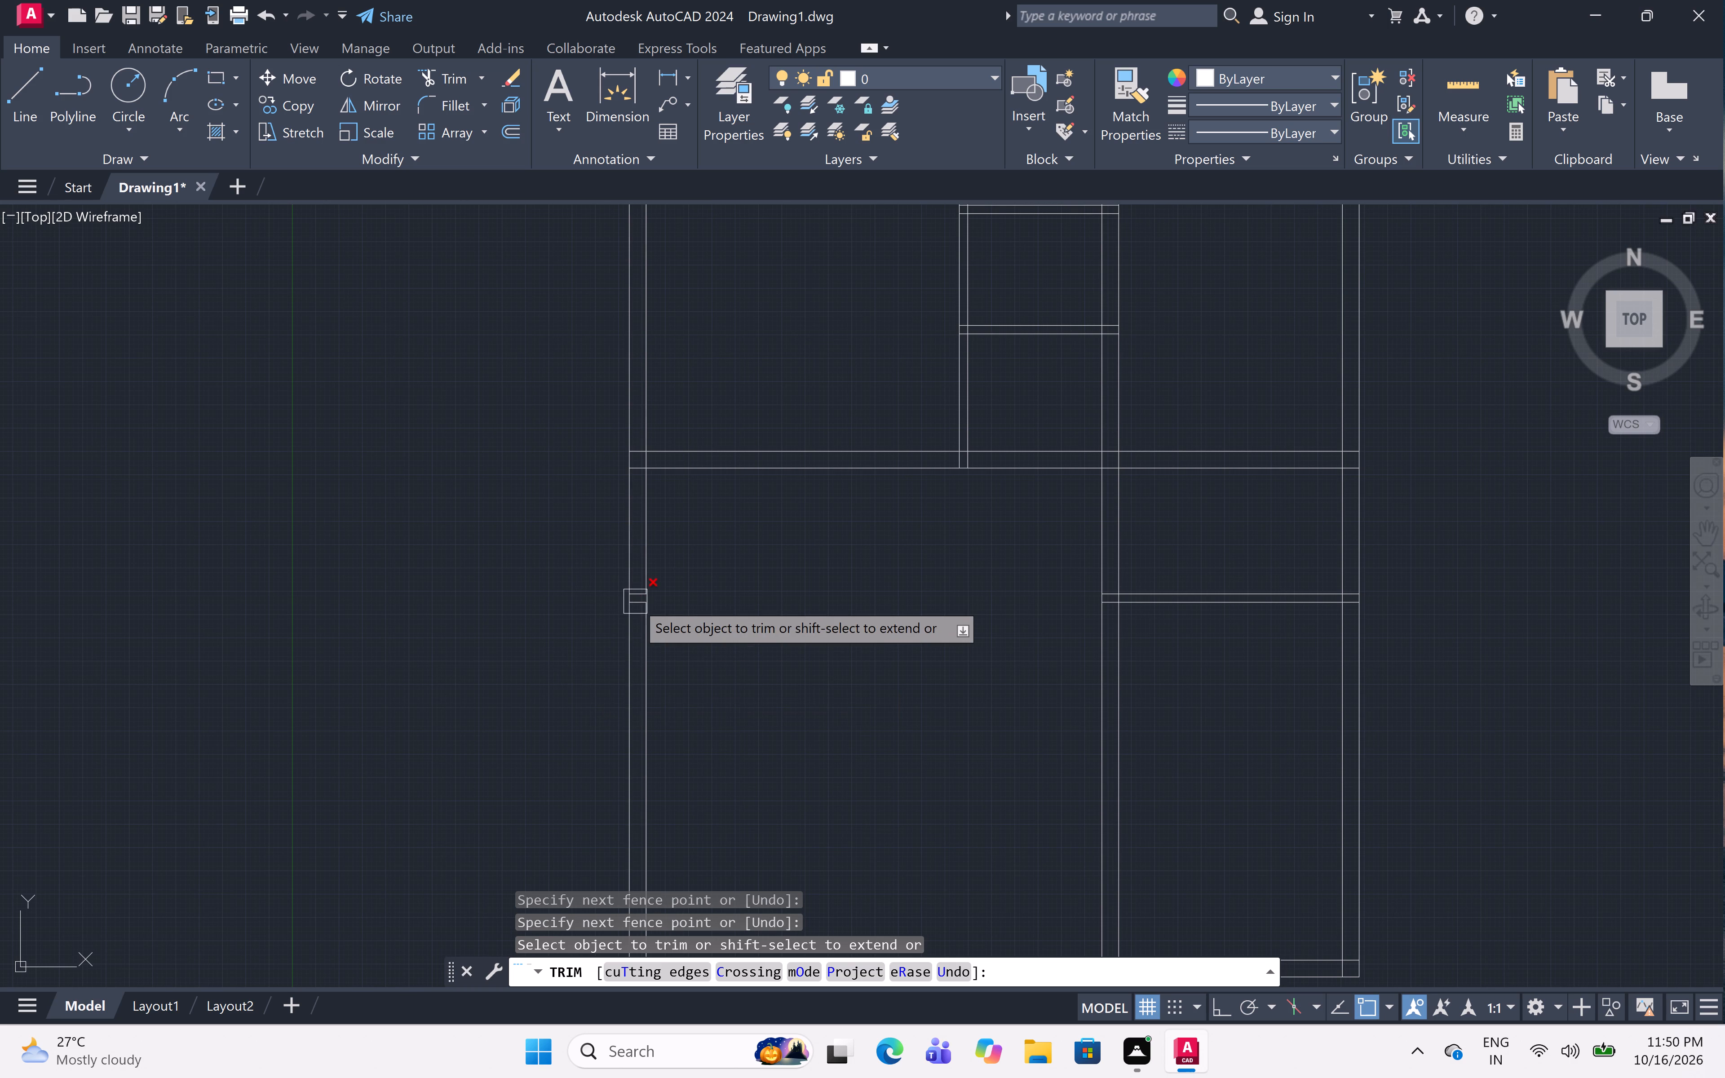
scroll(635, 601, "up", 4)
left_click(647, 511)
left_click(667, 663)
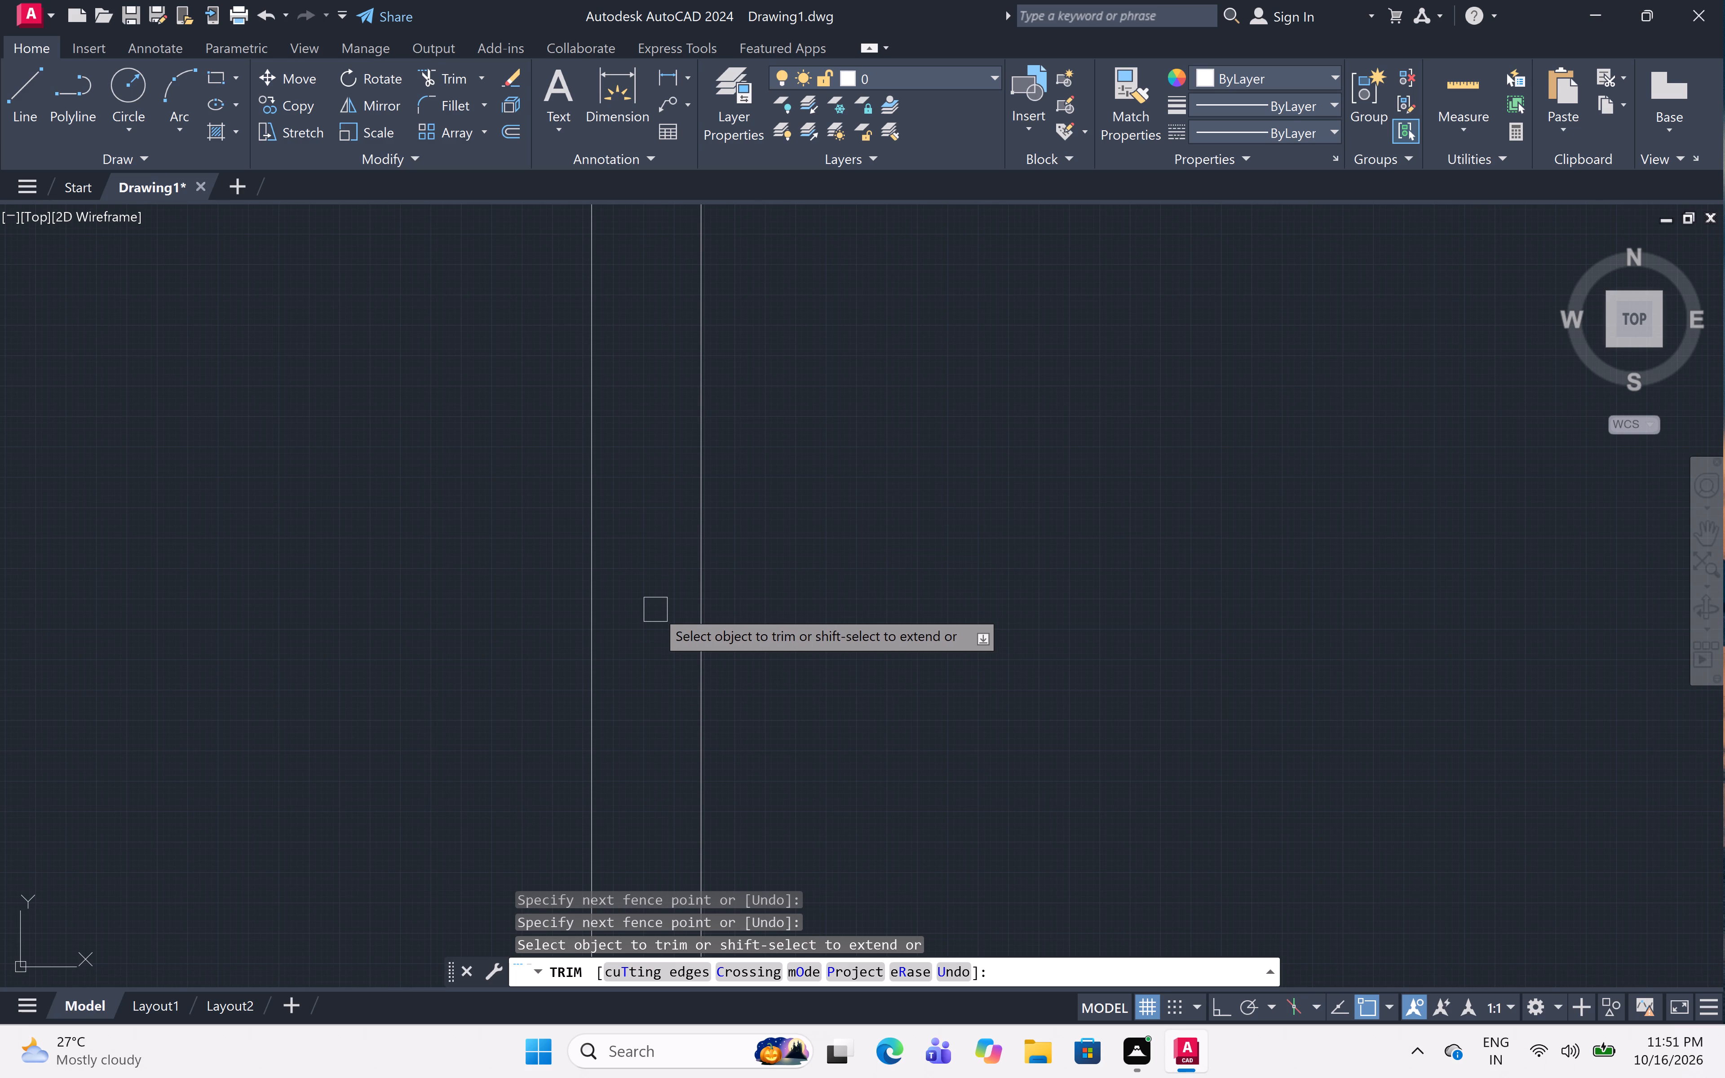
scroll(803, 520, "down", 7)
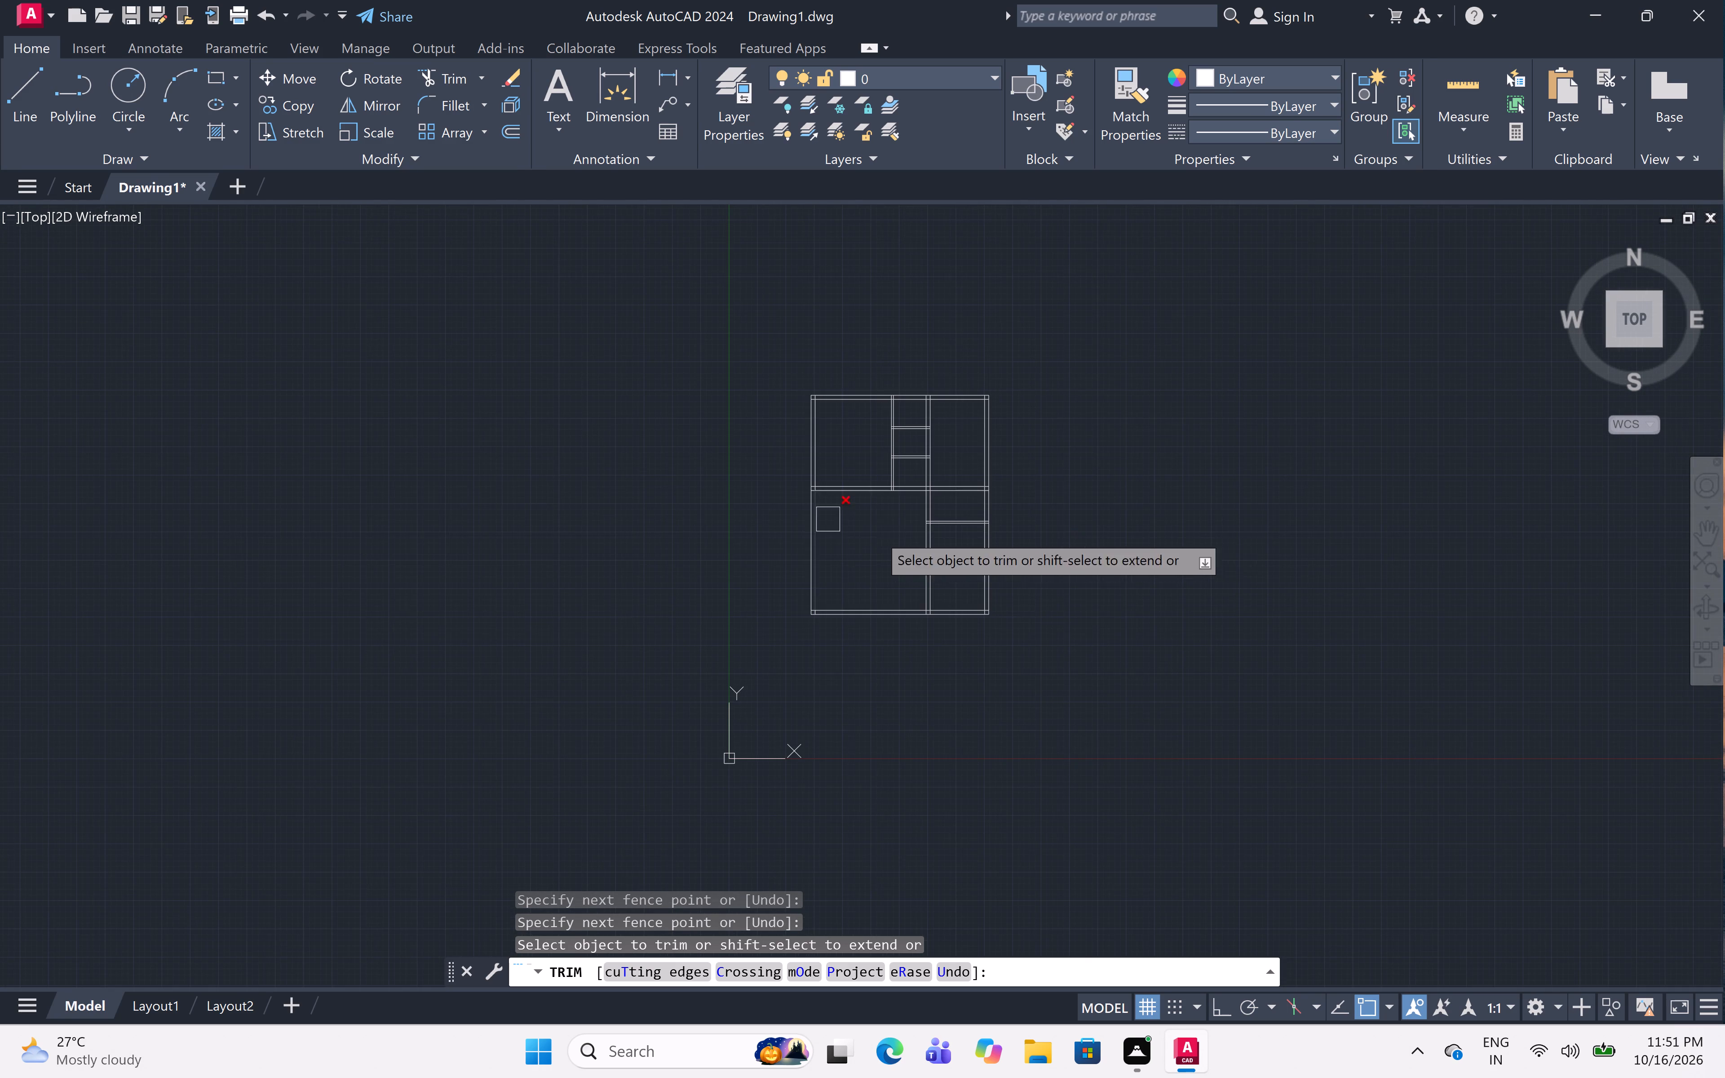
middle_click_drag(898, 524, 857, 556)
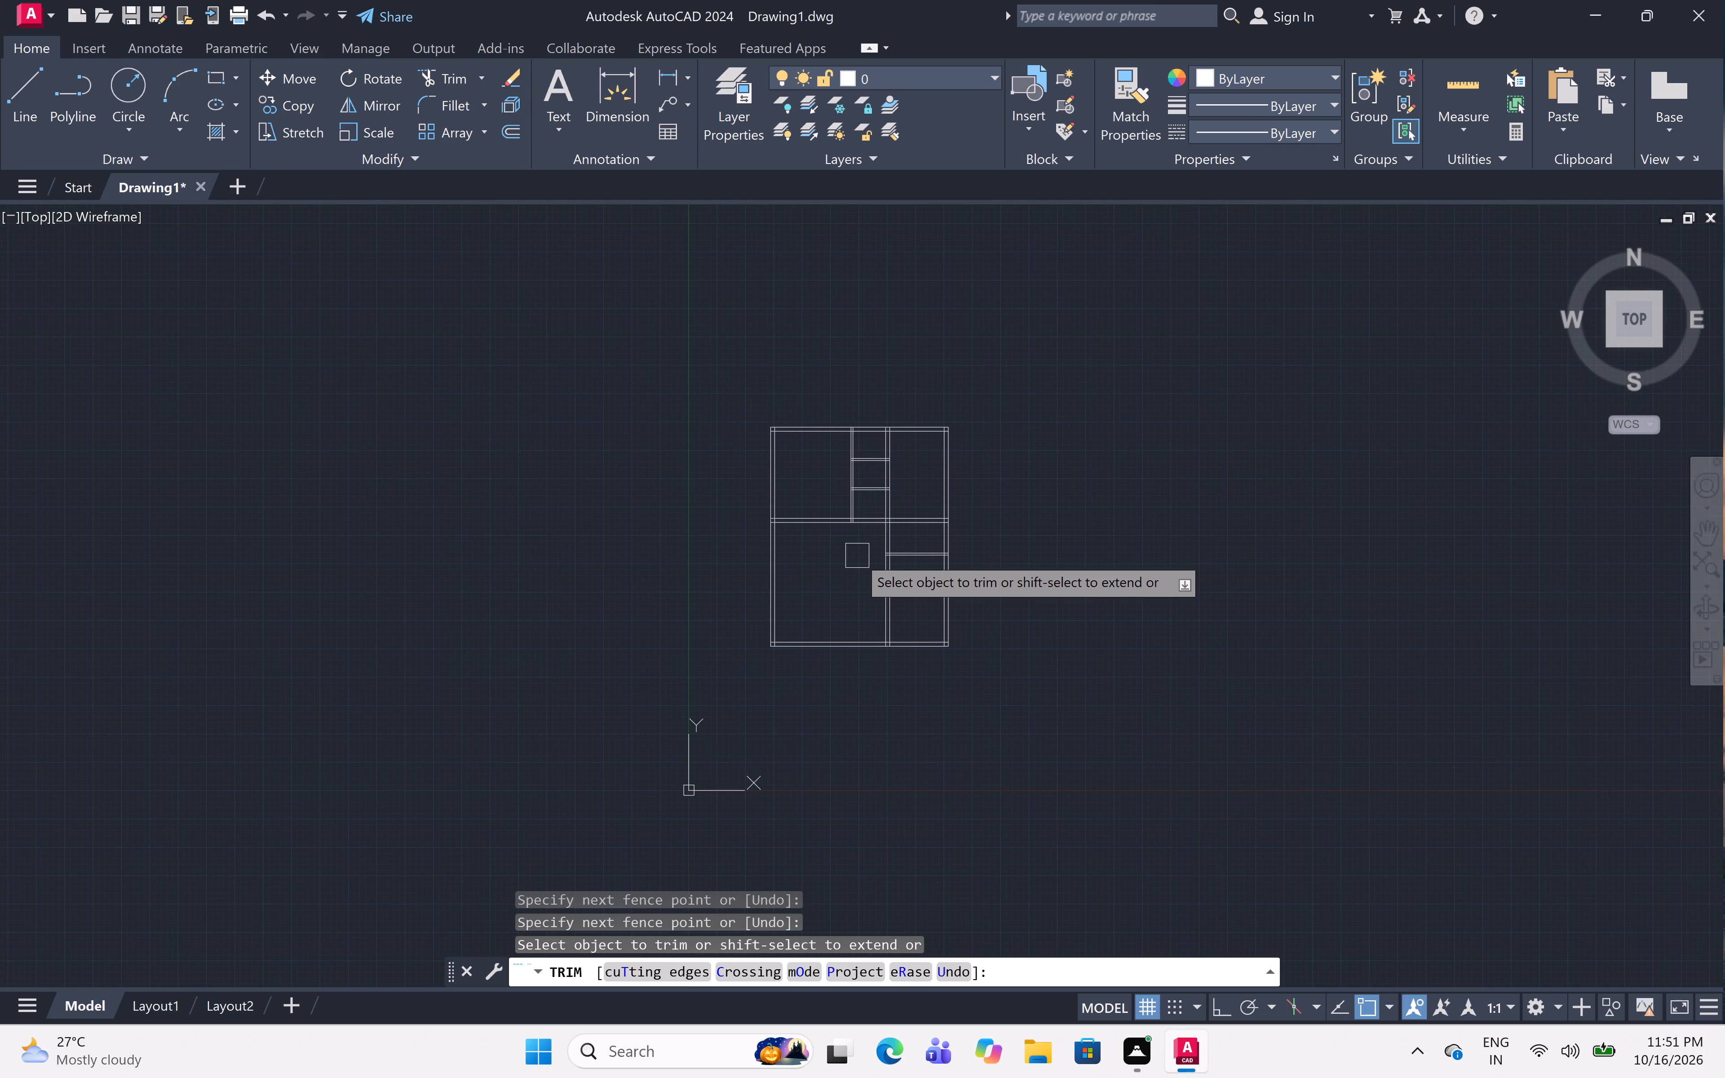
key("Escape")
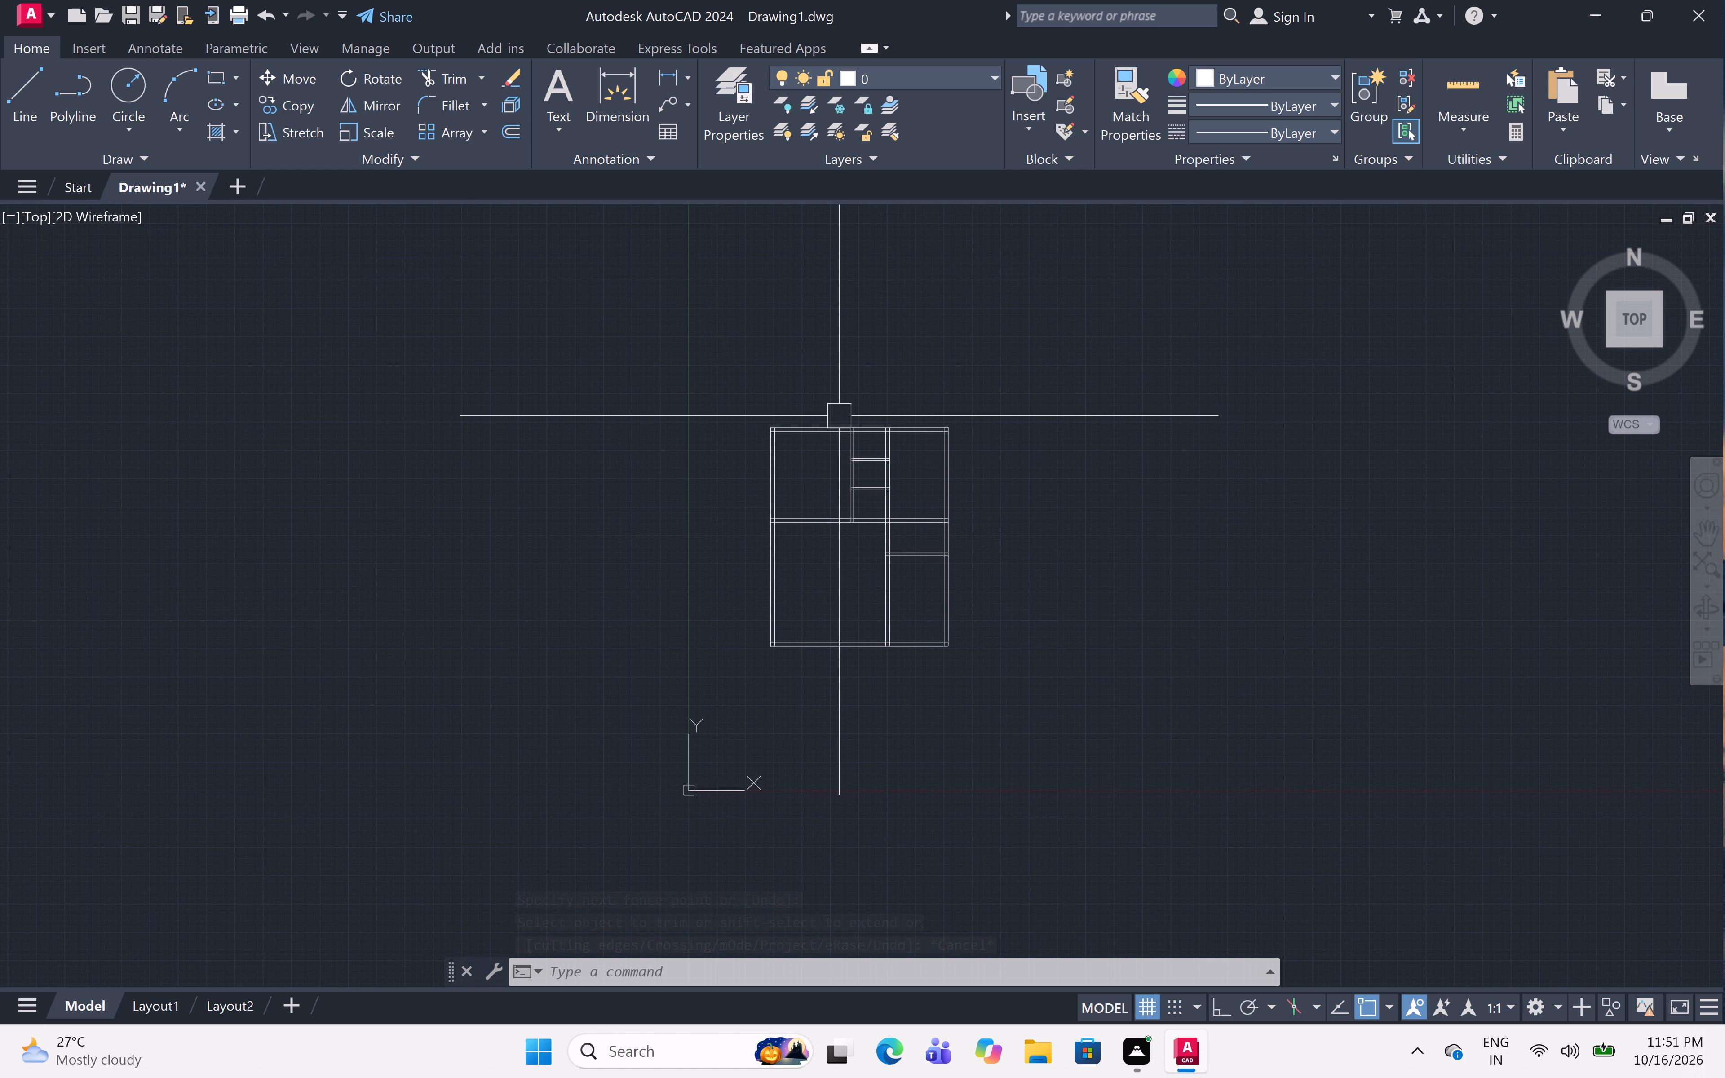
Draw a 5' wide rectangular opening across the 9" top outer wall of the upper-left room, with Ortho on.
scroll(807, 423, "up", 6)
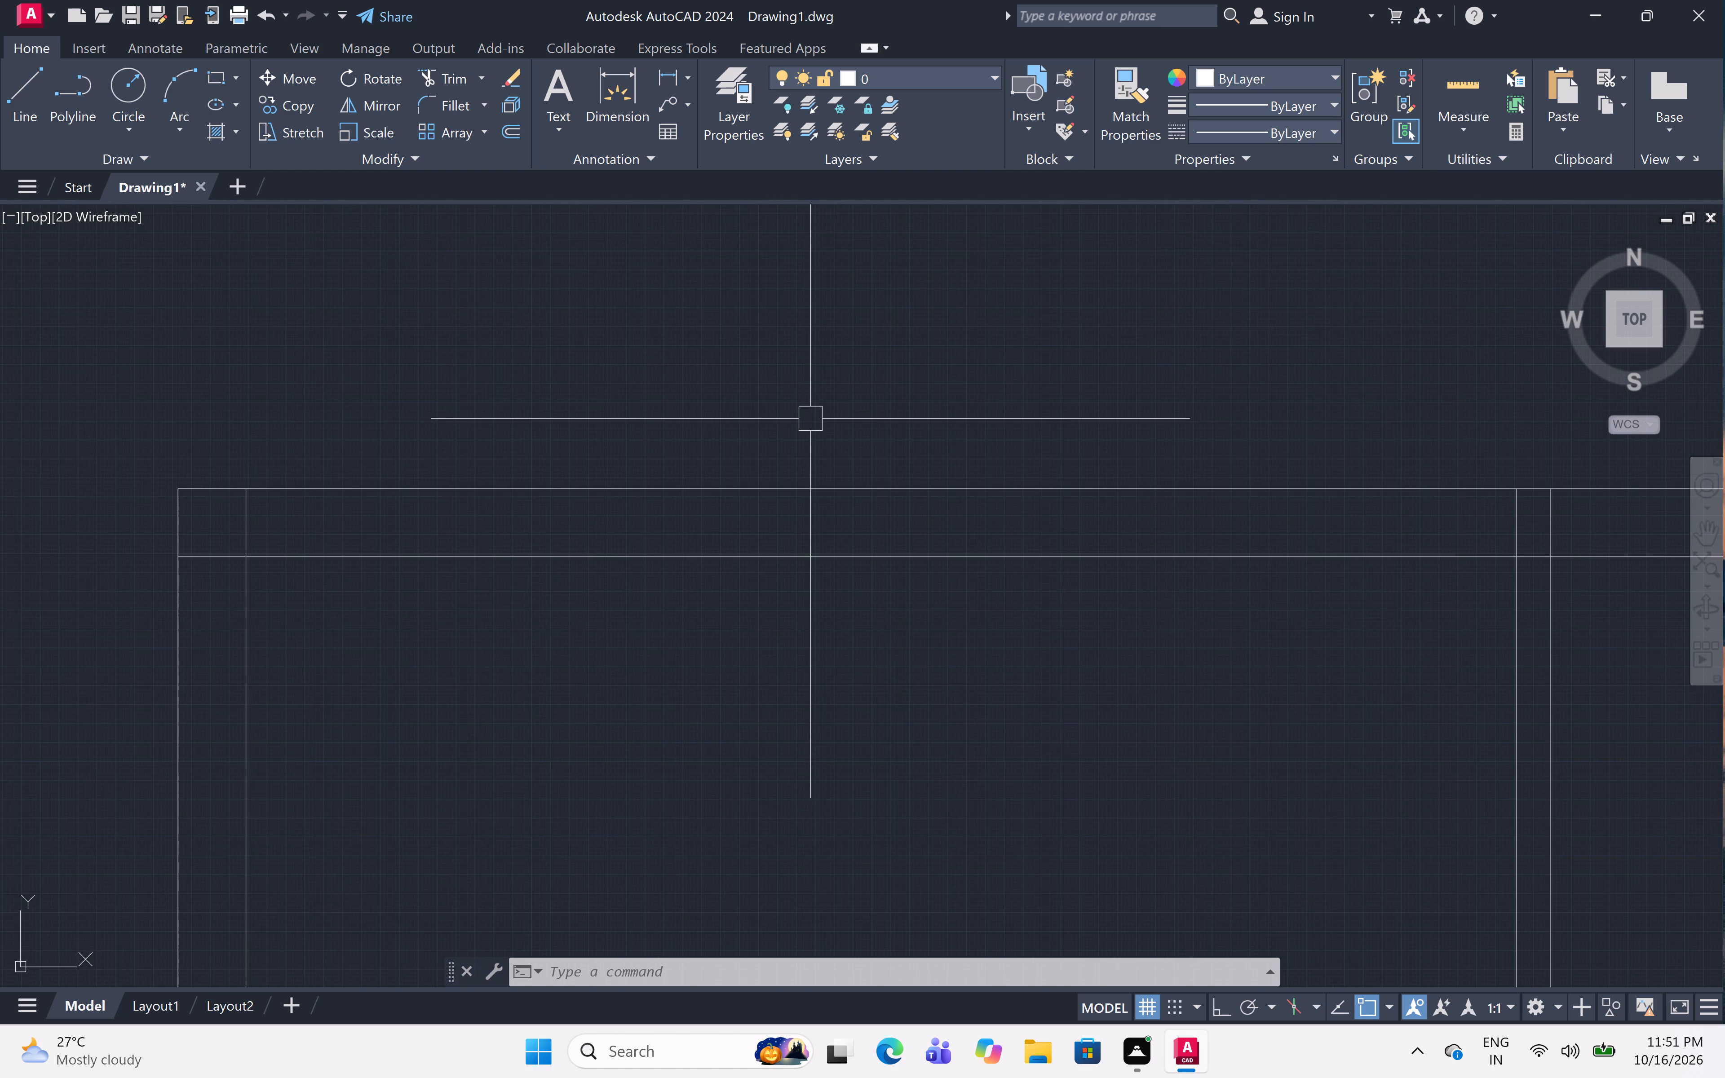
type("l")
key("space")
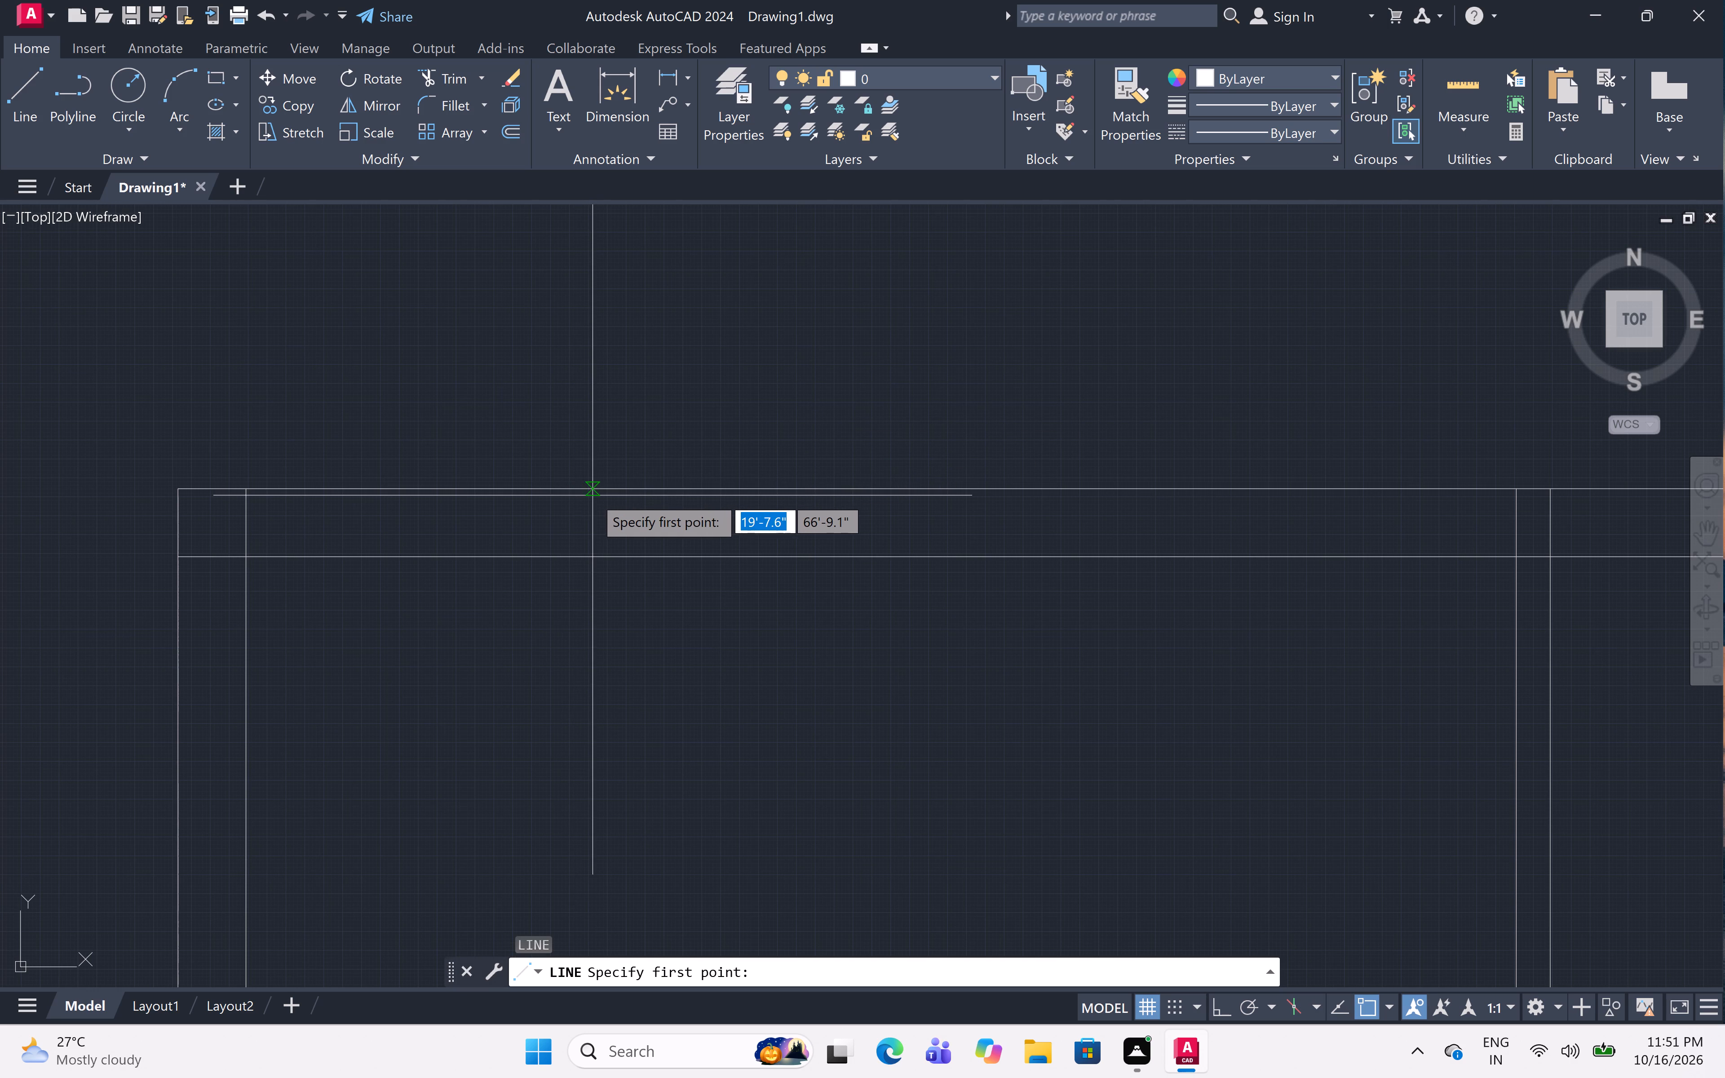
left_click(573, 484)
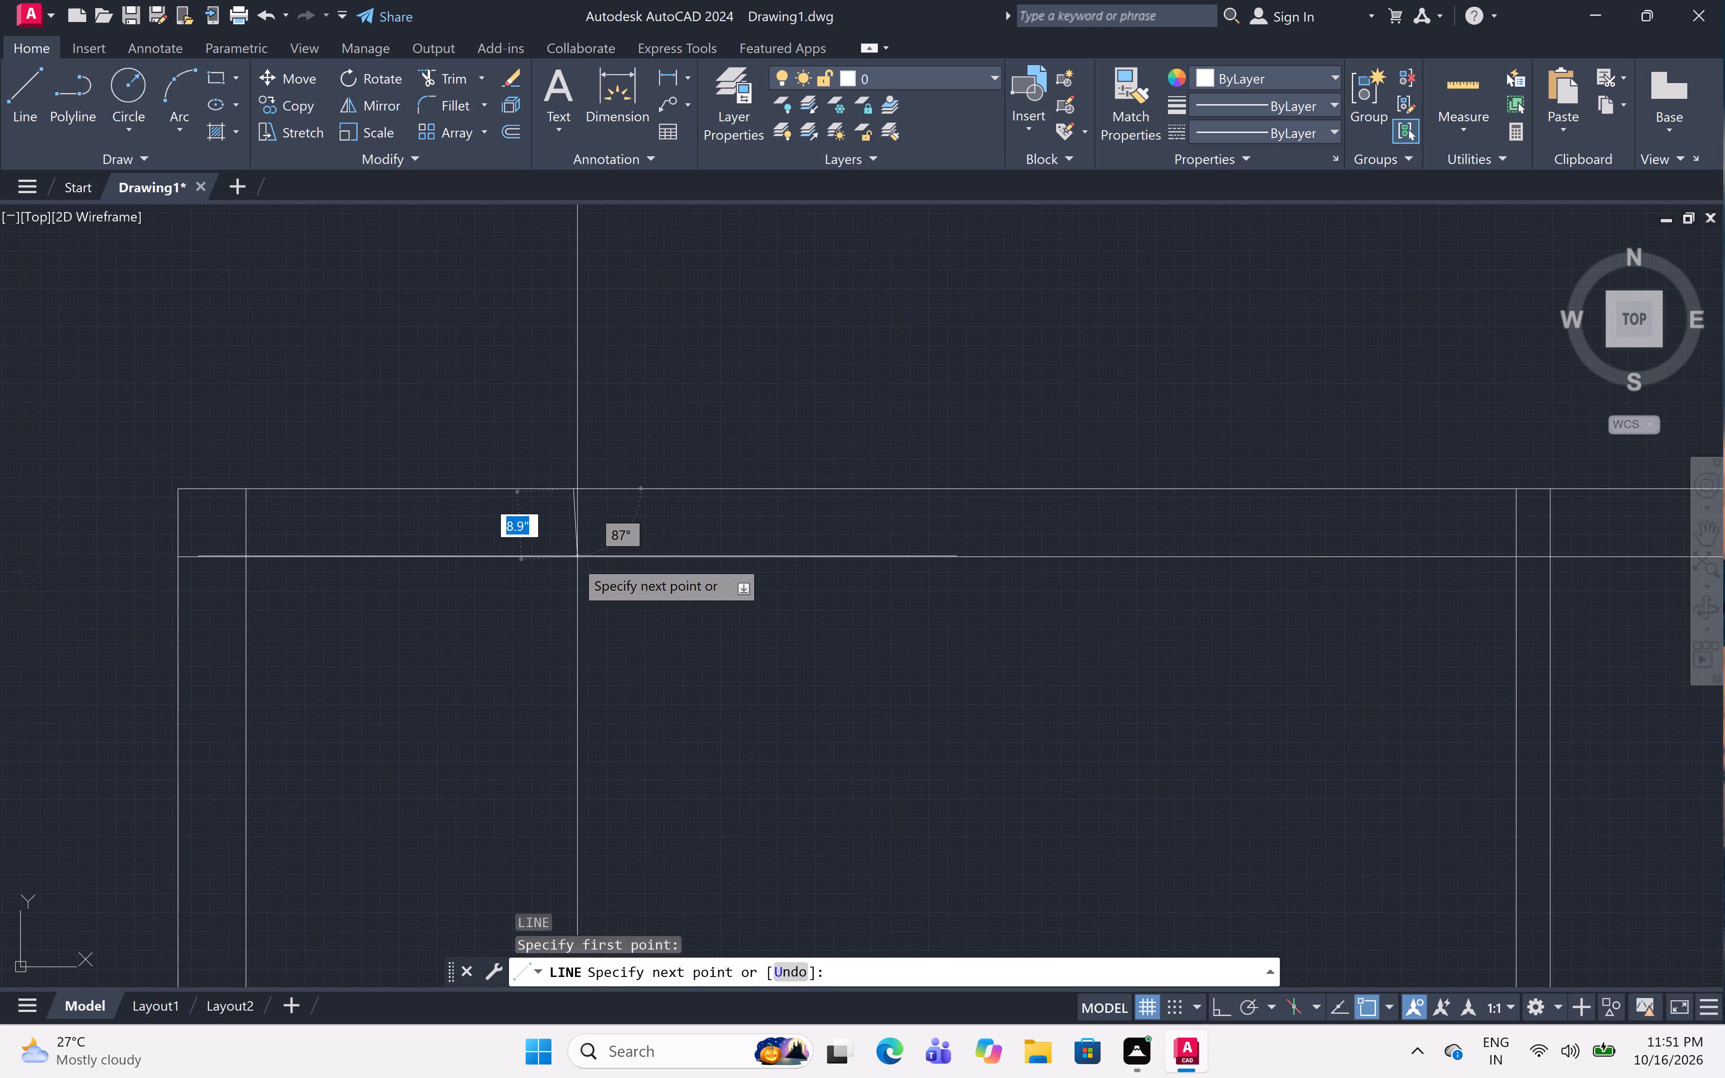
key("F8")
left_click(570, 562)
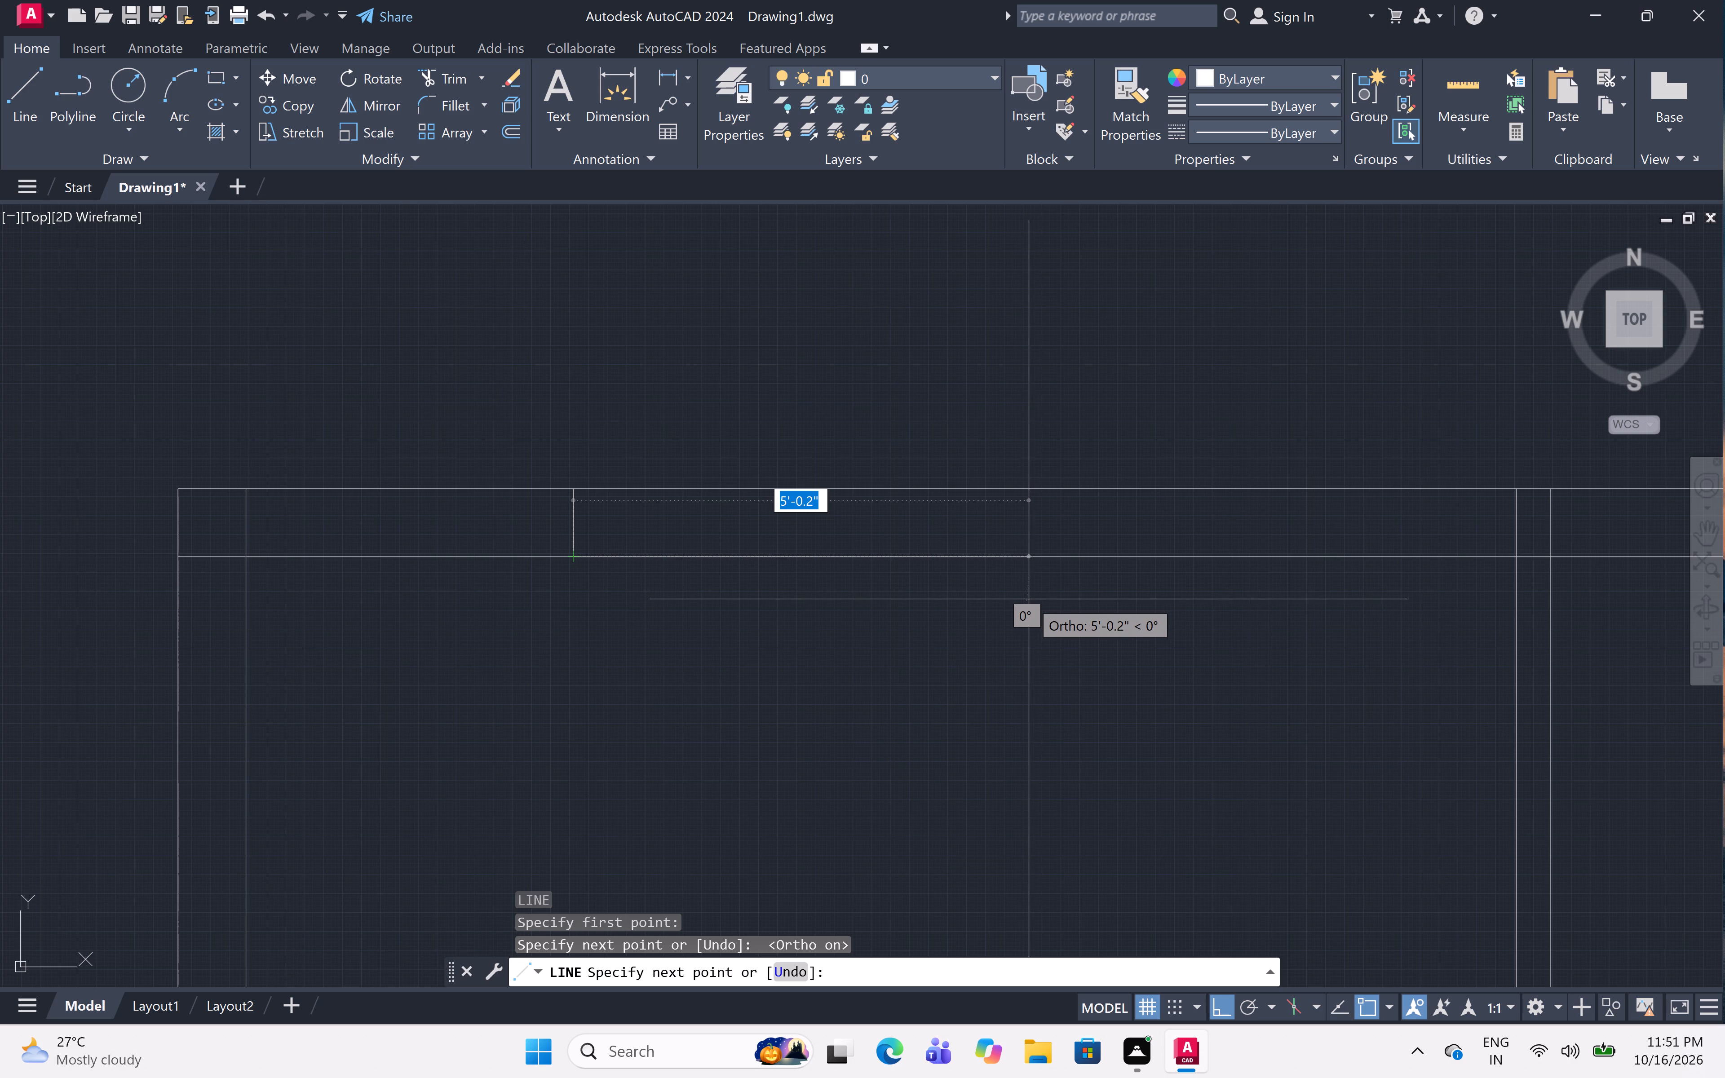
left_click(1029, 599)
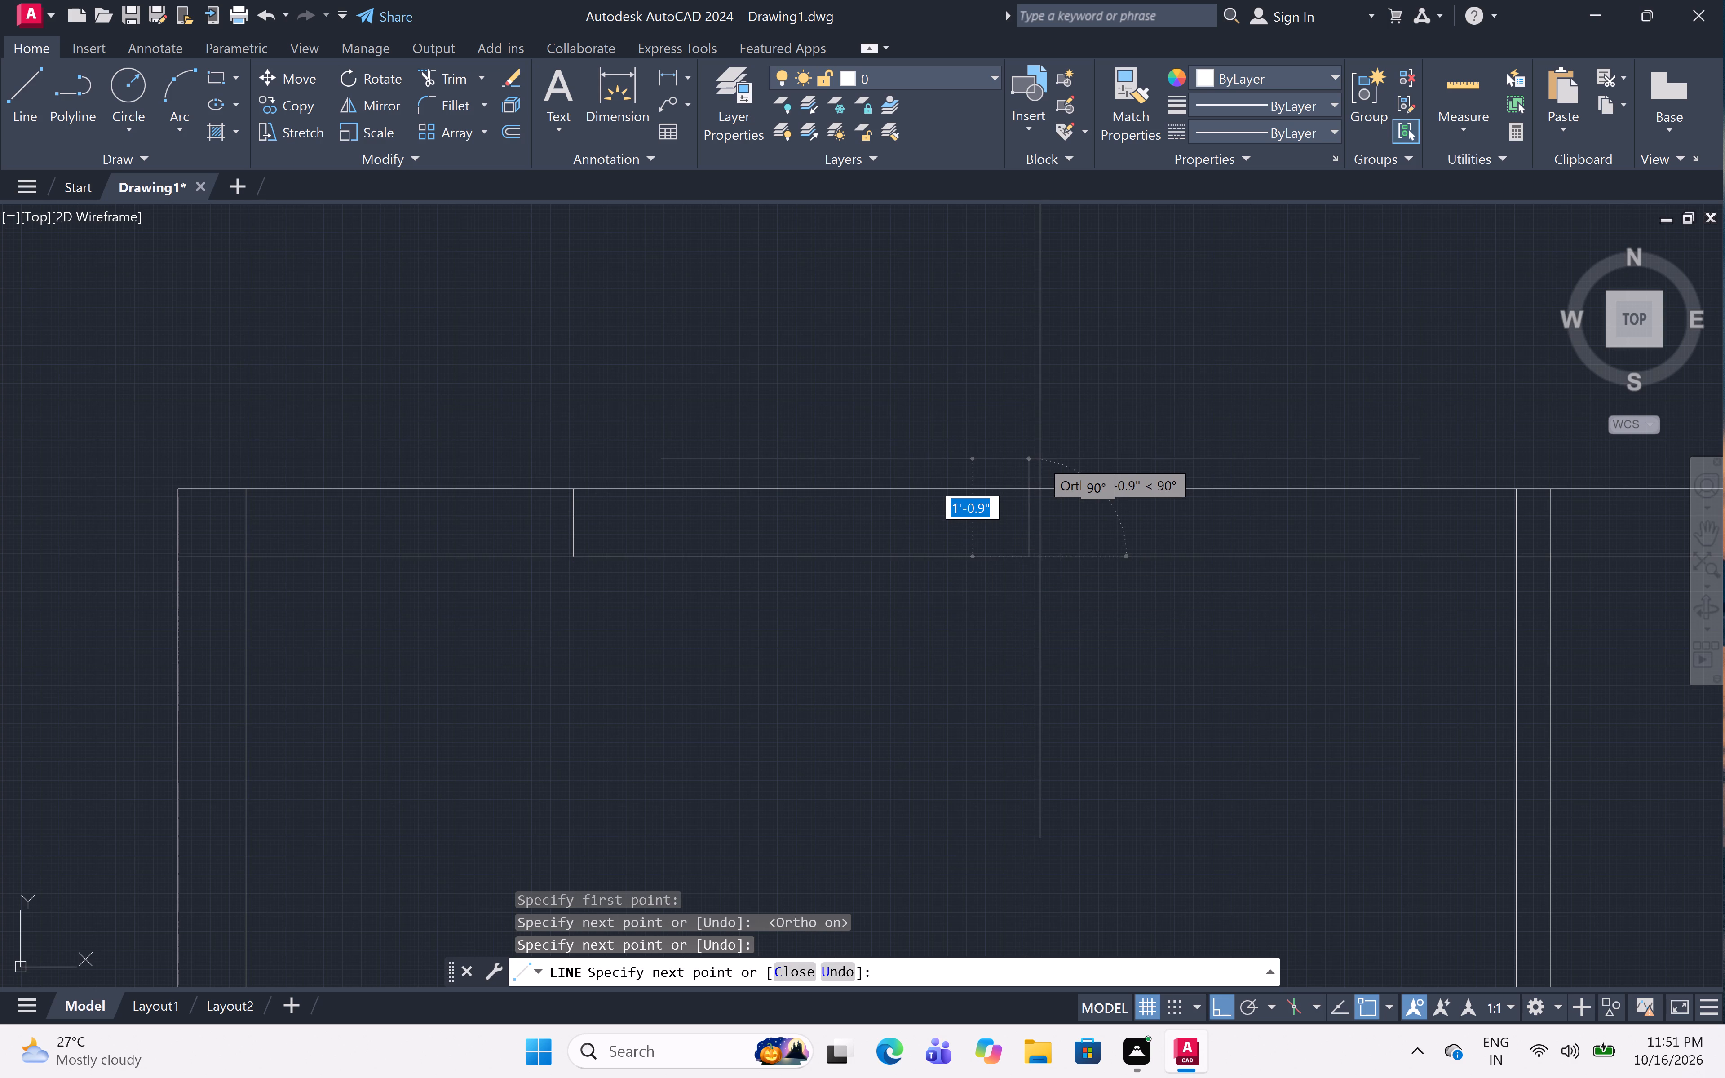
key("ctrl+z")
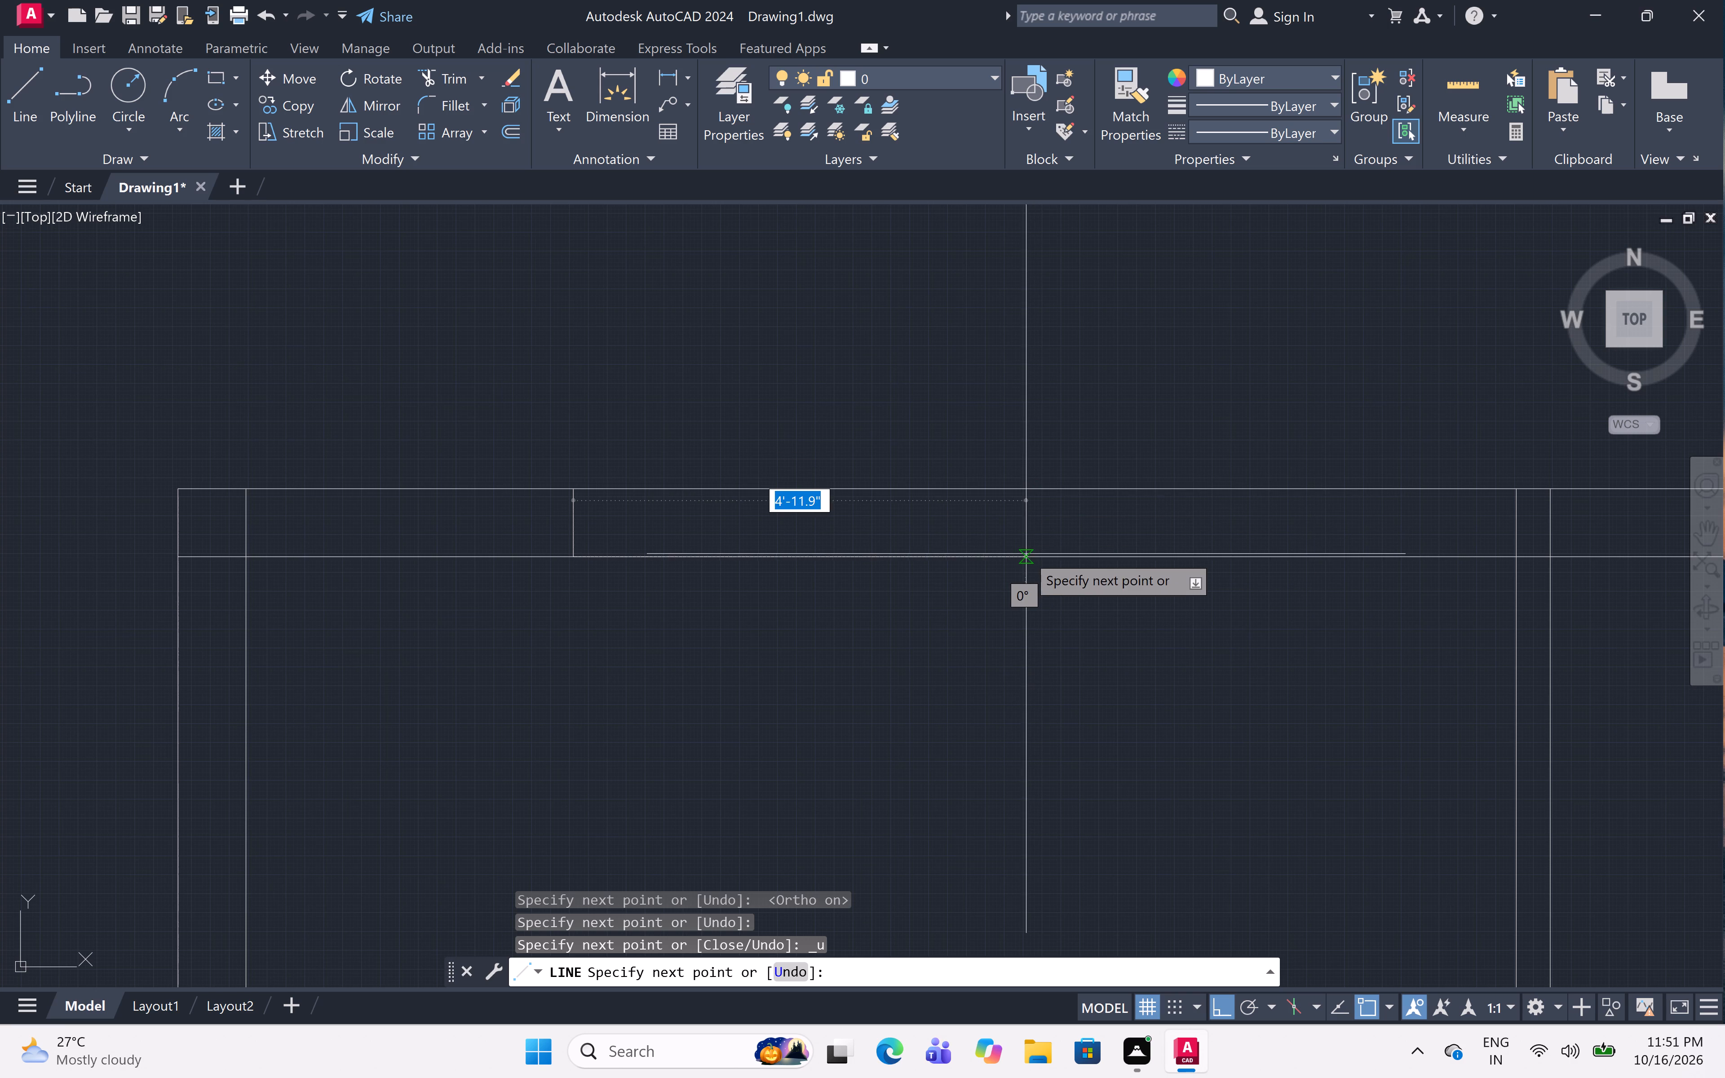
type("5'")
key("space")
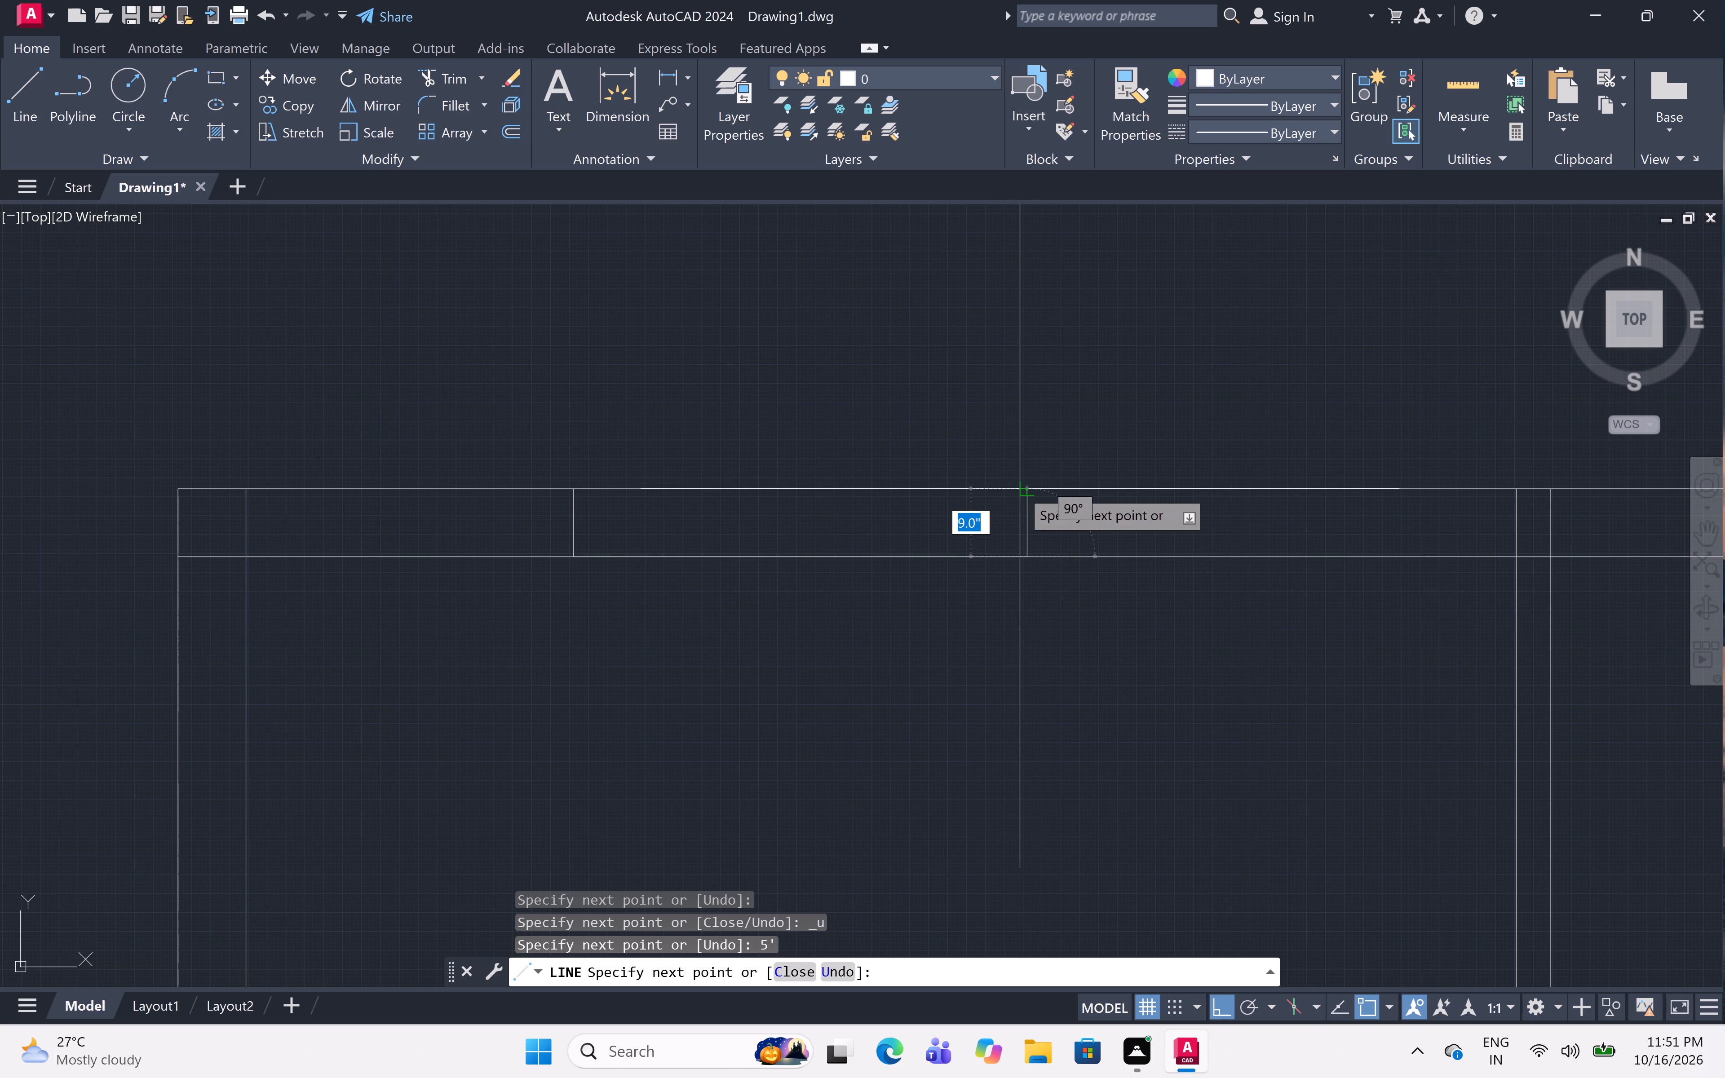
left_click(1020, 489)
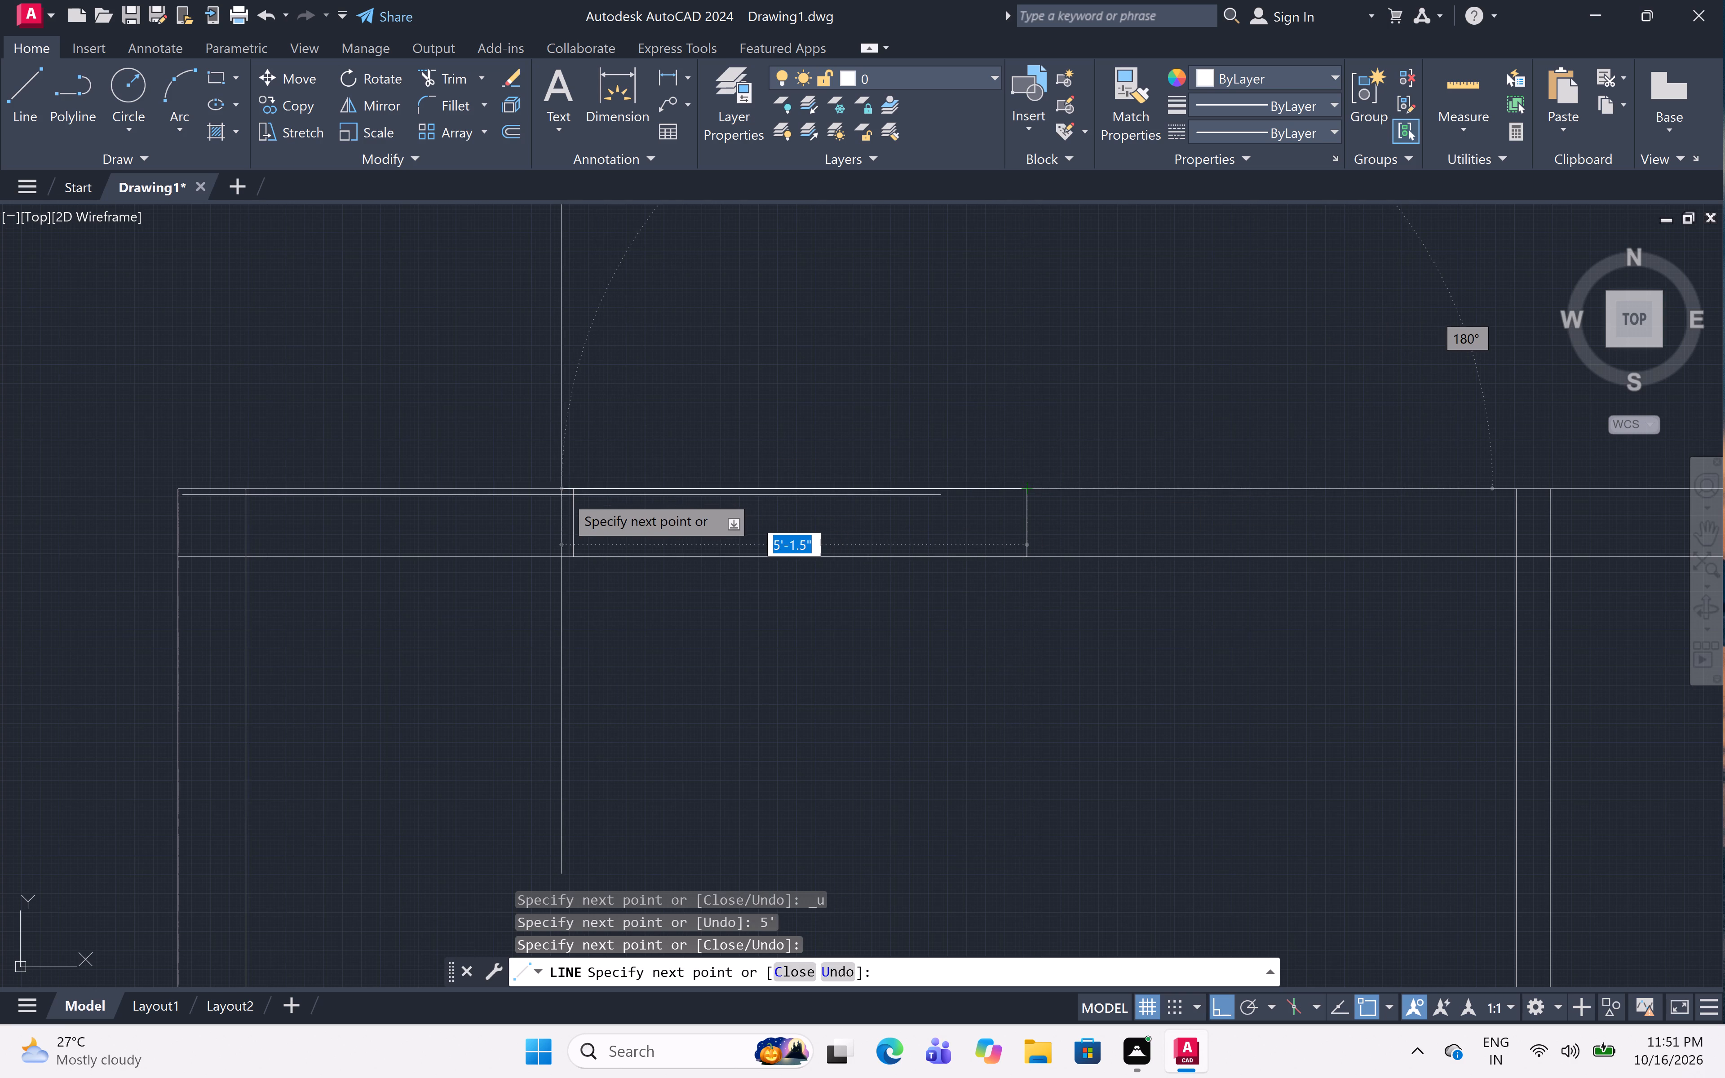
left_click(576, 493)
key("Escape")
Draw a 2' wide rectangular opening across the 9" top outer wall of the small middle room.
scroll(715, 444, "down", 3)
middle_click_drag(716, 443, 686, 519)
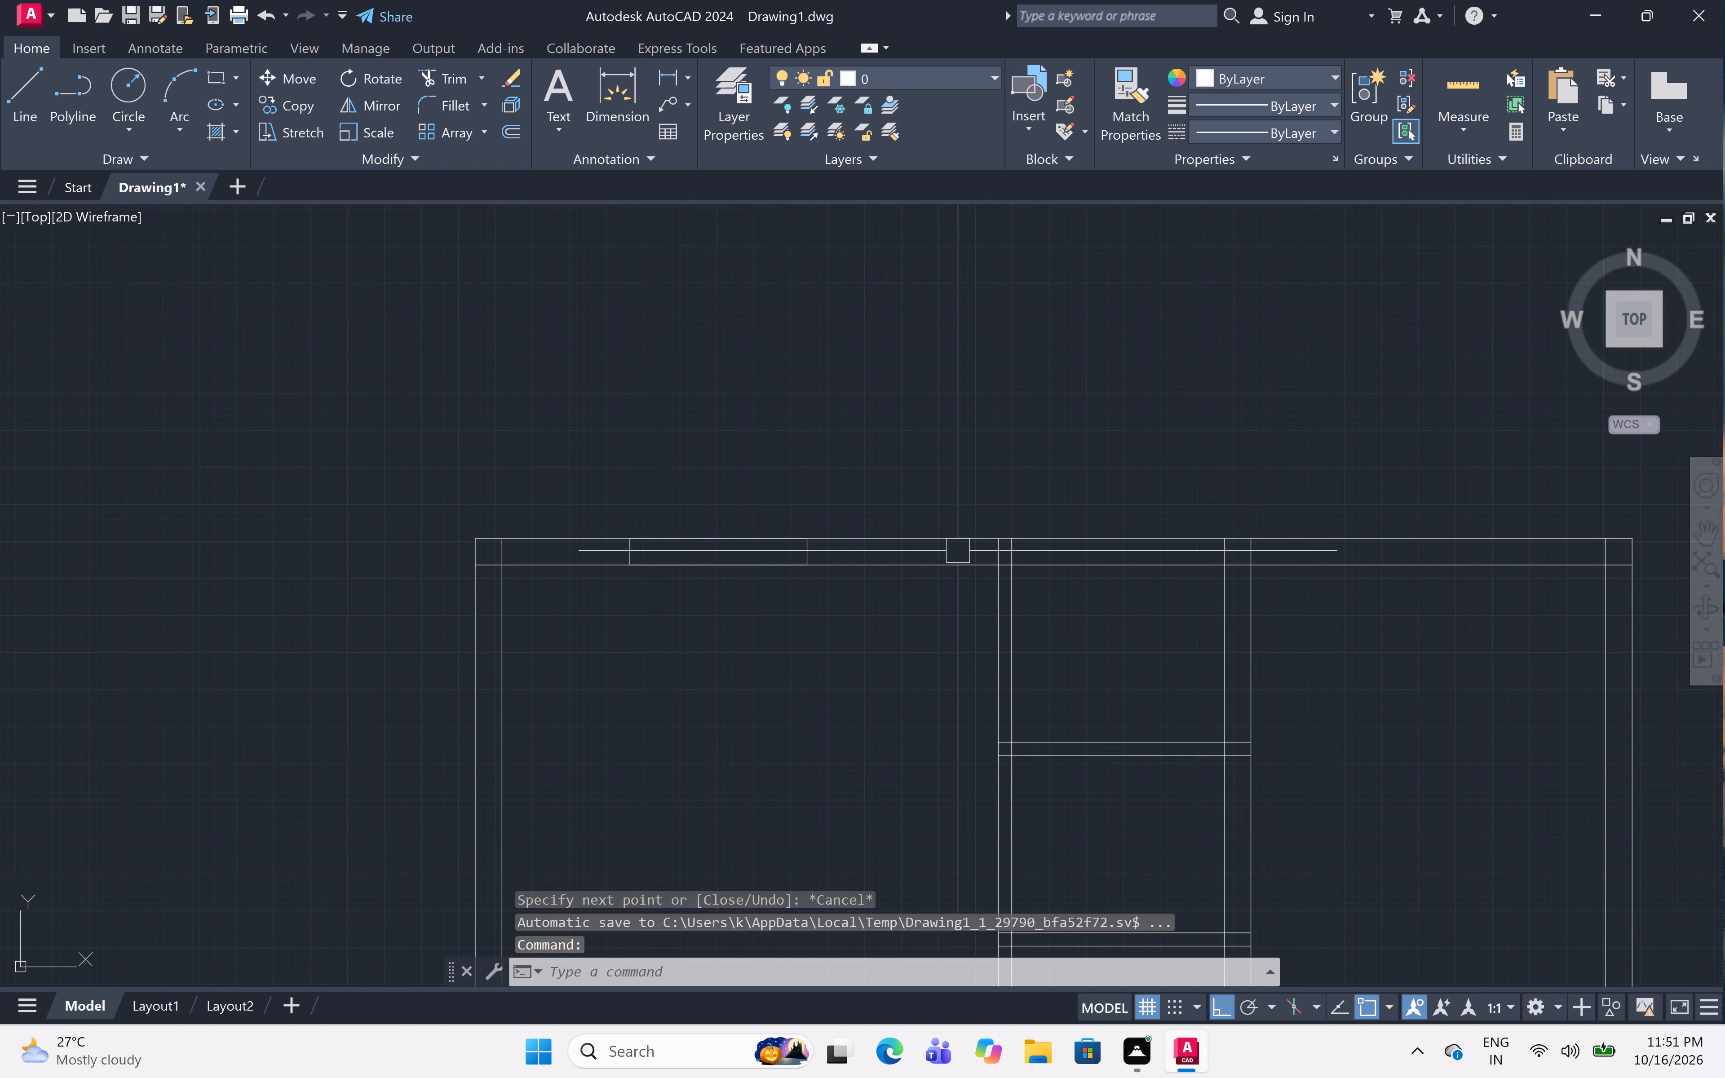
scroll(1221, 545, "up", 3)
key("l")
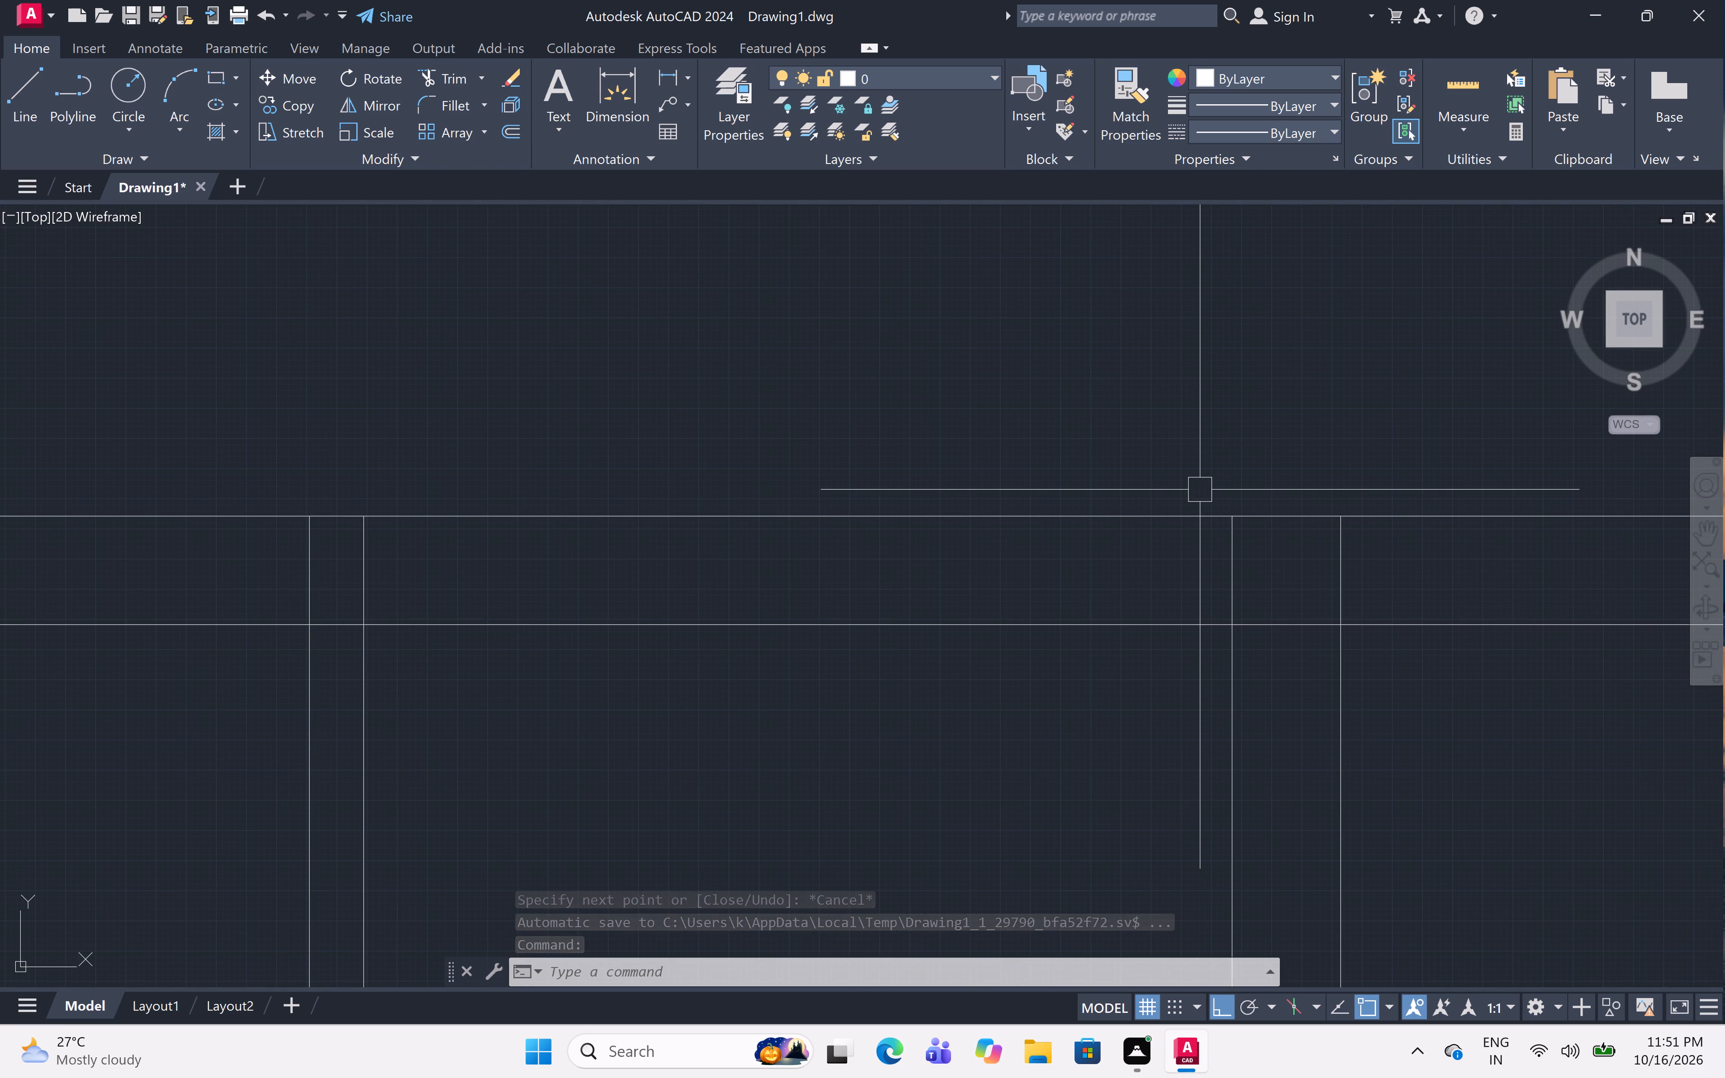
key("space")
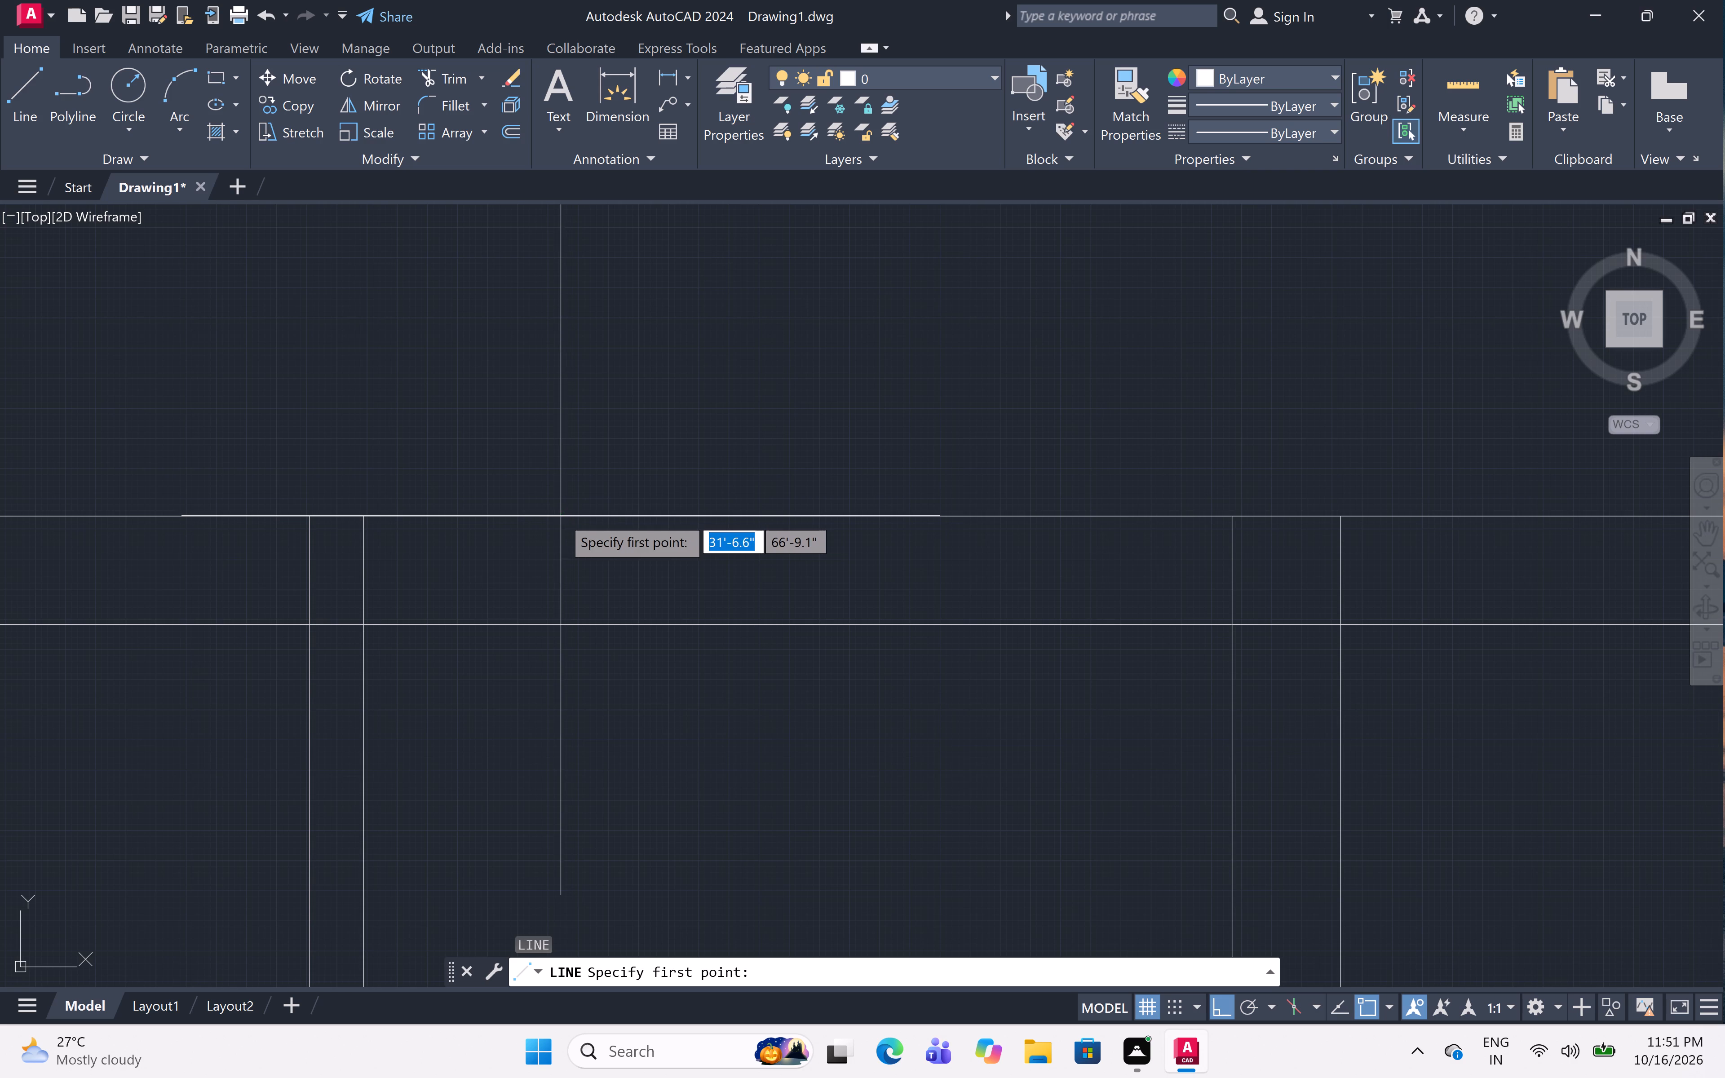
left_click(563, 516)
left_click(559, 629)
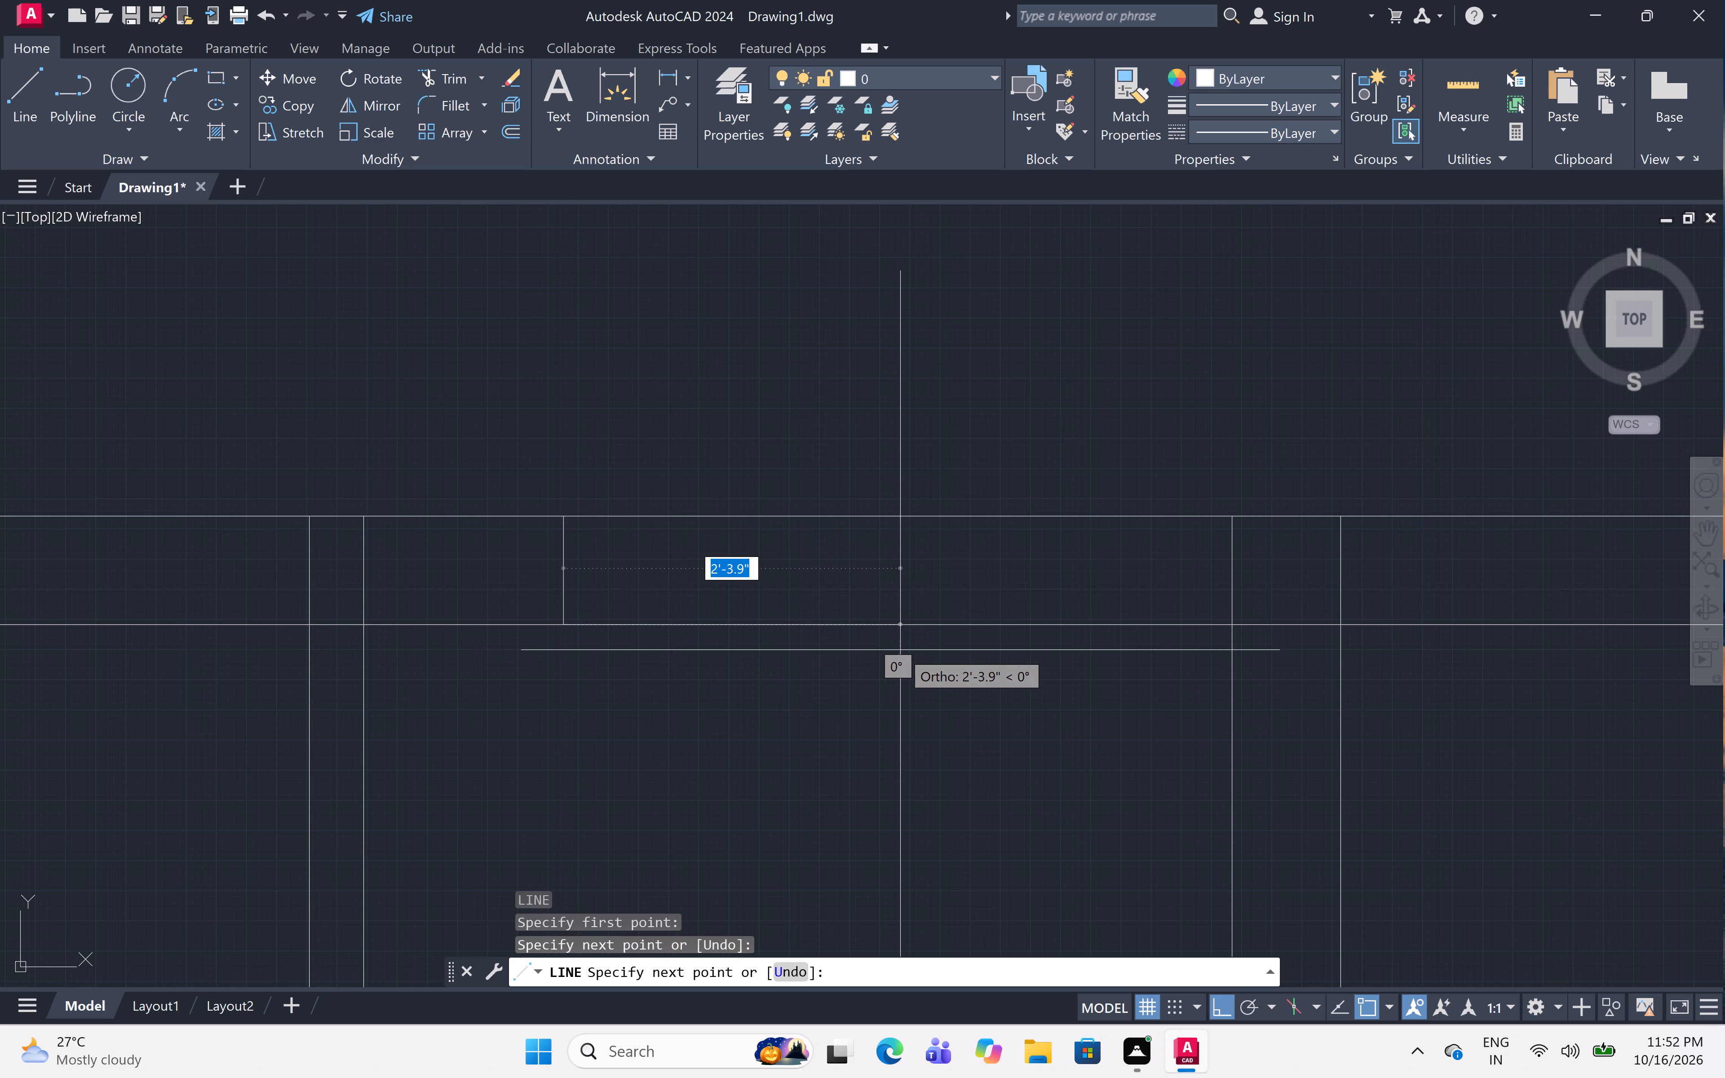
key("2")
type("'")
key("space")
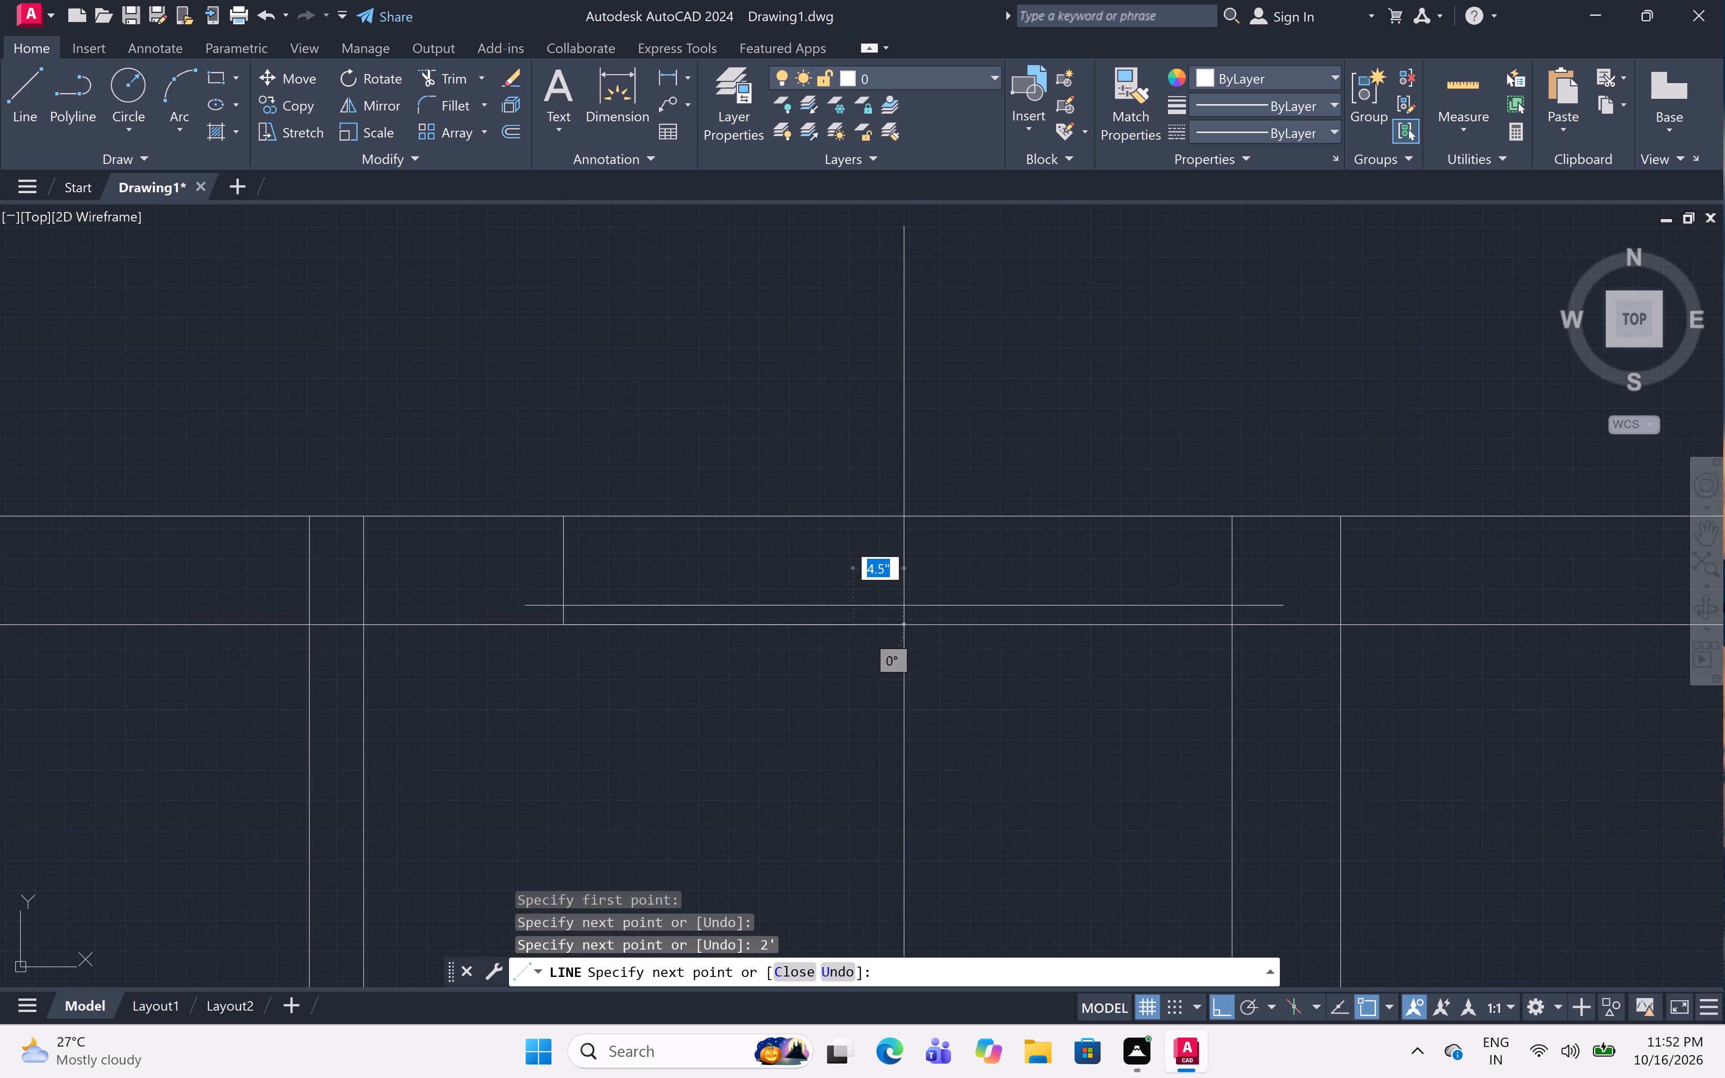
left_click(847, 512)
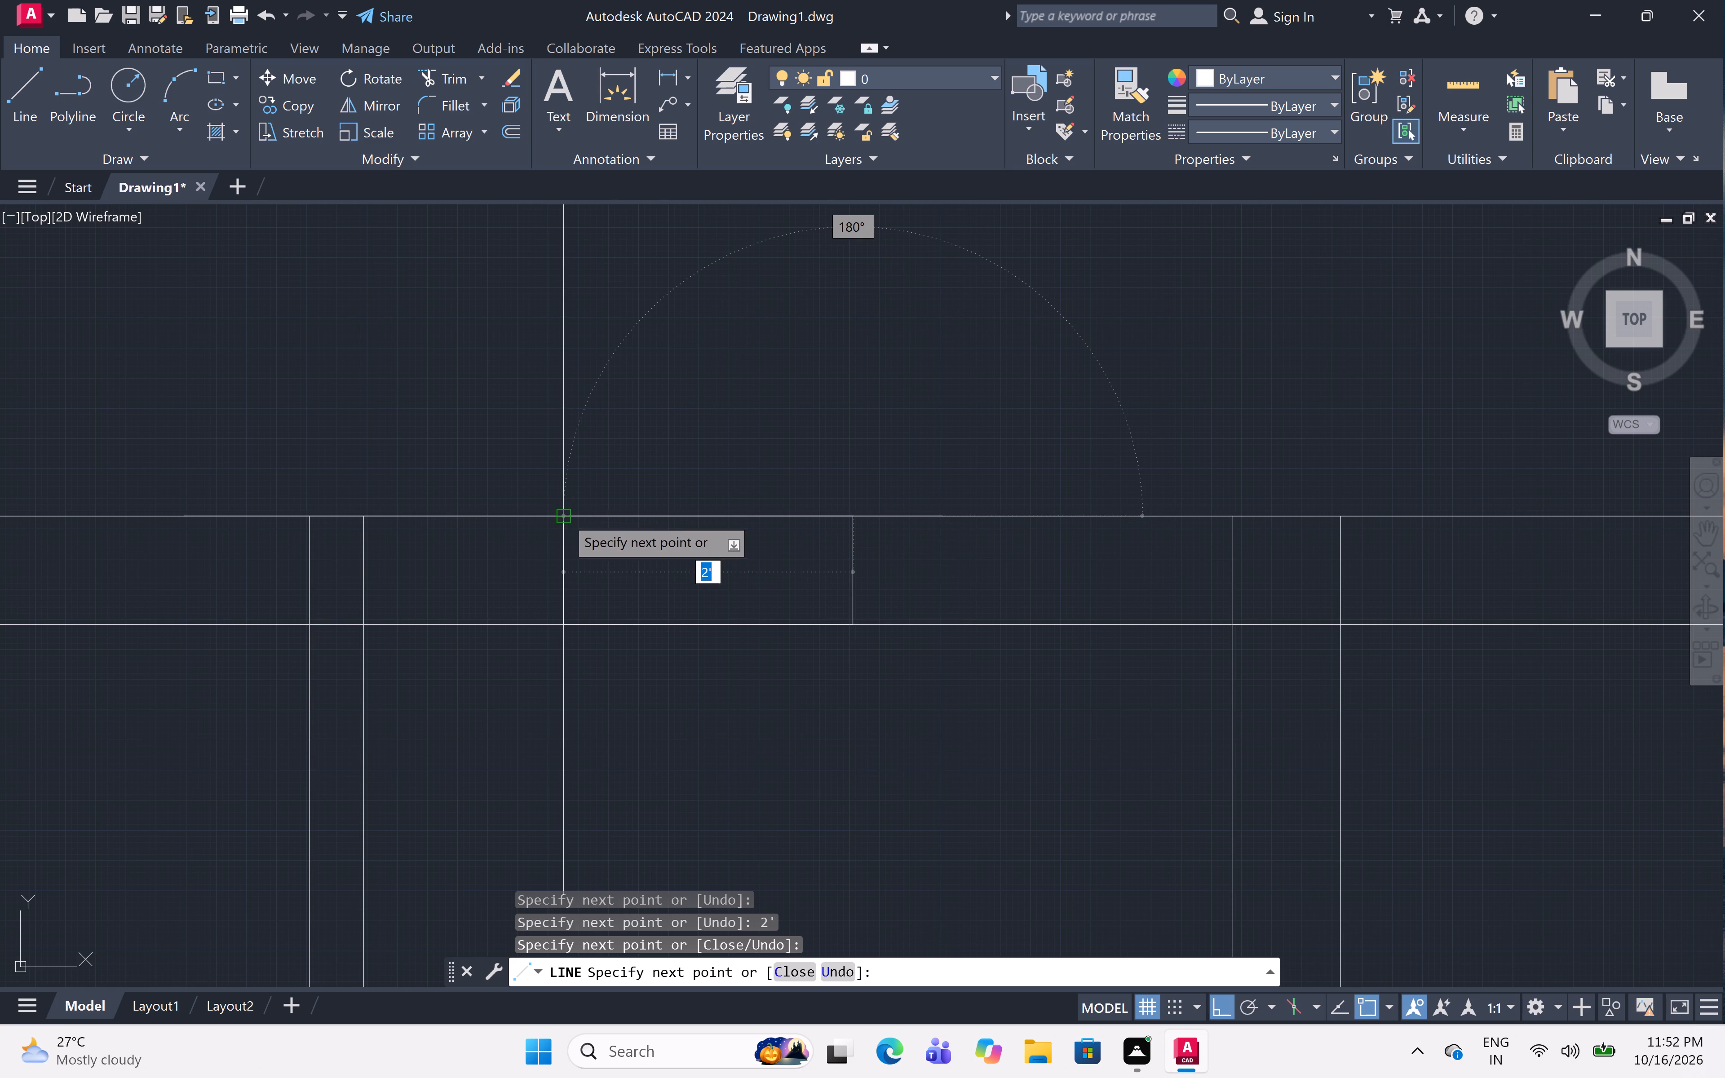
left_click(564, 516)
key("Escape")
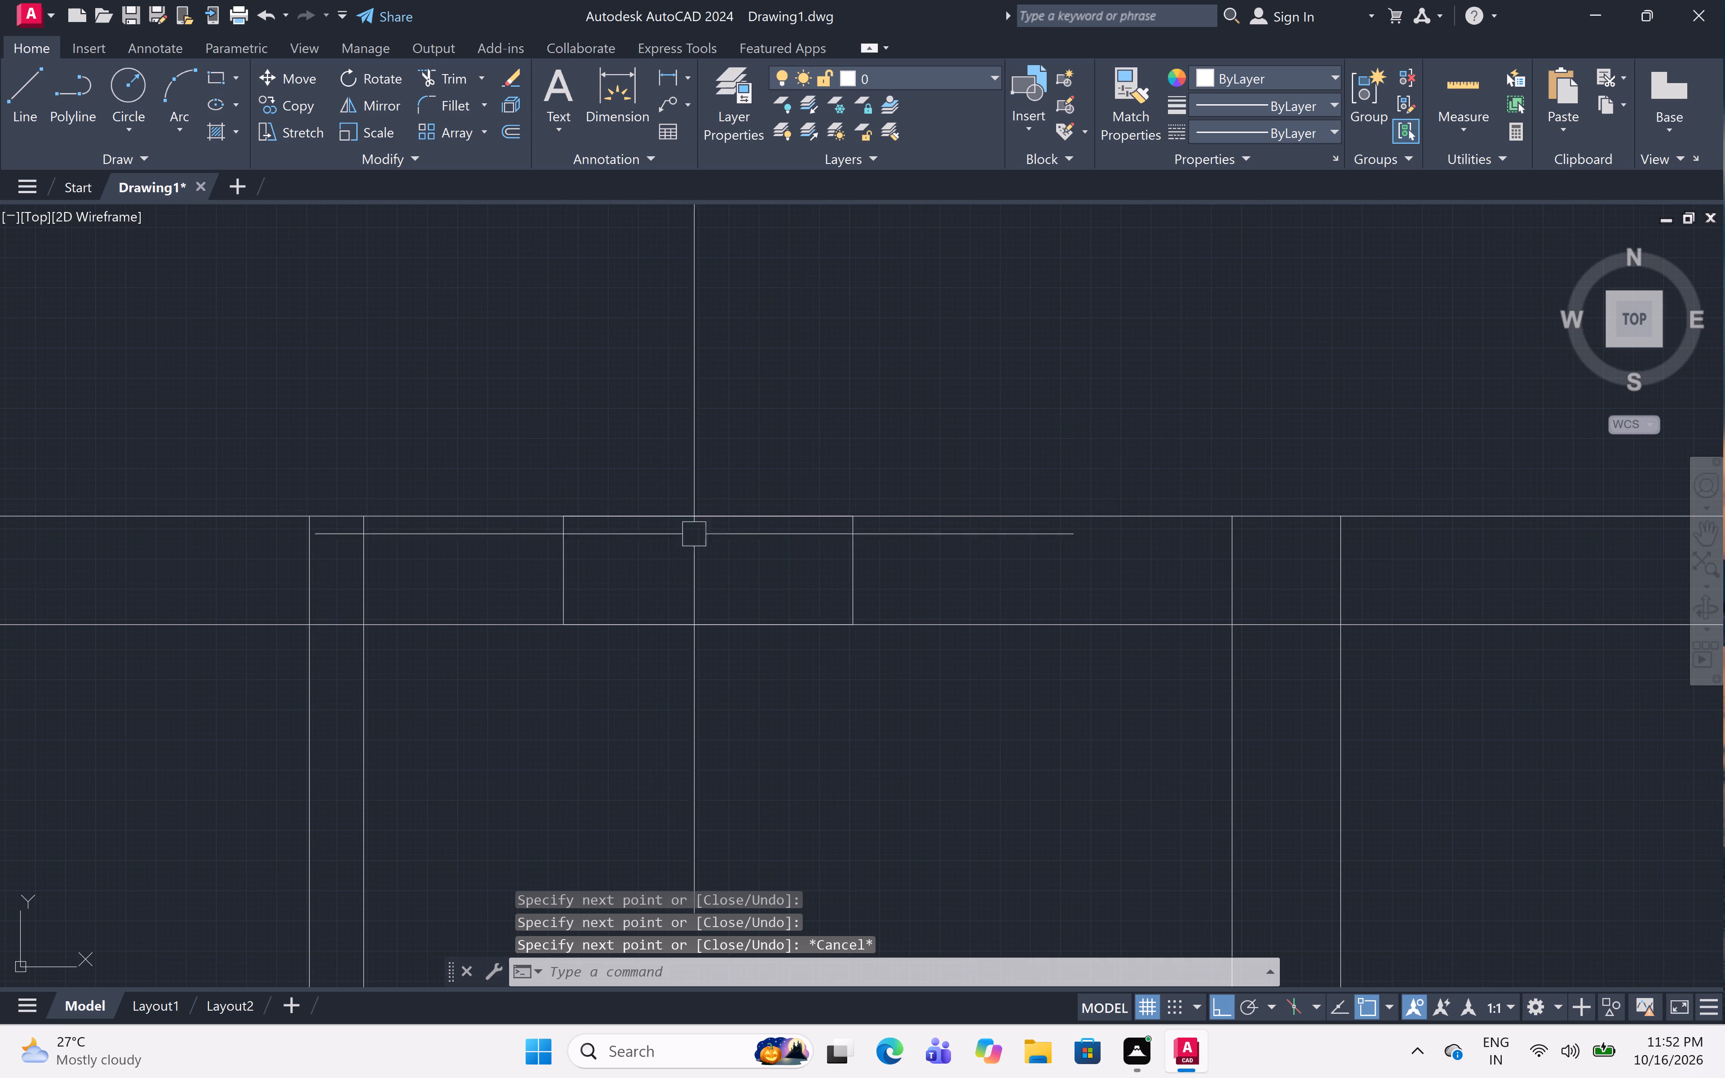
Move the four lines of the 2' opening about 5" to the right along the top outer wall.
scroll(810, 497, "down", 3)
scroll(749, 499, "up", 2)
left_click(810, 508)
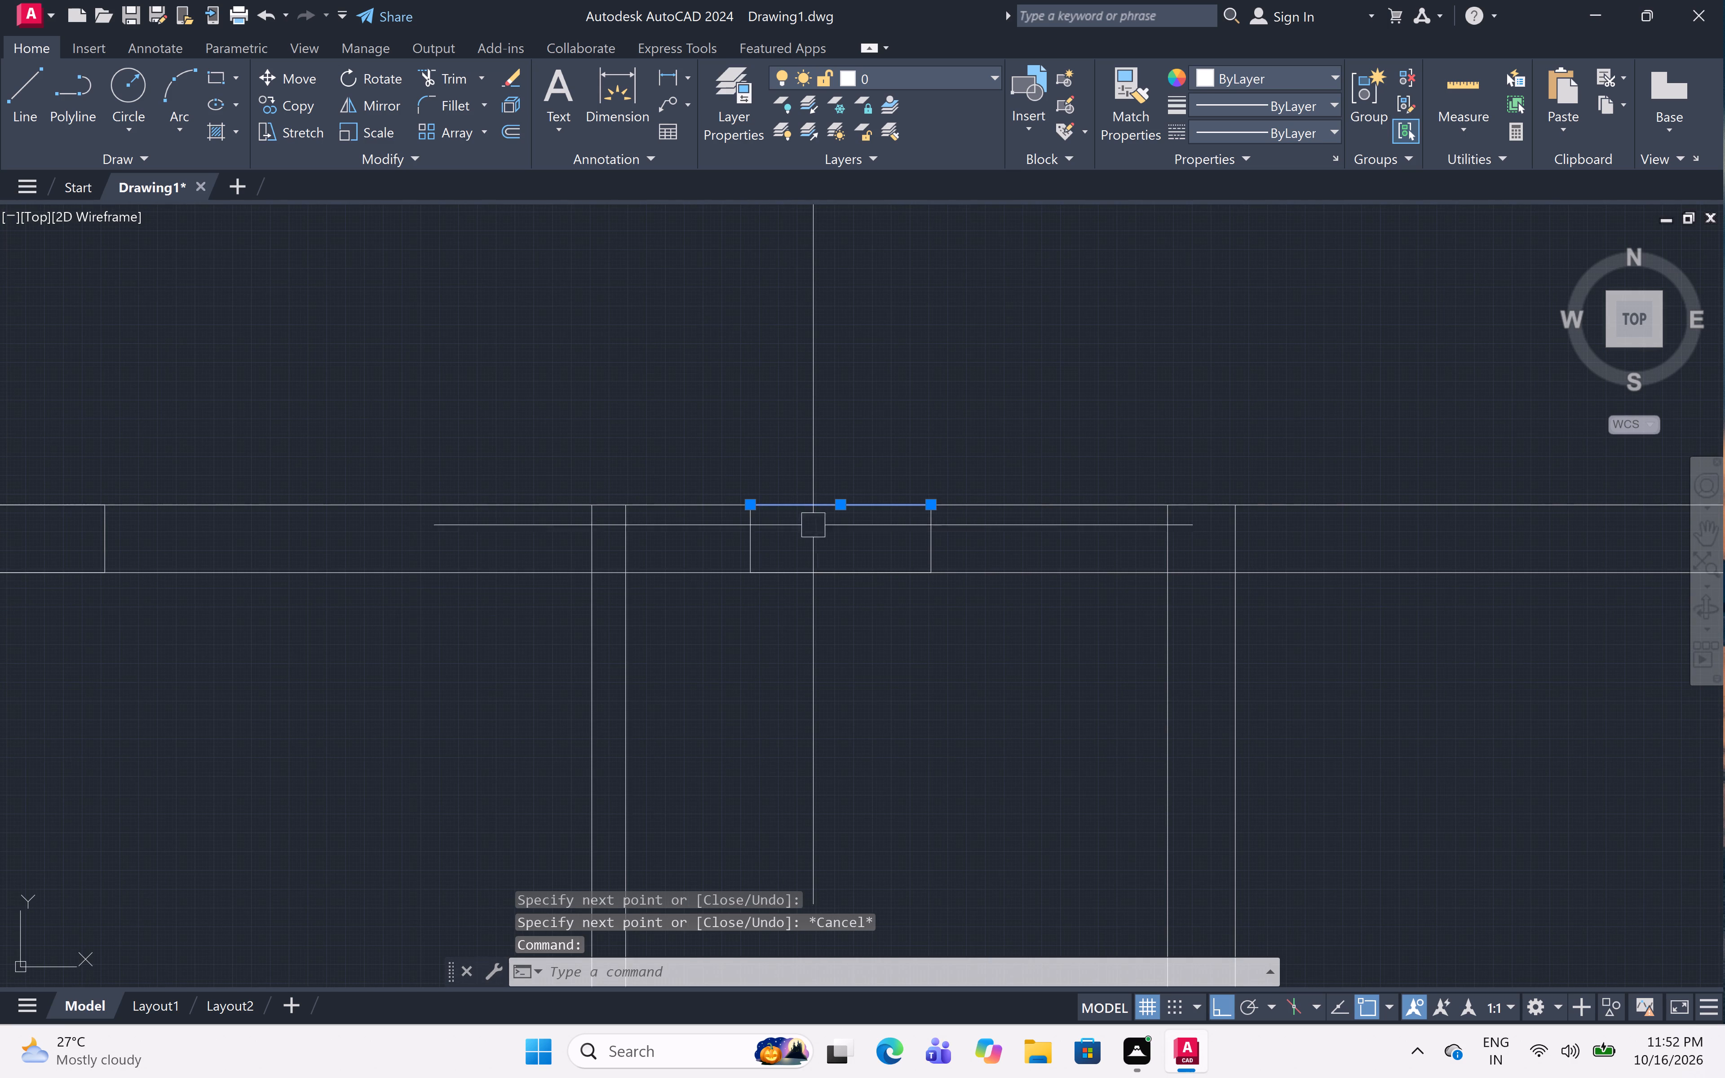
left_click(813, 573)
left_click(752, 531)
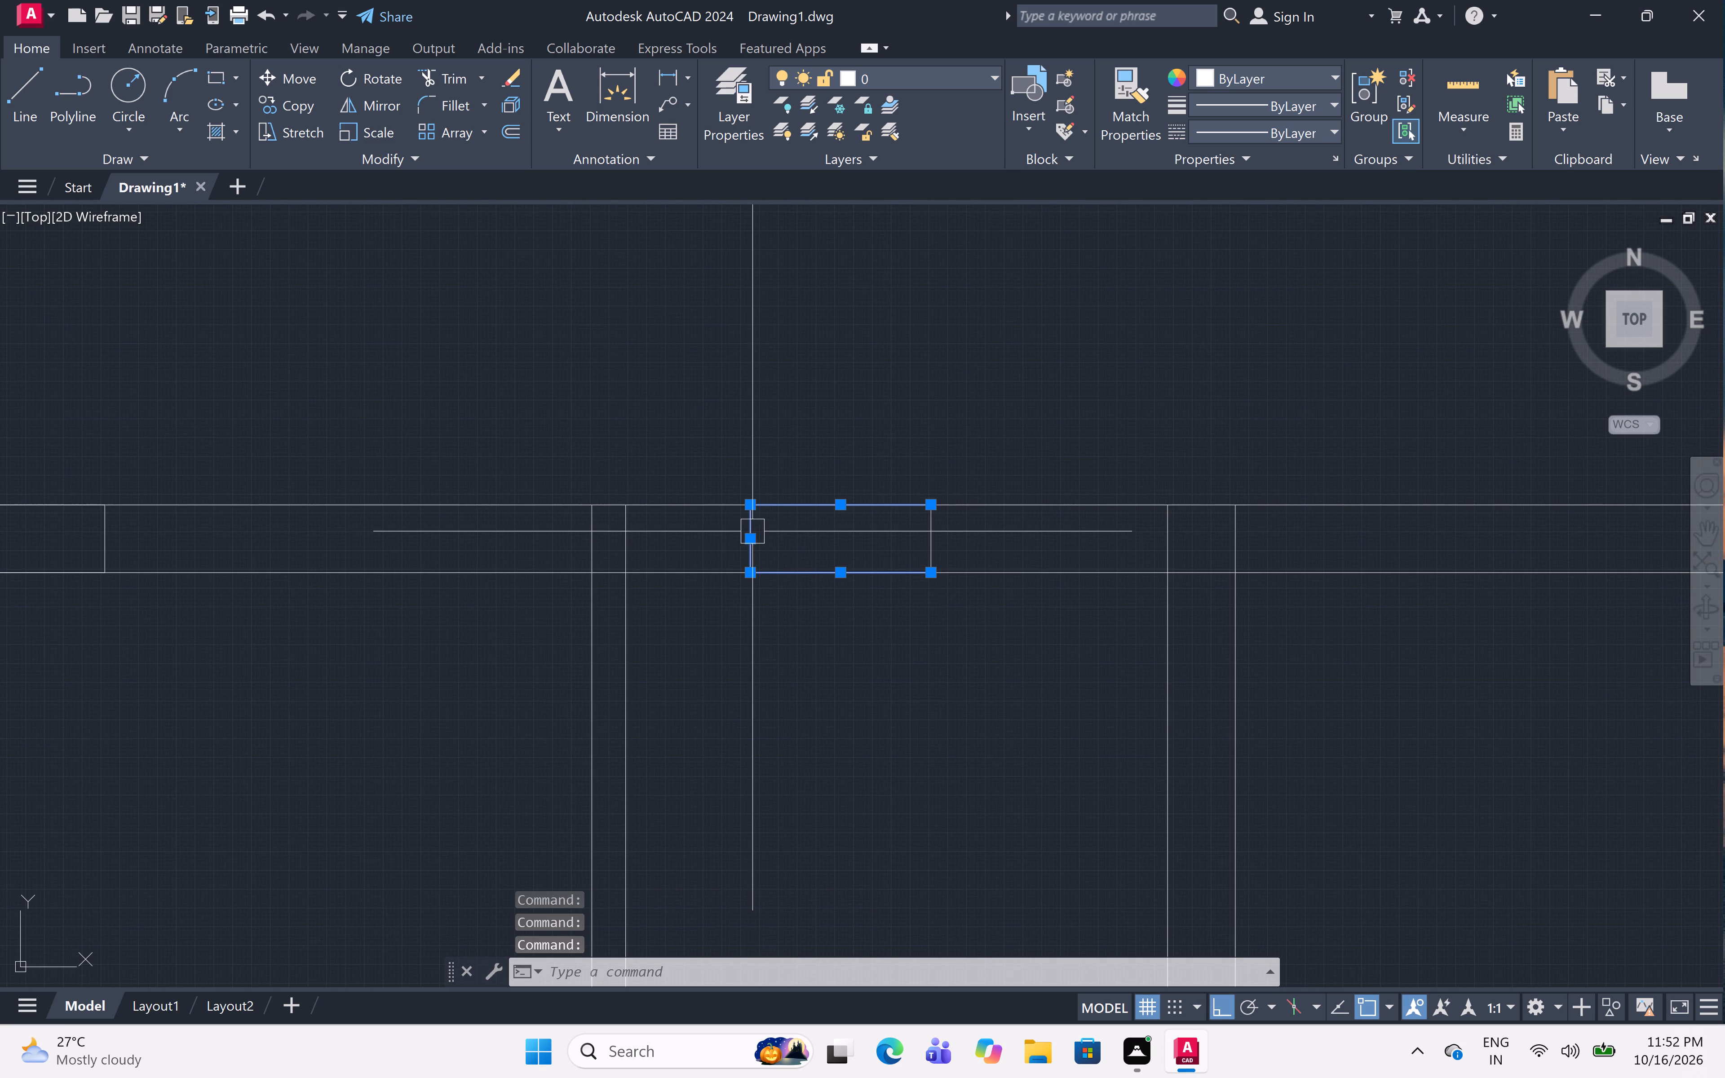
left_click(929, 545)
type("m")
key("space")
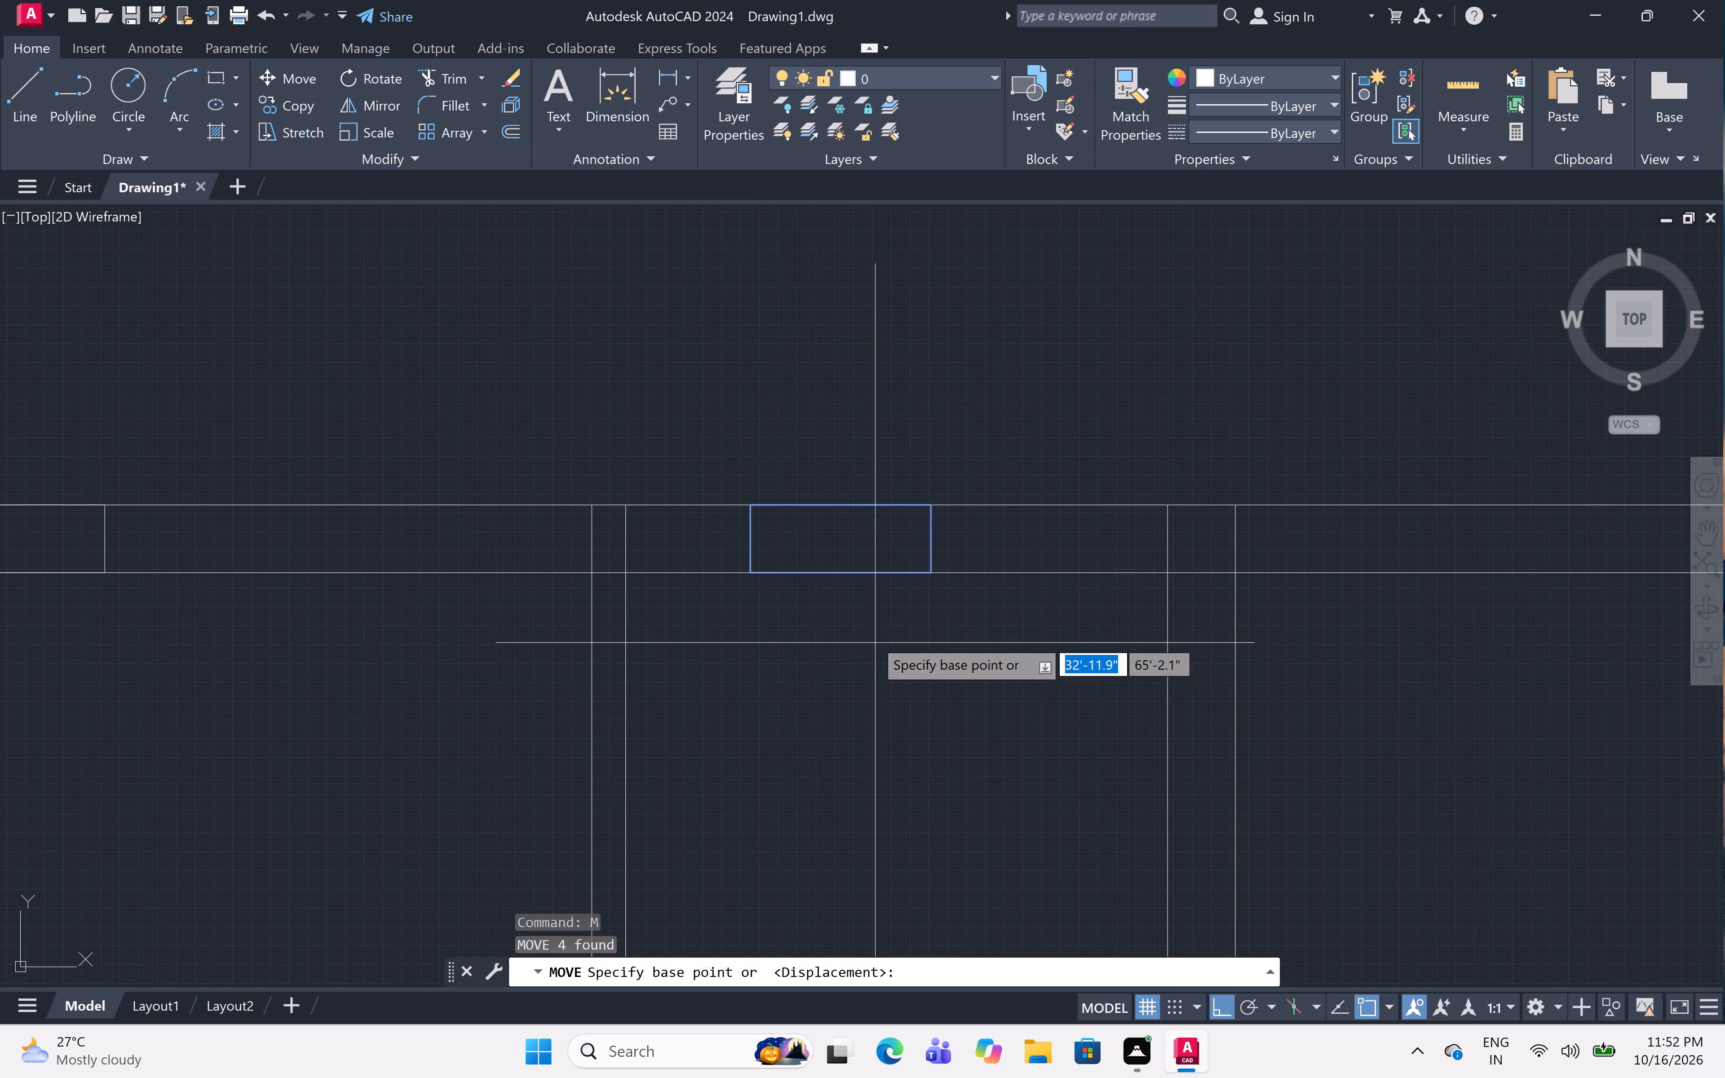
left_click(924, 570)
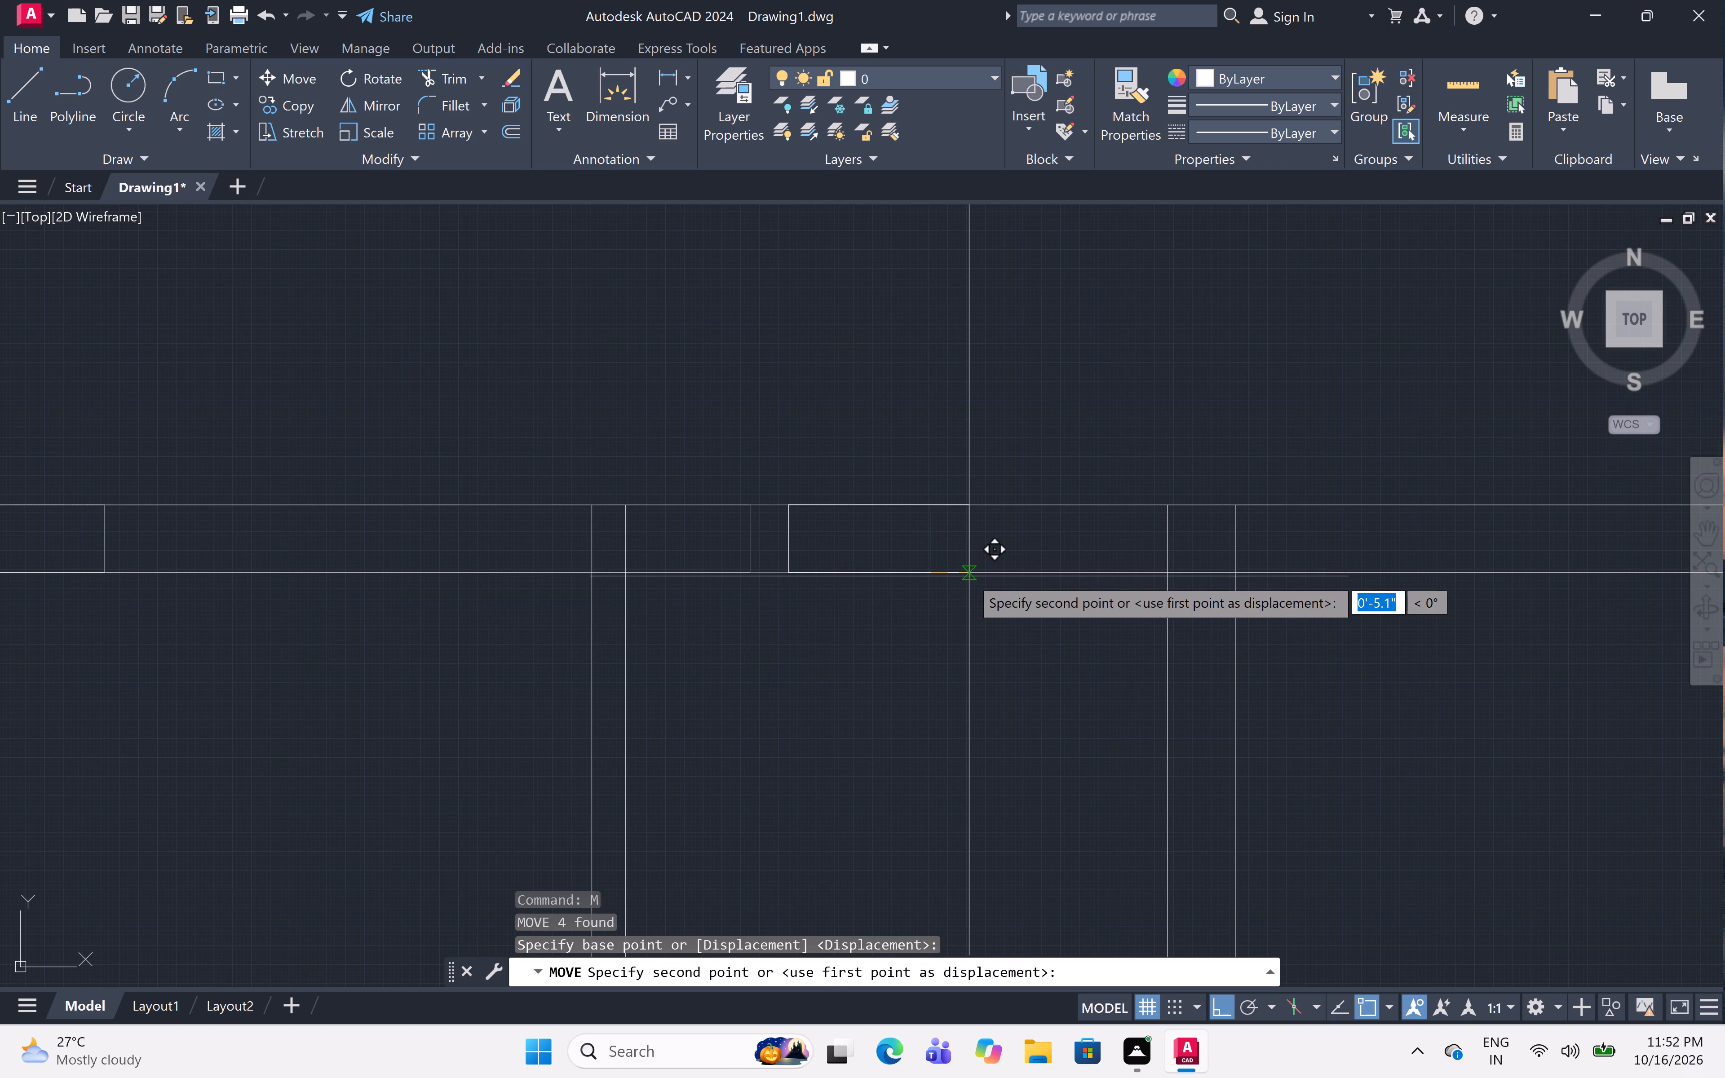
left_click(969, 576)
Draw a 5' wide rectangular opening across the 9" top outer wall of the upper-right room.
scroll(938, 533, "down", 3)
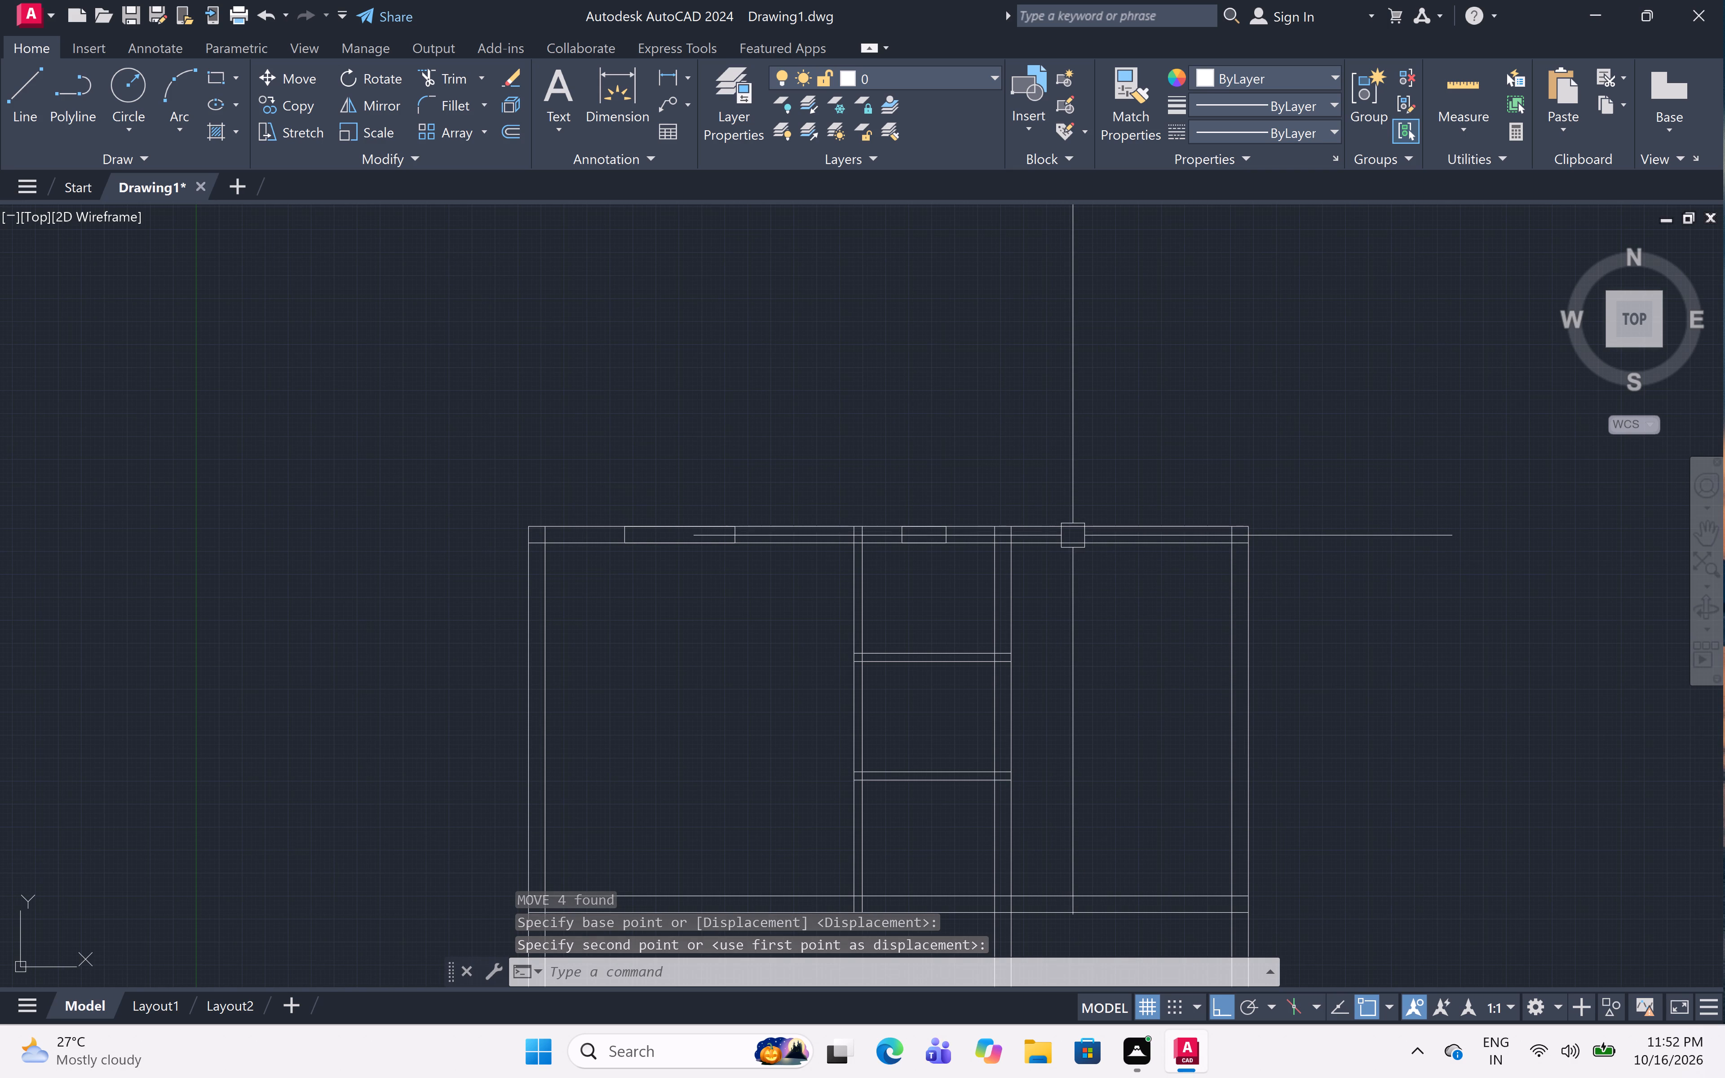
scroll(1073, 537, "up", 2)
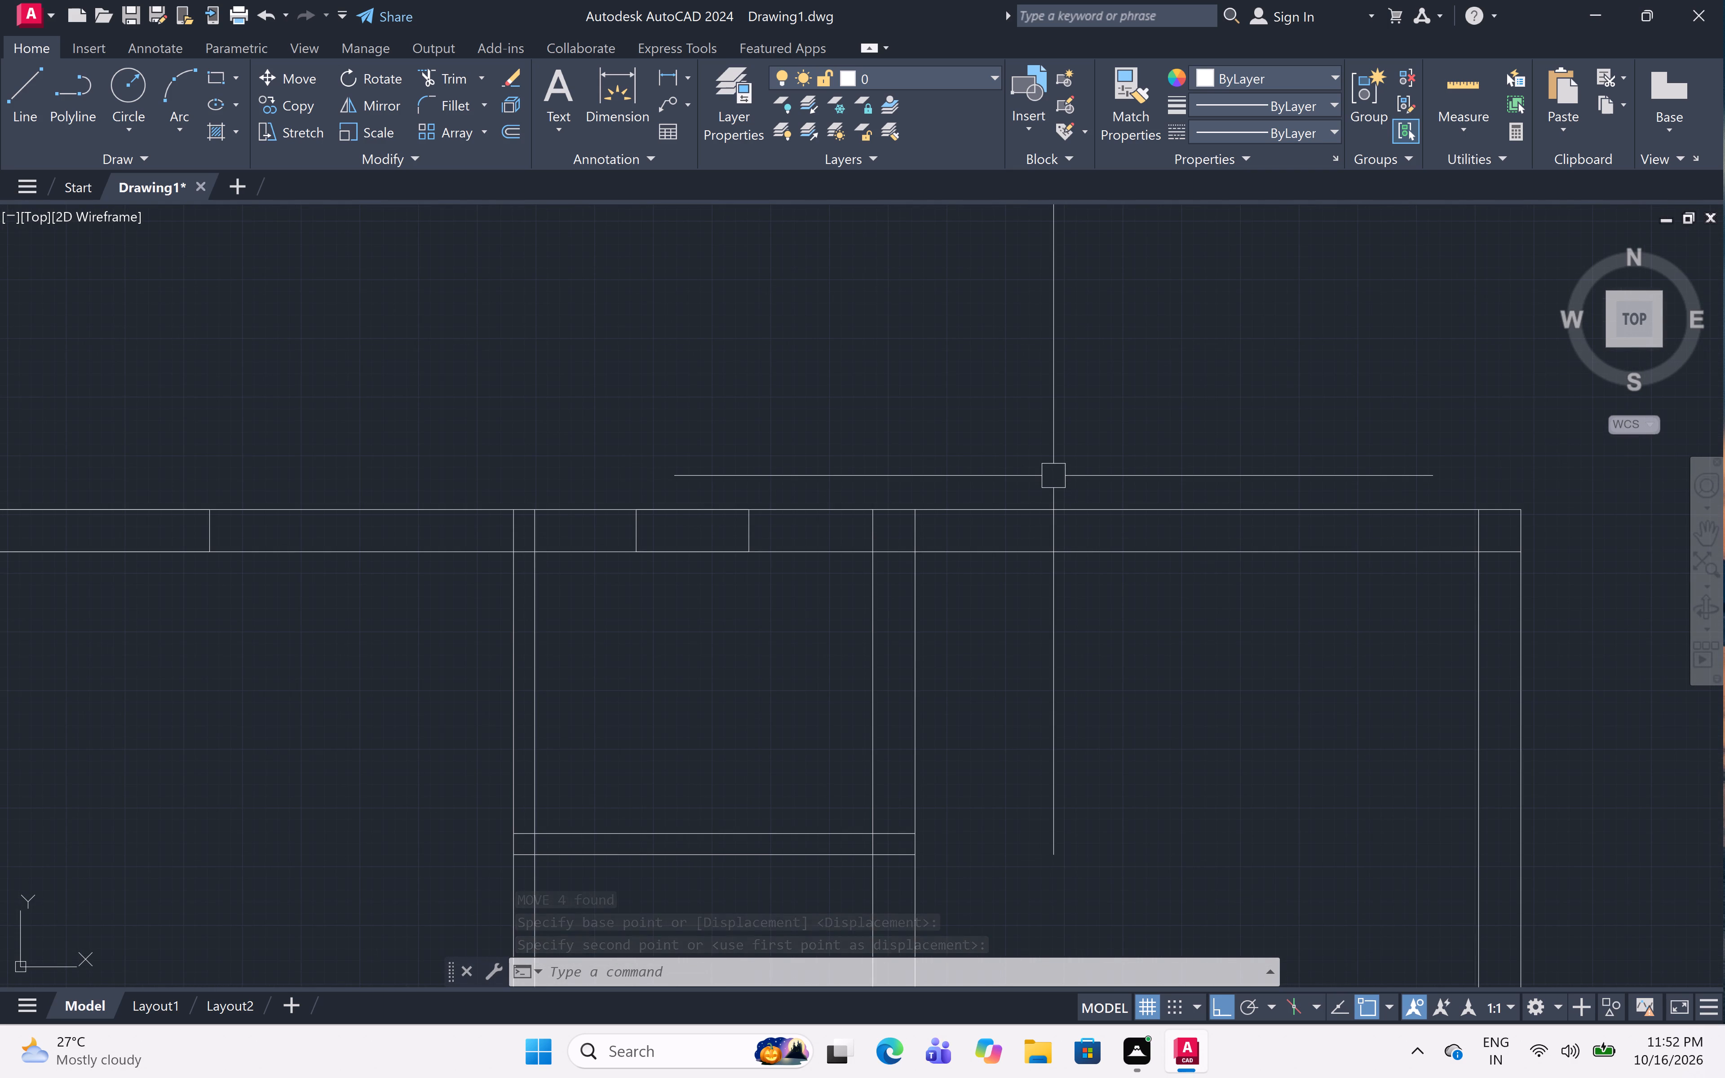
key("l")
key("space")
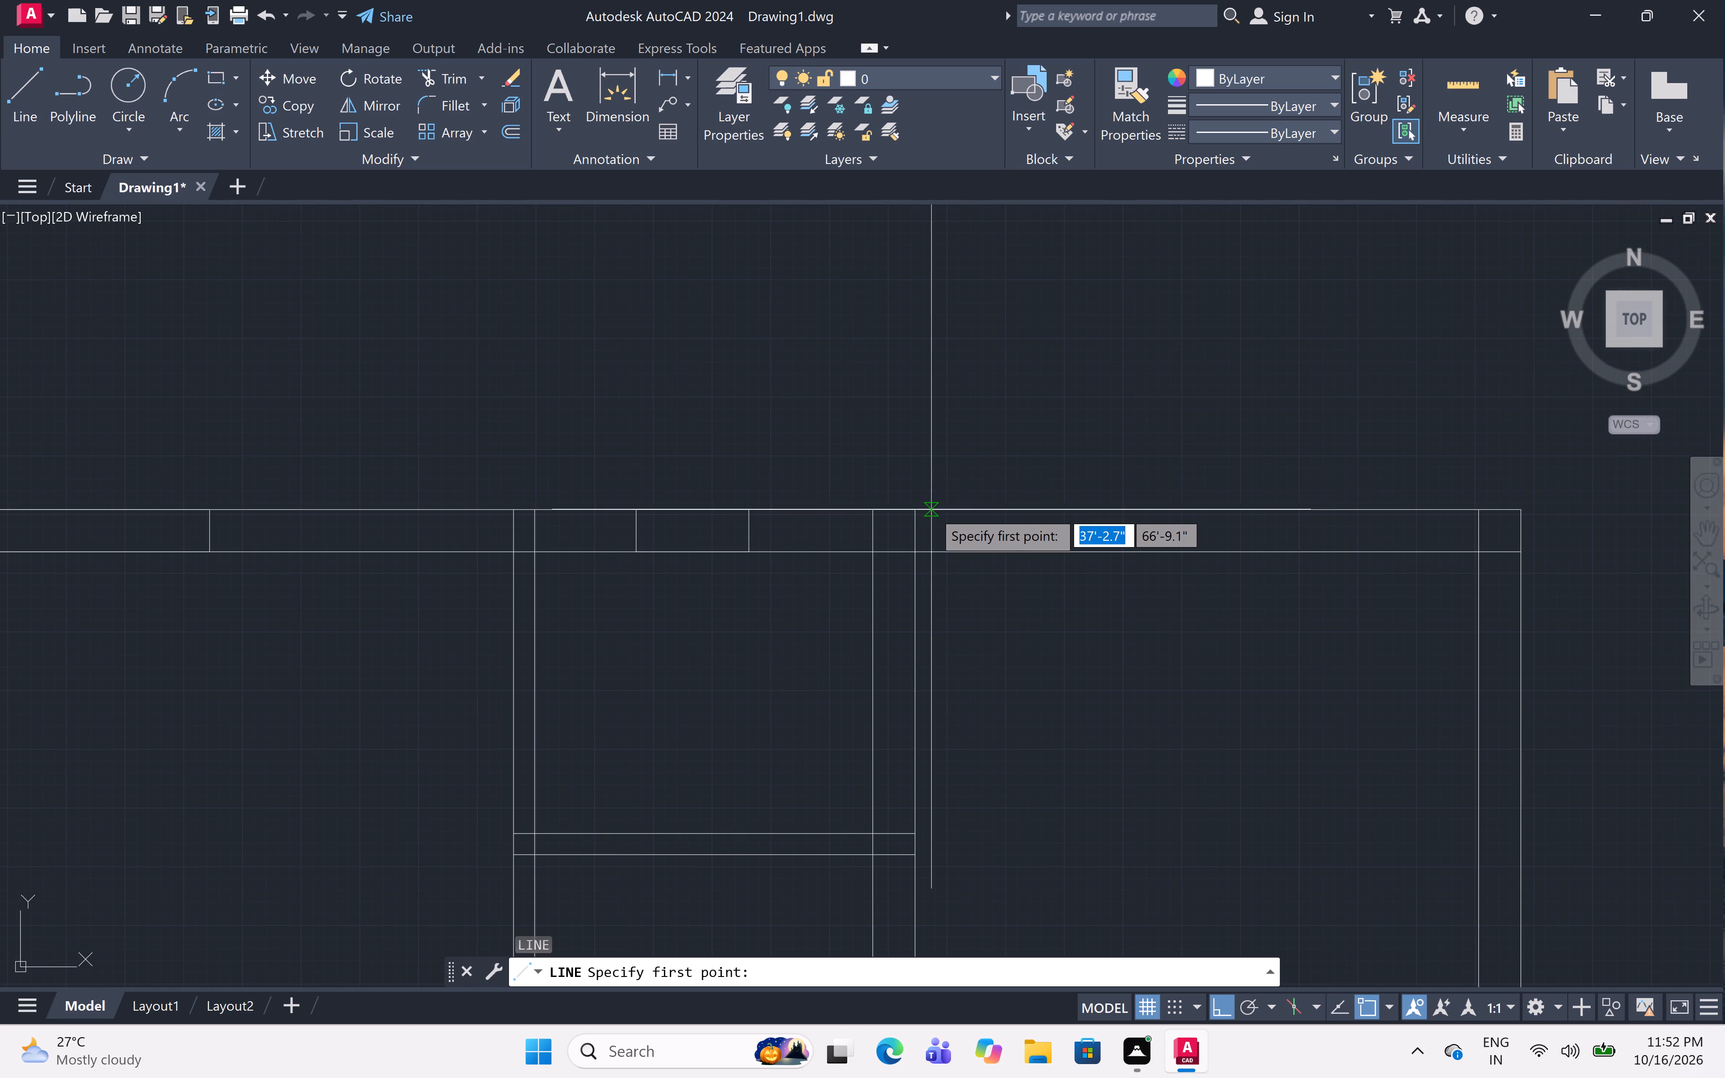
left_click(951, 512)
left_click(949, 553)
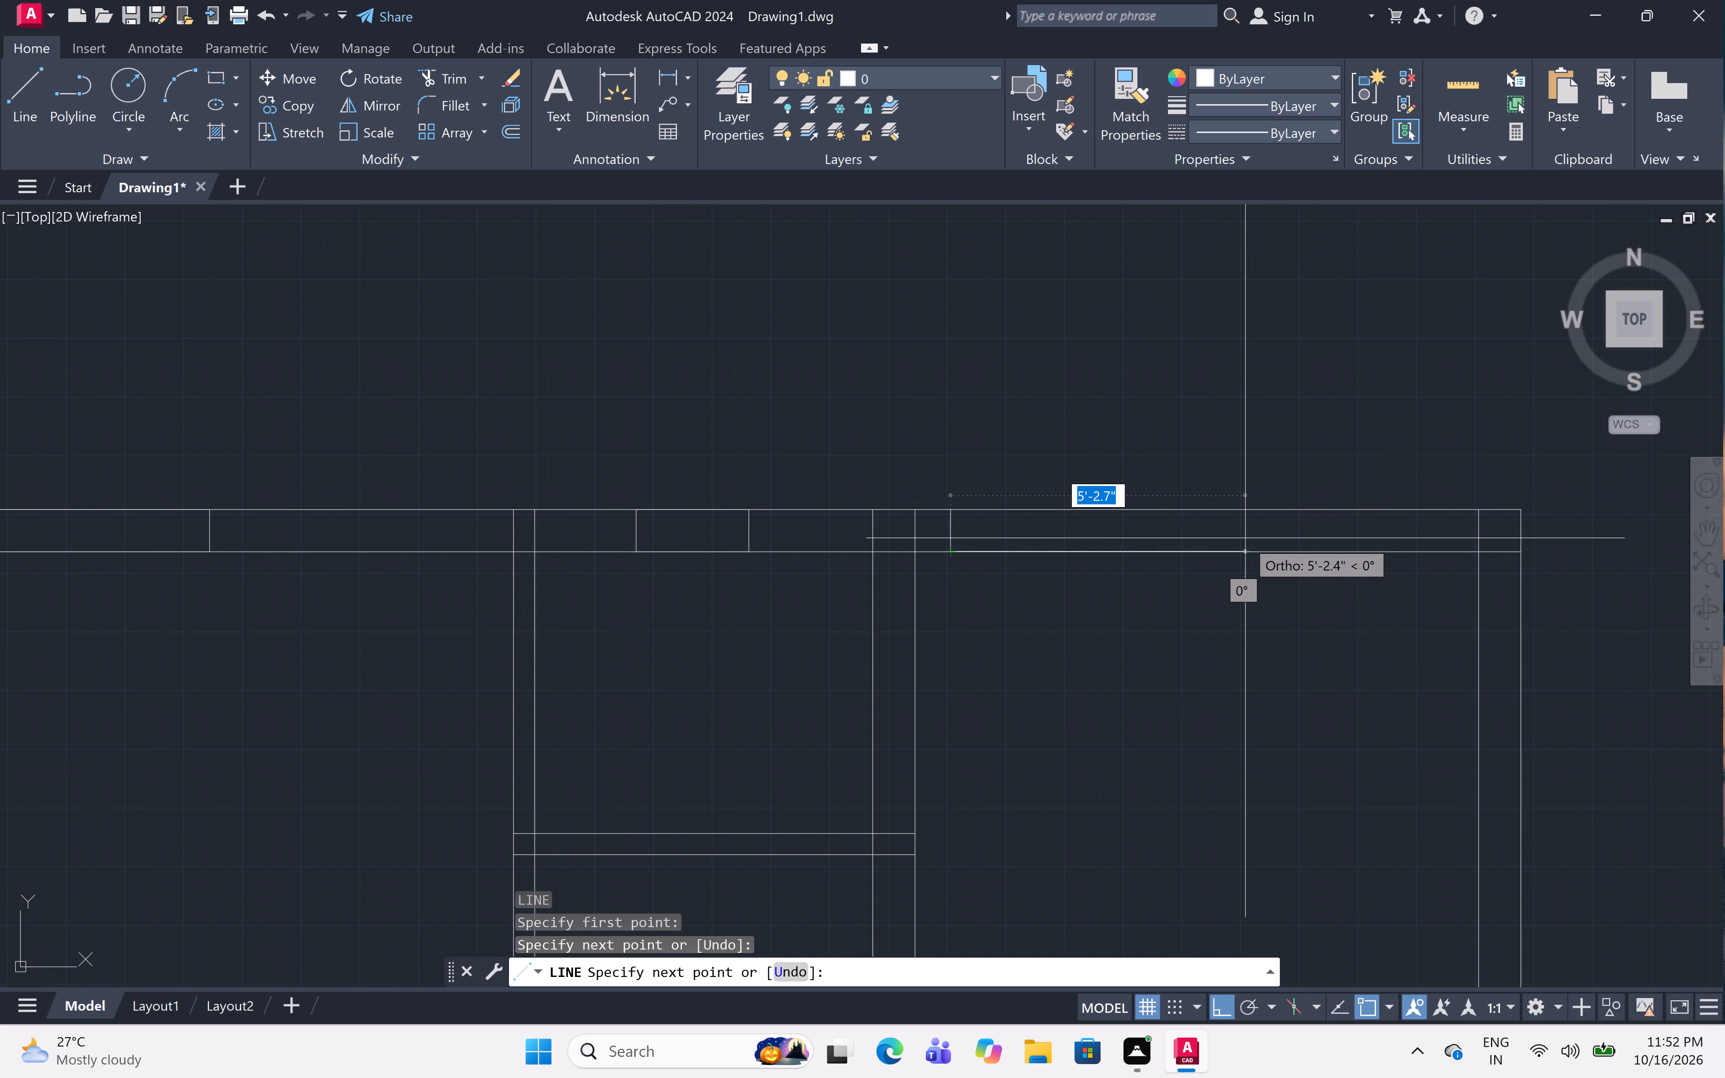
type("5'")
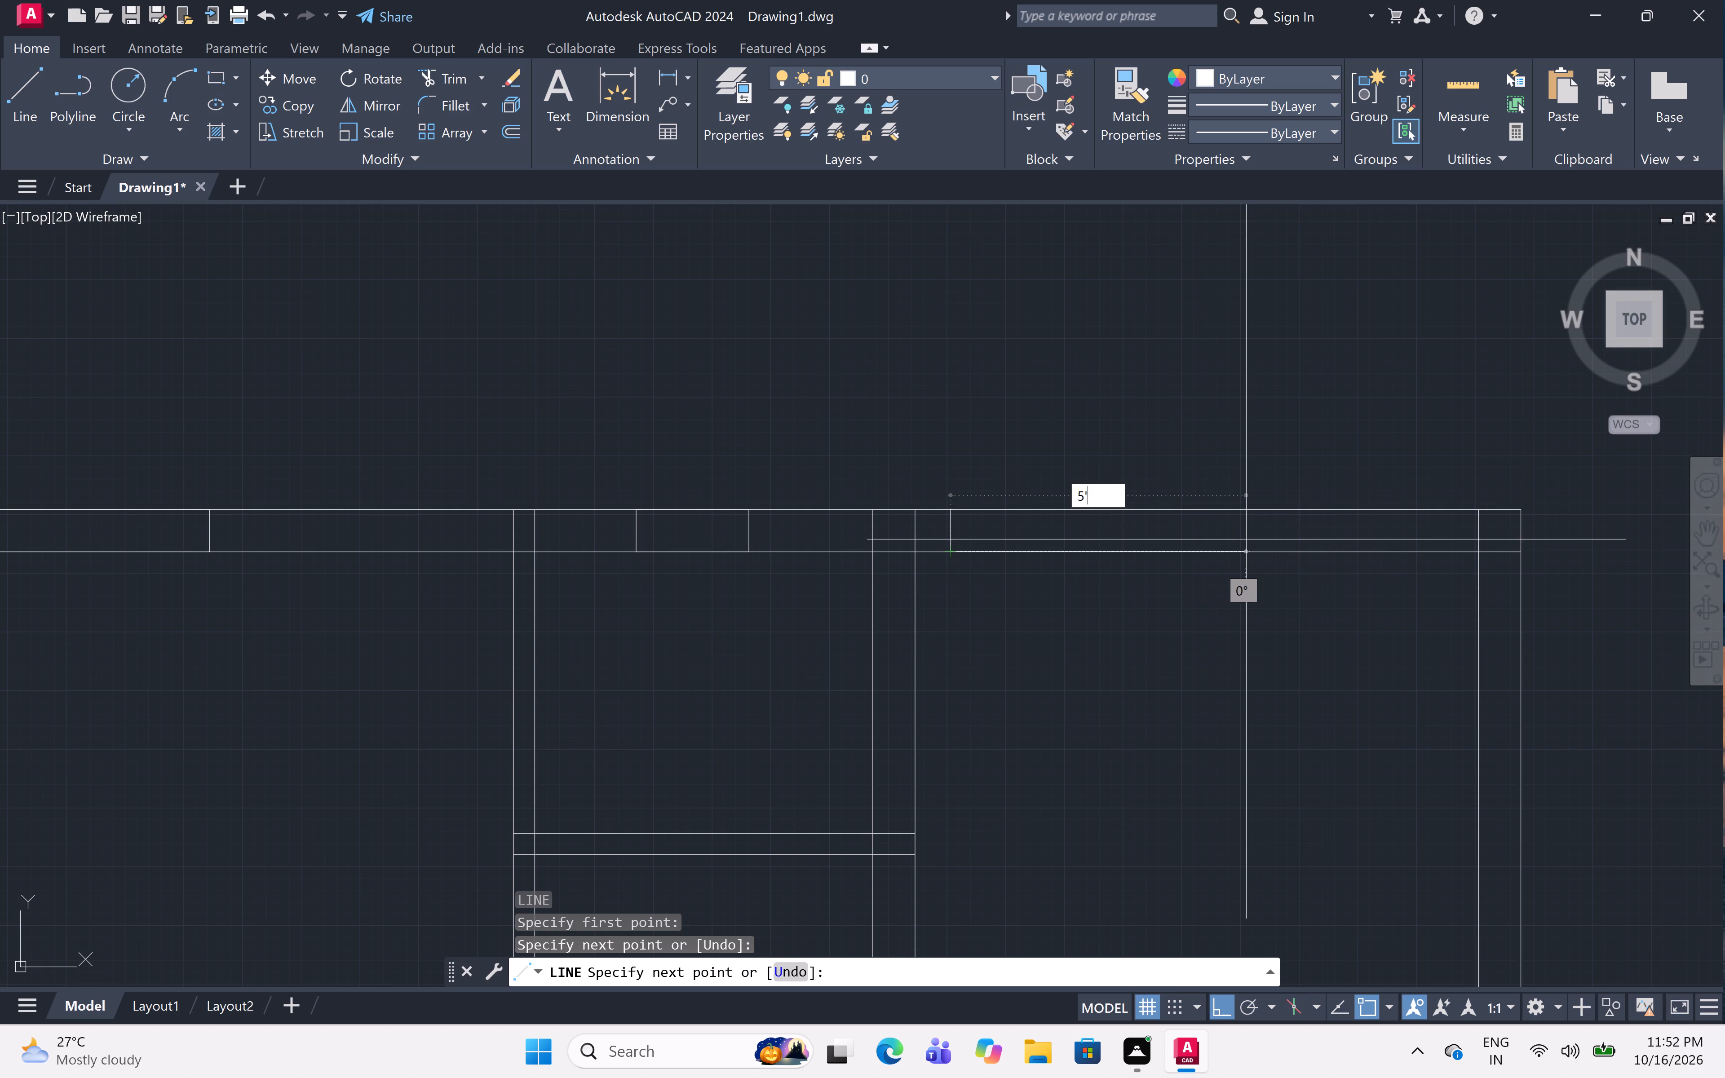
key("space")
left_click(1233, 504)
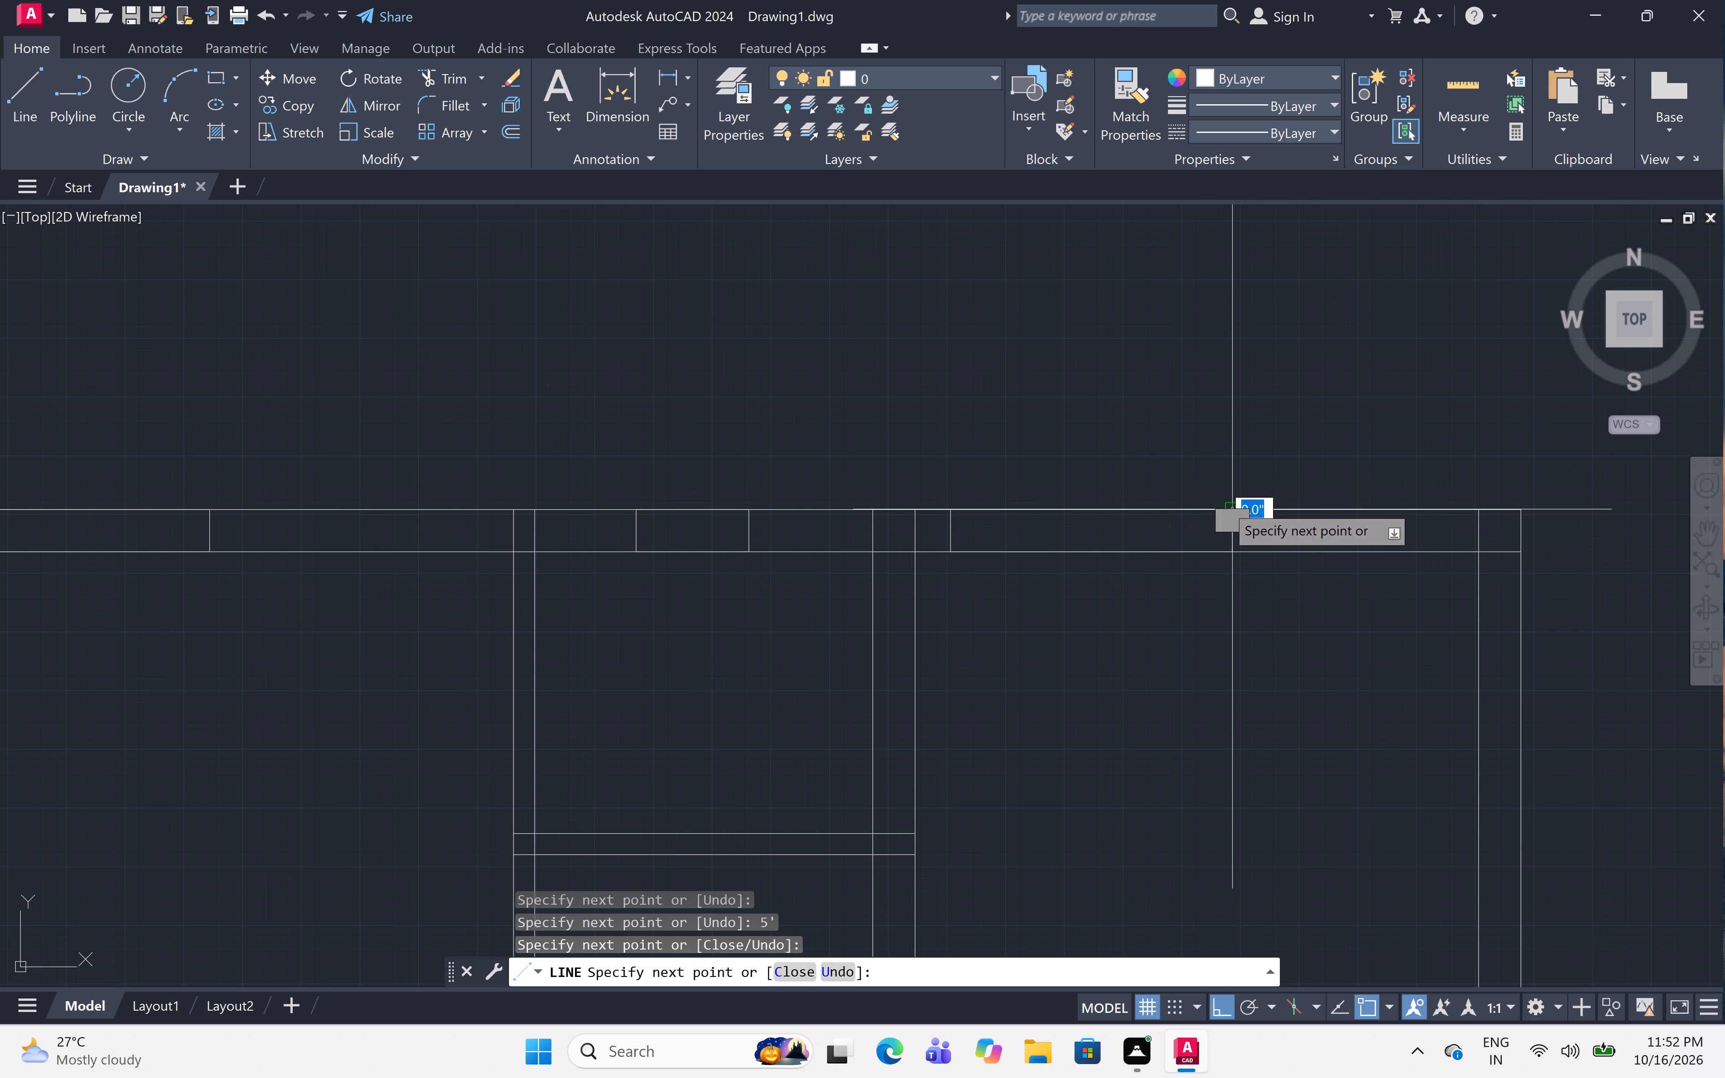
left_click(951, 511)
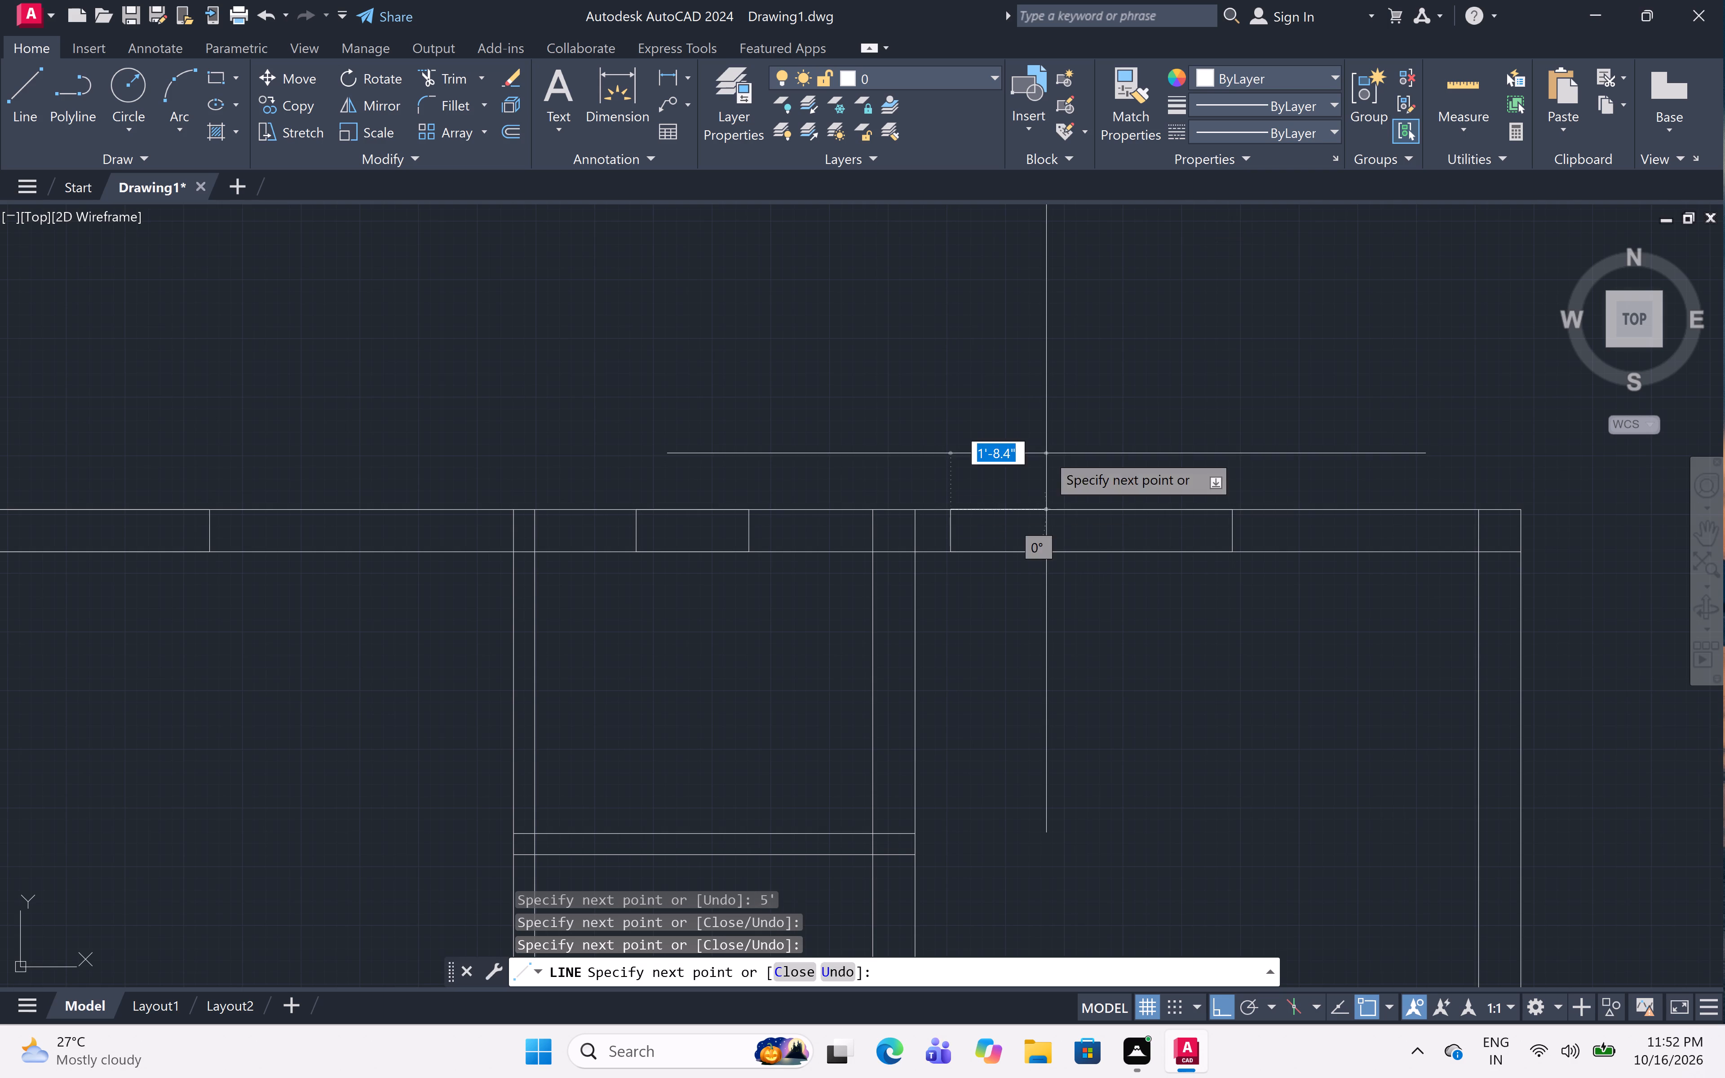
key("Escape")
Draw a 5' long rectangular opening across the right outer wall of the upper-right room, near its lower corner.
scroll(1046, 450, "down", 3)
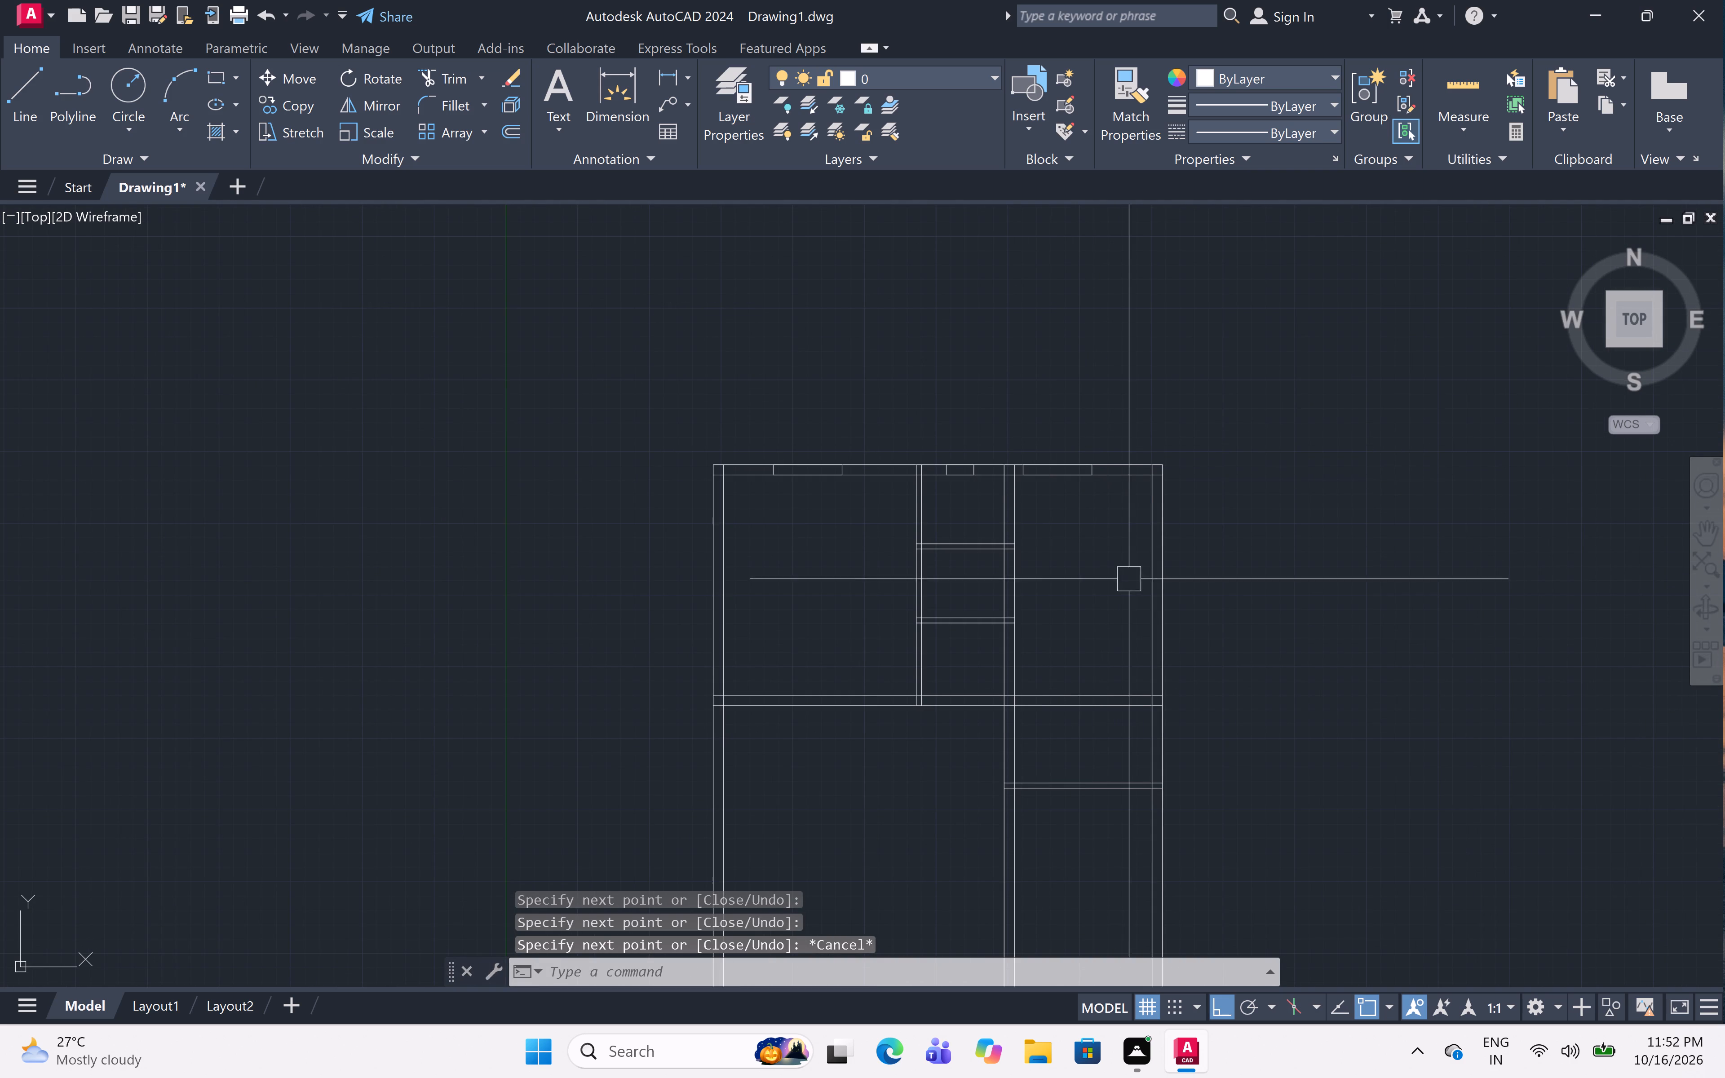
scroll(1159, 721, "up", 3)
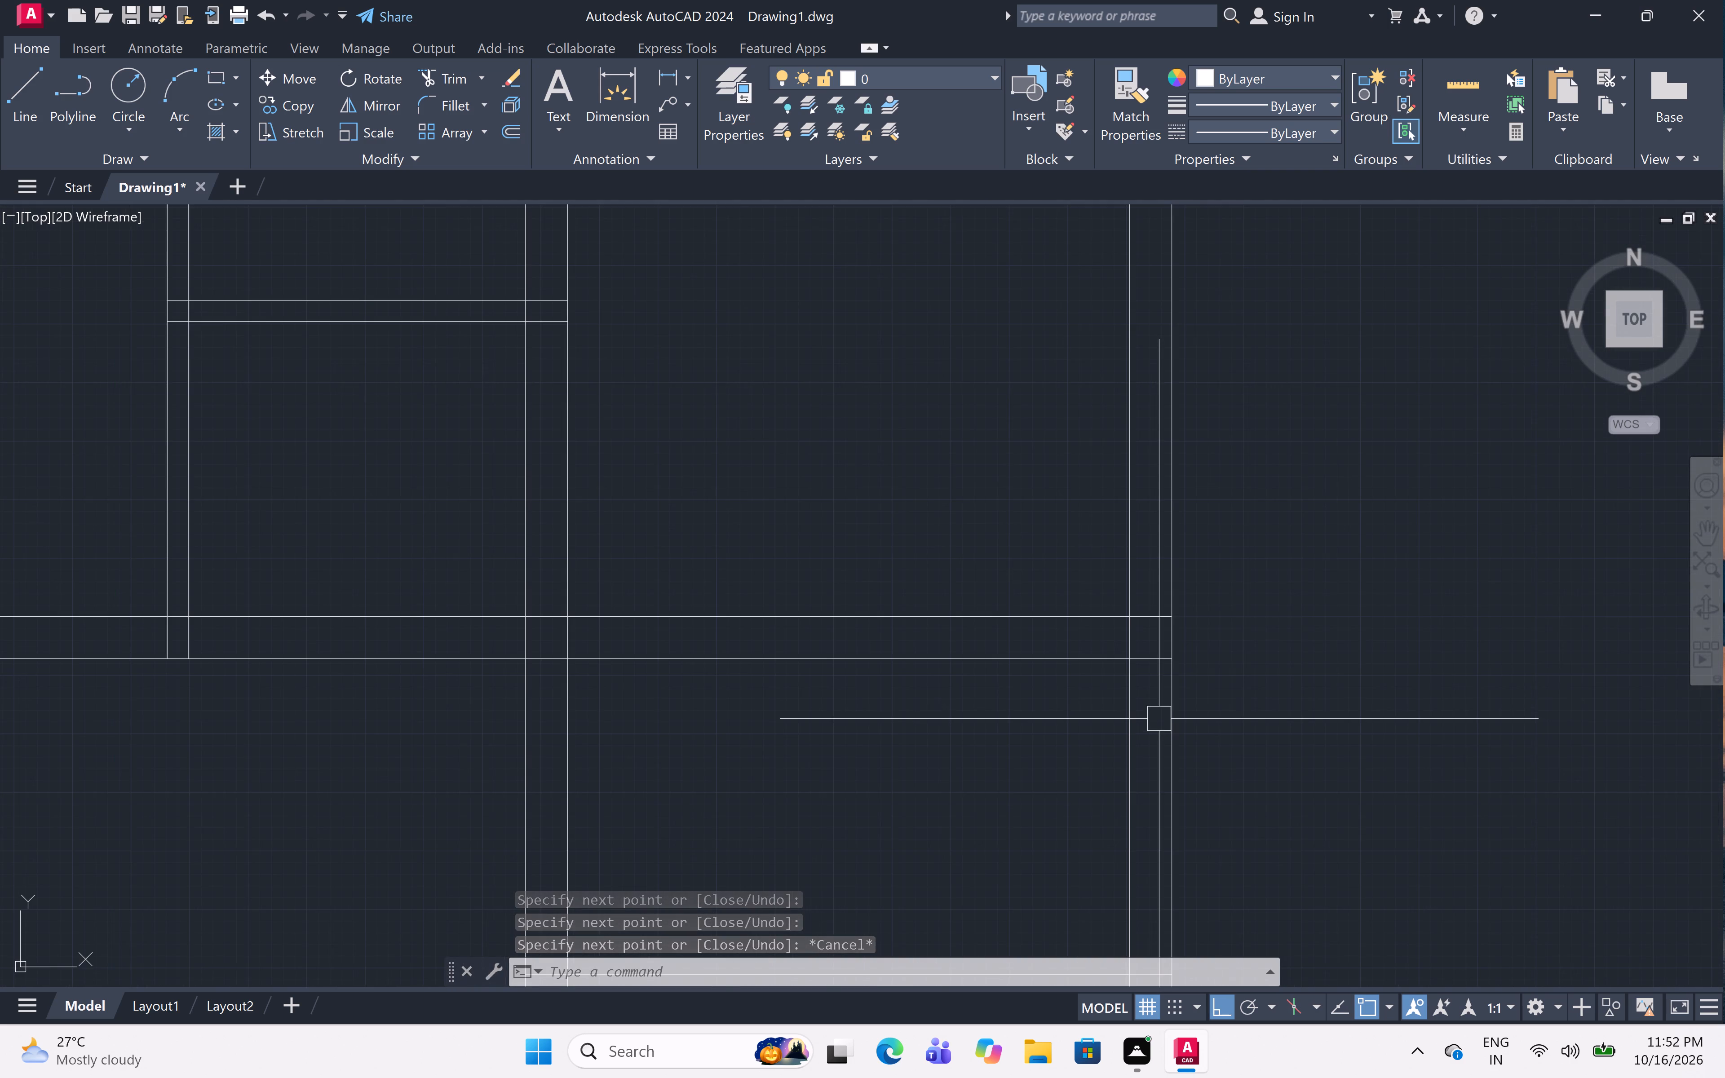
type("l")
key("space")
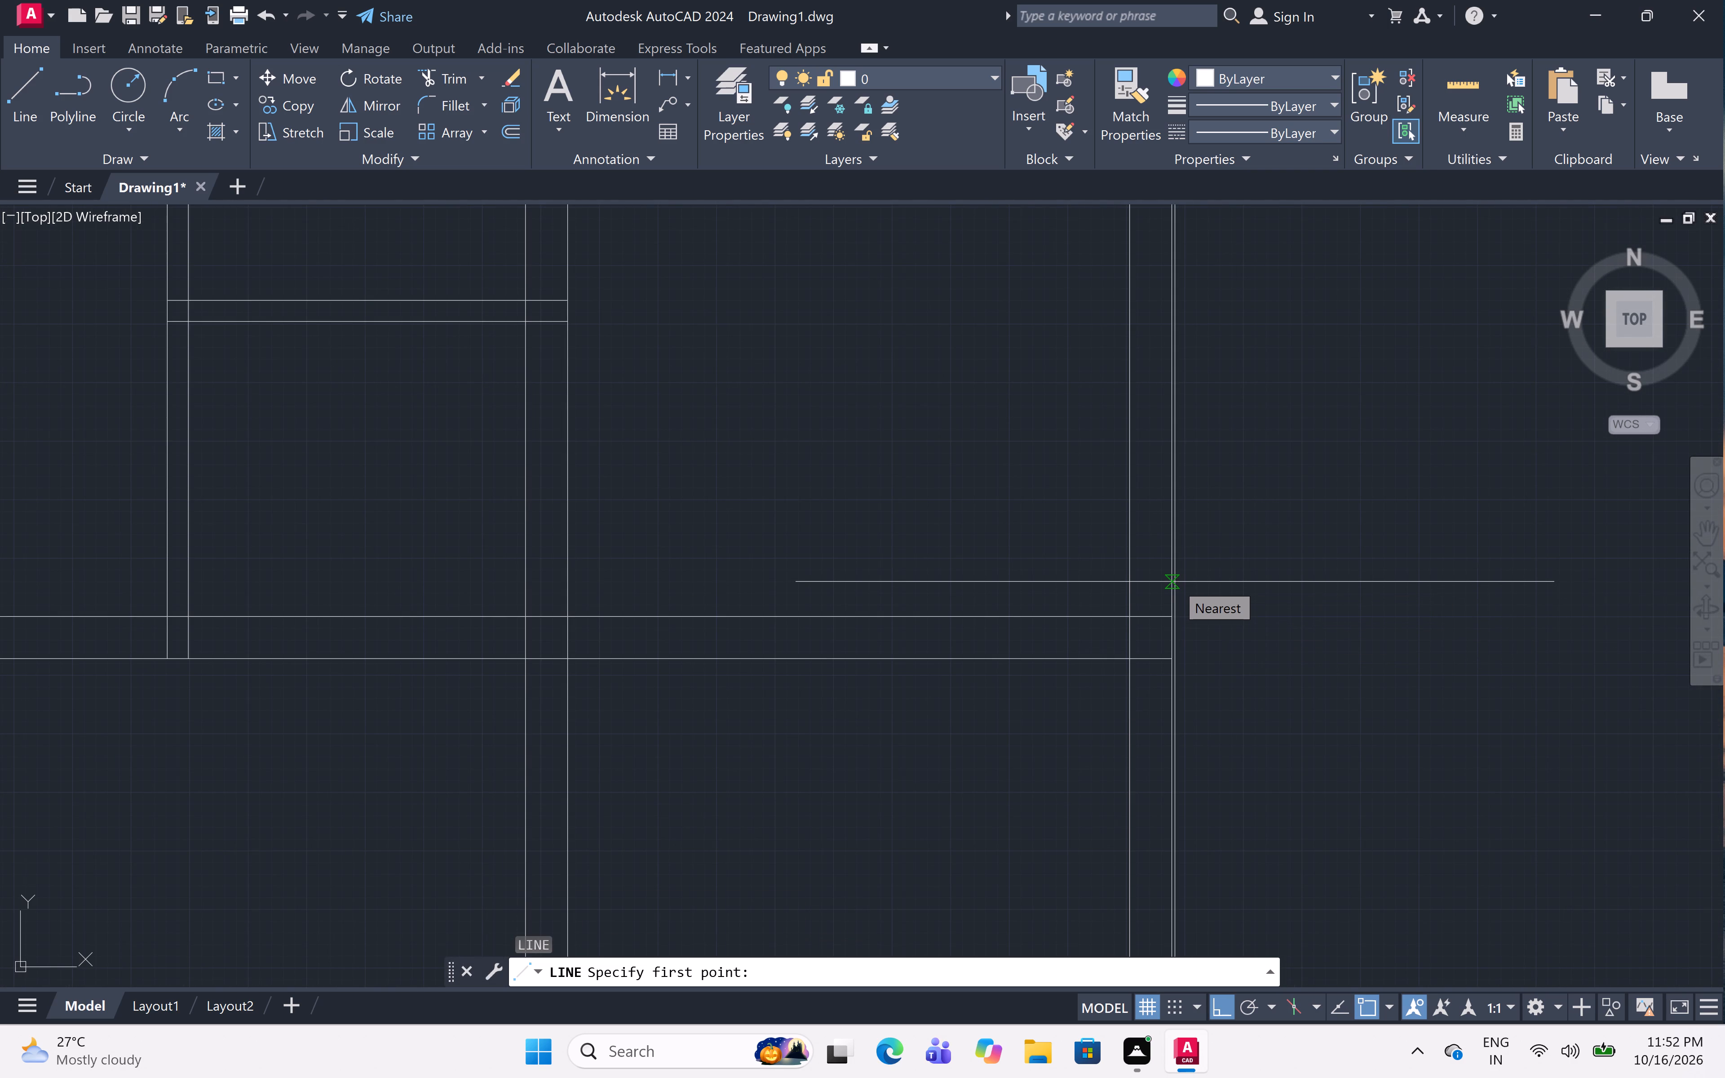
left_click(1175, 577)
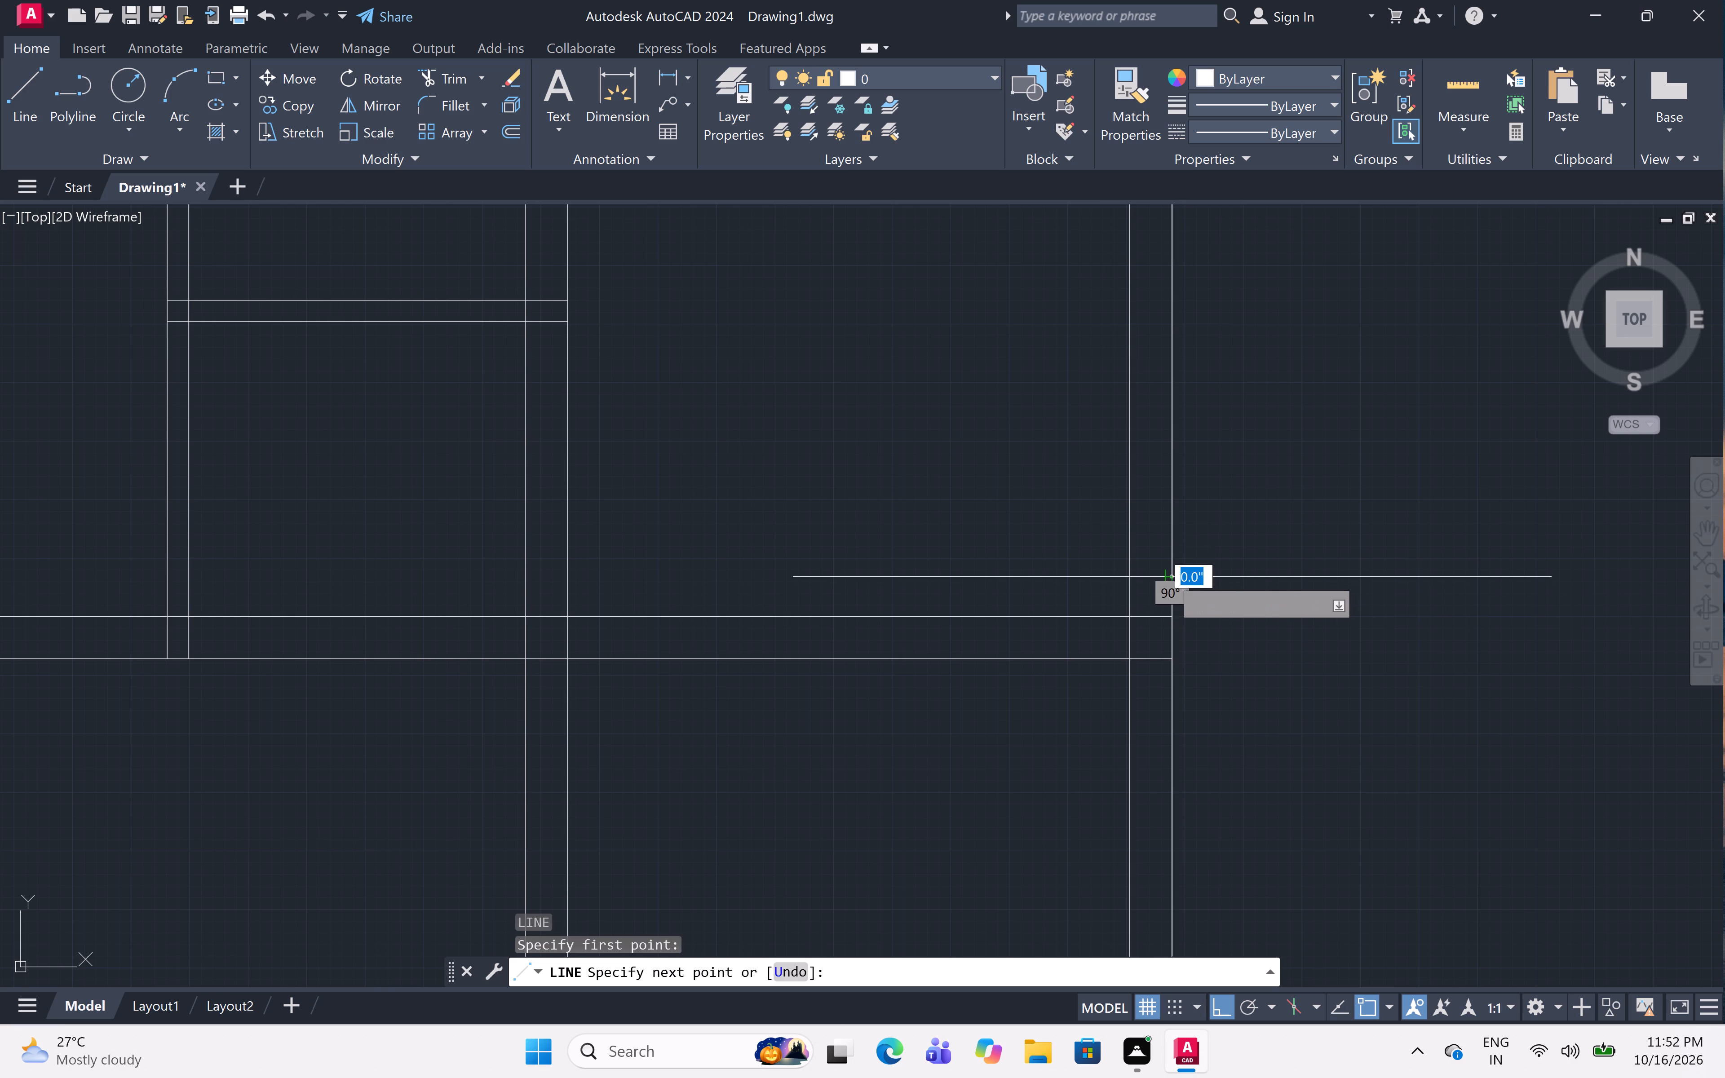
left_click(1135, 573)
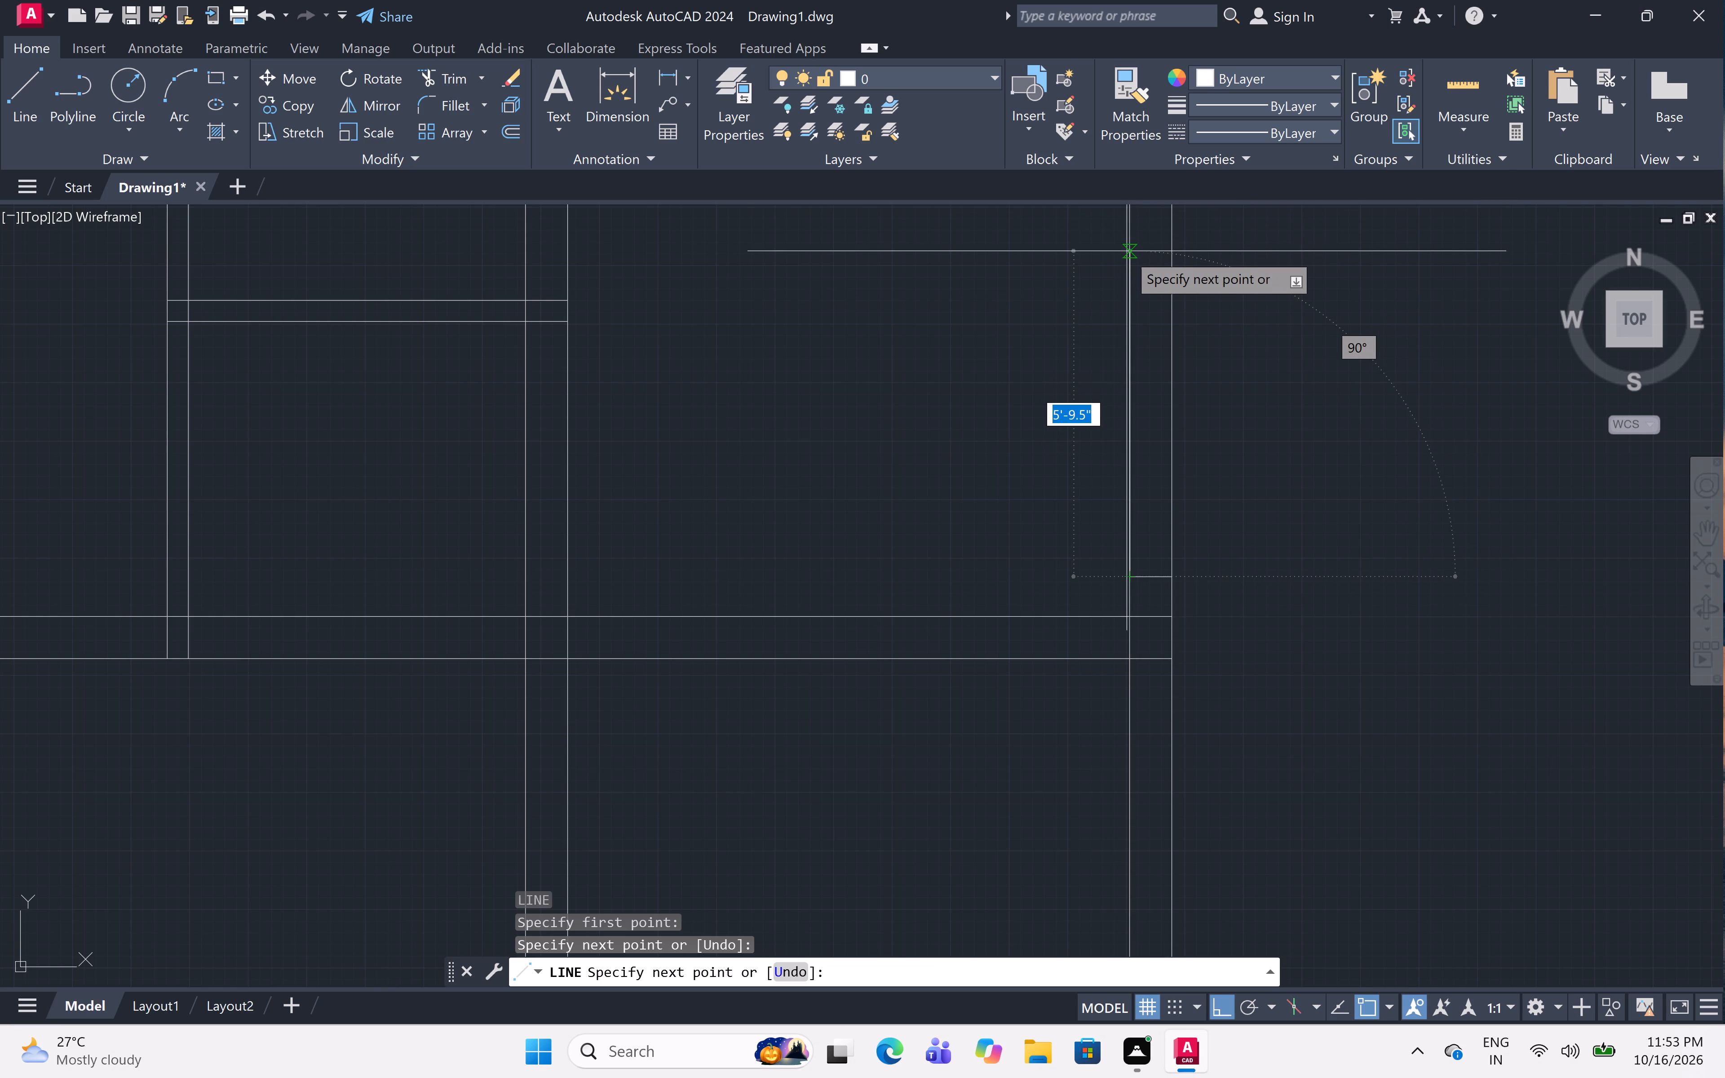
type("5'")
key("space")
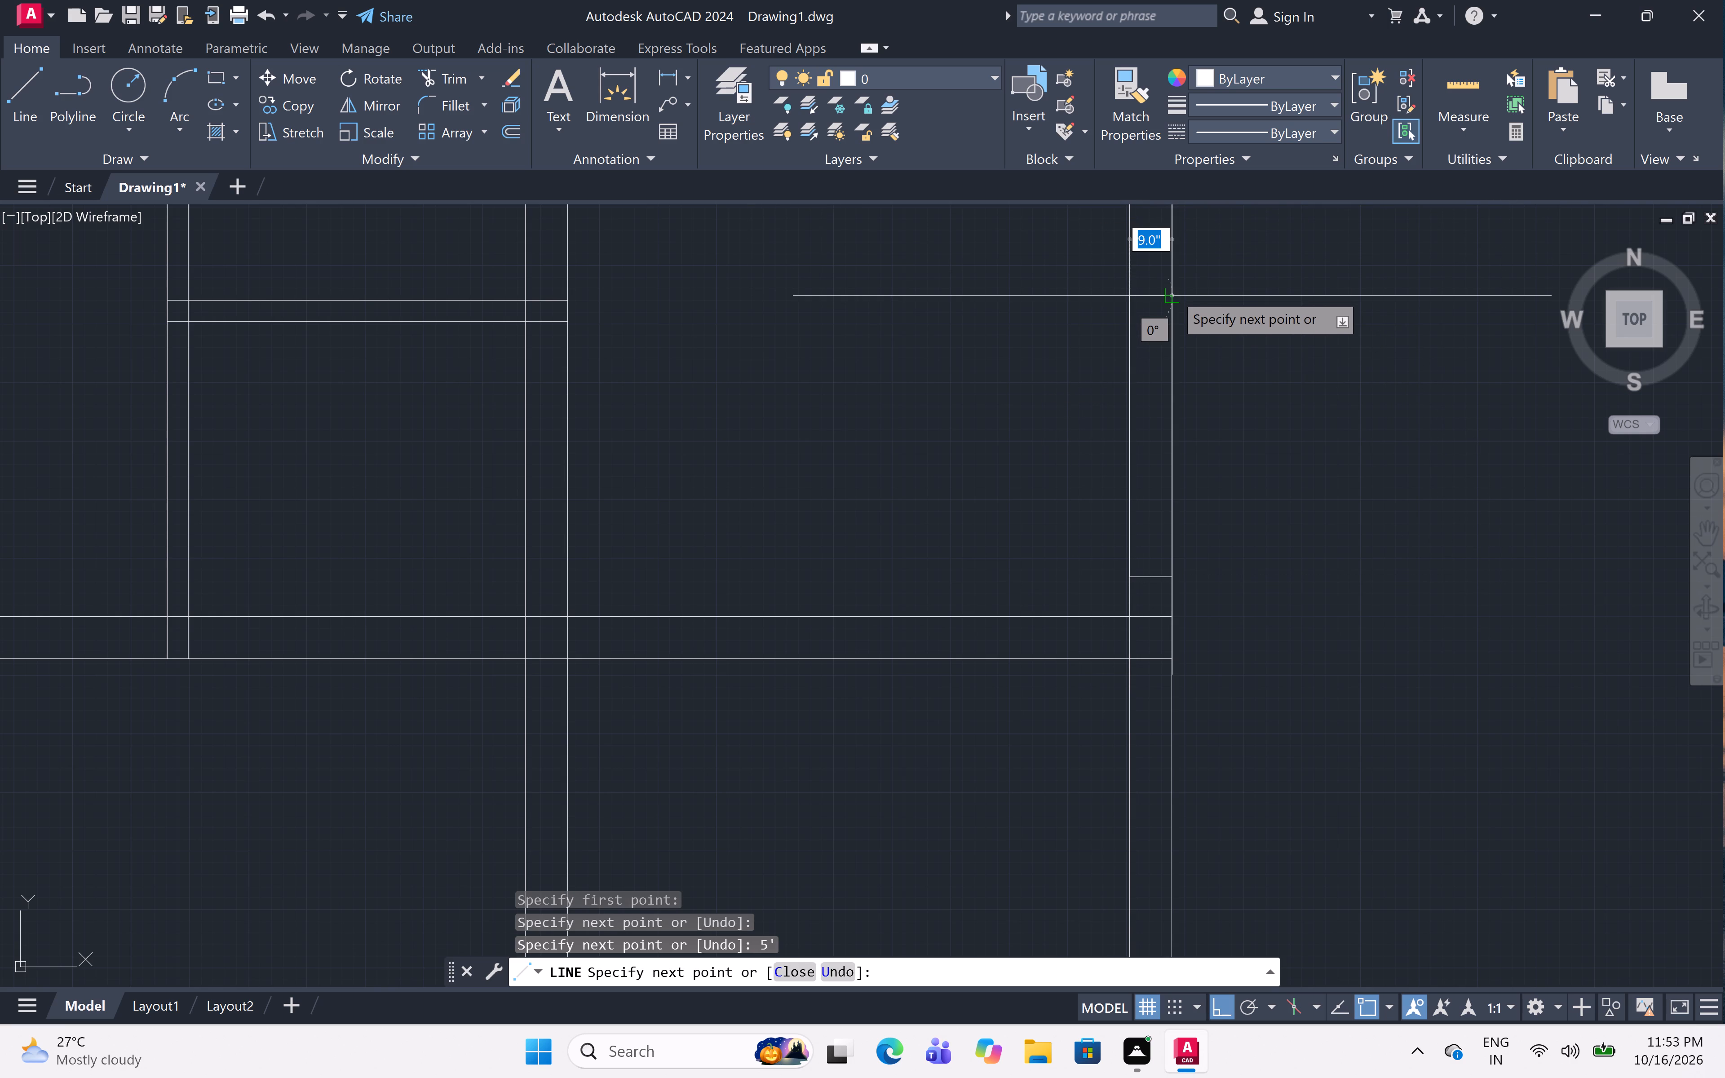
left_click(1173, 292)
key("Escape")
scroll(1212, 306, "down", 1)
scroll(1198, 297, "up", 1)
type("l")
key("space")
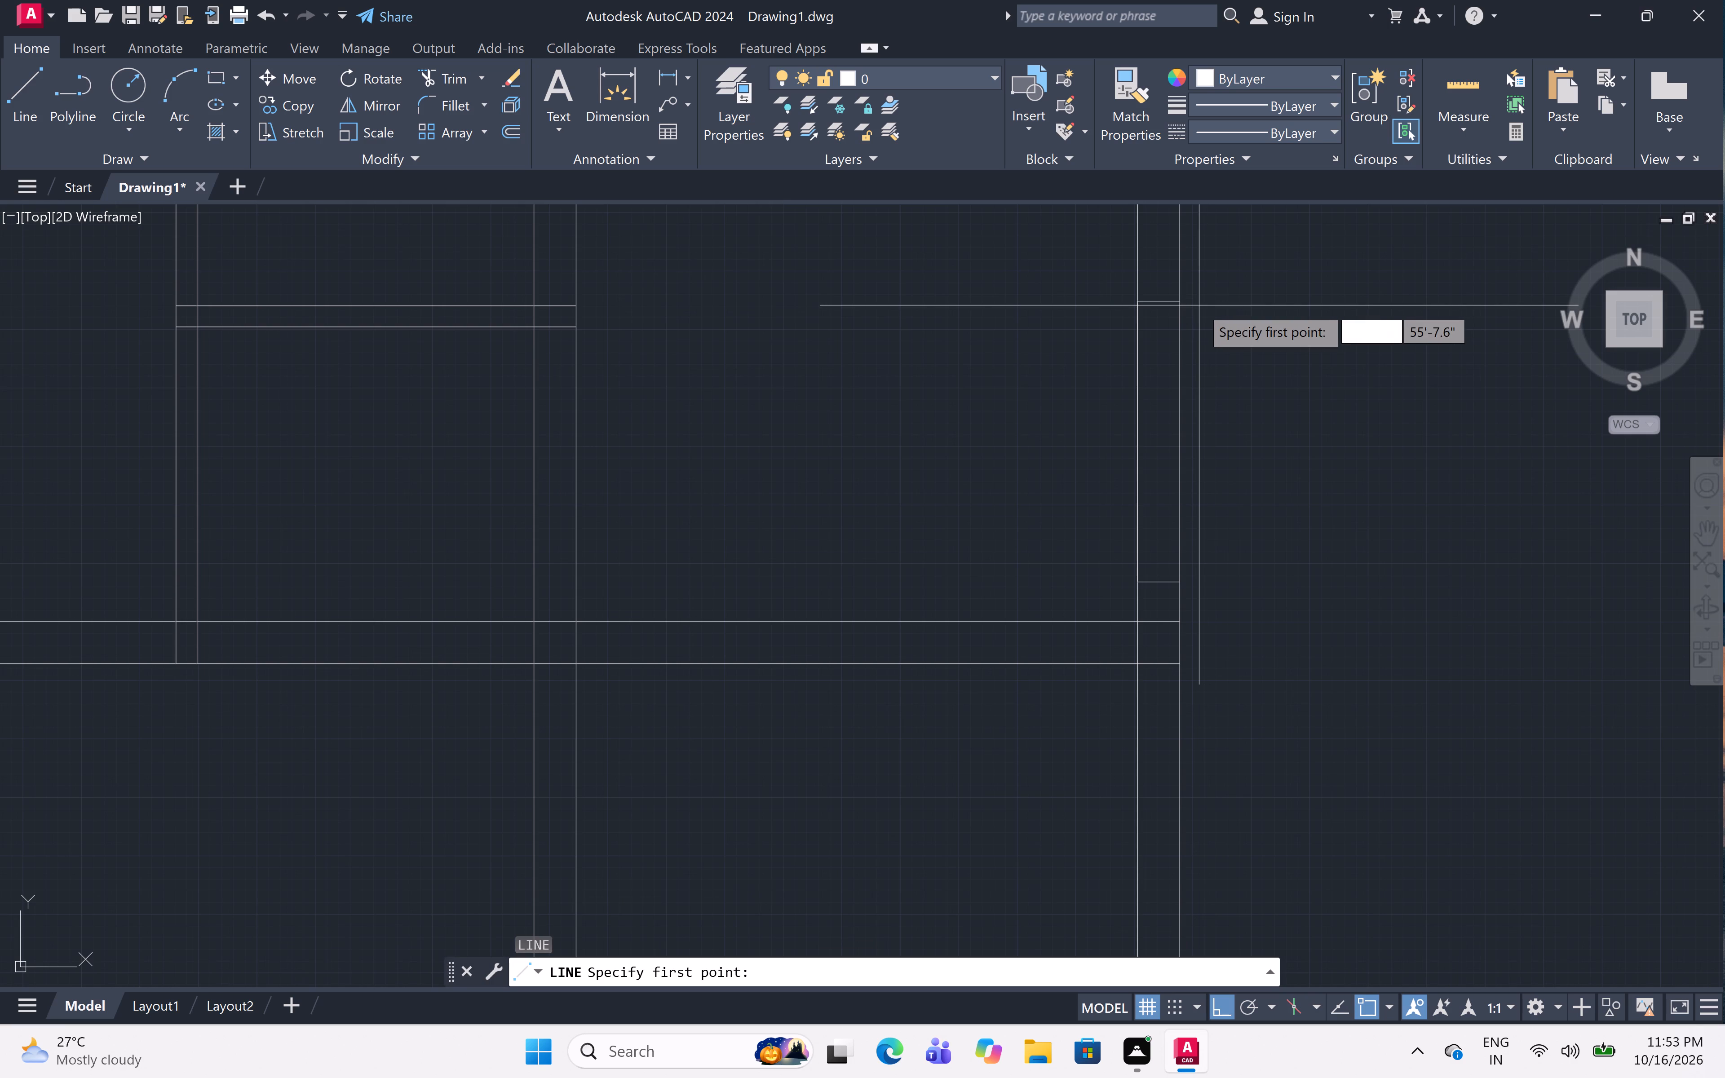
left_click(1178, 299)
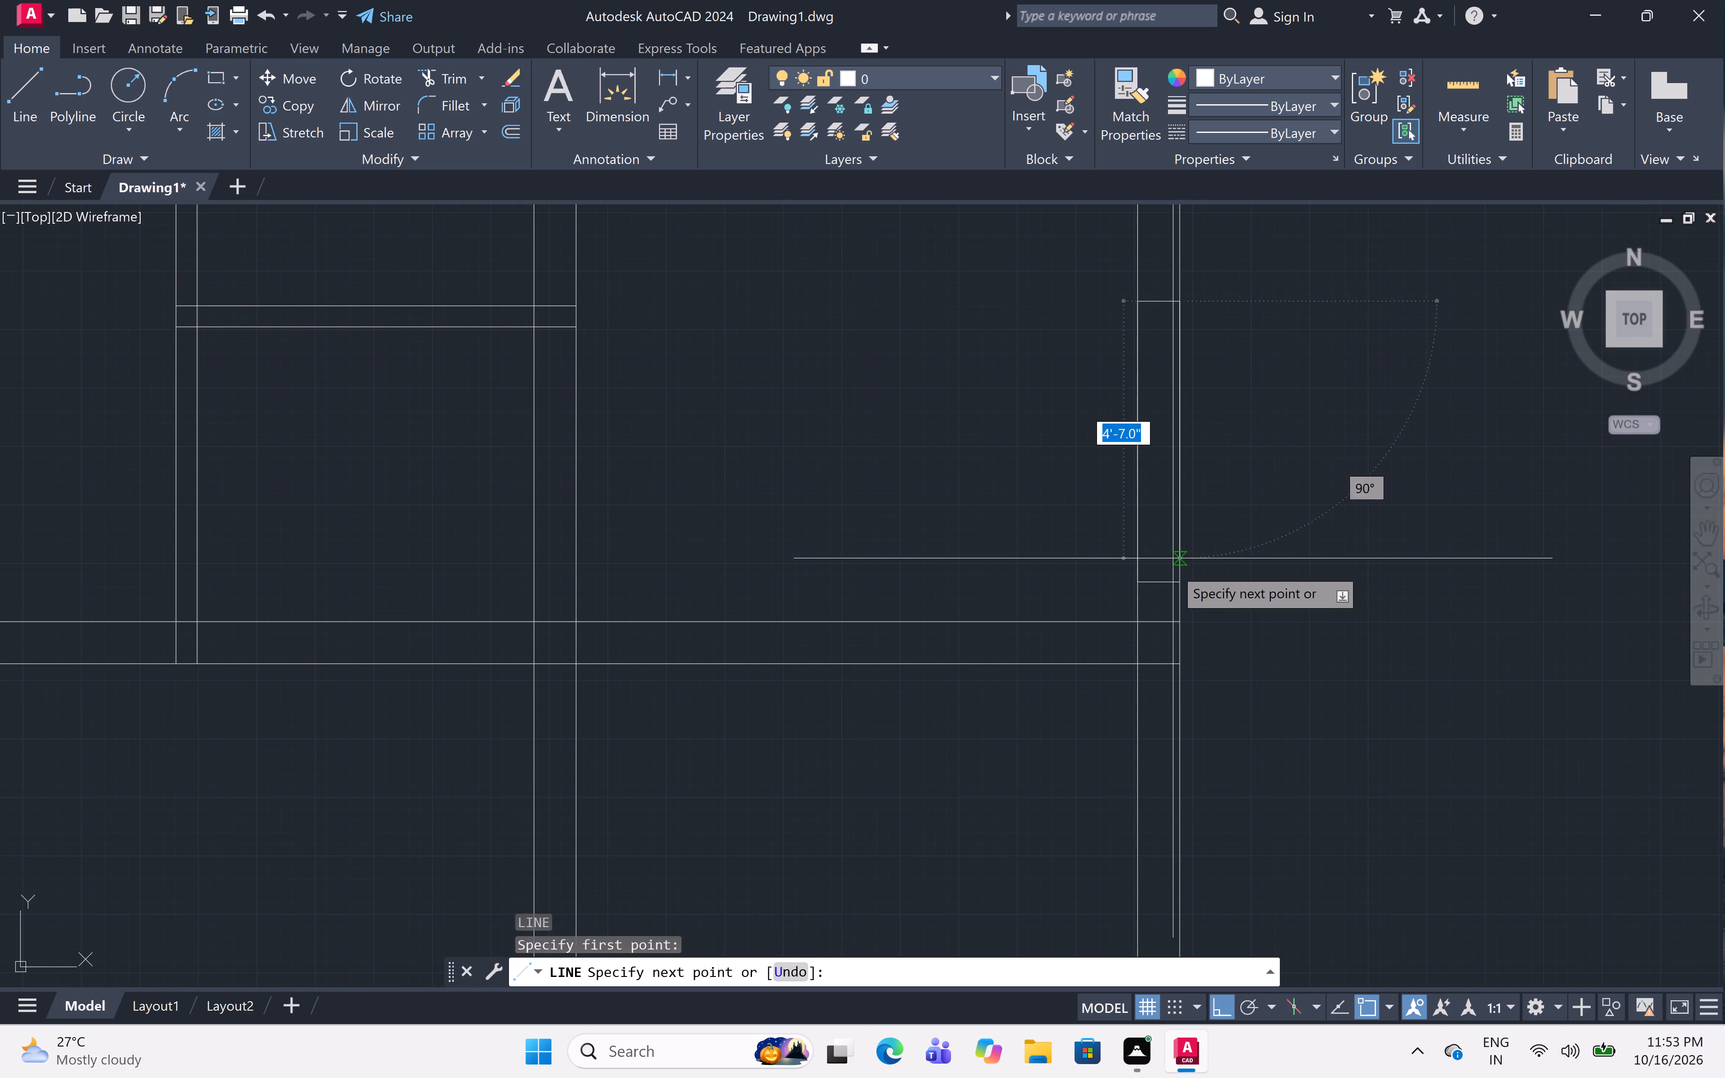
left_click(1173, 577)
key("Escape")
Draw a 5' long rectangular opening across the right outer wall of the lower-right room.
scroll(1203, 559, "down", 2)
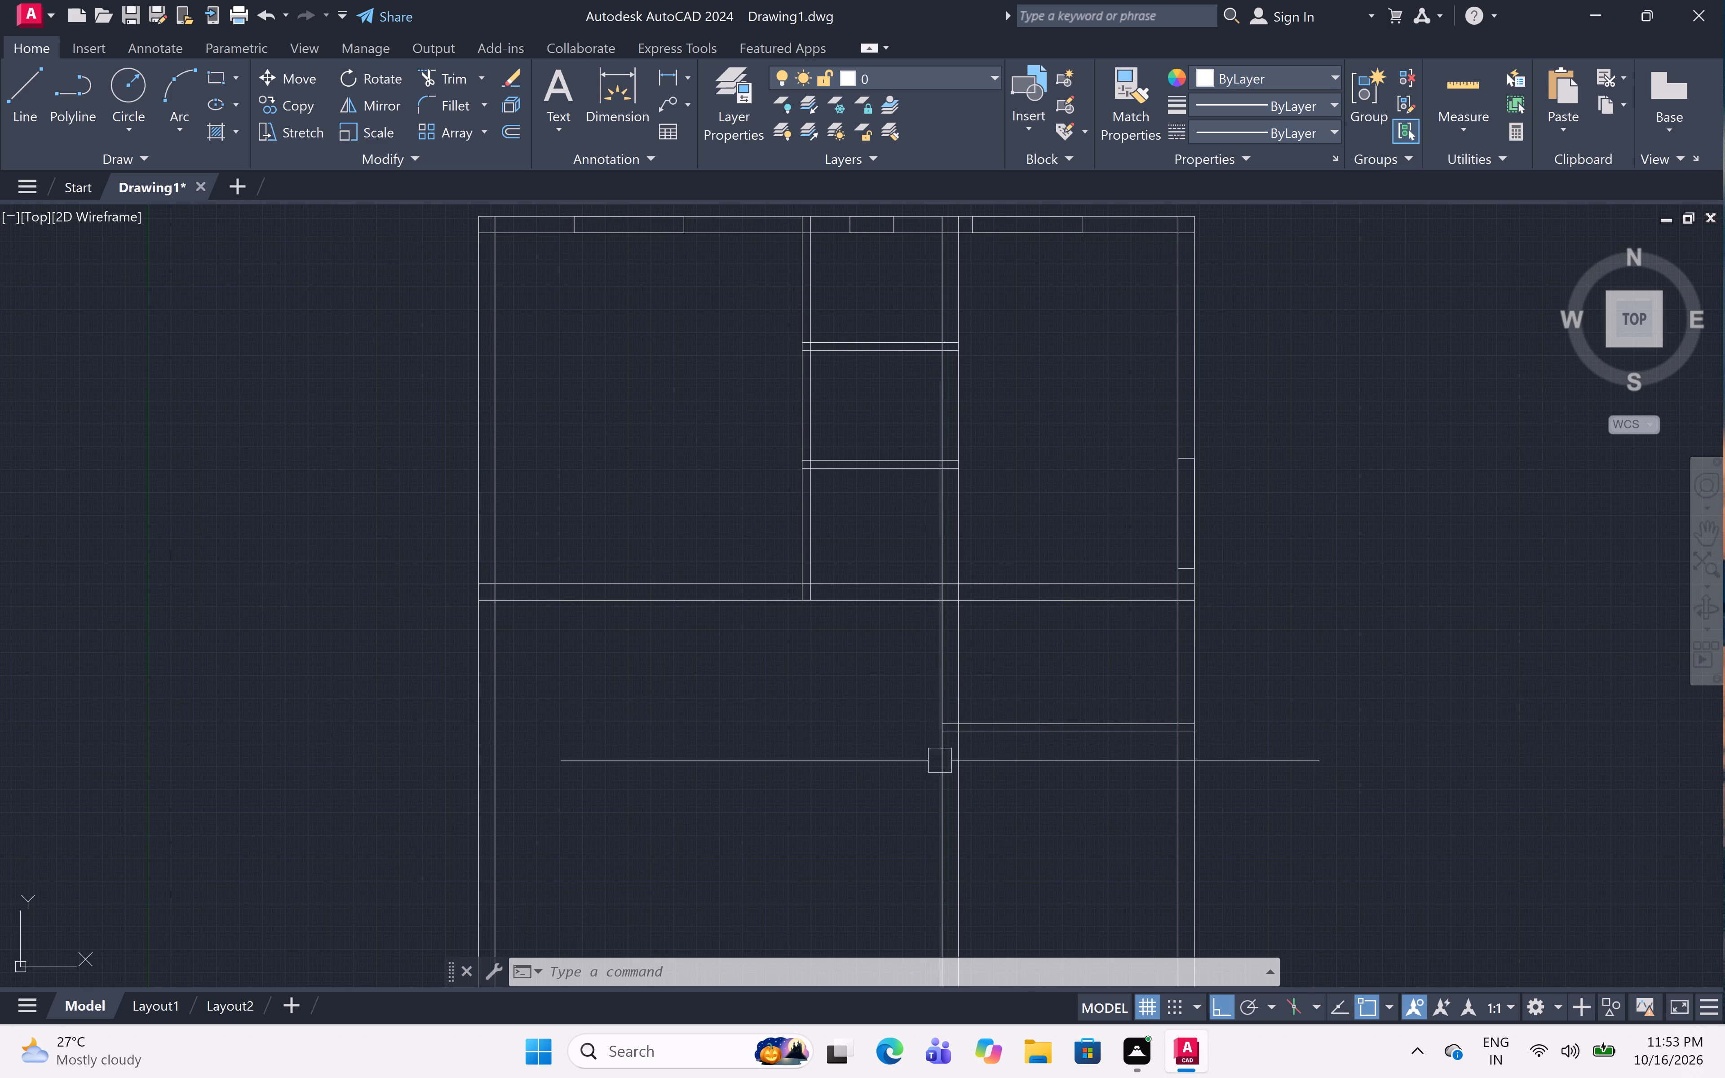
scroll(970, 733, "down", 2)
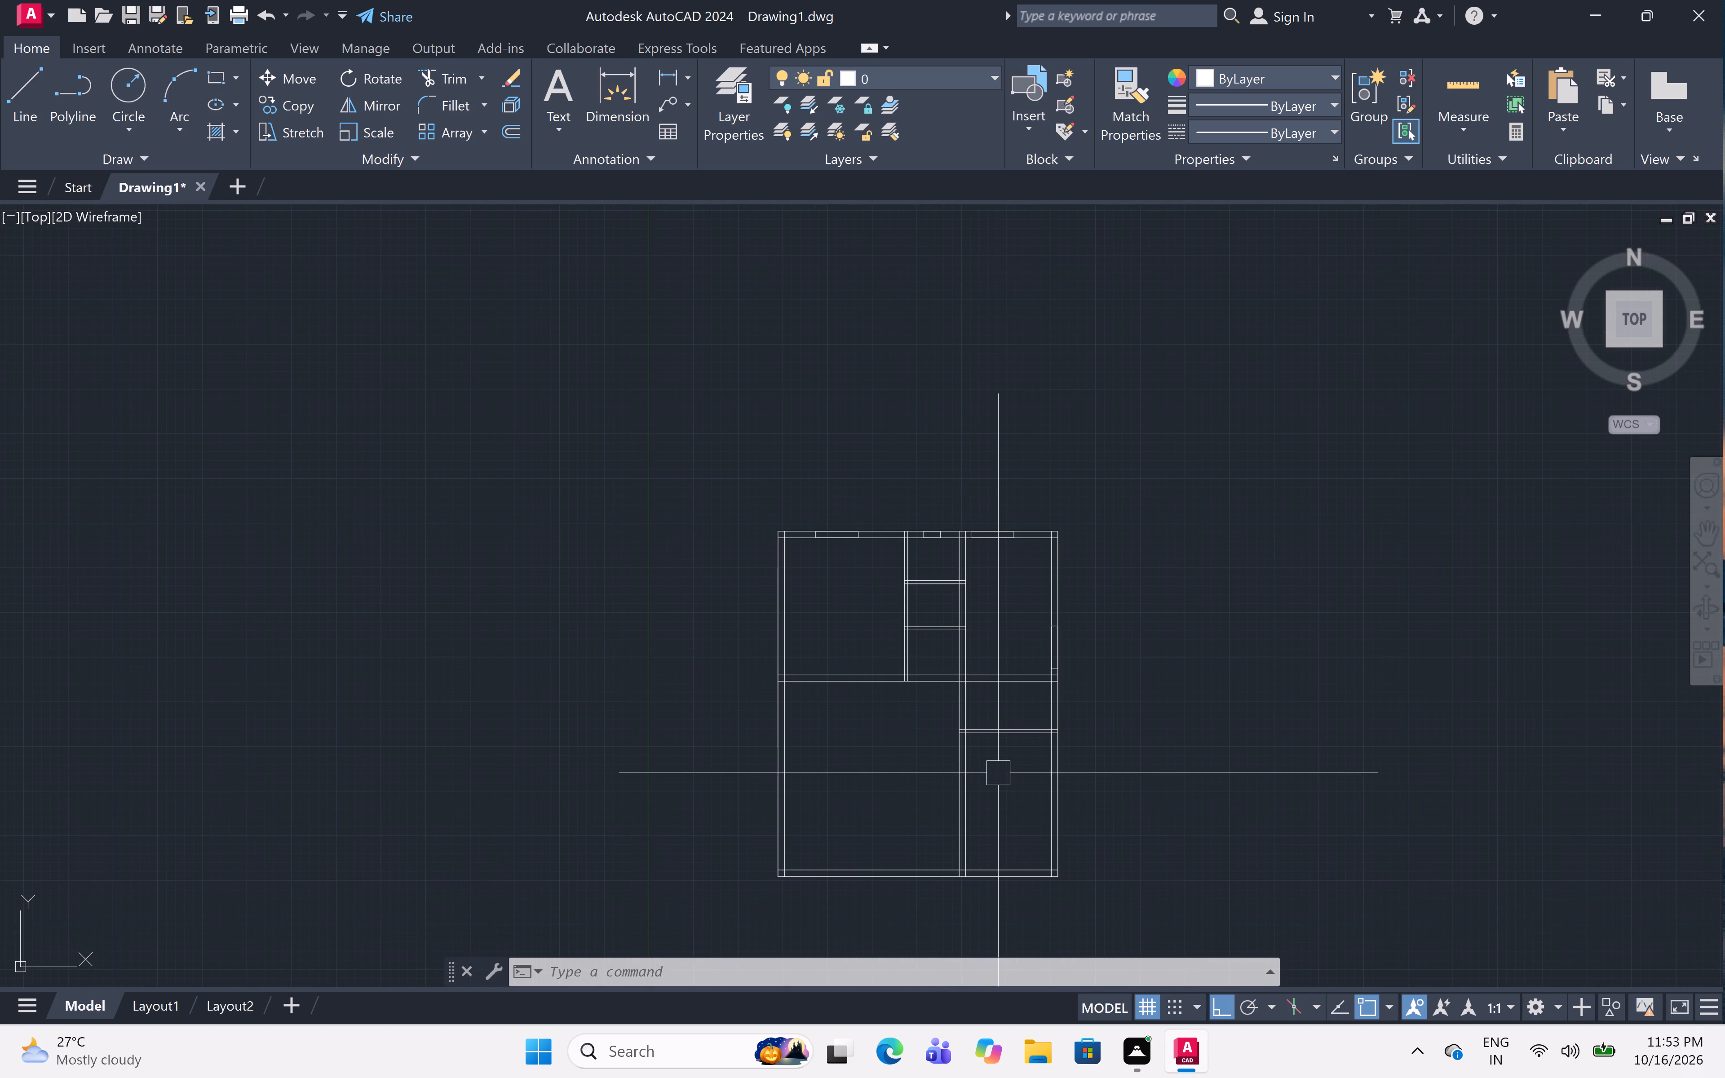
scroll(1073, 846, "up", 2)
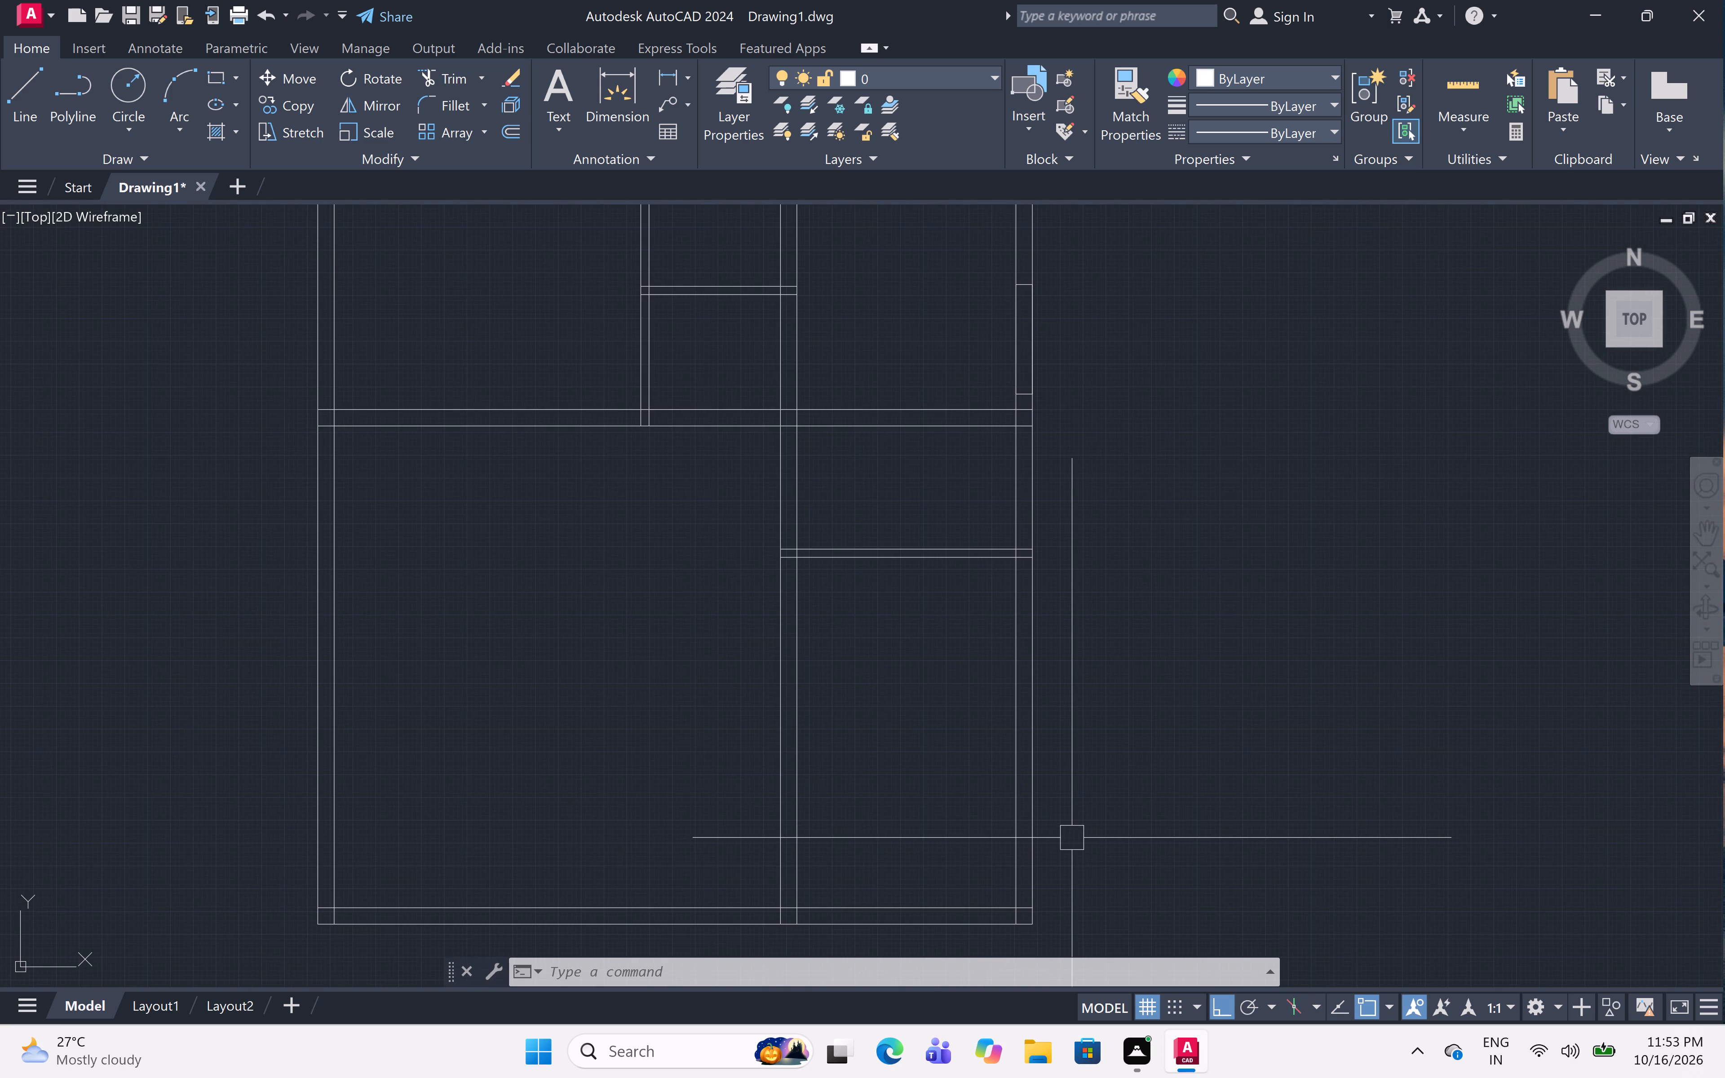
key("l")
key("space")
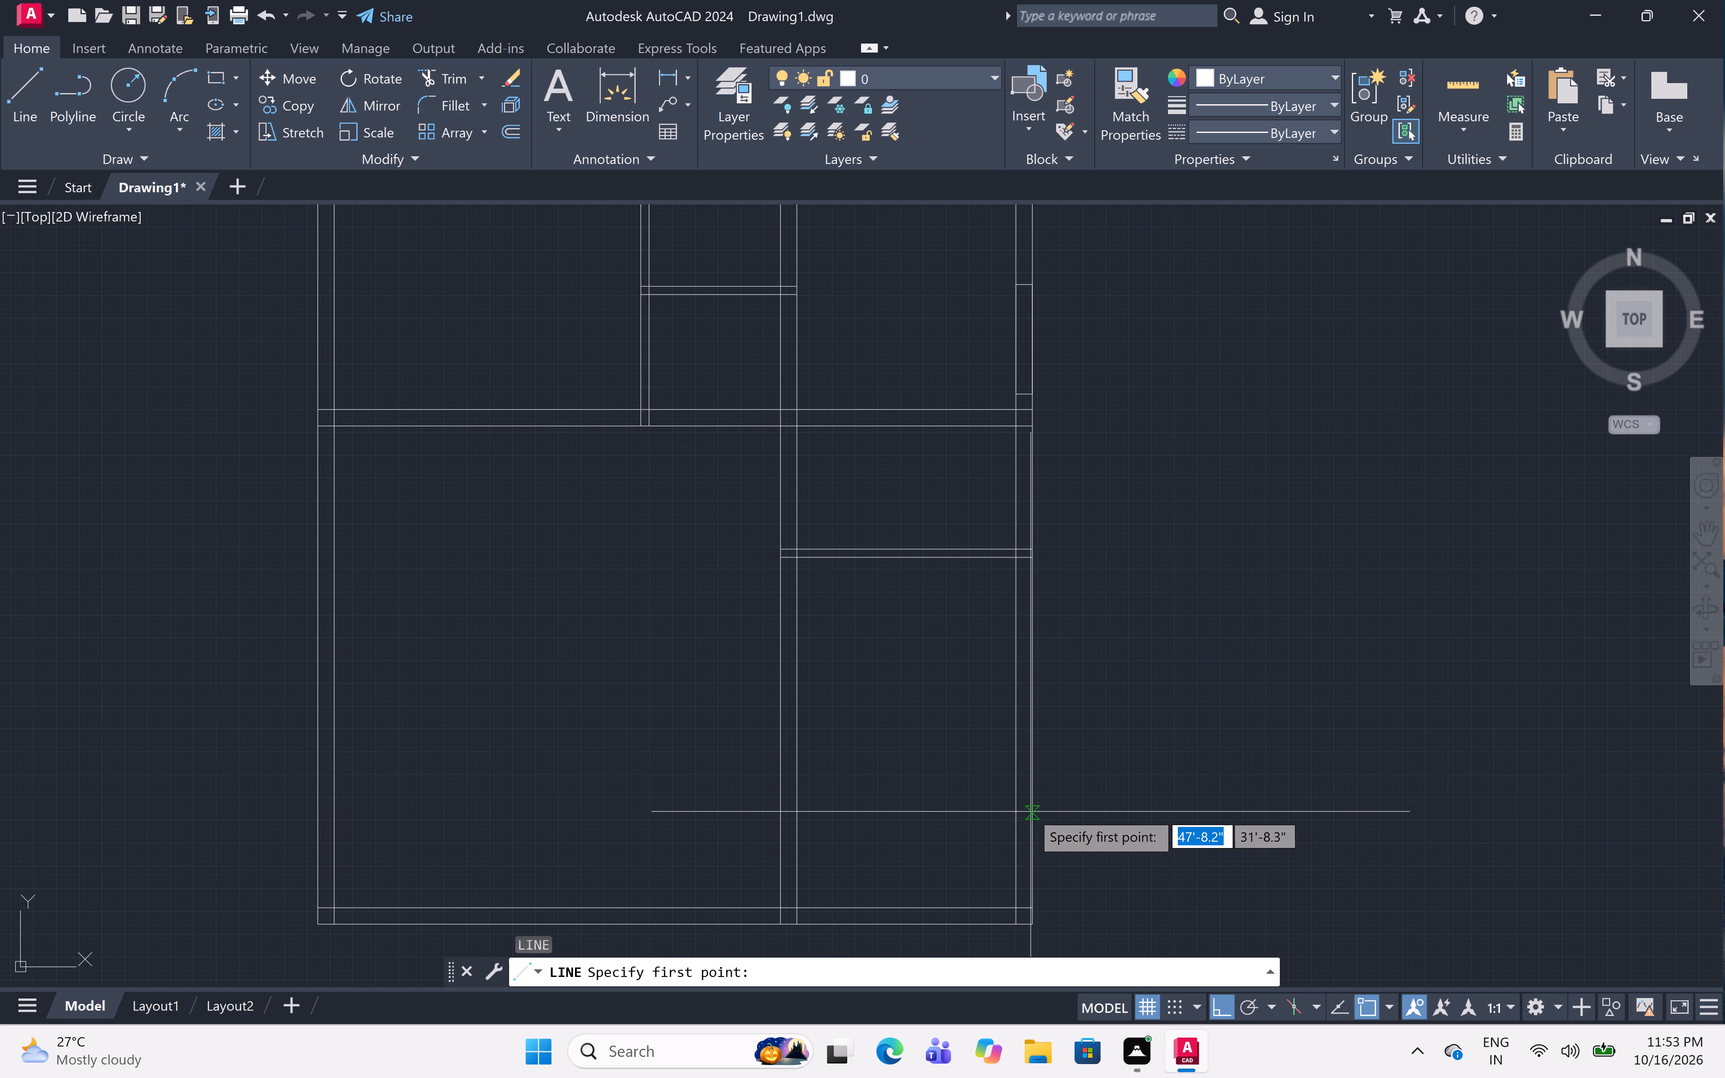
left_click(1030, 809)
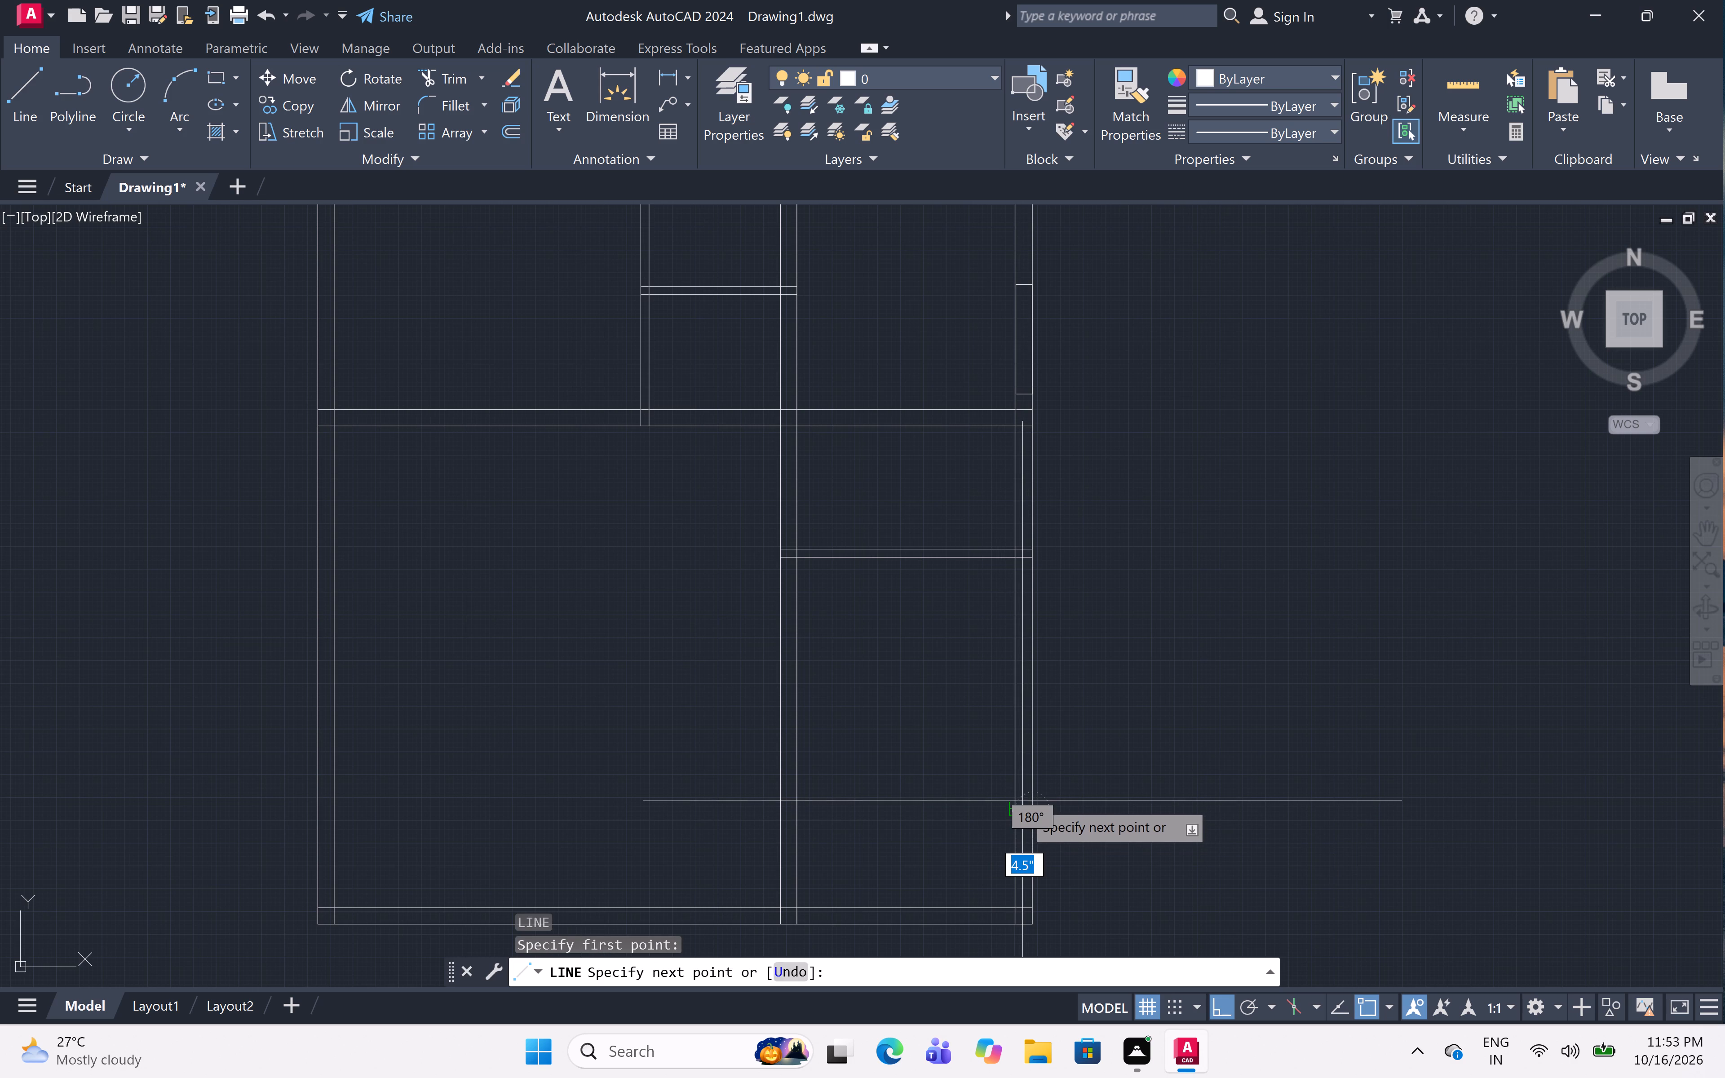
left_click(1018, 804)
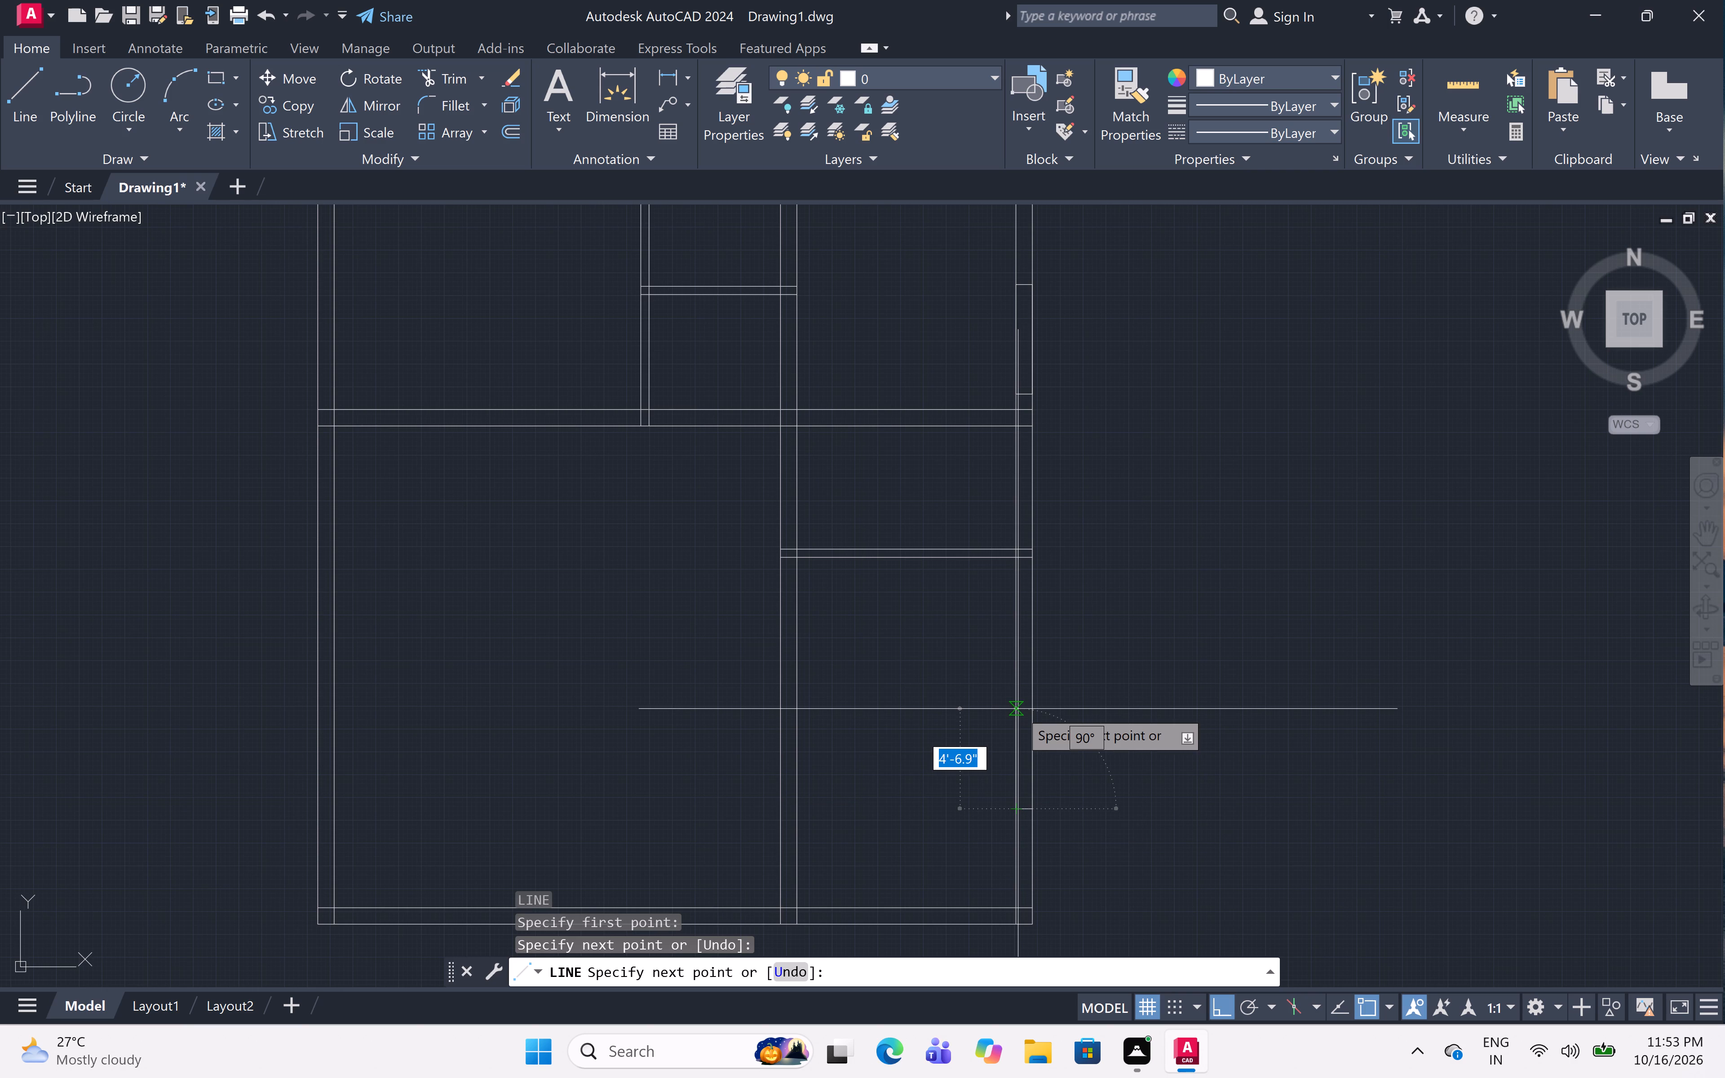
type("5'")
key("space")
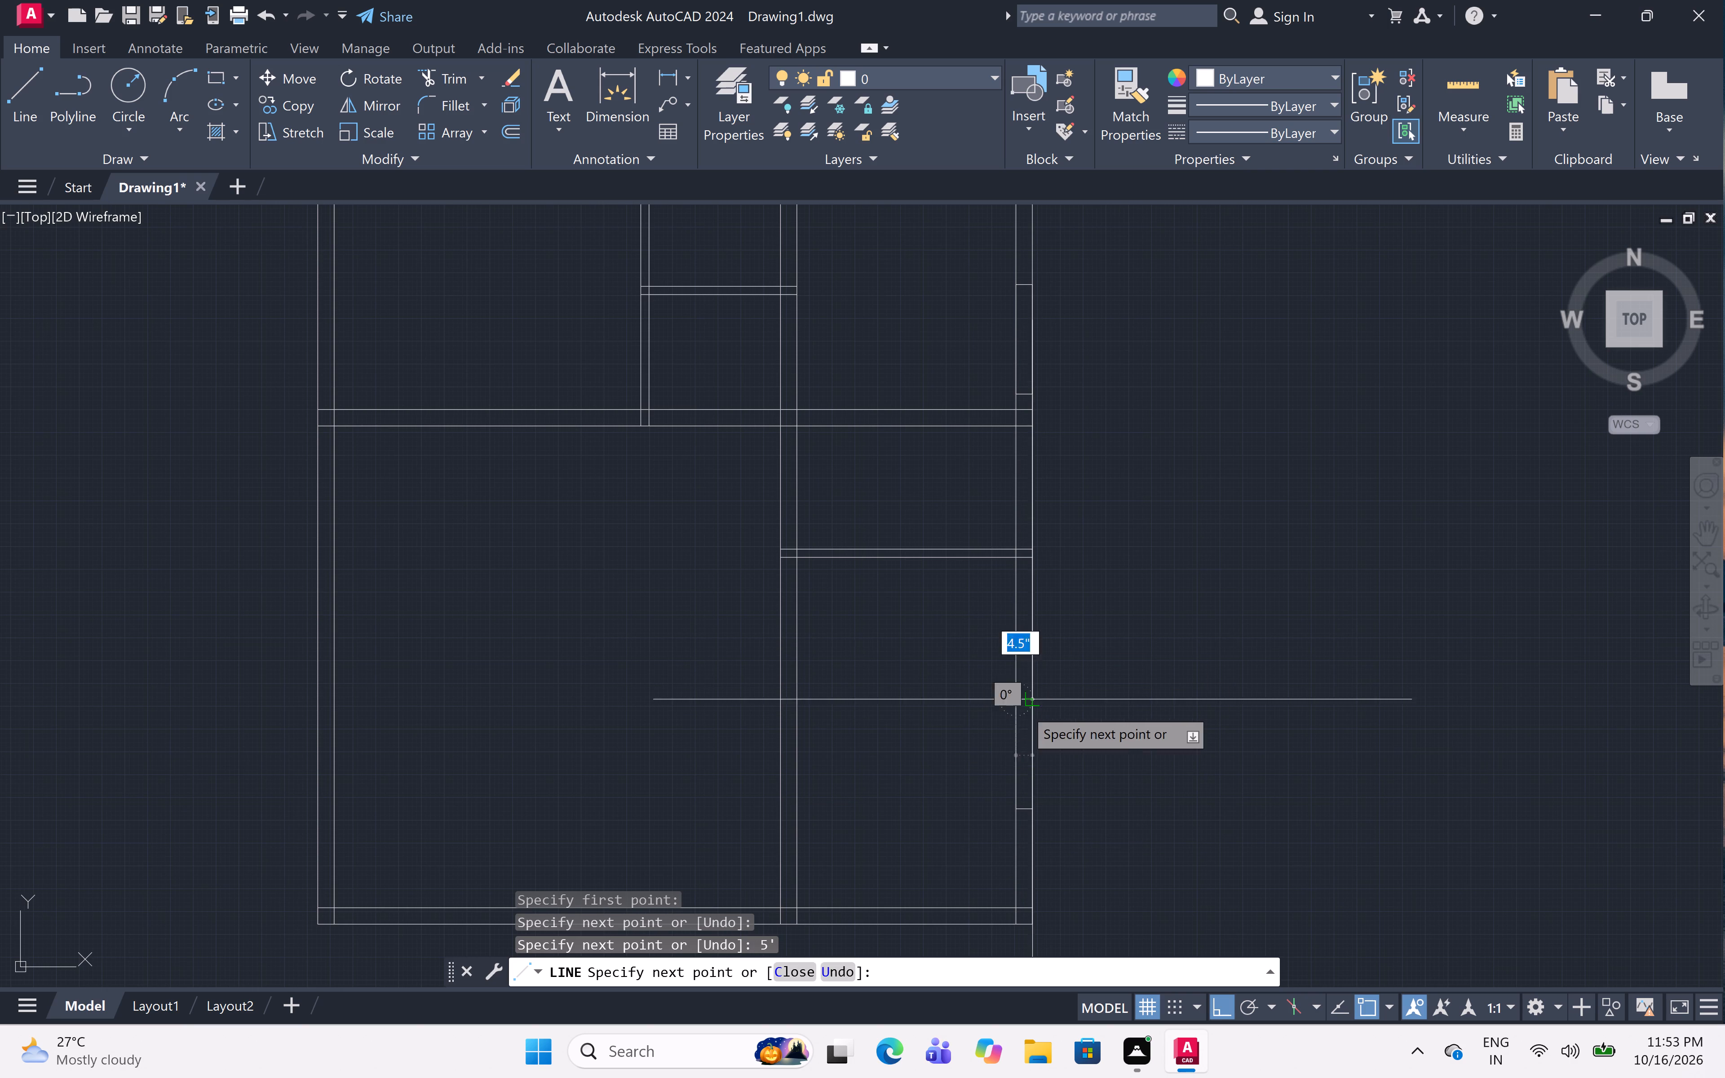
left_click(1038, 702)
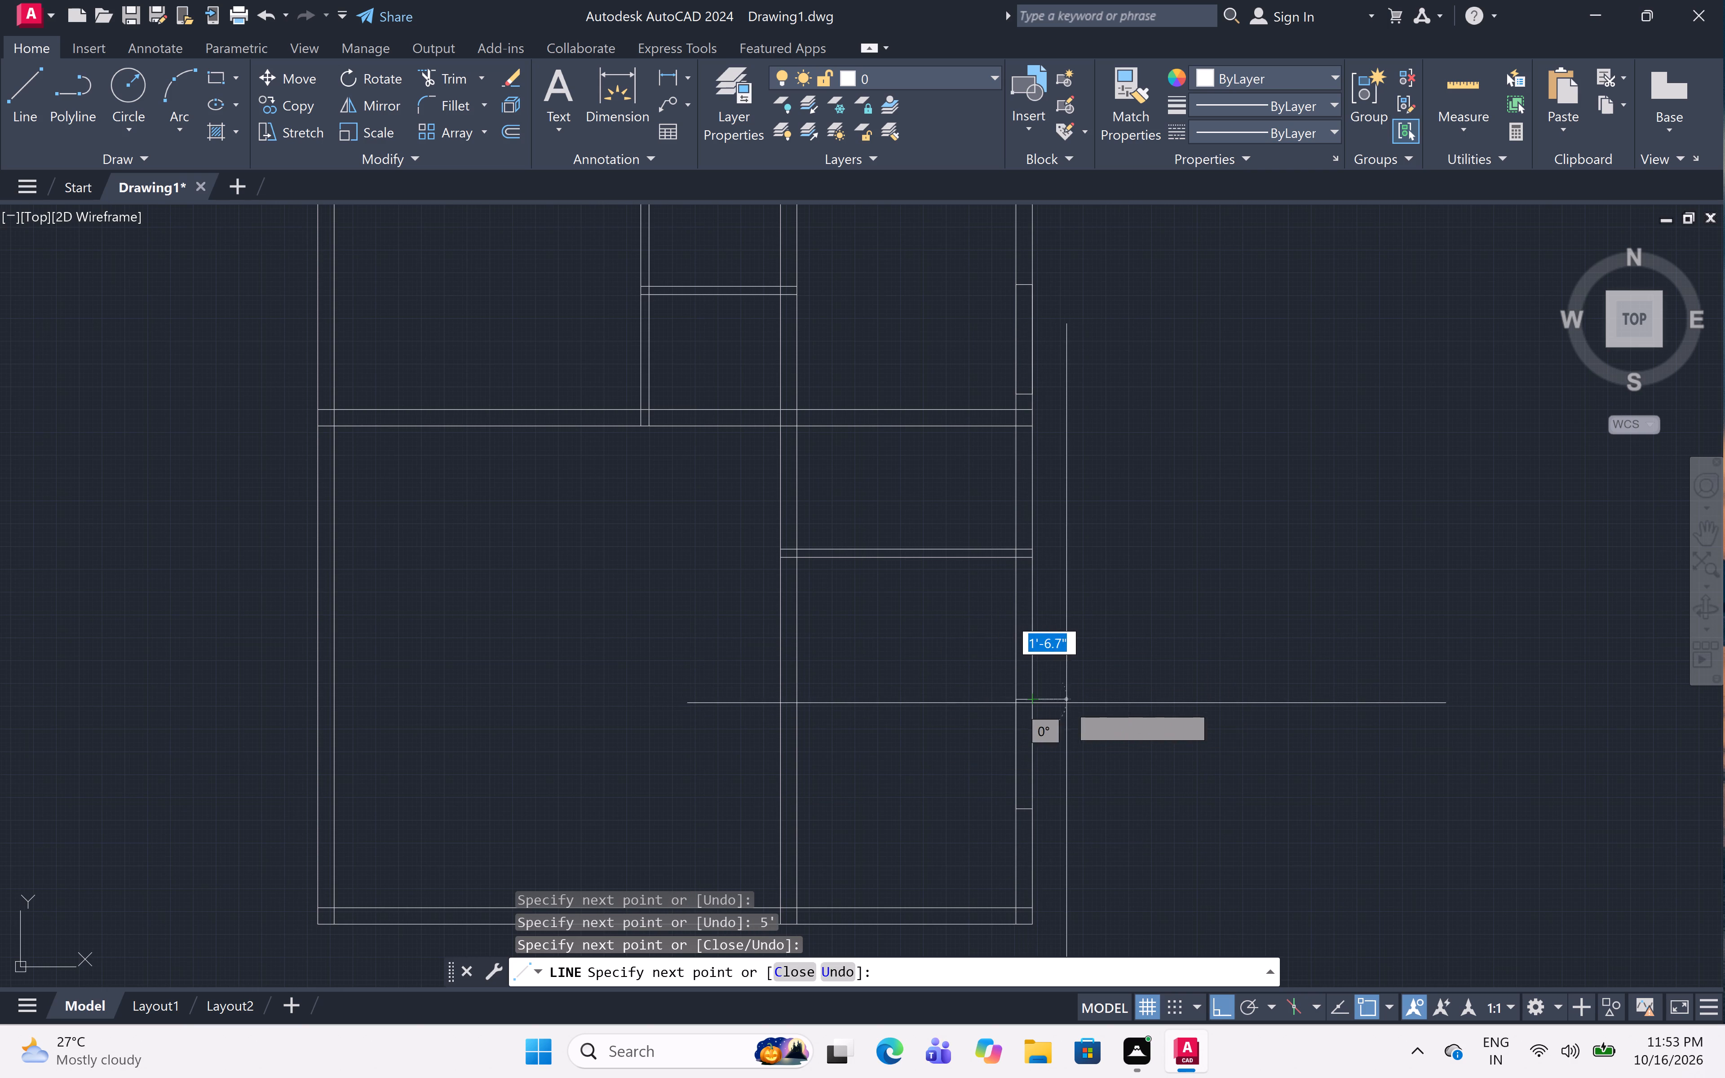
left_click(1031, 804)
key("space")
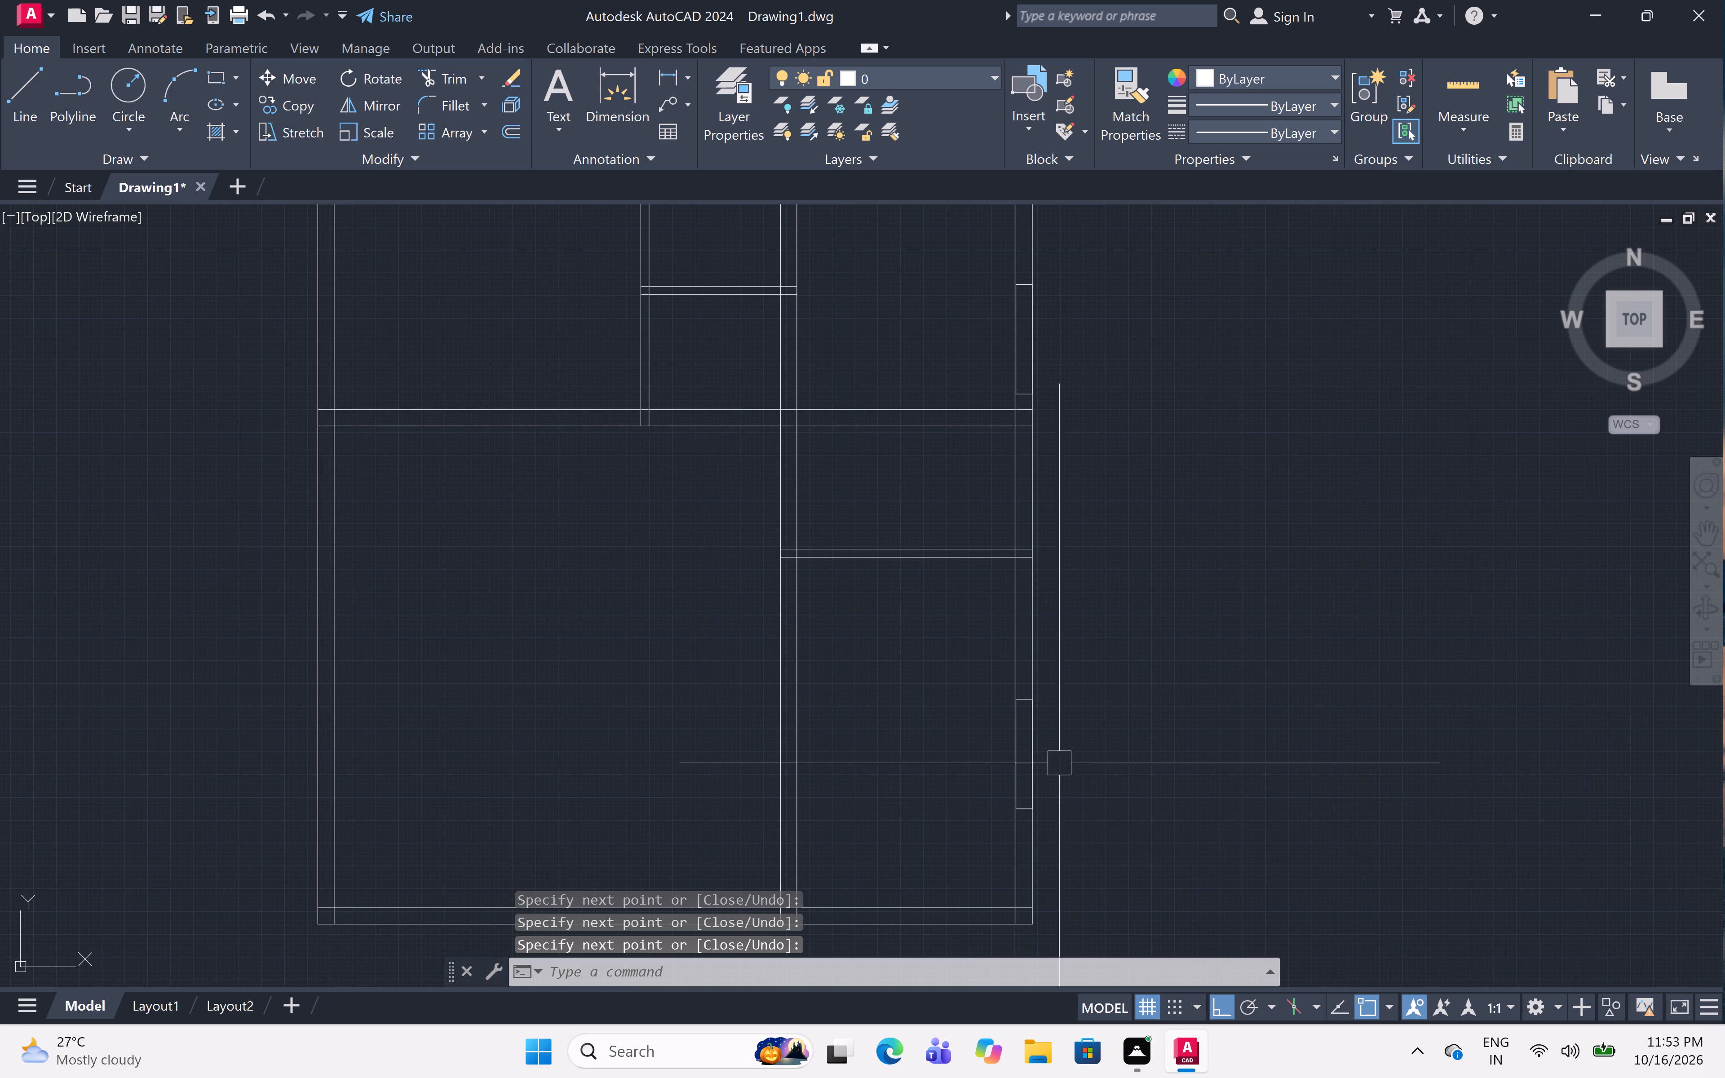
Draw a 5' wide rectangular opening across the 9" bottom outer wall of the lower-right room.
scroll(1059, 762, "down", 3)
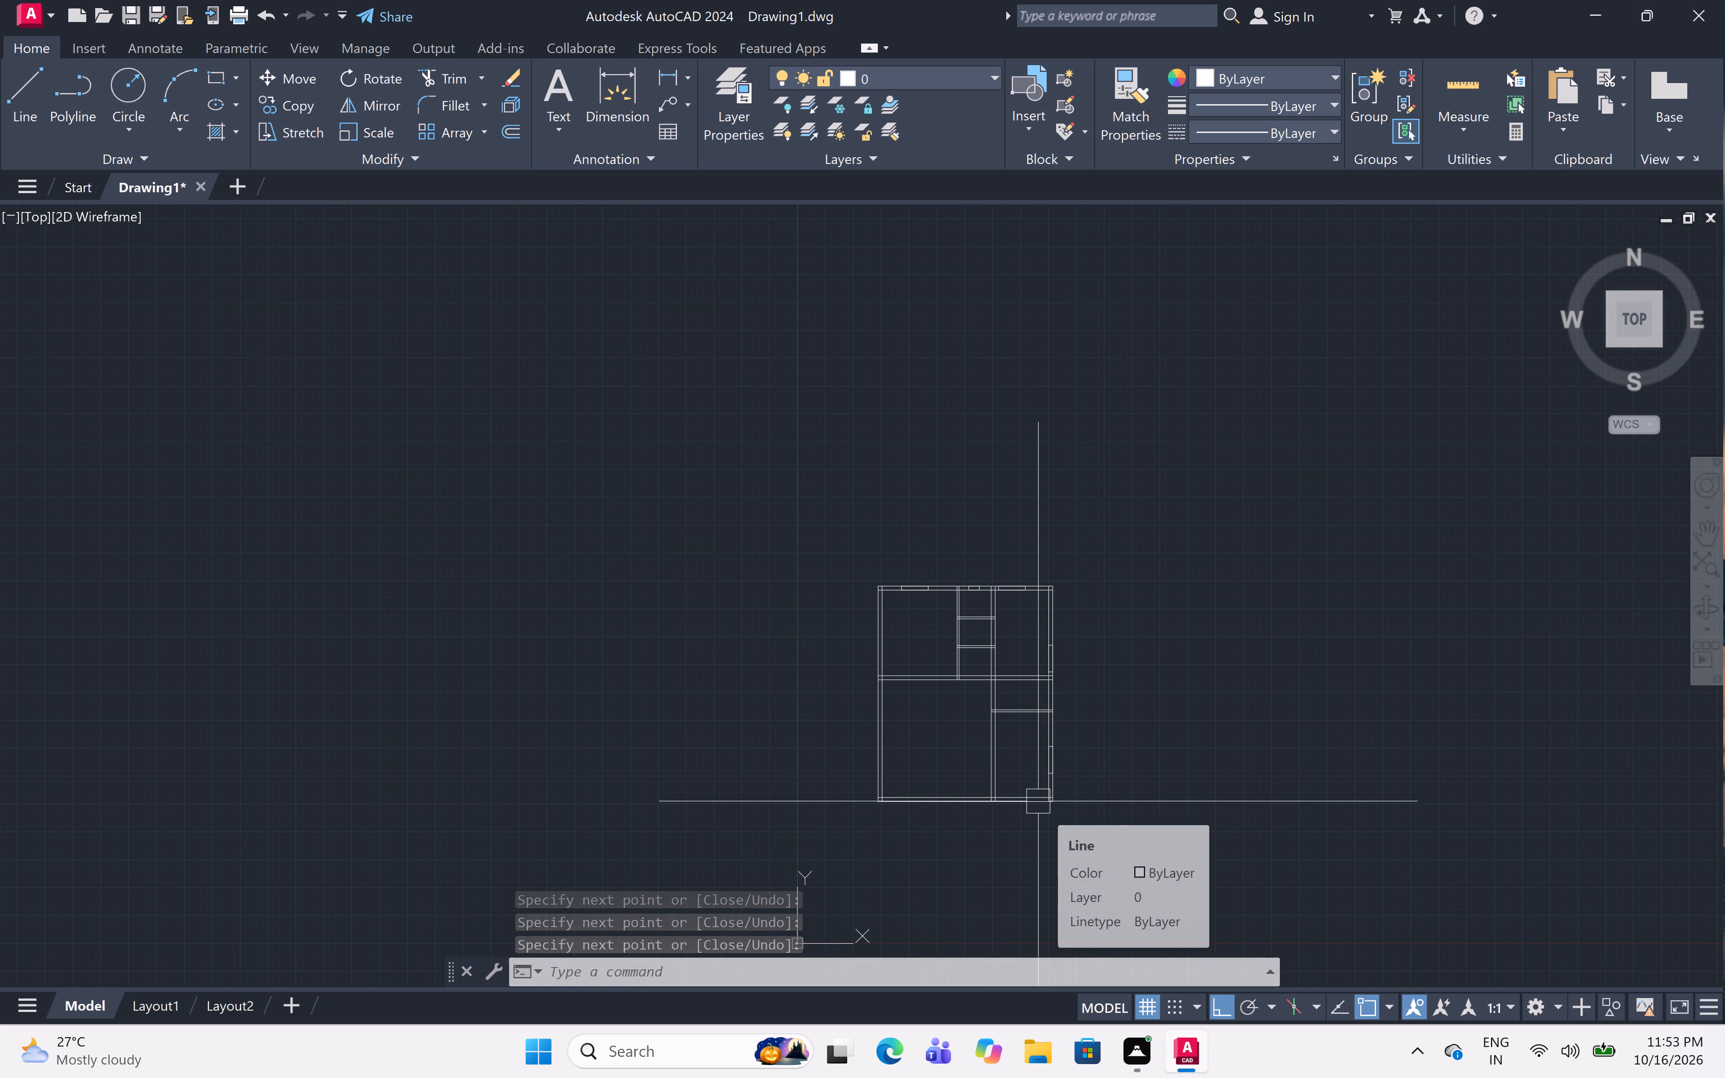
scroll(1034, 803, "up", 5)
type("l")
key("space")
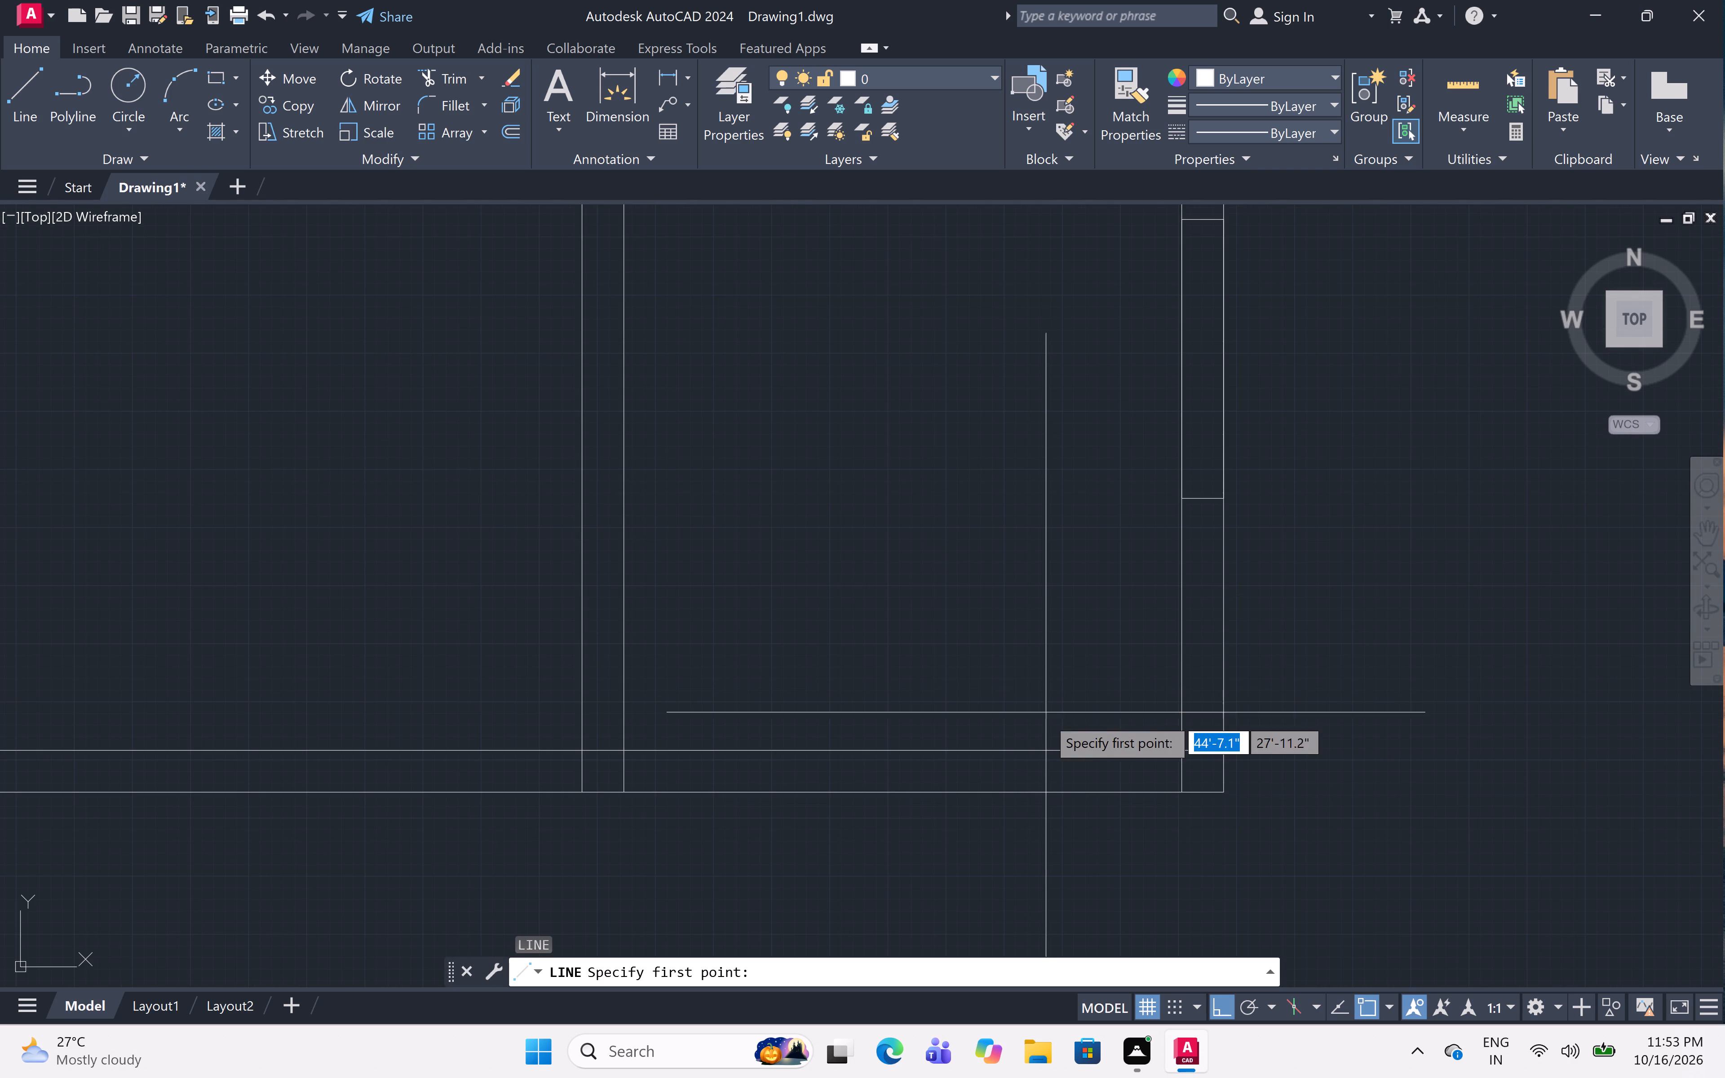
left_click(1039, 751)
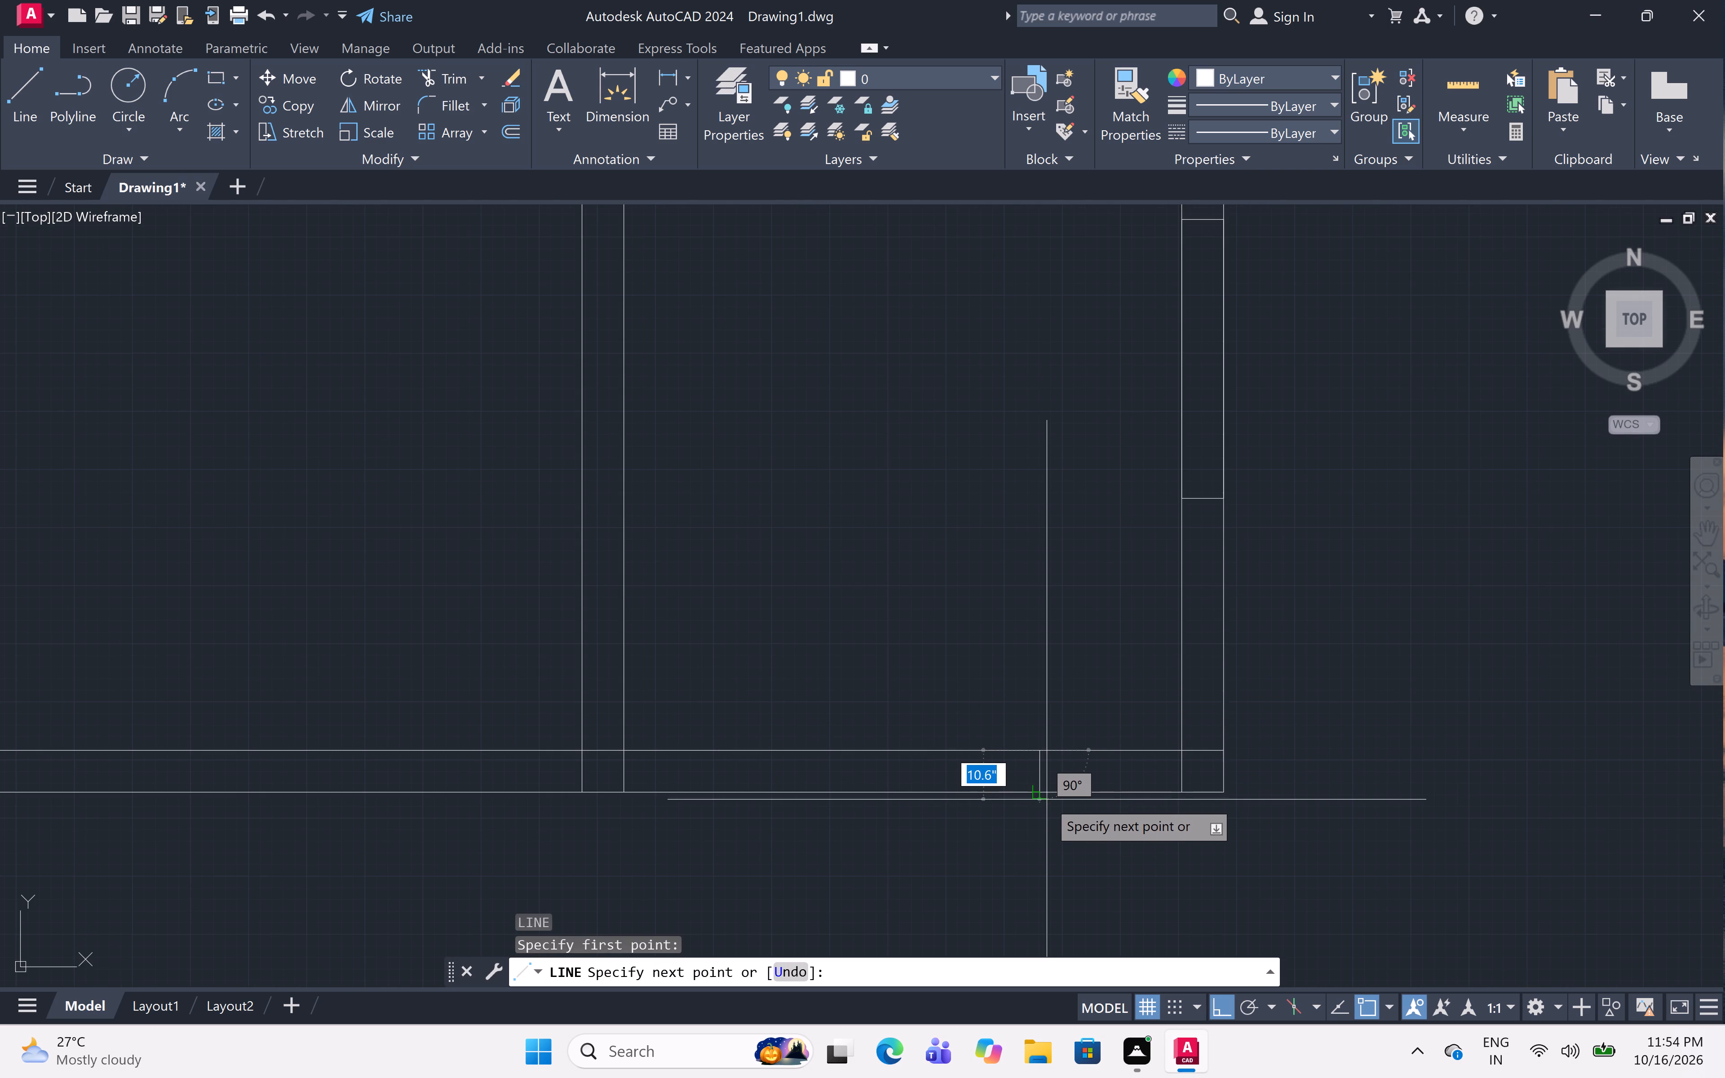
left_click(1042, 792)
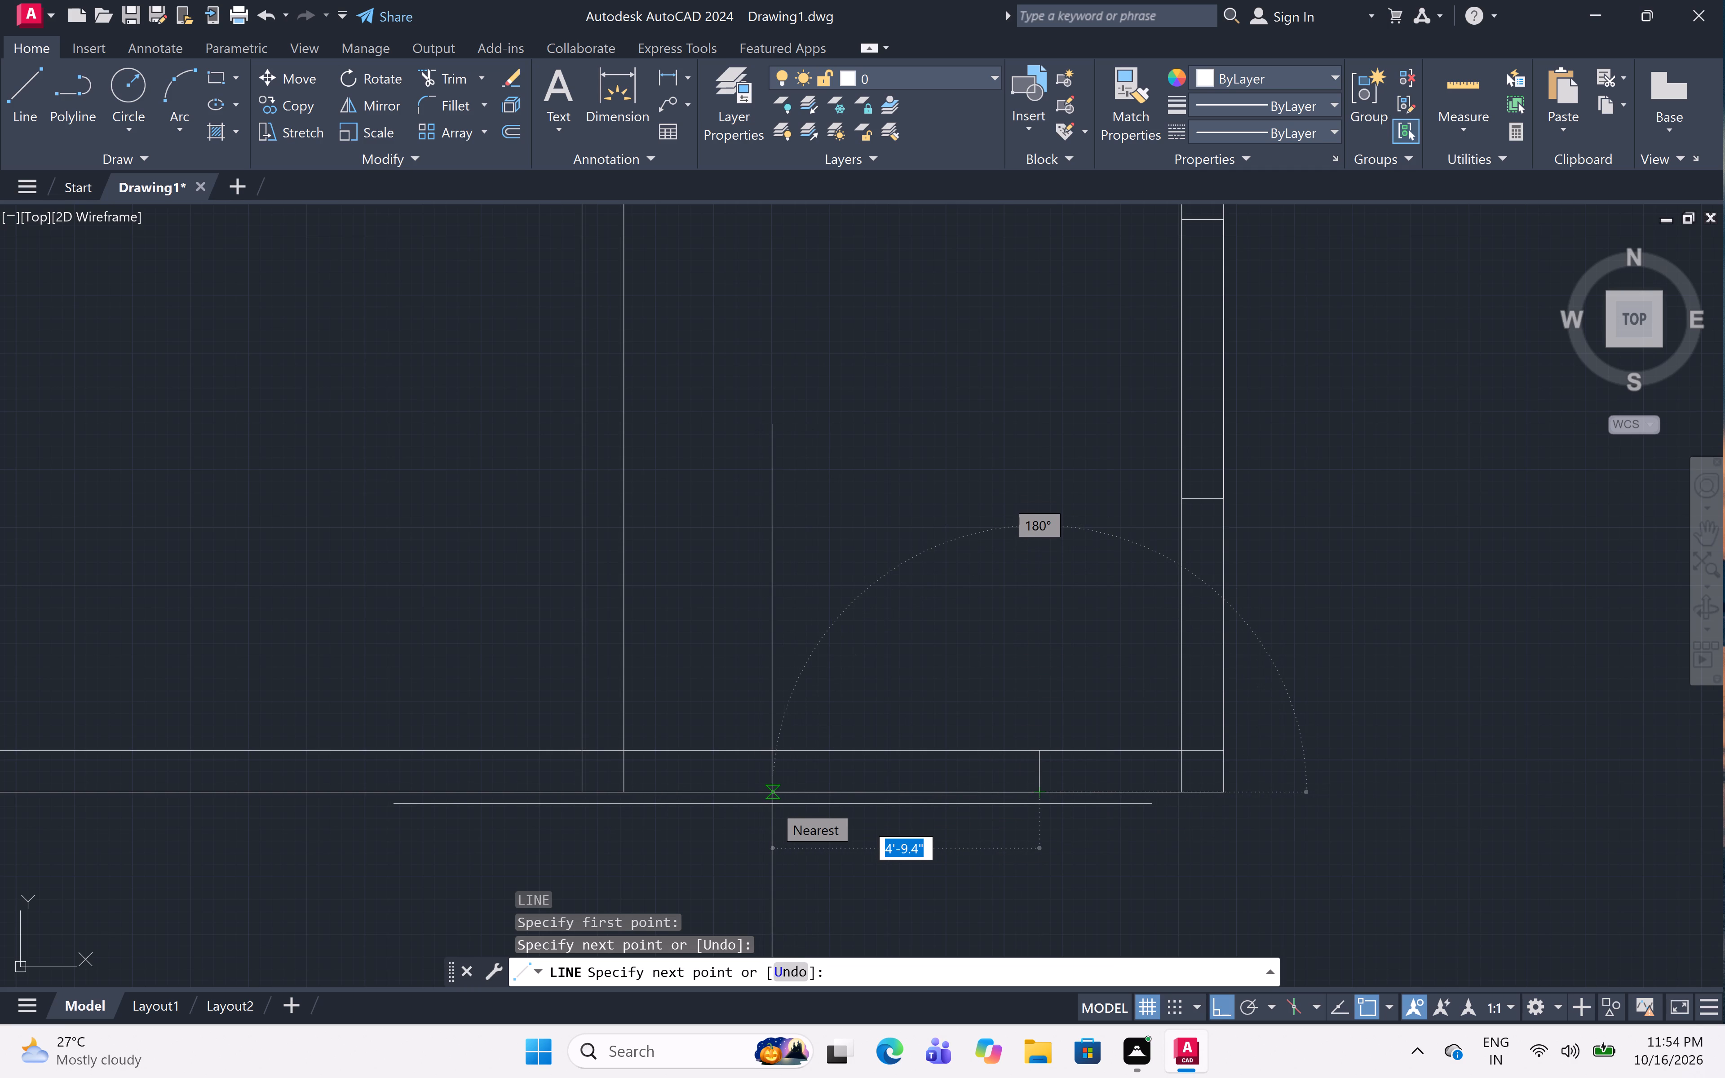
type("5'")
key("space")
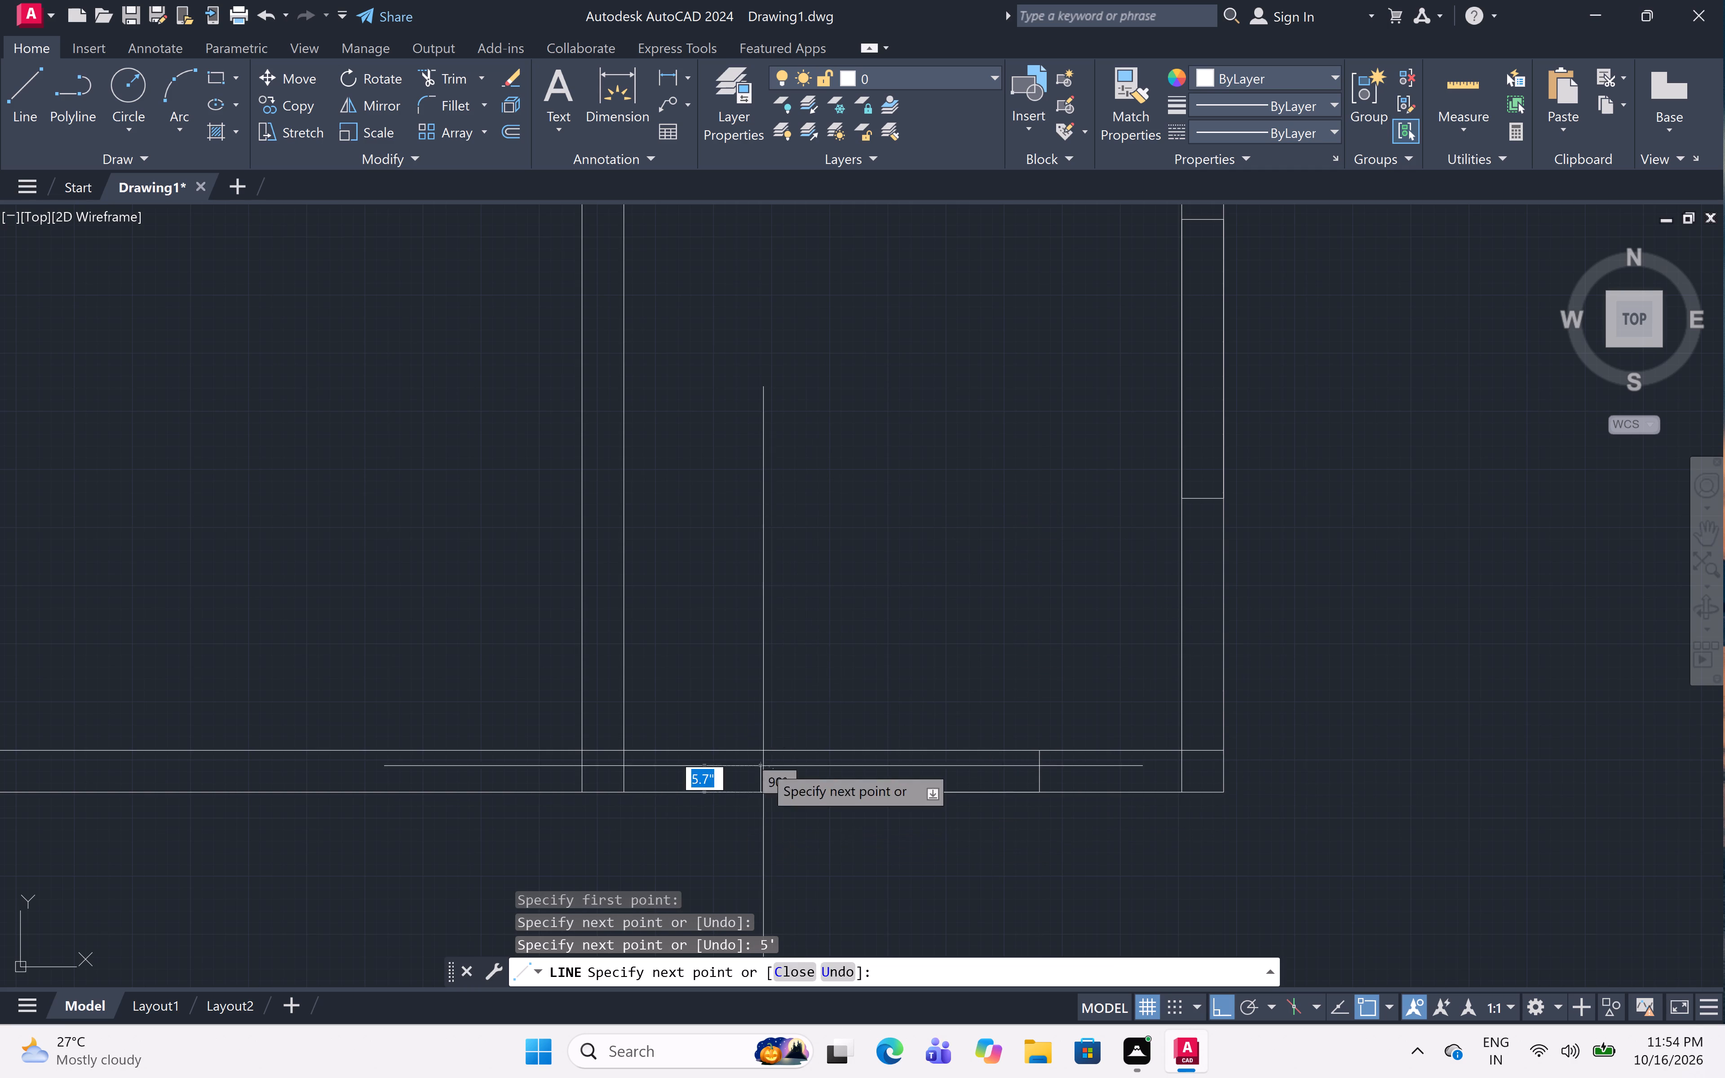
left_click(763, 755)
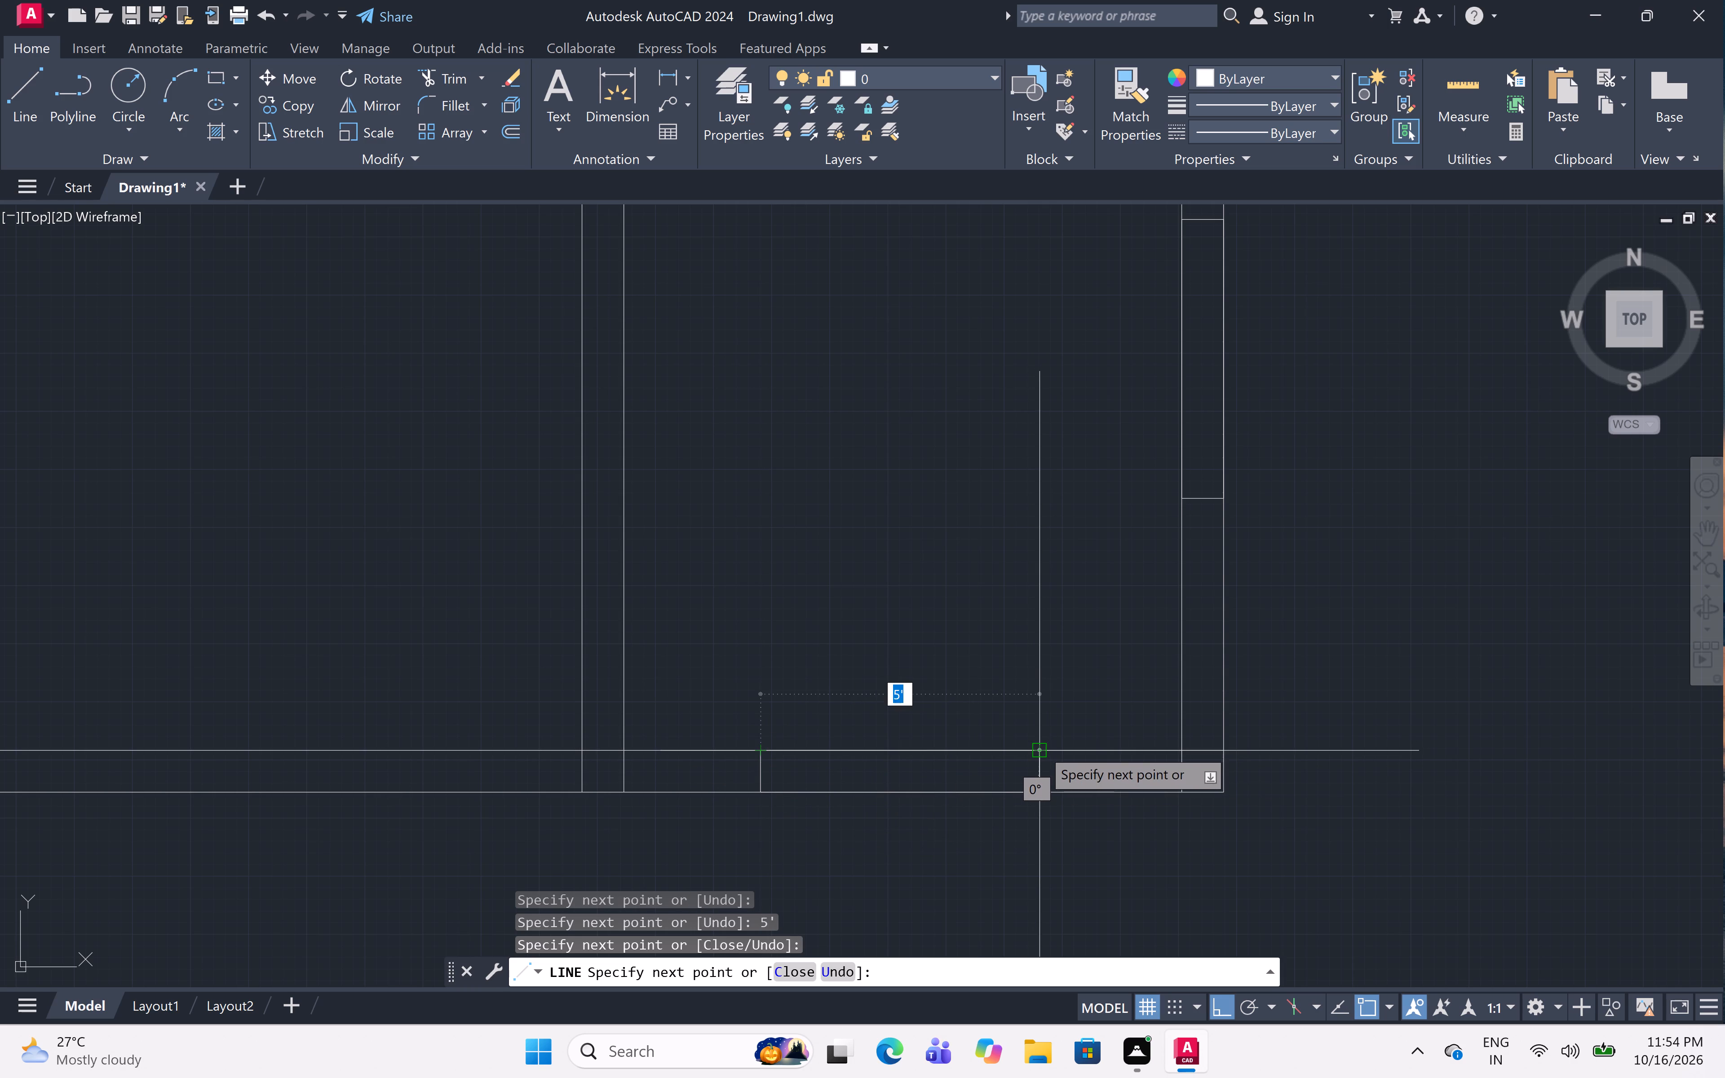
left_click(1041, 748)
key("Escape")
Draw a 5' wide rectangular opening across the bottom outer wall of the large lower-left room, near its right partition wall.
scroll(1081, 666, "down", 2)
middle_click_drag(1081, 666, 1176, 755)
scroll(1172, 748, "down", 1)
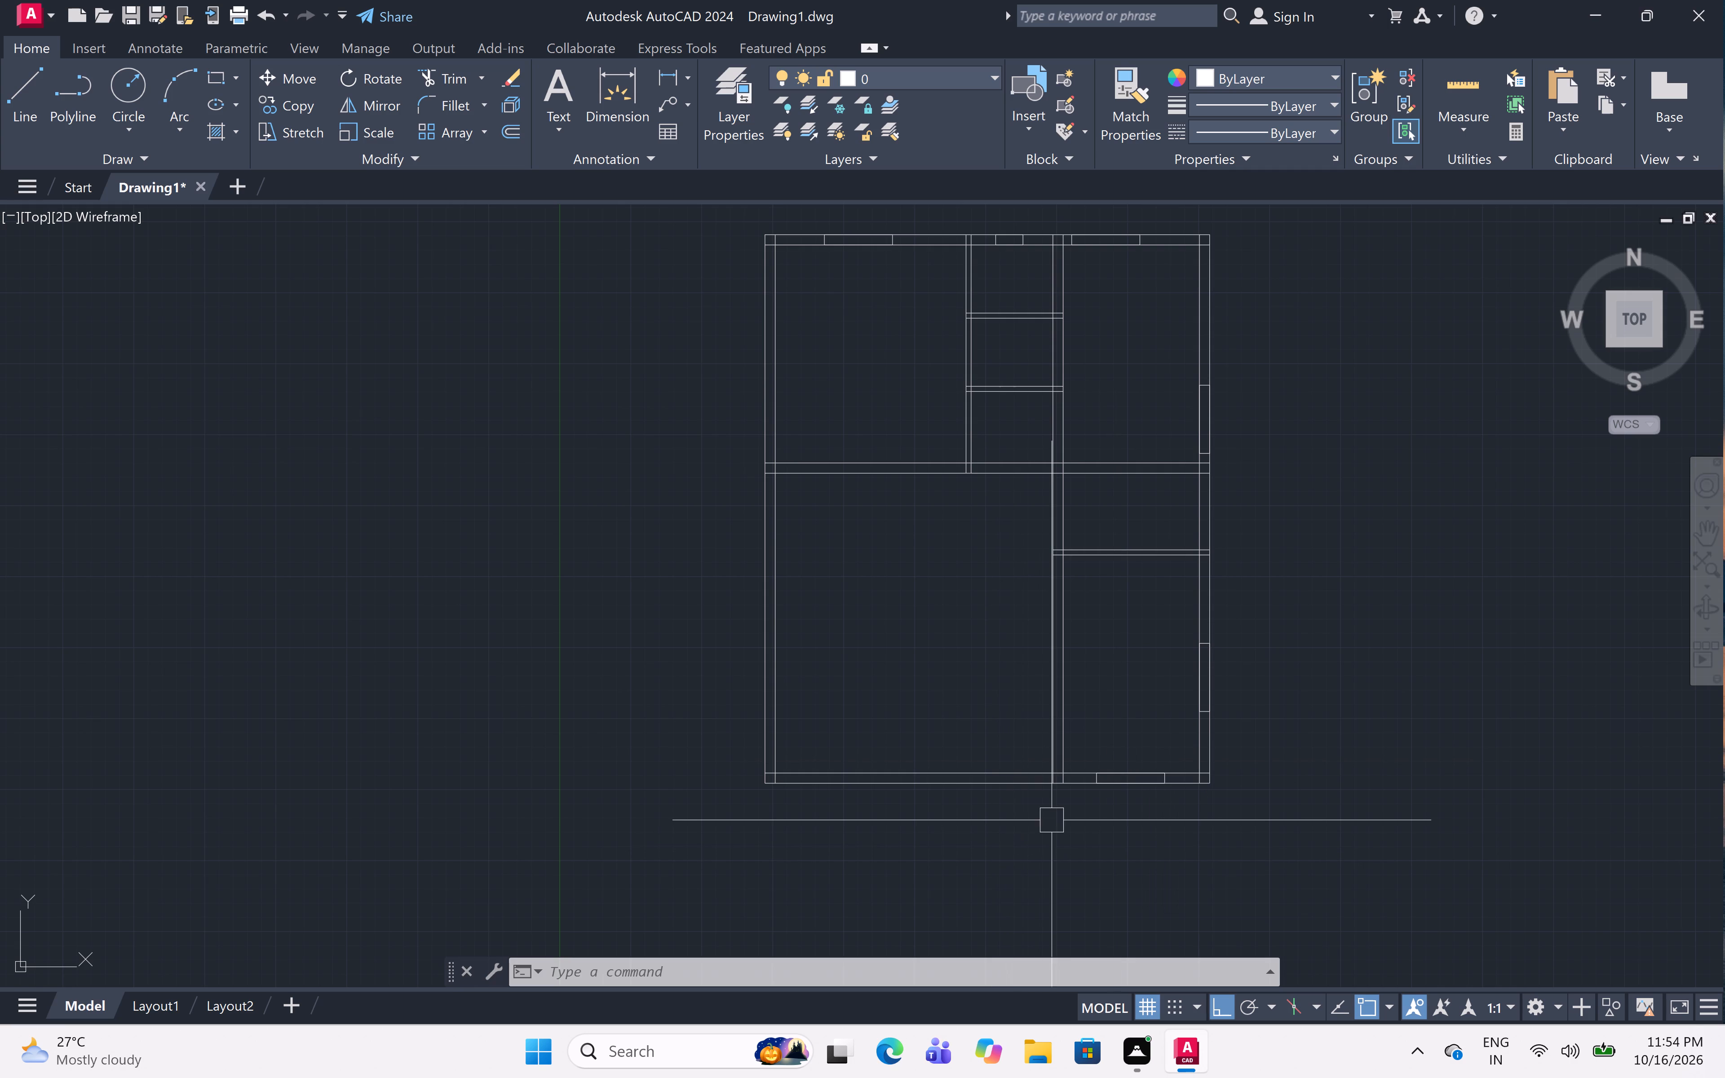
scroll(1006, 776, "up", 2)
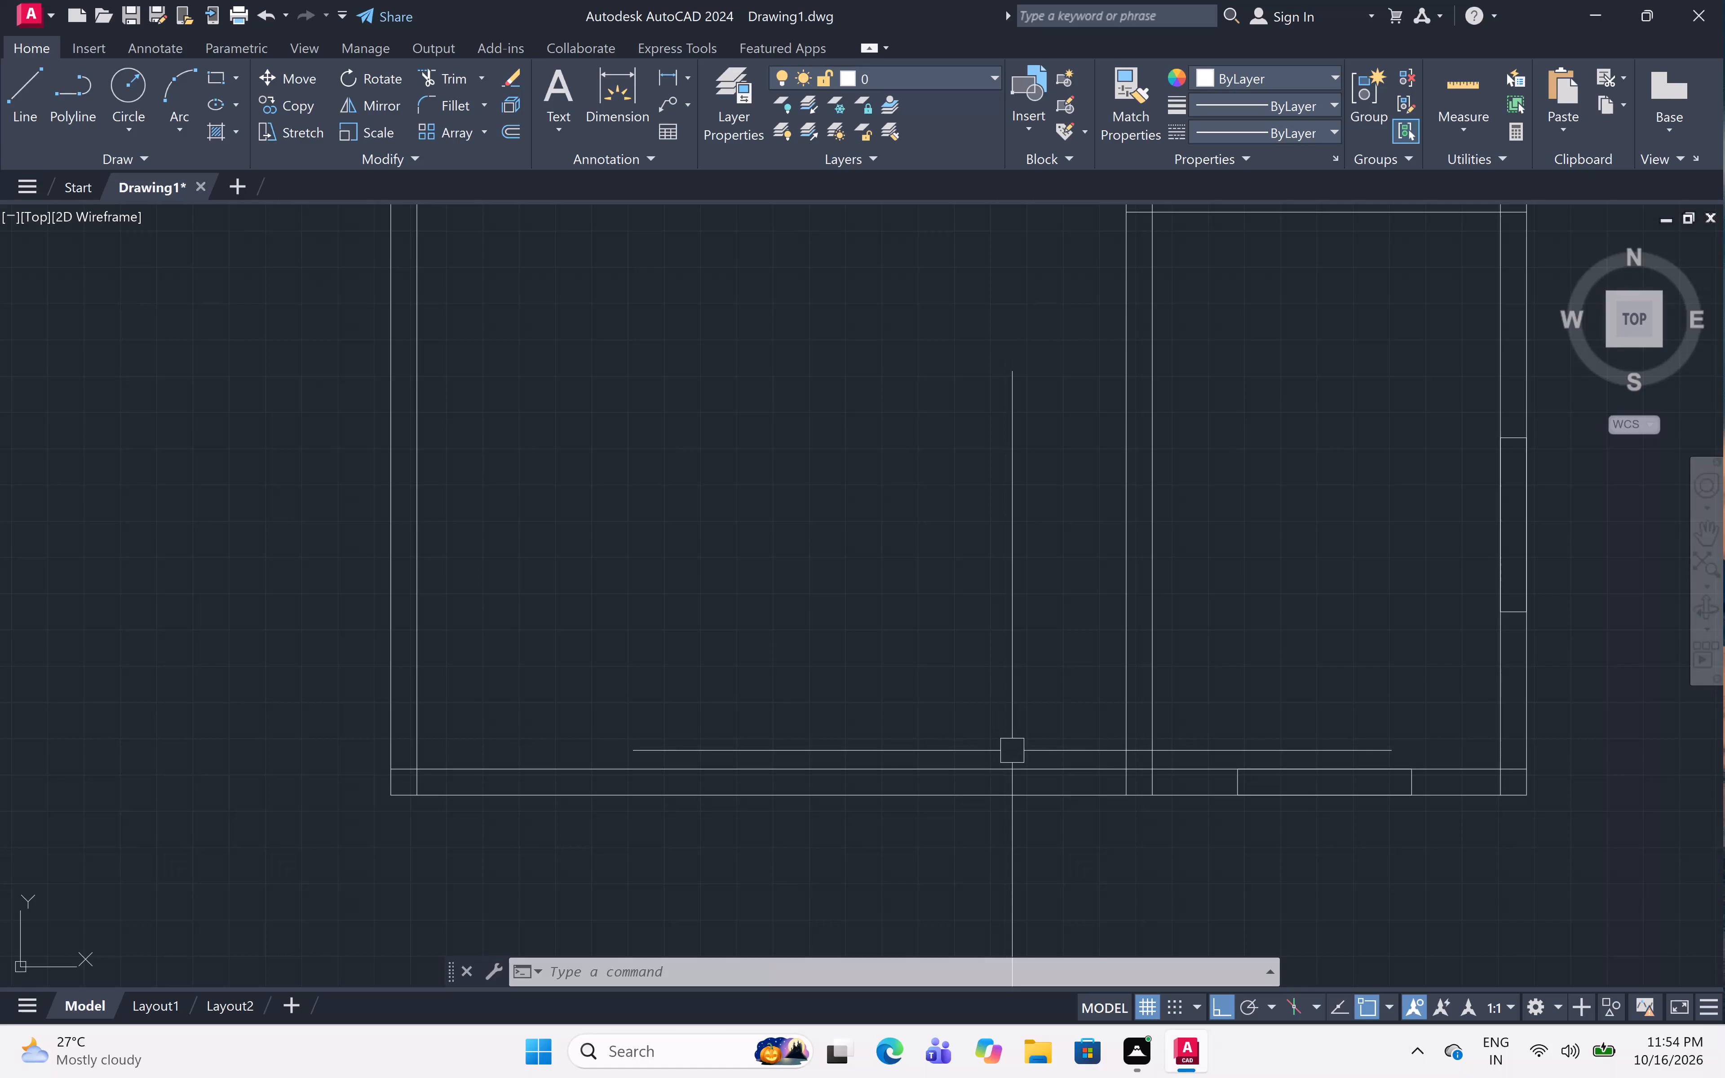
type("l")
key("space")
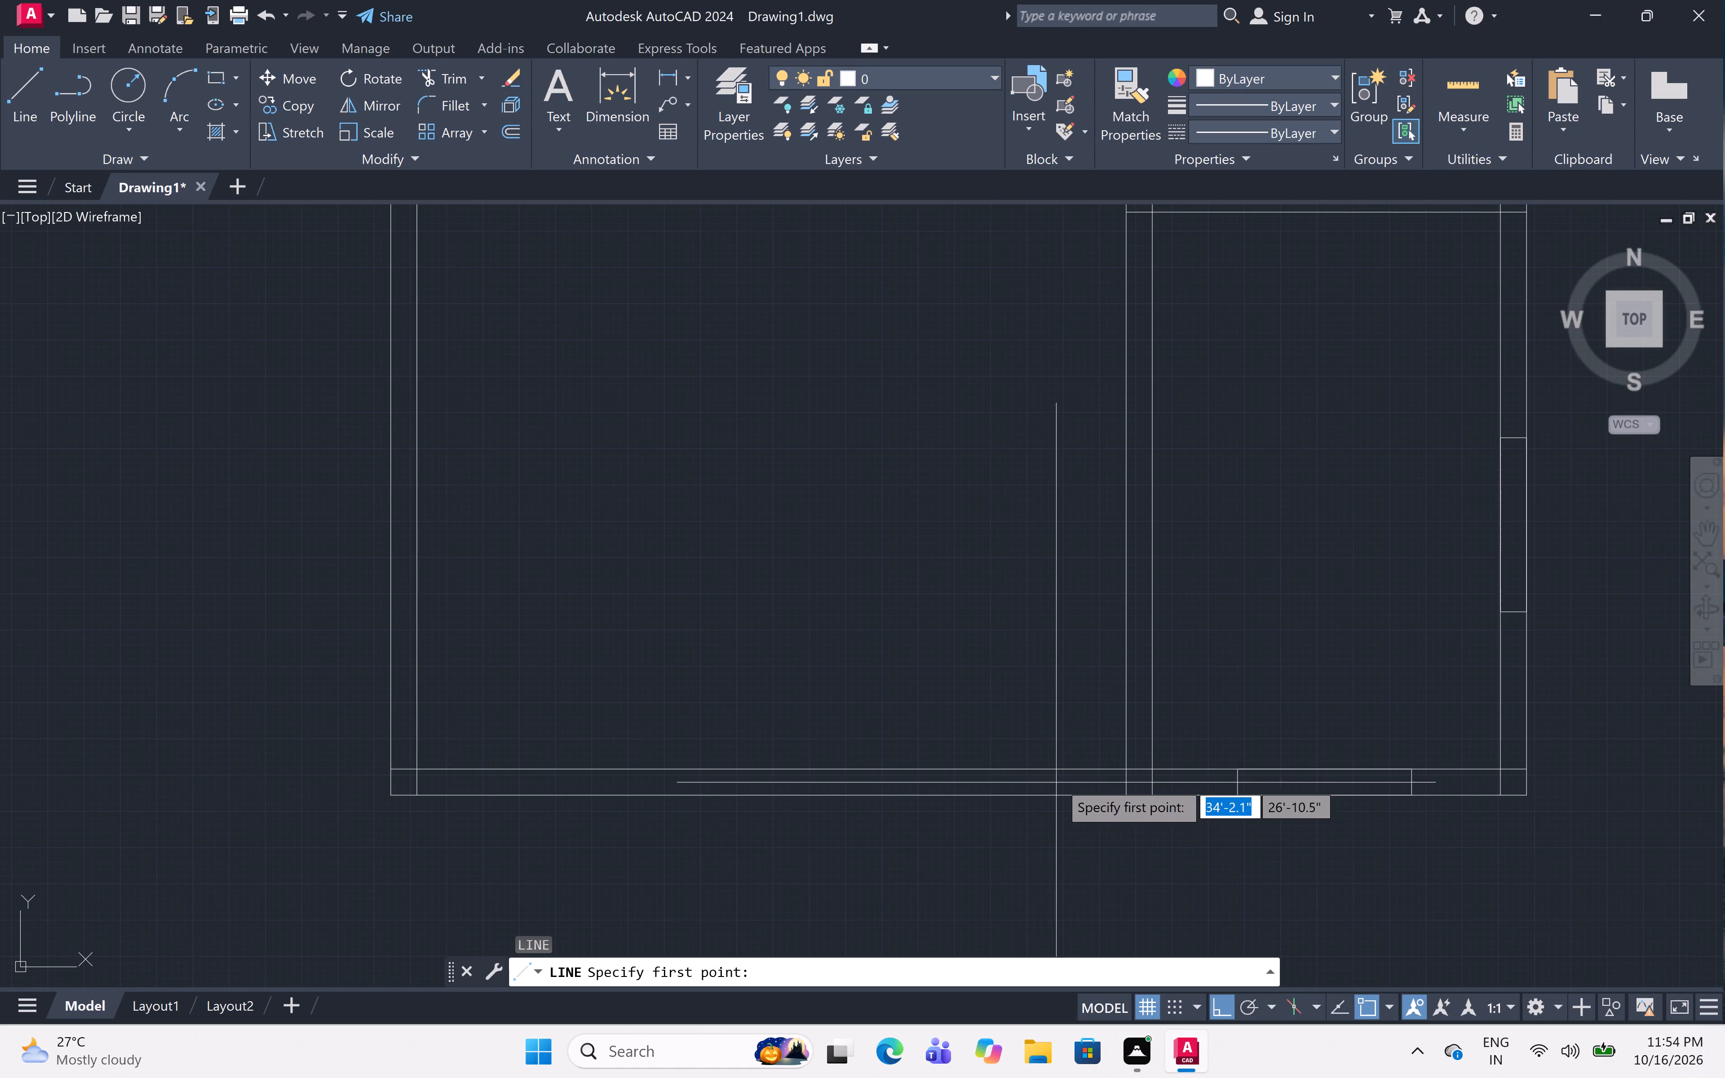
left_click(1047, 768)
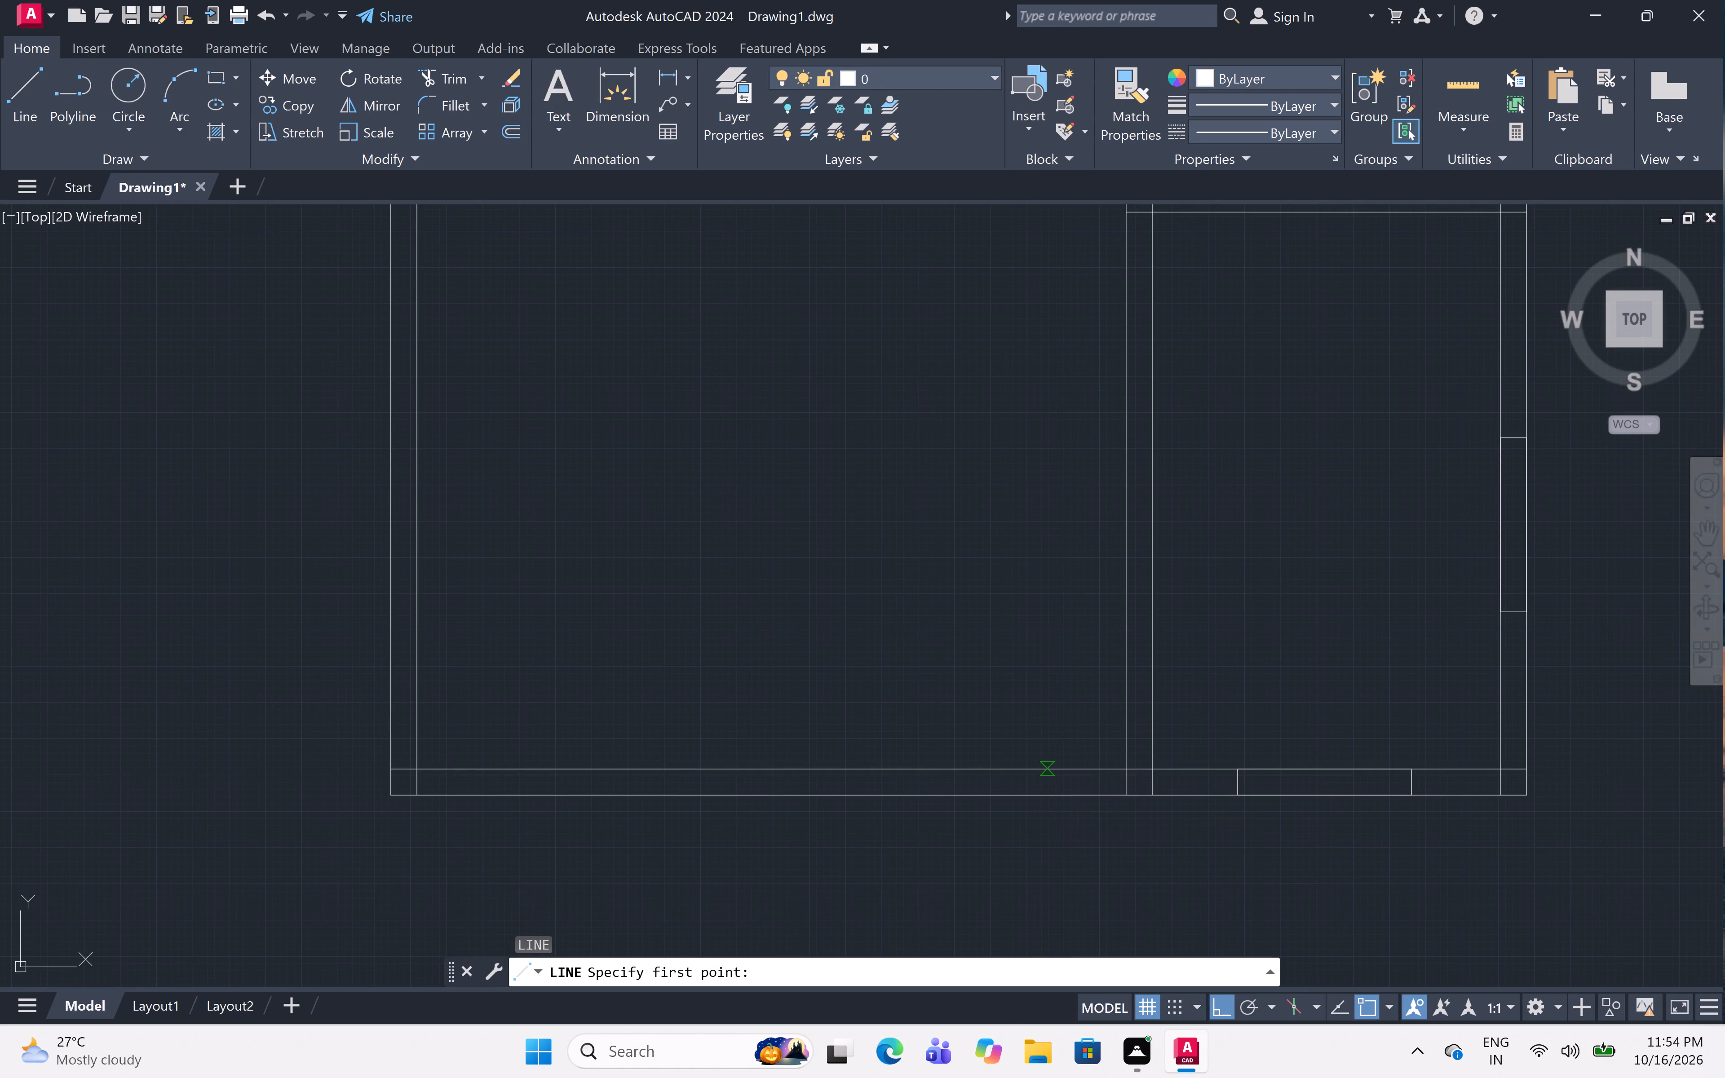
left_click(1048, 791)
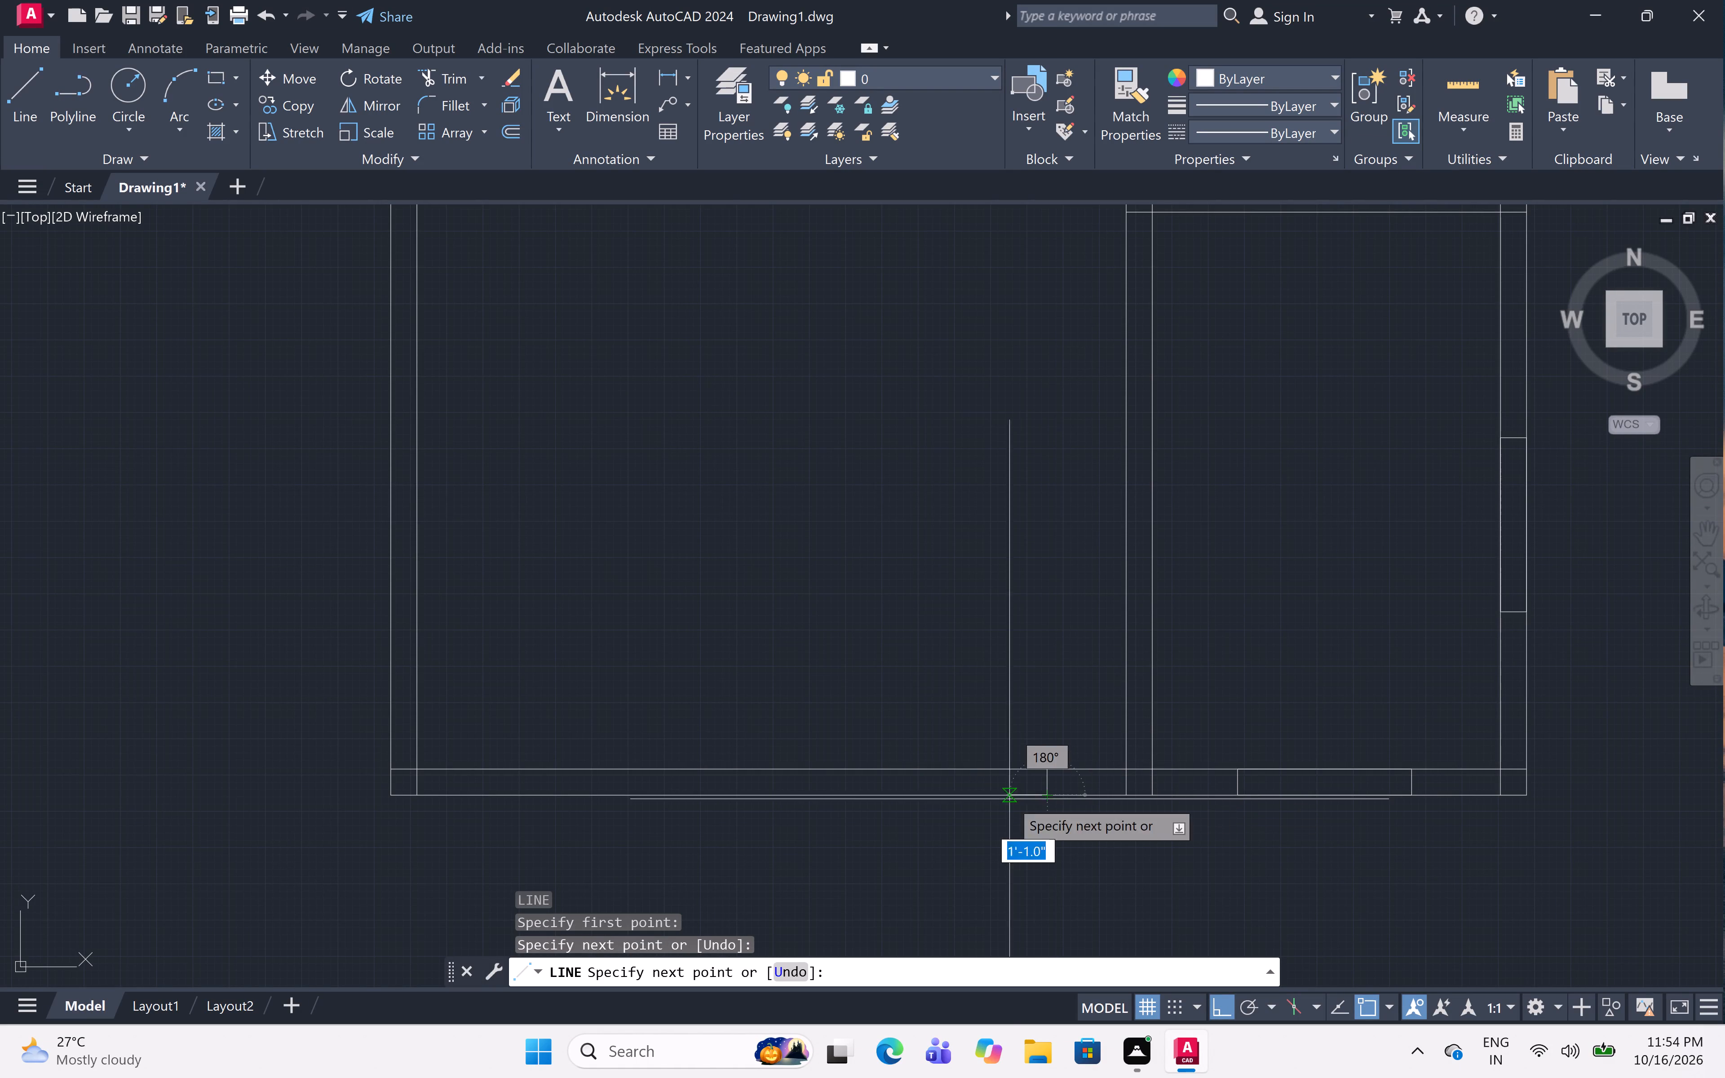
type("5'")
key("space")
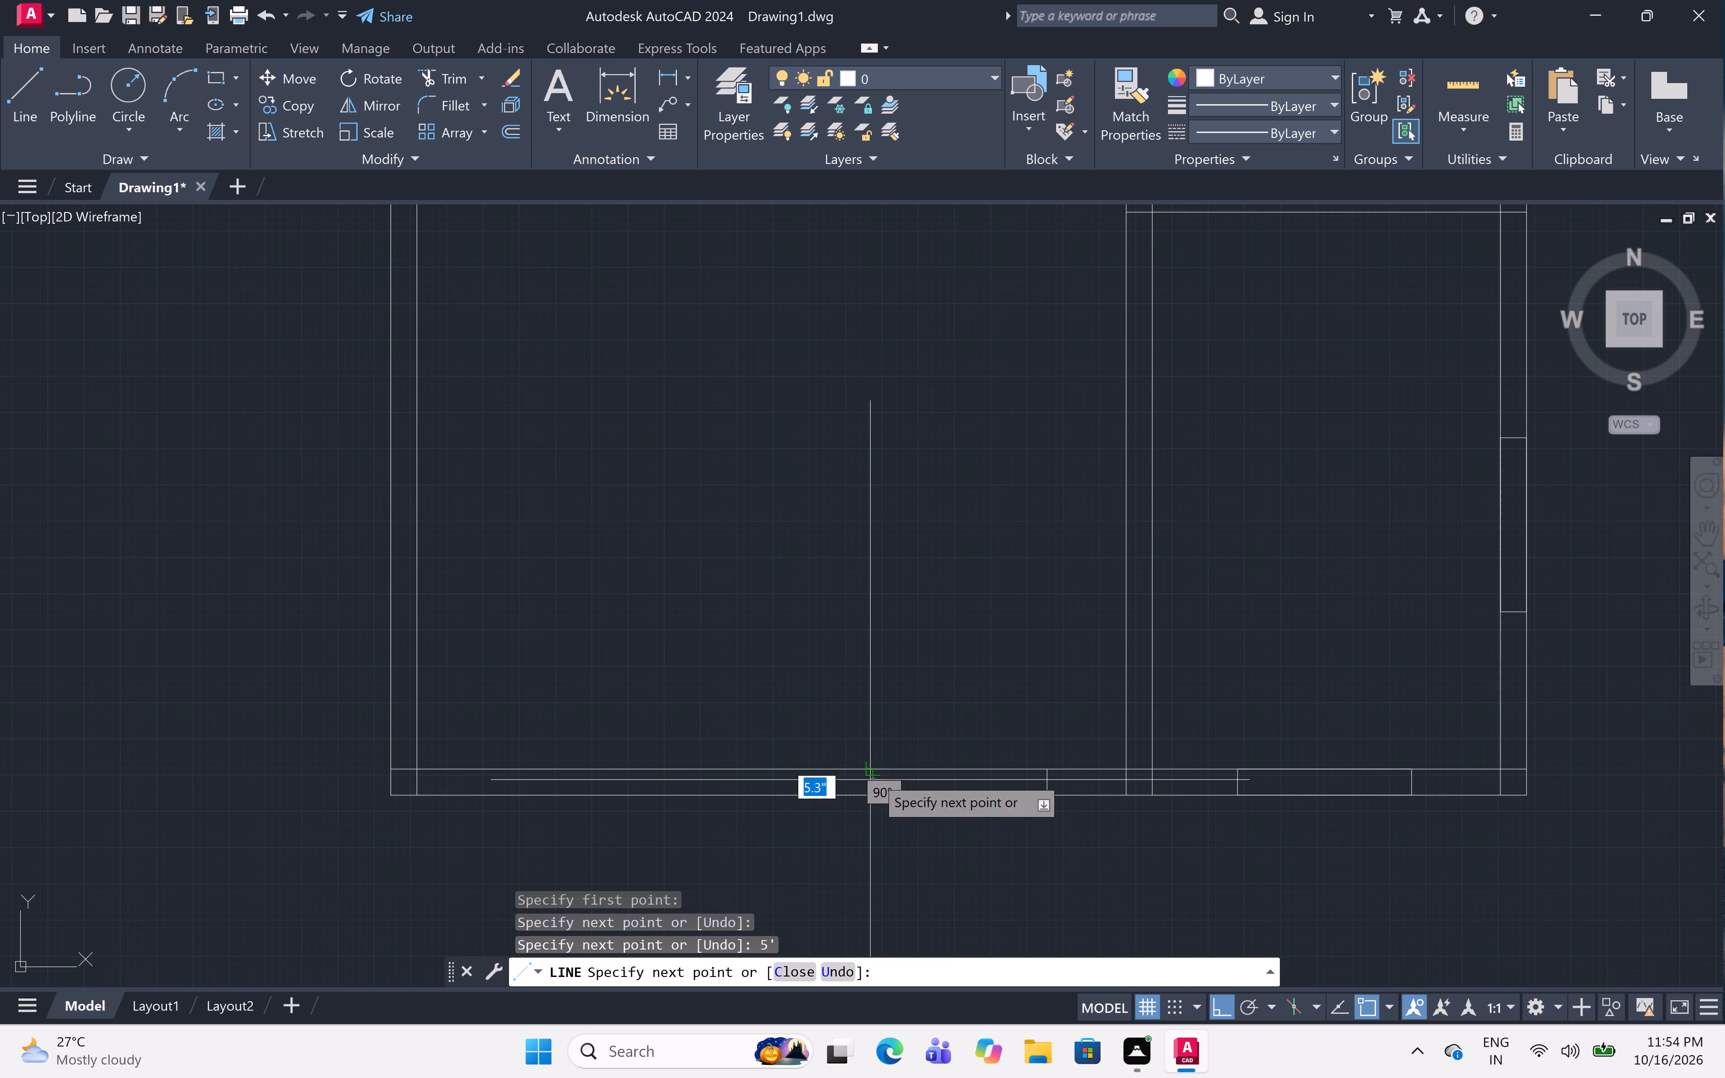
left_click_drag(873, 772, 882, 769)
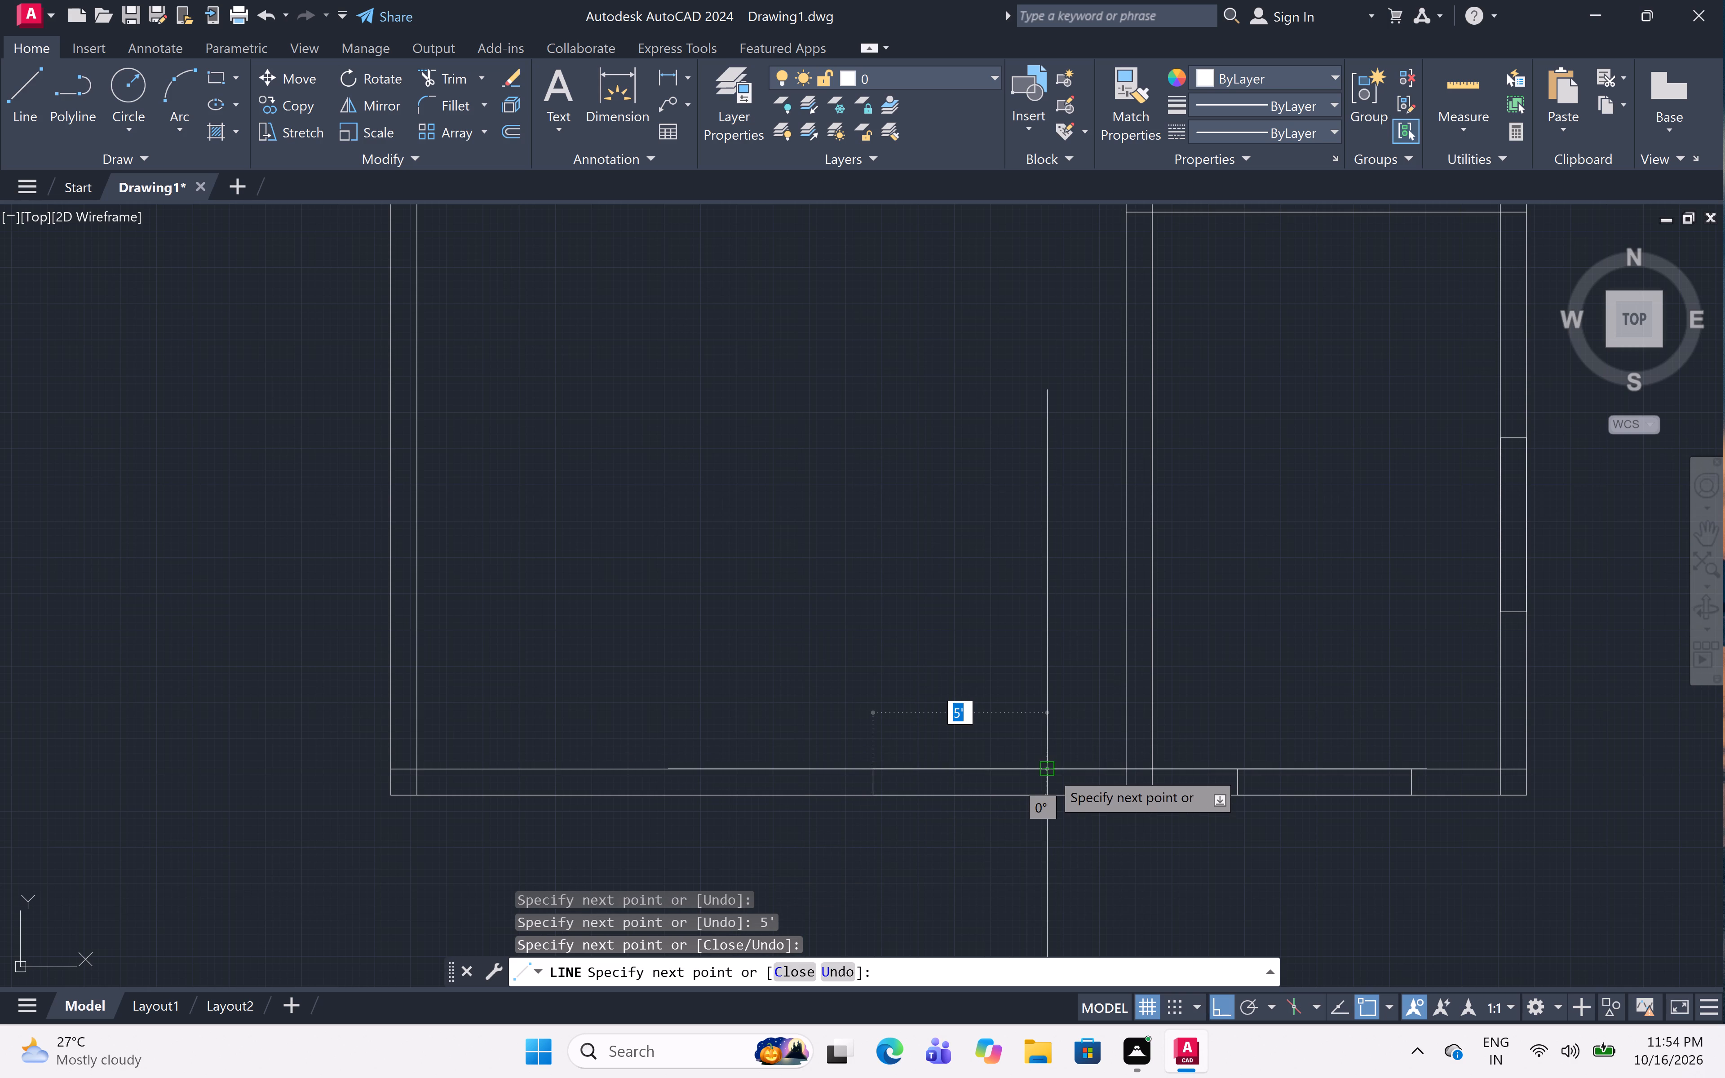
left_click(1050, 771)
key("space")
Draw a second 5' wide rectangular opening across the large lower-left room's bottom outer wall, left of the first one.
scroll(1101, 690, "down", 2)
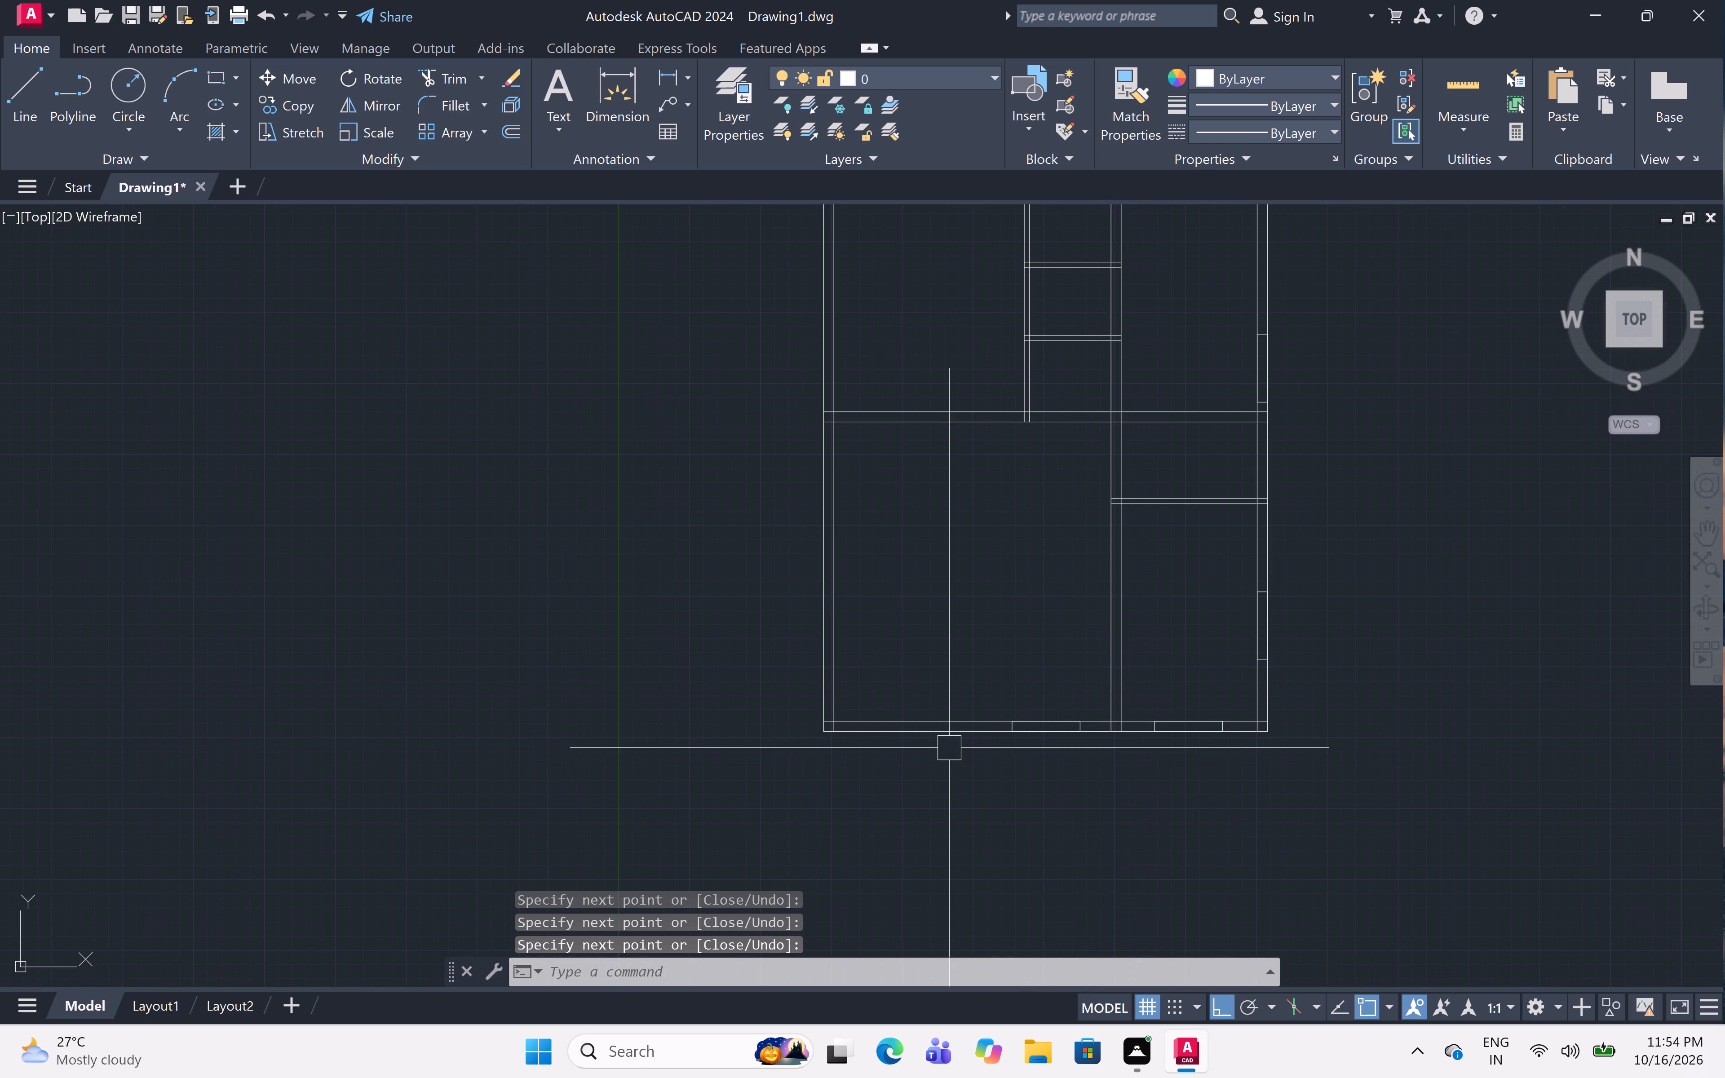
scroll(943, 733, "up", 3)
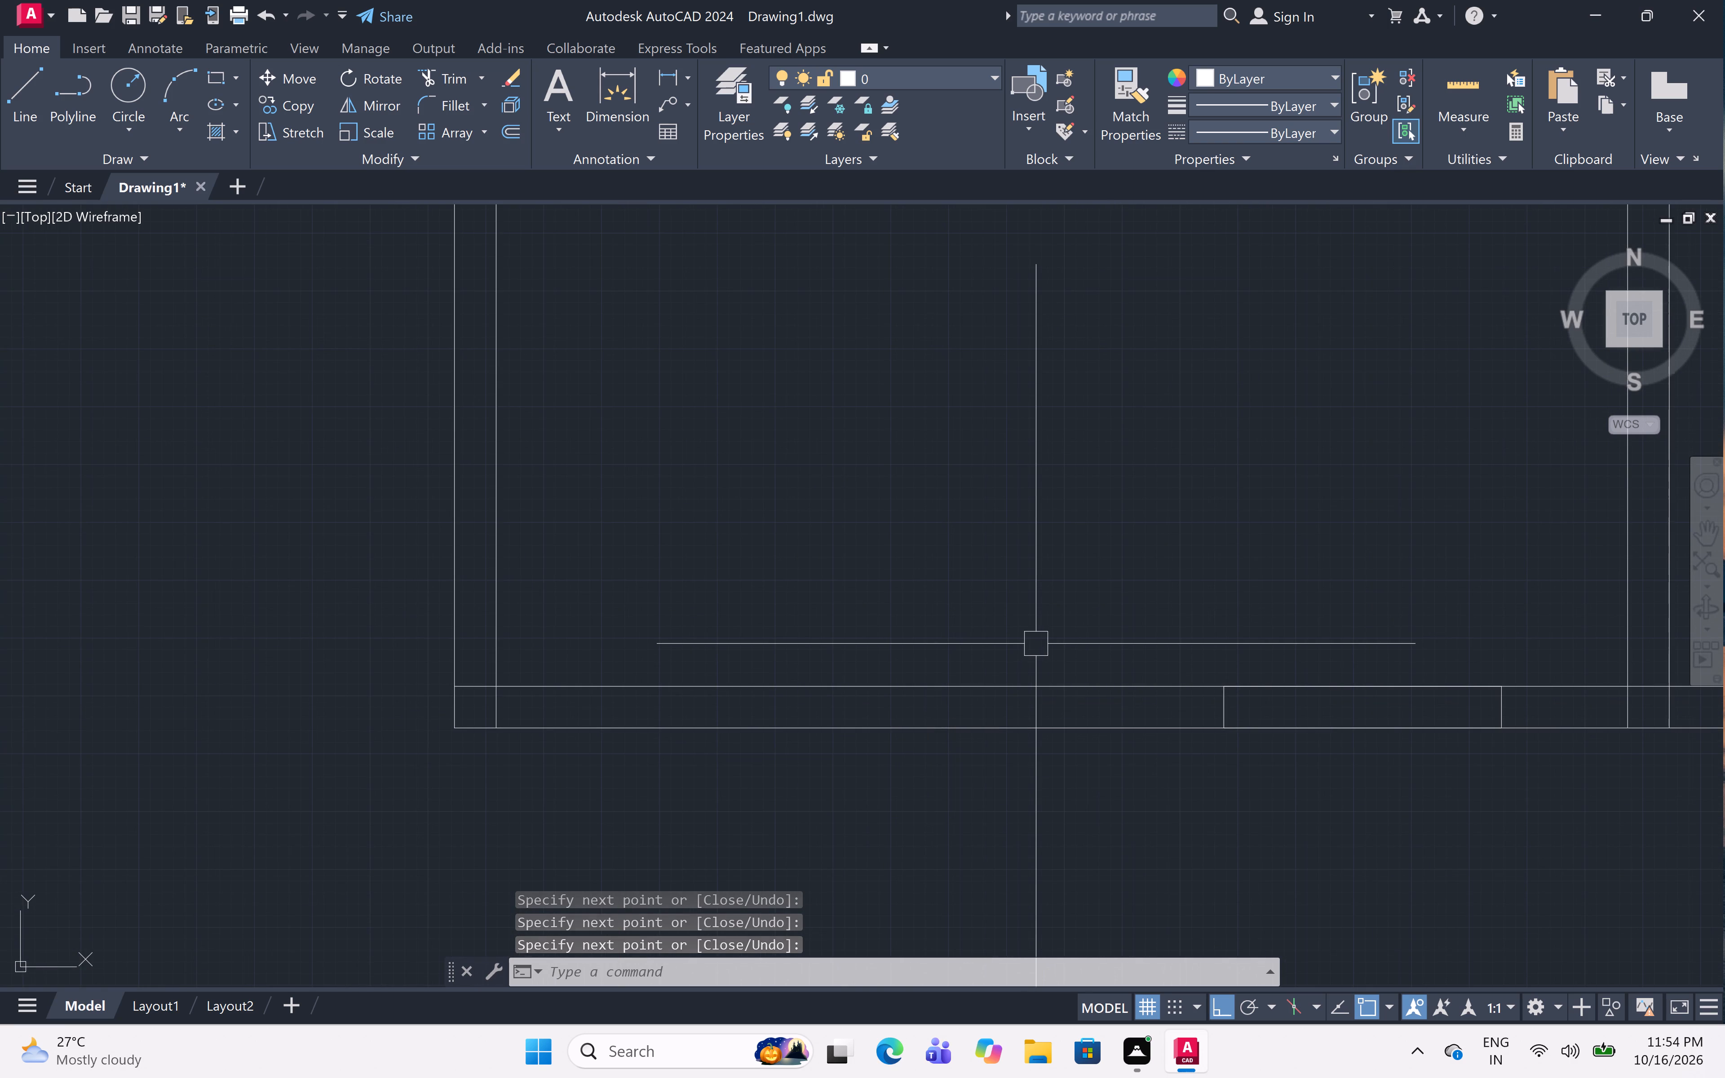
type("l")
key("space")
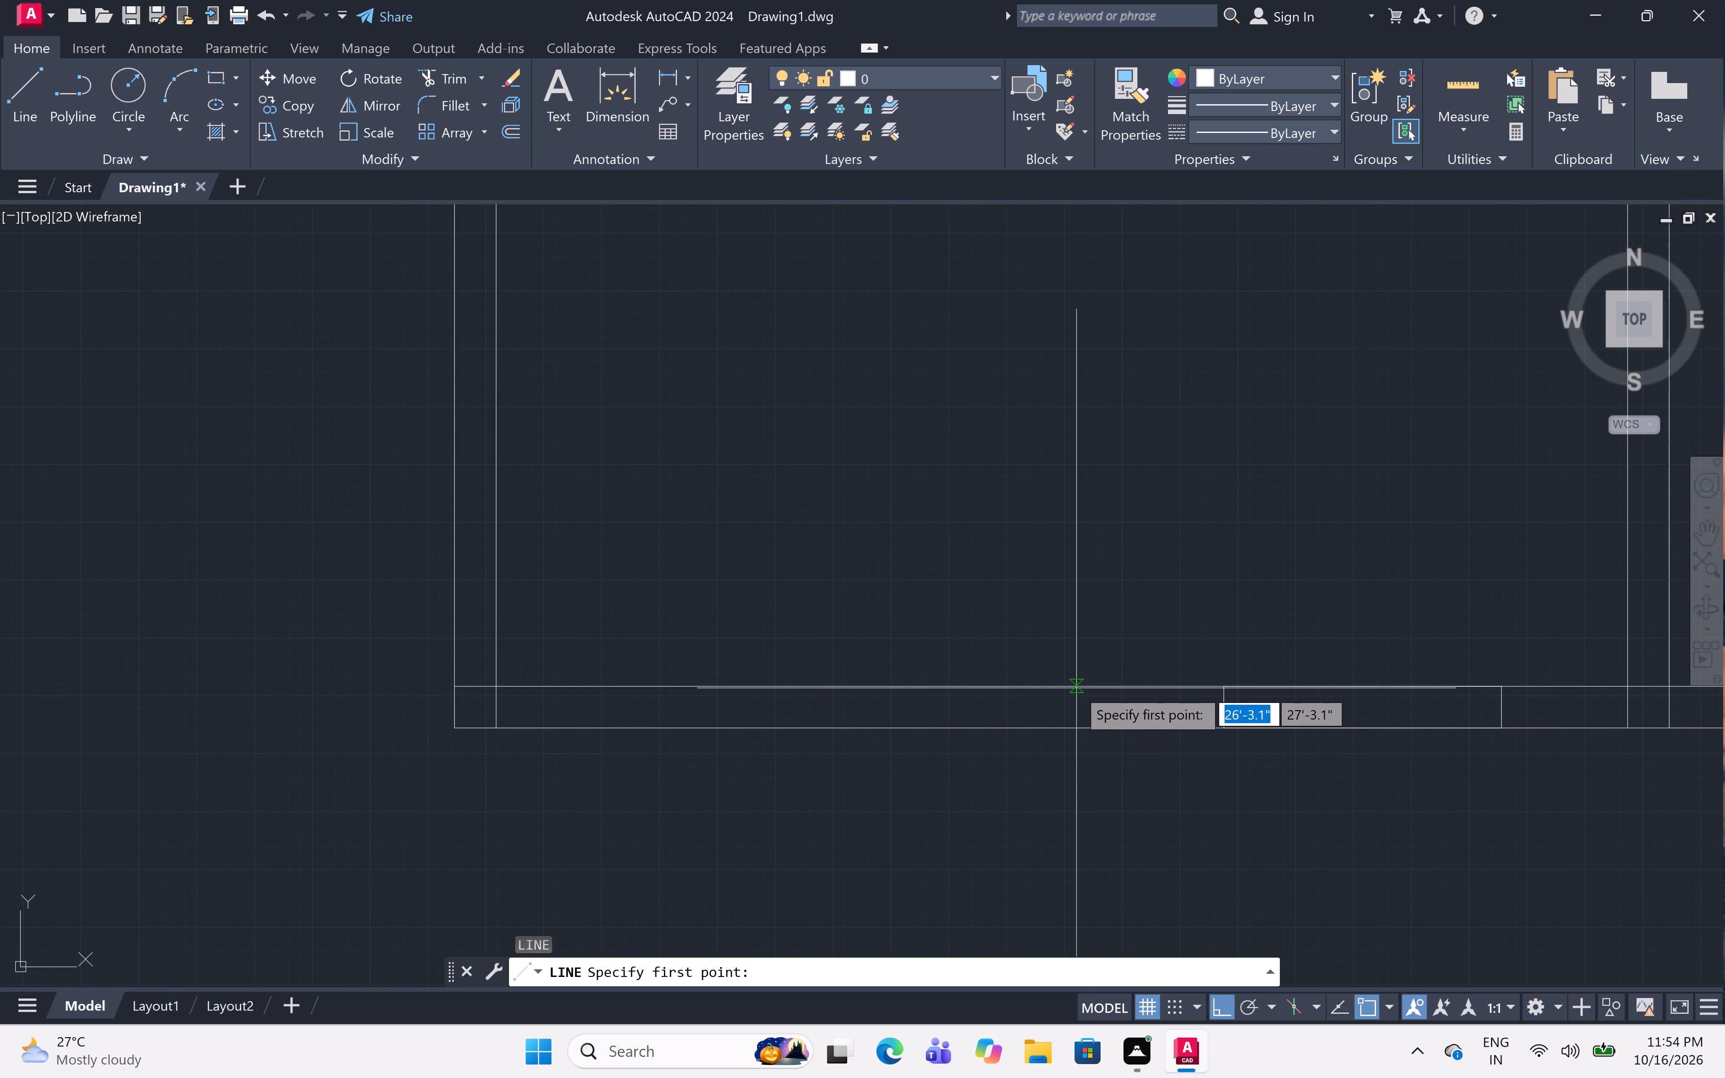
left_click(1076, 687)
left_click(1079, 724)
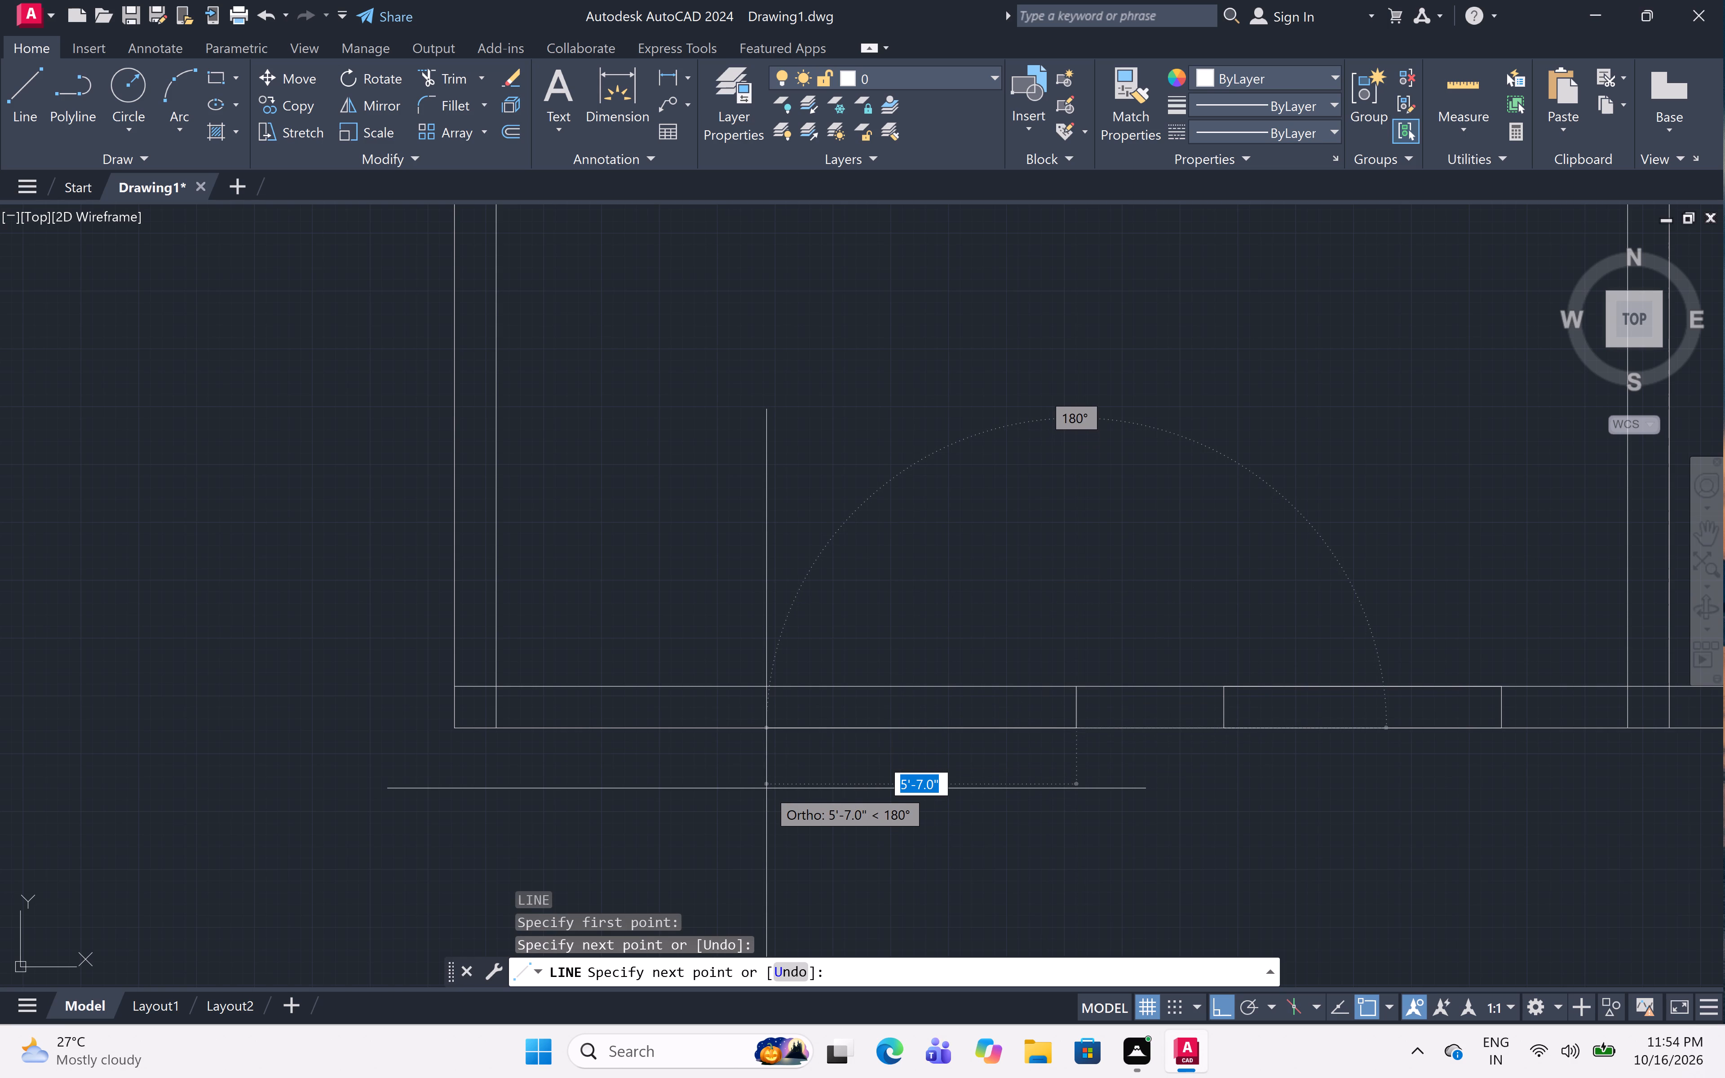
type("5'")
key("space")
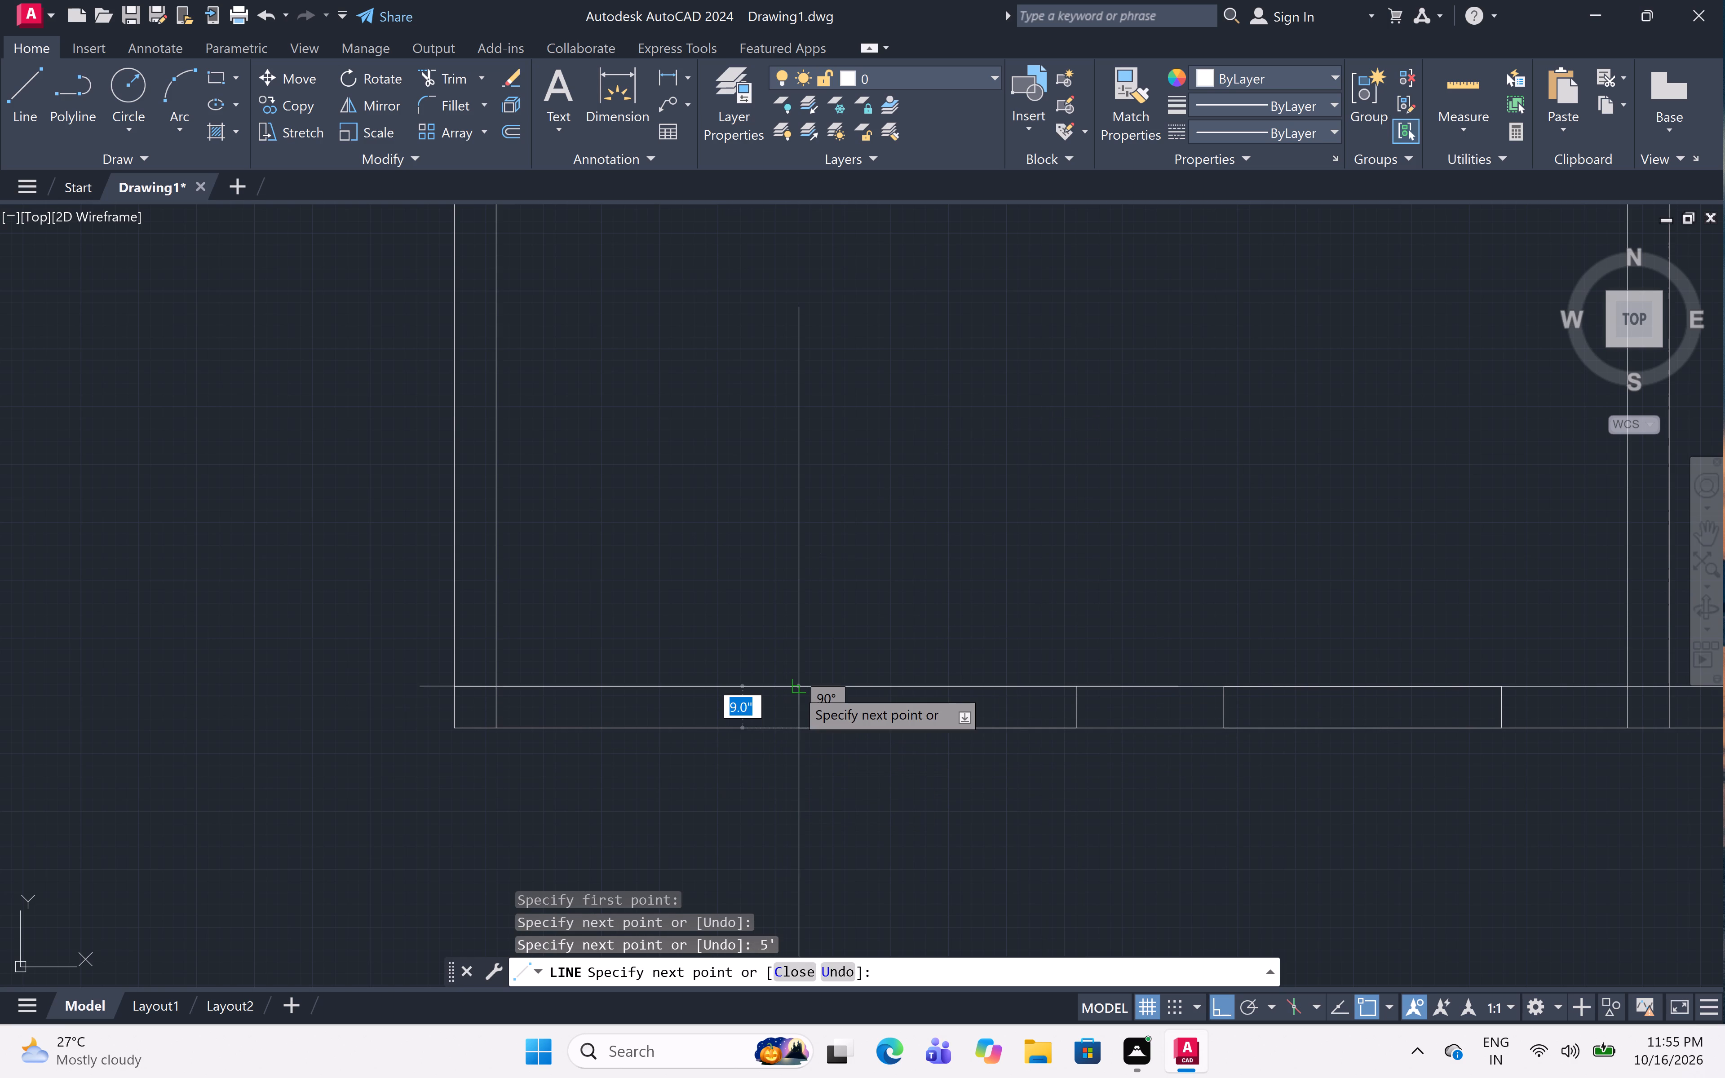
left_click(795, 687)
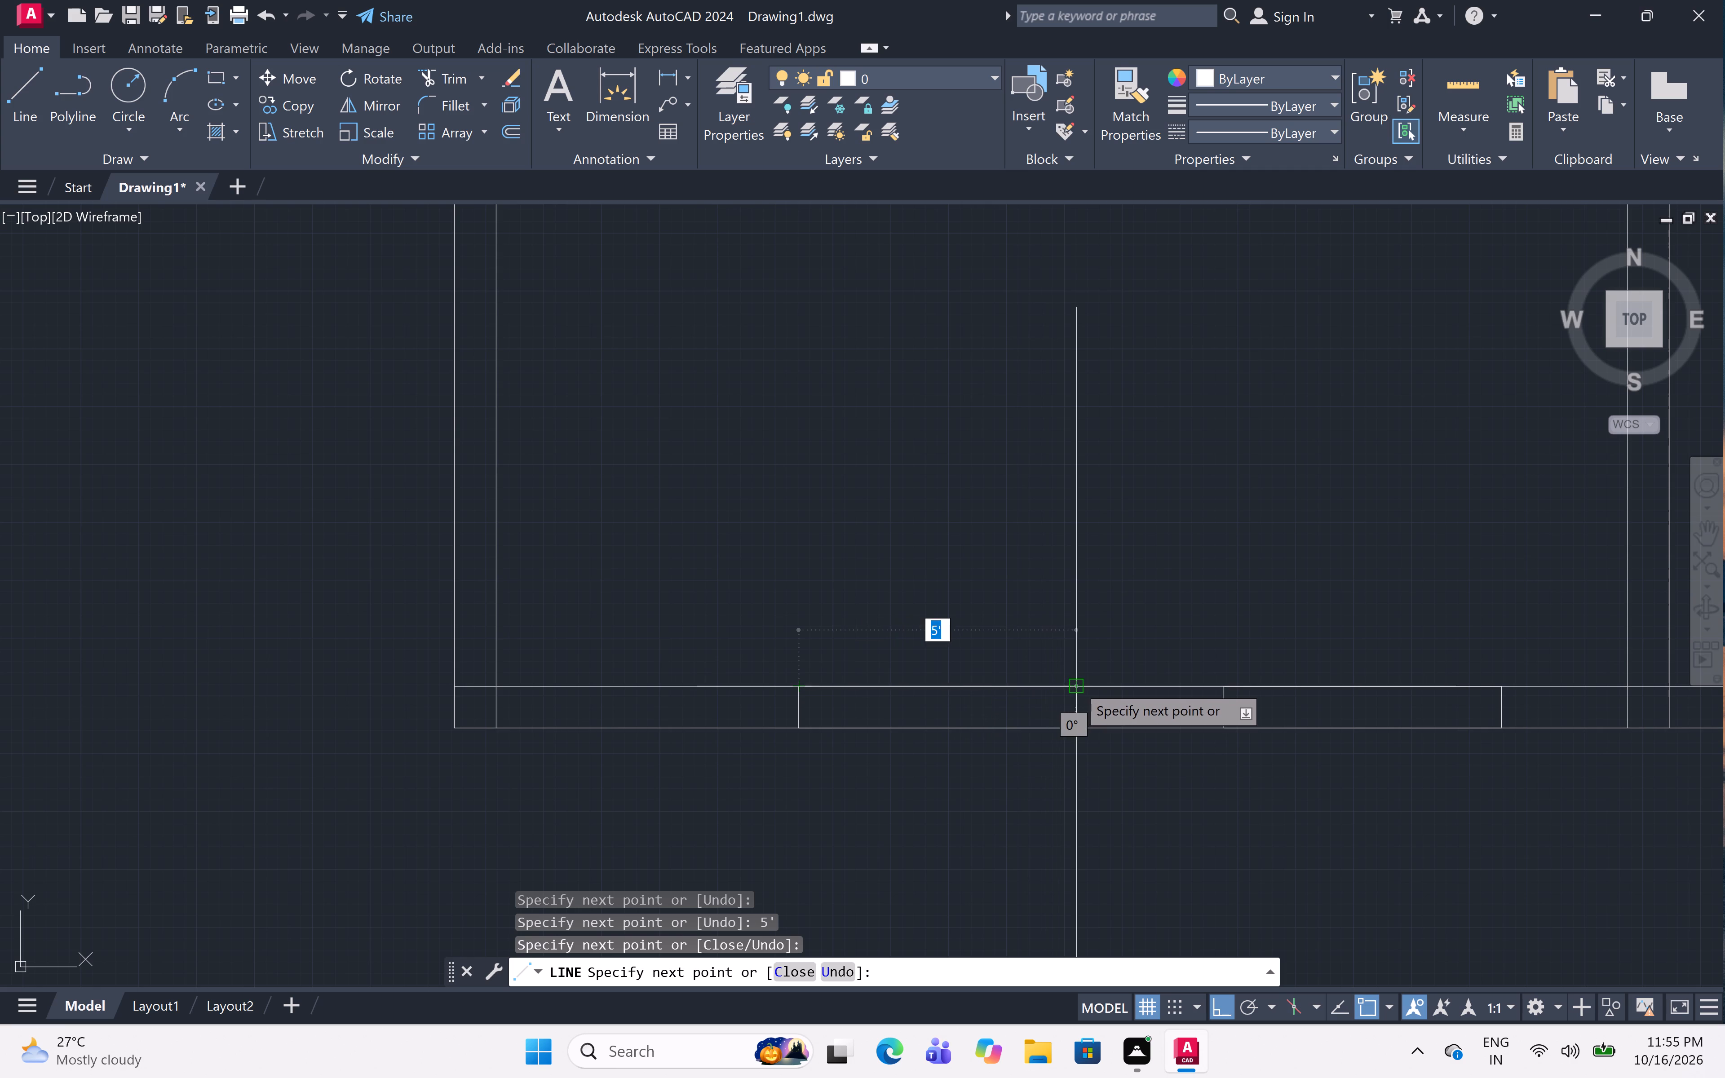
left_click(1076, 684)
key("Escape")
Draw a 5' long rectangular opening across the left outer wall of the large lower-left room, in its lower half.
scroll(1078, 625, "down", 2)
middle_click_drag(1103, 565, 1085, 639)
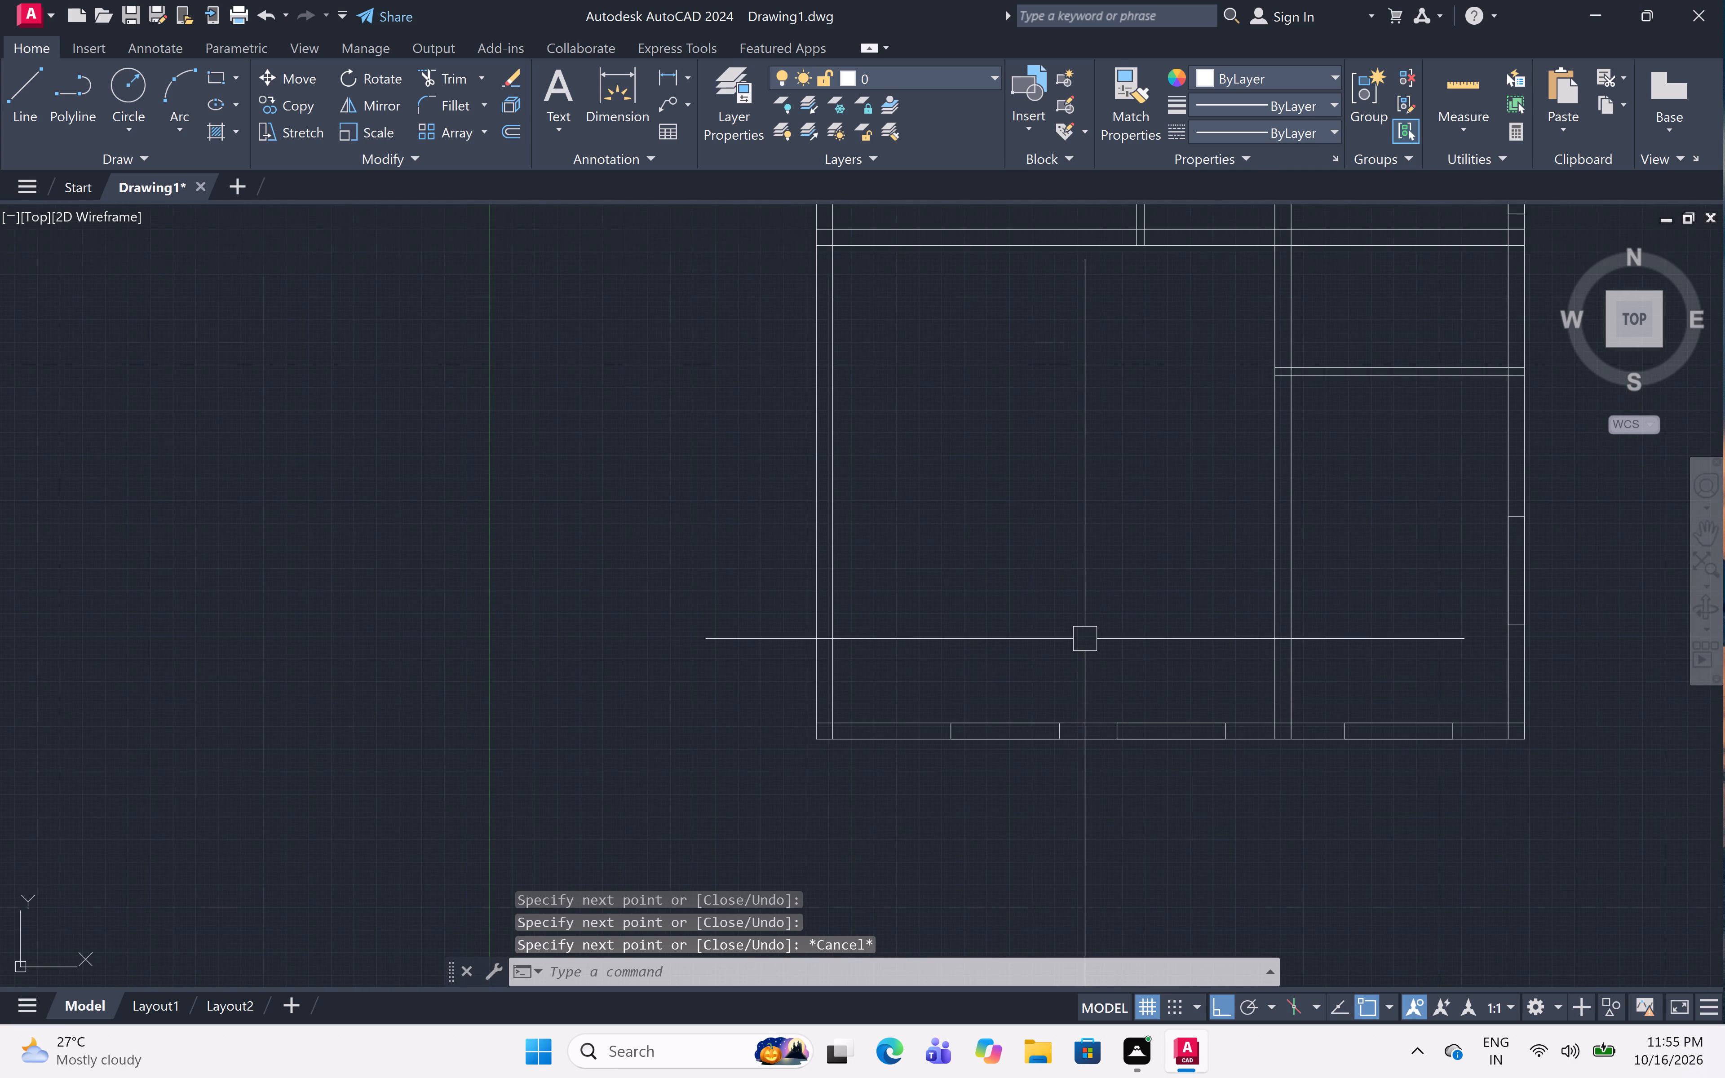
scroll(1086, 637, "down", 1)
middle_click_drag(1086, 636, 1025, 670)
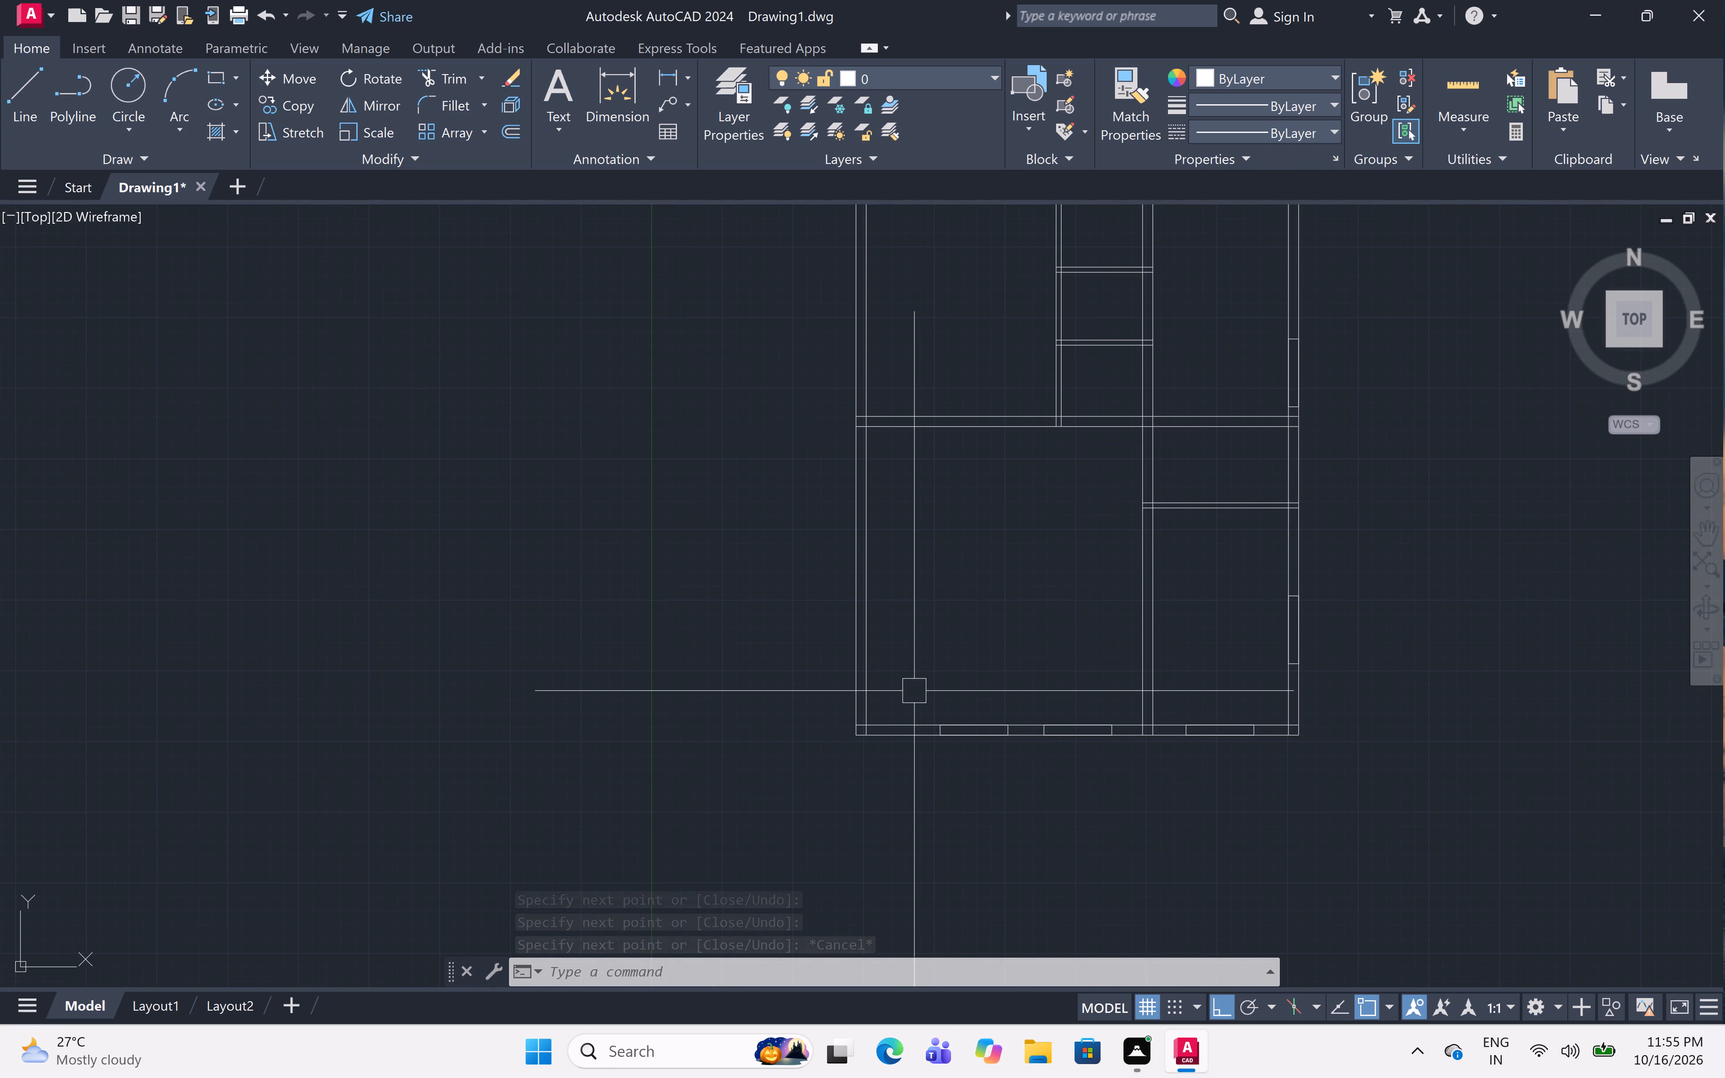
scroll(864, 606, "up", 2)
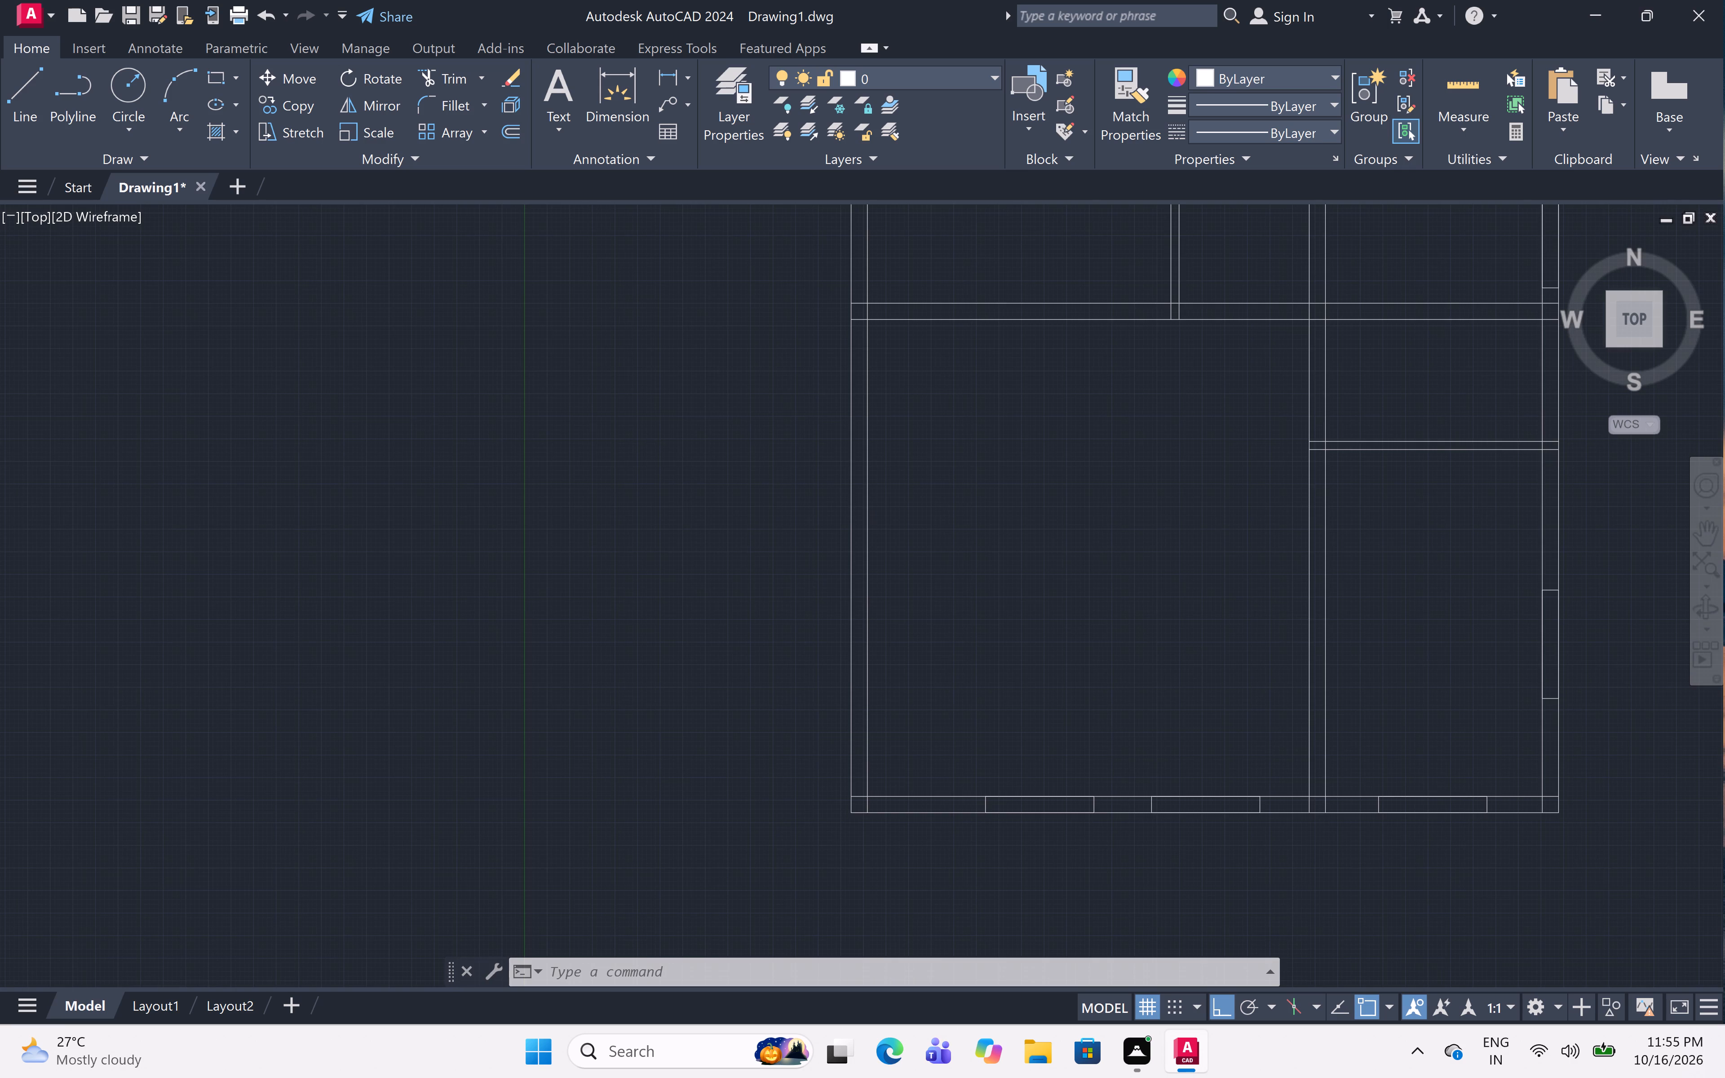
type("l")
key("space")
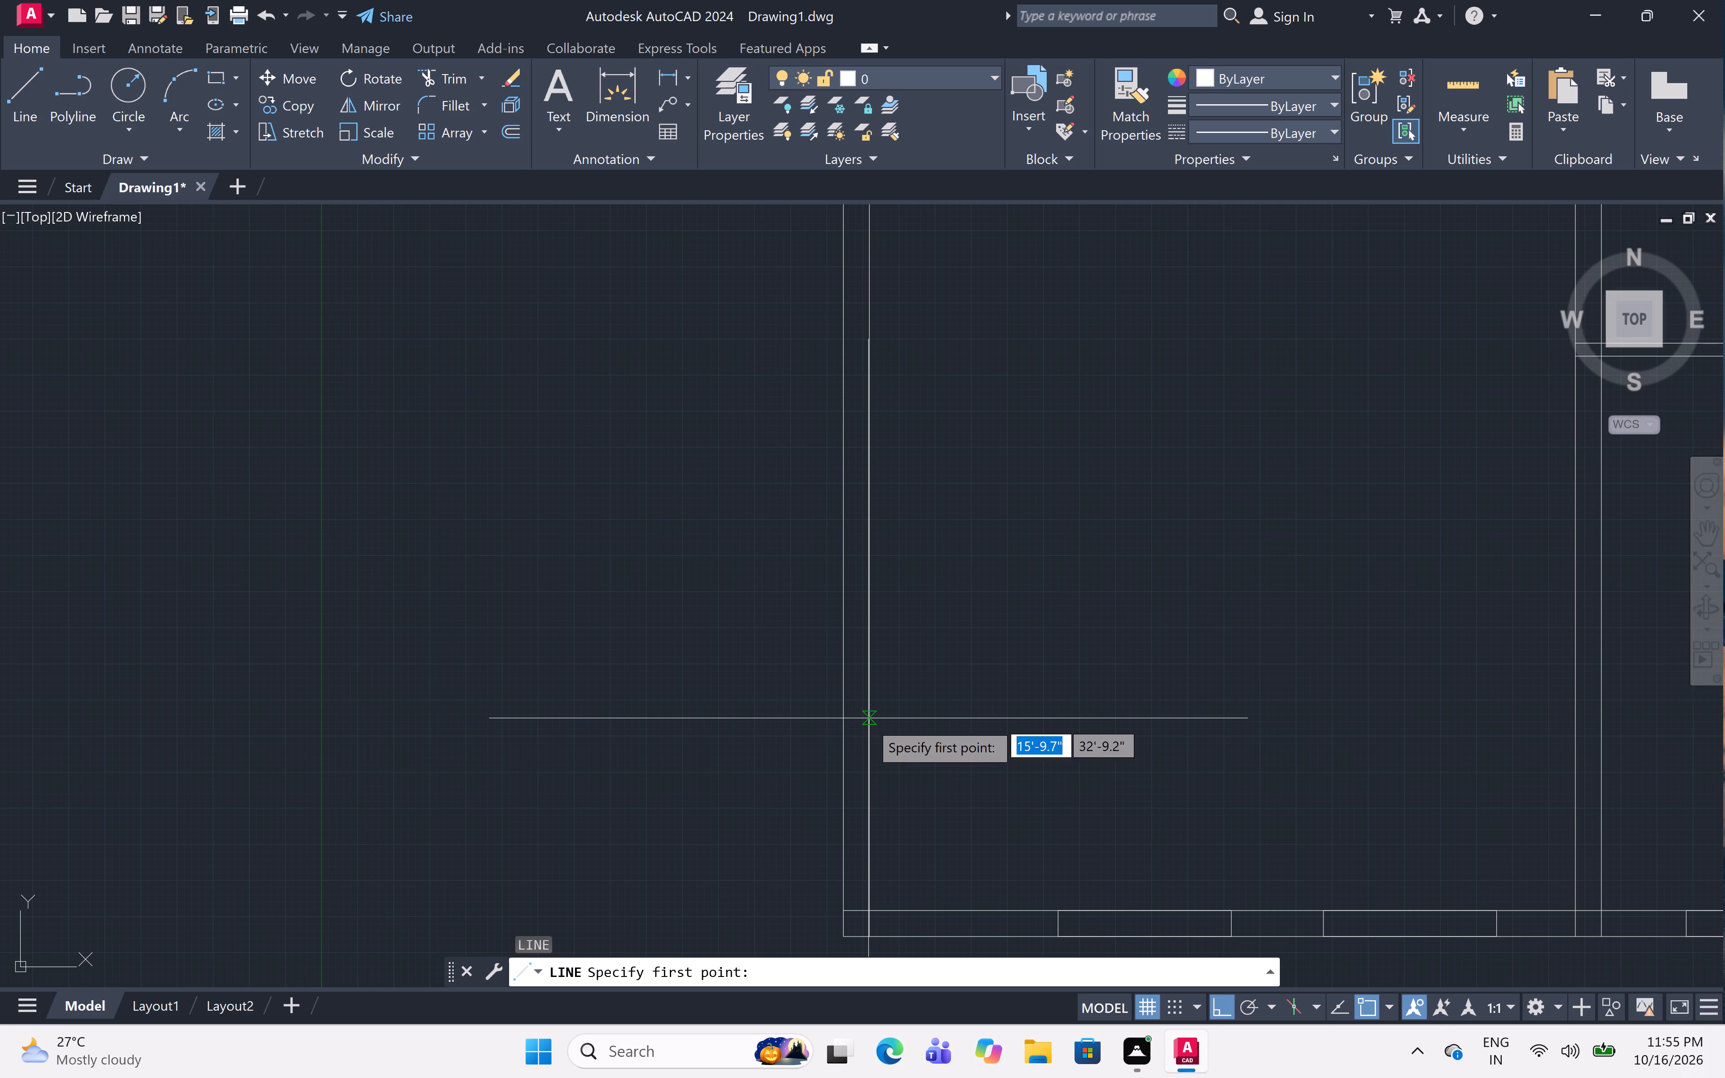
left_click(867, 728)
left_click(846, 729)
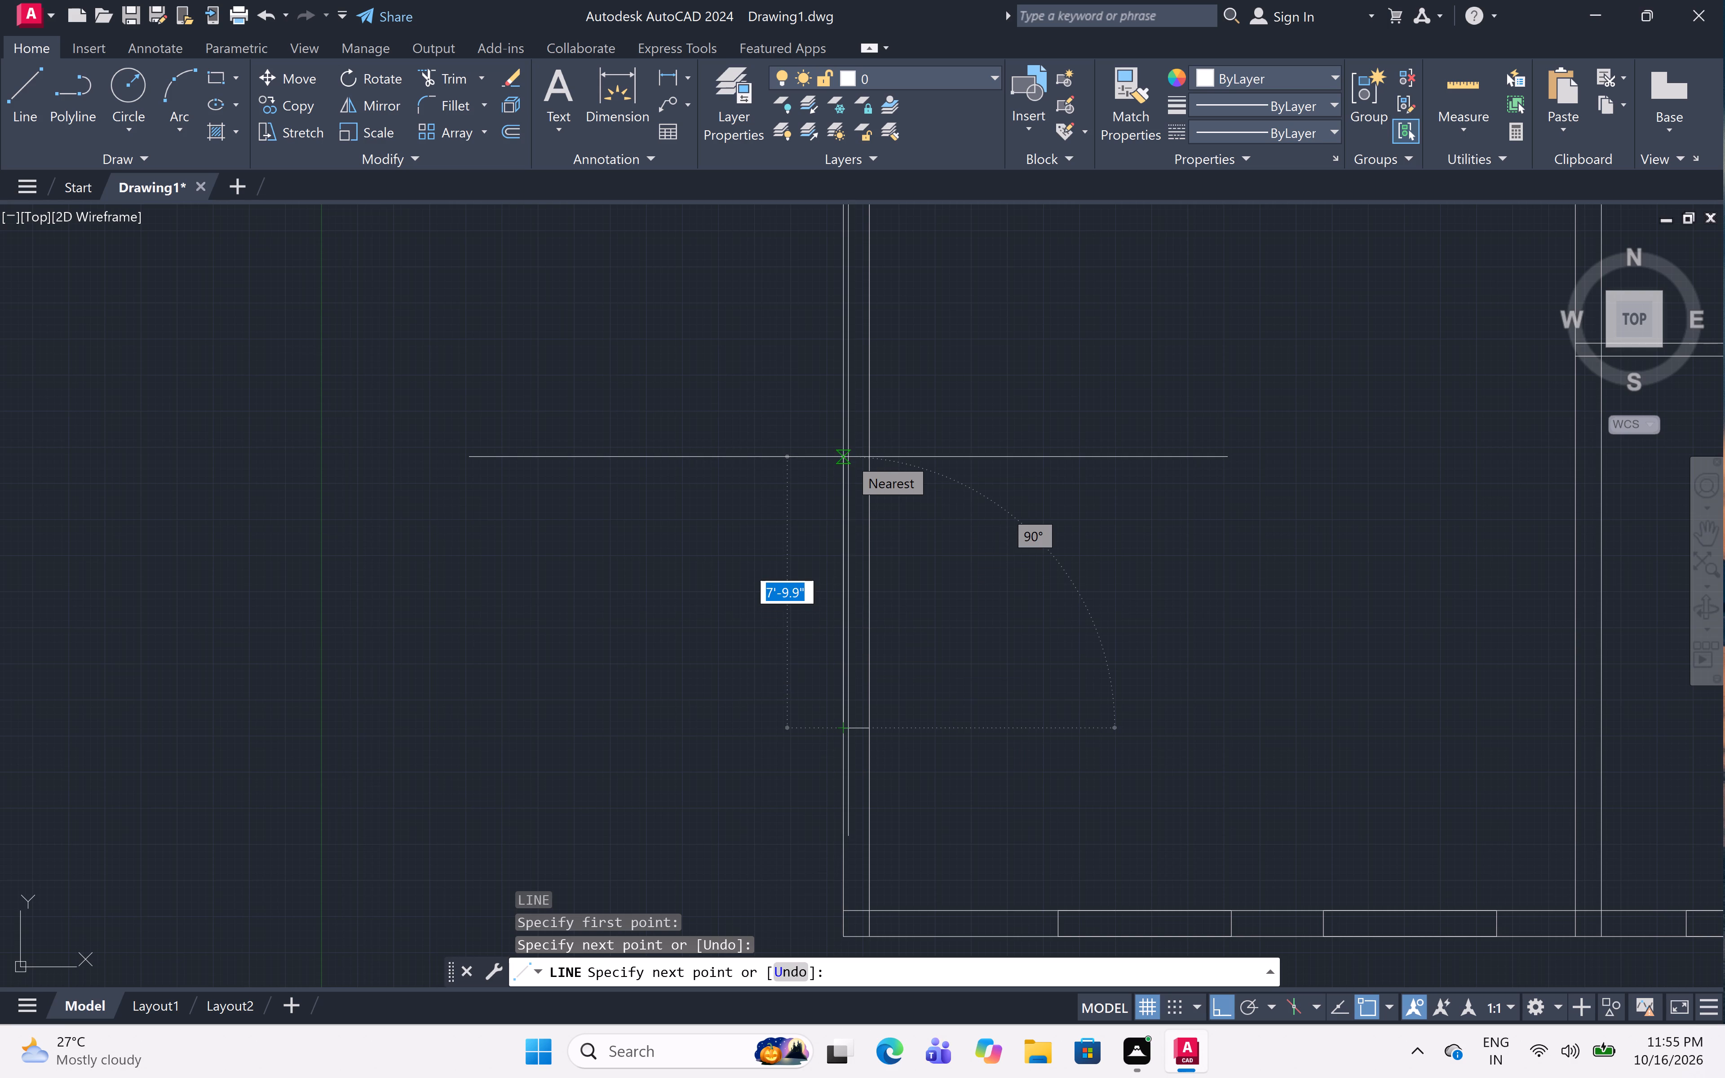
type("5'")
key("space")
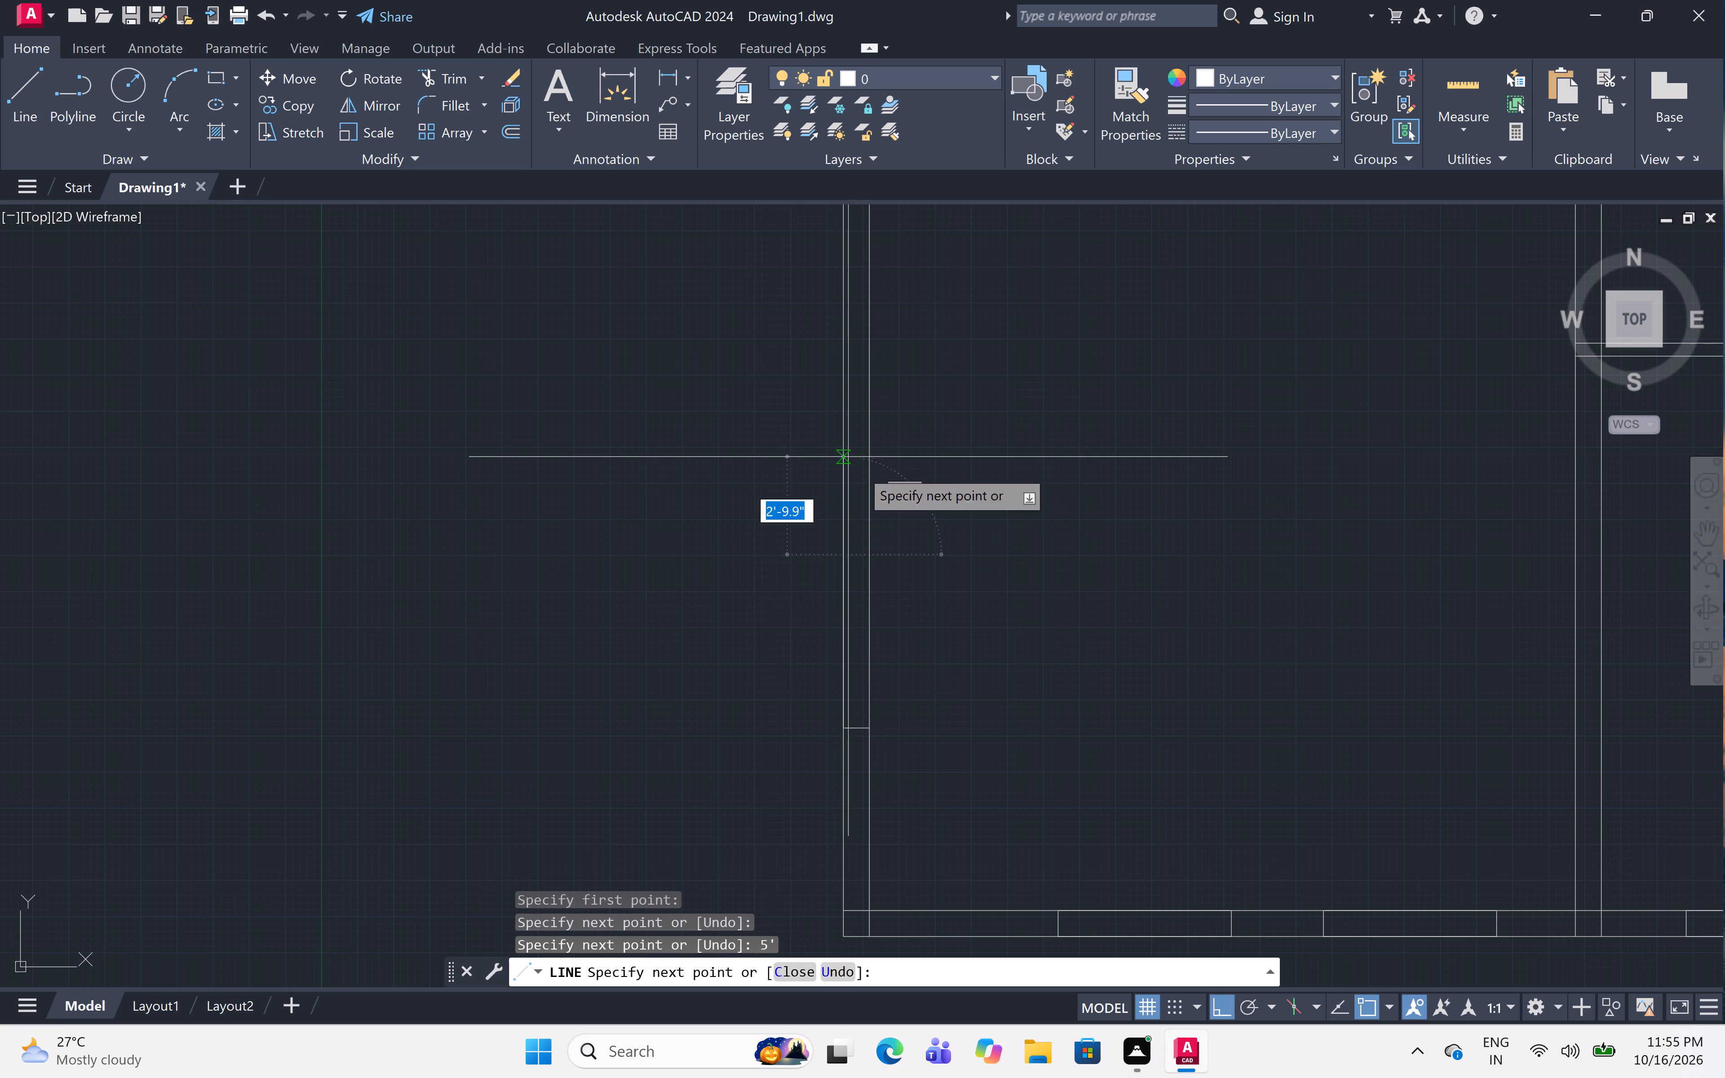
left_click(873, 557)
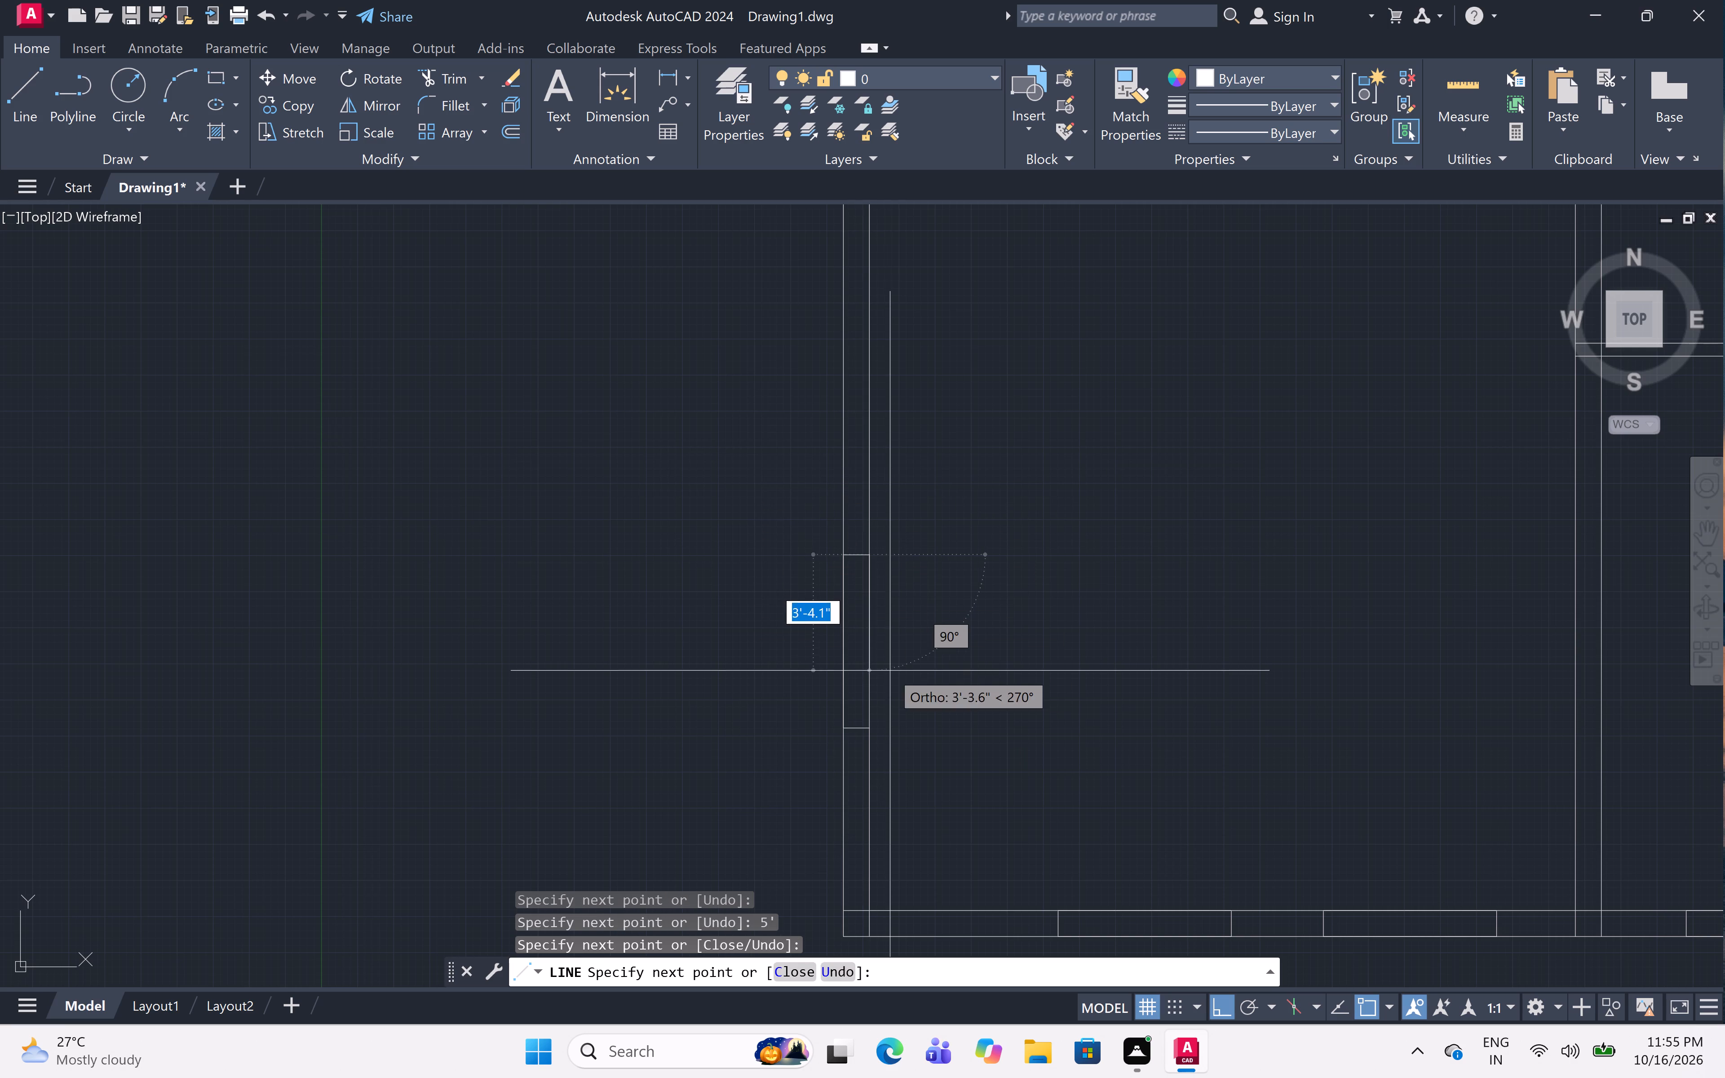
left_click(870, 725)
key("Escape")
Draw a second 5' long rectangular opening across the large lower-left room's left outer wall, above the first one.
scroll(928, 682, "down", 2)
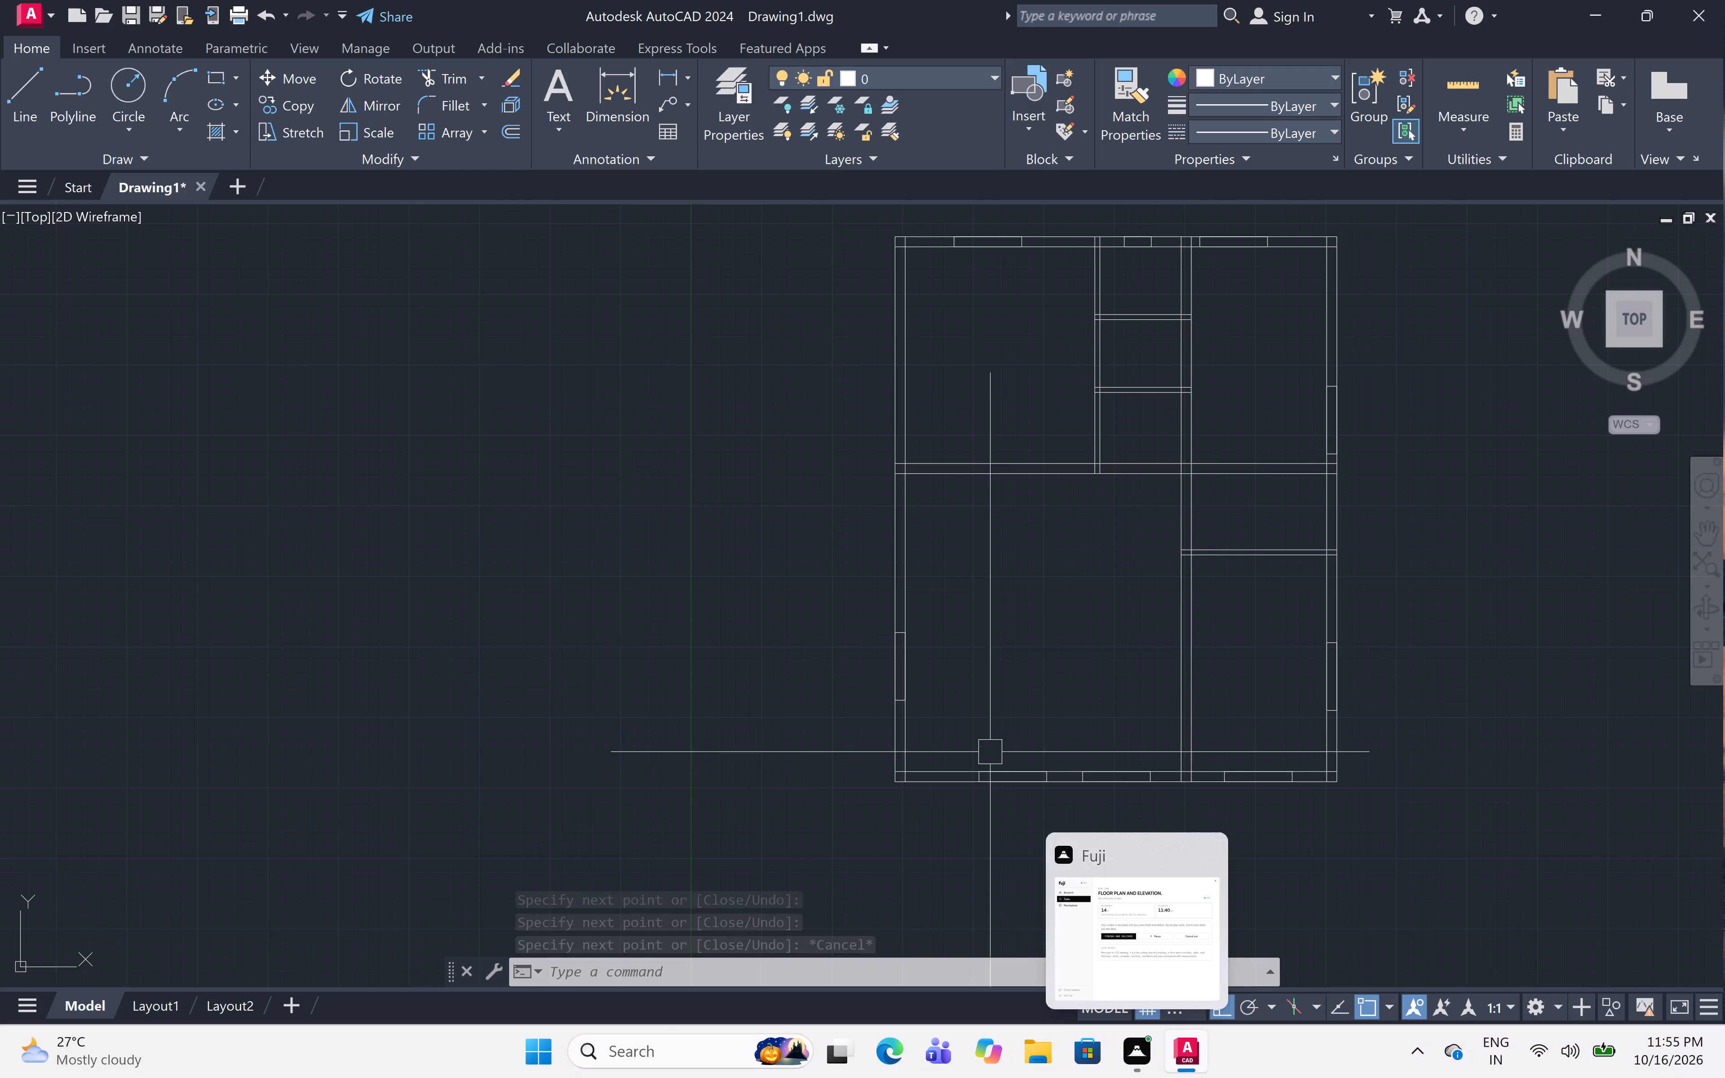
scroll(904, 509, "up", 2)
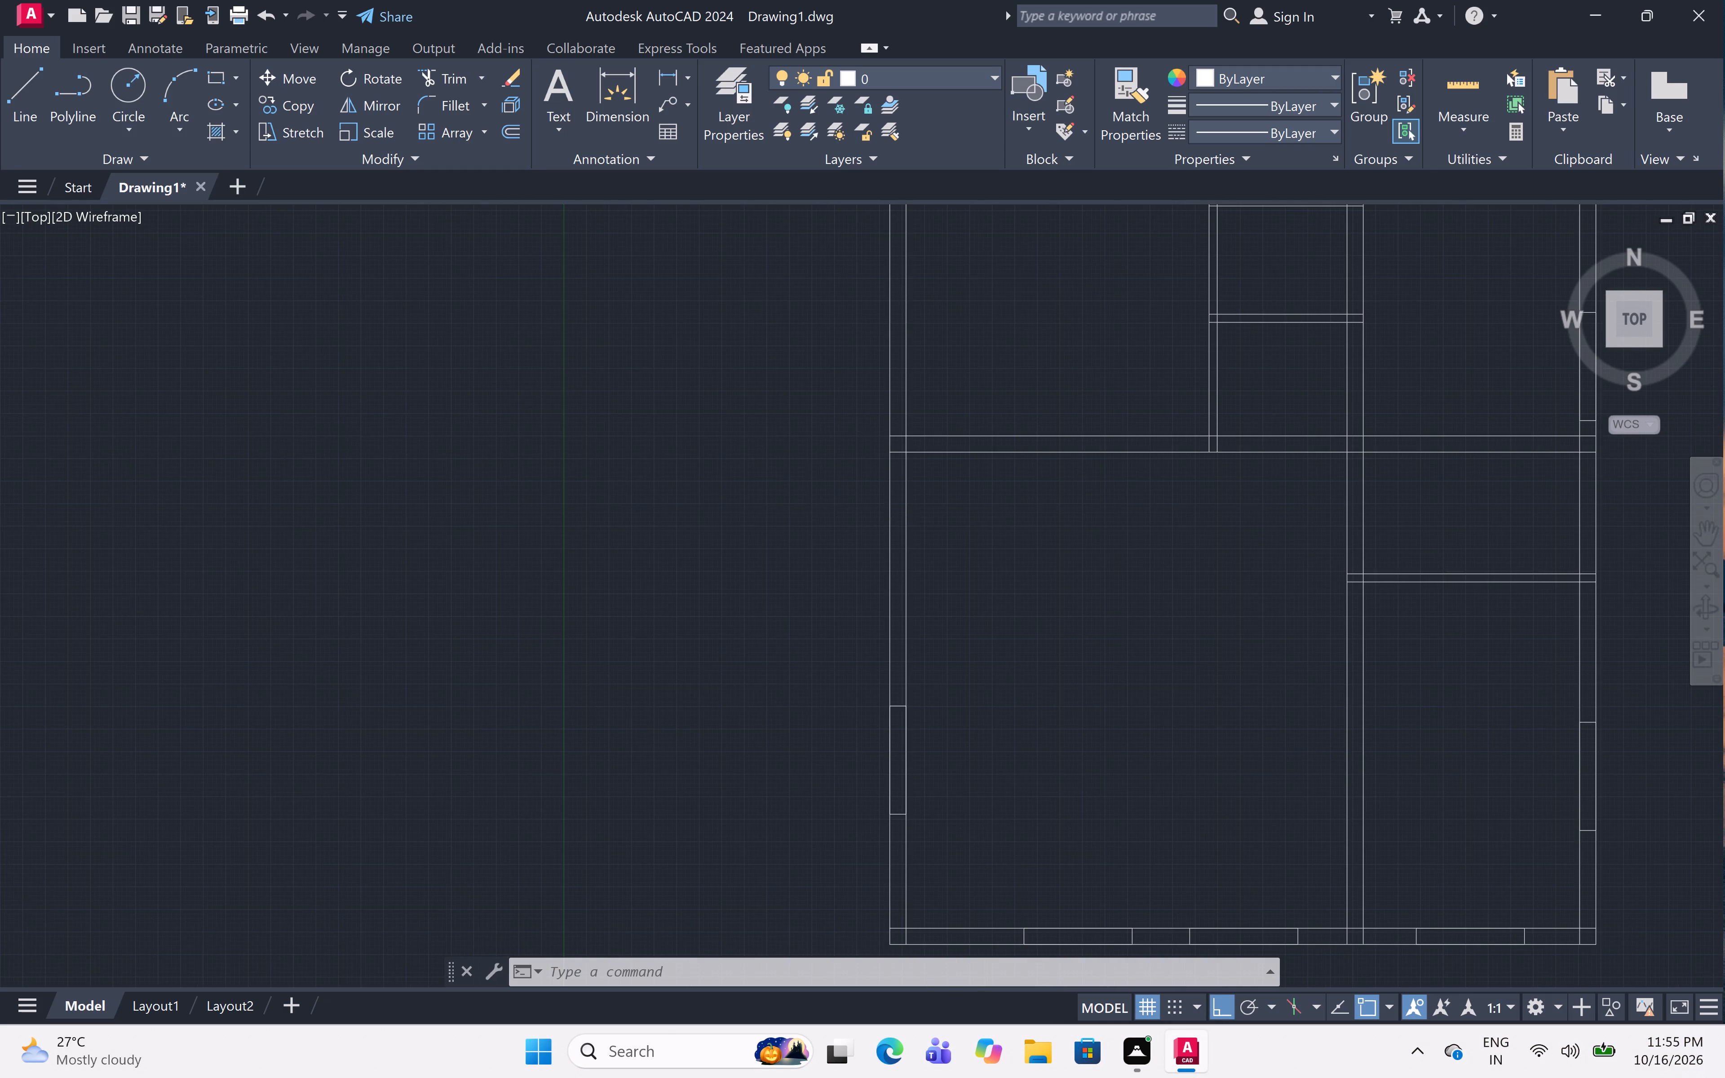
type("l")
key("space")
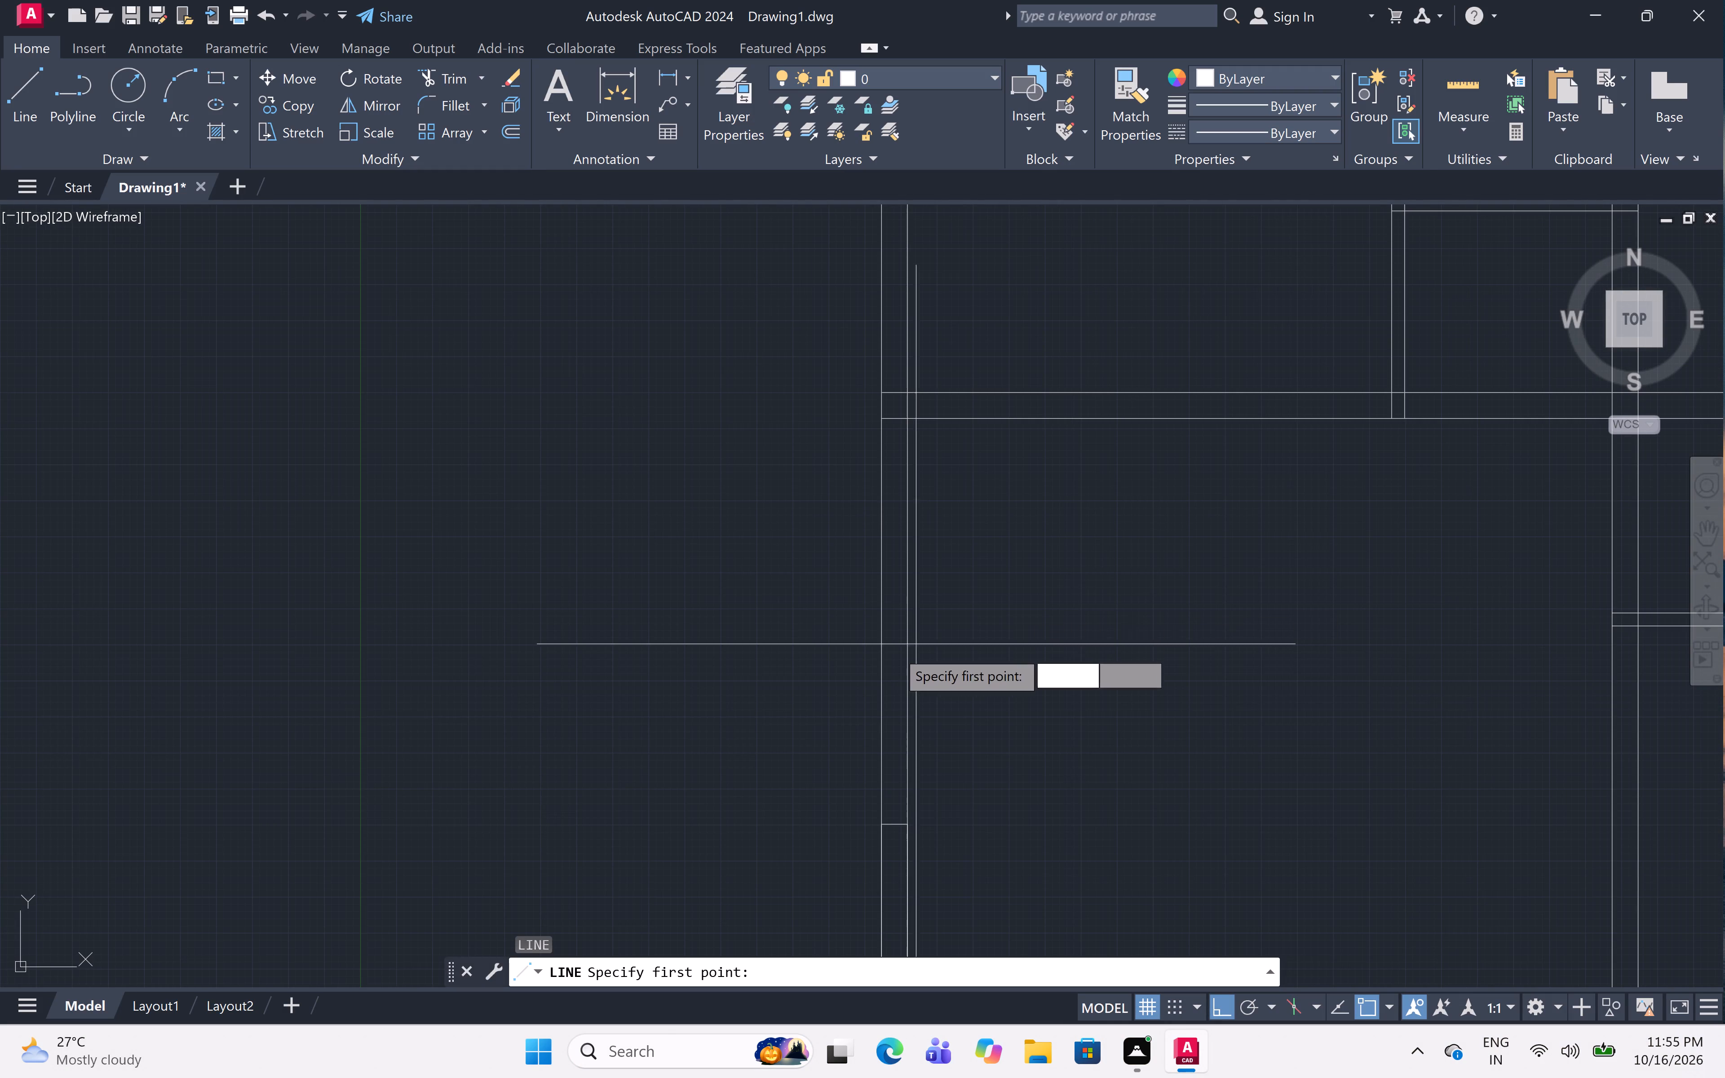
left_click(905, 689)
left_click(884, 684)
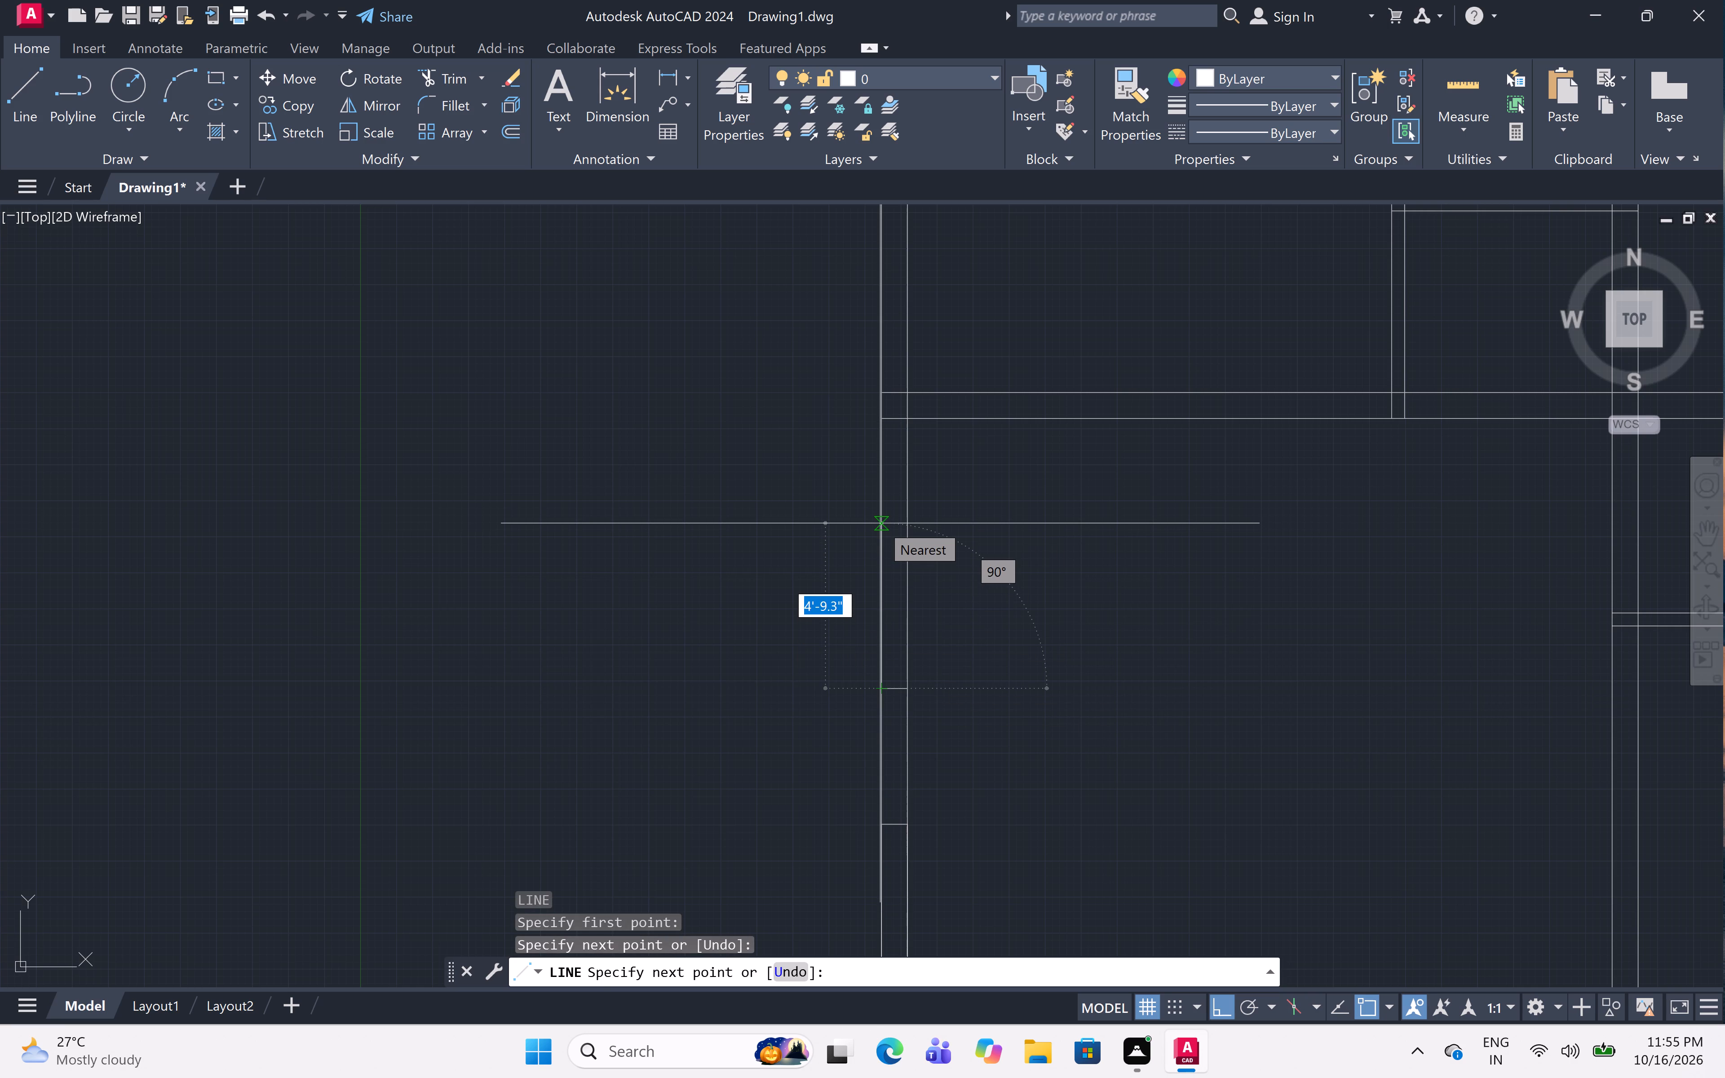
key("5")
type("'")
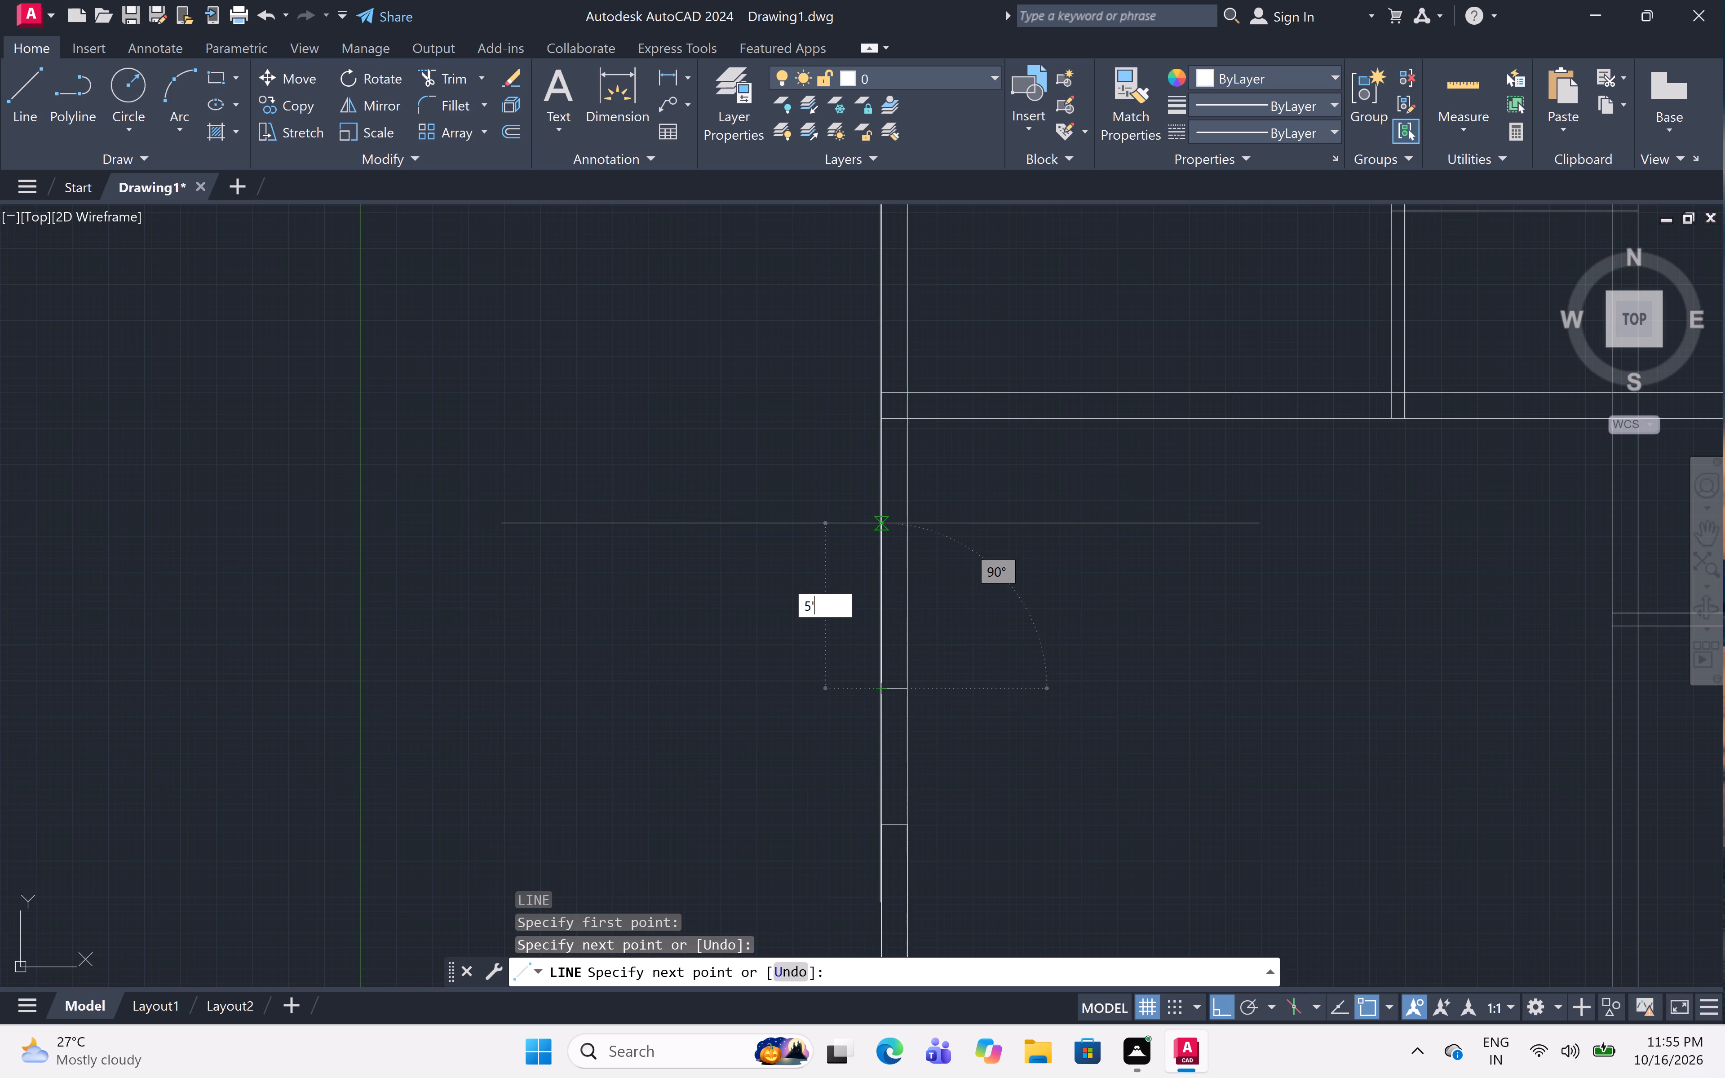
key("space")
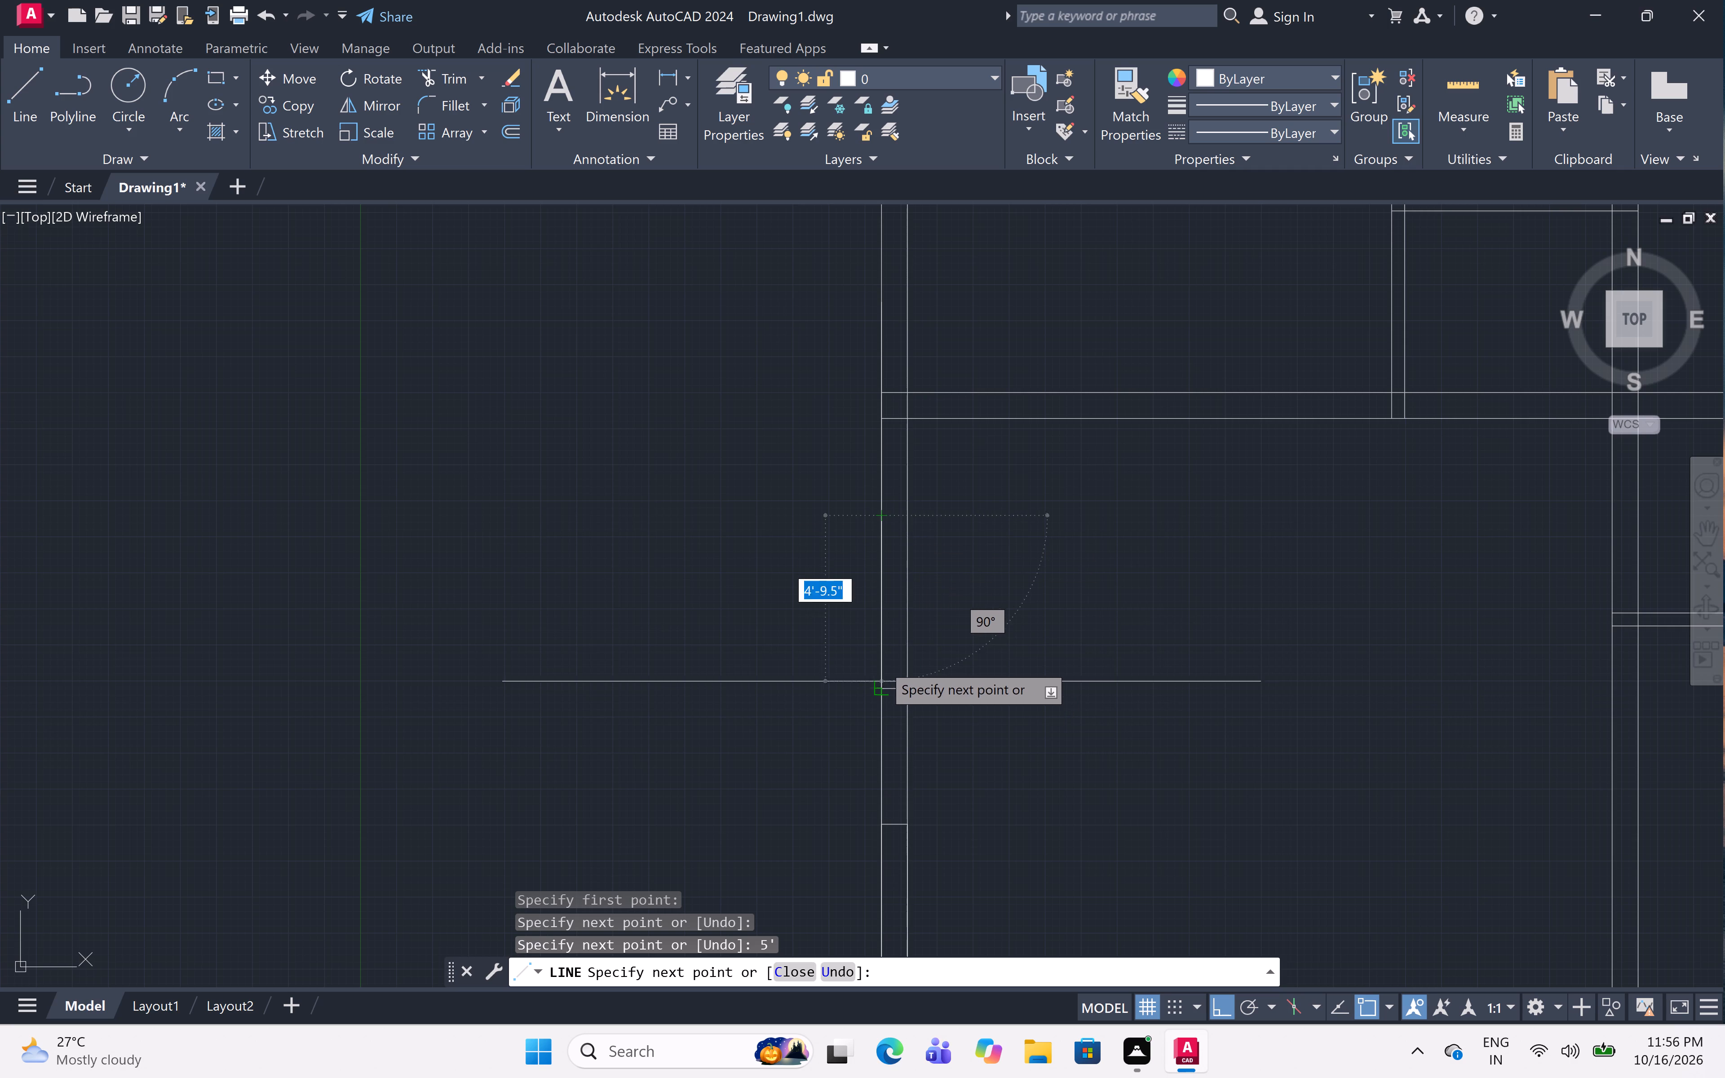
left_click(913, 512)
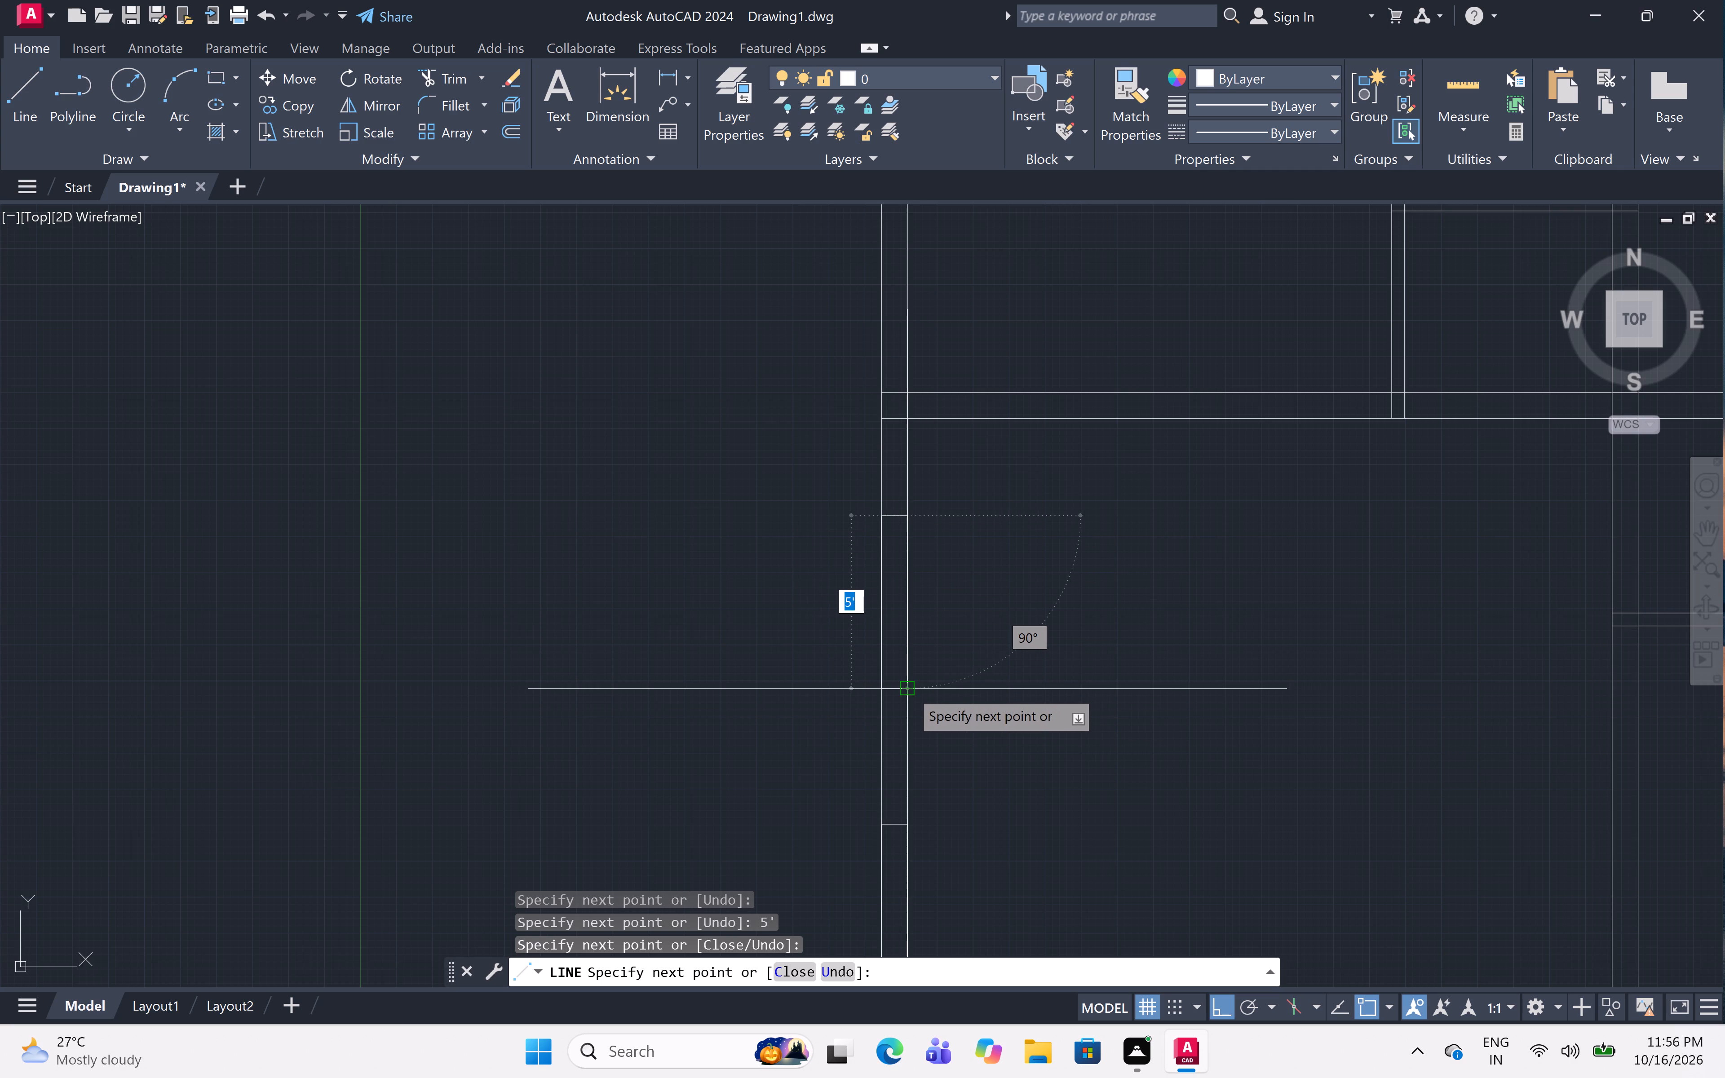
left_click(909, 689)
key("Escape")
scroll(1034, 649, "down", 2)
middle_click_drag(1034, 649, 1037, 663)
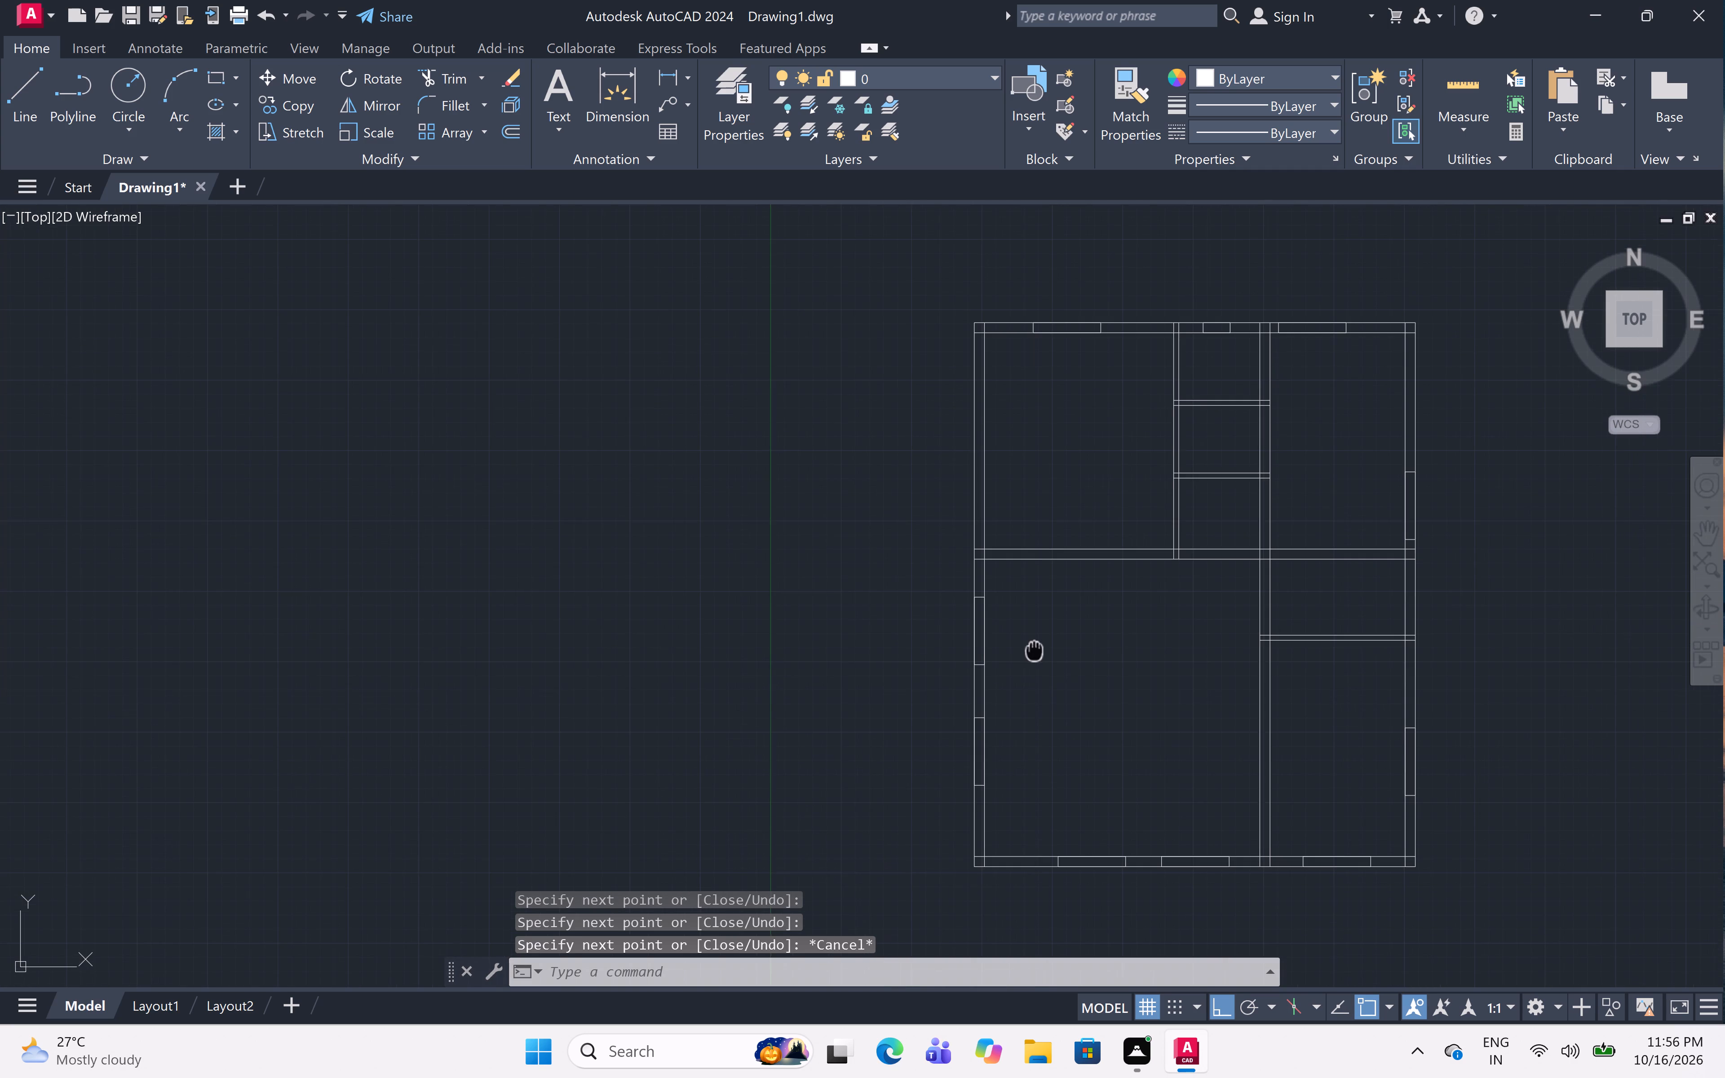
middle_click_drag(1037, 663, 1049, 754)
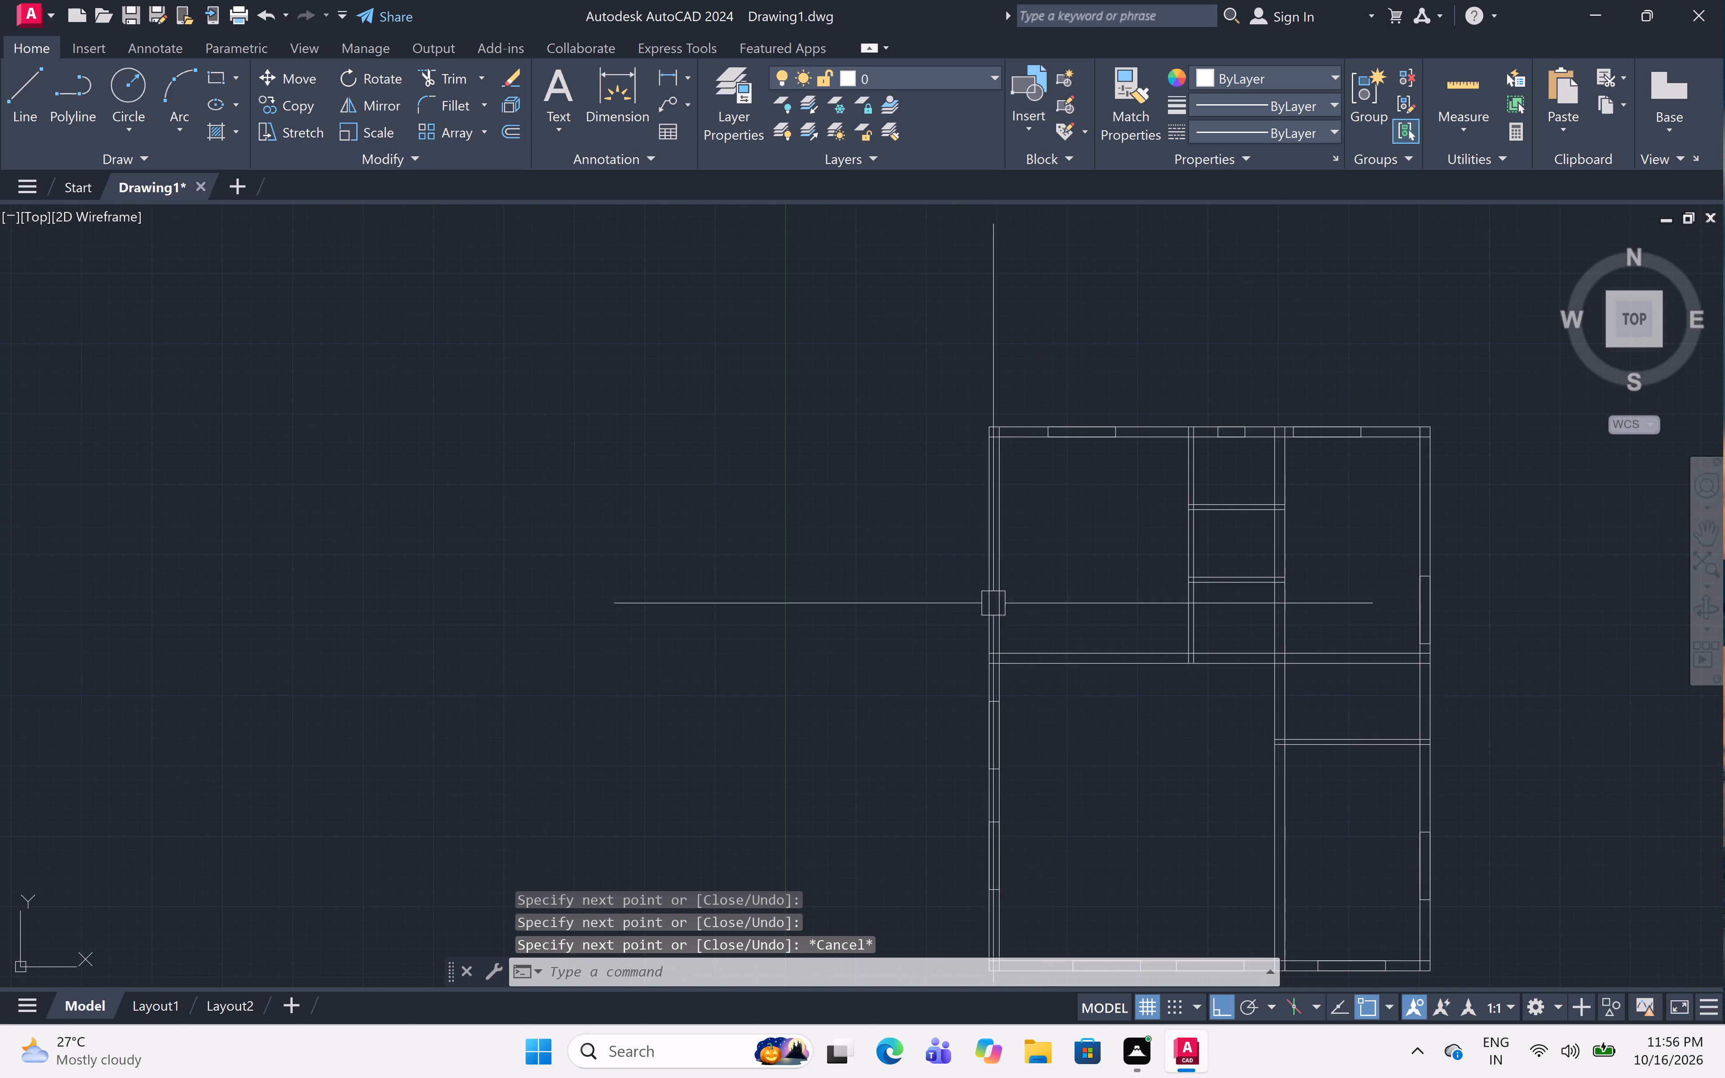
Draw a 5' long rectangular opening across the left outer wall of the upper-left room.
scroll(1005, 586, "up", 2)
key("l")
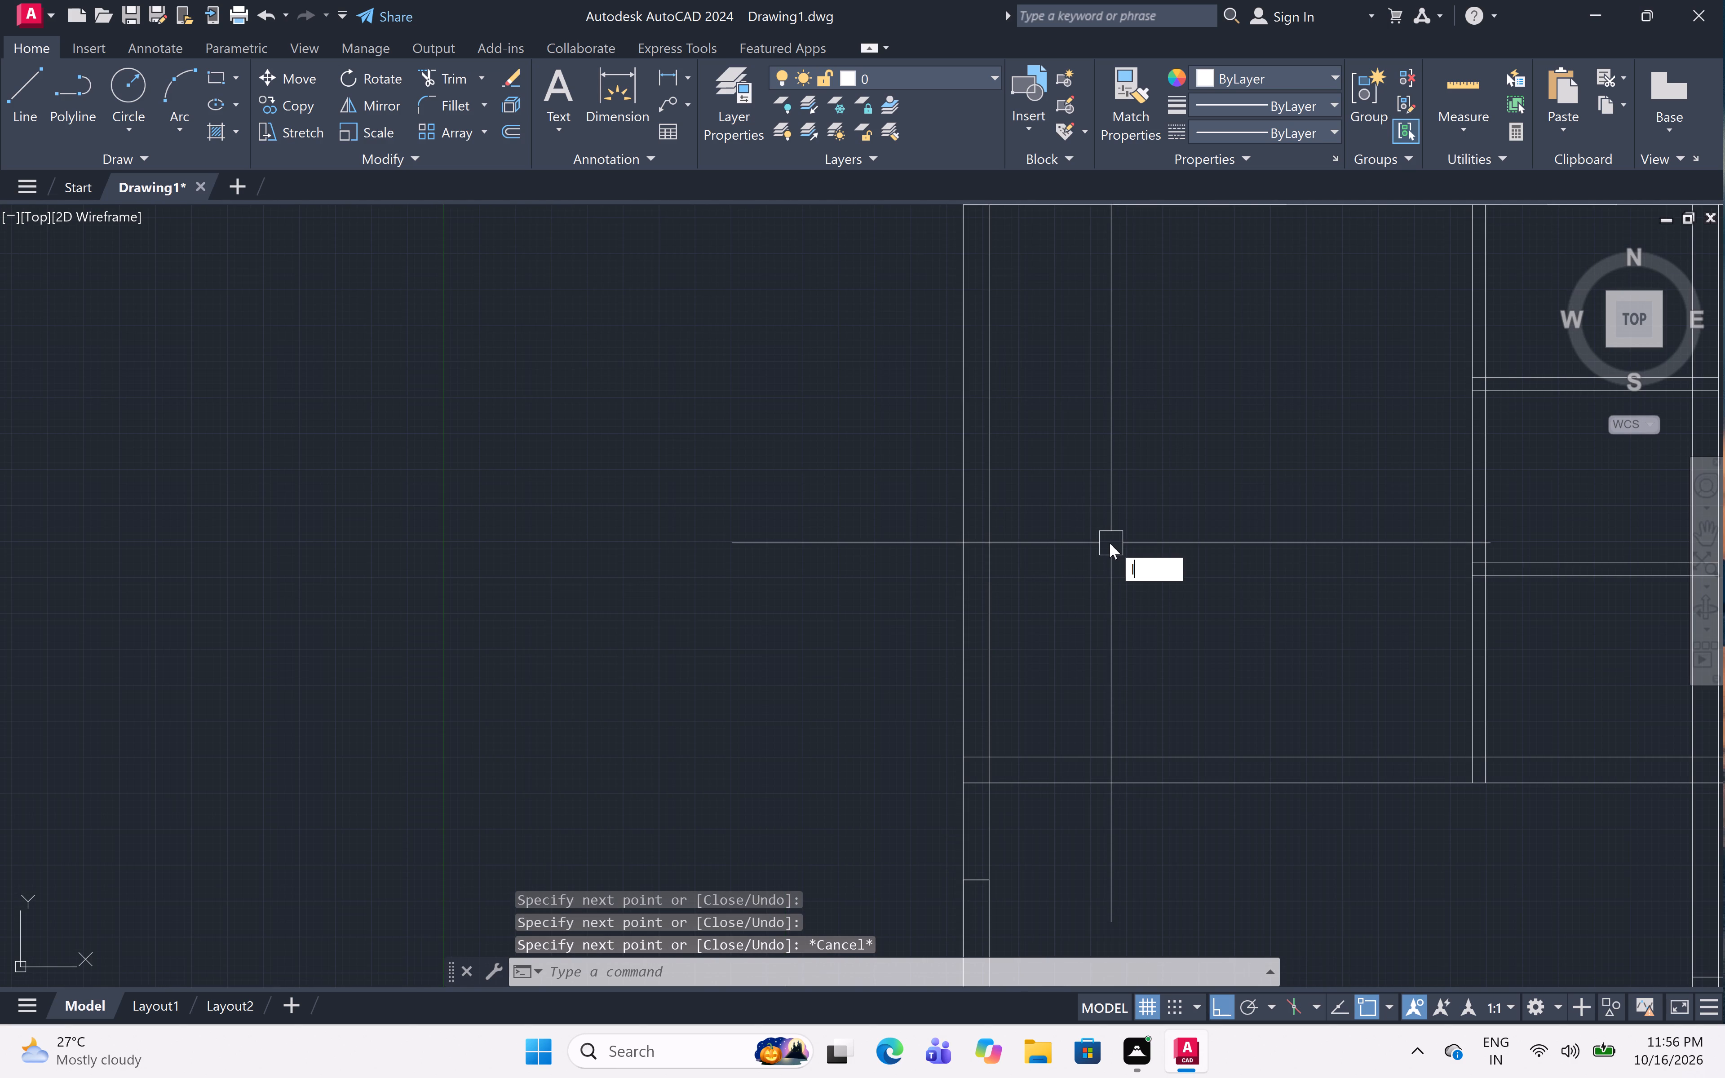
key("space")
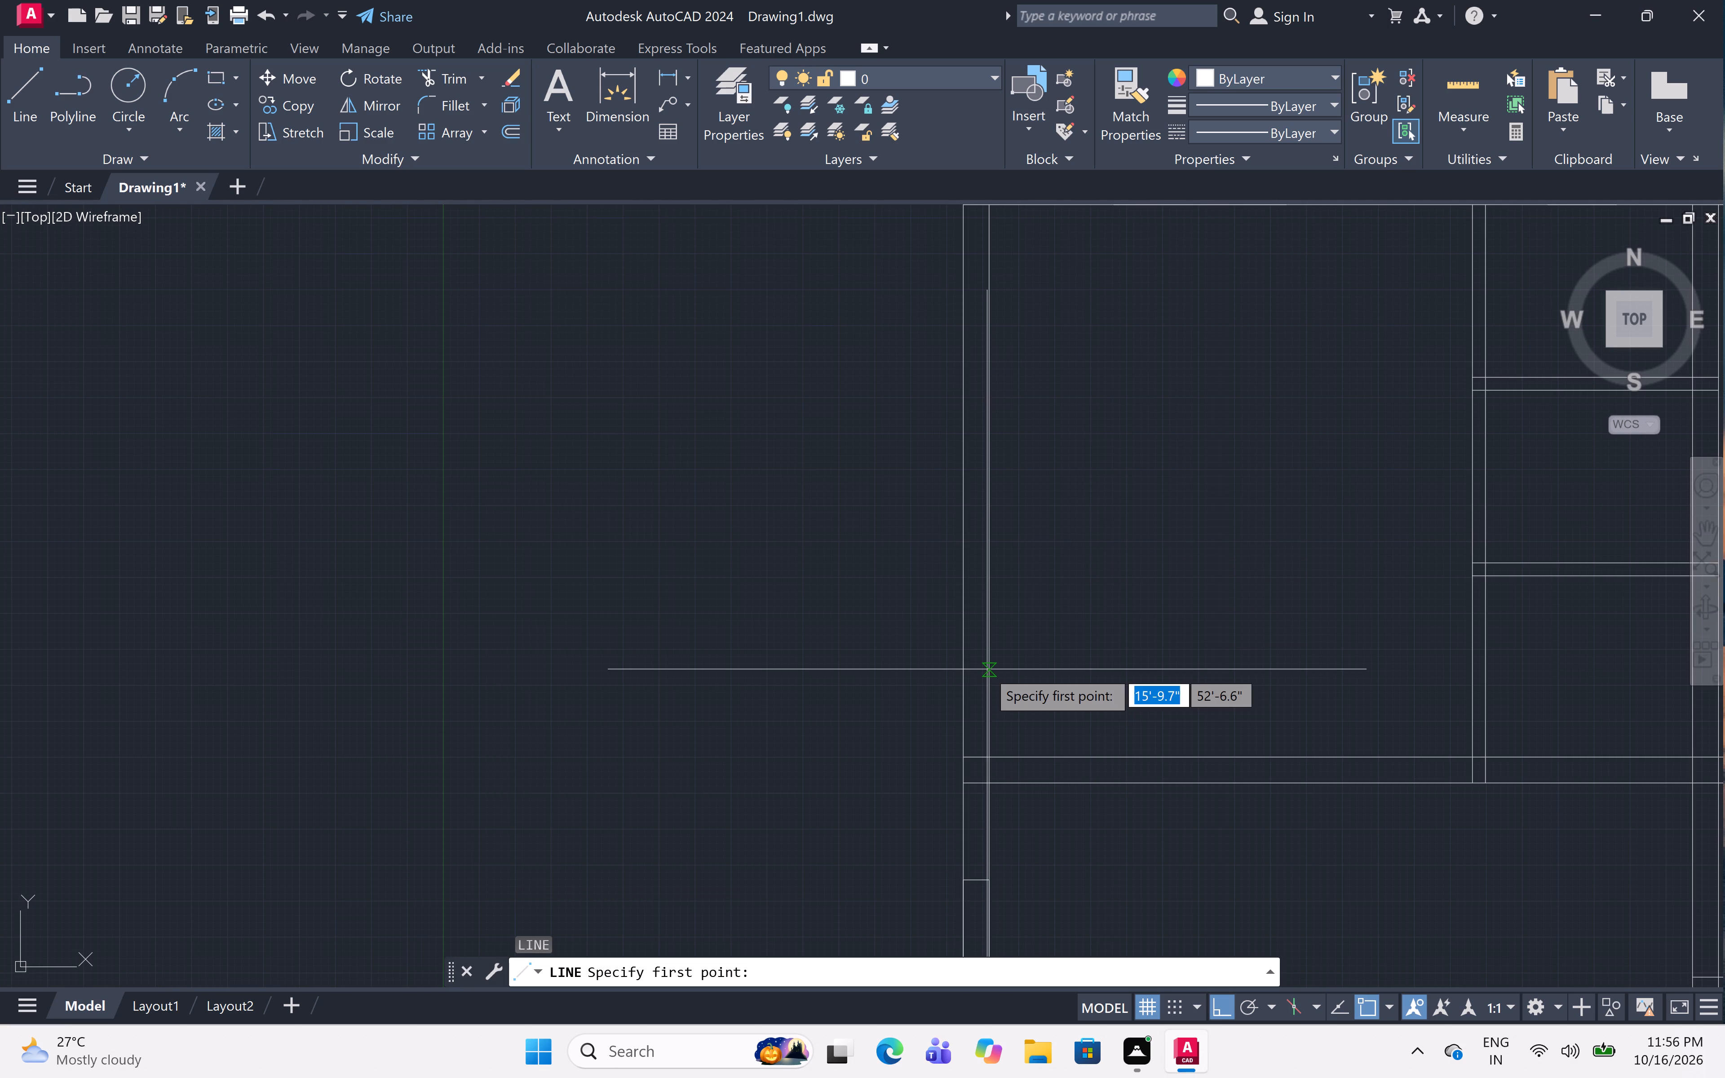
left_click(989, 637)
left_click(968, 636)
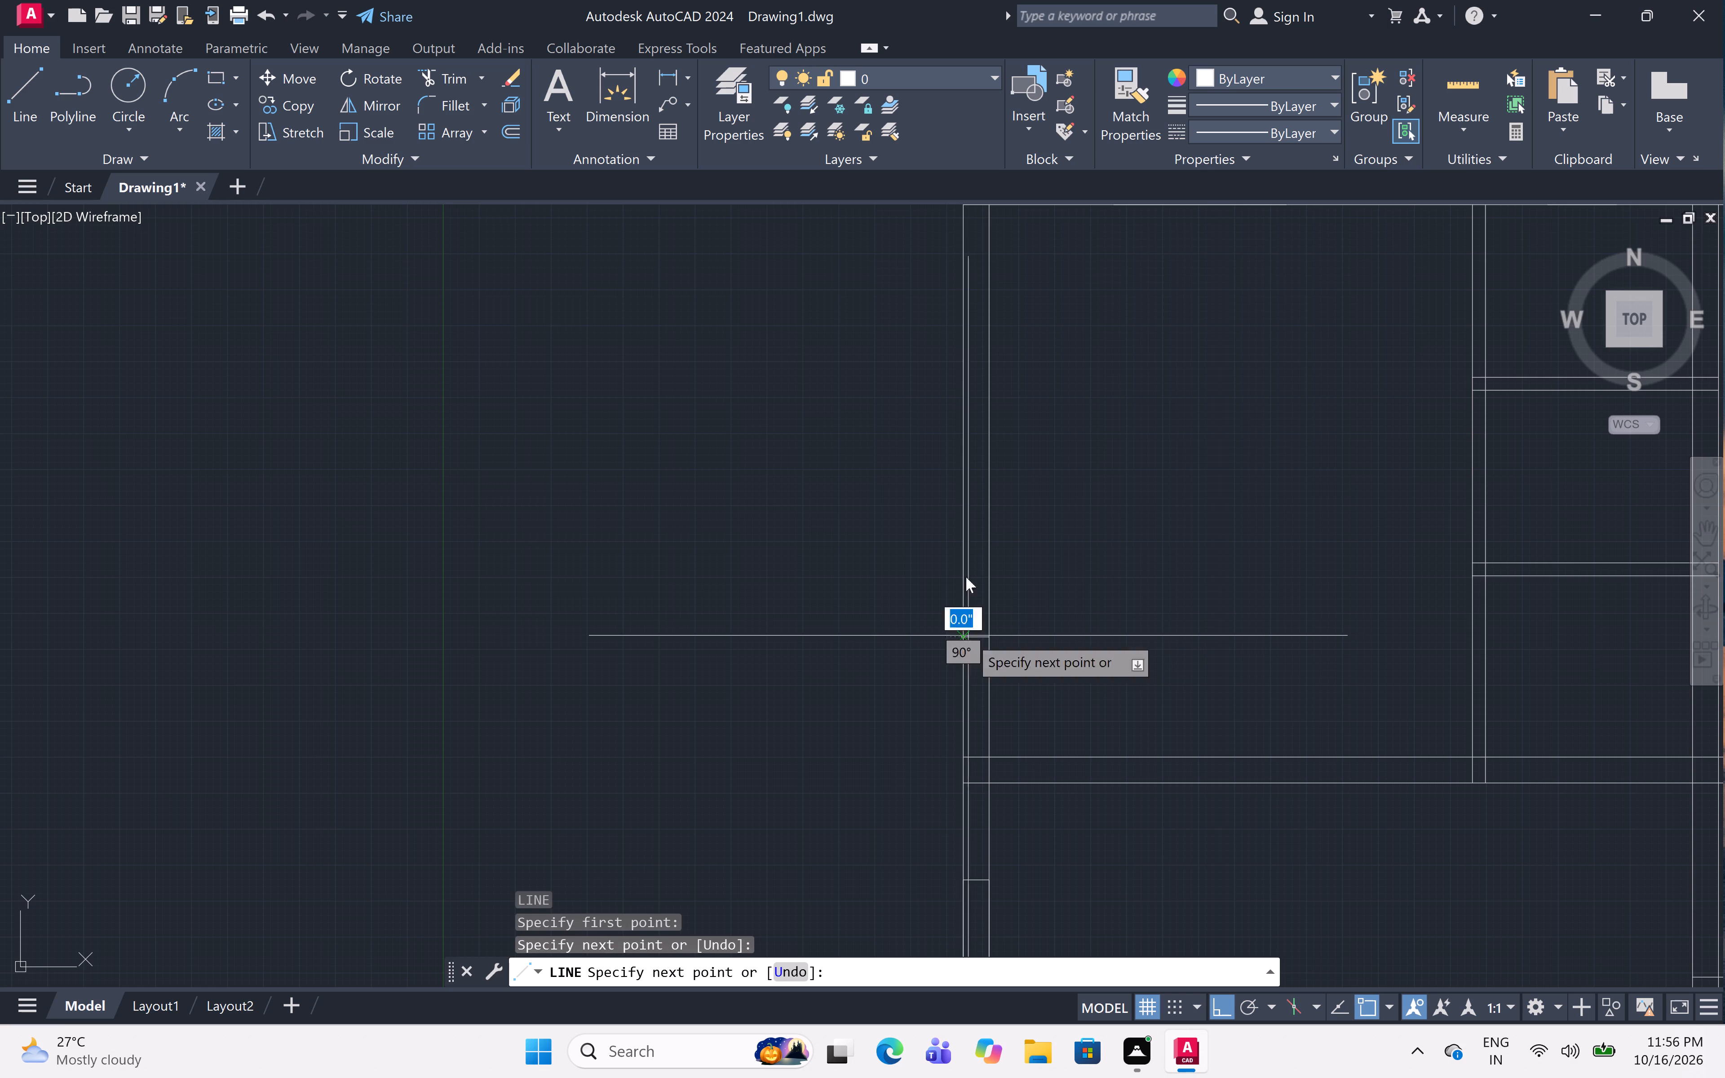
key("5")
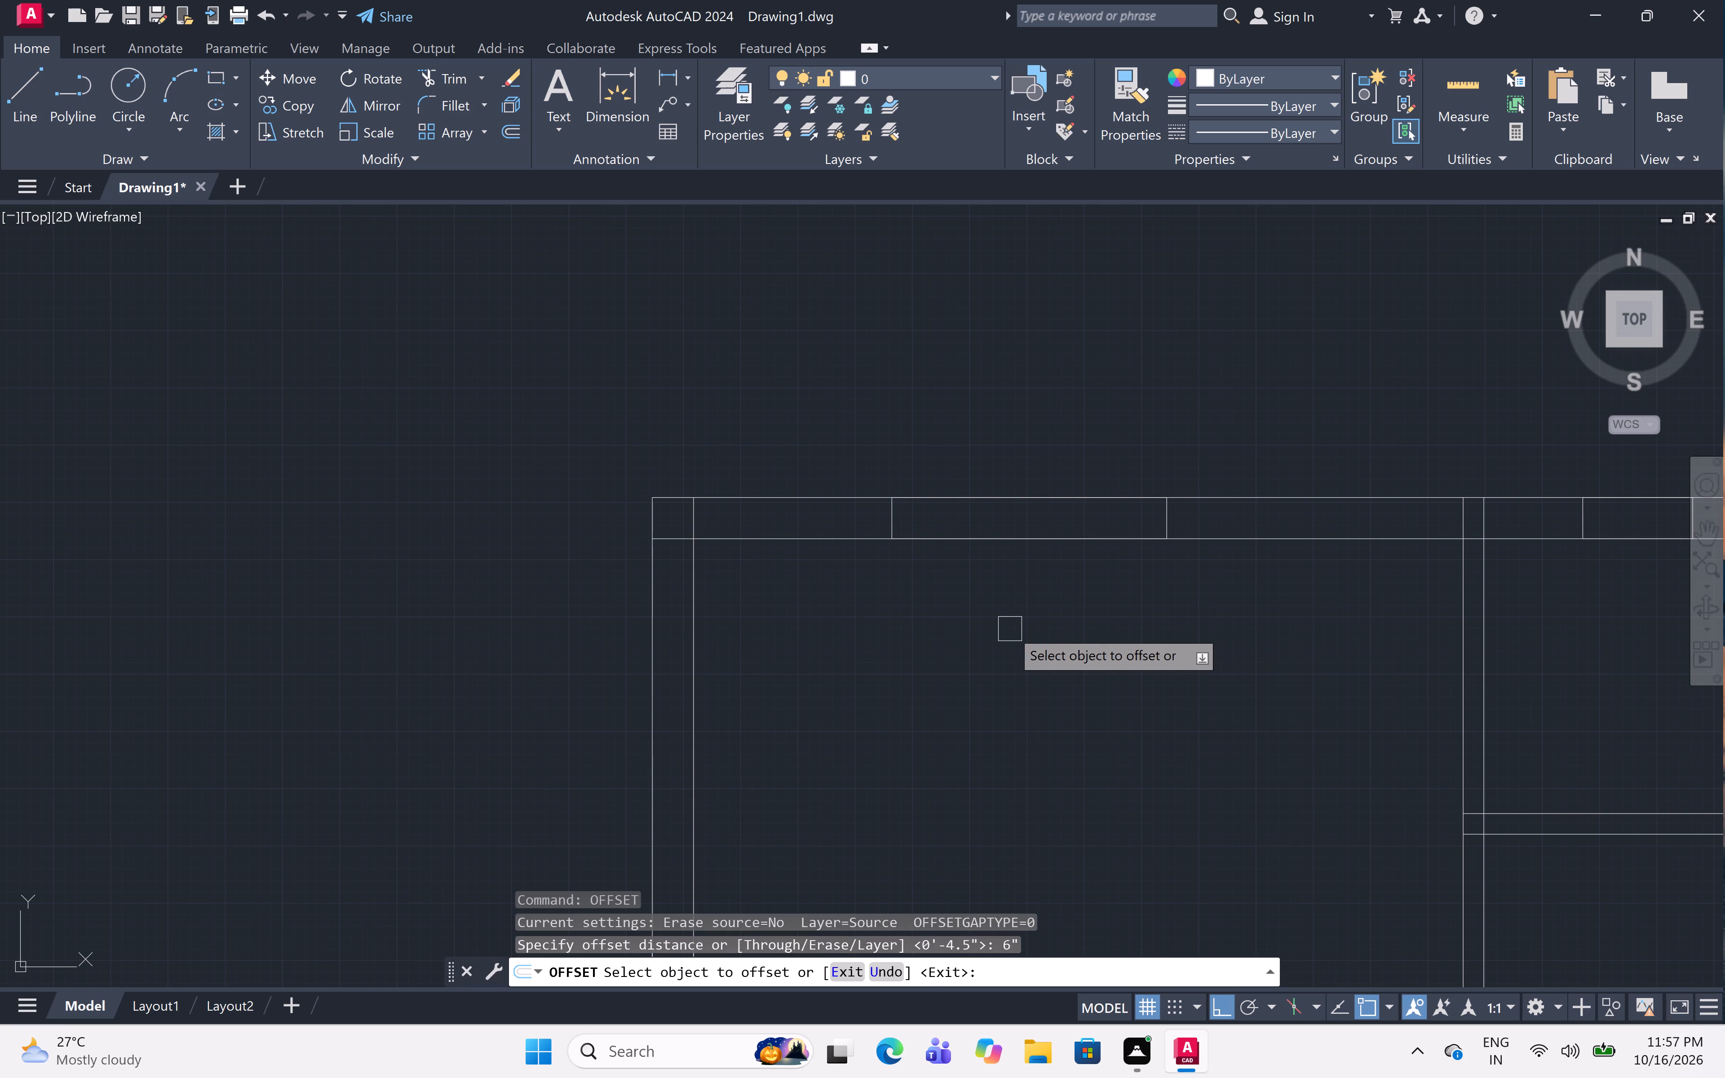
Offset both end lines of the 5' opening in the upper-left room's top wall 6" inward.
left_click(1165, 516)
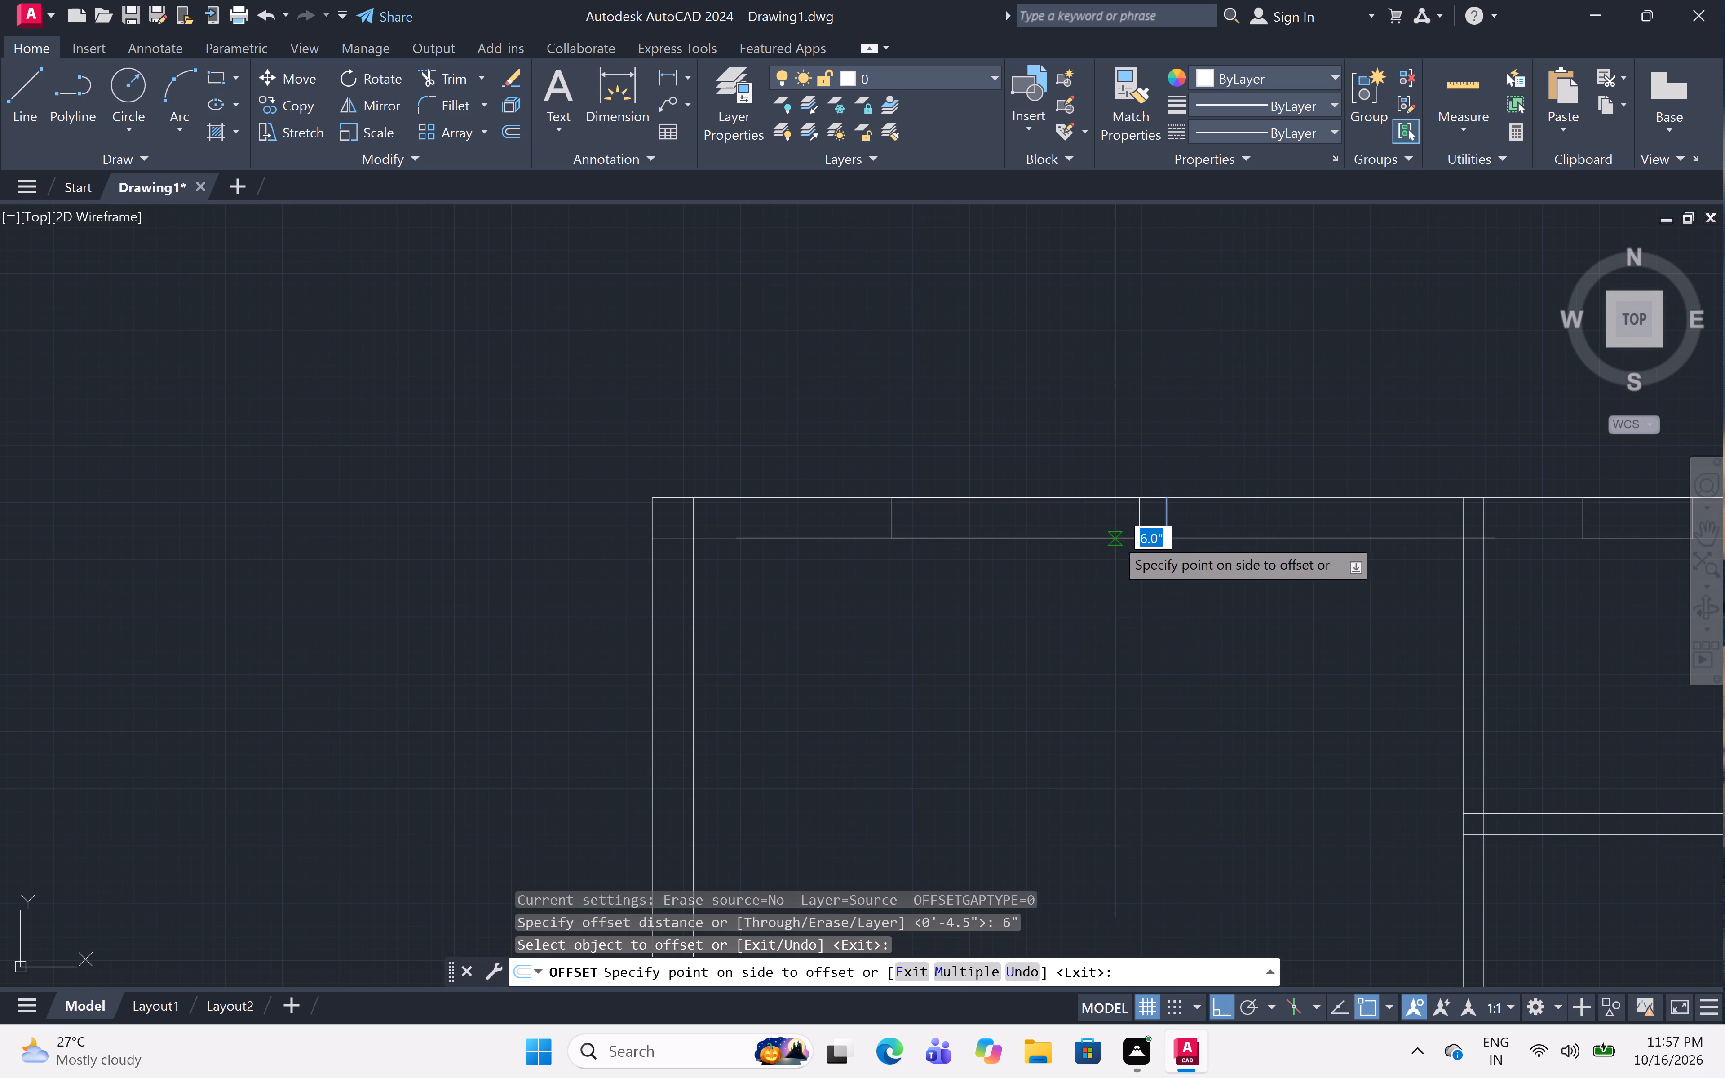
left_click(1006, 584)
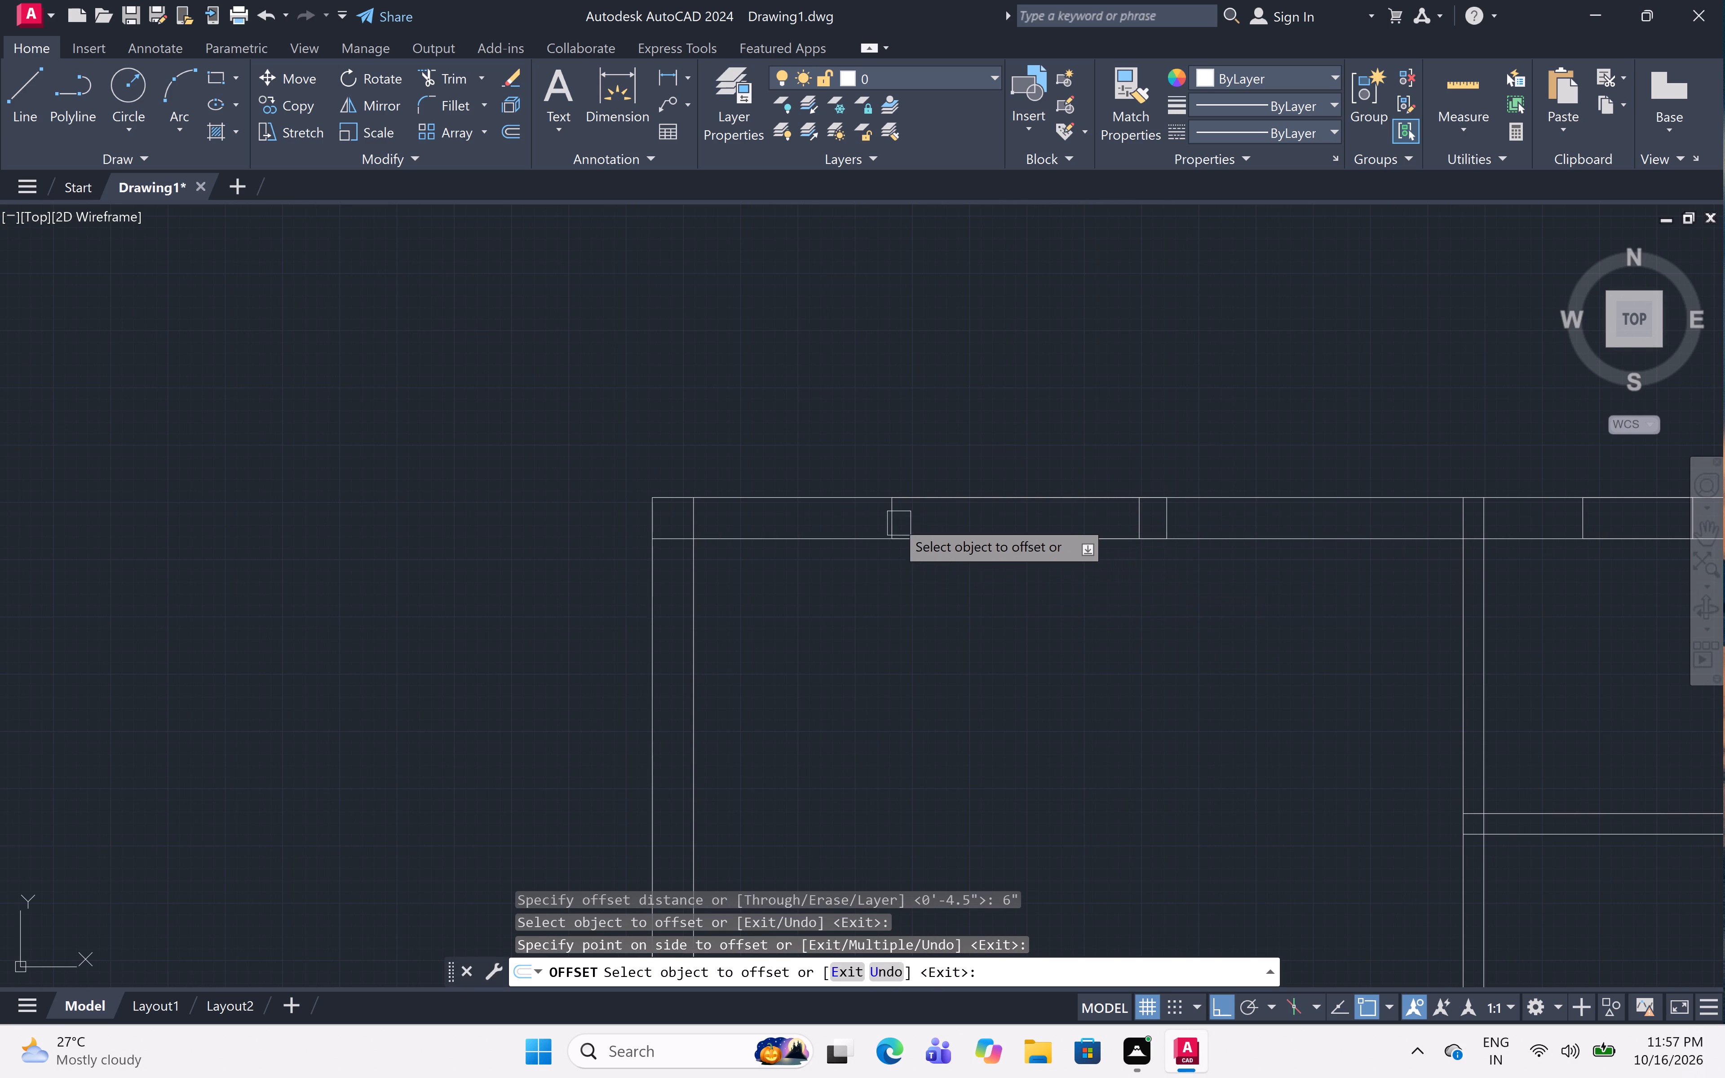
left_click(893, 517)
left_click(1022, 538)
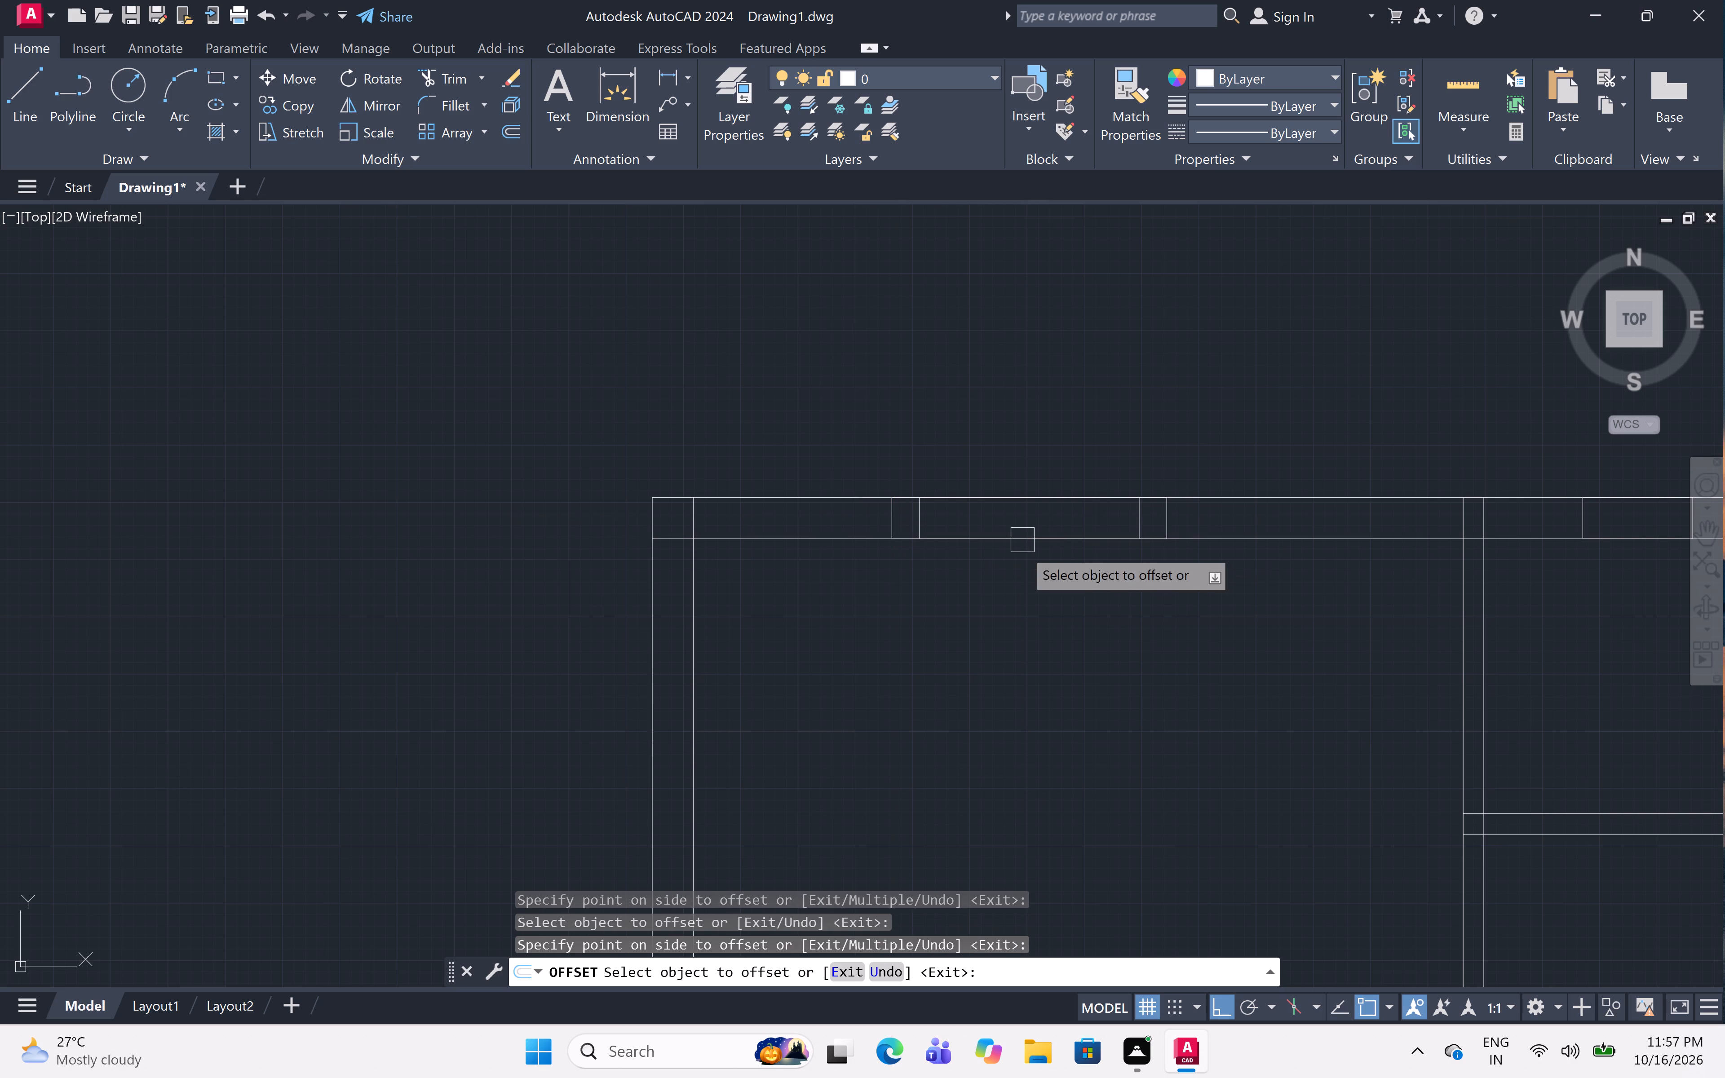
Offset both end lines of the 5' opening in the upper-right room's top wall 6" inward.
scroll(974, 627, "down", 3)
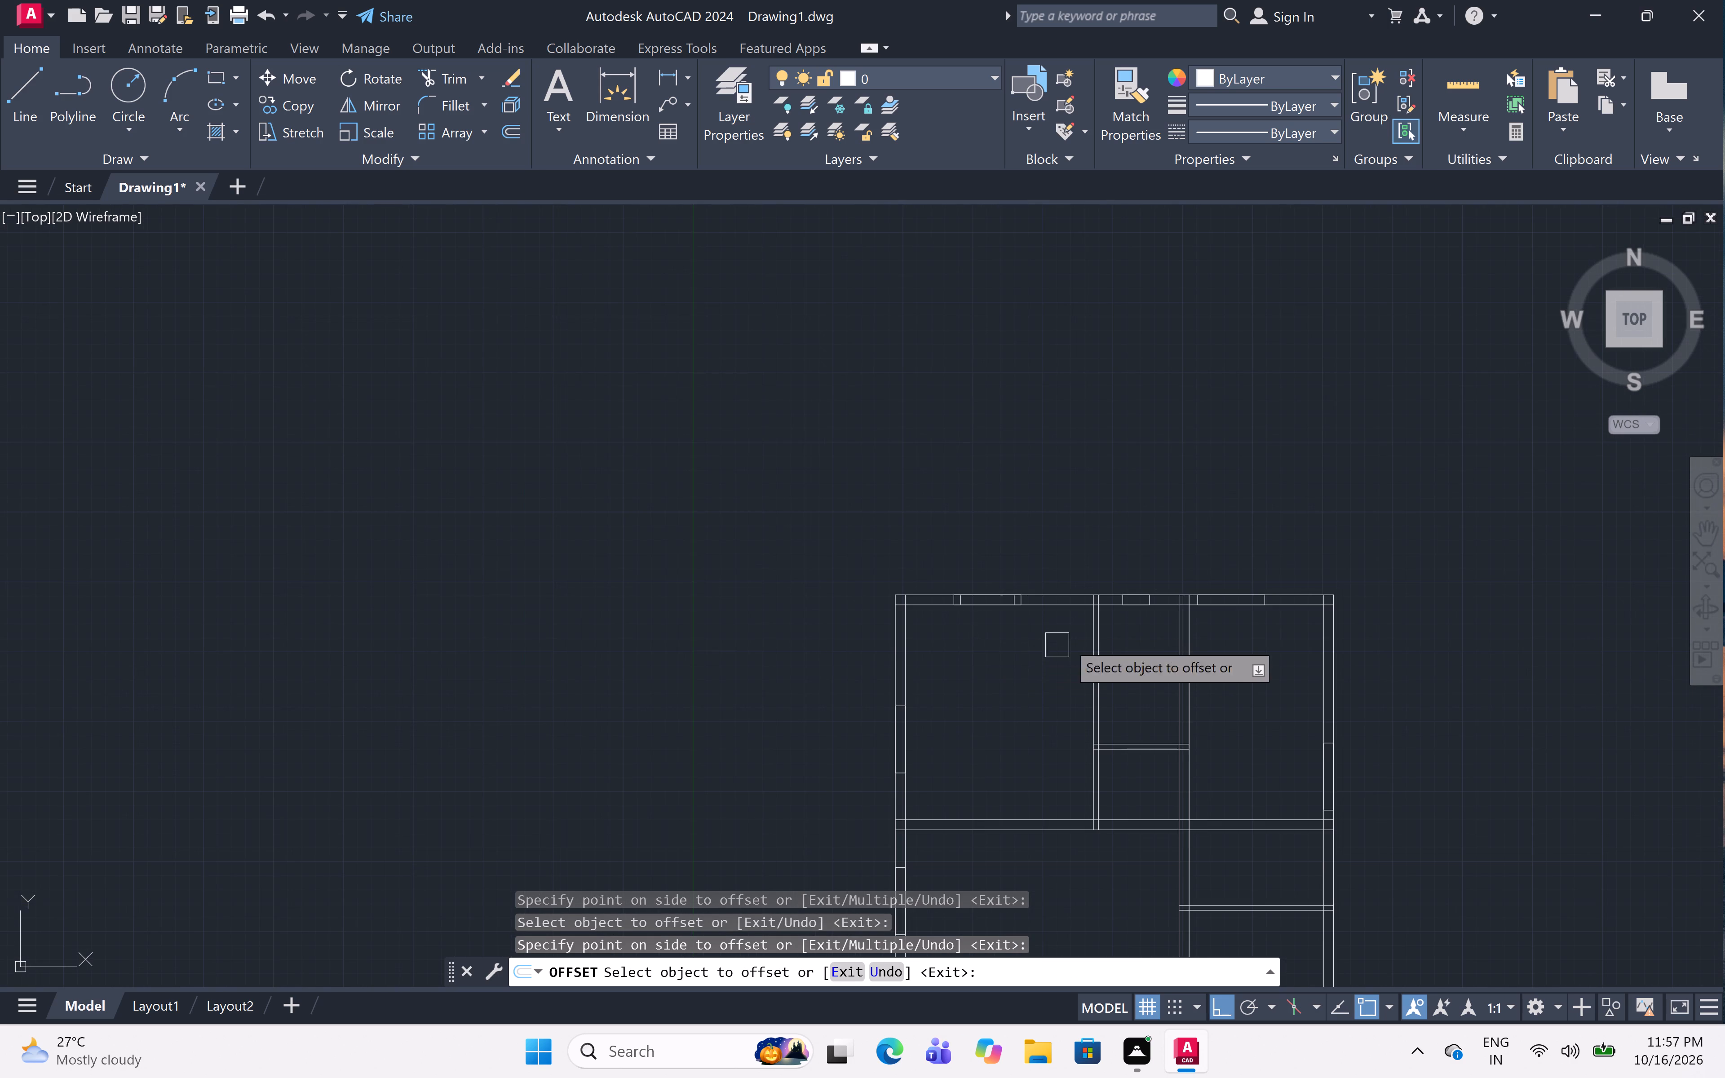
scroll(1132, 597, "up", 3)
scroll(1132, 597, "down", 2)
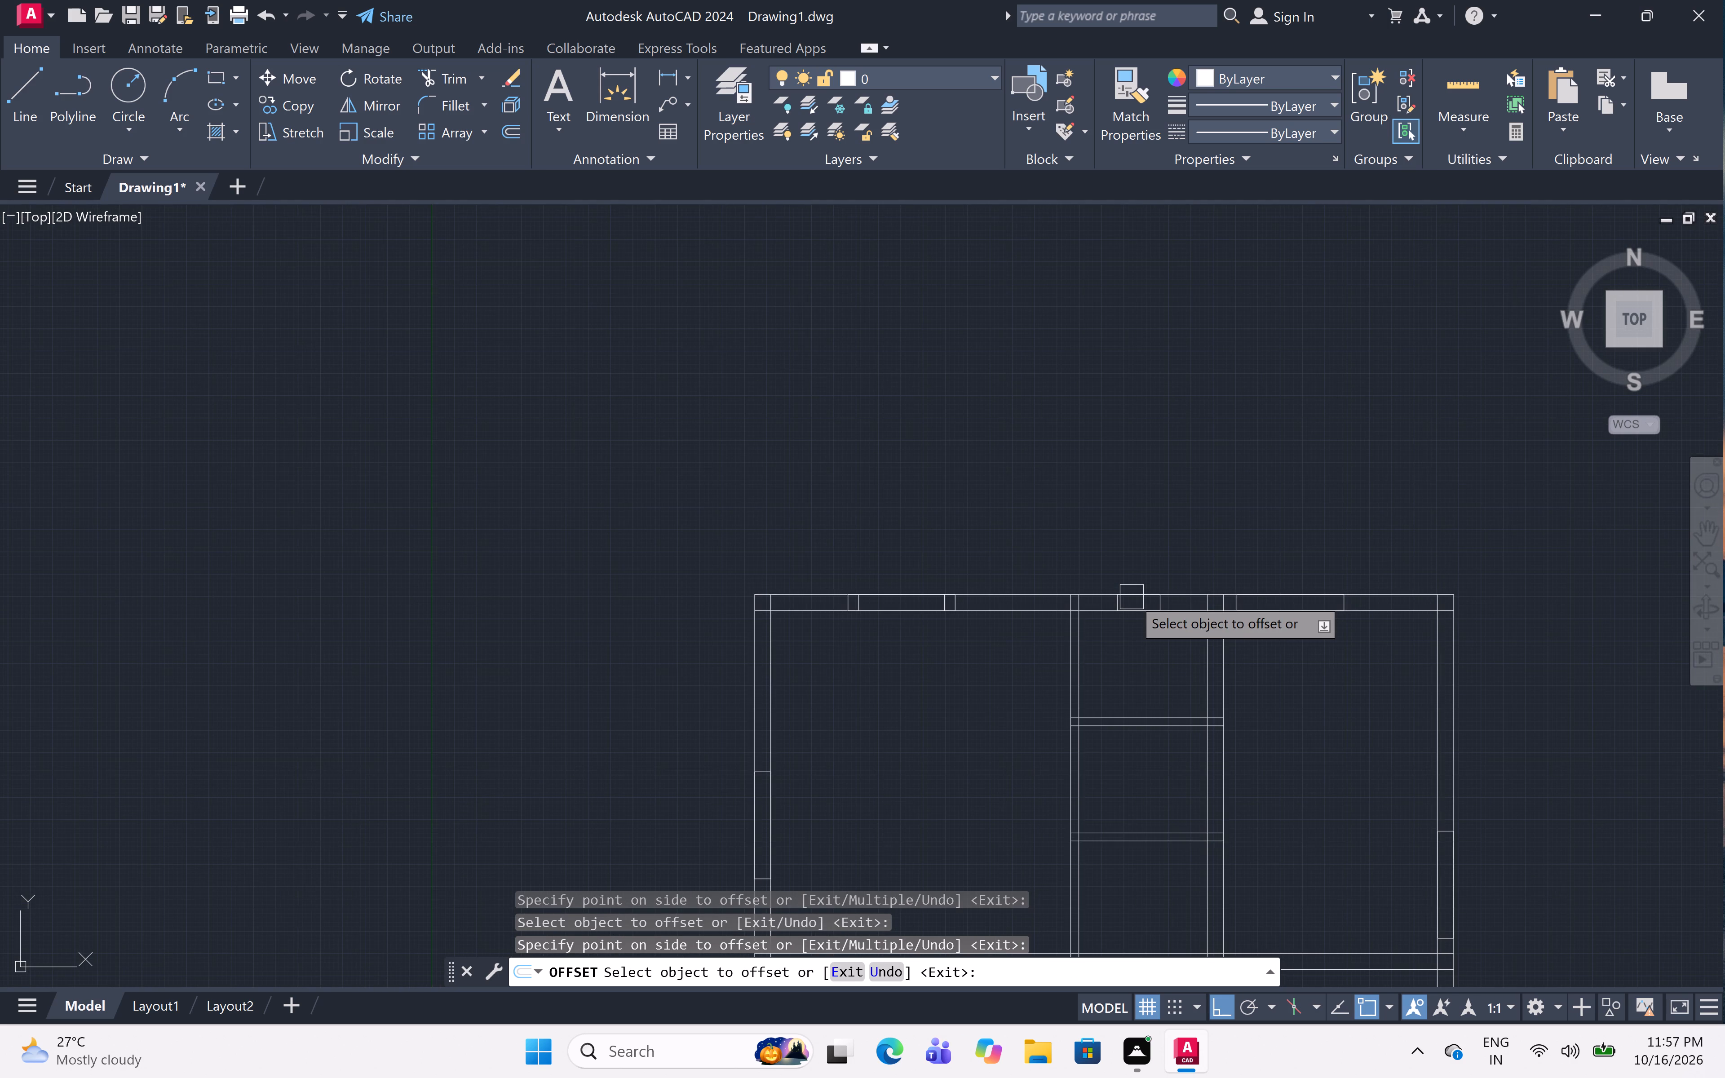
scroll(1155, 594, "down", 1)
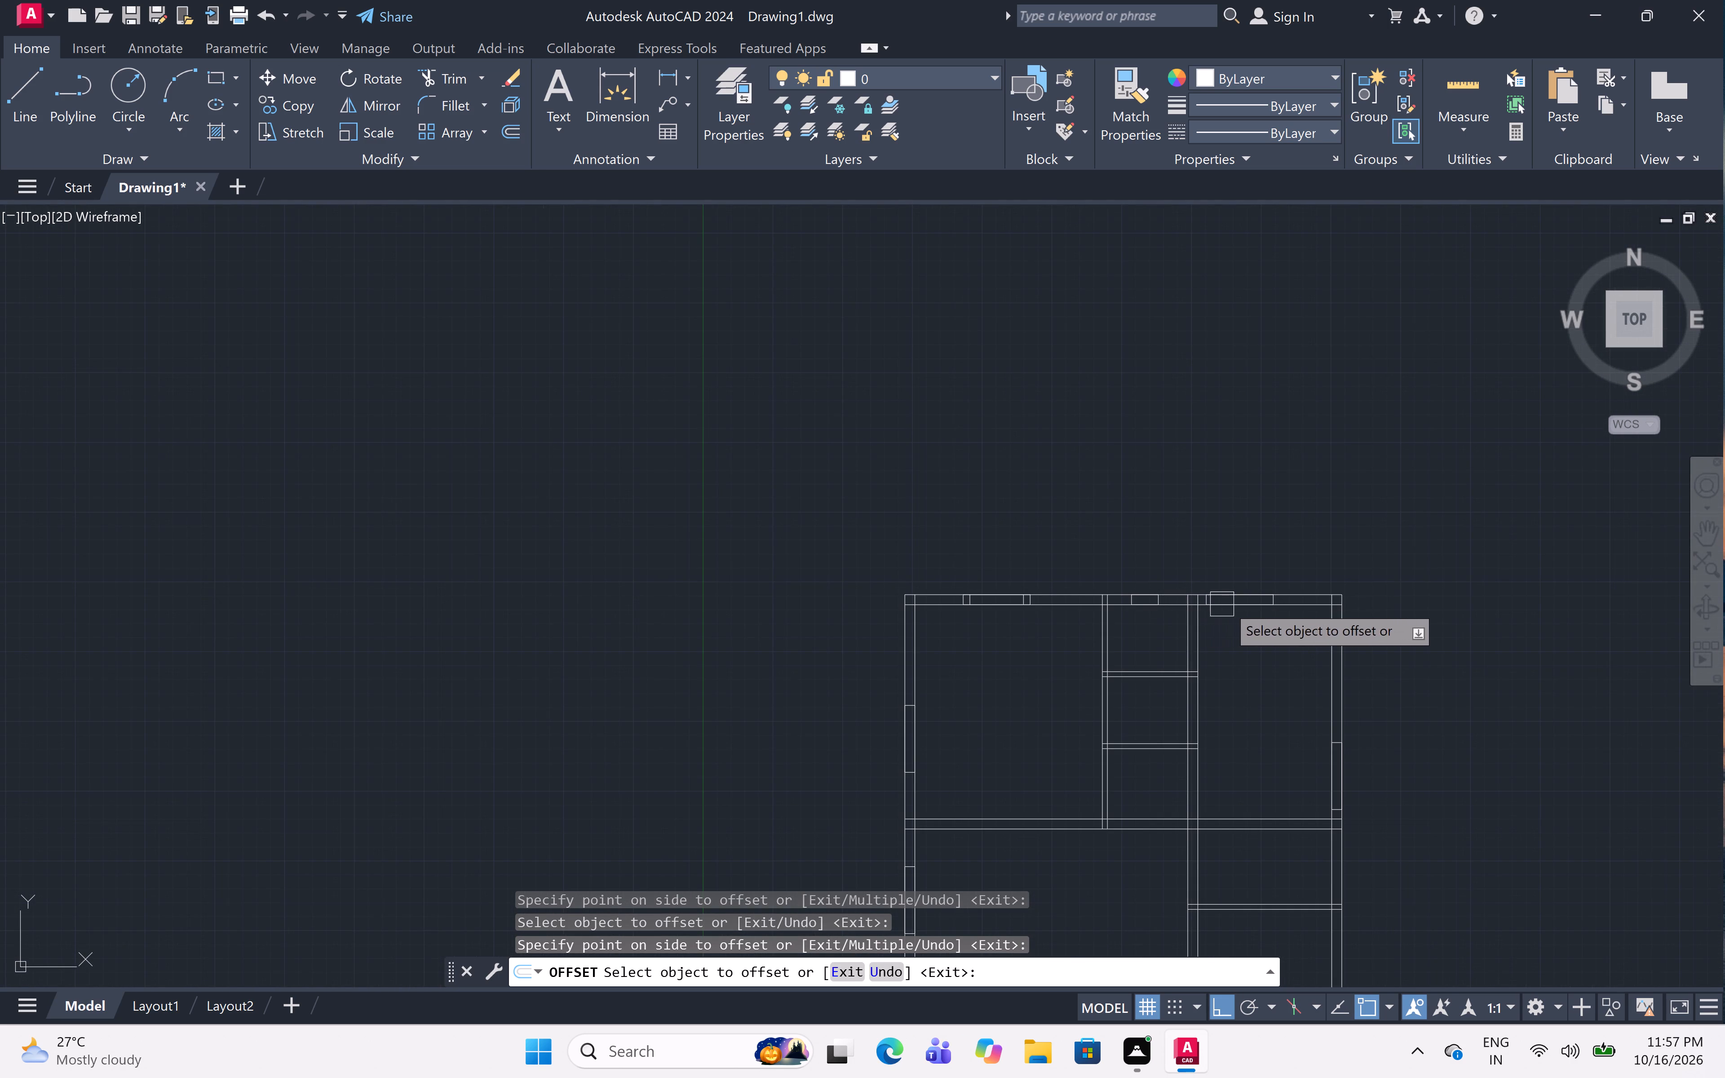
scroll(1243, 594, "up", 4)
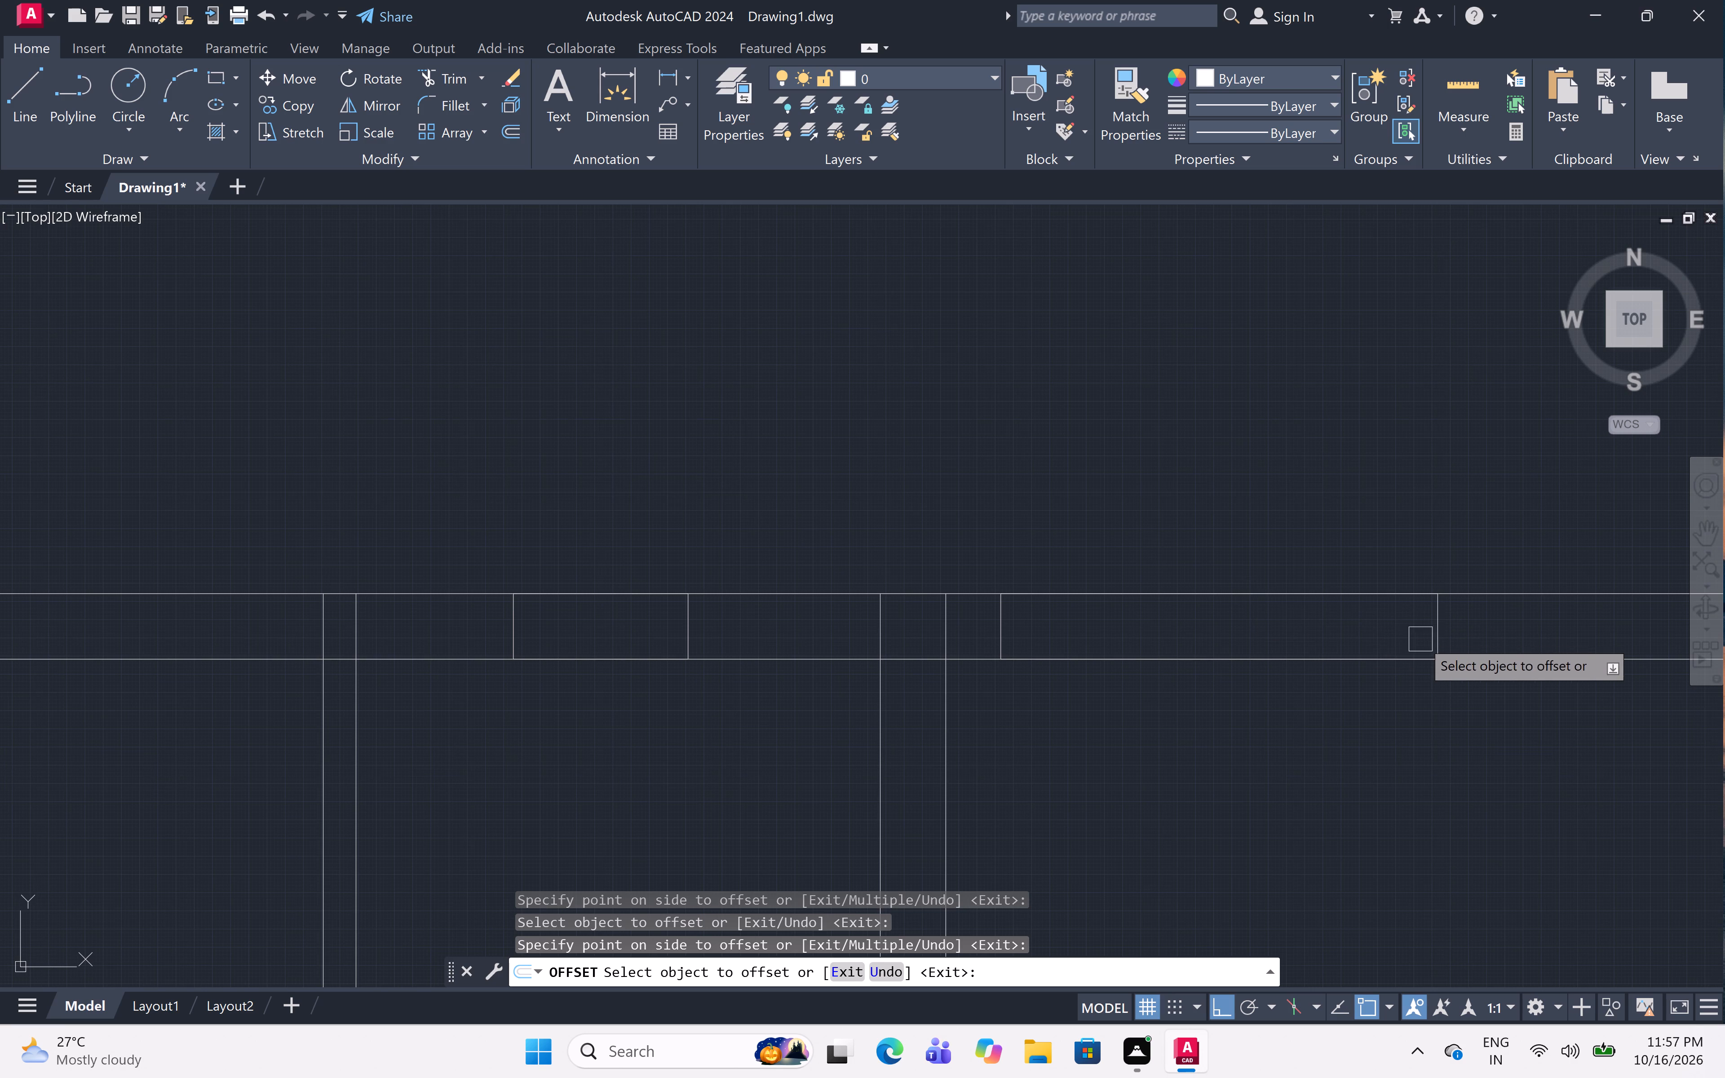
left_click(1430, 635)
left_click(1377, 644)
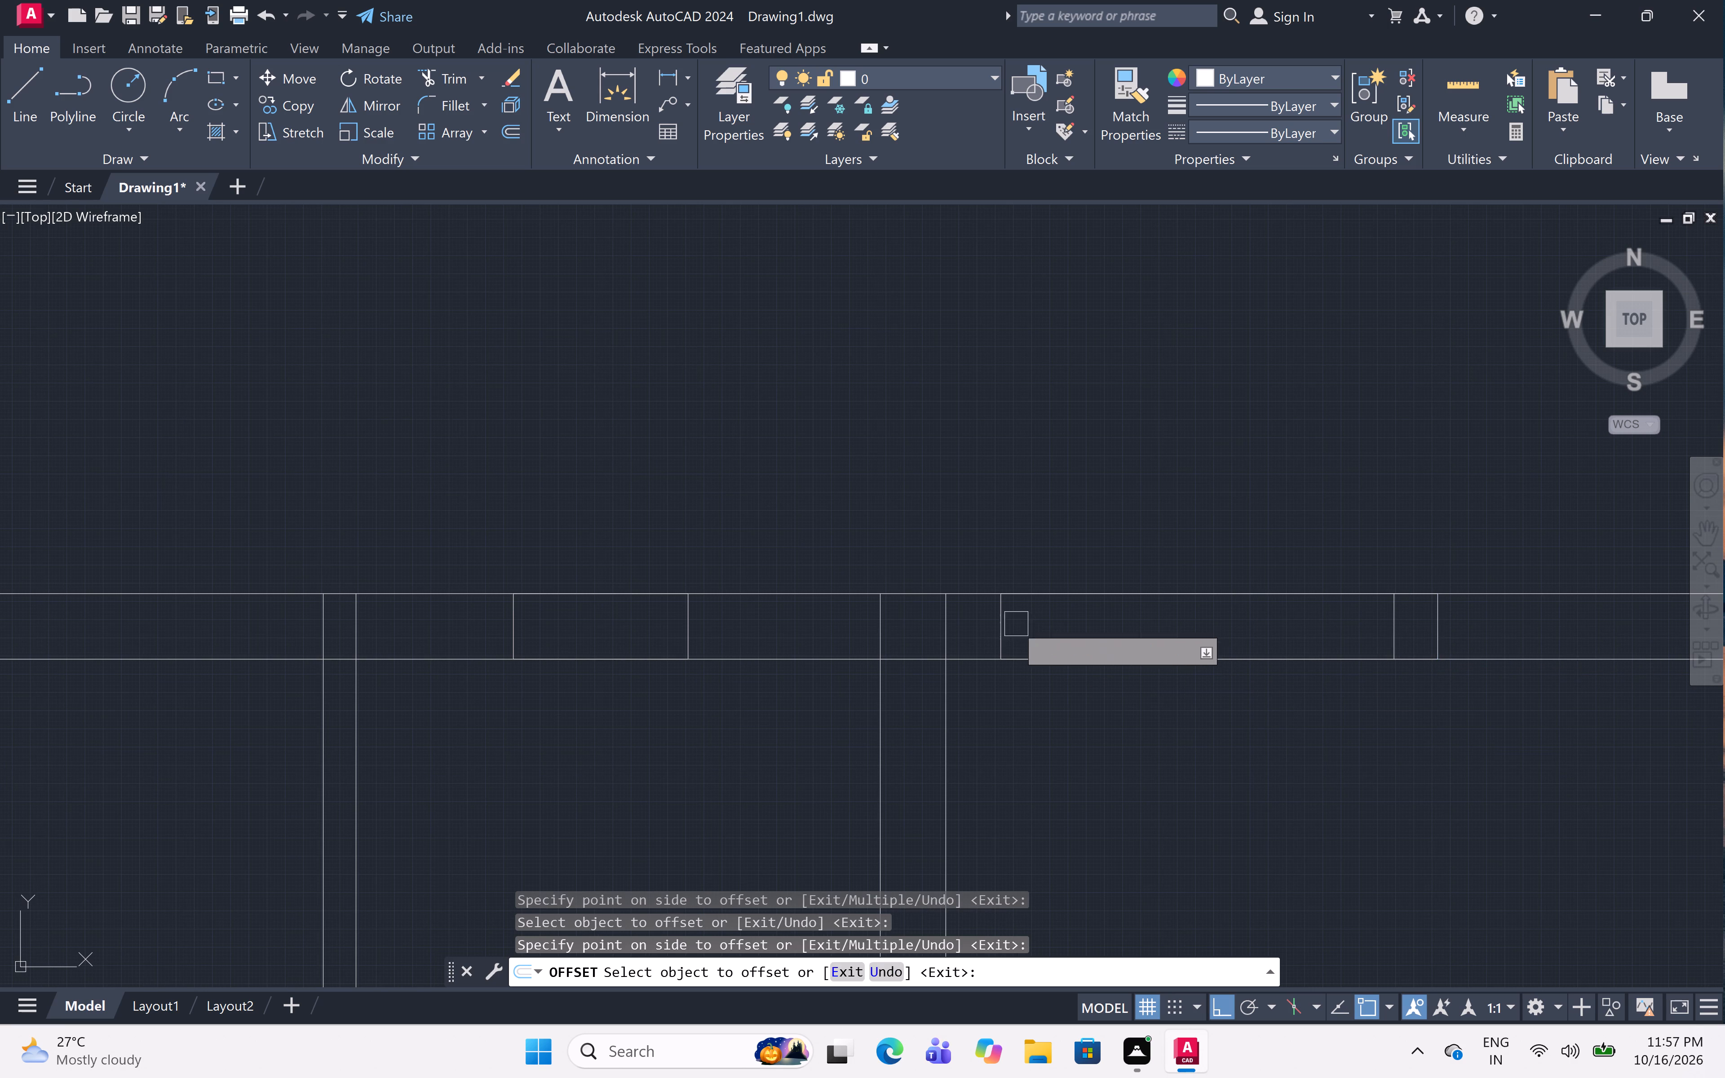
left_click(1004, 619)
left_click(1110, 626)
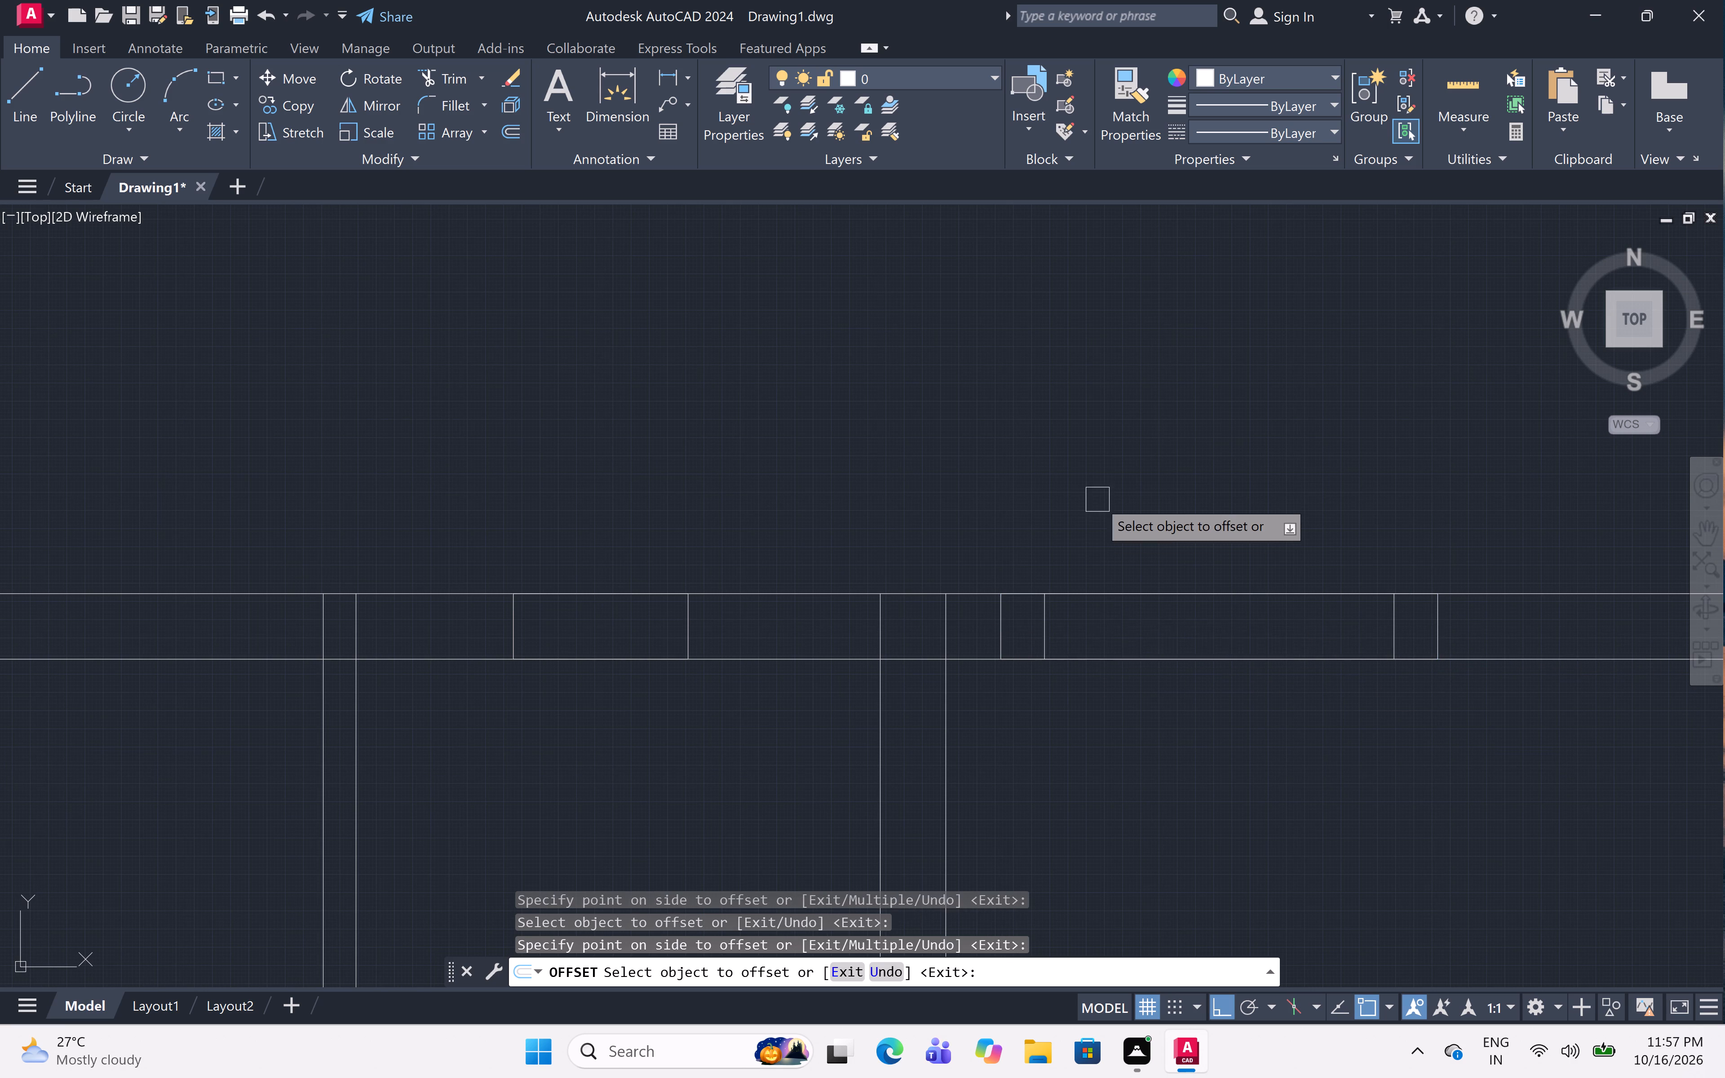
Offset both end lines of the opening in the upper-right room's right outer wall 6" toward the opening's middle.
scroll(1097, 499, "down", 4)
scroll(1225, 696, "up", 4)
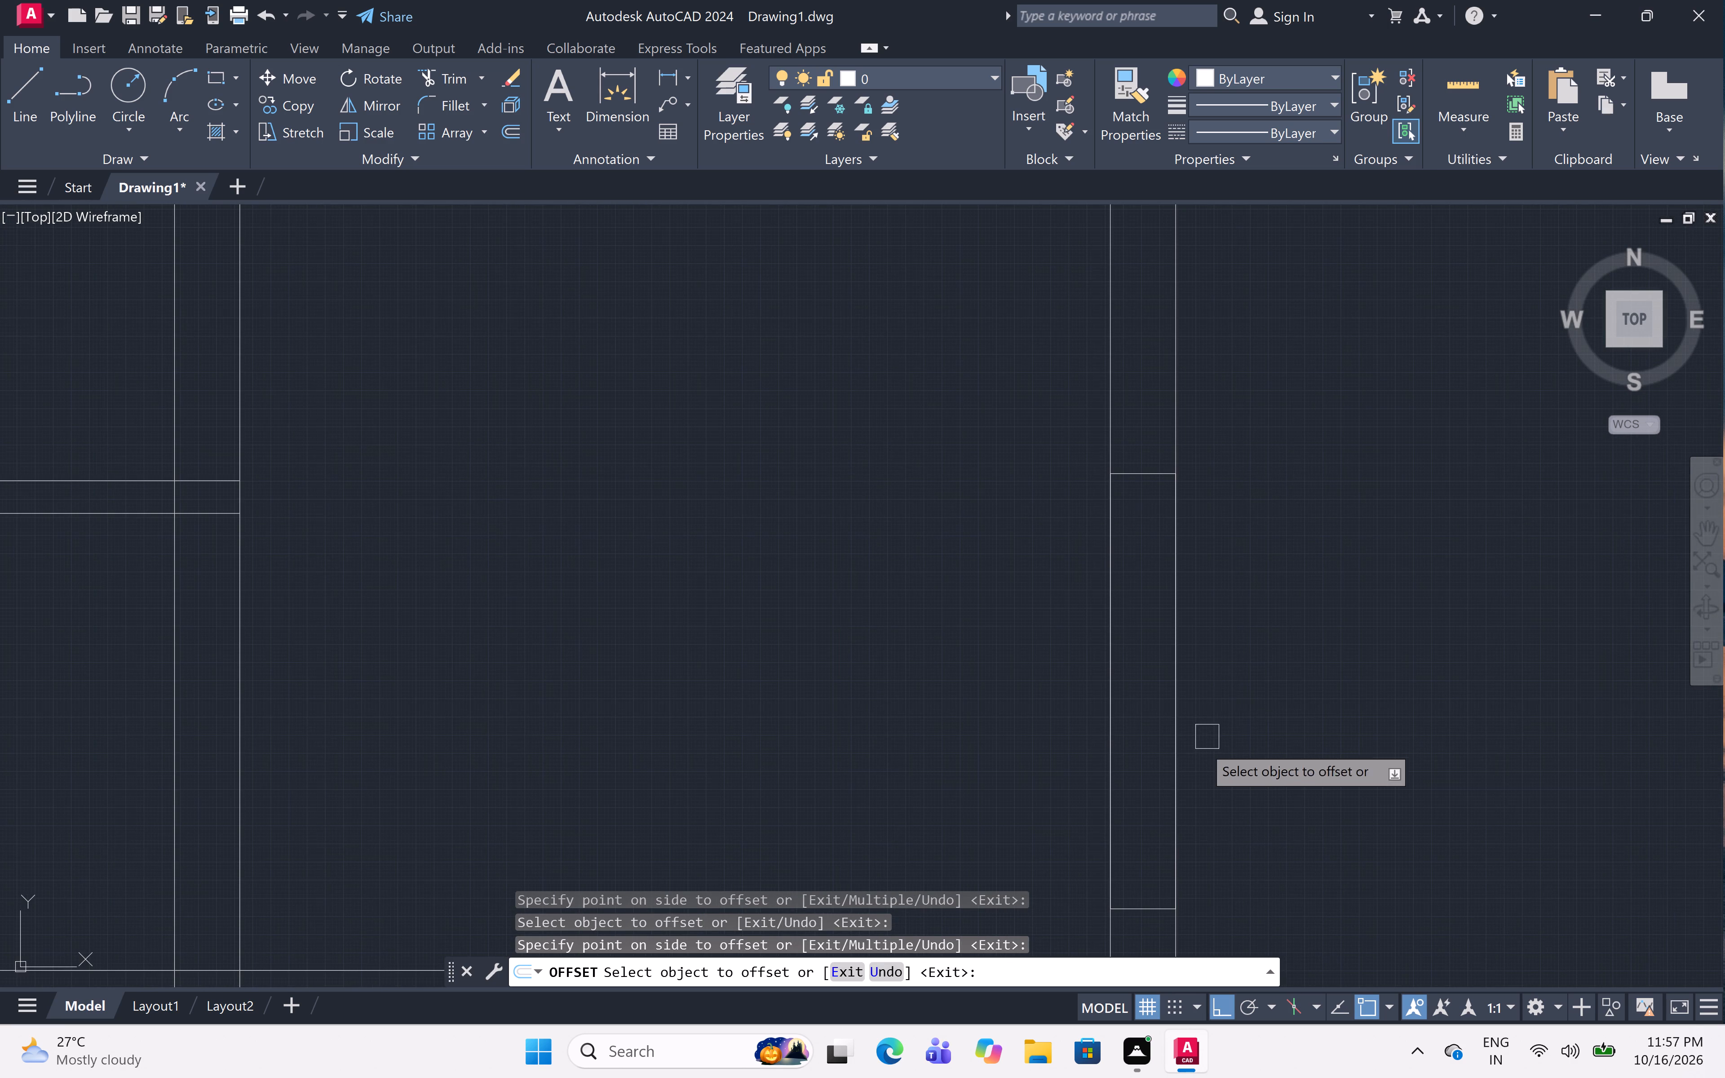
middle_click_drag(1209, 659, 1238, 503)
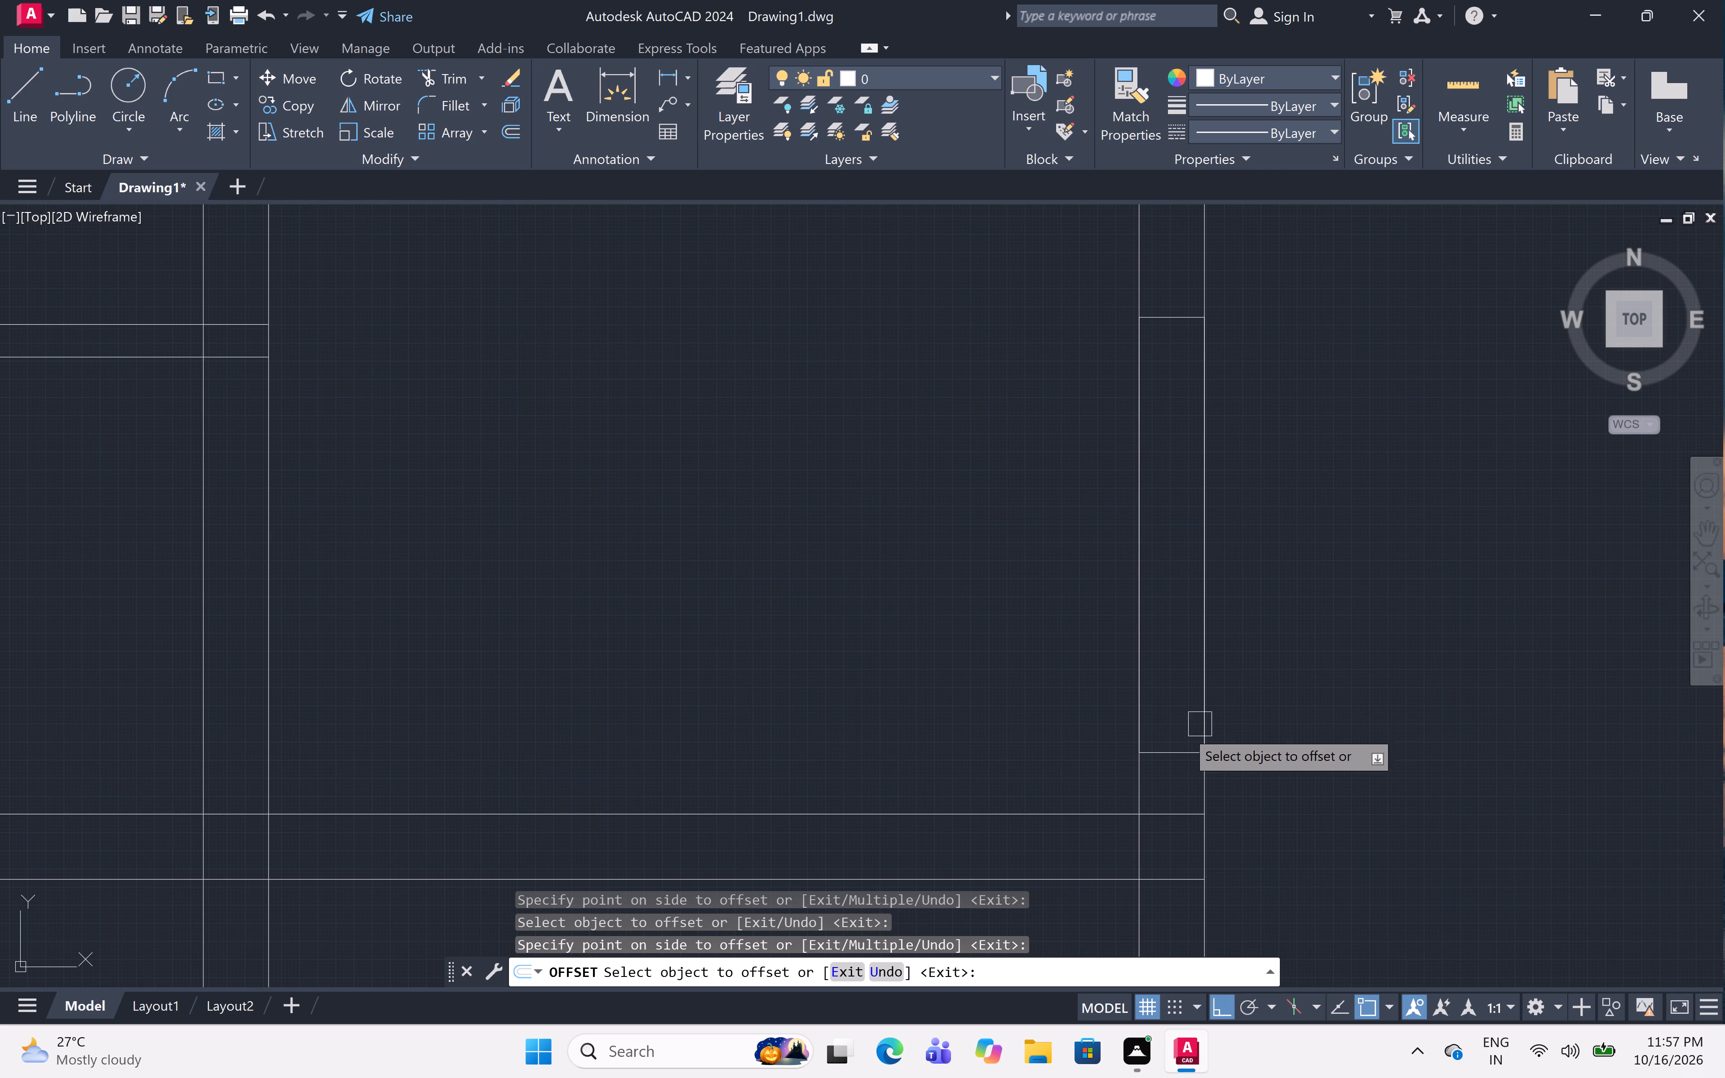
left_click_drag(1170, 749, 1170, 745)
left_click(1163, 654)
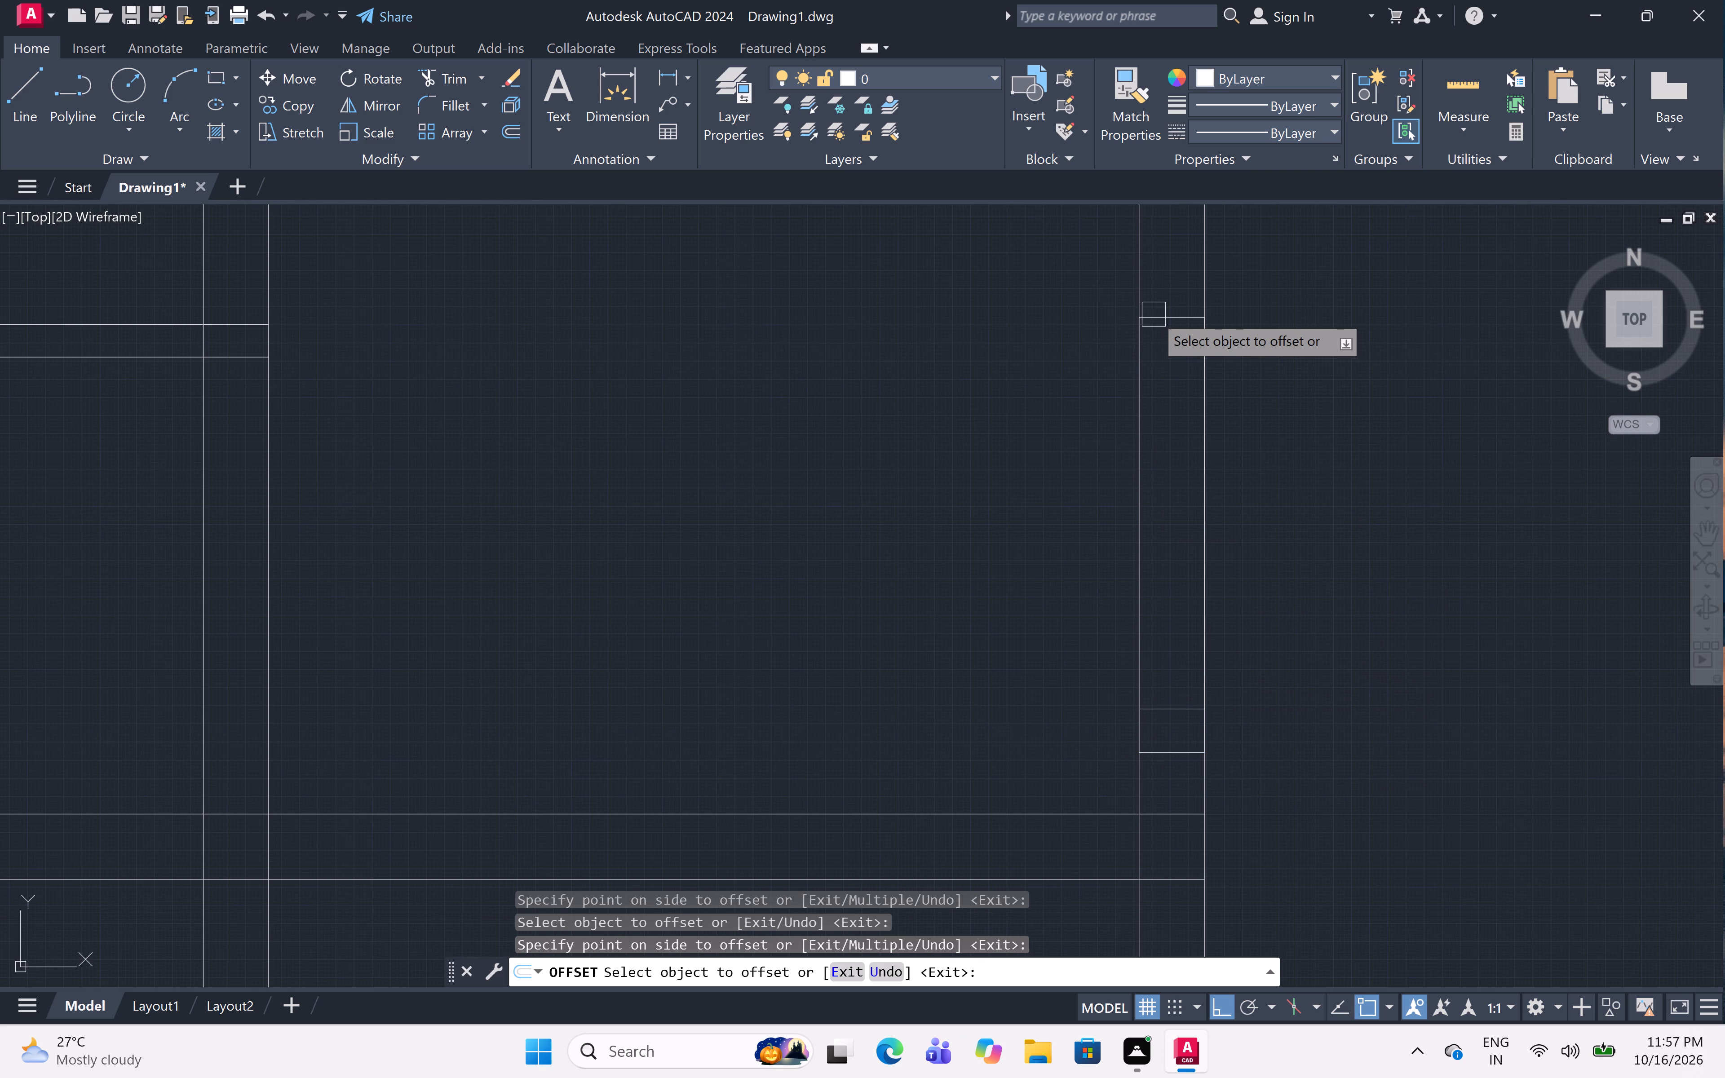
left_click(1165, 316)
left_click(1167, 388)
Offset both end lines of the opening in the lower-right room's right outer wall 6" toward the opening's middle.
scroll(1168, 386, "down", 5)
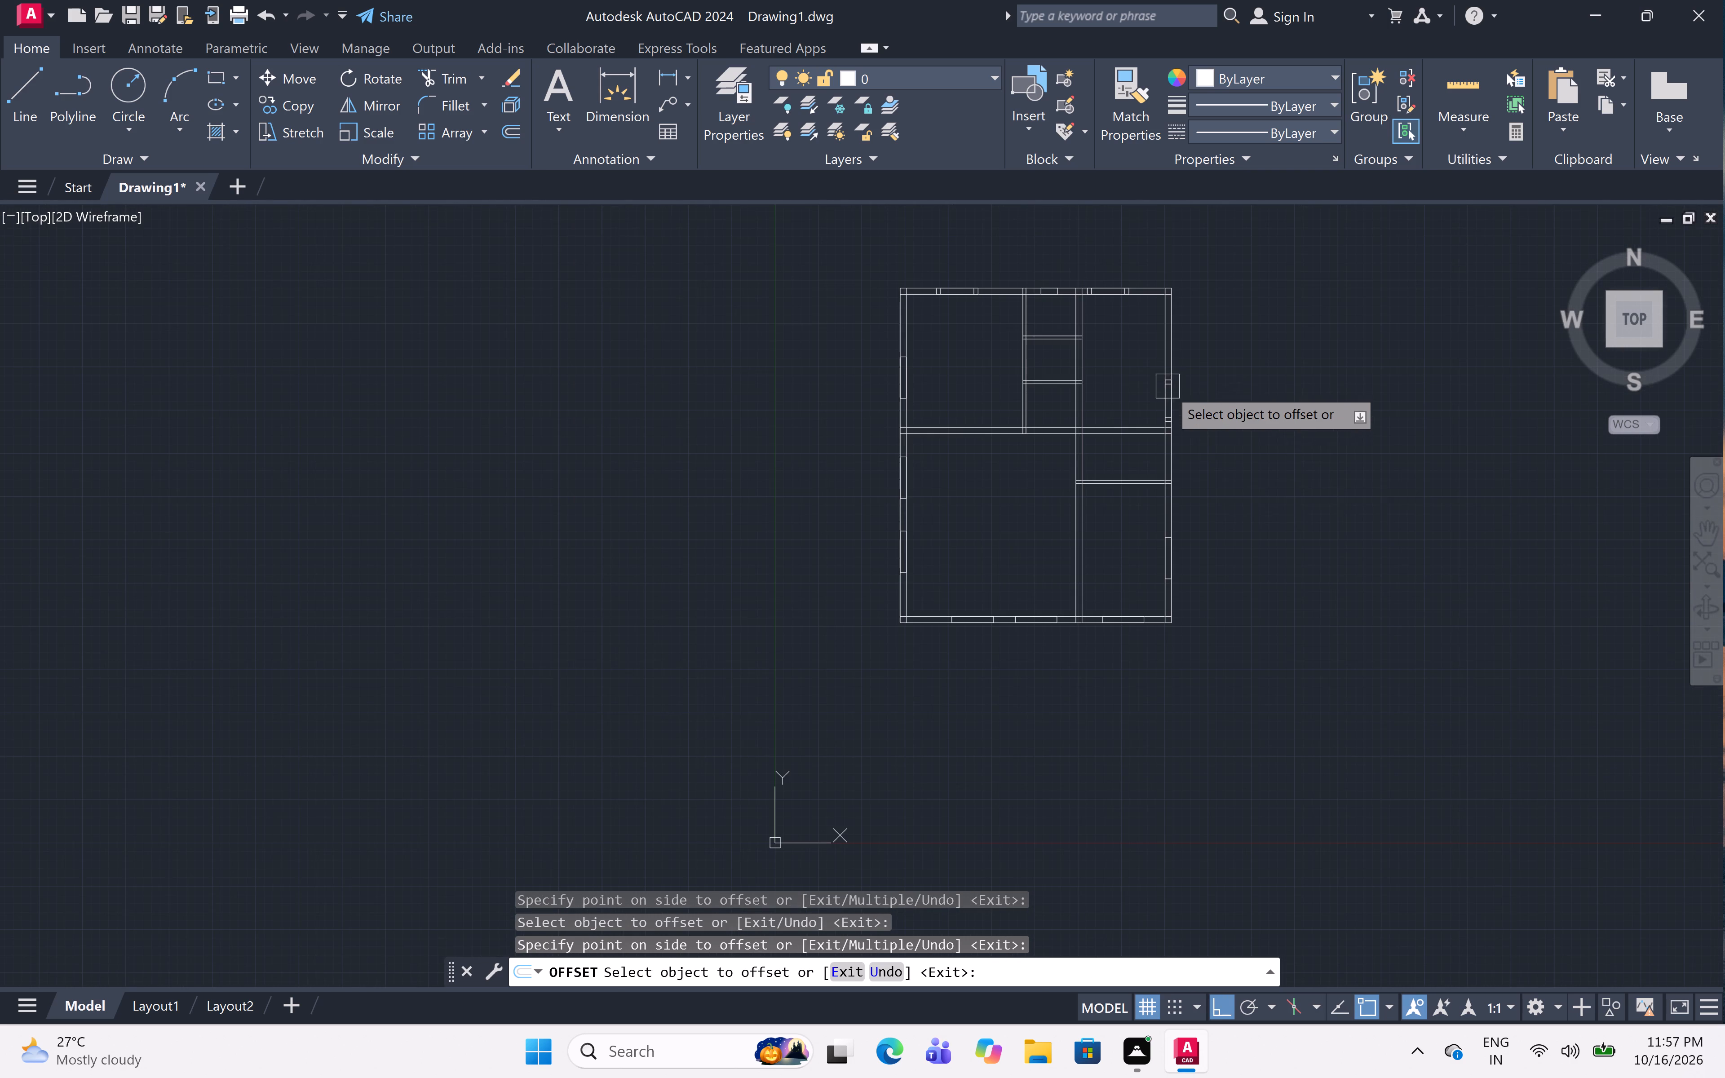
scroll(1168, 558, "up", 4)
scroll(1167, 639, "up", 1)
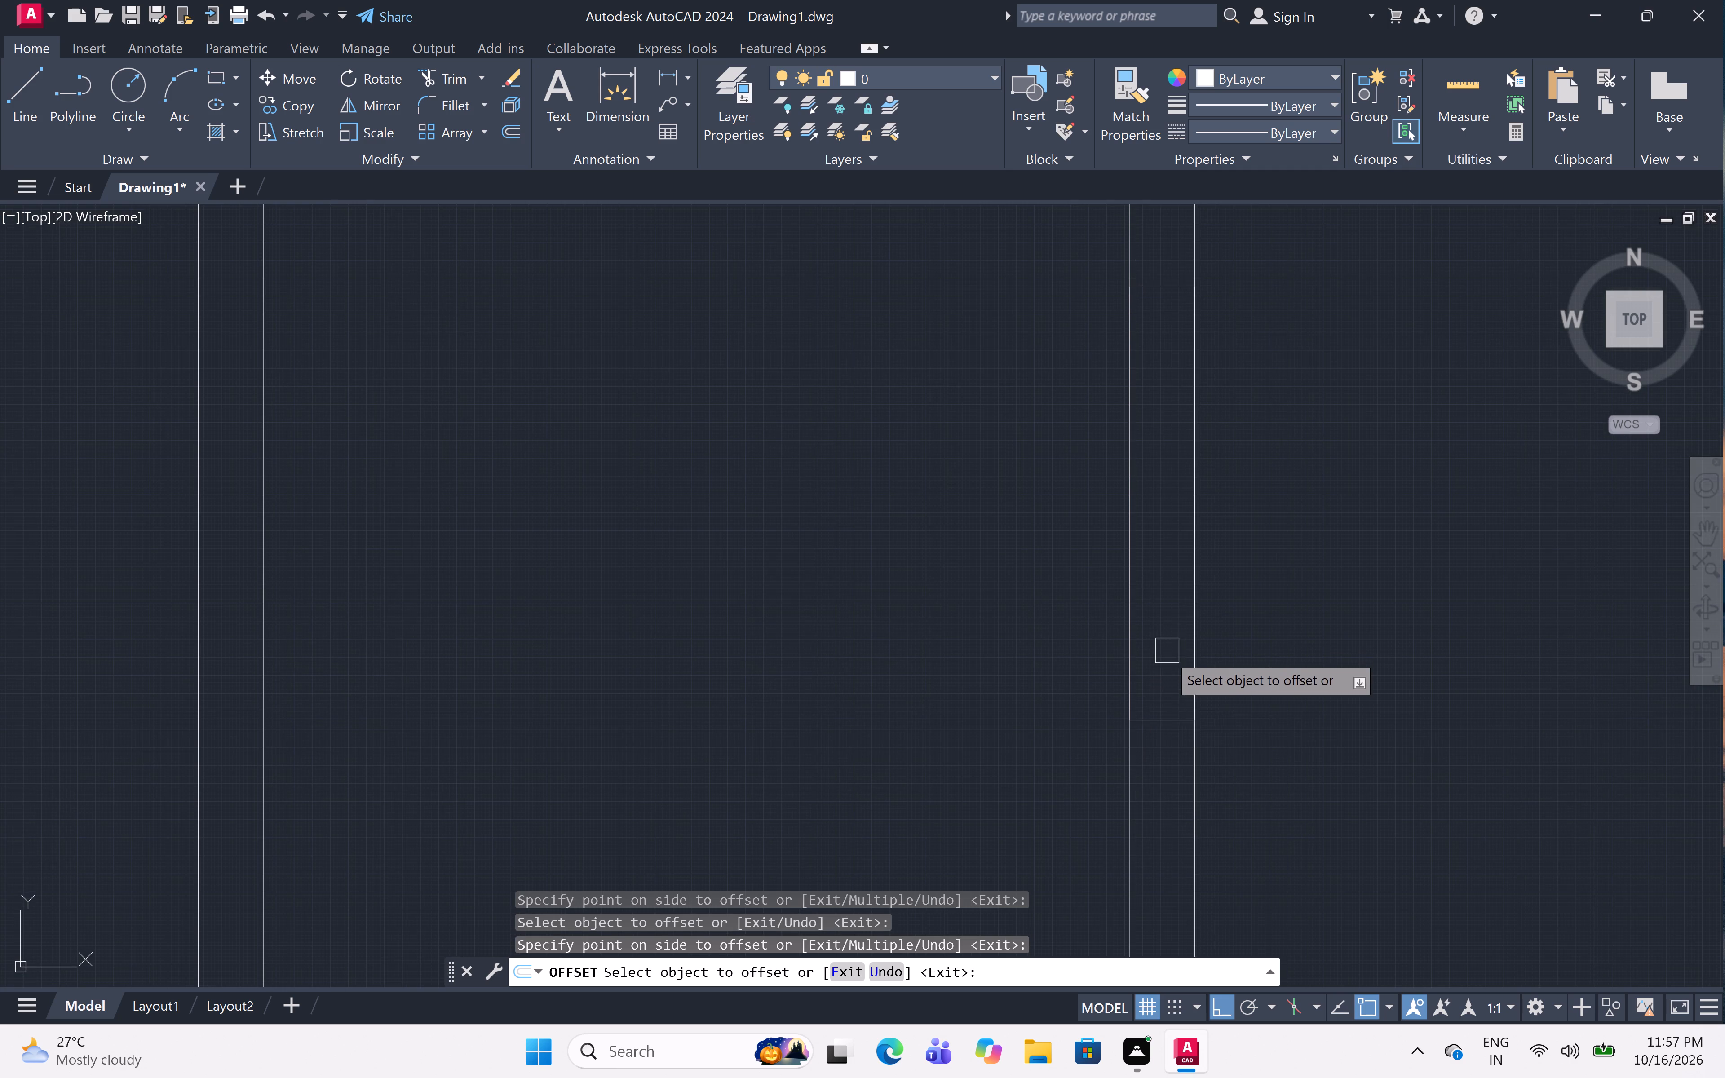
left_click(1174, 719)
left_click(1146, 614)
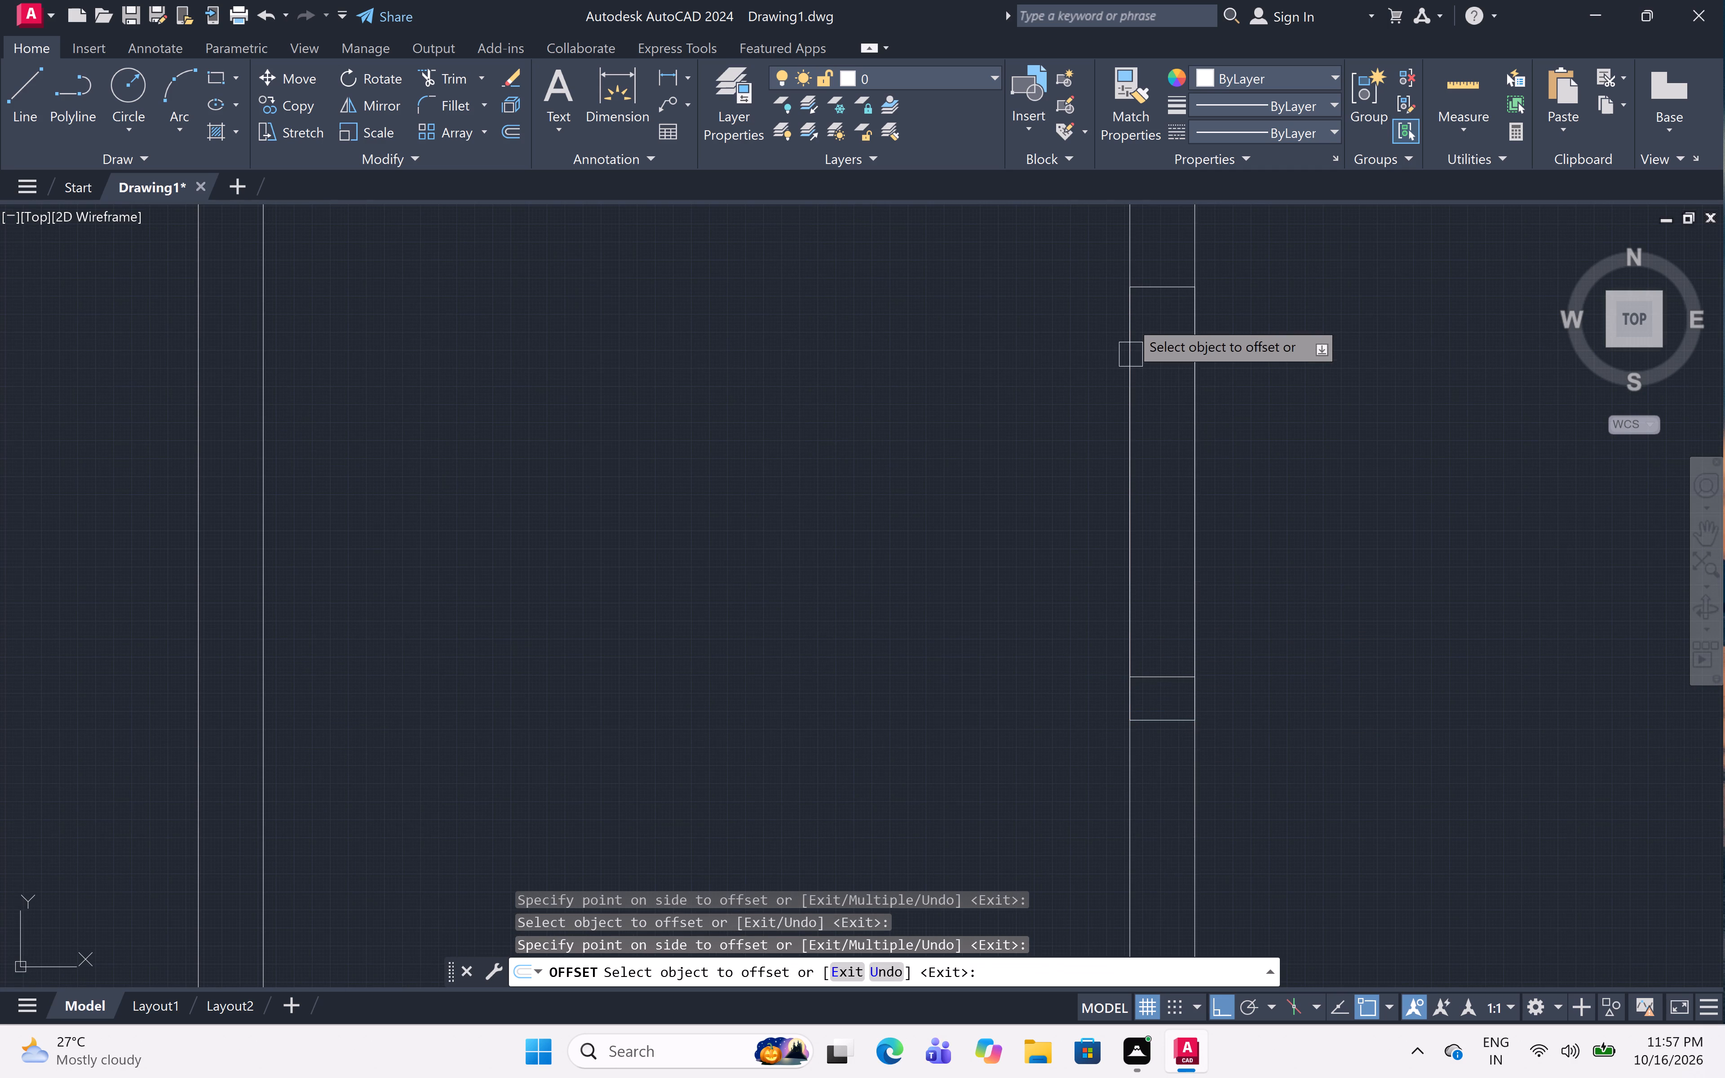
left_click(1153, 290)
left_click(1173, 362)
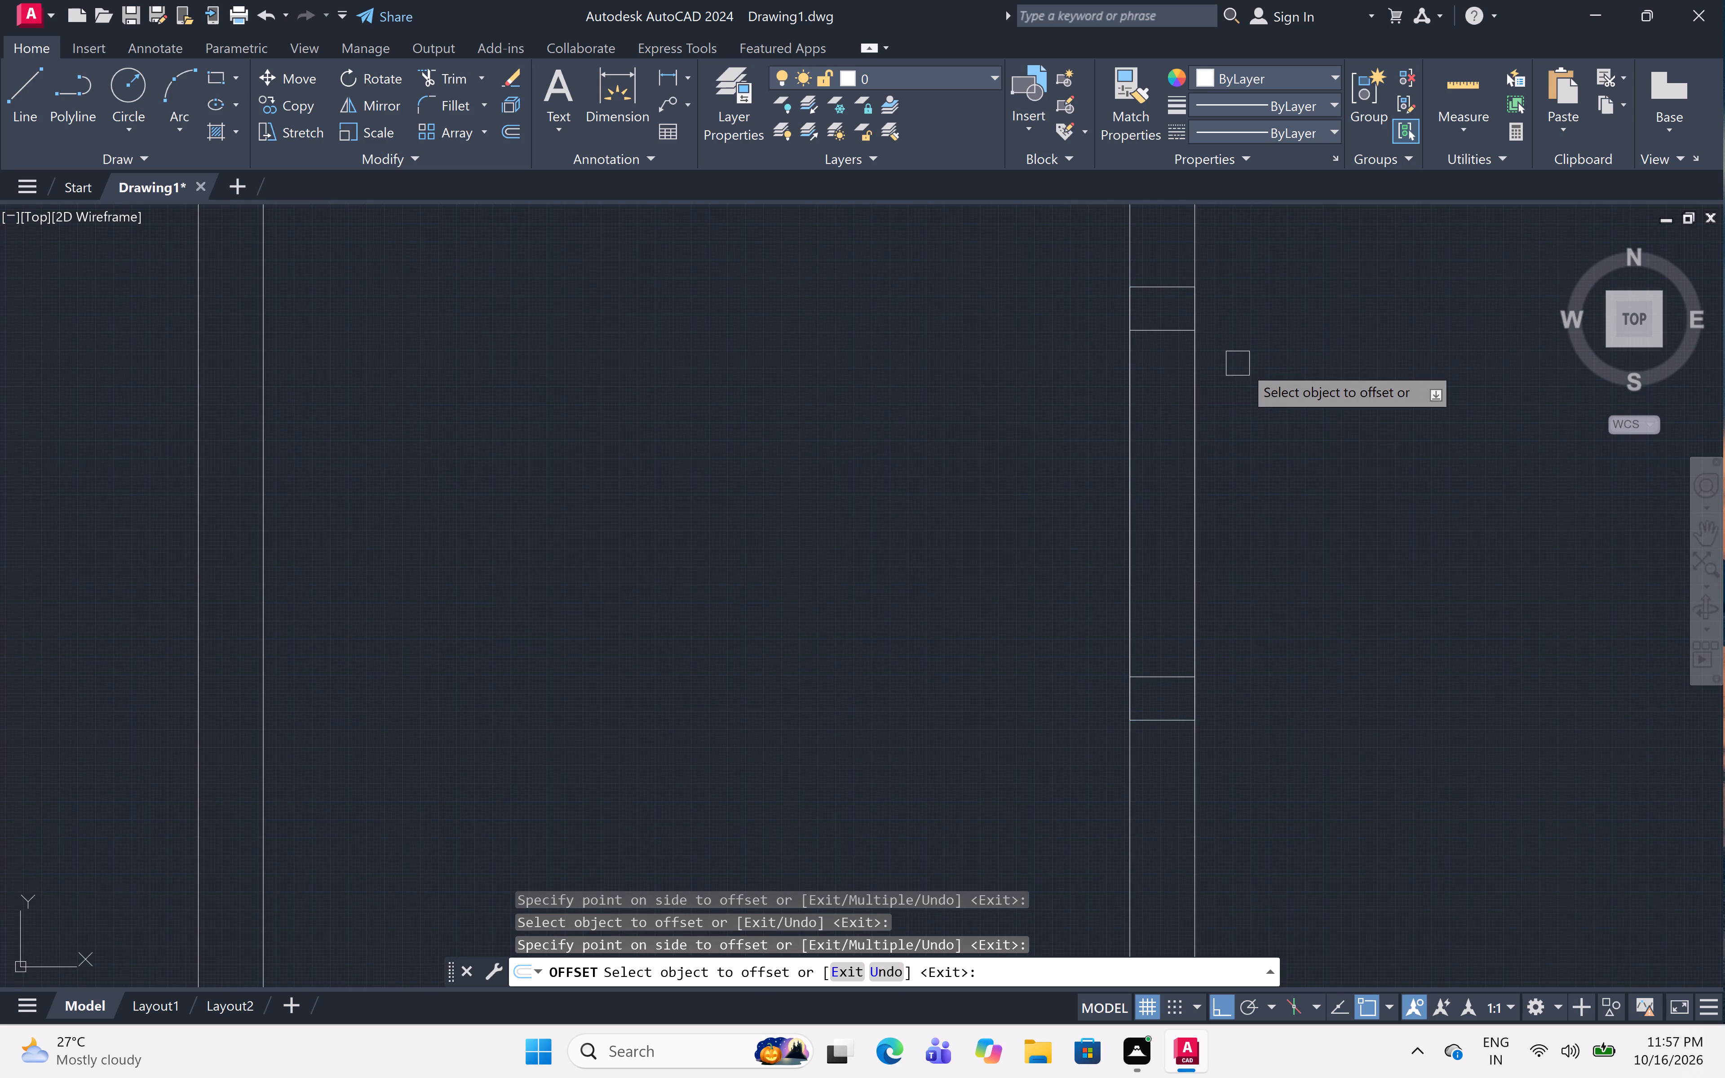
Offset both end lines of the opening in the lower-right room's bottom outer wall 6" inward.
scroll(1243, 366, "down", 4)
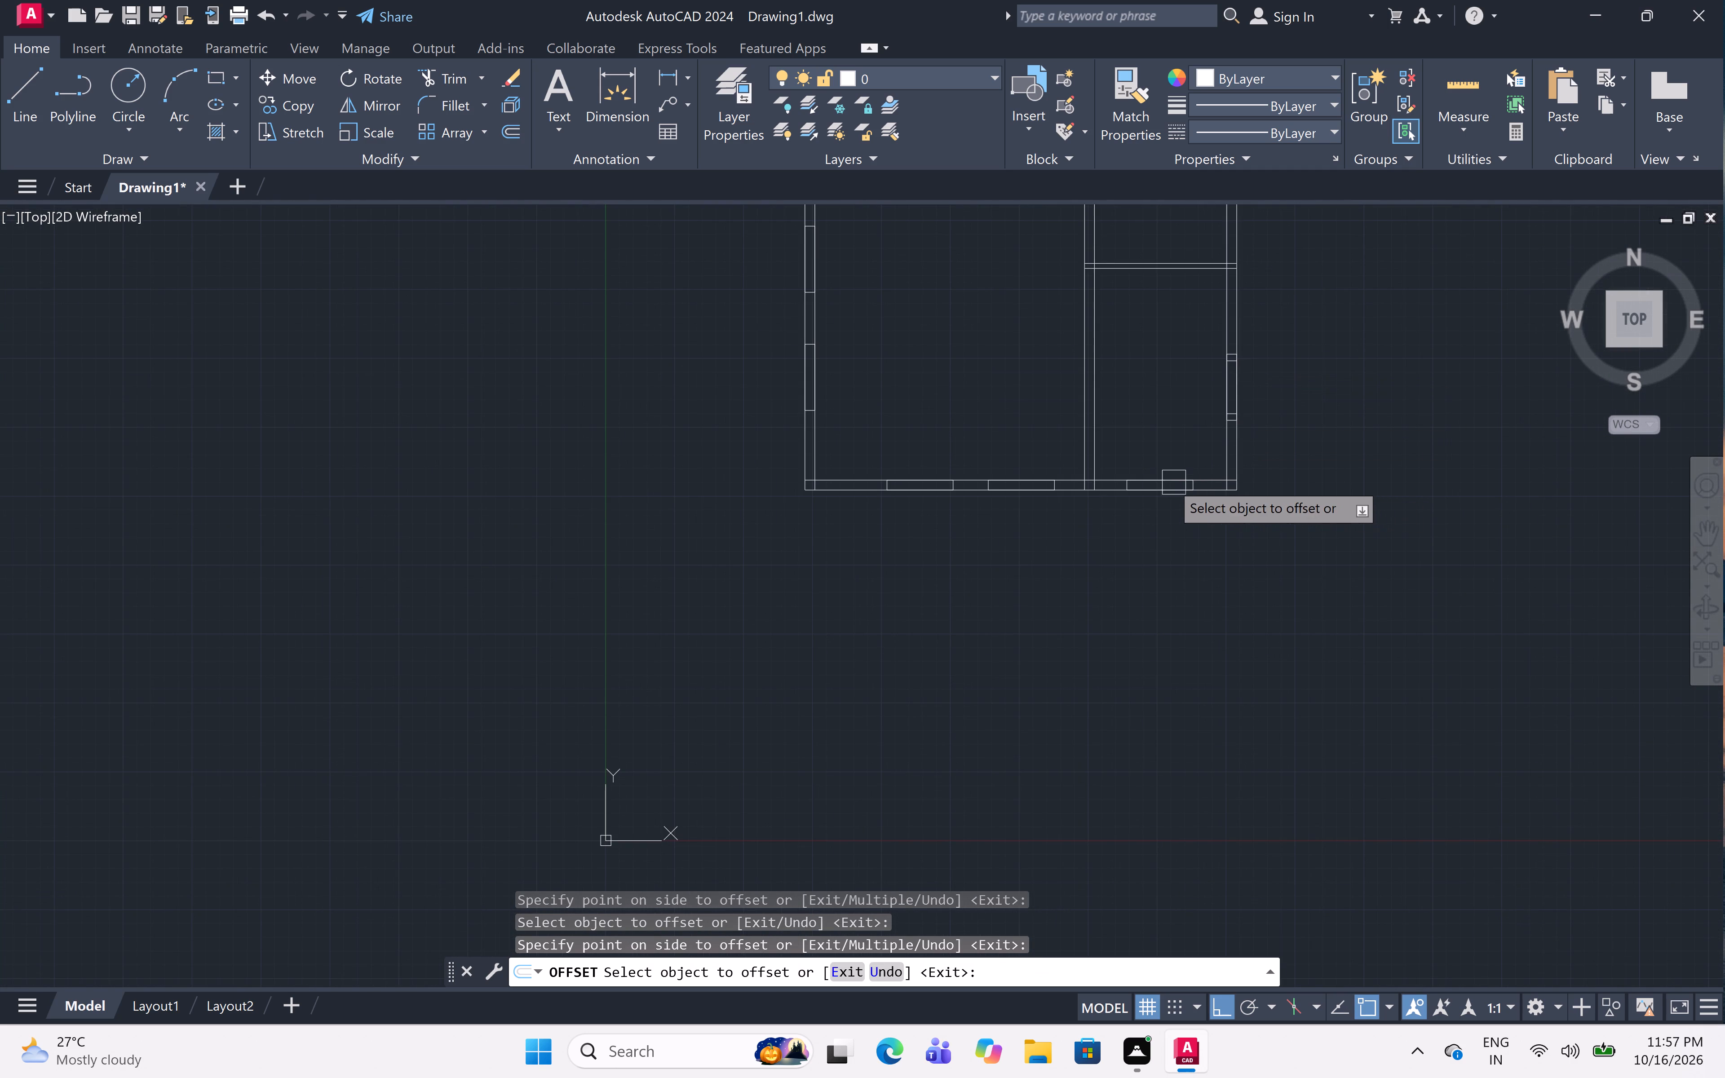
scroll(1162, 480, "up", 2)
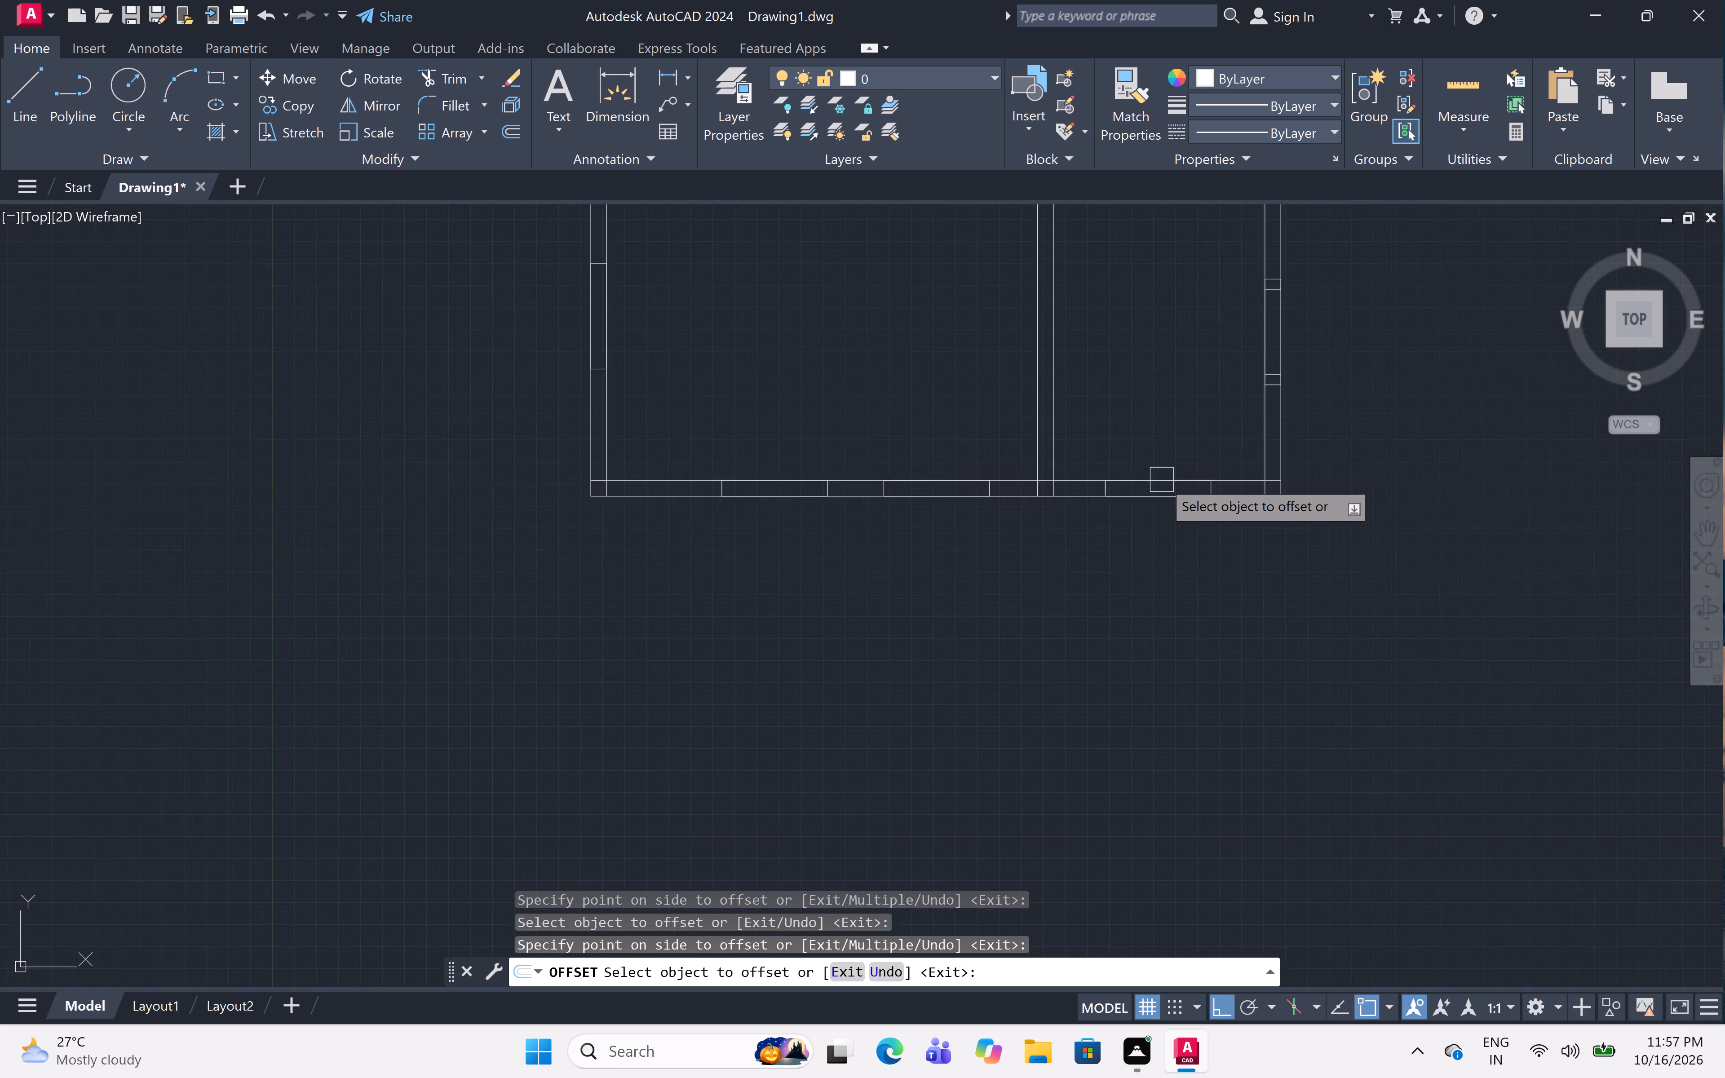
scroll(1162, 480, "up", 1)
left_click(1291, 504)
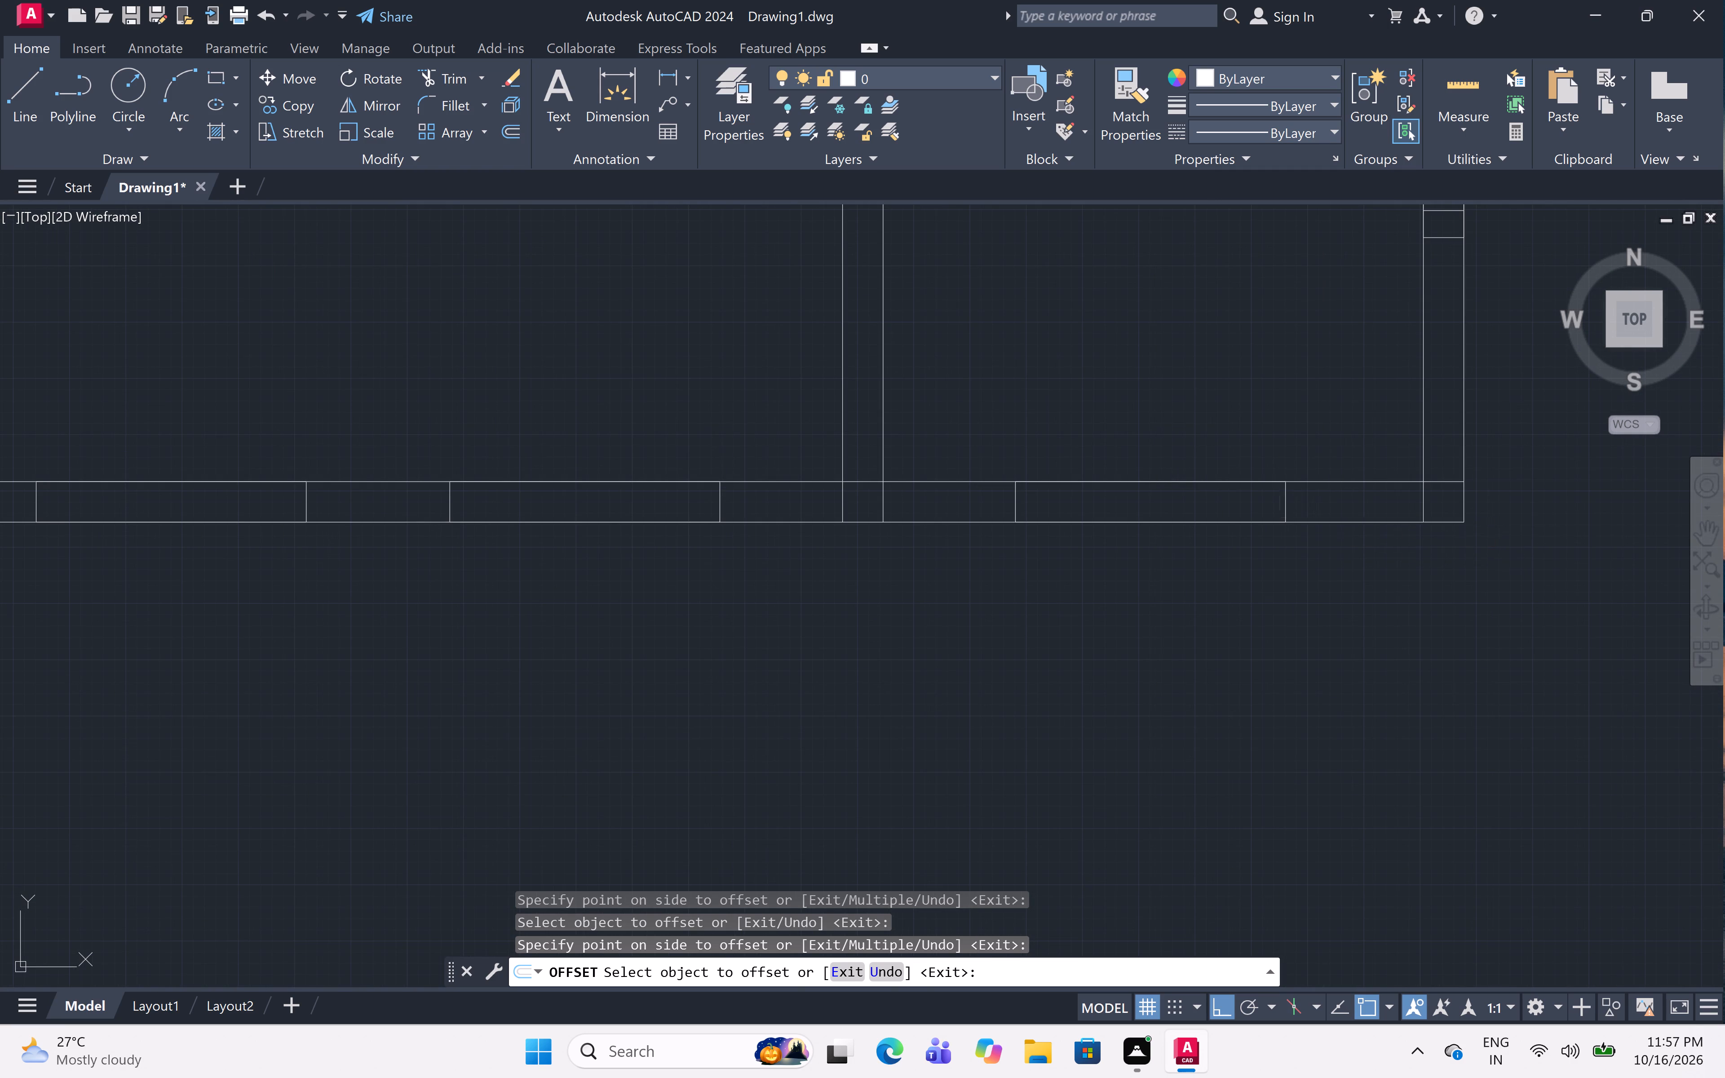
left_click(1136, 541)
left_click(1015, 503)
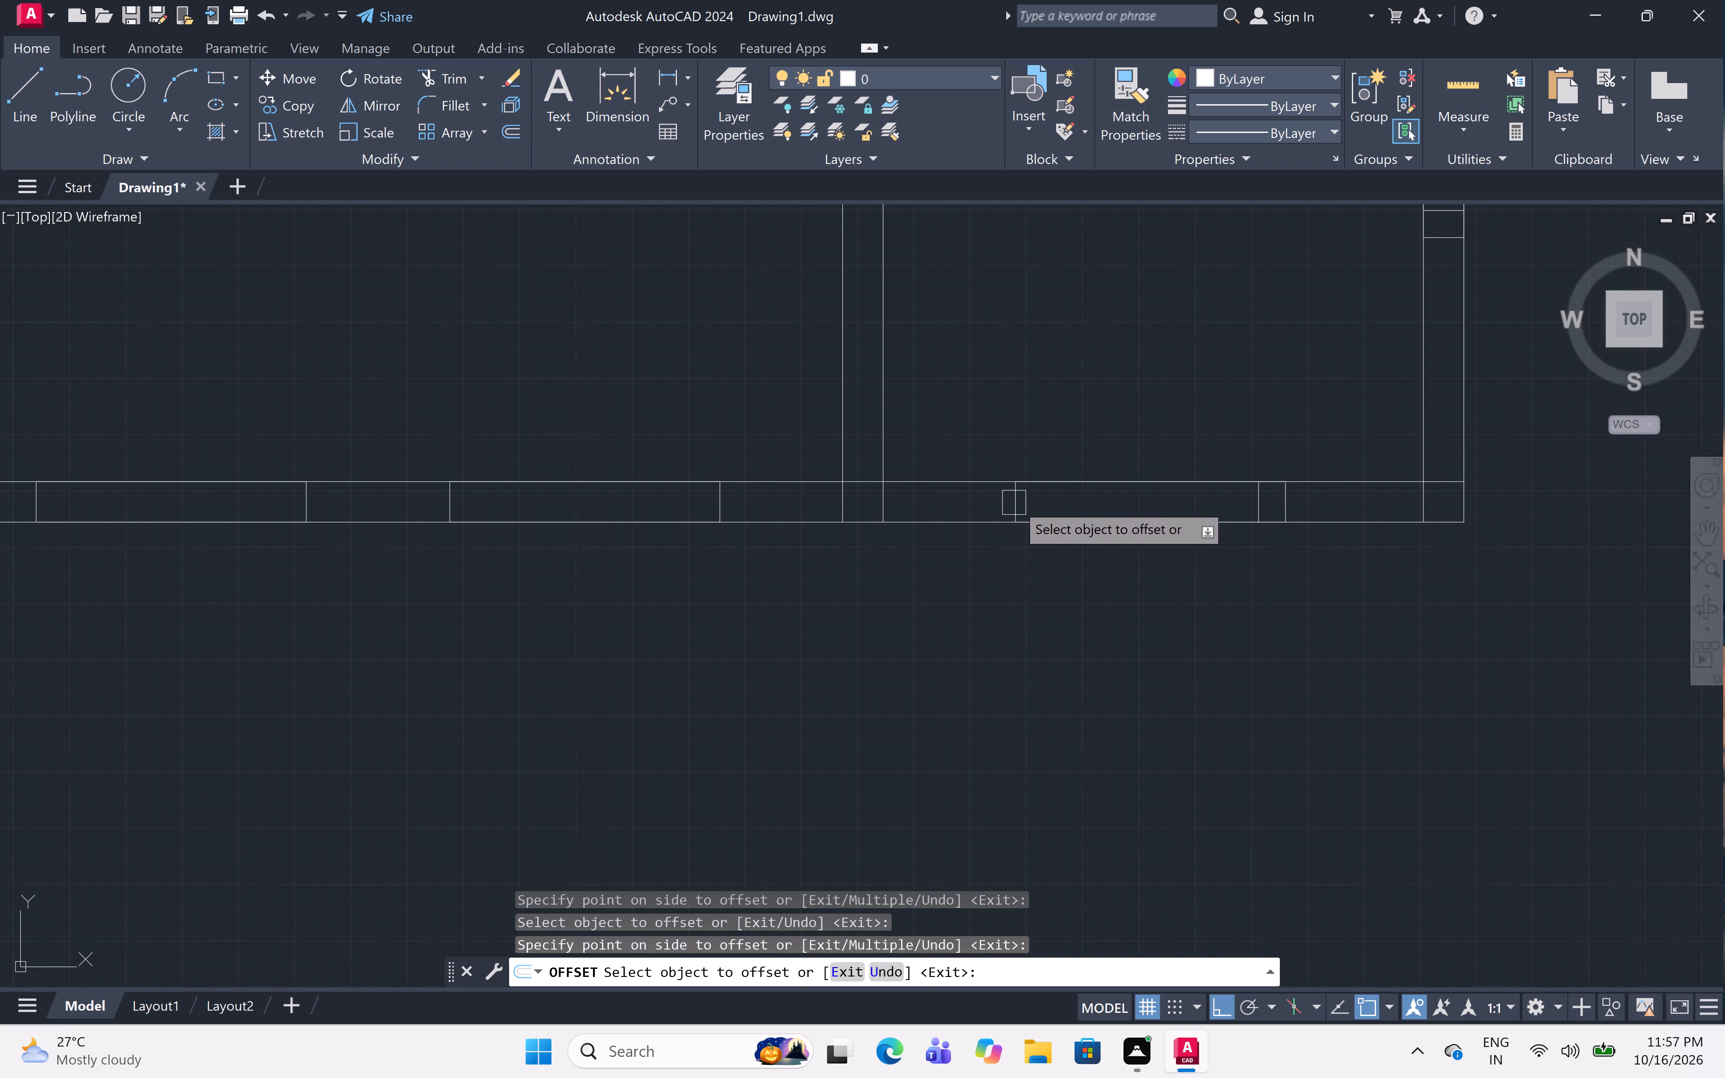
left_click(1127, 525)
Offset both end lines of the large lower-left room's bottom-wall opening nearest the partition wall 6" inward.
scroll(1092, 437, "down", 2)
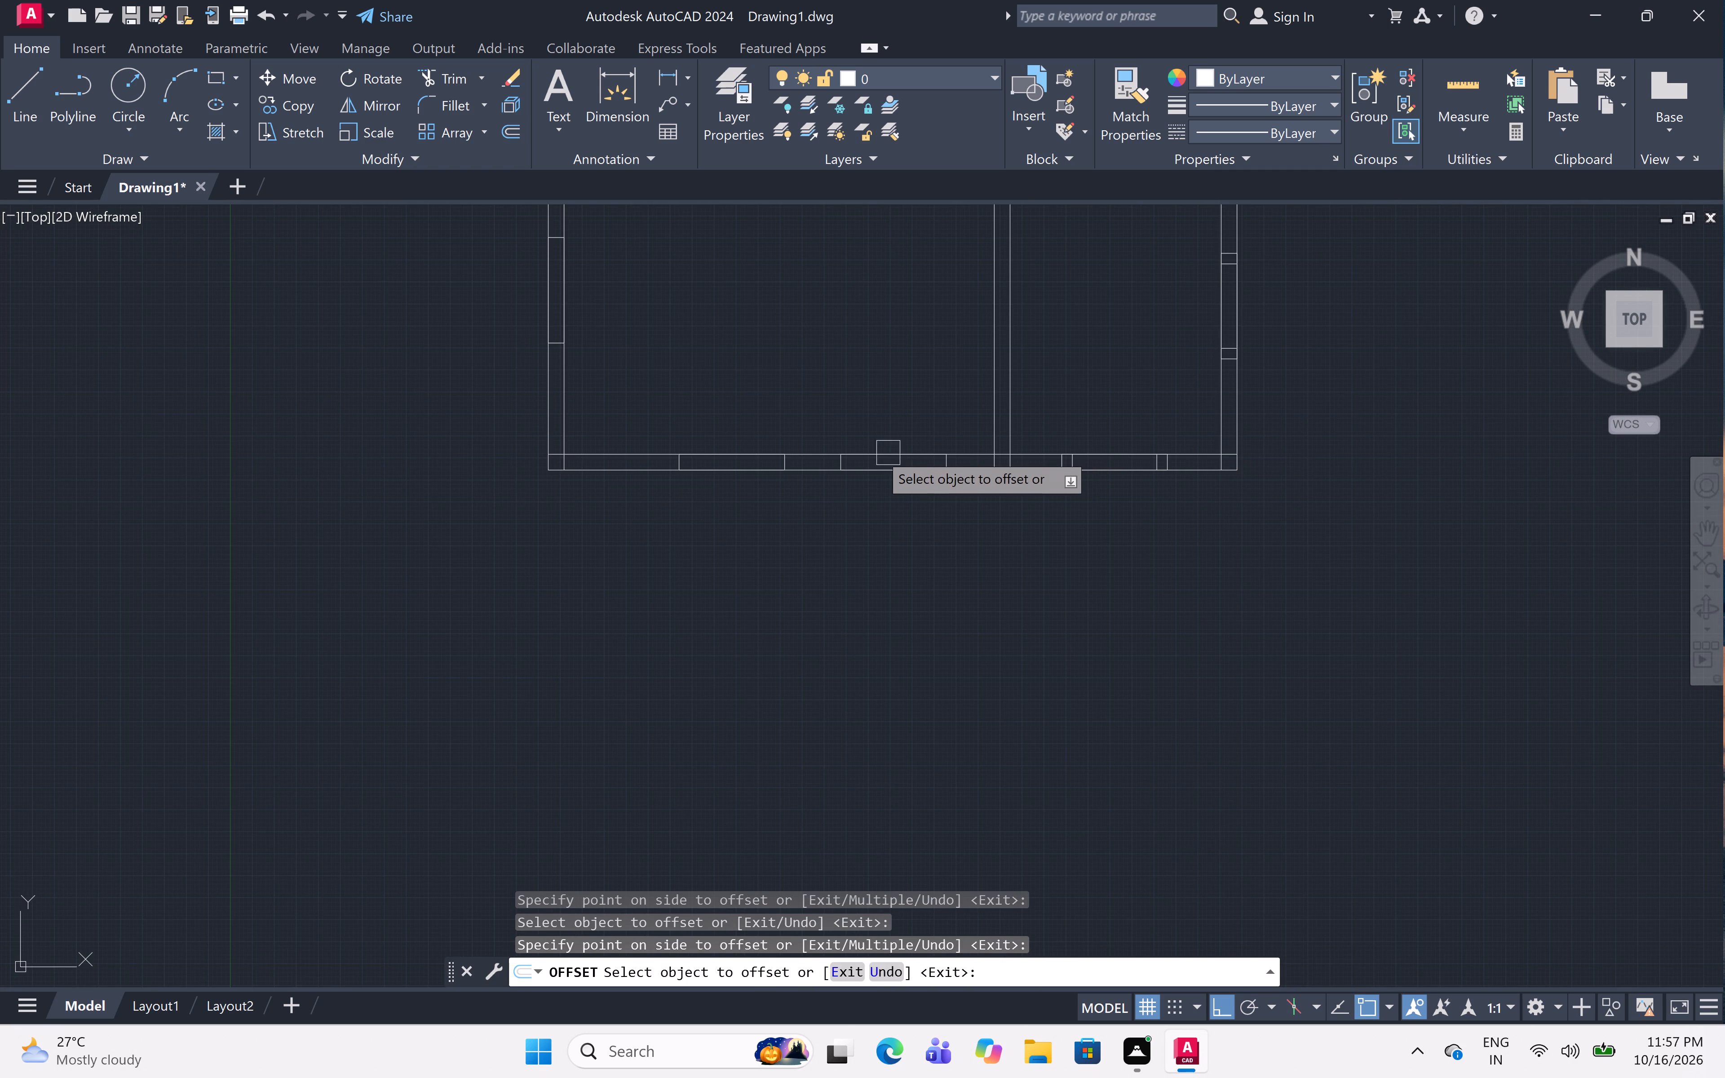
scroll(832, 451, "up", 3)
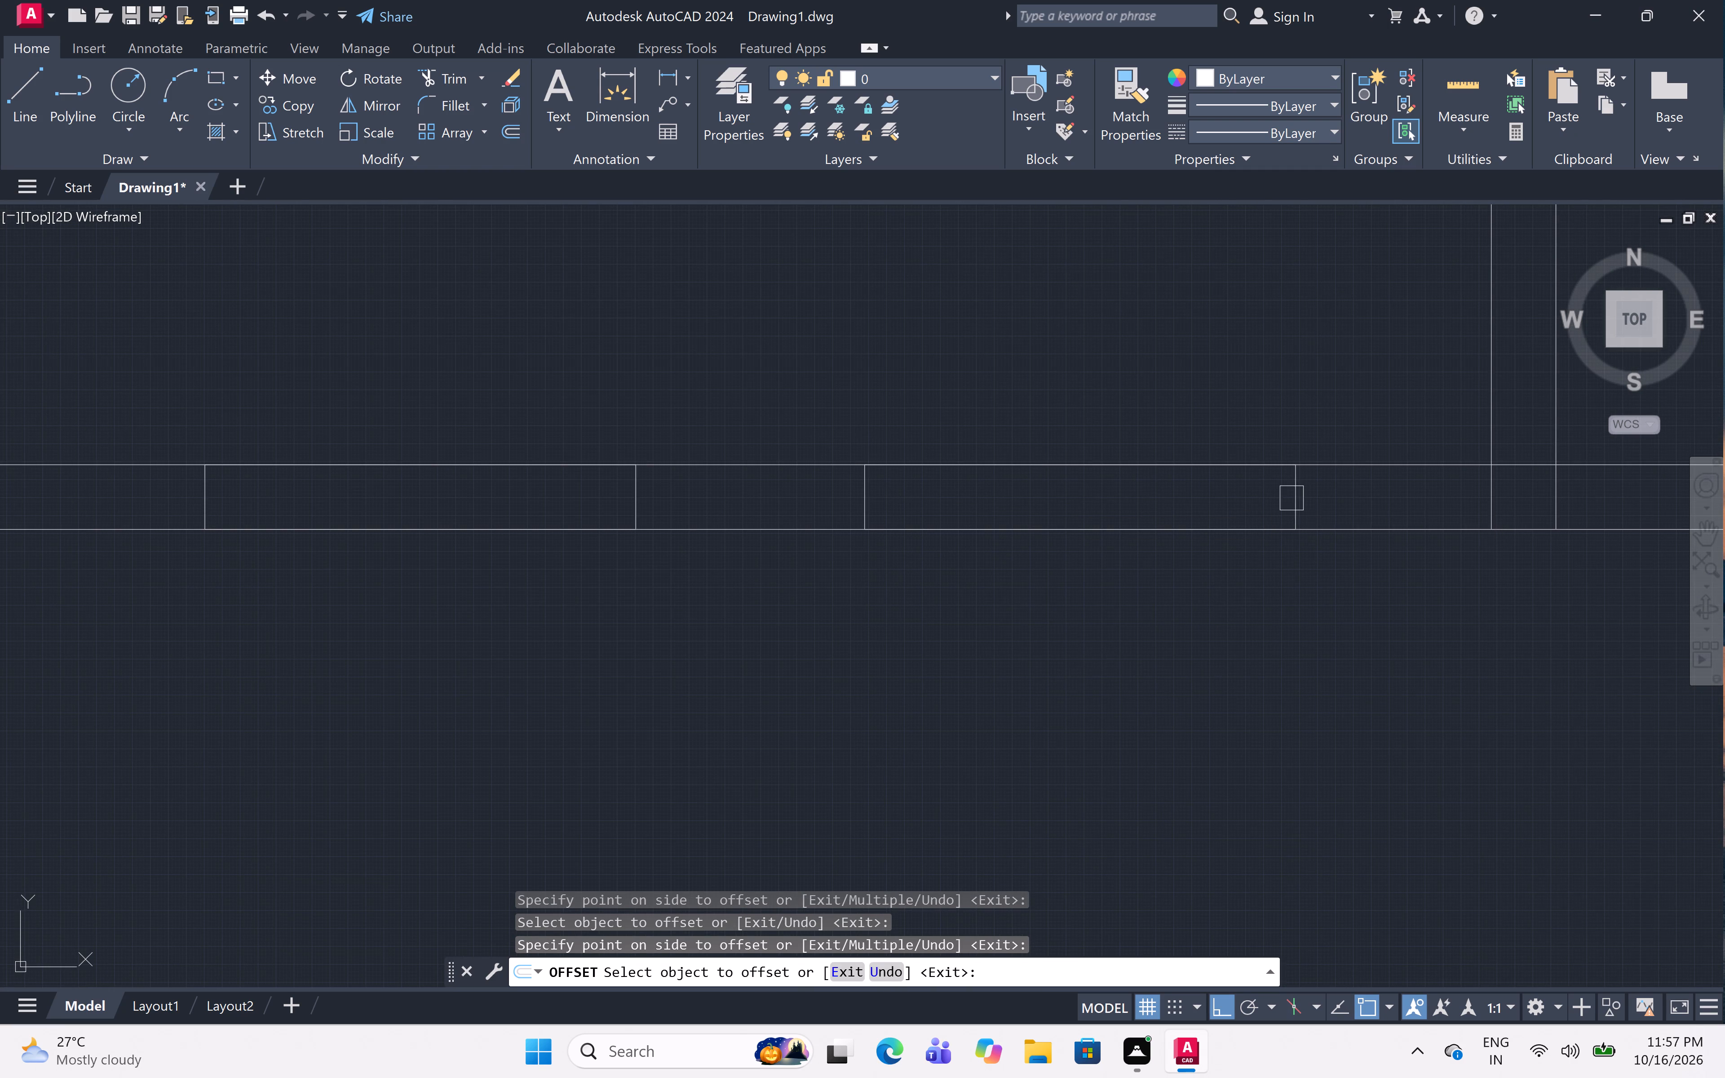
left_click(1292, 498)
left_click(1091, 523)
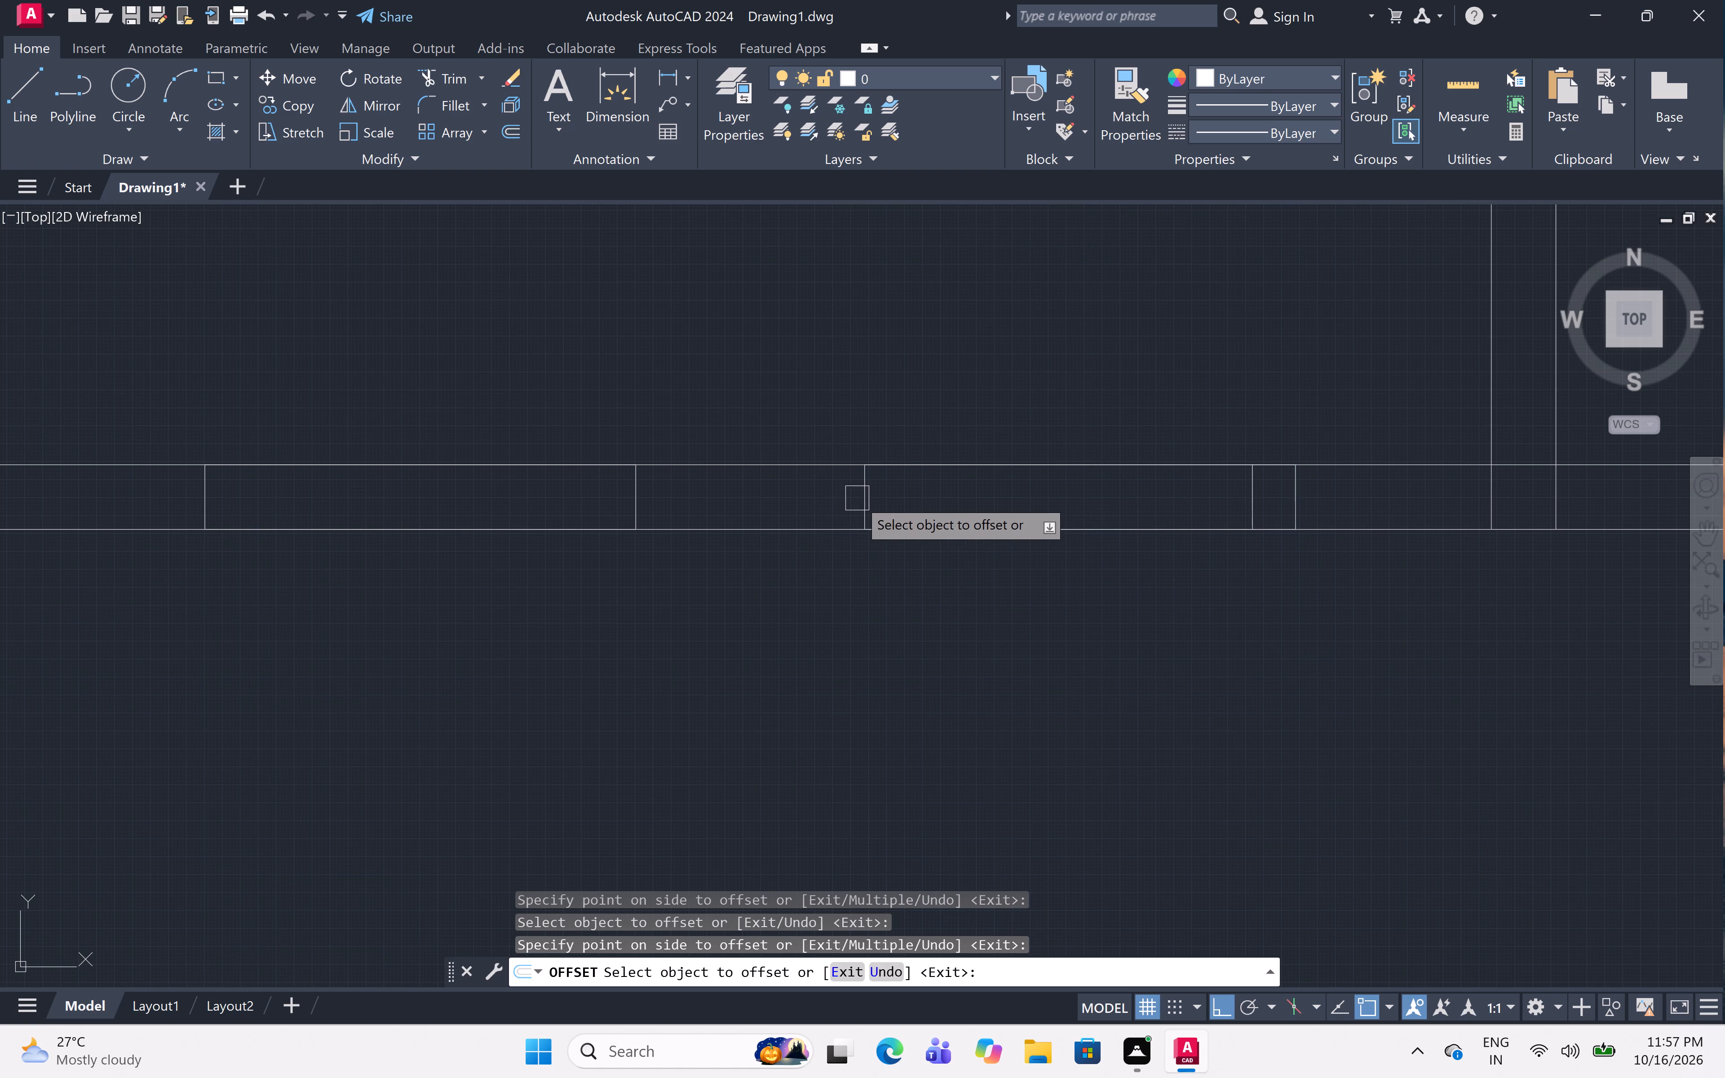
left_click(857, 498)
left_click(962, 514)
Offset both end lines of the large lower-left room's other bottom-wall opening, nearer the left outer wall, 6" inward.
scroll(1005, 435, "down", 3)
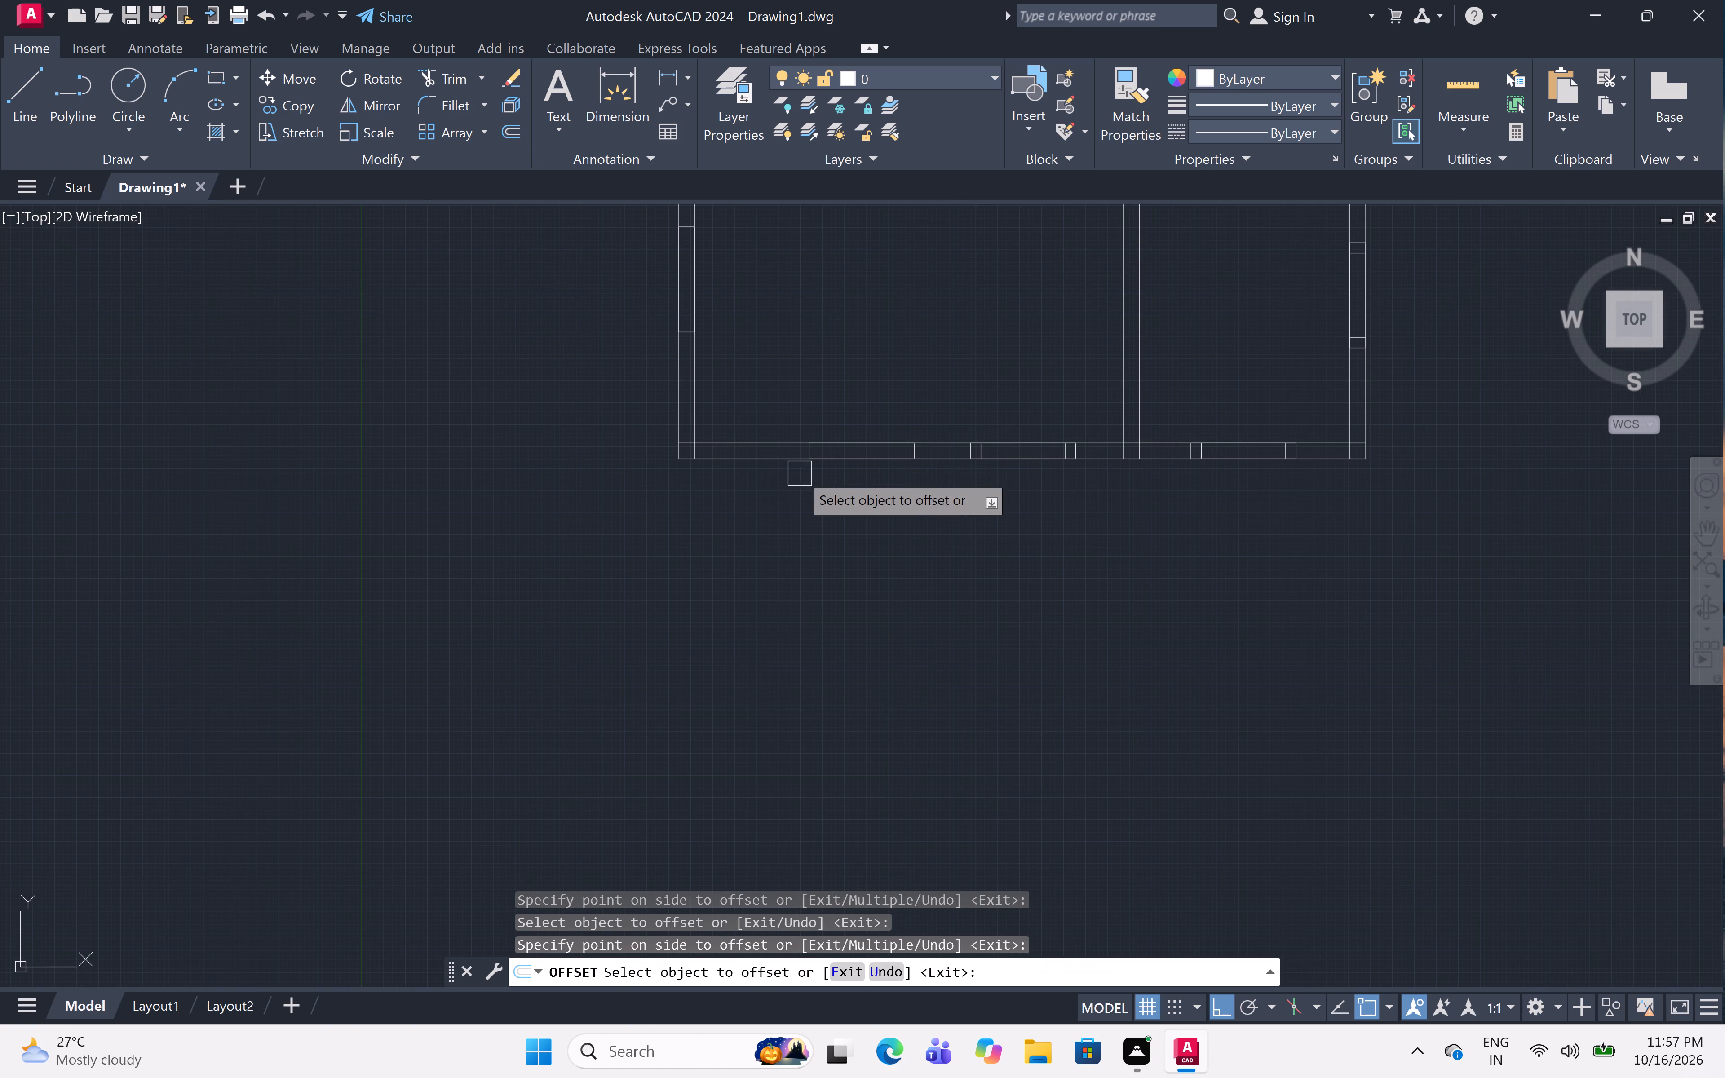
scroll(813, 436, "up", 4)
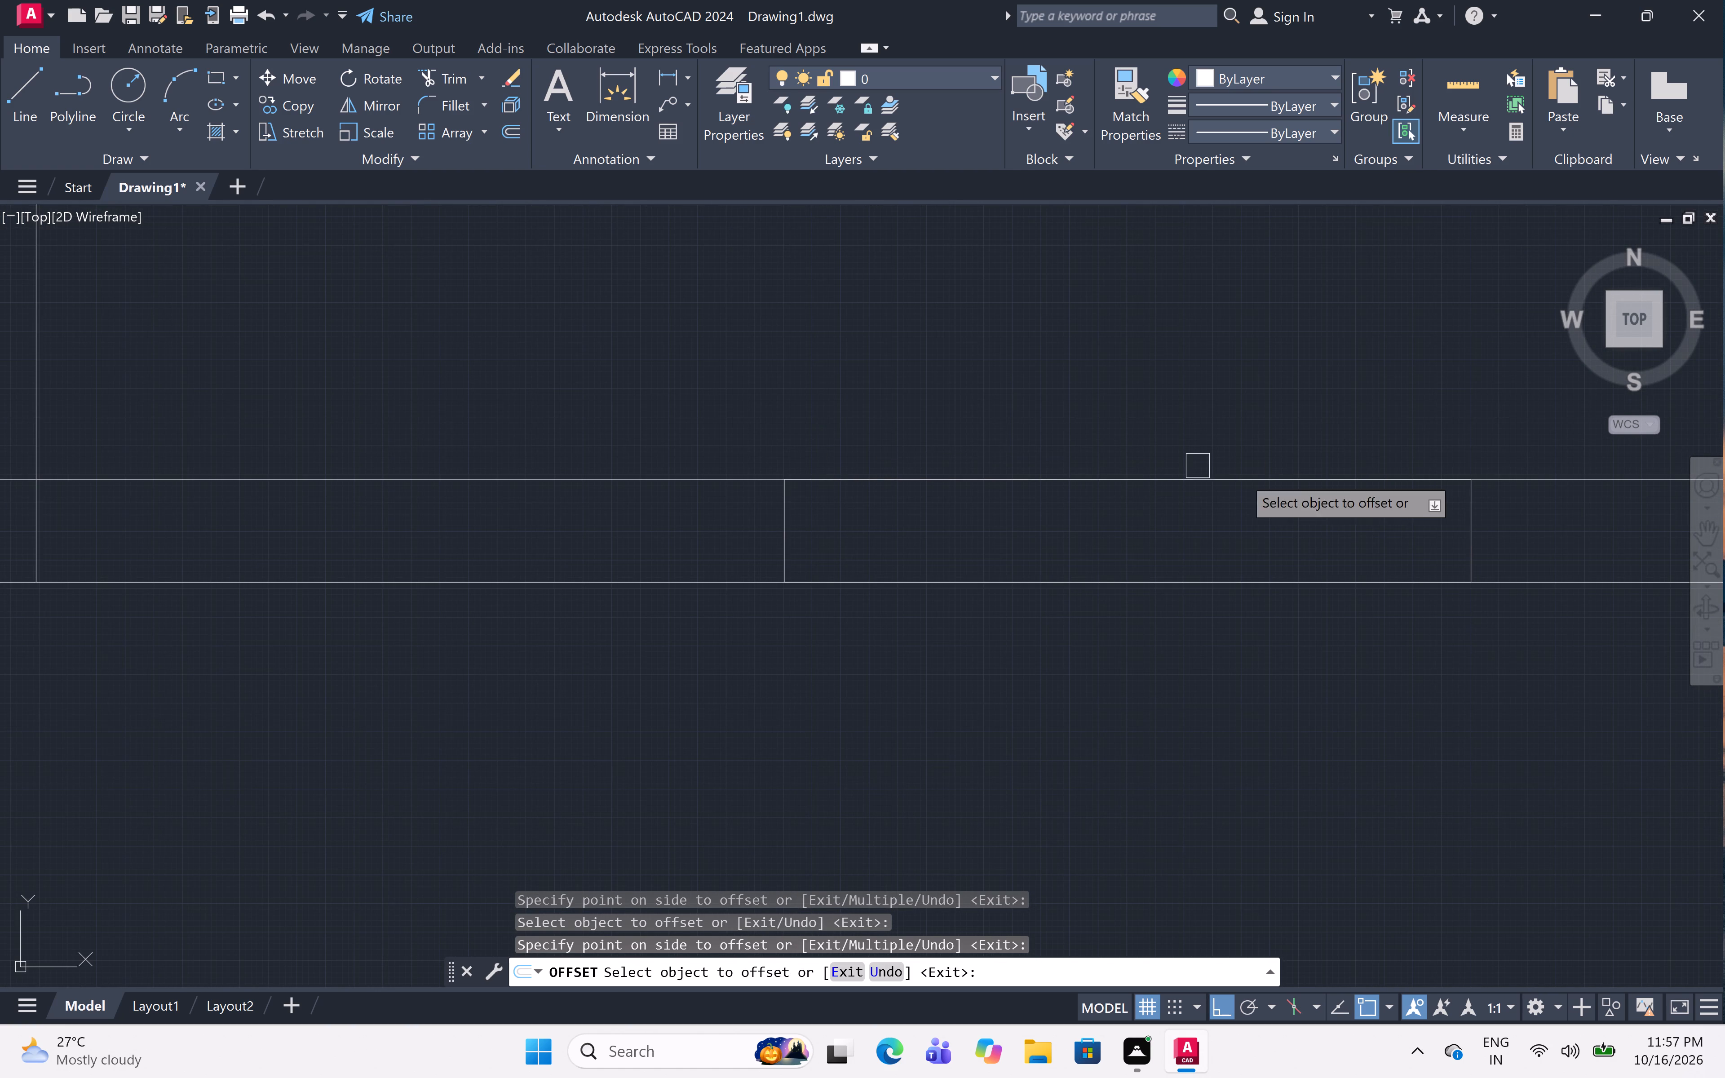
left_click(1468, 532)
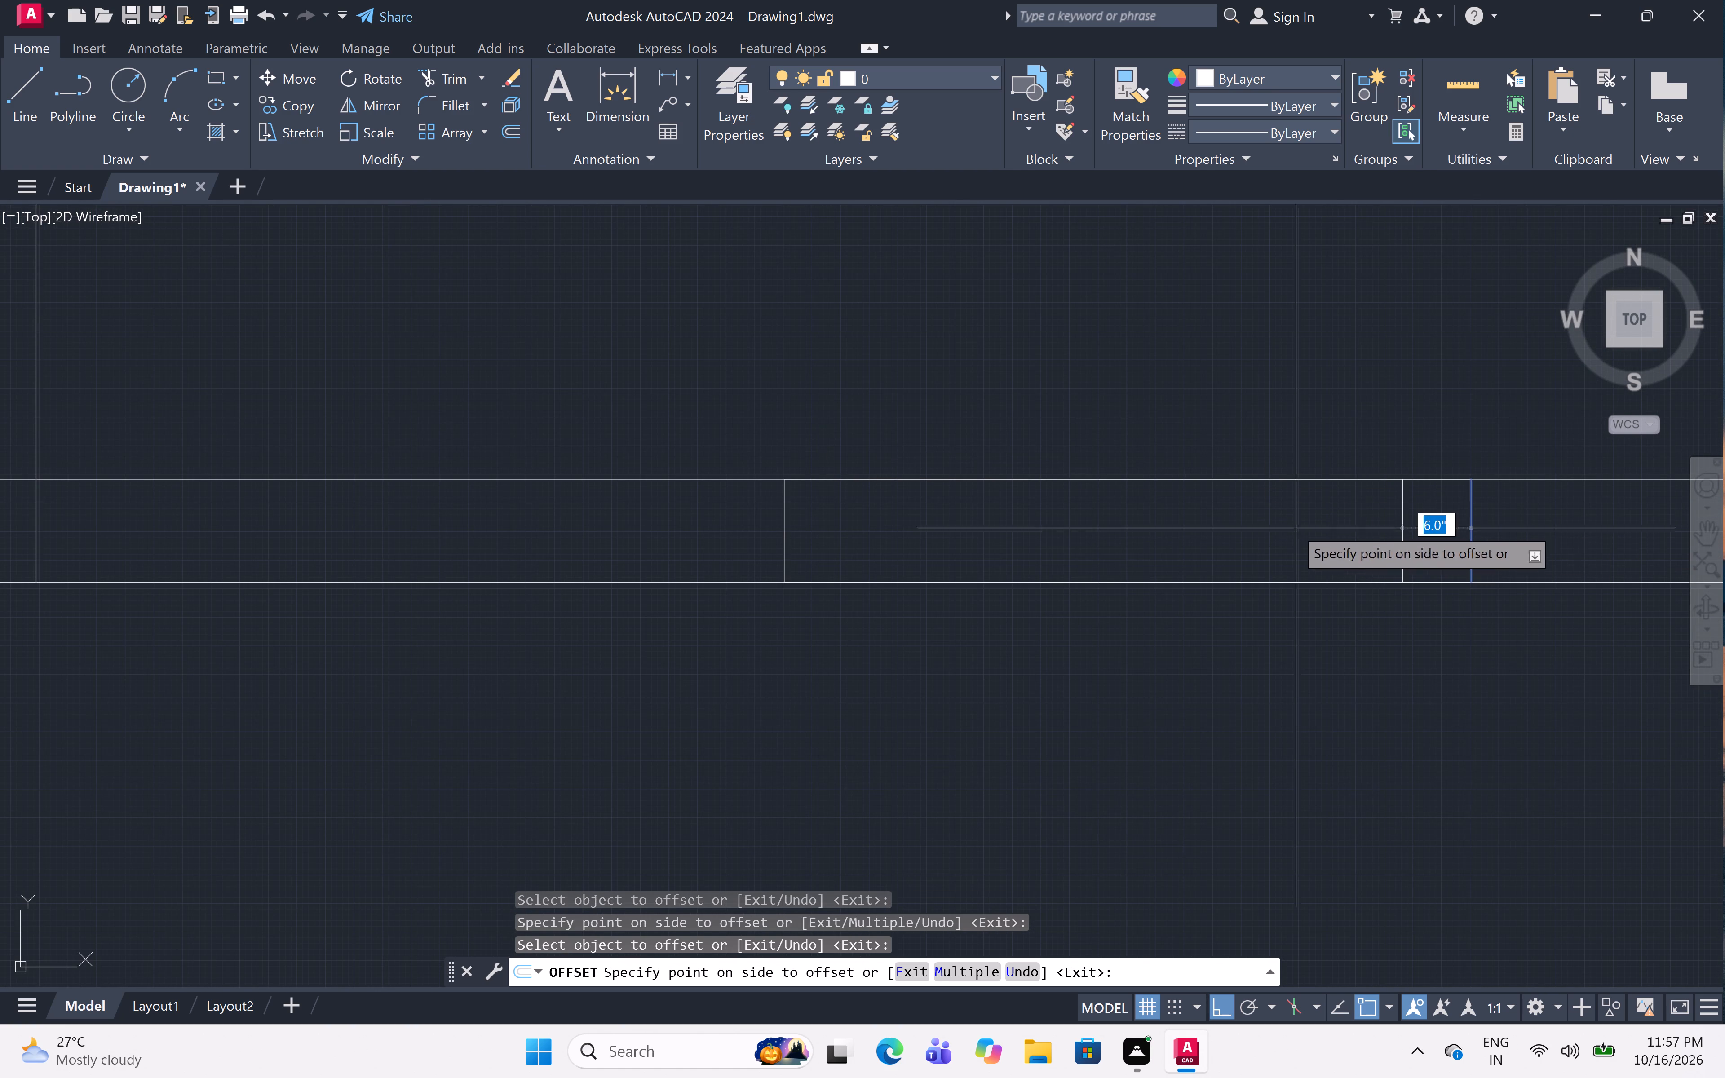
left_click(1278, 523)
left_click(782, 535)
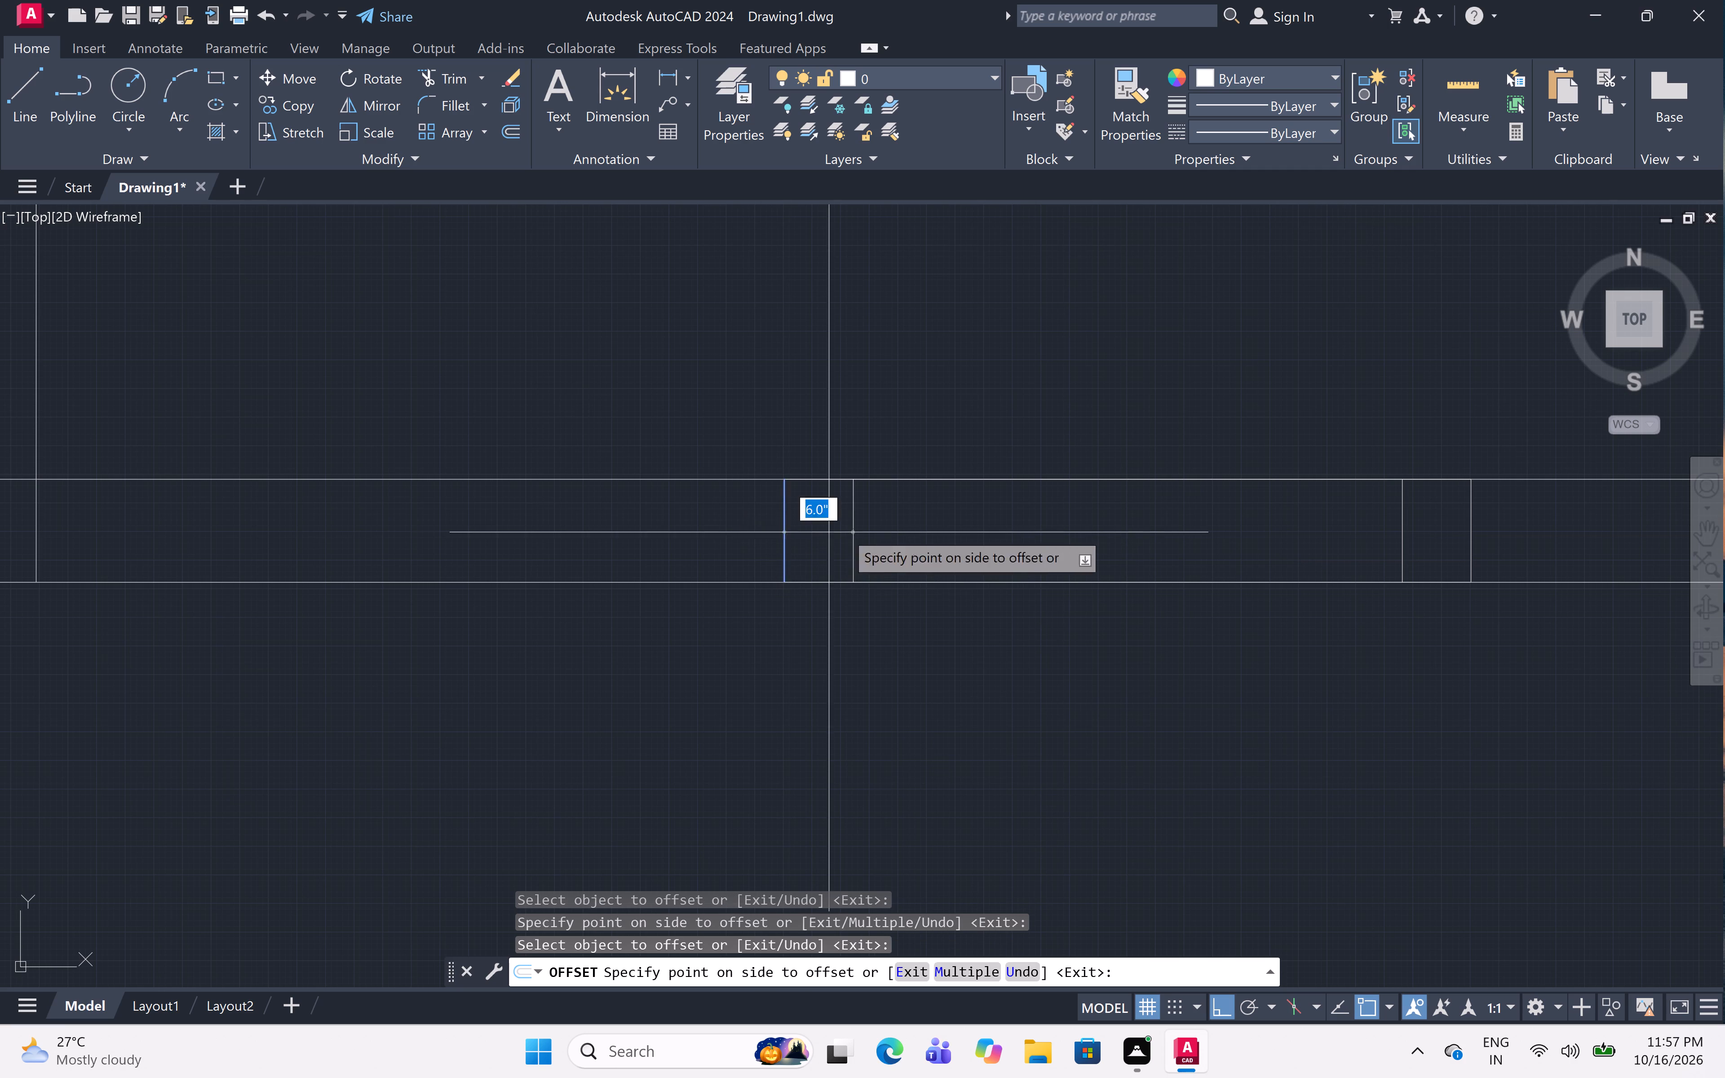
left_click(1091, 484)
Offset both end lines of the lower opening in the large lower-left room's left outer wall 6" inward.
scroll(1125, 361, "down", 3)
middle_click_drag(1160, 338, 1195, 487)
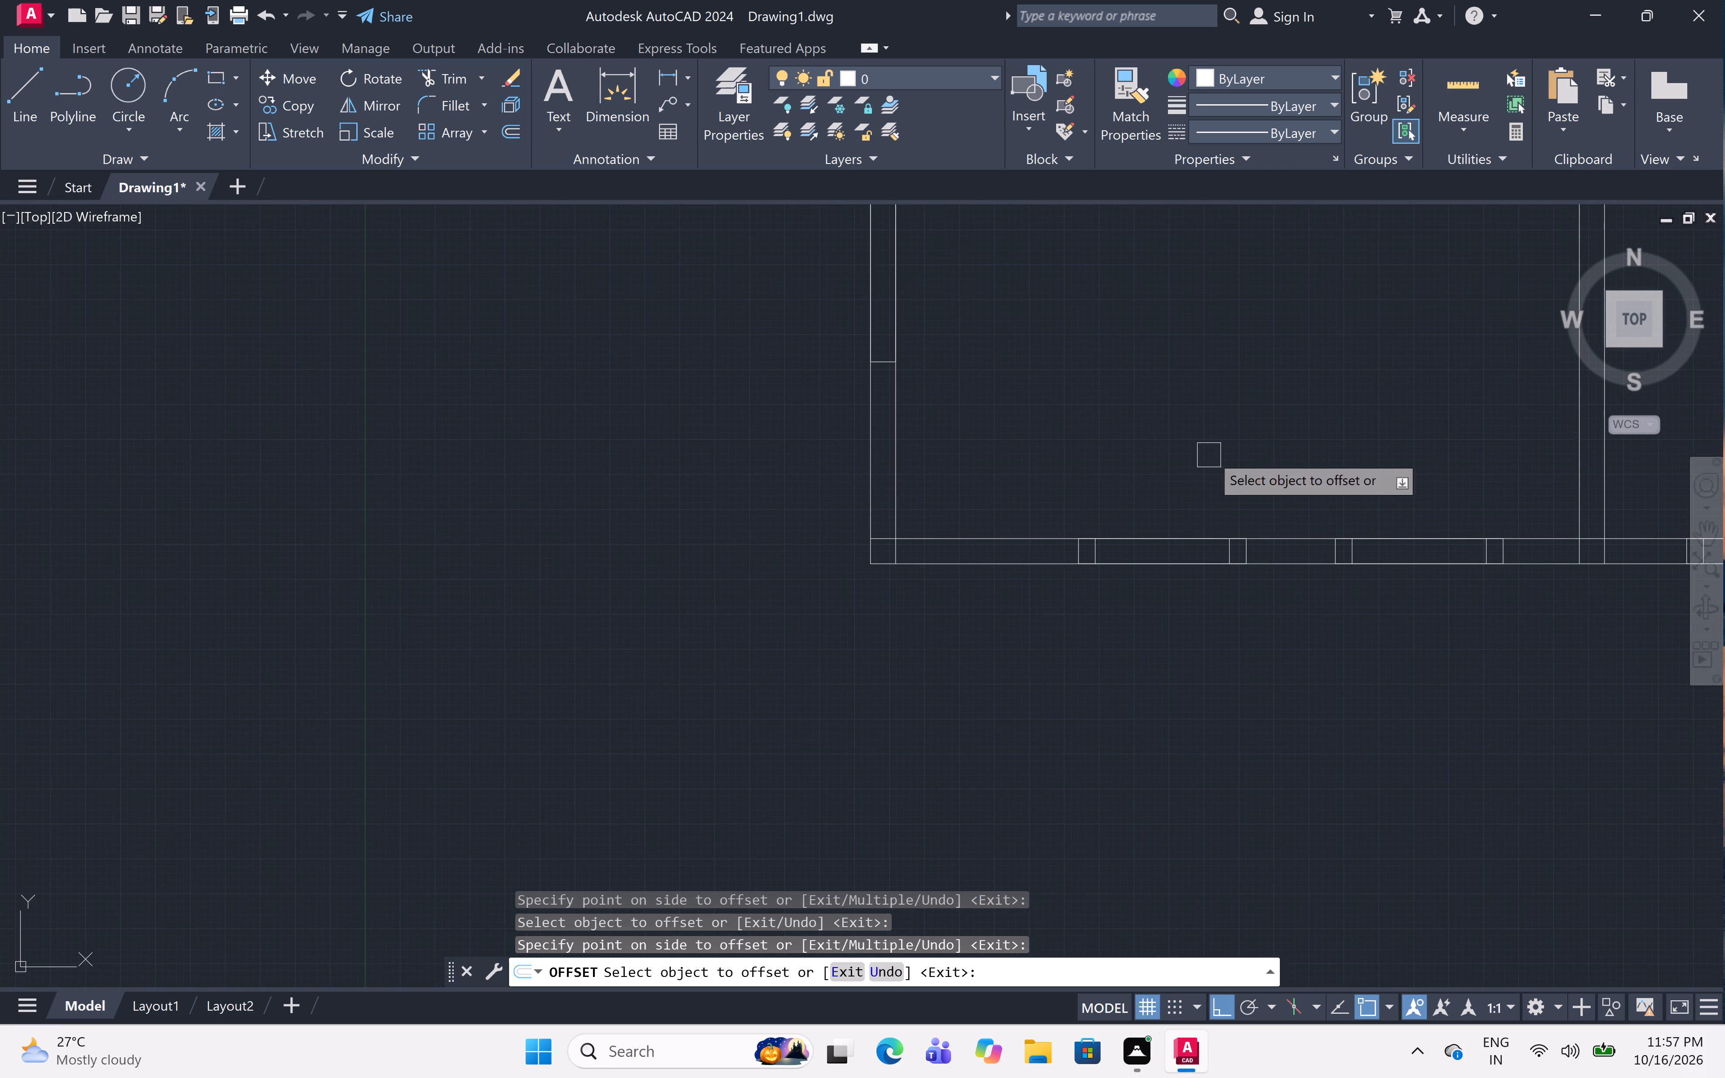
scroll(1215, 443, "down", 1)
middle_click_drag(1216, 442, 1236, 504)
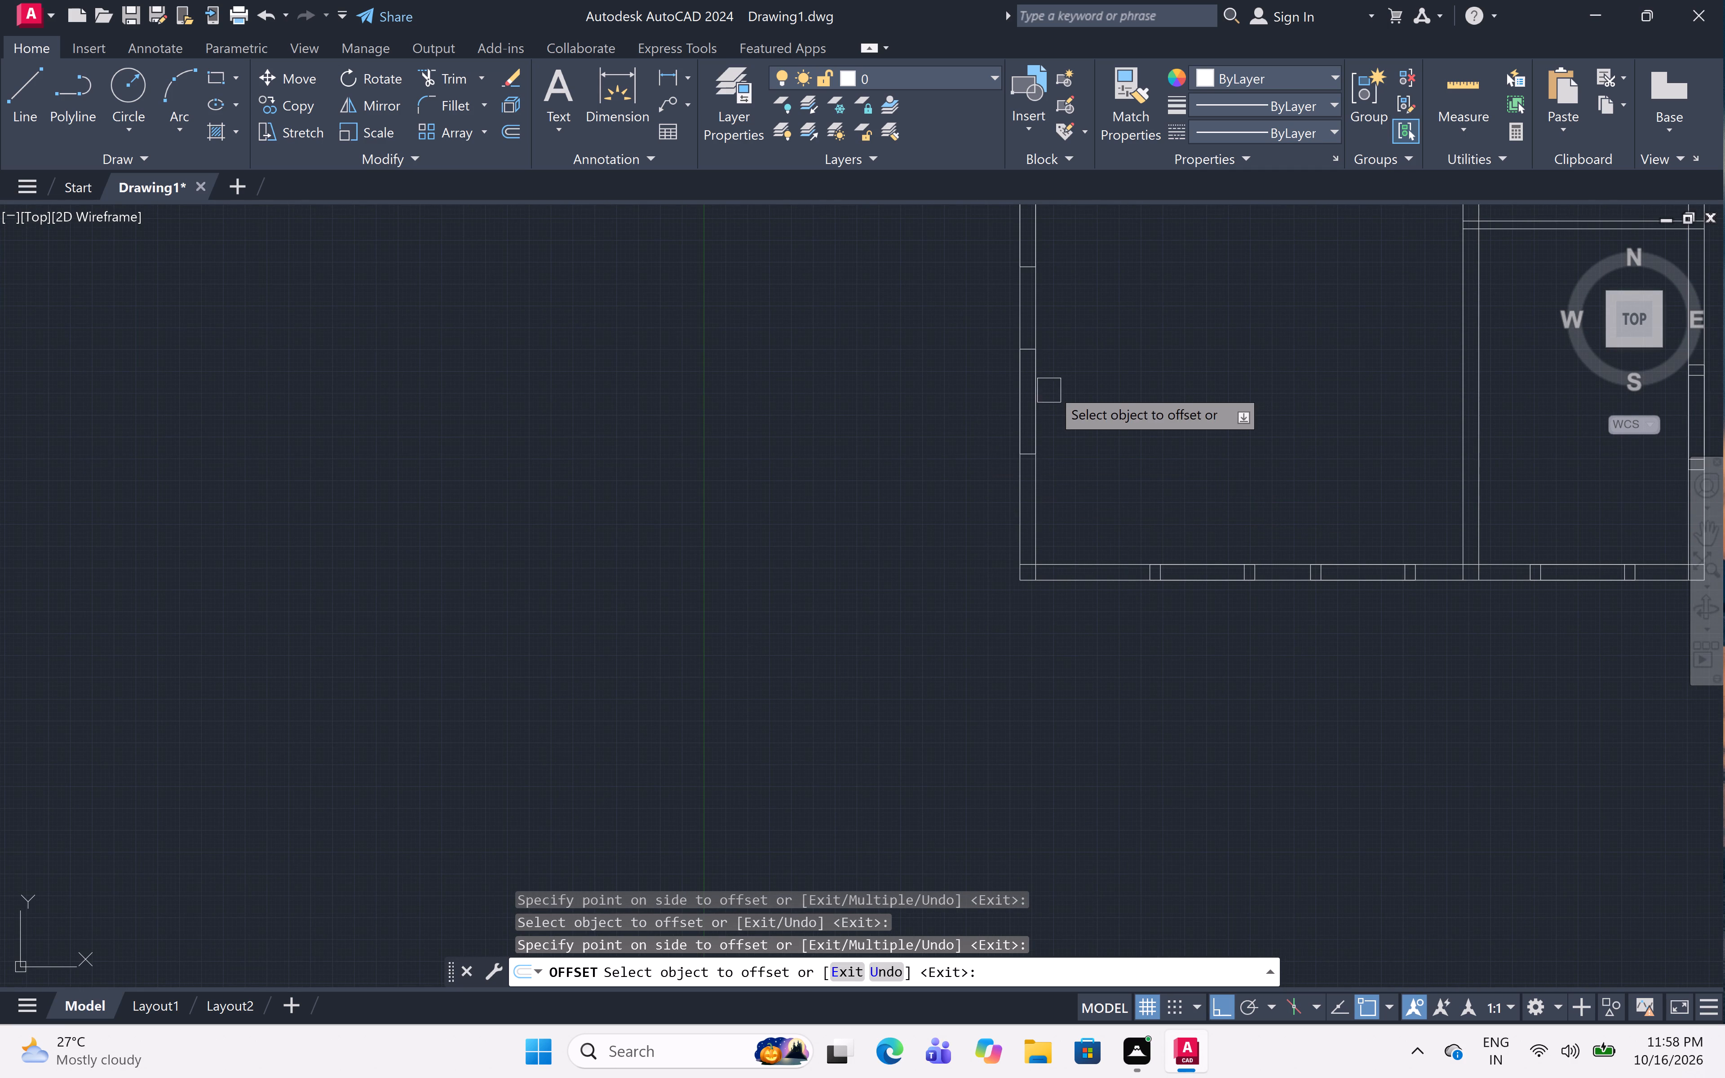
scroll(1041, 361, "up", 3)
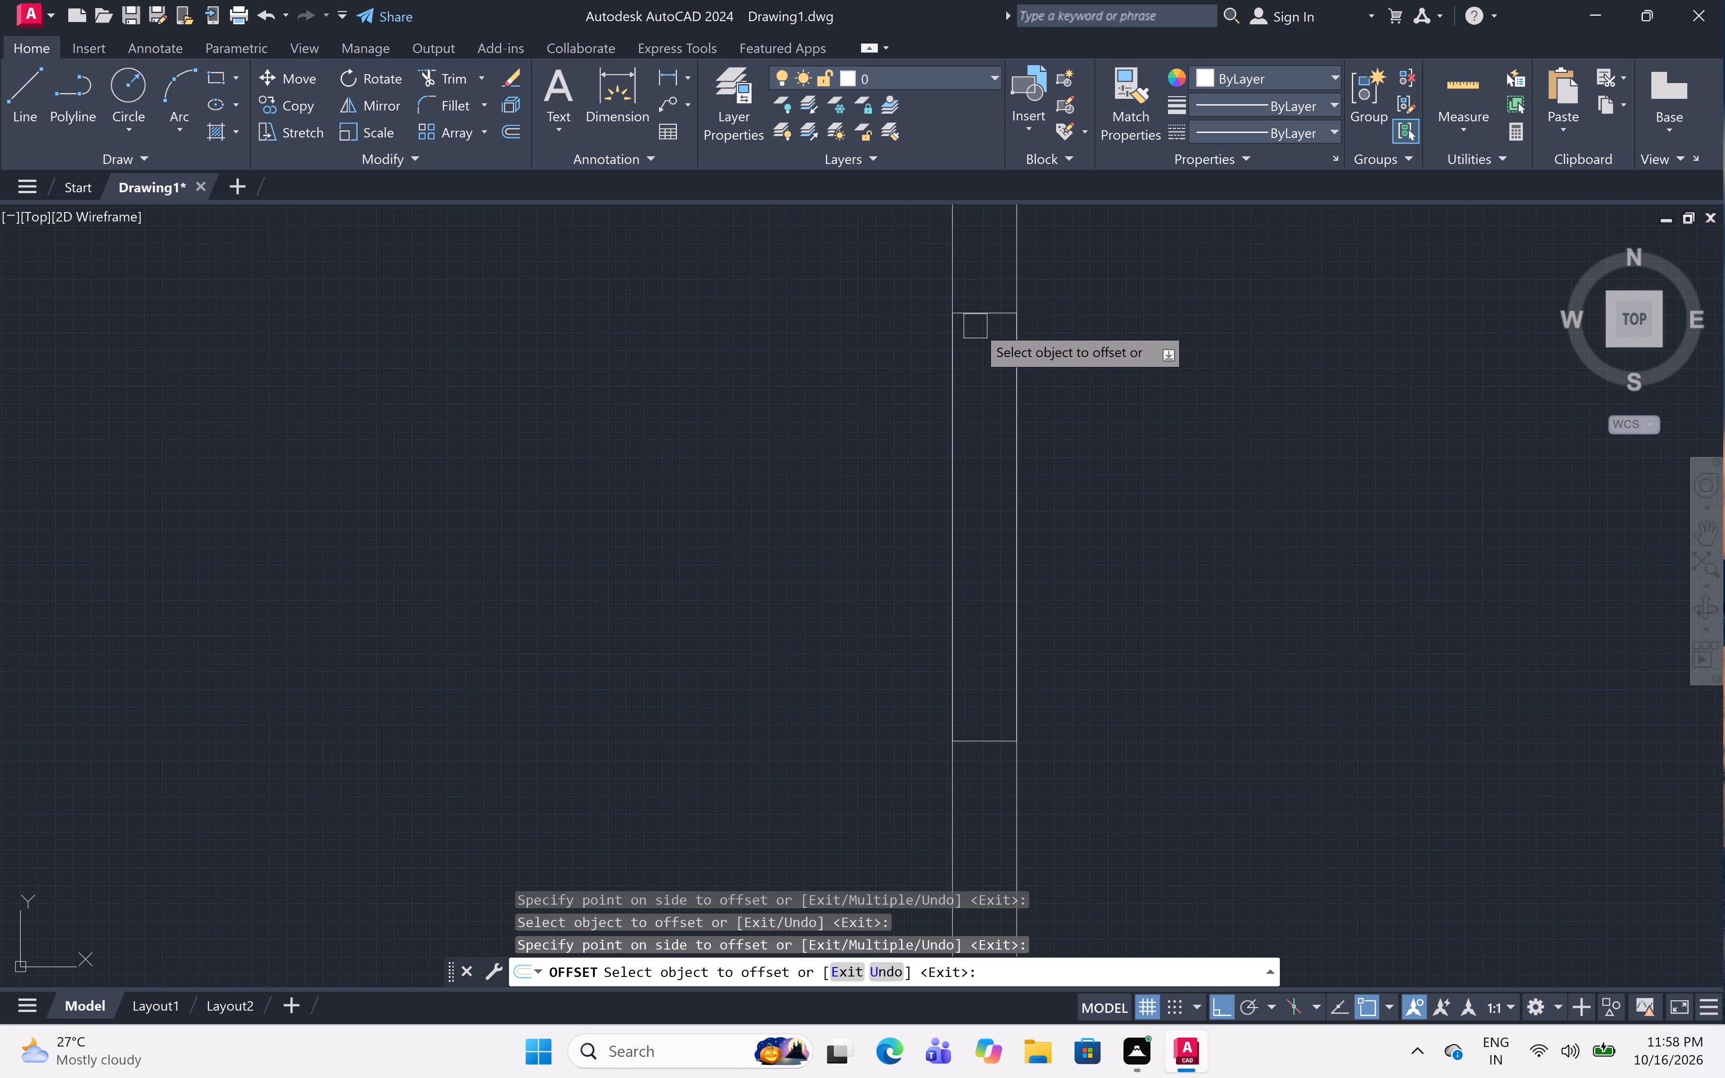
left_click(982, 318)
left_click(985, 420)
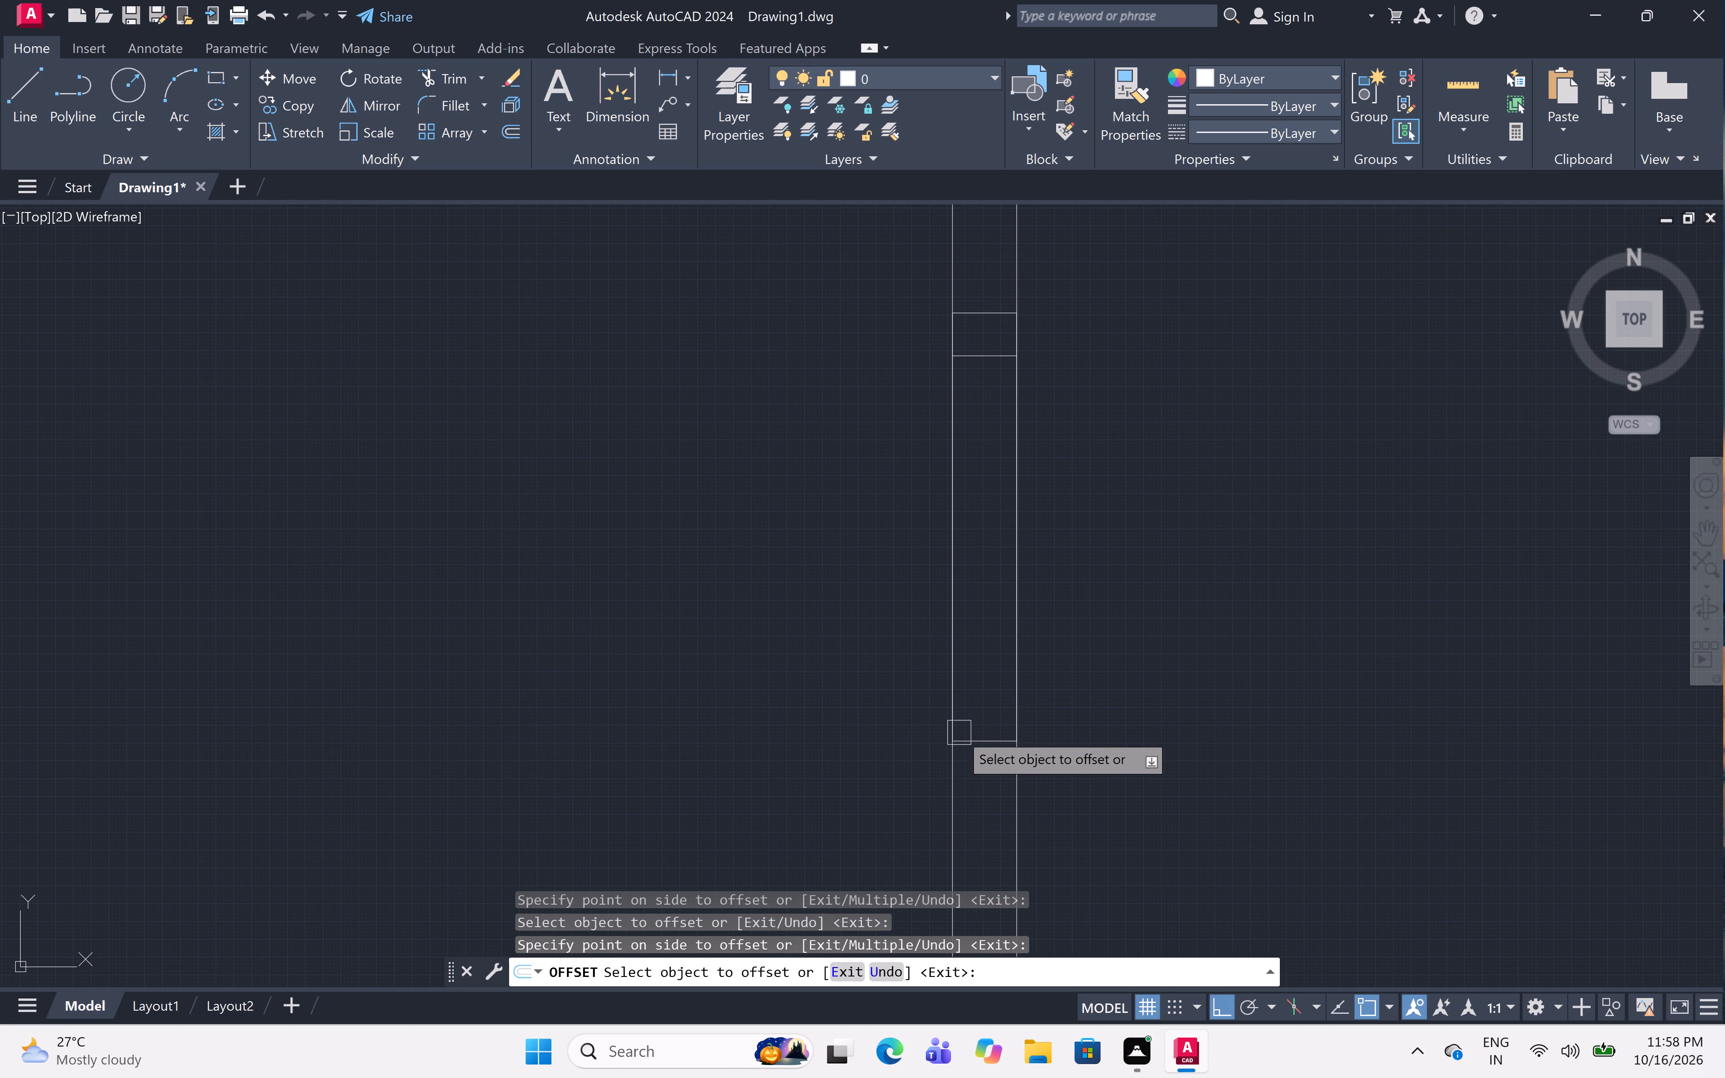
left_click_drag(985, 732, 982, 727)
left_click(976, 631)
Offset both end lines of the upper opening in the large lower-left room's left outer wall 6" inward.
scroll(976, 629, "down", 3)
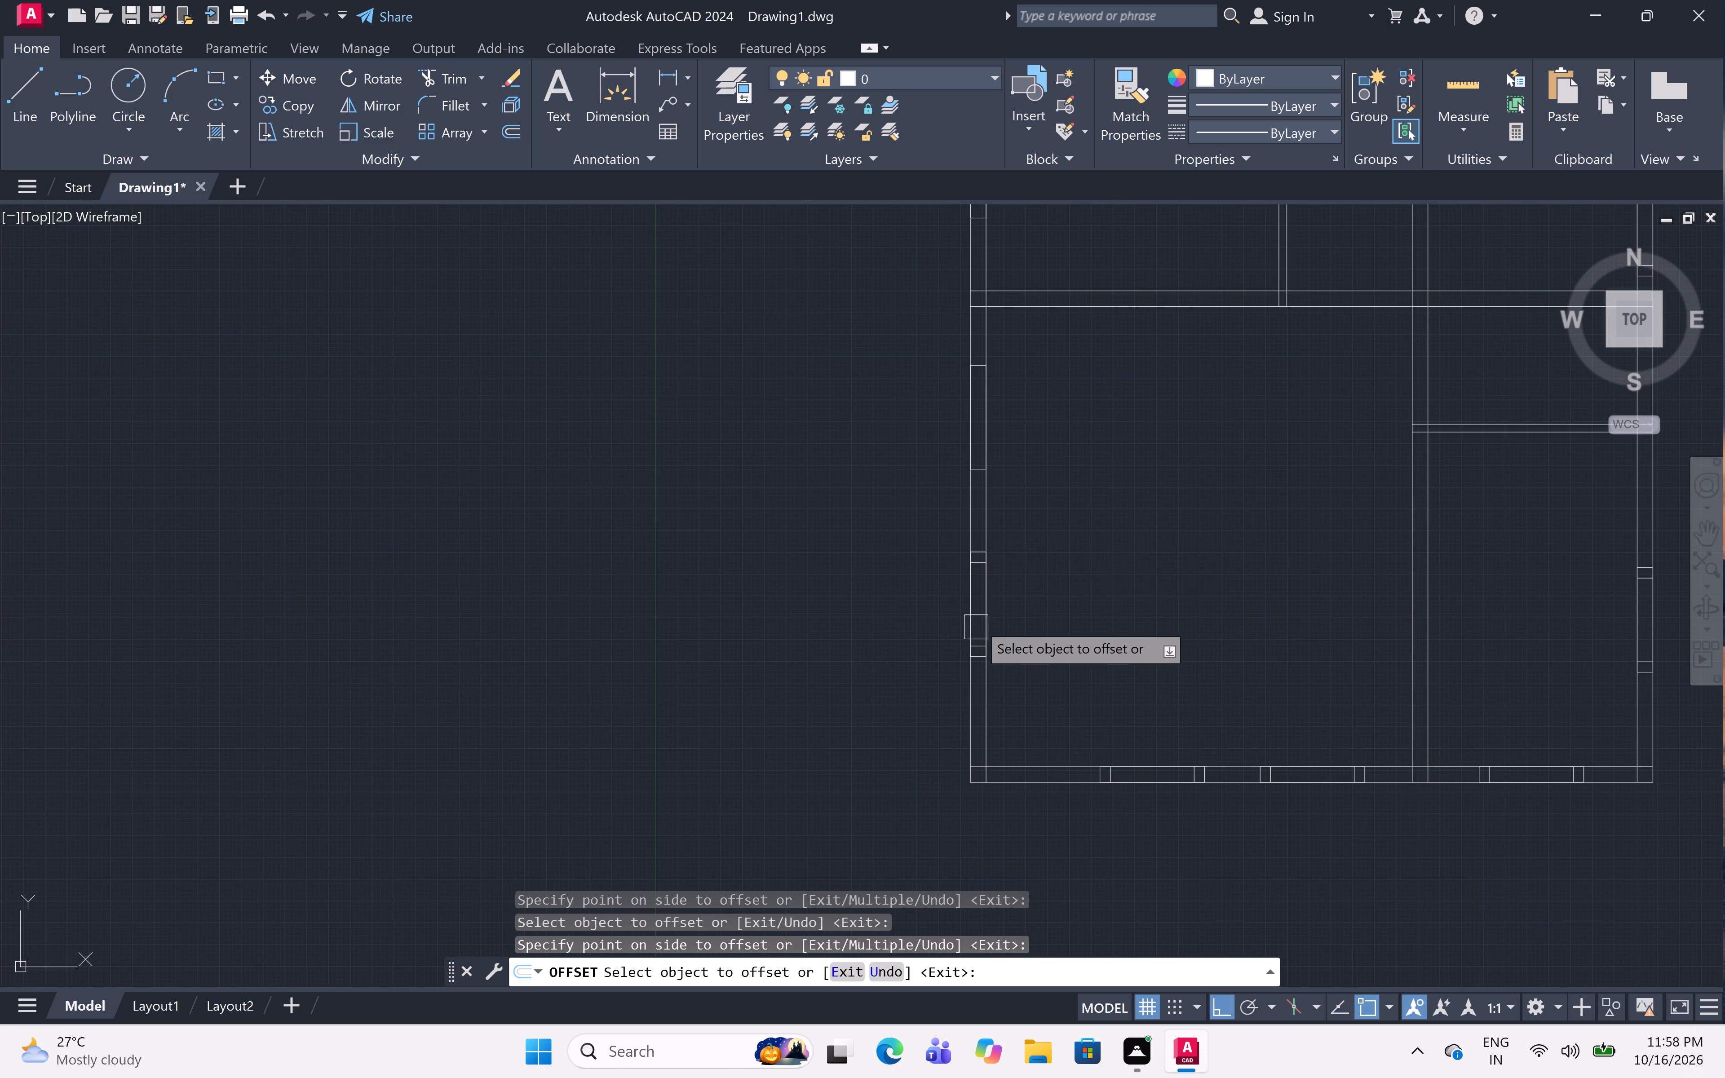
middle_click_drag(1051, 497, 1070, 581)
scroll(1004, 479, "up", 3)
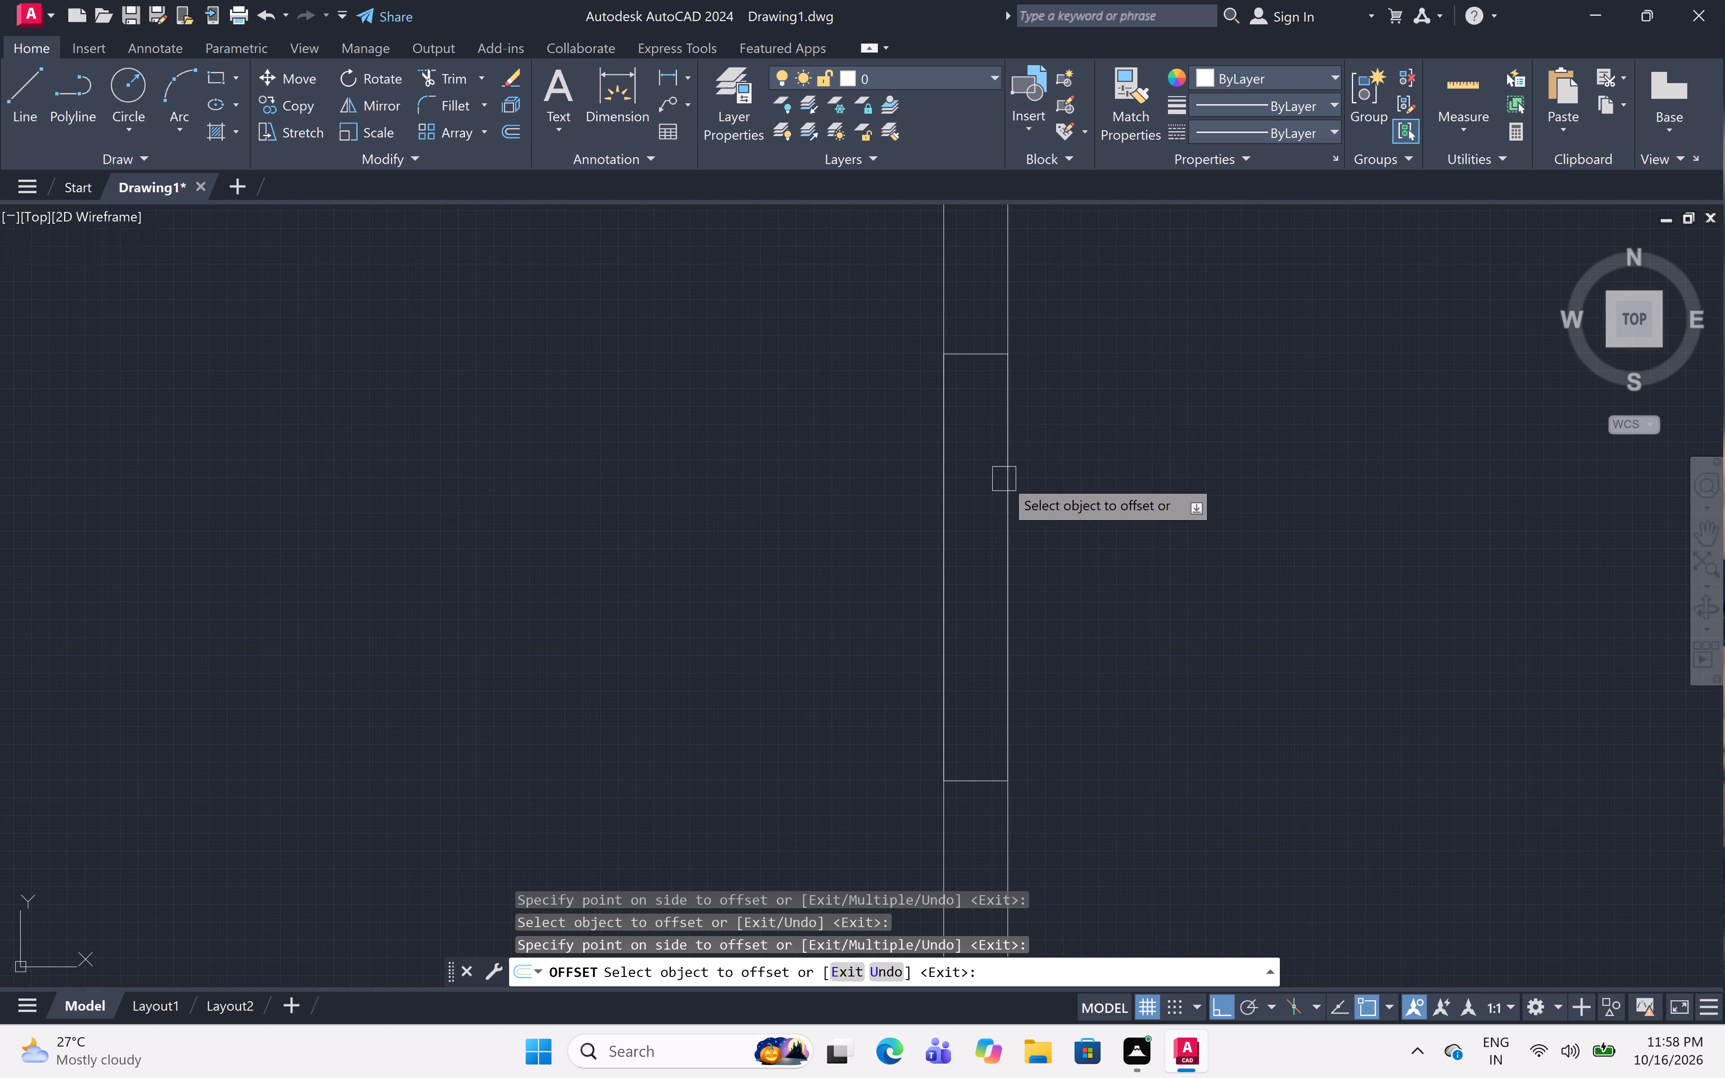
left_click(971, 348)
left_click(986, 447)
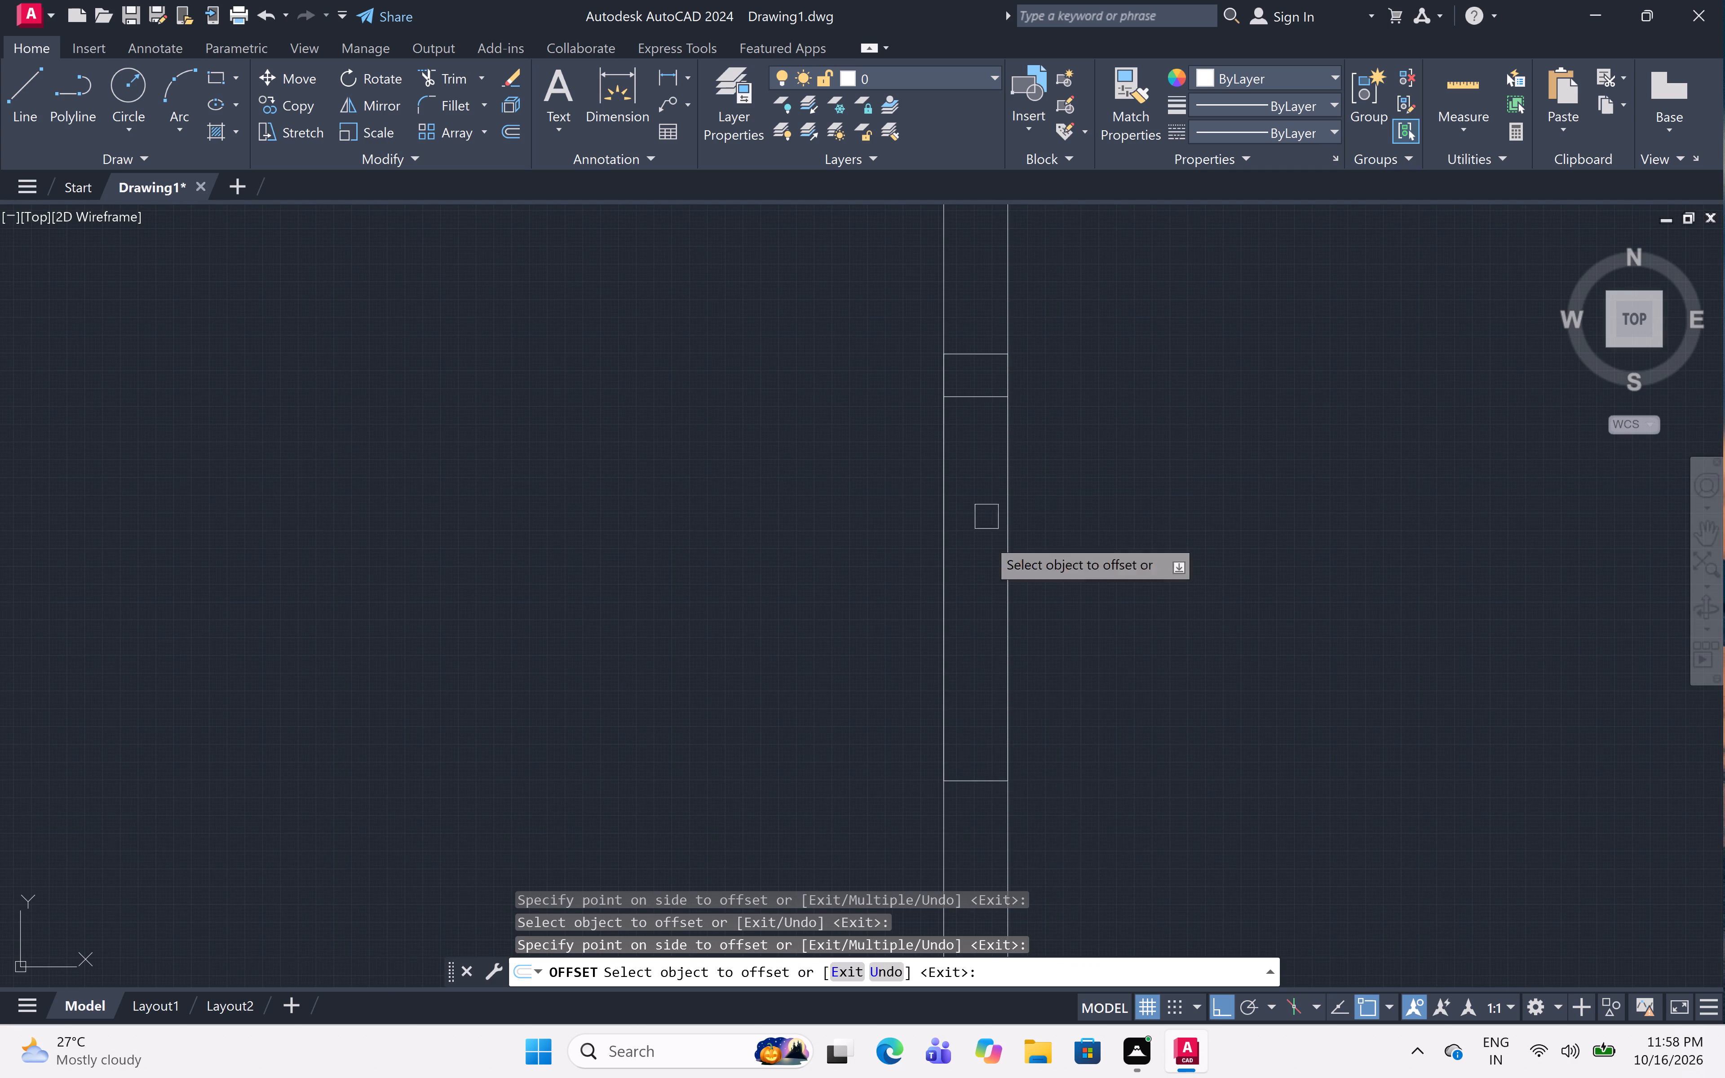
left_click(969, 782)
left_click(973, 672)
Offset both end lines of the opening in the upper-left room's left outer wall 6" toward the opening's middle.
scroll(973, 672, "down", 1)
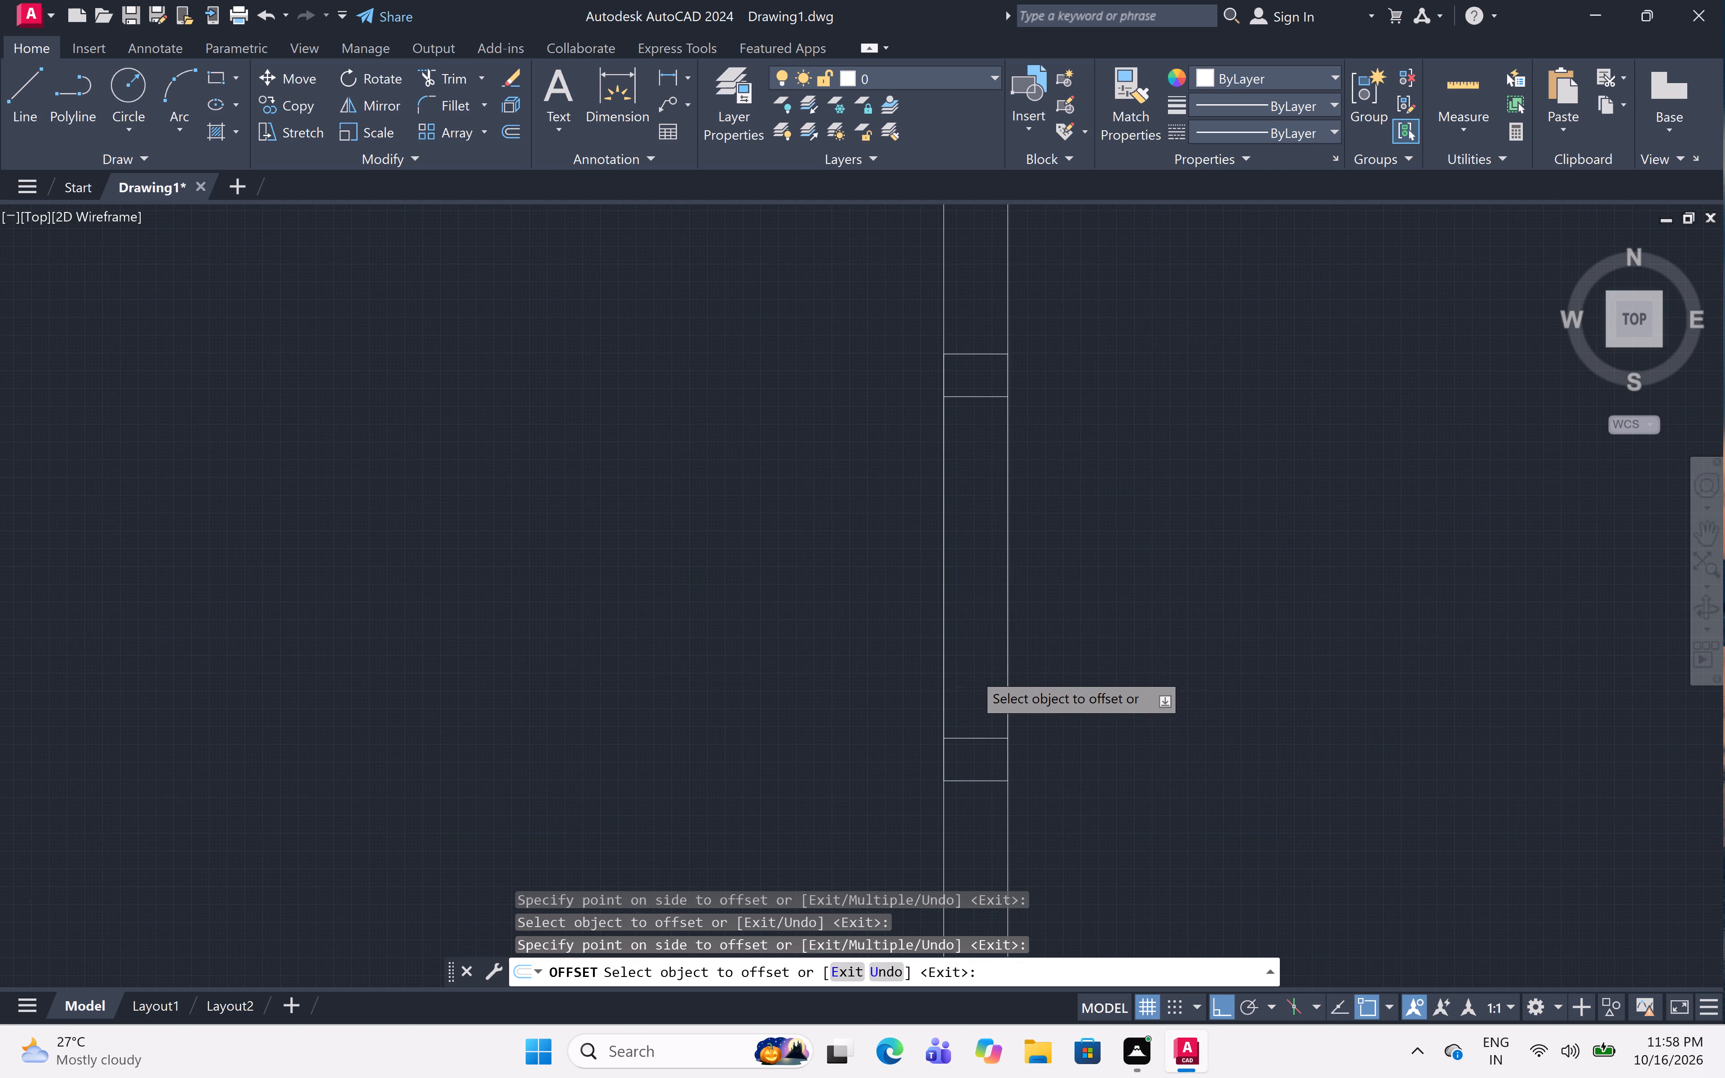
scroll(973, 672, "down", 2)
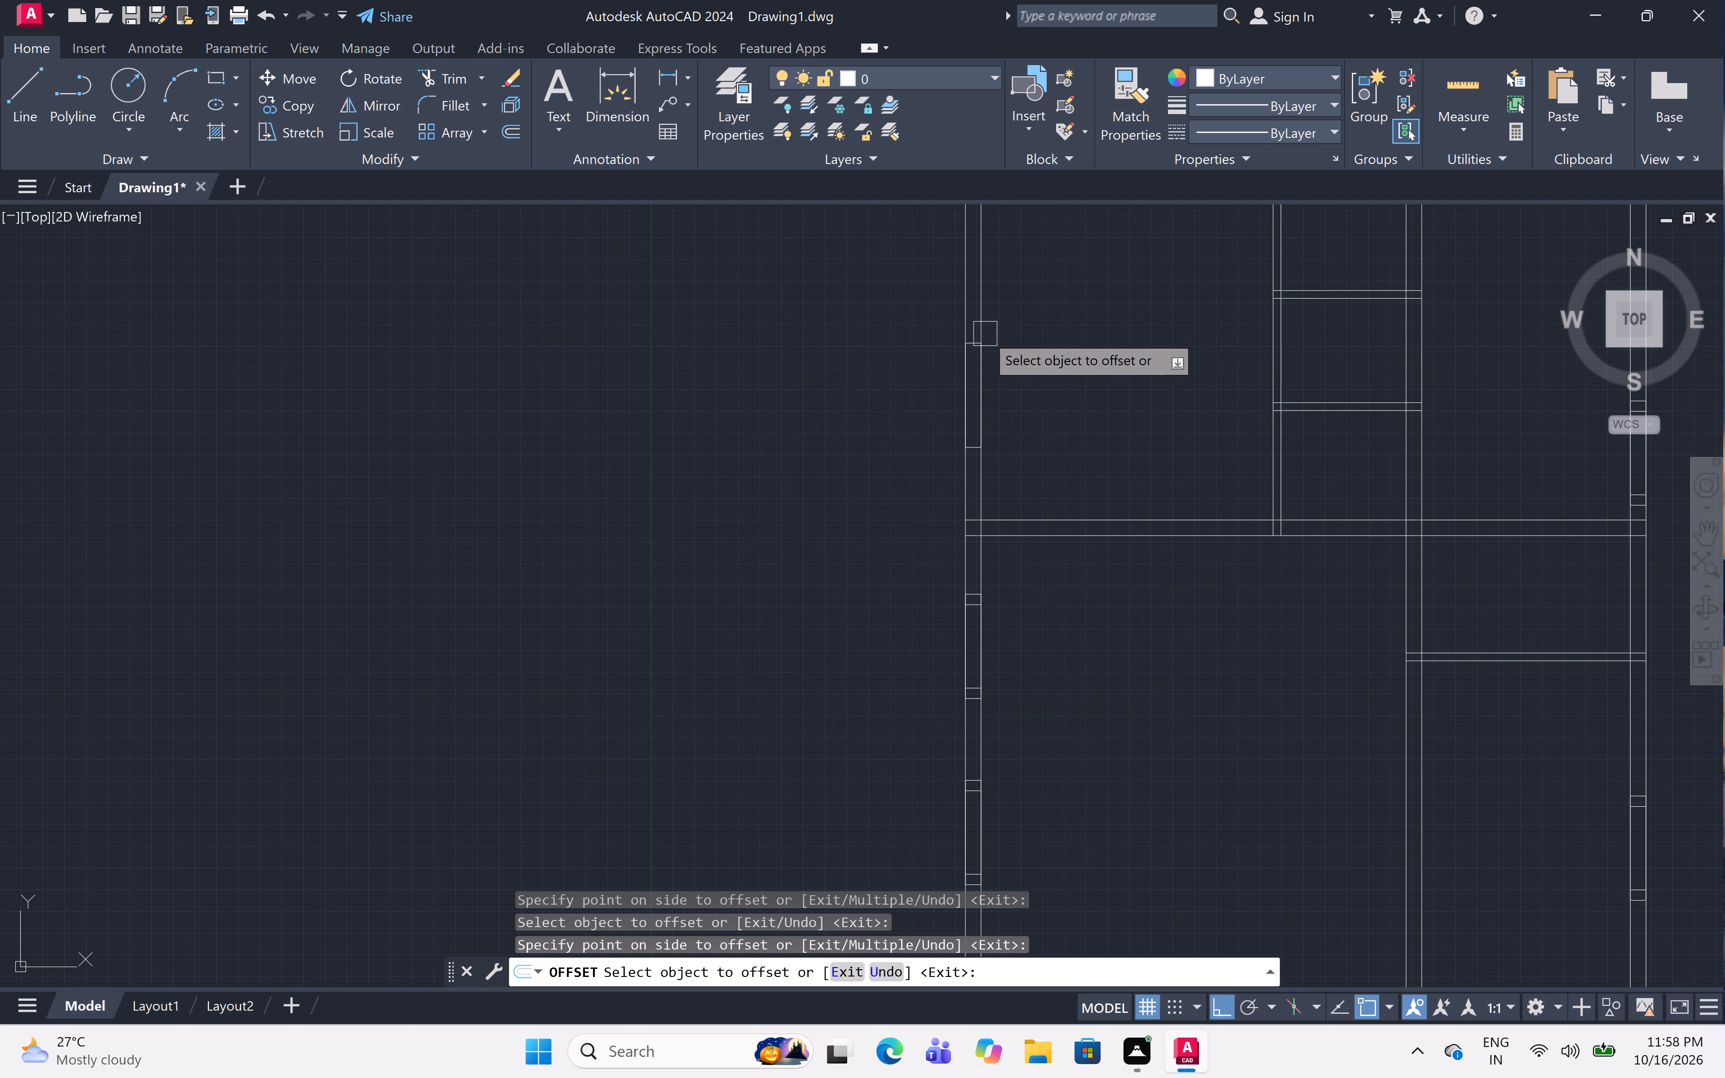
scroll(985, 334, "up", 3)
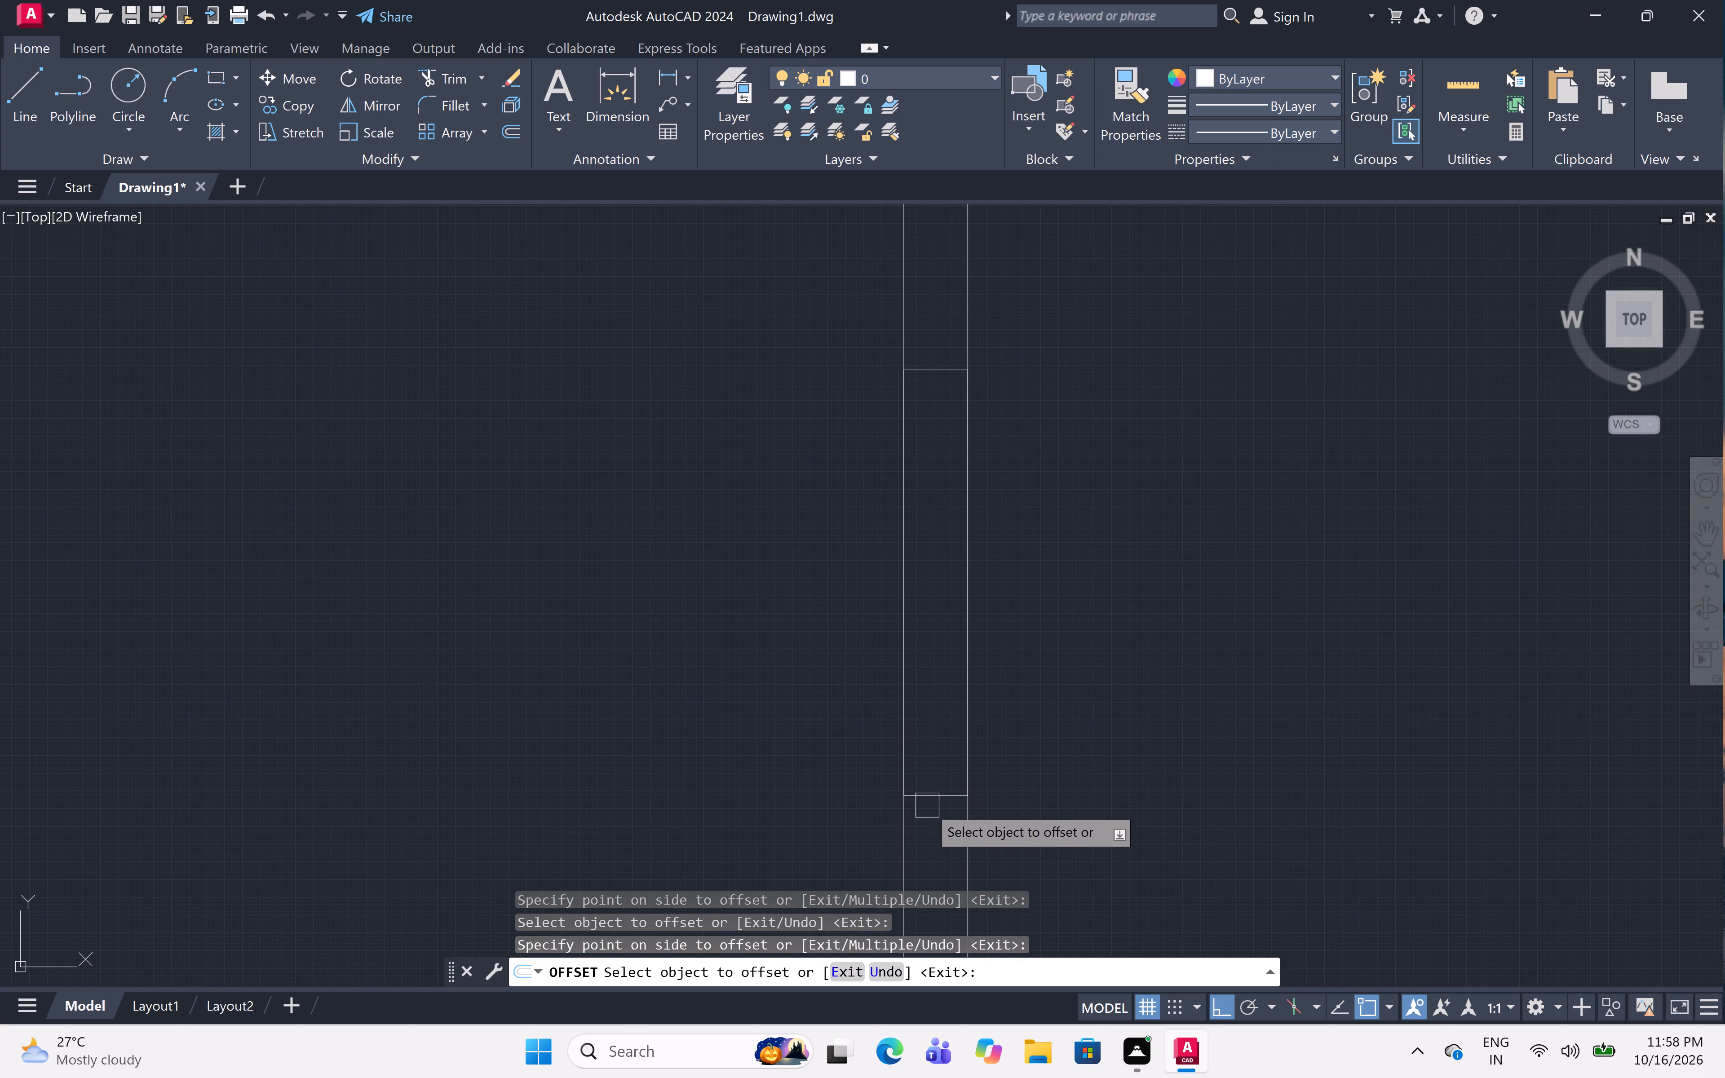
left_click(927, 804)
left_click(926, 723)
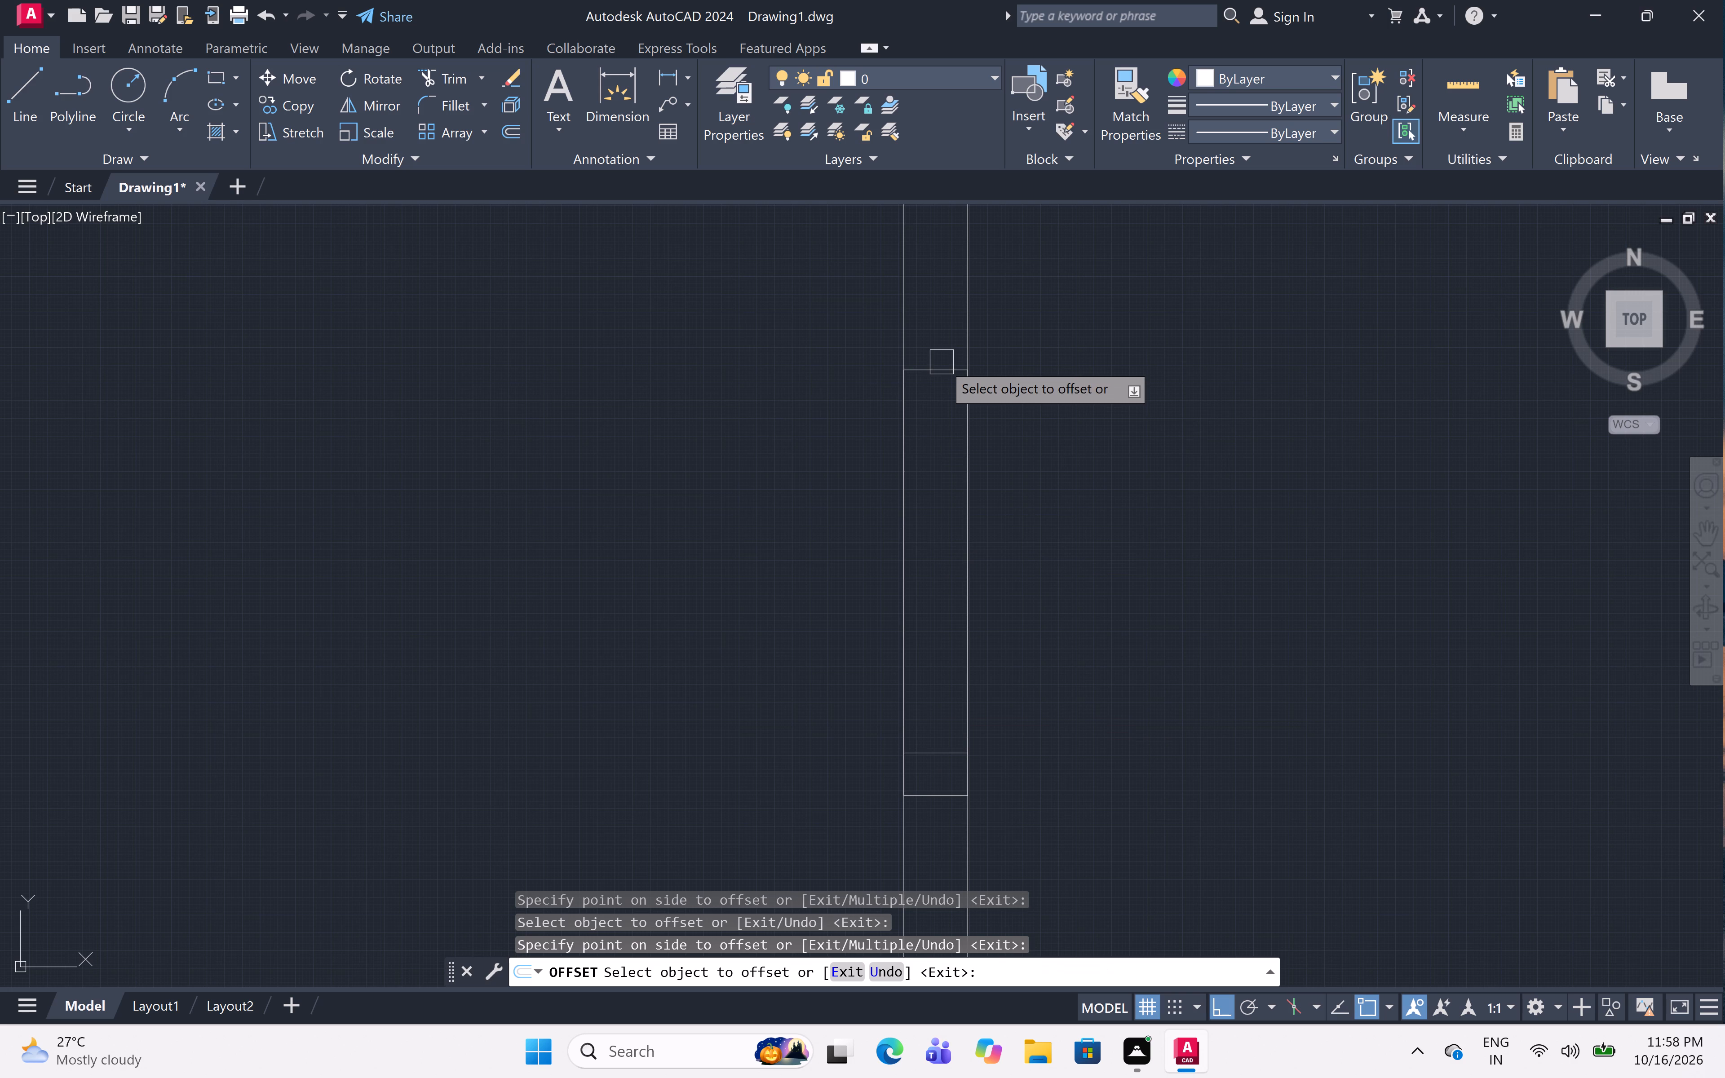
left_click(942, 369)
left_click(946, 501)
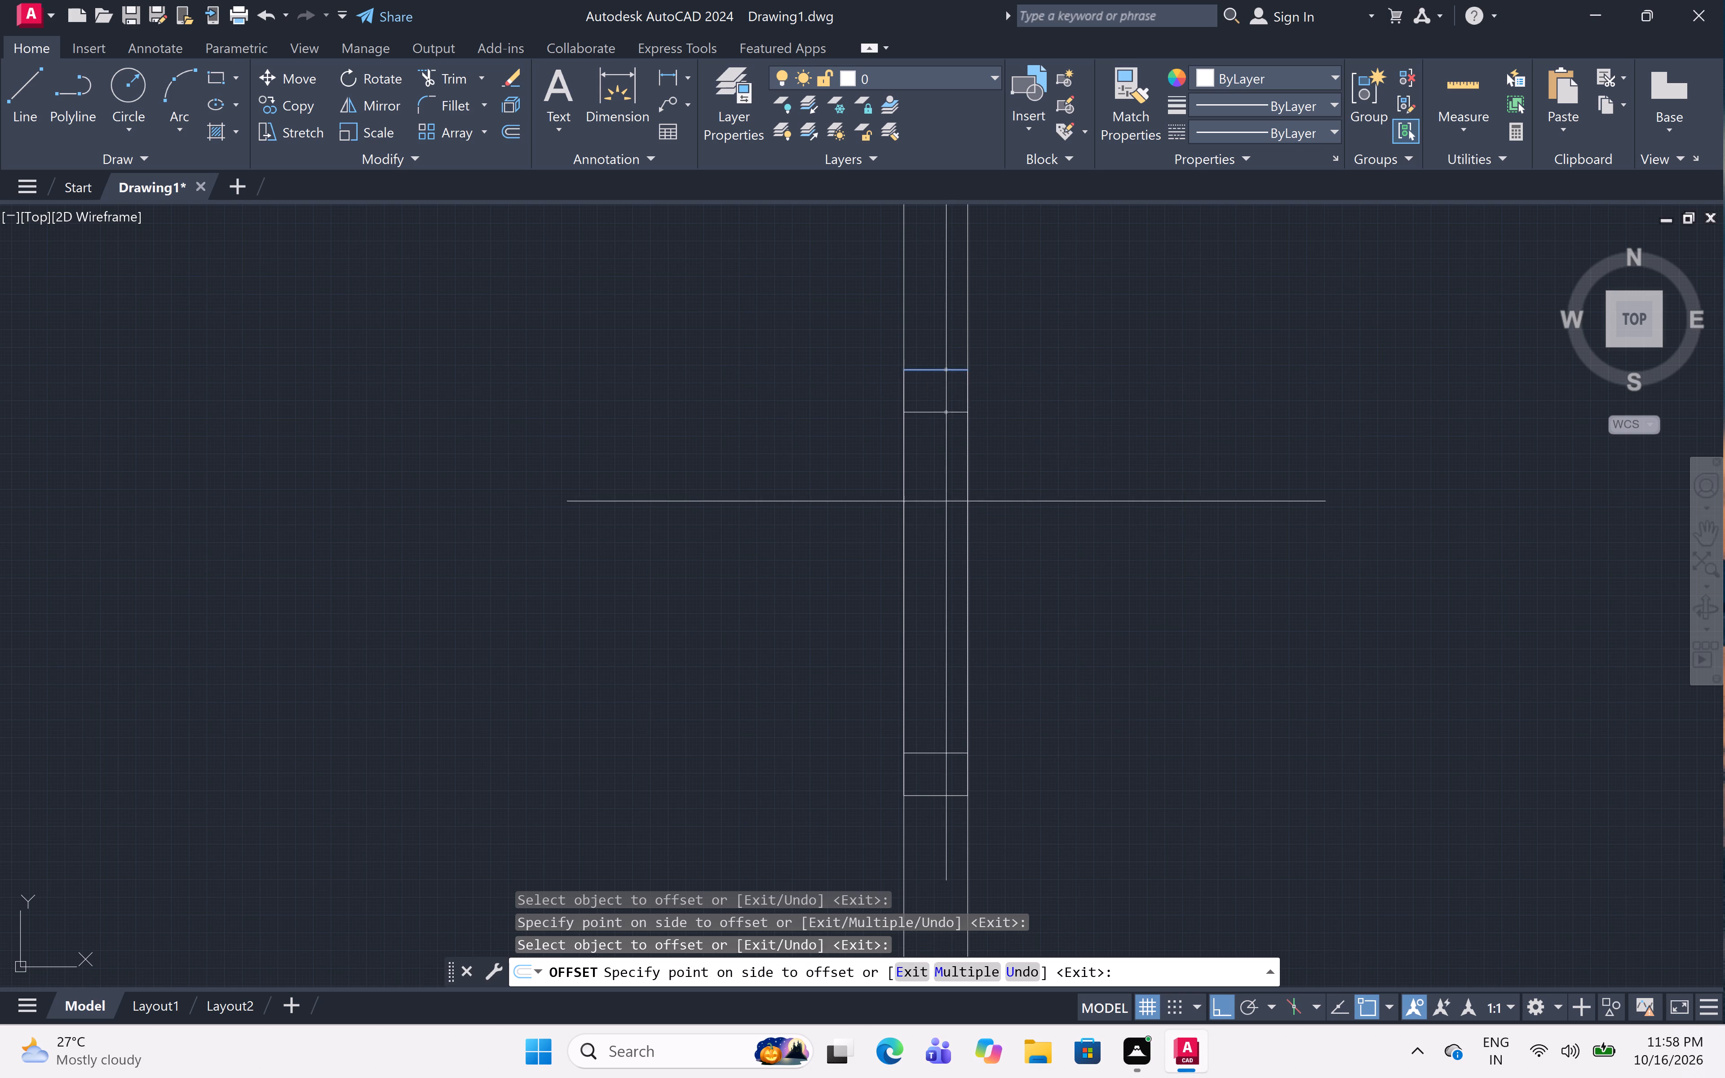
scroll(1035, 429, "down", 4)
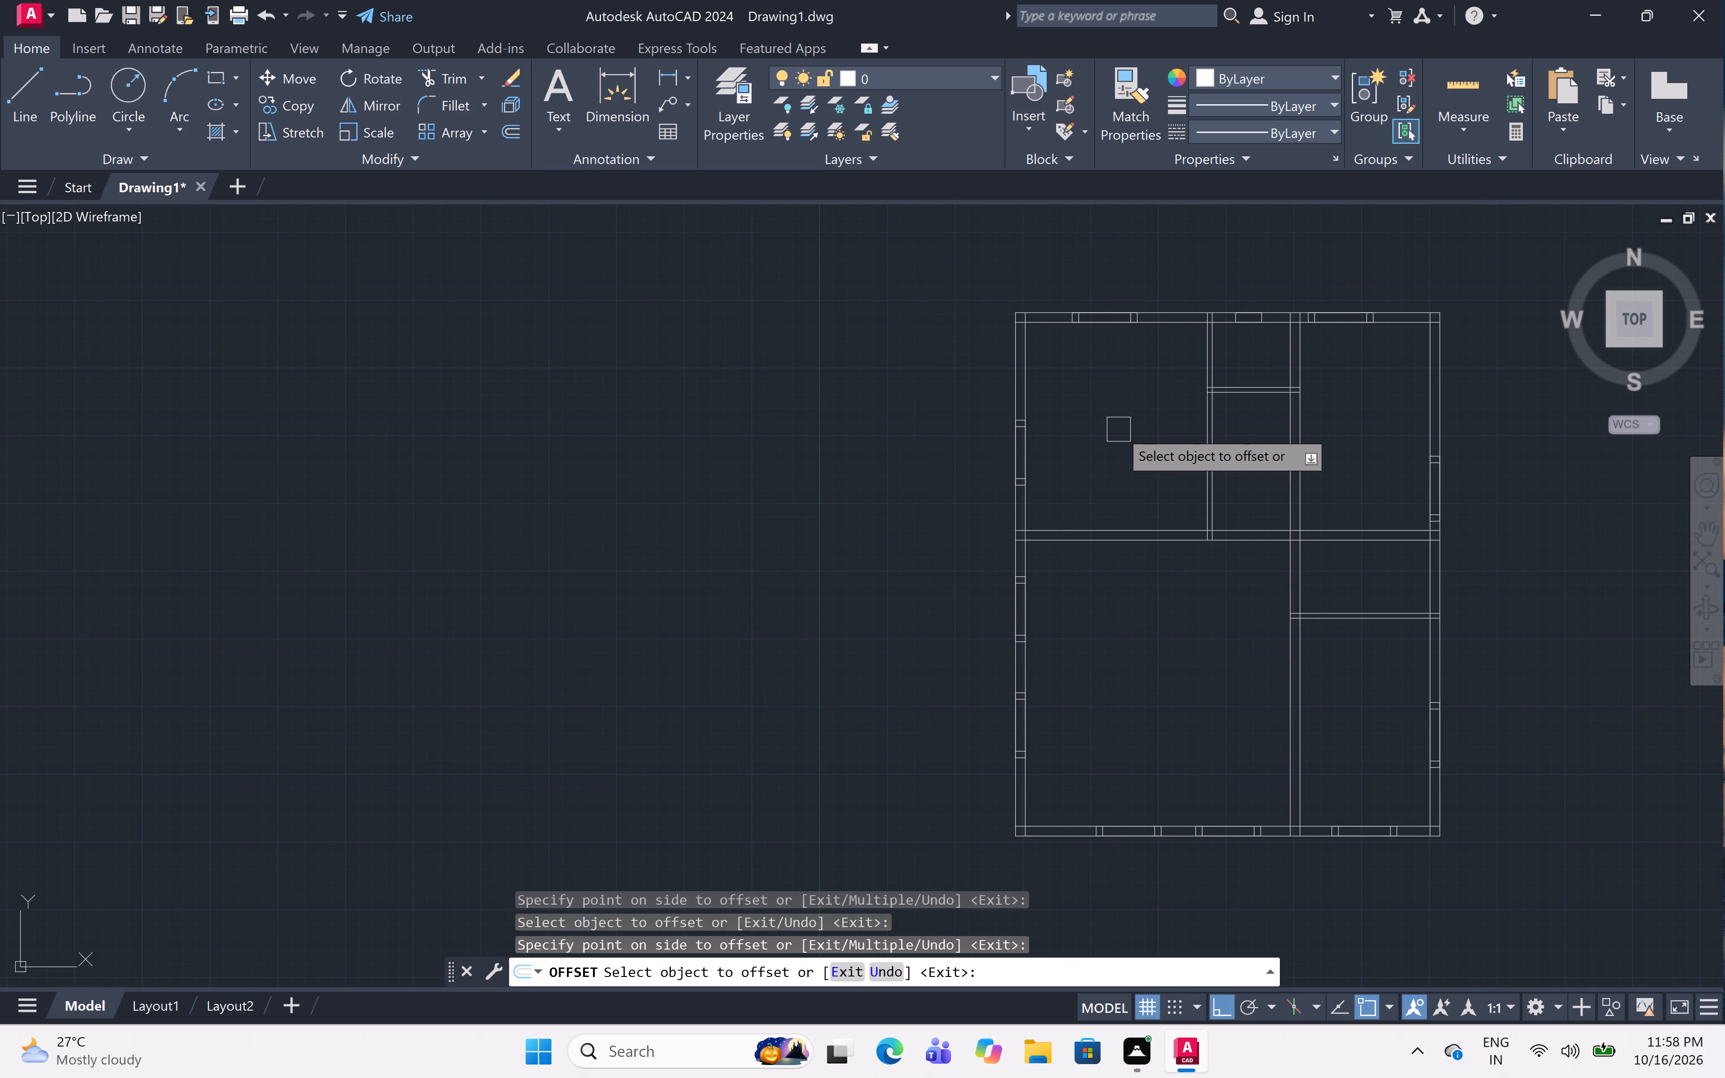
key("Escape")
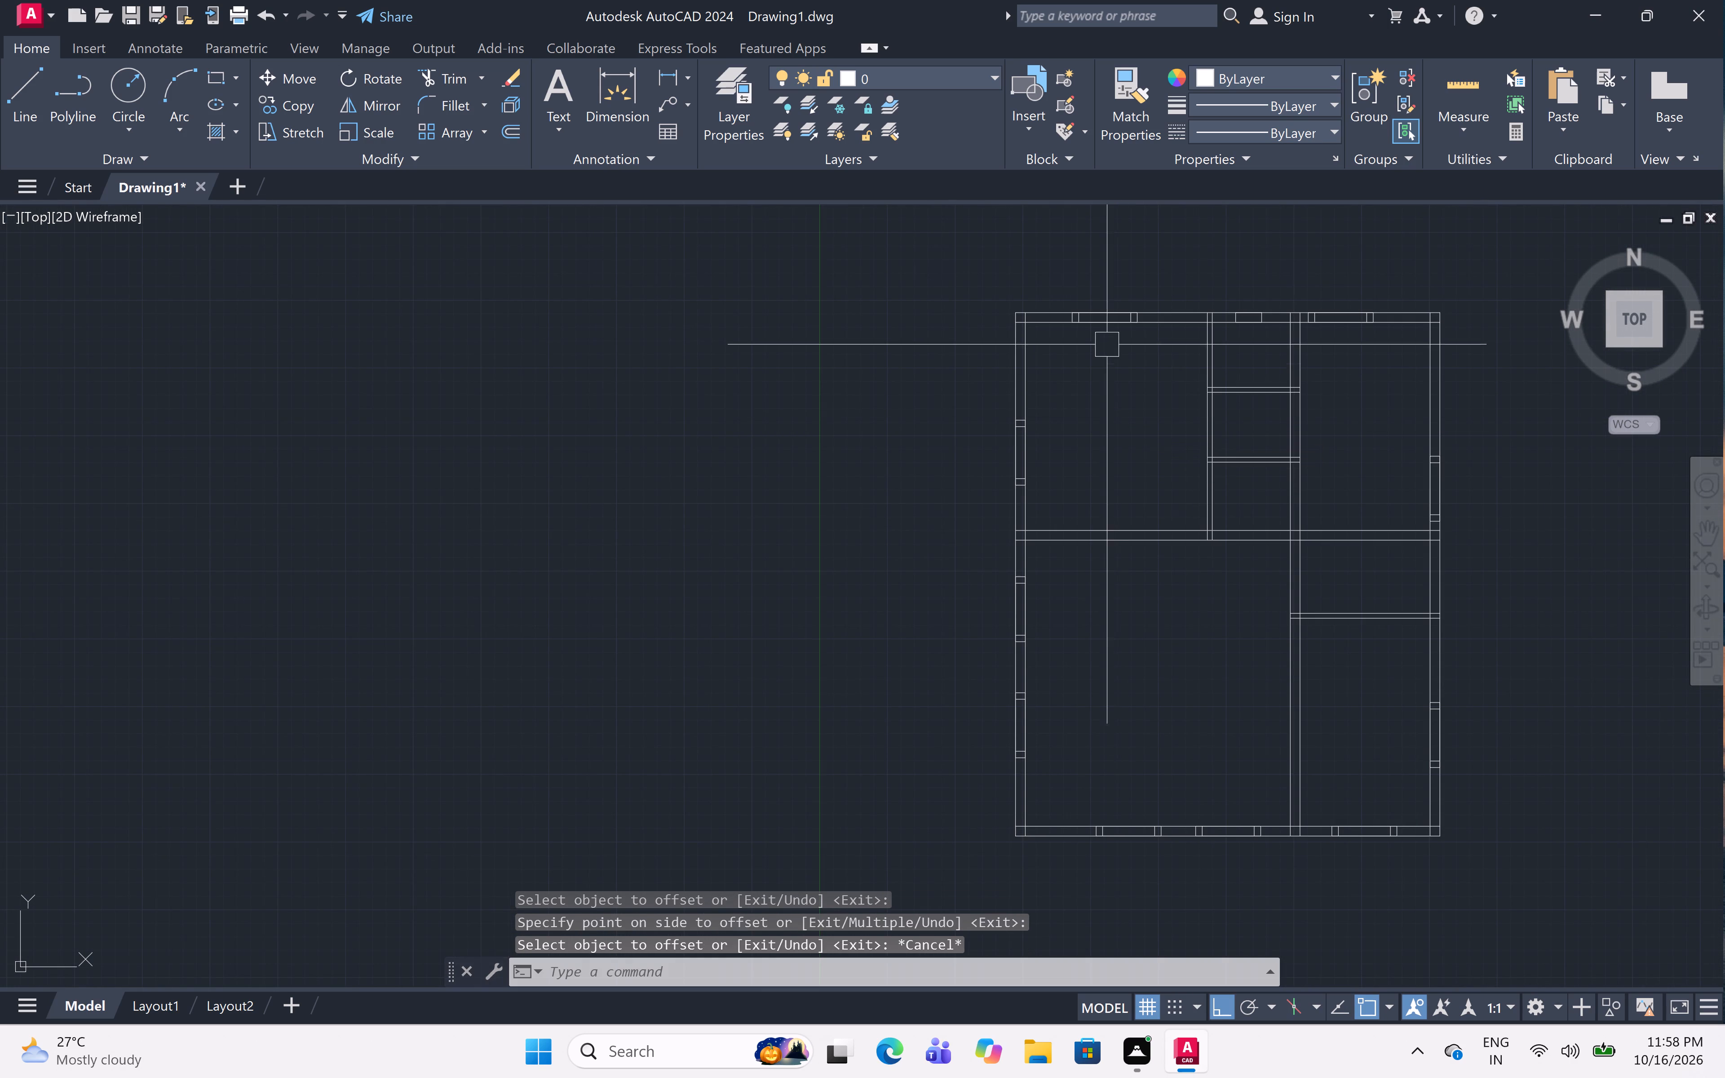
Offset the inner wall line of the opening in the upper-left room's top wall 2" toward the outer face.
scroll(1113, 303, "up", 3)
type("off")
key("space")
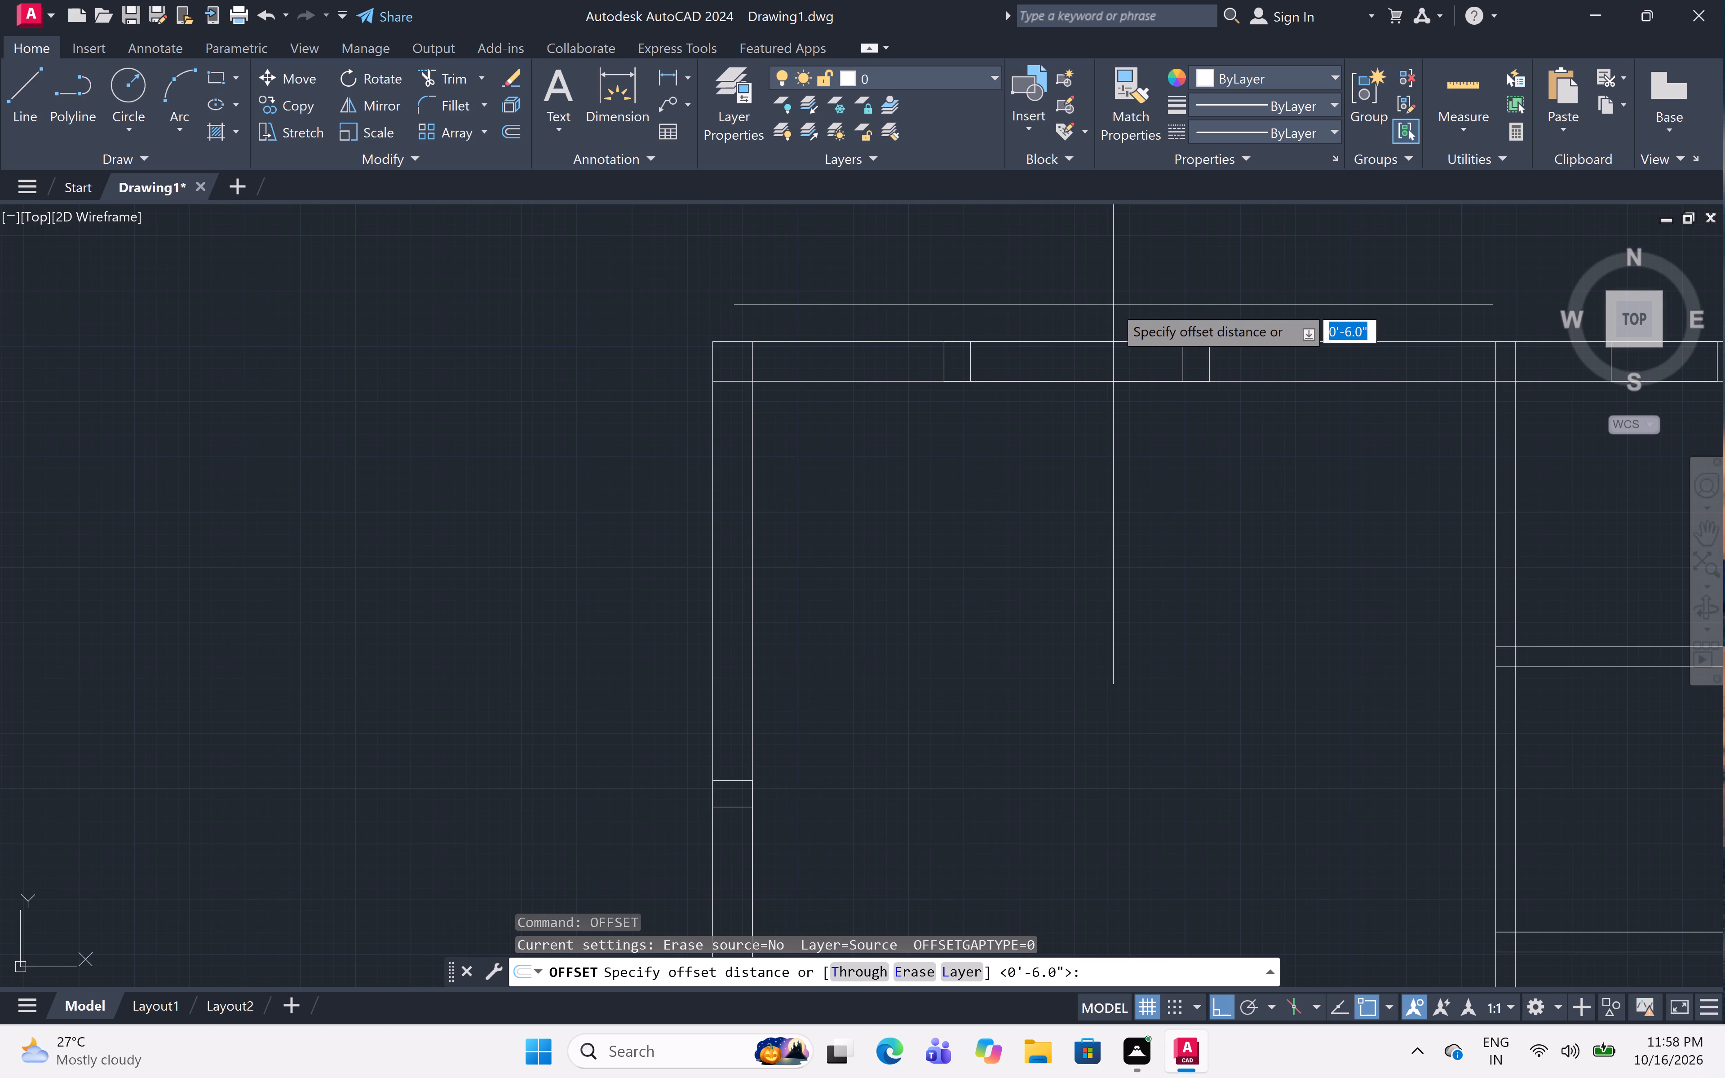
key("2")
key("shift+quotedbl")
key("space")
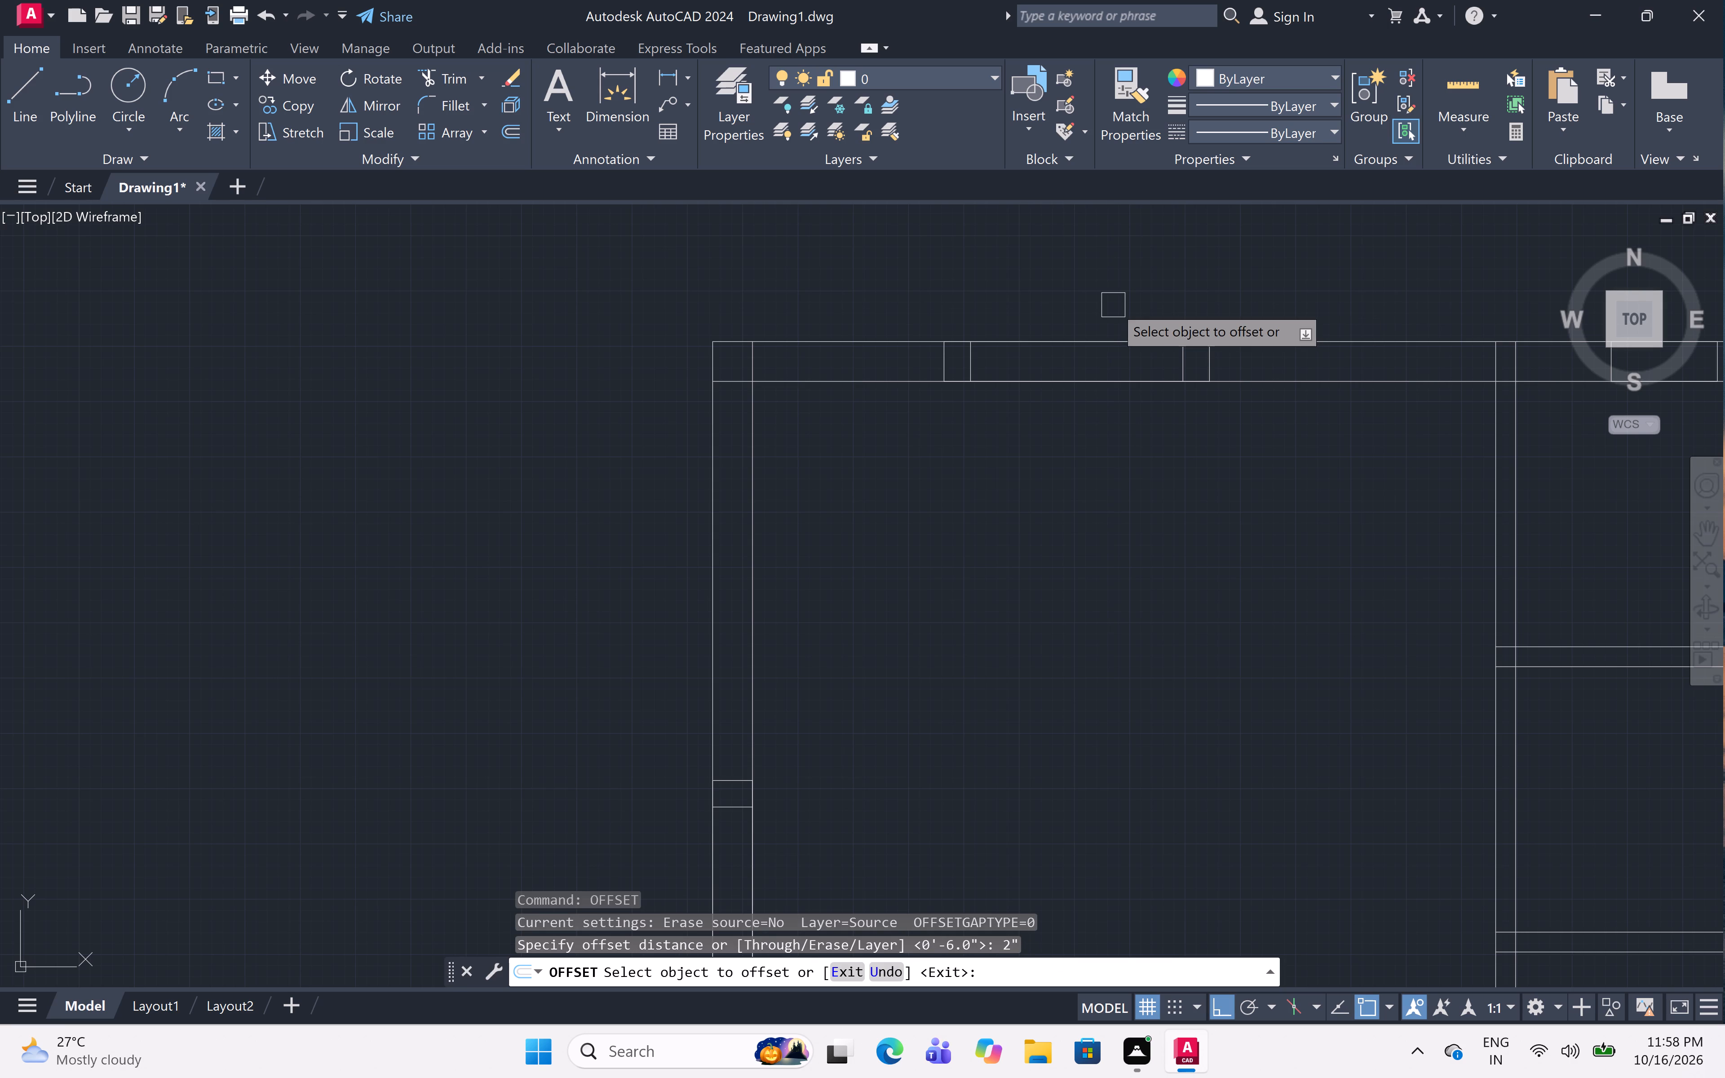
left_click(1104, 383)
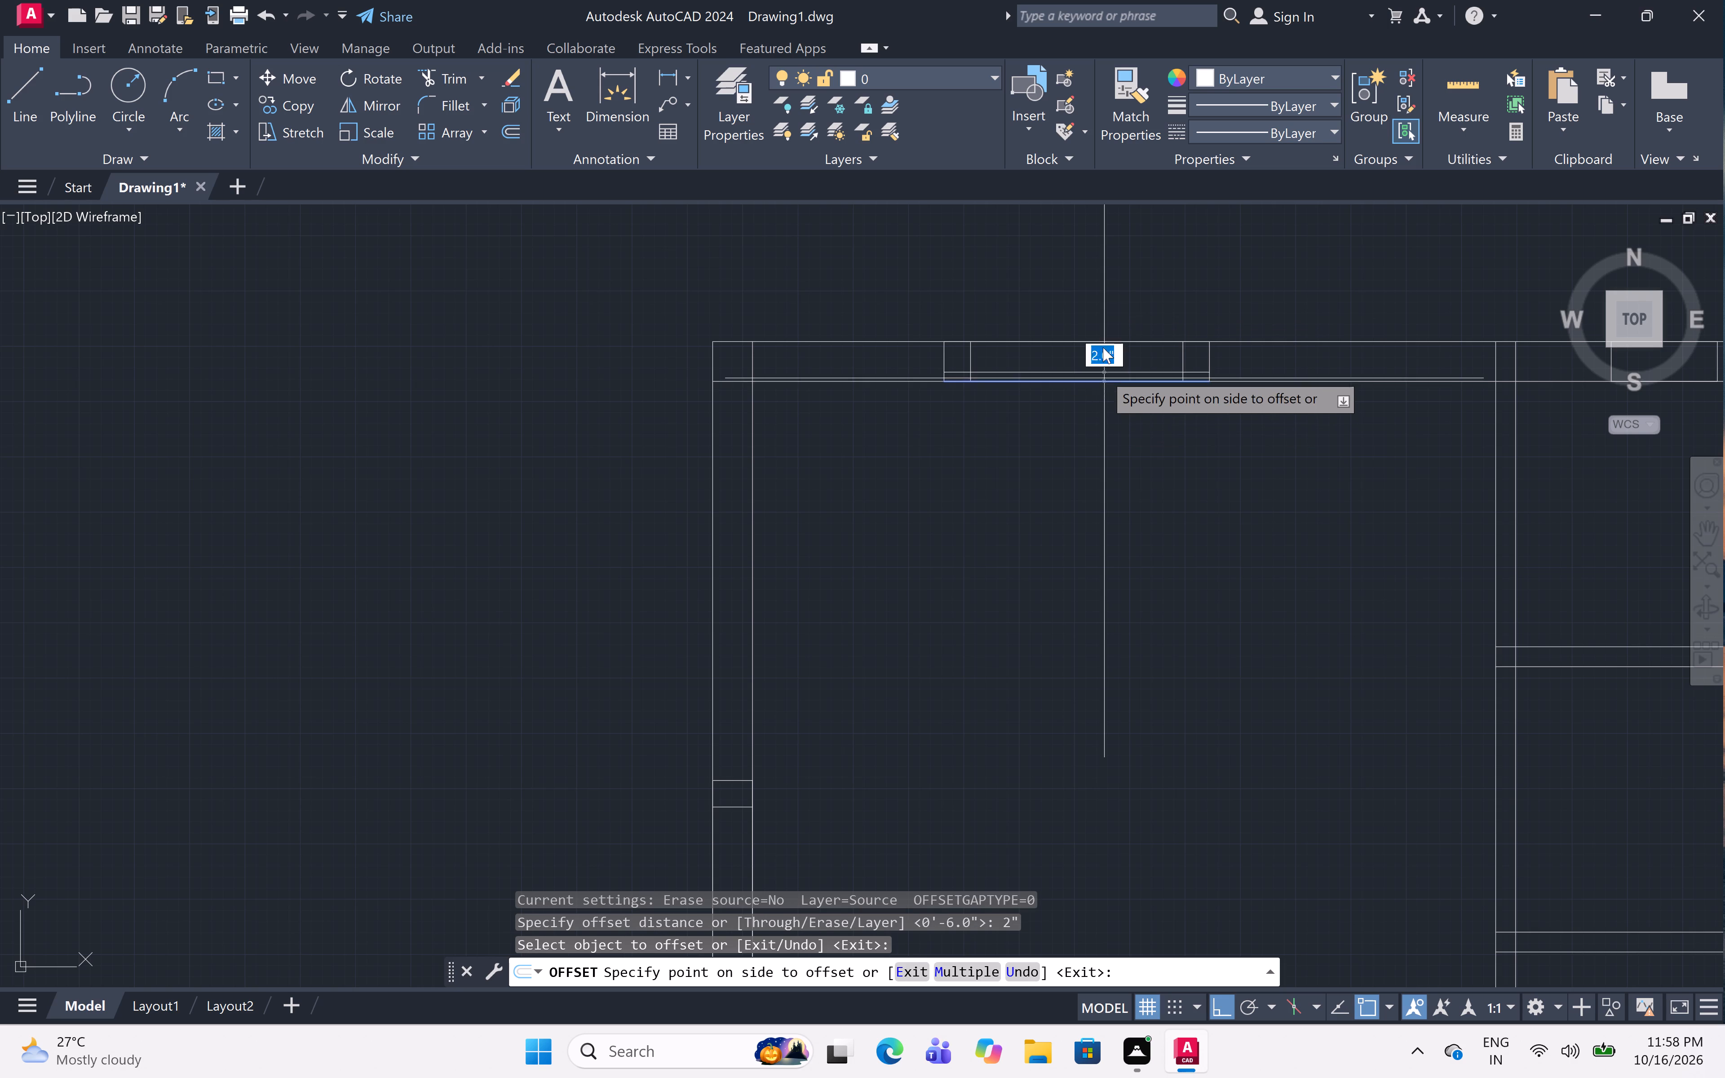
left_click(1106, 283)
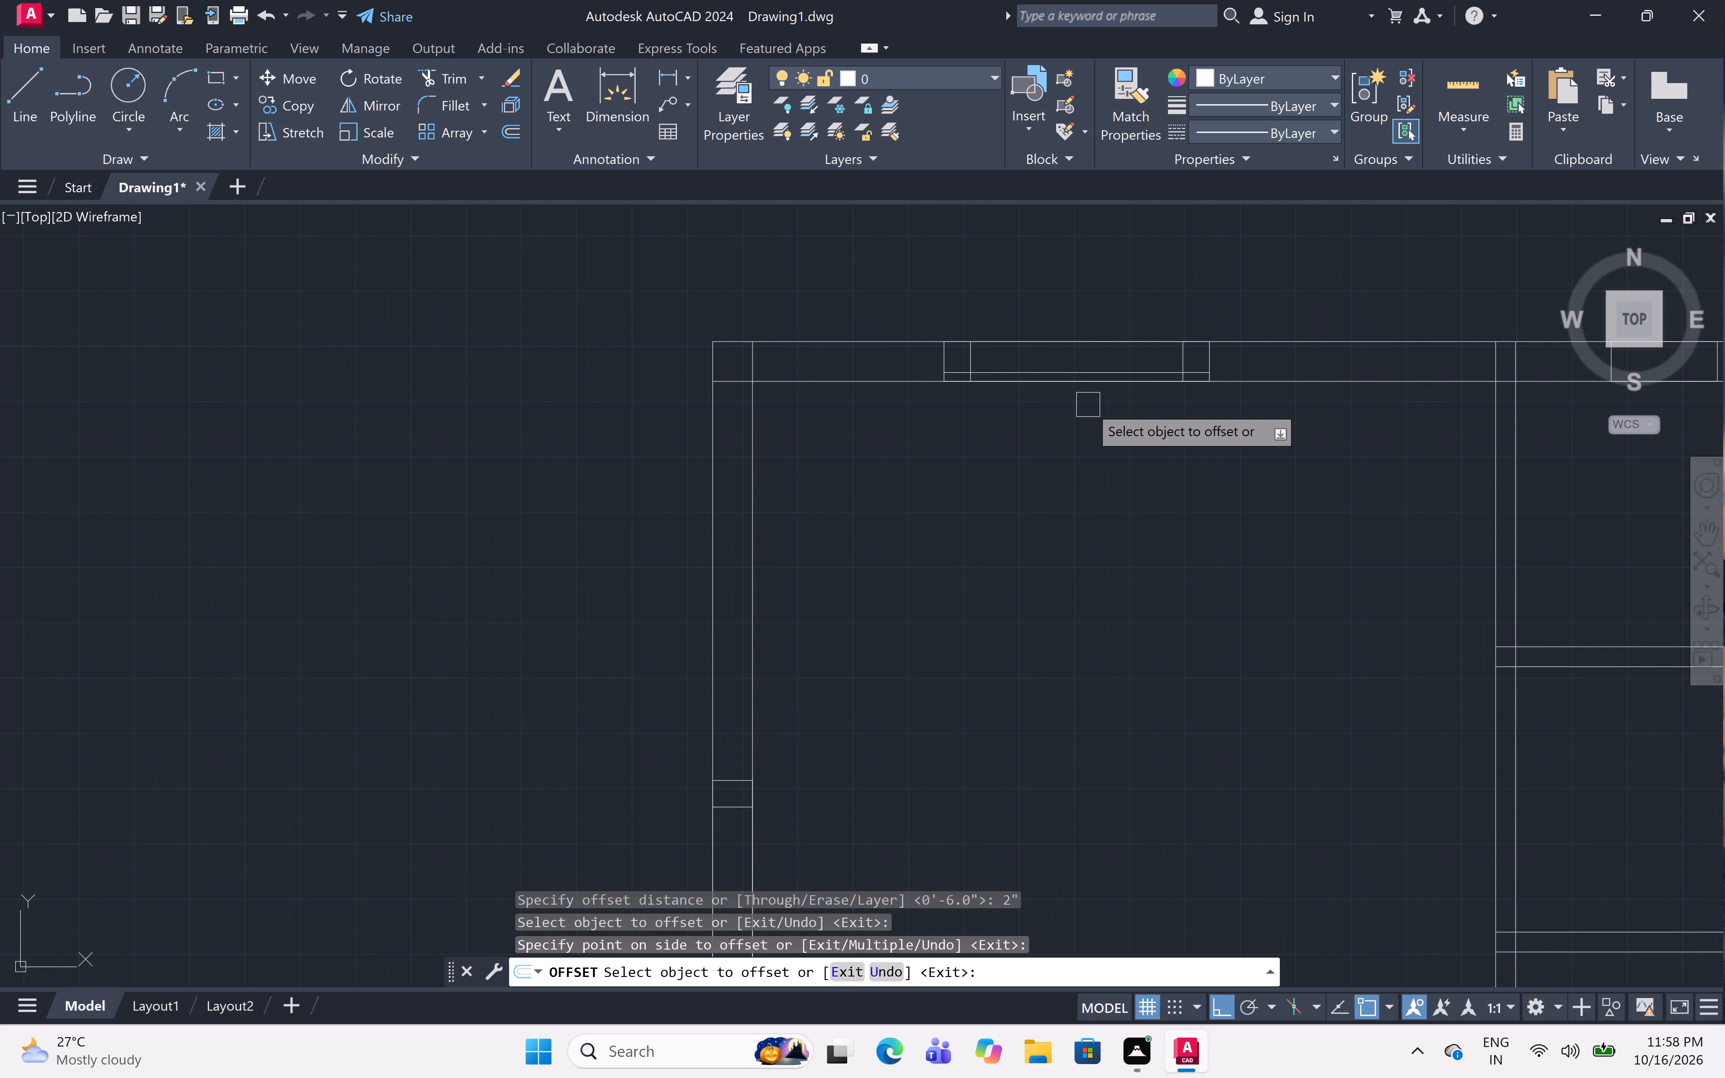
scroll(1088, 405, "up", 1)
key("Escape")
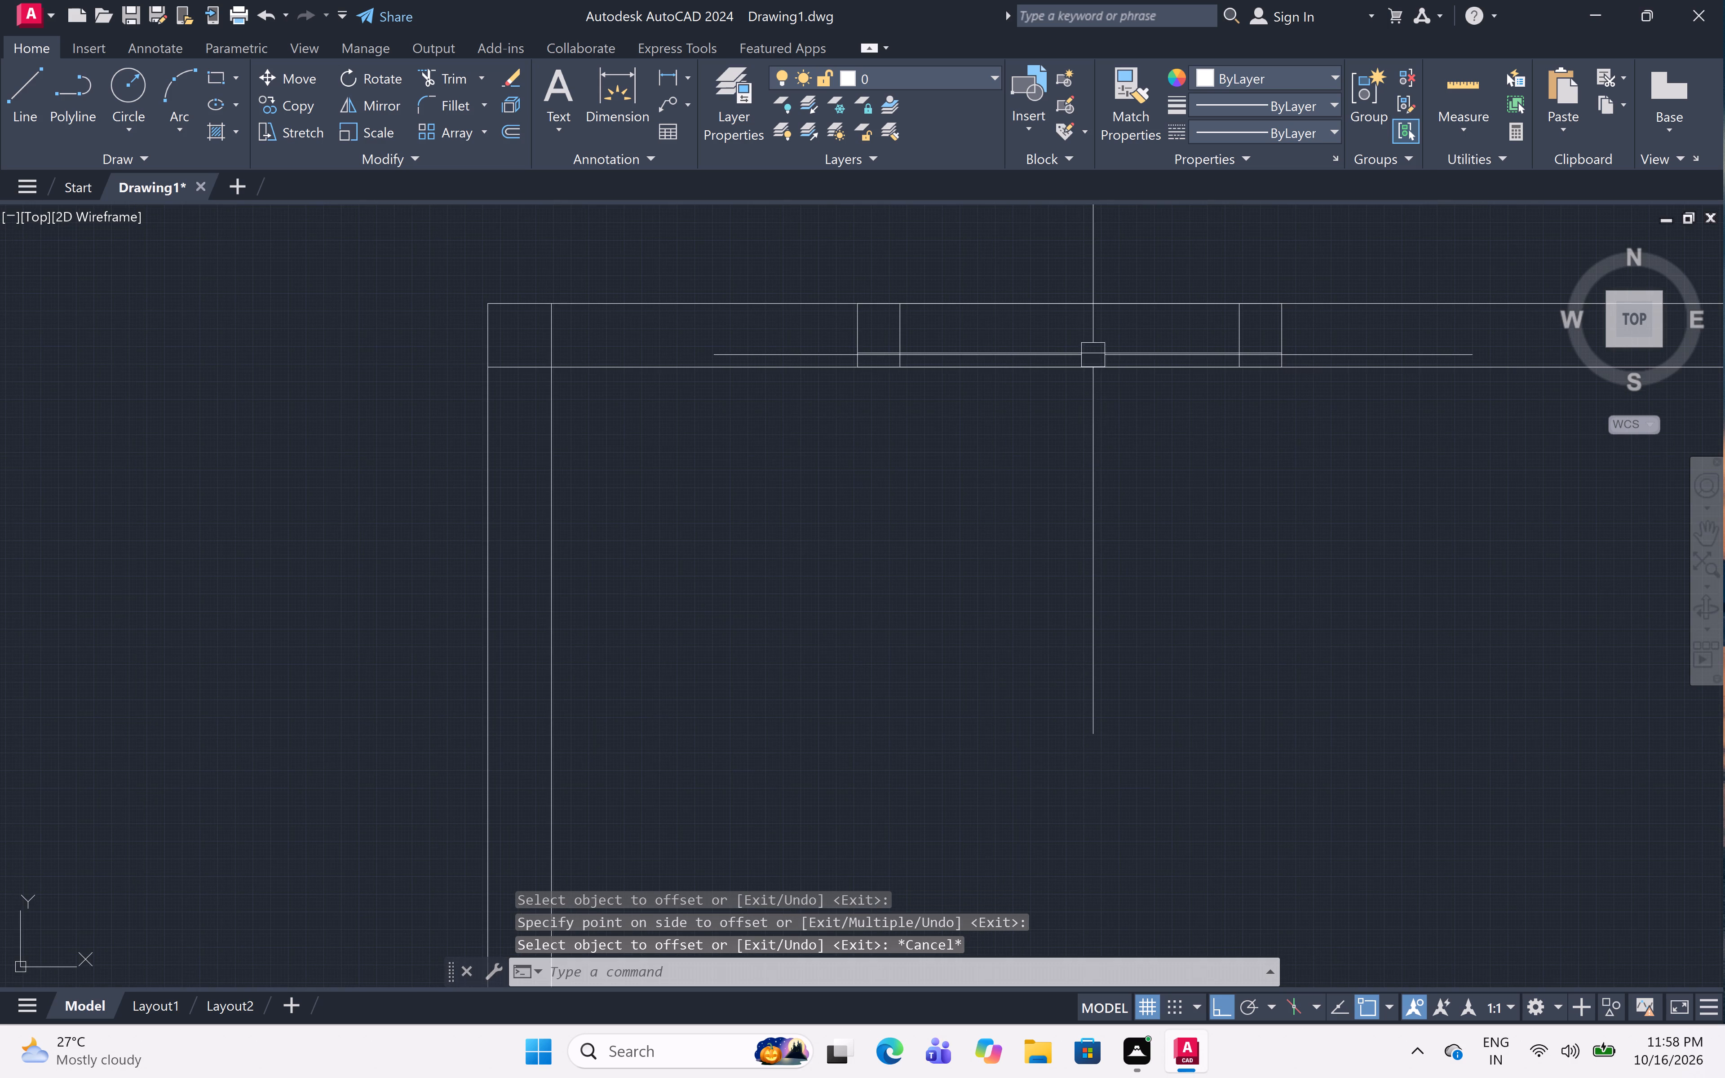
Trim that opening's inner wall line across its middle and left end, and cut the left 6" line back to the 2" offset line.
scroll(1110, 289, "up", 2)
type("tr")
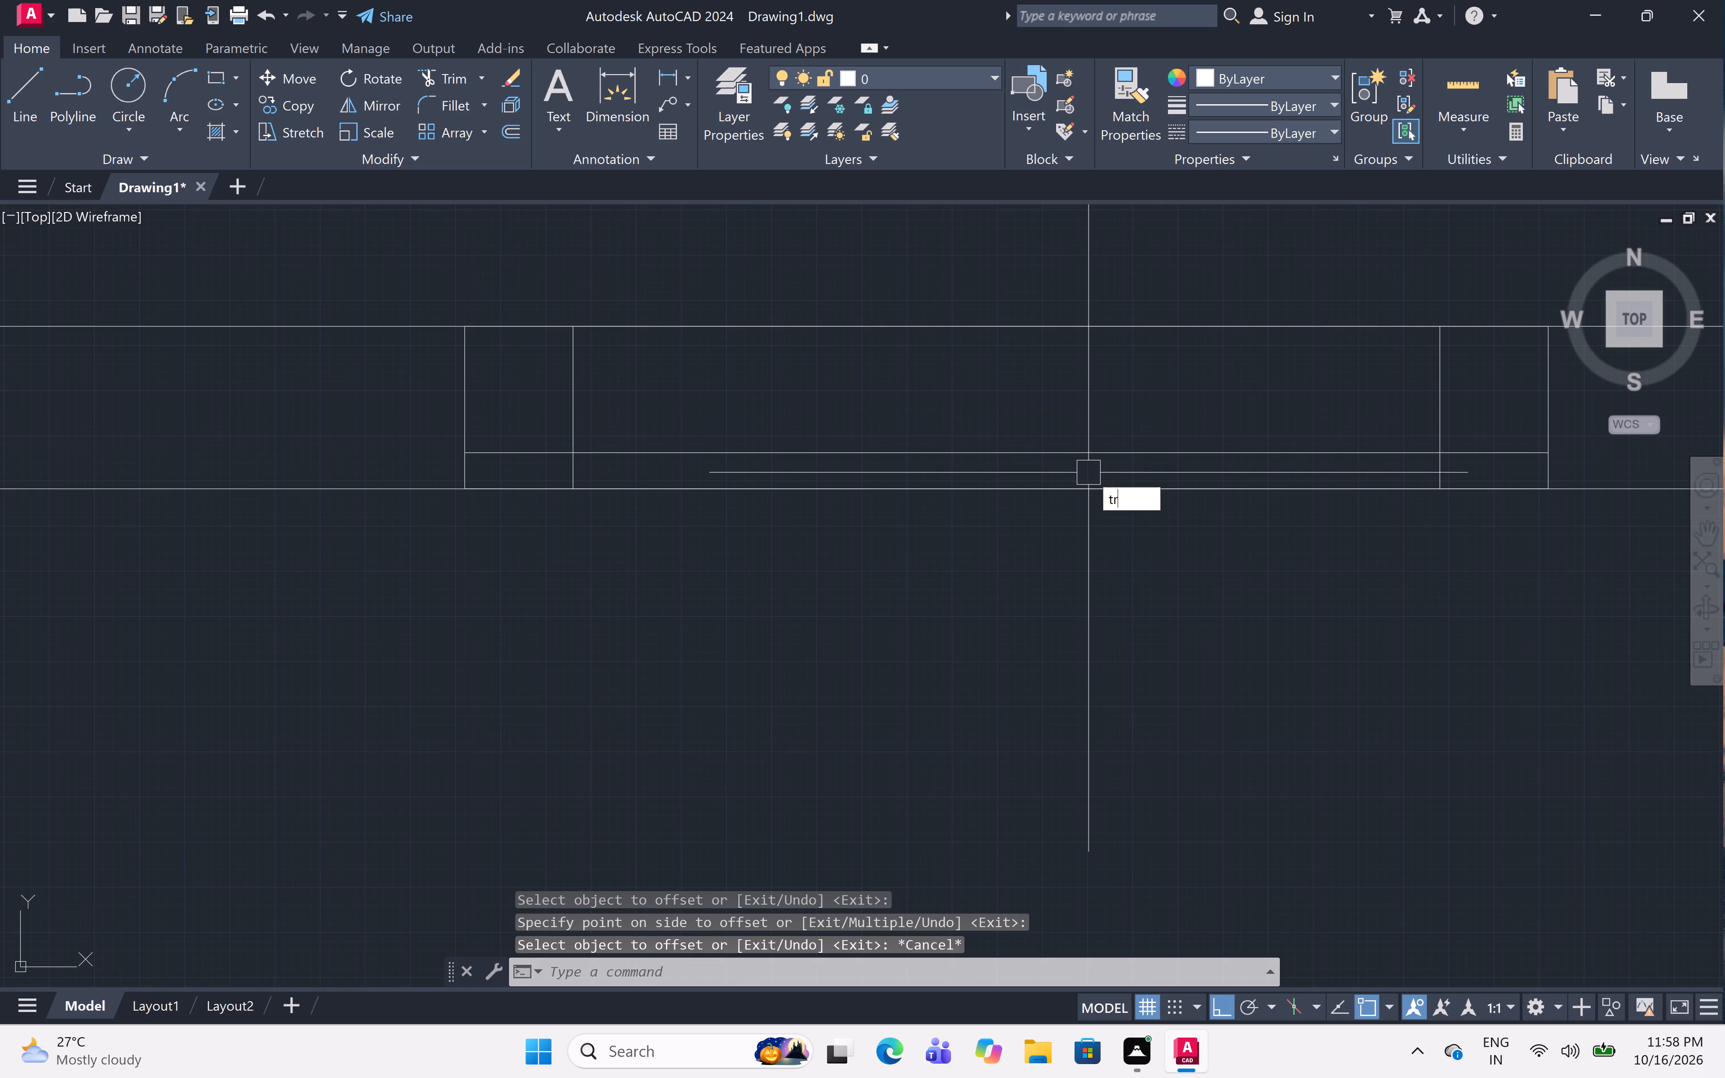
key("space")
scroll(1055, 464, "up", 2)
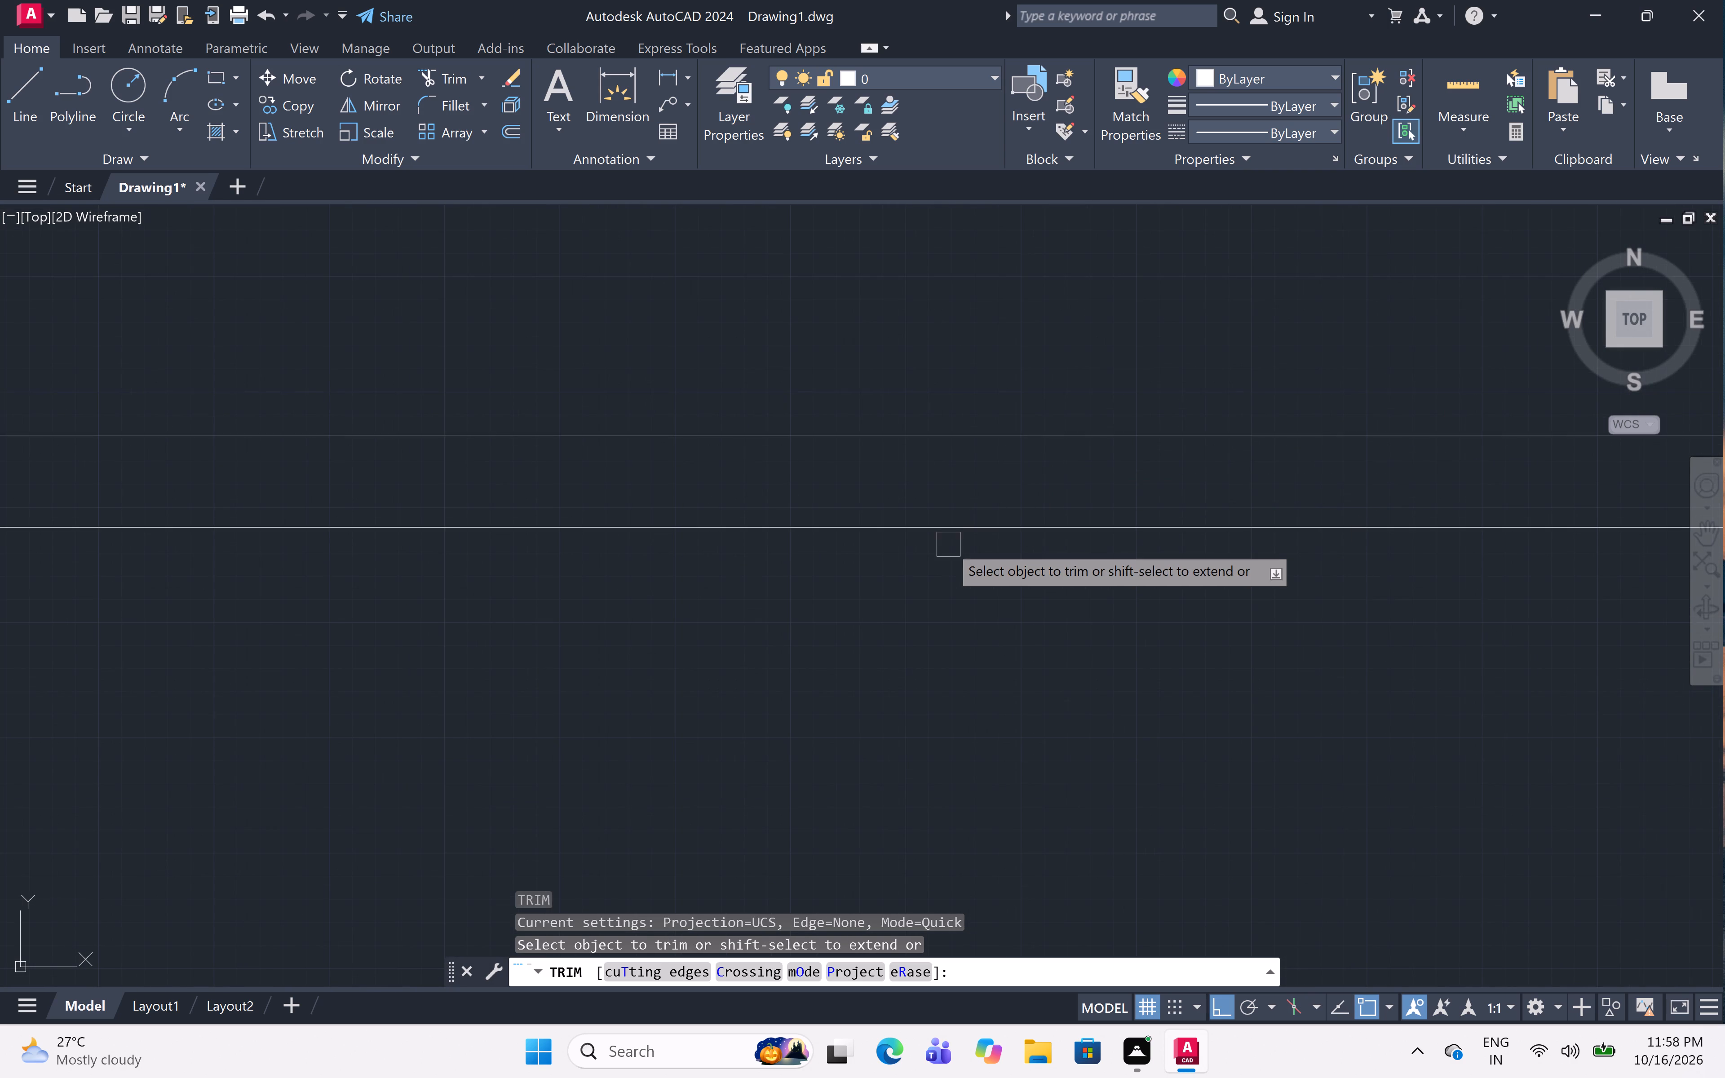
scroll(947, 528, "down", 2)
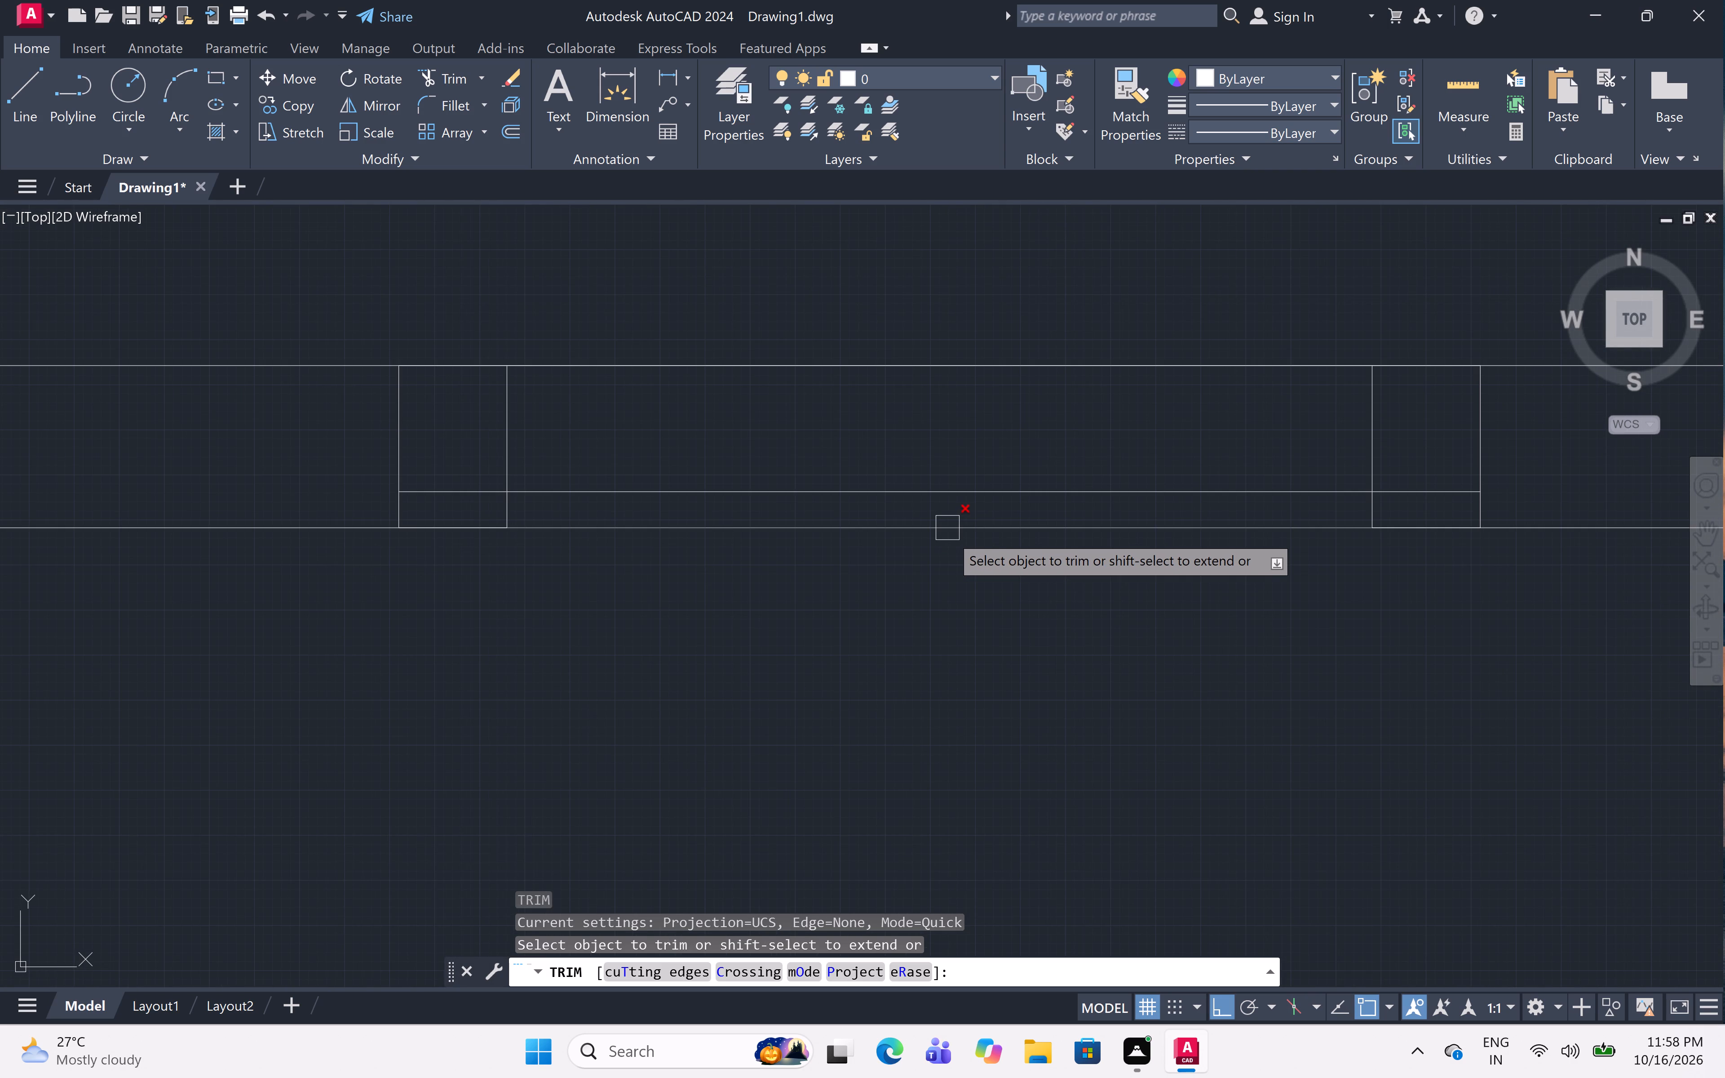
left_click(949, 527)
left_click(949, 535)
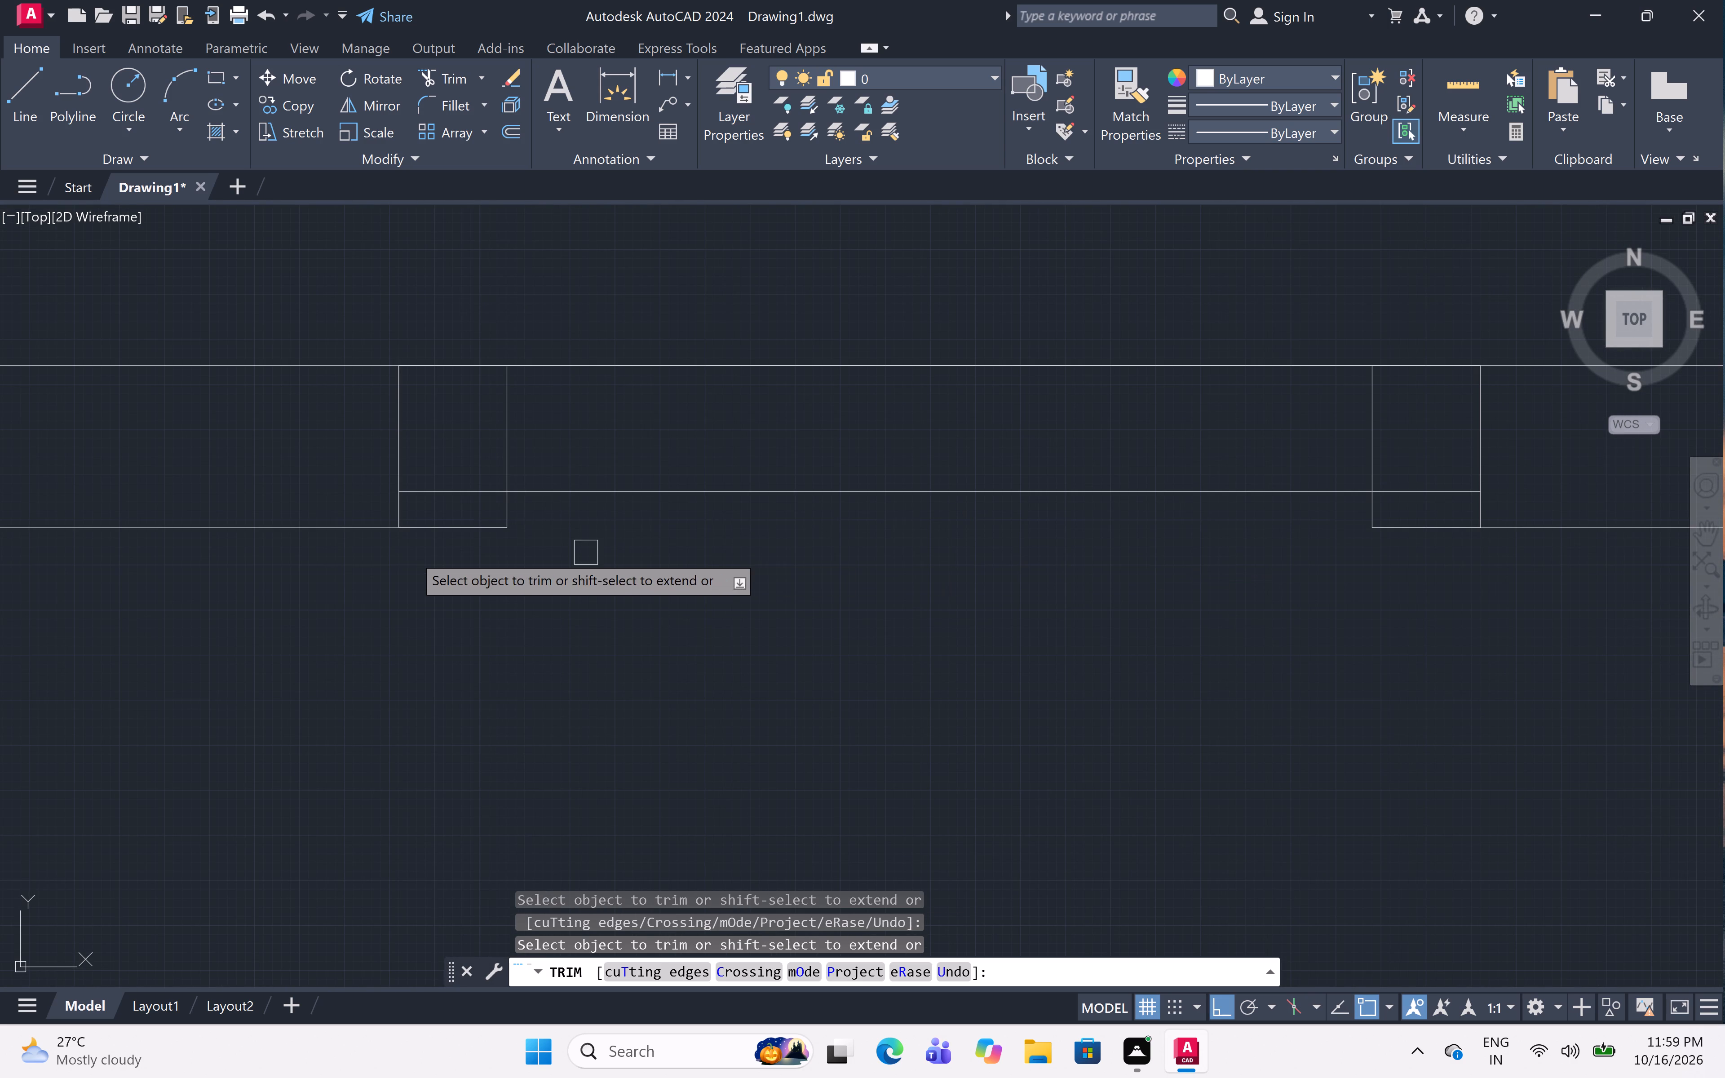
double_click(440, 530)
left_click(442, 529)
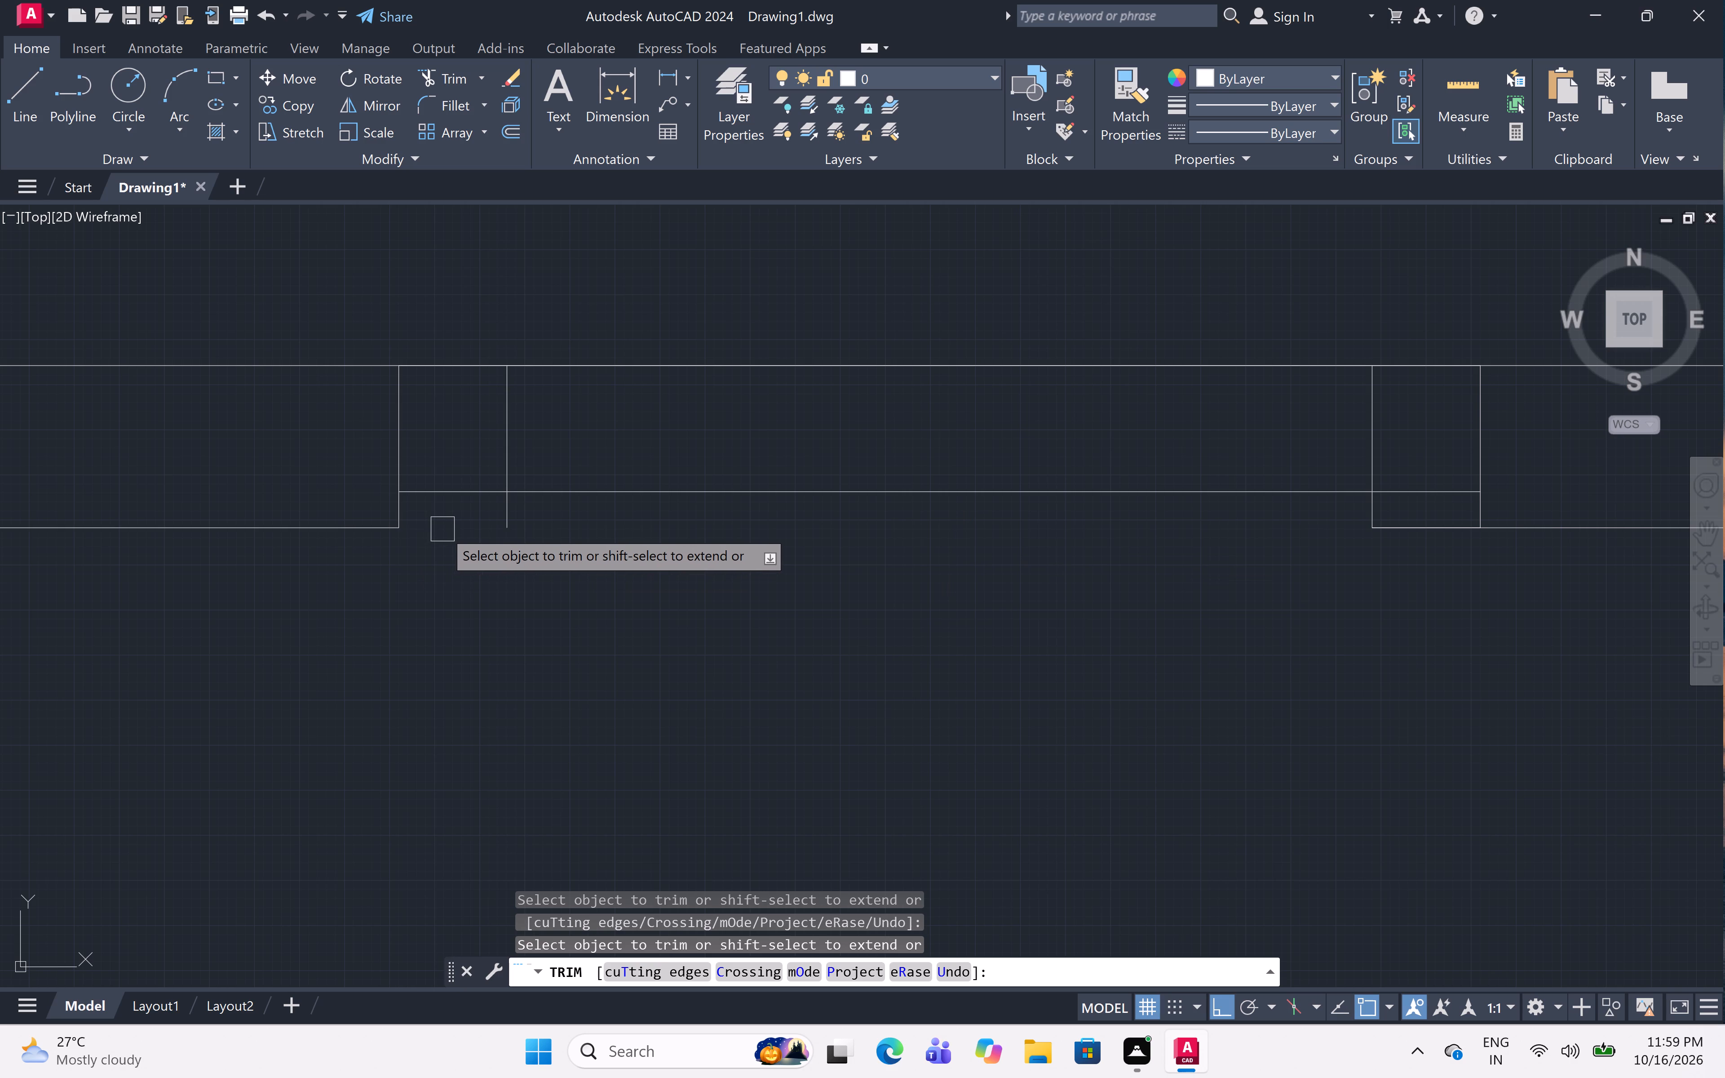
left_click(500, 522)
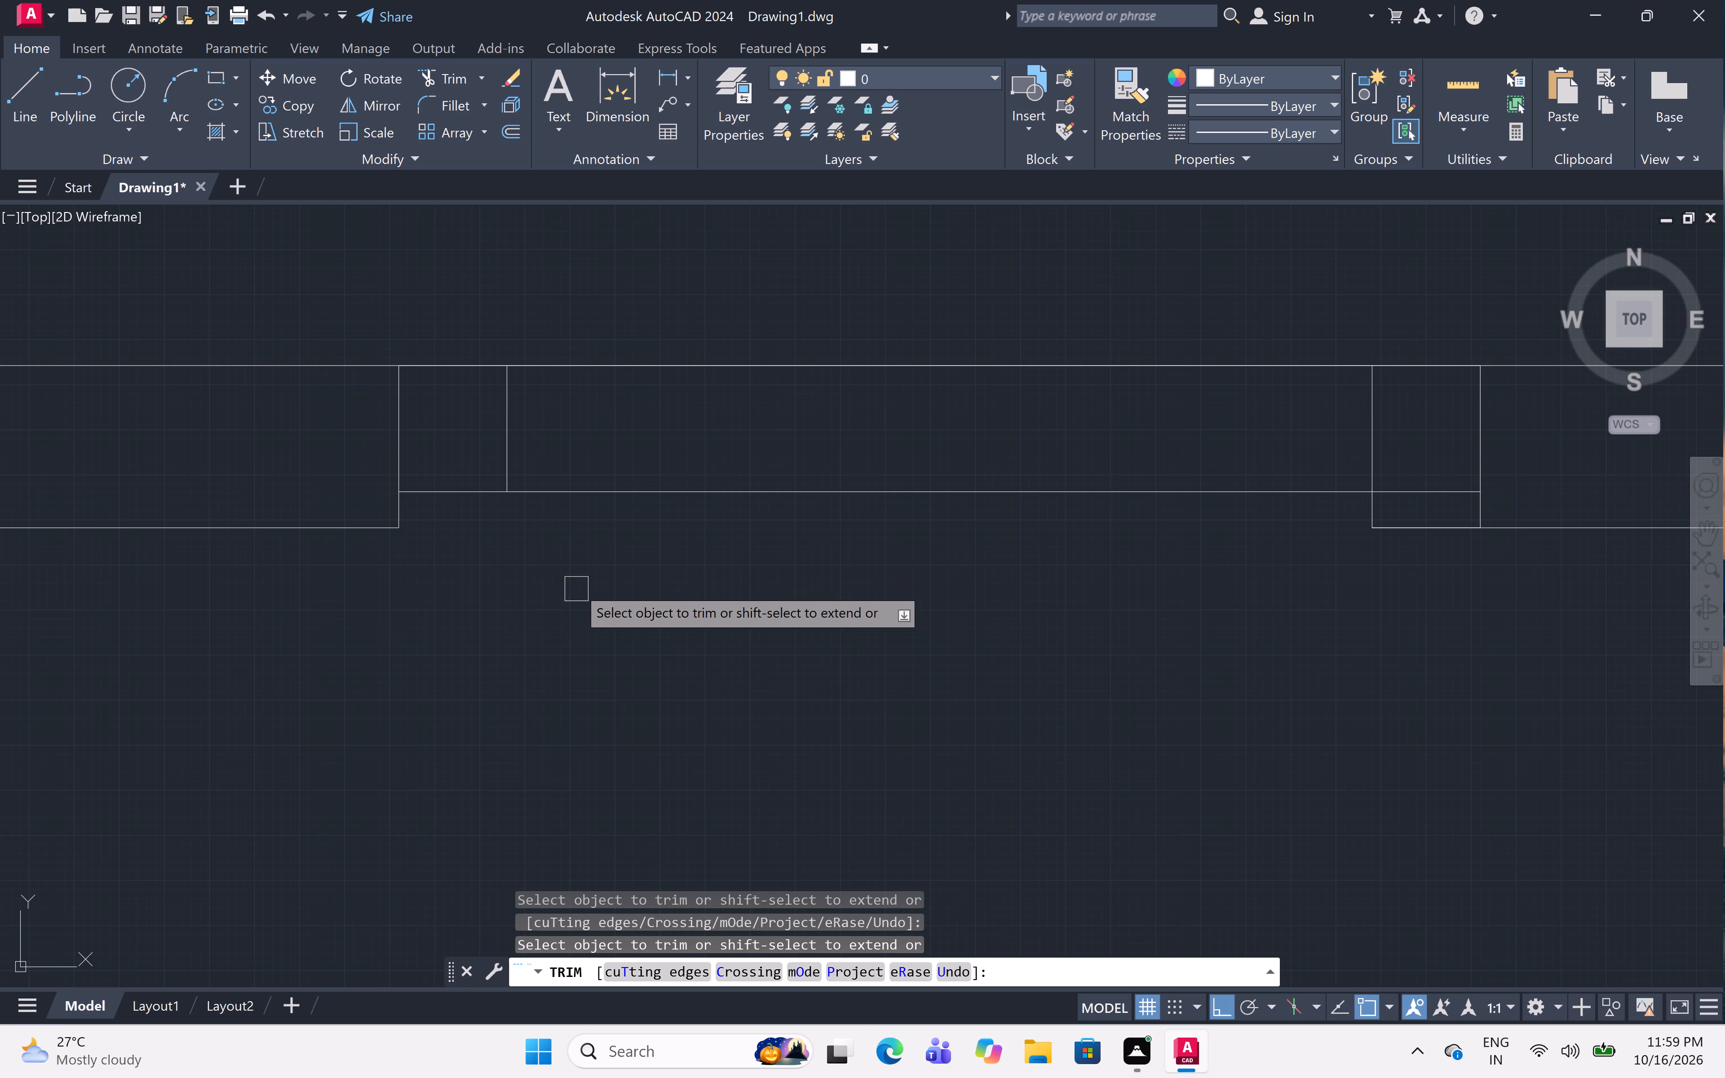
Trim the inner wall line at the same opening's right end and cut the right 6" line back to the 2" offset line.
scroll(593, 563, "down", 3)
scroll(802, 551, "up", 4)
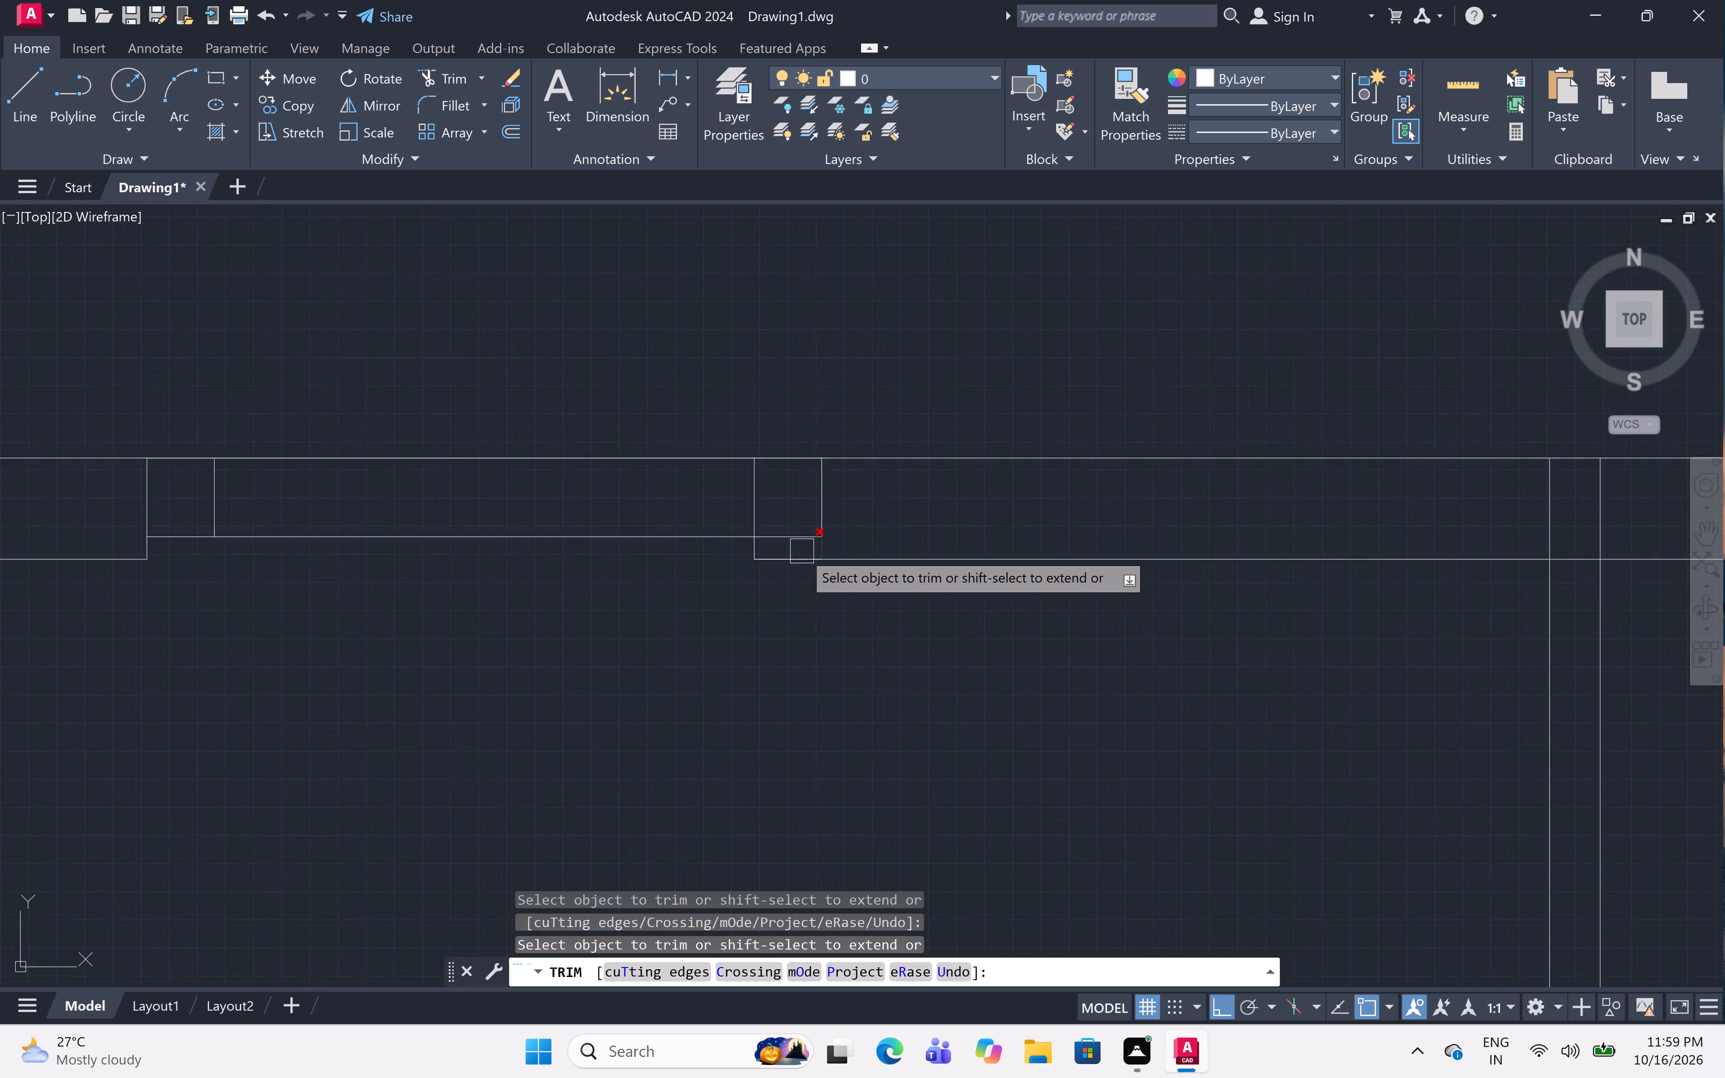
left_click(790, 570)
left_click(781, 566)
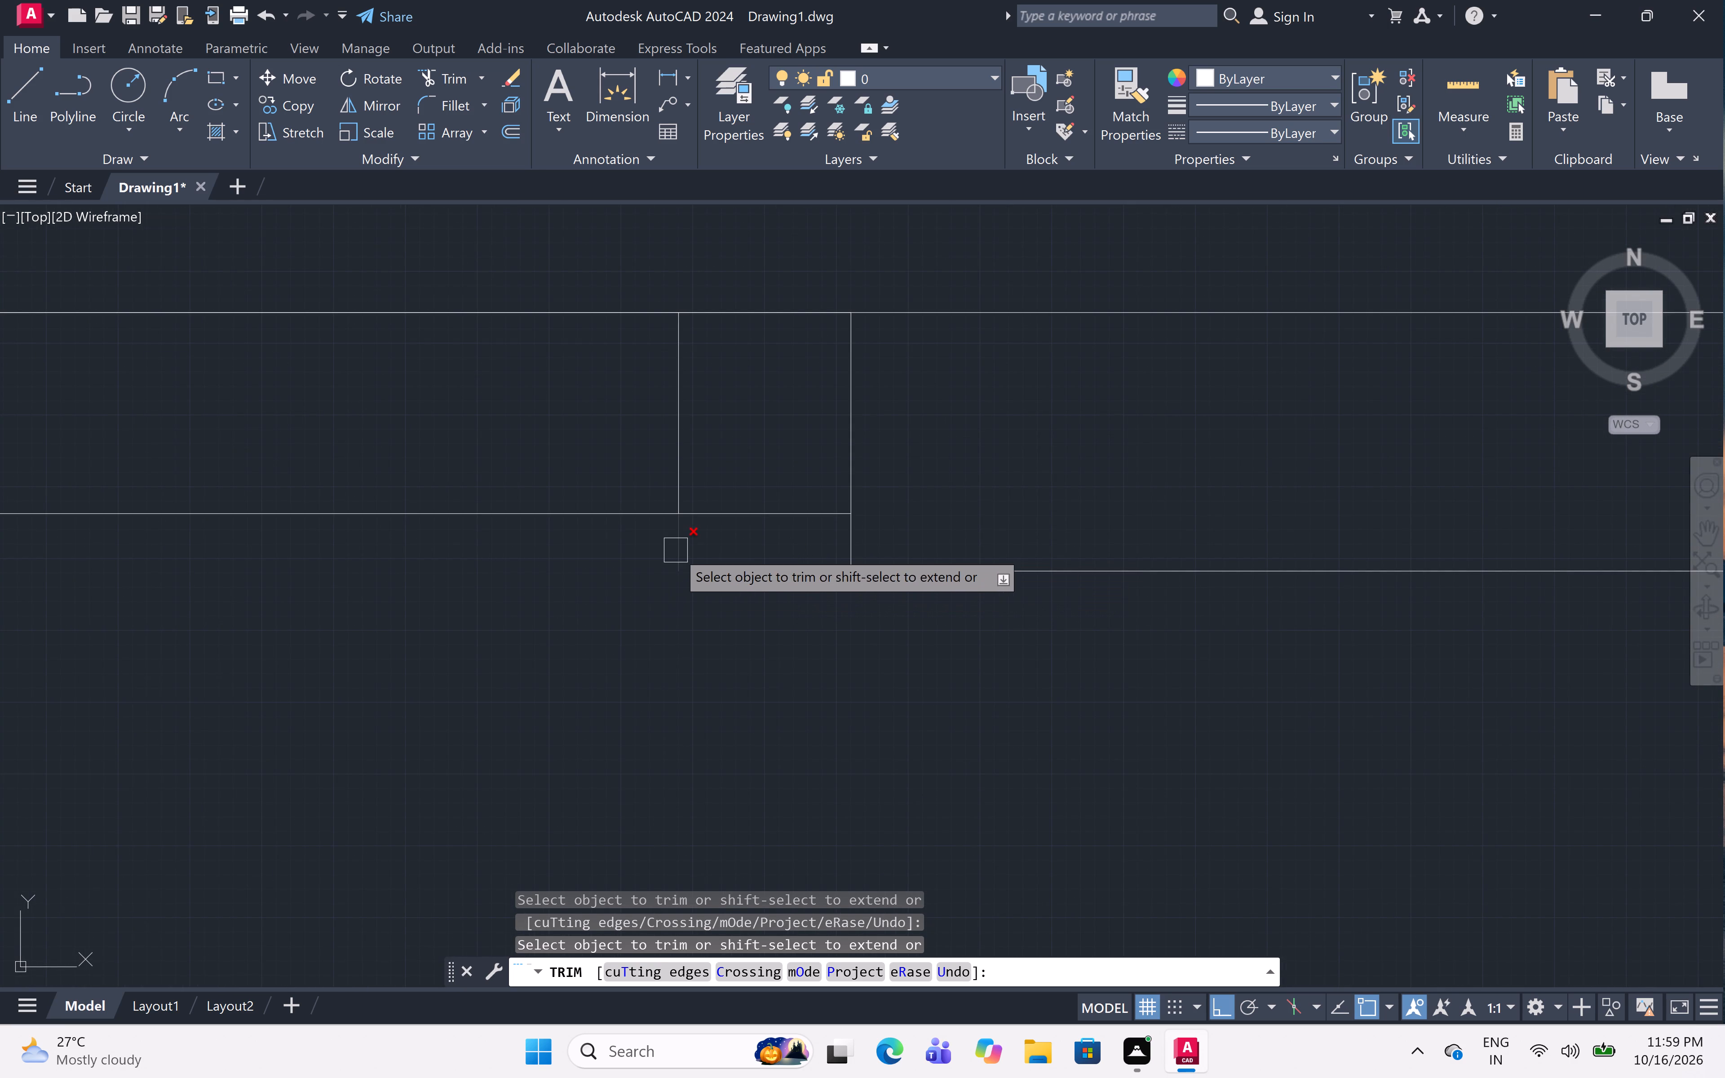
left_click(676, 550)
scroll(735, 633, "down", 5)
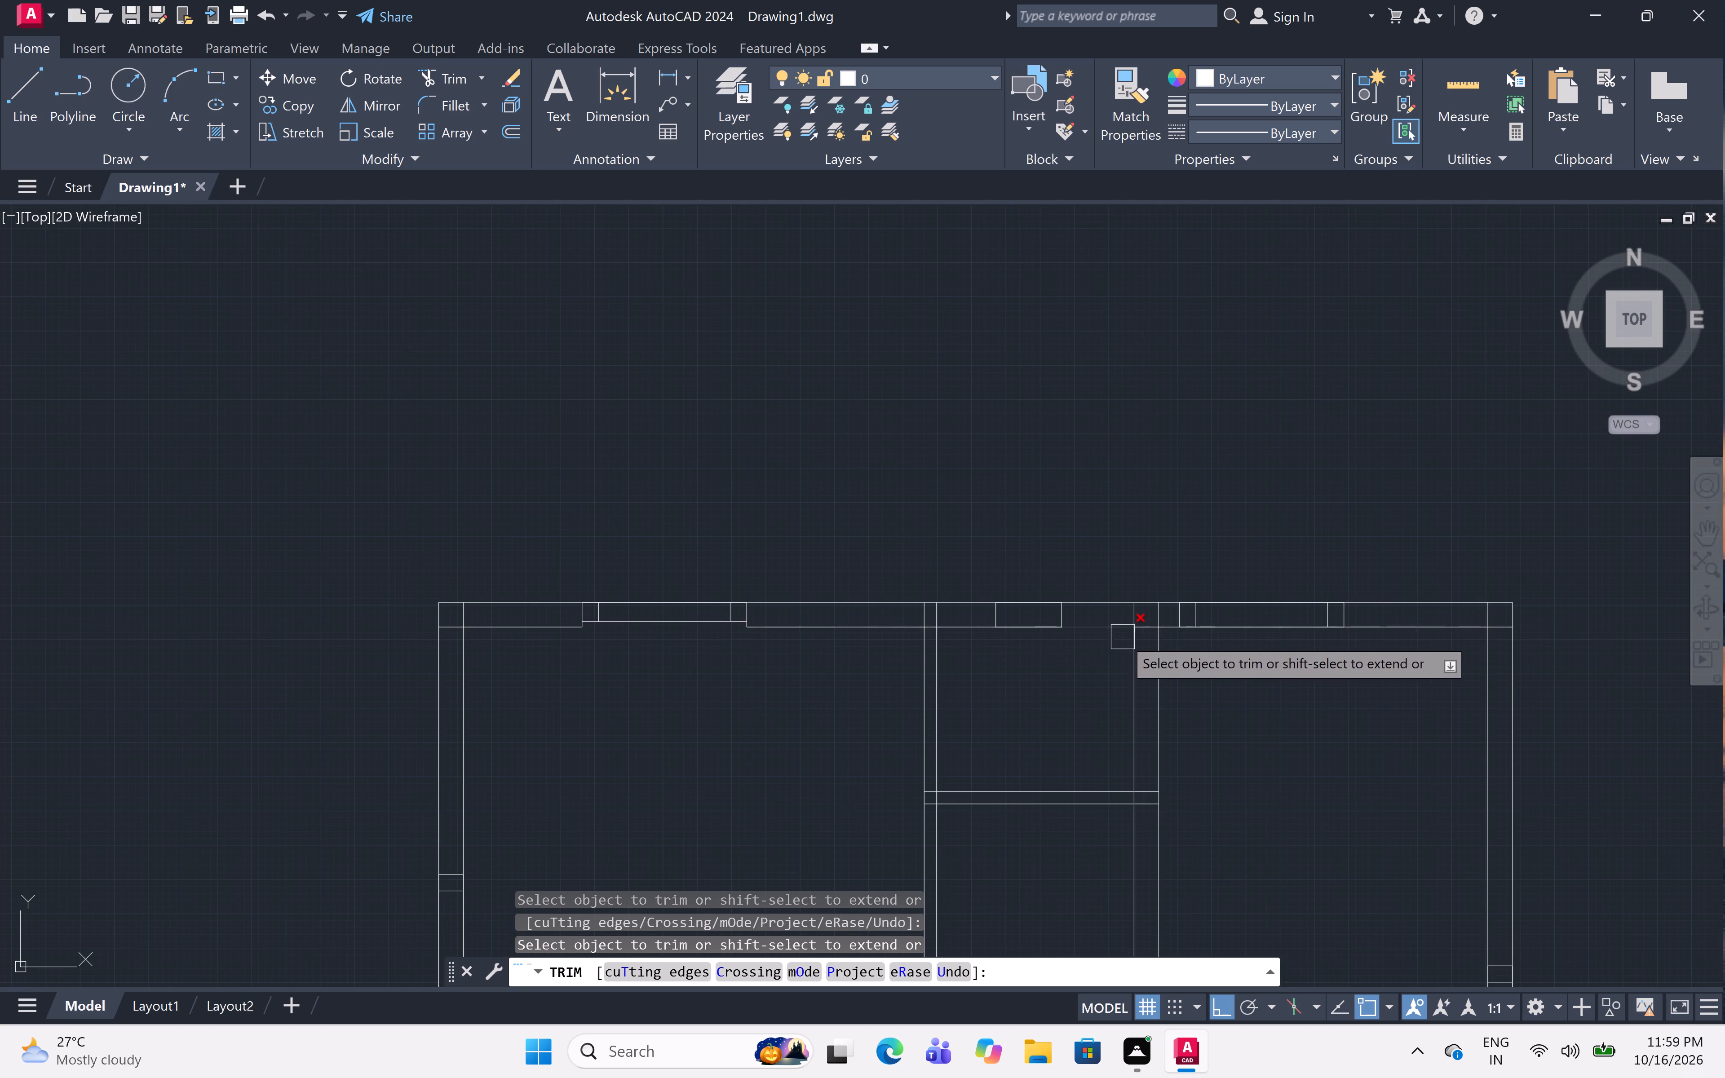
scroll(1053, 638, "up", 3)
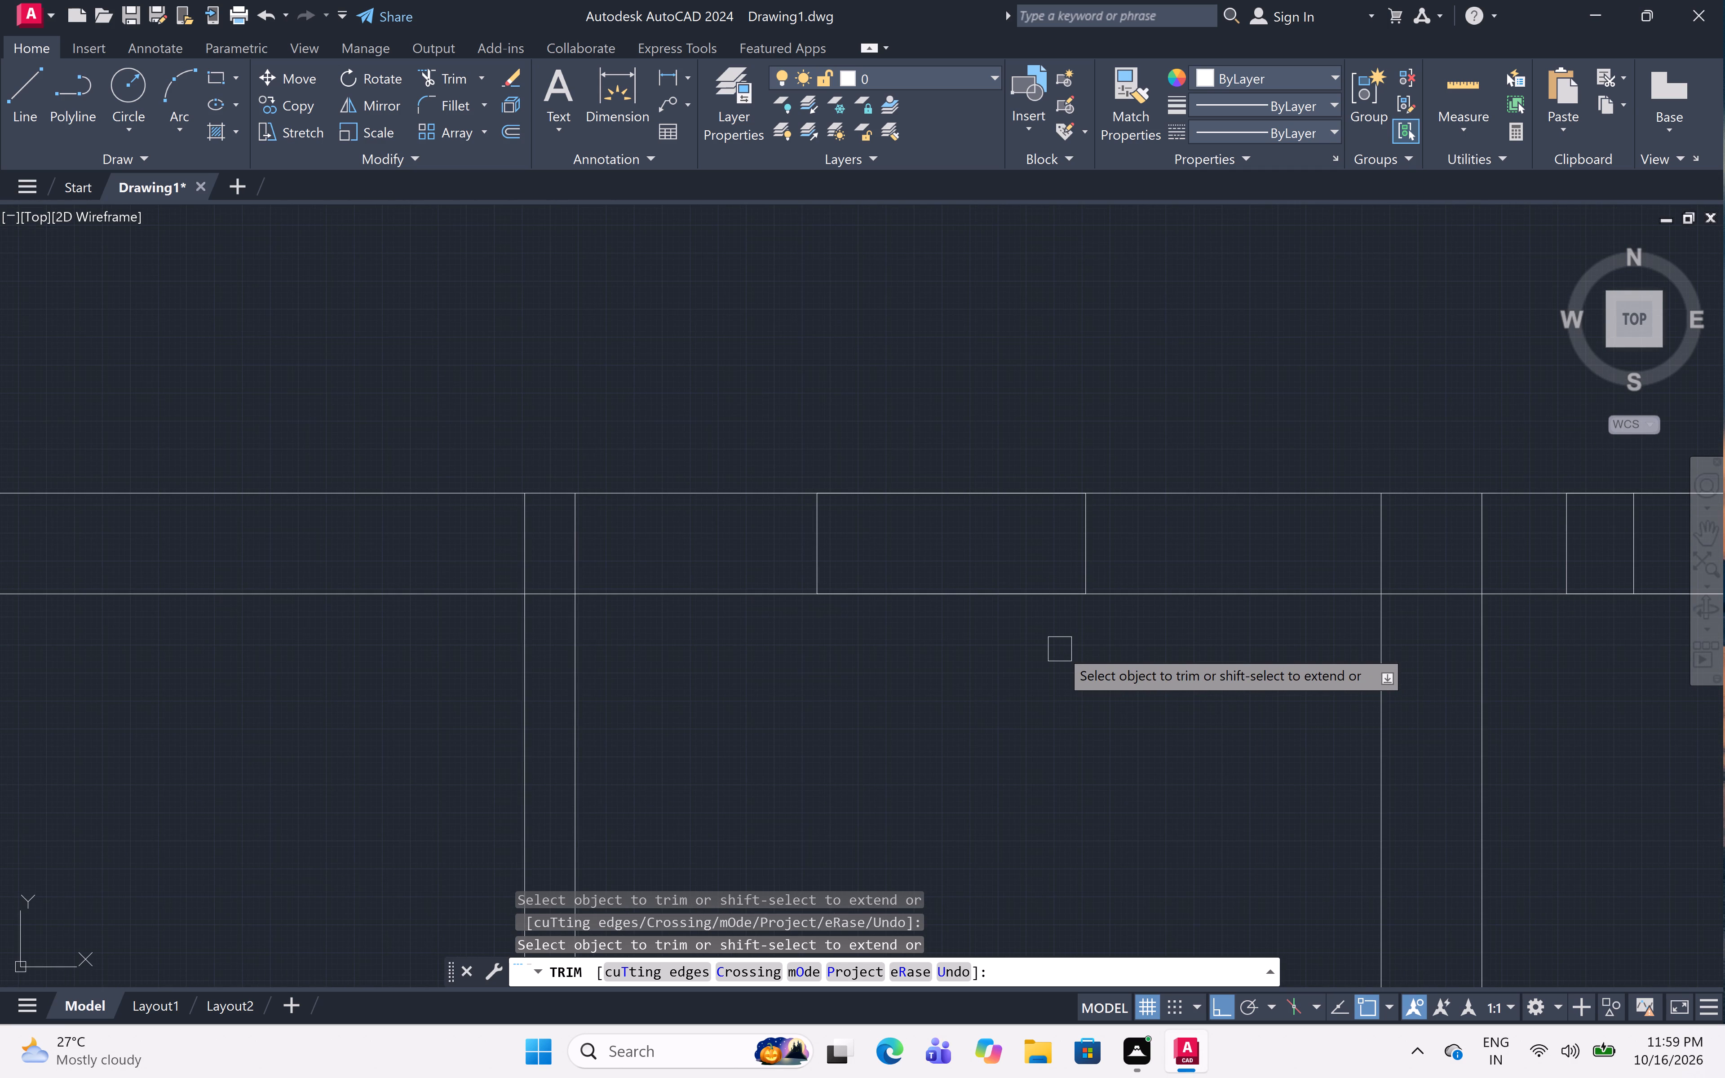
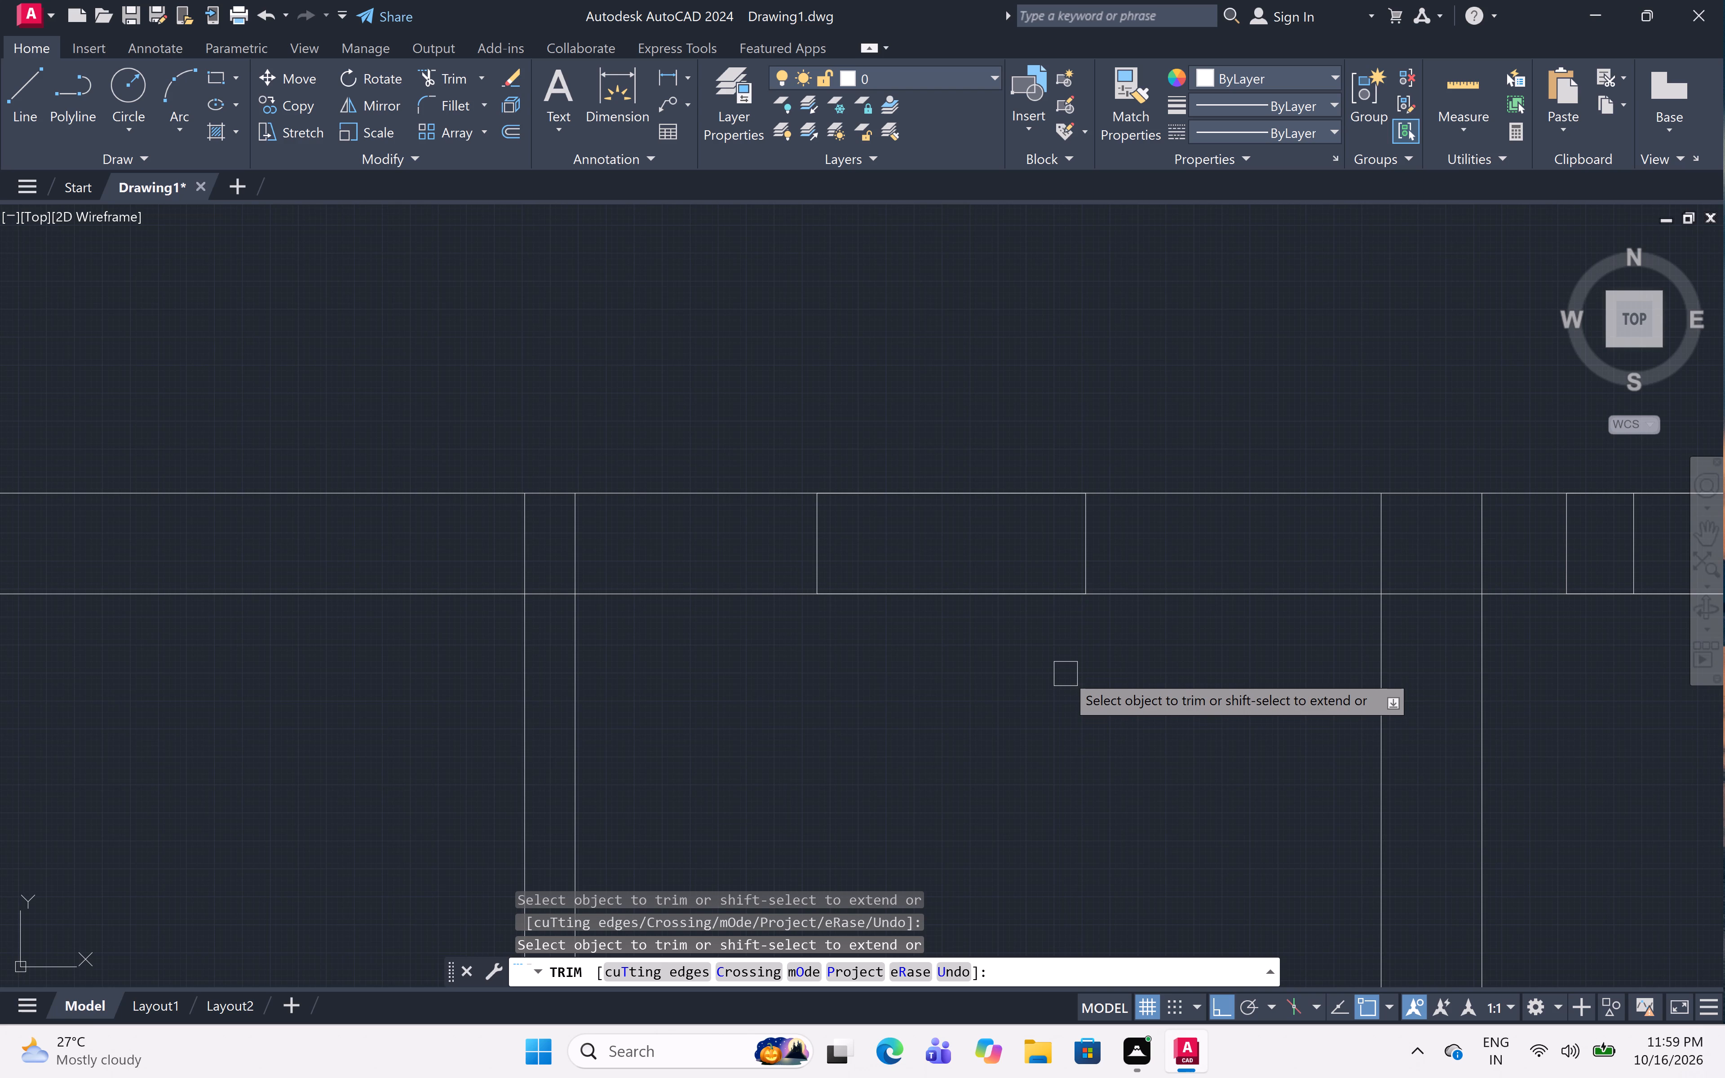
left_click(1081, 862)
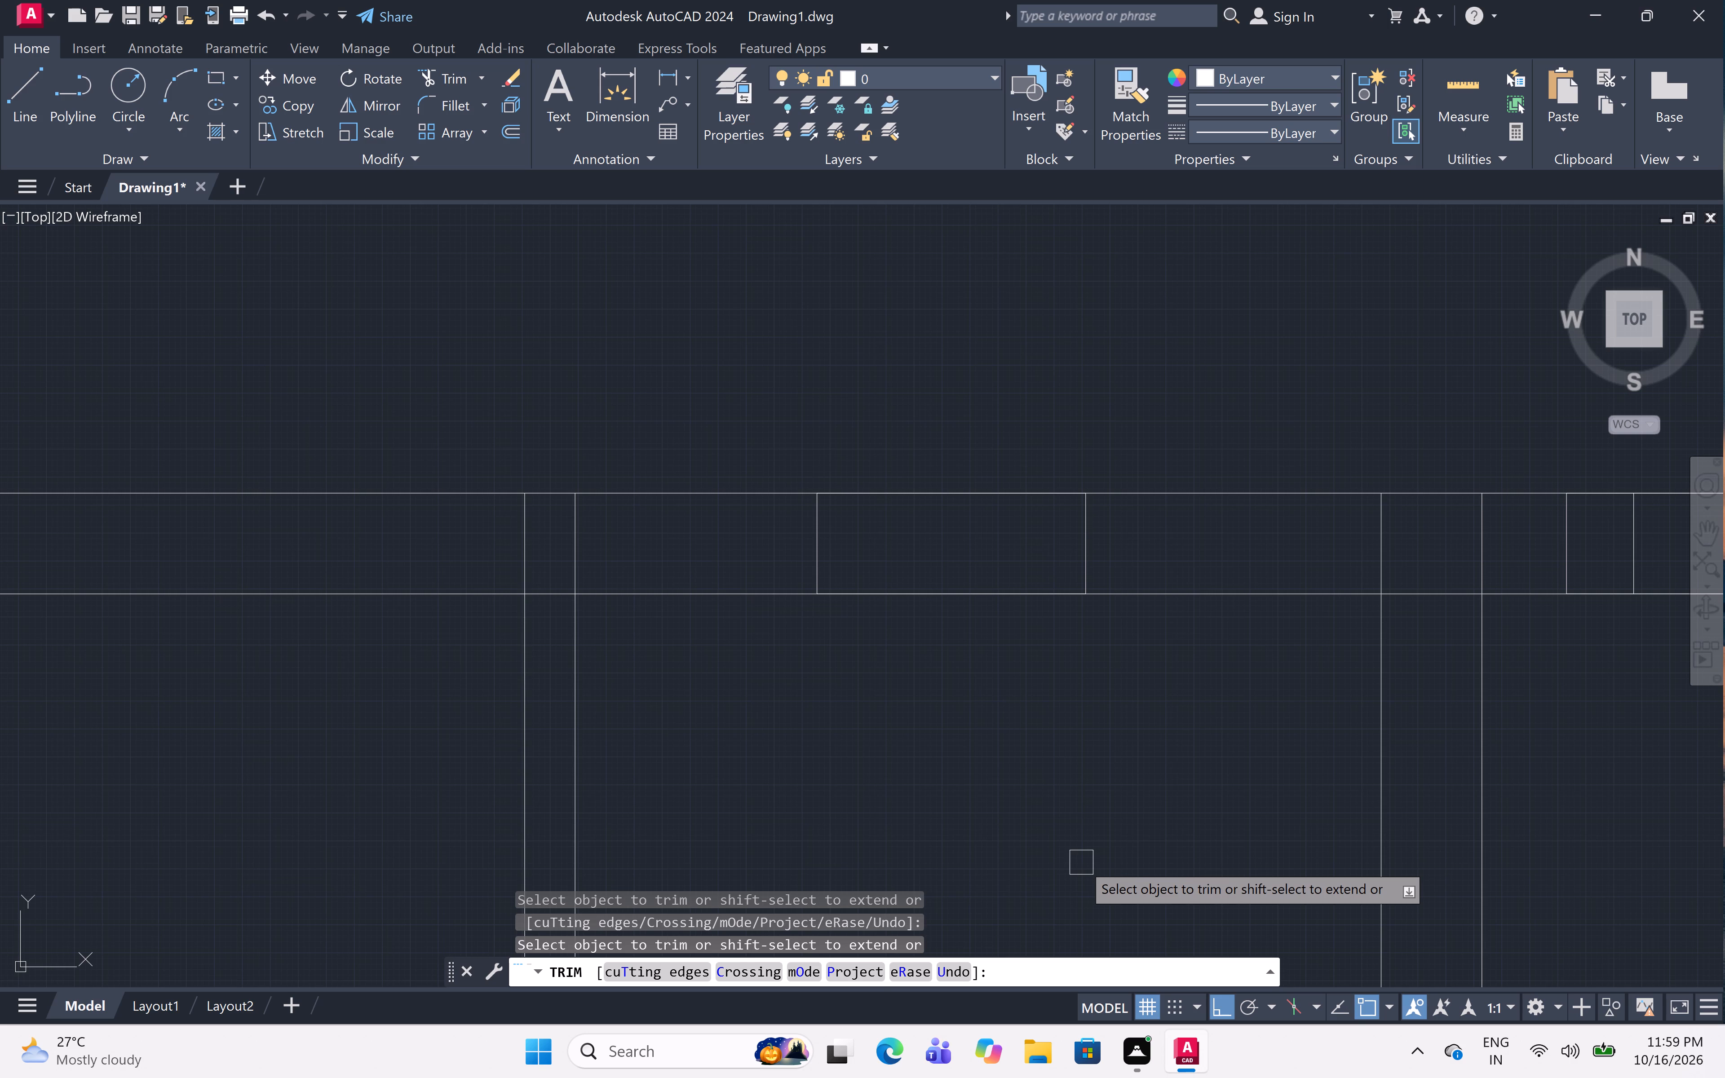
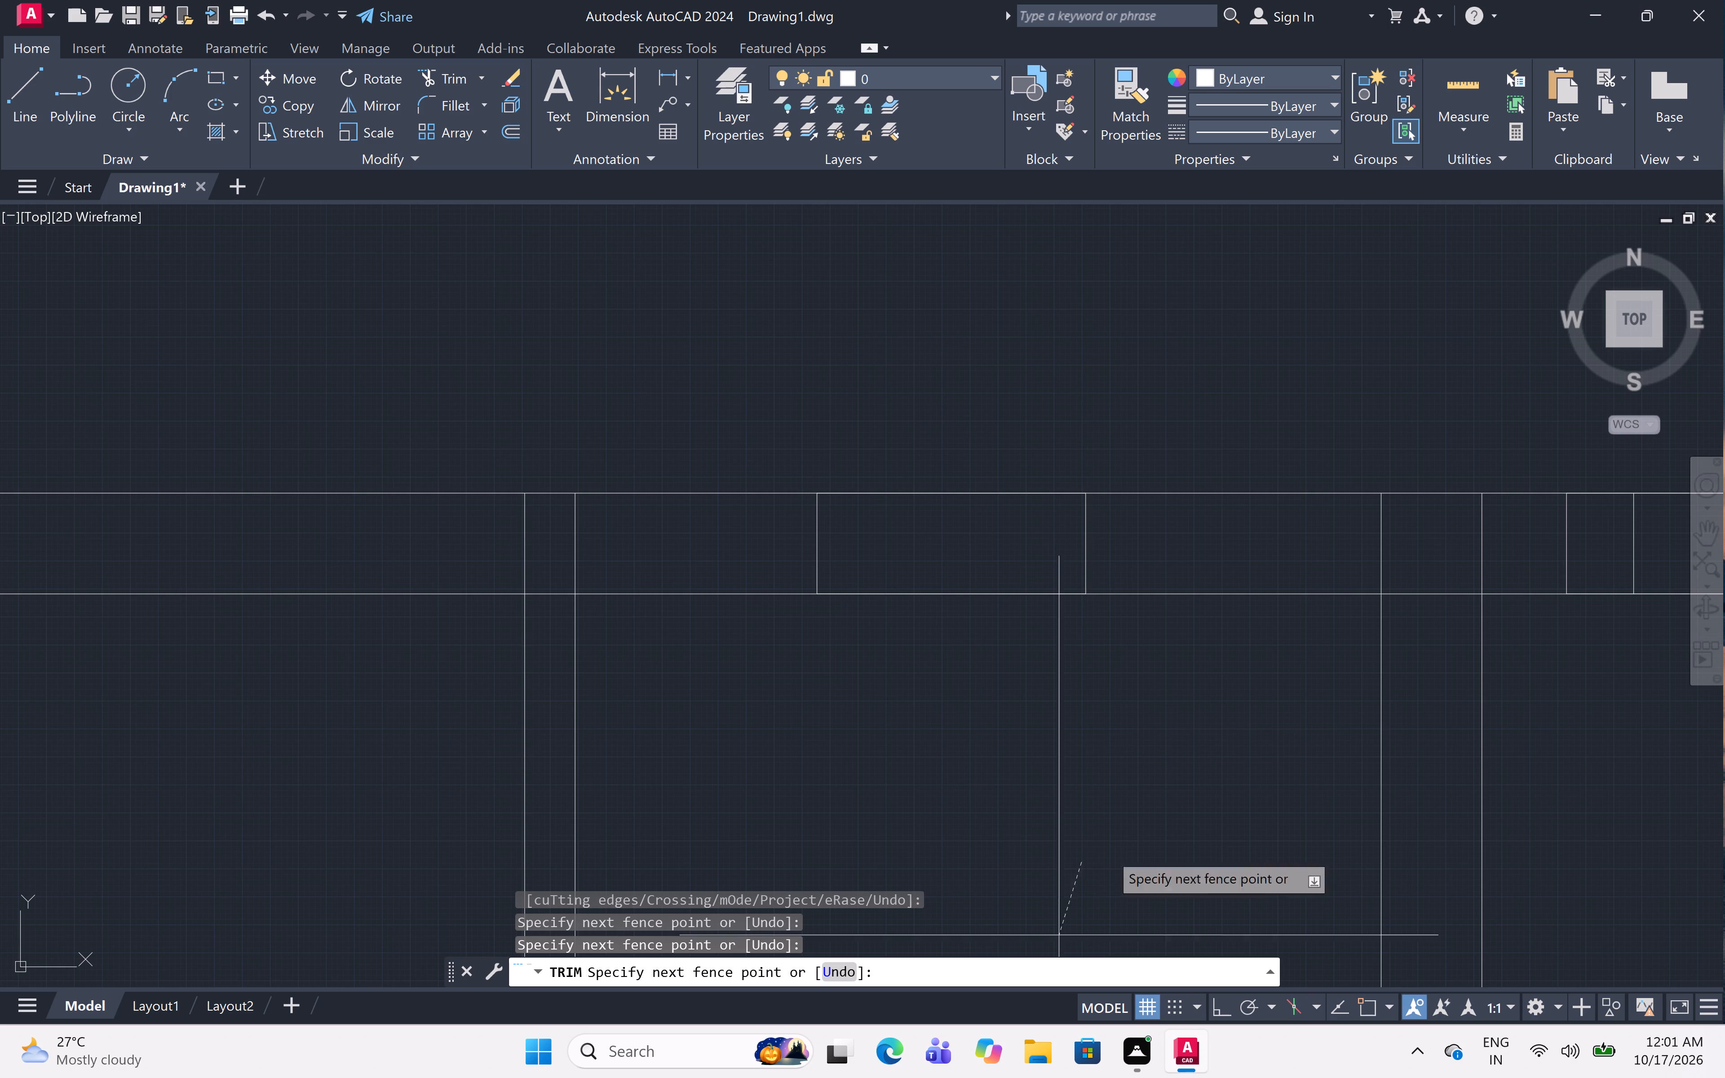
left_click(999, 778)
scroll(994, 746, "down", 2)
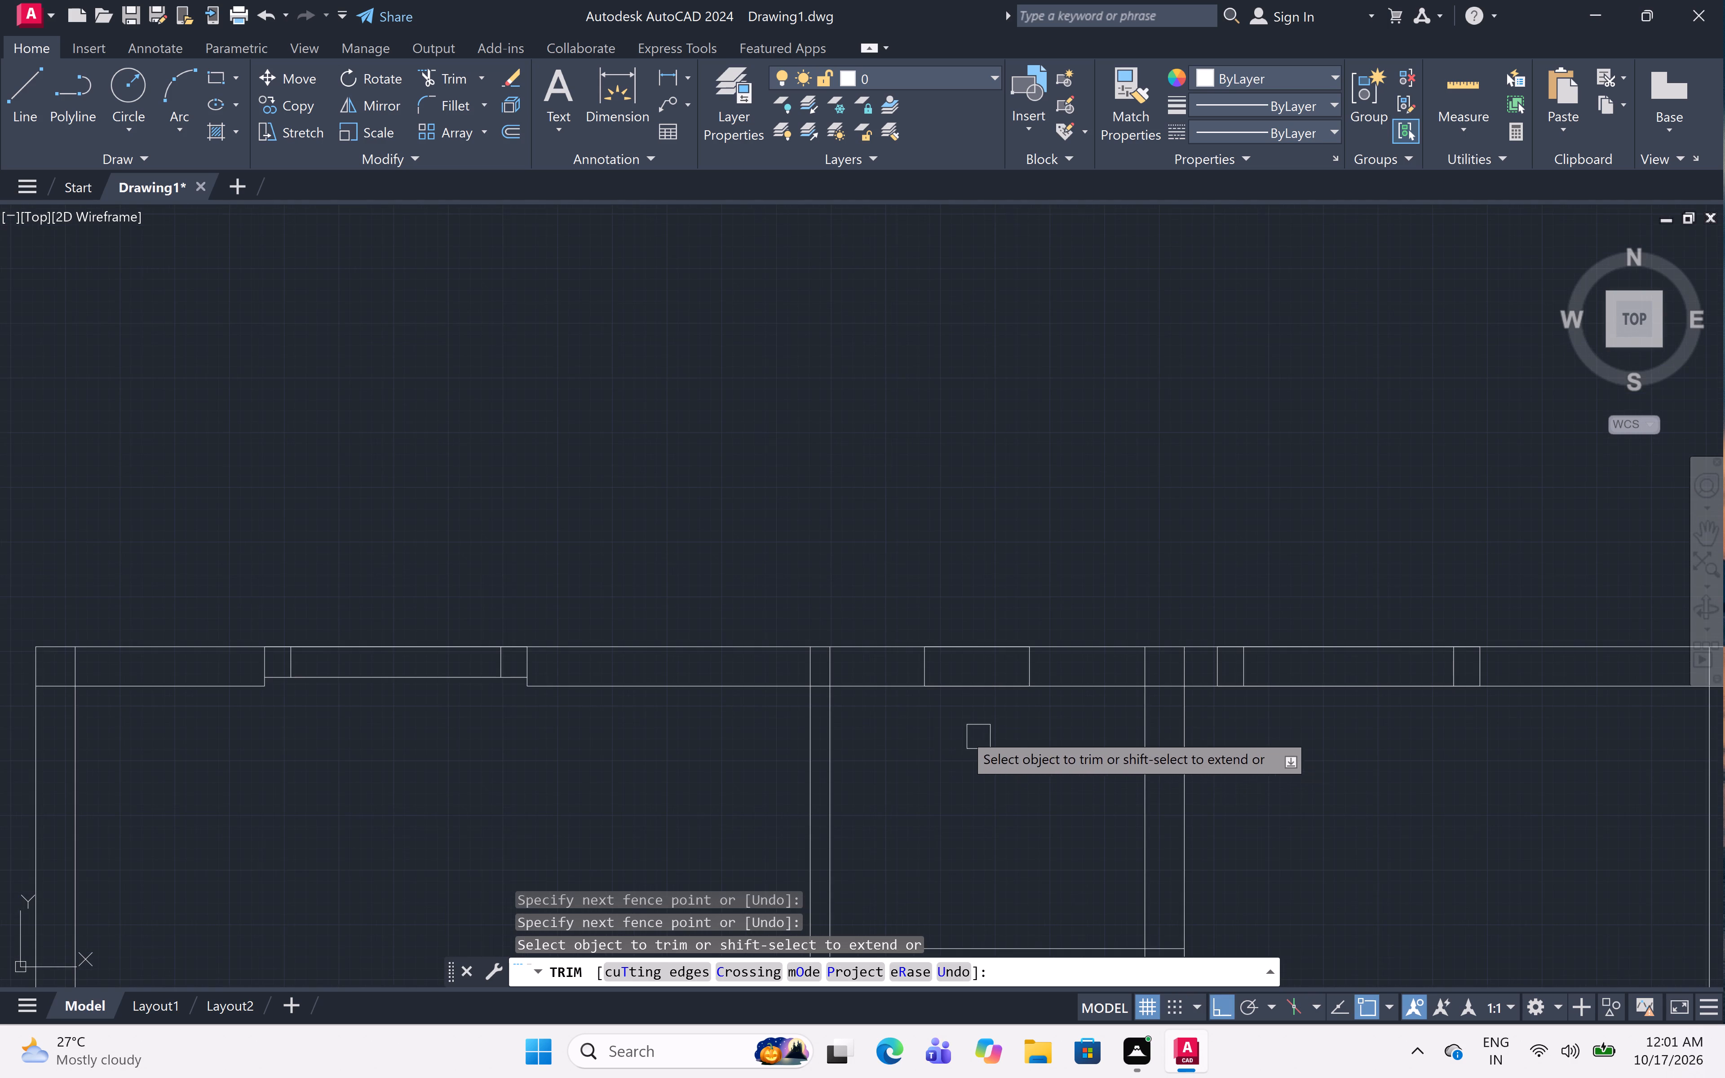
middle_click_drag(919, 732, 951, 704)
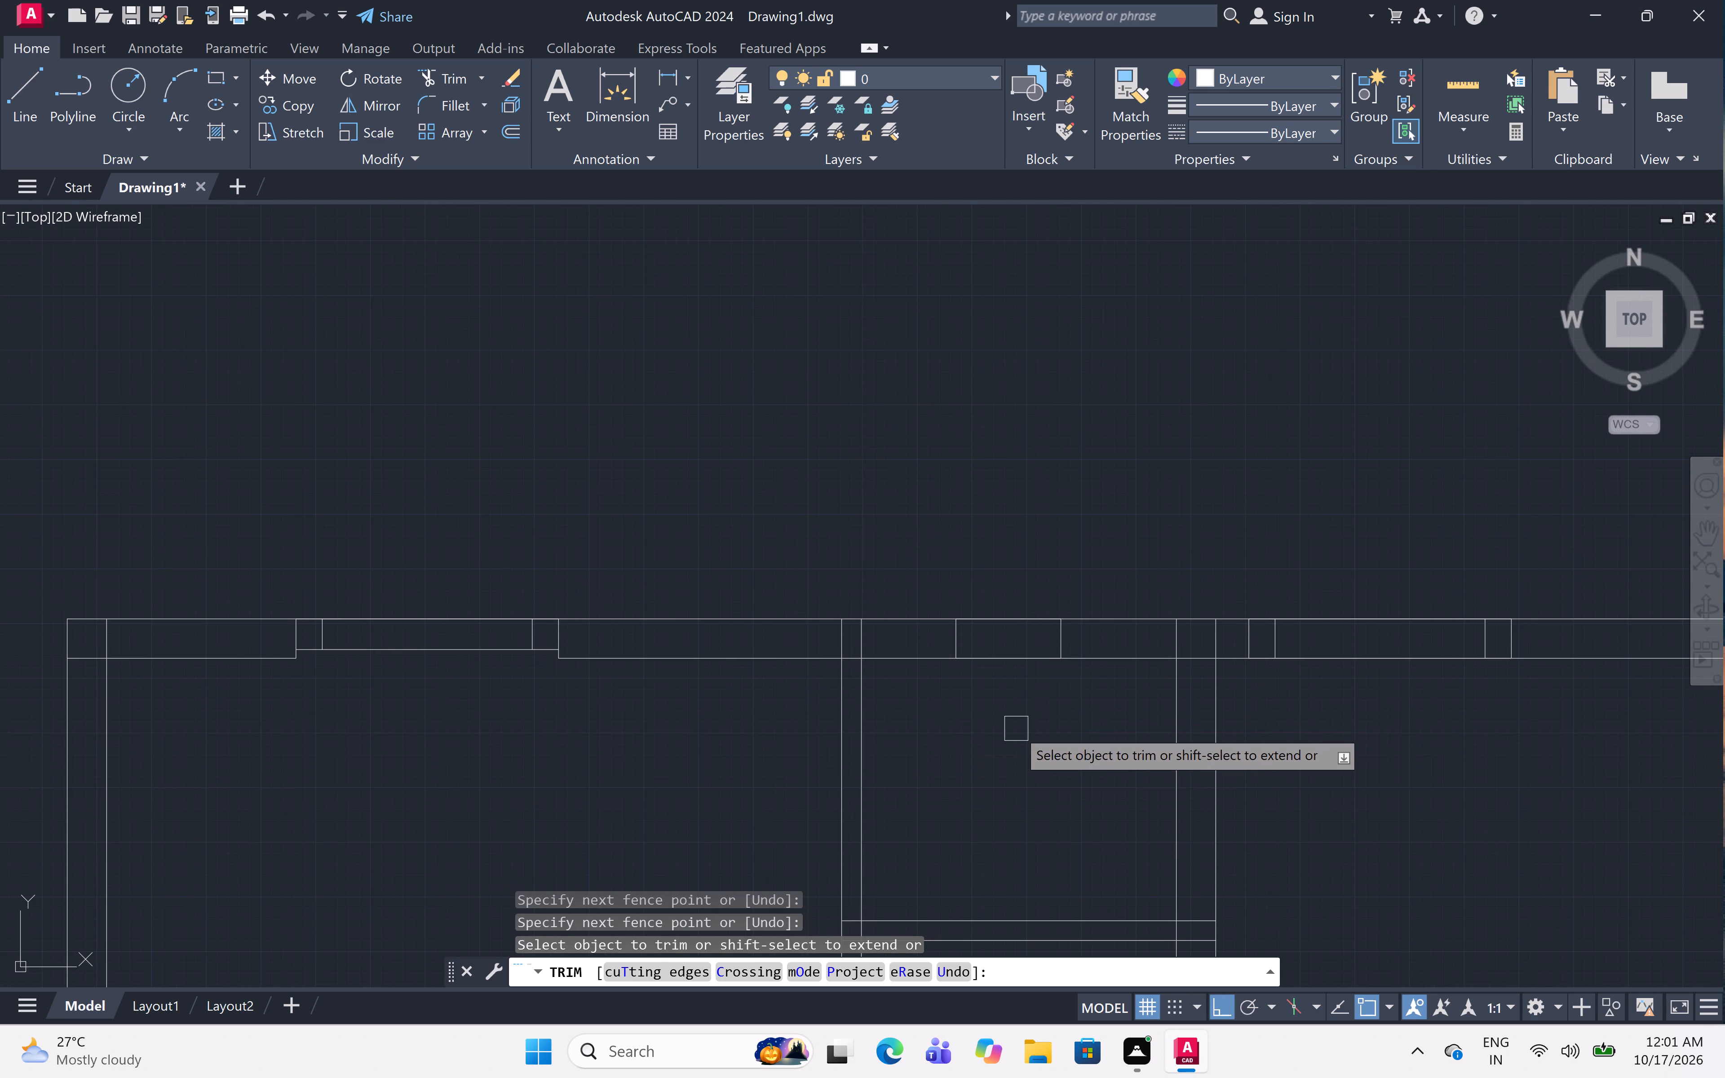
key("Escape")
Offset both face lines of the narrow middle opening in the plan's top outer wall 2" inward.
scroll(1026, 671, "up", 2)
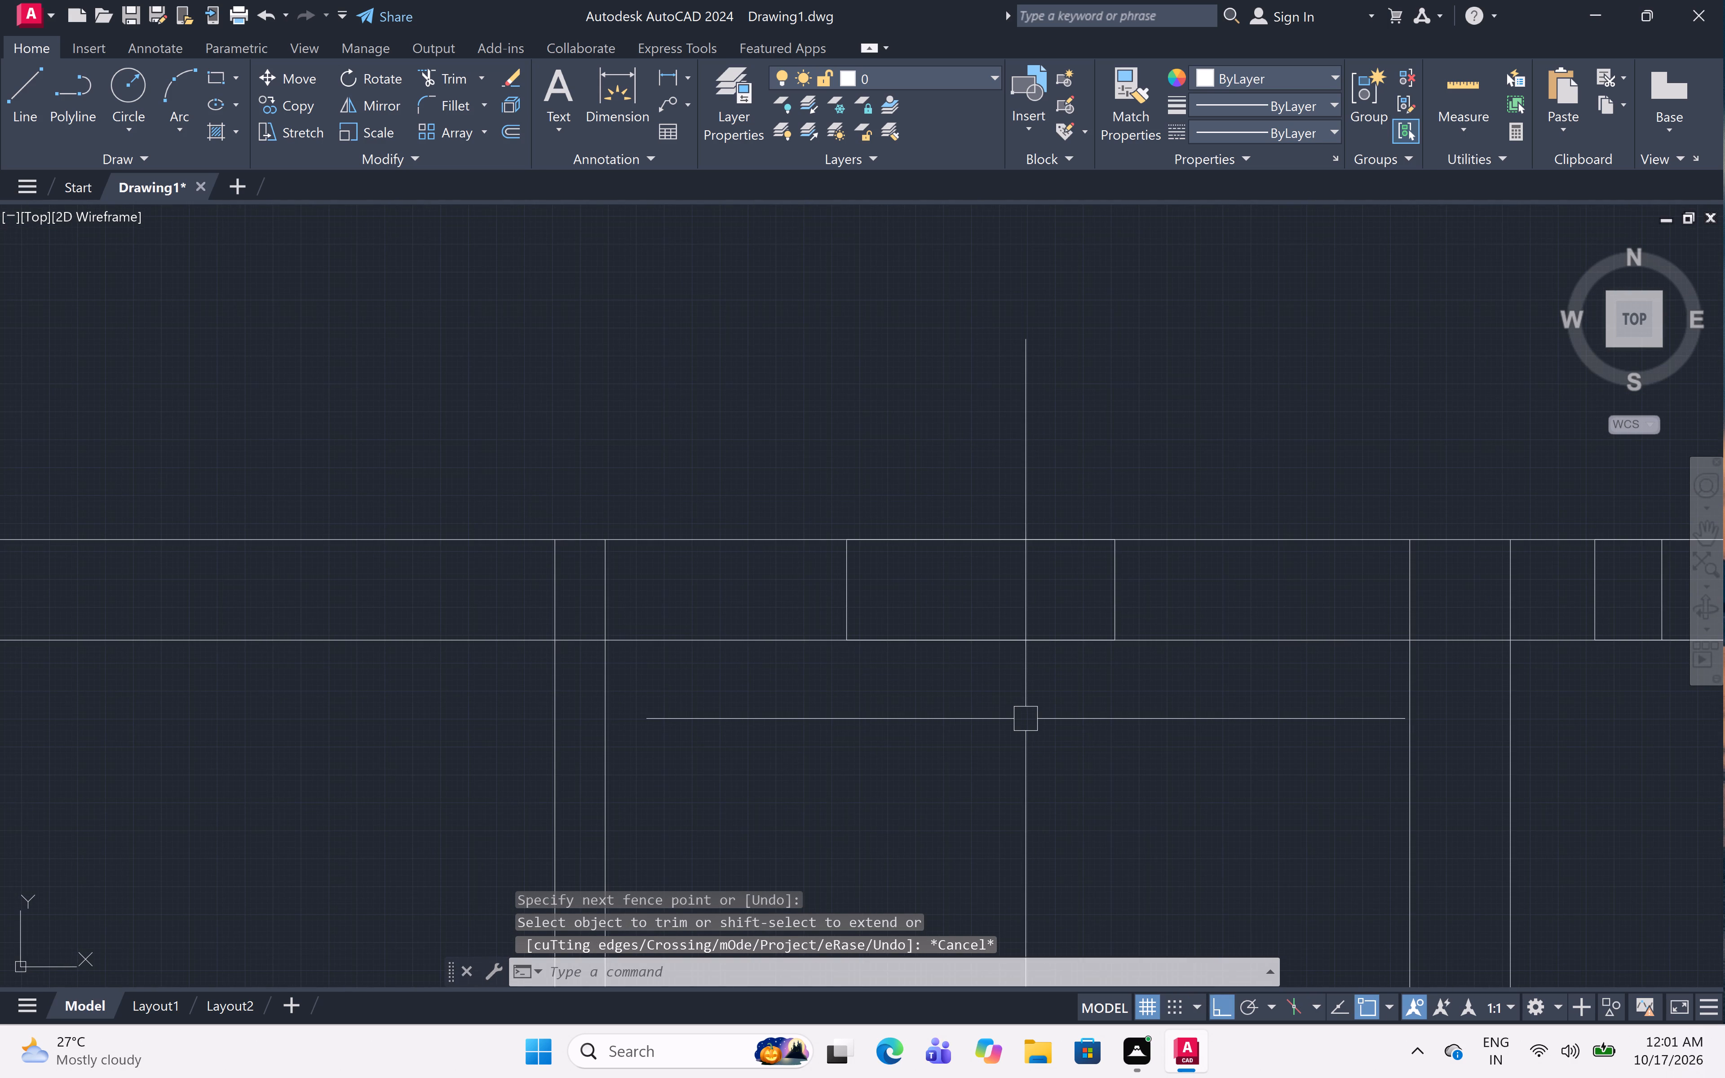
type("odd")
key("BackSpace")
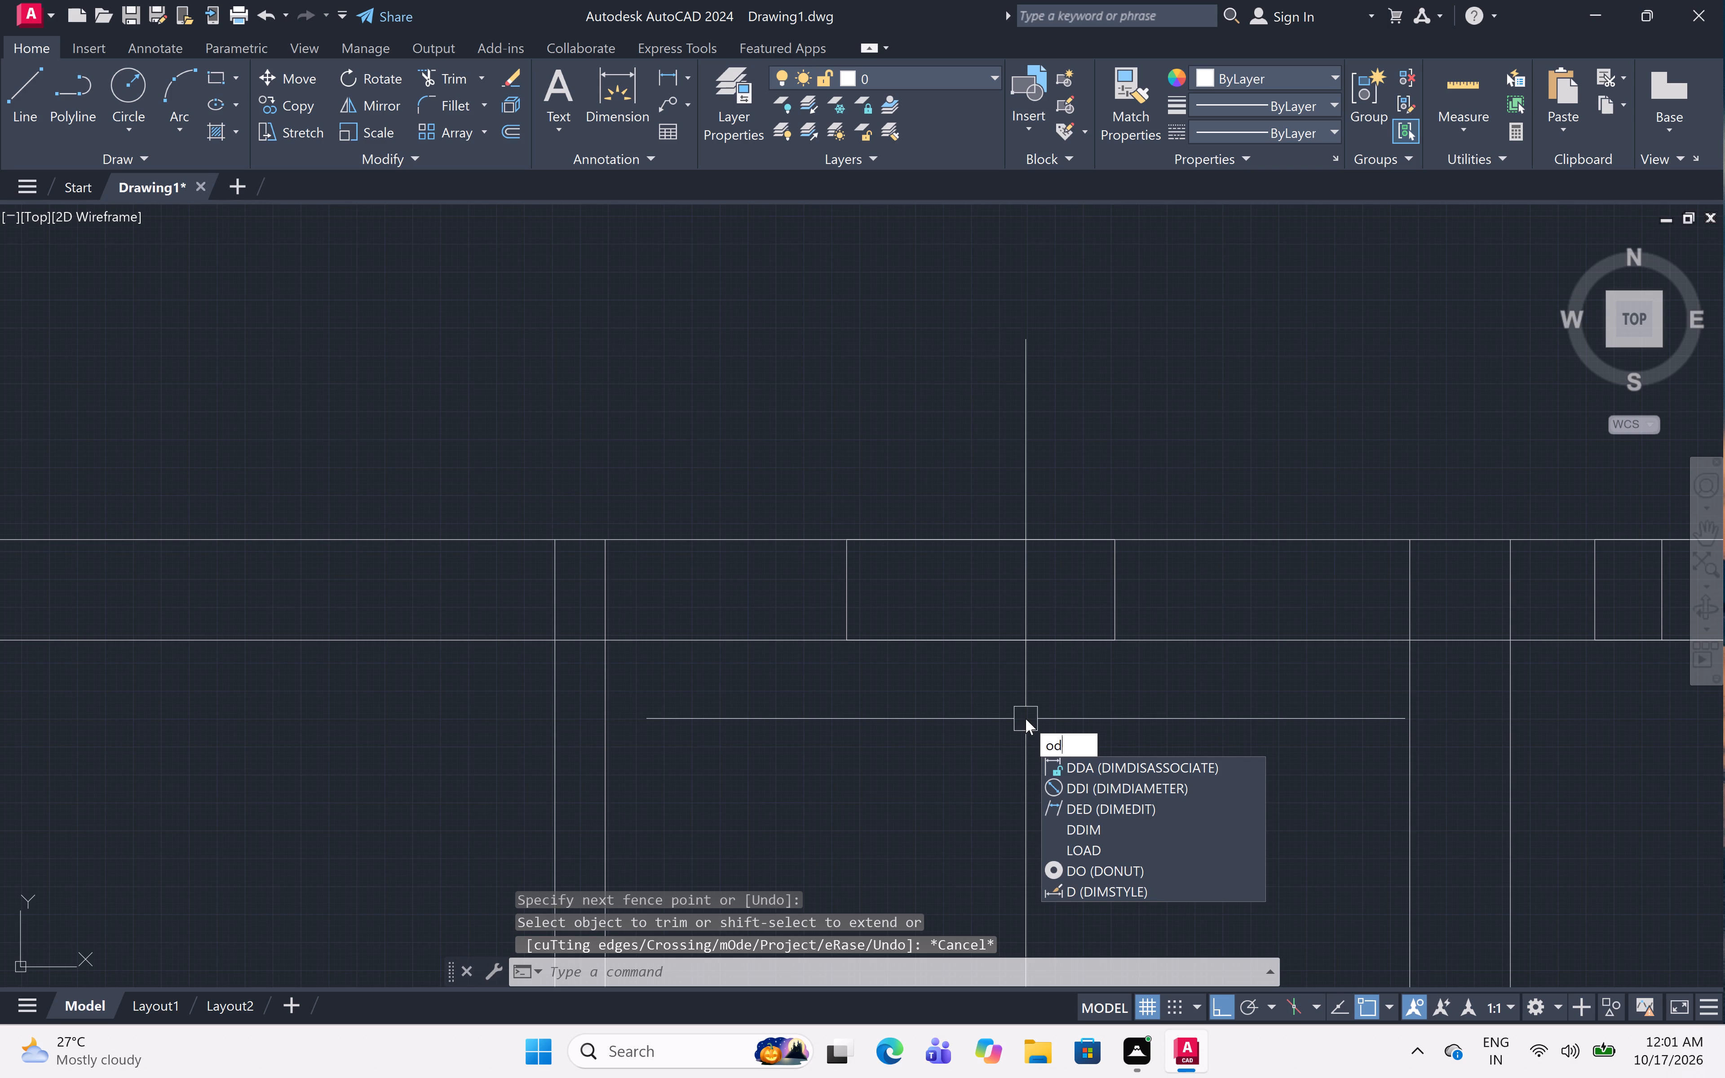
key("BackSpace")
key("s")
key("BackSpace")
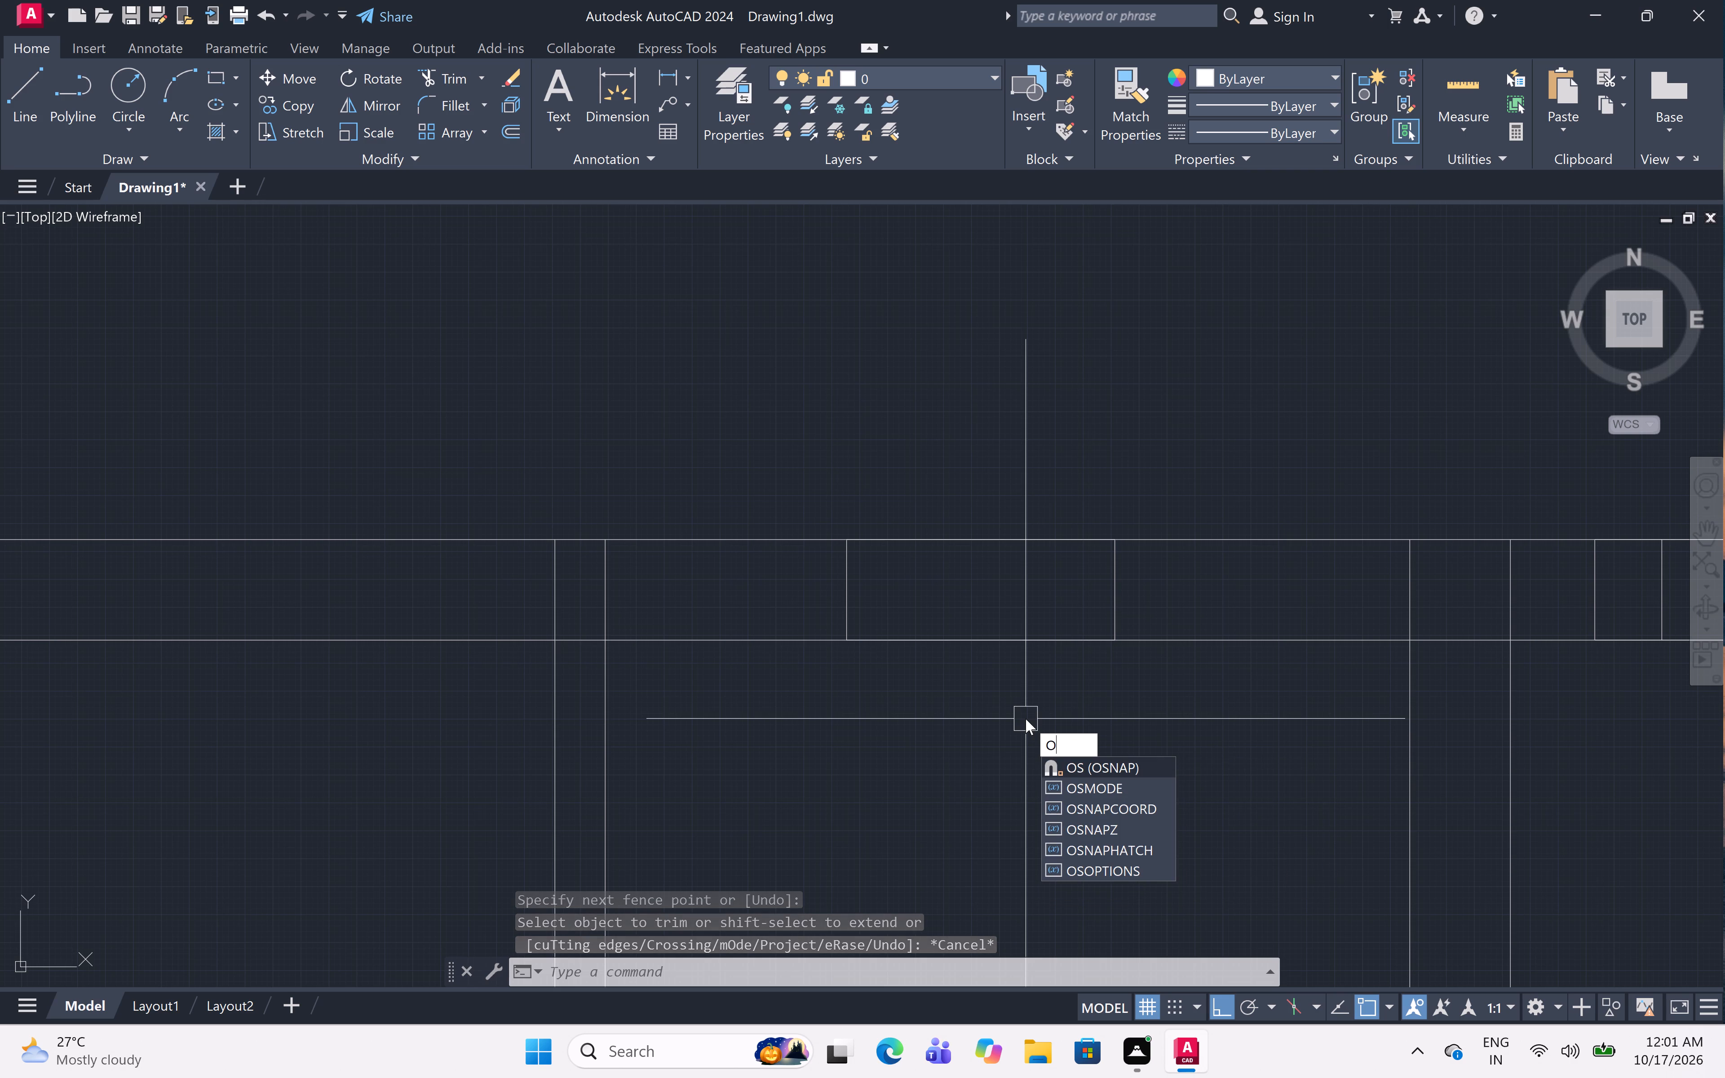
type("ff")
key("space")
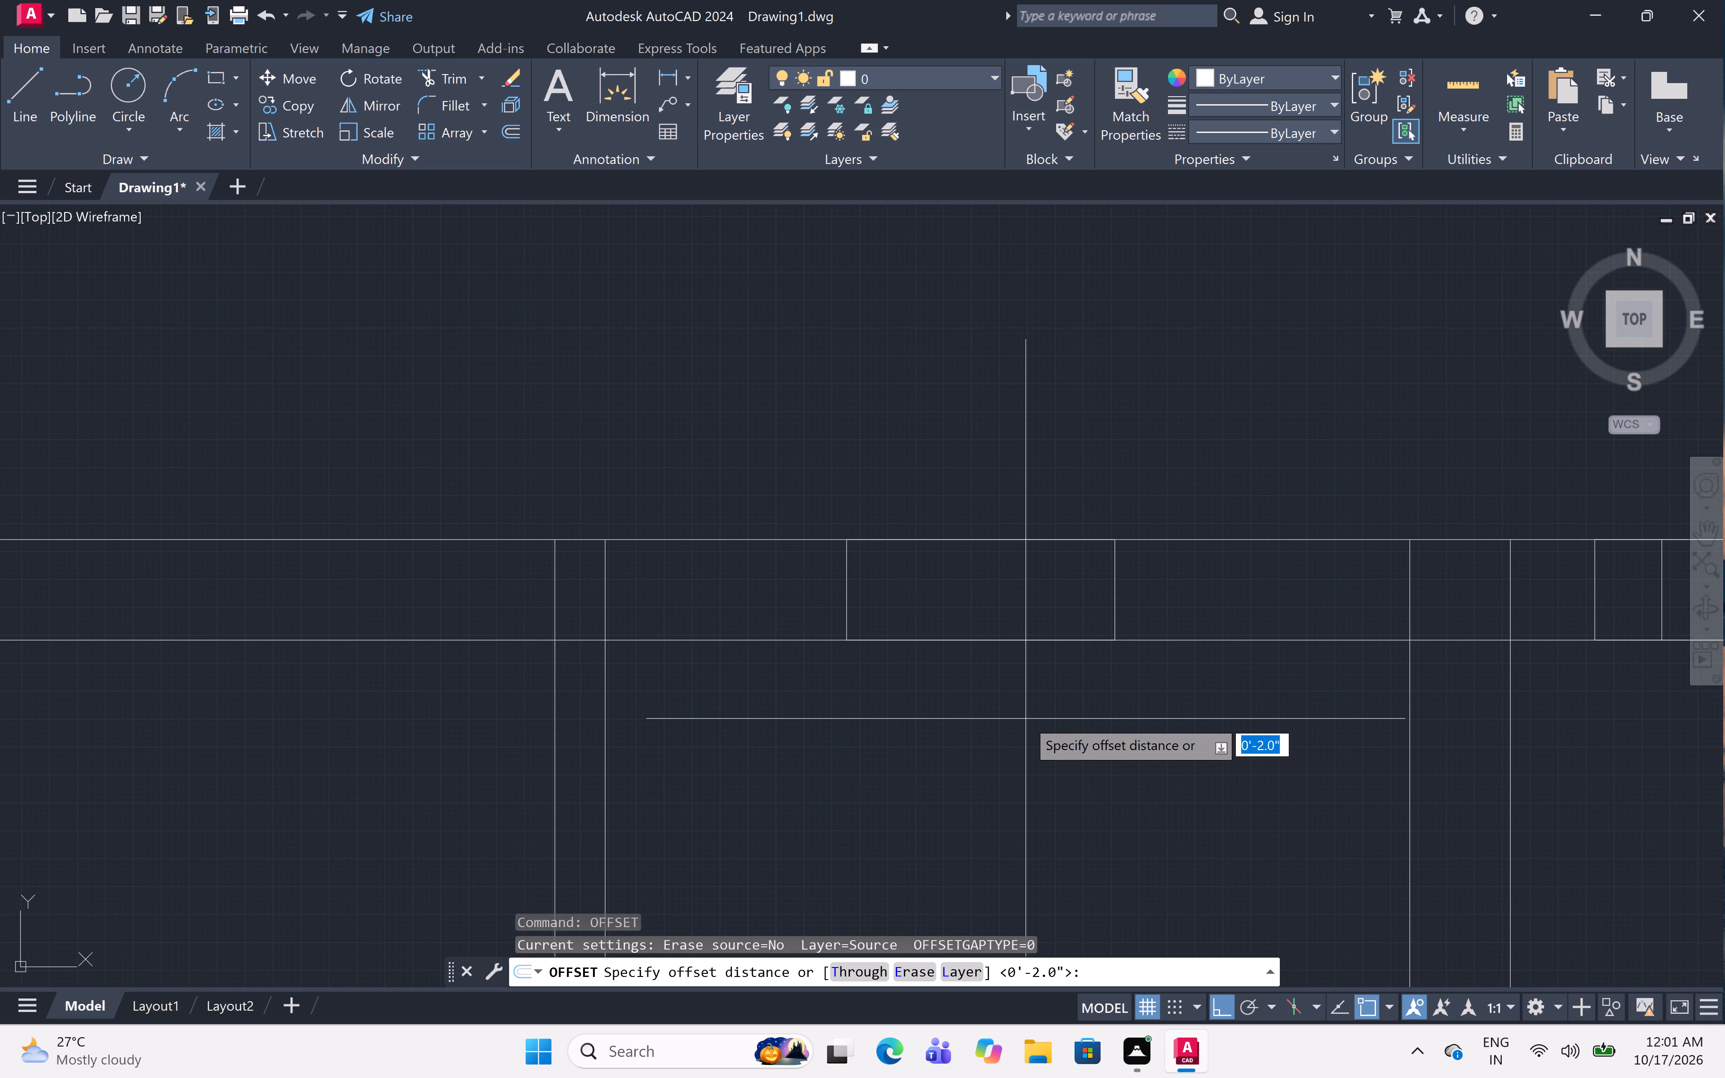
type("2\"")
key("space")
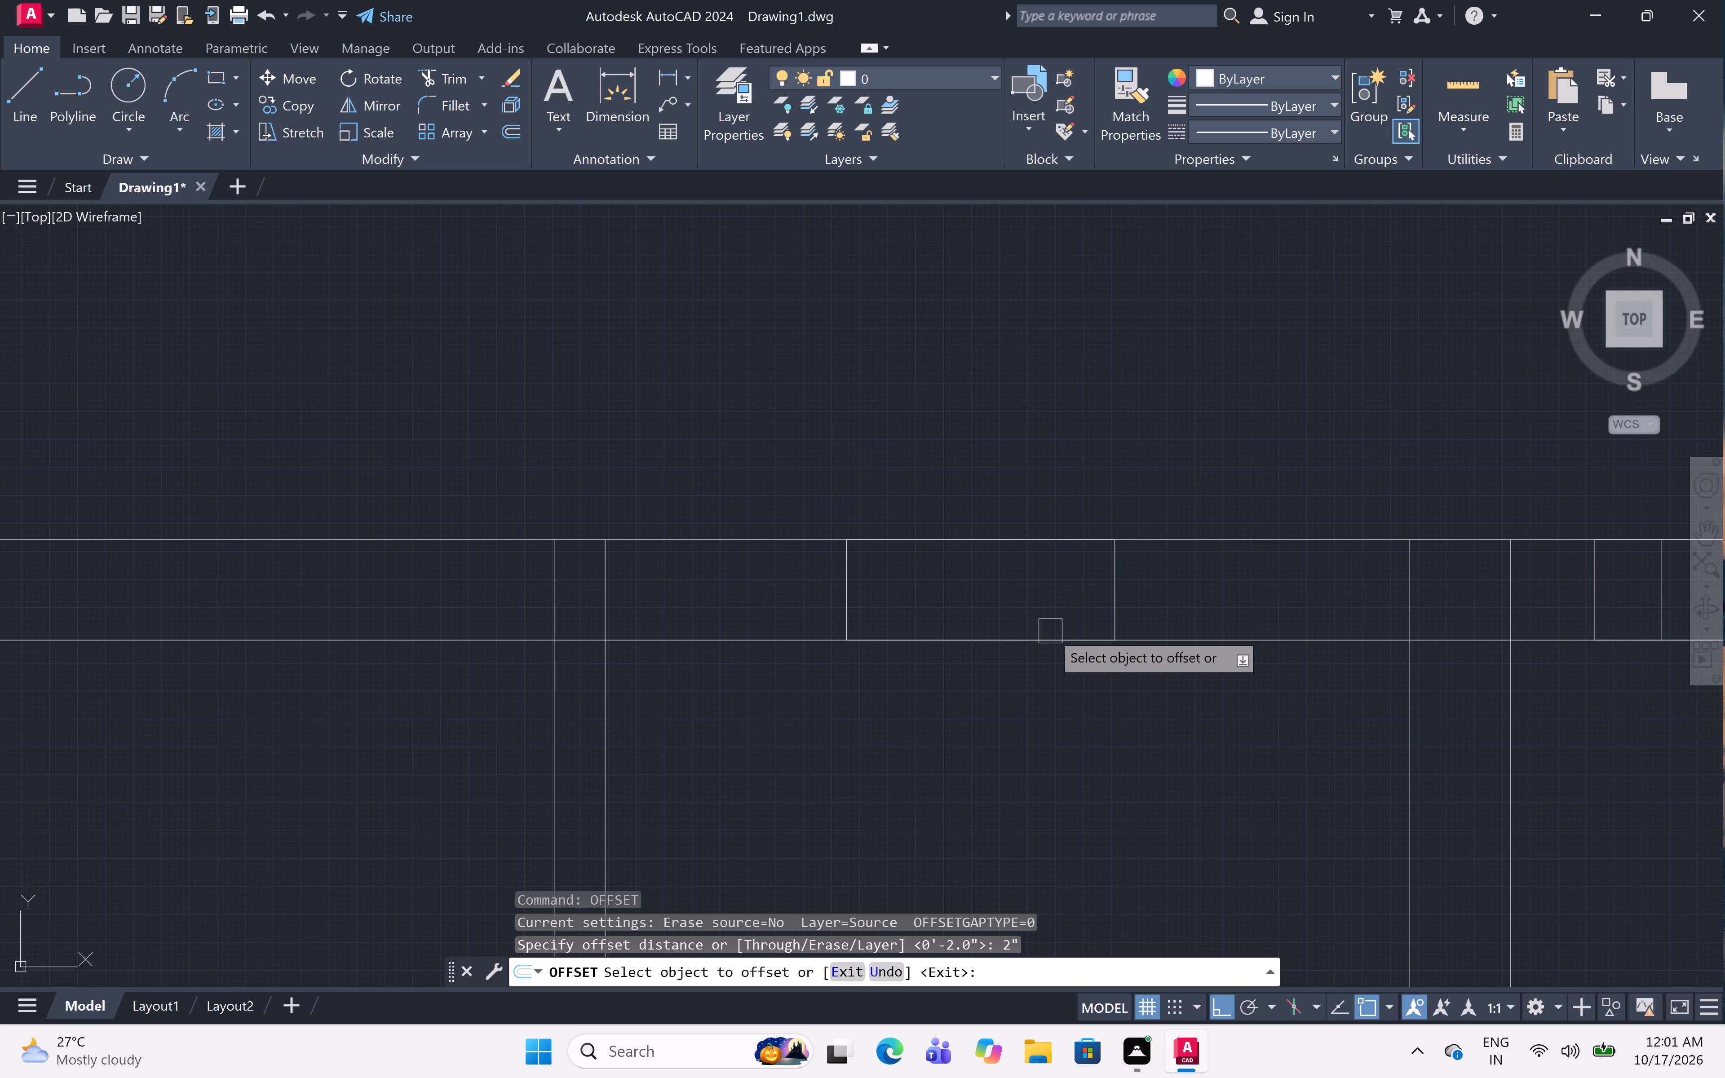
left_click_drag(1050, 633, 1051, 624)
left_click(1056, 592)
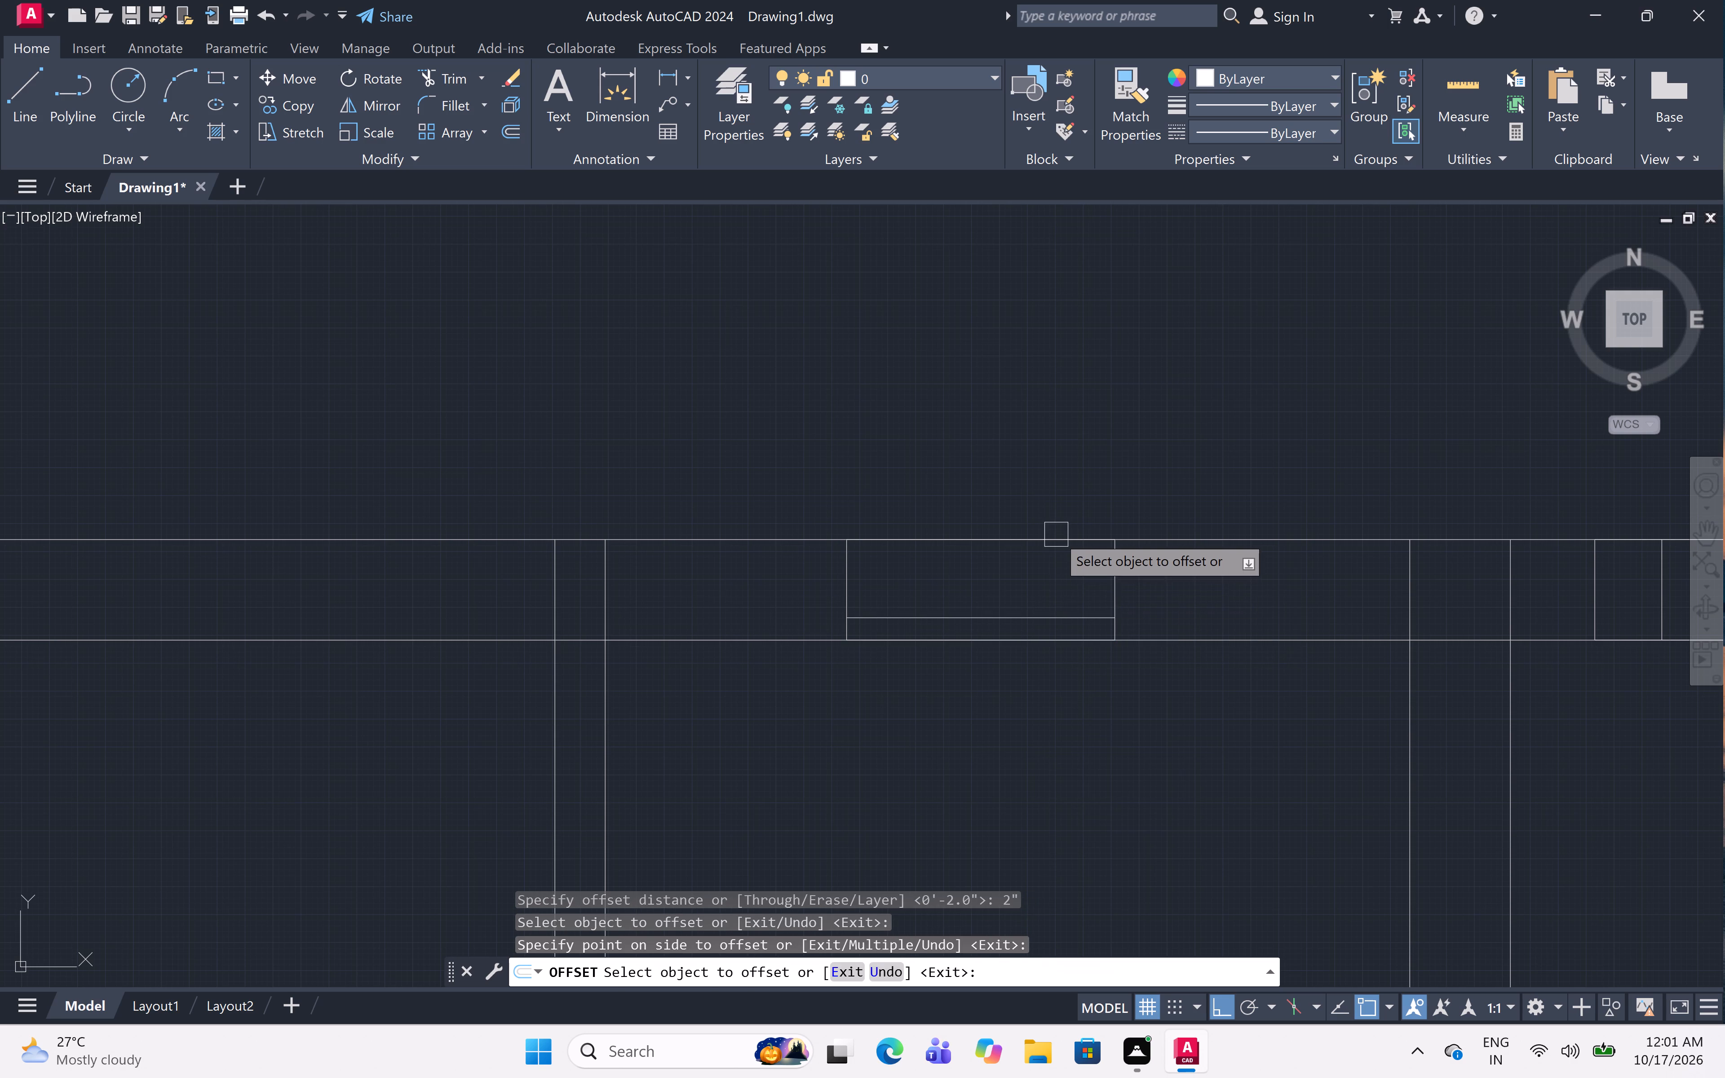
left_click(1055, 540)
left_click(1048, 585)
key("Escape")
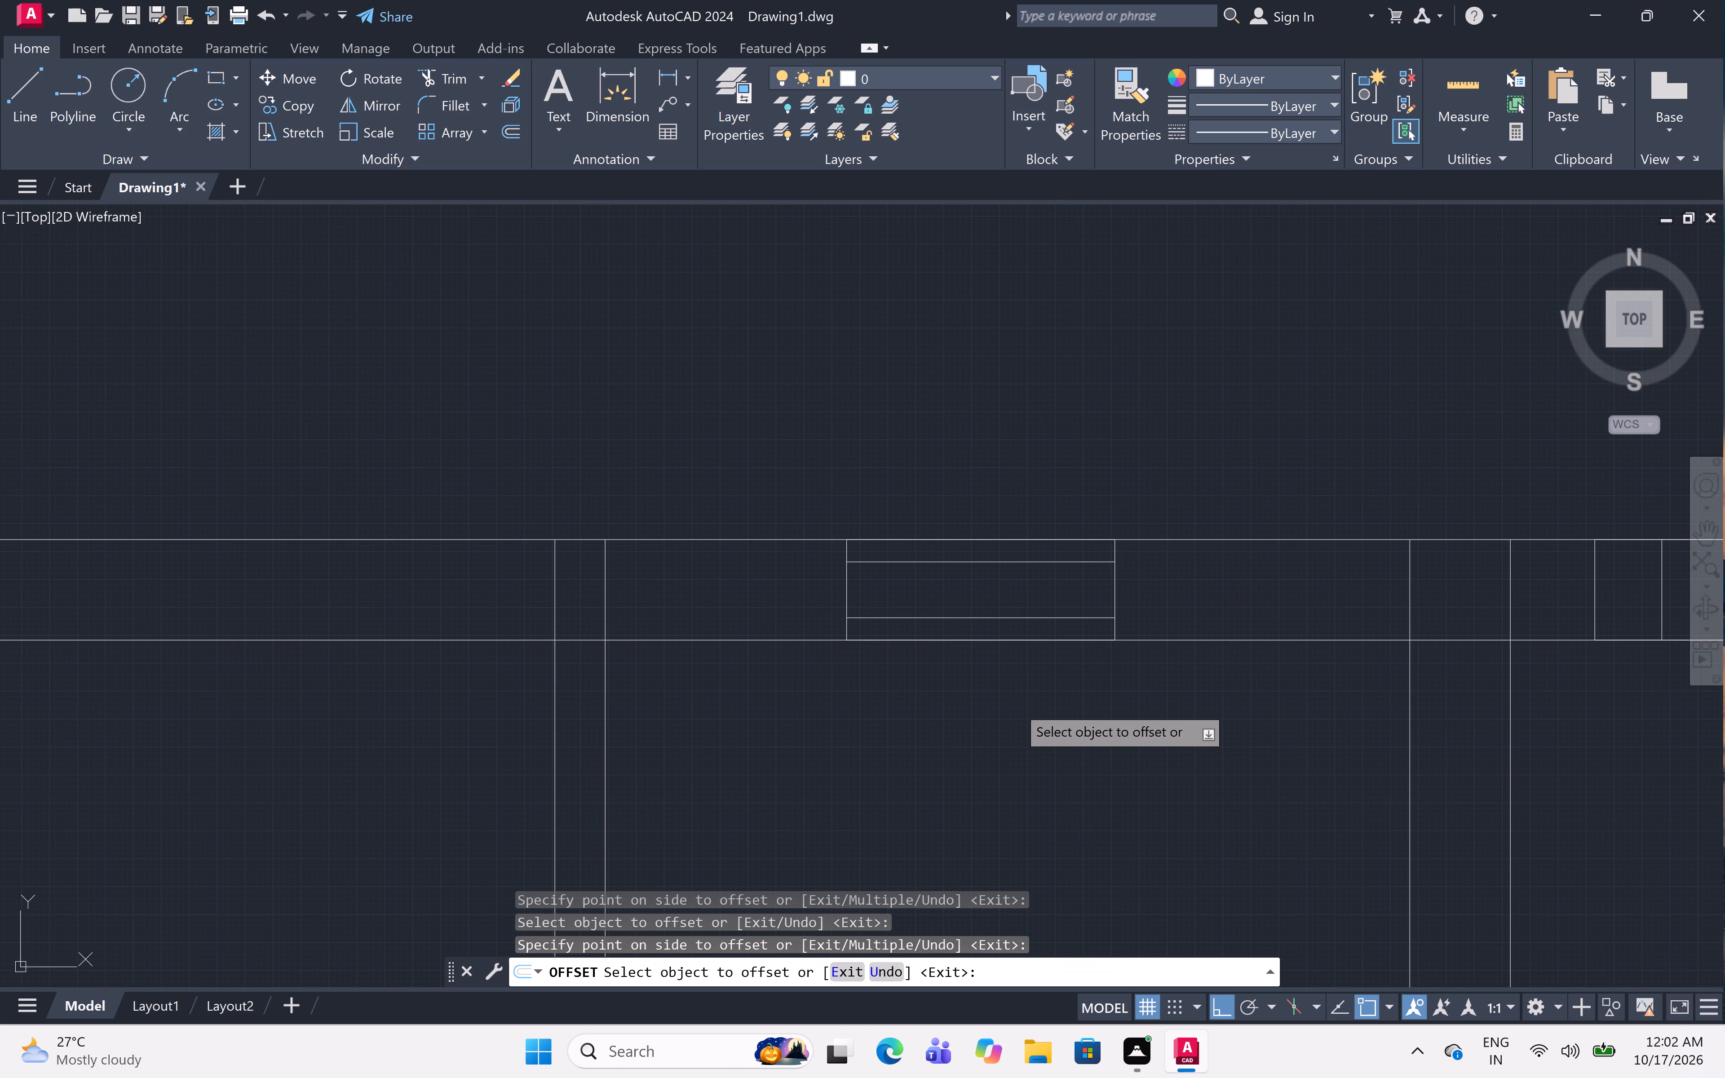
Trim the original outer and inner wall lines across the narrow middle opening, leaving its offset lines.
type("tr")
key("space")
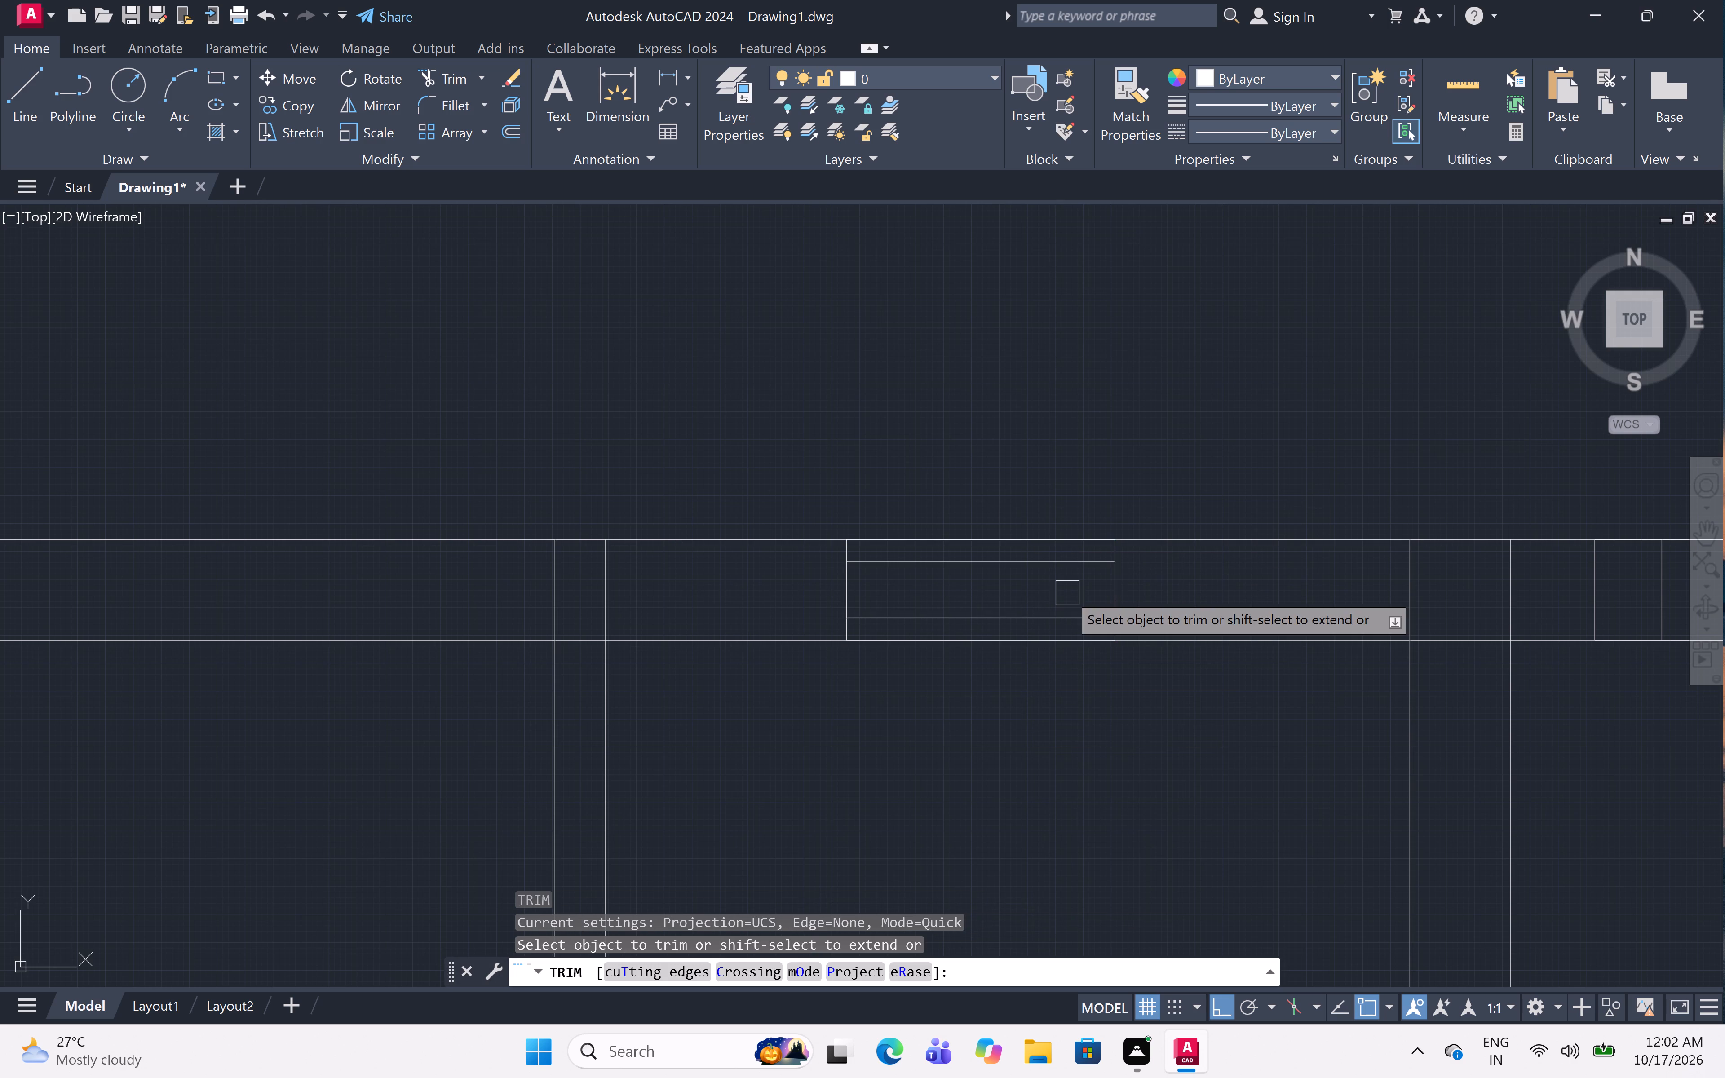
left_click(892, 531)
left_click(892, 538)
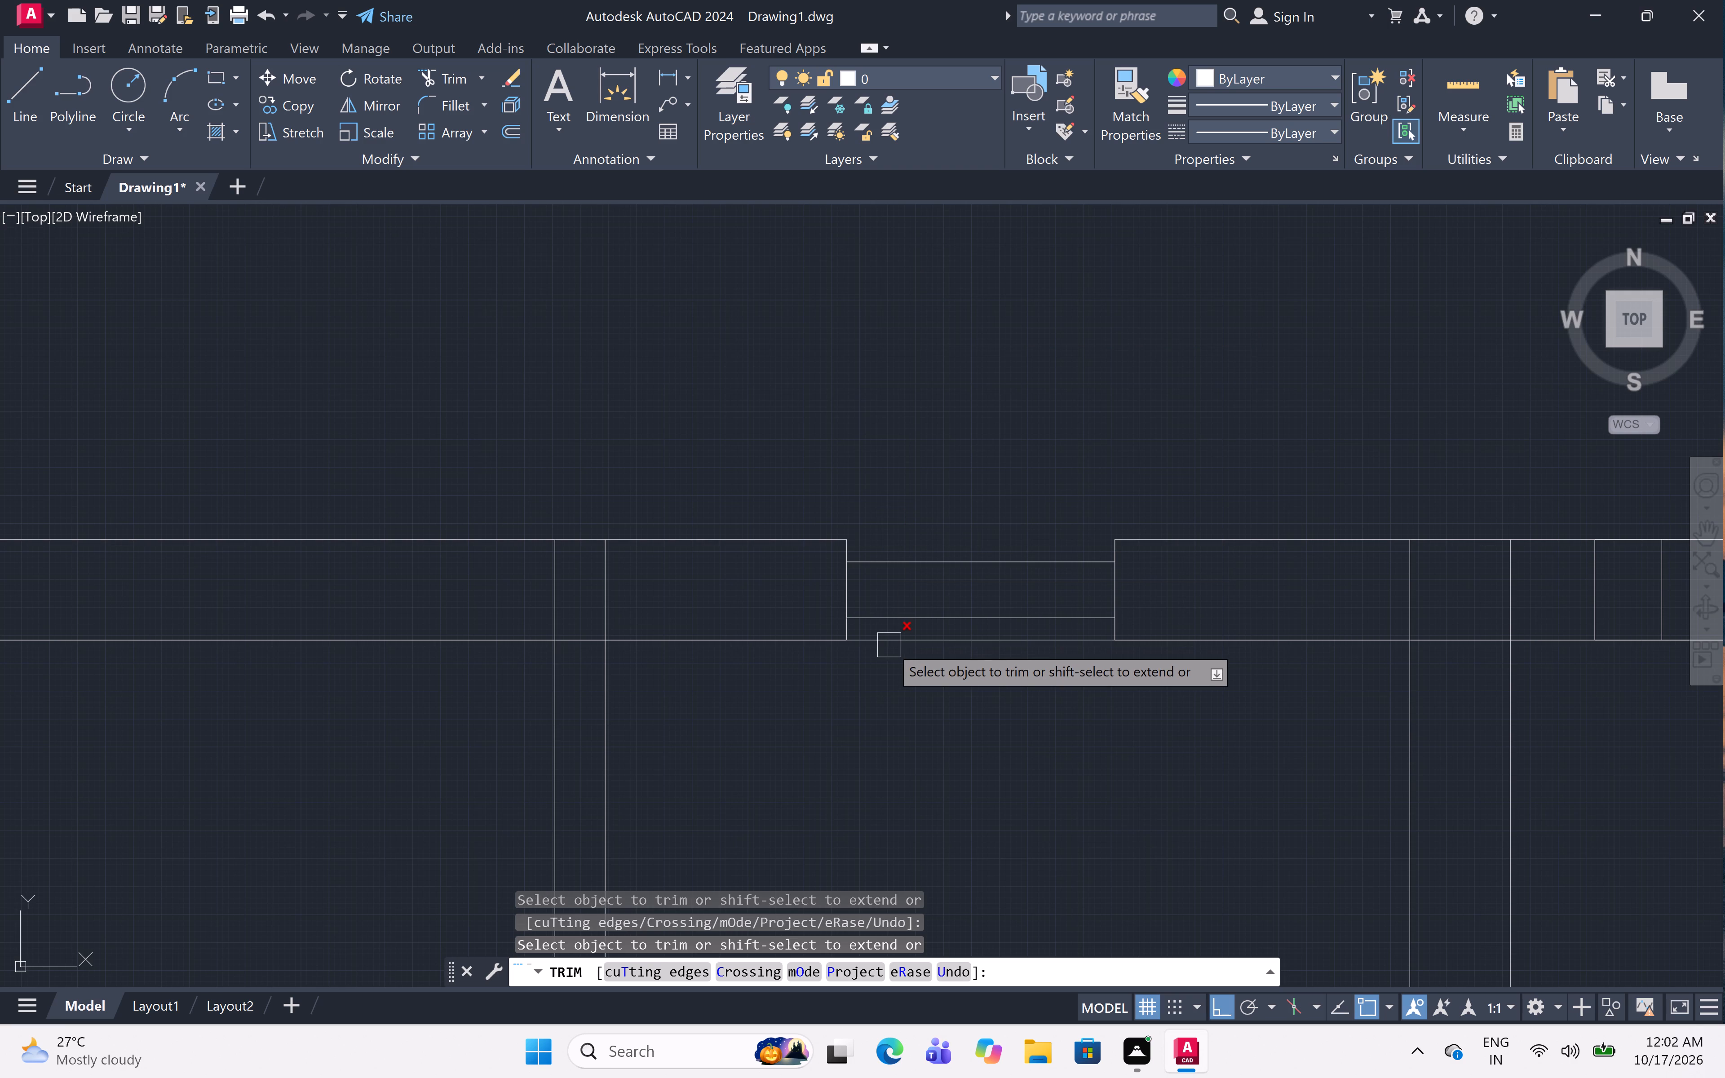
left_click(889, 645)
left_click(890, 645)
scroll(920, 422, "down", 4)
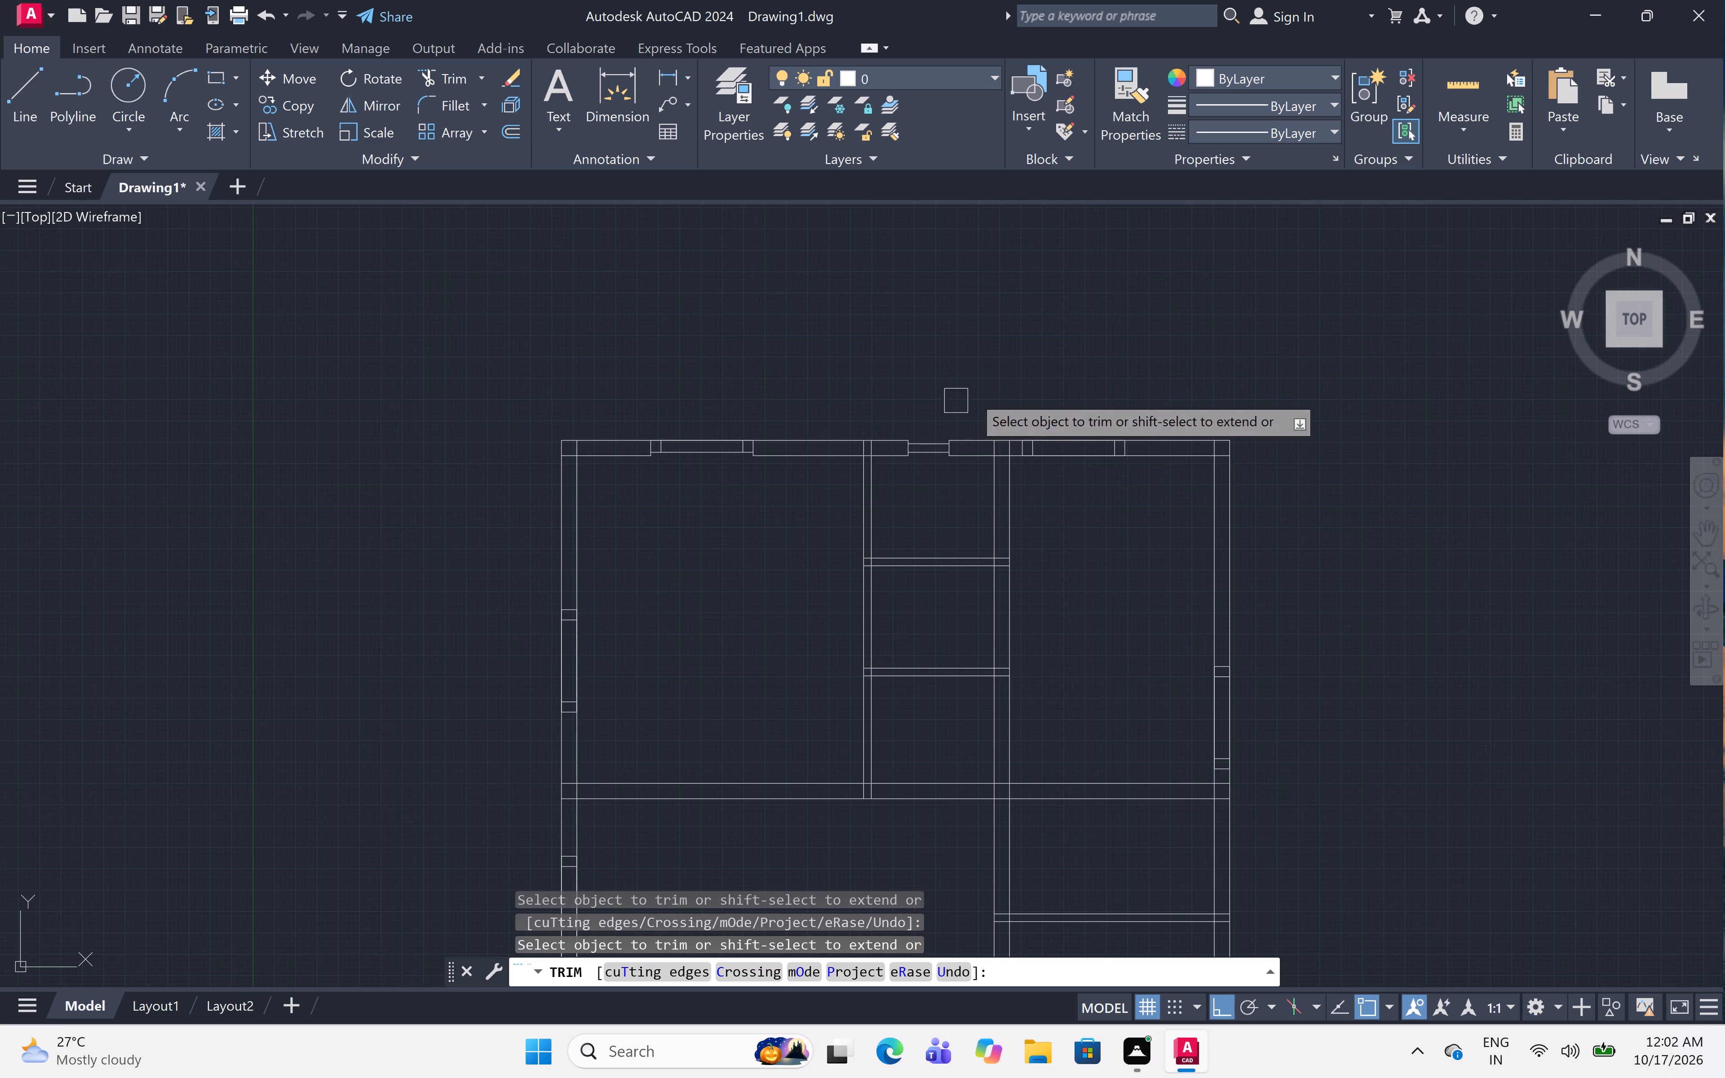
scroll(1092, 442, "up", 4)
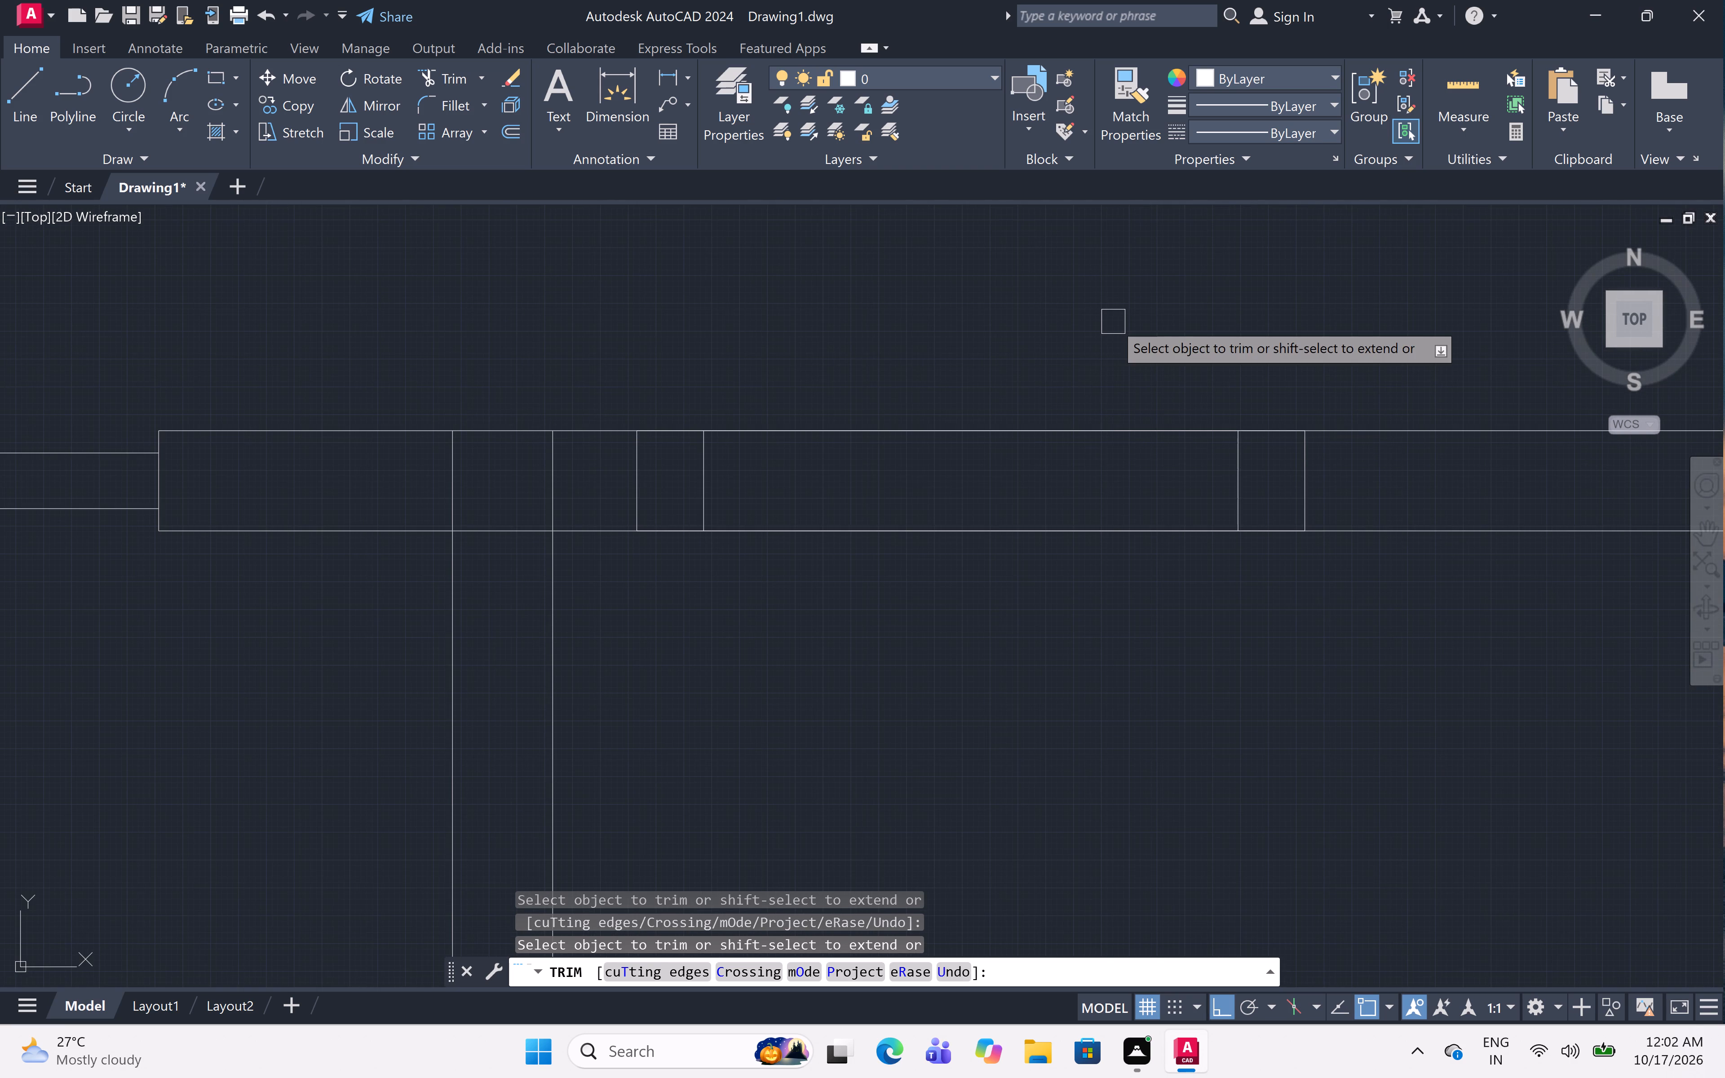
key("Escape")
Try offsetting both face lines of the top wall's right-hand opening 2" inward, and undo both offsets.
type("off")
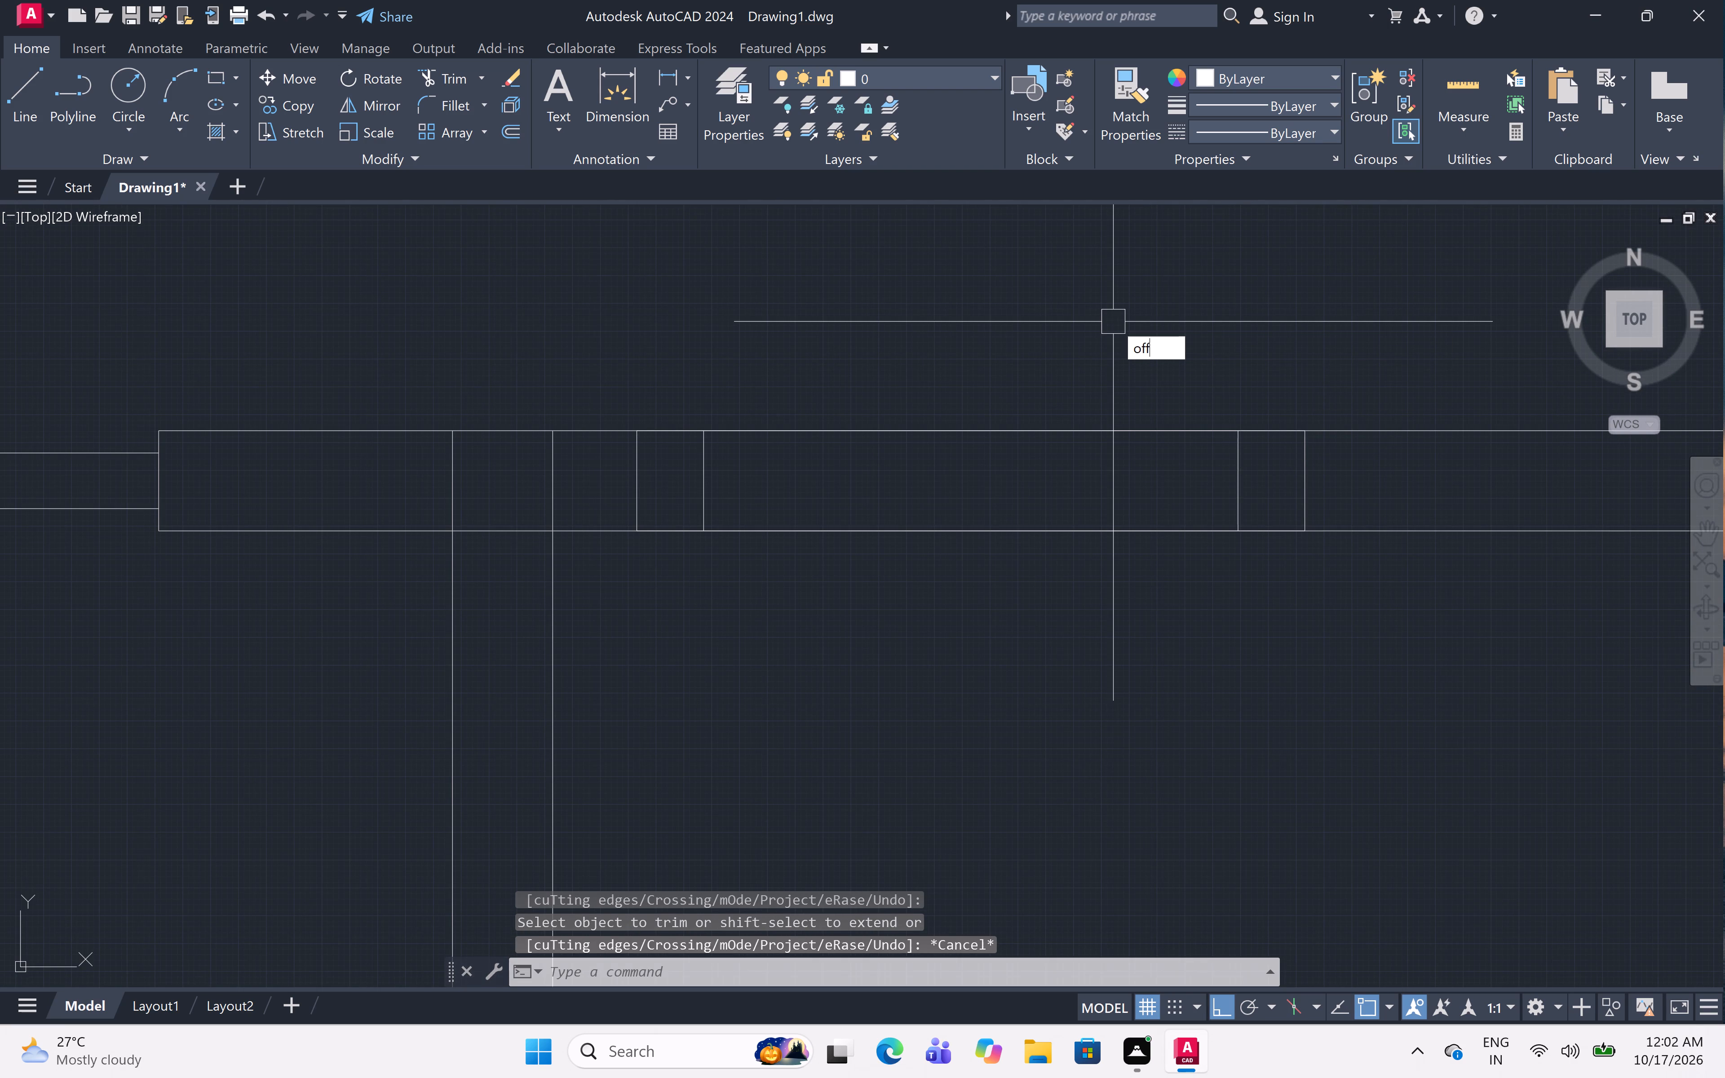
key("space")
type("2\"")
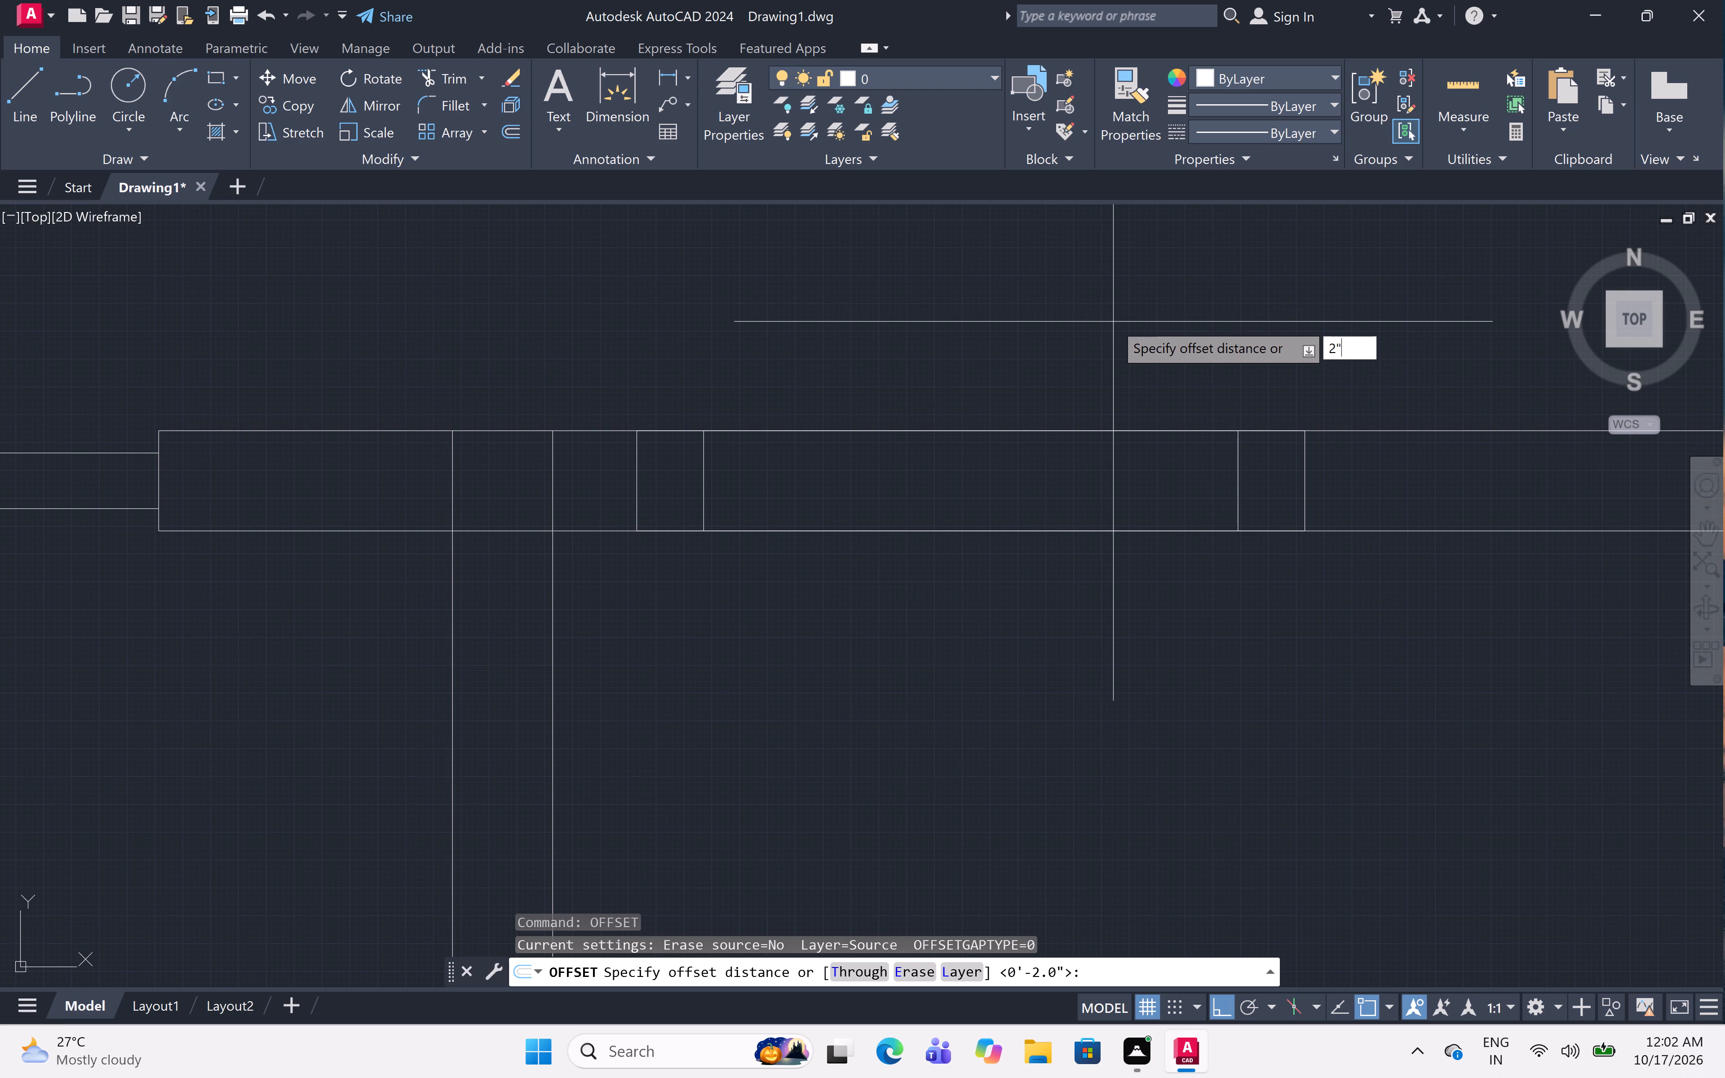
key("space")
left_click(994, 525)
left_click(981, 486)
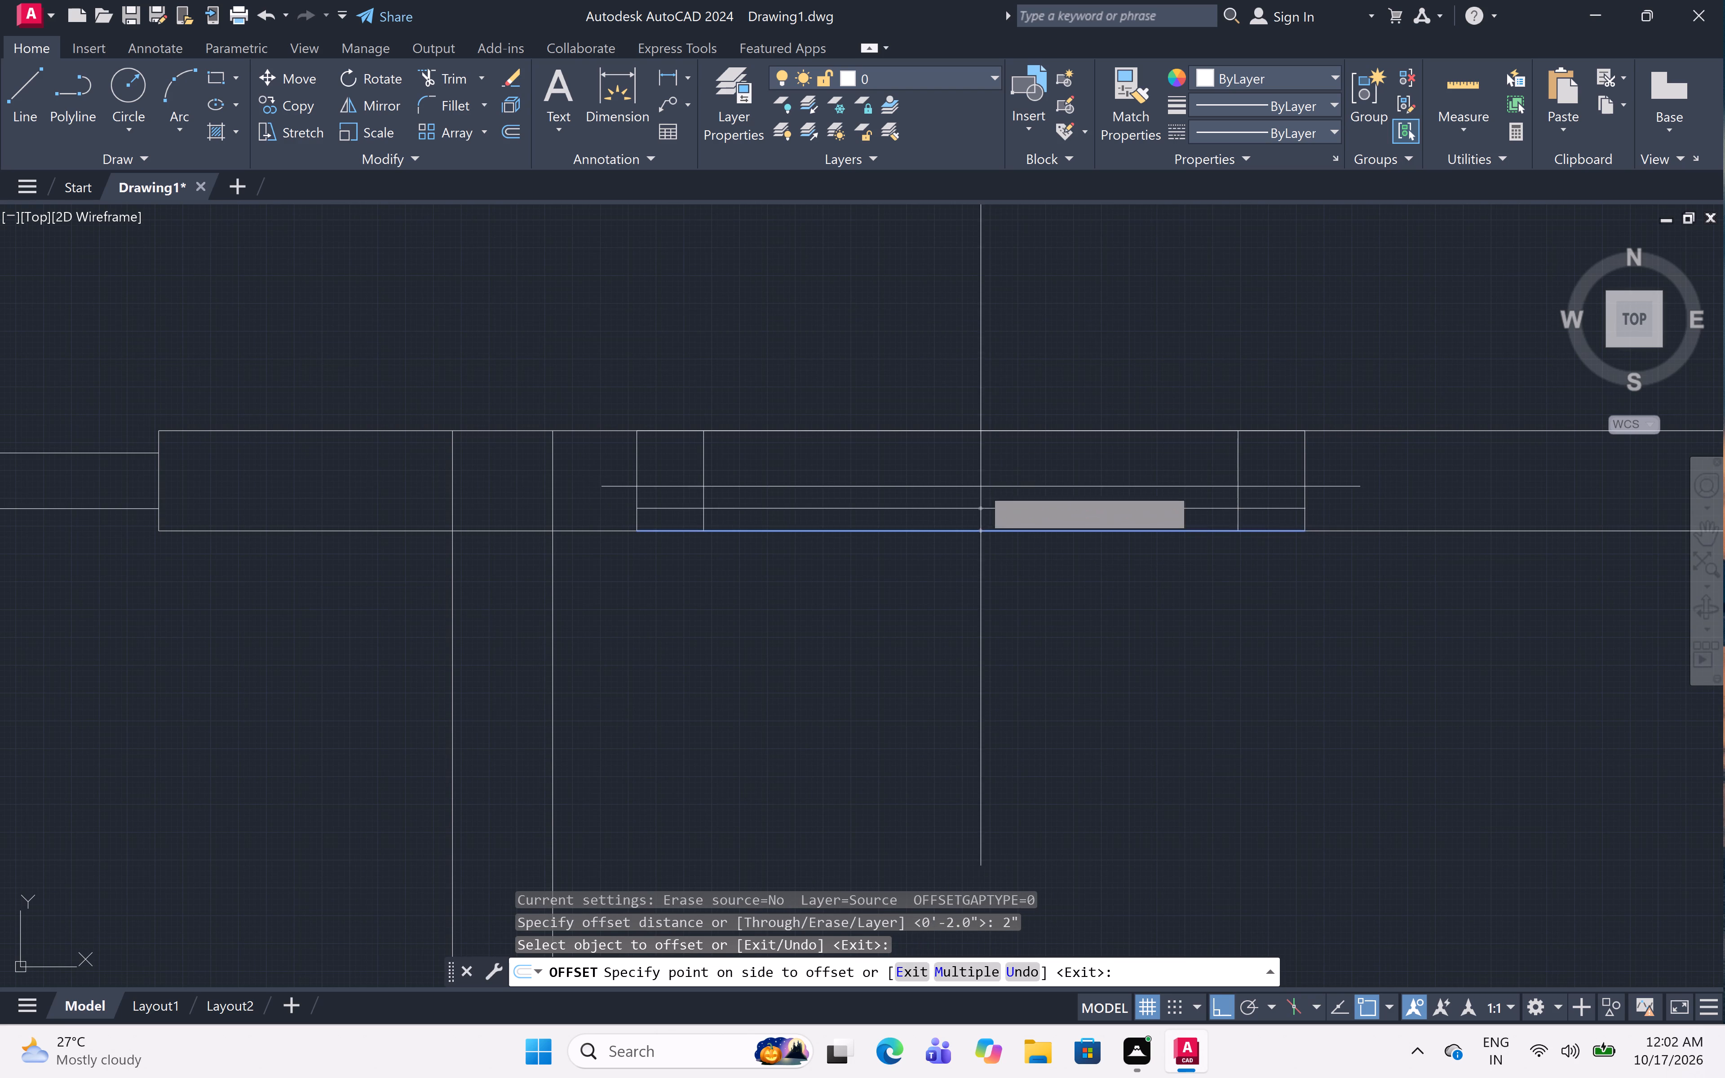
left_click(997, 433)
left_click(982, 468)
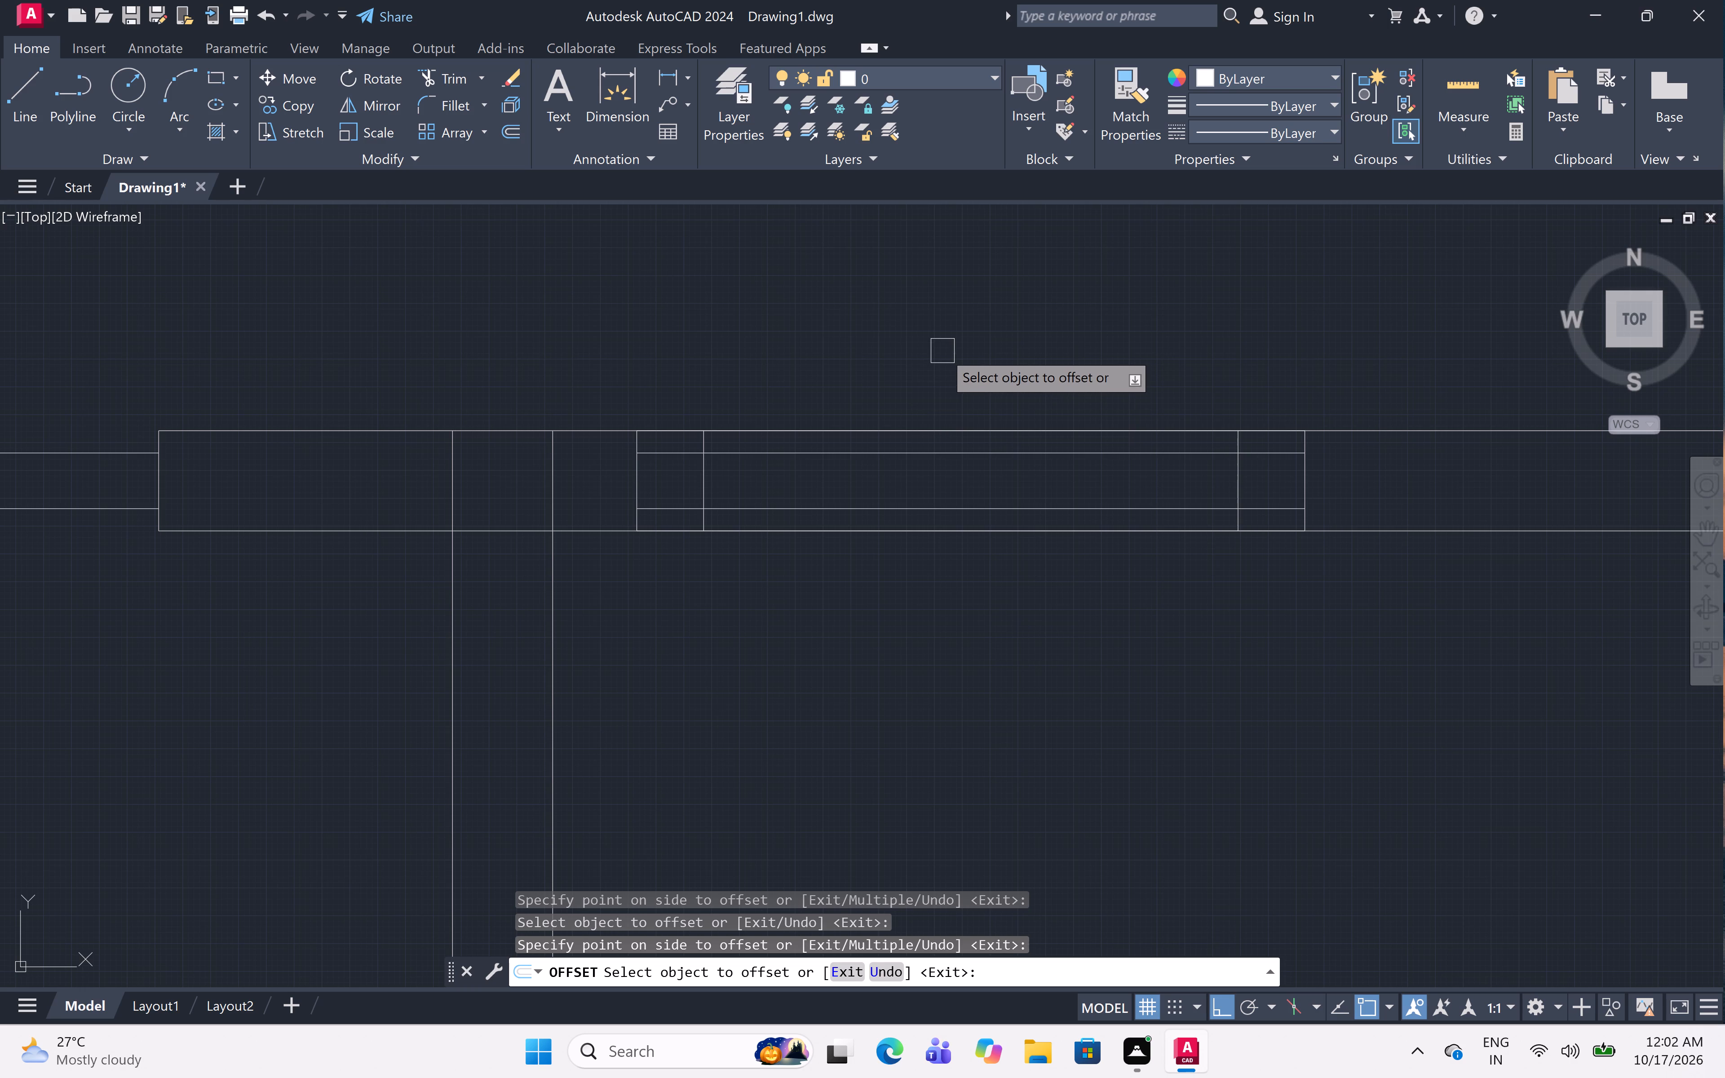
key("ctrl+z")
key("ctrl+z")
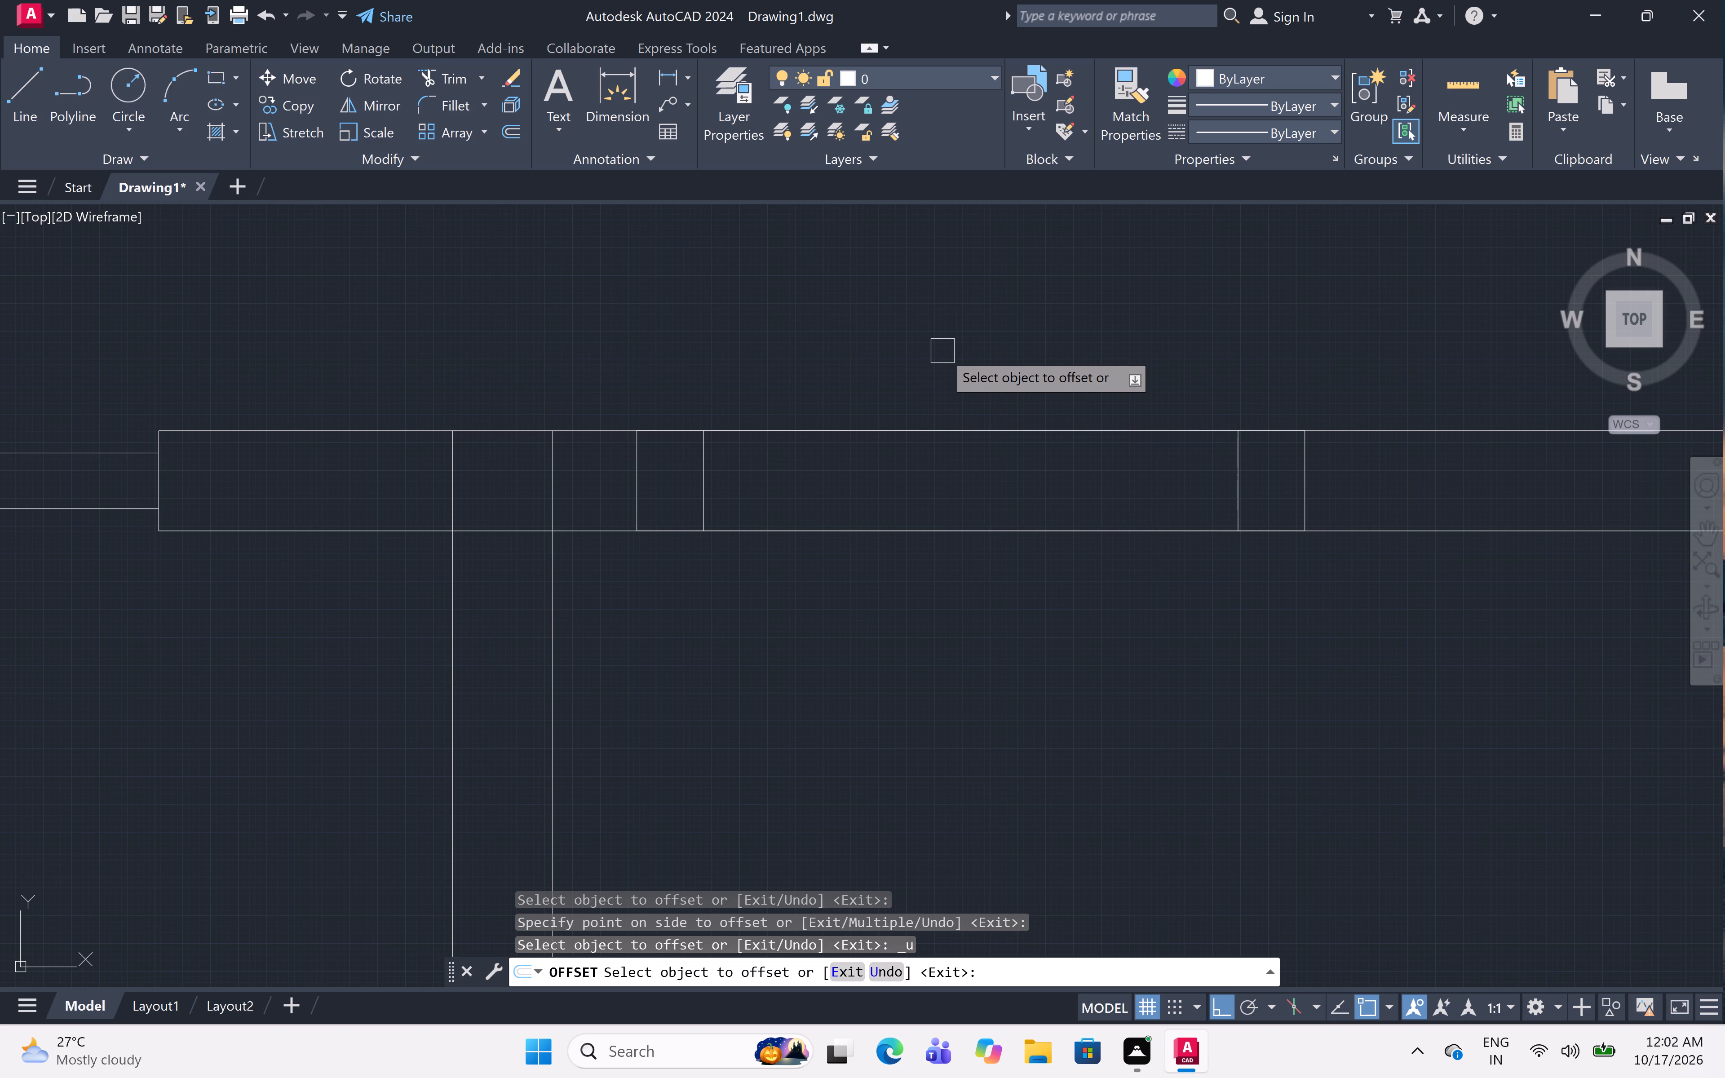
Offset only the inner face line of the top wall's right-hand opening 2" into the wall.
left_click(869, 540)
left_click(858, 468)
key("Escape")
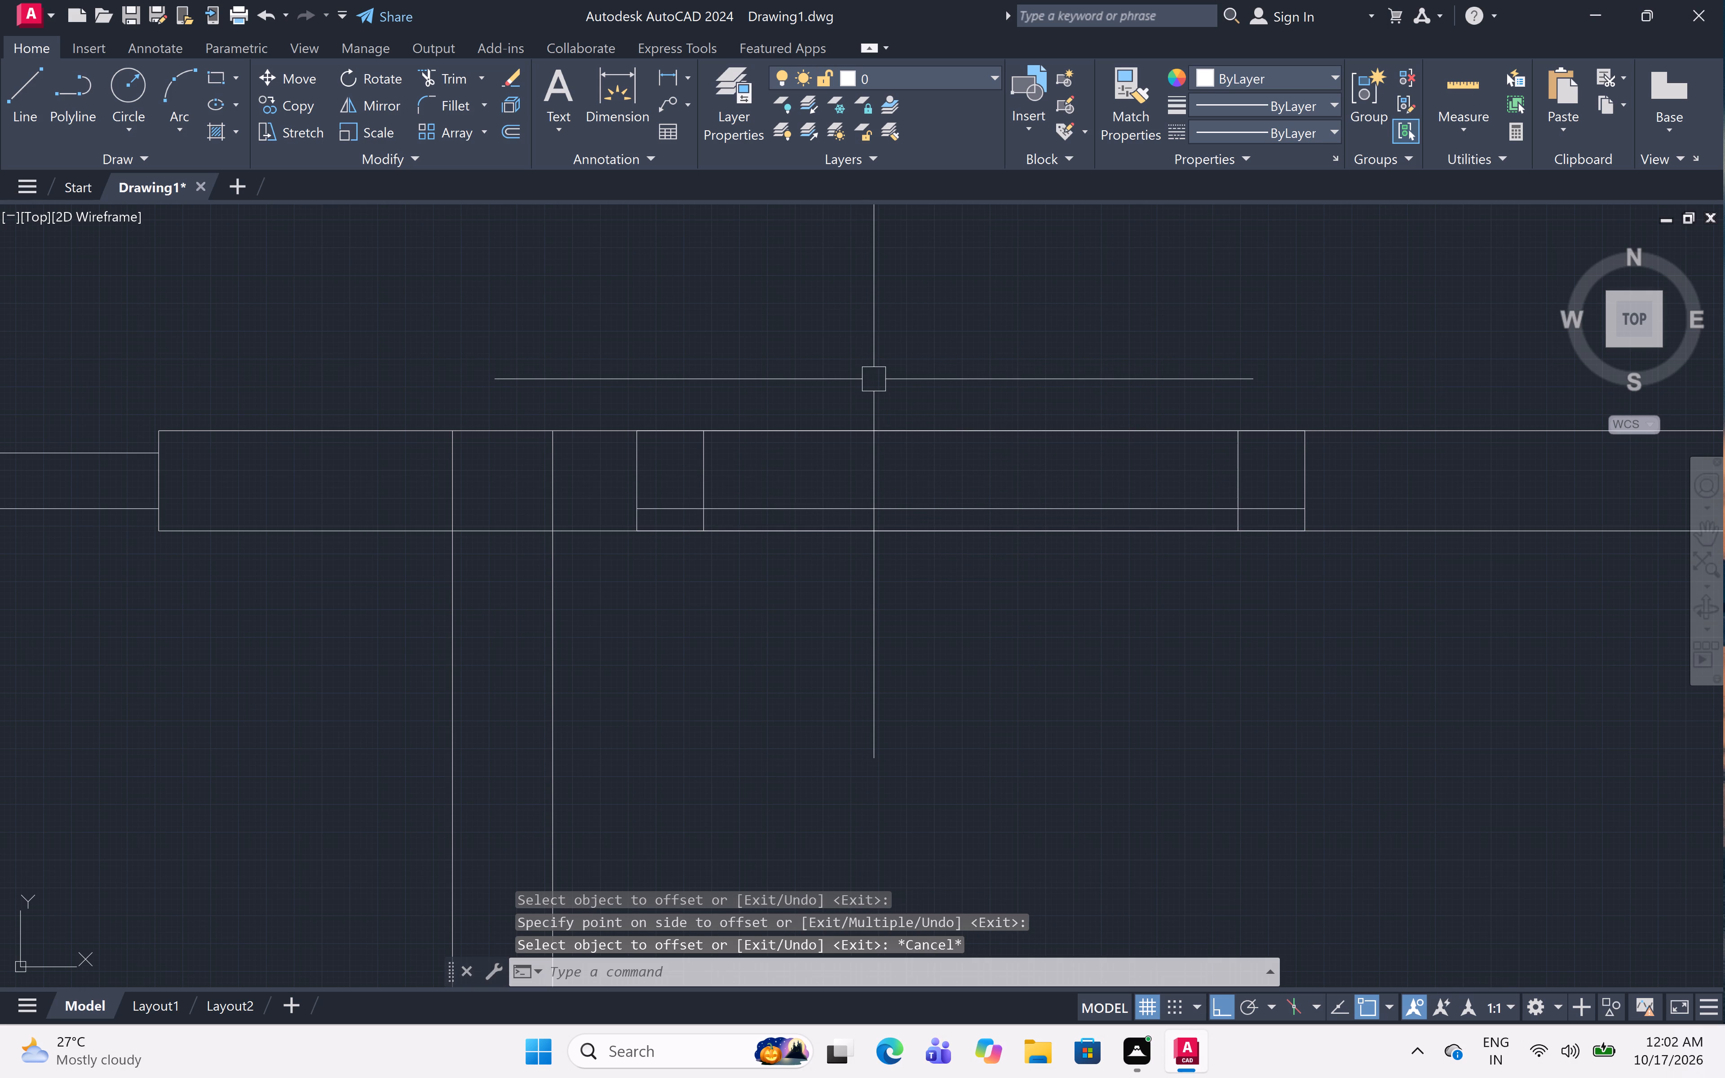
Trim the inner wall line across the top wall's right-hand opening and the inner jamb stubs projecting past the offset line.
type("tr")
key("space")
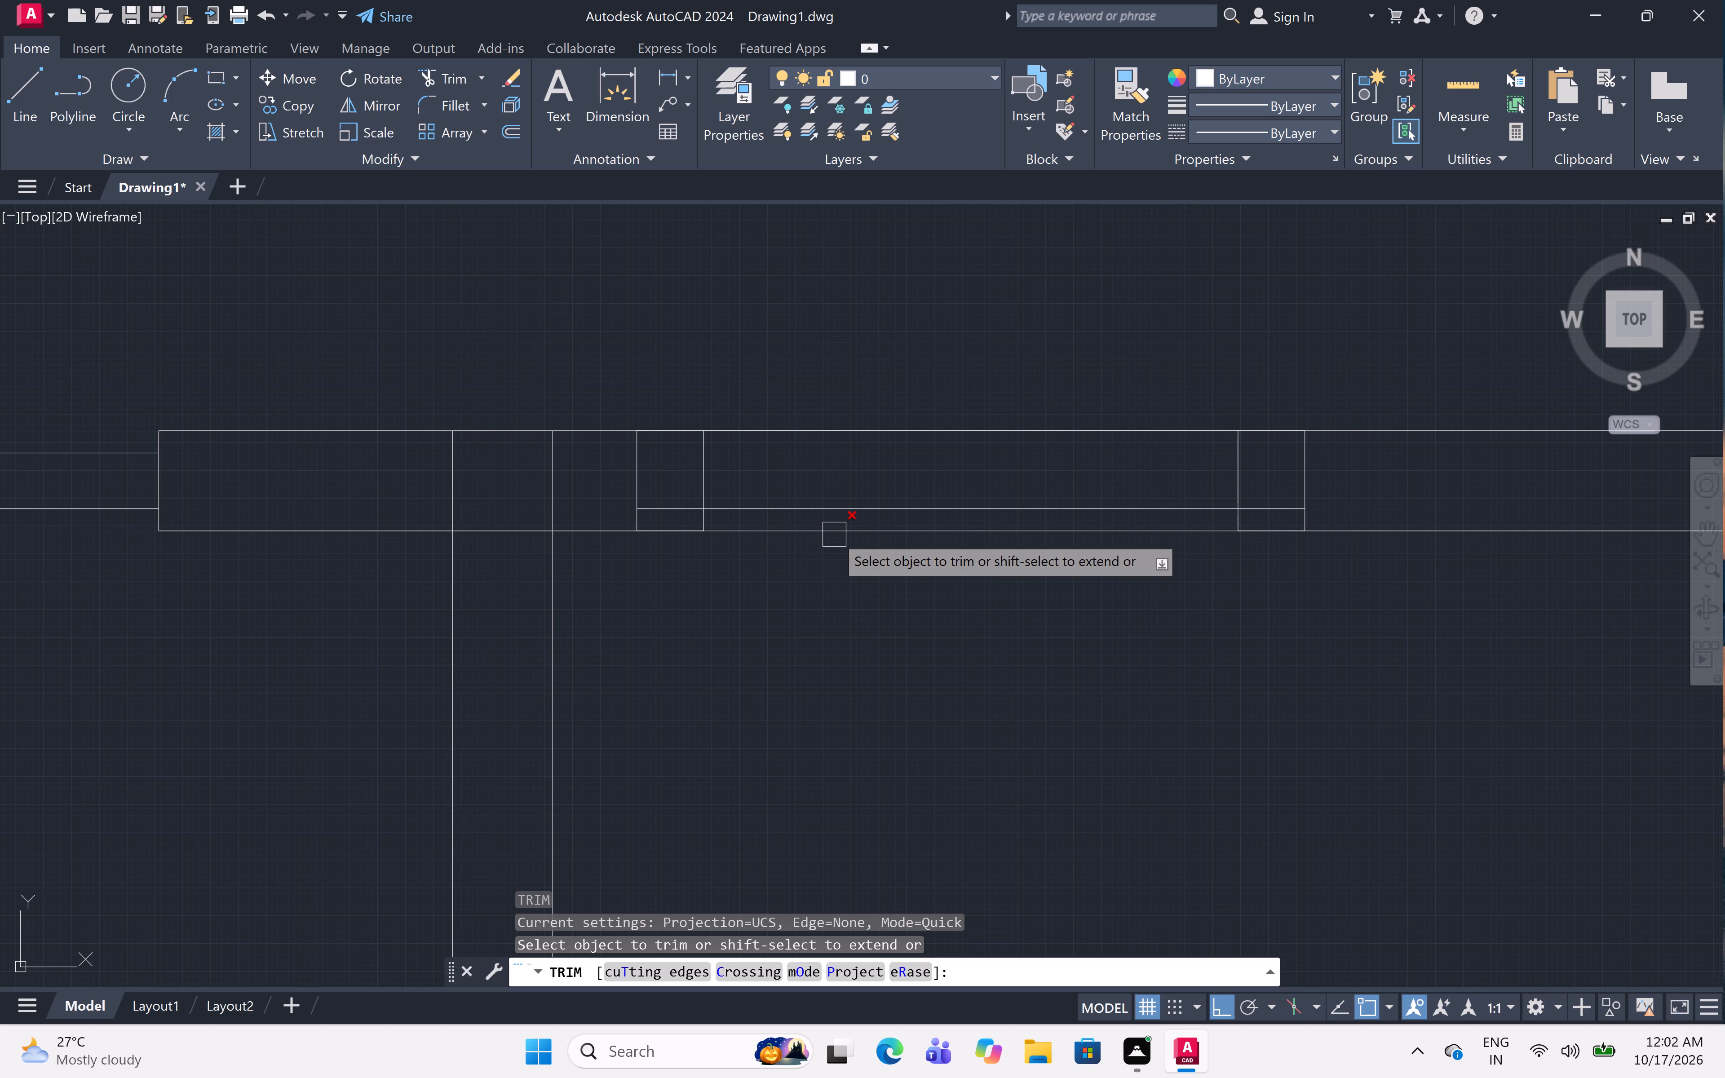
left_click(833, 535)
left_click(675, 532)
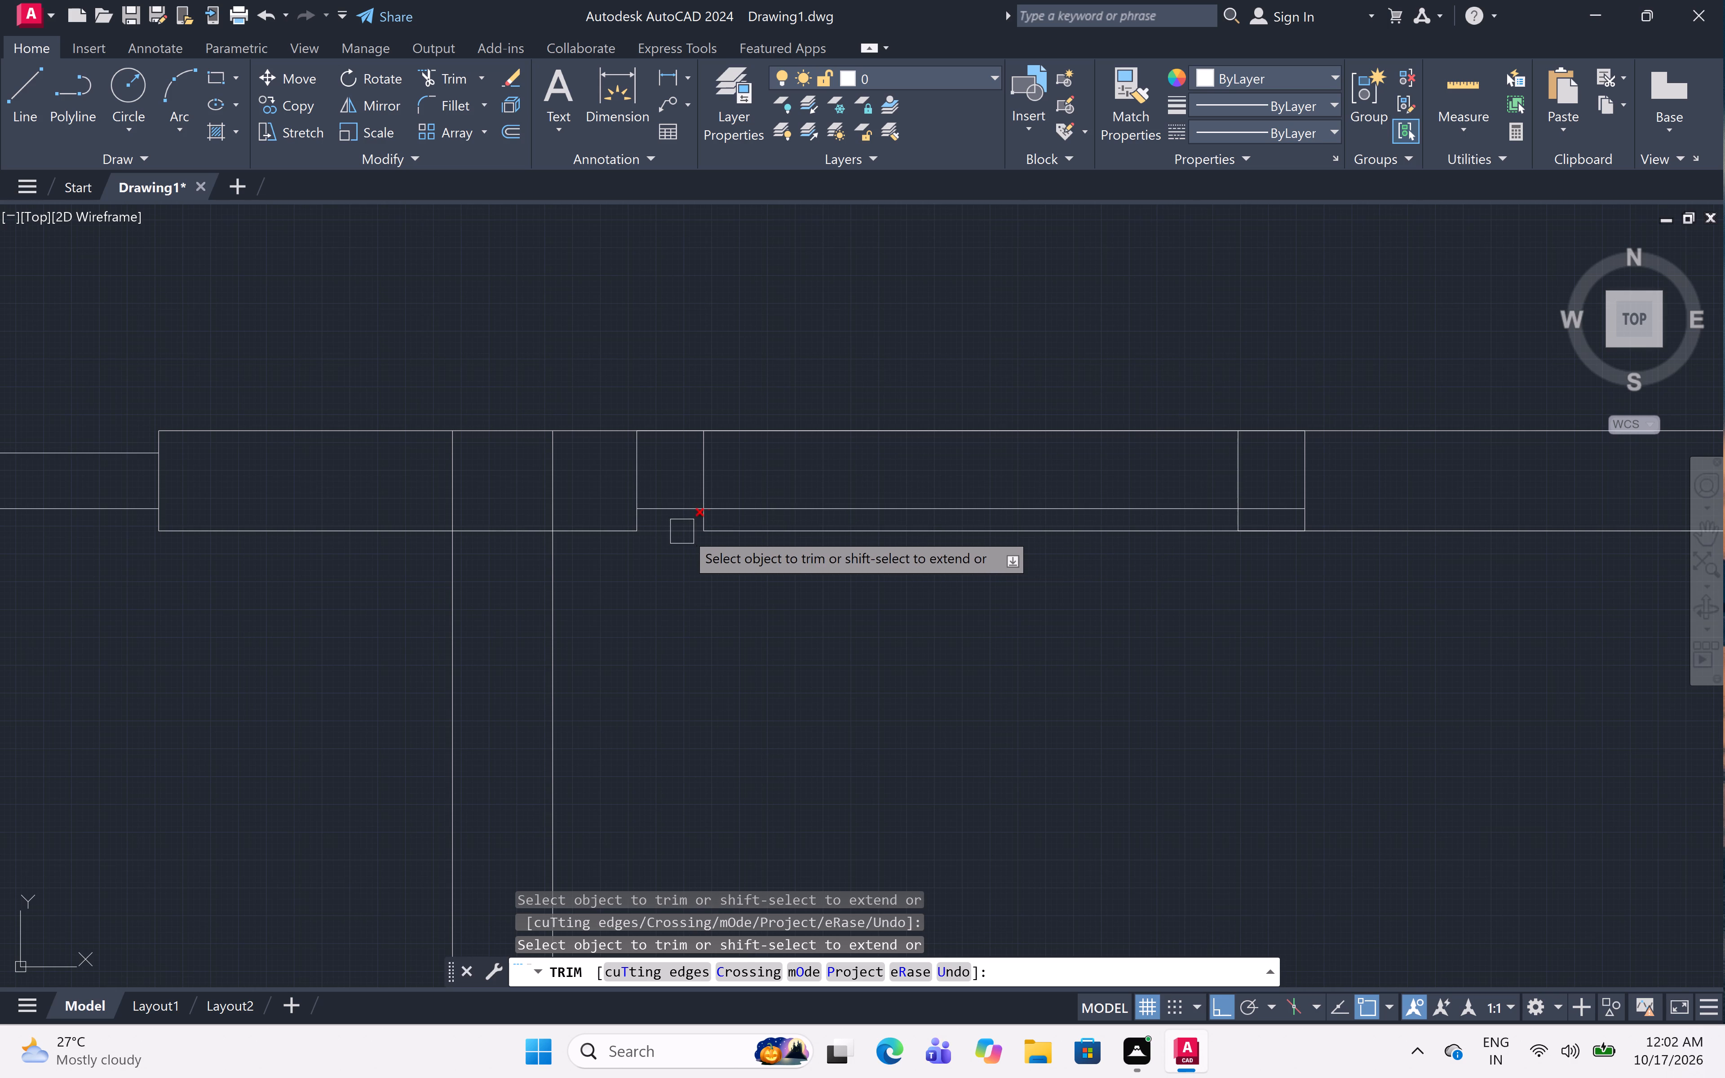
left_click(696, 534)
left_click(697, 532)
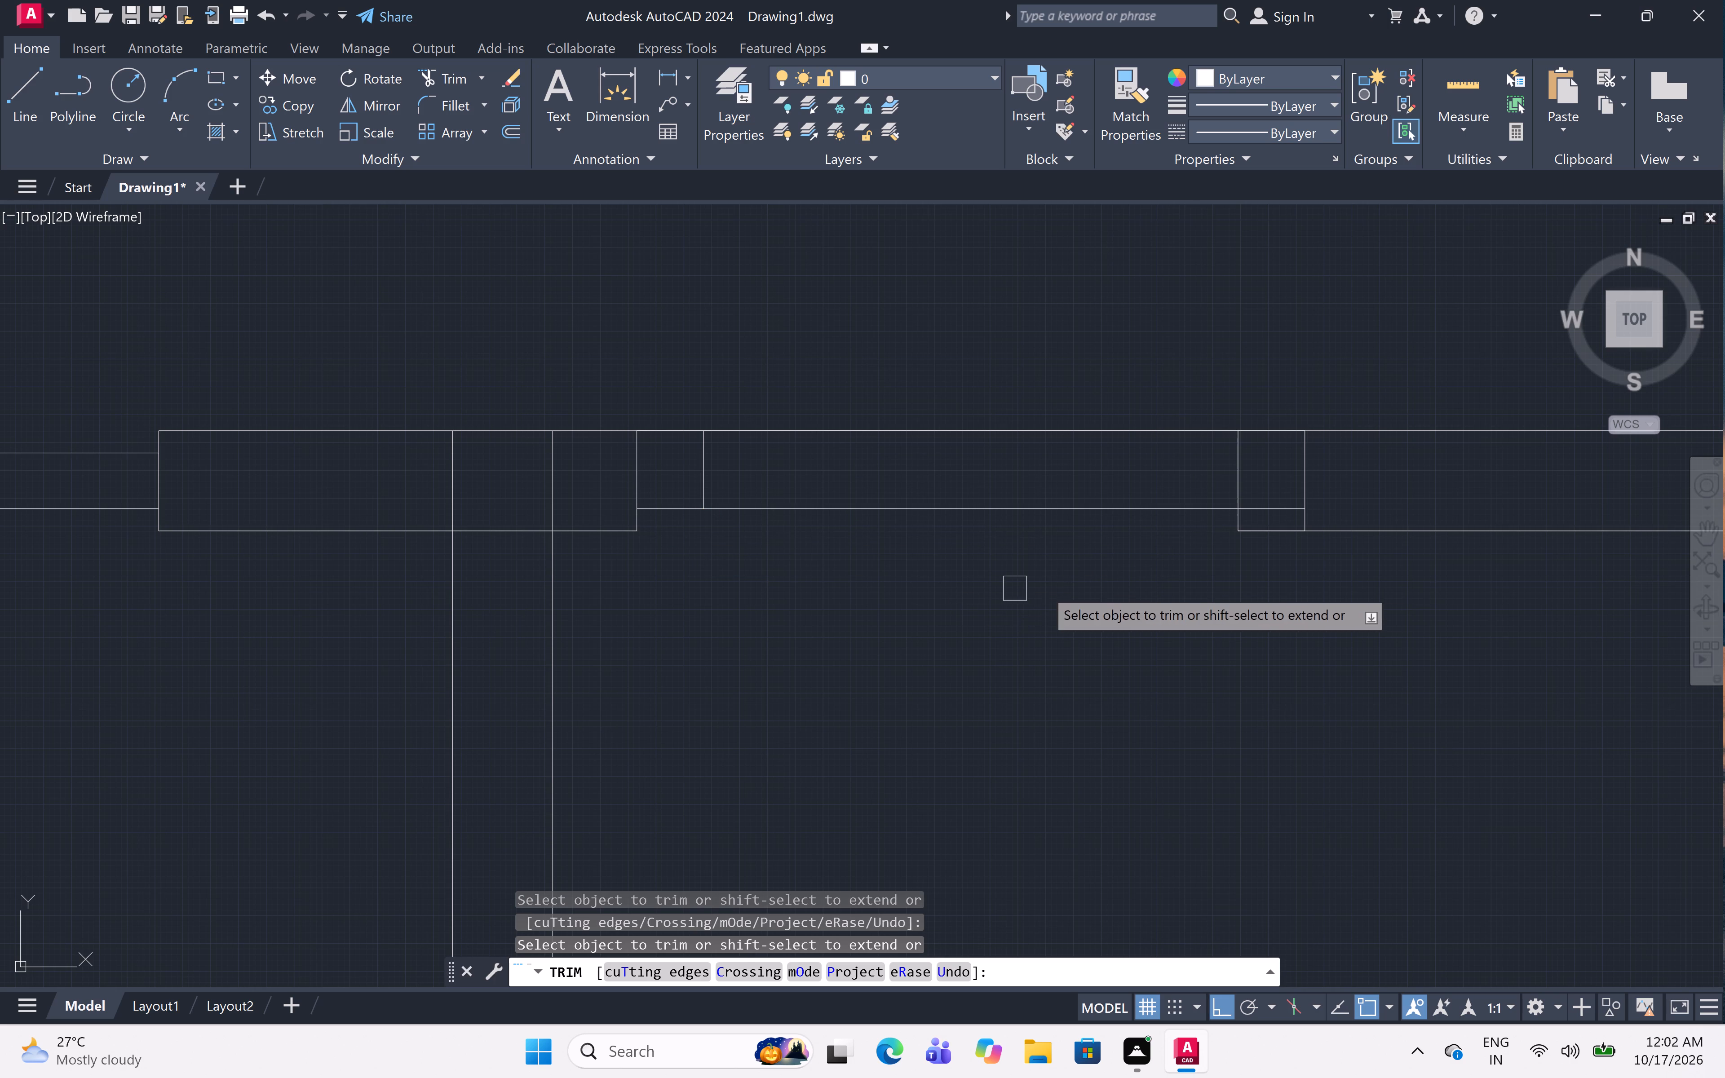
left_click(1263, 536)
left_click(1239, 533)
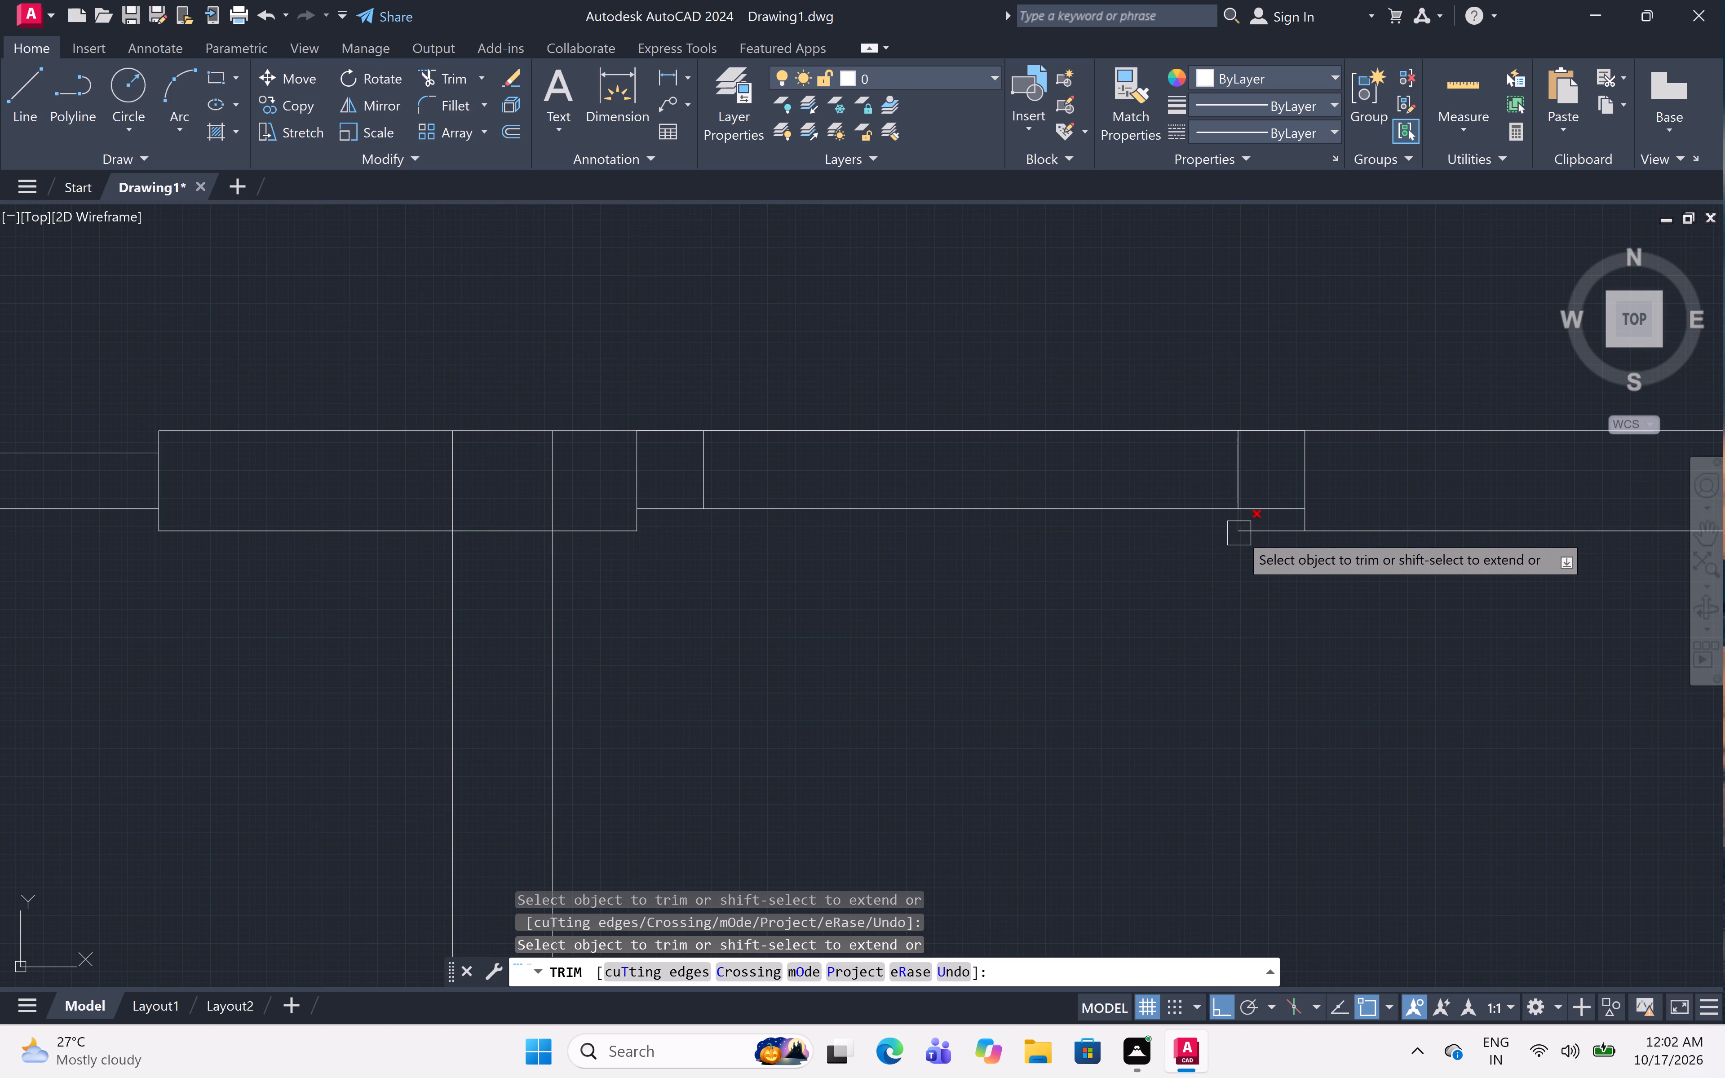
left_click(1253, 535)
scroll(1185, 349, "down", 3)
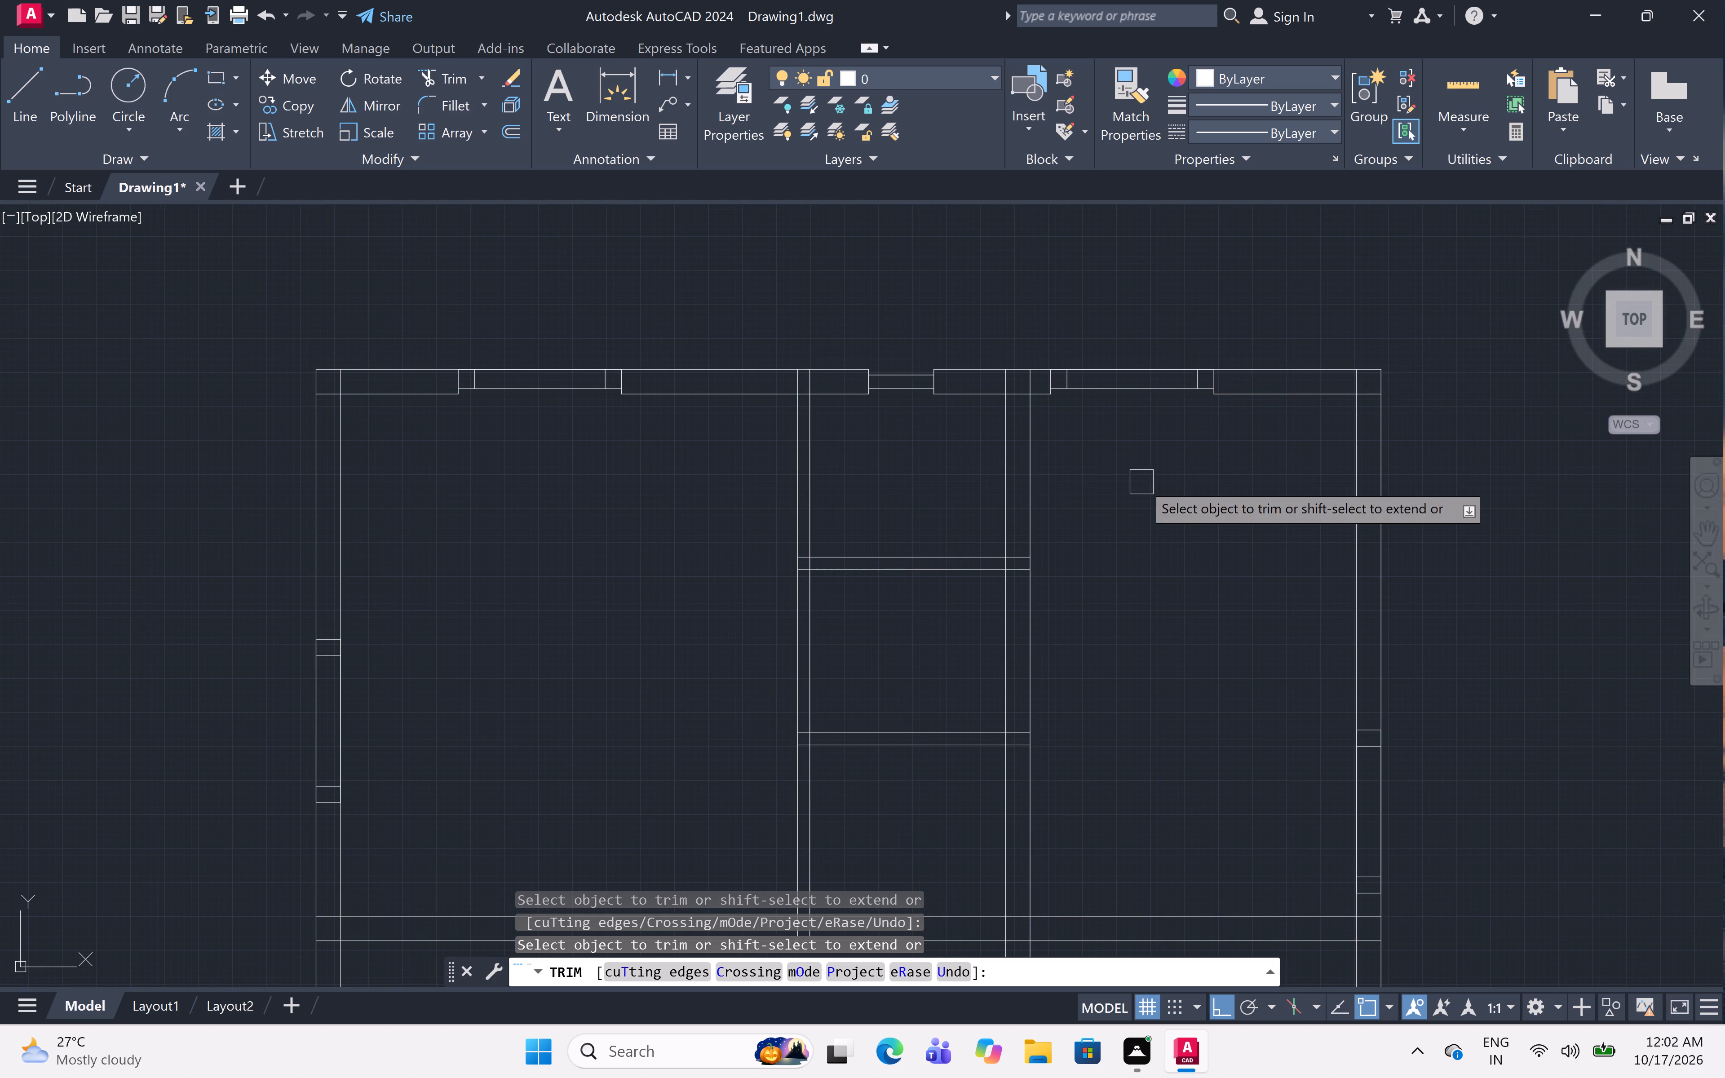
middle_click_drag(1140, 481, 1039, 543)
scroll(1033, 519, "down", 1)
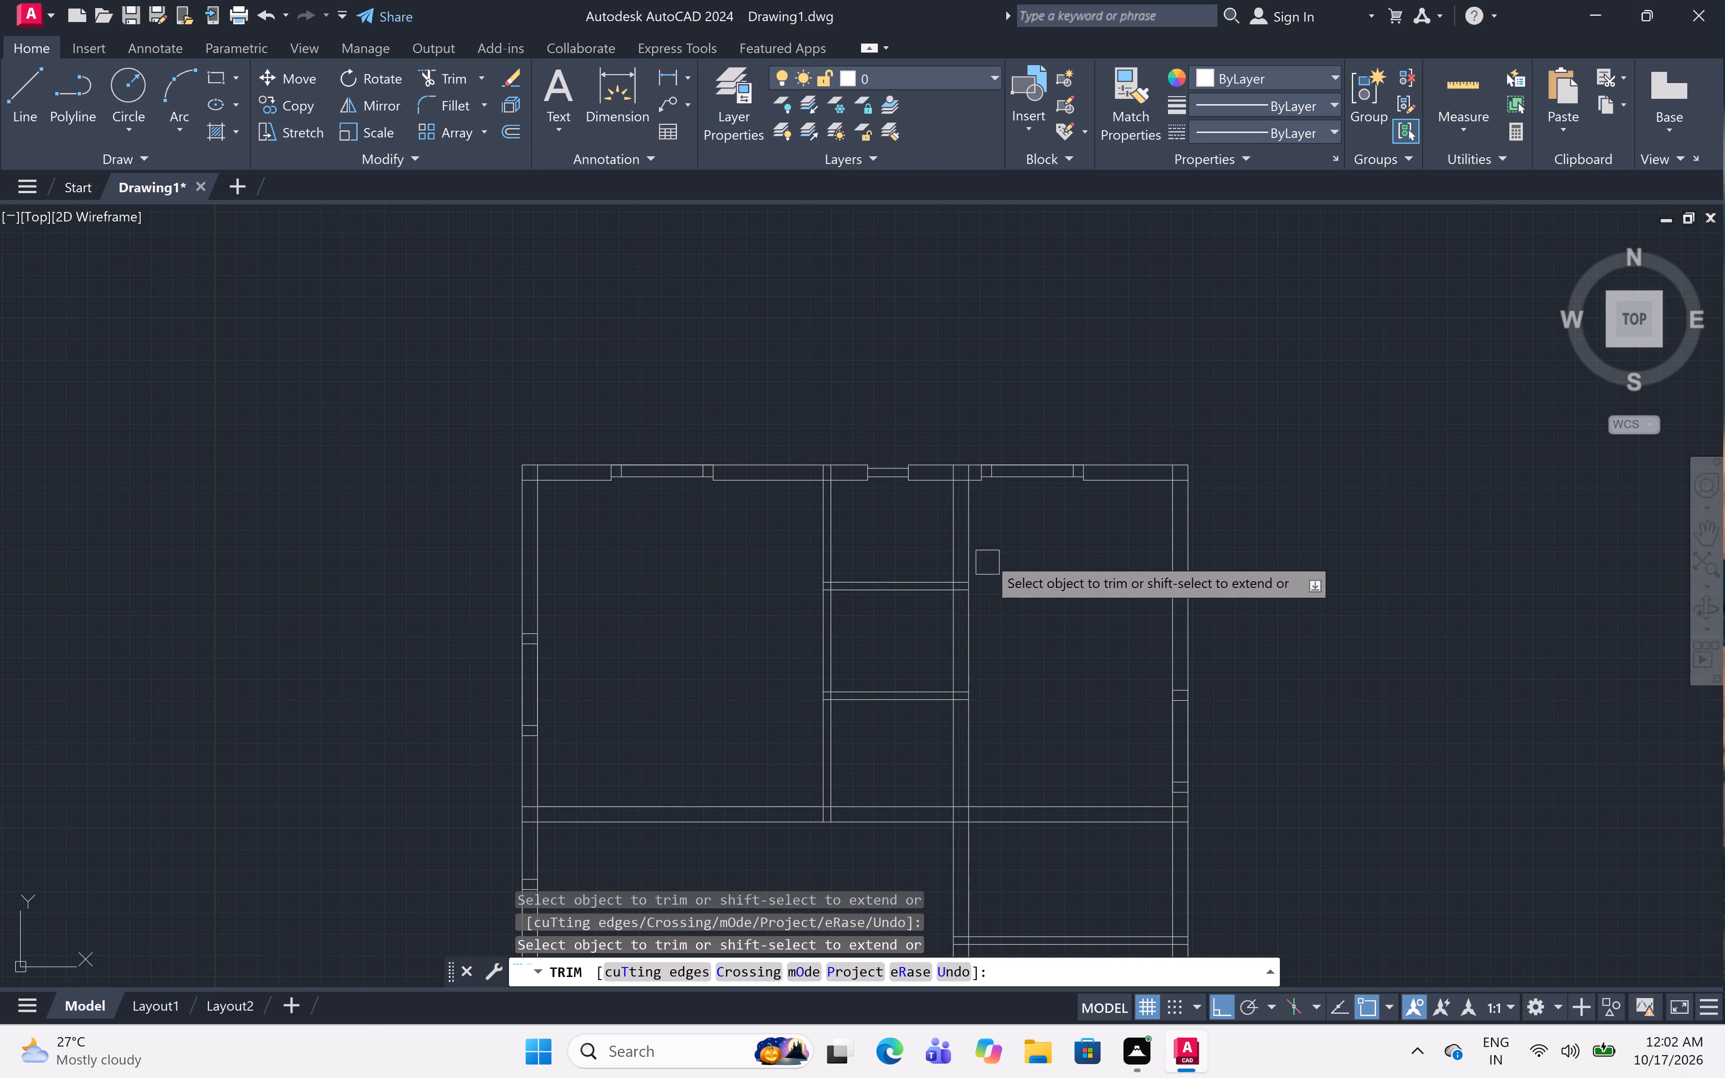
key("Escape")
Draw a horizontal line between the midpoints of the inner jamb lines in the top wall's left-hand opening.
key("l")
key("space")
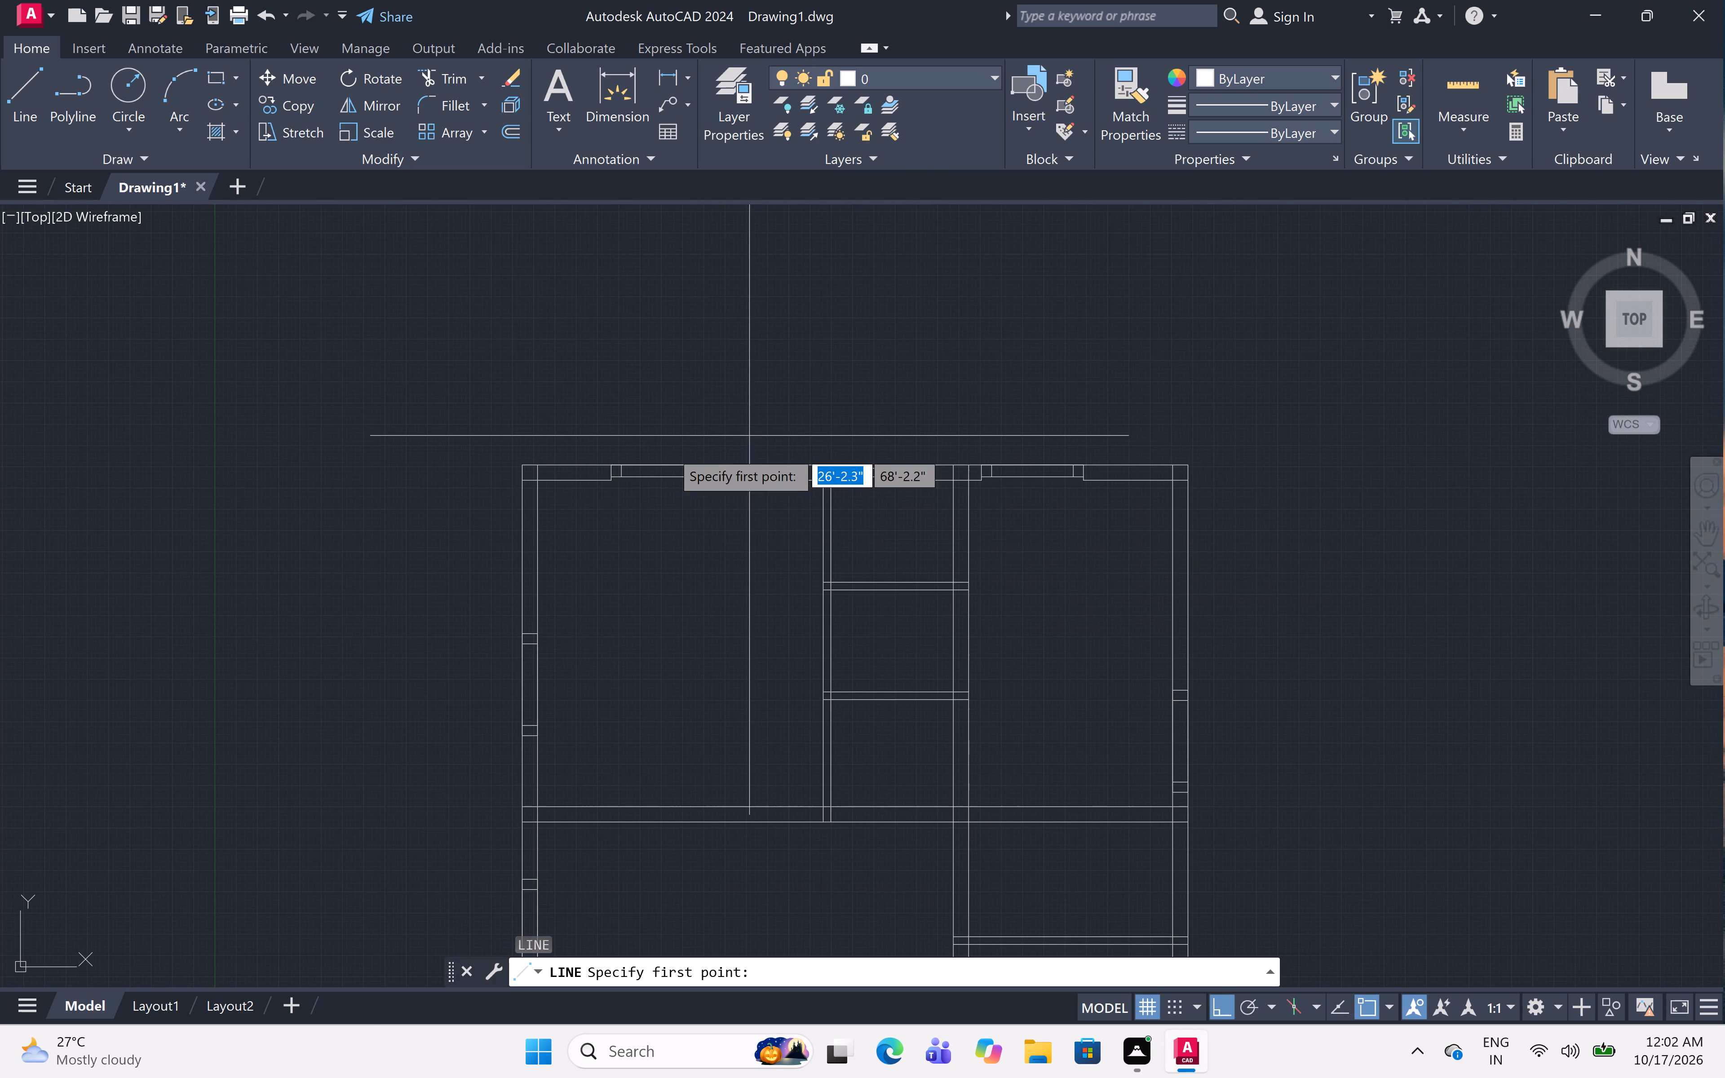
scroll(628, 467, "up", 4)
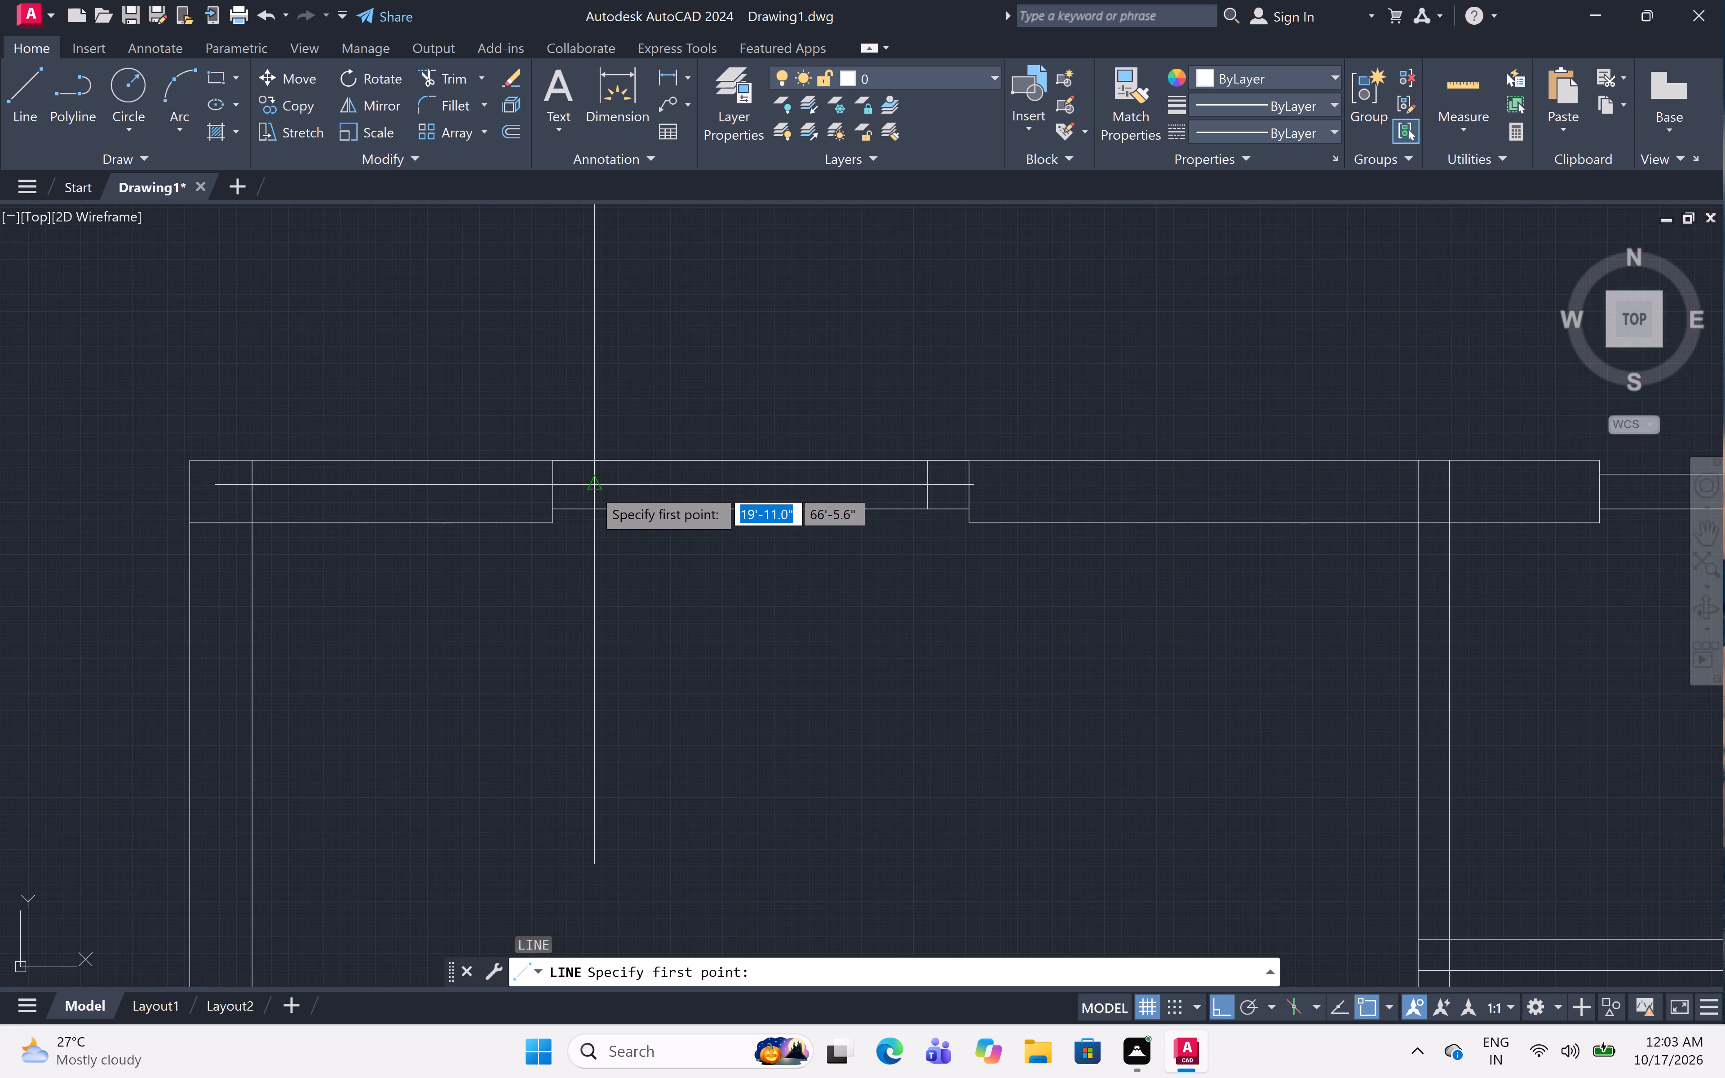
left_click(593, 487)
left_click(929, 486)
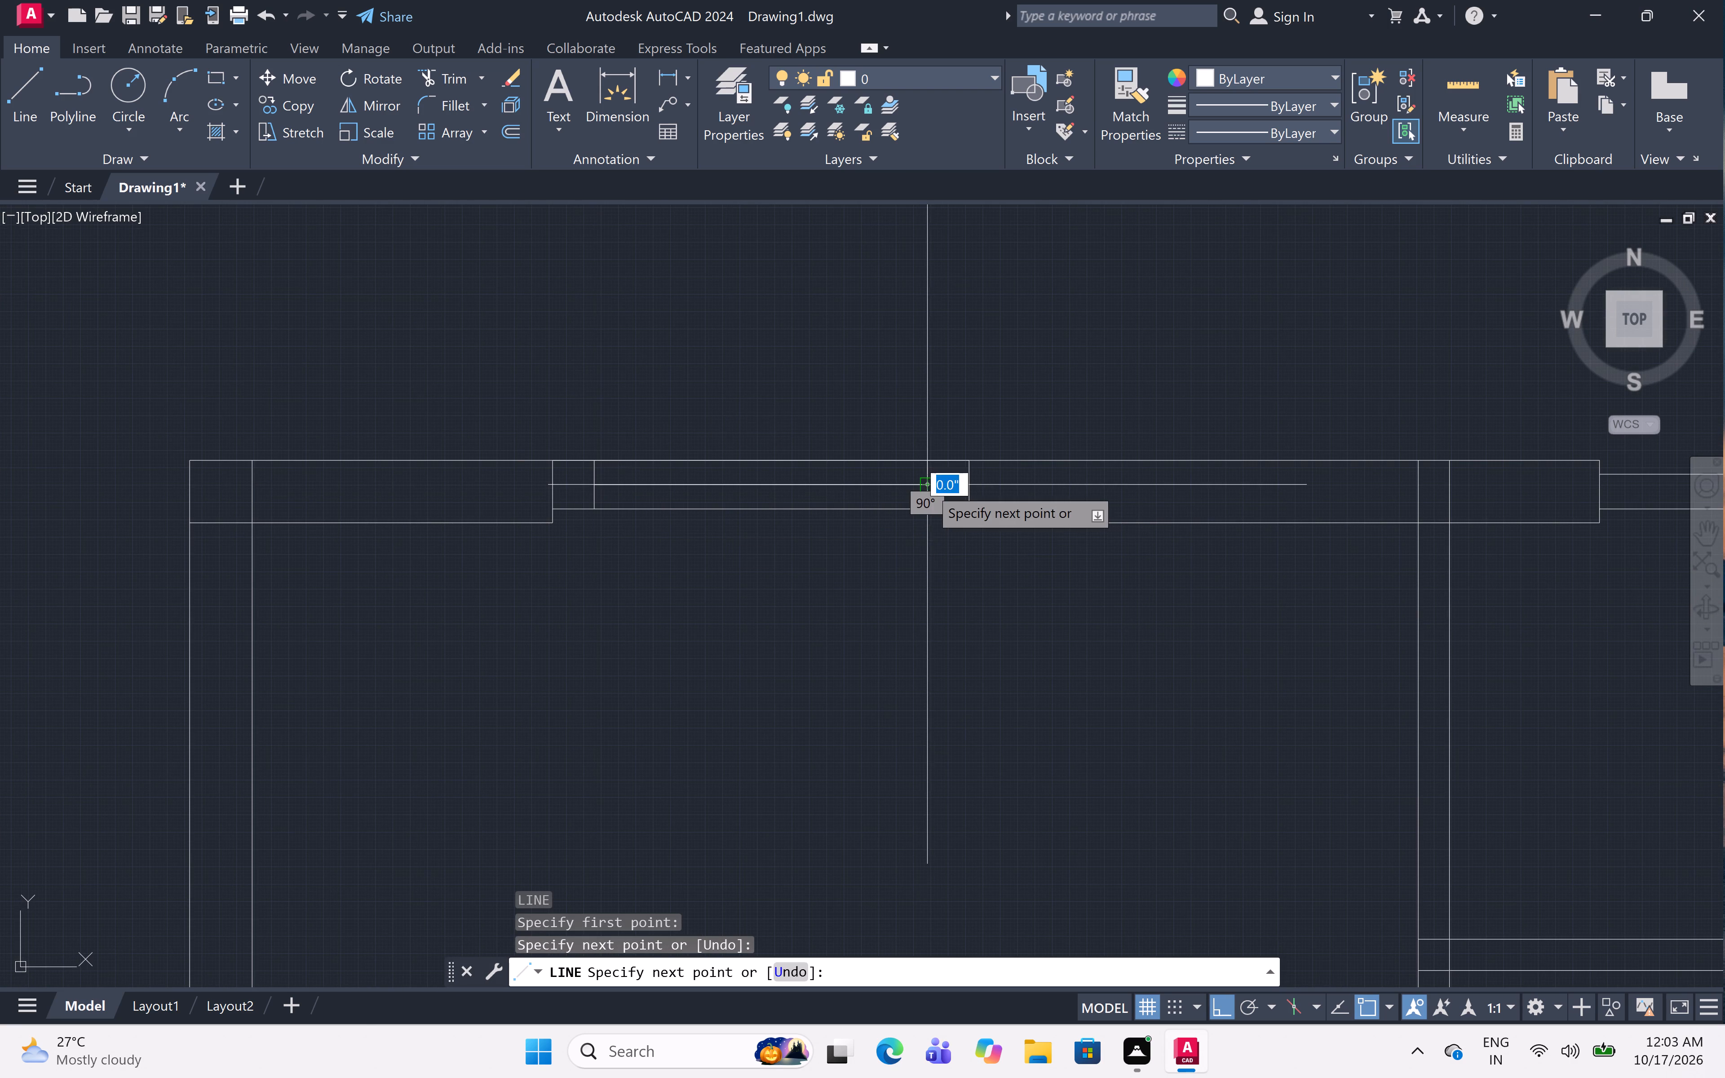
key("space")
Draw a horizontal line between the midpoints of the inner jamb lines in the top wall's right-hand opening.
scroll(885, 423, "down", 5)
scroll(1019, 424, "up", 5)
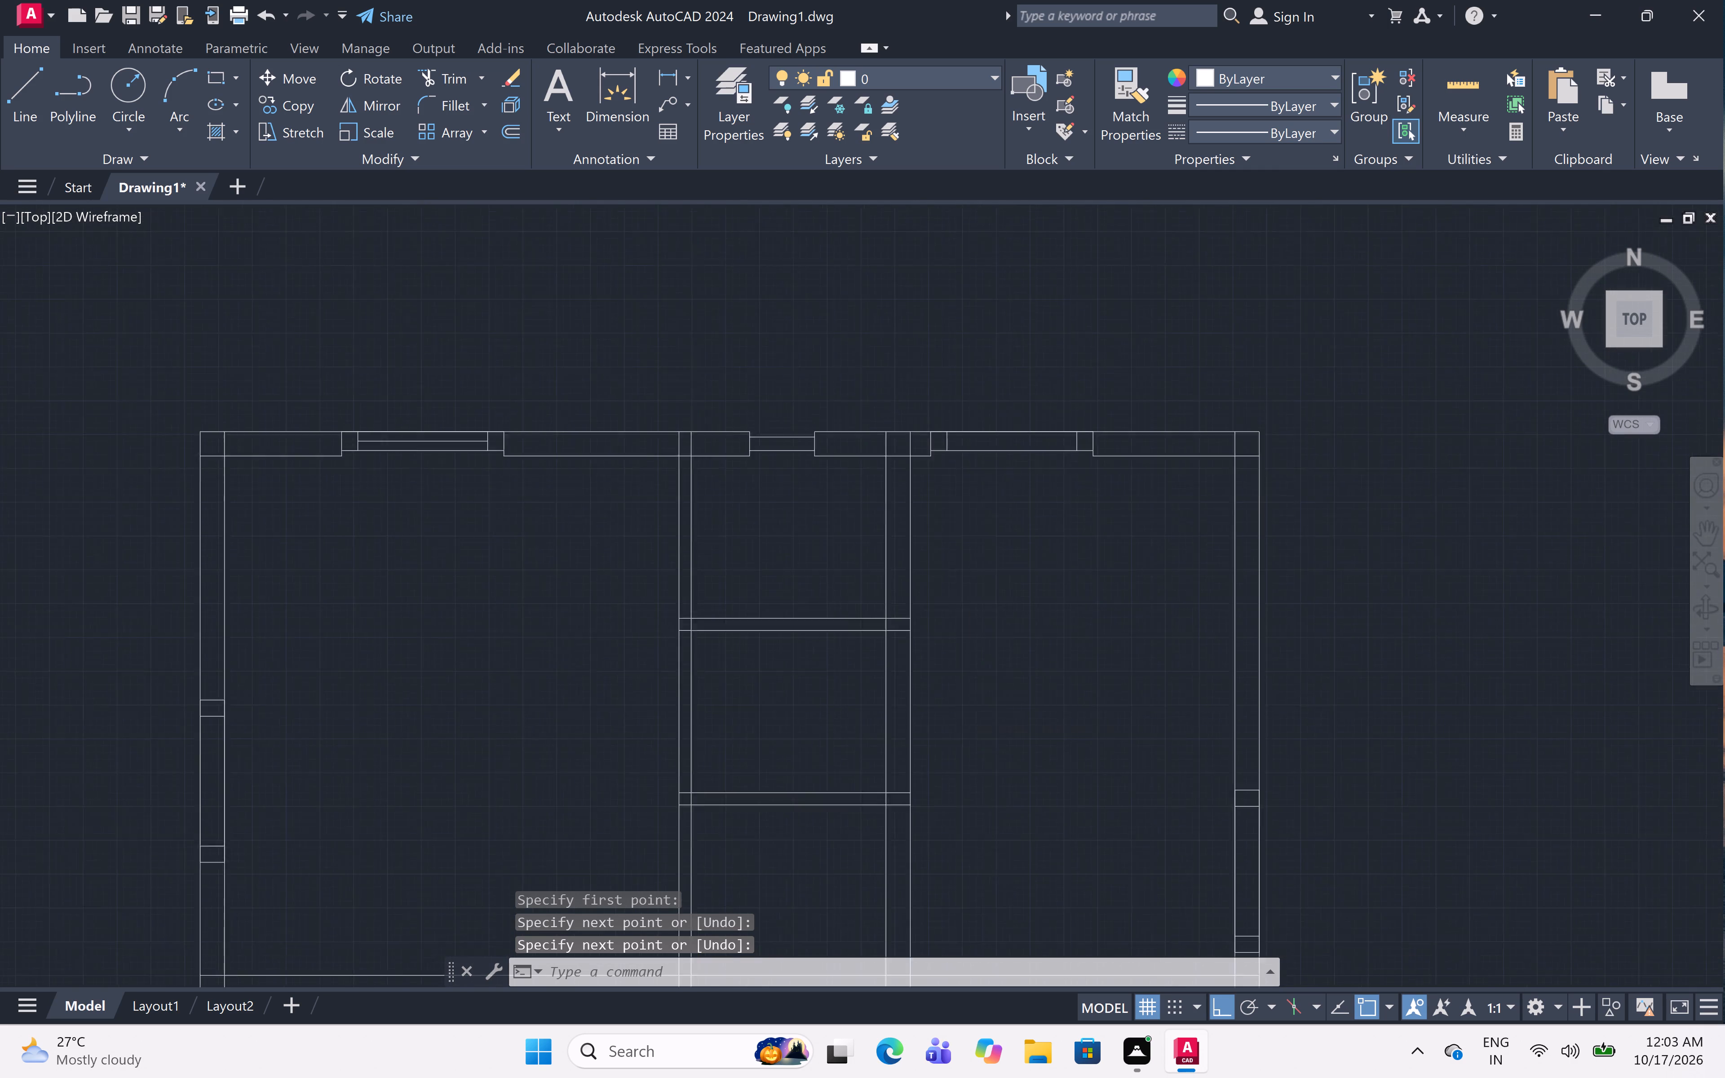
scroll(1019, 424, "up", 1)
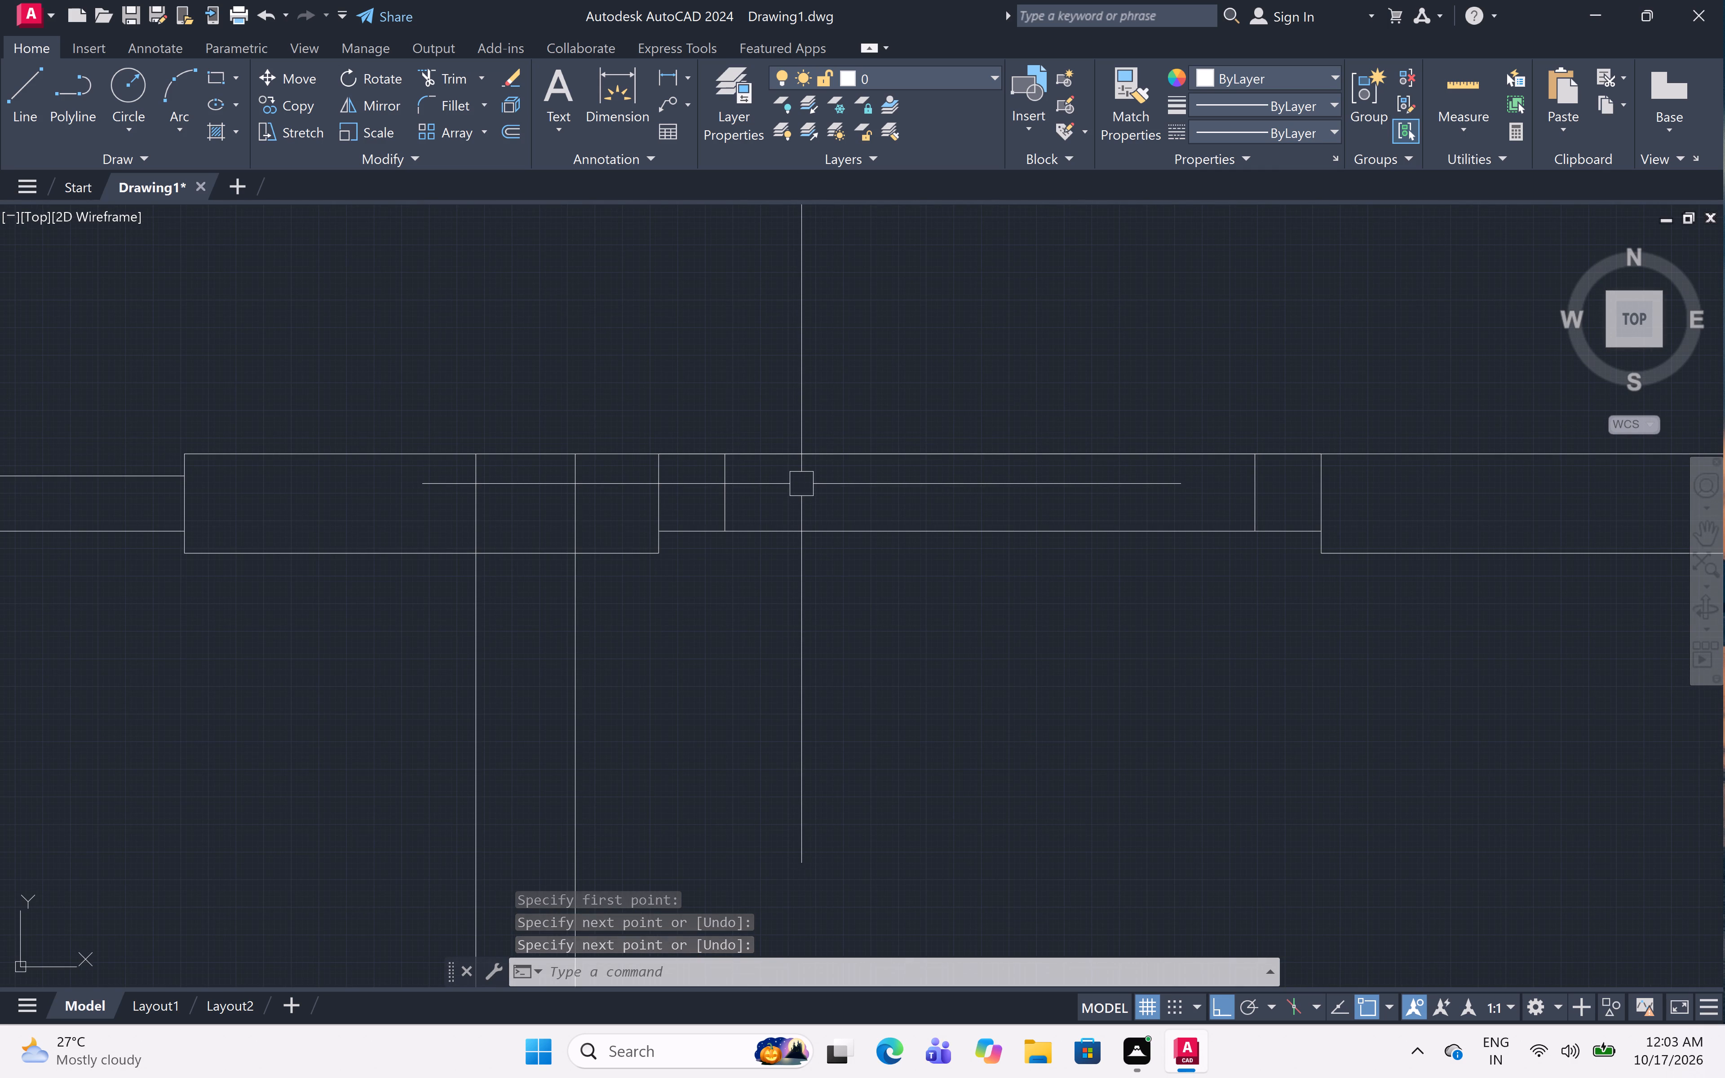
type("l")
key("space")
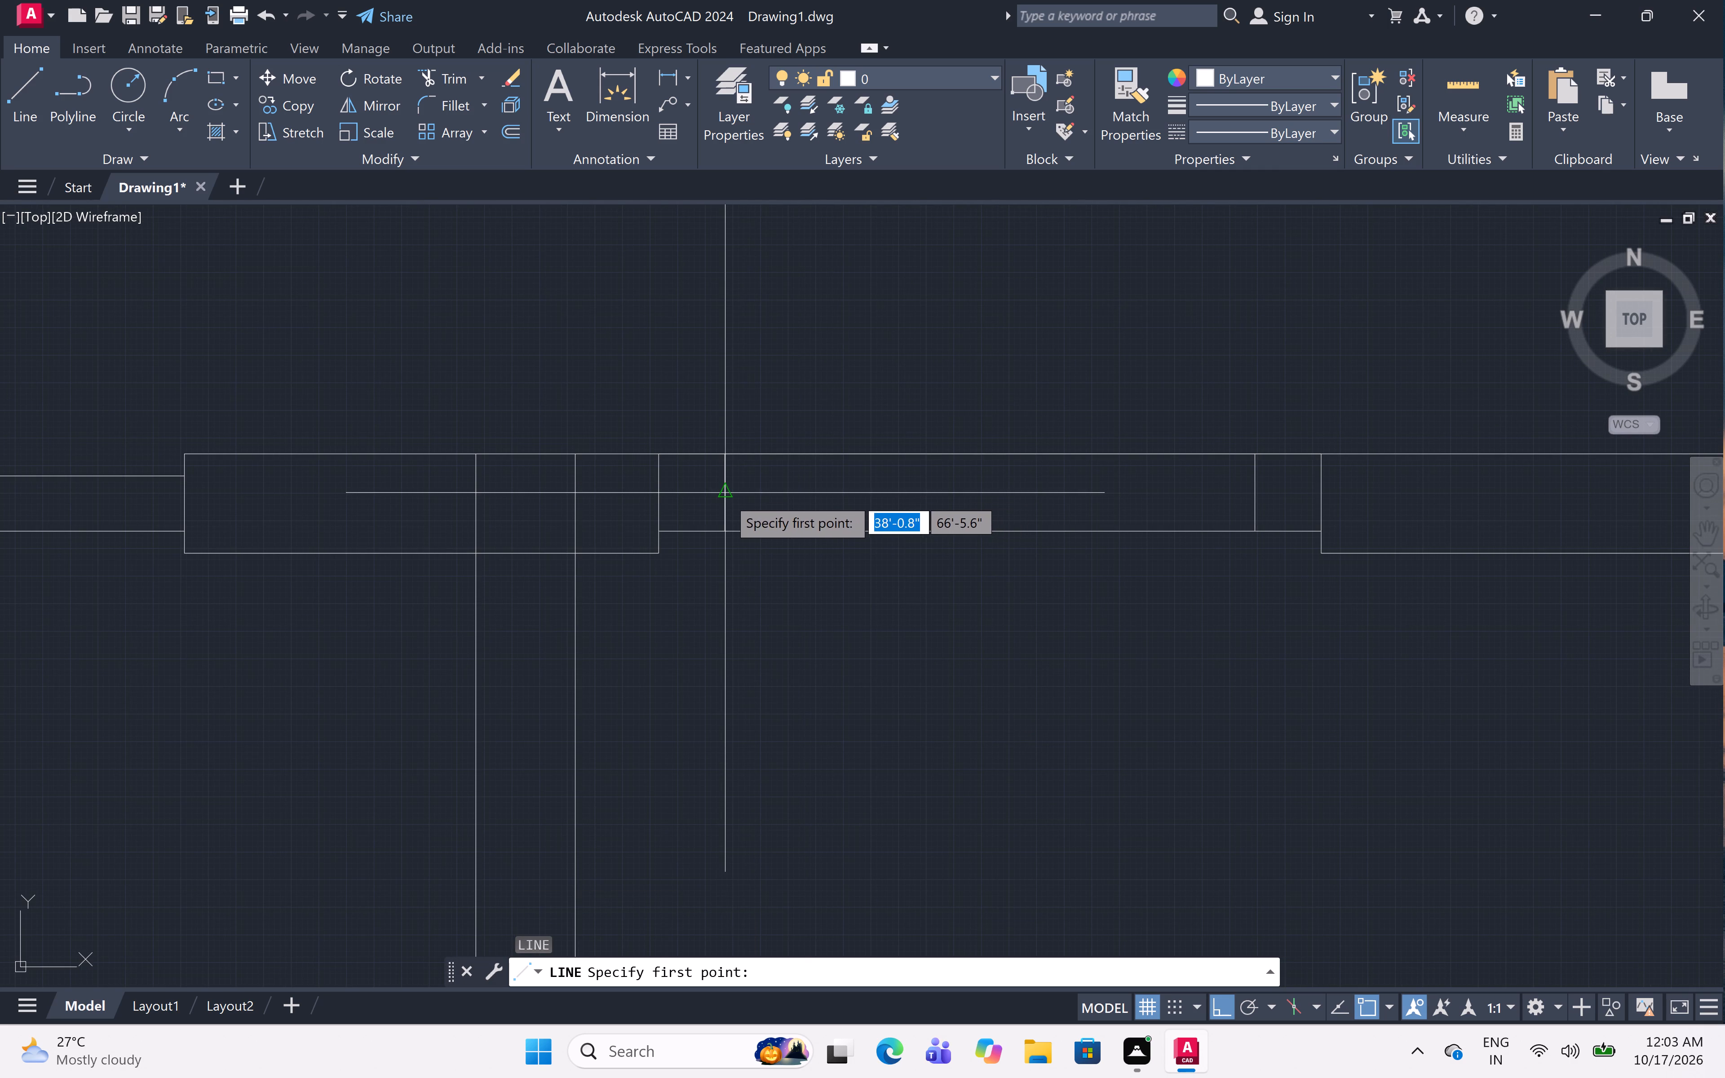
left_click(726, 495)
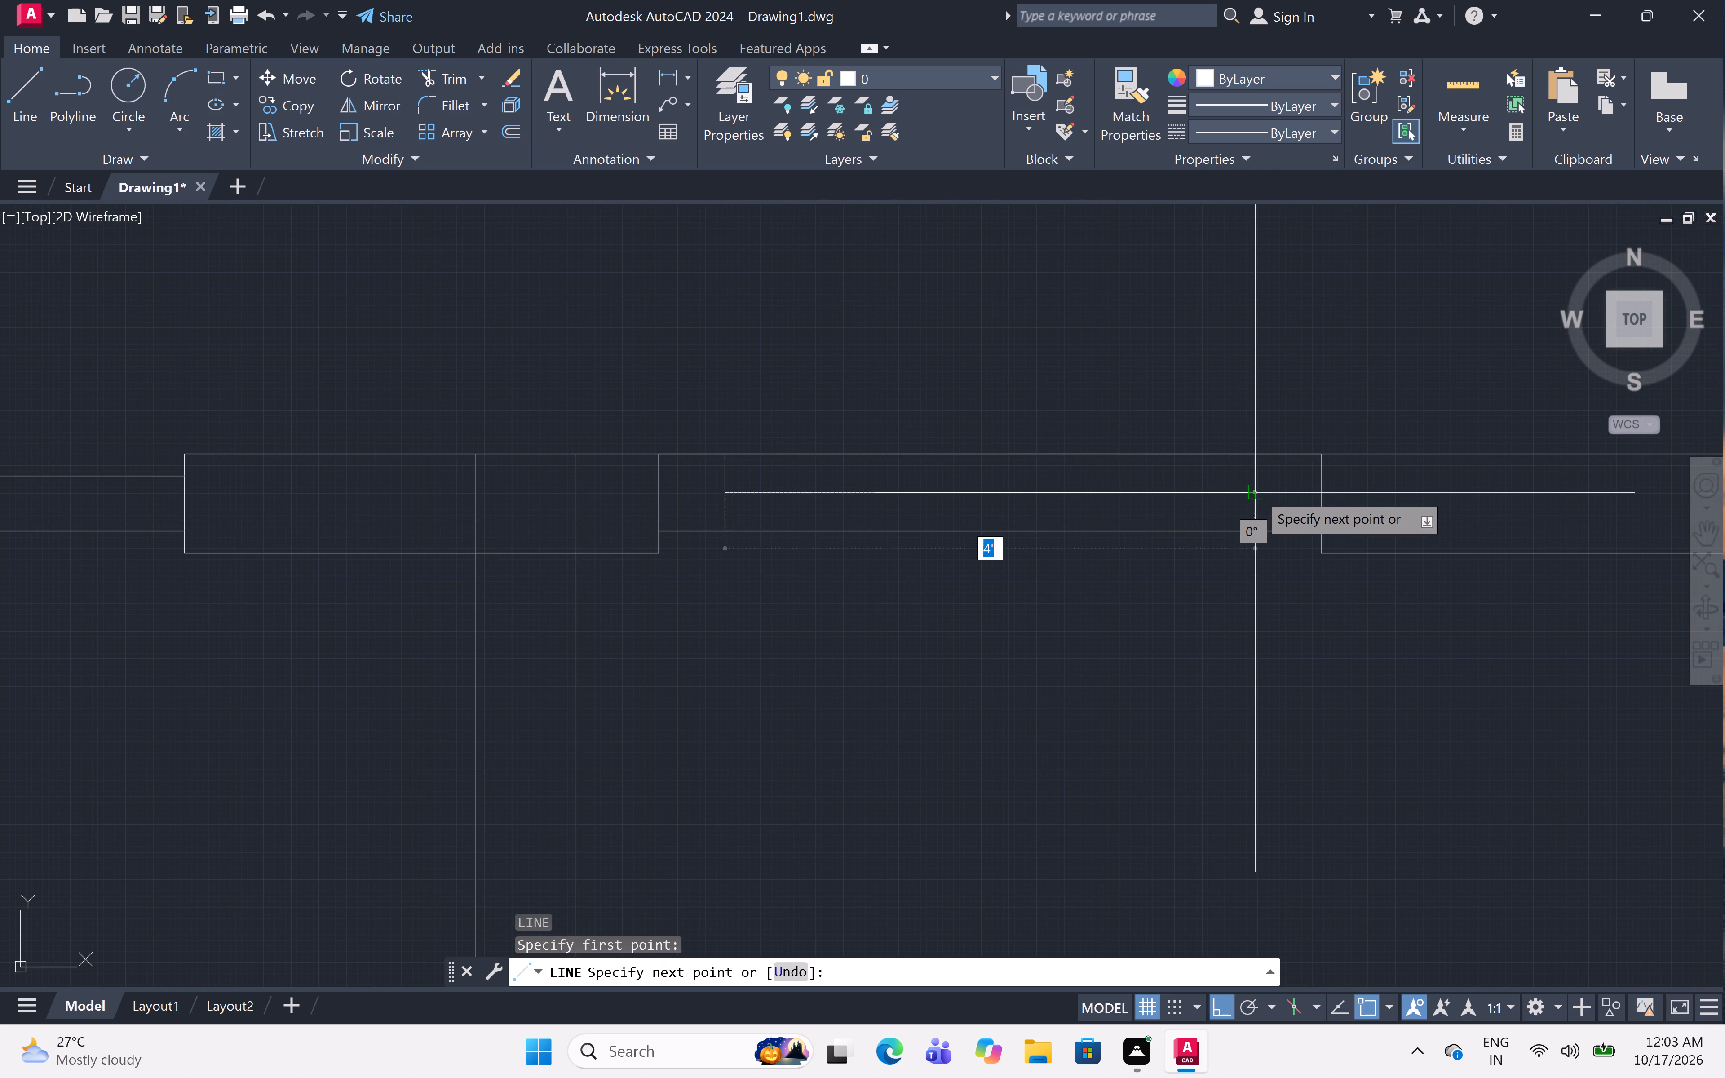
left_click(1257, 491)
key("Escape")
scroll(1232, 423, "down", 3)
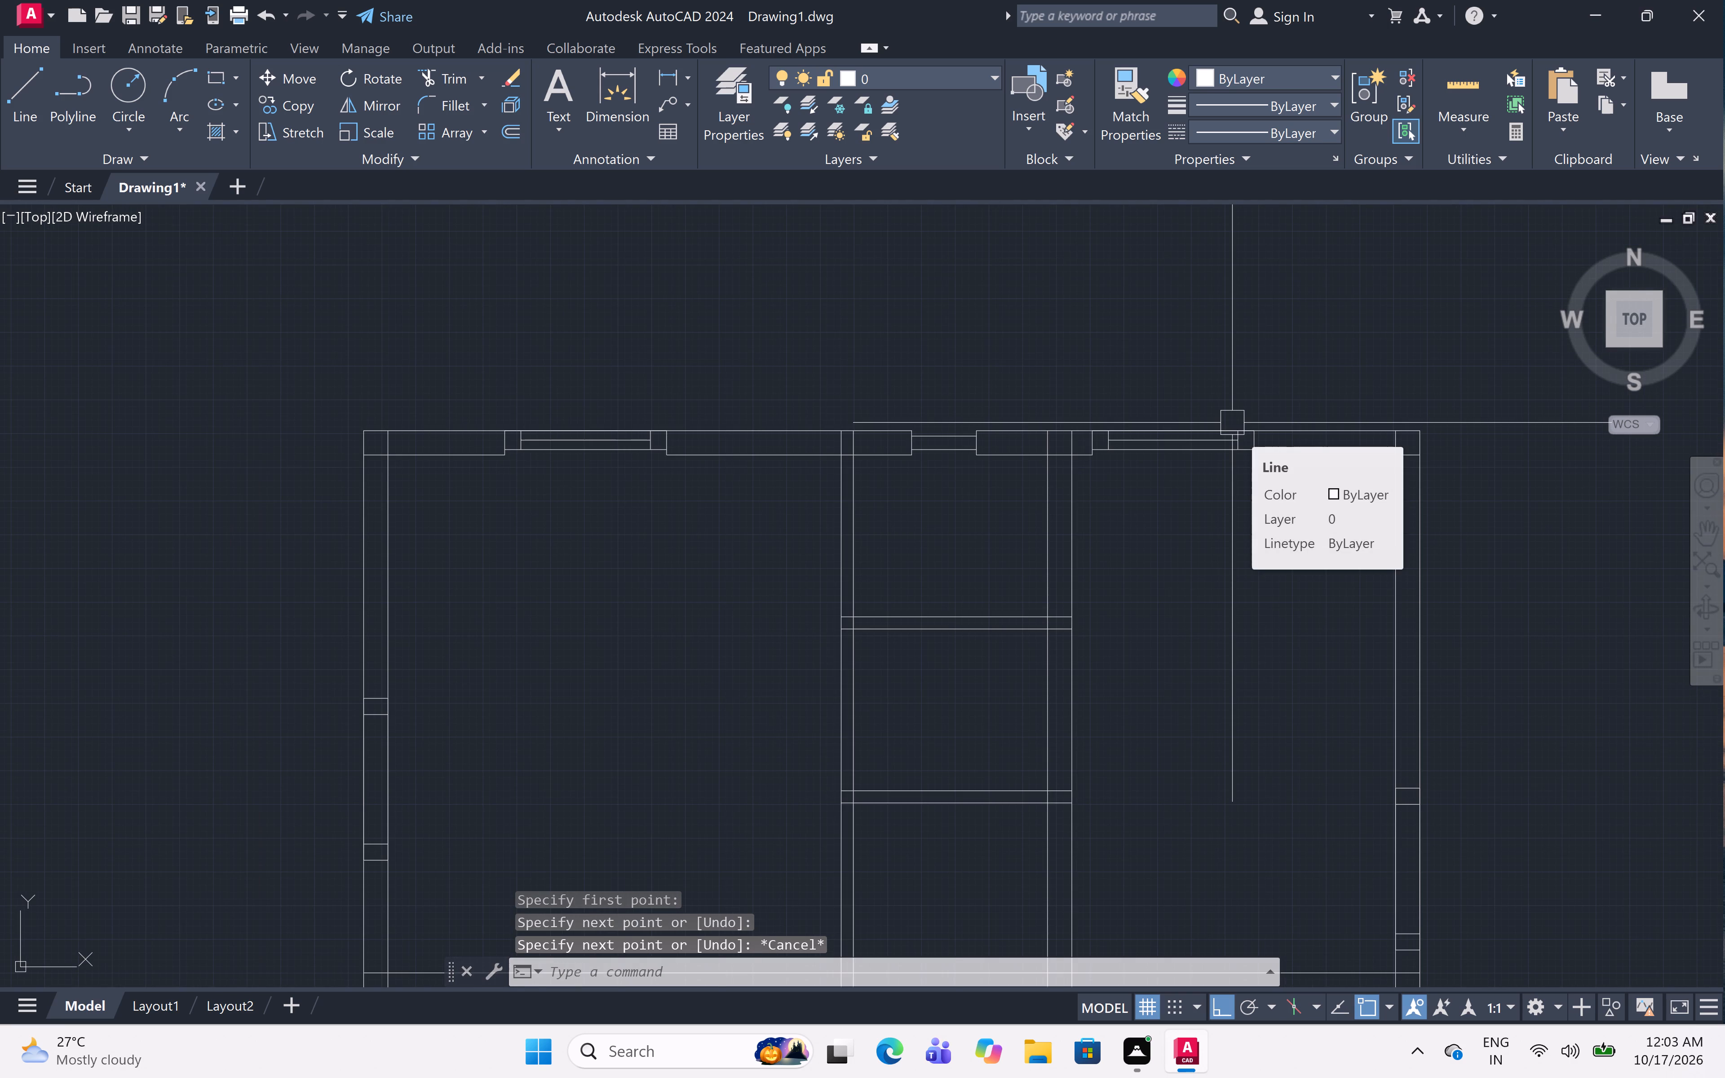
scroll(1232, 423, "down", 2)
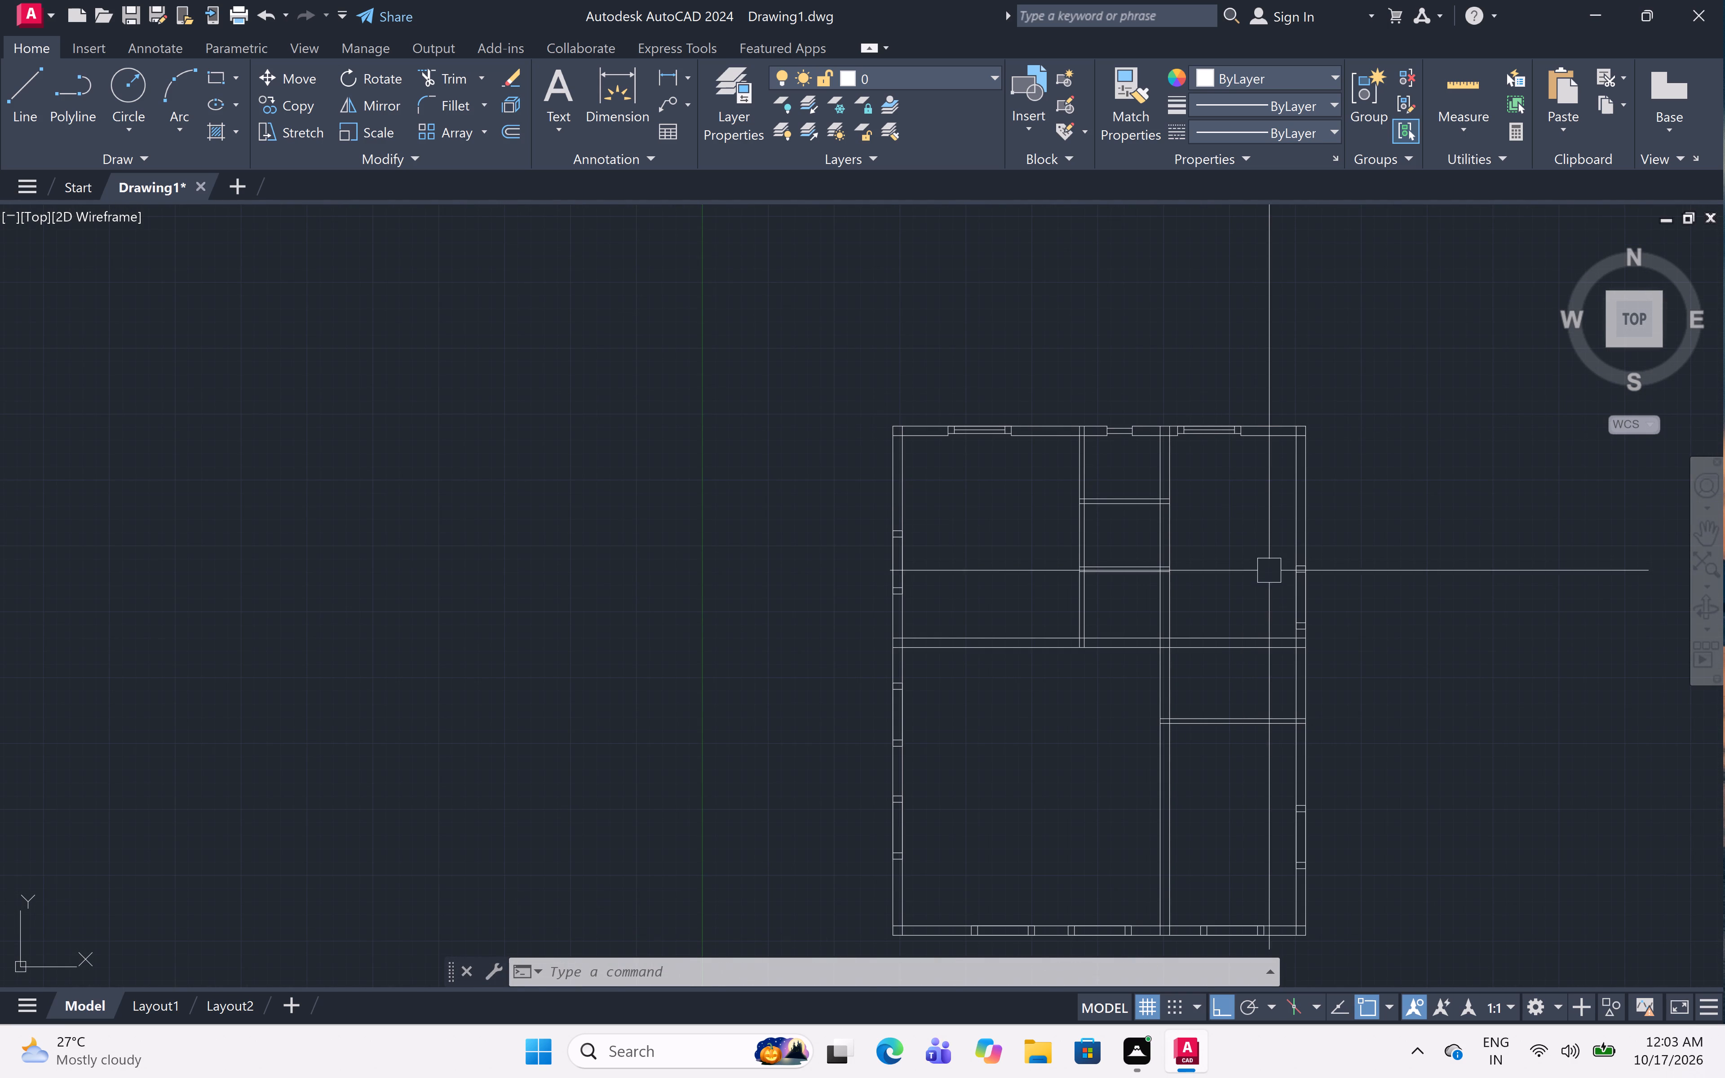
Offset the outer and inner face lines of the right wall's upper opening 2" into the wall.
scroll(1318, 613, "up", 3)
scroll(1266, 535, "up", 1)
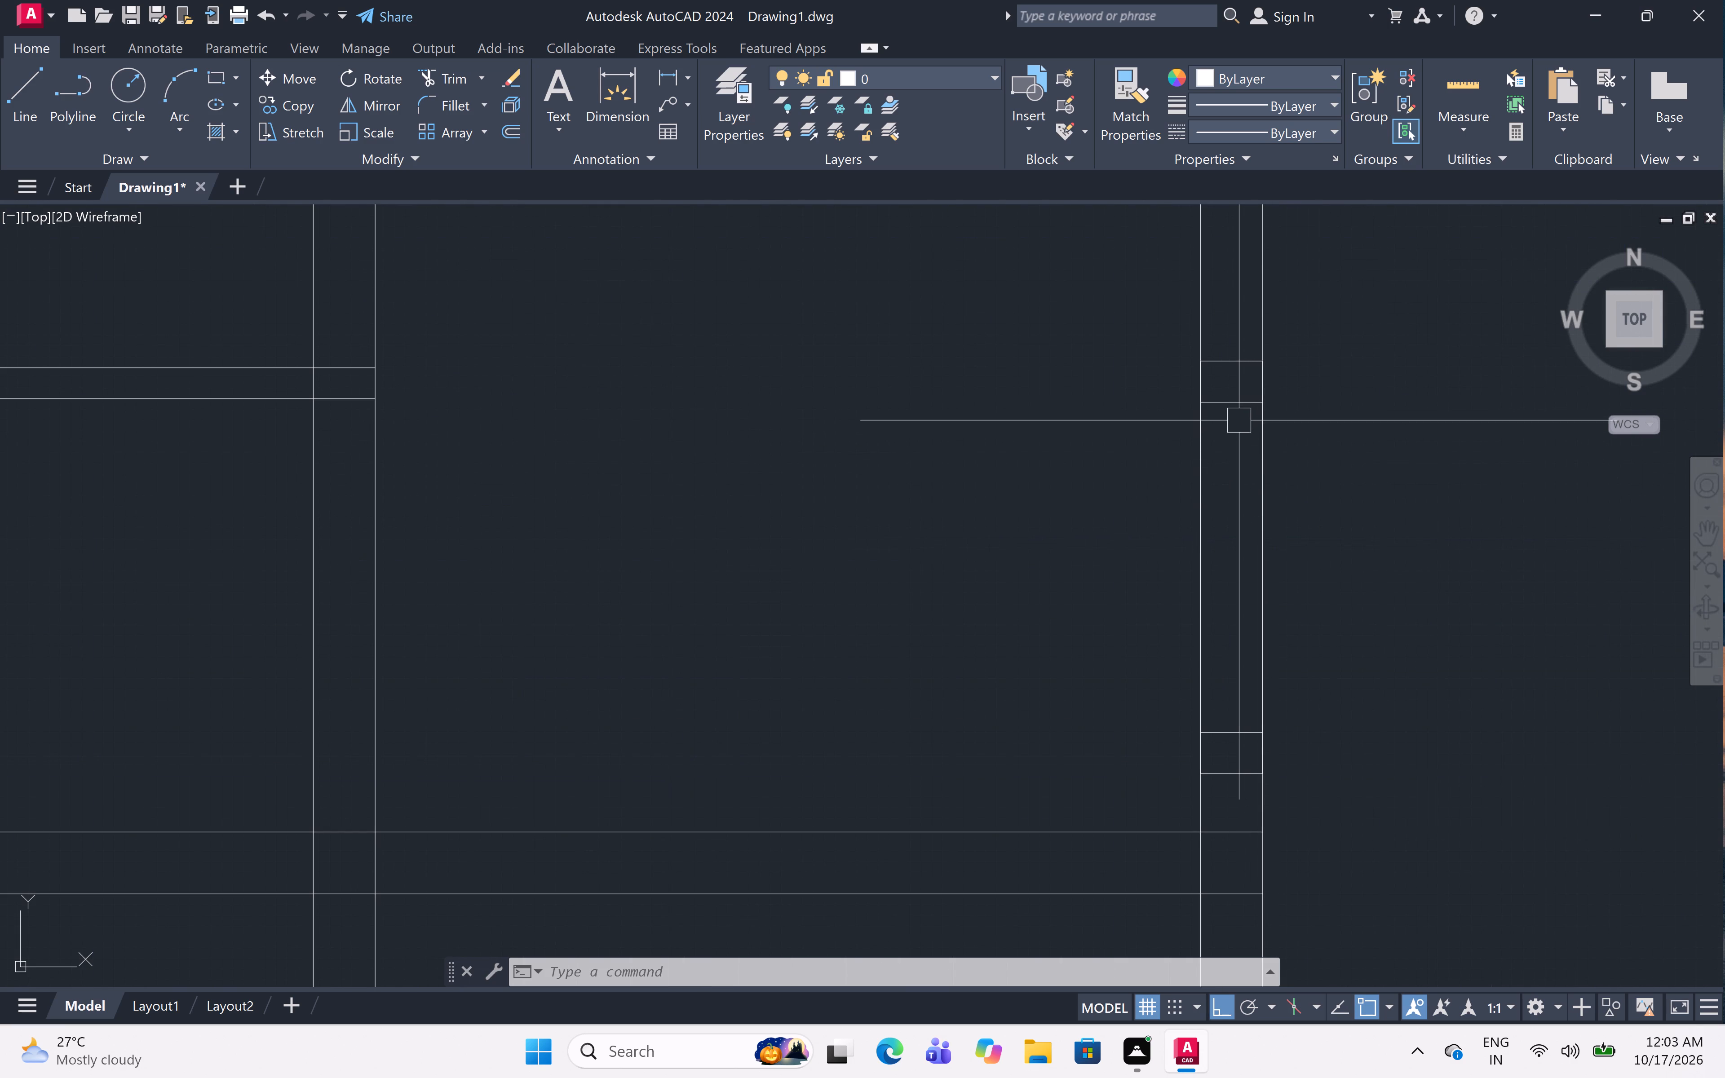
middle_click_drag(1211, 503, 1199, 462)
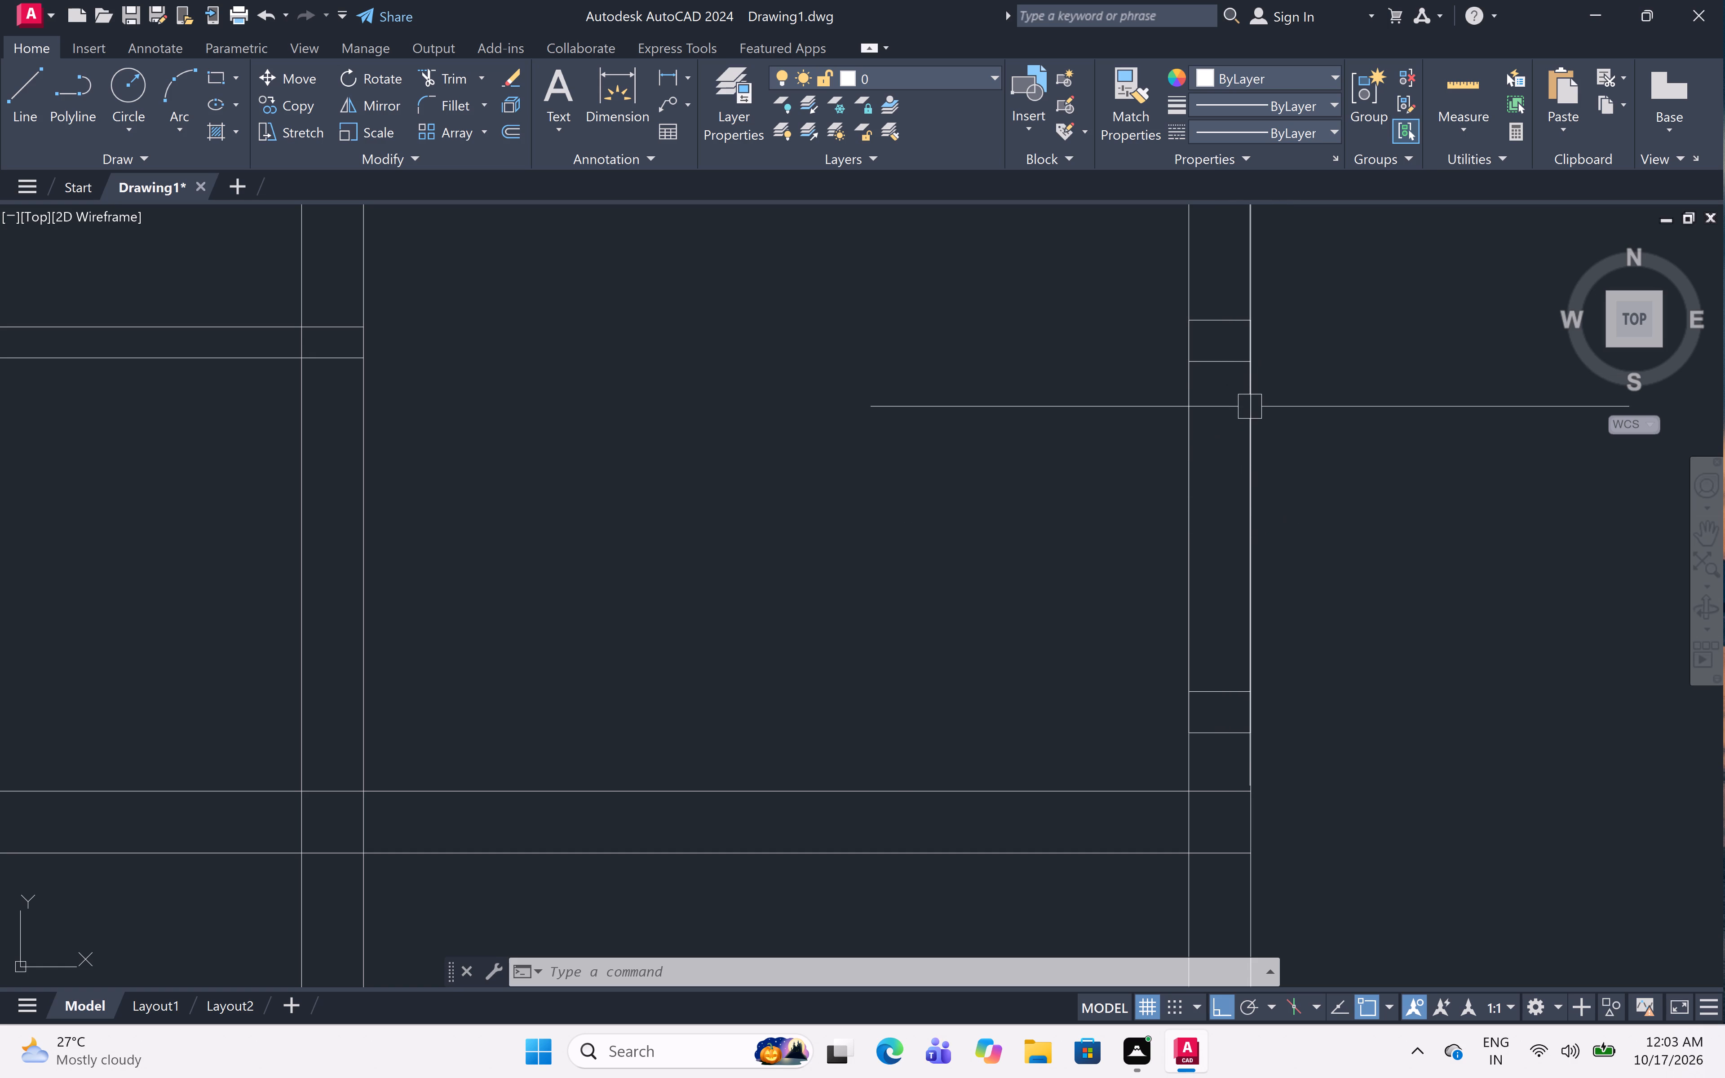
type("off")
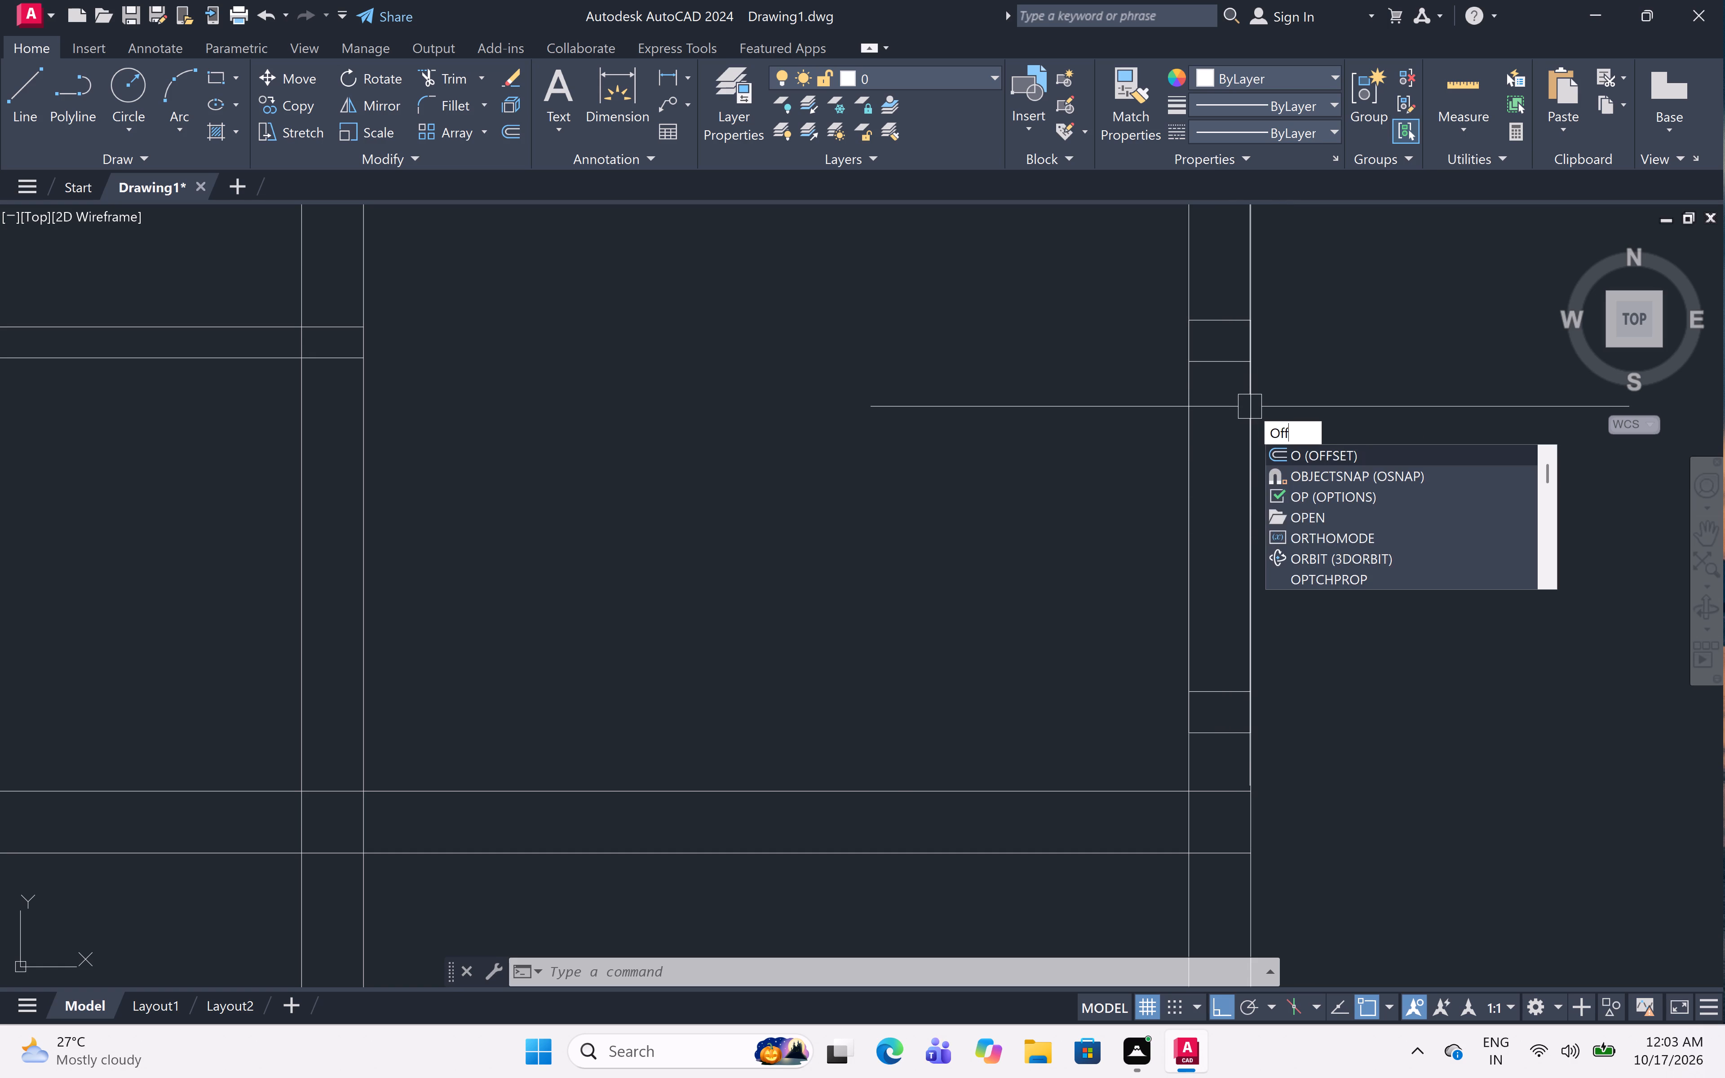
key("space")
key("space")
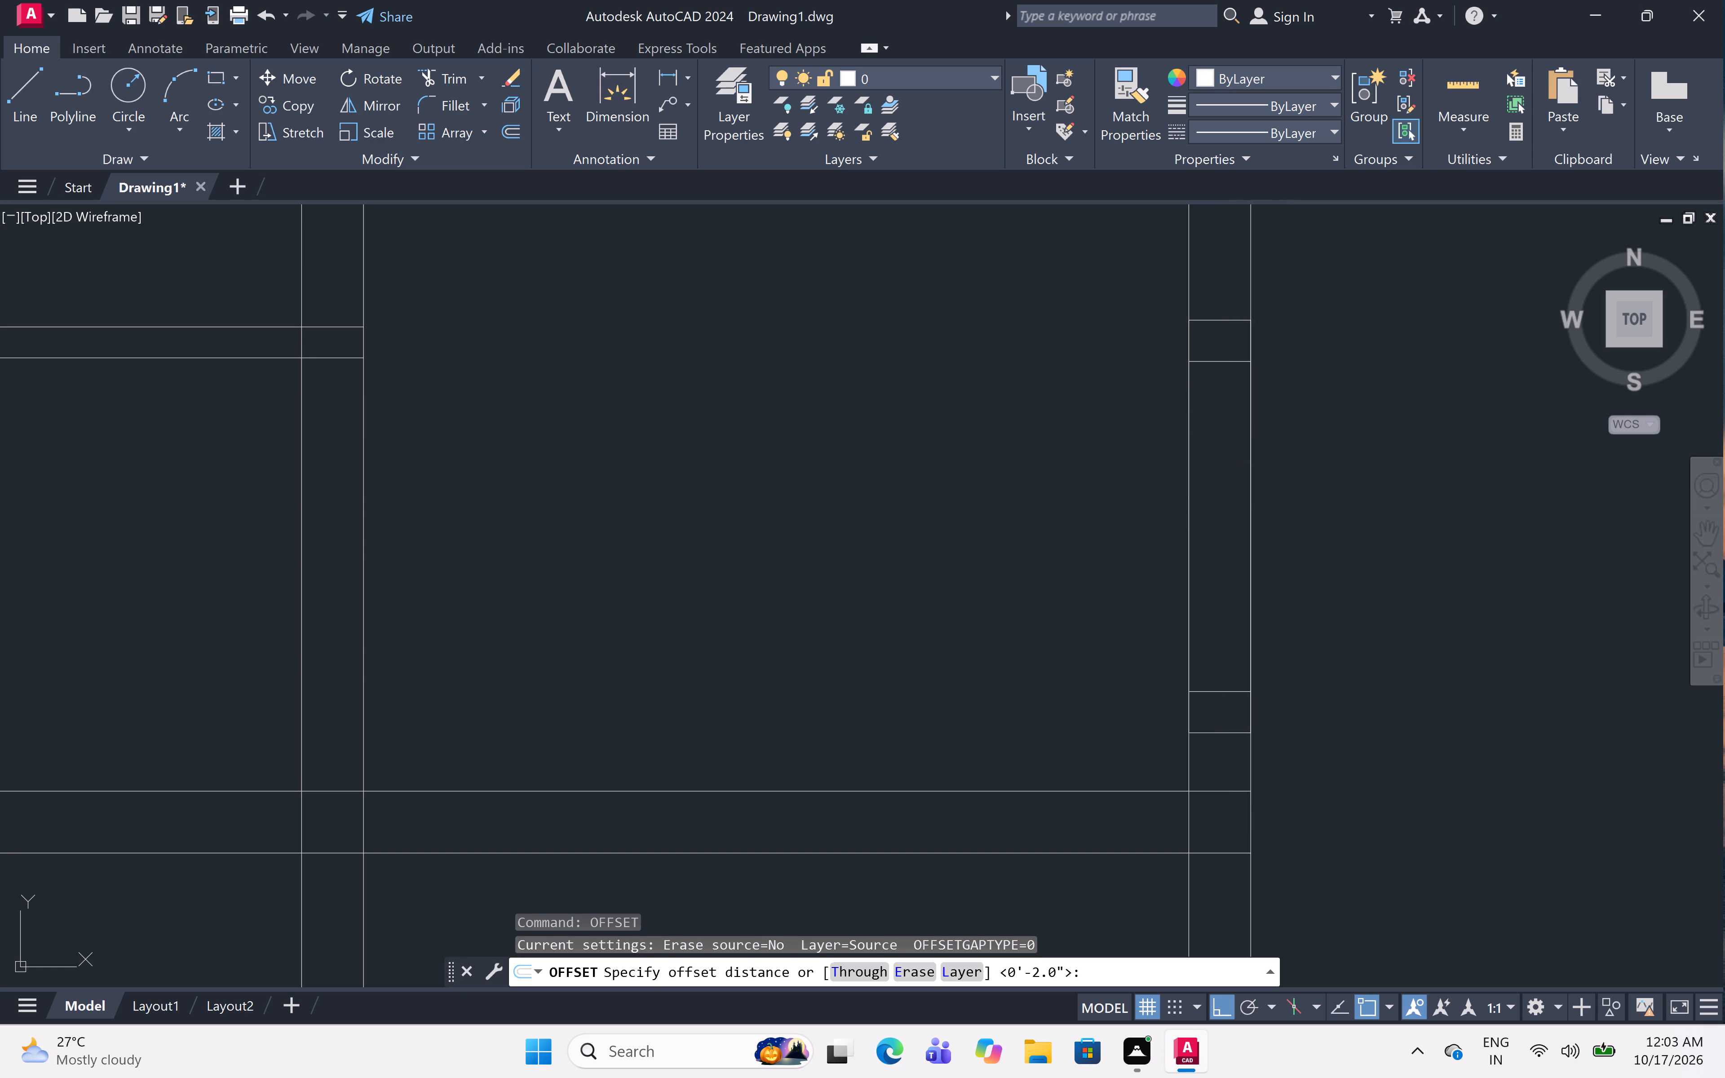
left_click(1249, 453)
left_click(1207, 472)
left_click(1185, 481)
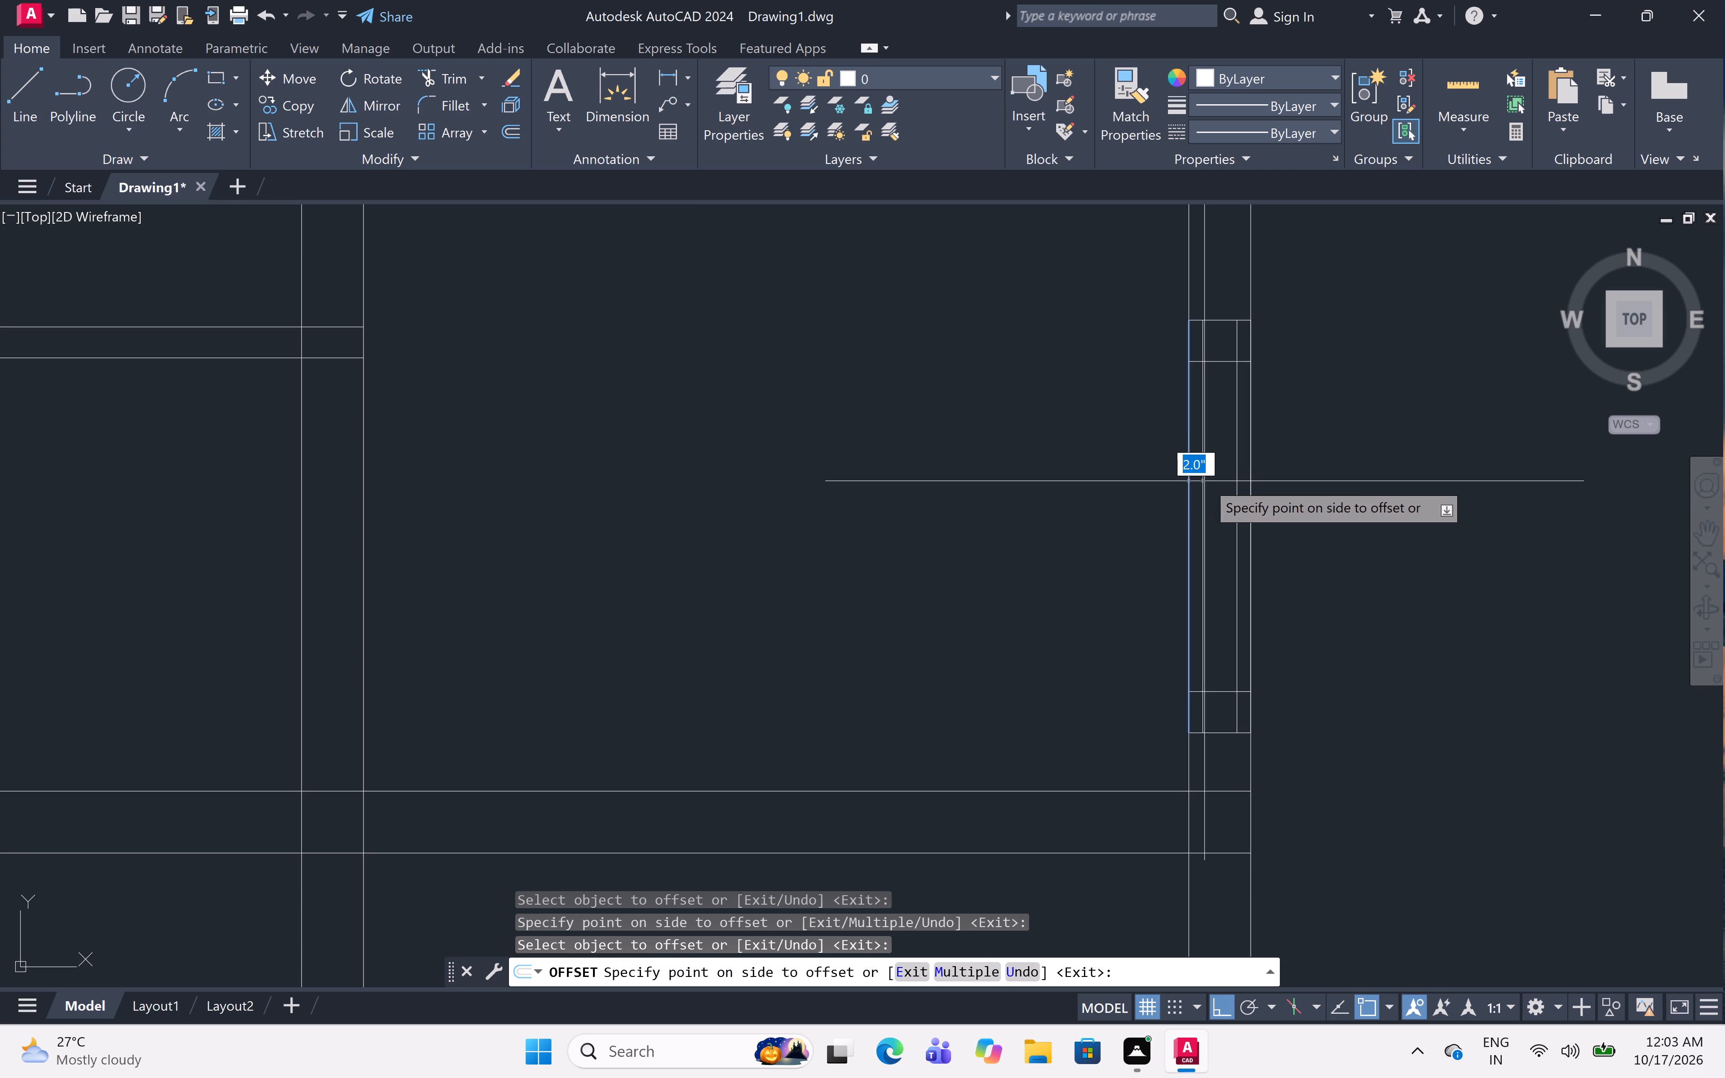
left_click(1212, 481)
Offset the outer and inner face lines of the right wall's lower opening 2" into the wall.
scroll(1252, 420, "down", 2)
scroll(1220, 547, "down", 2)
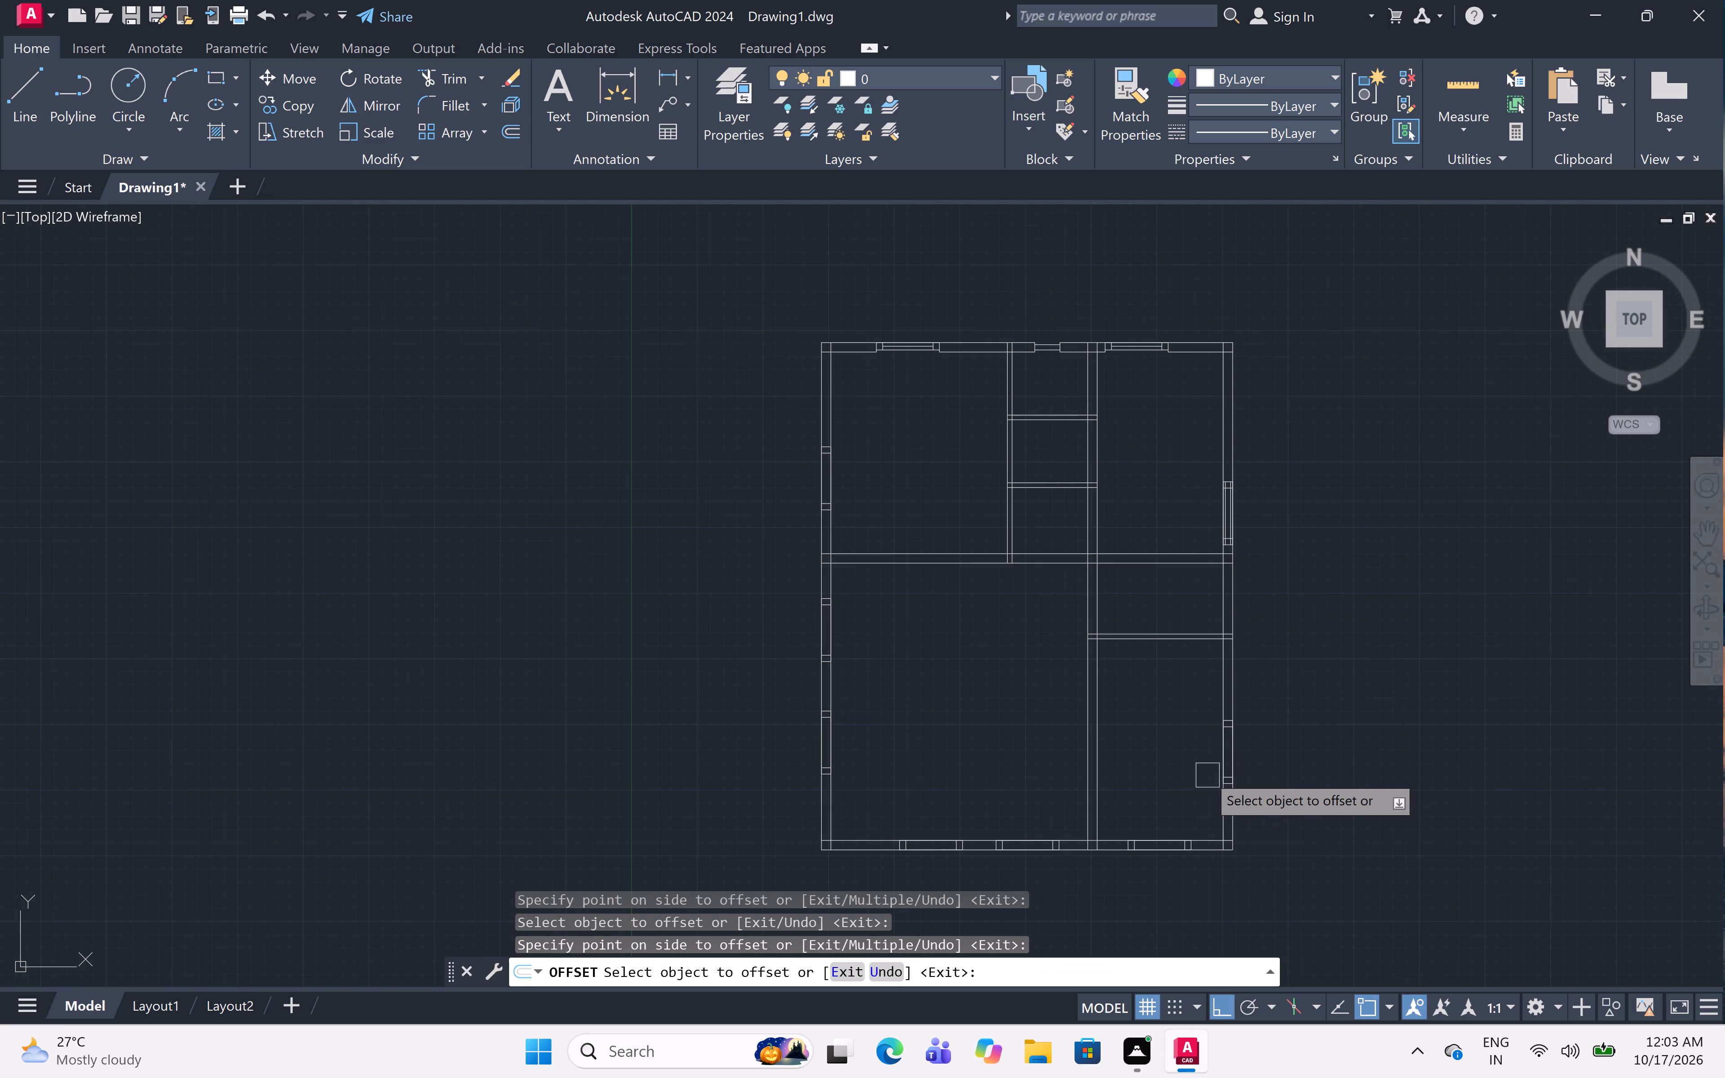
scroll(1221, 762, "up", 3)
left_click(1268, 741)
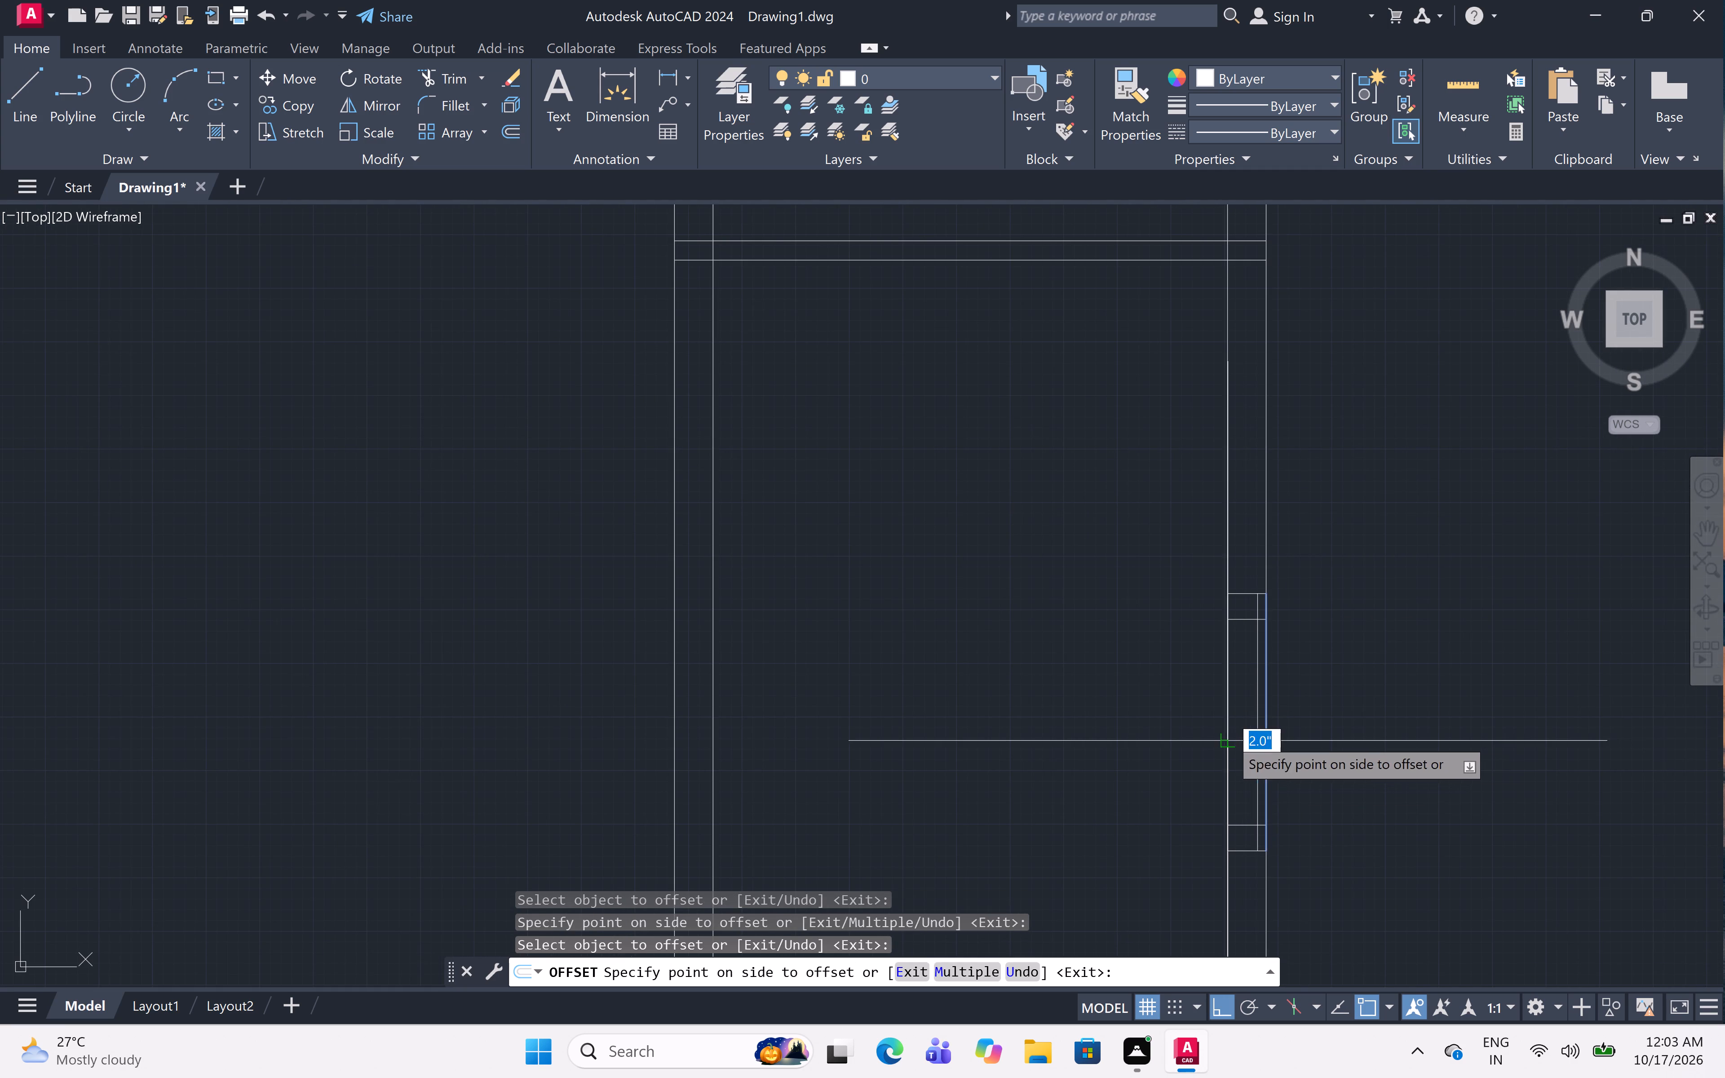
left_click(1228, 737)
left_click(1228, 735)
left_click(1272, 729)
Offset the inner and outer face lines of the left wall's lowest opening 2" into the wall.
scroll(1308, 648, "down", 3)
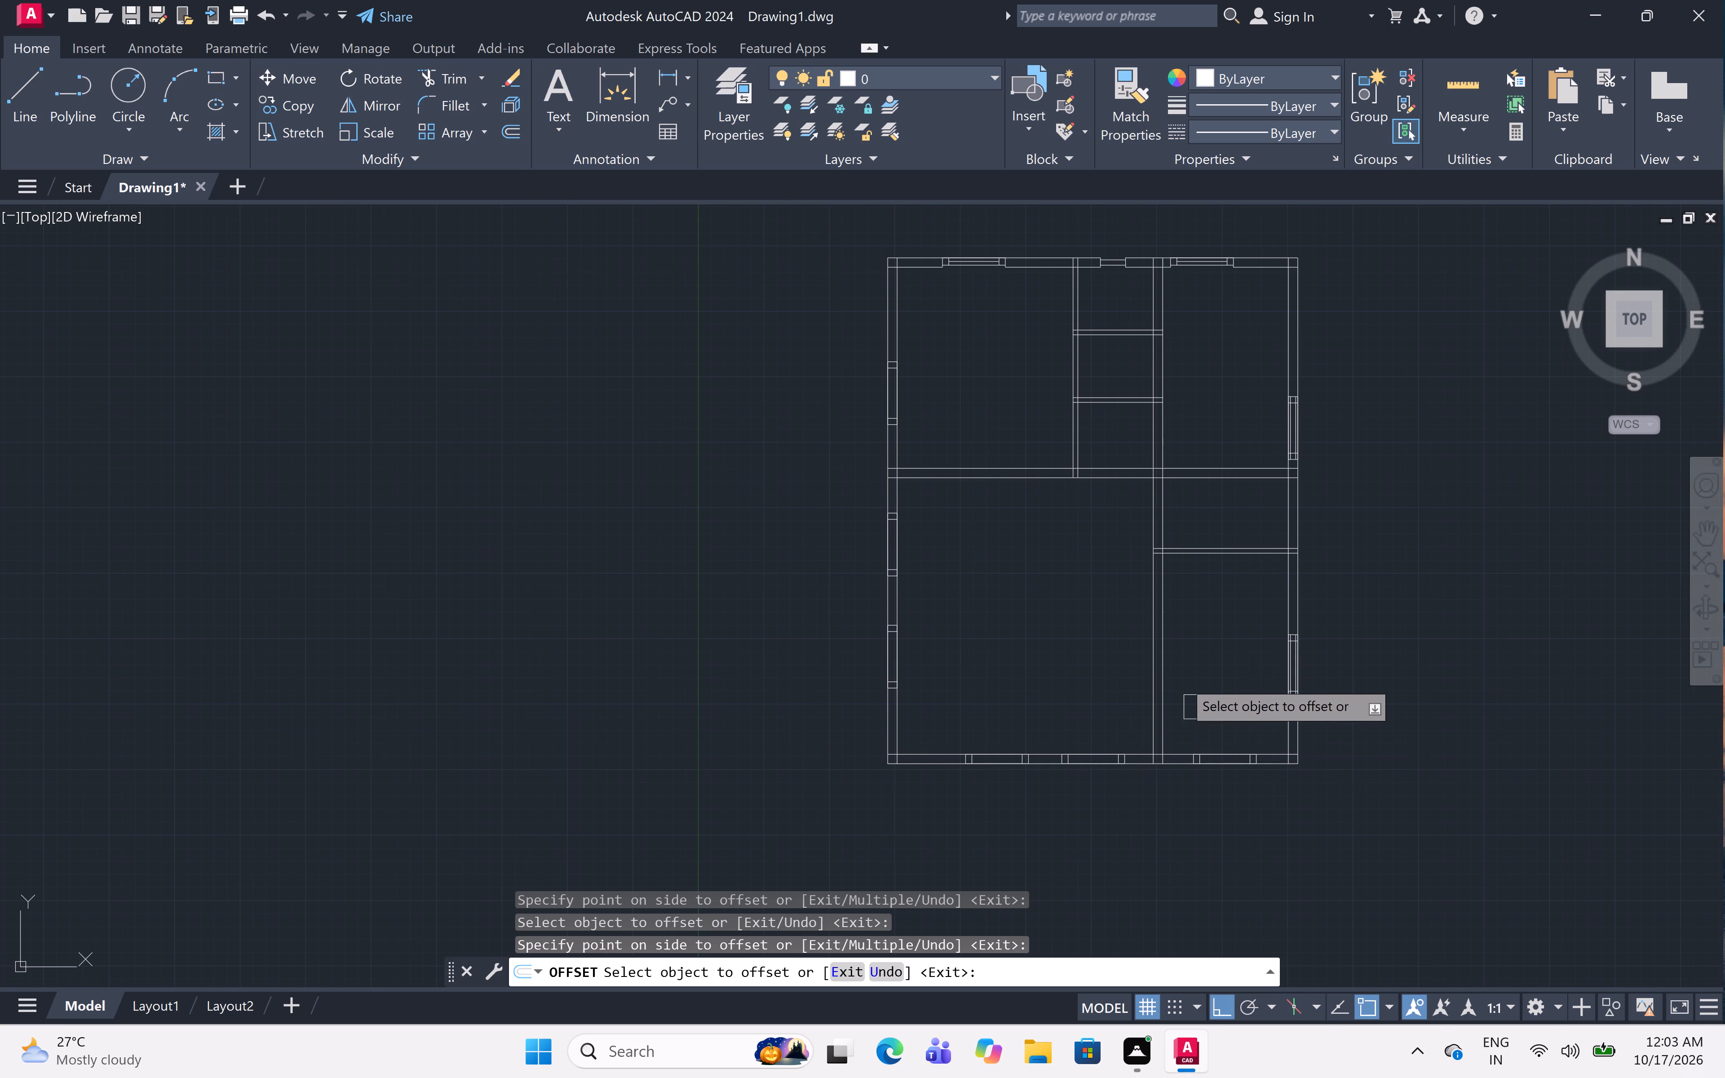
scroll(886, 658, "up", 3)
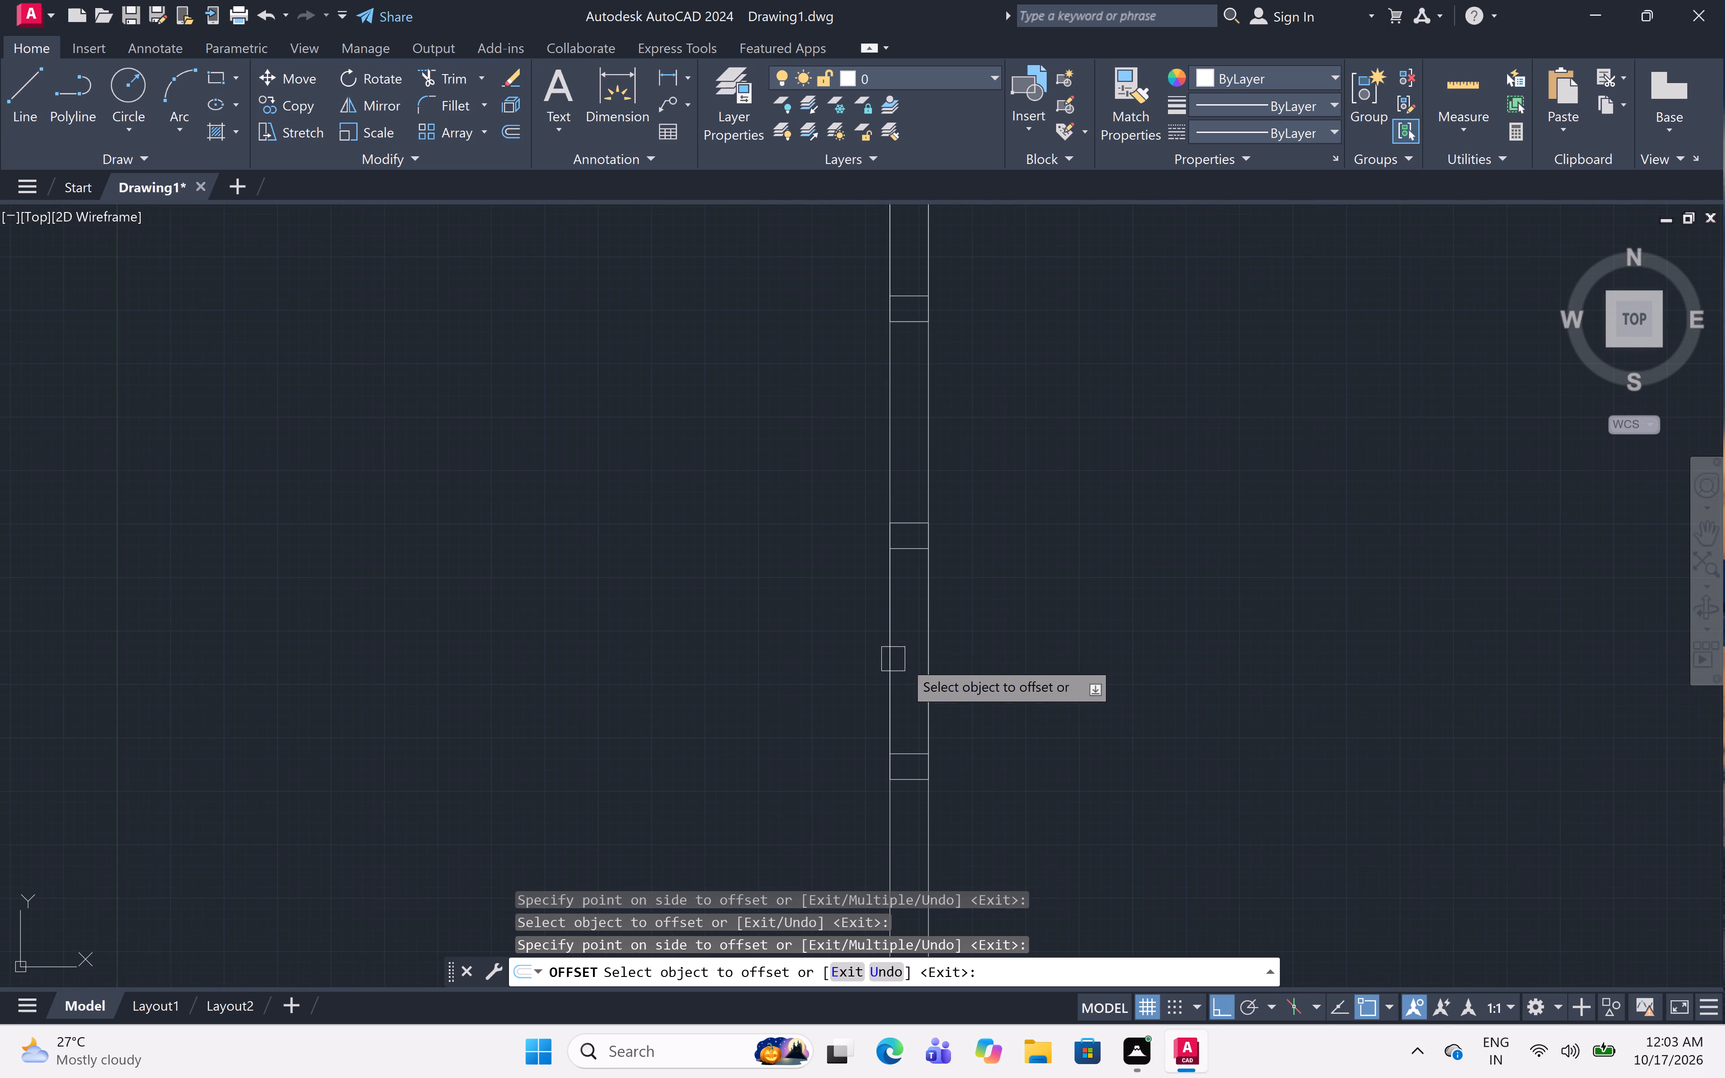
left_click(932, 655)
left_click(835, 653)
left_click(890, 662)
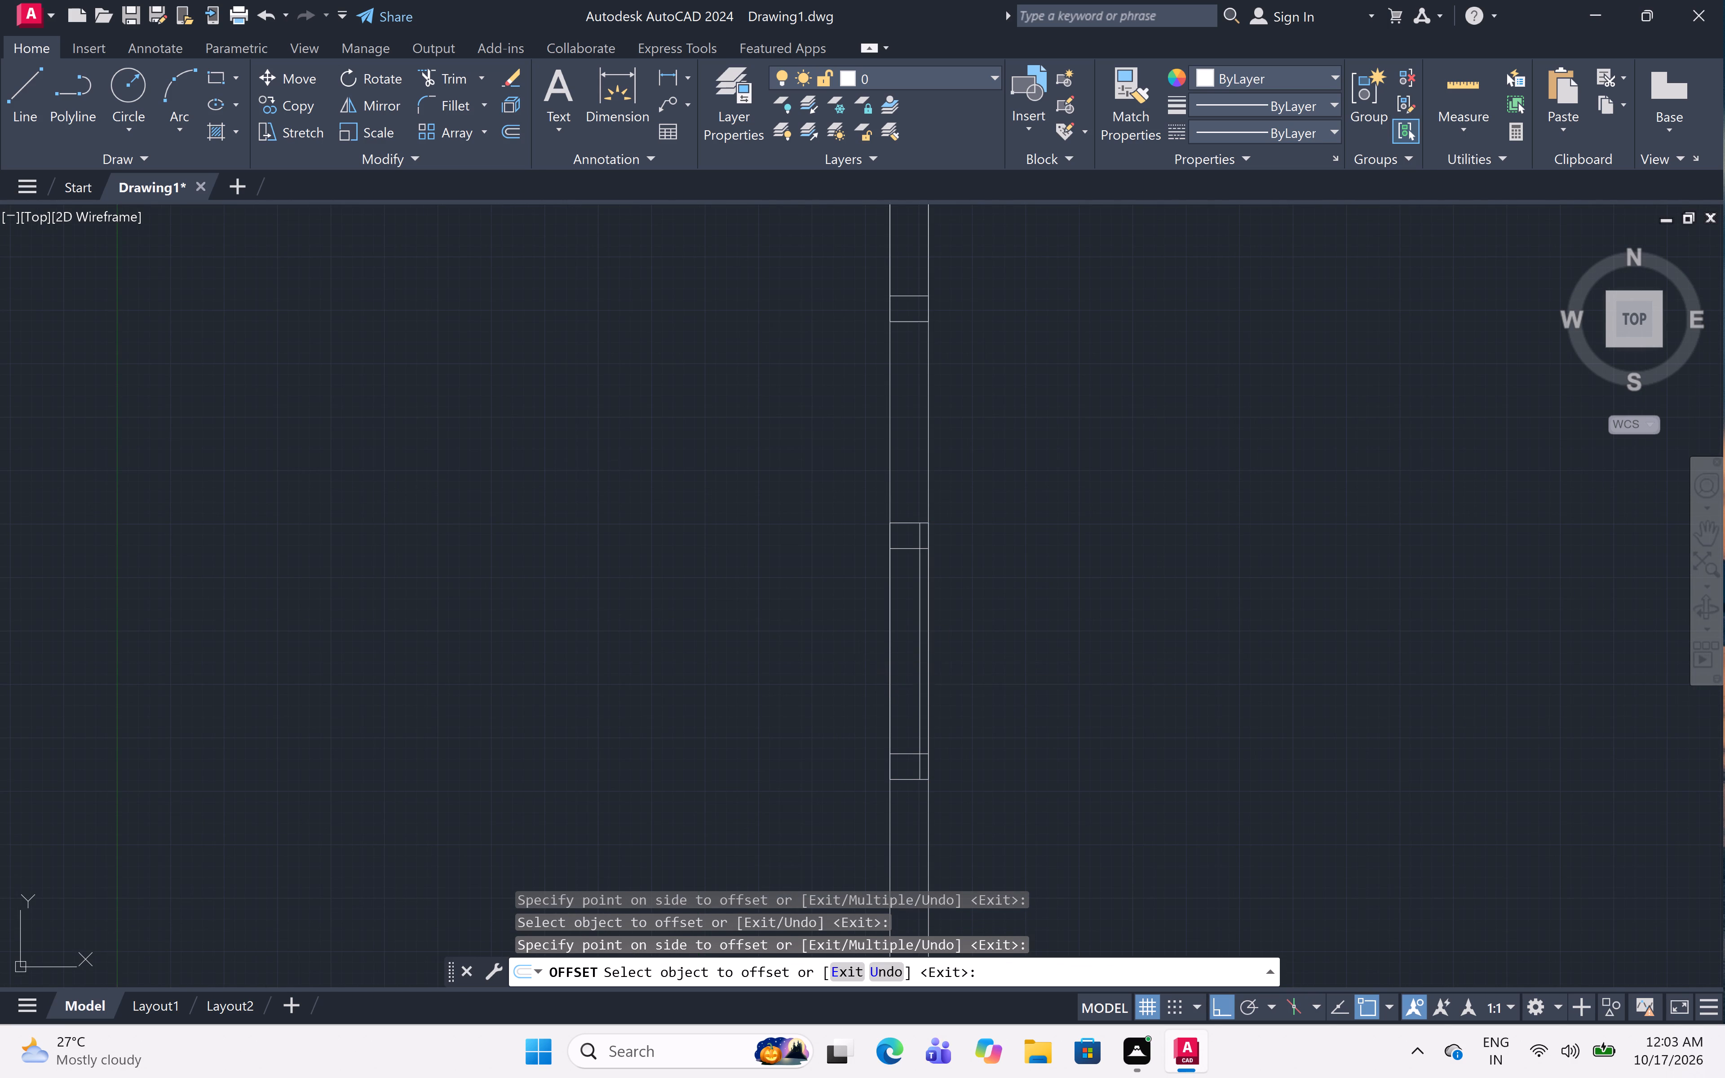
left_click(950, 665)
Offset the inner and outer face lines of the left wall's middle opening 2" into the wall.
scroll(959, 593, "down", 2)
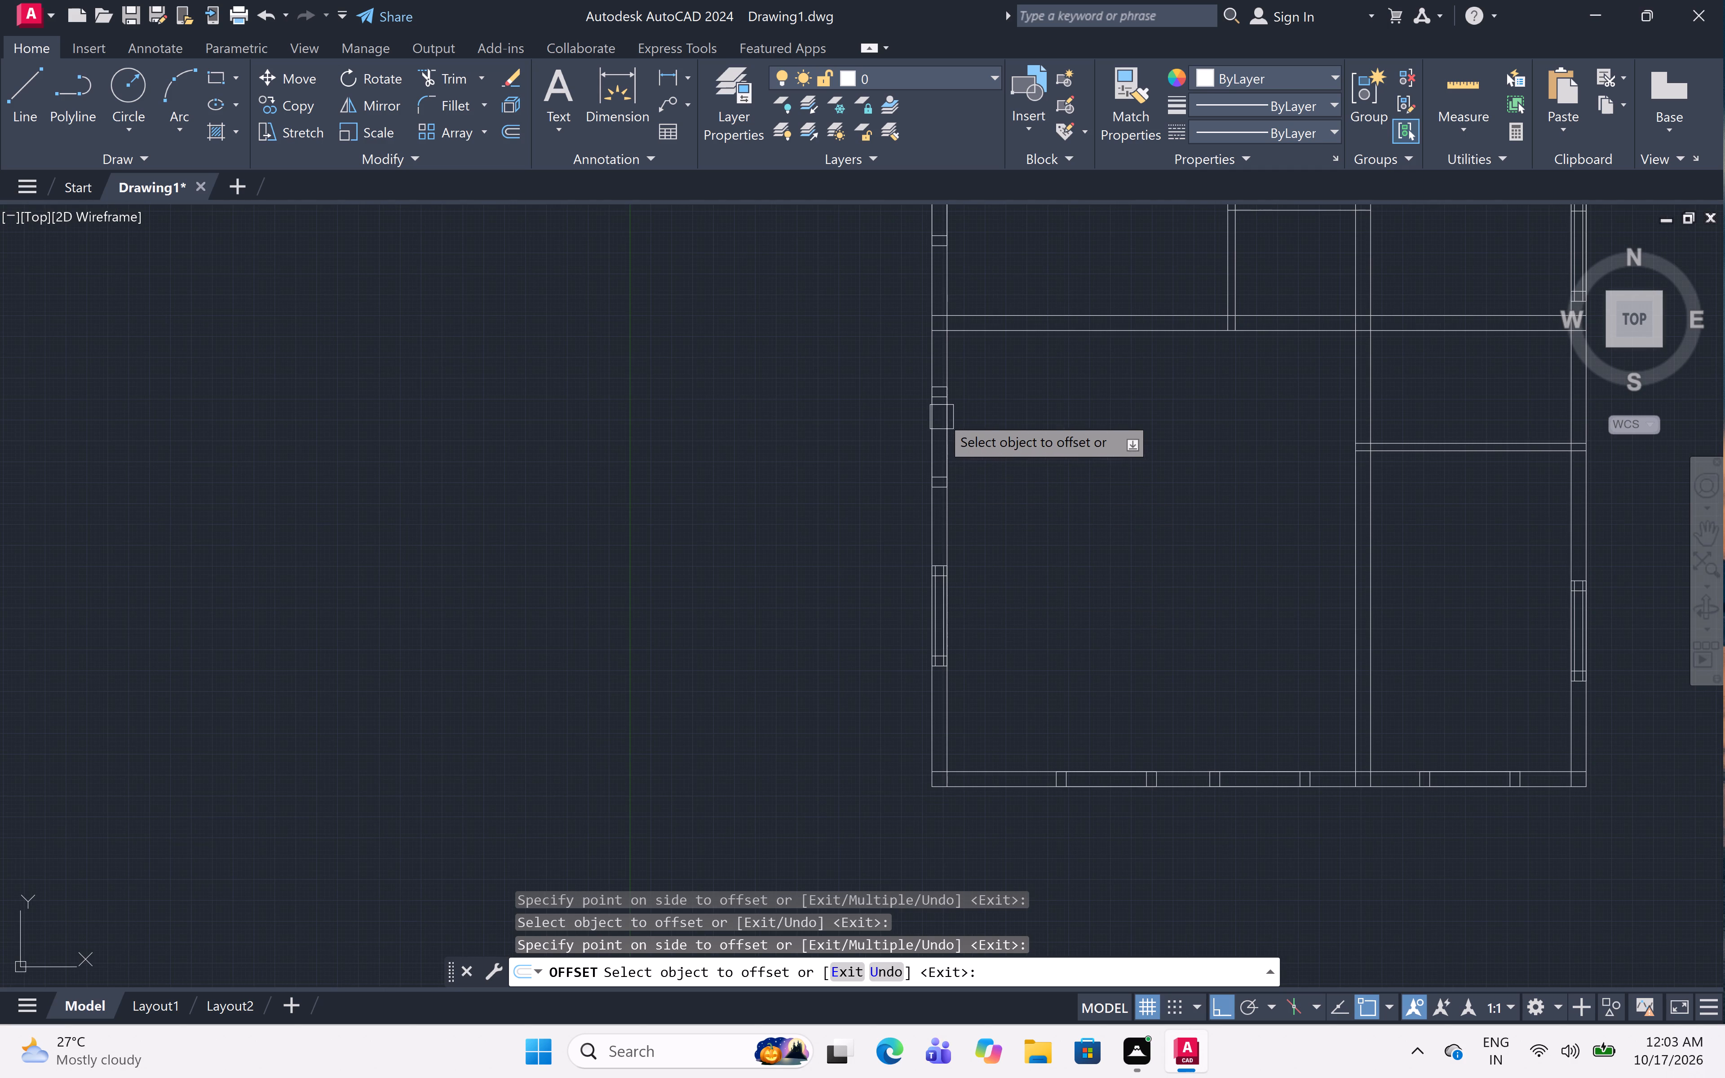
scroll(936, 405, "up", 3)
left_click(979, 501)
left_click(932, 502)
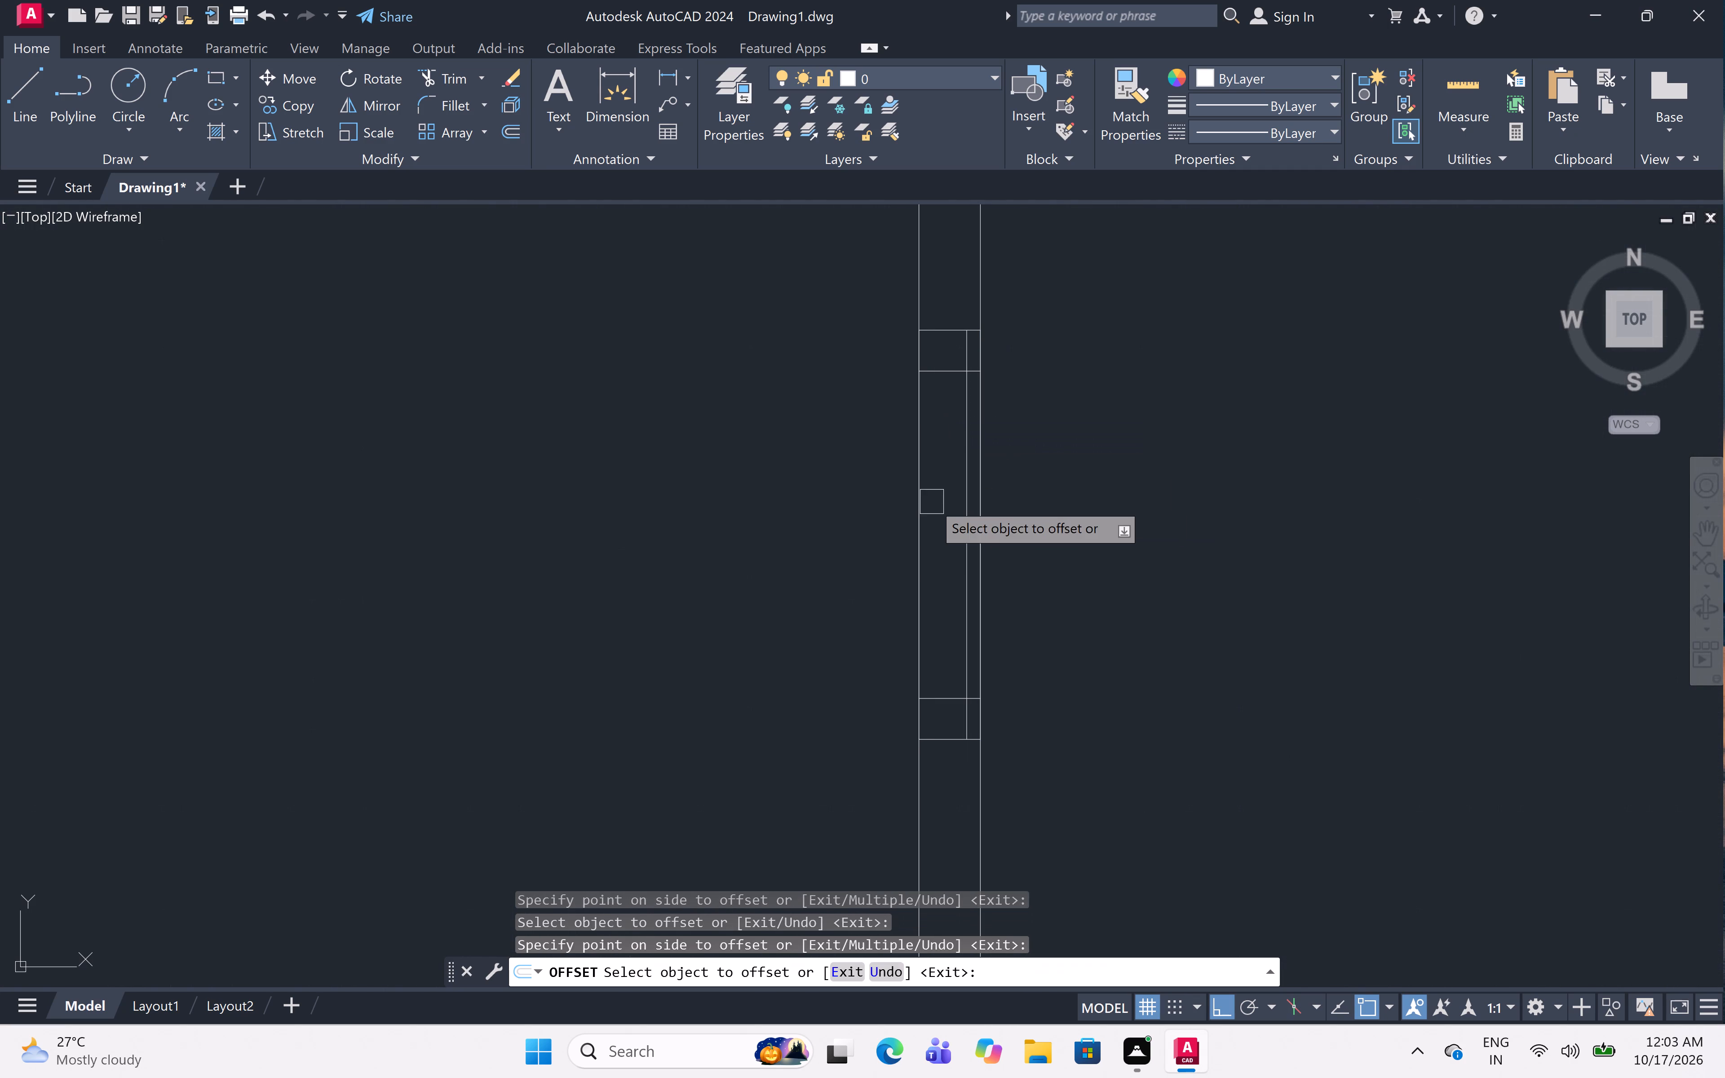
left_click(920, 494)
left_click(964, 502)
Offset the inner and outer face lines of the left wall's upper opening 2" into the wall.
scroll(1001, 477, "down", 3)
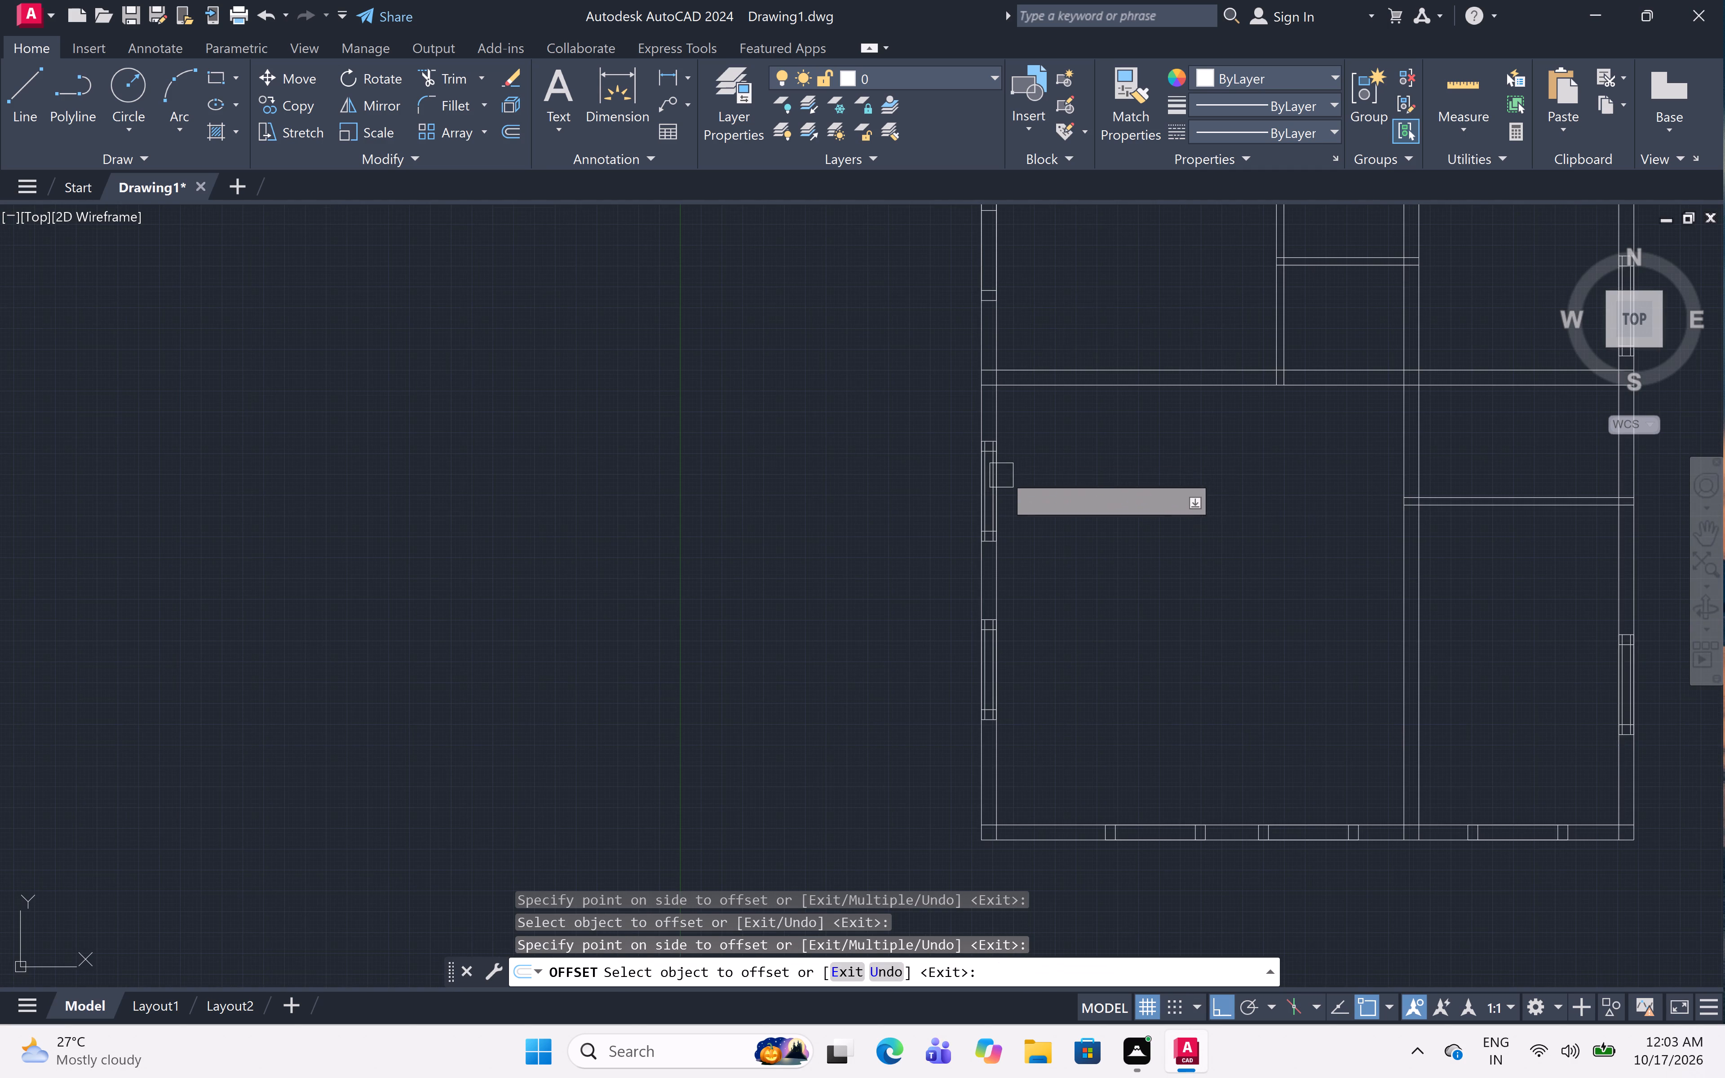
middle_click_drag(1022, 278, 1050, 449)
scroll(1044, 336, "up", 2)
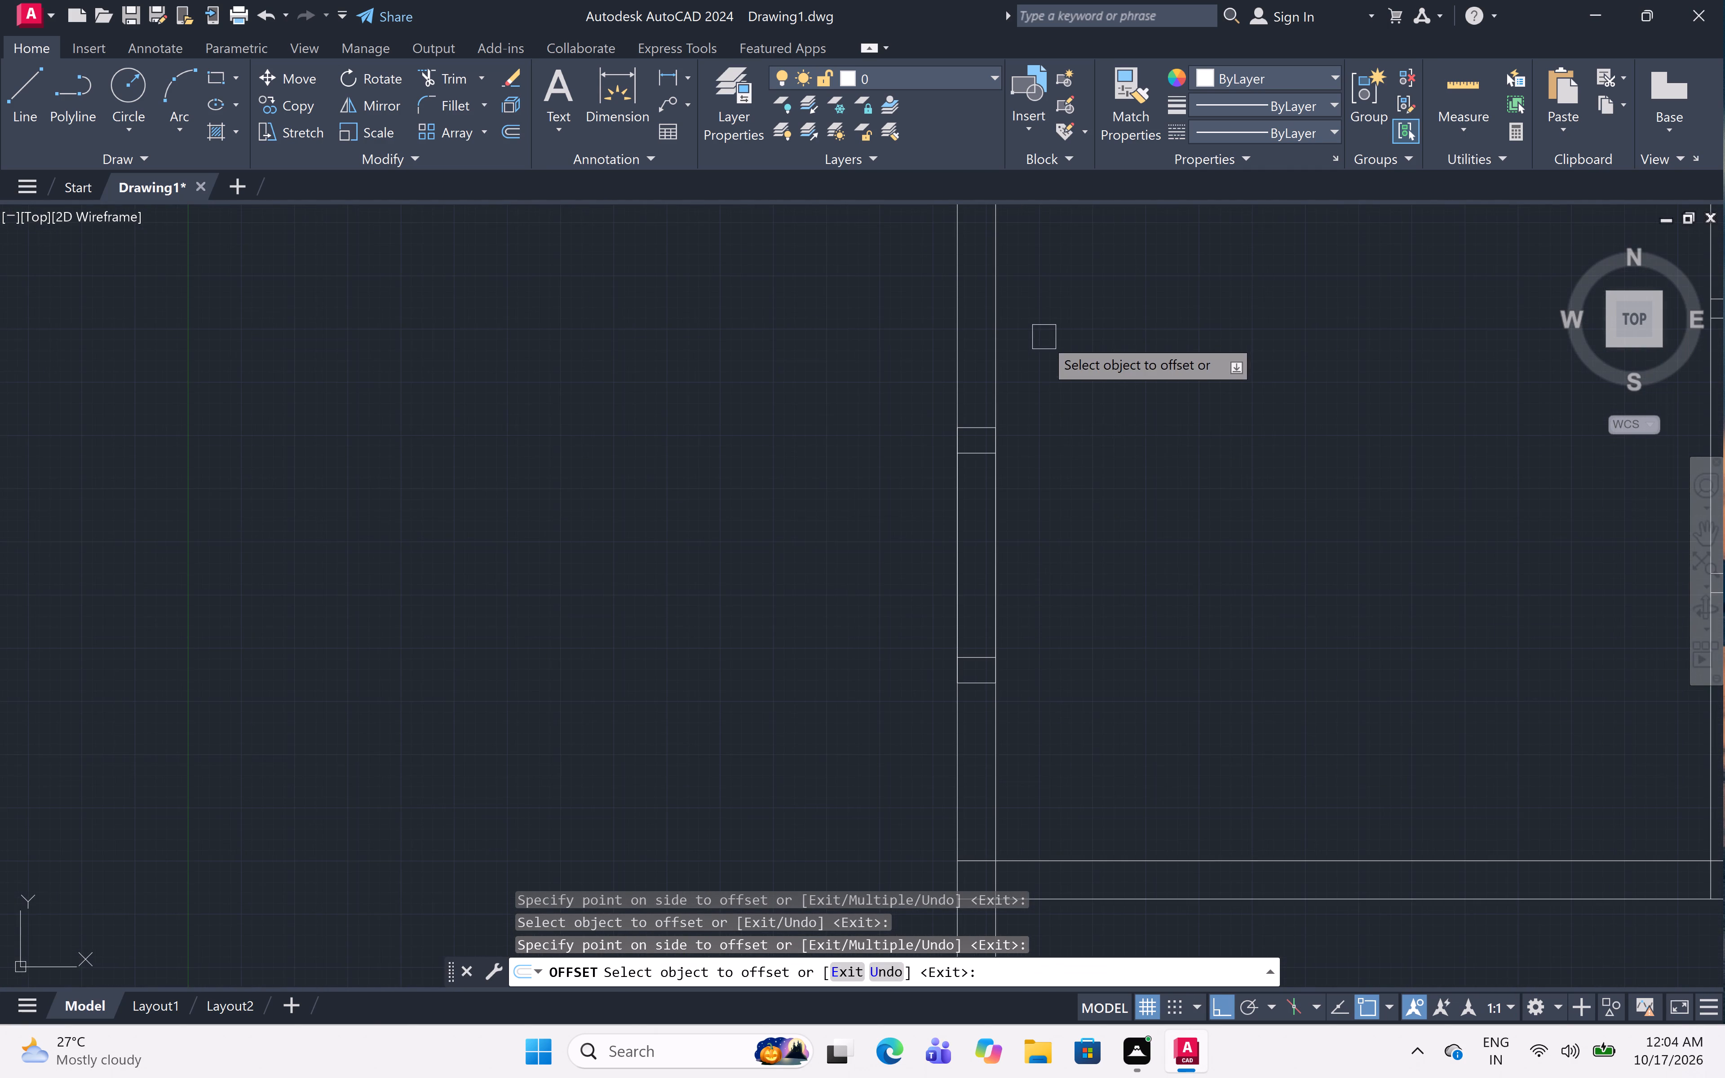
scroll(1008, 633, "up", 1)
left_click(986, 575)
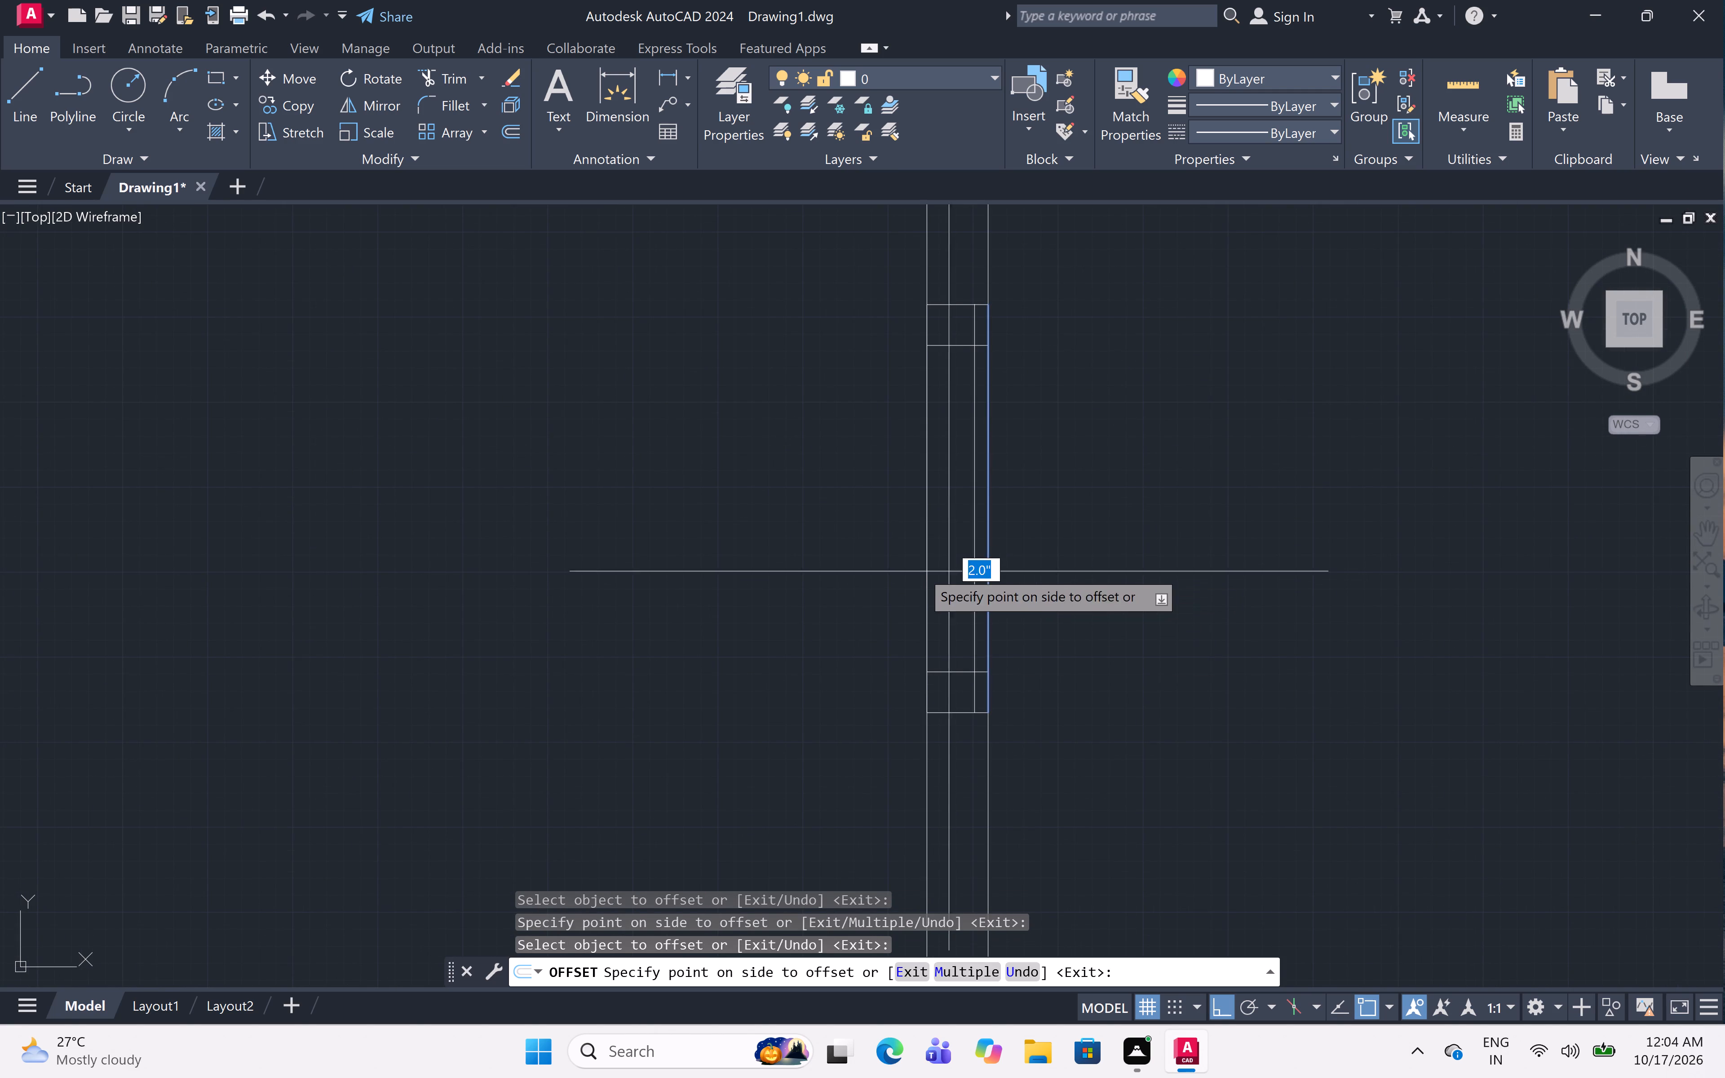
left_click(918, 569)
left_click(918, 568)
left_click(1028, 576)
scroll(1043, 508, "down", 4)
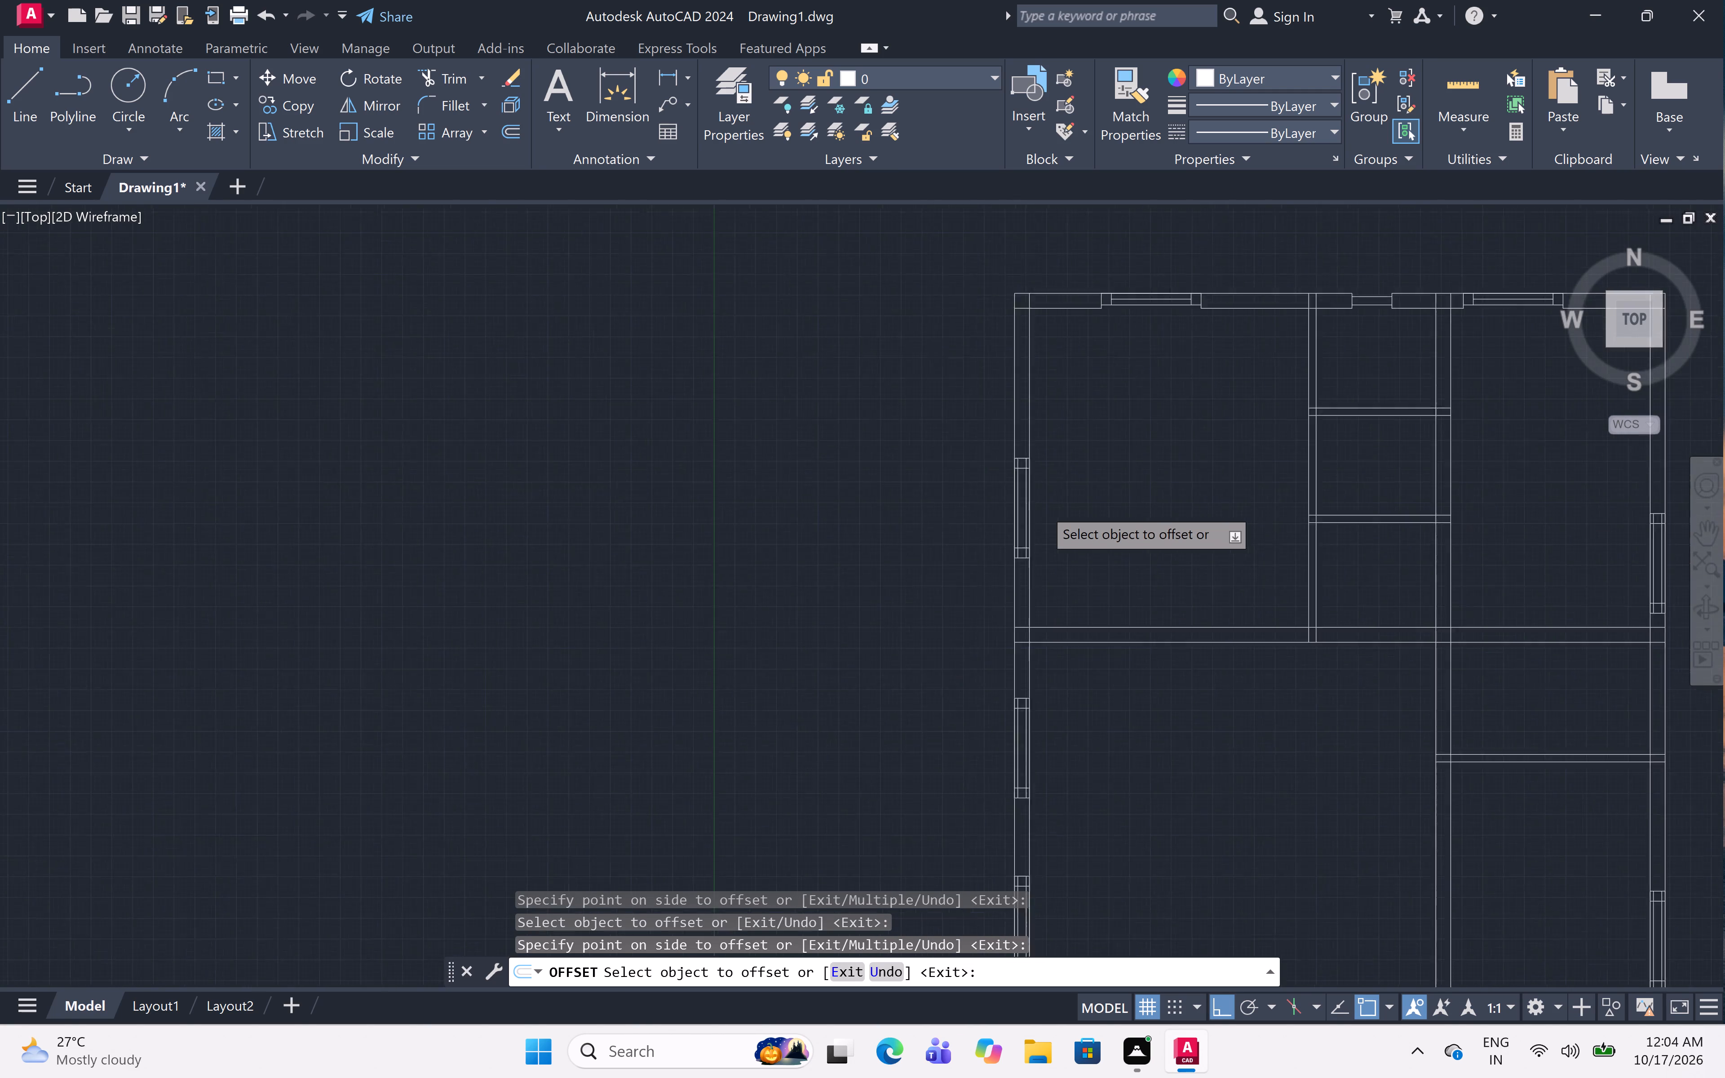
scroll(1043, 508, "down", 1)
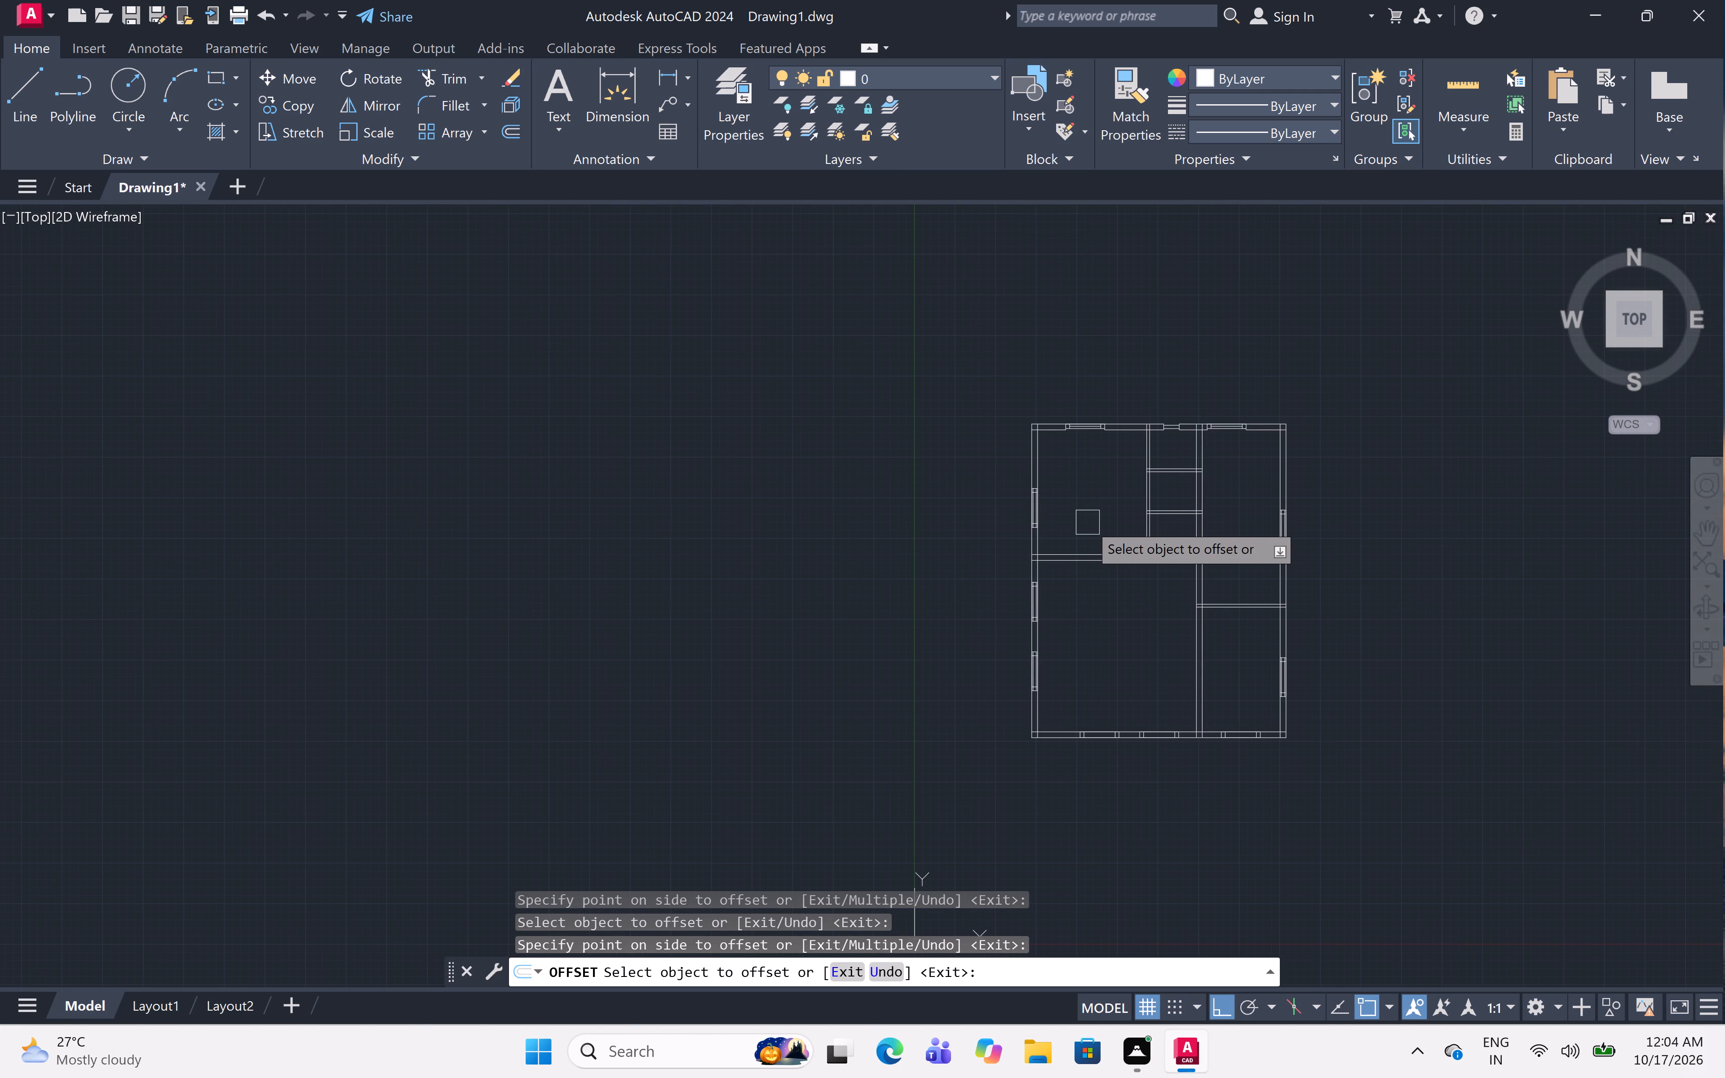
key("Escape")
Trim the inner wall line across the left wall's upper opening and the jamb stubs projecting past the inner offset line.
scroll(1035, 495, "up", 3)
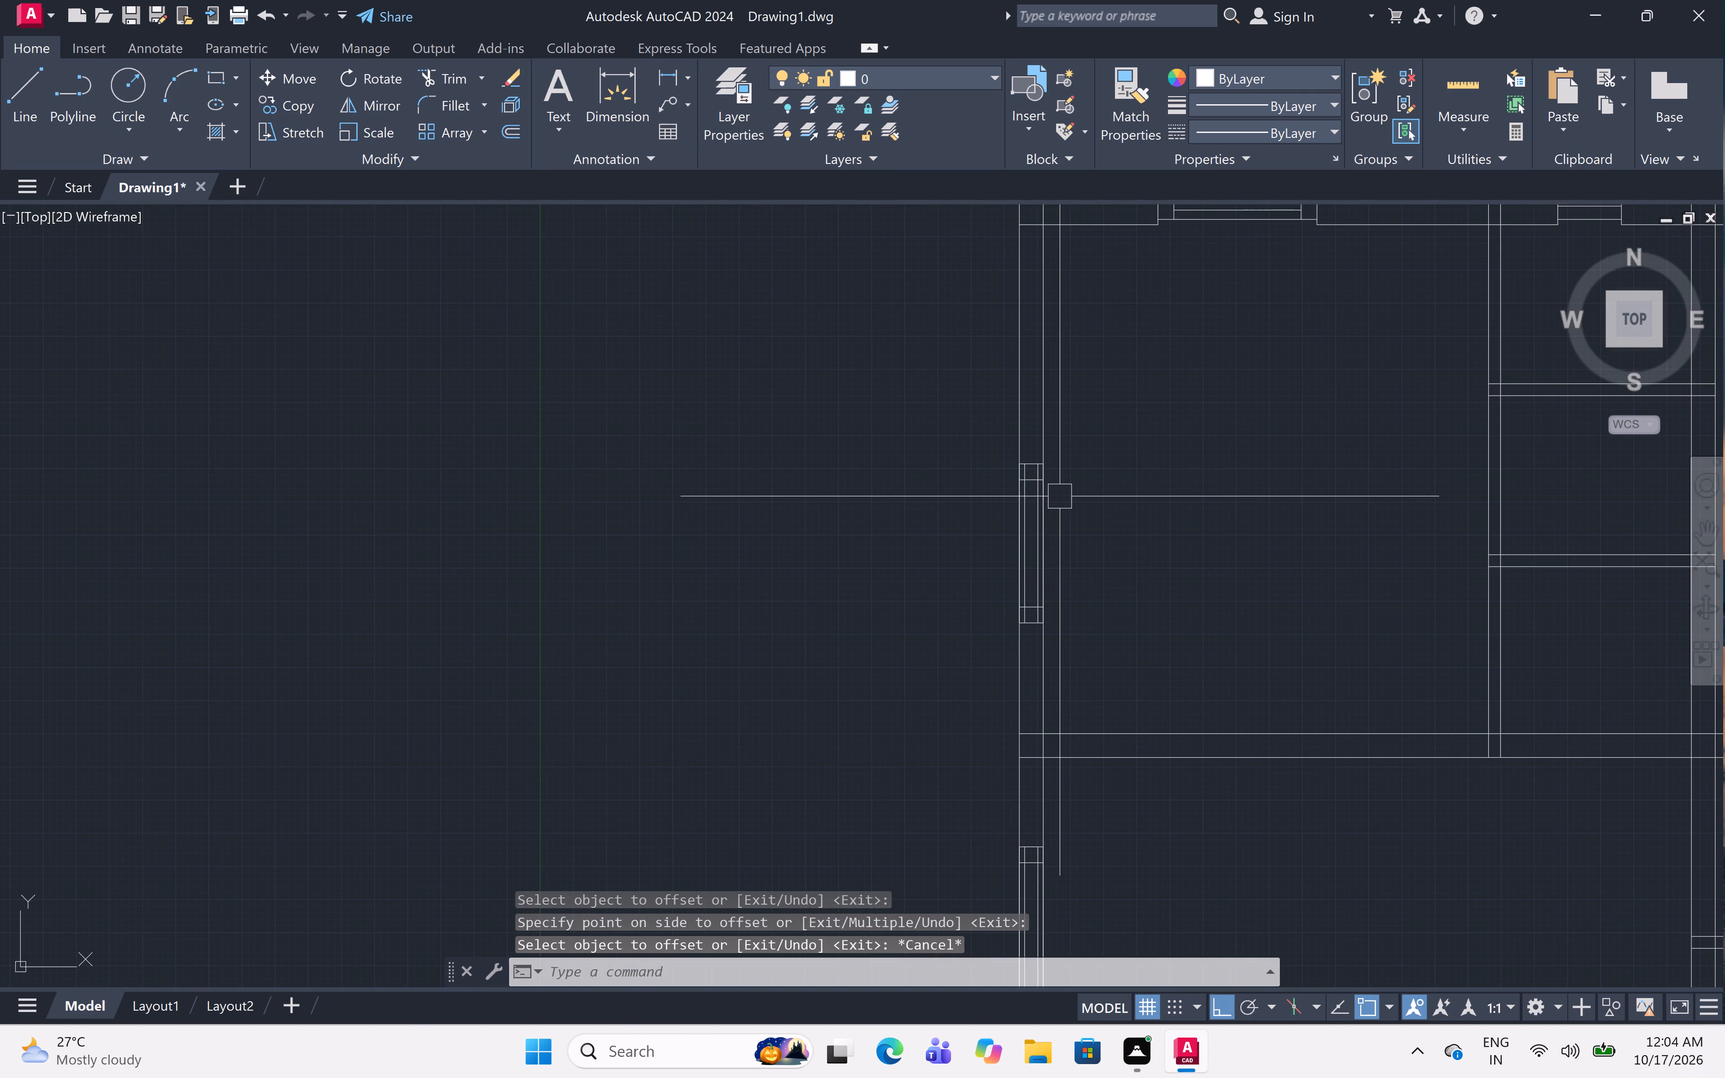
scroll(1055, 517, "up", 3)
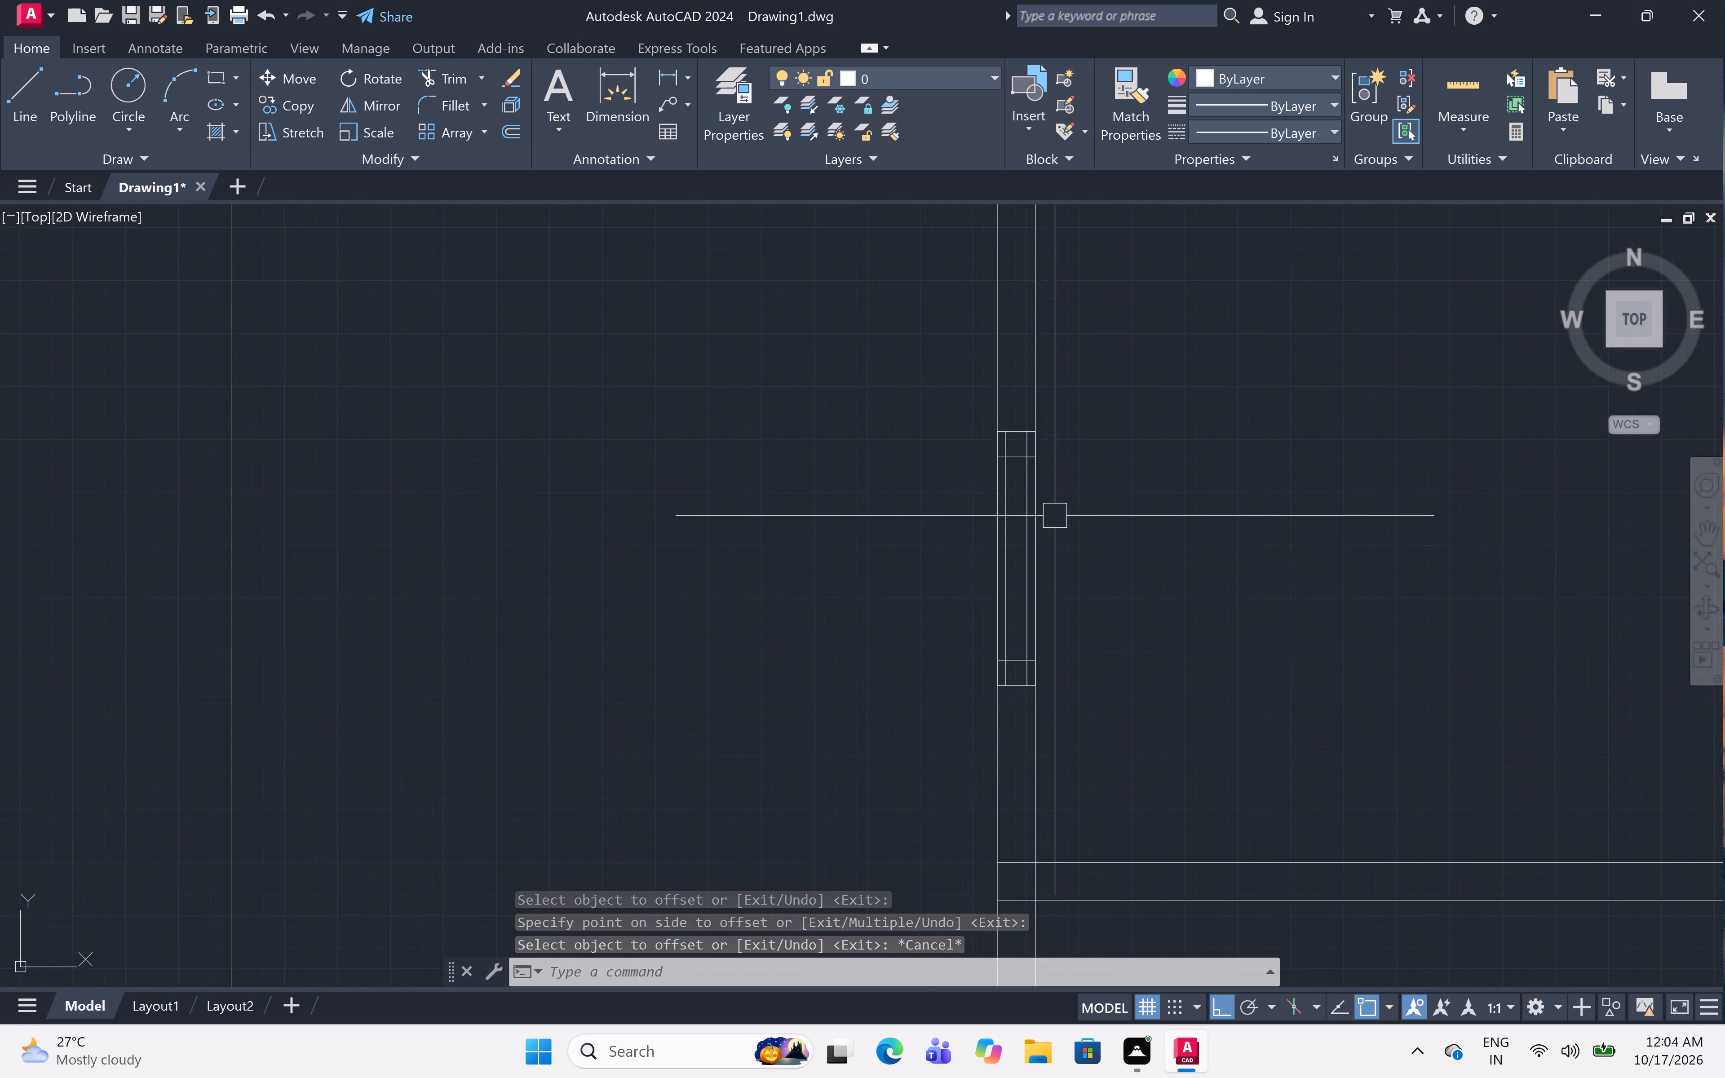
type("tr")
key("space")
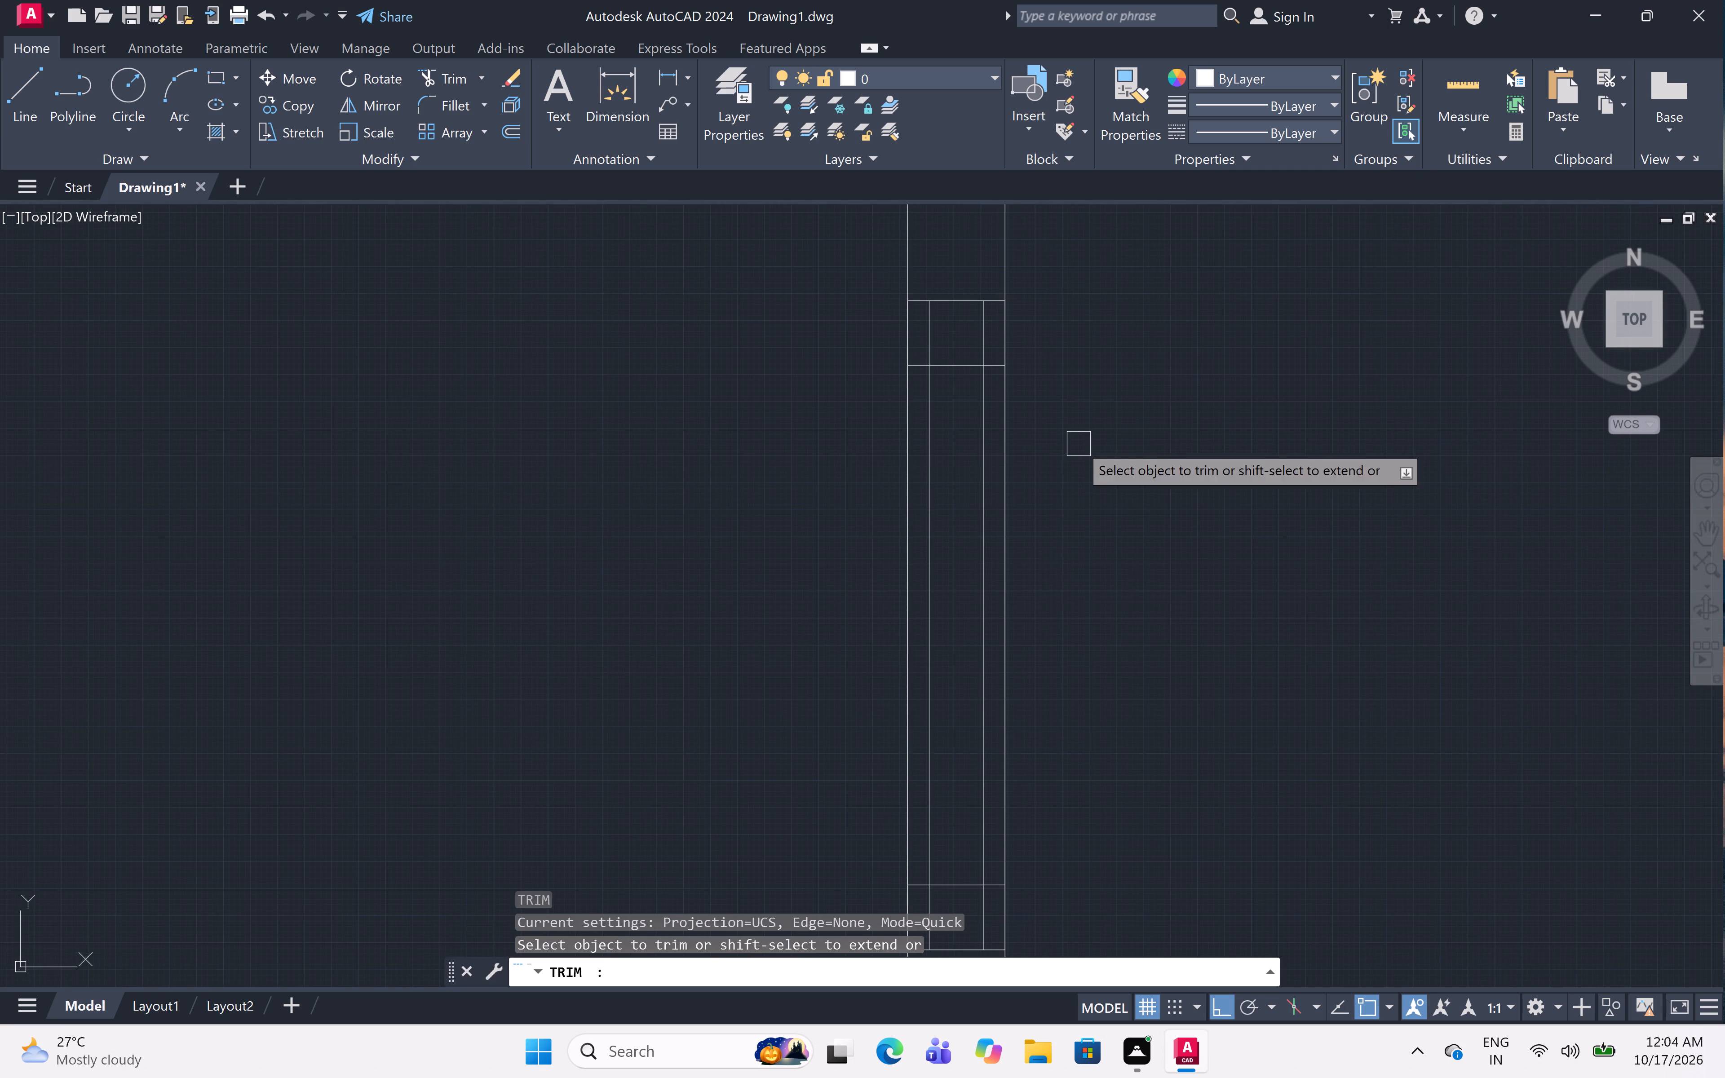
left_click(1000, 332)
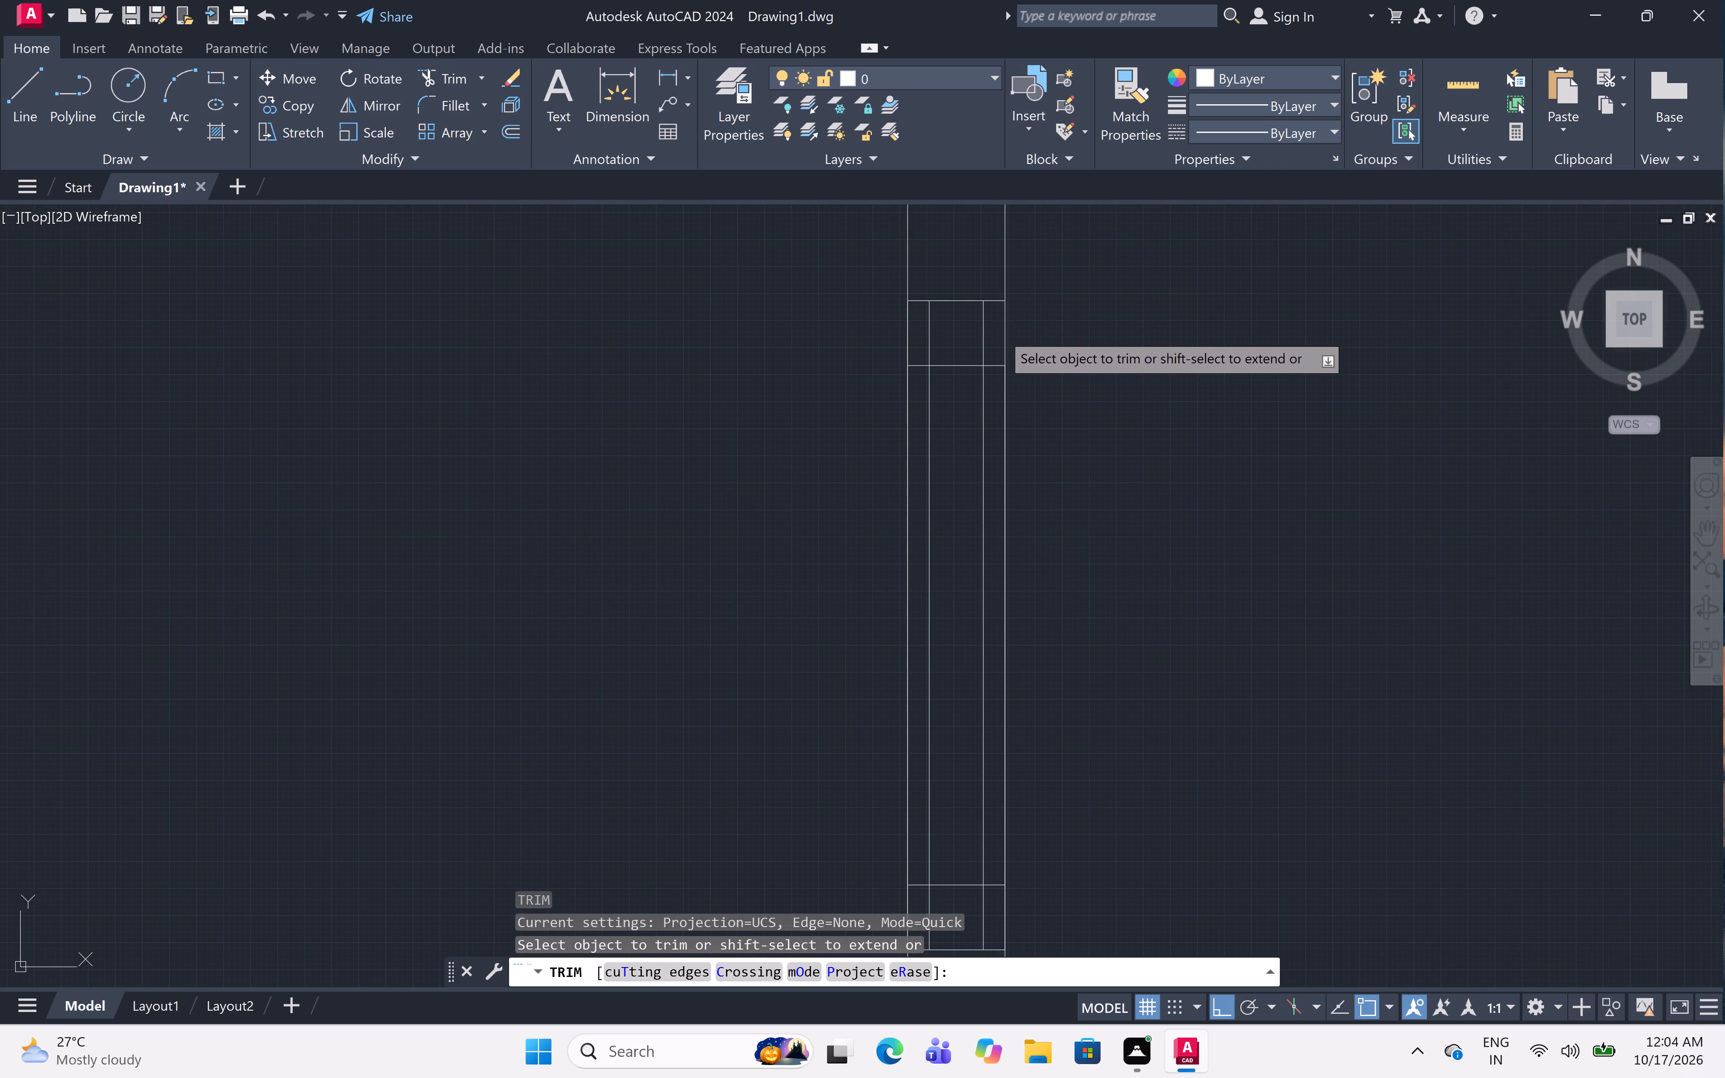
left_click(1017, 345)
double_click(1004, 367)
left_click(1002, 360)
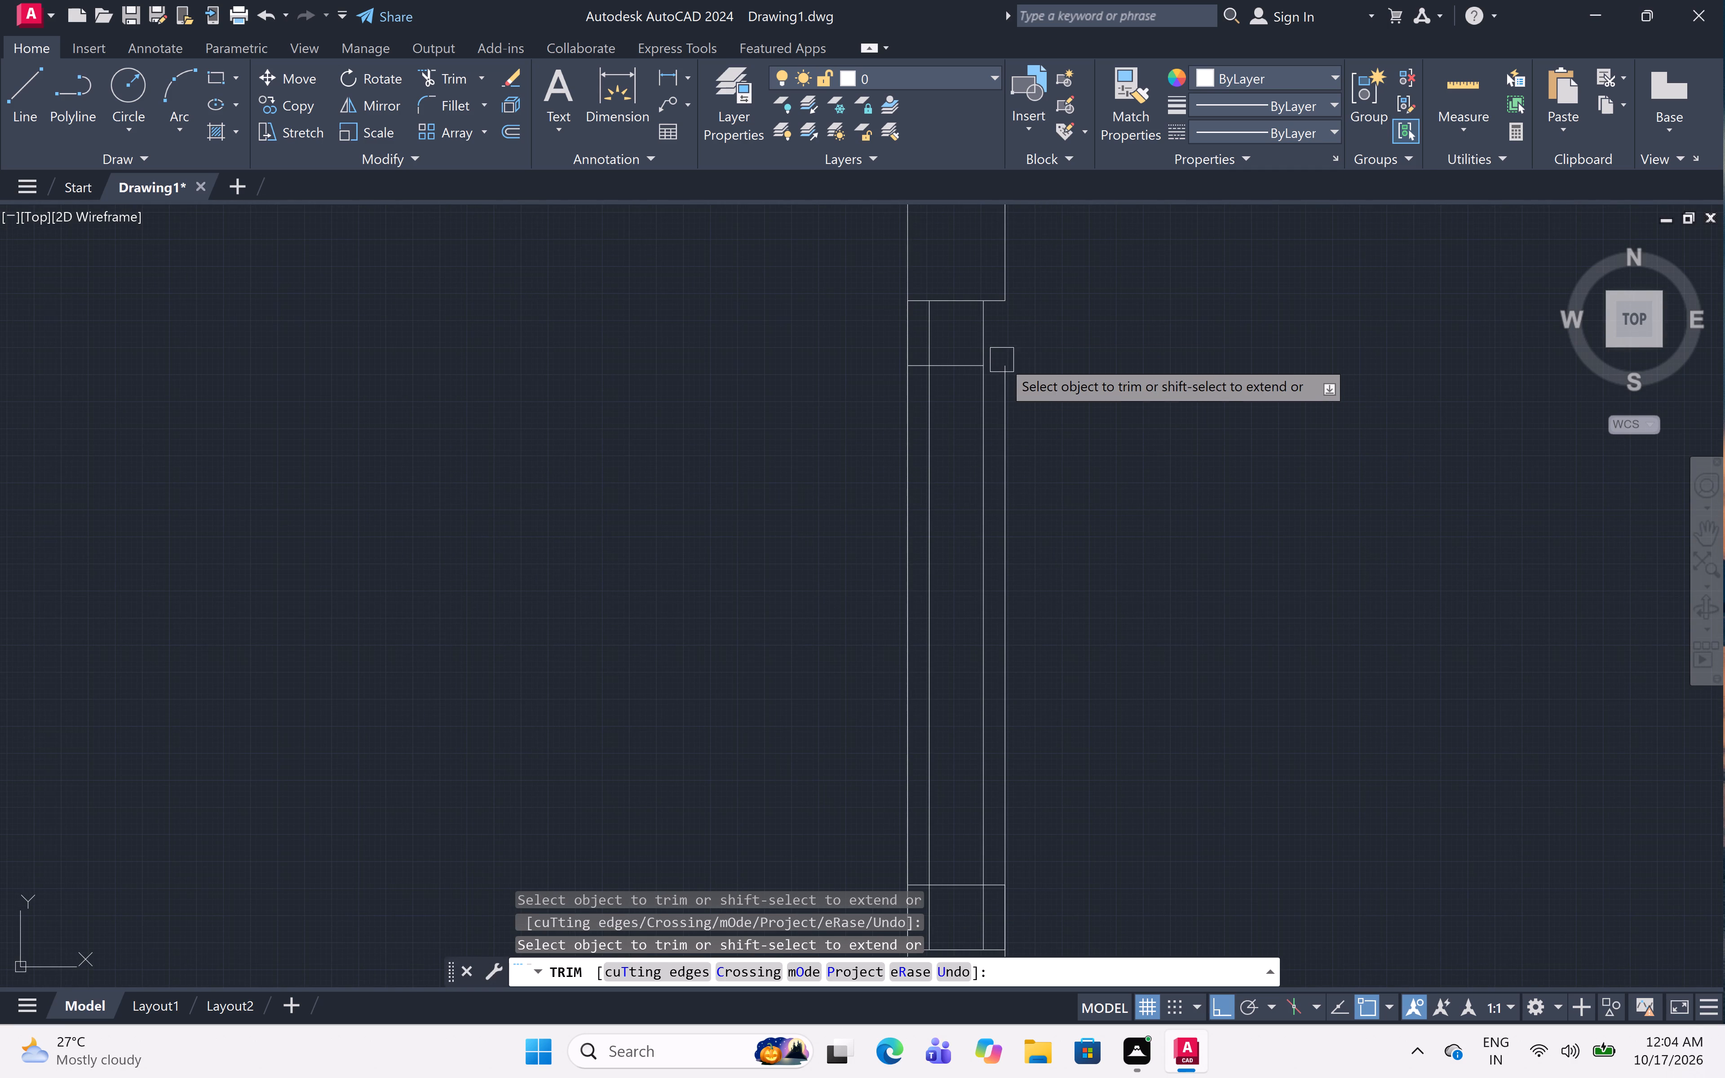
left_click(1004, 367)
scroll(1038, 546, "down", 2)
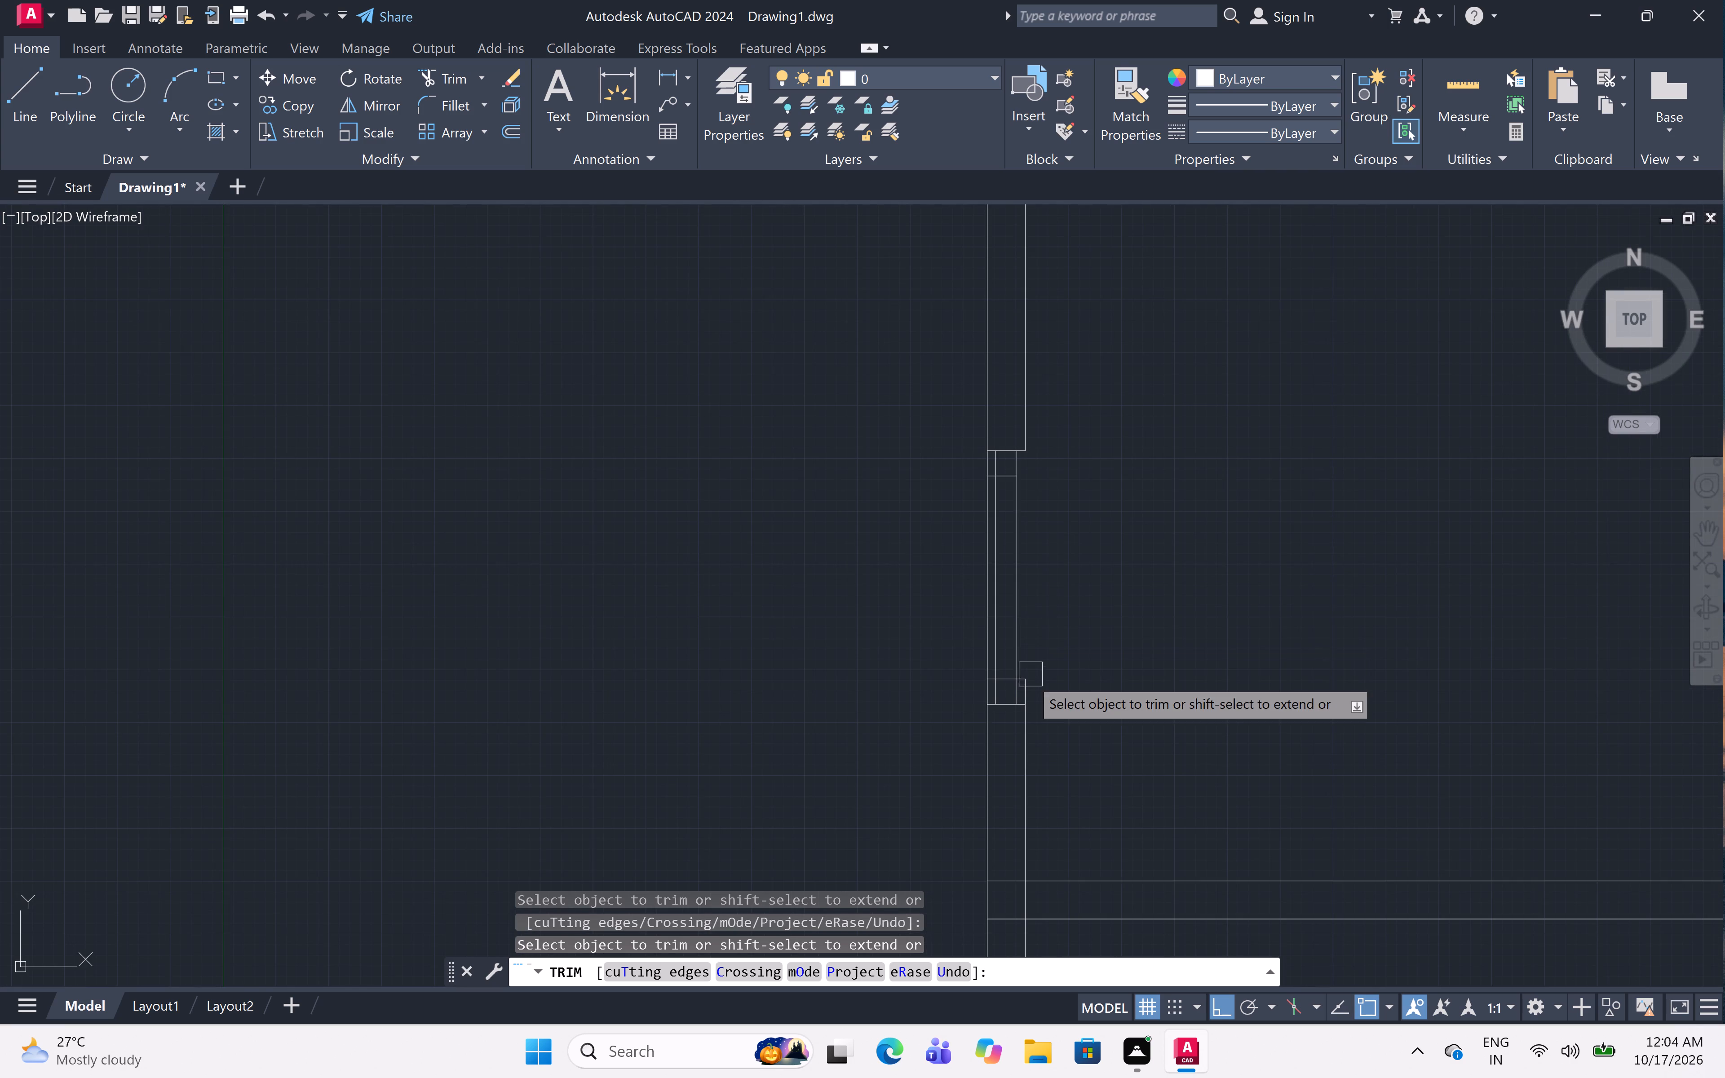
scroll(1024, 689, "up", 3)
double_click(1030, 690)
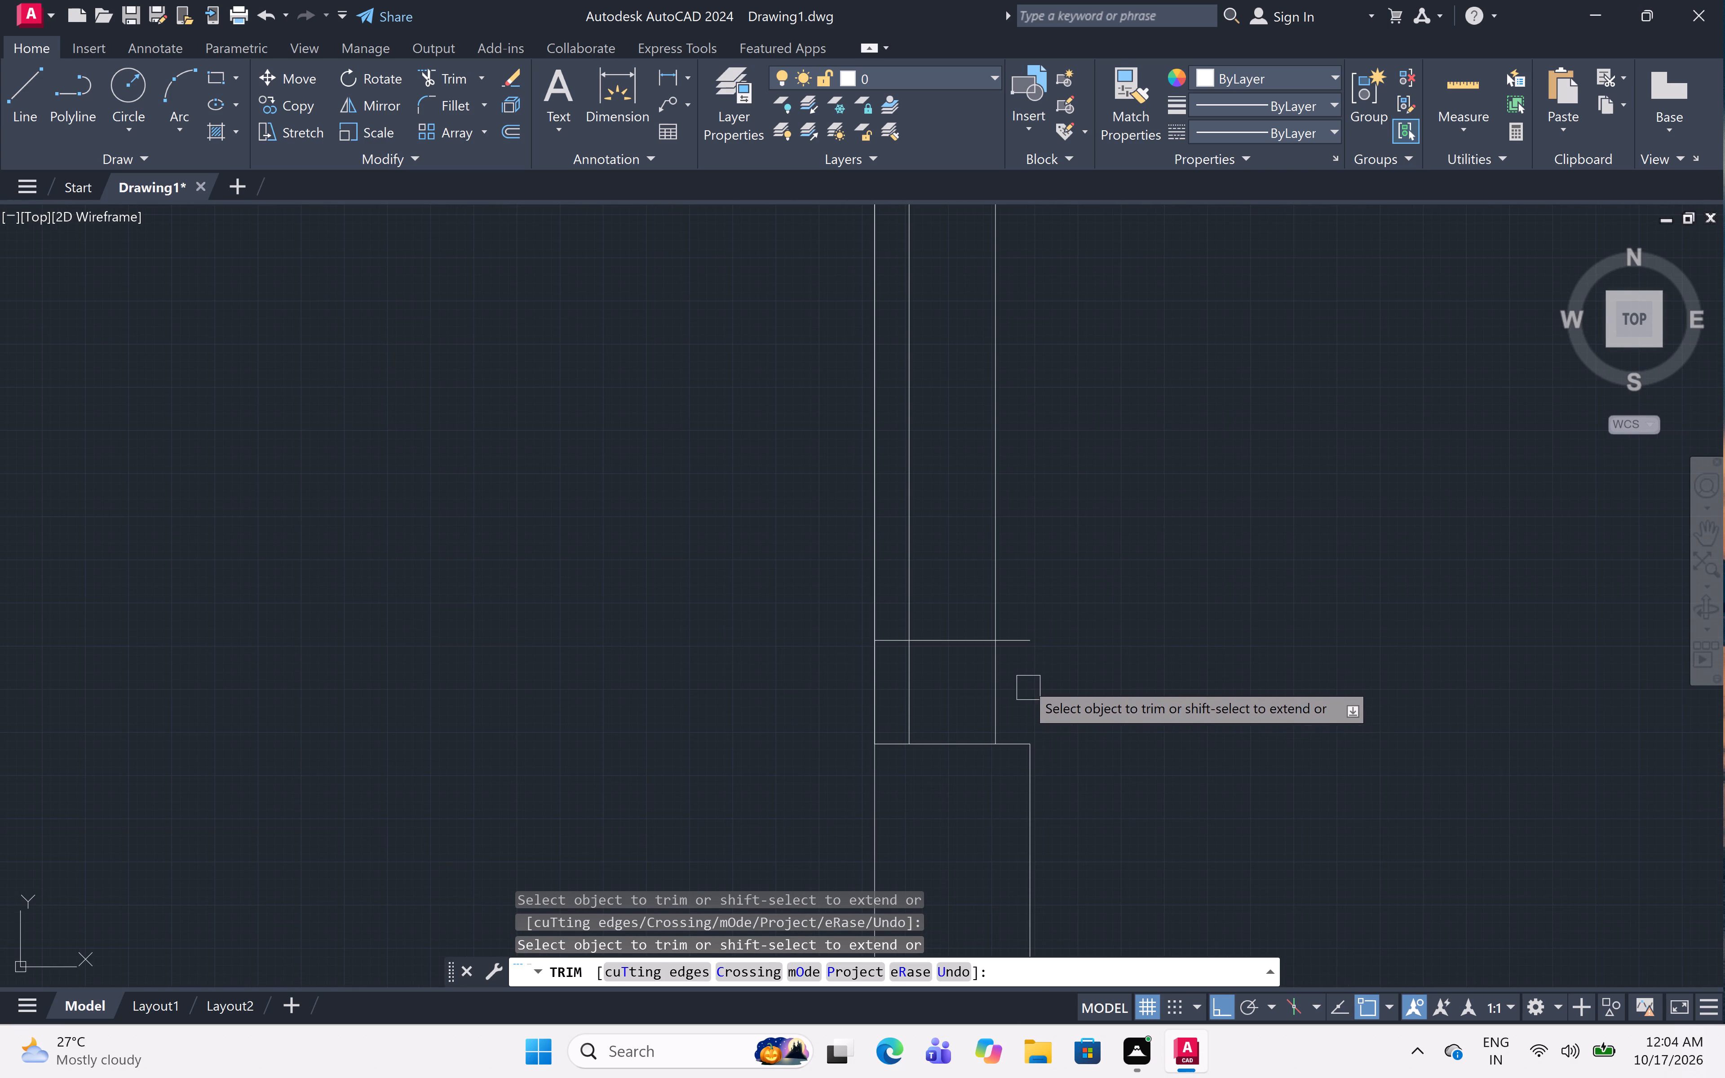
left_click(1017, 641)
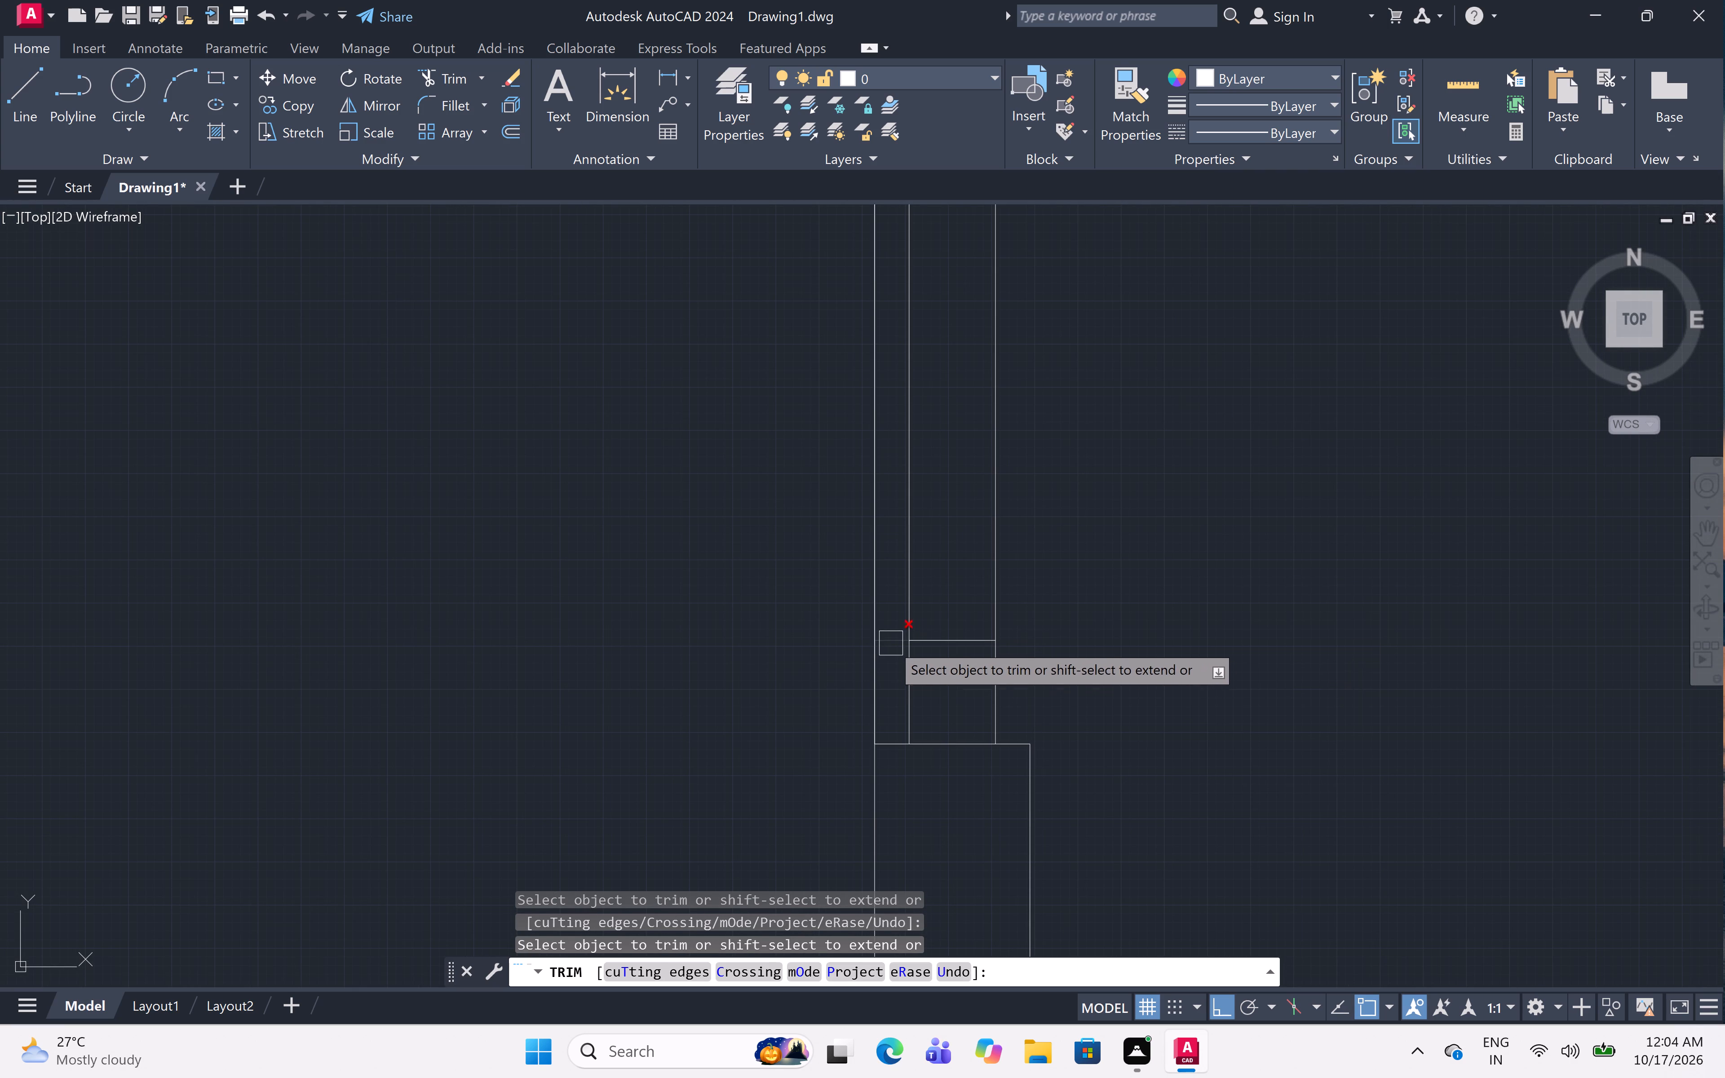
Trim the outer wall line across the left wall's upper opening and the jamb stubs projecting past the outer offset line.
left_click(890, 641)
scroll(886, 642, "down", 2)
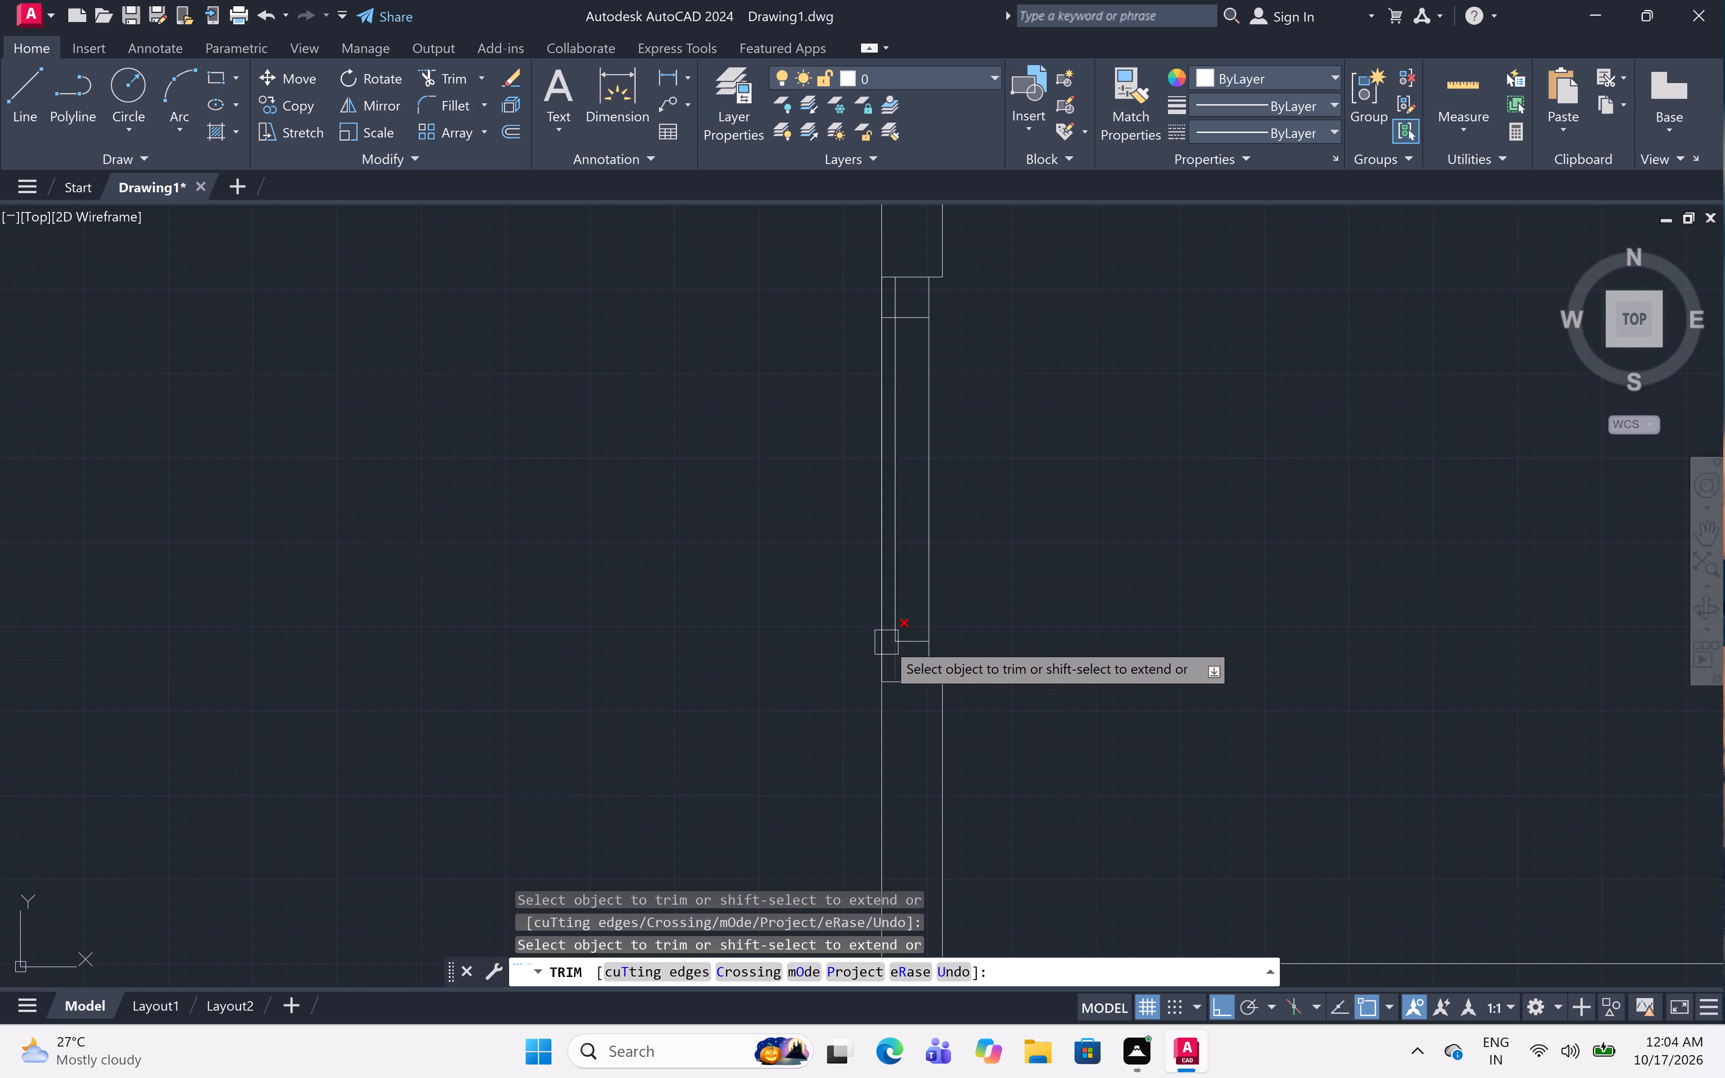
left_click(883, 634)
double_click(883, 634)
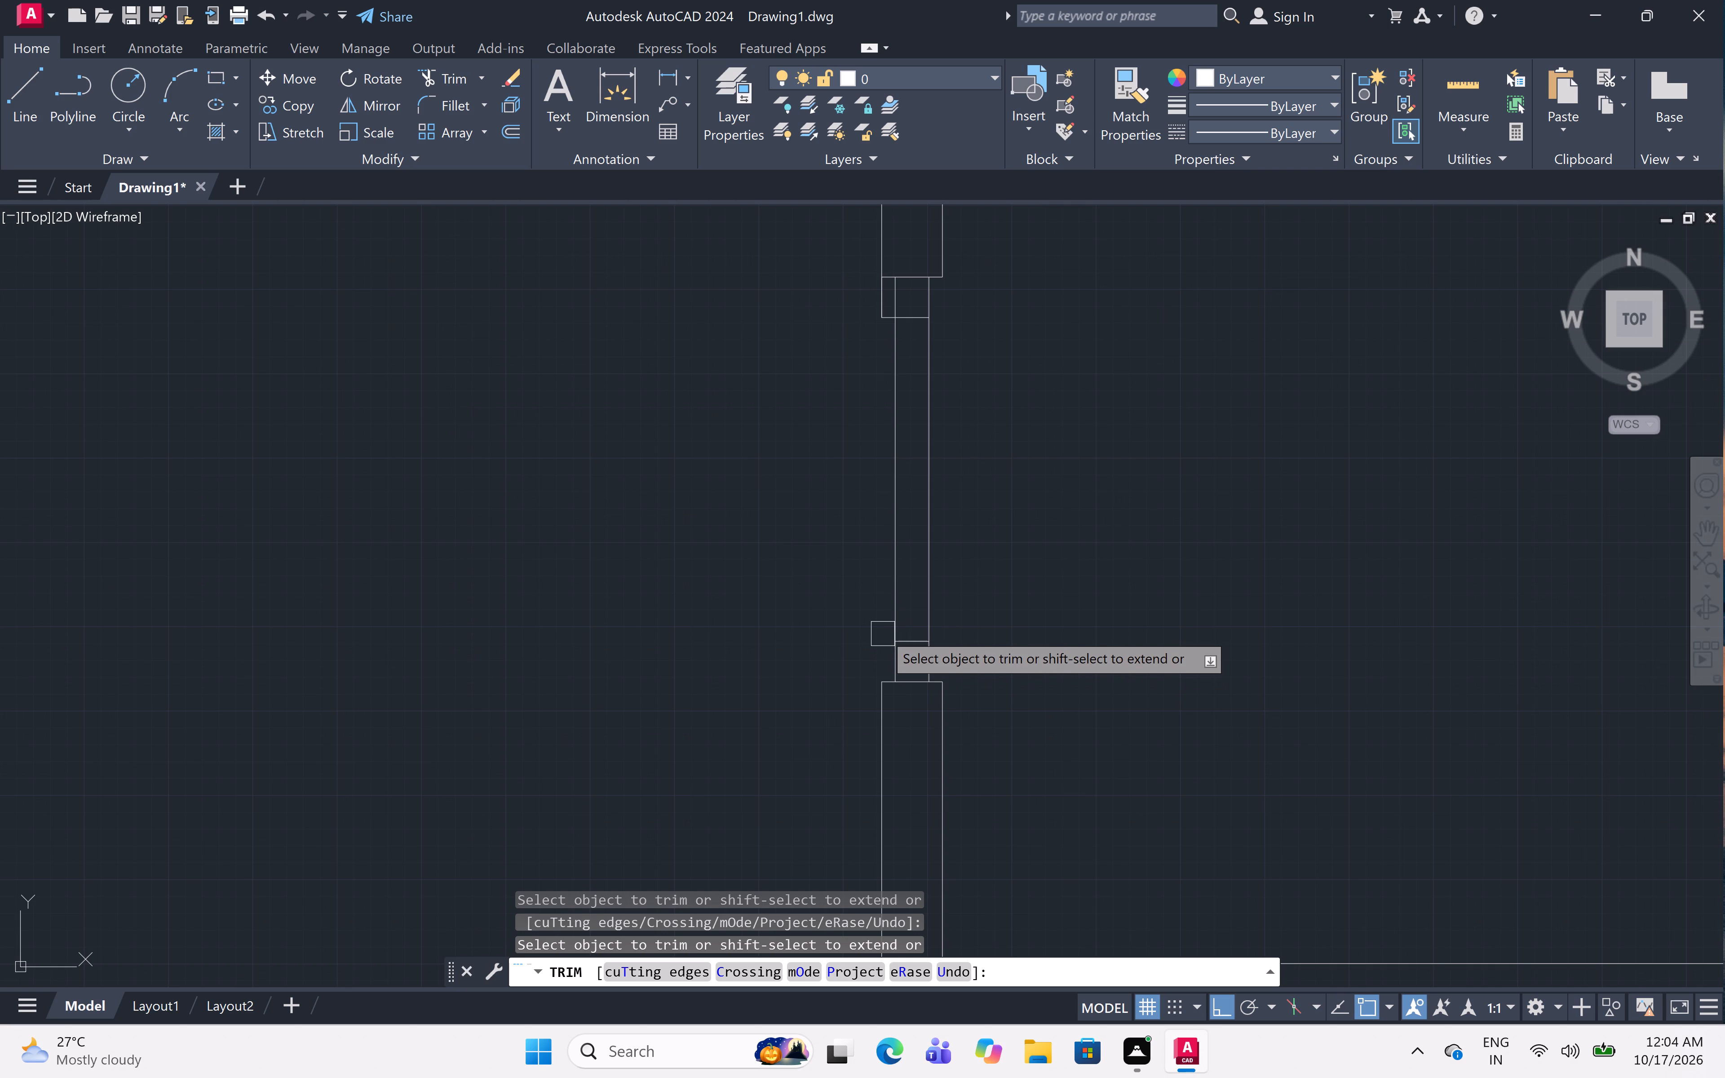
scroll(880, 266, "up", 5)
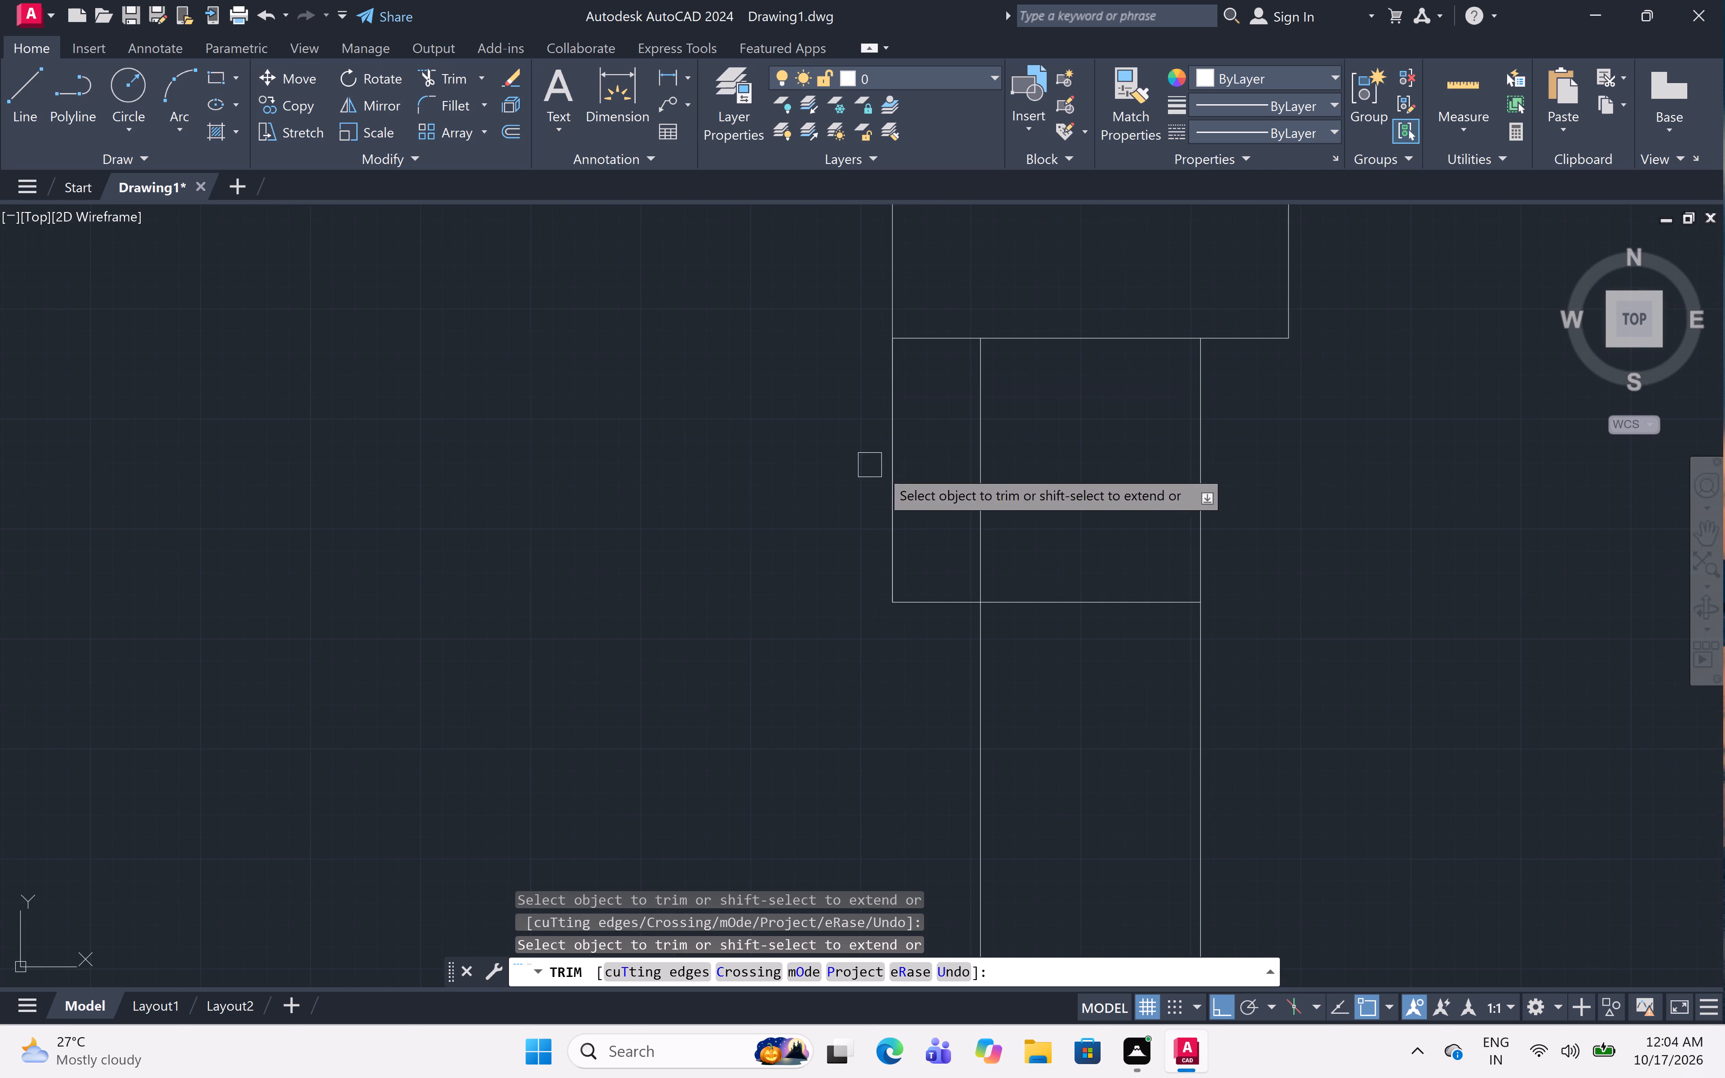
double_click(891, 475)
left_click(891, 457)
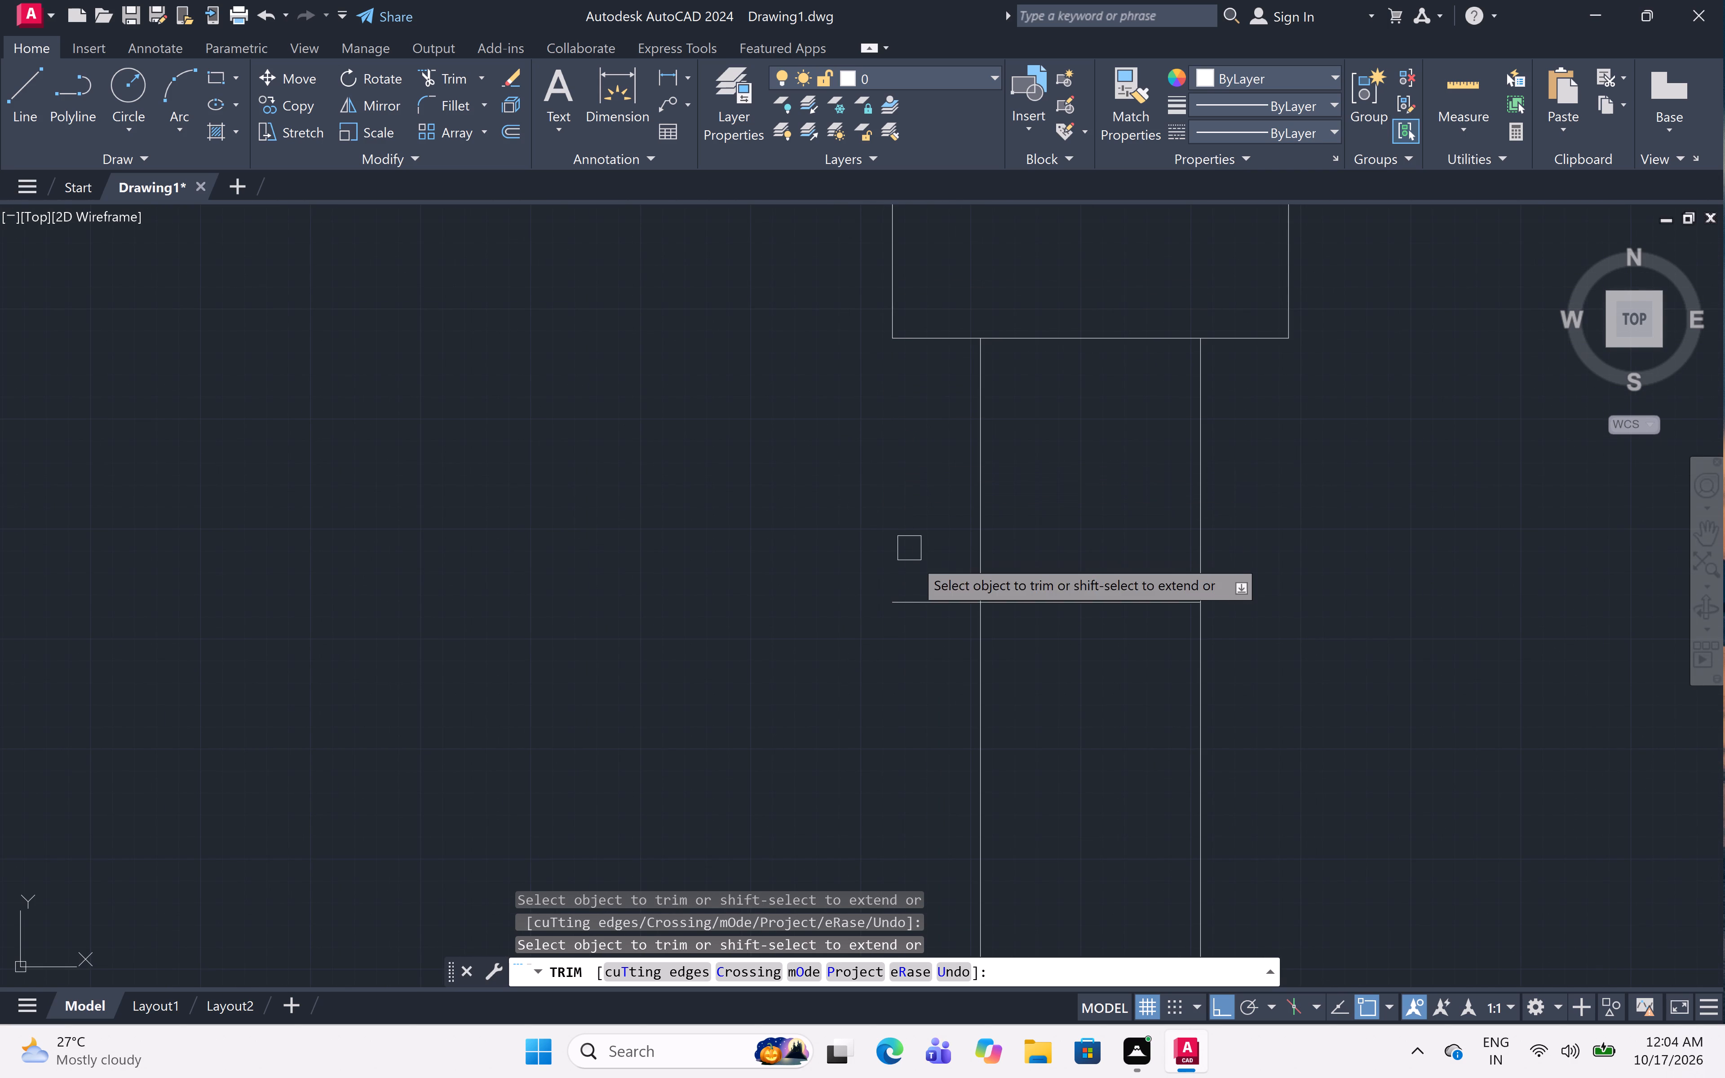
left_click(918, 606)
Trim the inner wall line across the left wall's middle opening and the jamb stubs projecting past the inner offset line.
scroll(910, 522, "down", 5)
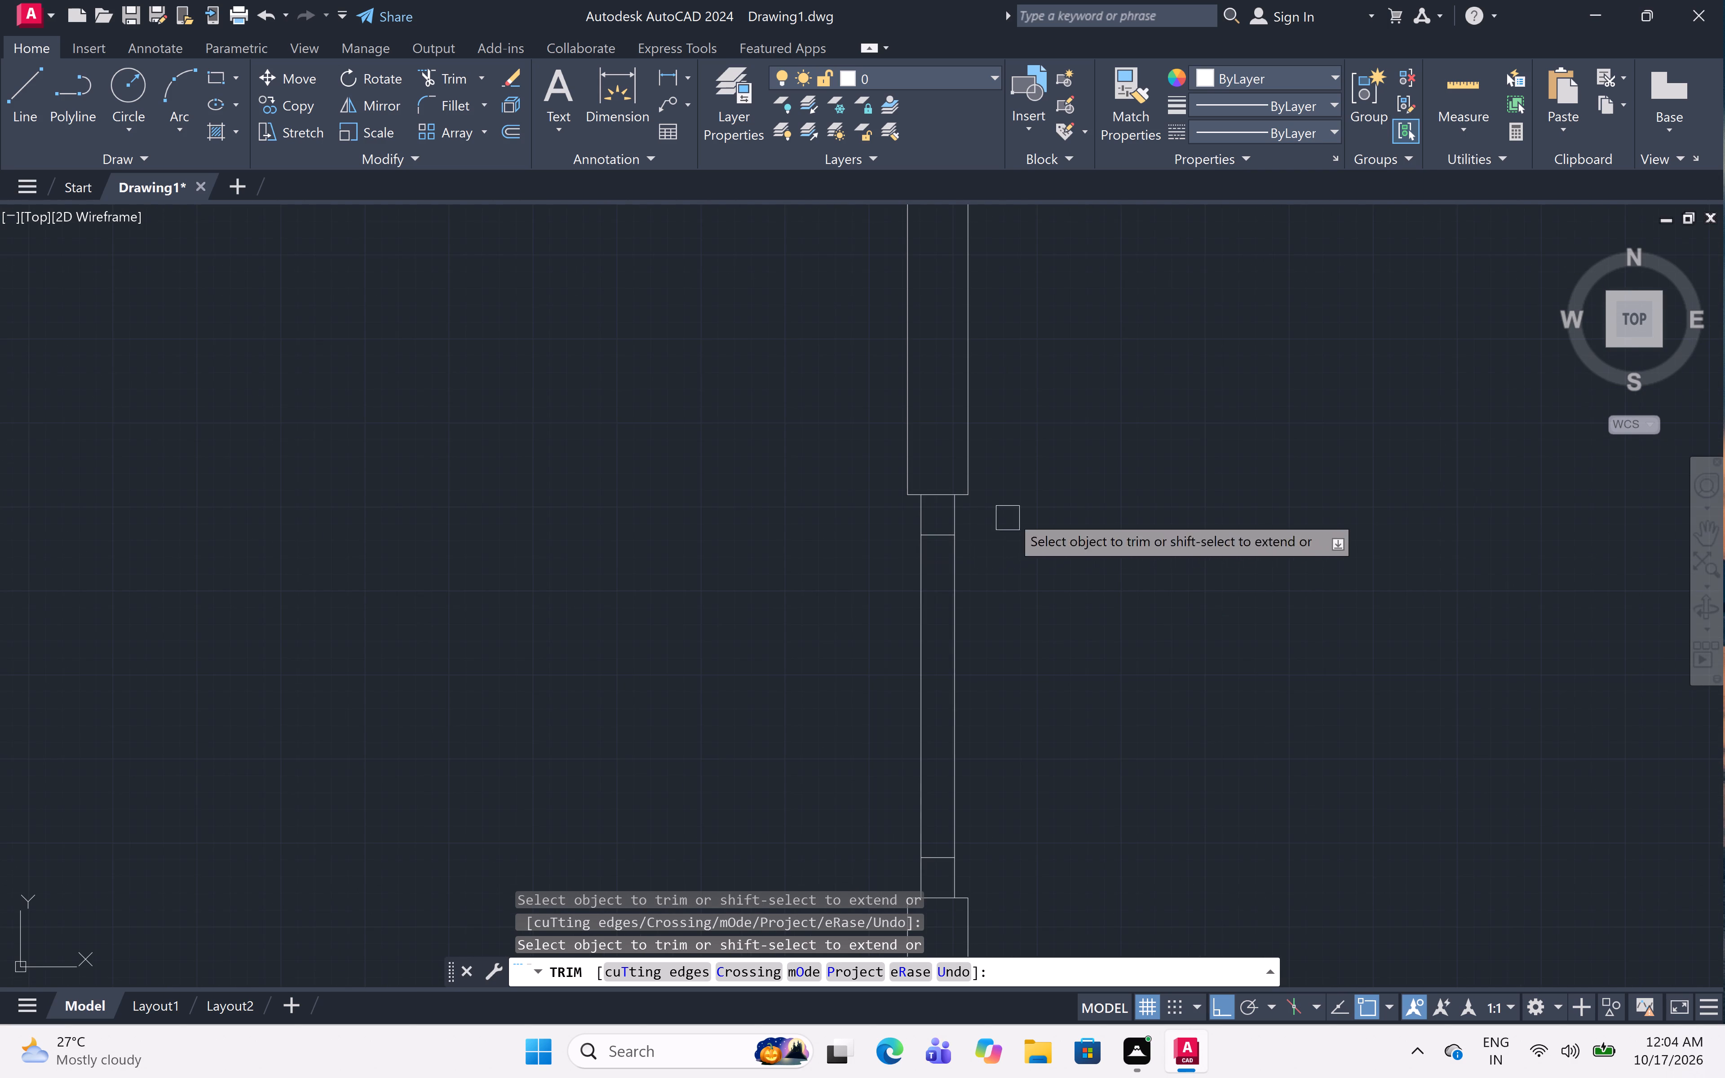
scroll(1019, 490, "down", 4)
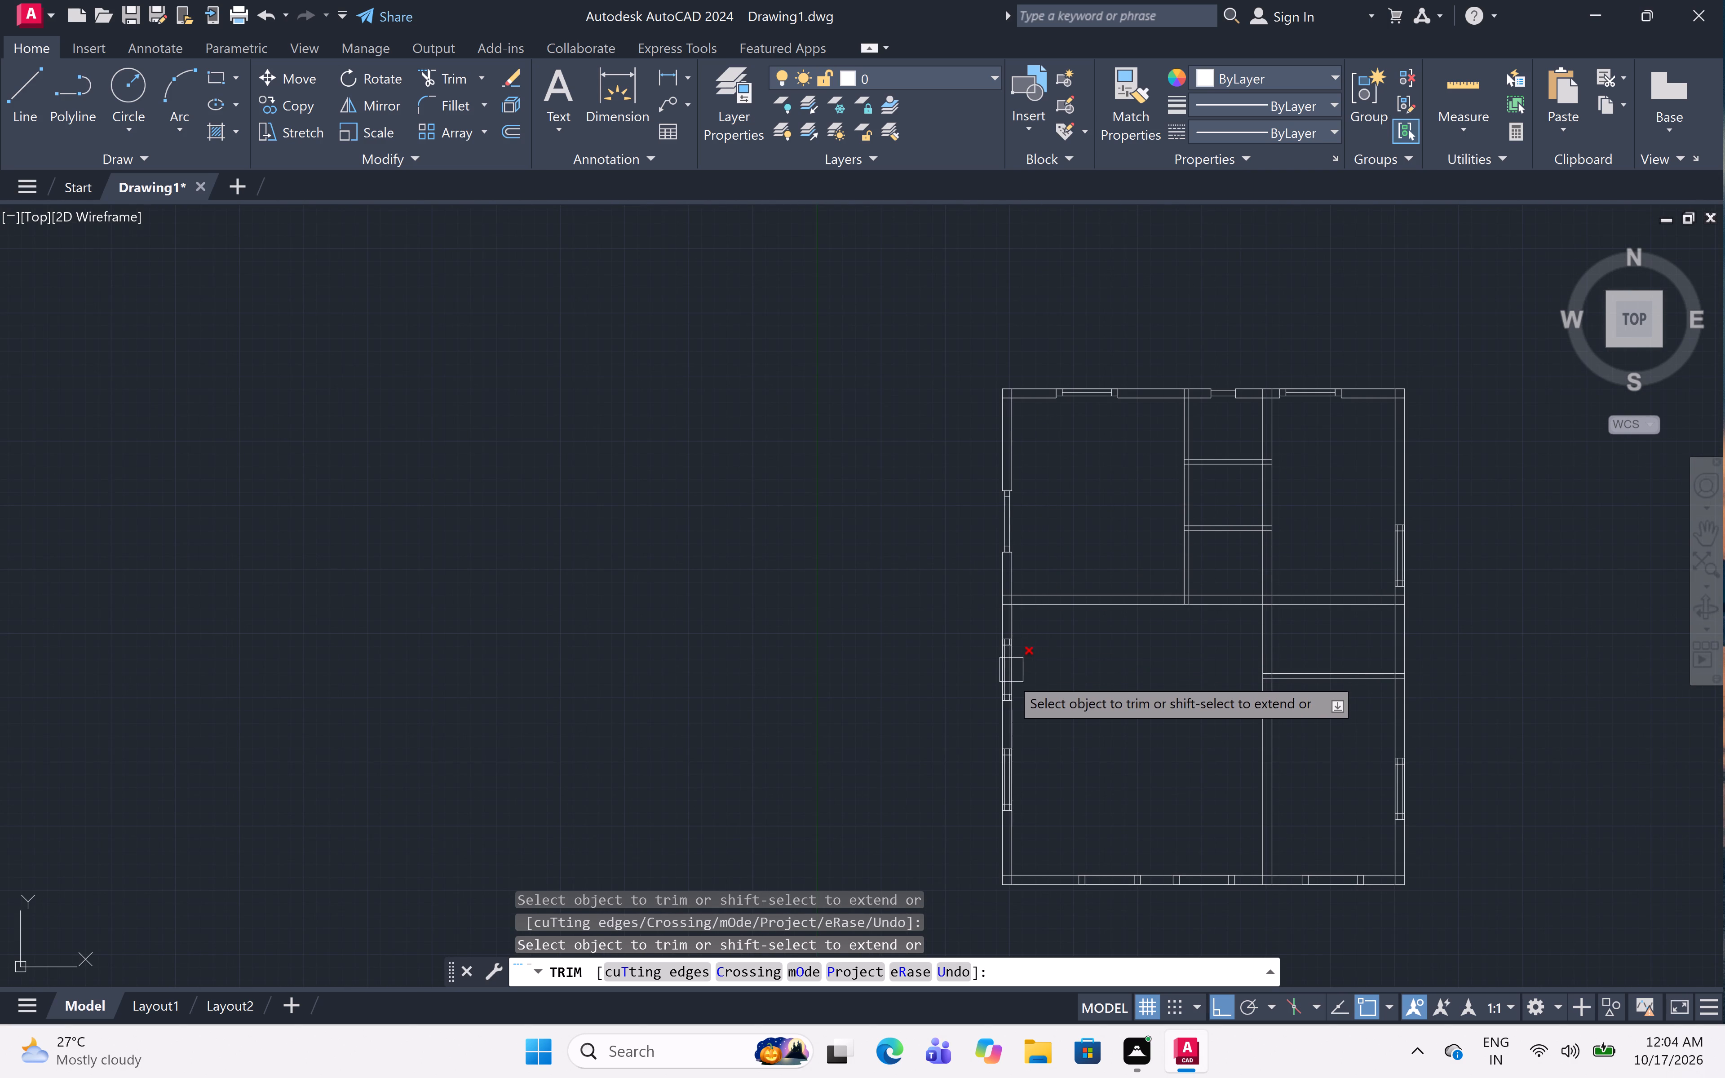
scroll(1000, 698, "up", 6)
scroll(1097, 692, "down", 1)
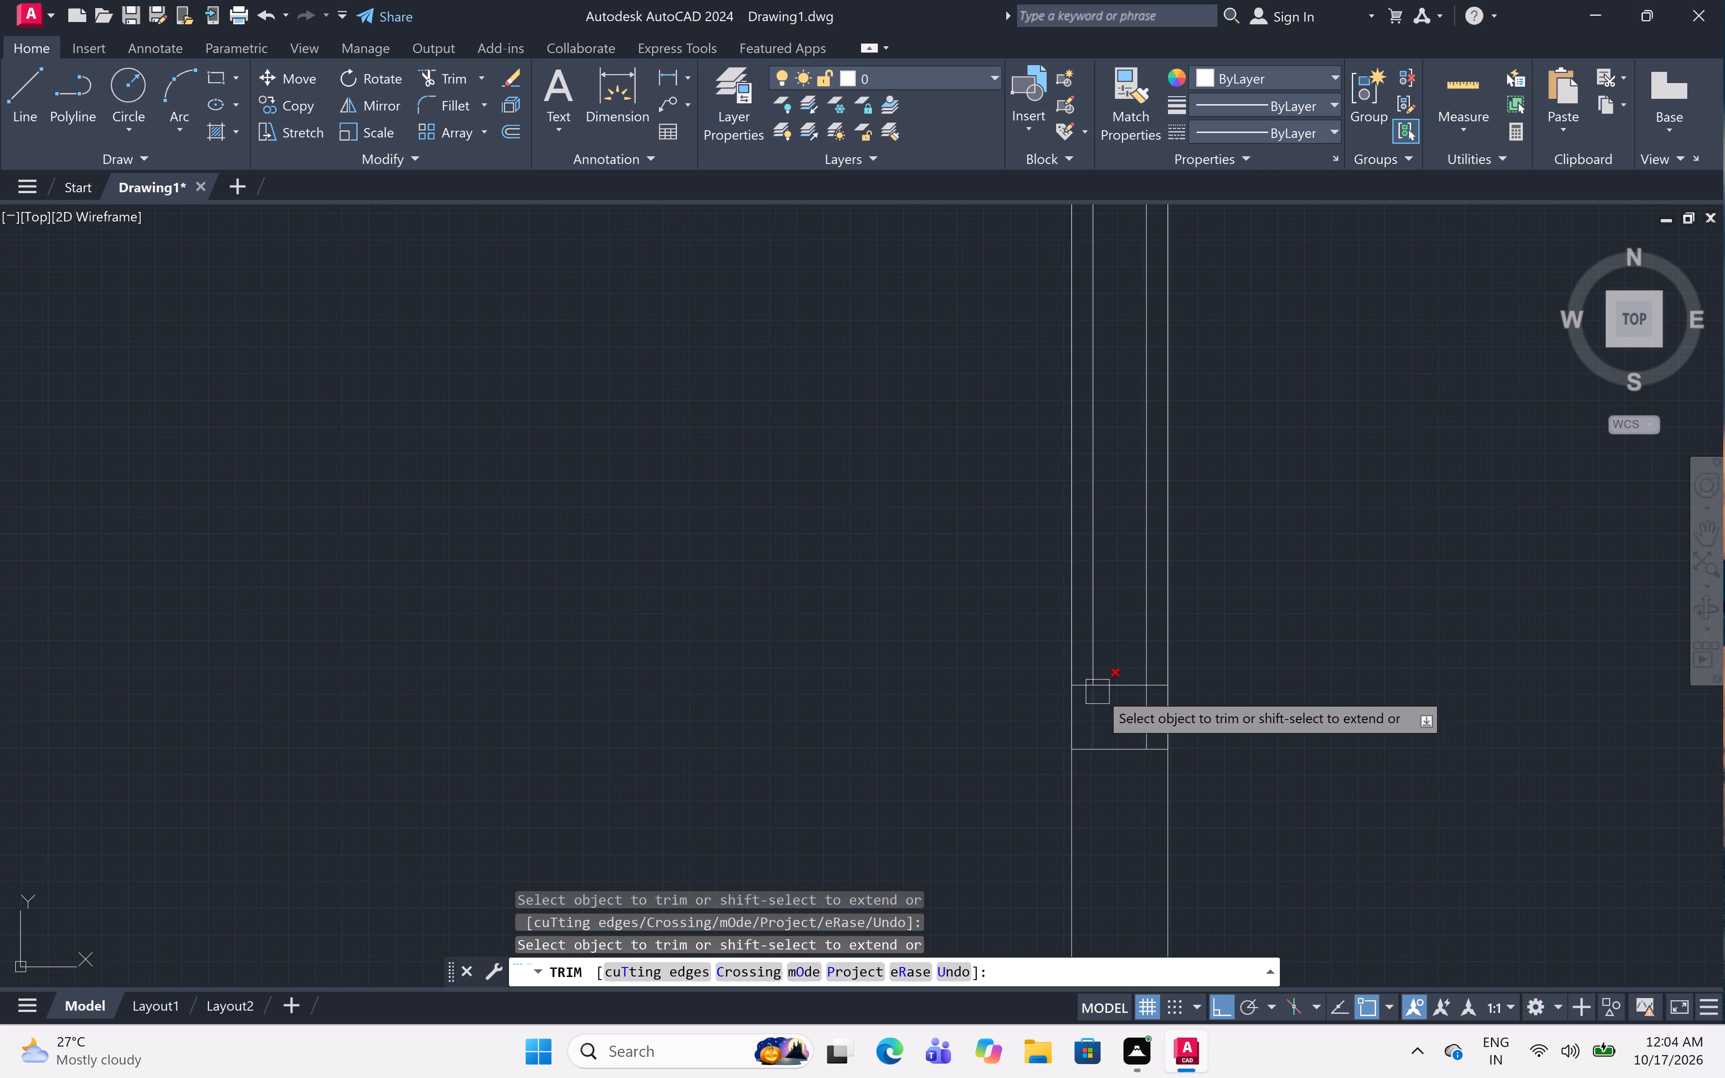
left_click(1168, 715)
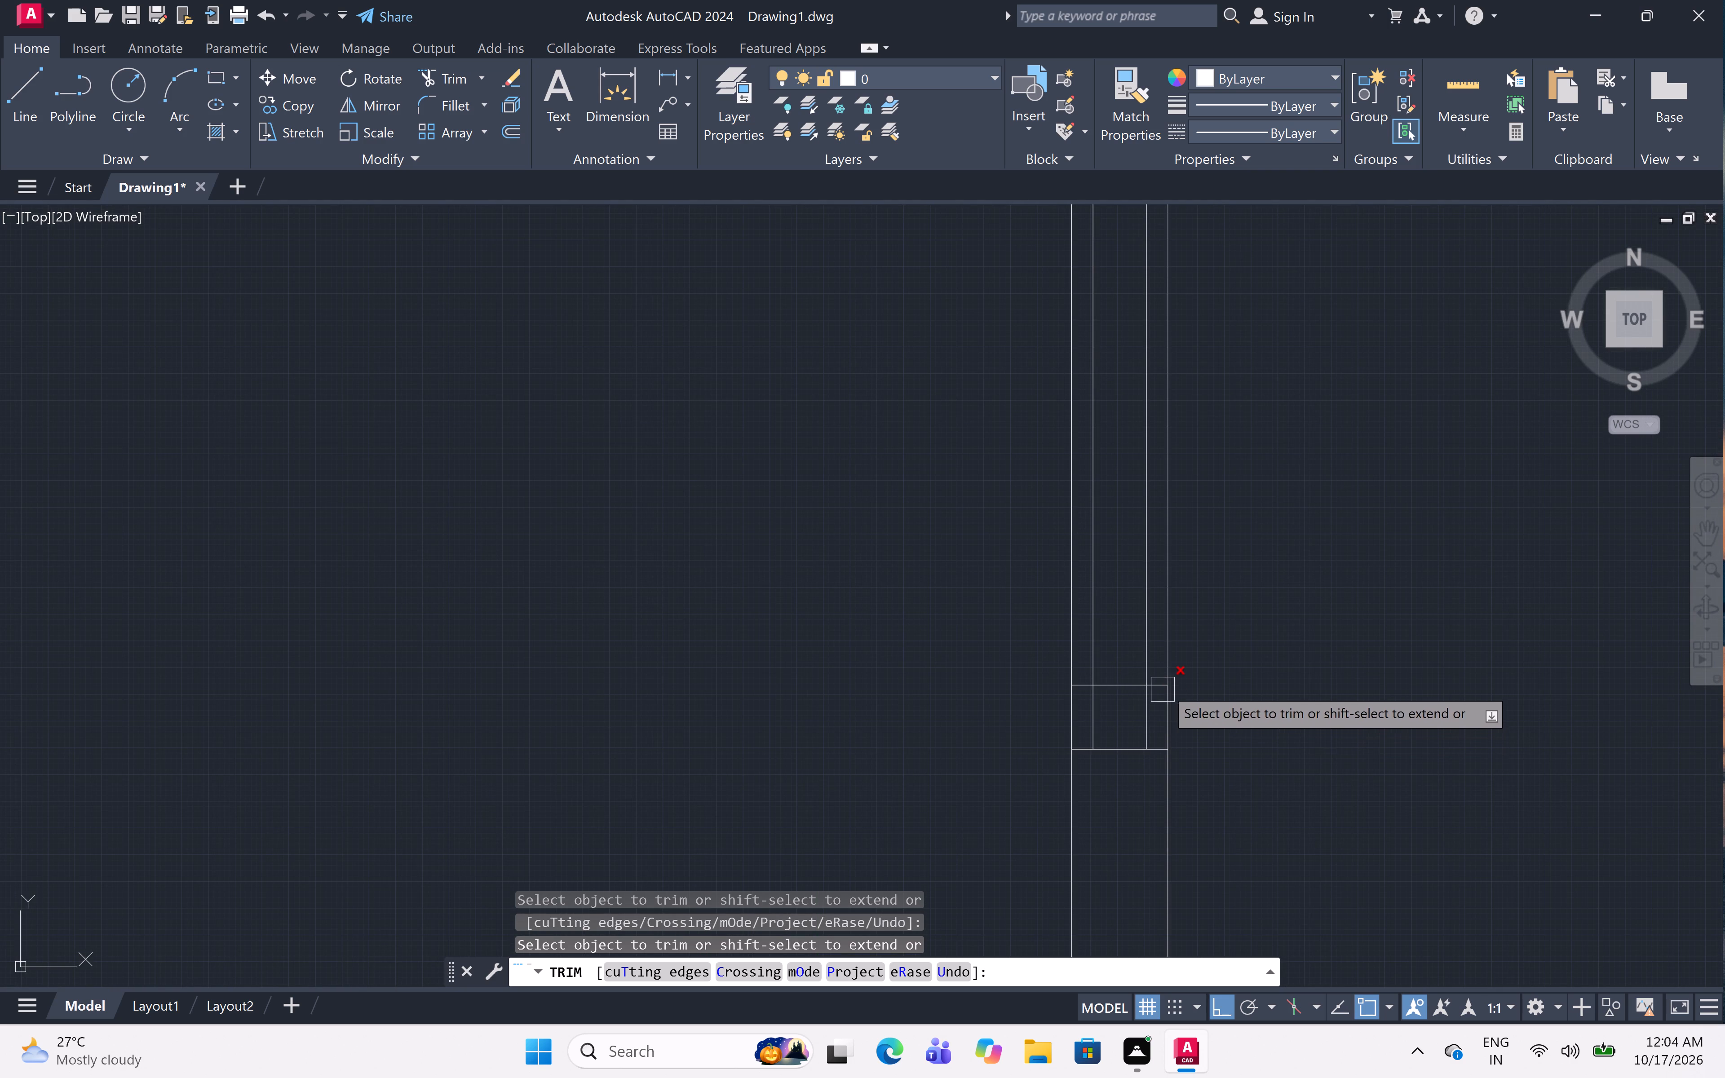
left_click(1172, 680)
left_click(1173, 694)
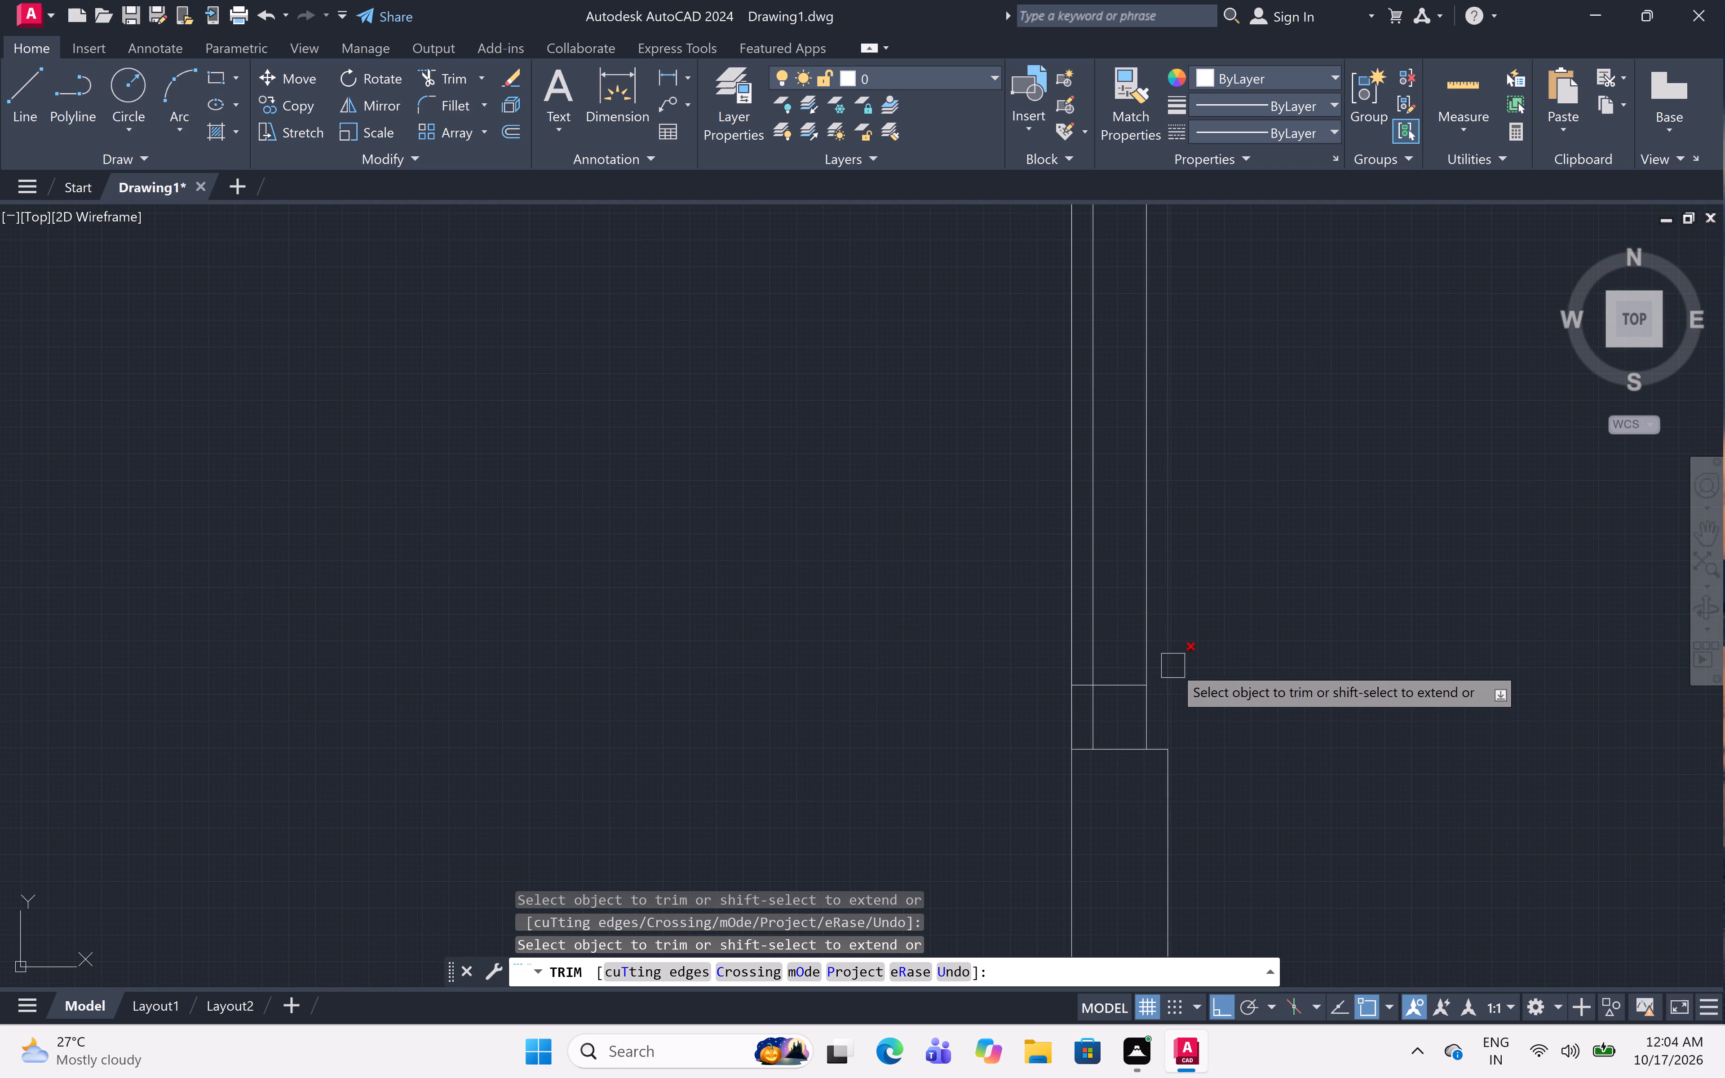
scroll(1173, 666, "down", 2)
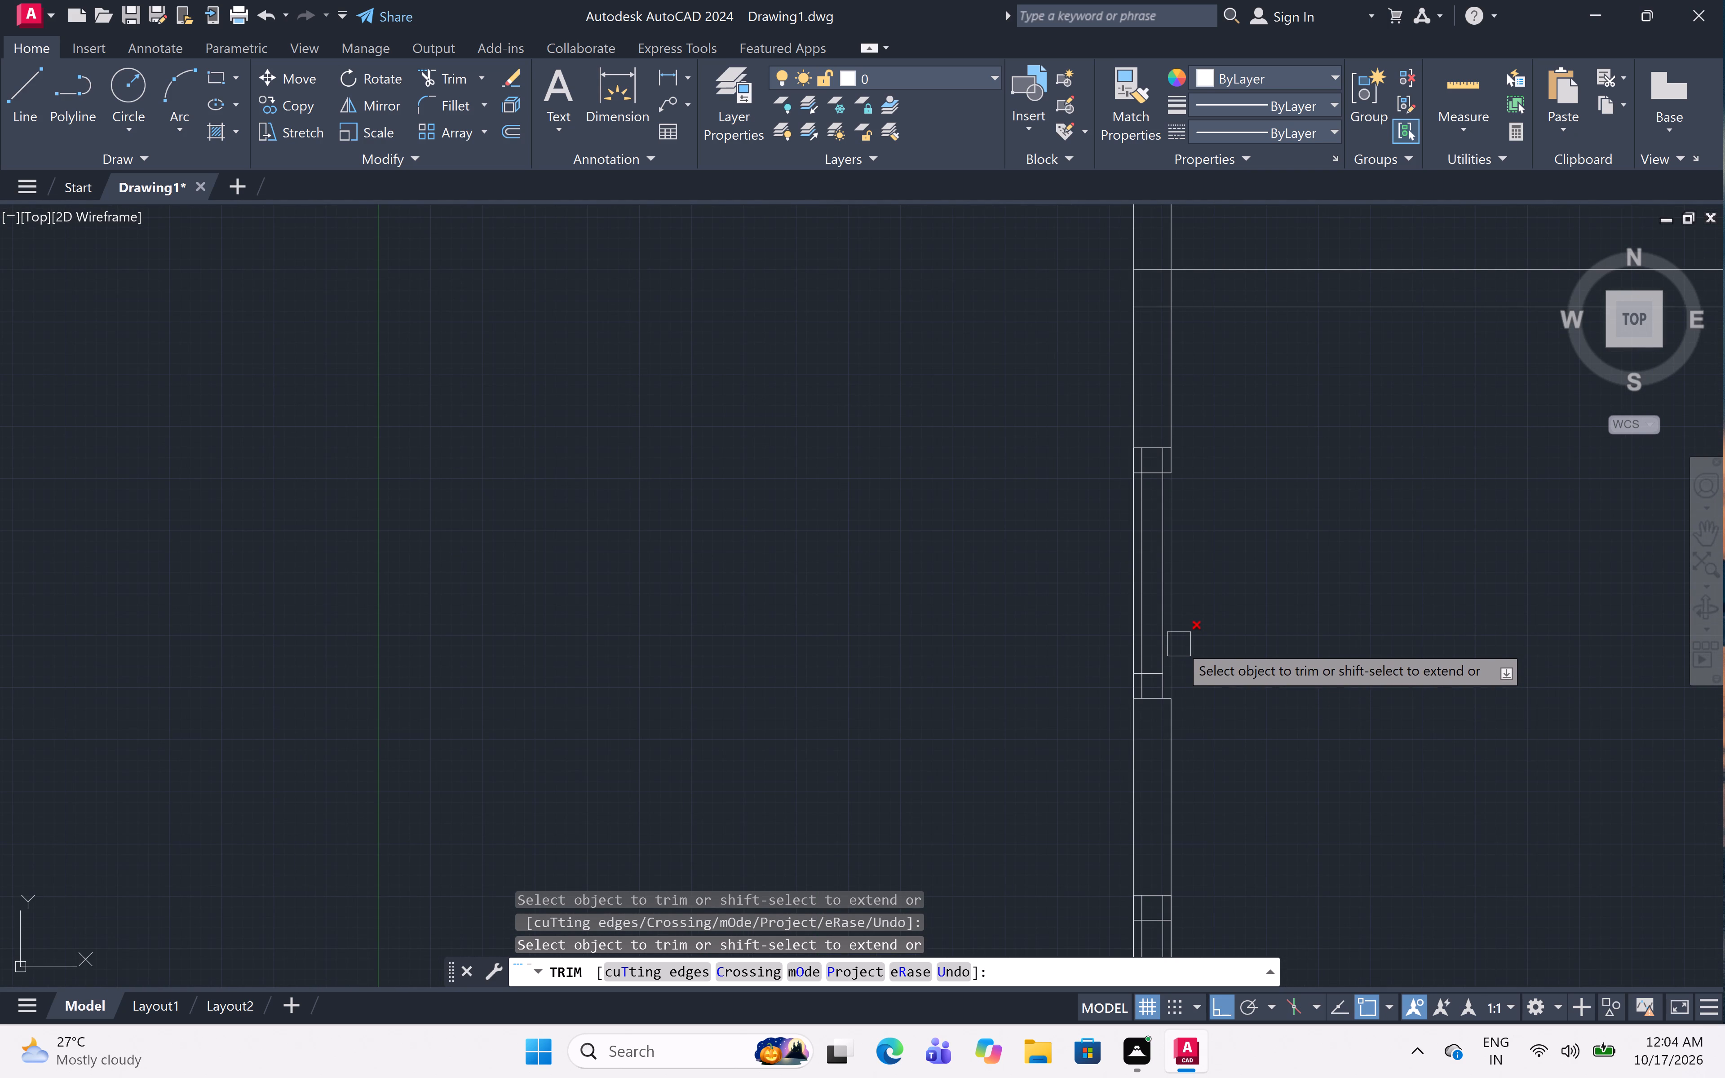
left_click(1179, 644)
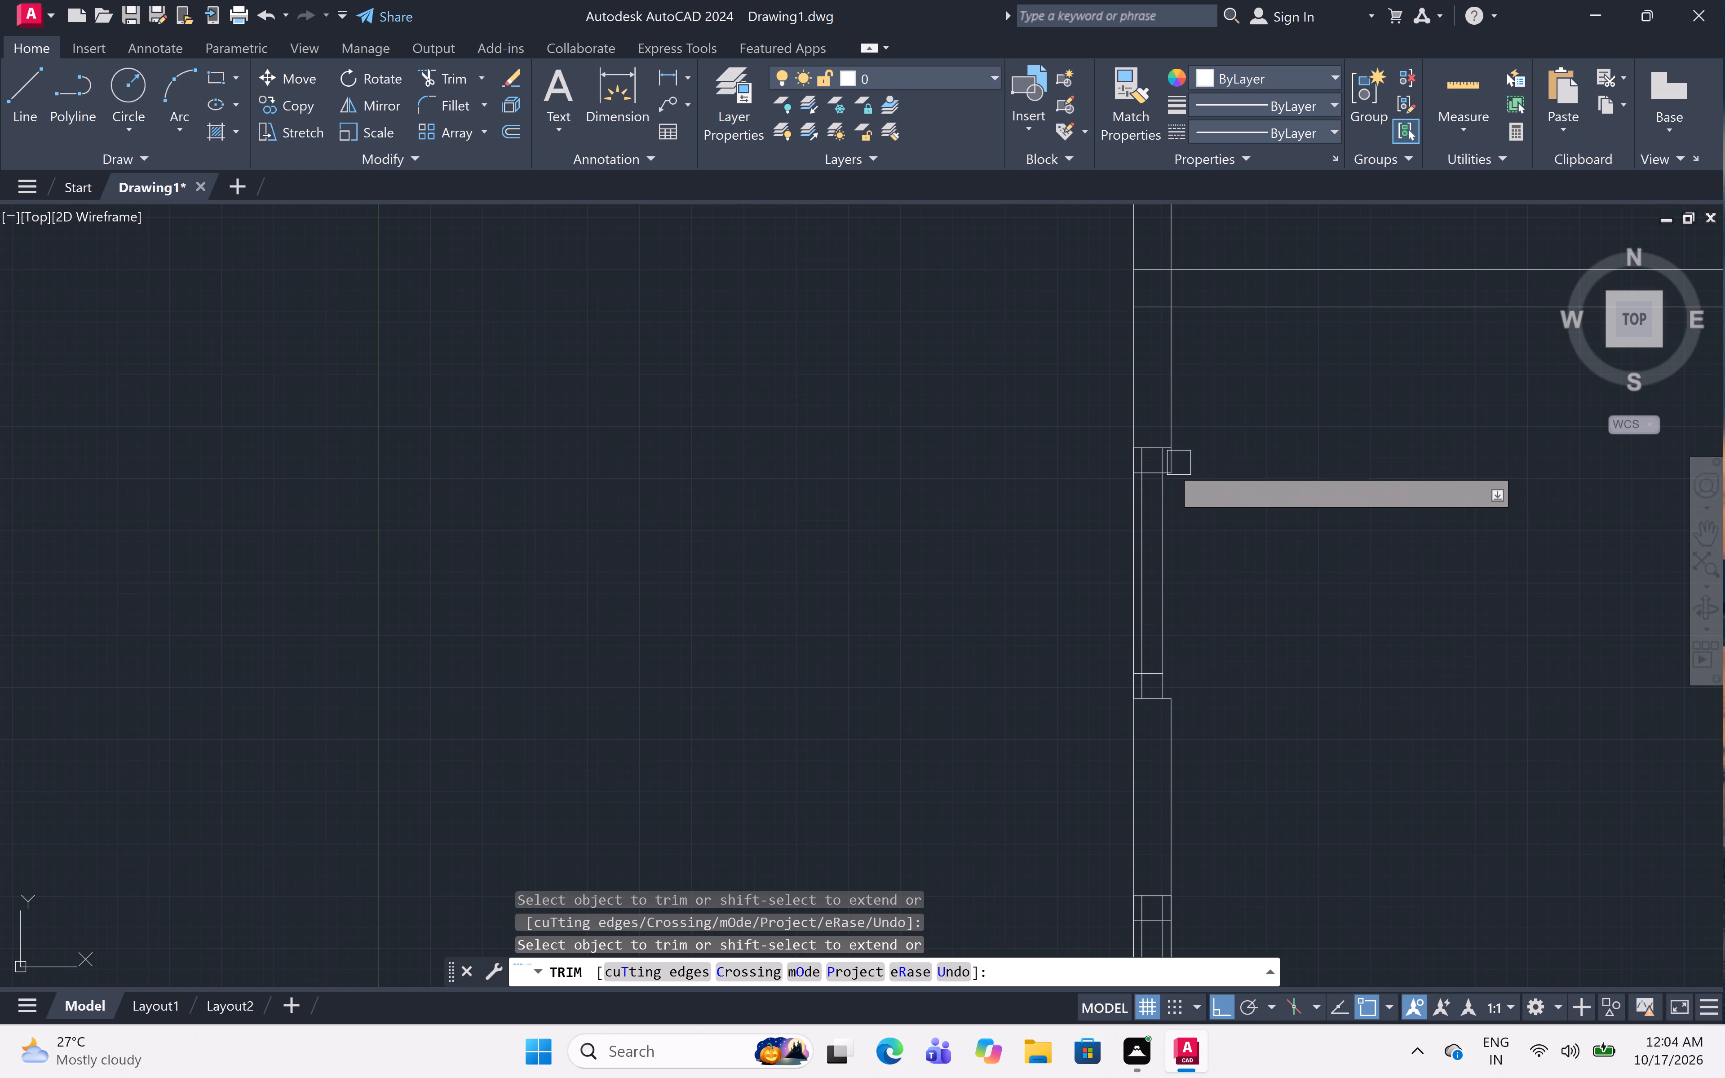
scroll(1167, 465, "up", 6)
left_click(1209, 441)
left_click(1167, 552)
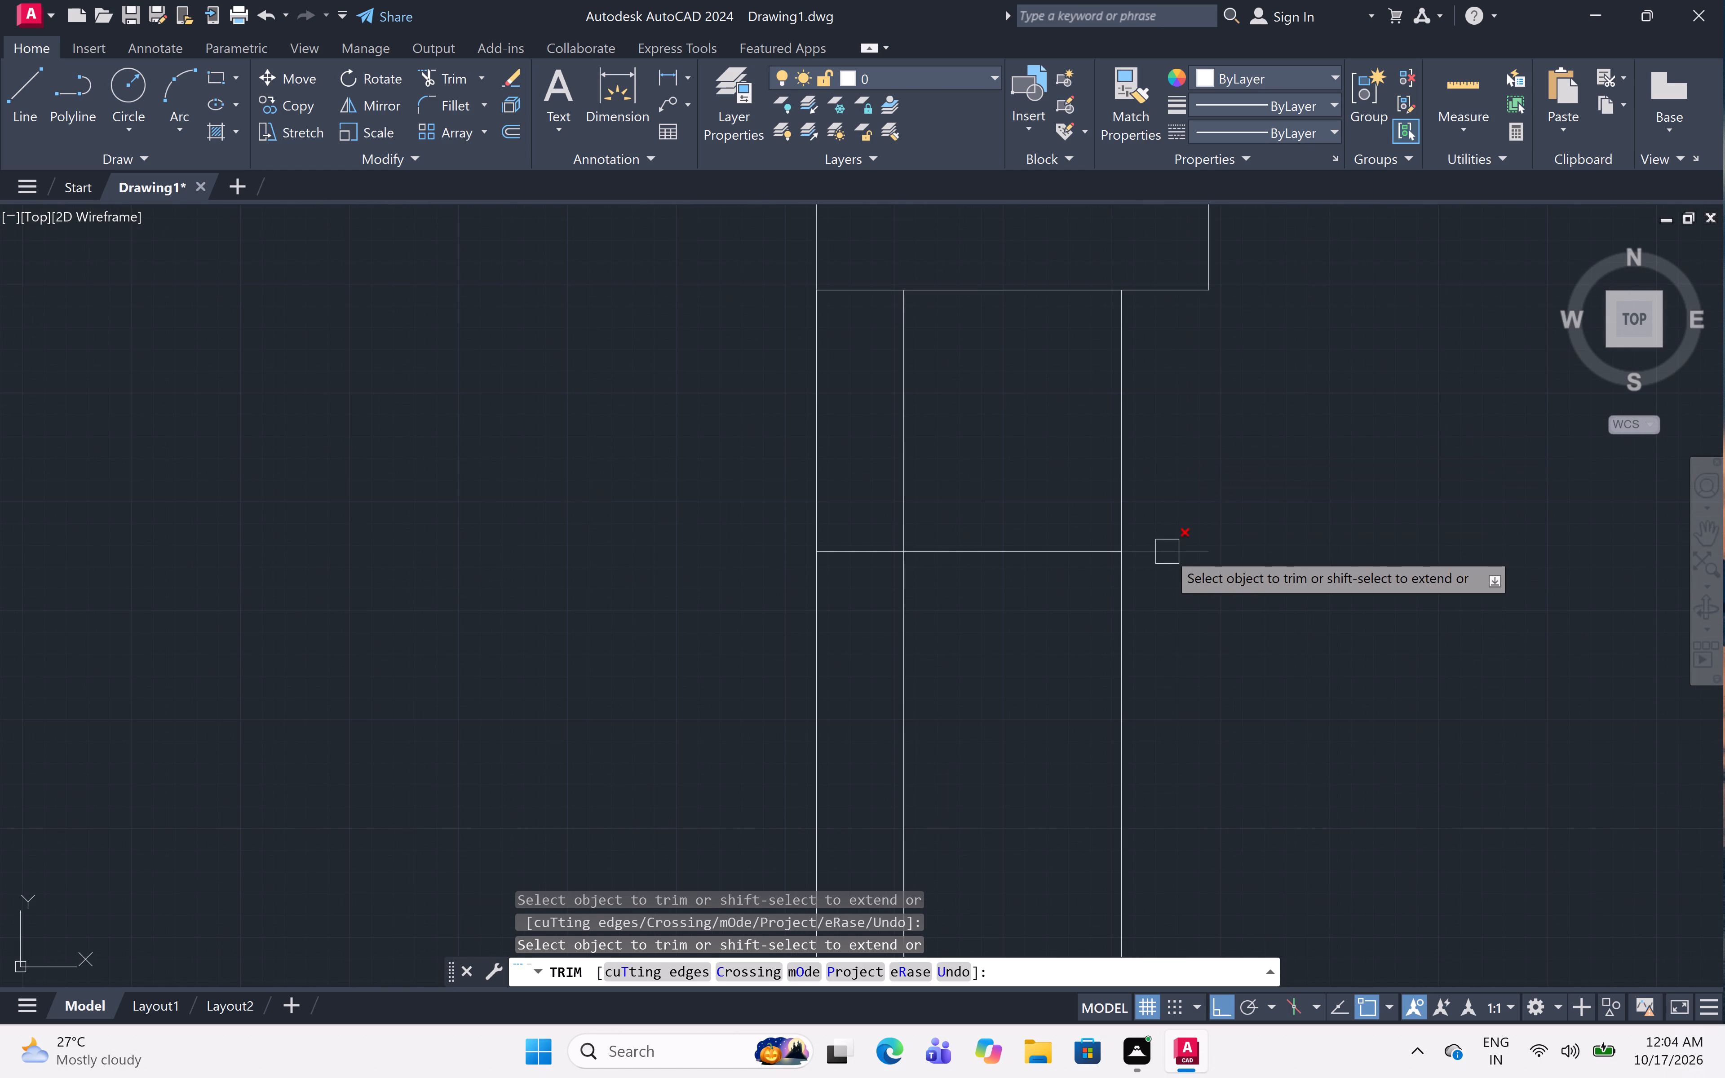
Trim the outer wall line across the left wall's middle opening and the jamb stubs projecting past the outer offset line.
left_click(816, 388)
left_click(817, 392)
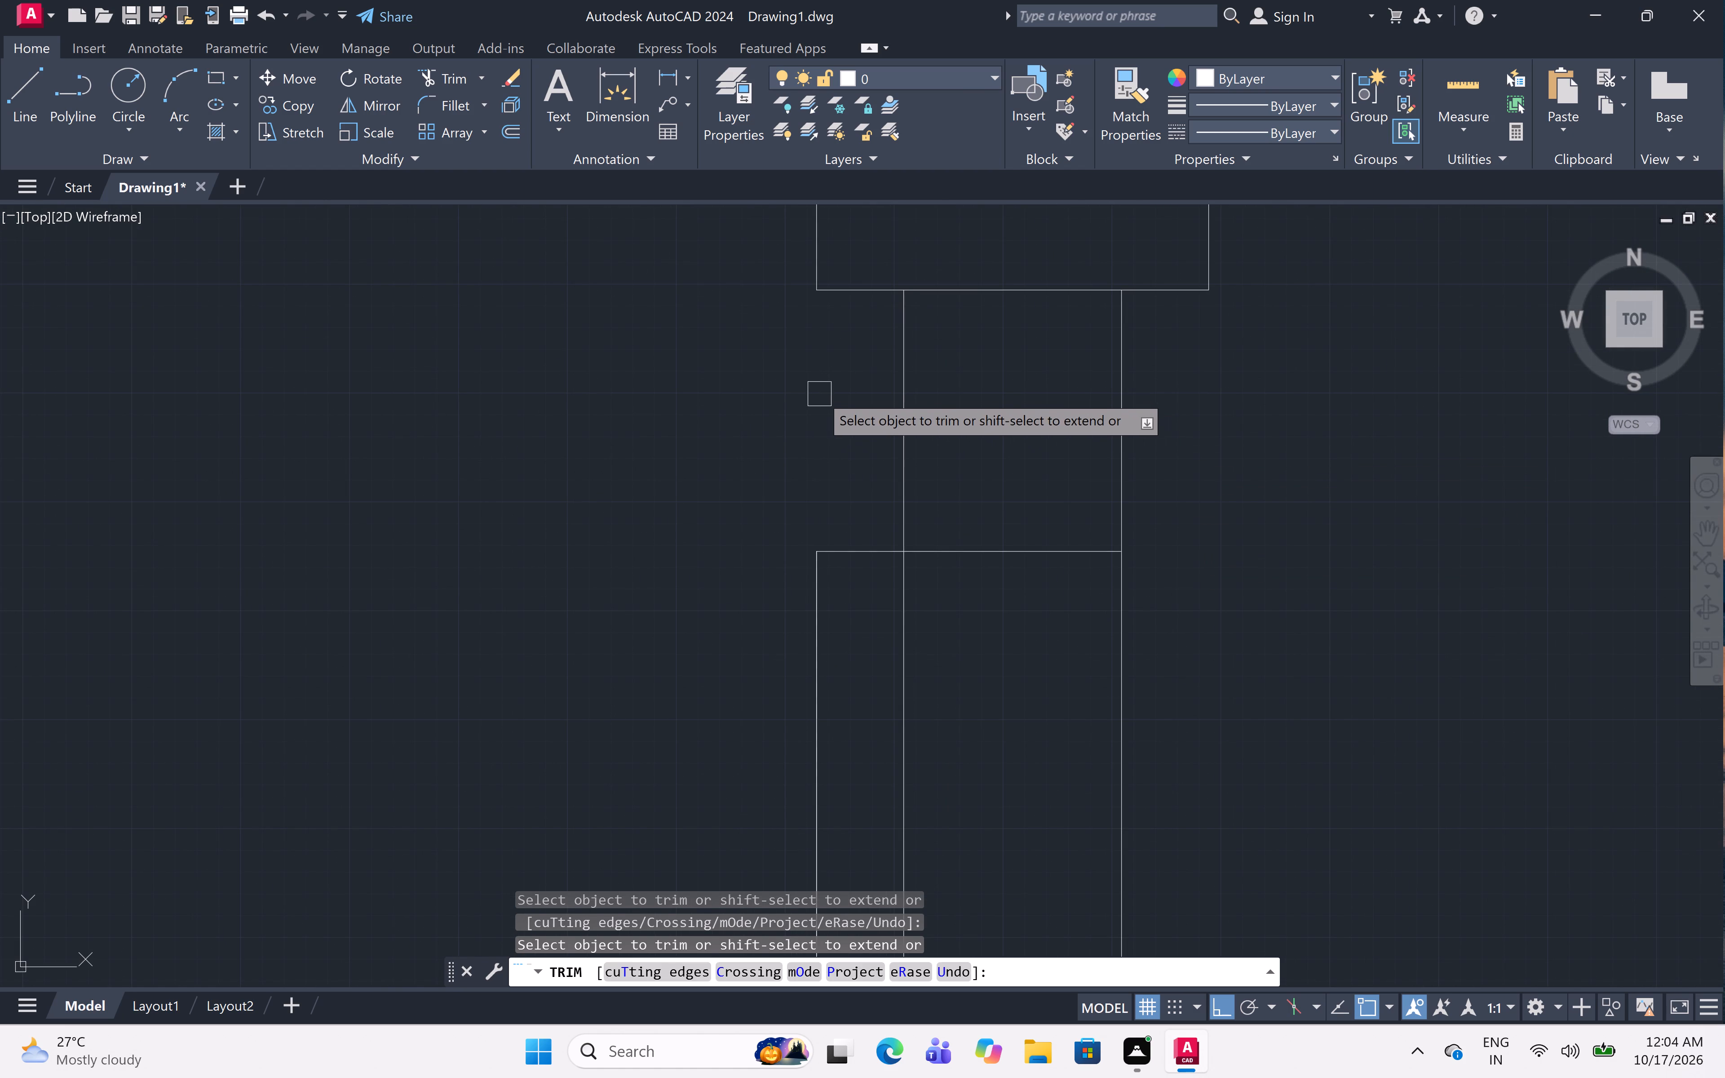
left_click(819, 394)
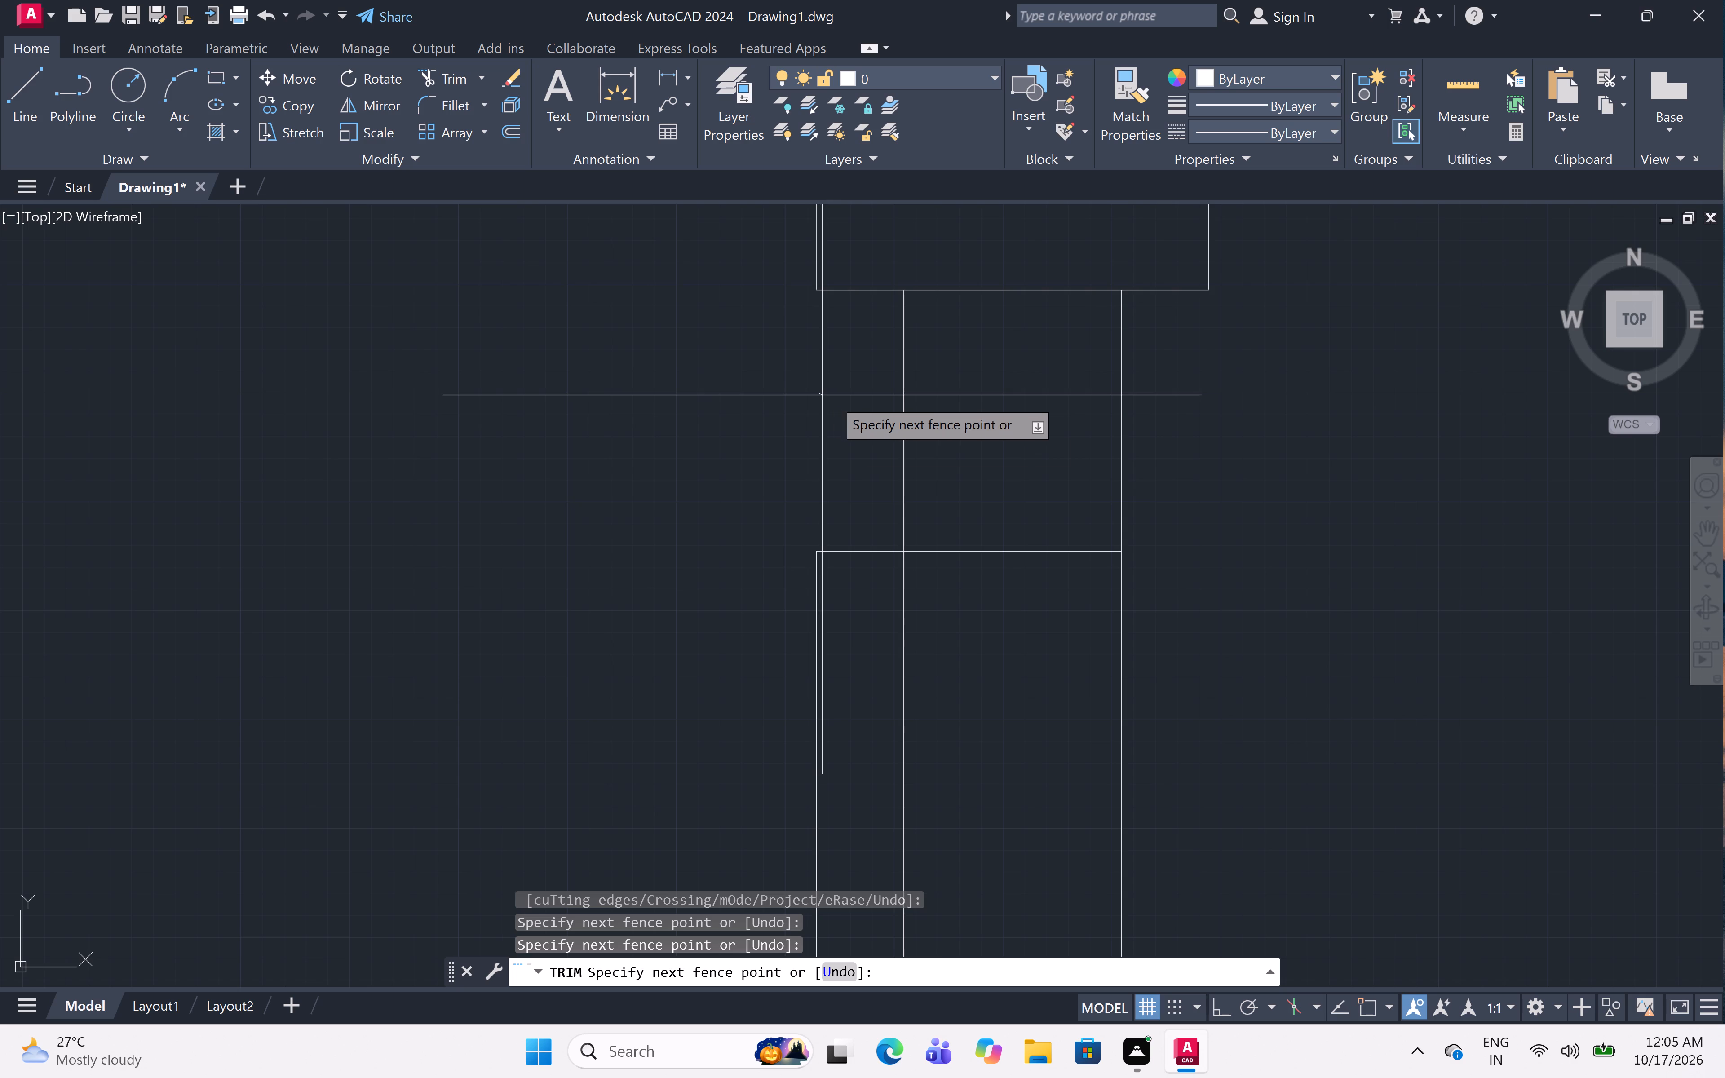
left_click(852, 455)
scroll(845, 441, "down", 3)
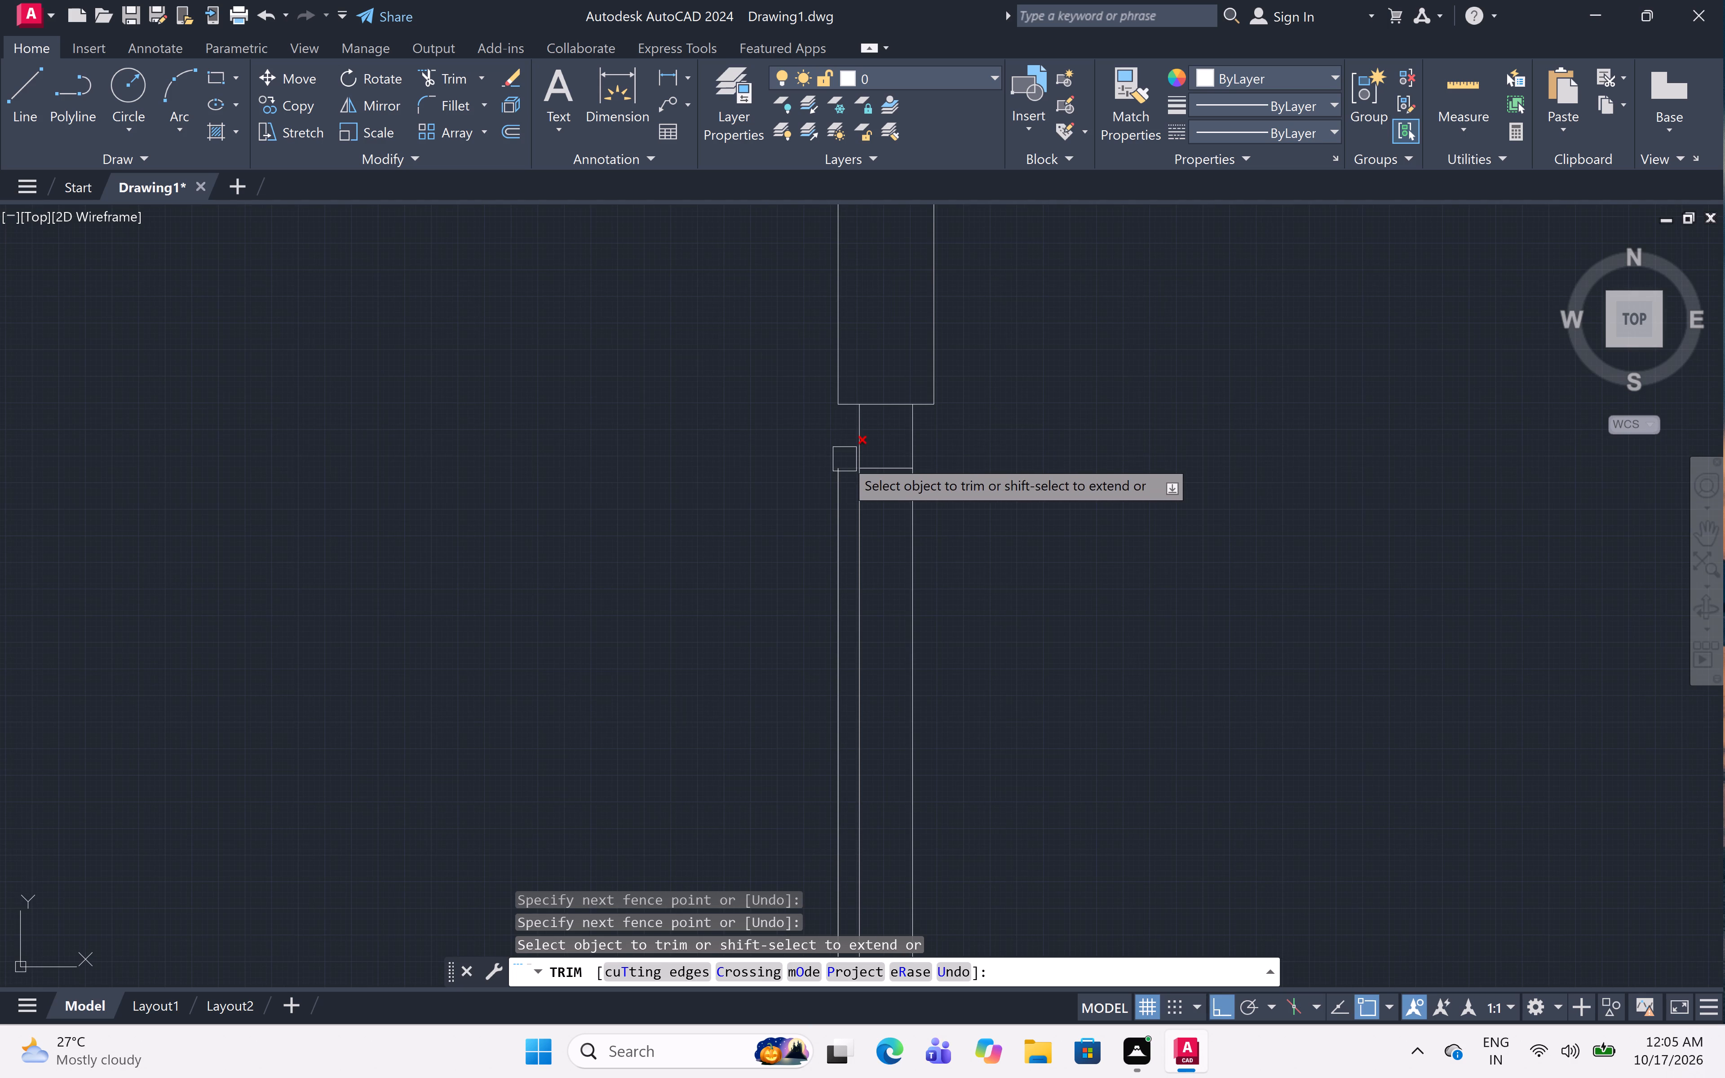
scroll(792, 458, "down", 2)
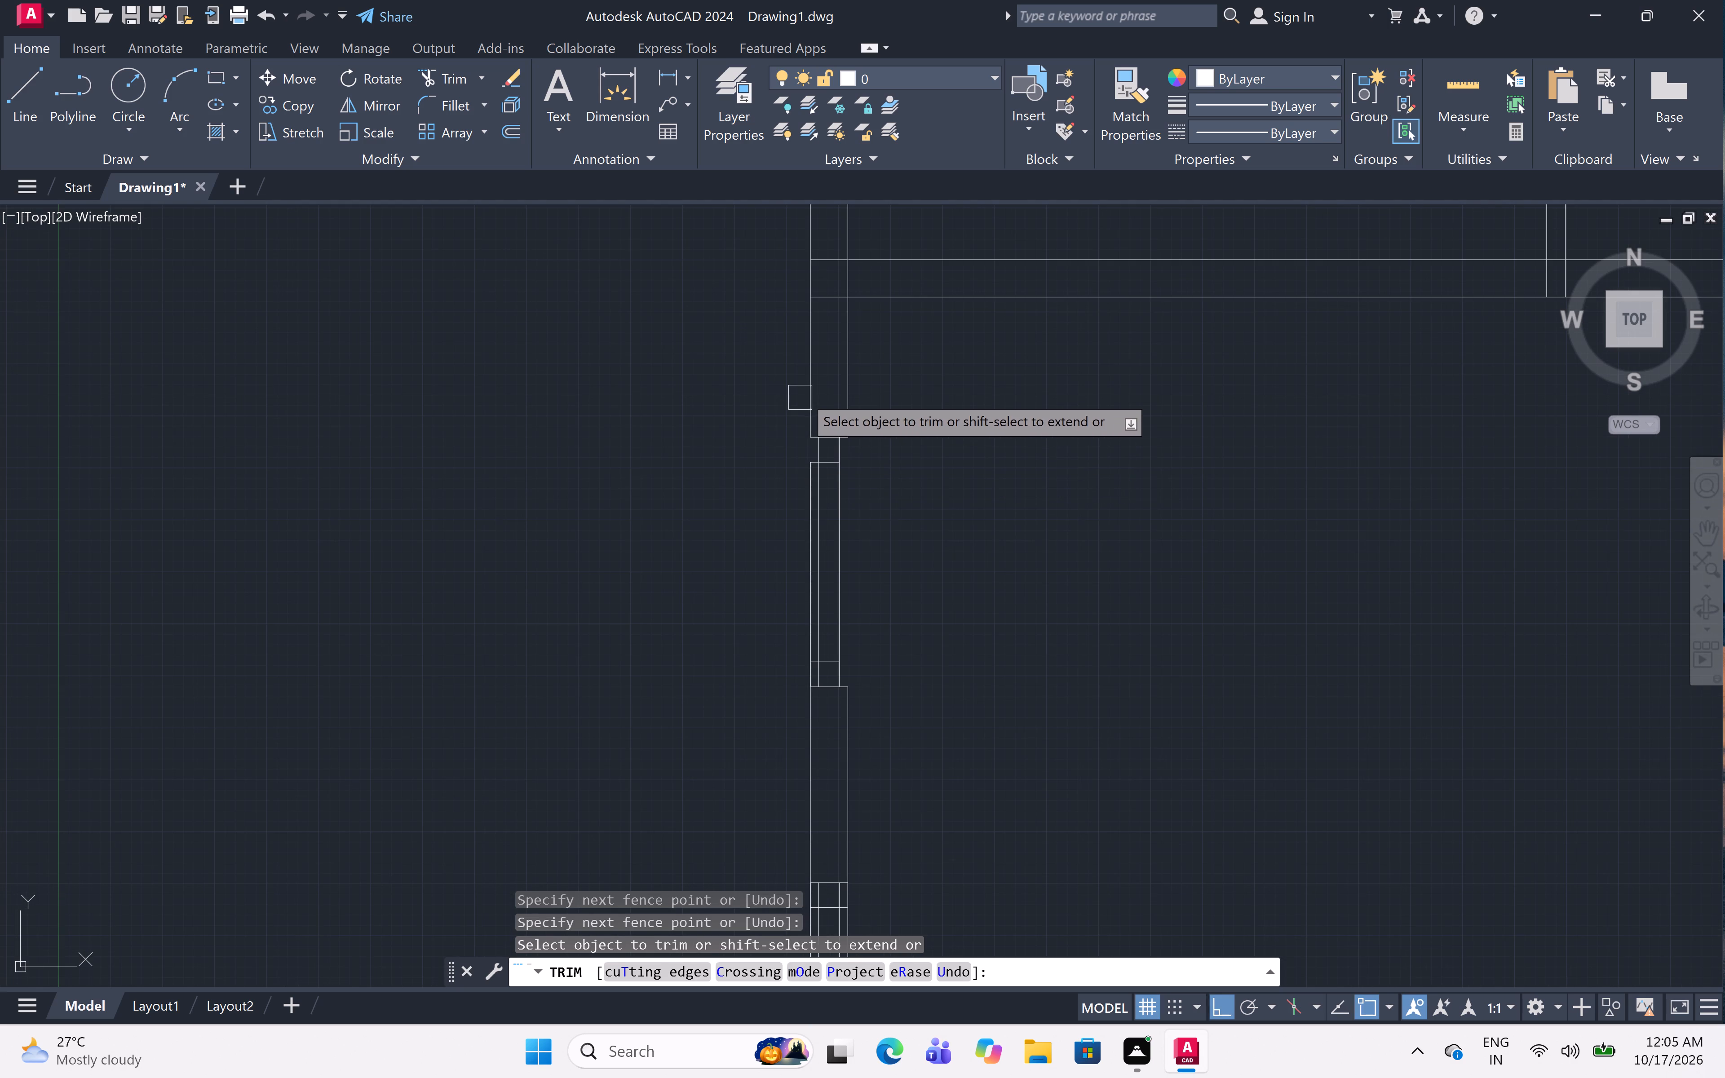
scroll(799, 559, "up", 1)
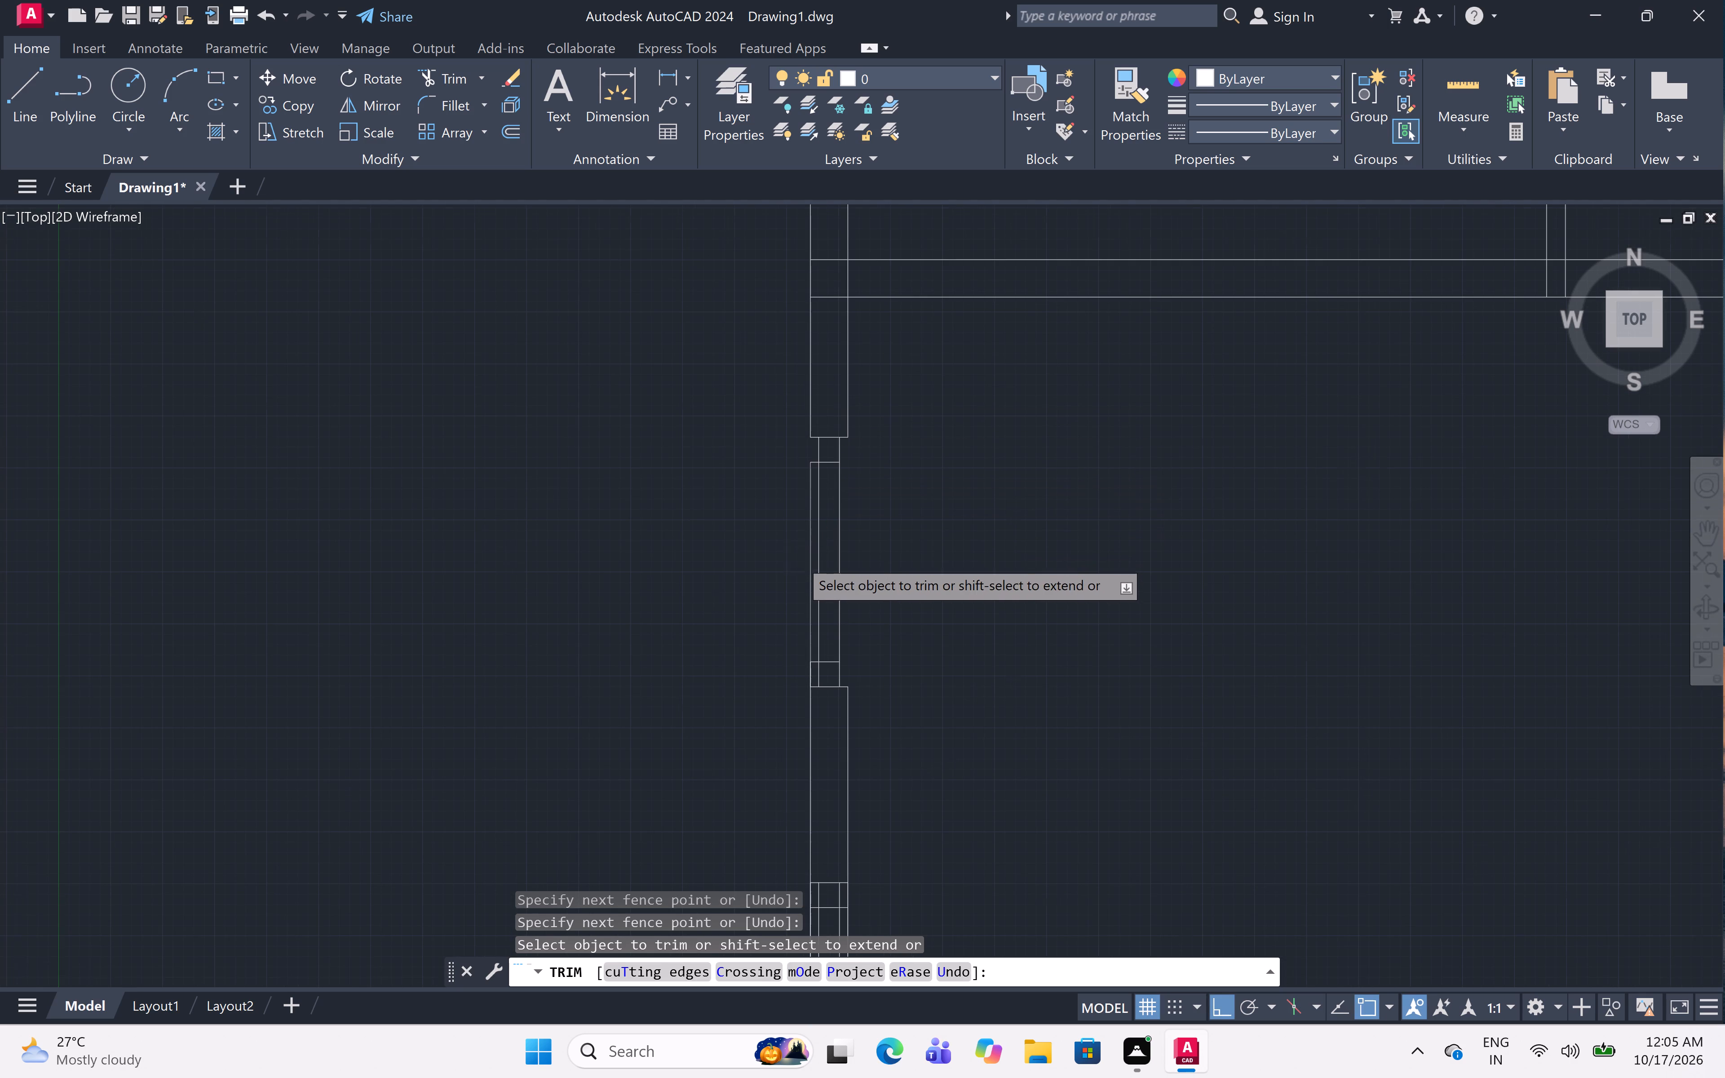
scroll(799, 559, "up", 1)
double_click(820, 567)
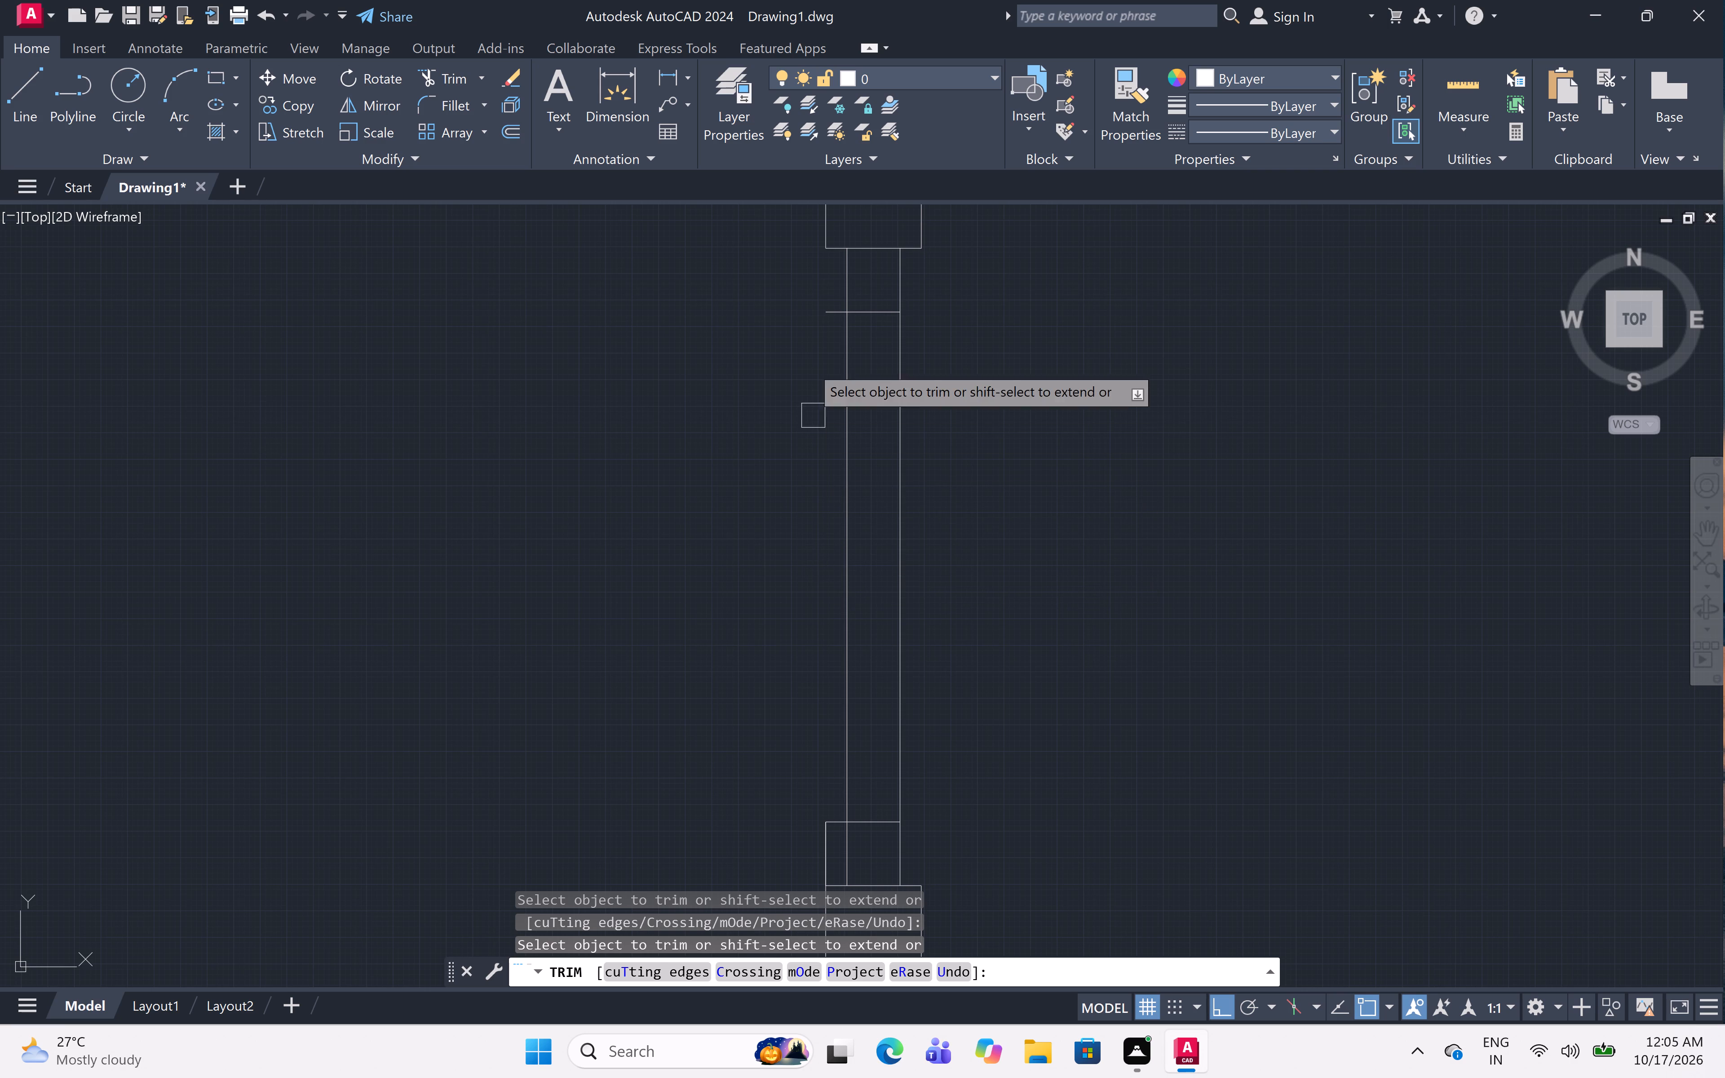
left_click(818, 301)
scroll(805, 345, "down", 1)
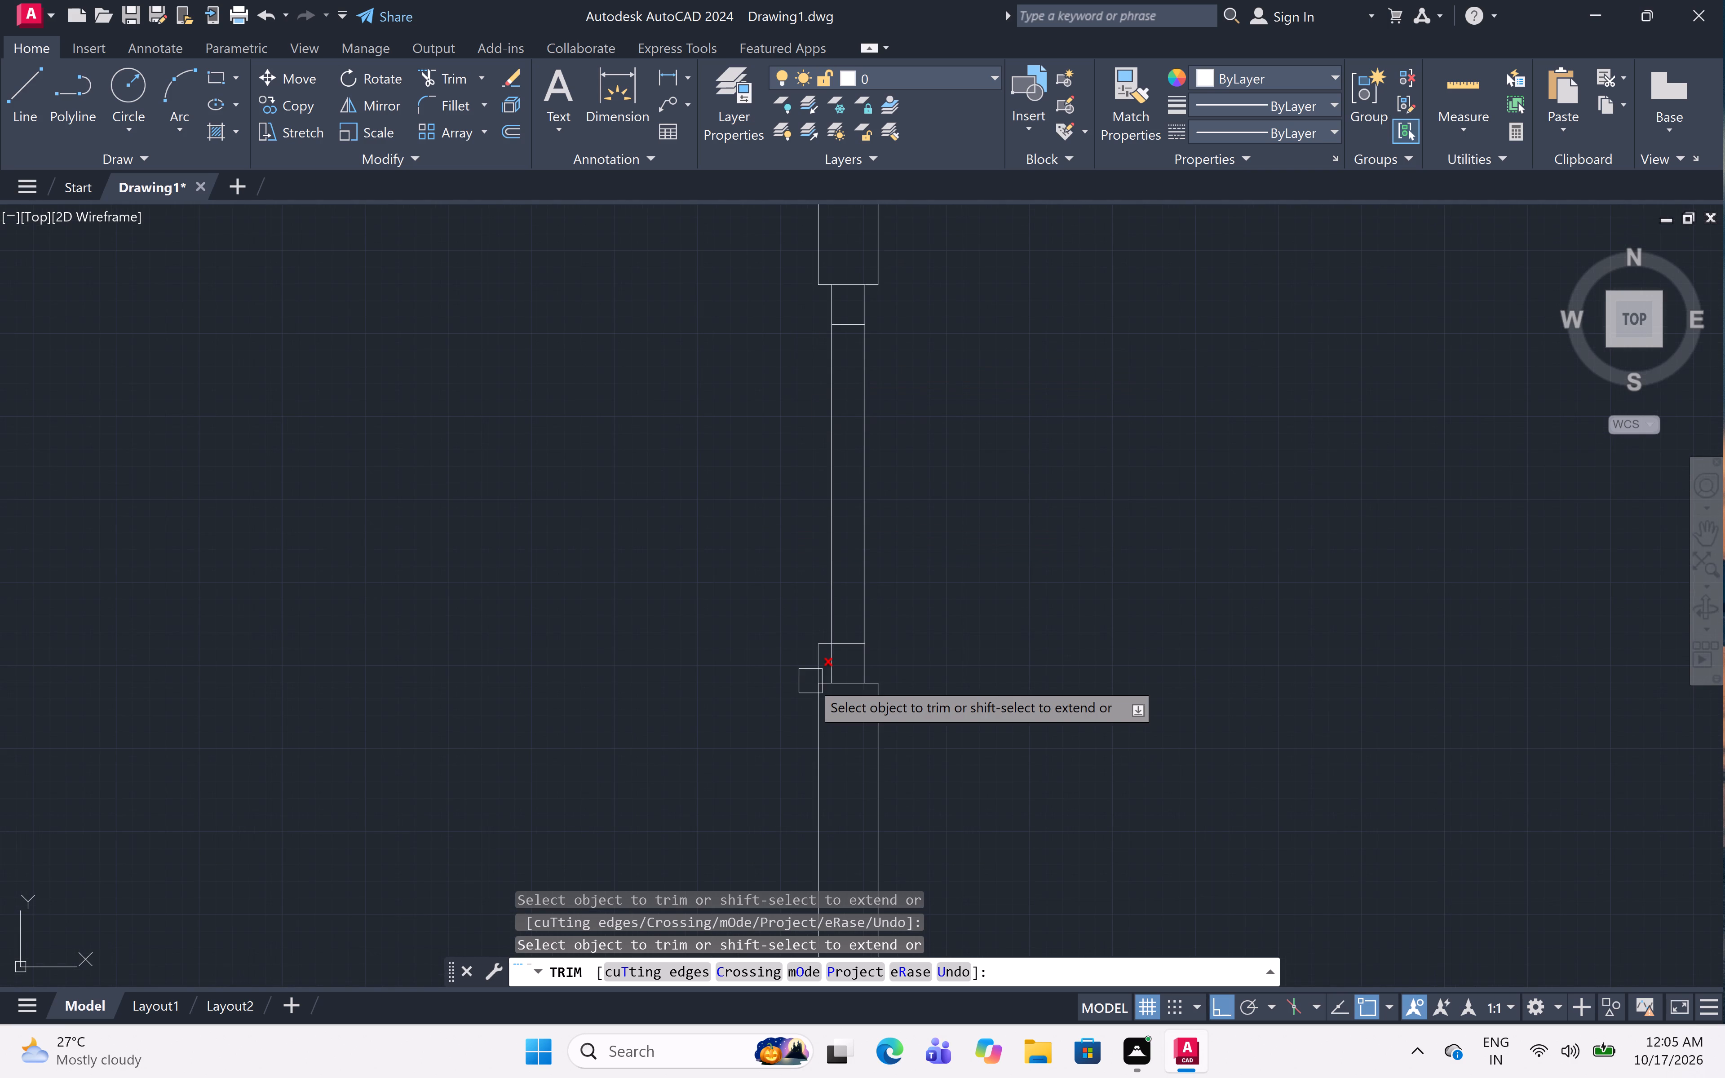
scroll(812, 647, "up", 4)
double_click(837, 694)
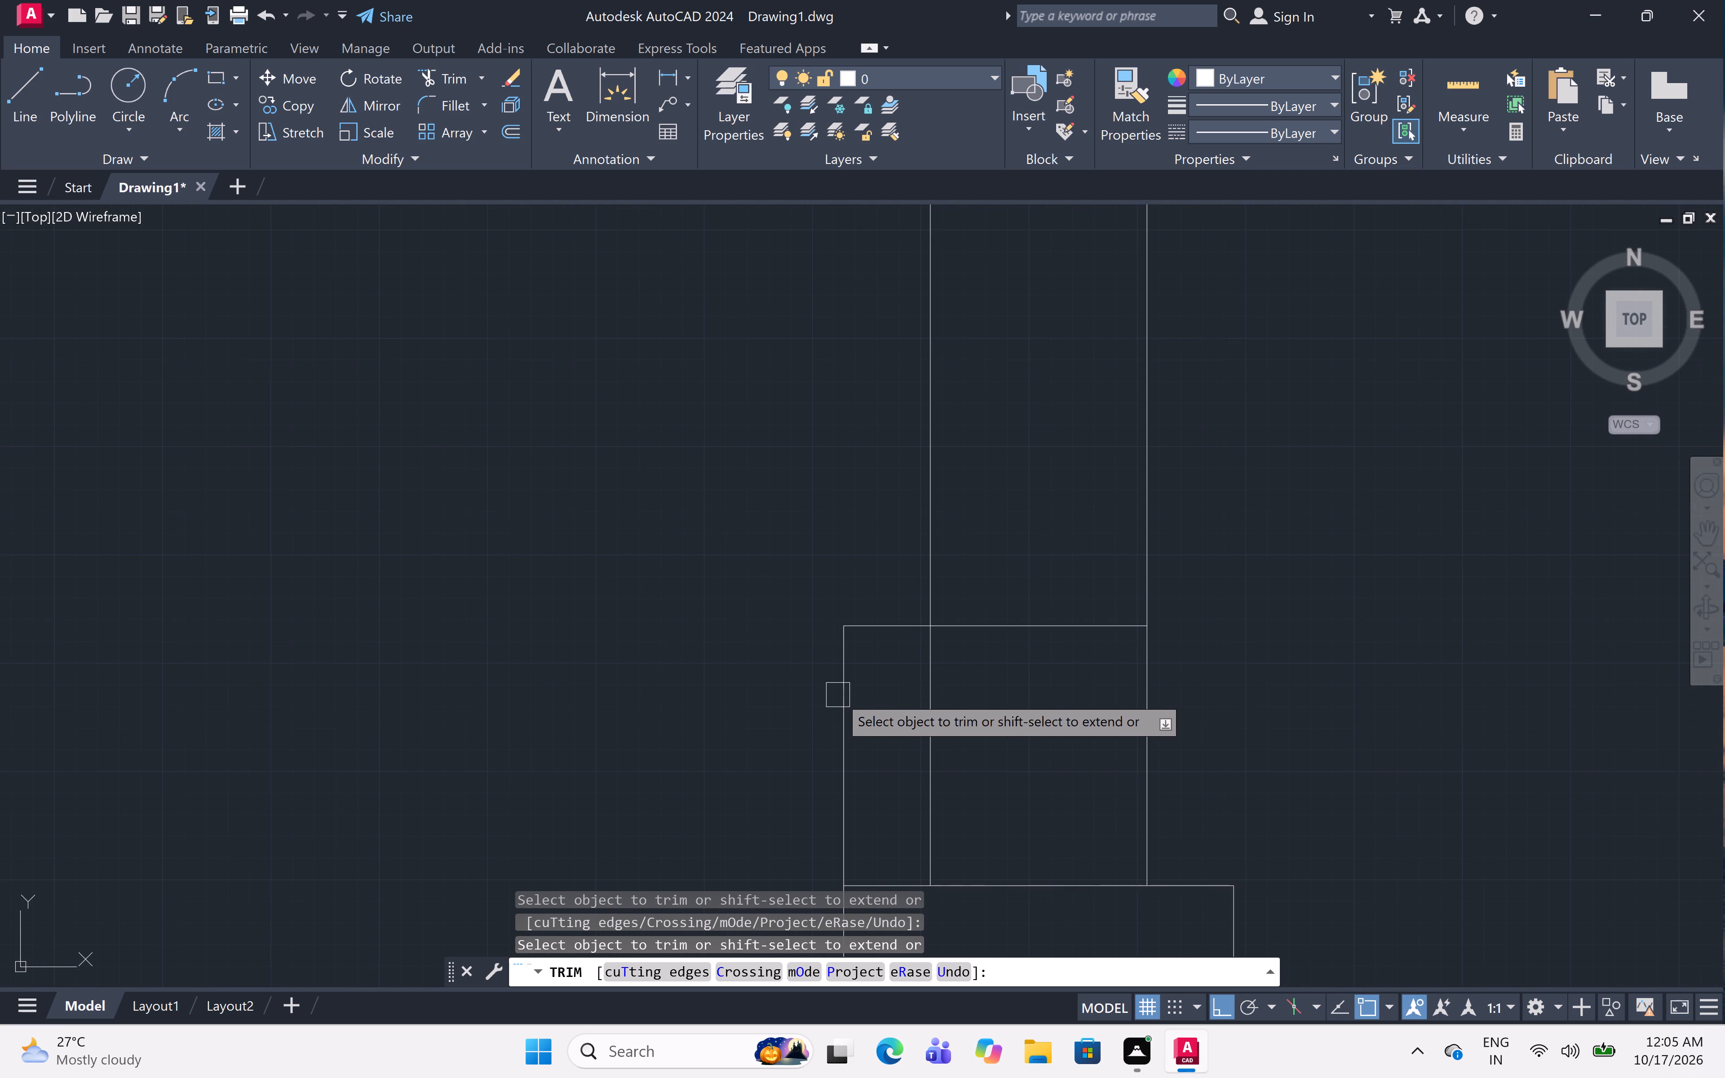
left_click(838, 677)
left_click(868, 621)
Trim the inner wall line along the left wall's lower opening and the inner jamb stub at its upper end.
scroll(857, 570, "down", 3)
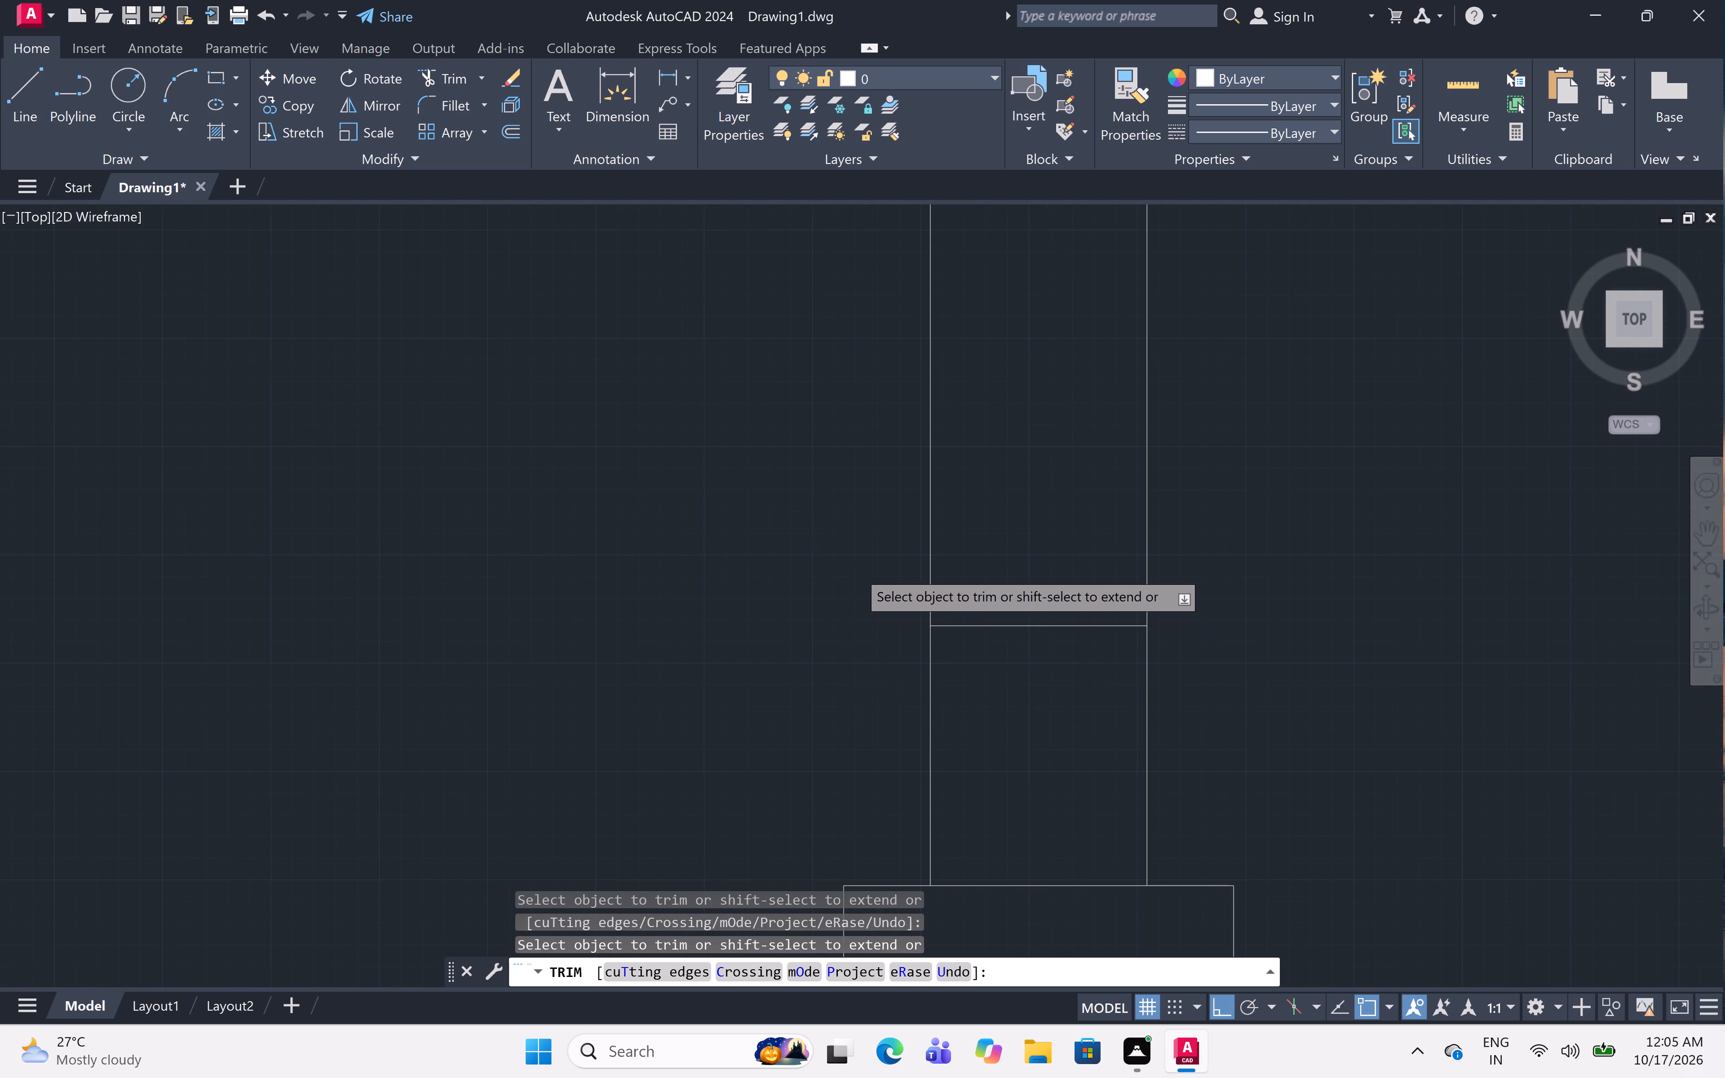
scroll(856, 570, "down", 2)
scroll(987, 487, "down", 2)
scroll(933, 815, "up", 3)
double_click(1048, 673)
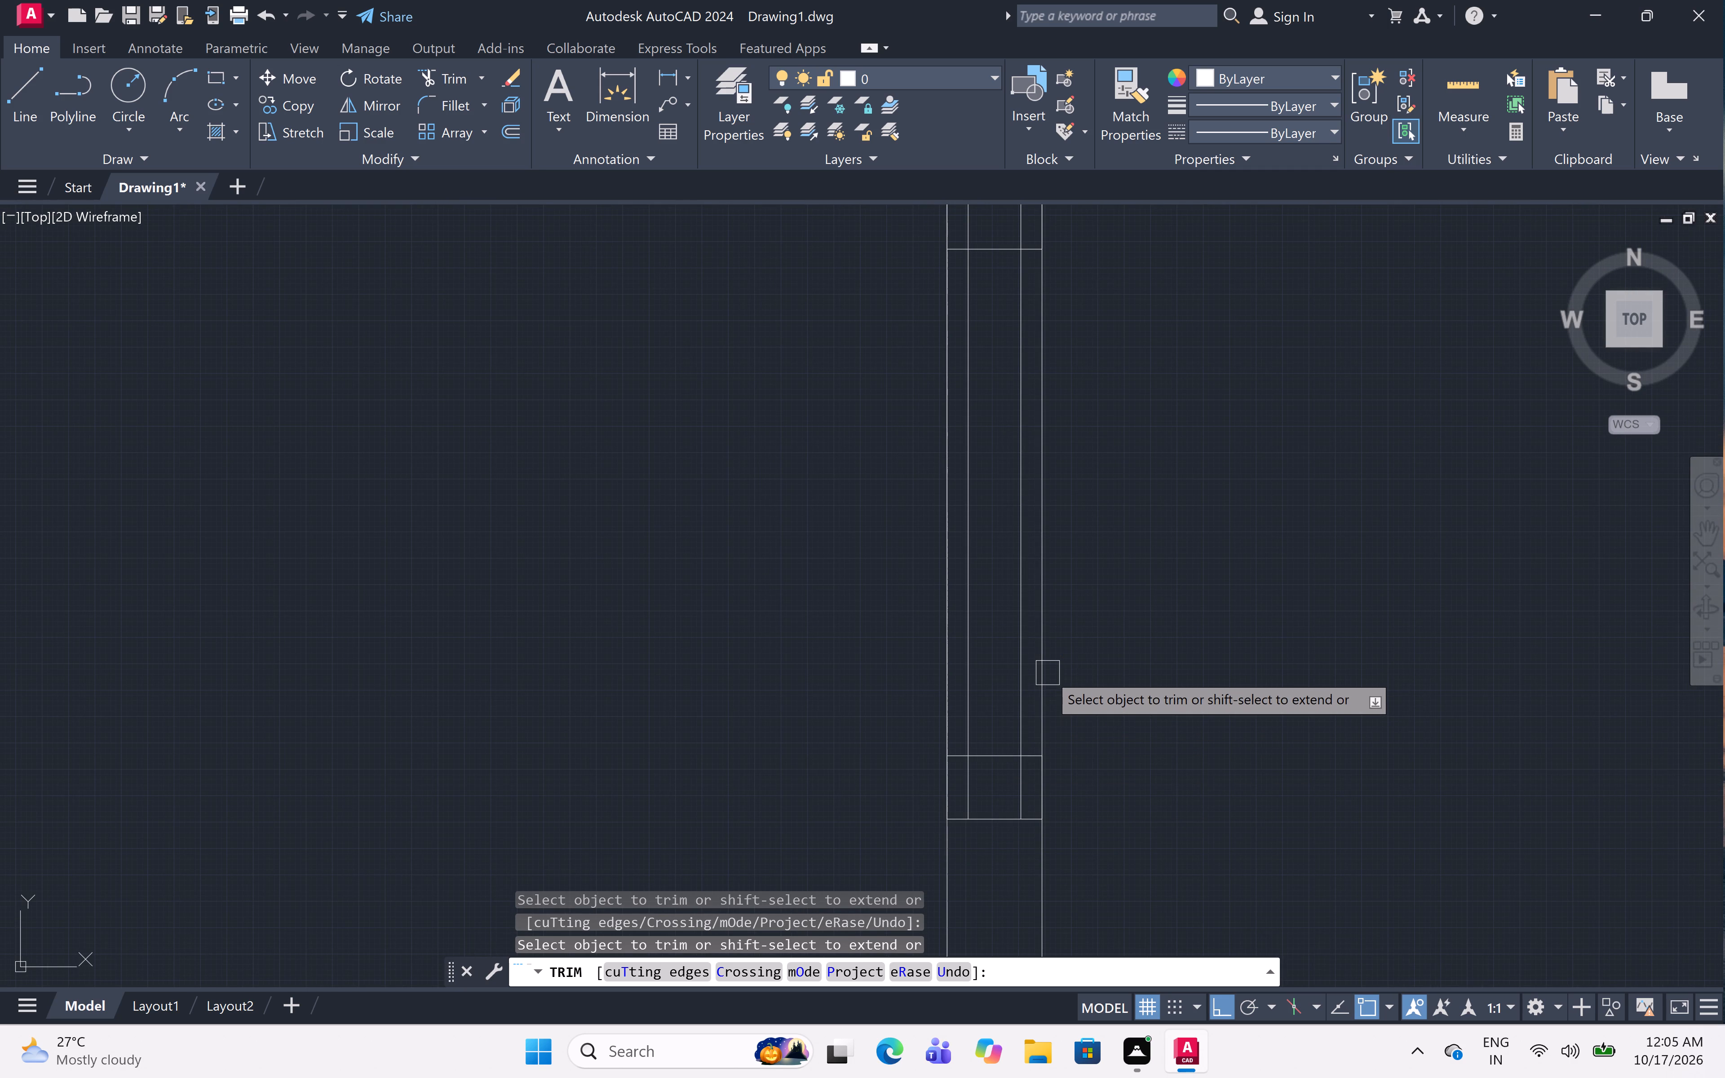
scroll(1046, 669, "down", 1)
left_click(1046, 669)
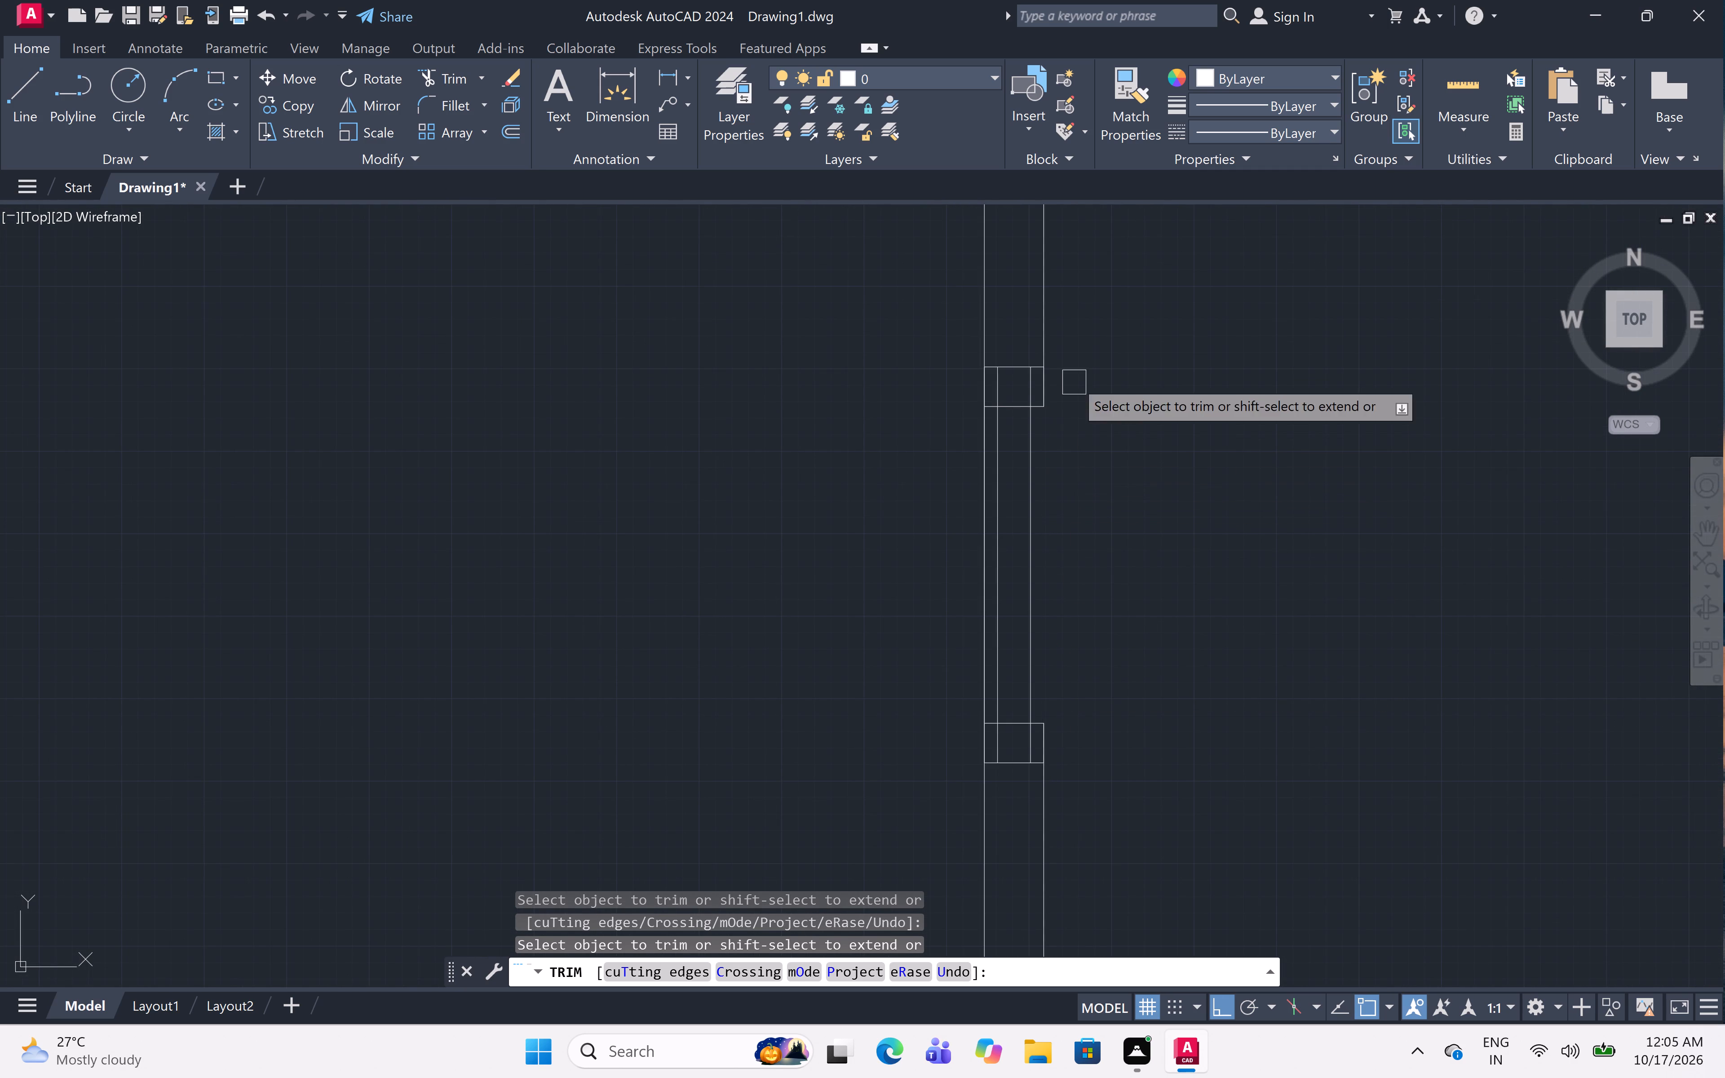
scroll(1050, 376, "up", 4)
left_click(1002, 444)
left_click(1002, 446)
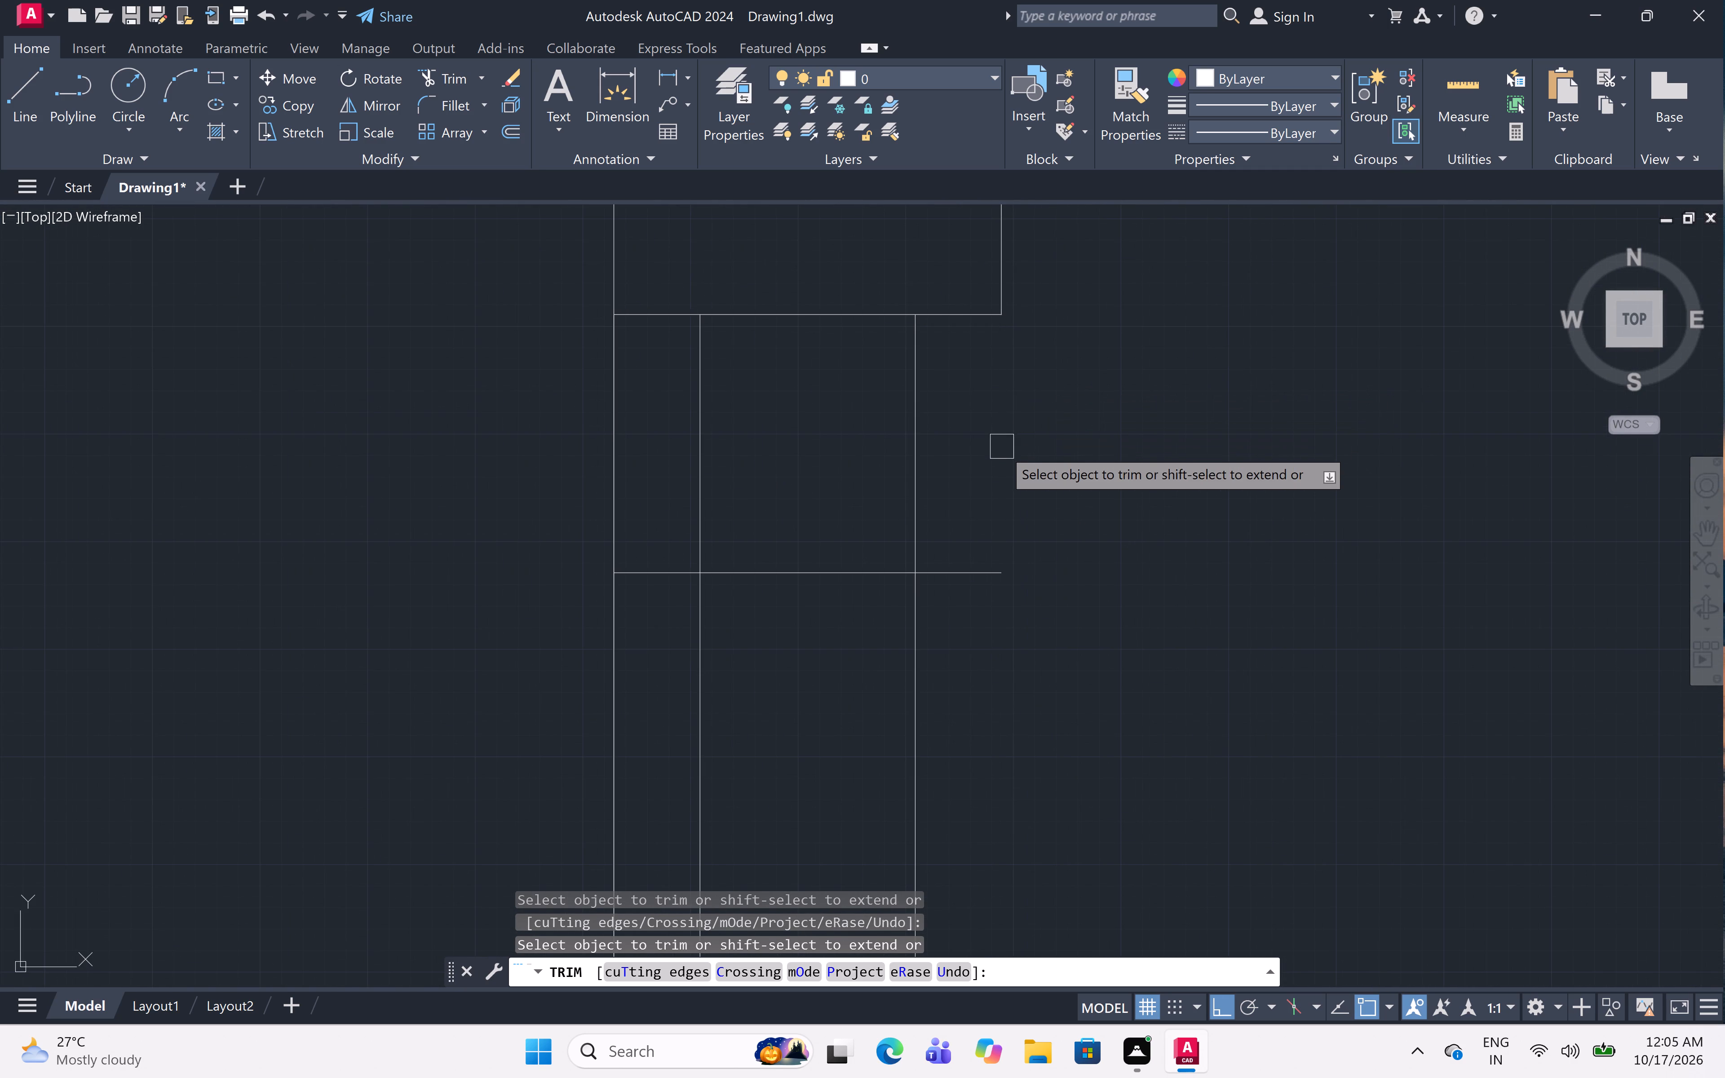
left_click_drag(1002, 457, 1002, 471)
double_click(959, 579)
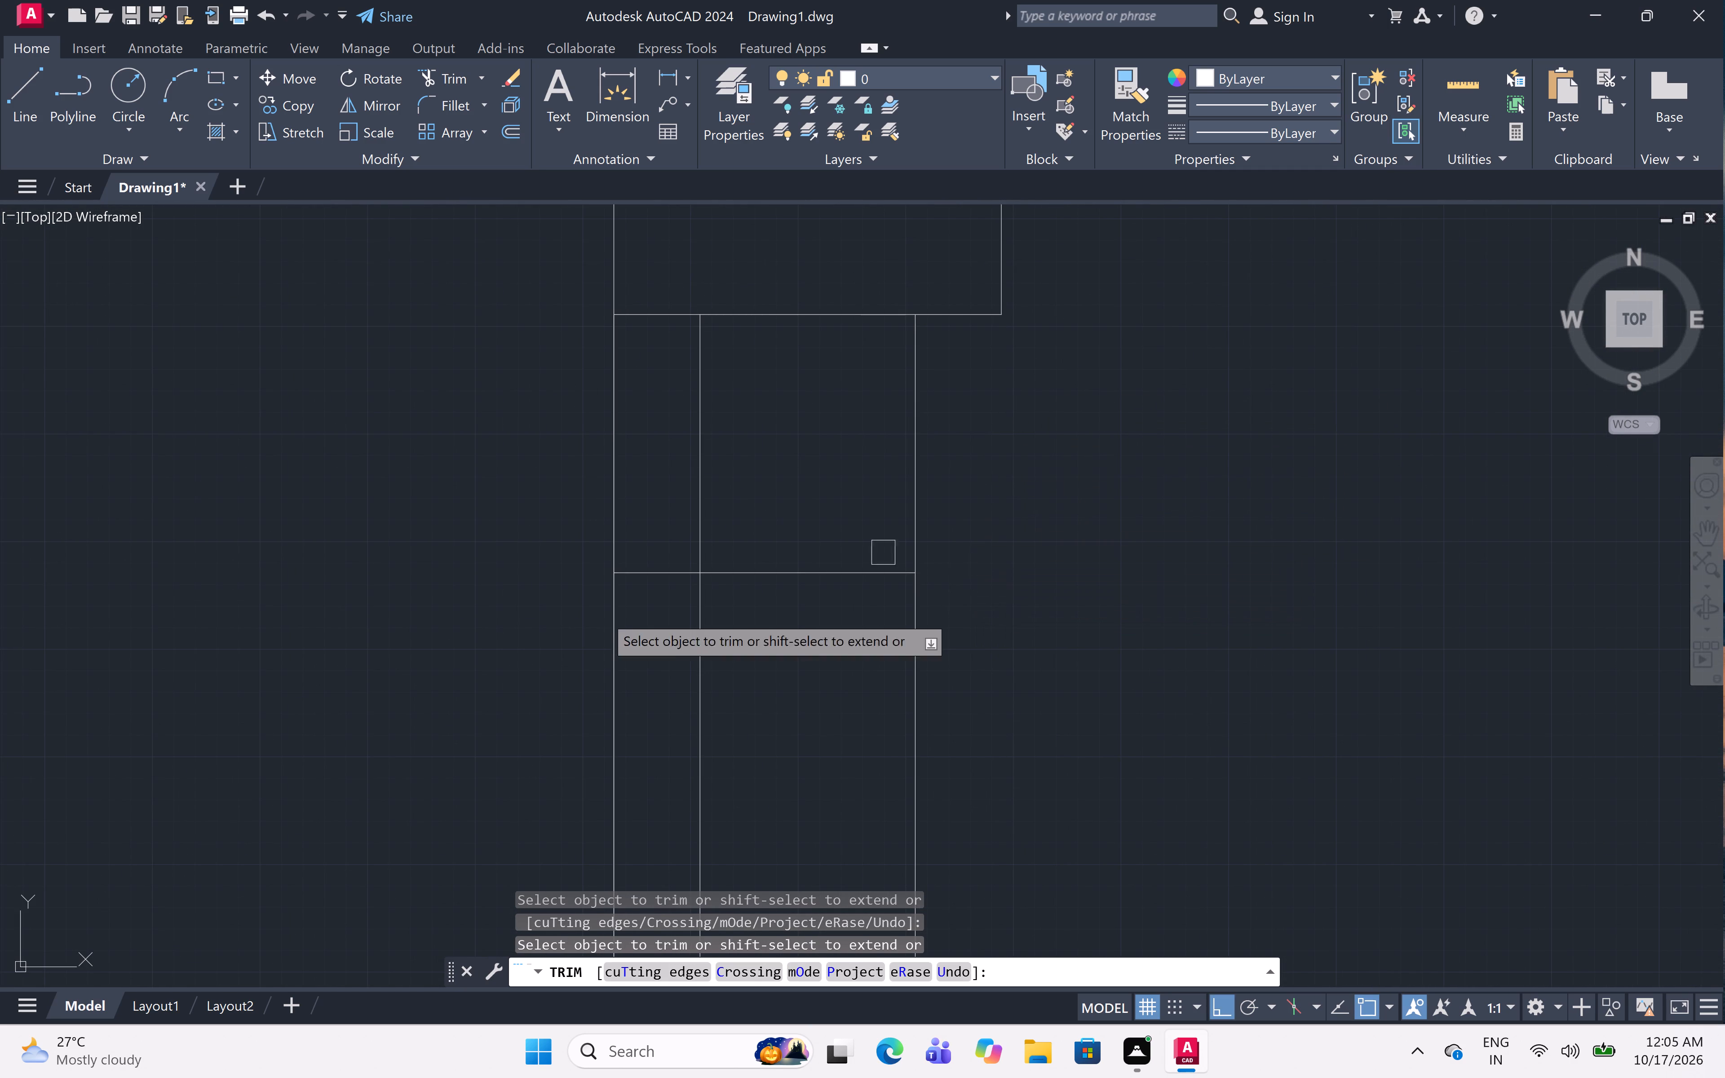
Trim the outer wall line across the left wall's lower opening and the jamb stubs projecting past the outer offset line.
double_click(651, 571)
scroll(618, 528, "down", 3)
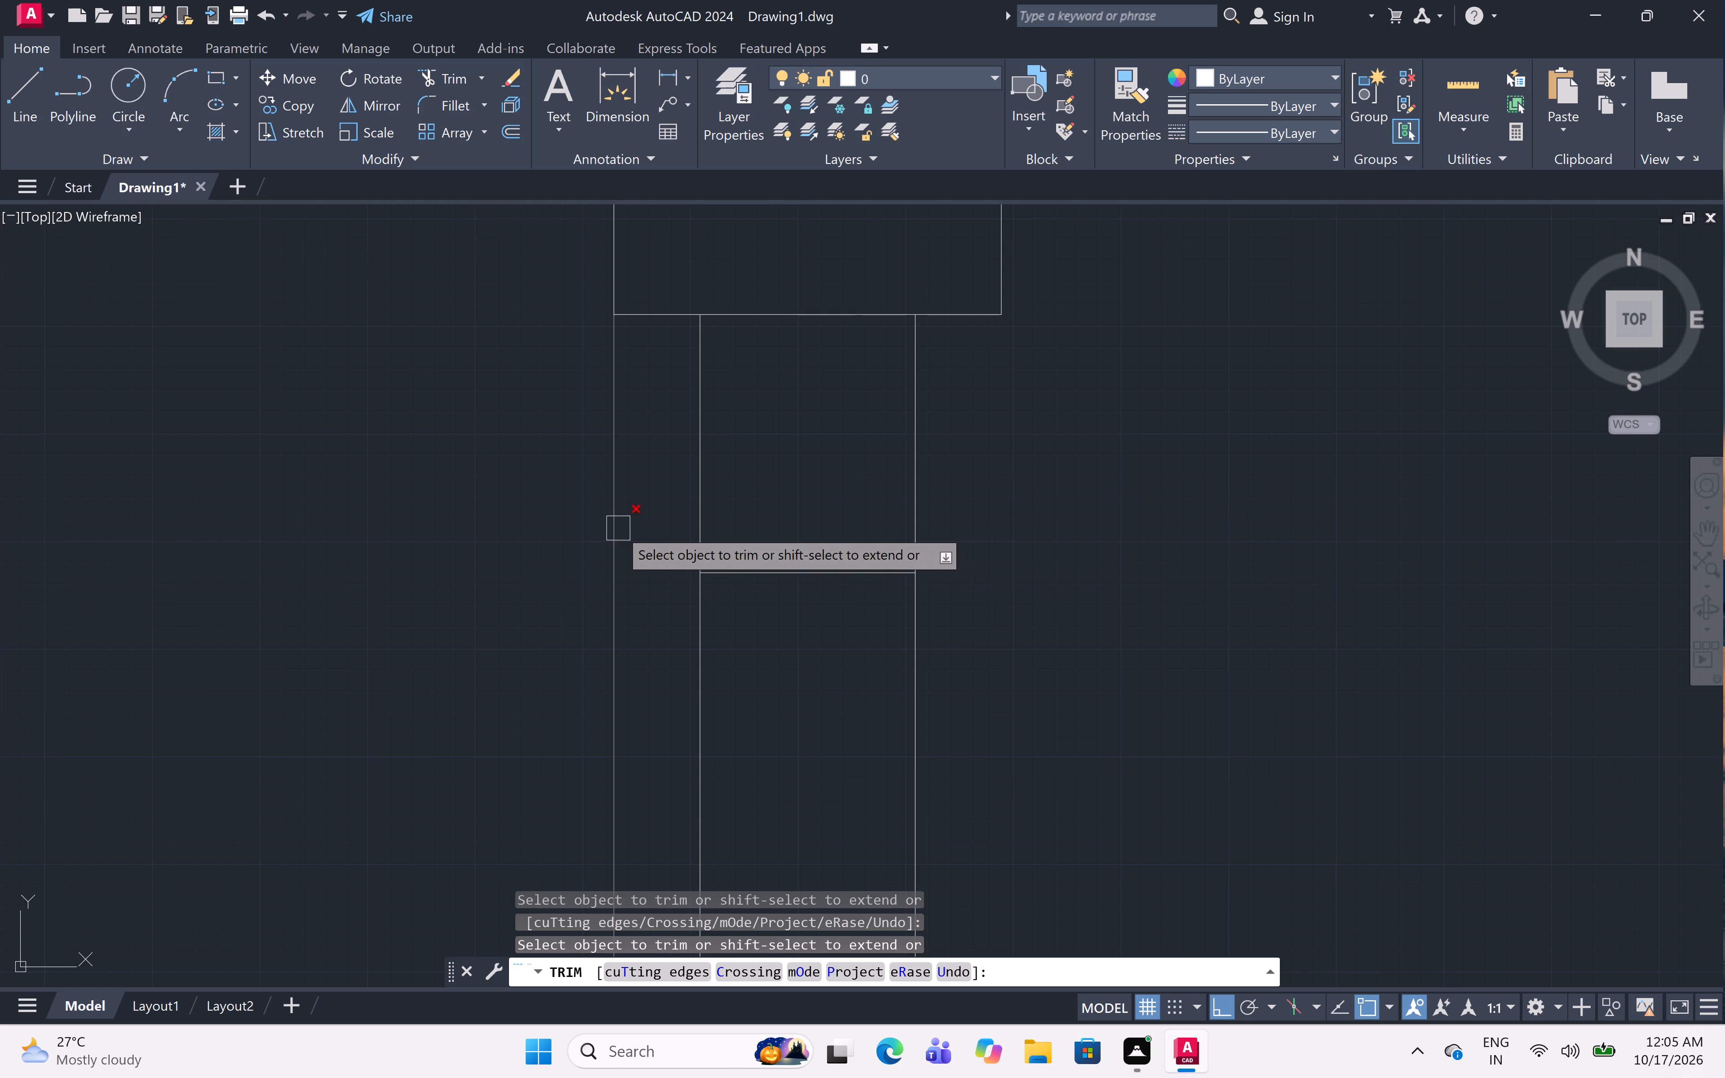
scroll(618, 528, "down", 1)
double_click(615, 539)
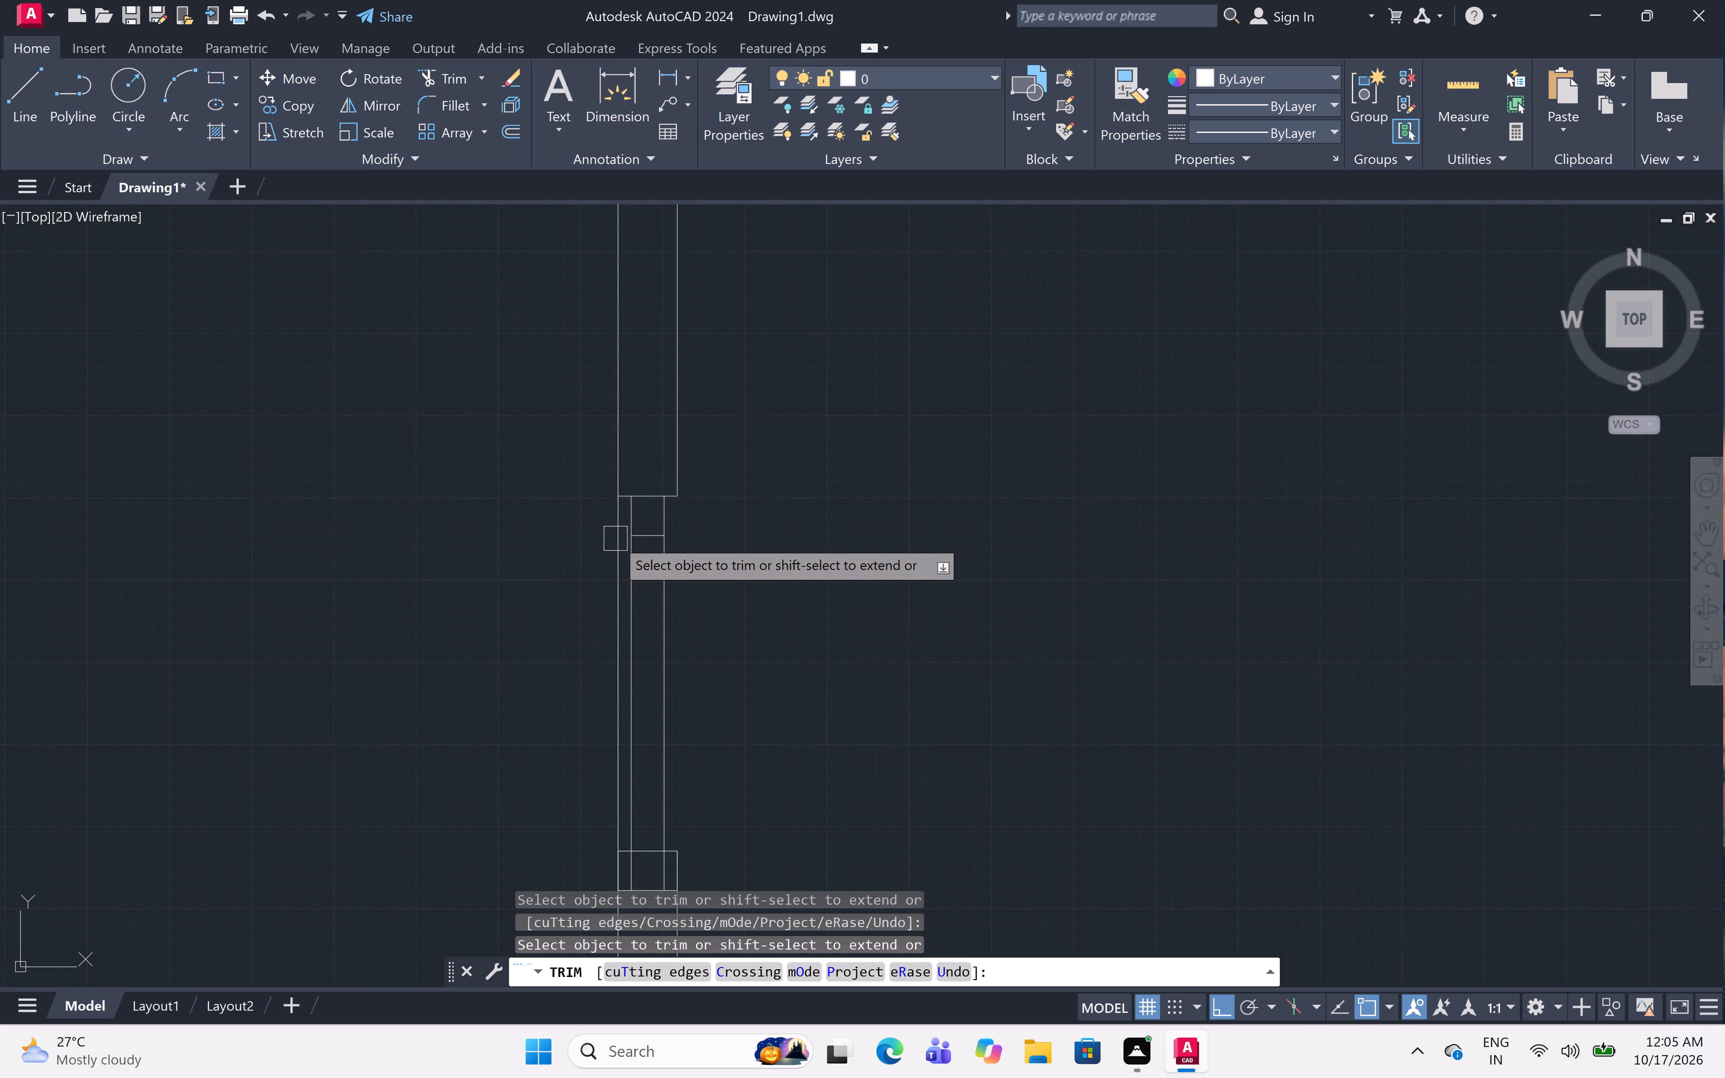
left_click(615, 539)
scroll(699, 519, "down", 3)
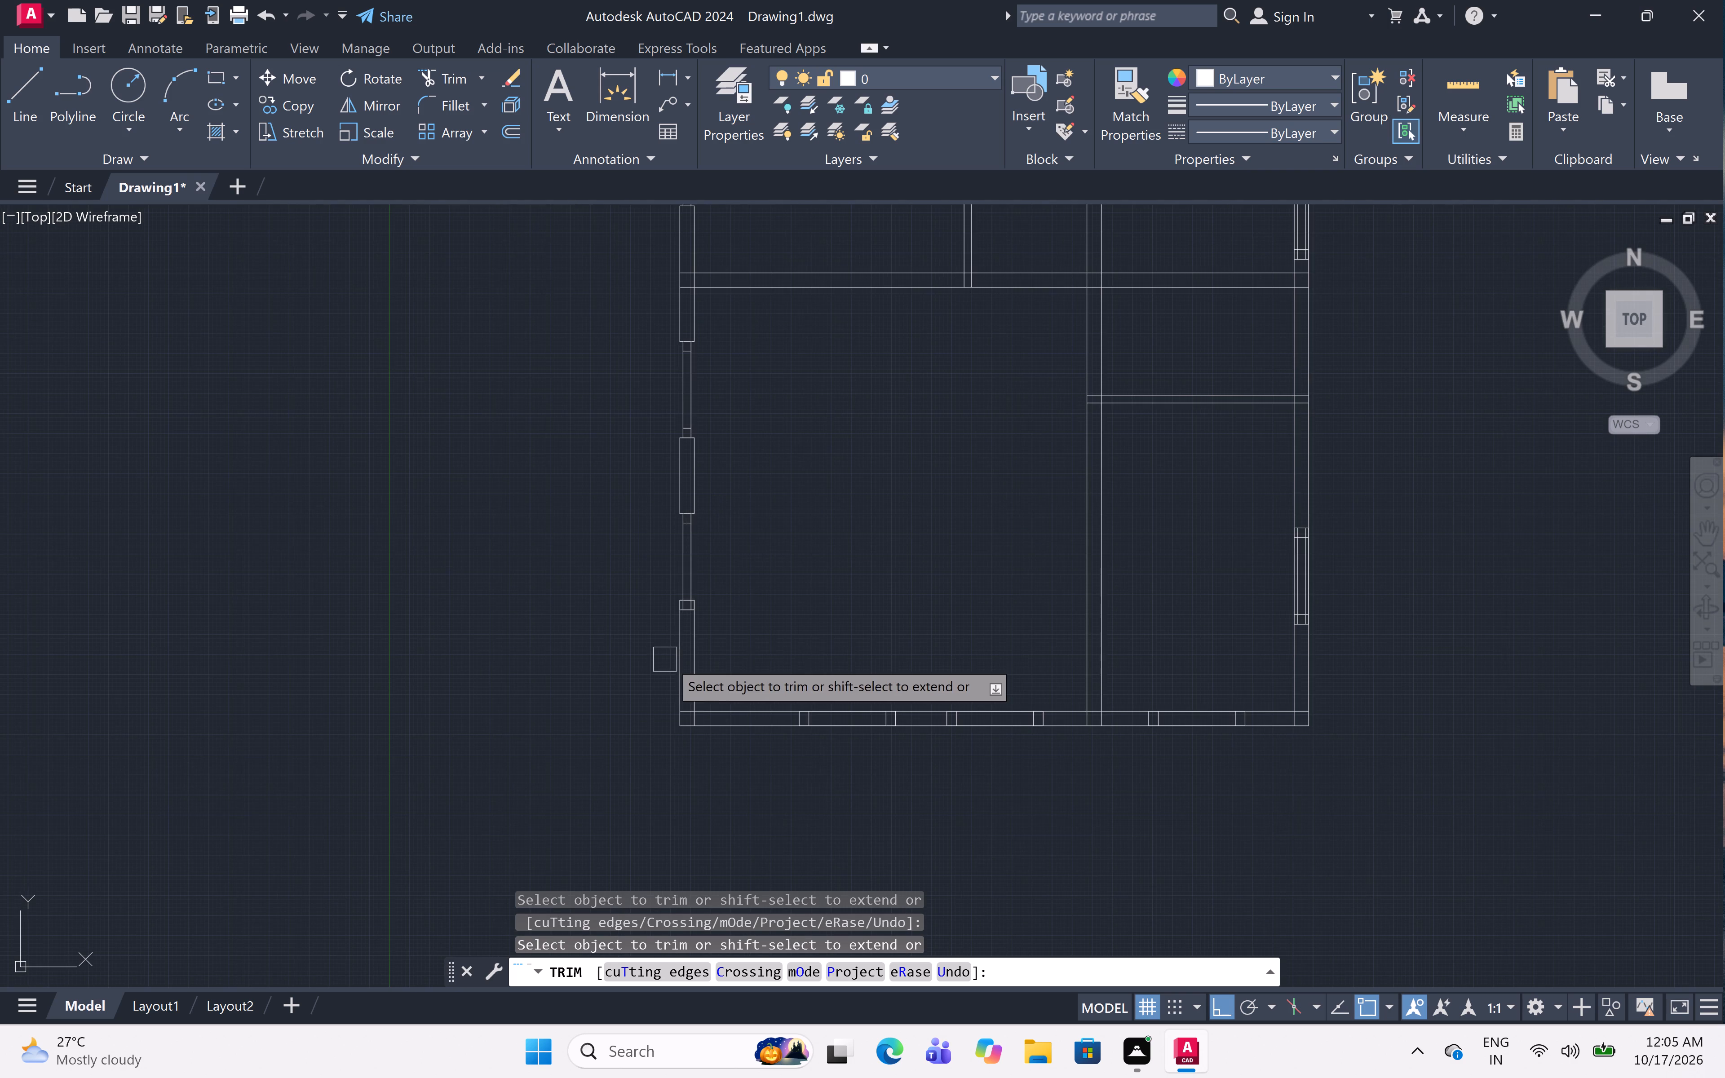
scroll(683, 603, "up", 7)
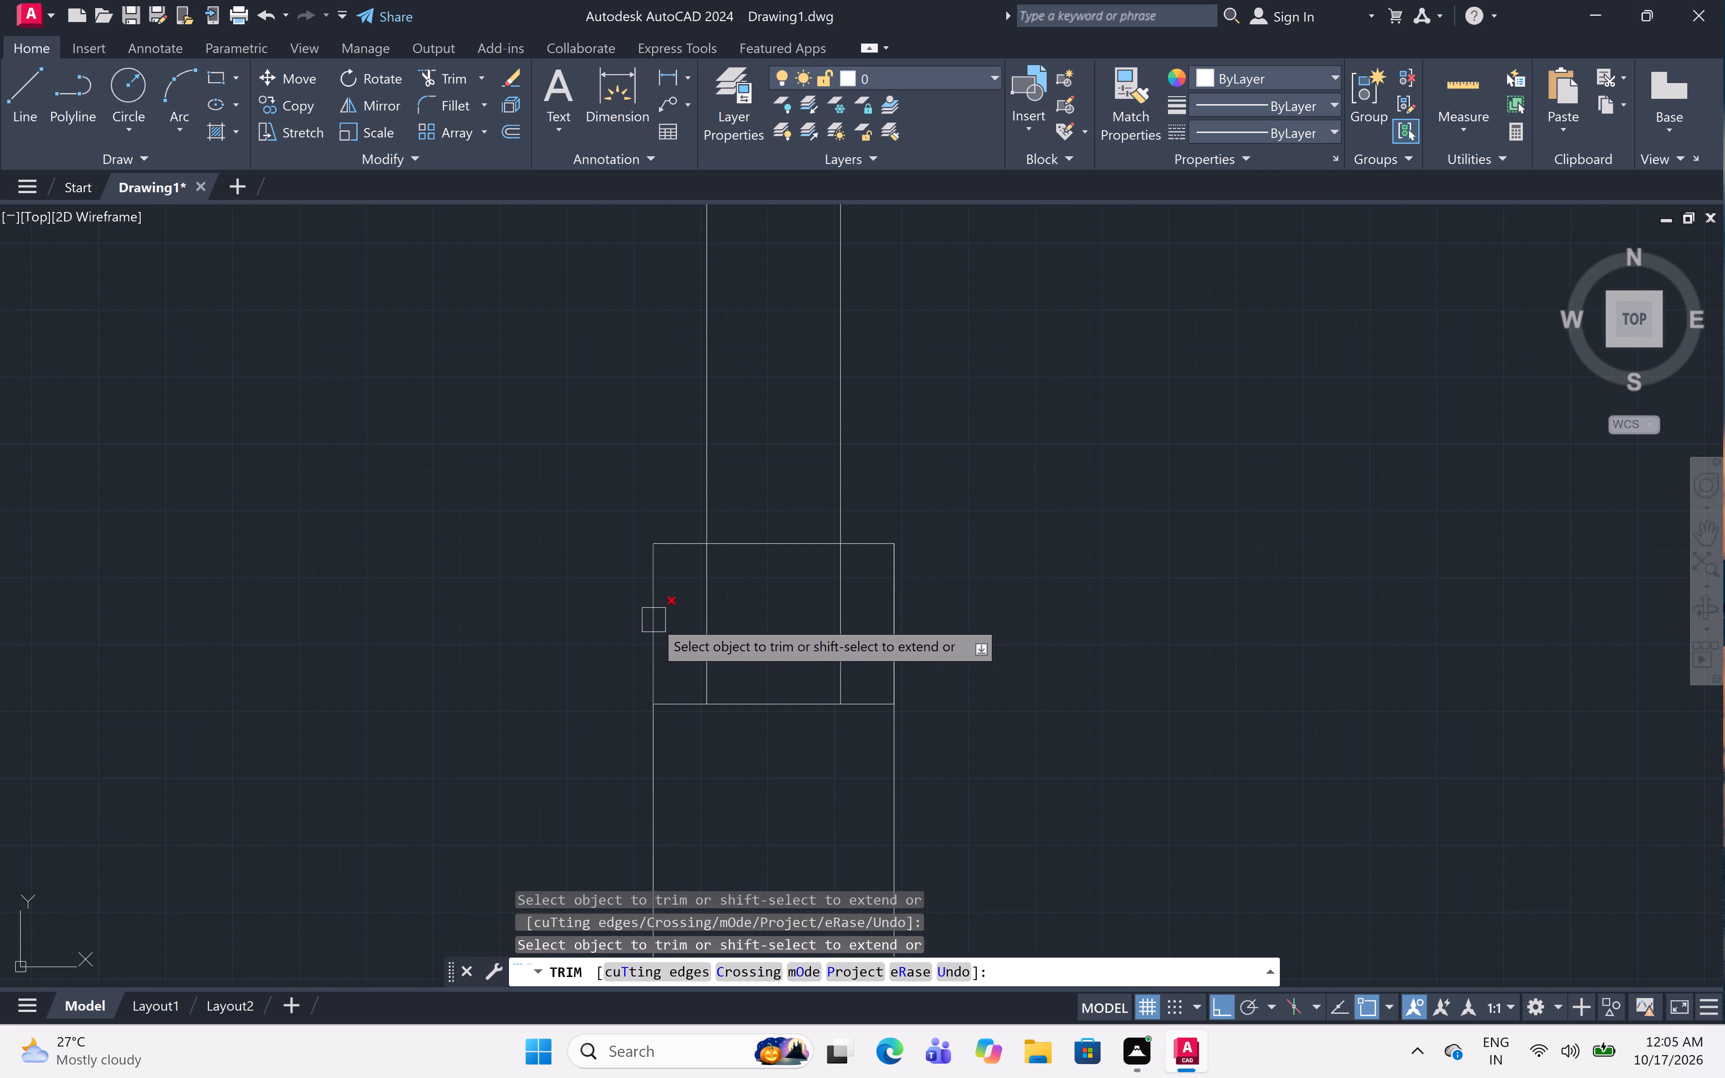
left_click(654, 619)
left_click(652, 614)
double_click(665, 539)
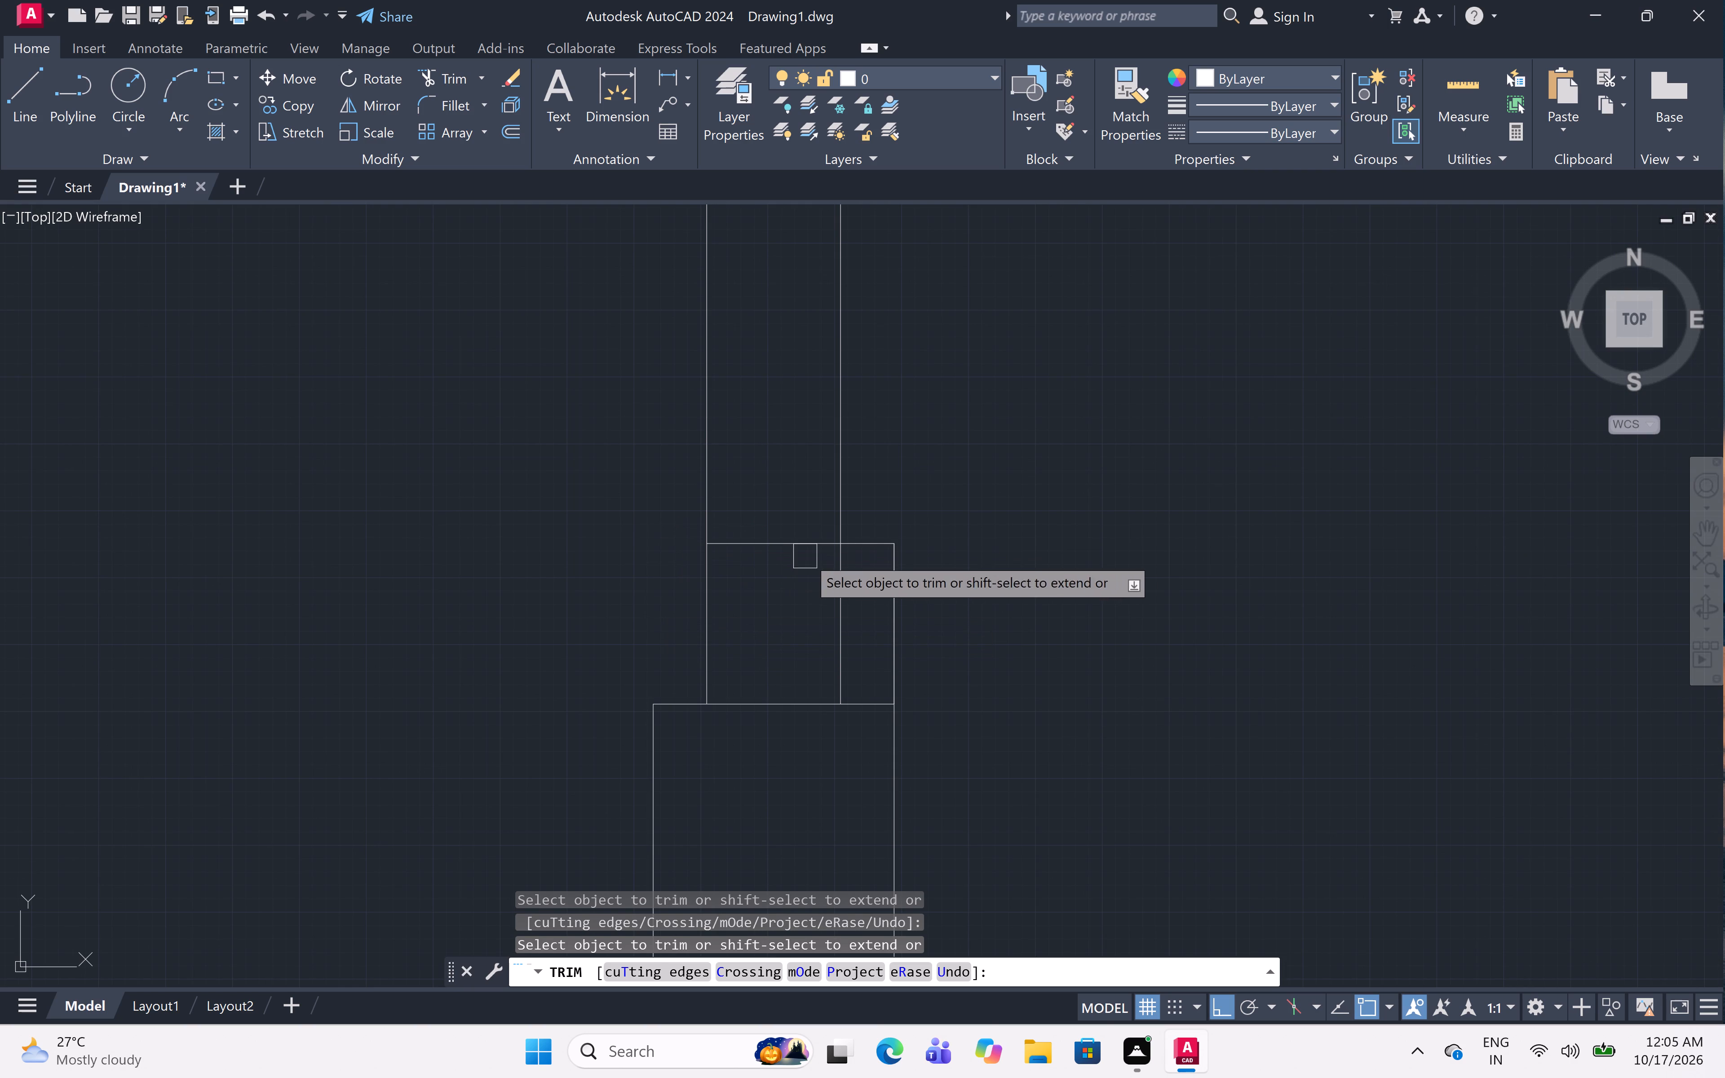
Trim the remaining inner jamb stub and inner wall line piece at the lower end of the left wall's lower opening.
left_click(886, 538)
left_click_drag(886, 538, 880, 534)
left_click(873, 530)
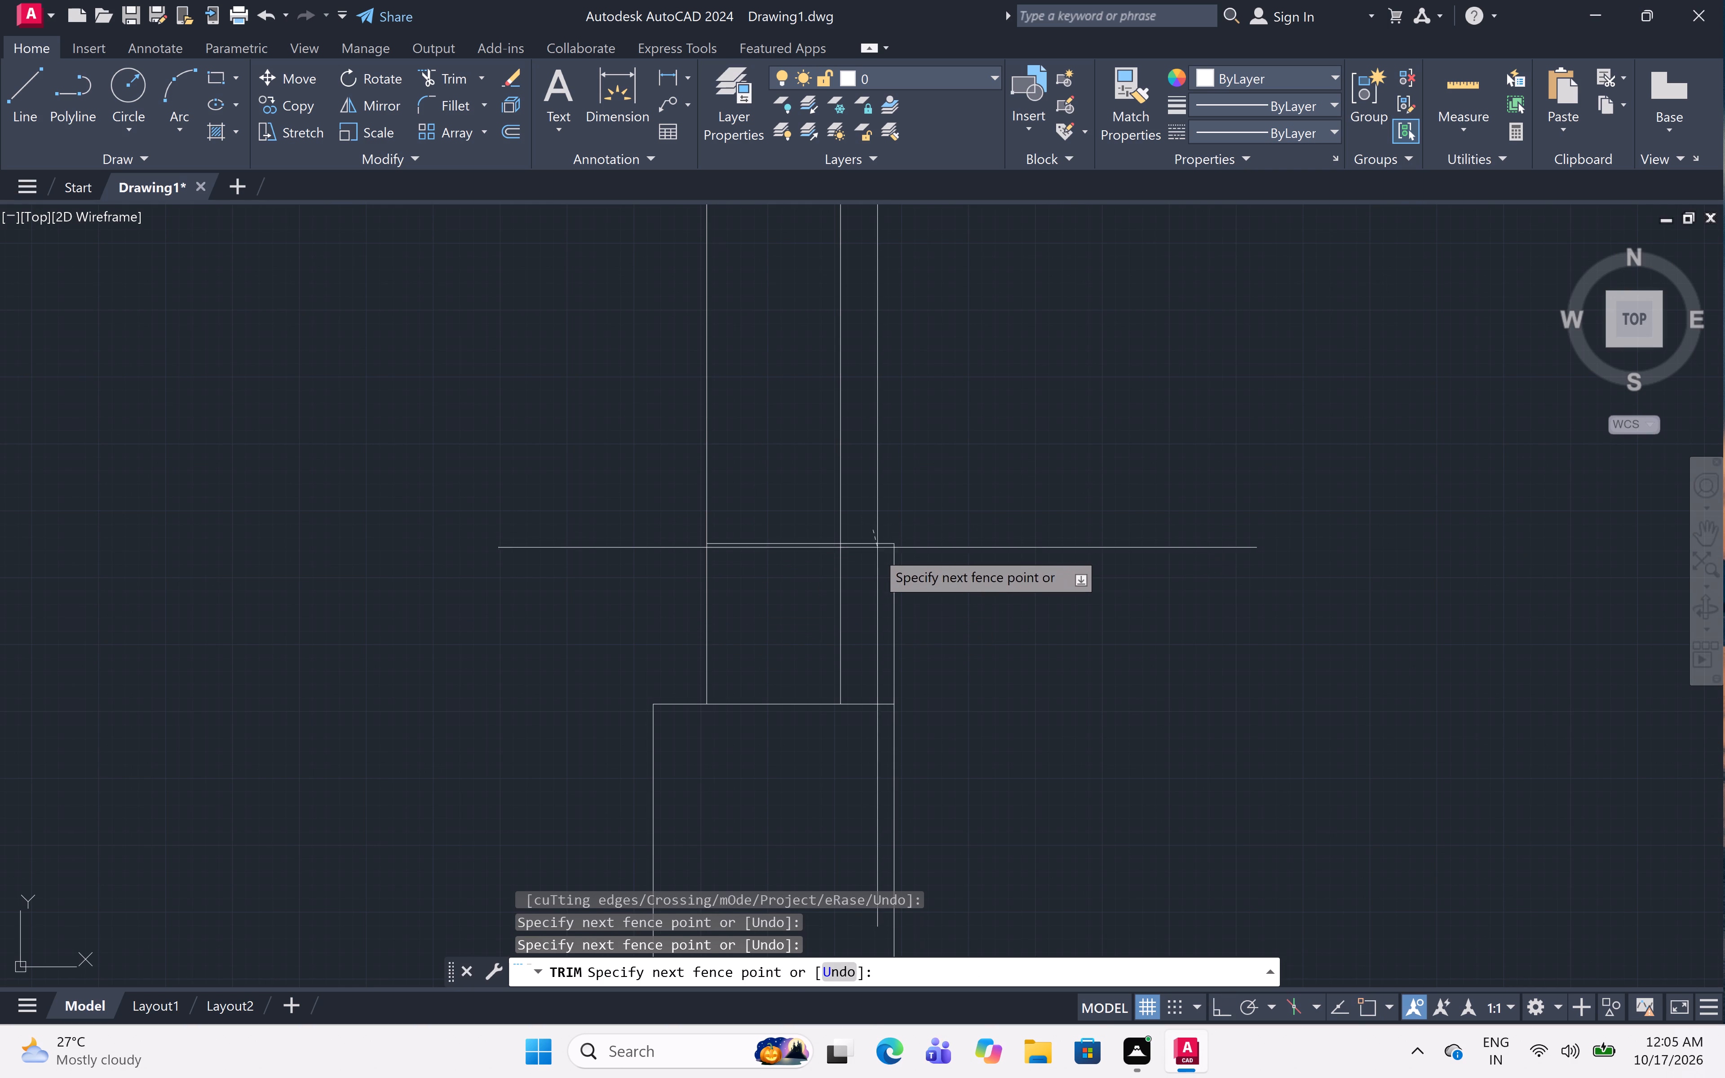
left_click(876, 551)
left_click(870, 556)
left_click(909, 602)
scroll(912, 585, "down", 5)
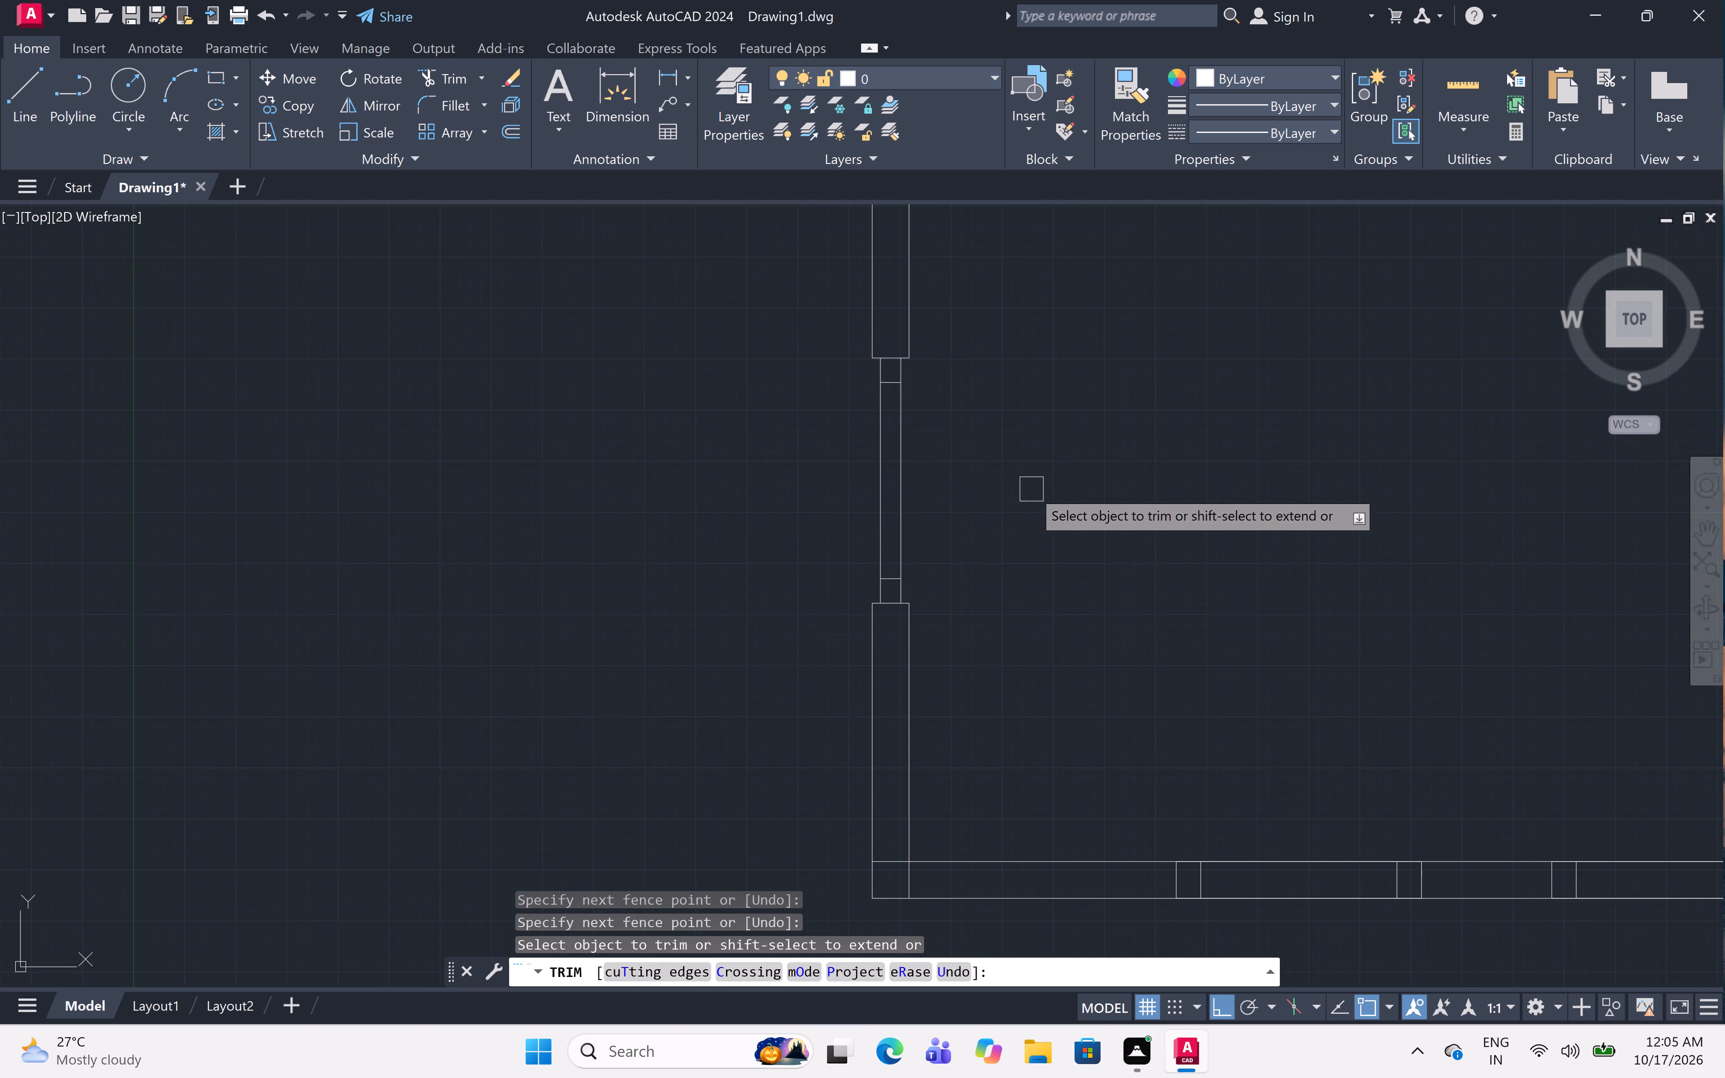
Trim the outer and inner wall lines between the jamb lines of the right wall's upper opening.
scroll(1031, 489, "down", 2)
middle_click_drag(1064, 464, 972, 601)
scroll(969, 586, "down", 1)
middle_click_drag(994, 568, 967, 606)
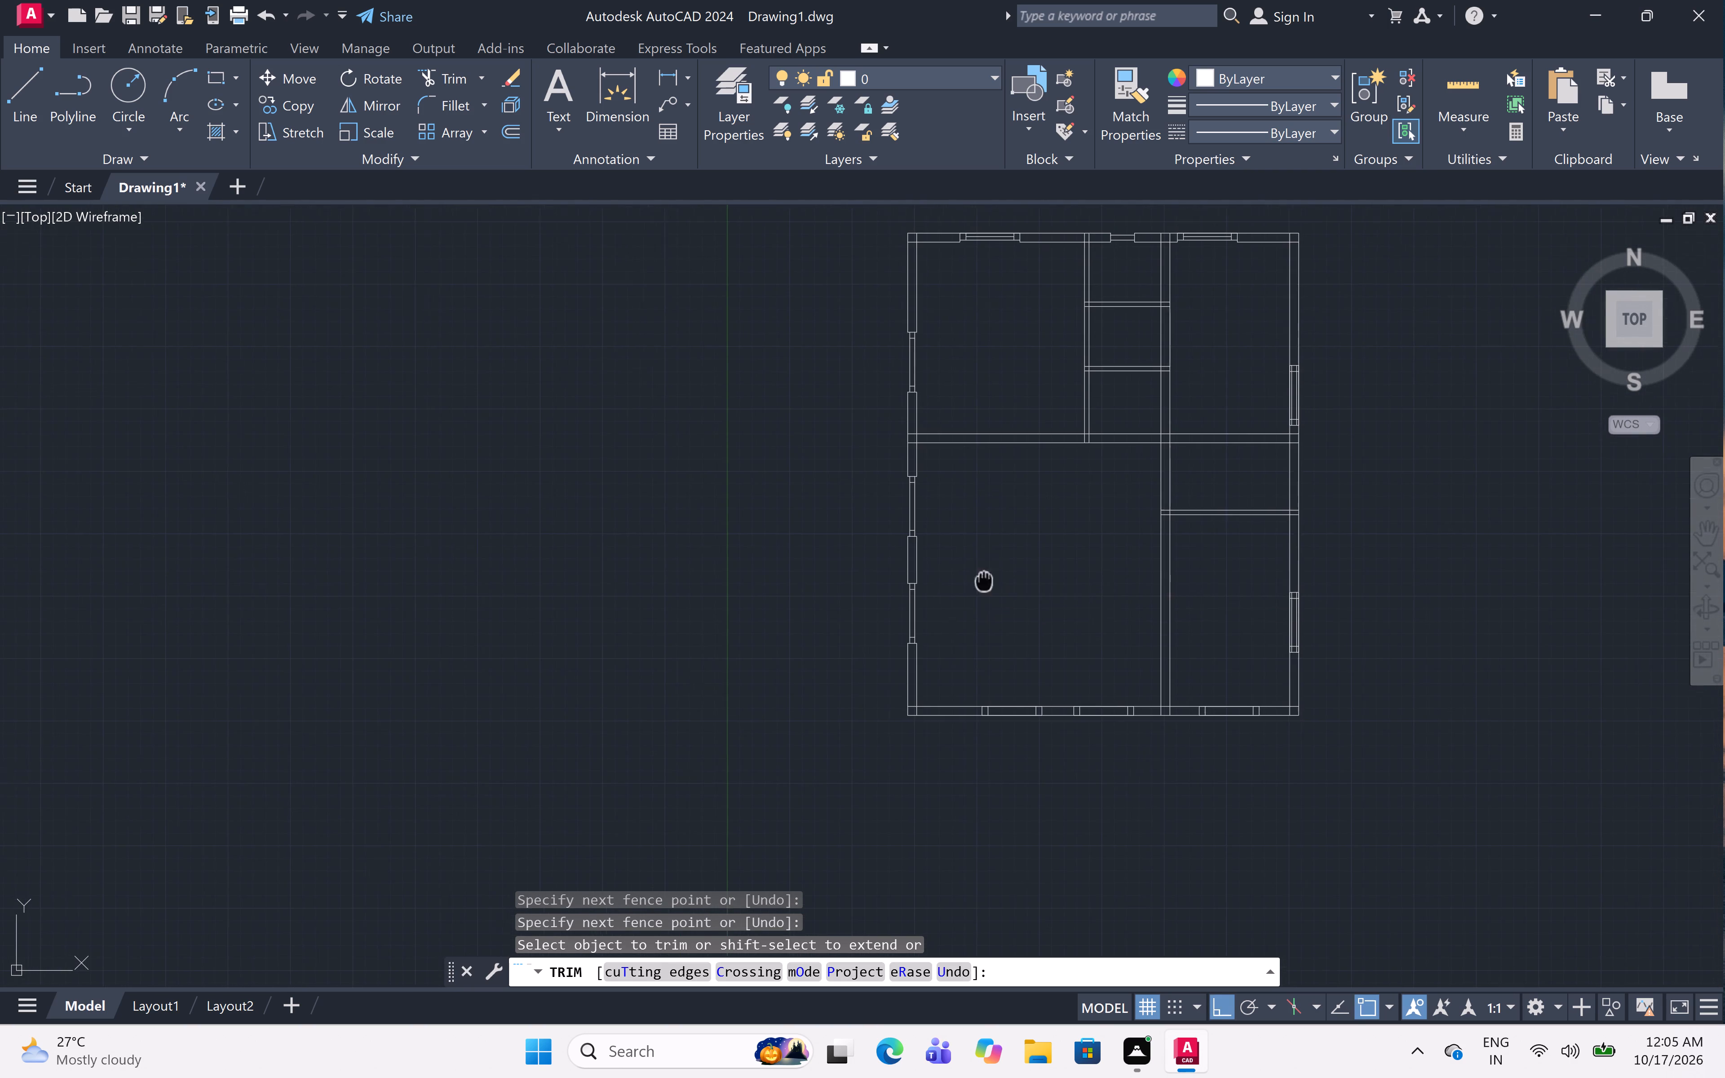
middle_click_drag(967, 606, 965, 608)
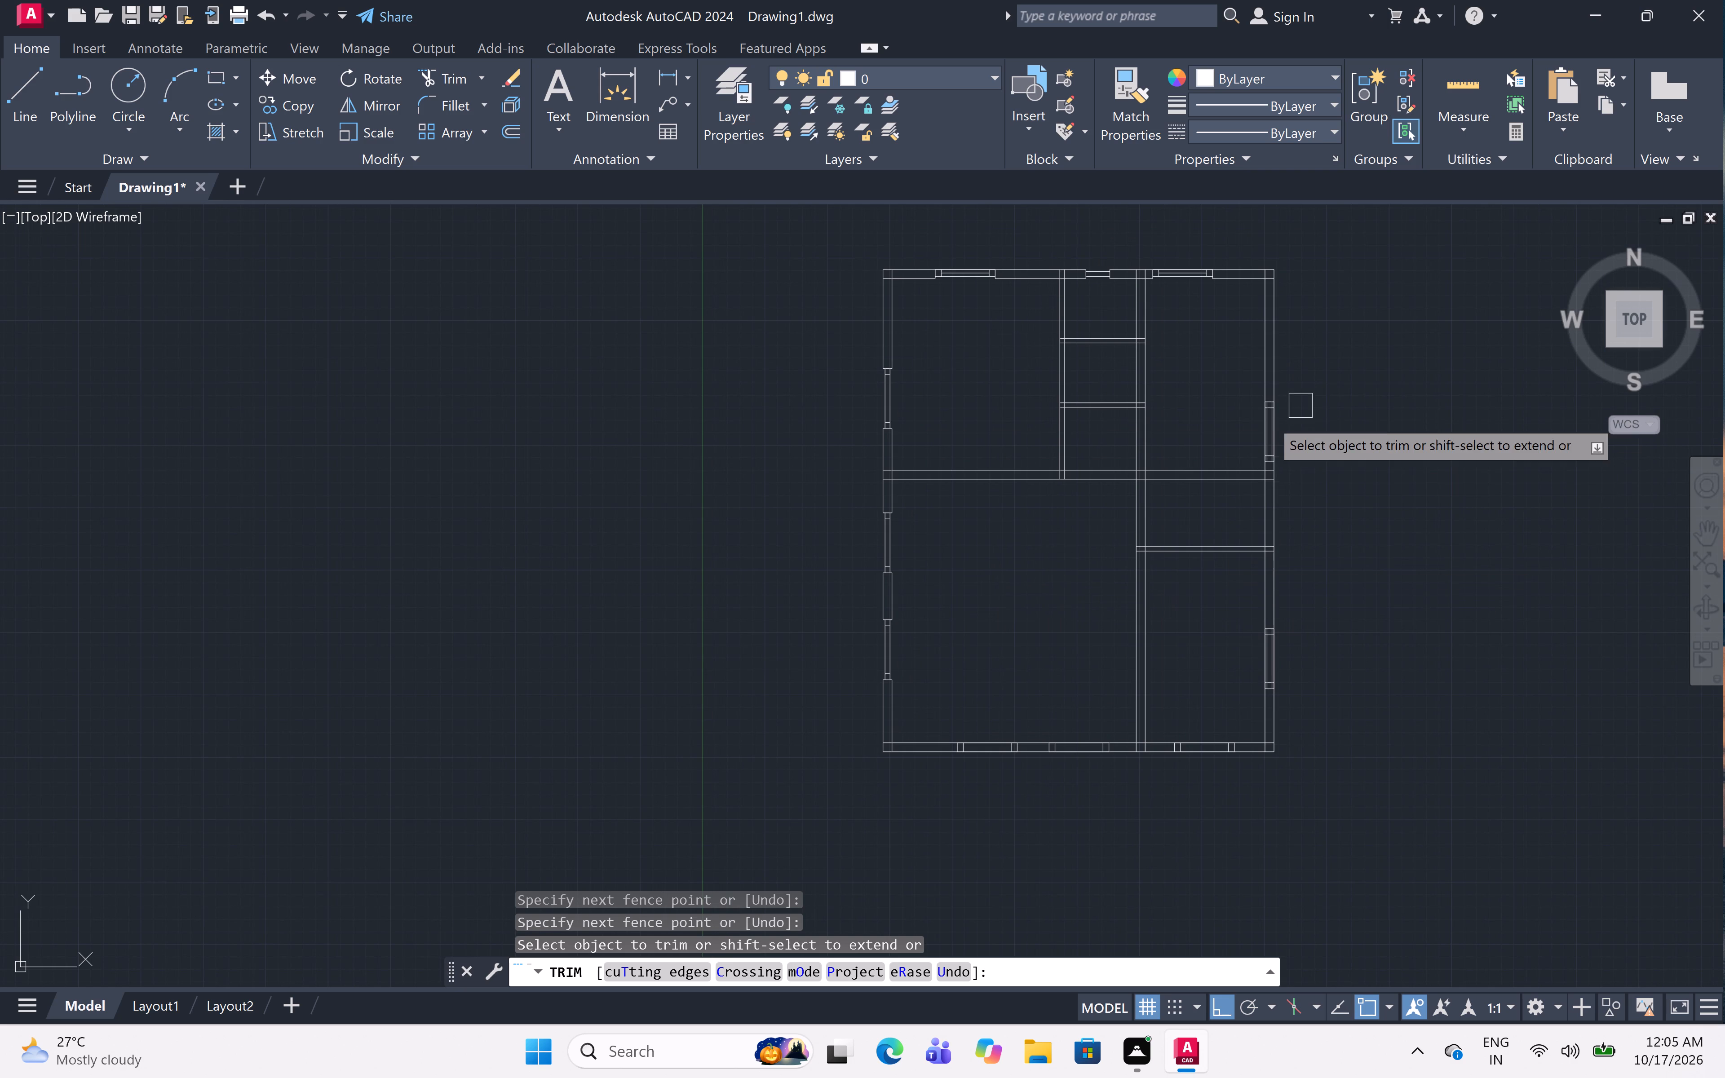
scroll(1265, 424, "up", 5)
left_click(1325, 410)
left_click(1321, 405)
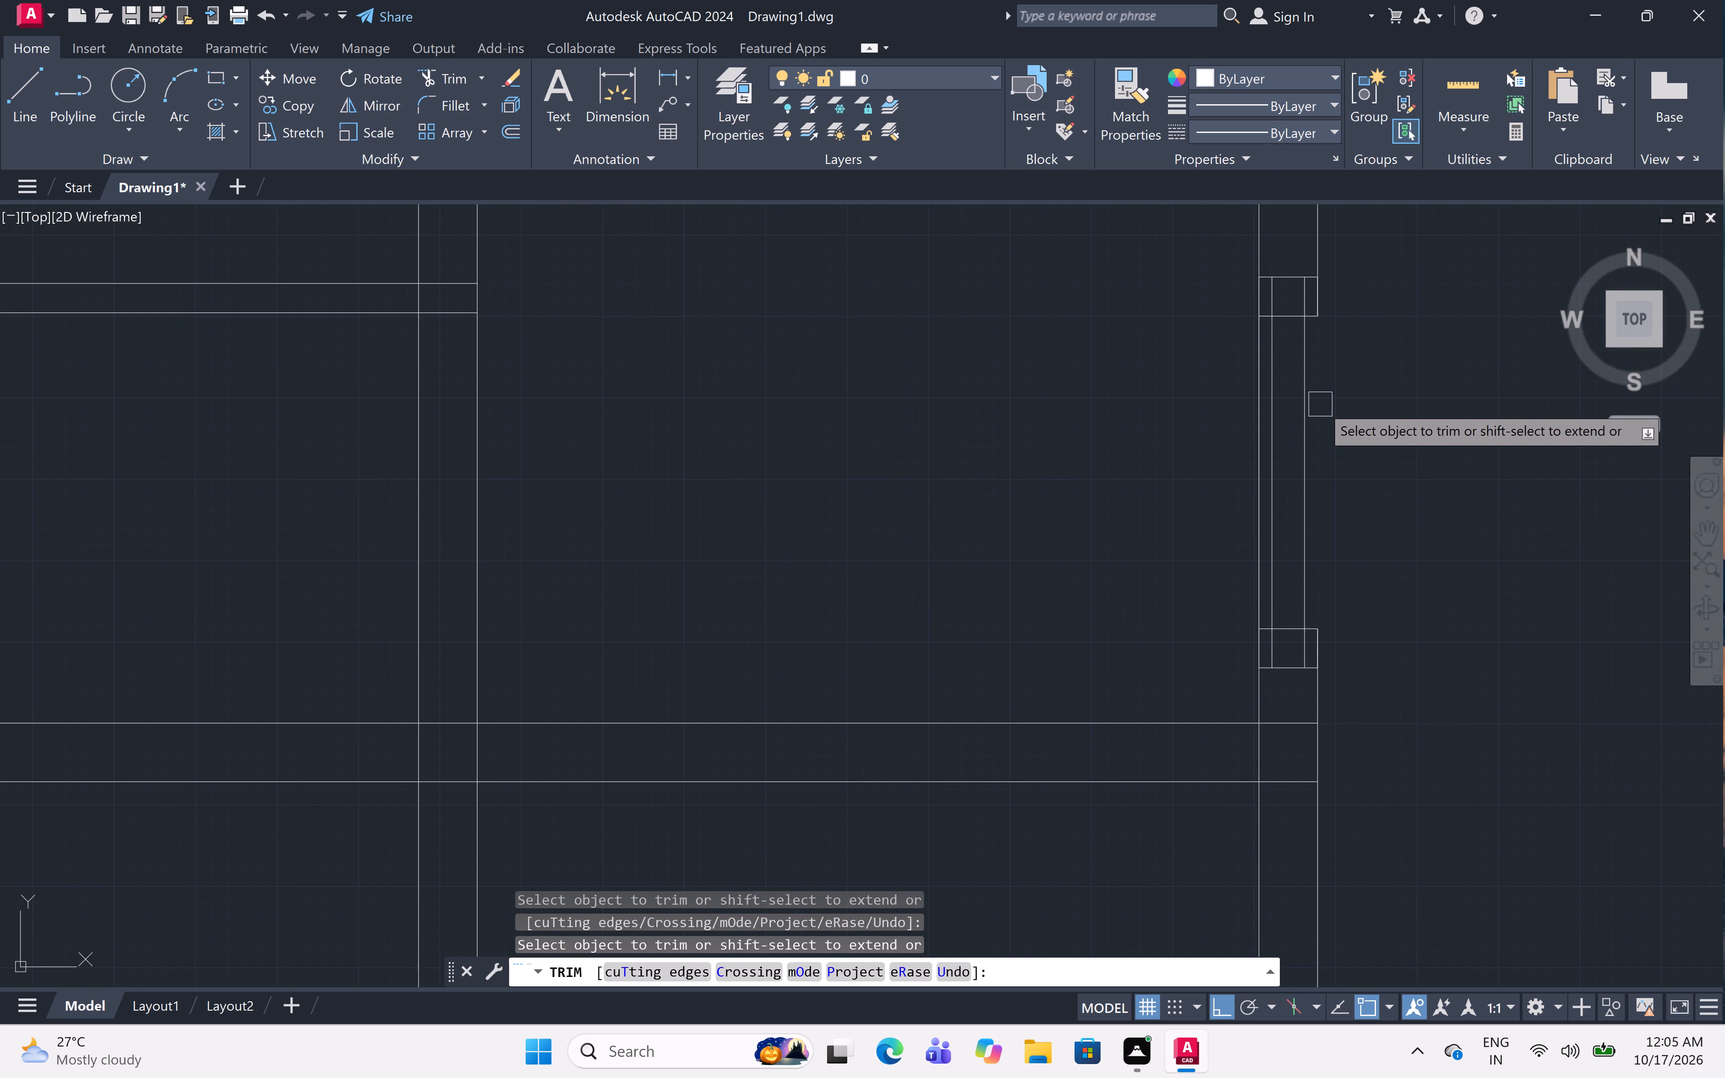
left_click(1249, 477)
double_click(1251, 472)
Trim the leftover wall line pieces and jamb stubs on both faces at the upper end of the right wall's upper opening.
scroll(1274, 255, "up", 2)
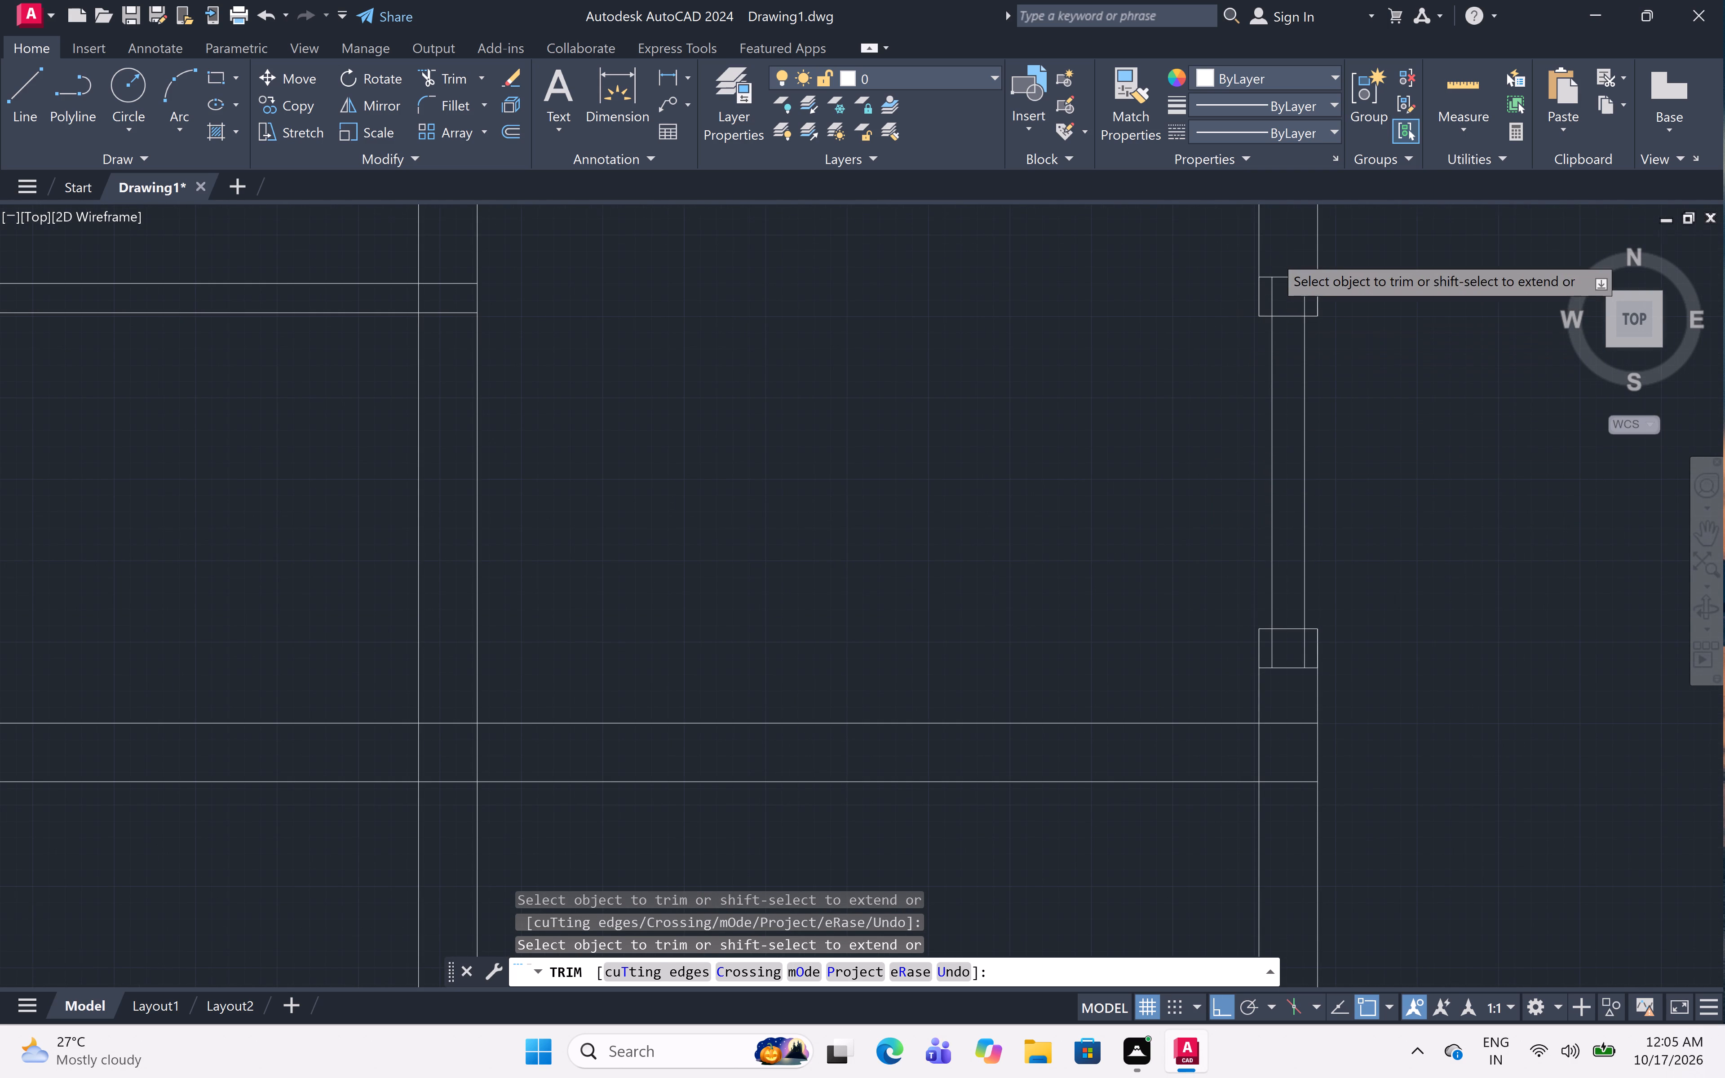
scroll(1274, 255, "up", 2)
left_click(1142, 505)
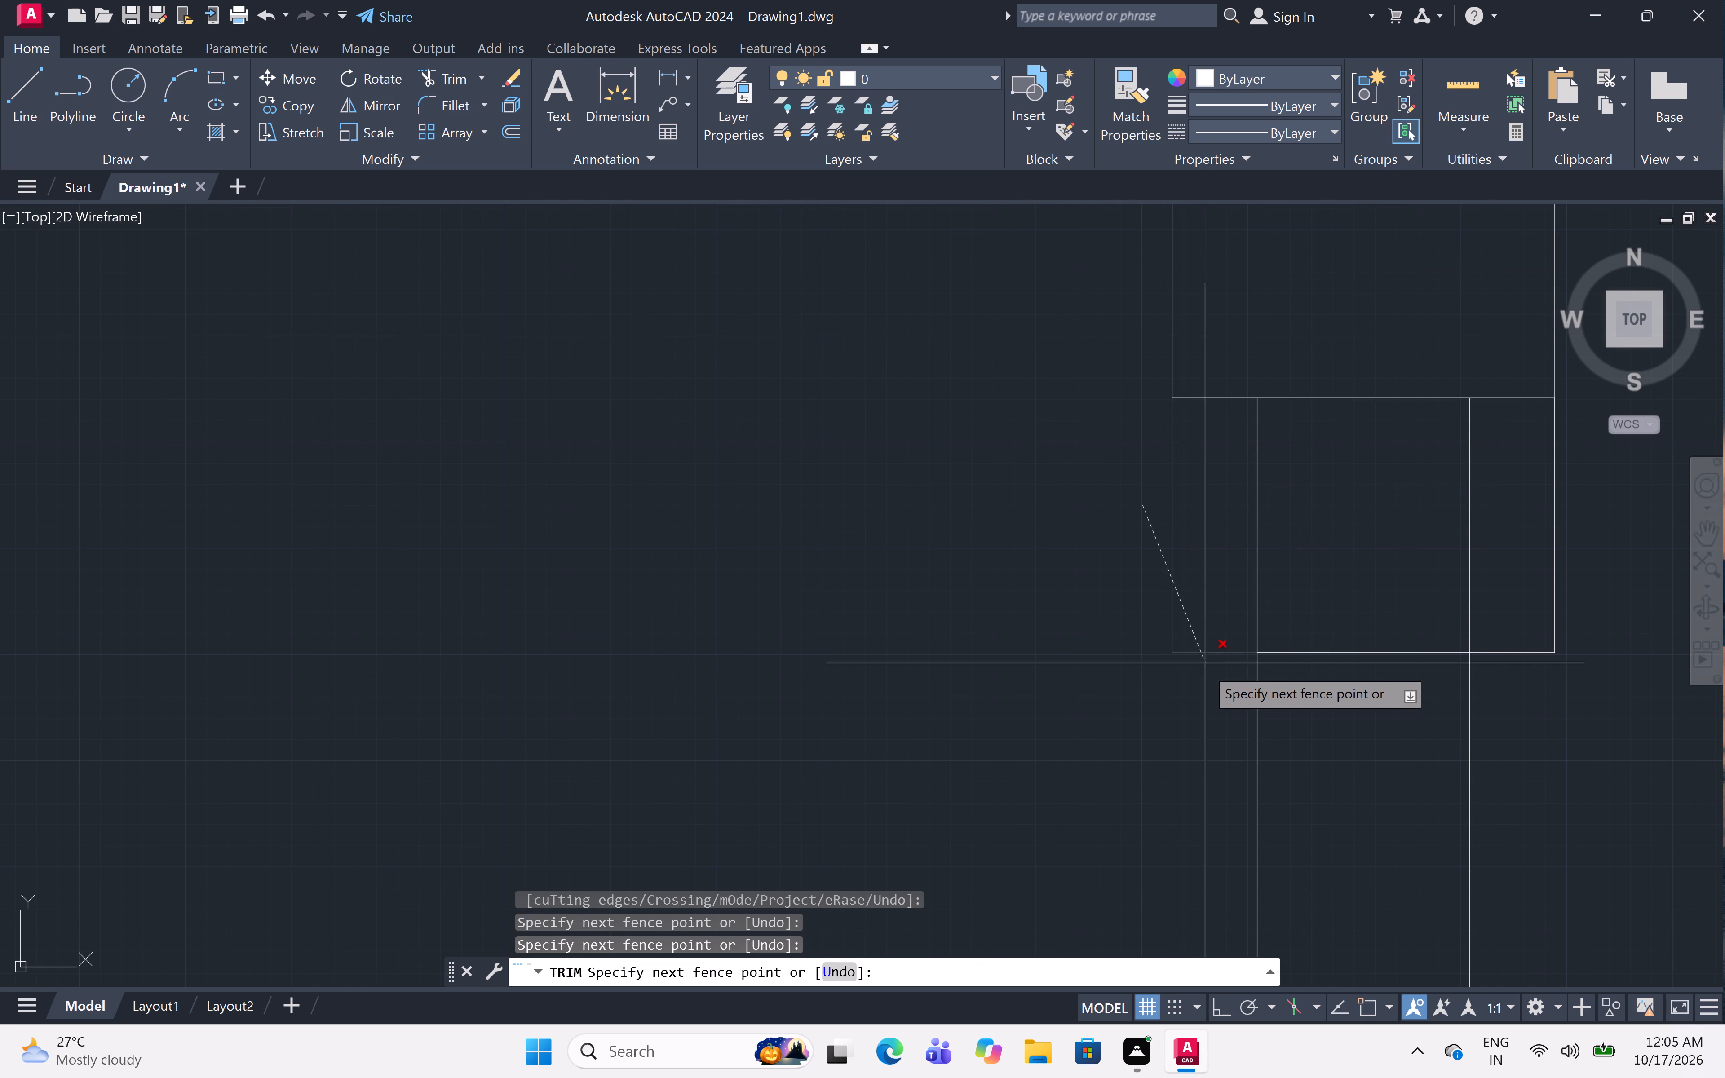
left_click(1205, 667)
scroll(1180, 610, "down", 2)
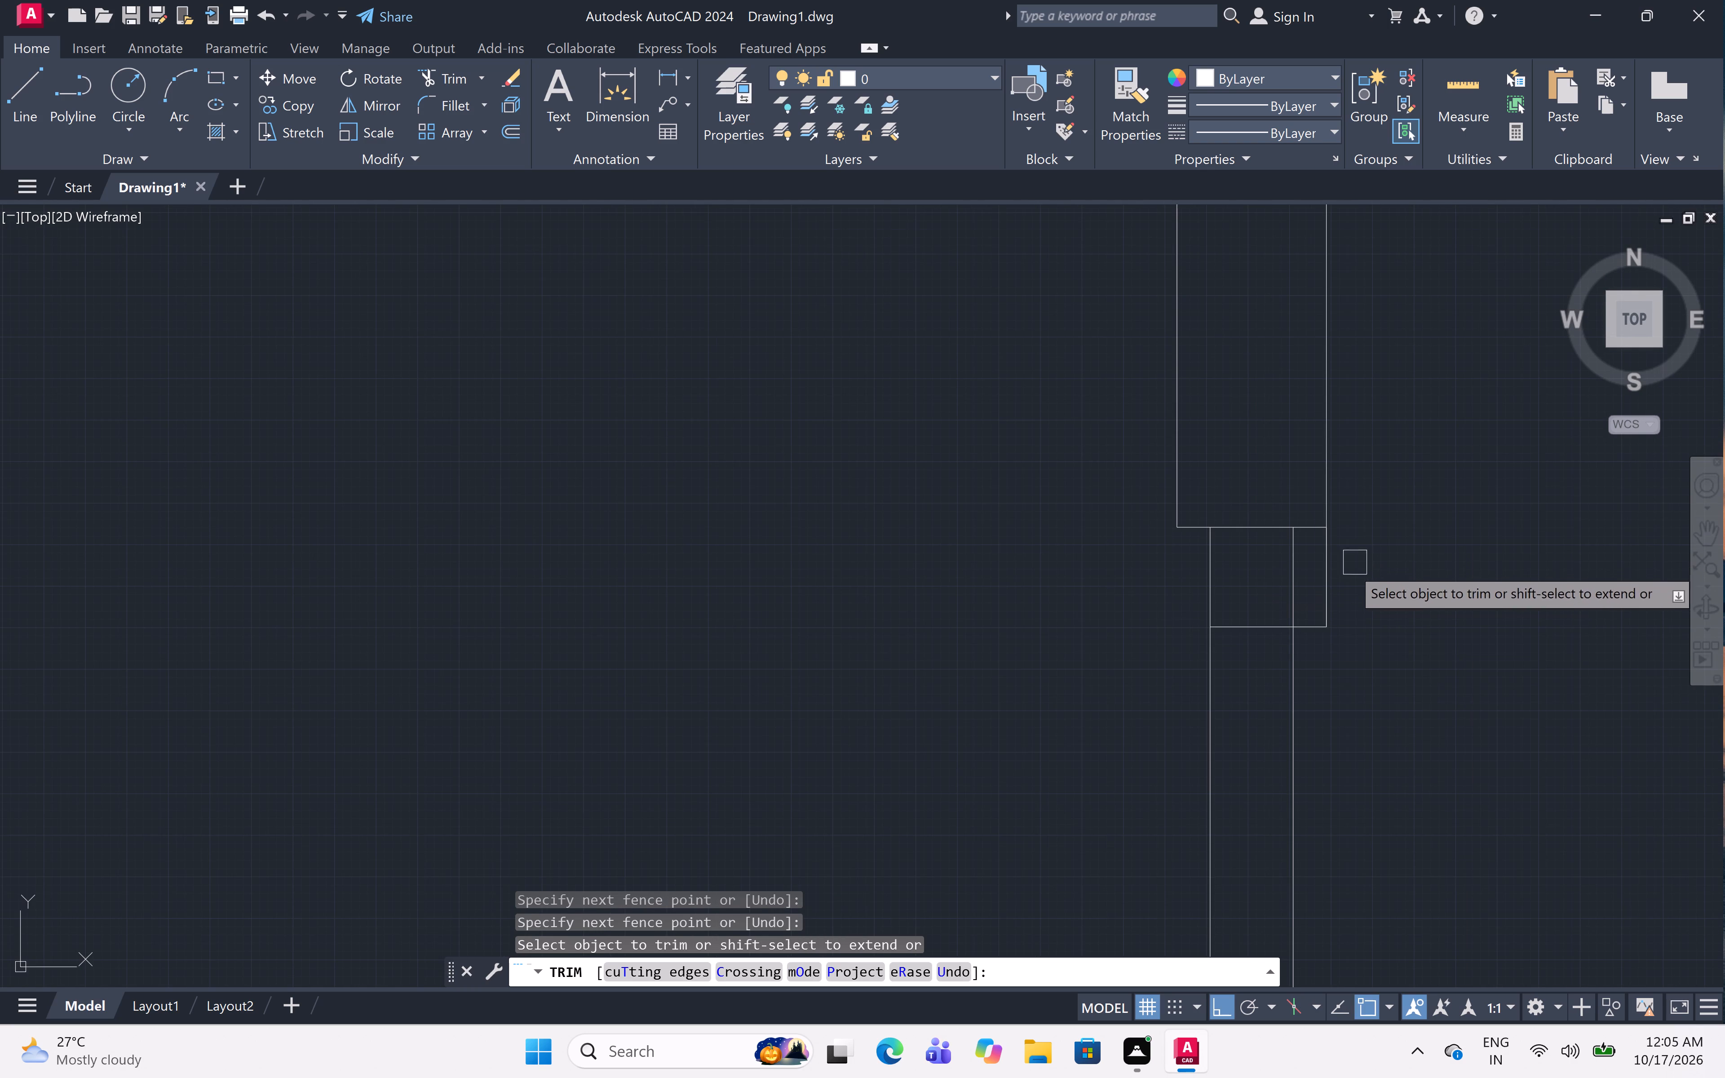
scroll(1323, 609, "up", 3)
left_click(1391, 543)
left_click(1236, 757)
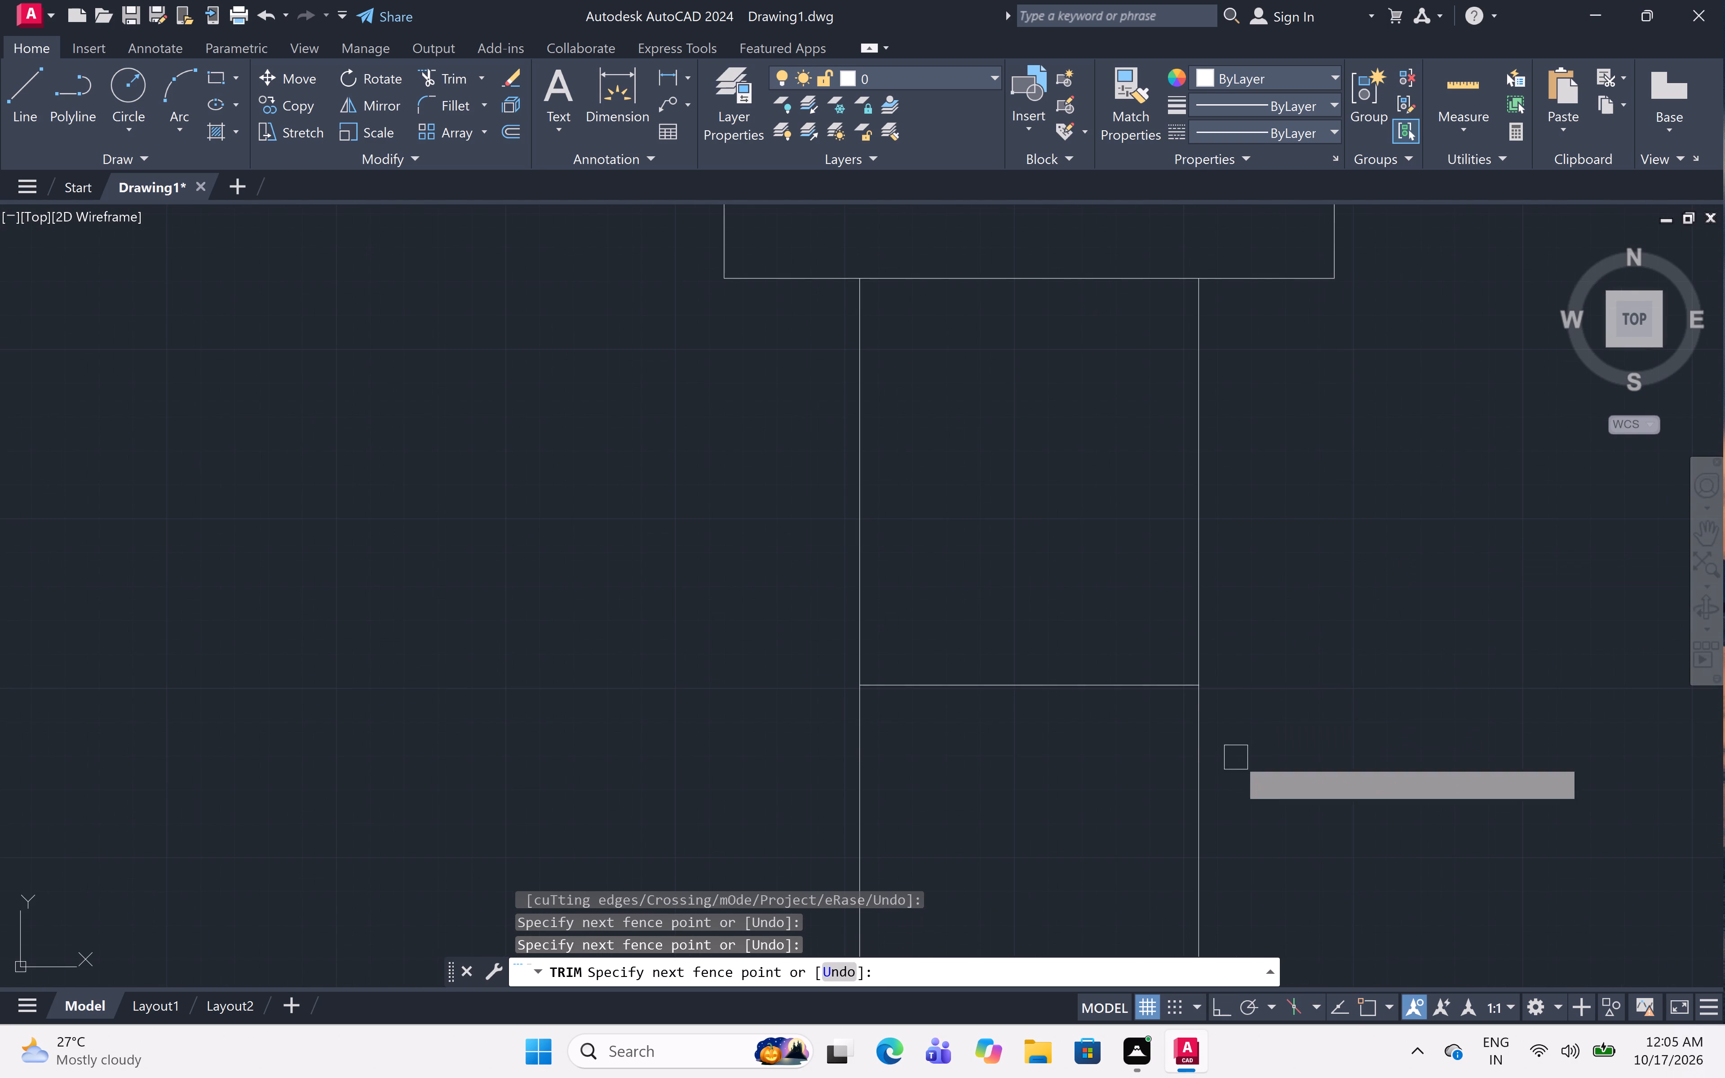
Trim the leftover jamb stubs and wall line pieces on both faces at the lower end of the right wall's upper opening.
scroll(1283, 623, "down", 4)
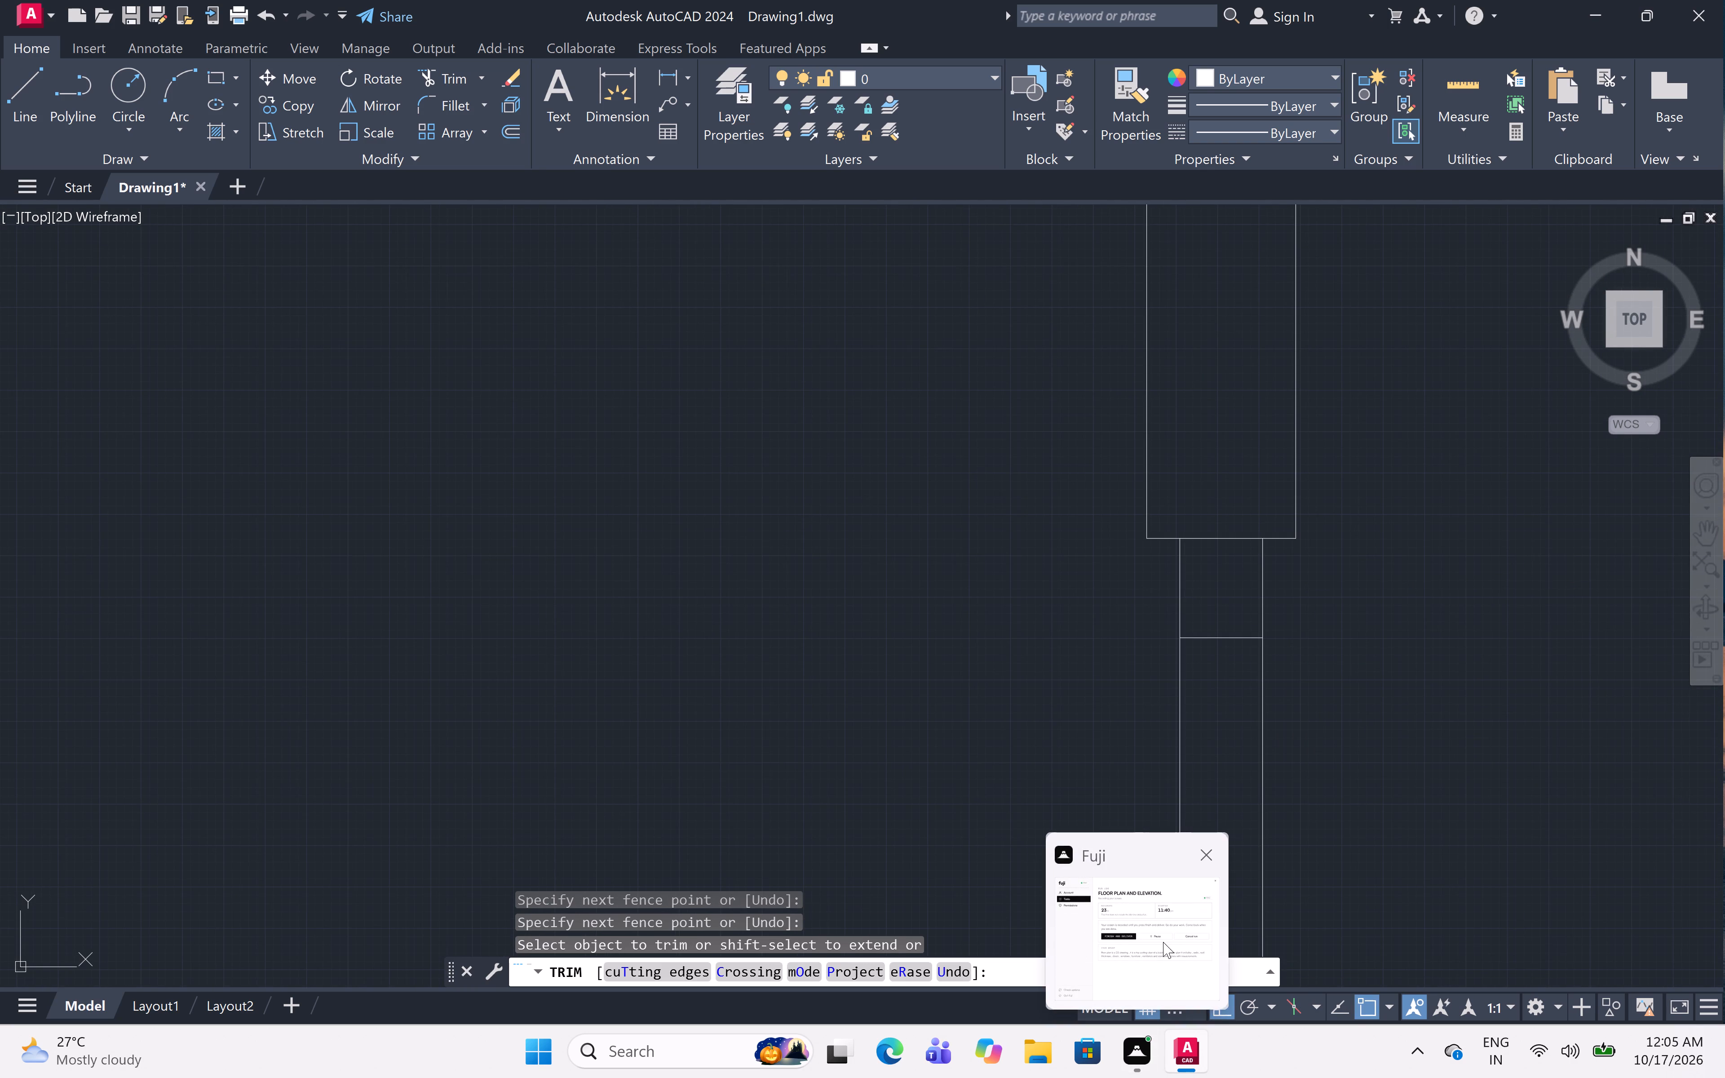
scroll(993, 585, "down", 2)
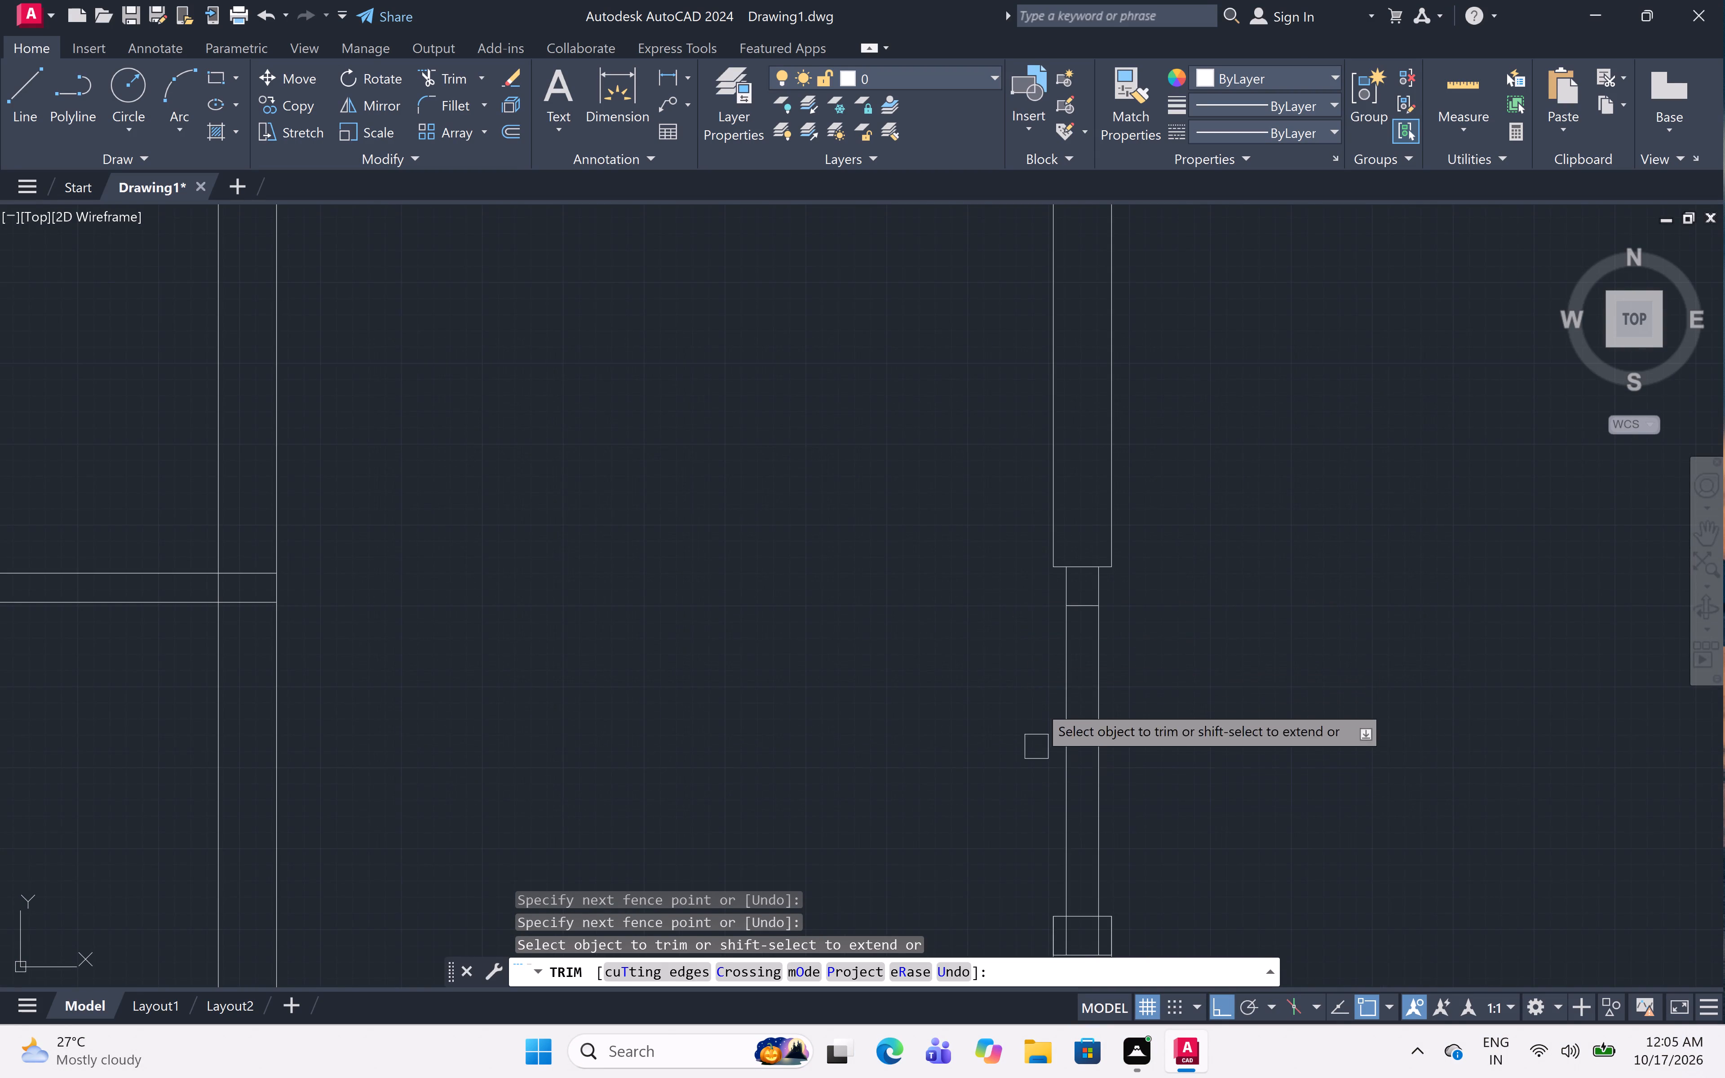
scroll(1040, 658, "down", 2)
scroll(1049, 797, "up", 5)
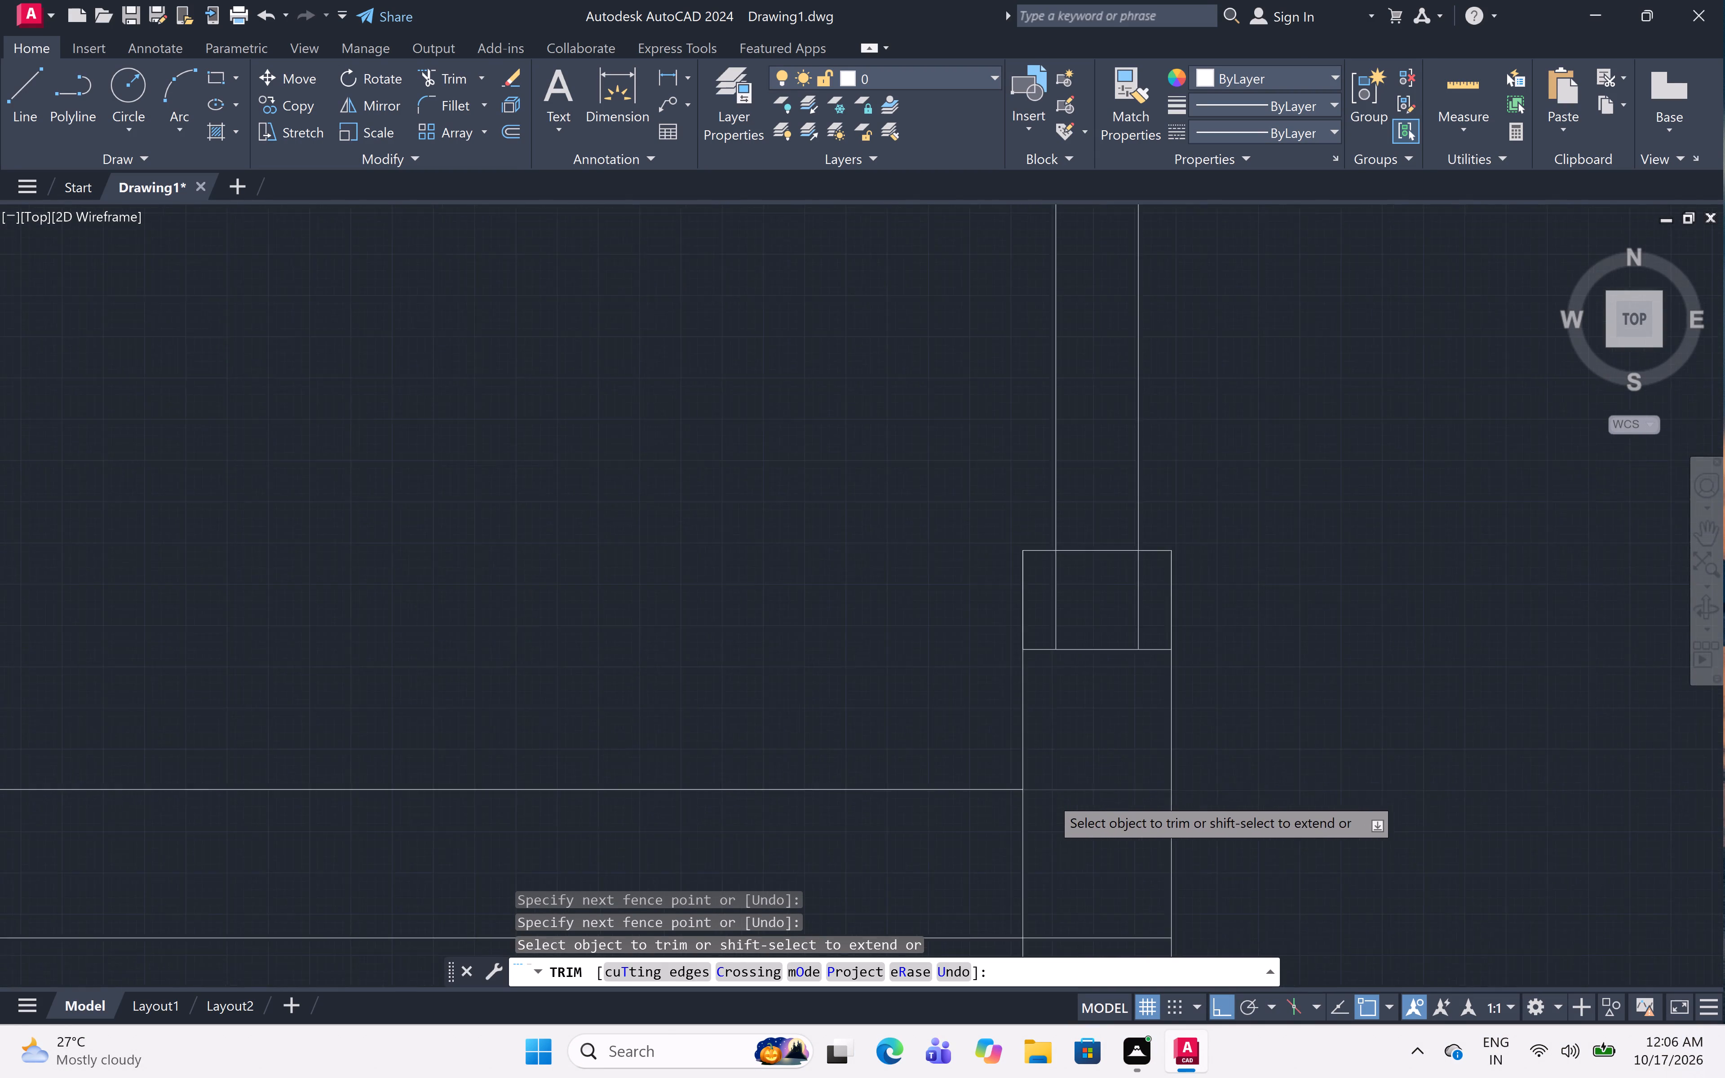
left_click(1213, 383)
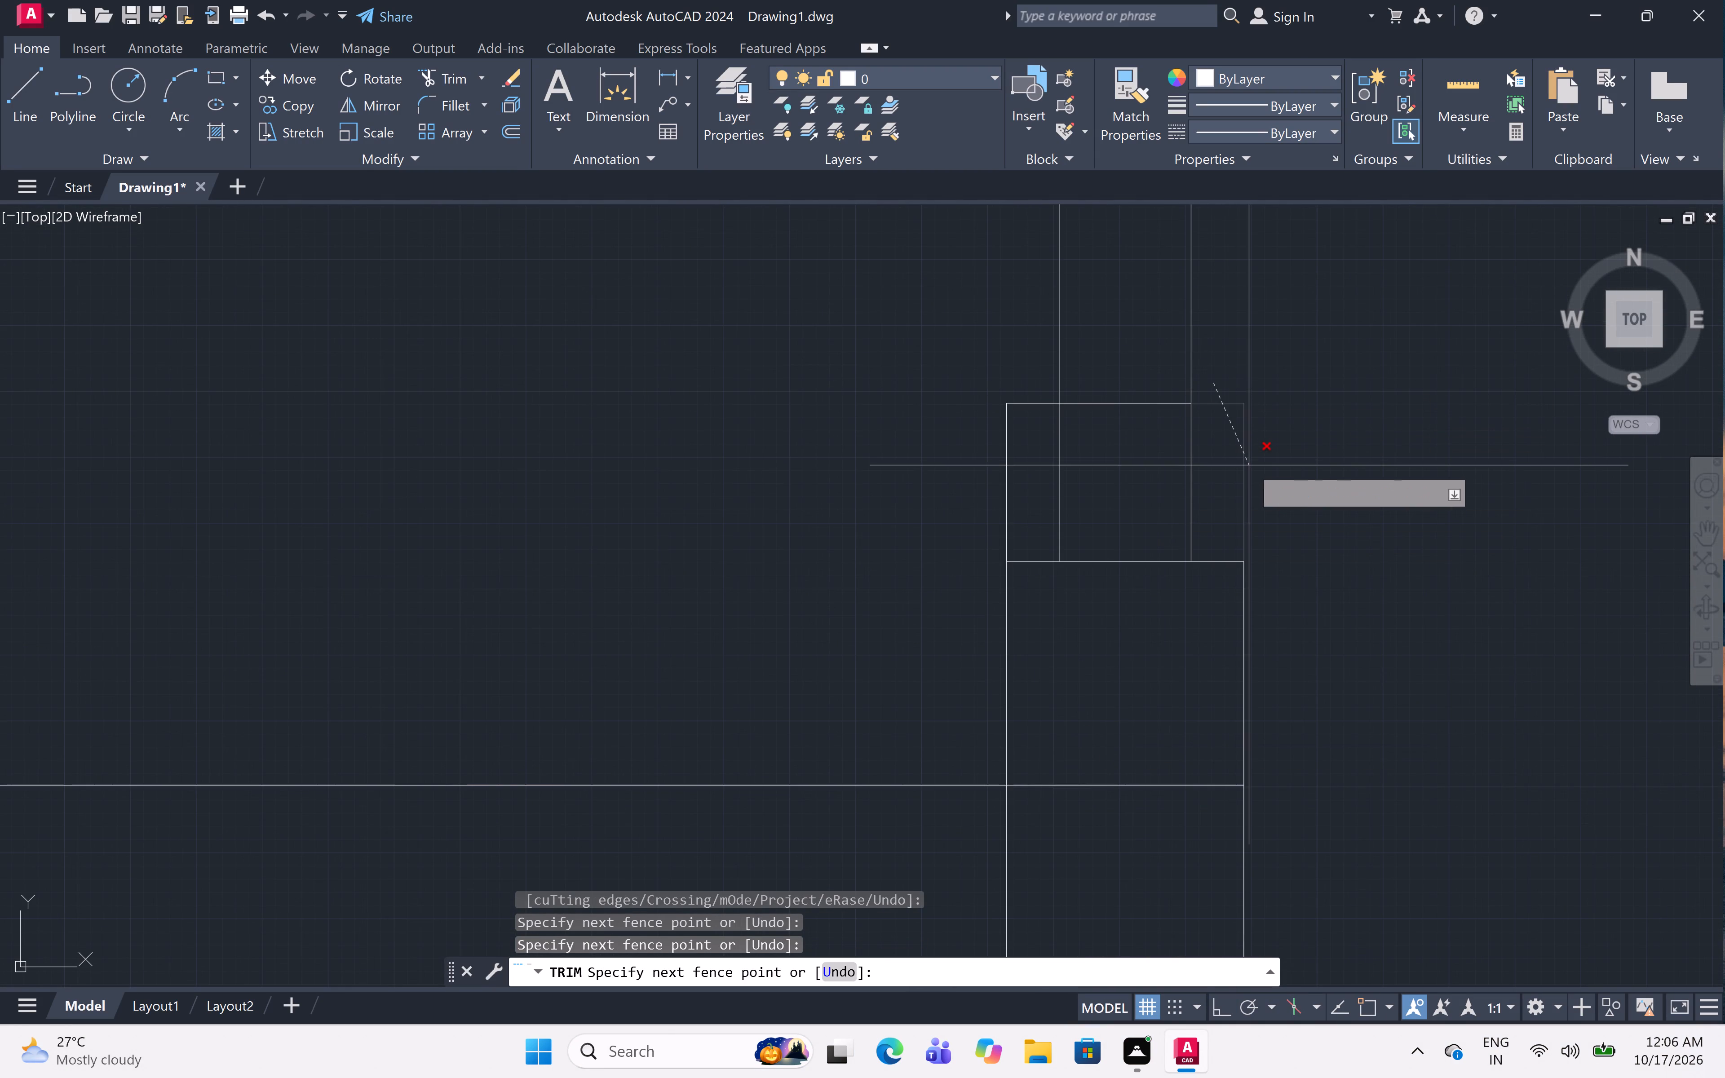
left_click(1249, 465)
left_click(1035, 366)
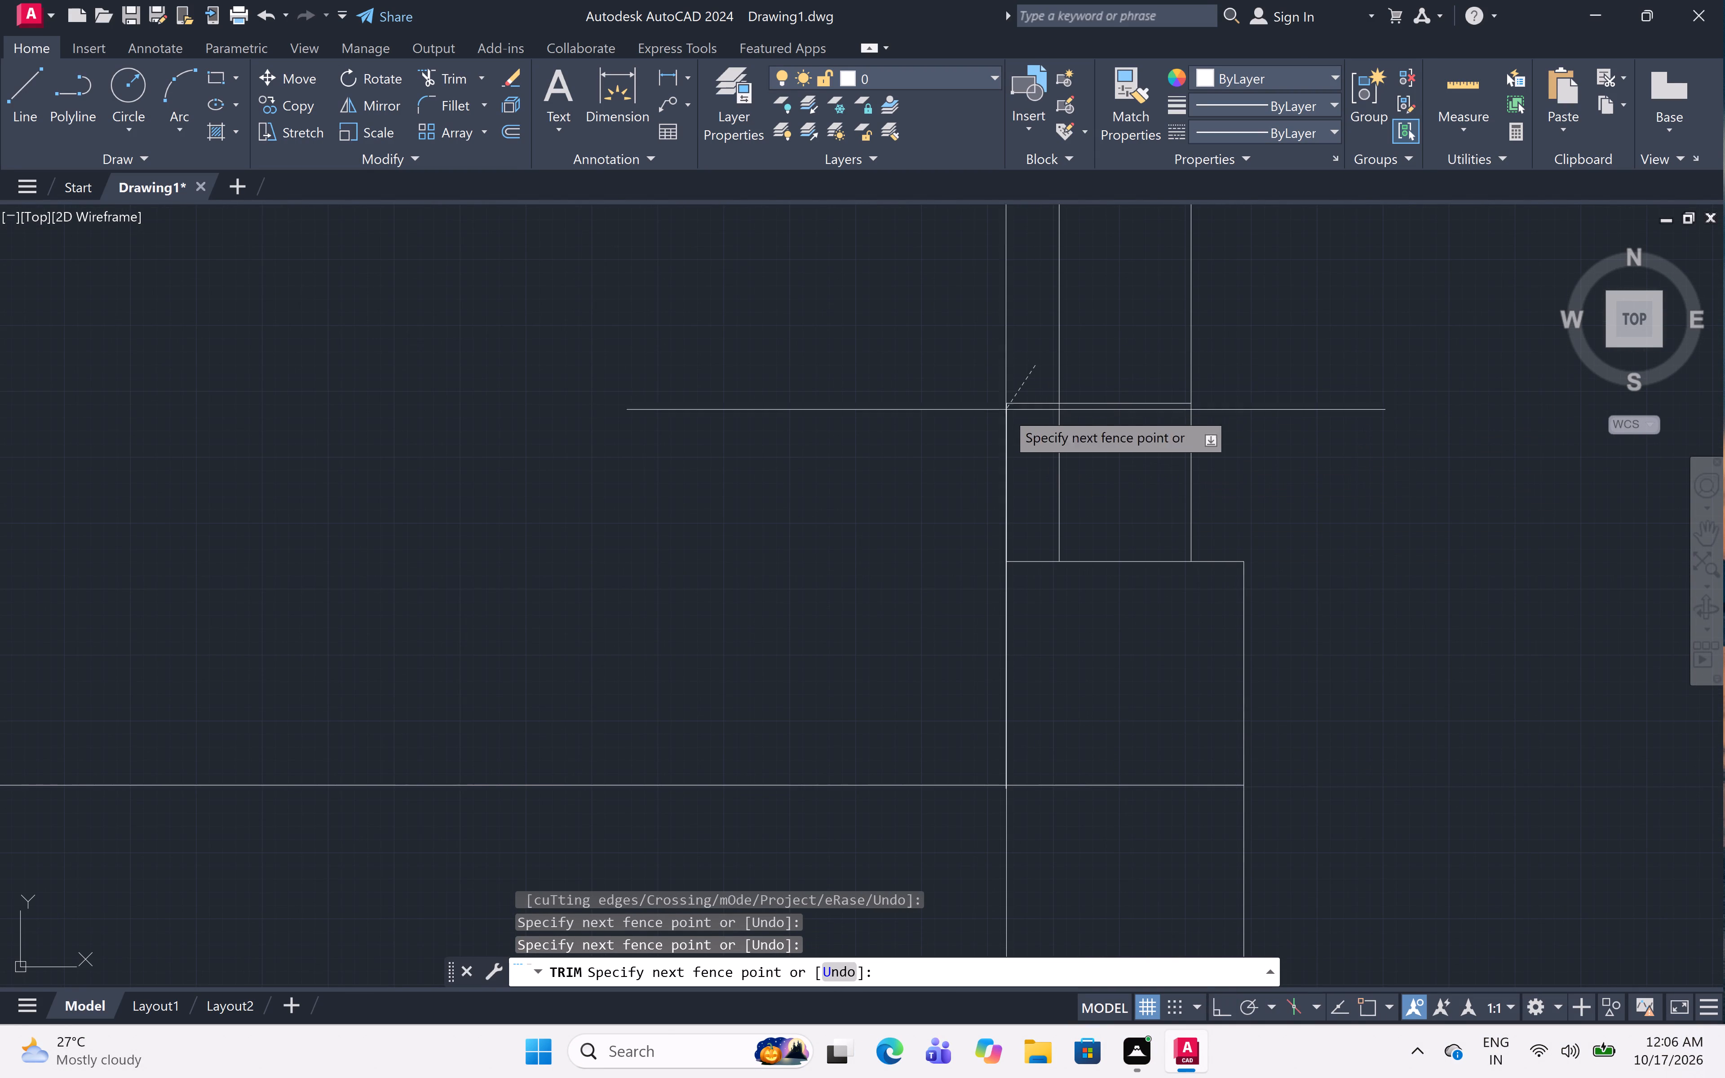
left_click(991, 431)
Trim the outer stub of the upper jamb line and the outer wall line across the right wall's lower opening.
scroll(991, 425, "down", 3)
middle_click_drag(970, 389, 996, 515)
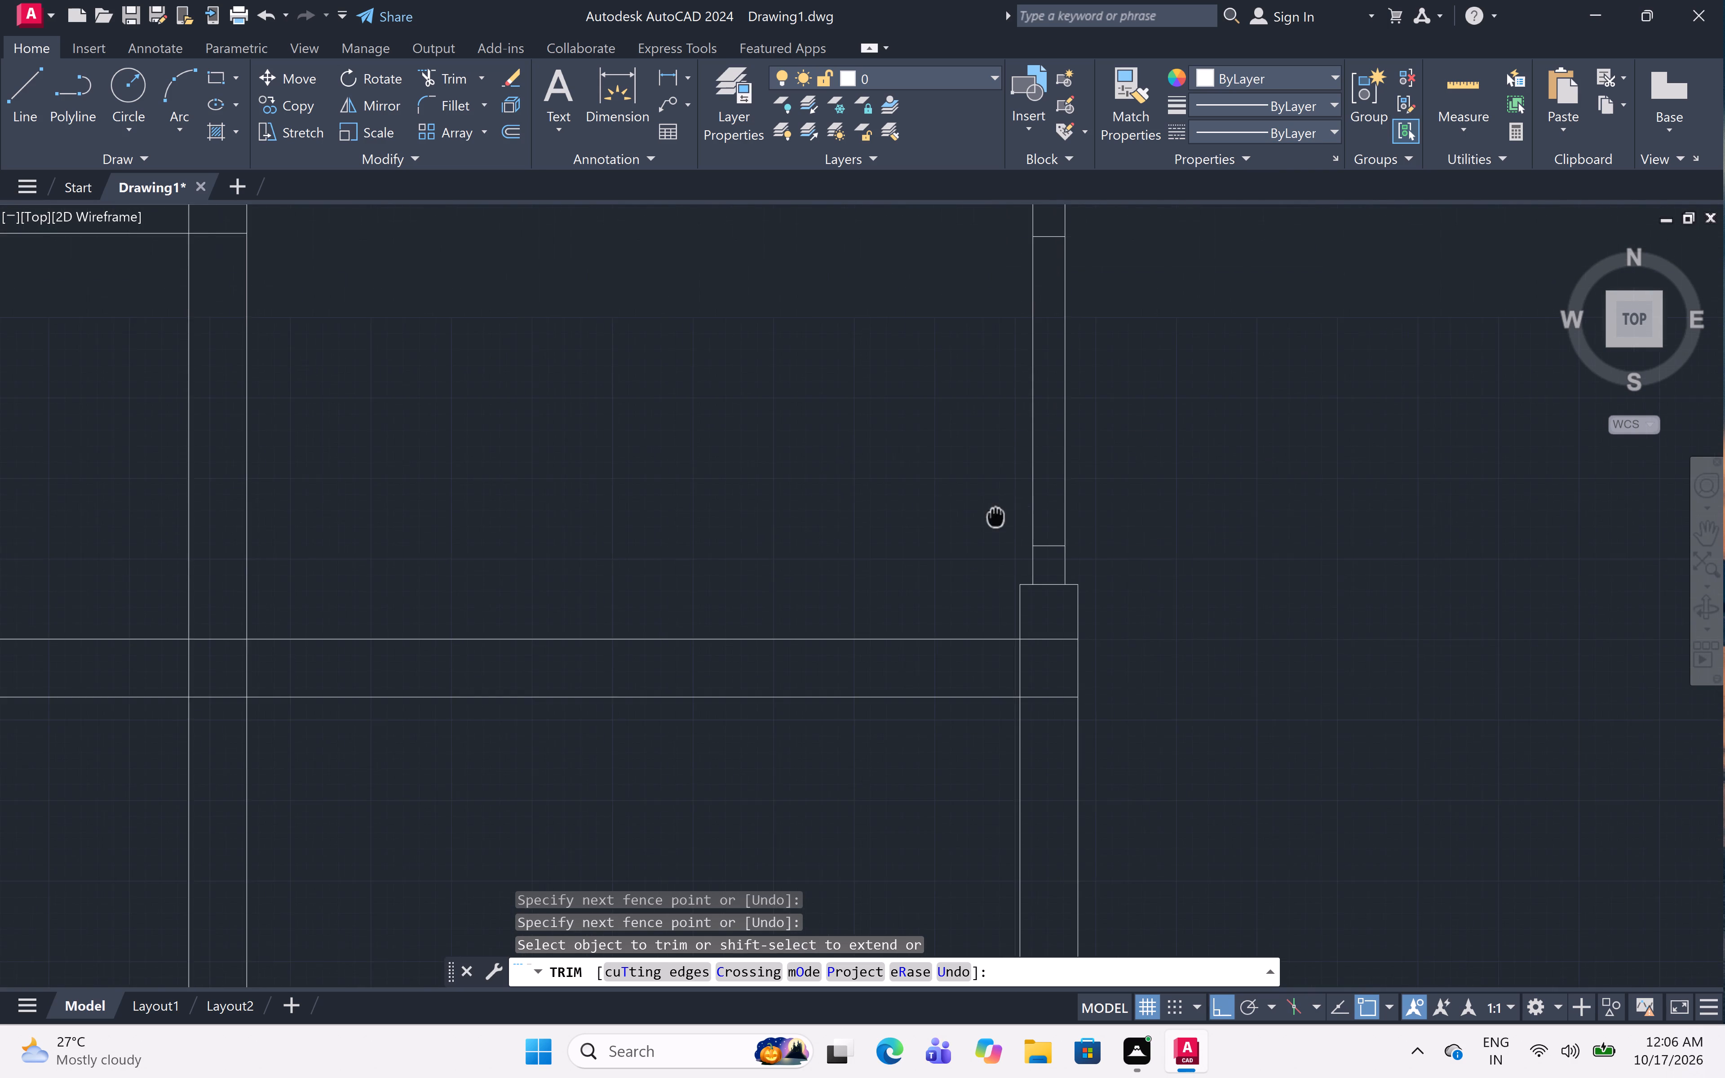
scroll(995, 488, "down", 2)
scroll(1084, 525, "down", 2)
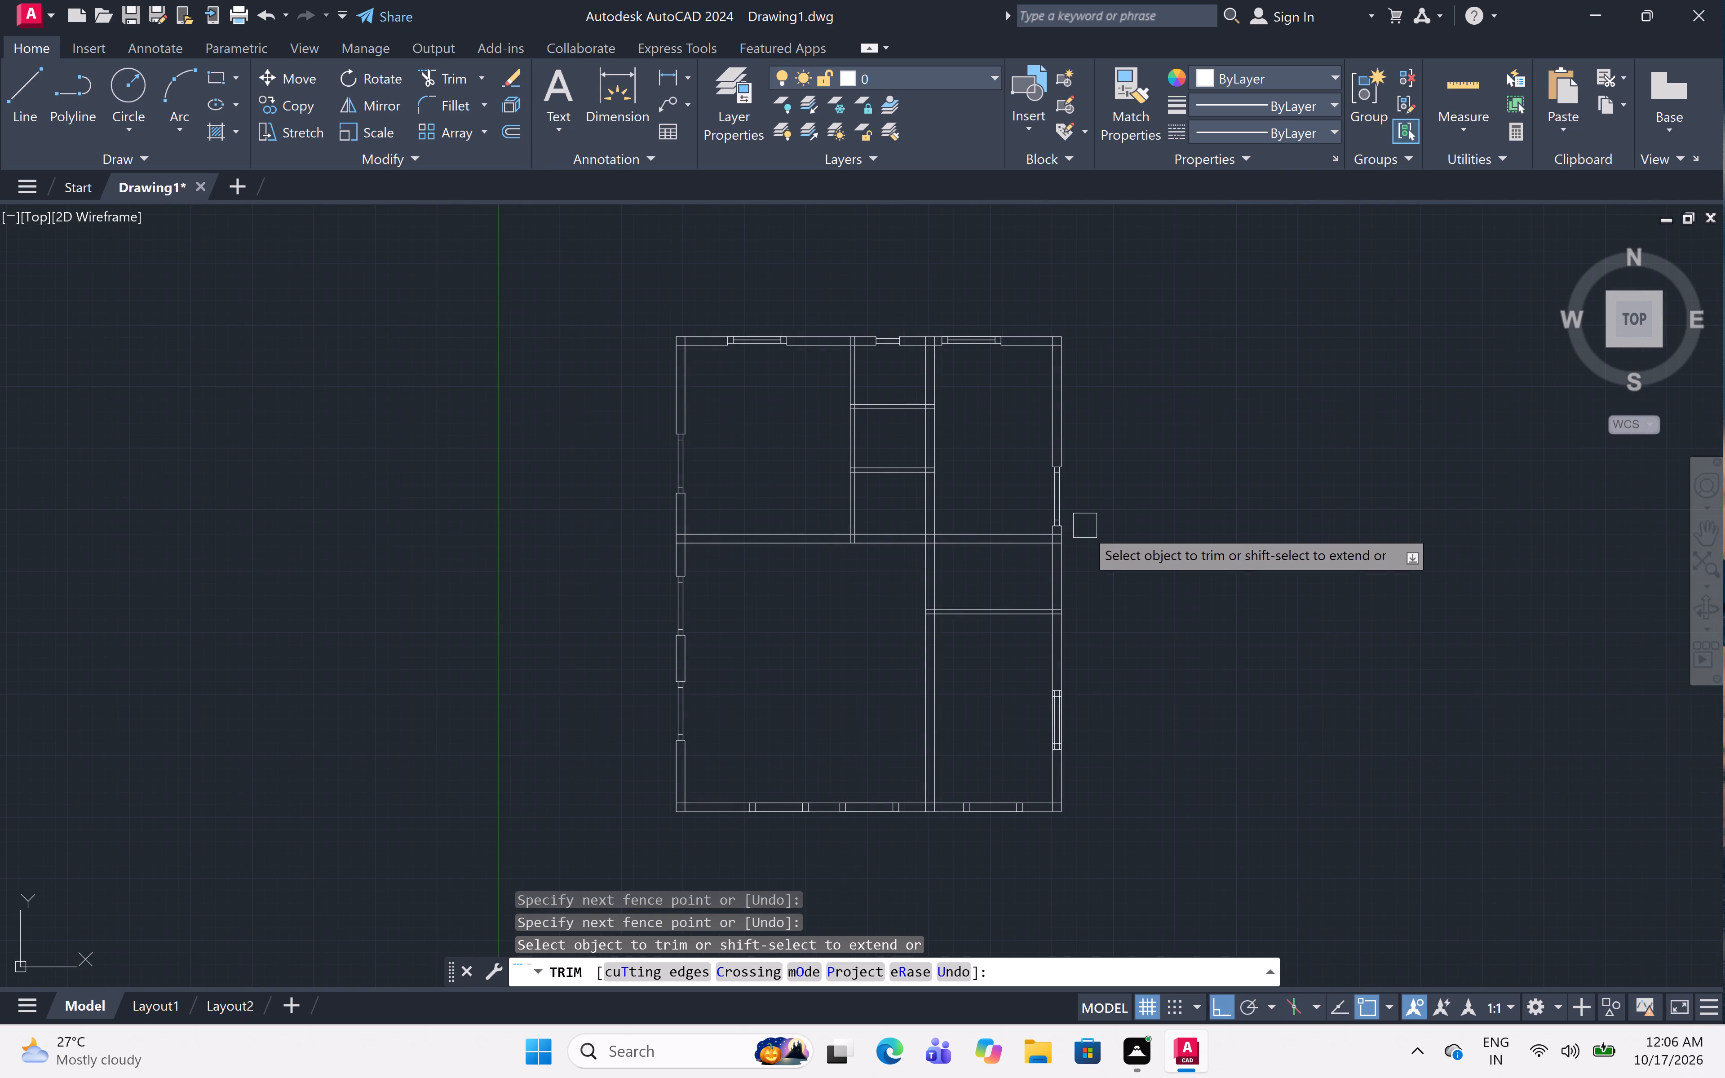
scroll(1051, 737, "up", 5)
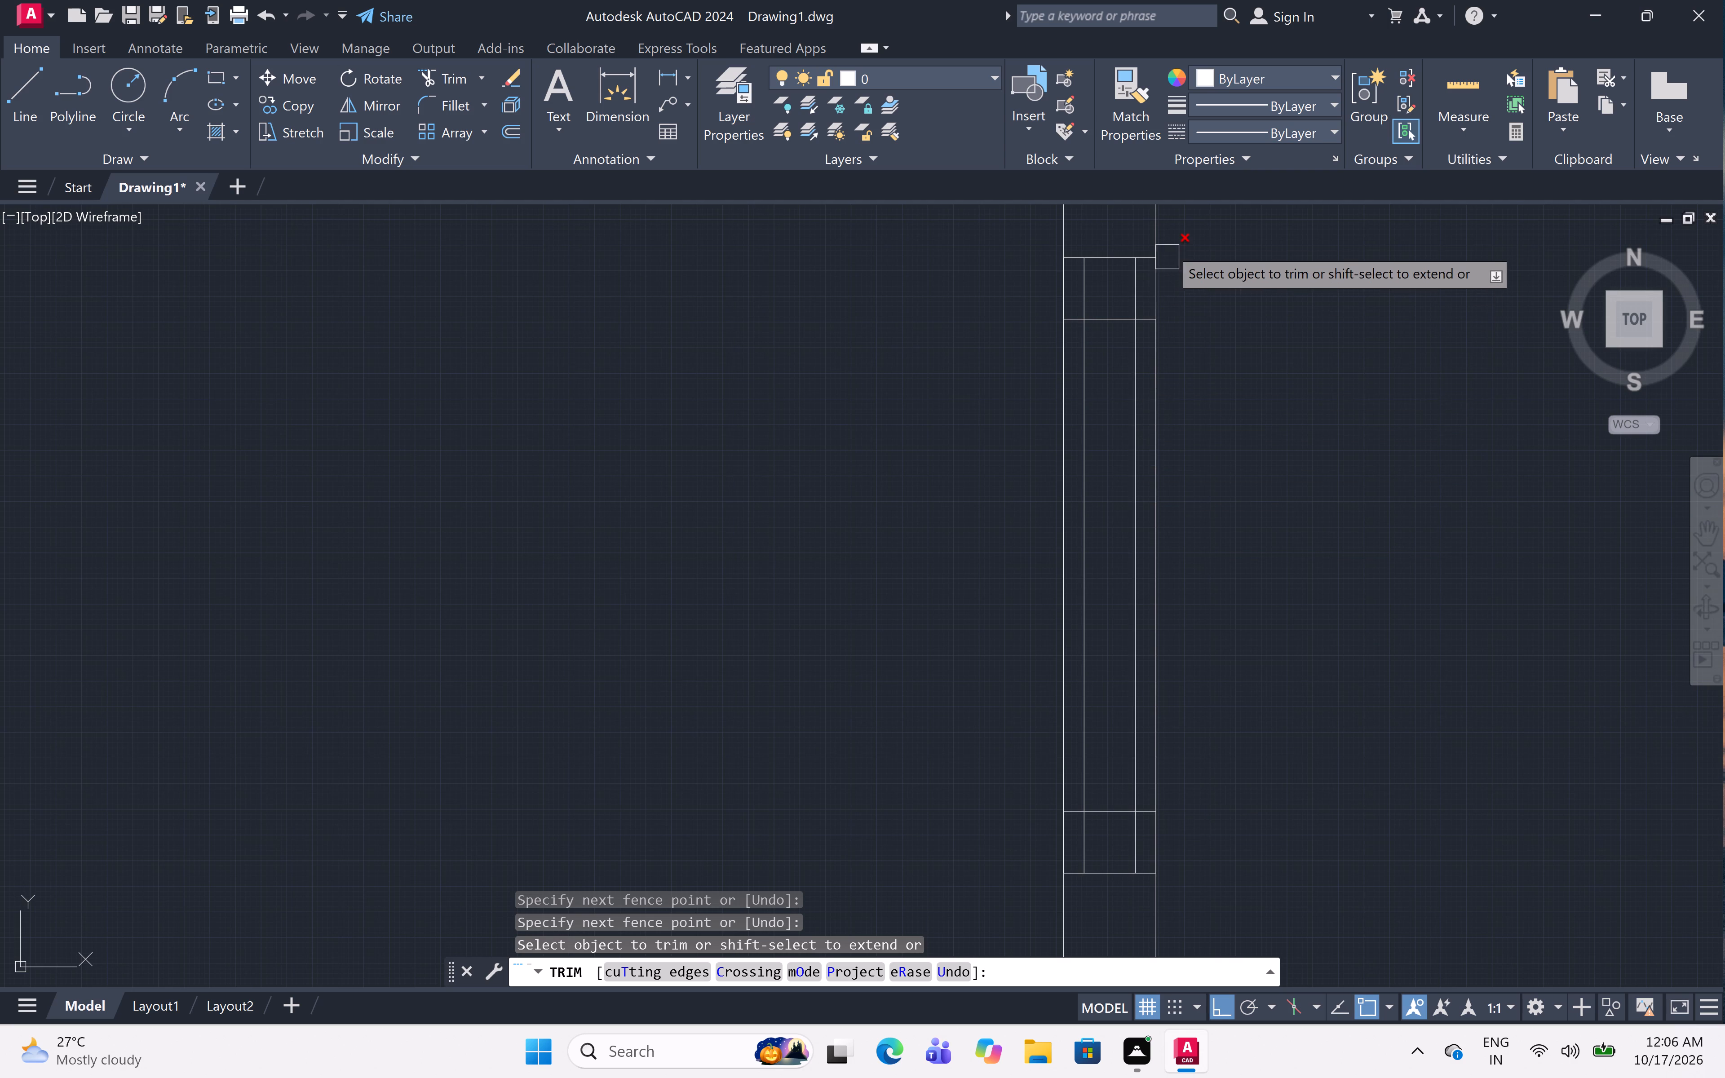
scroll(1170, 237, "up", 3)
left_click(1060, 467)
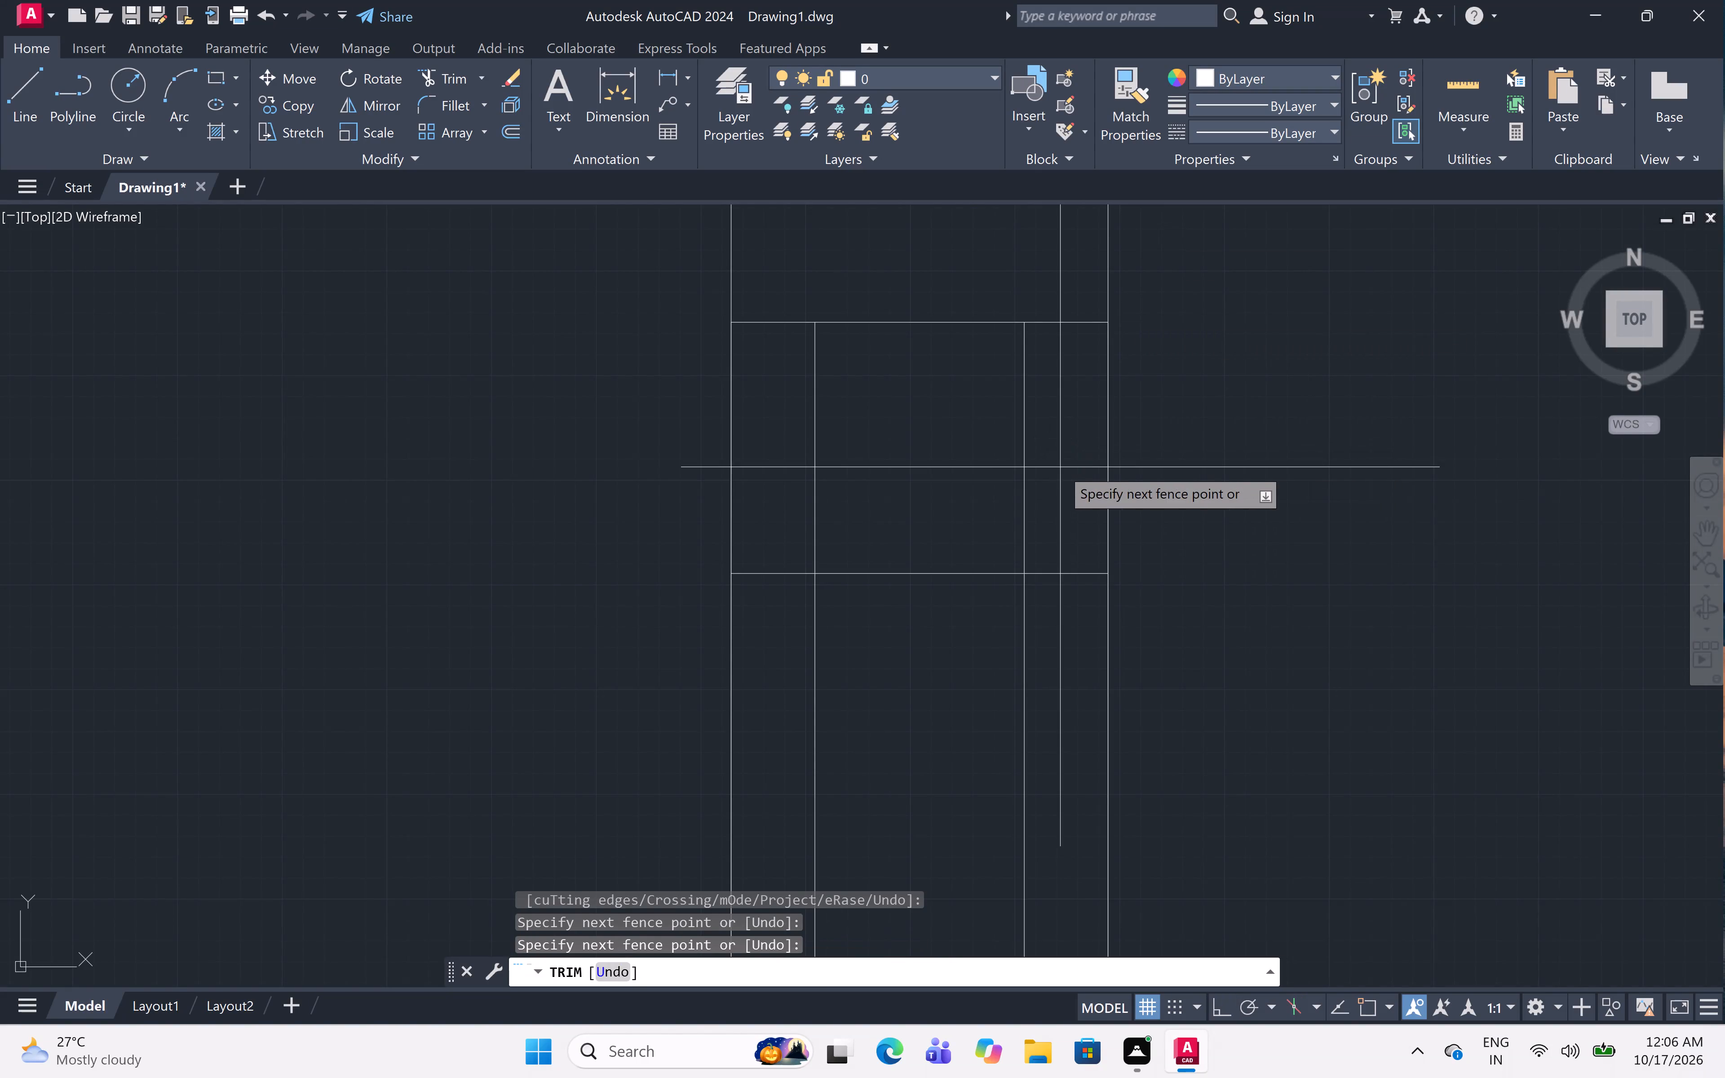
left_click(1084, 608)
left_click(1077, 572)
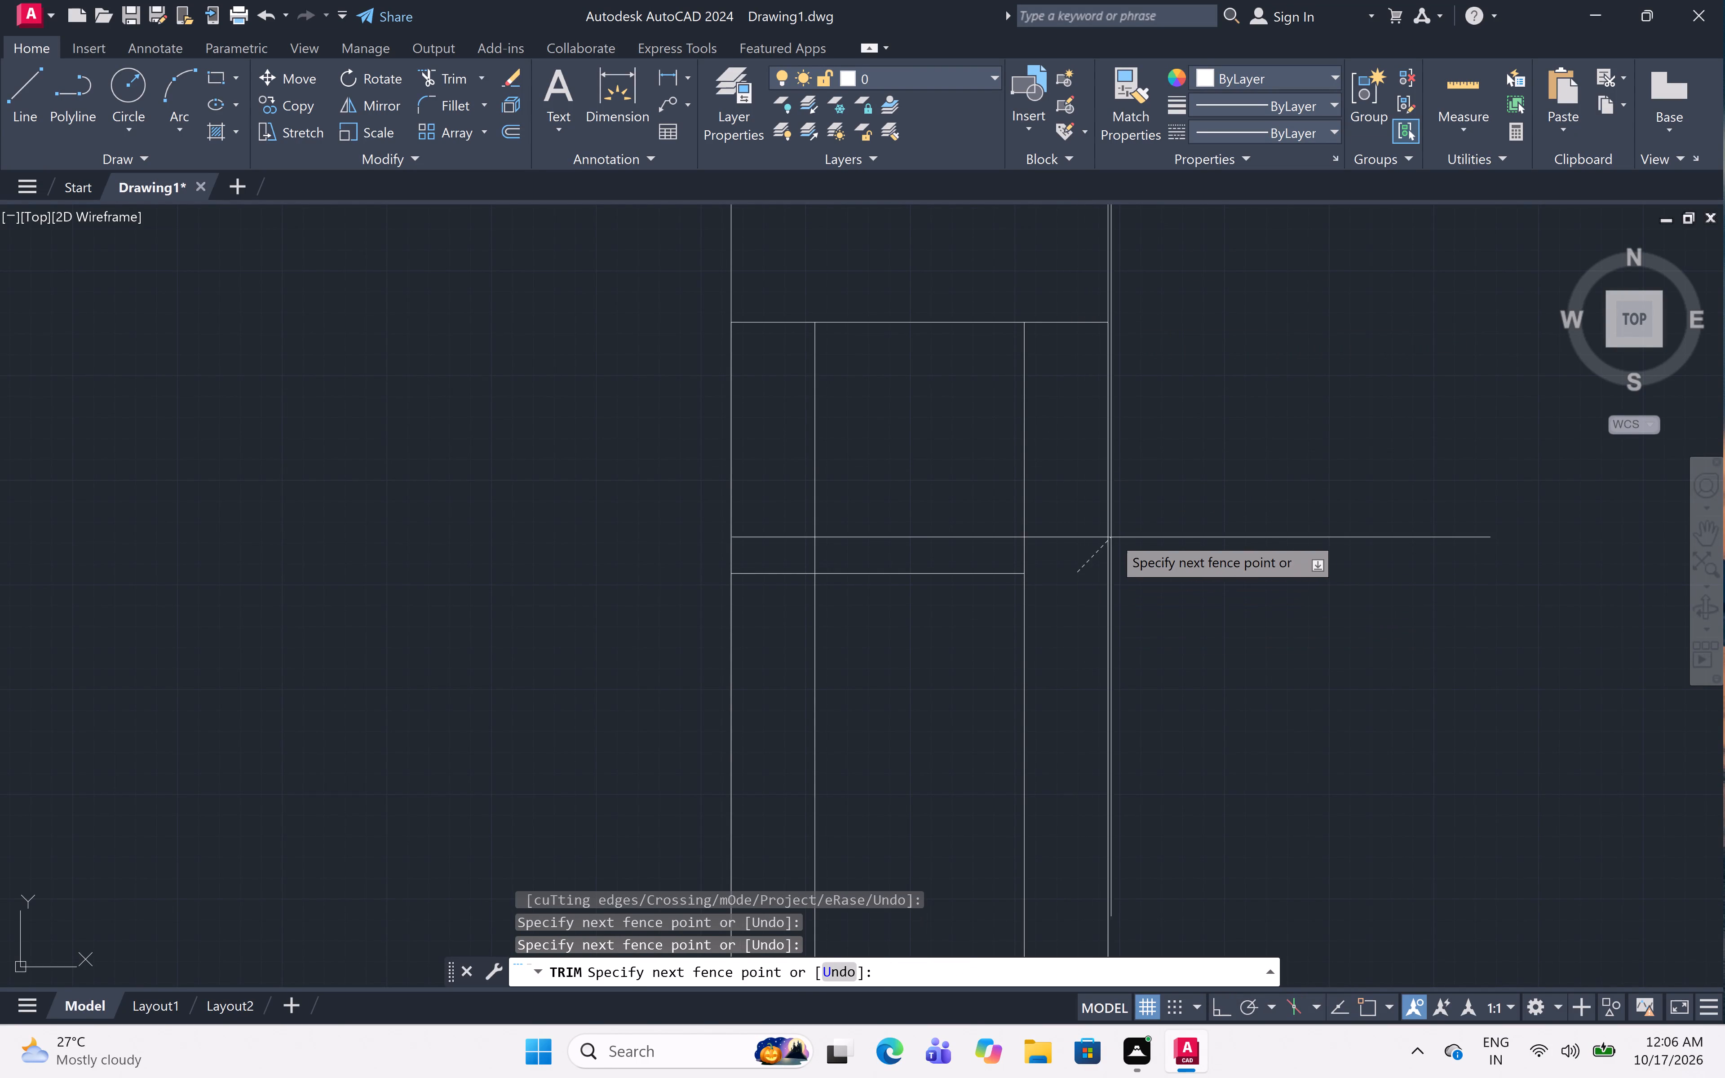
scroll(1116, 531, "down", 4)
left_click(1137, 527)
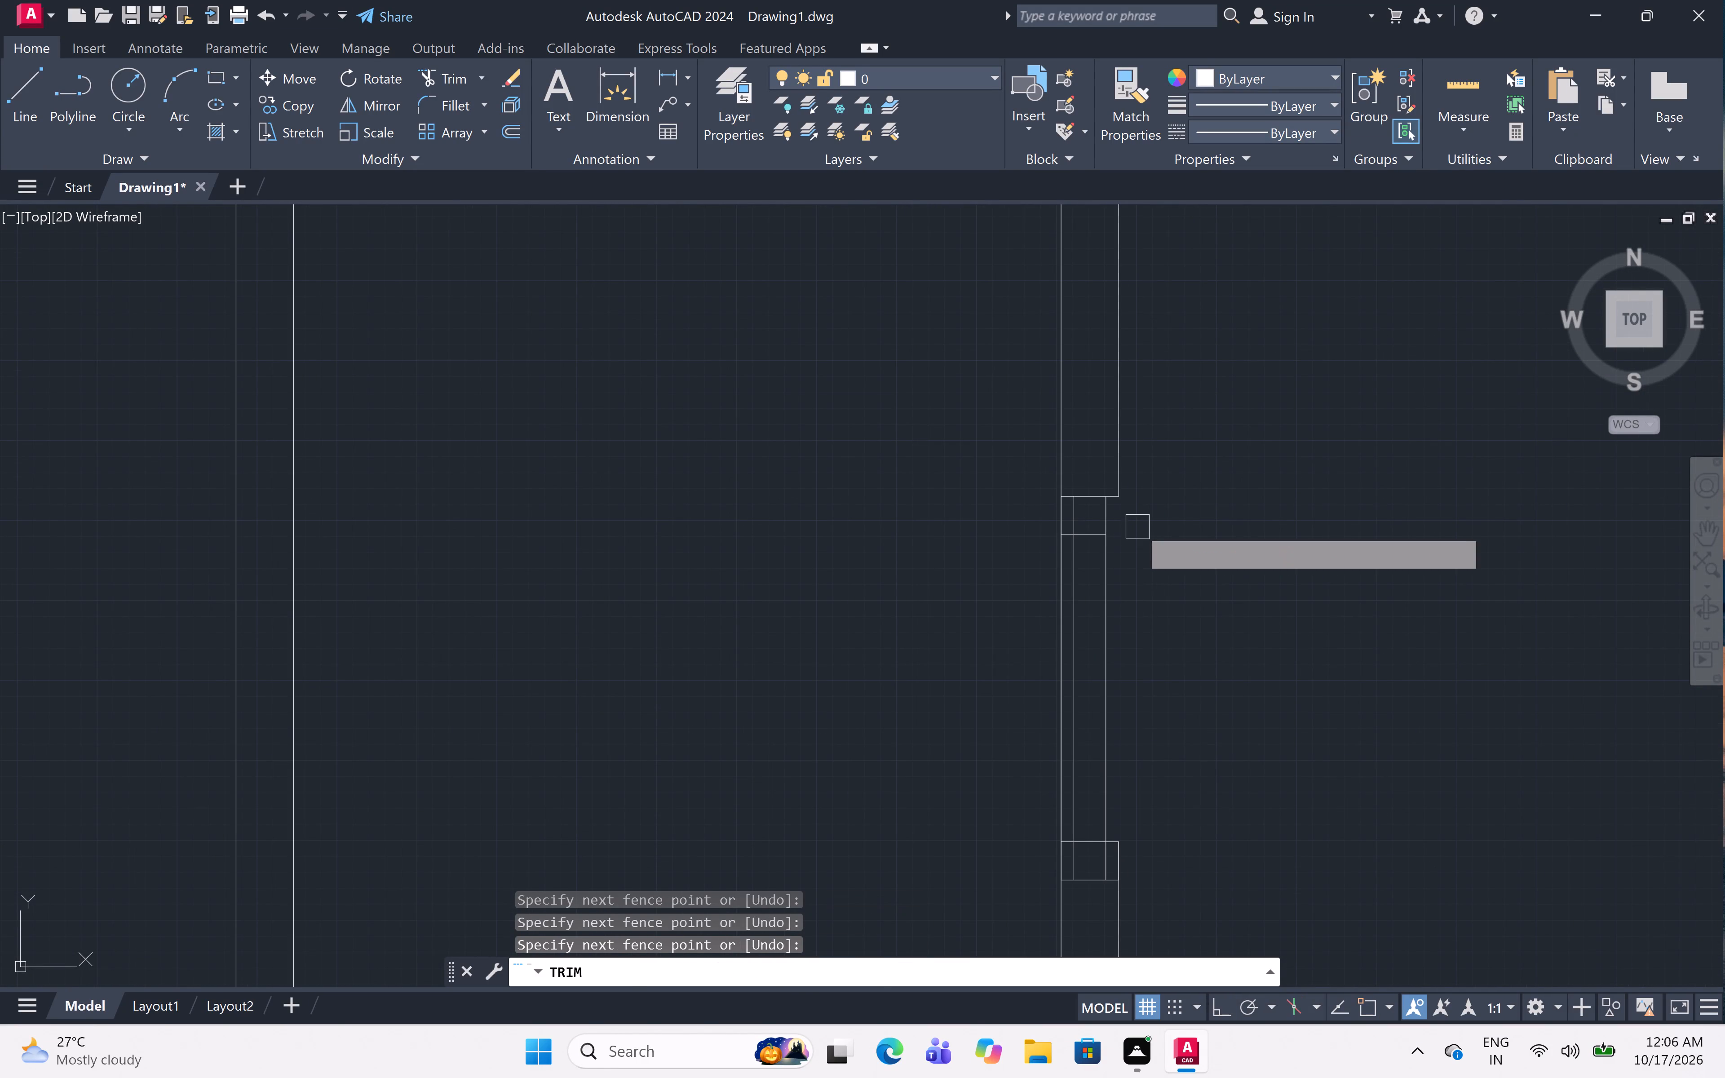
Trim the inner jamb stub at the upper end of the right wall's lower opening and the inner wall line across it.
scroll(1073, 512, "up", 4)
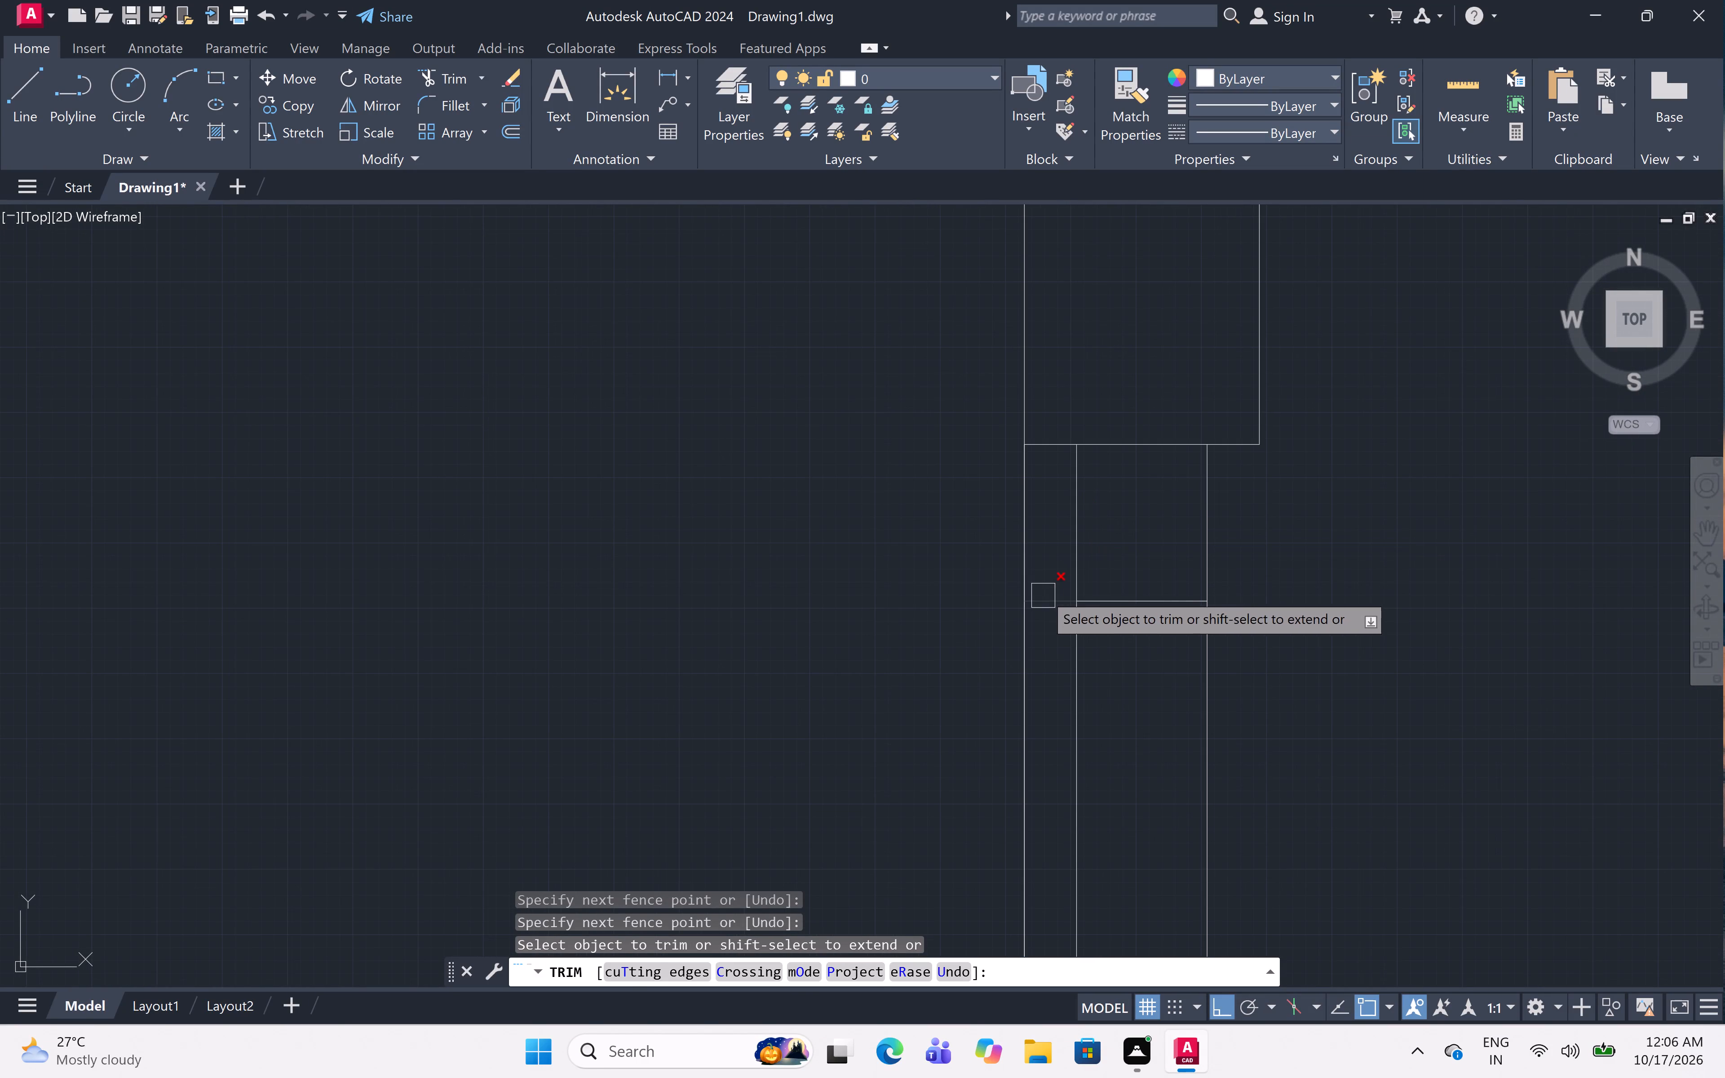
left_click(1054, 574)
left_click(1055, 613)
scroll(1047, 577, "down", 1)
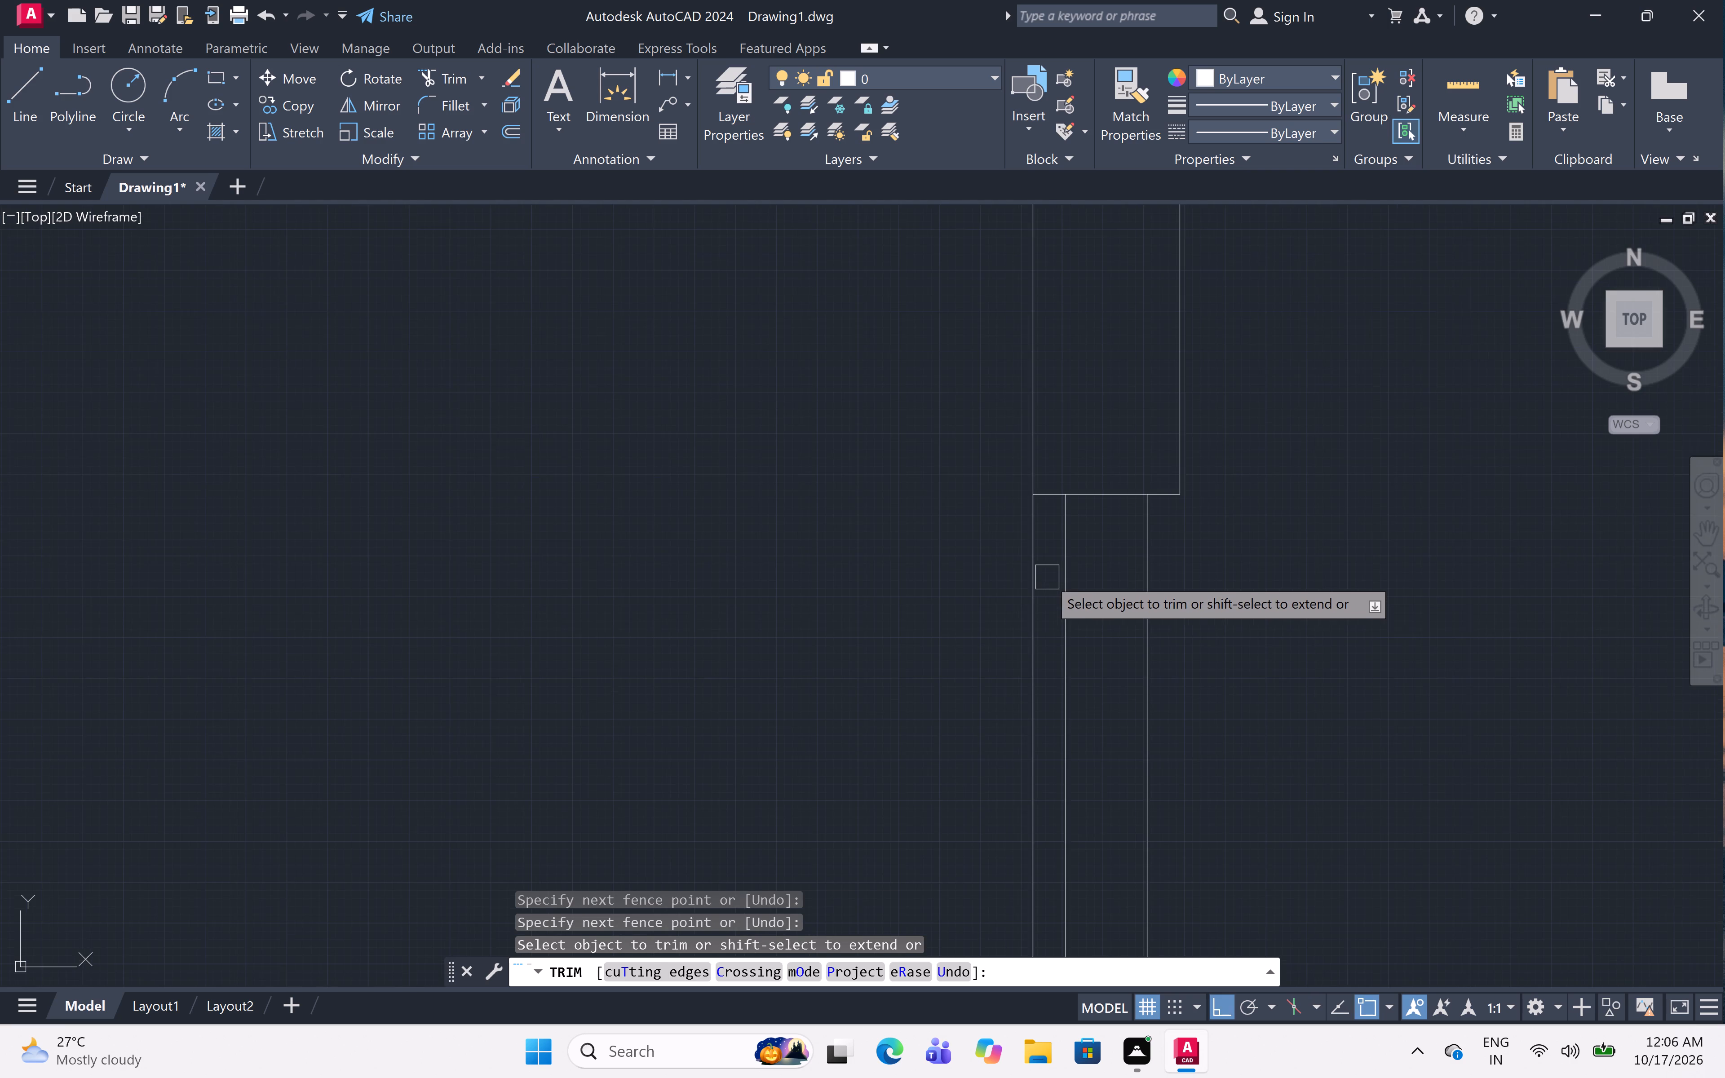
scroll(1047, 577, "down", 3)
left_click(1039, 567)
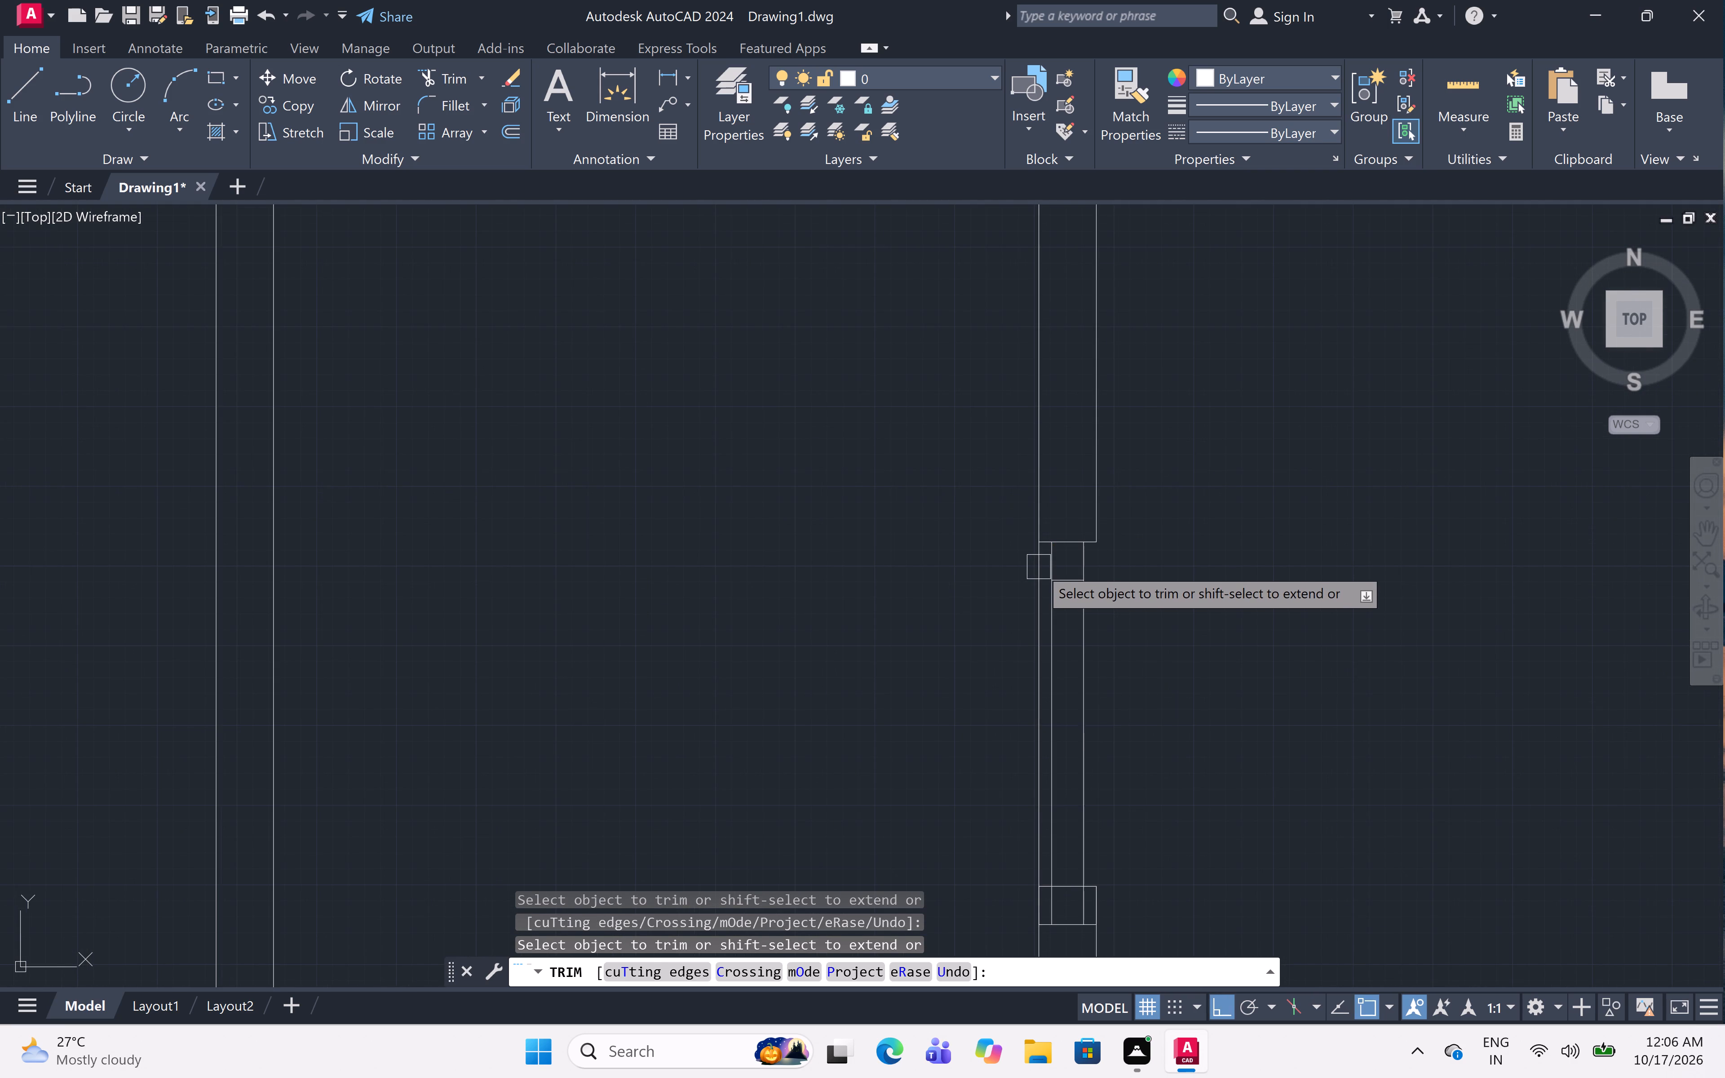
left_click(1034, 564)
Trim the leftover jamb stubs and wall line pieces on both faces at the lower end of the right wall's lower opening.
scroll(1022, 539, "down", 3)
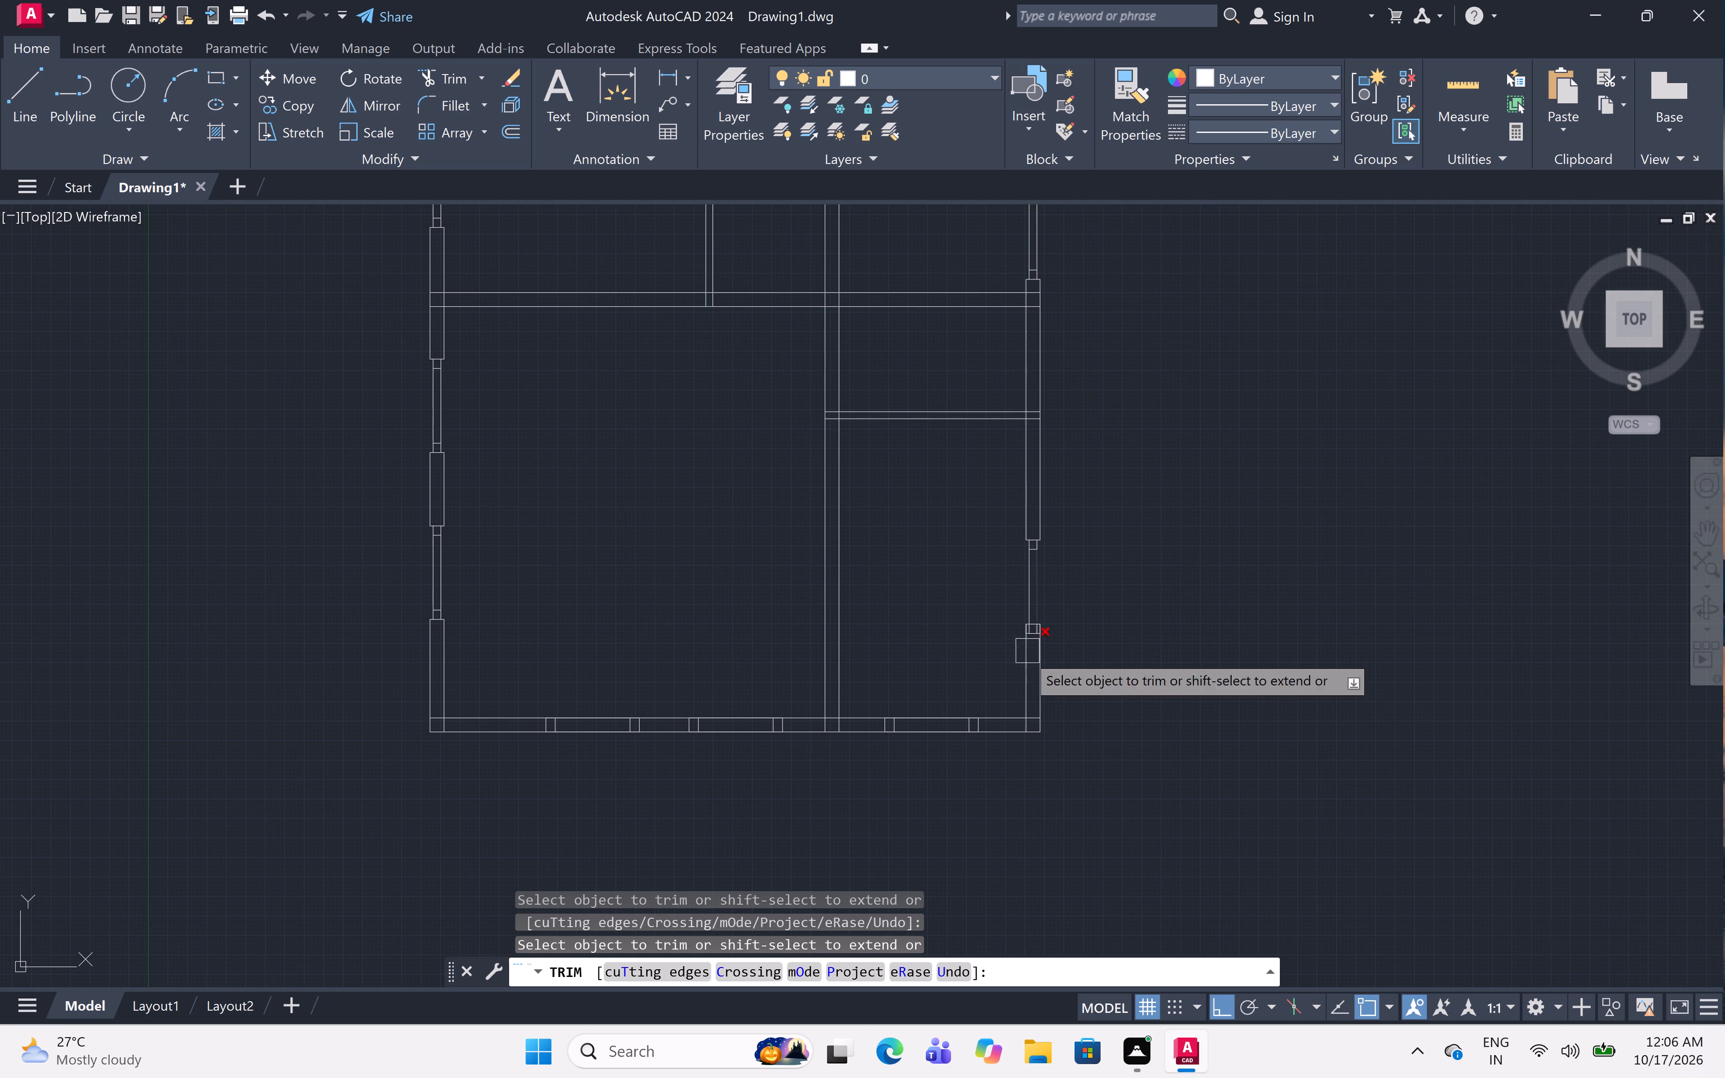
scroll(1031, 629, "up", 5)
scroll(966, 607, "up", 2)
left_click_drag(1031, 499, 1017, 521)
left_click(960, 606)
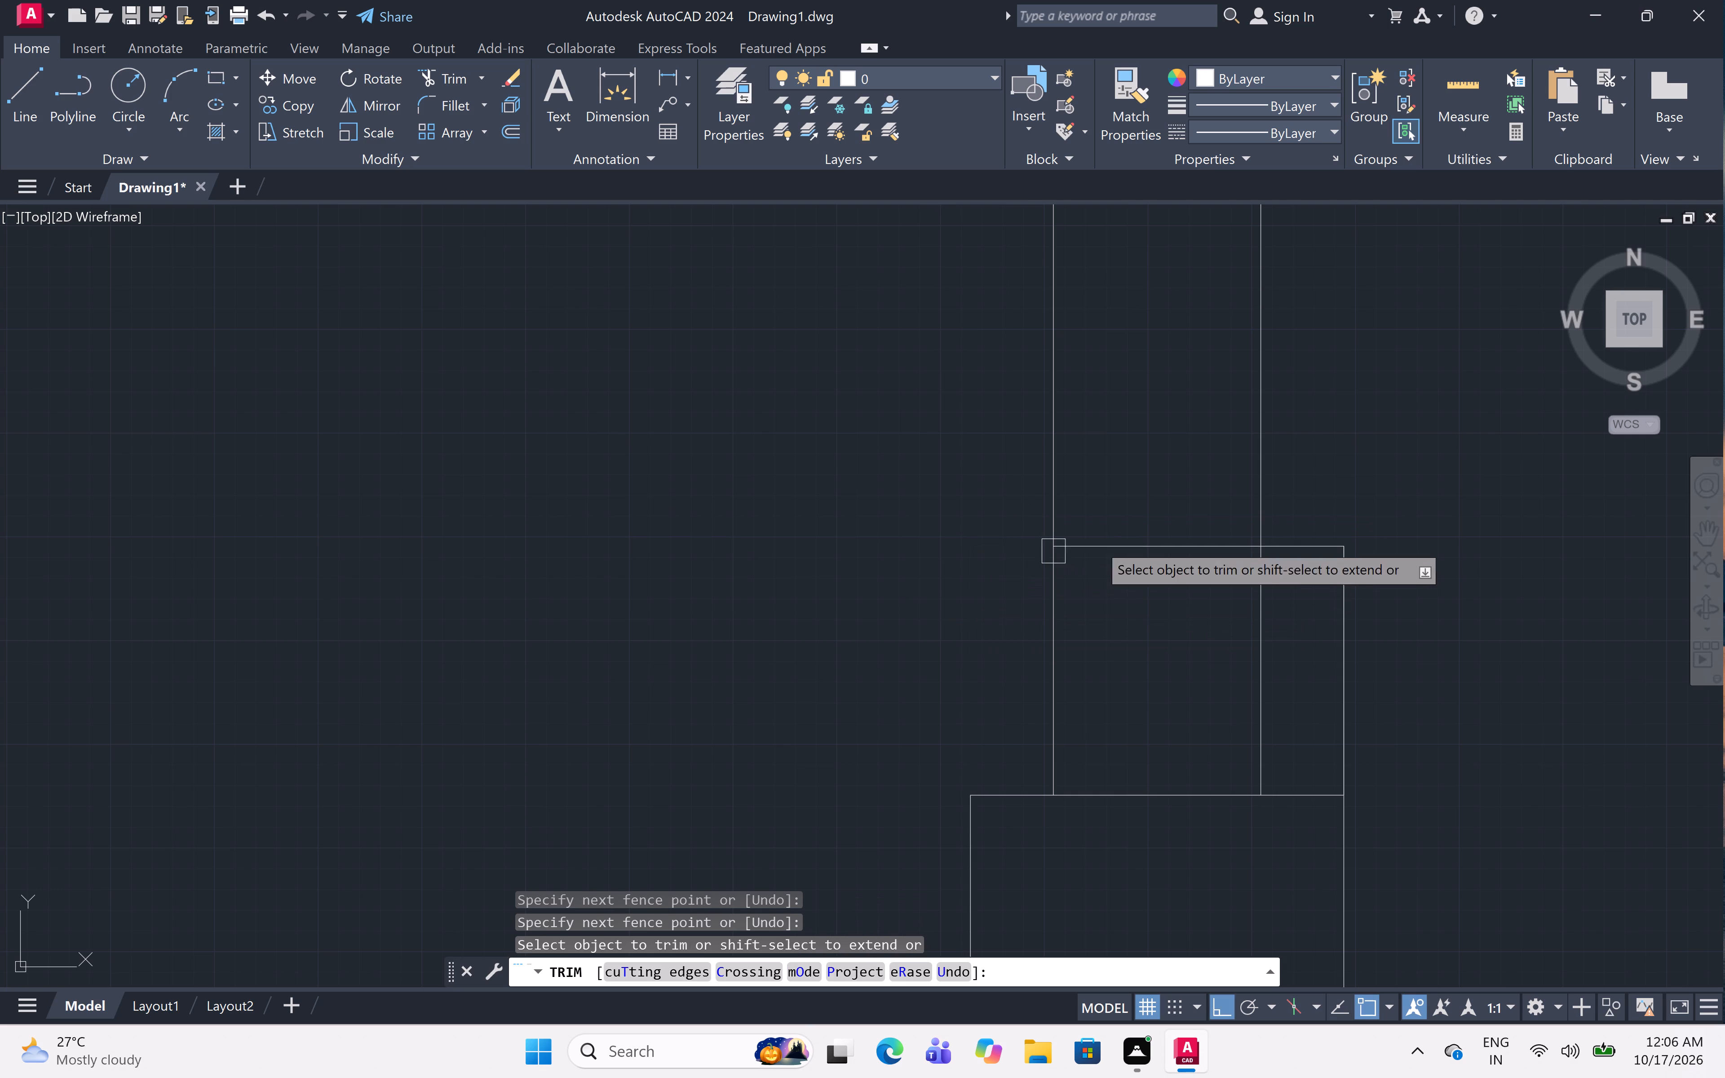
left_click(1299, 521)
left_click(1350, 592)
scroll(1332, 563, "down", 2)
middle_click_drag(1349, 489, 1333, 561)
scroll(1331, 542, "down", 1)
scroll(1352, 471, "down", 2)
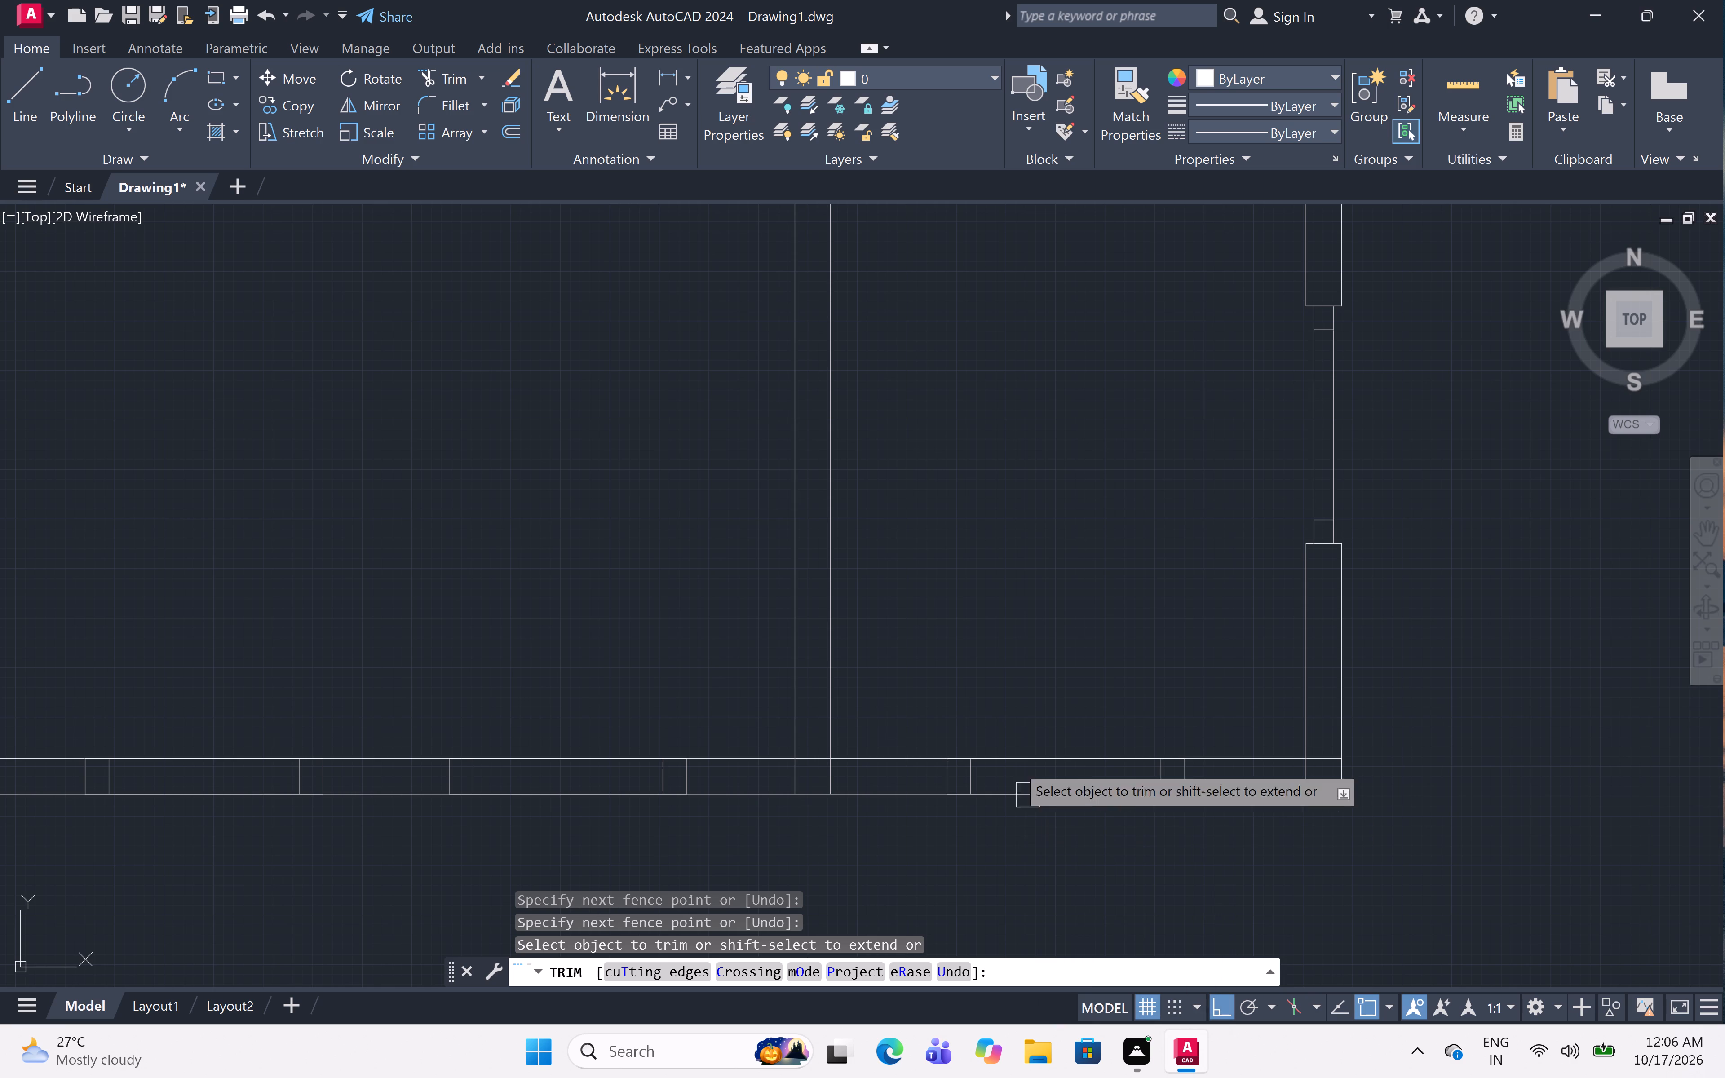
key("Escape")
Draw a center line between the inner jamb line midpoints of the bottom wall's rightmost opening.
type("l")
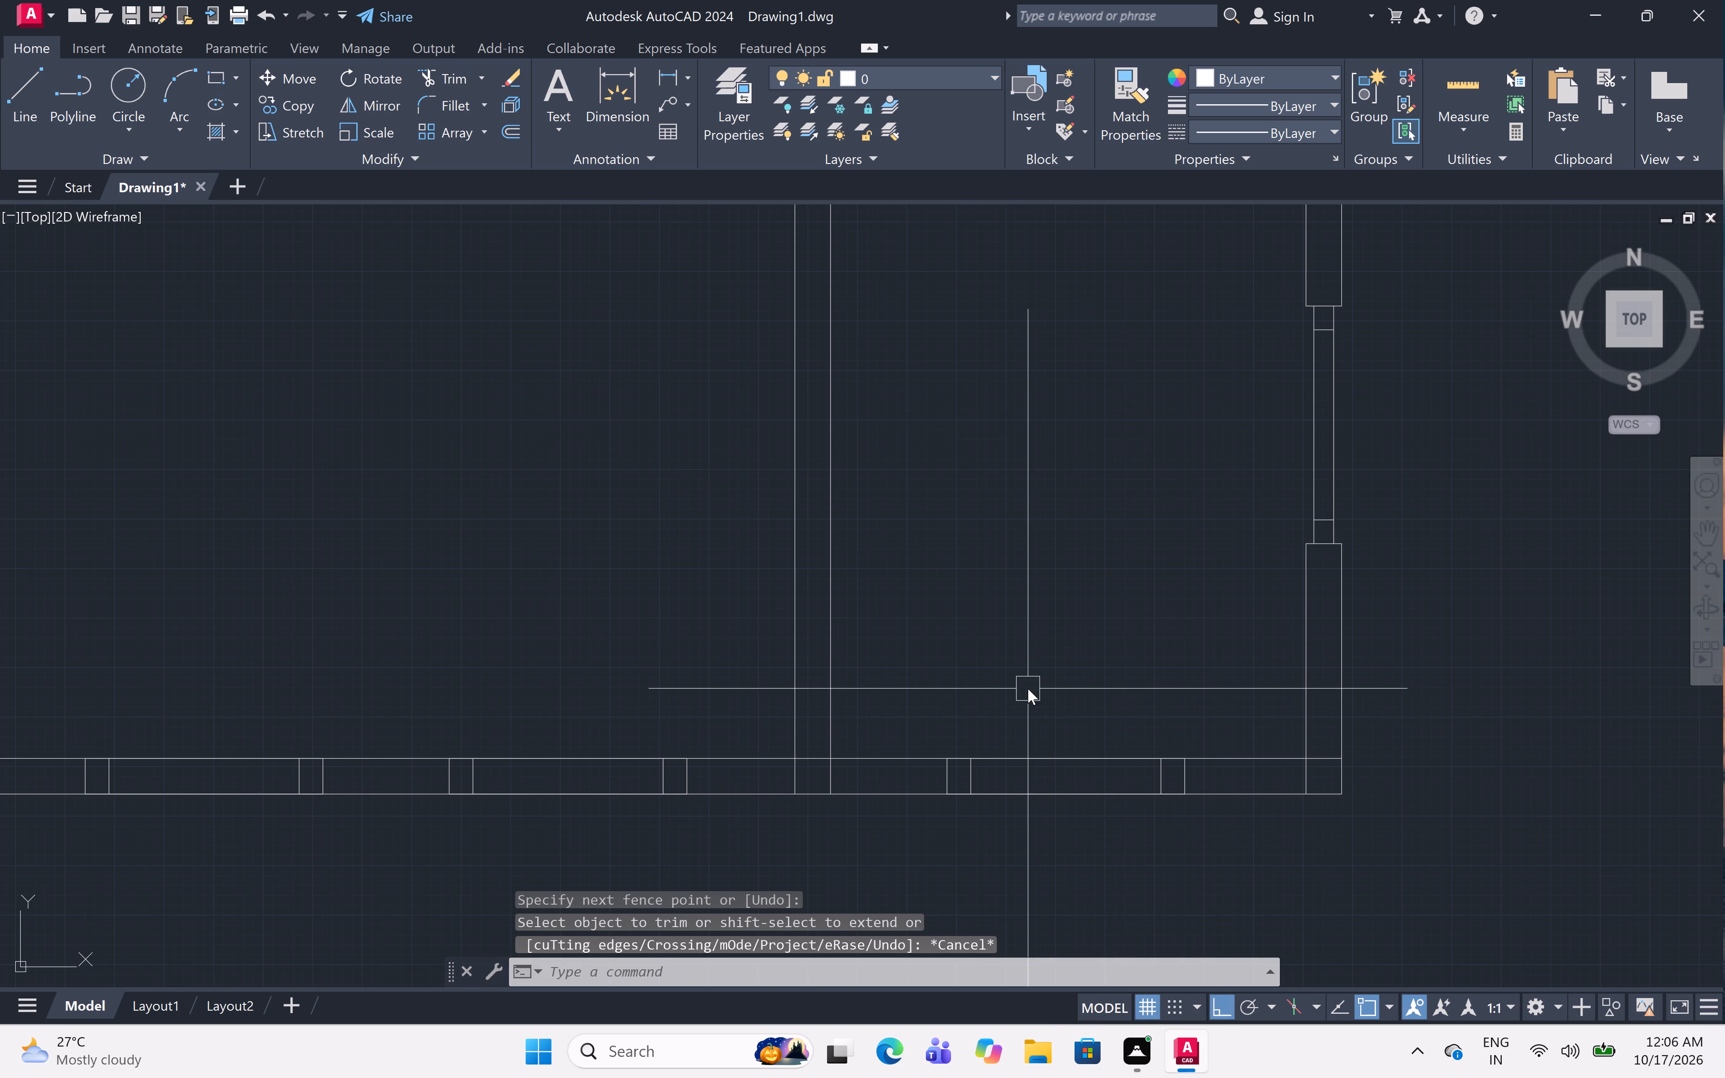
key("space")
scroll(1154, 775, "up", 2)
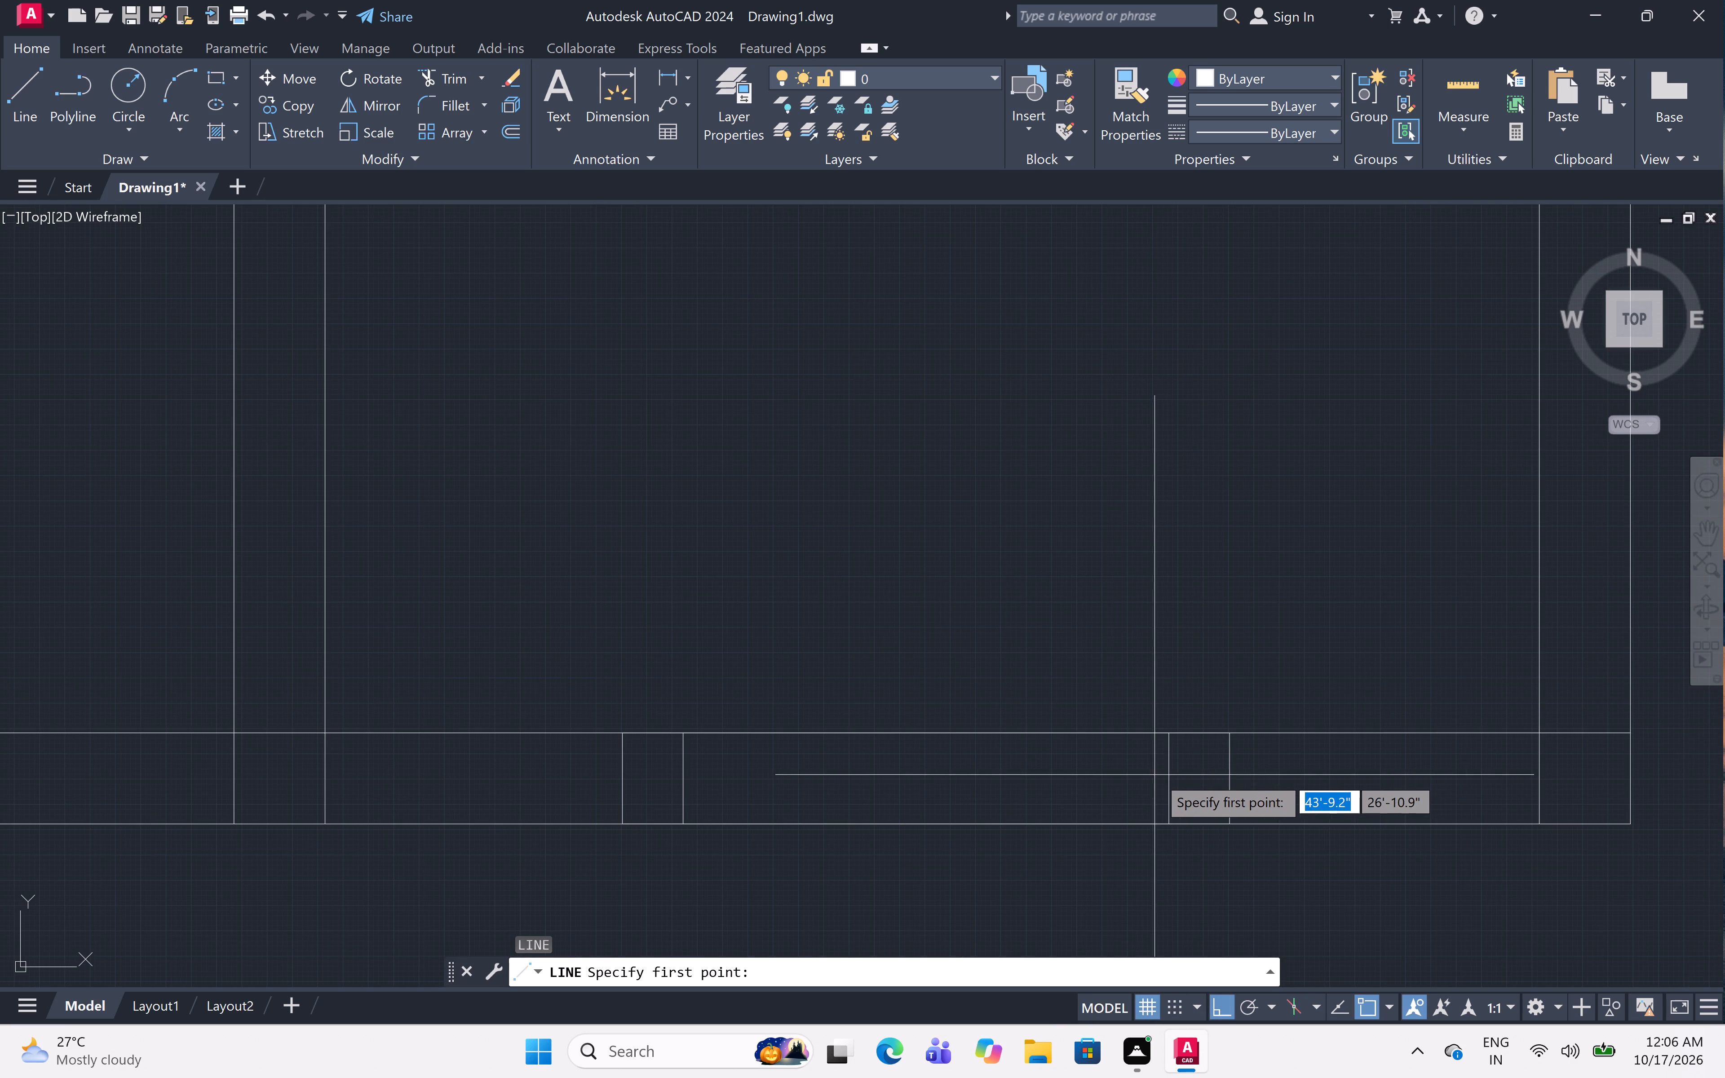
left_click(1167, 782)
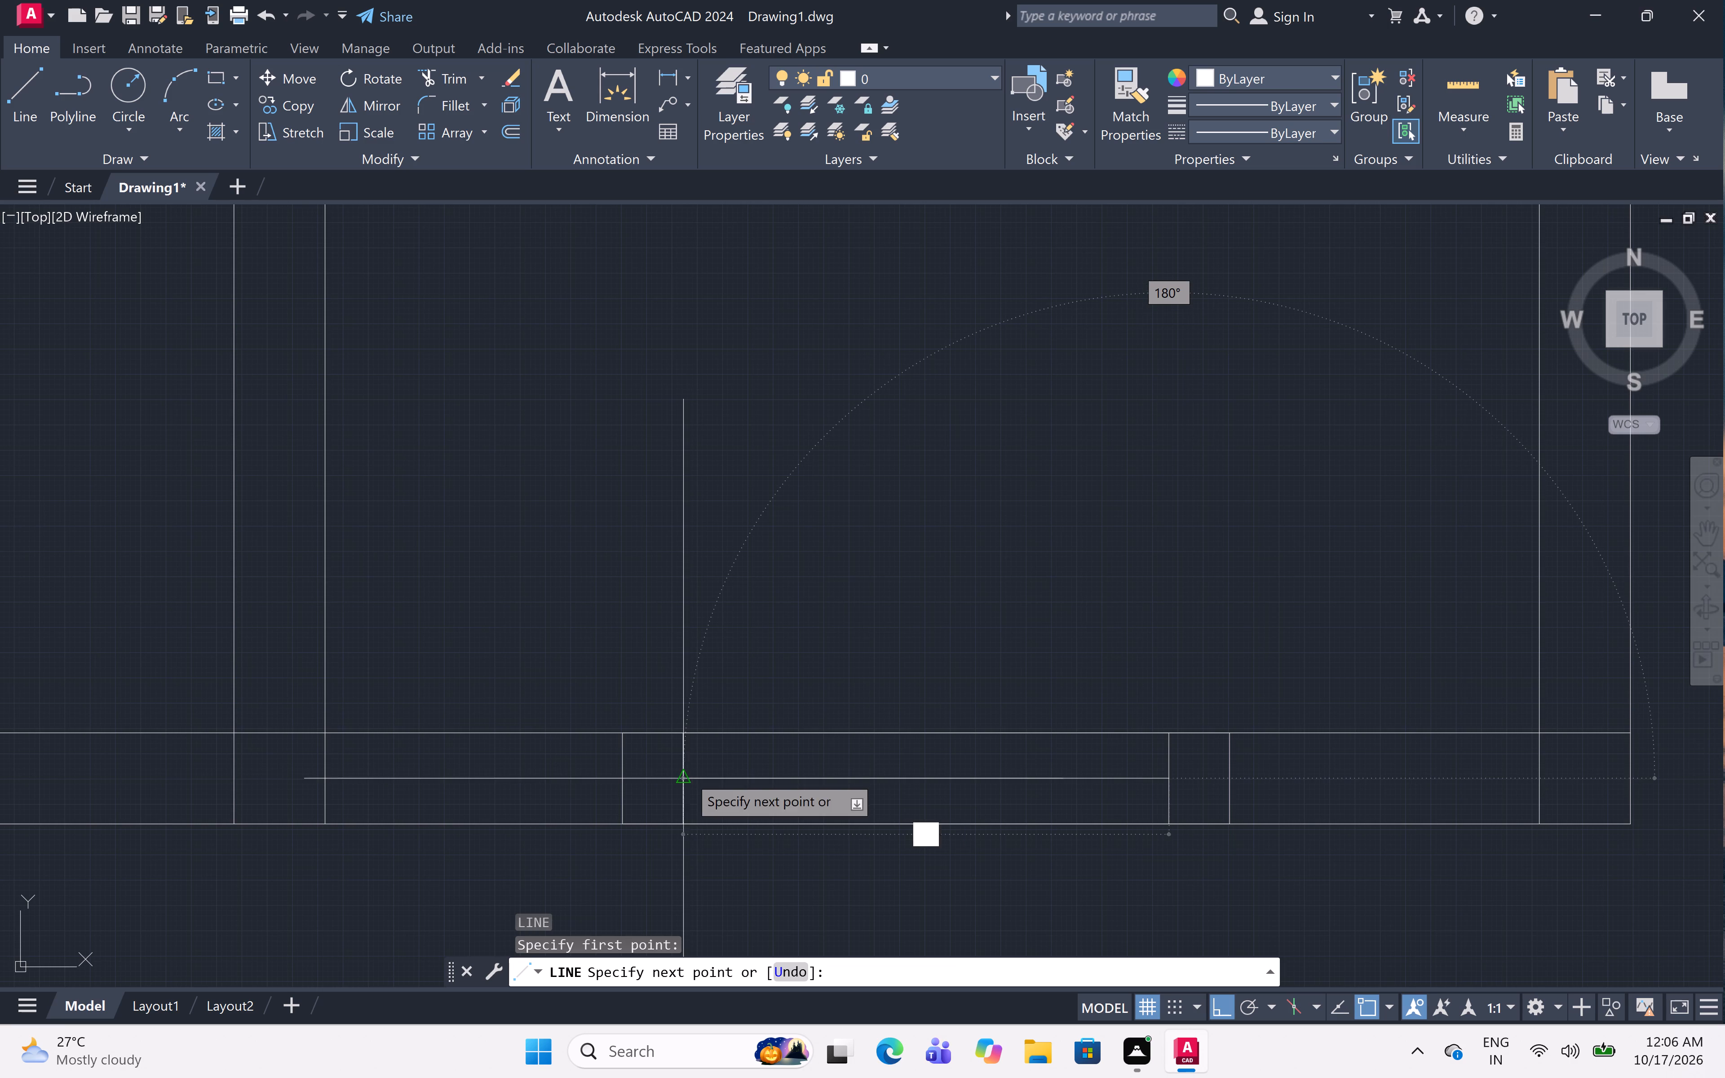
left_click(686, 776)
key("space")
Draw a 4' center line between the inner jamb line midpoints of the bottom wall's middle opening.
scroll(861, 652, "down", 4)
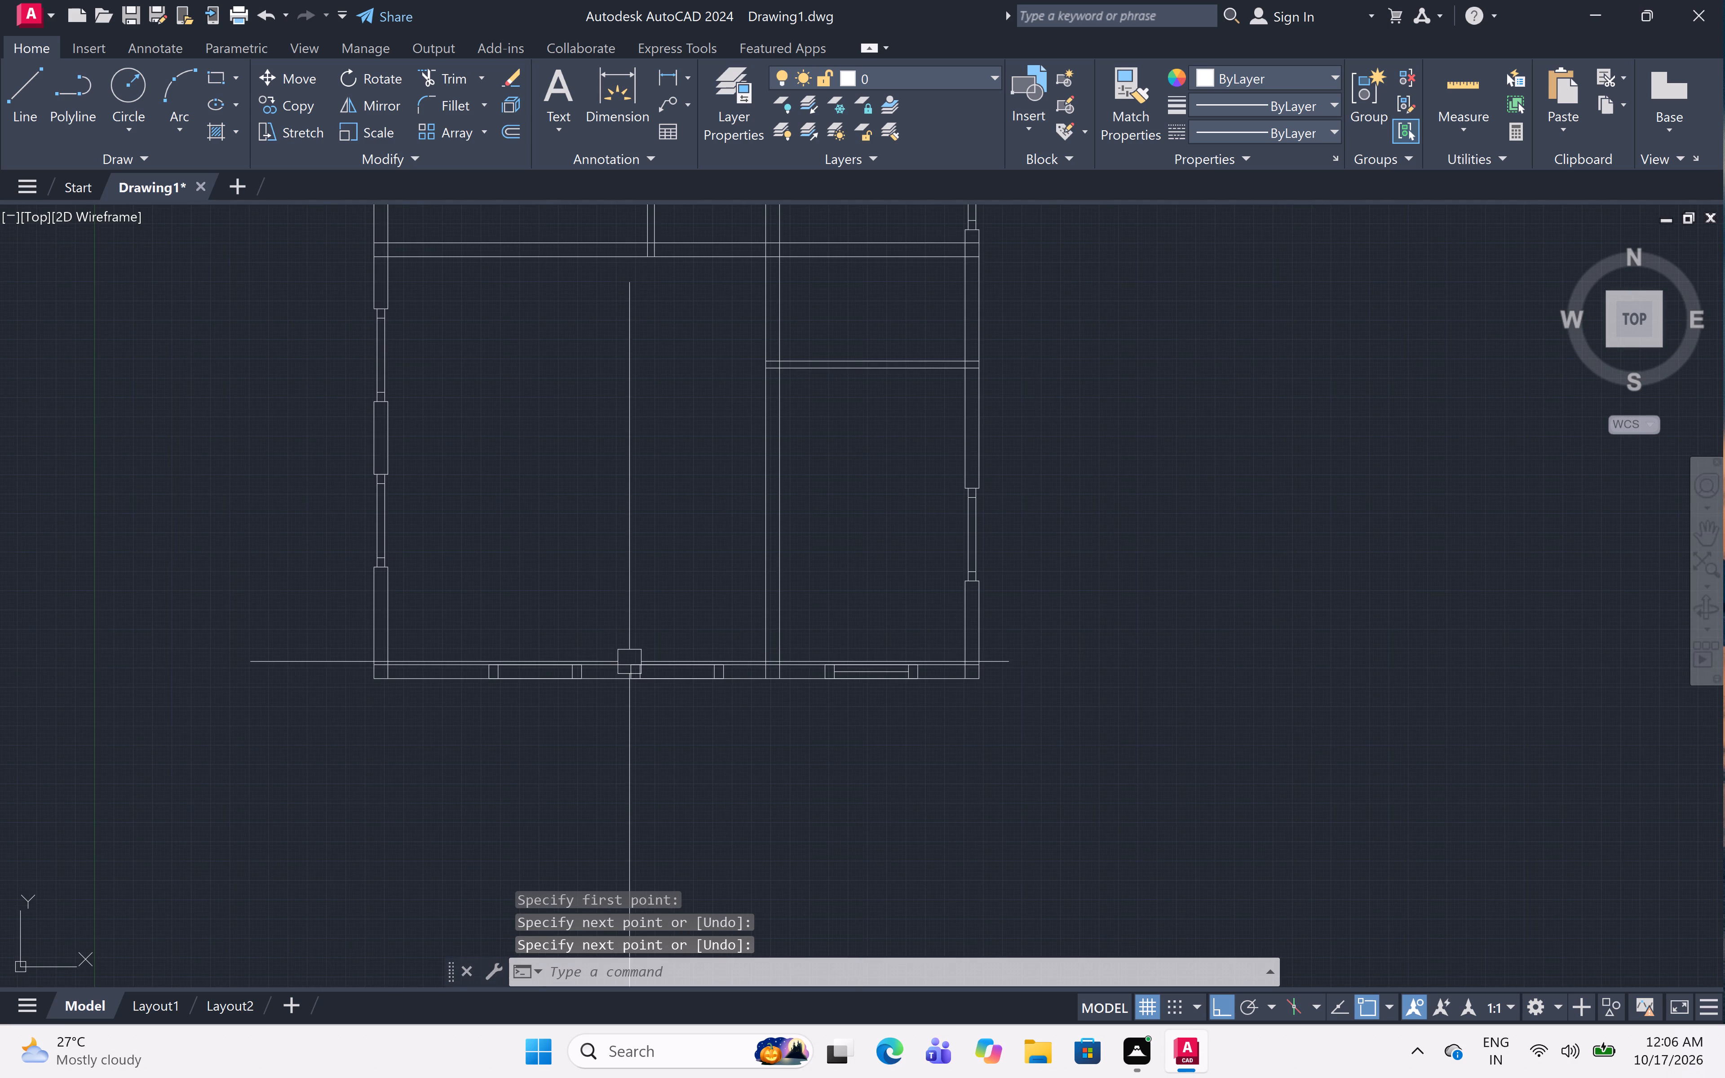
scroll(628, 662, "up", 3)
type("l")
key("space")
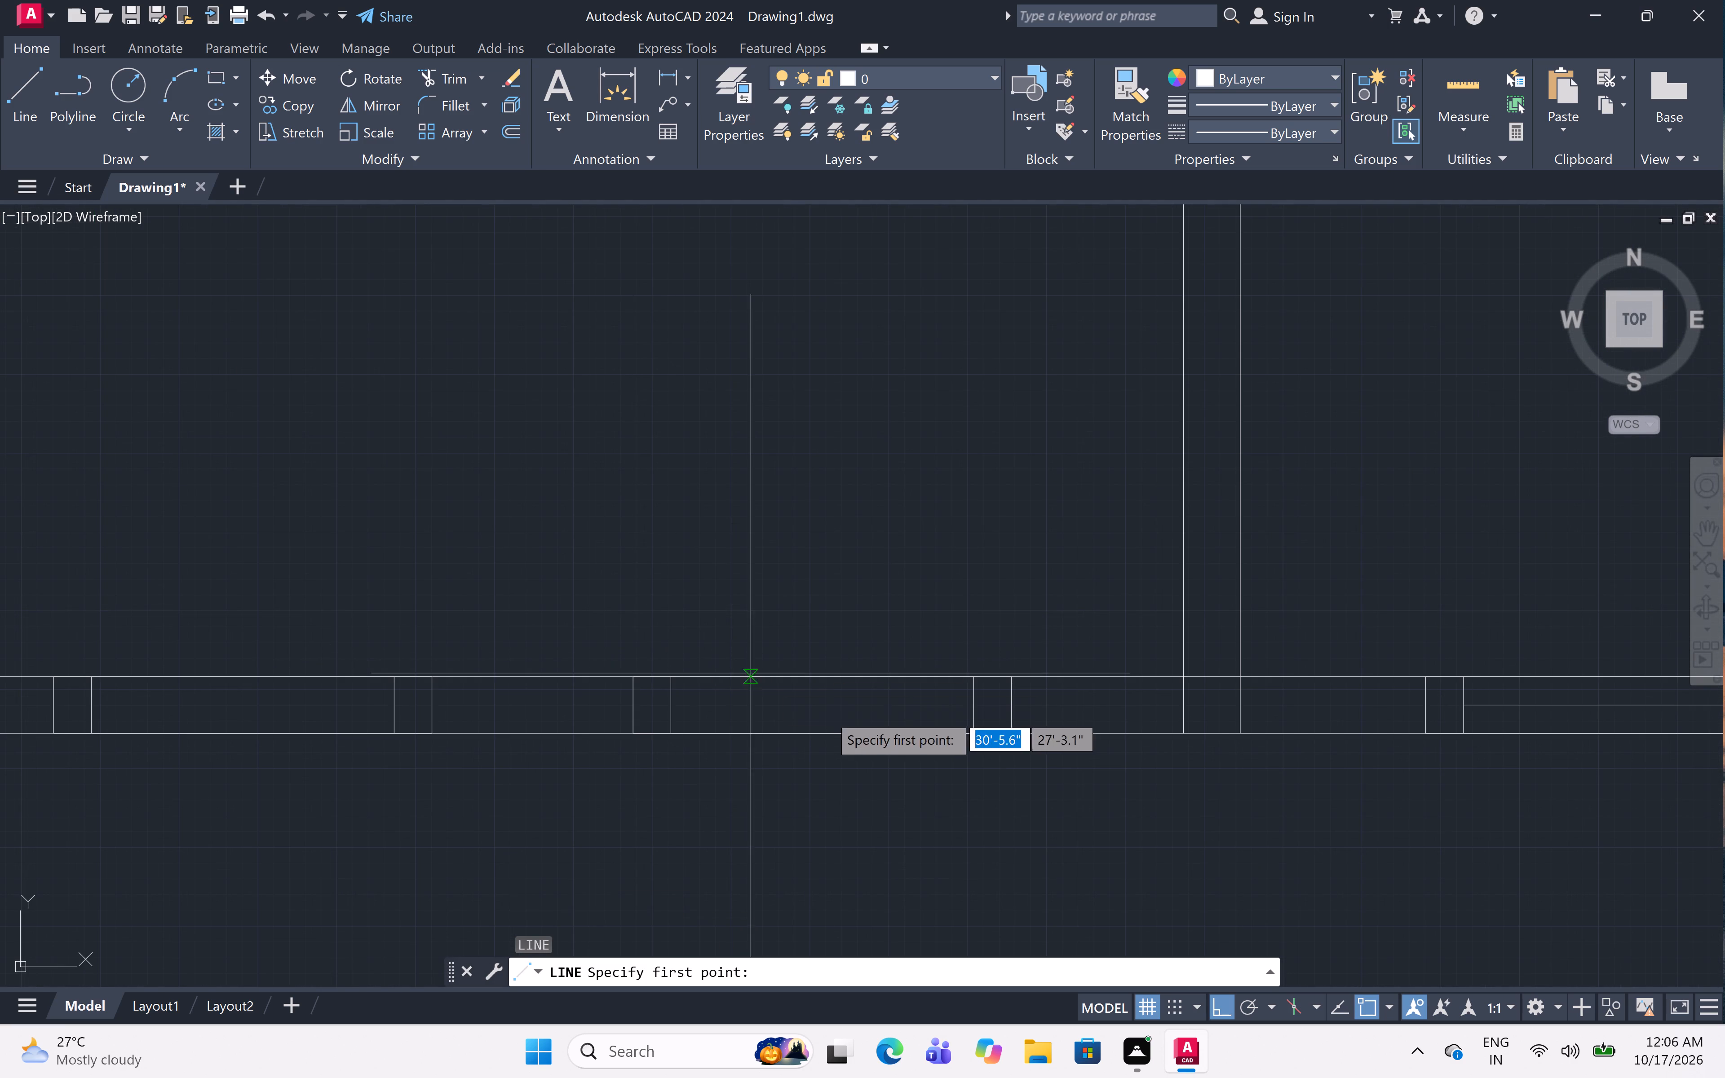
left_click(979, 706)
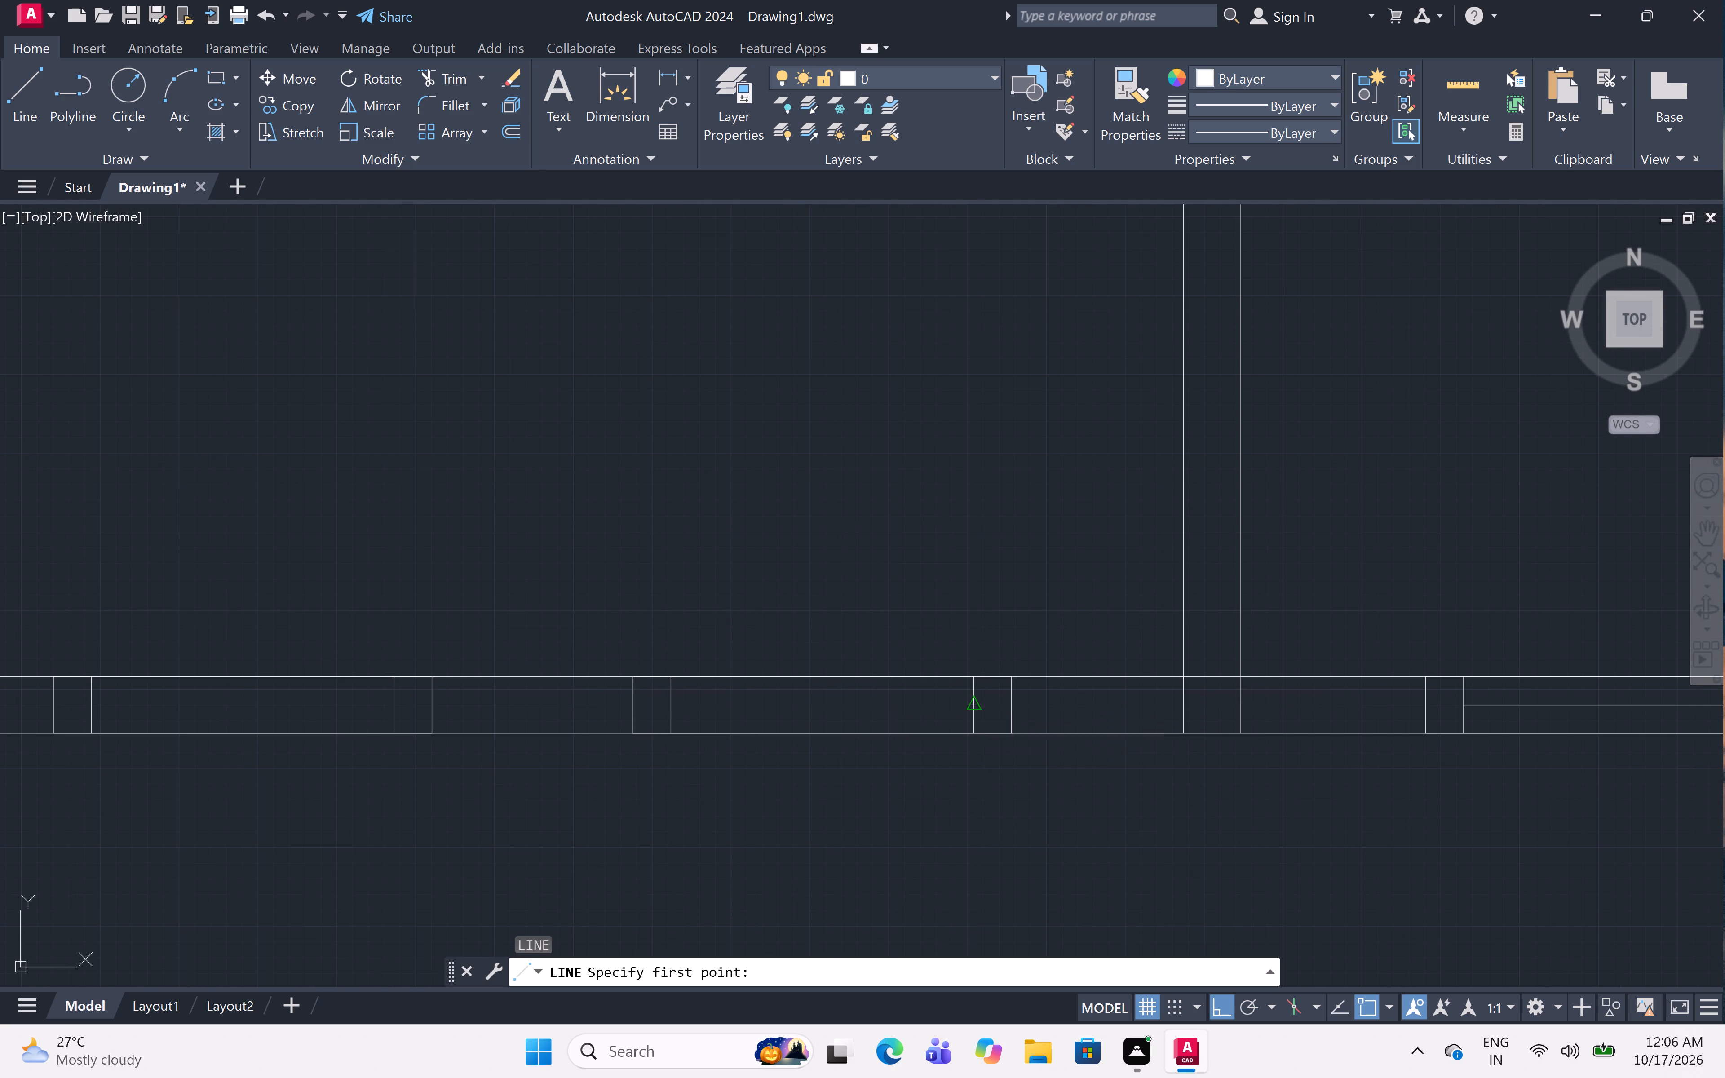
left_click(668, 704)
key("space")
Draw a center line between the inner jamb line midpoints of the bottom wall's leftmost opening.
scroll(1010, 550, "down", 4)
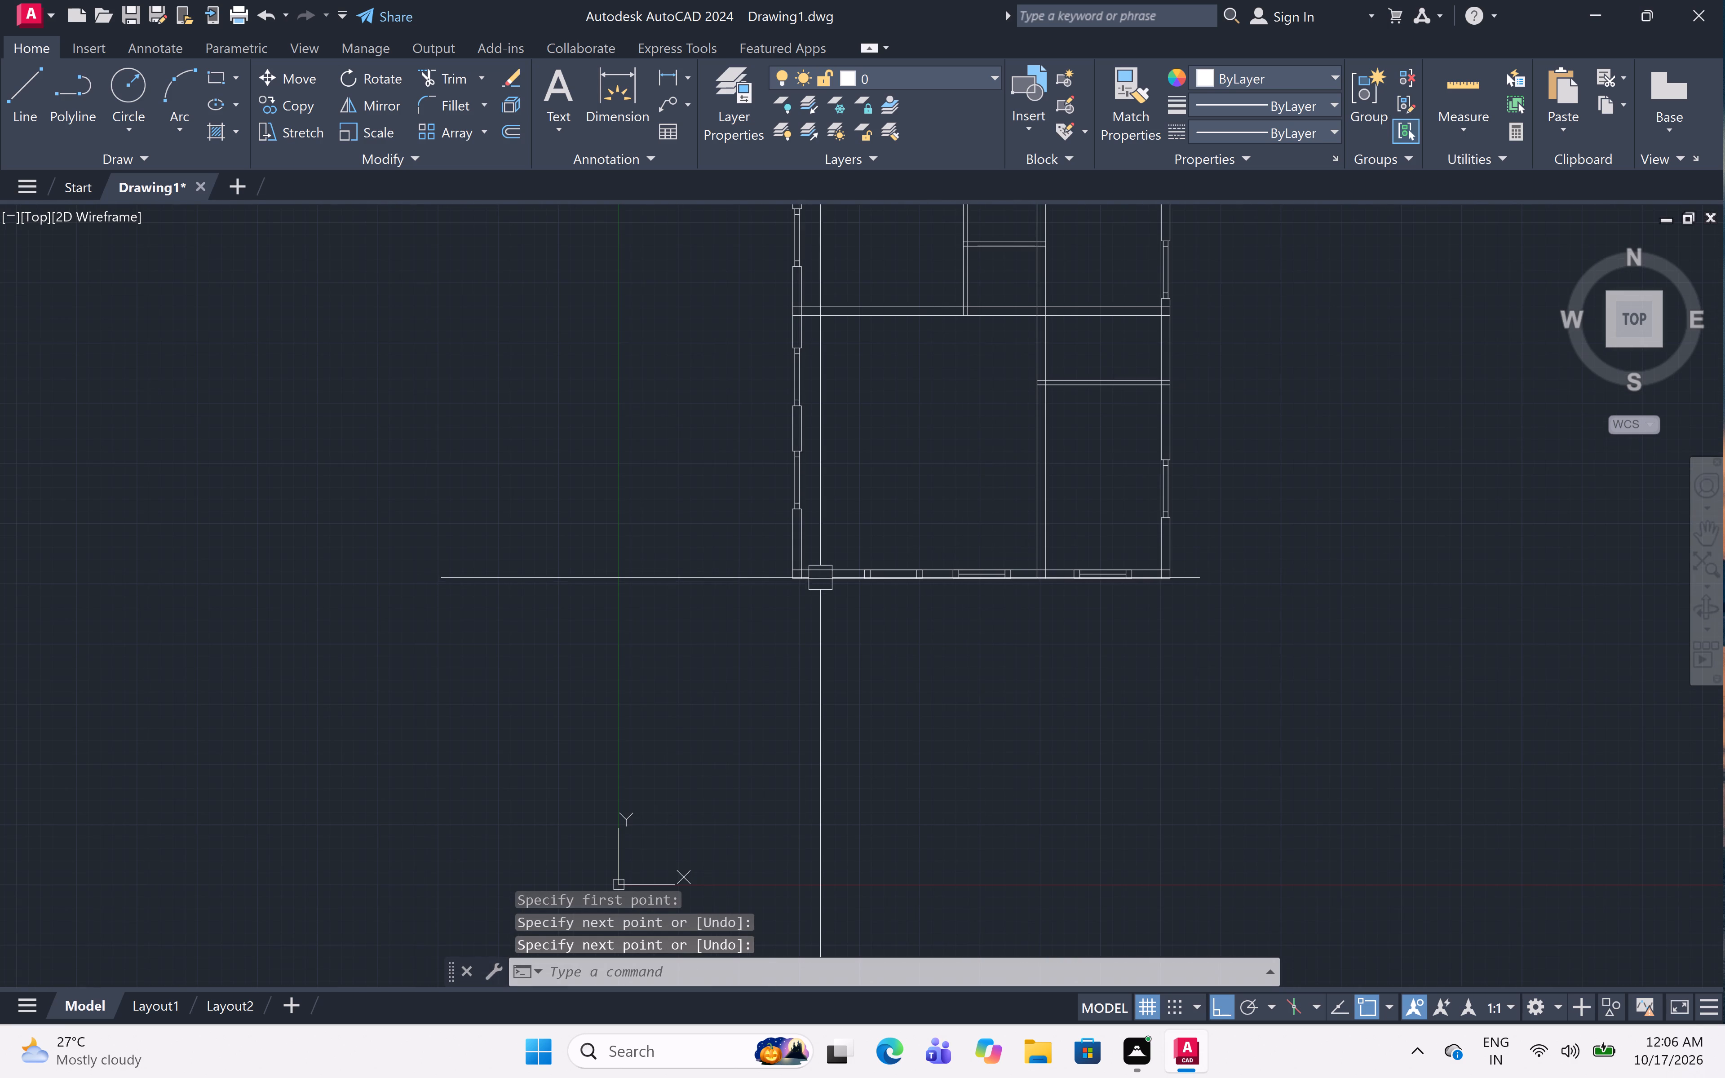
scroll(890, 571, "up", 5)
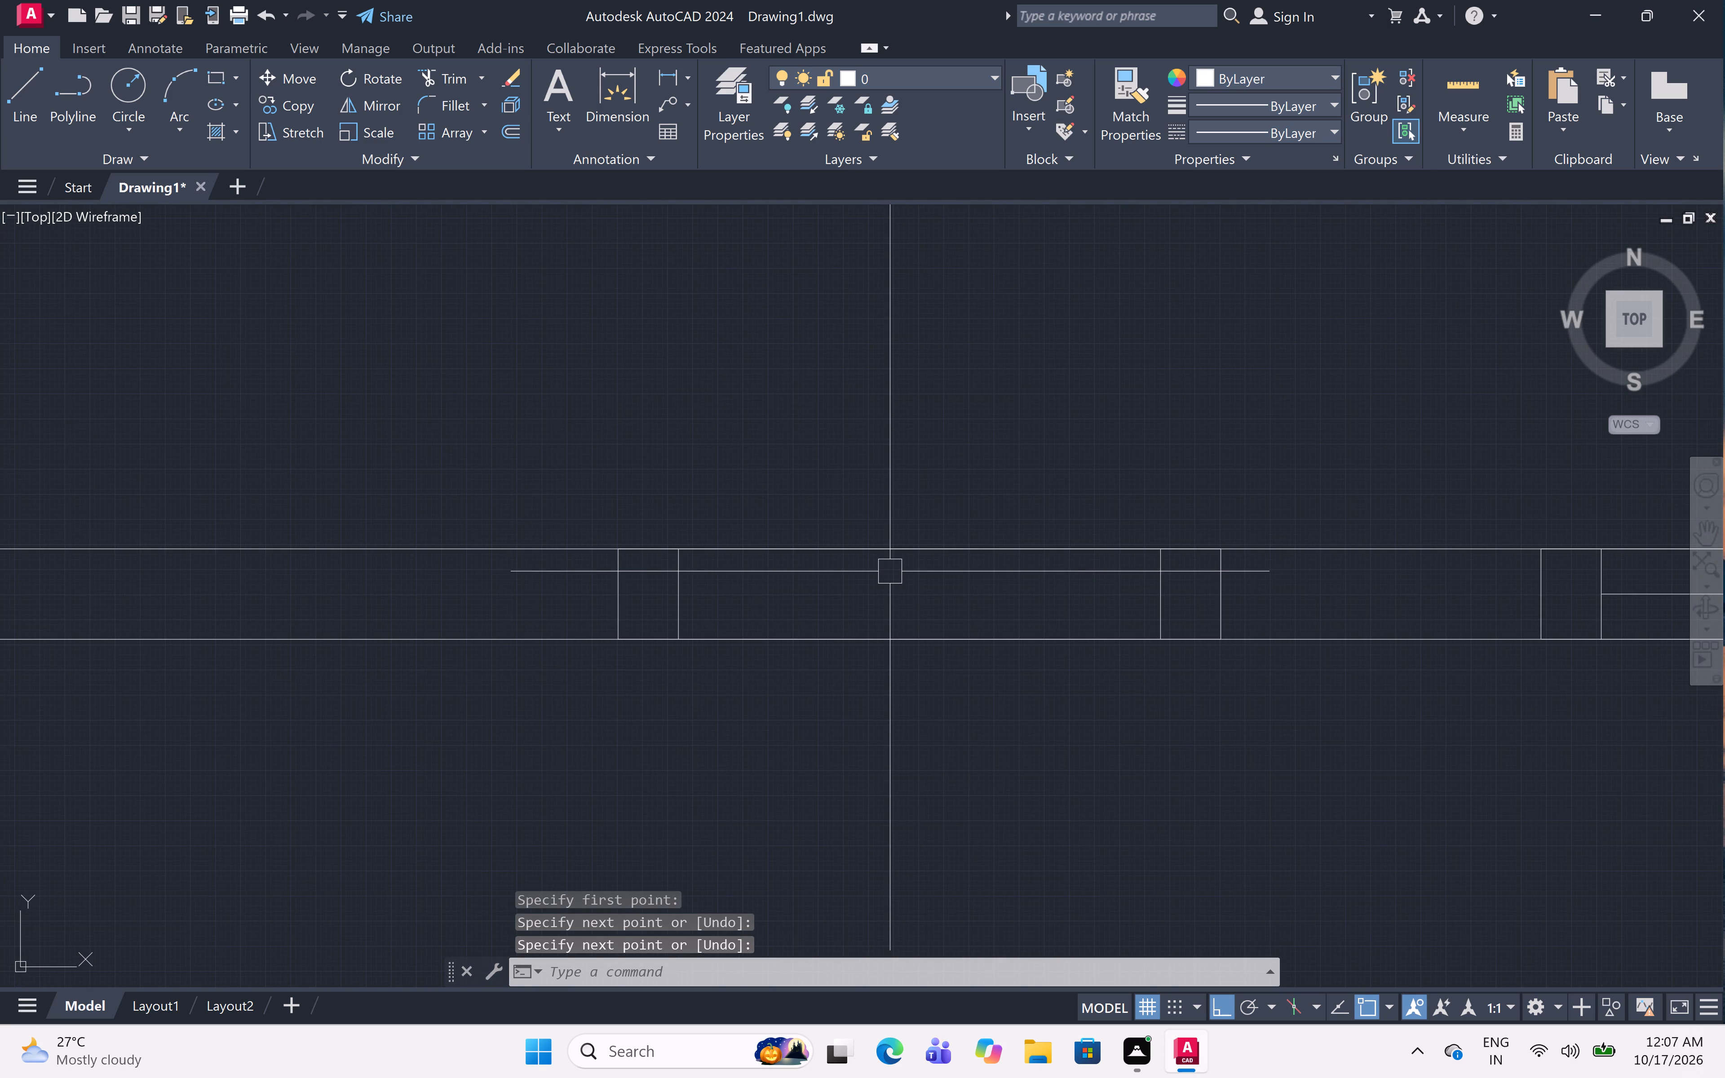
key("l")
key("space")
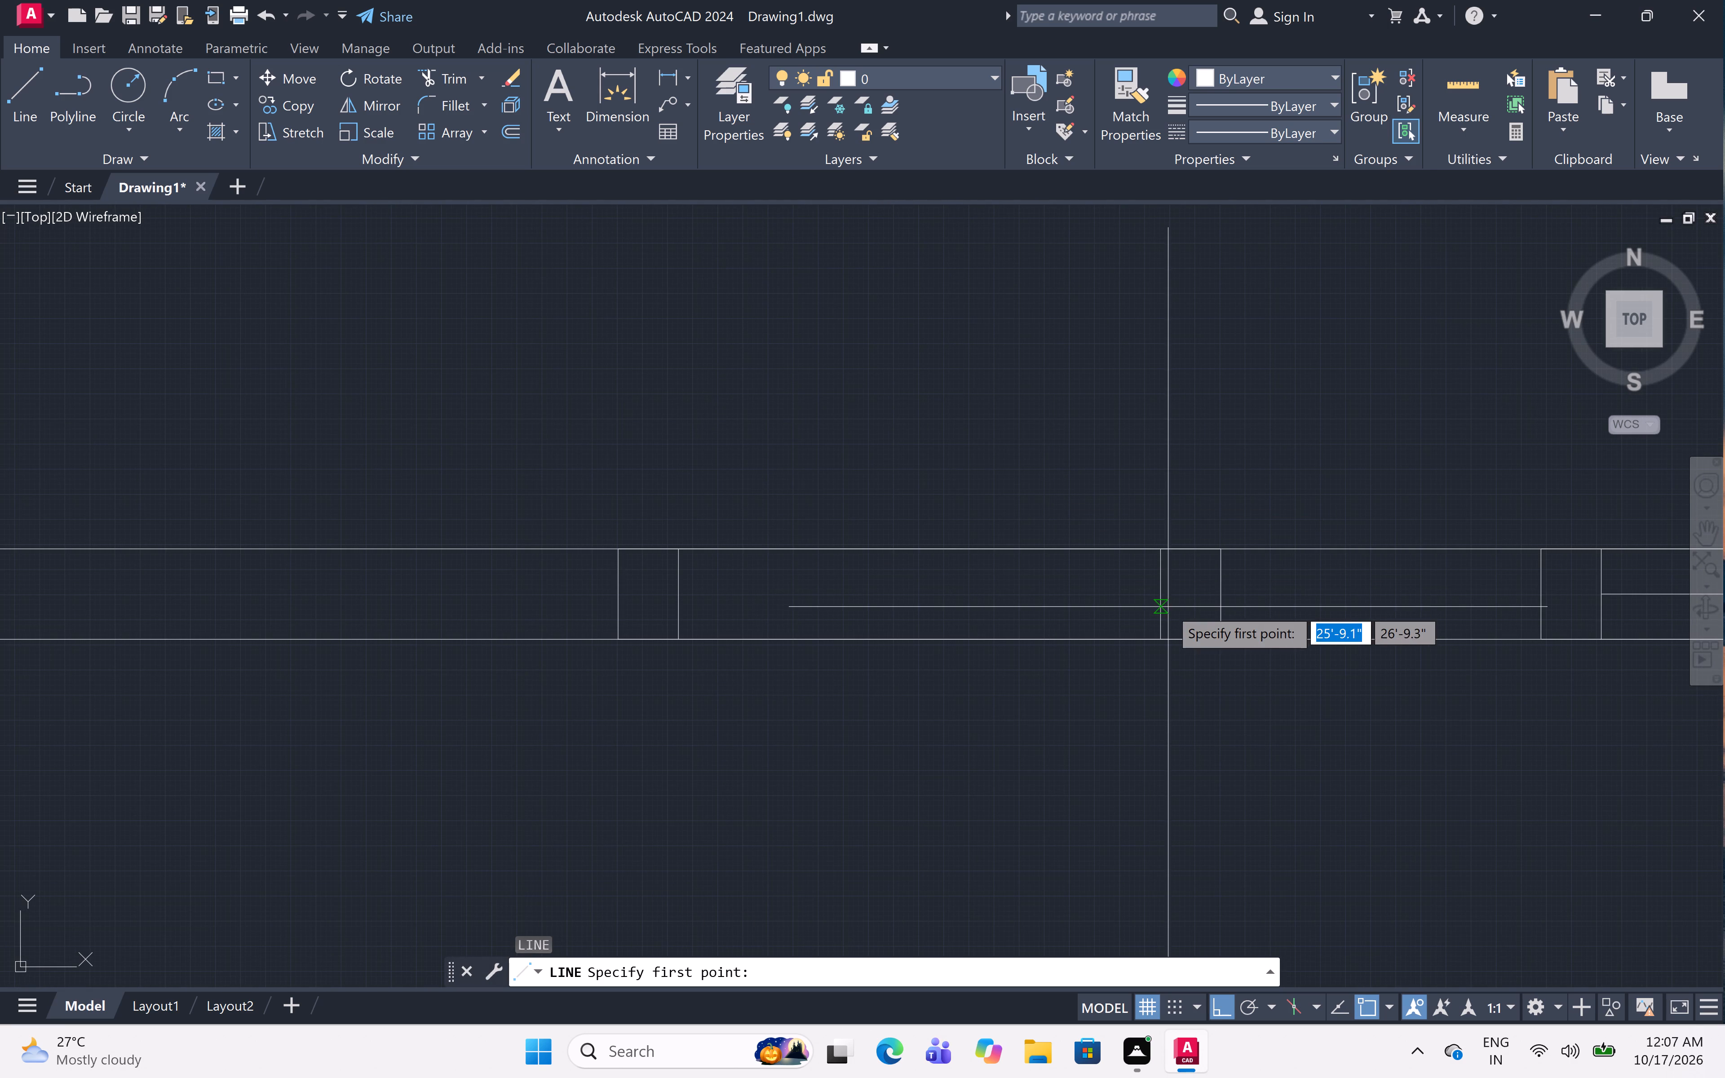
left_click(1162, 594)
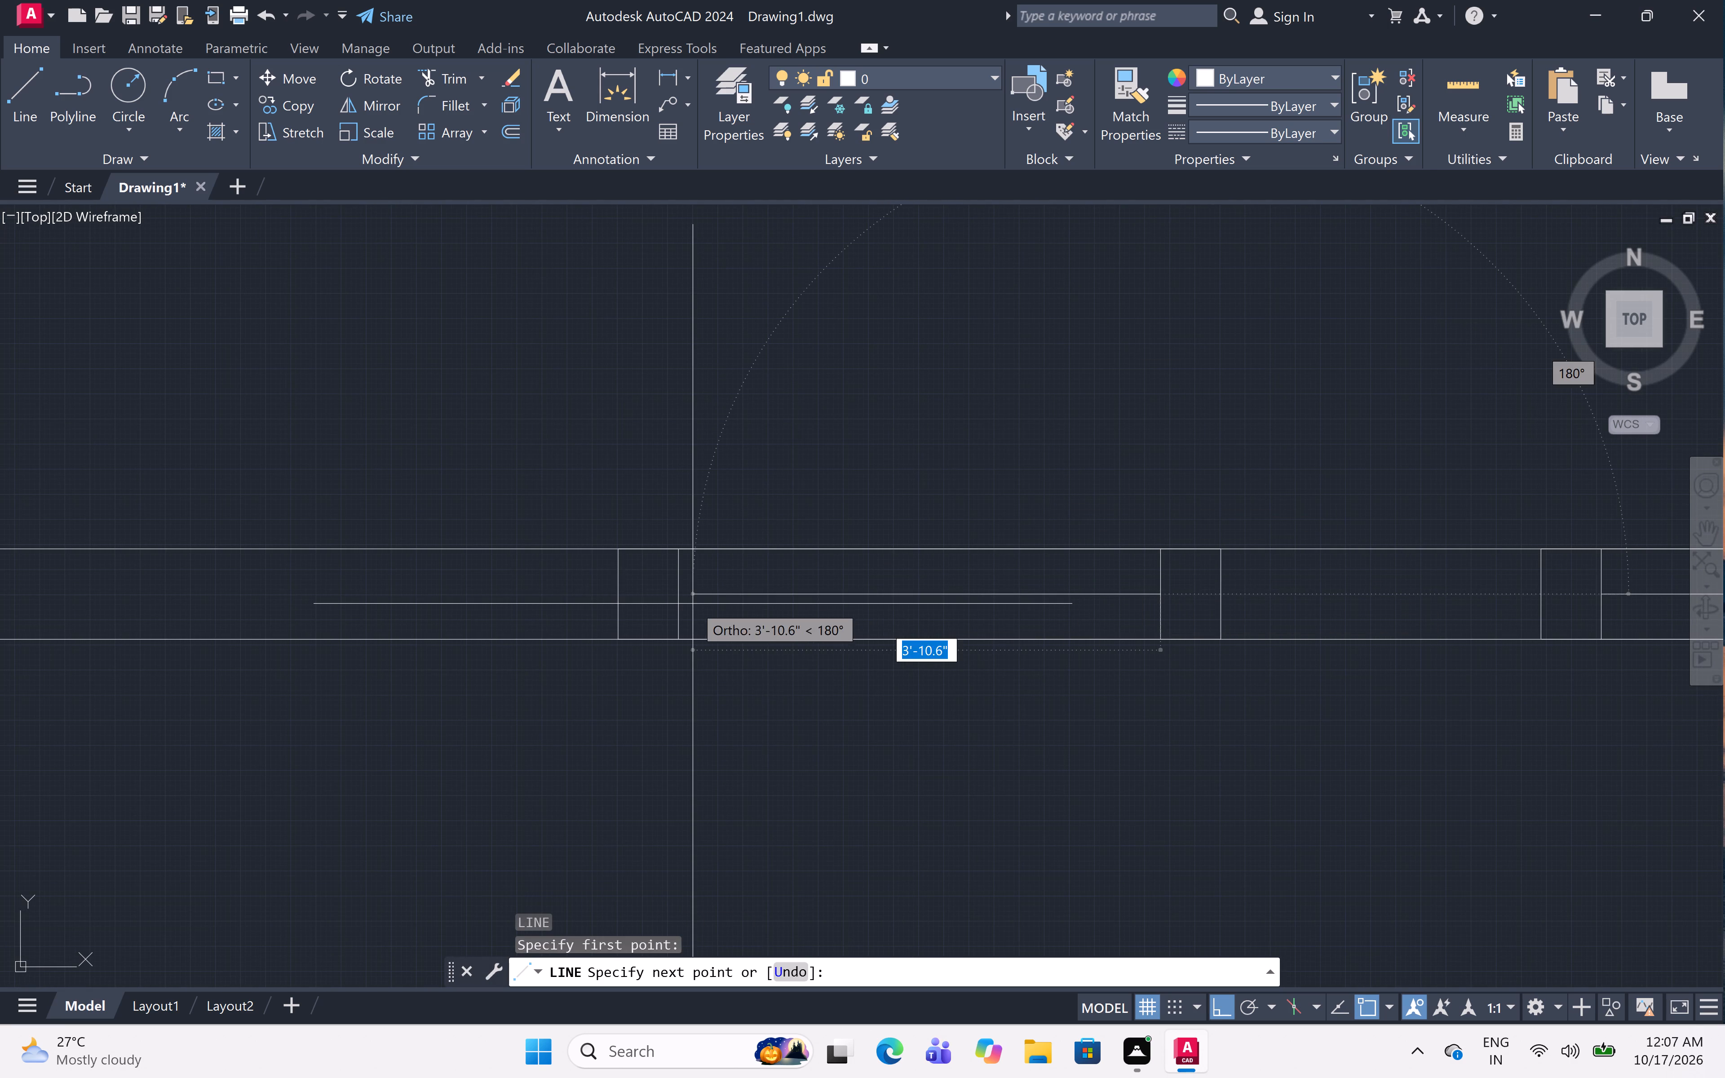
left_click(677, 592)
key("Escape")
Draw a vertical center line between the inner jamb line midpoints of the right wall's upper opening.
scroll(731, 580, "down", 4)
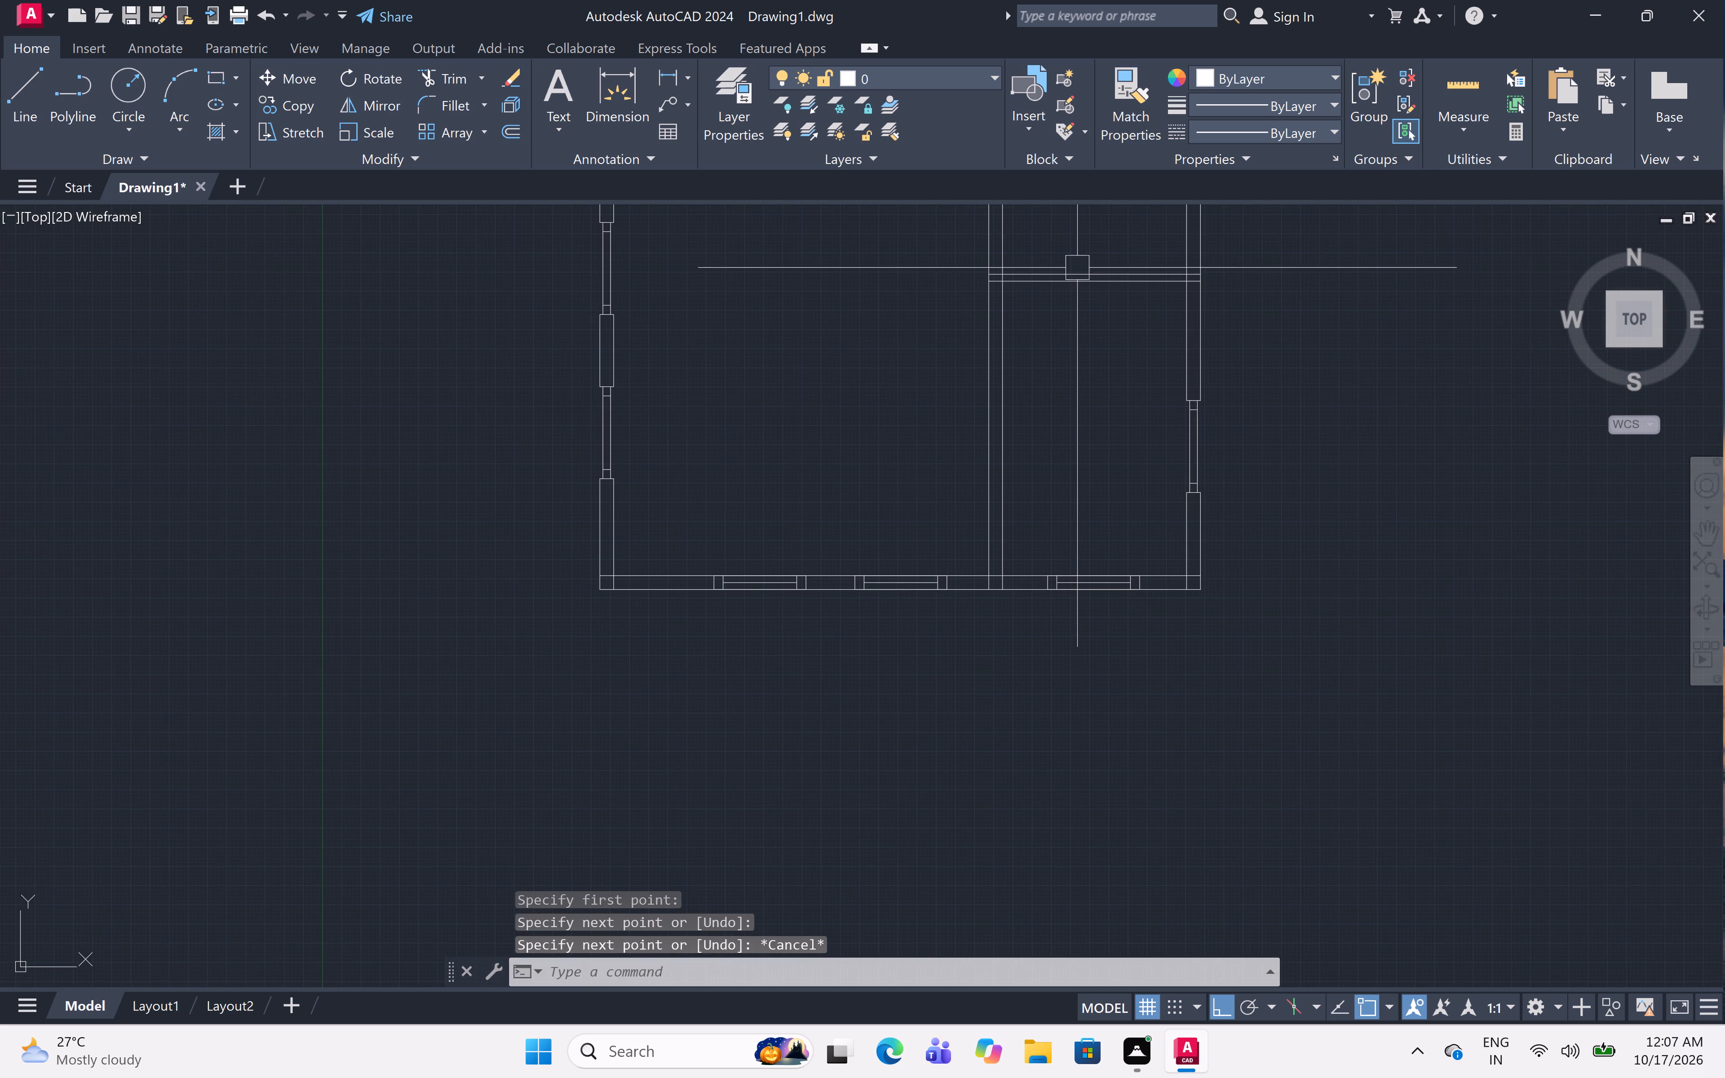
middle_click_drag(928, 336, 890, 531)
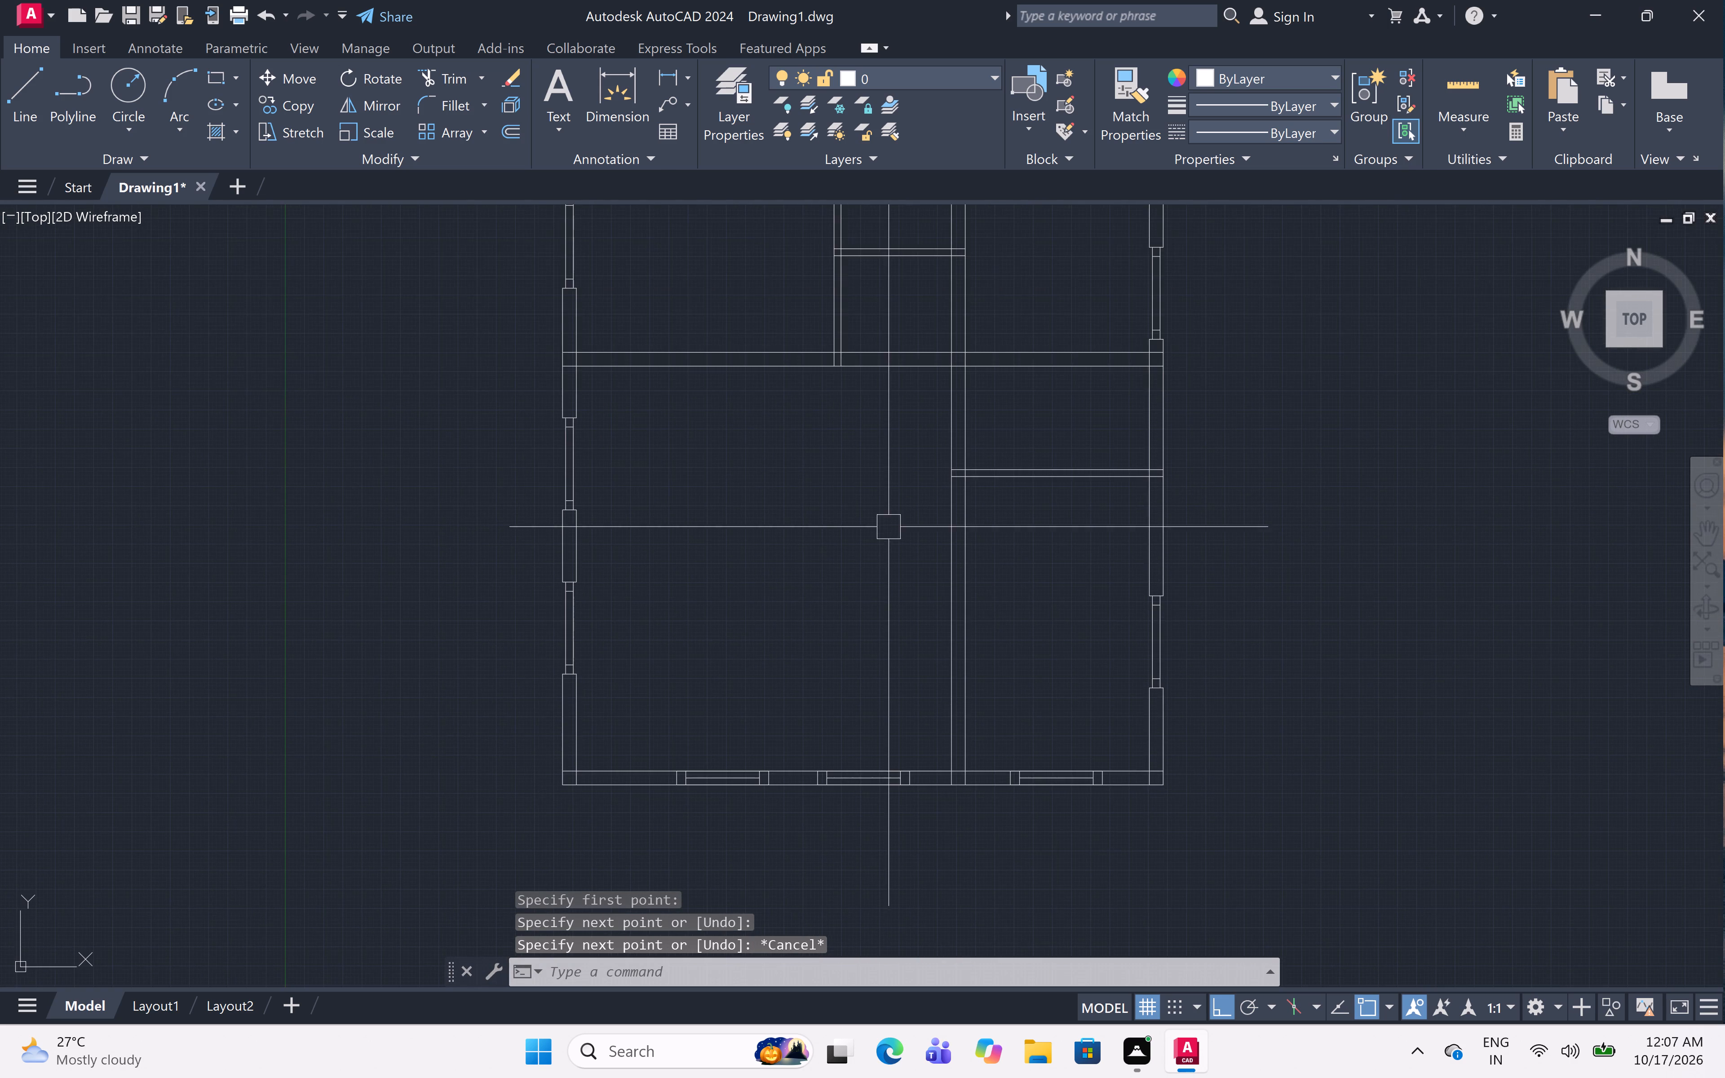
scroll(889, 526, "down", 1)
middle_click_drag(888, 521, 872, 579)
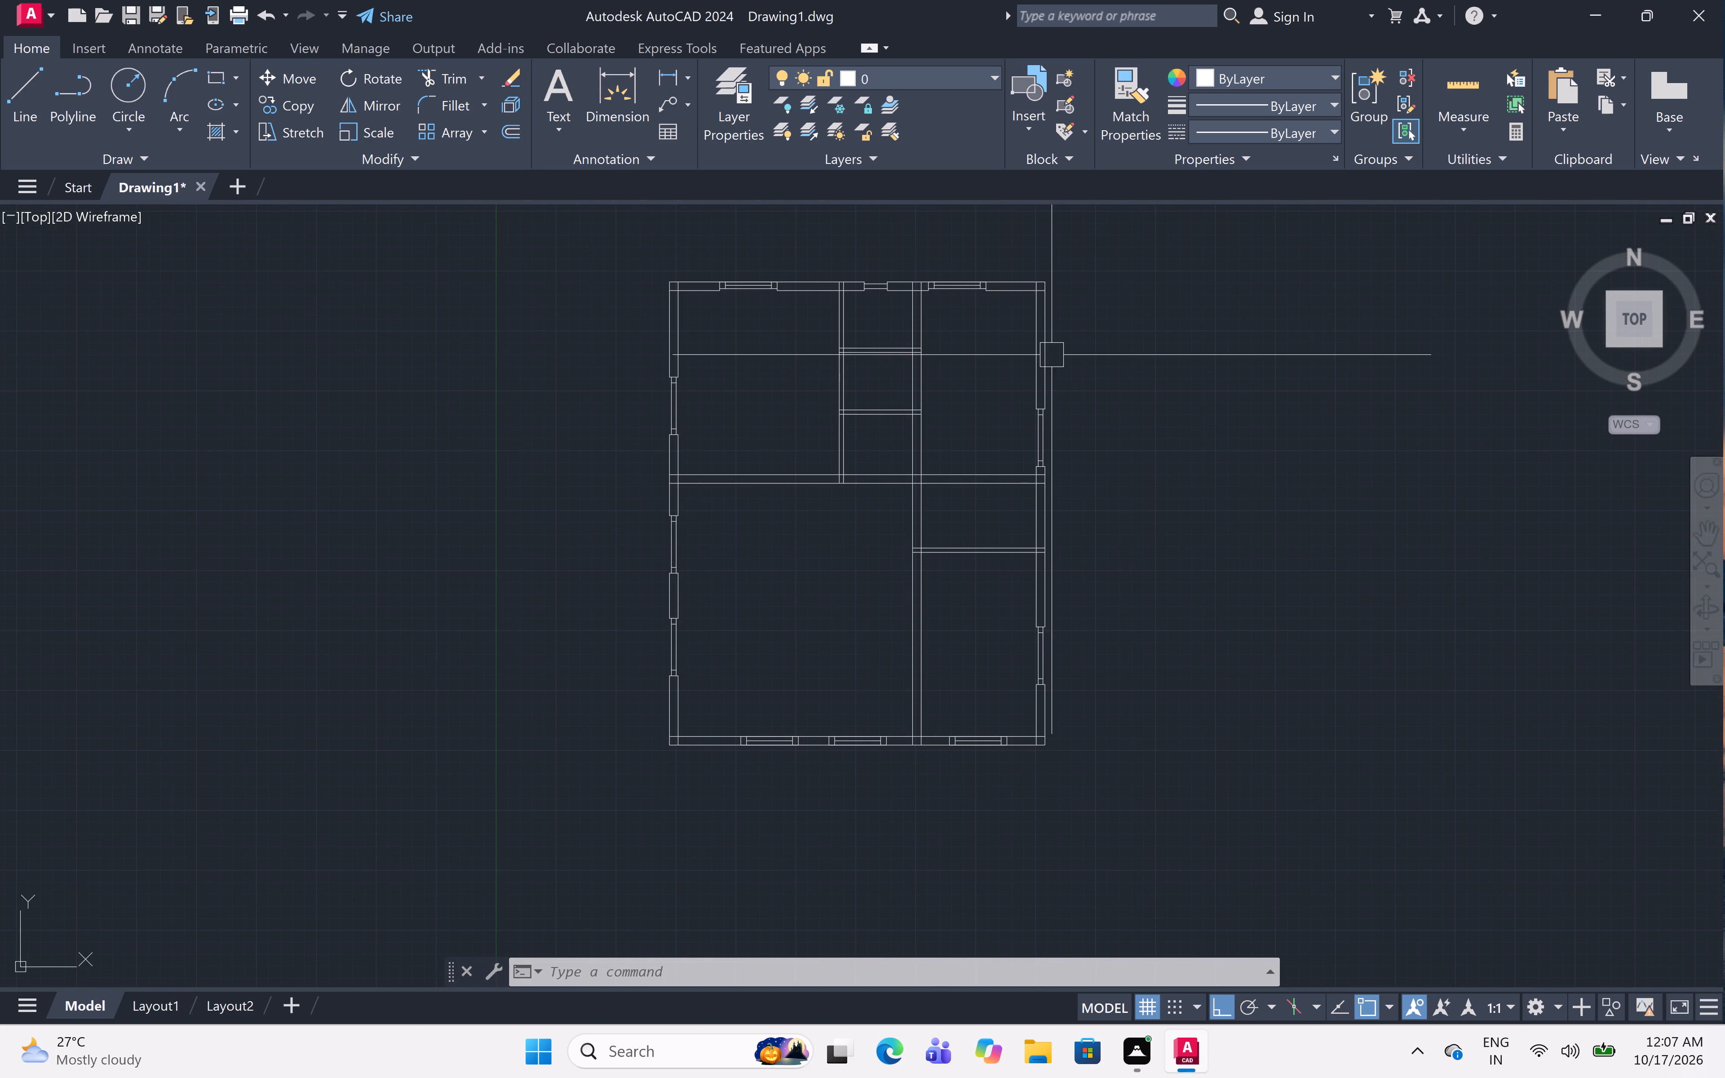
scroll(1042, 424, "up", 5)
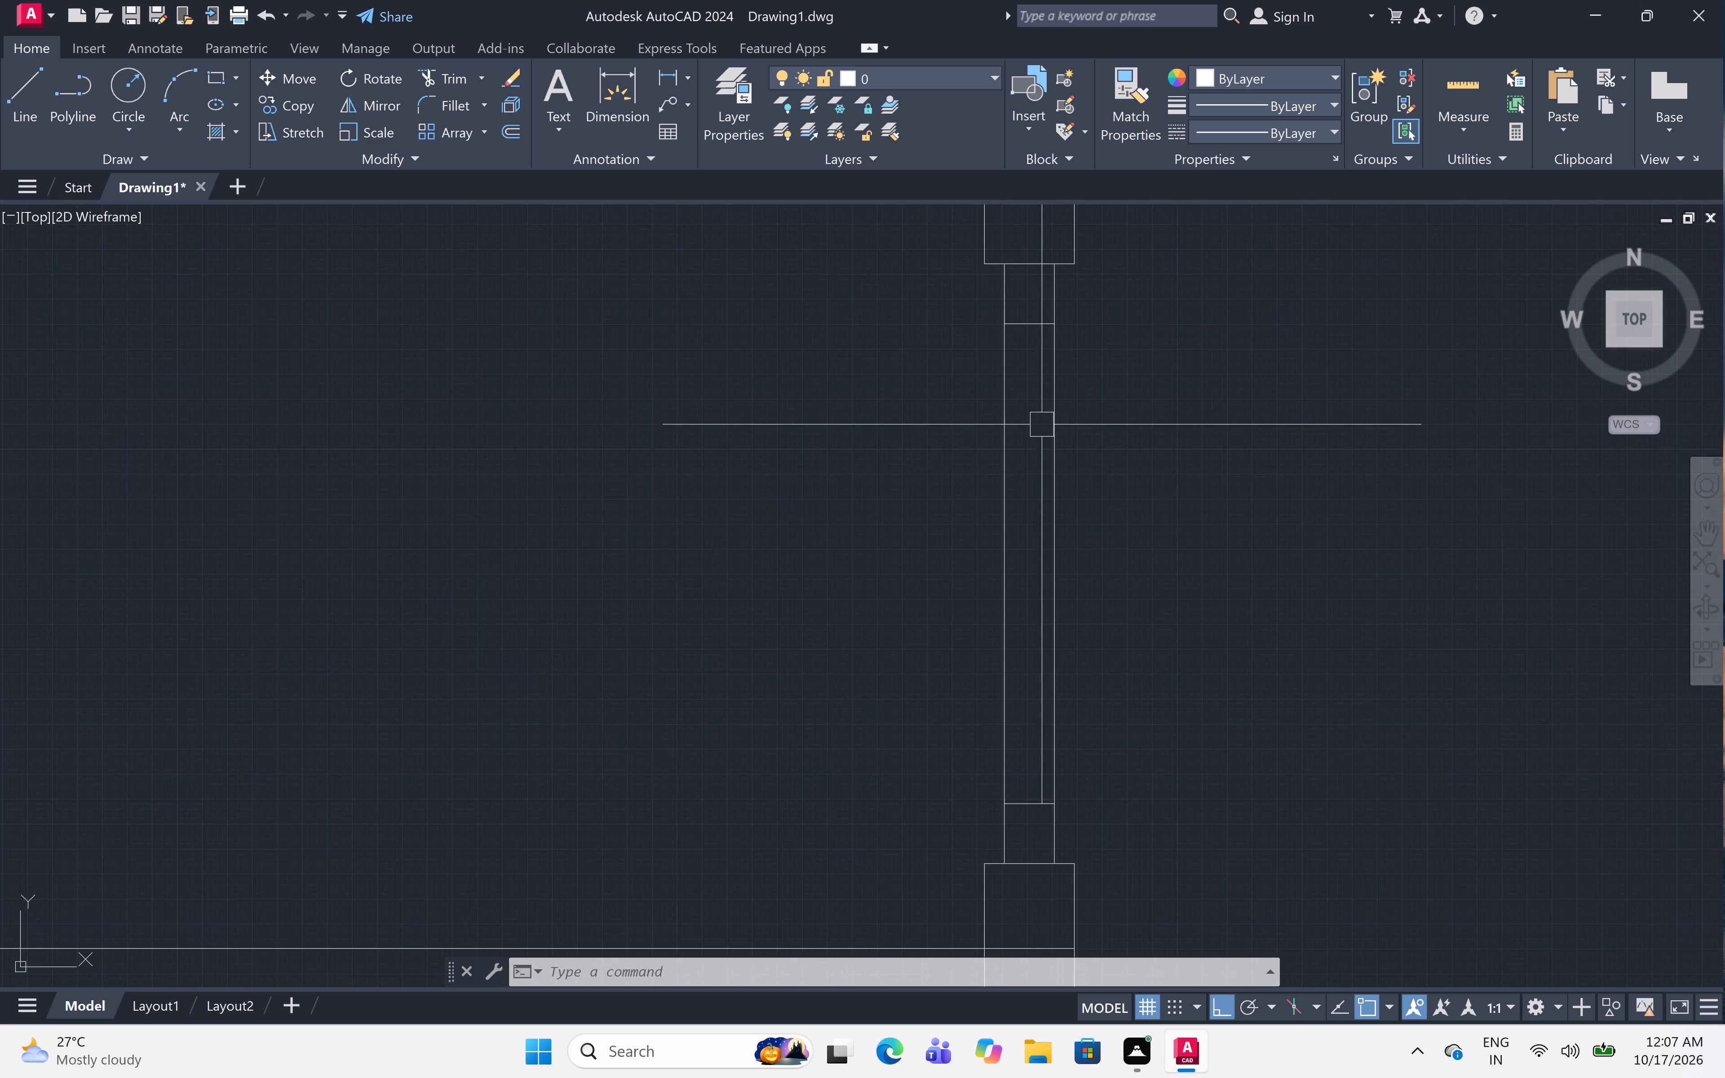
type("l")
key("space")
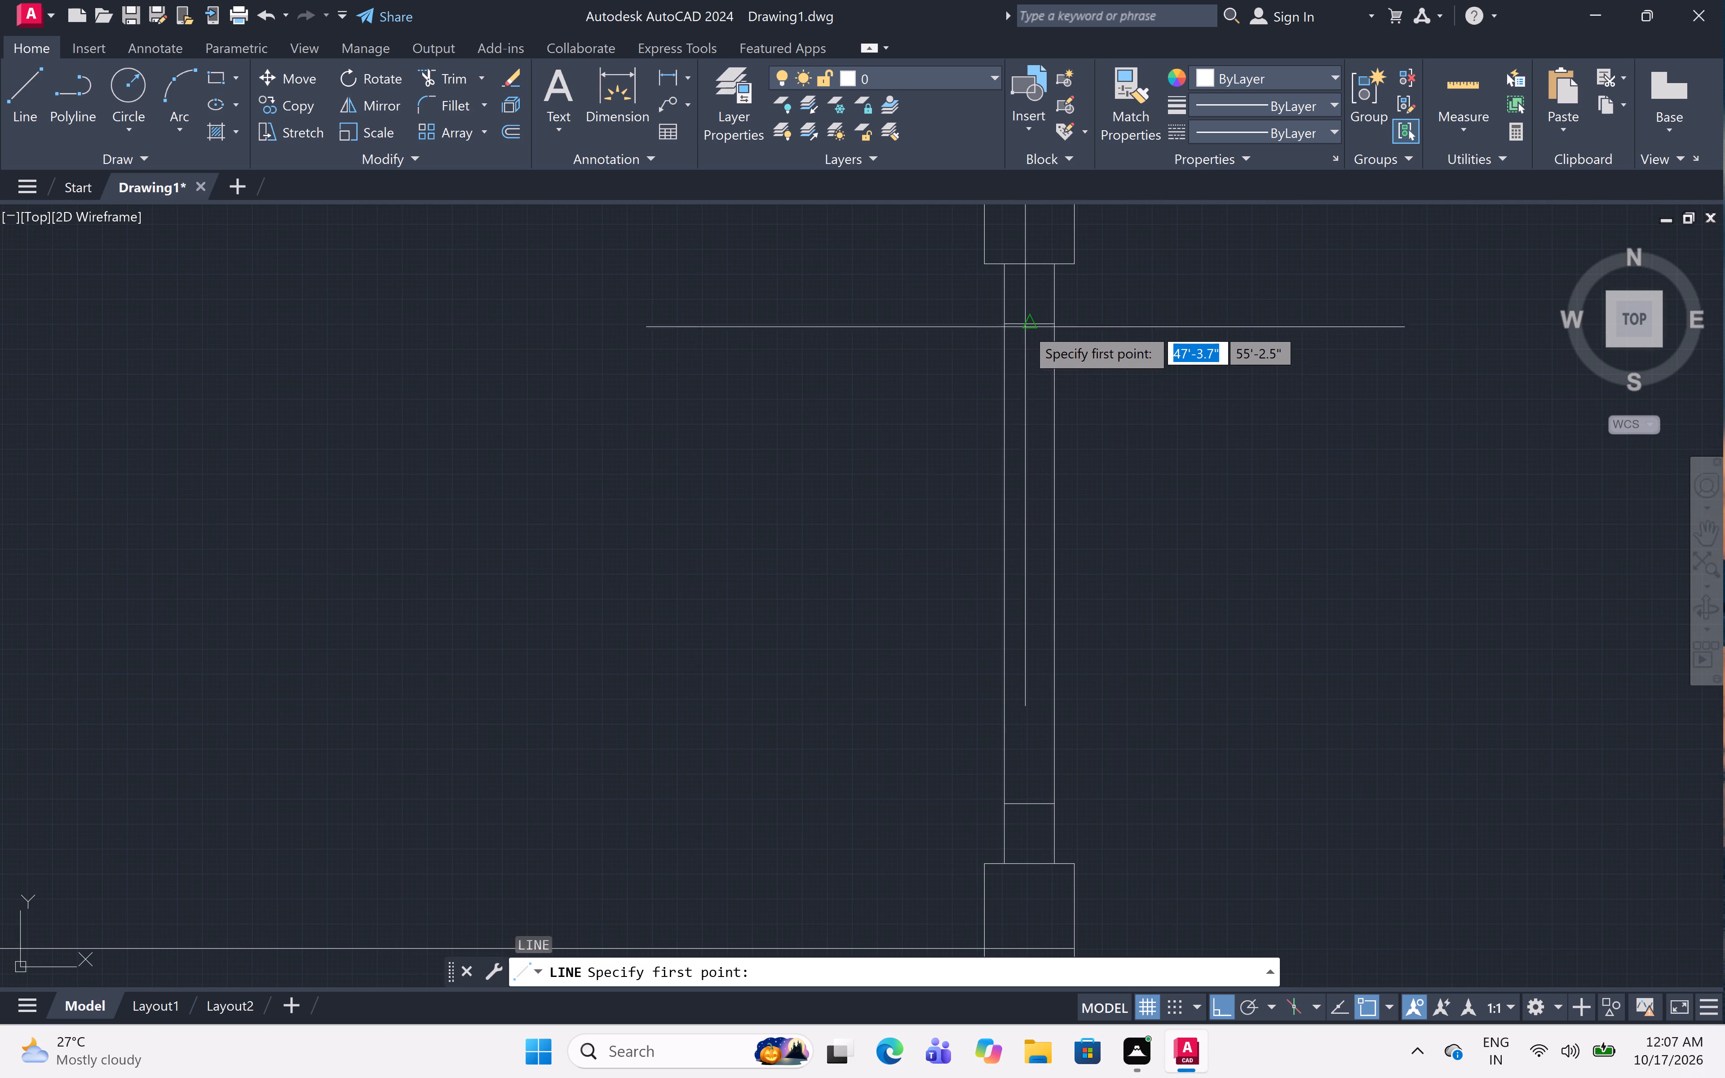
left_click(1025, 326)
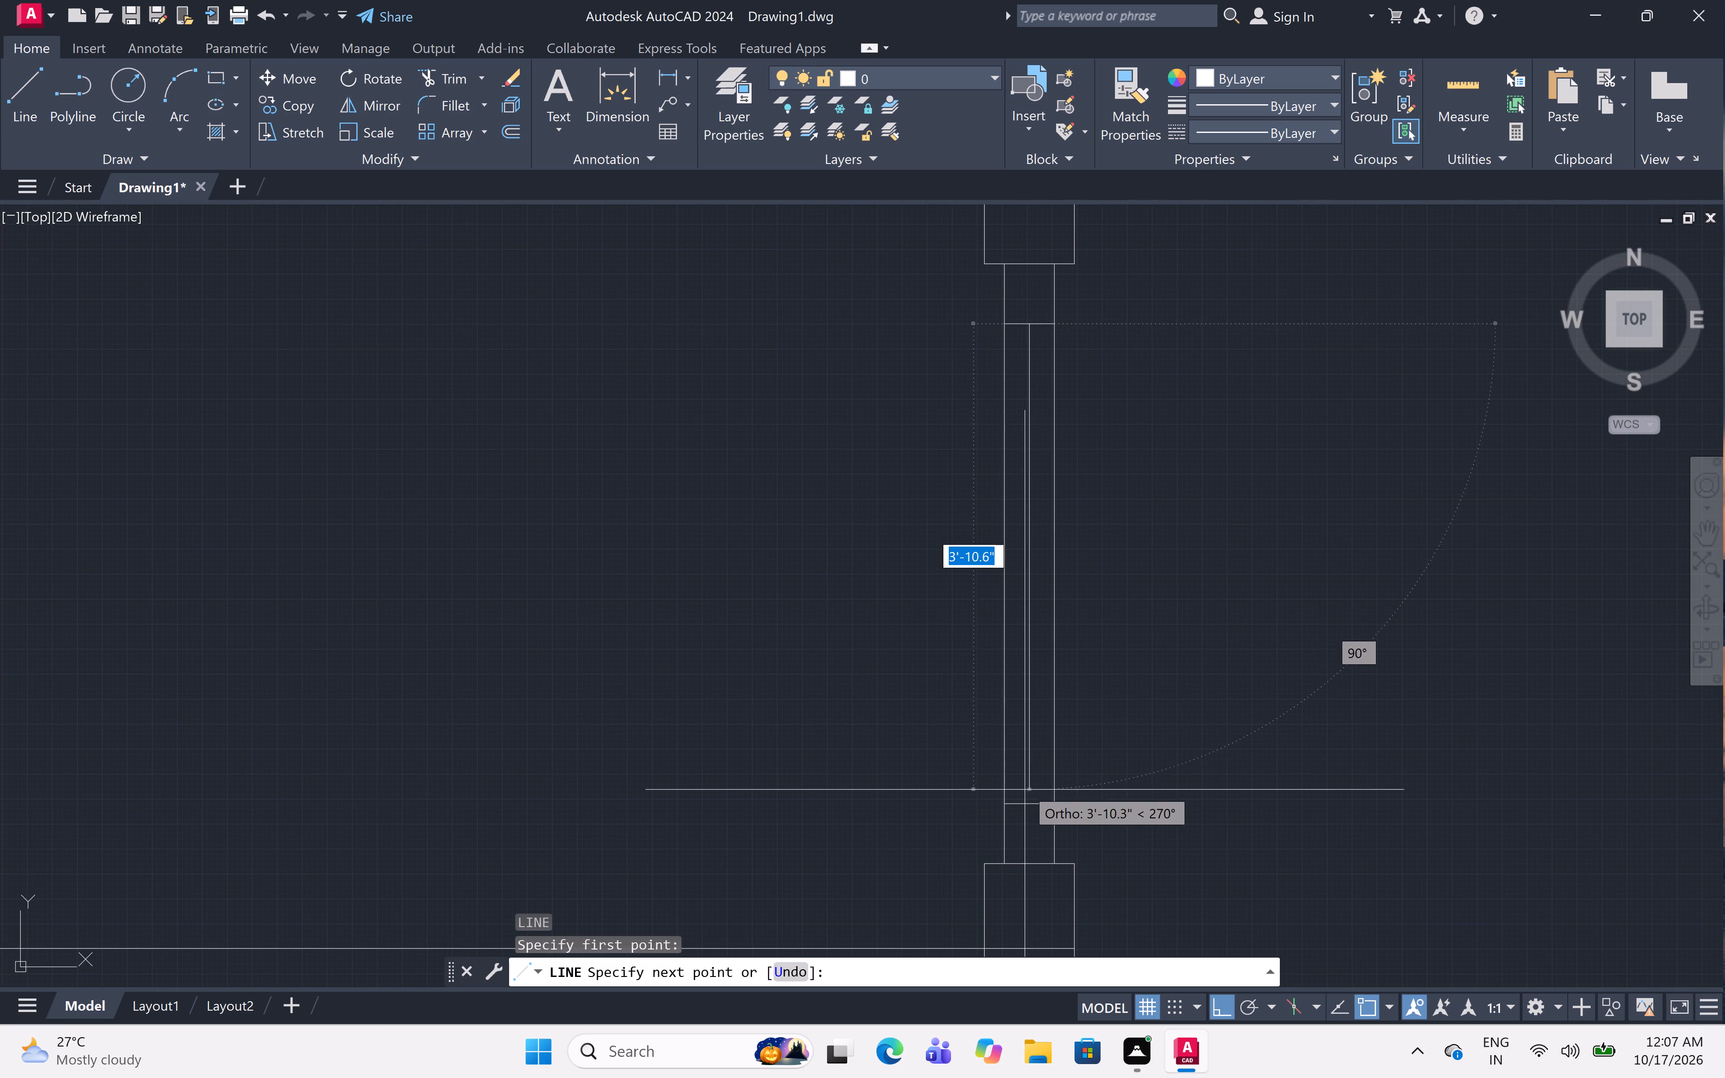
left_click(1025, 805)
key("space")
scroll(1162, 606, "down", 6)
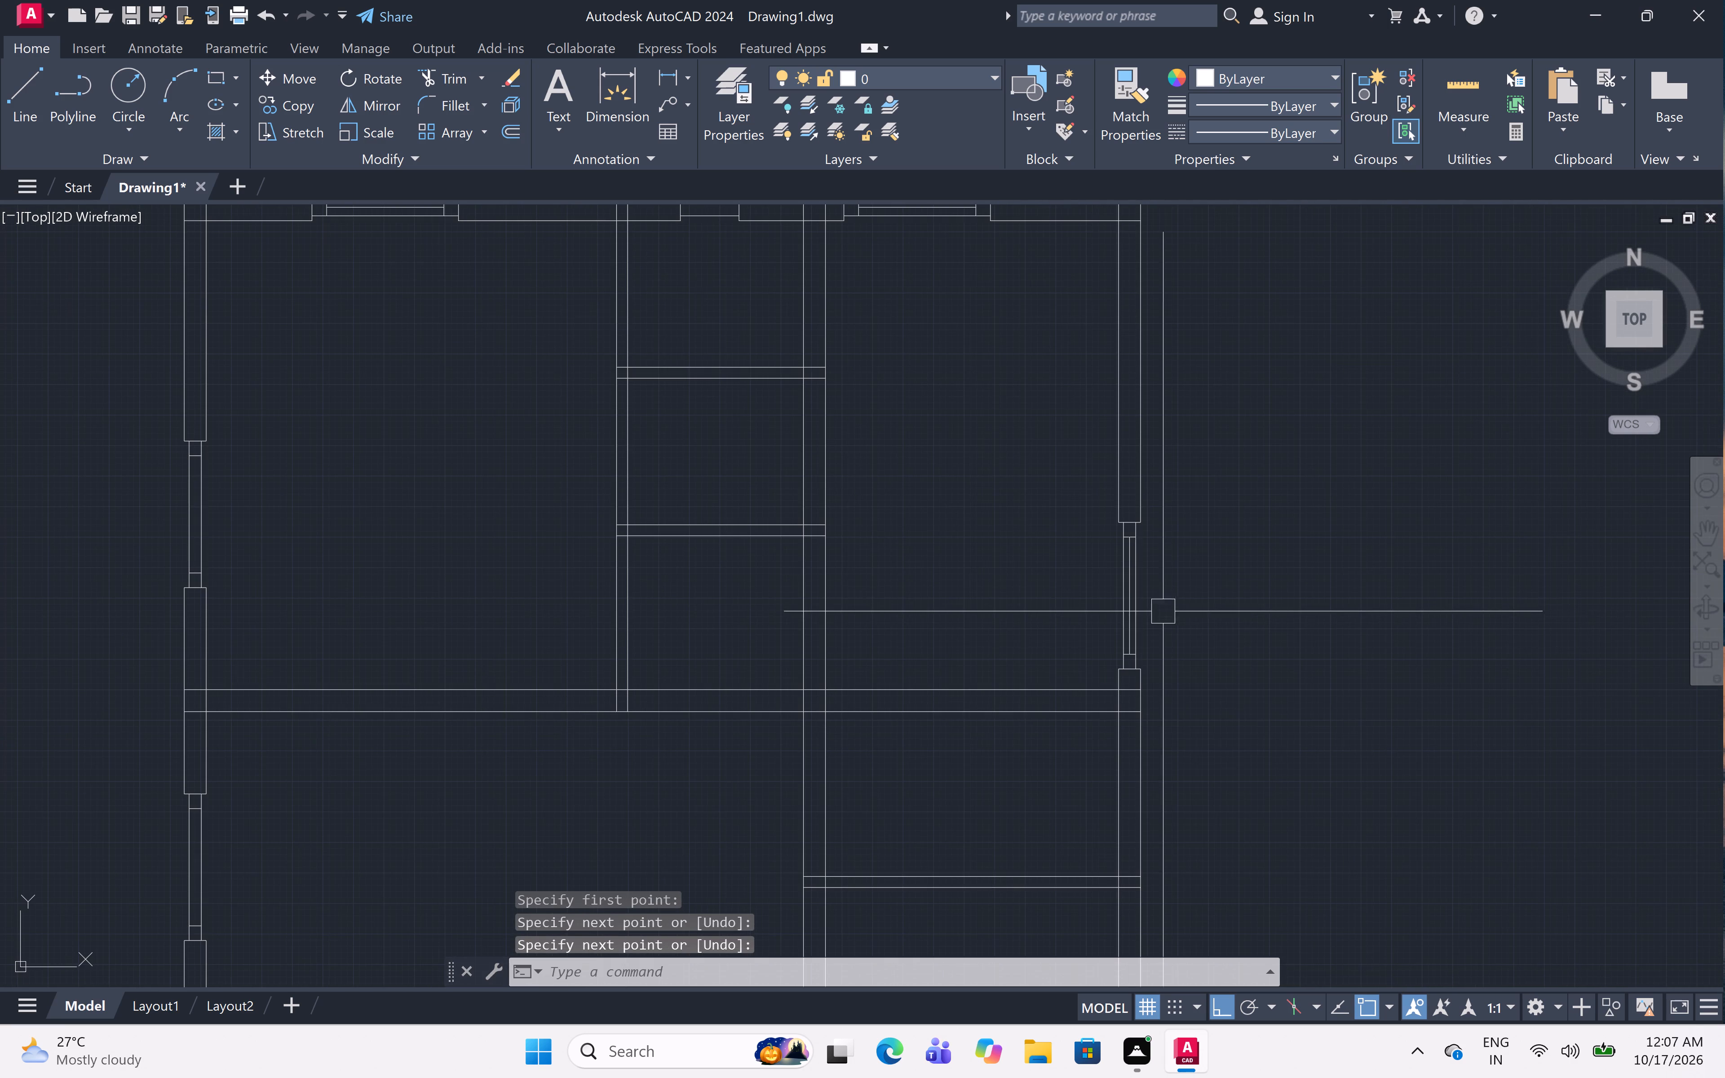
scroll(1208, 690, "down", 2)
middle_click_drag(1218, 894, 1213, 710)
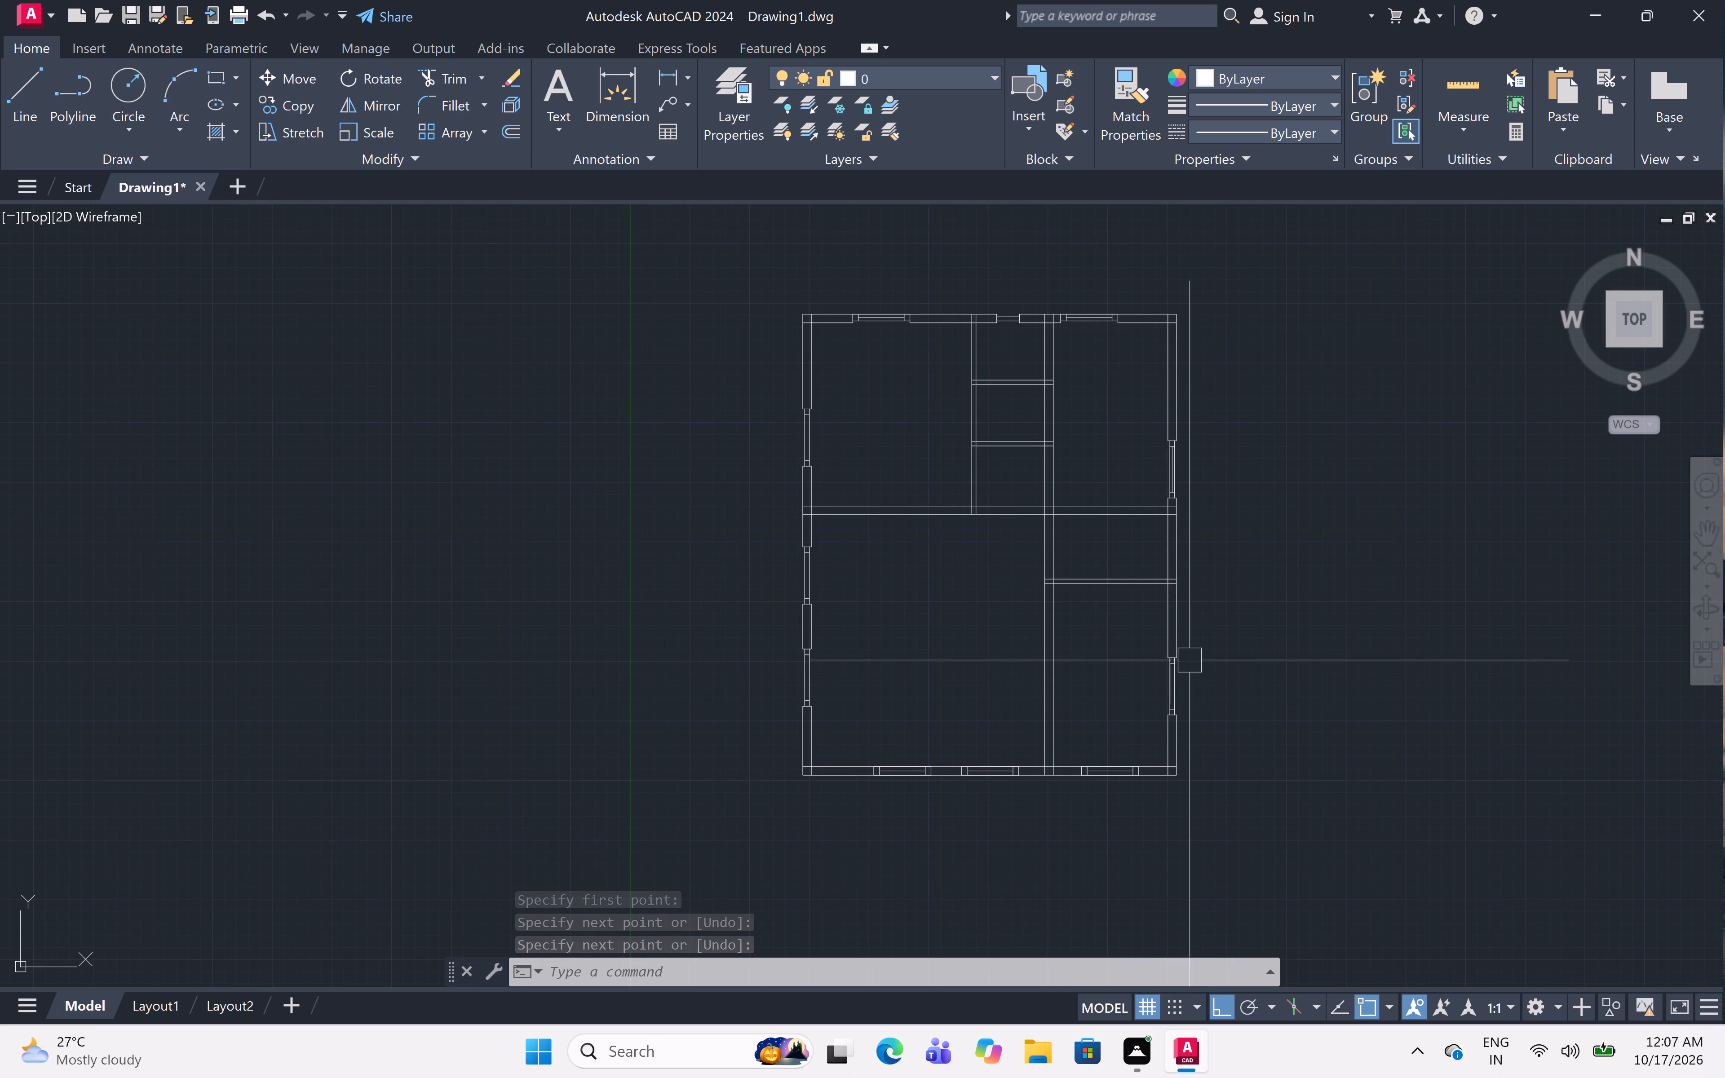
Draw a vertical center line between the inner jamb line midpoints of the right wall's lower opening.
scroll(1181, 676, "up", 3)
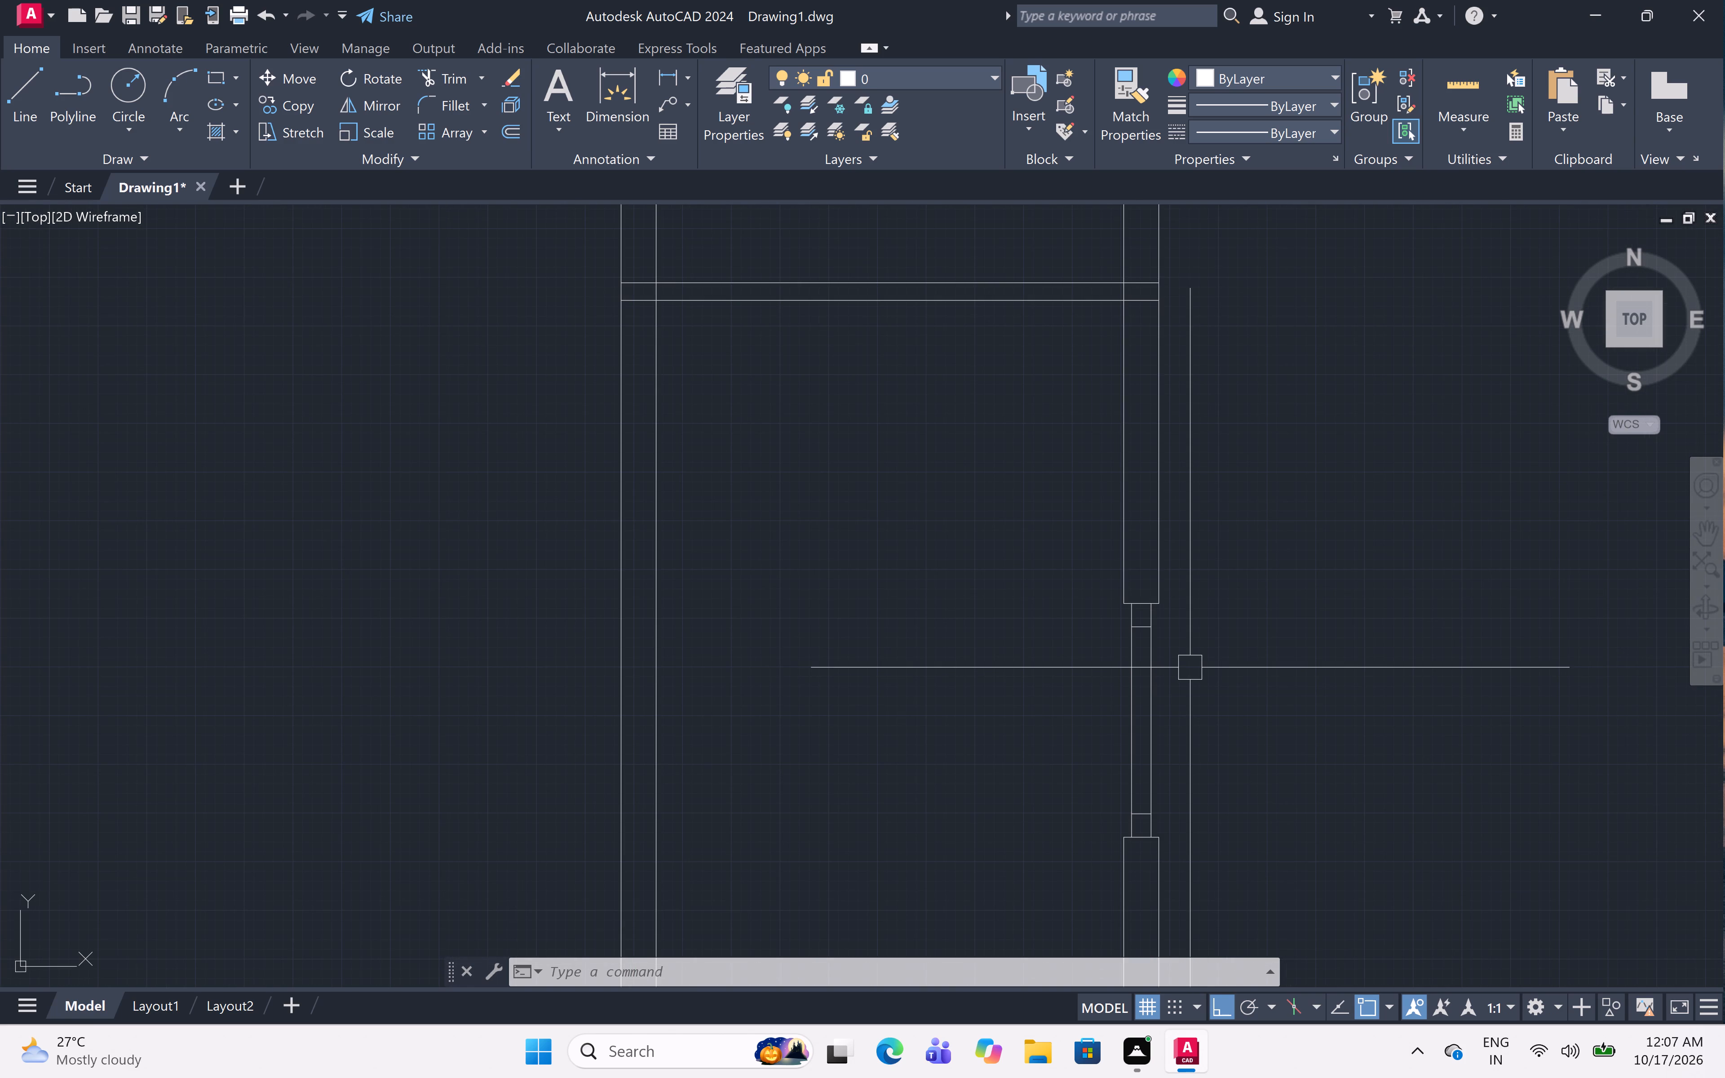
type("l")
key("space")
left_click(1141, 625)
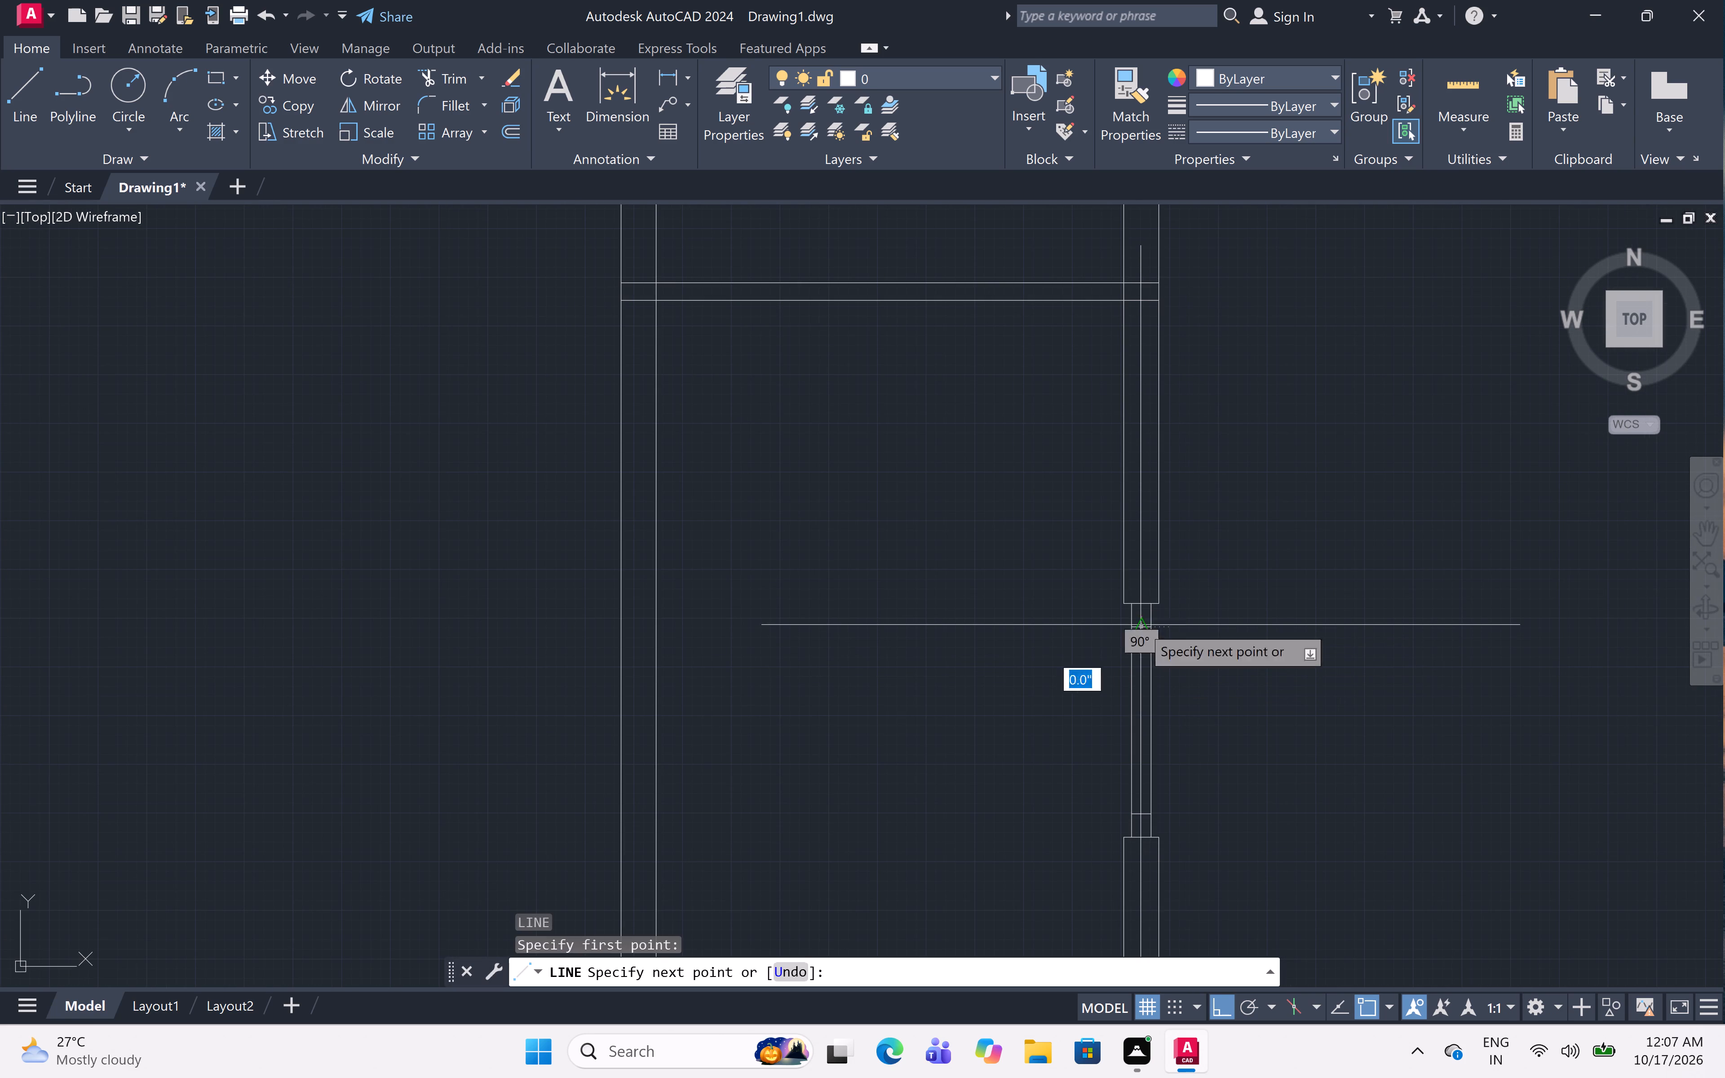
left_click(1144, 815)
key("Escape")
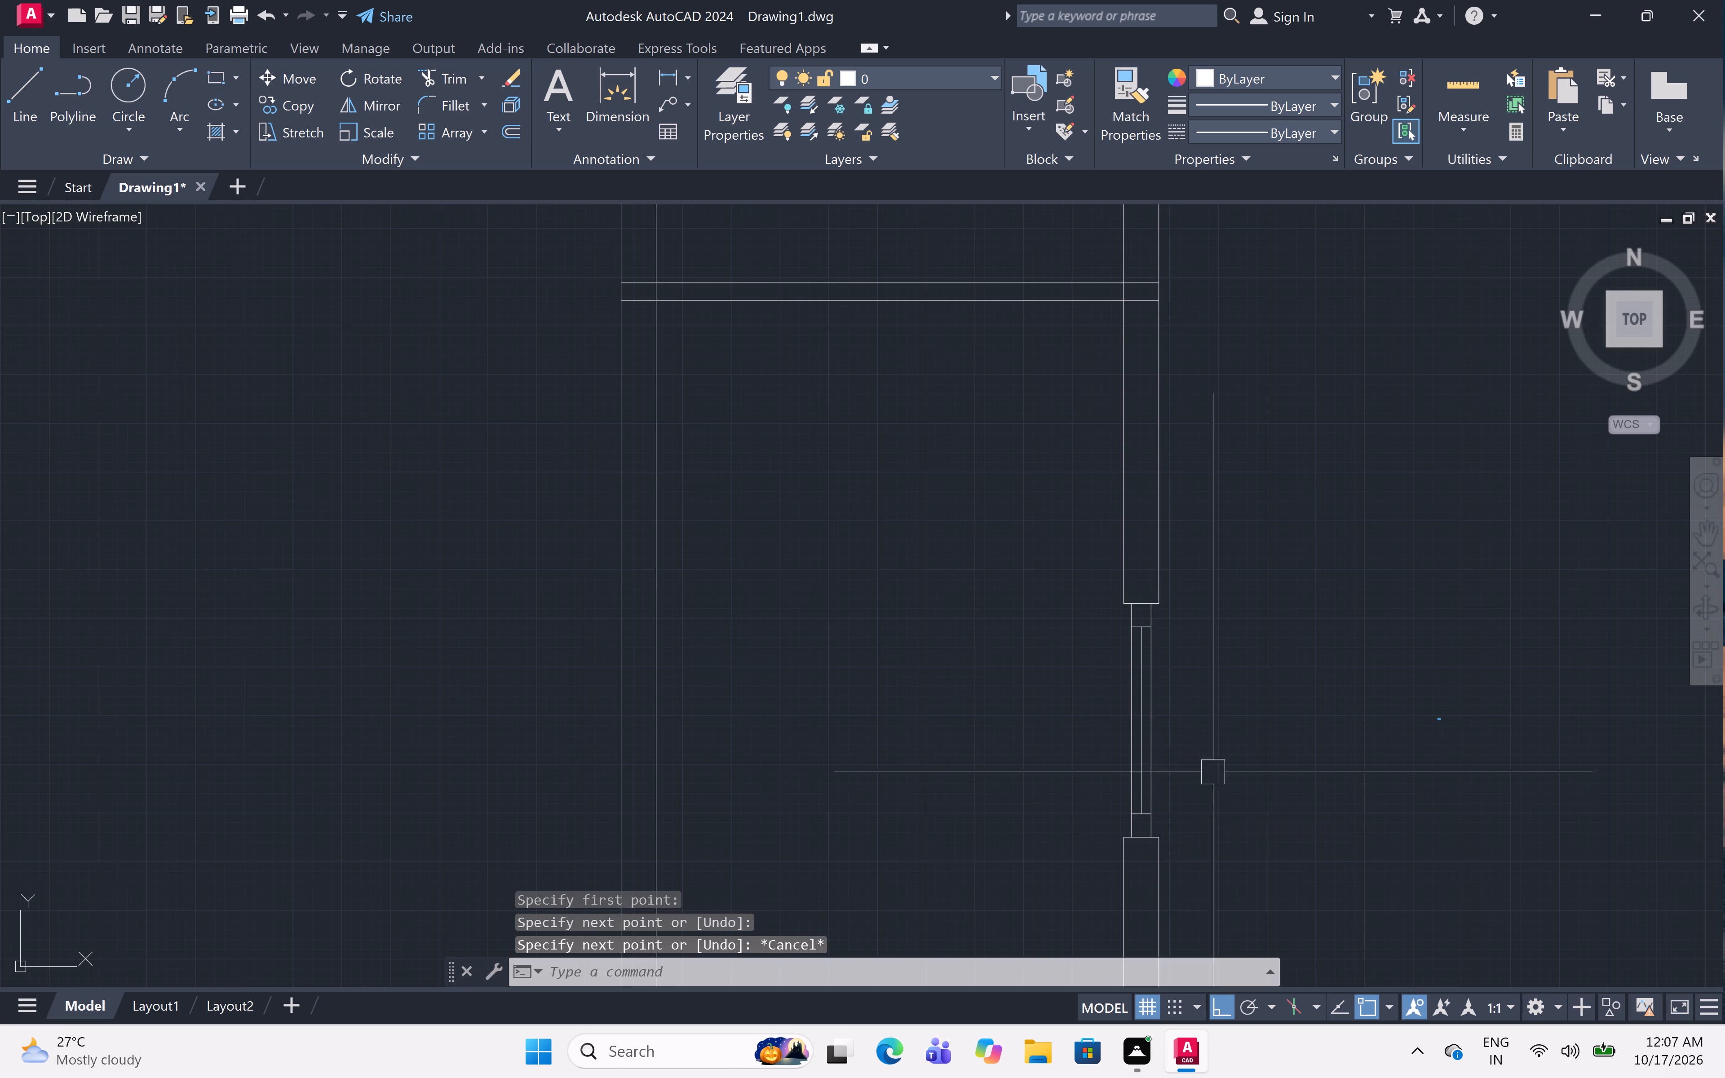
Fill the top wall's middle opening between its face lines with a Solid hatch in colour 0,0,0.
scroll(1226, 727, "down", 2)
type("h")
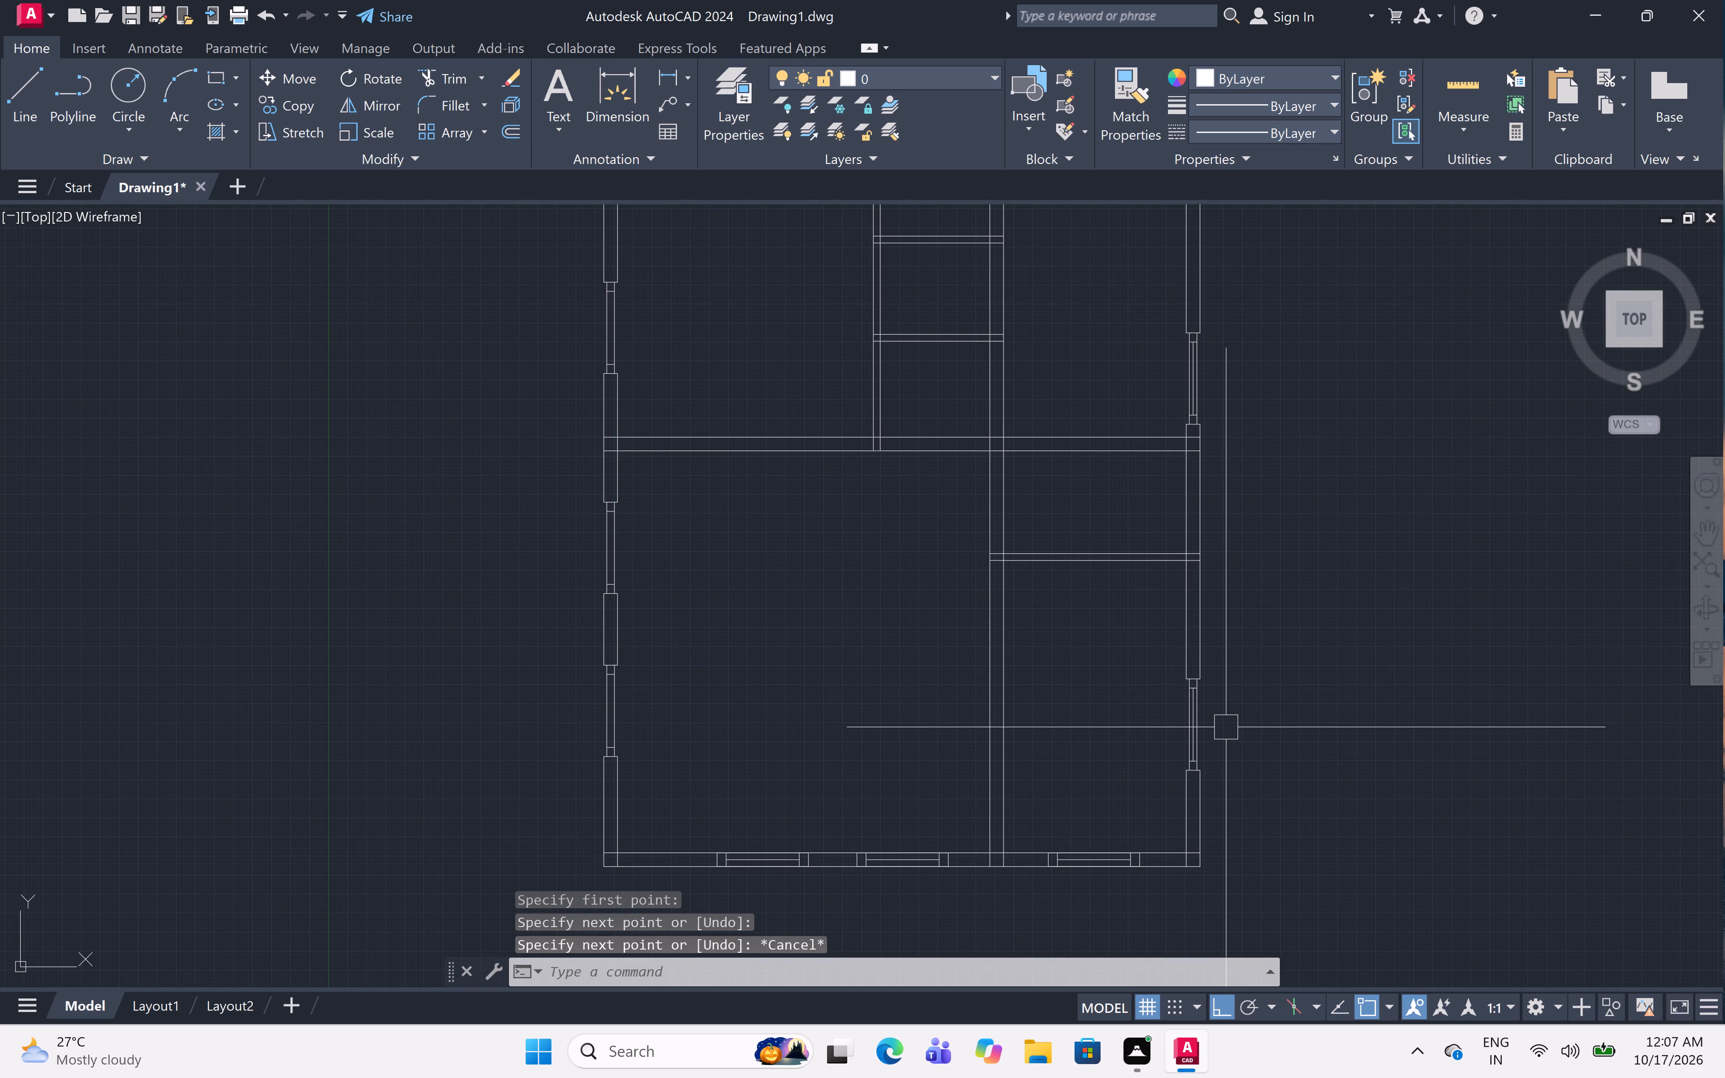
key("space")
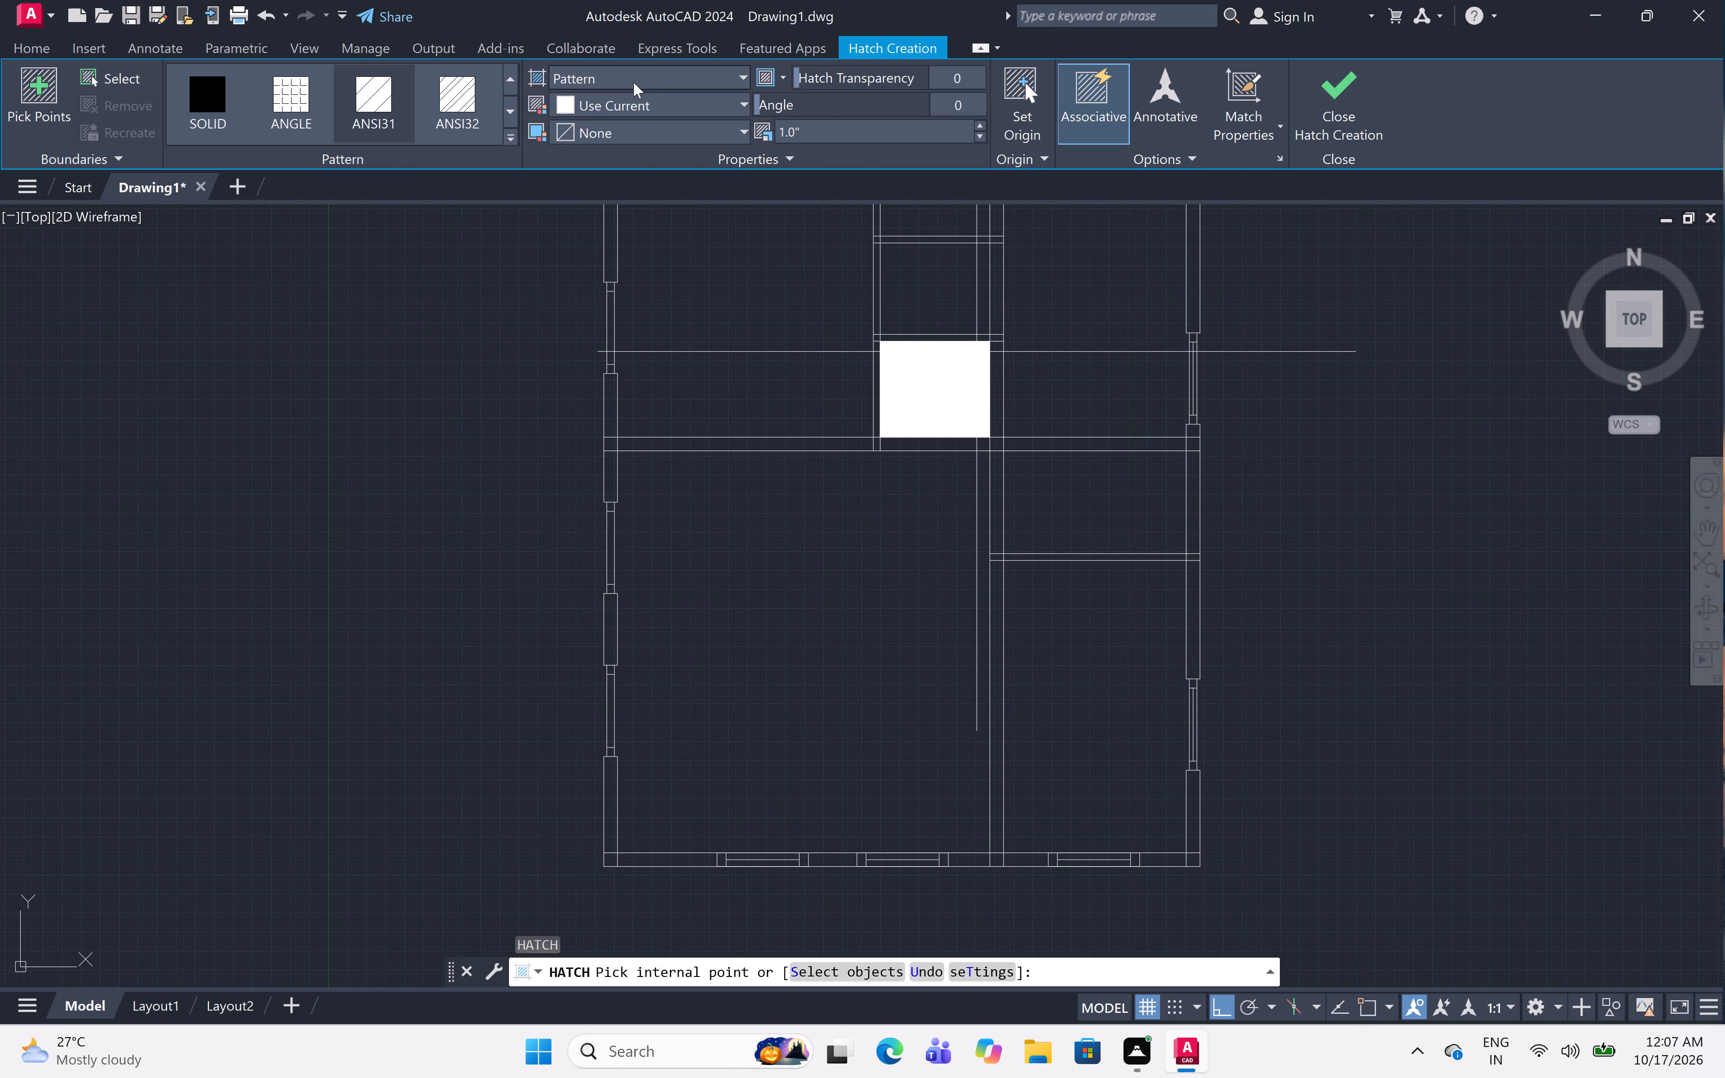
left_click(633, 82)
left_click(631, 105)
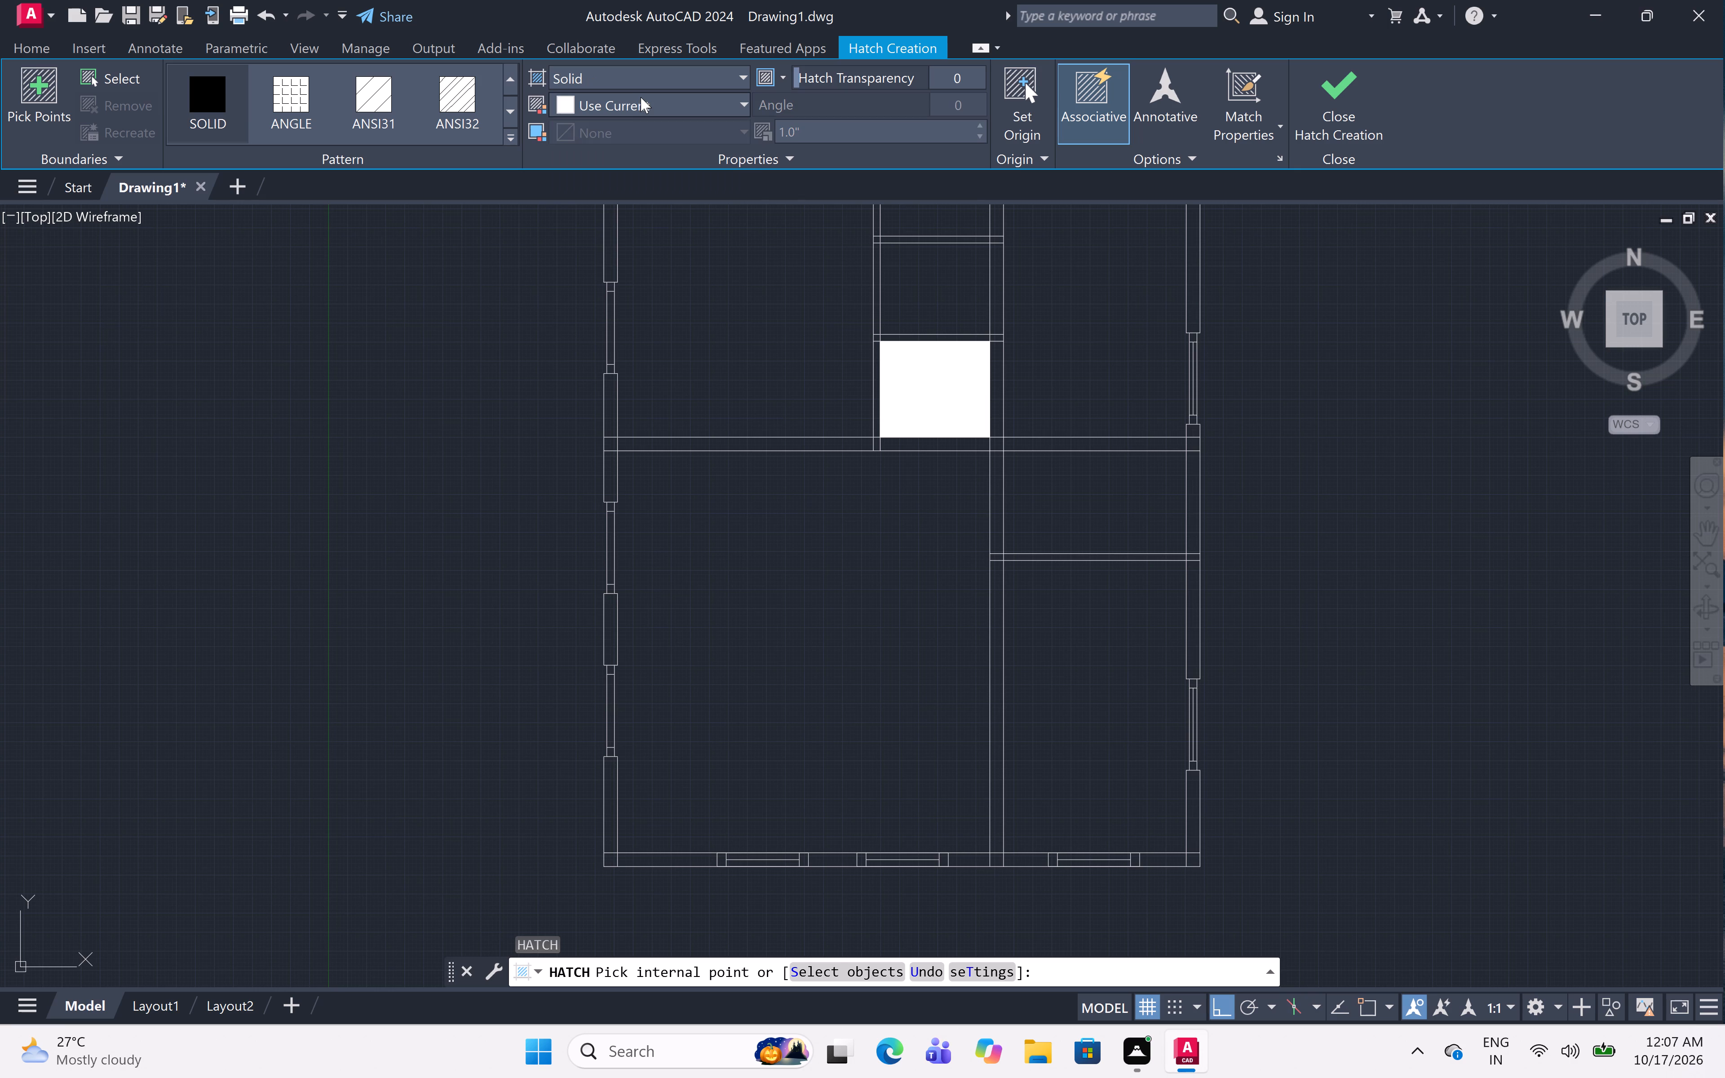
left_click(641, 97)
left_click(565, 205)
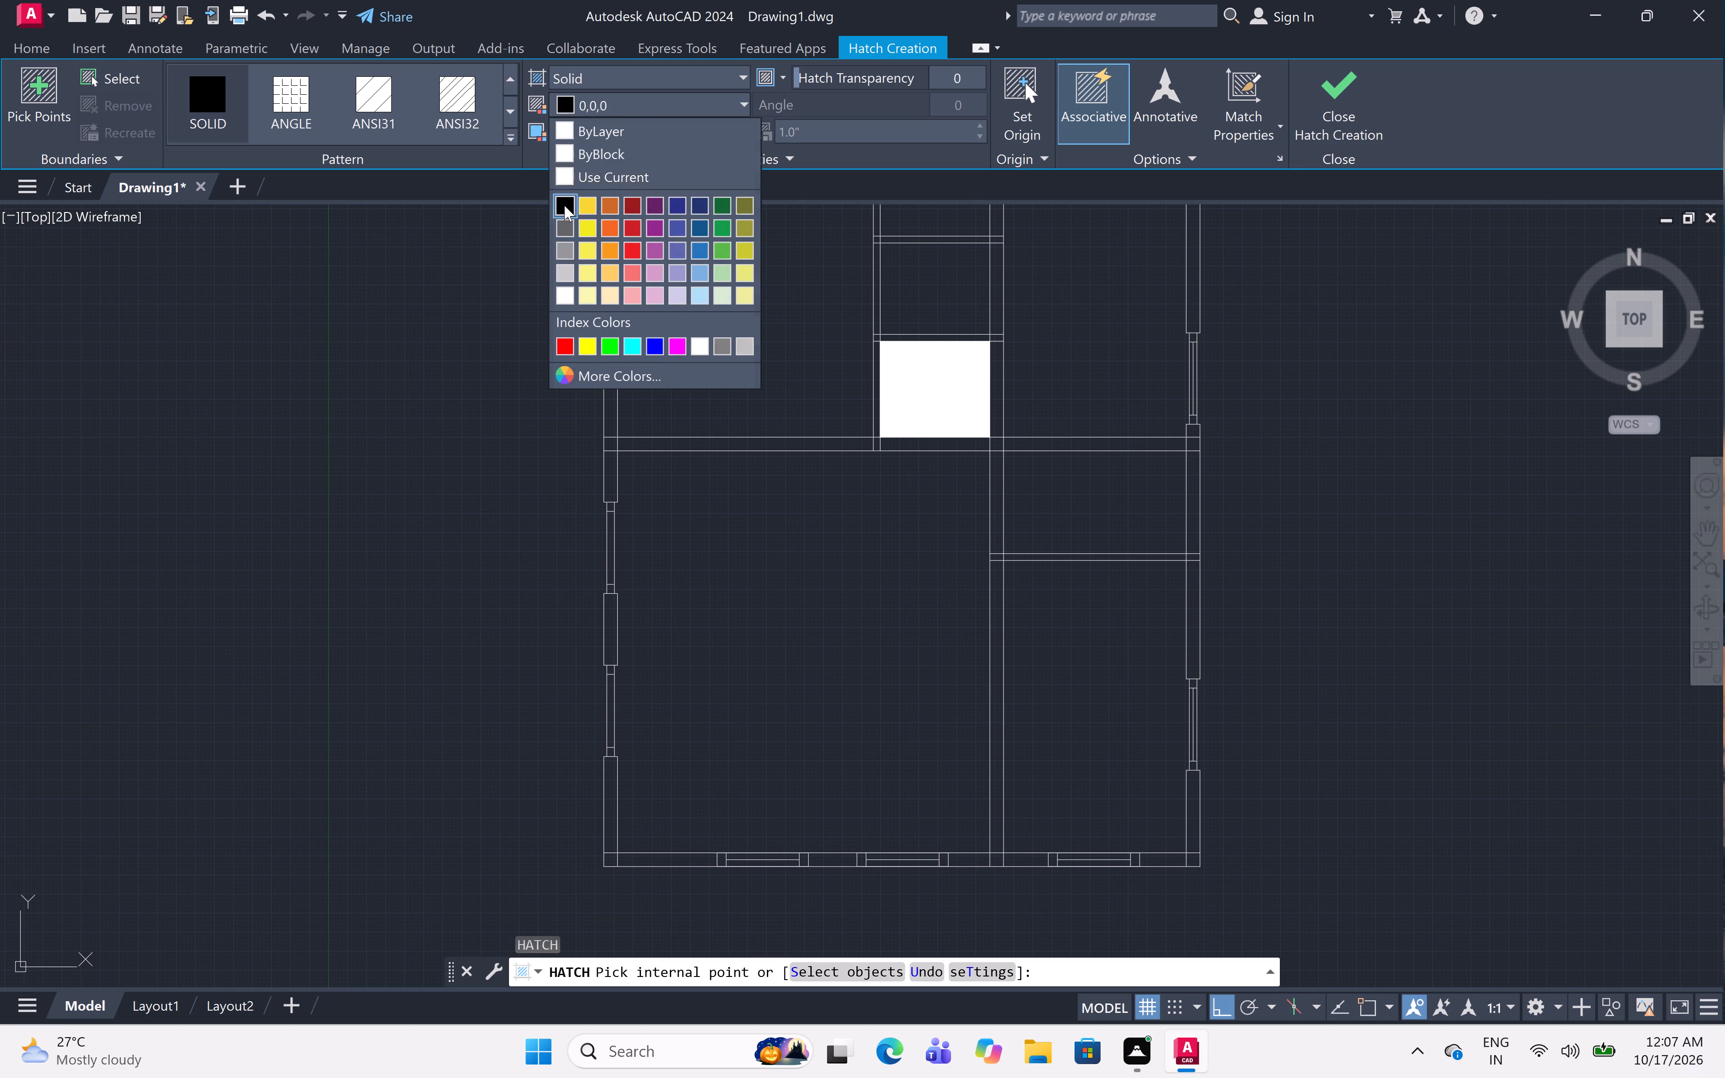
middle_click_drag(705, 323, 619, 717)
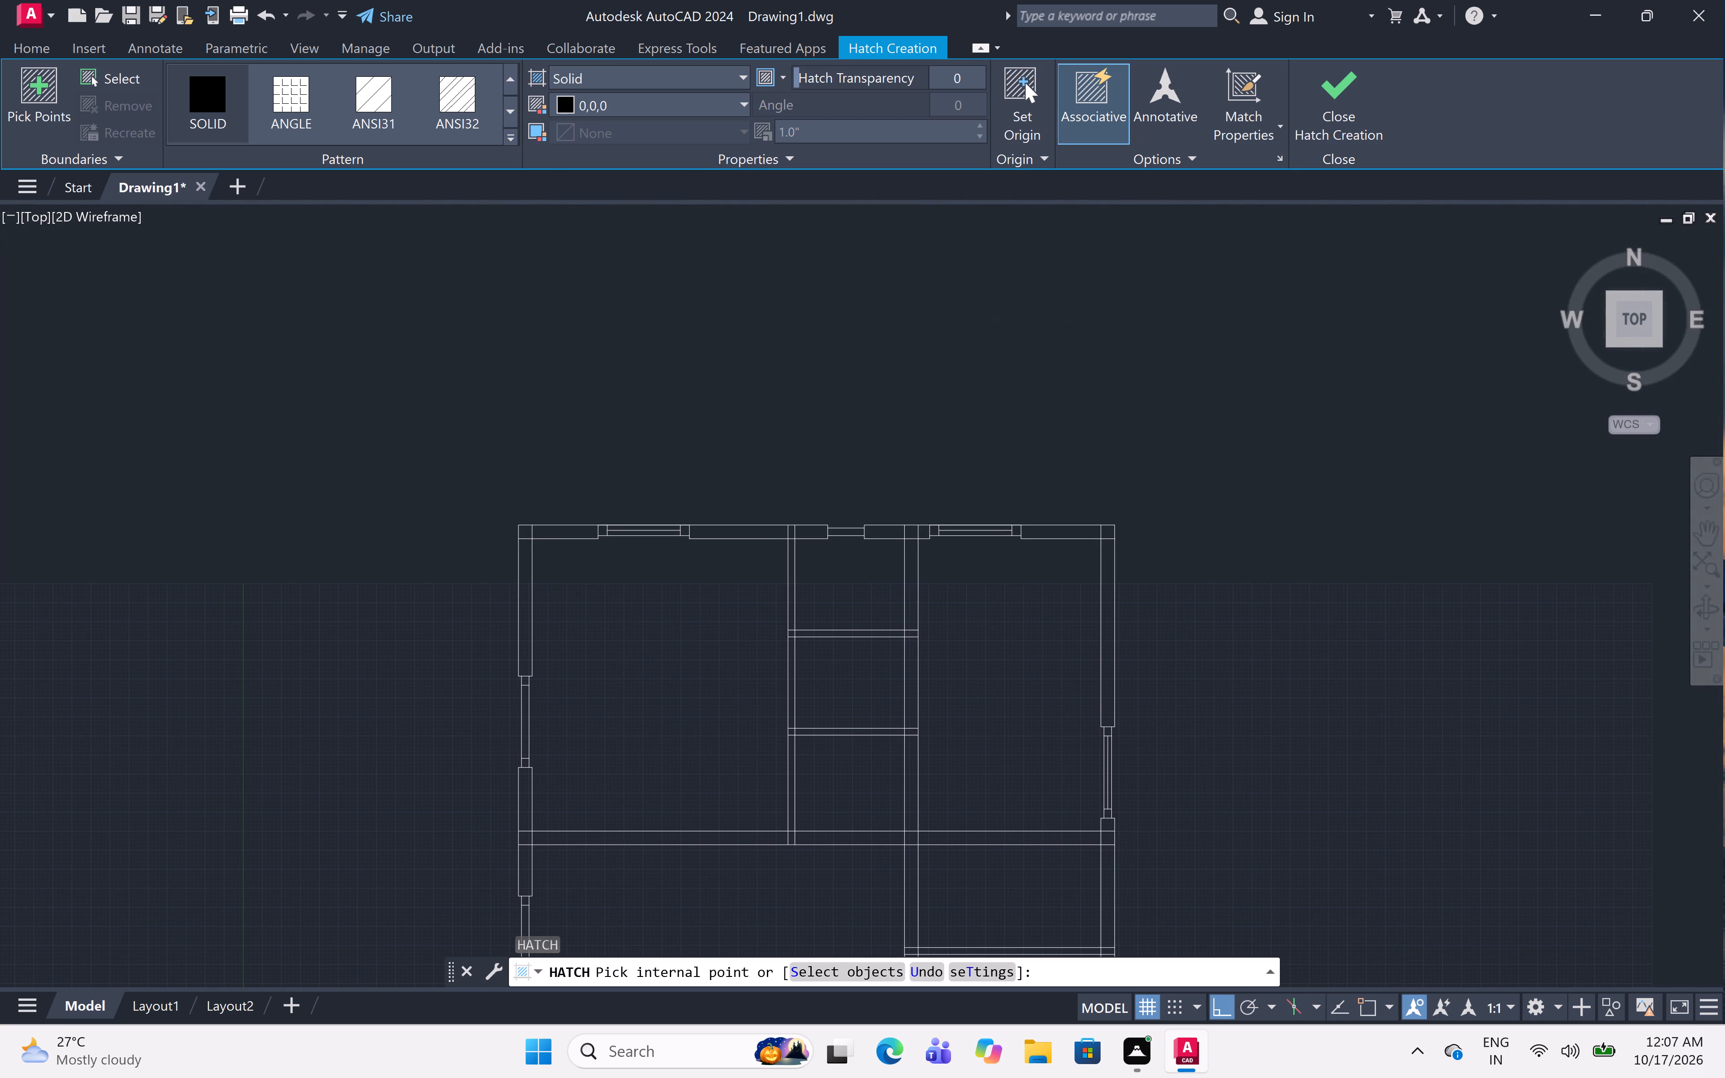
scroll(849, 532, "up", 2)
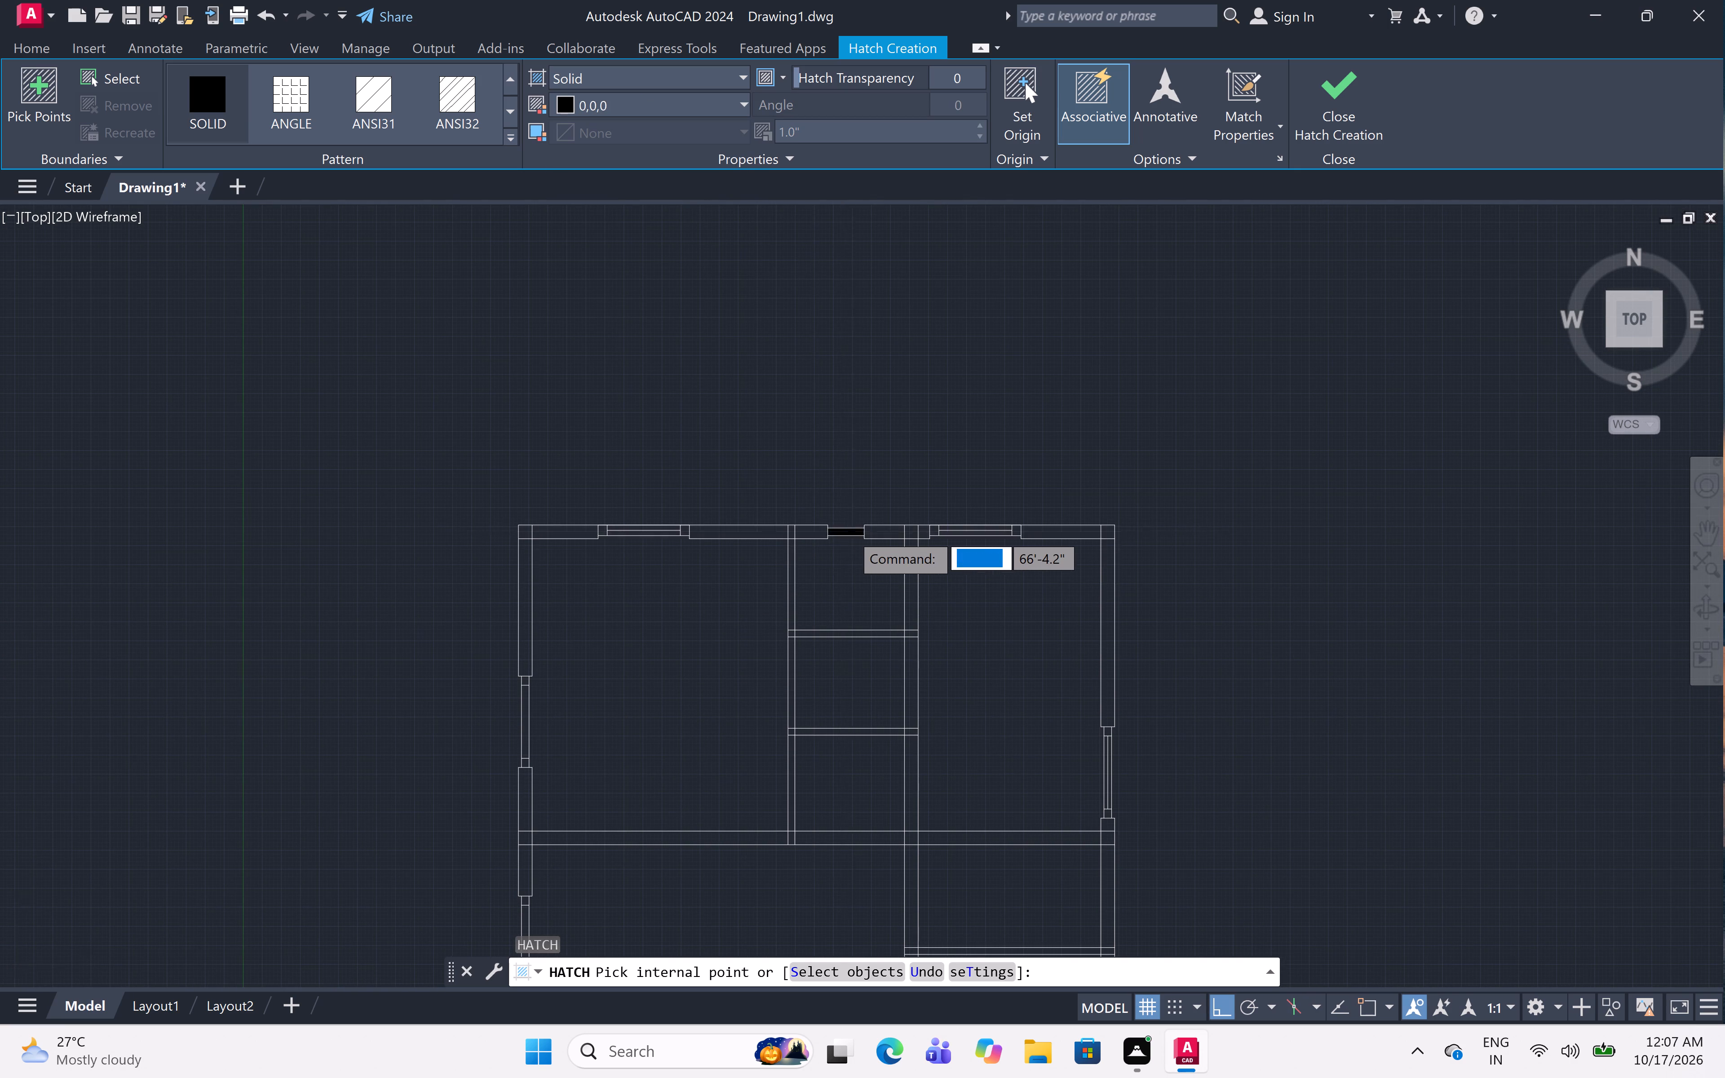
scroll(849, 532, "up", 2)
left_click(850, 532)
Add the same solid black hatch to the inner half, beside the center line, of both right wall openings.
scroll(875, 421, "down", 5)
scroll(944, 418, "down", 2)
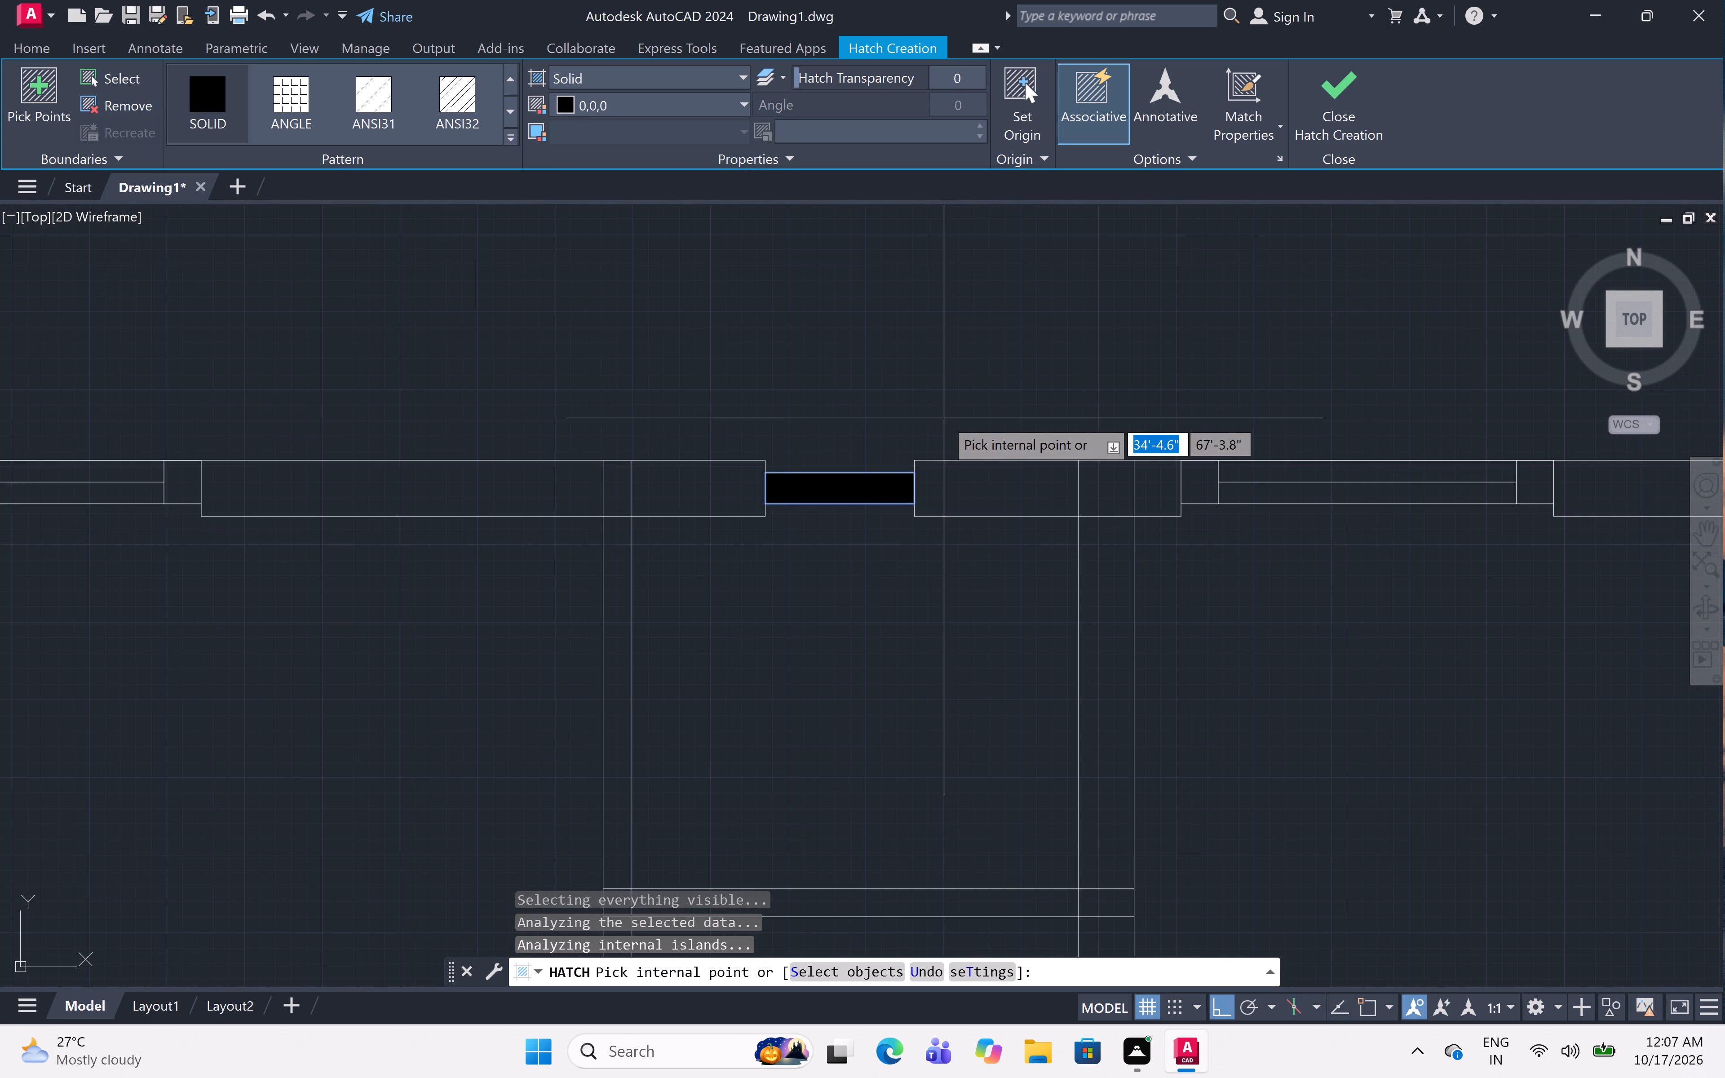
scroll(944, 418, "down", 3)
scroll(1023, 400, "down", 5)
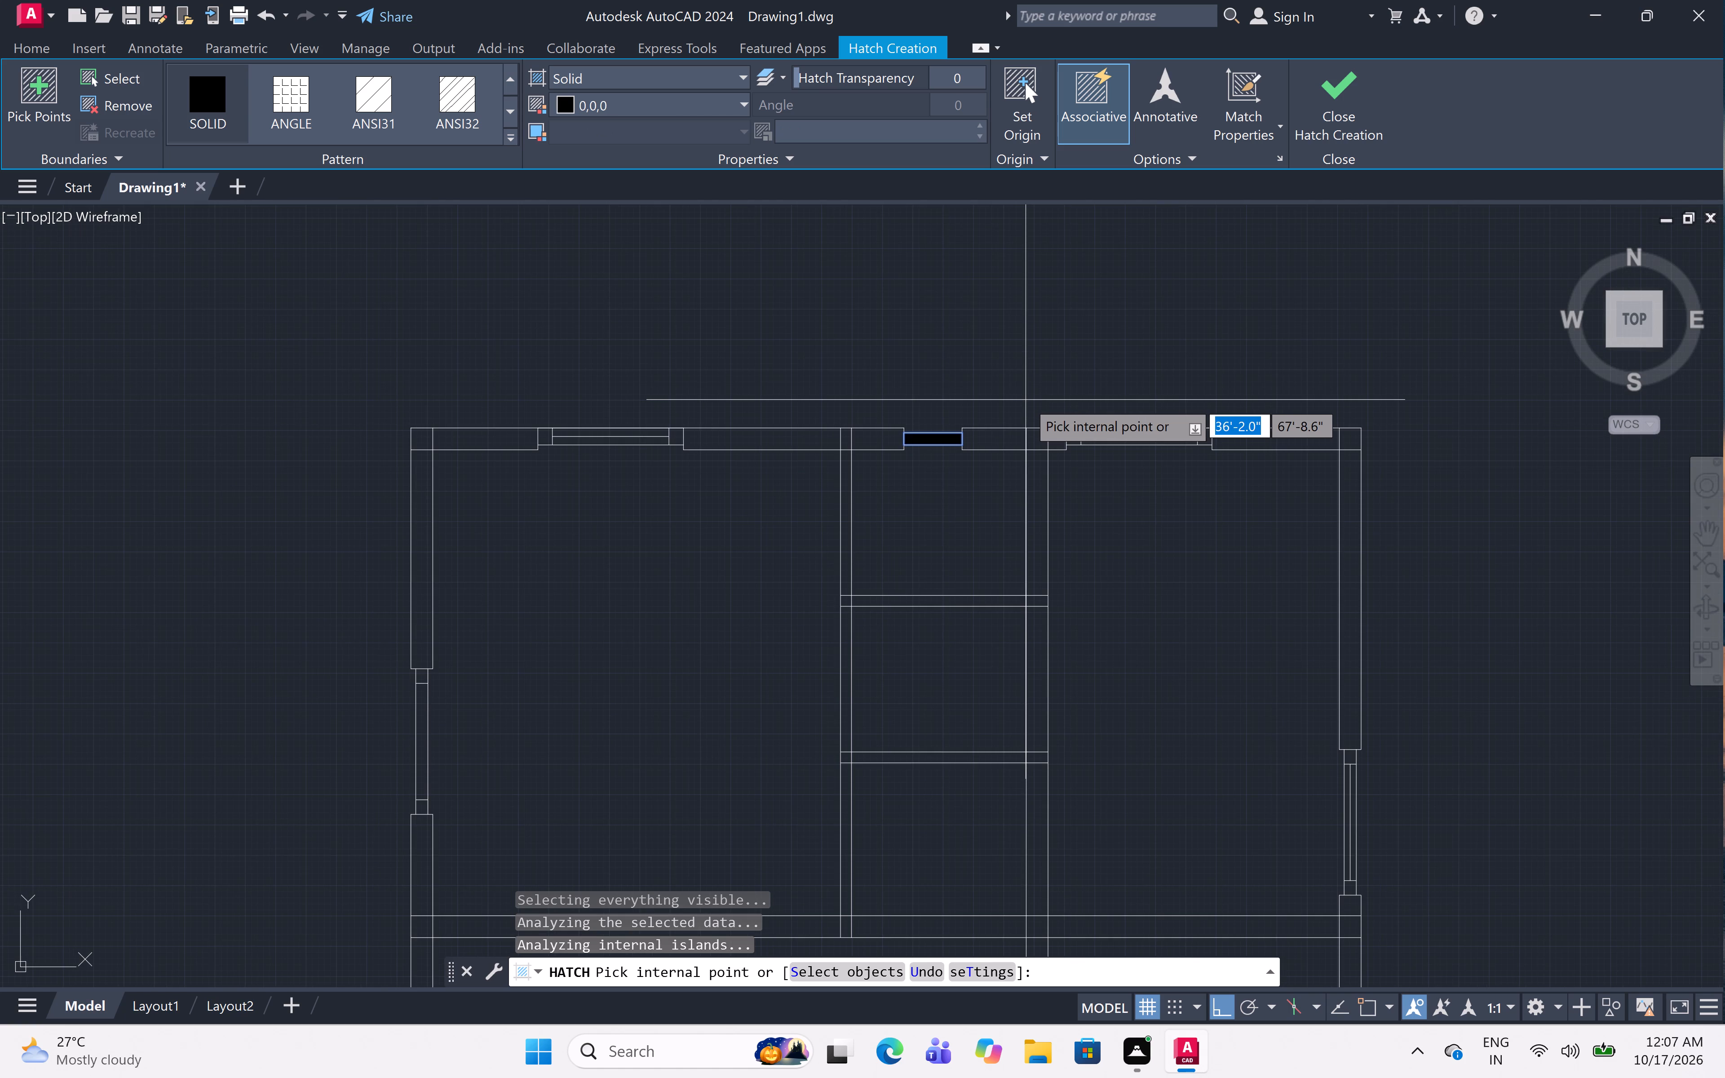
scroll(1066, 366, "down", 1)
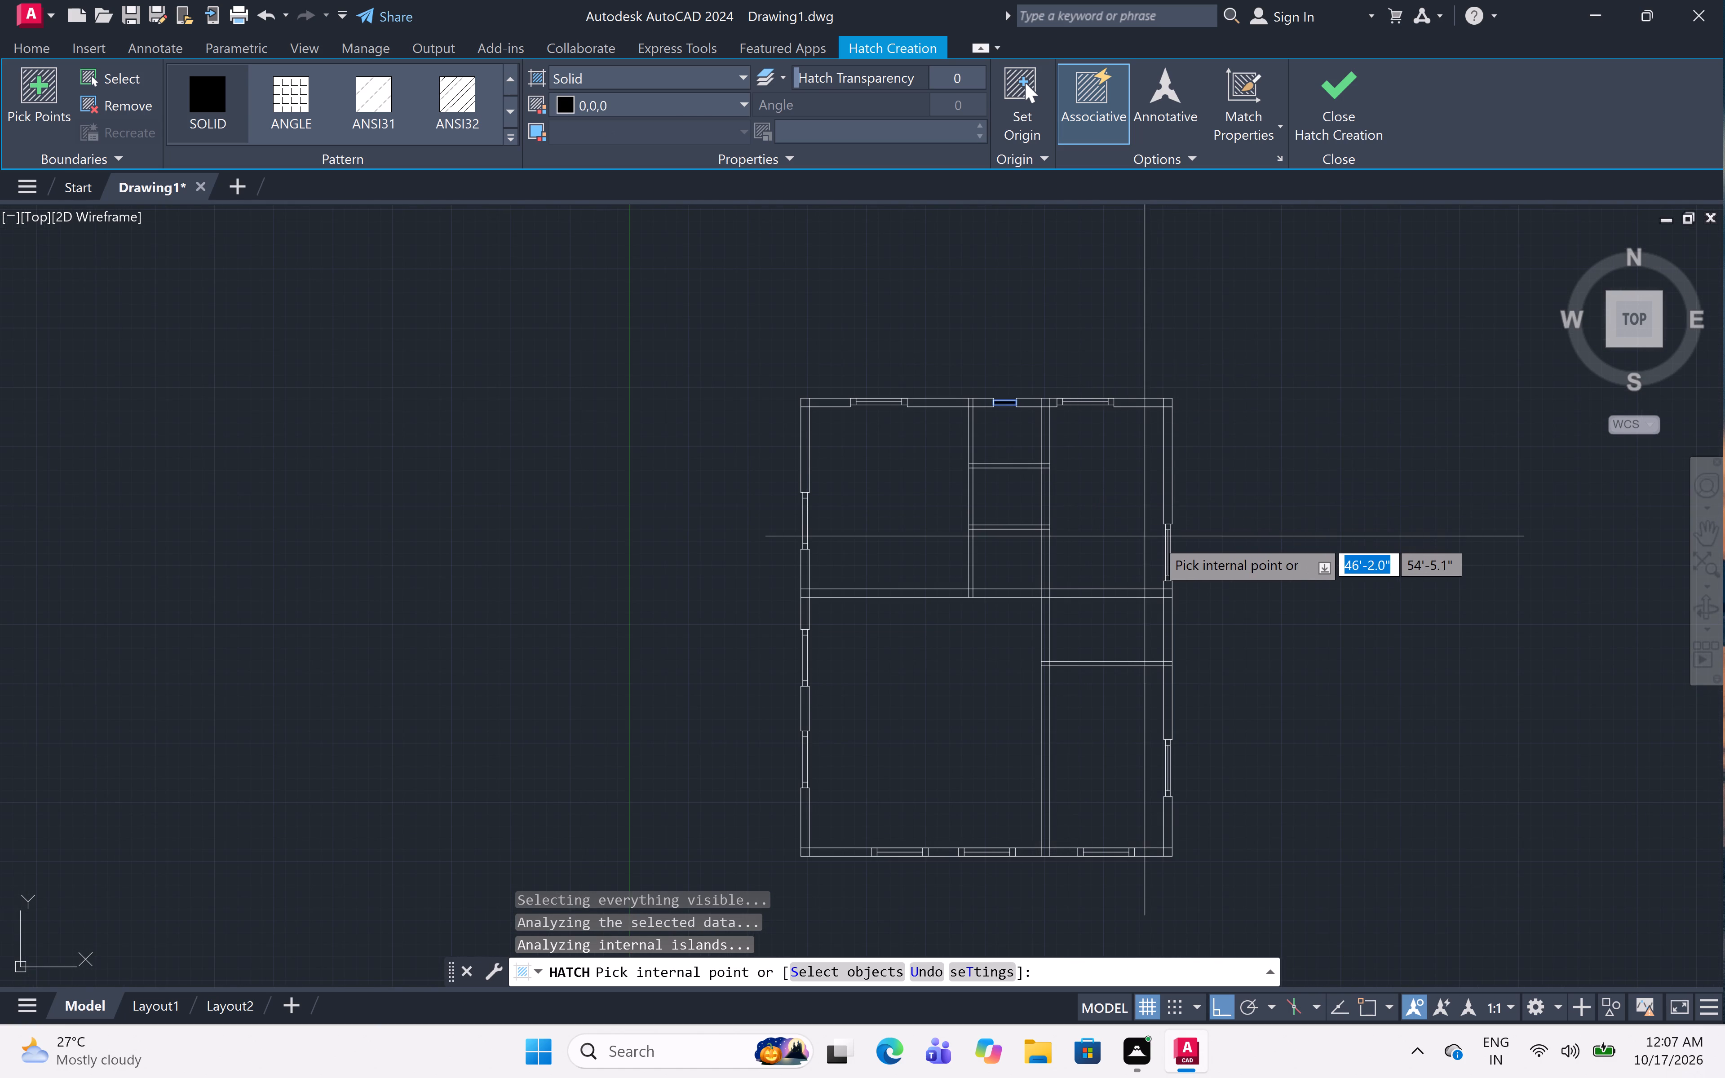
scroll(1162, 547, "up", 3)
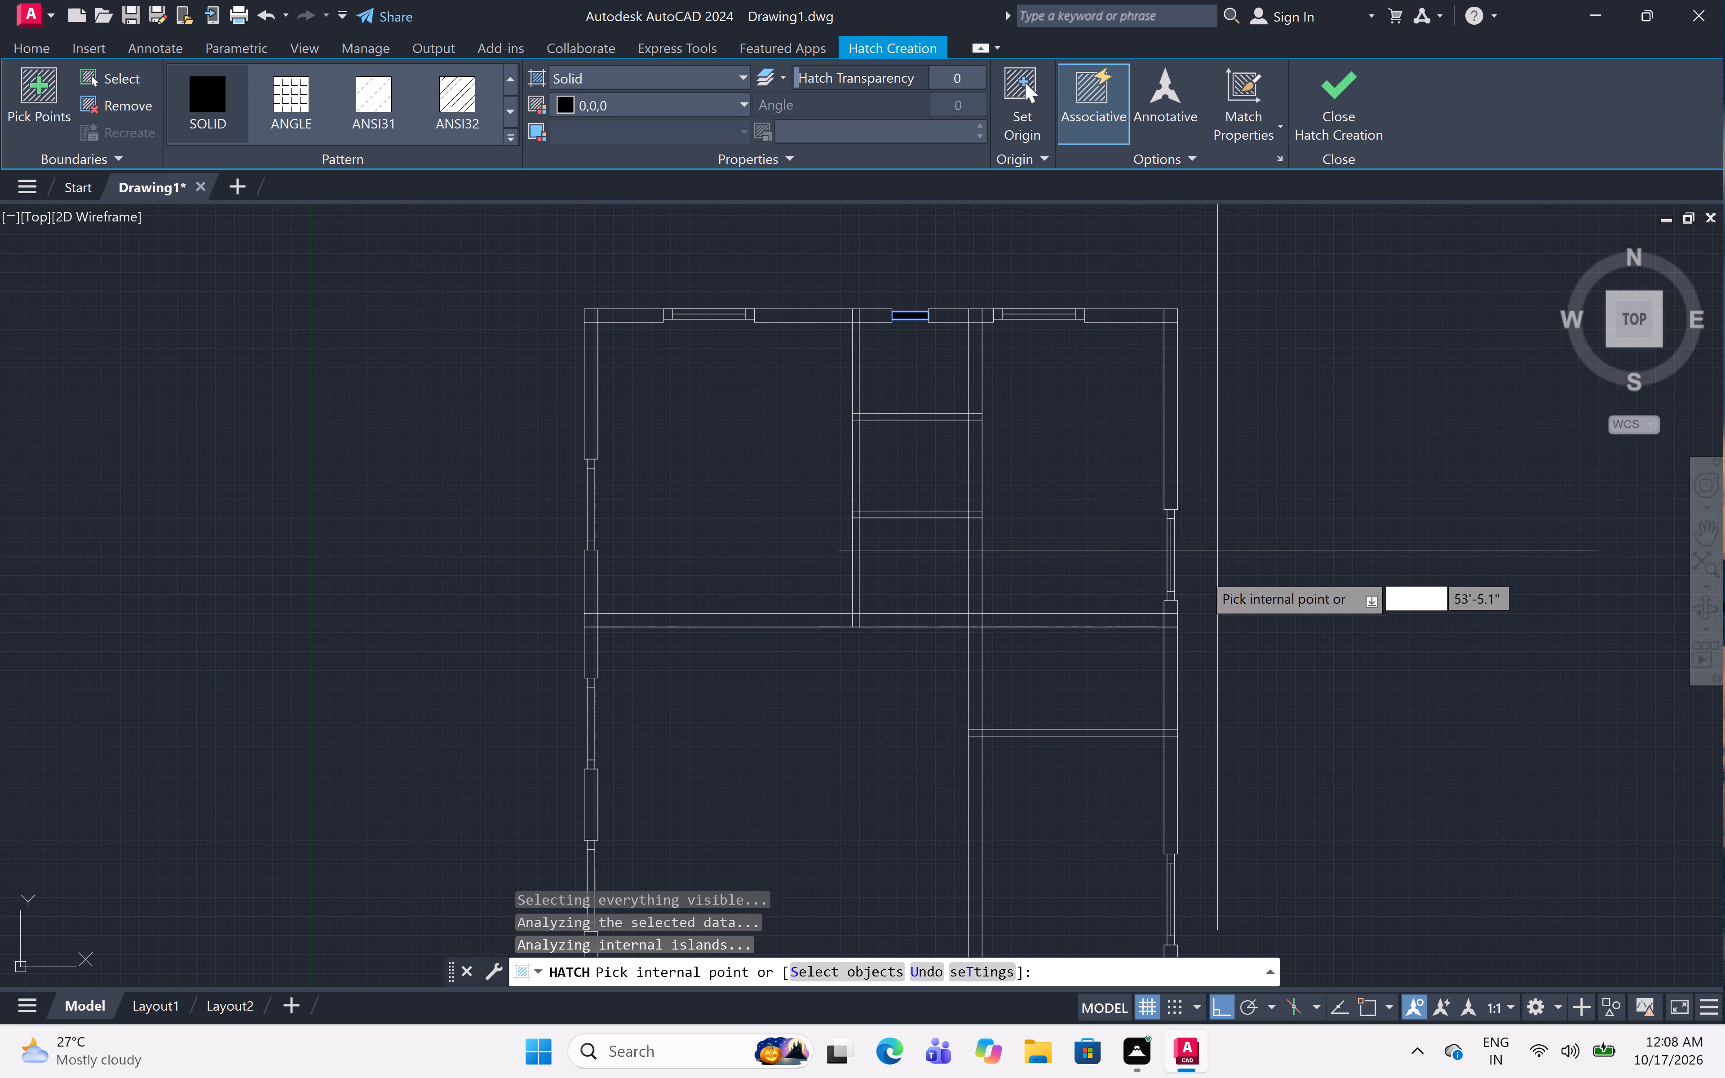
scroll(1166, 573, "up", 3)
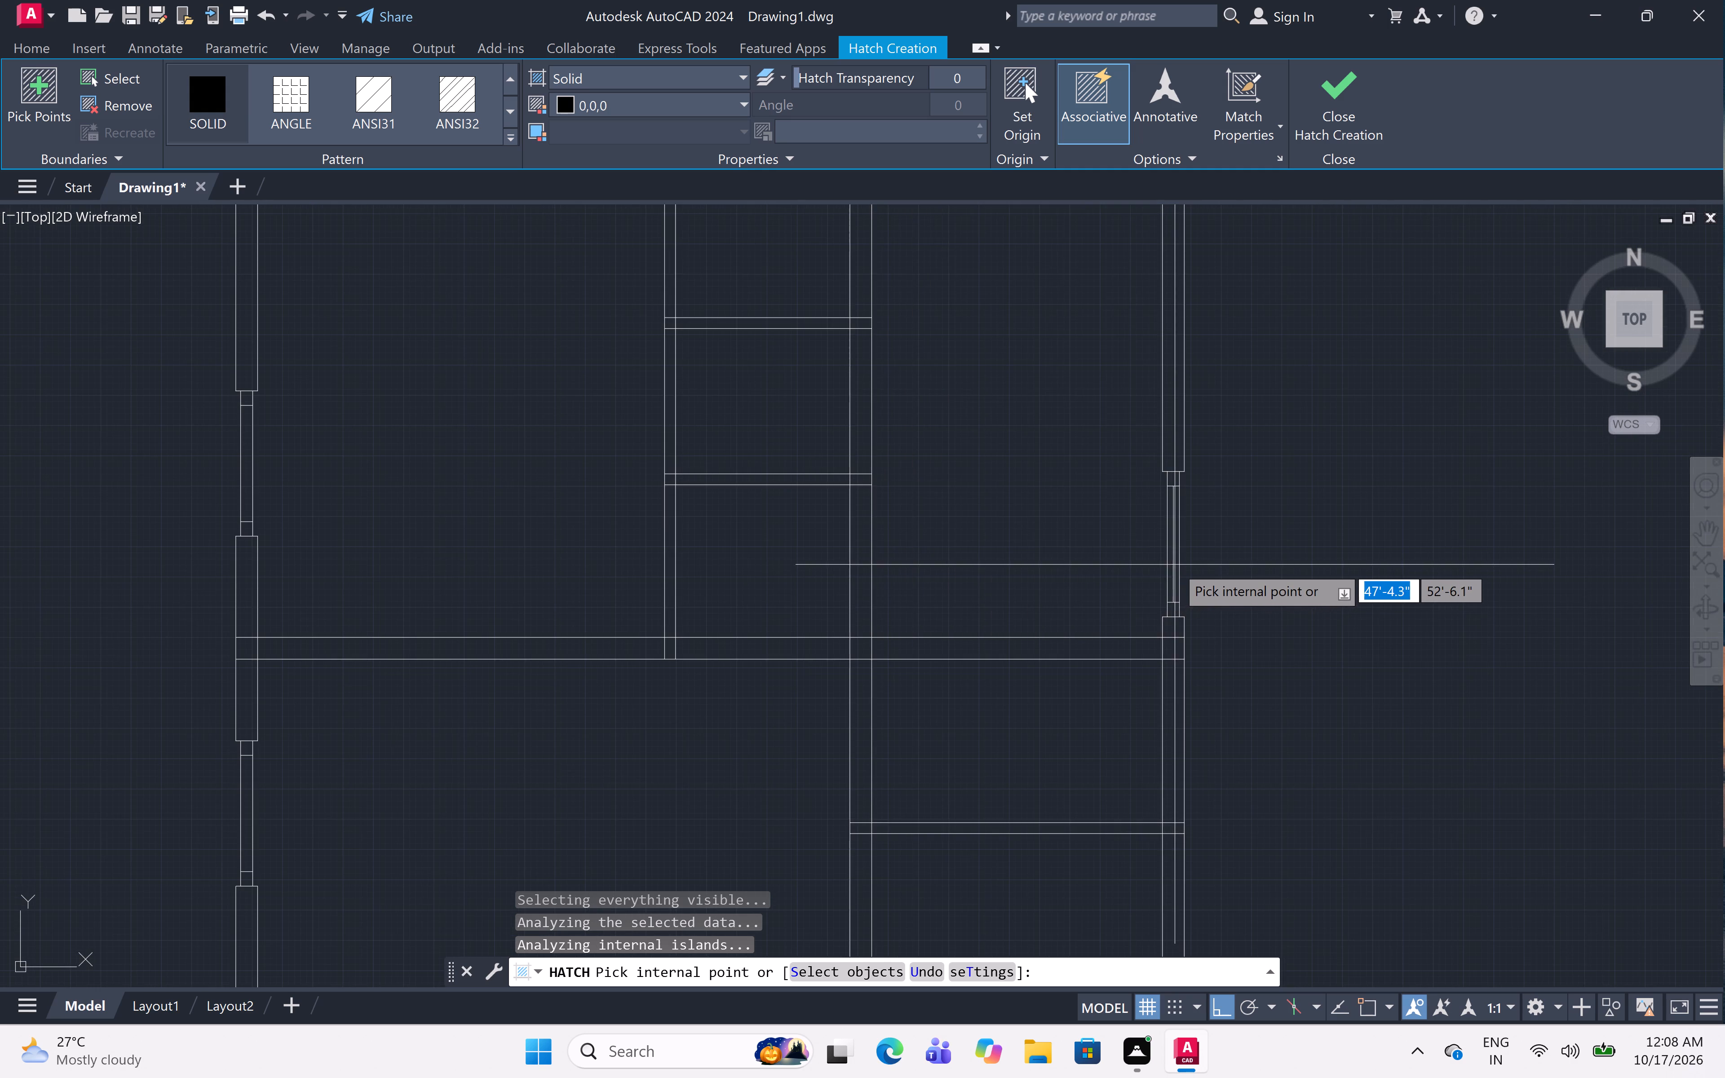
scroll(1175, 565, "up", 2)
left_click(1165, 563)
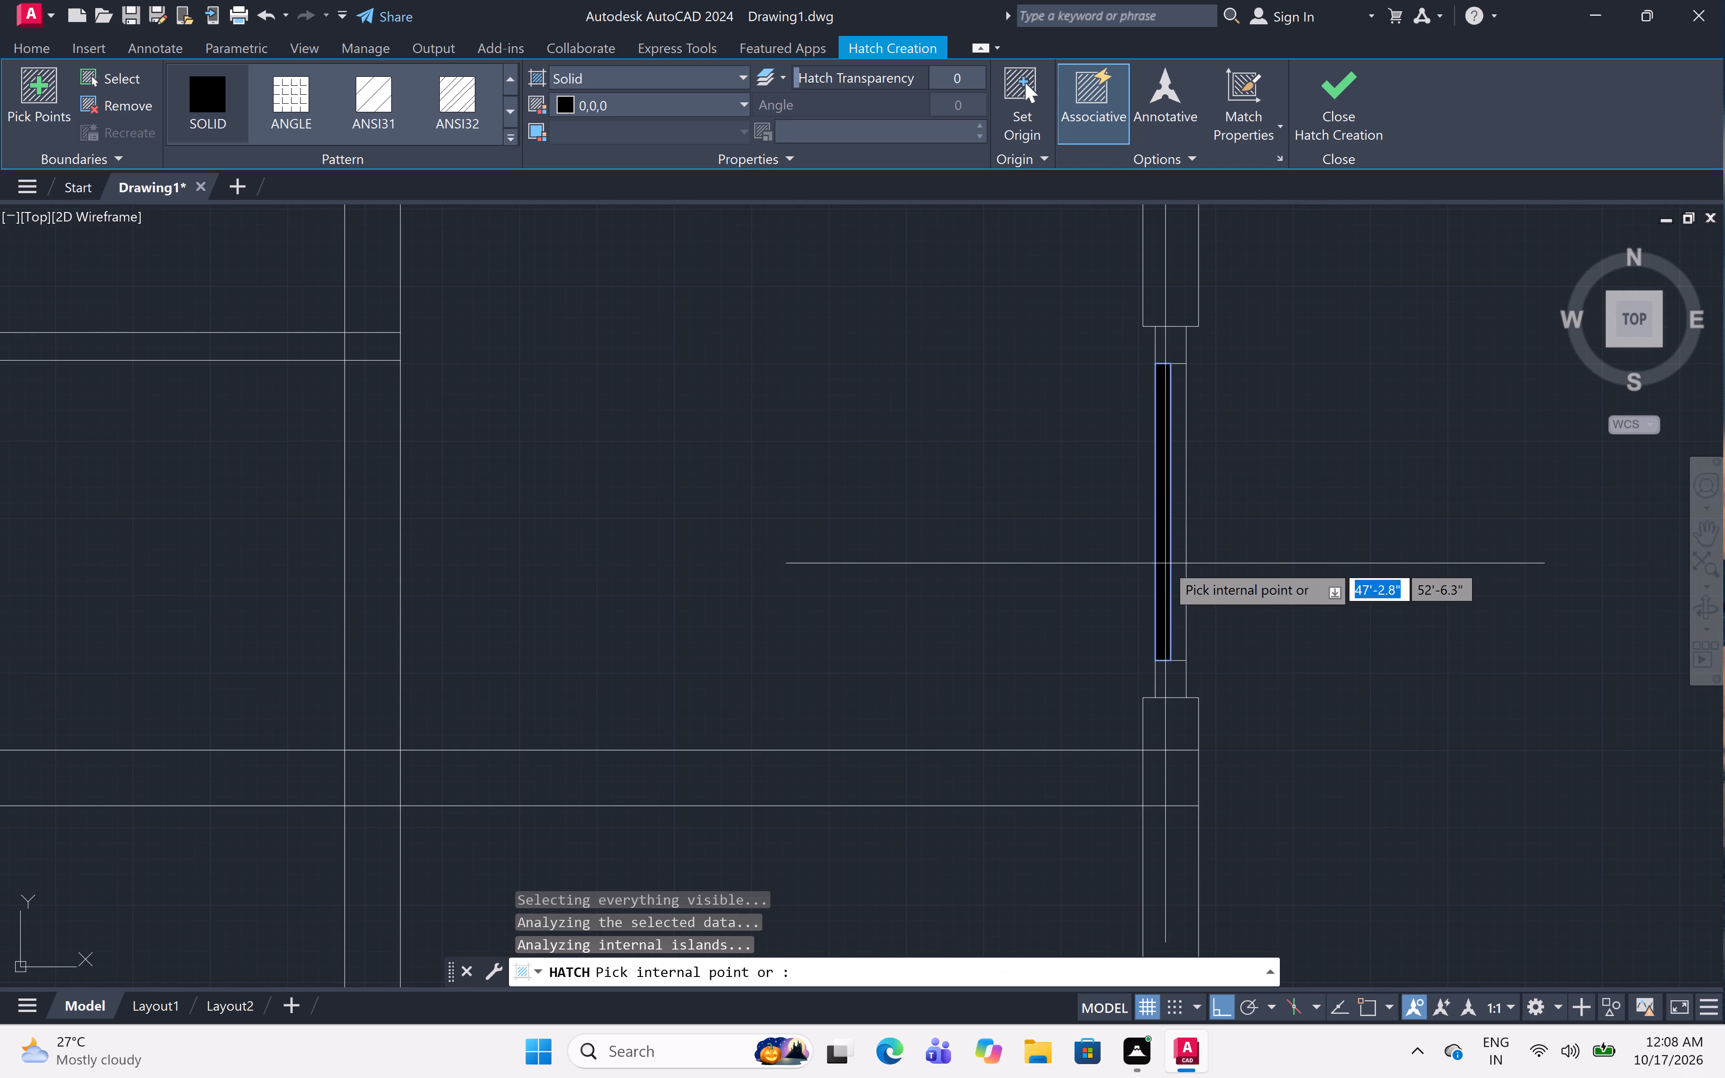
scroll(1172, 486, "down", 6)
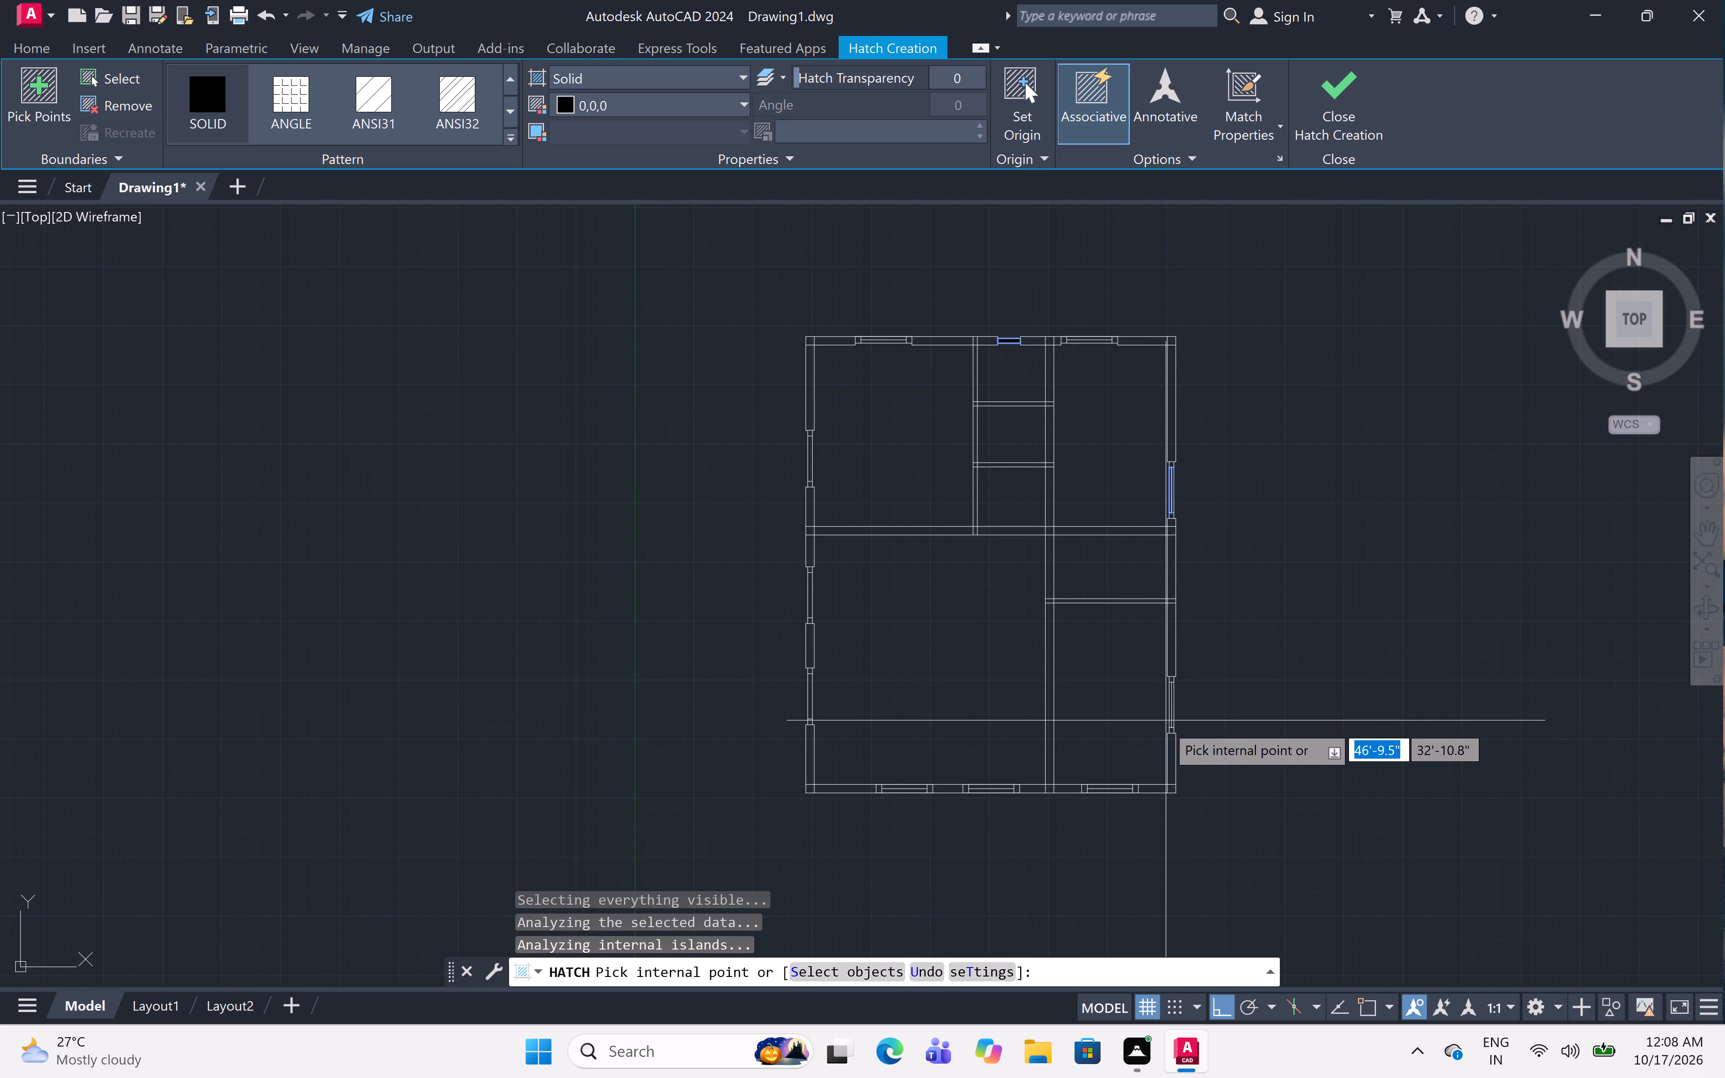
scroll(1176, 709, "up", 6)
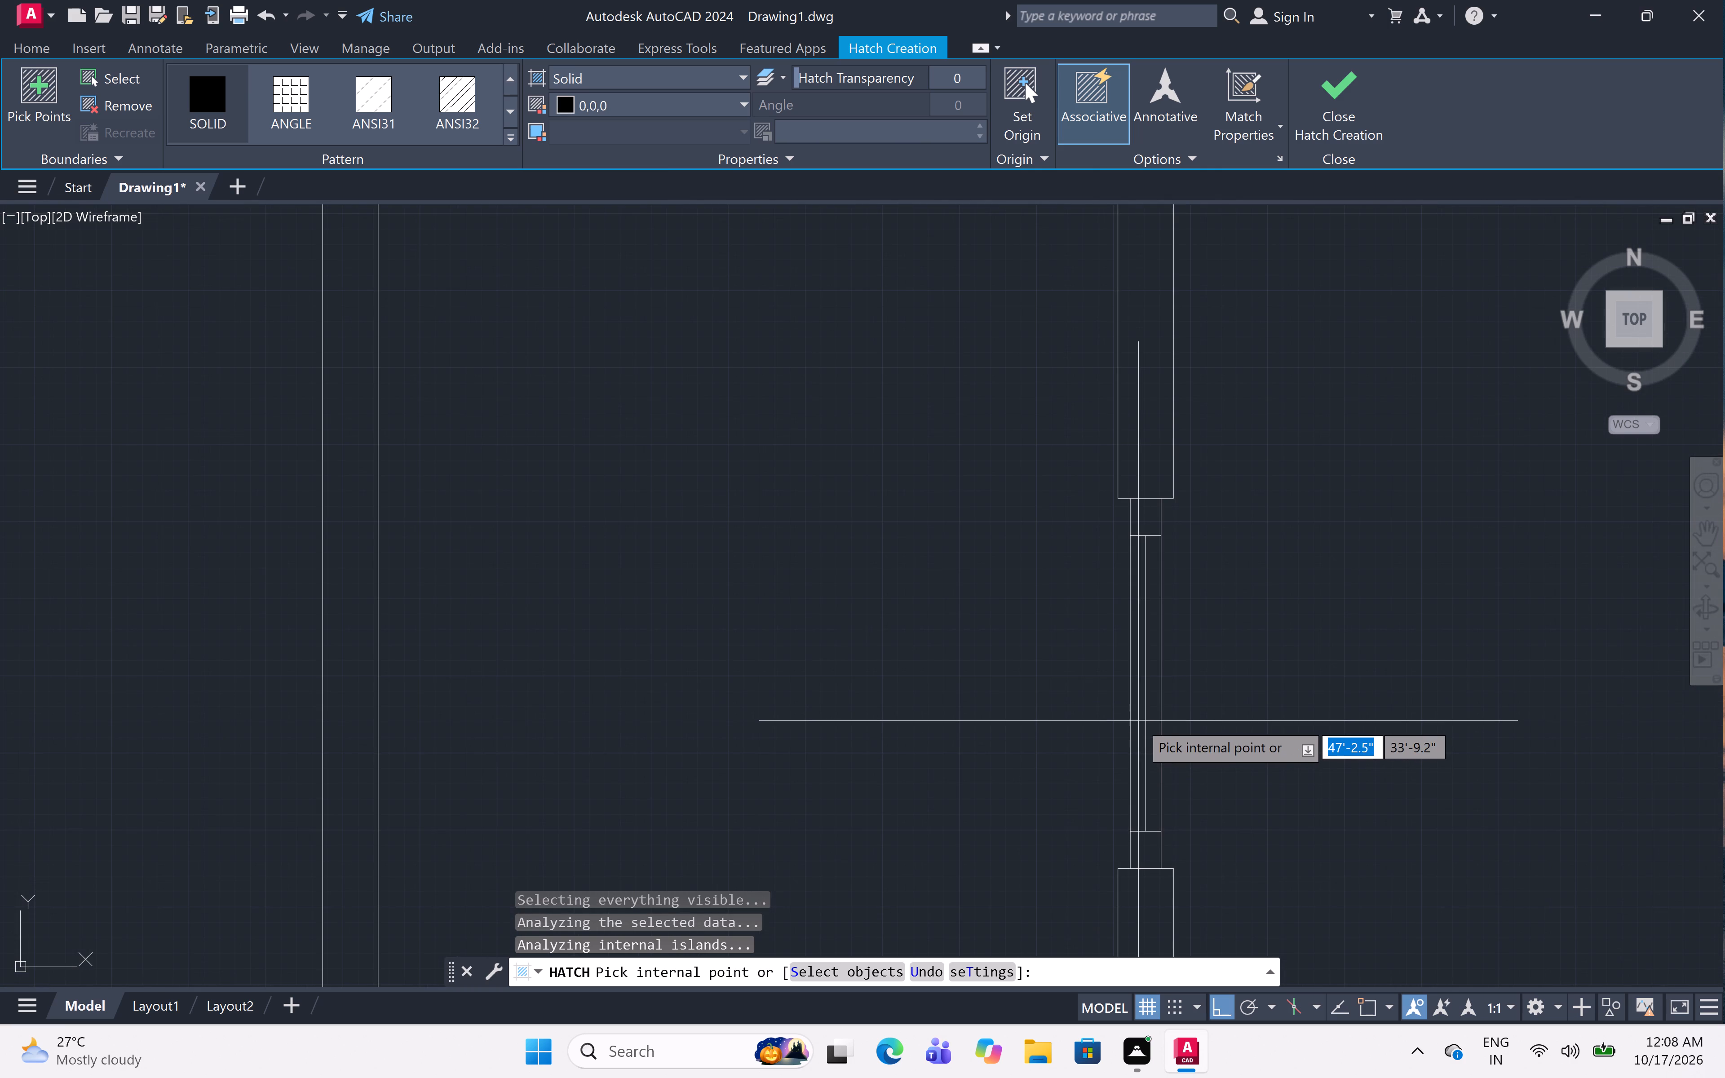
left_click(1141, 717)
Fill the three left wall openings between their inner jamb lines with the solid black hatch and finish hatching.
scroll(1208, 614, "down", 7)
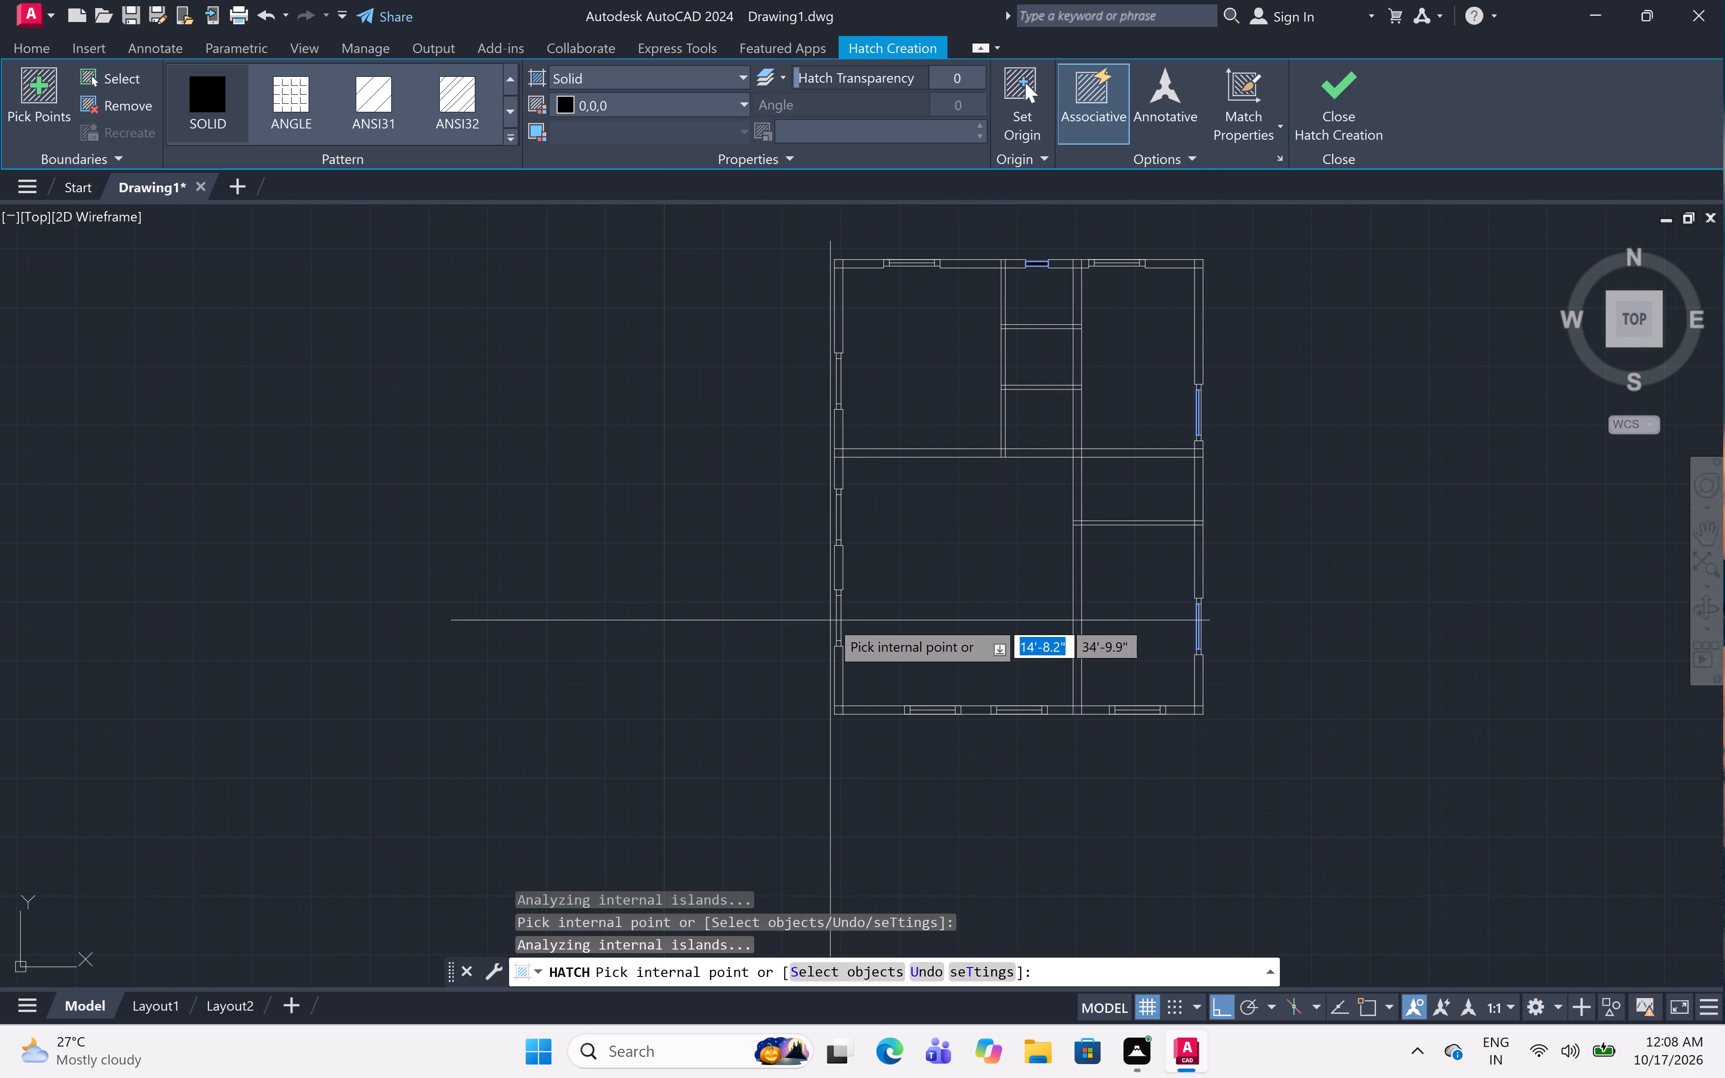
scroll(844, 611, "up", 5)
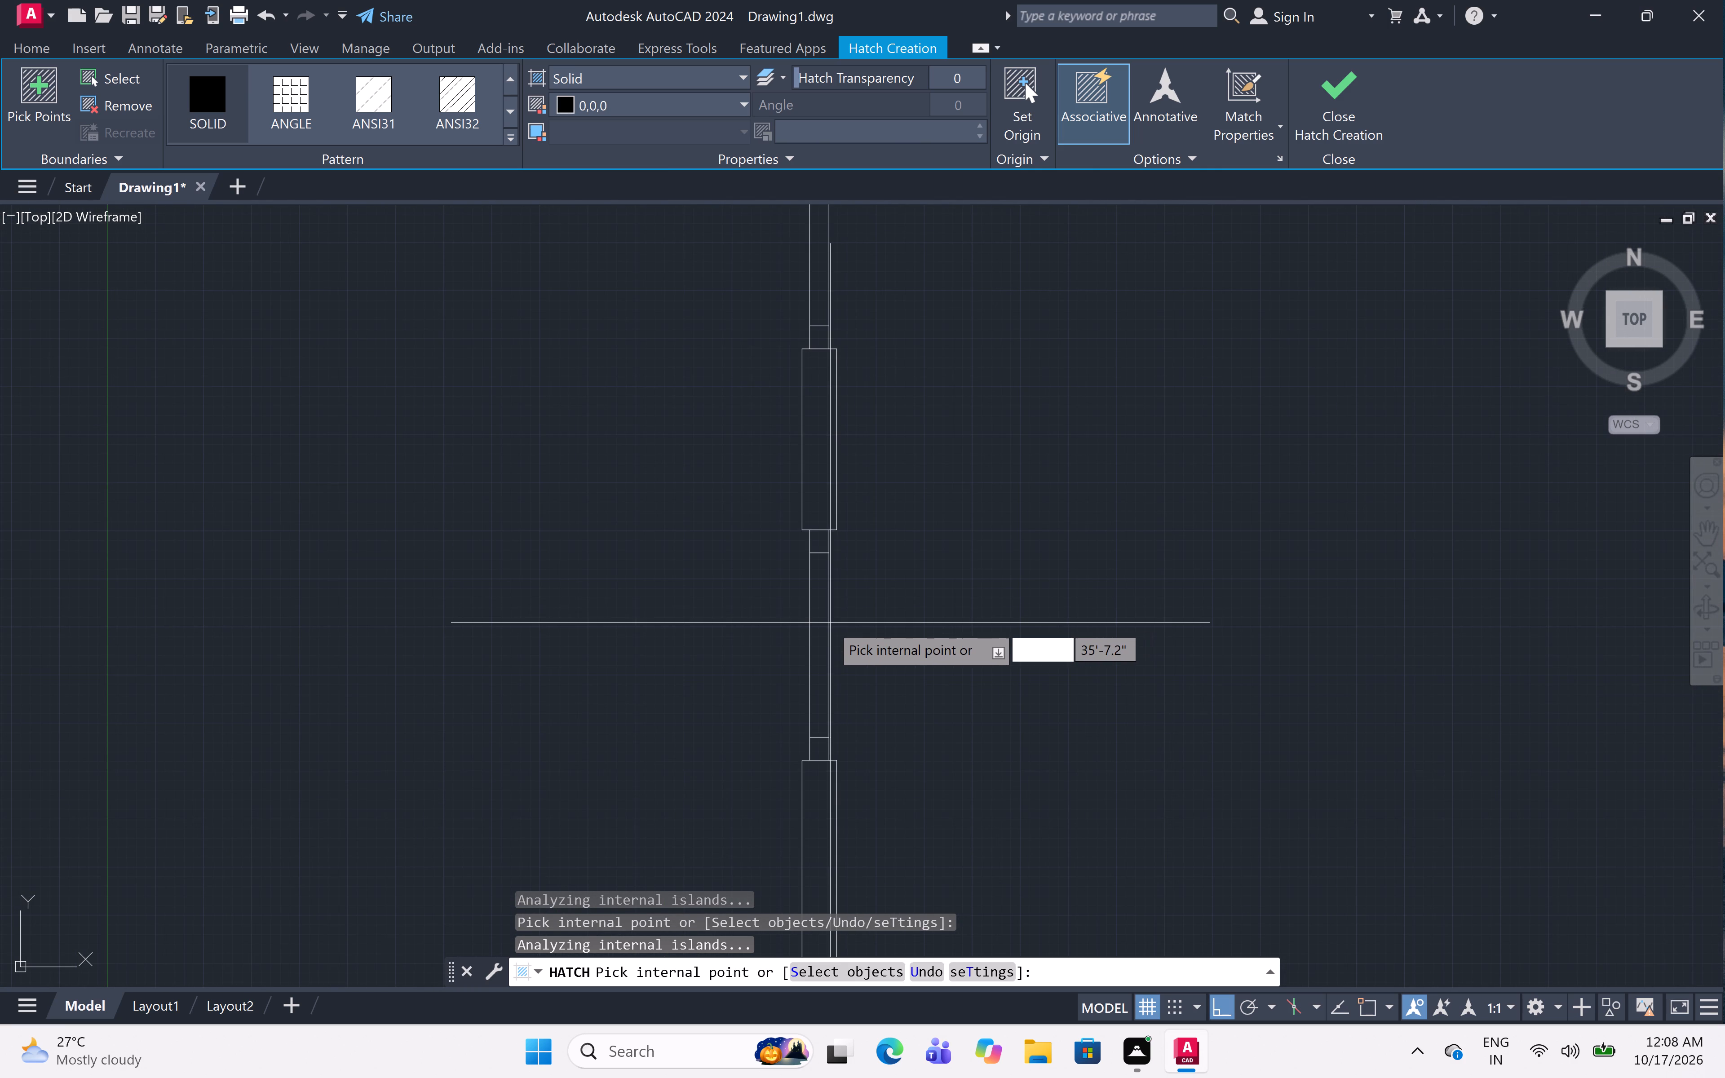
left_click(821, 623)
scroll(826, 619, "down", 4)
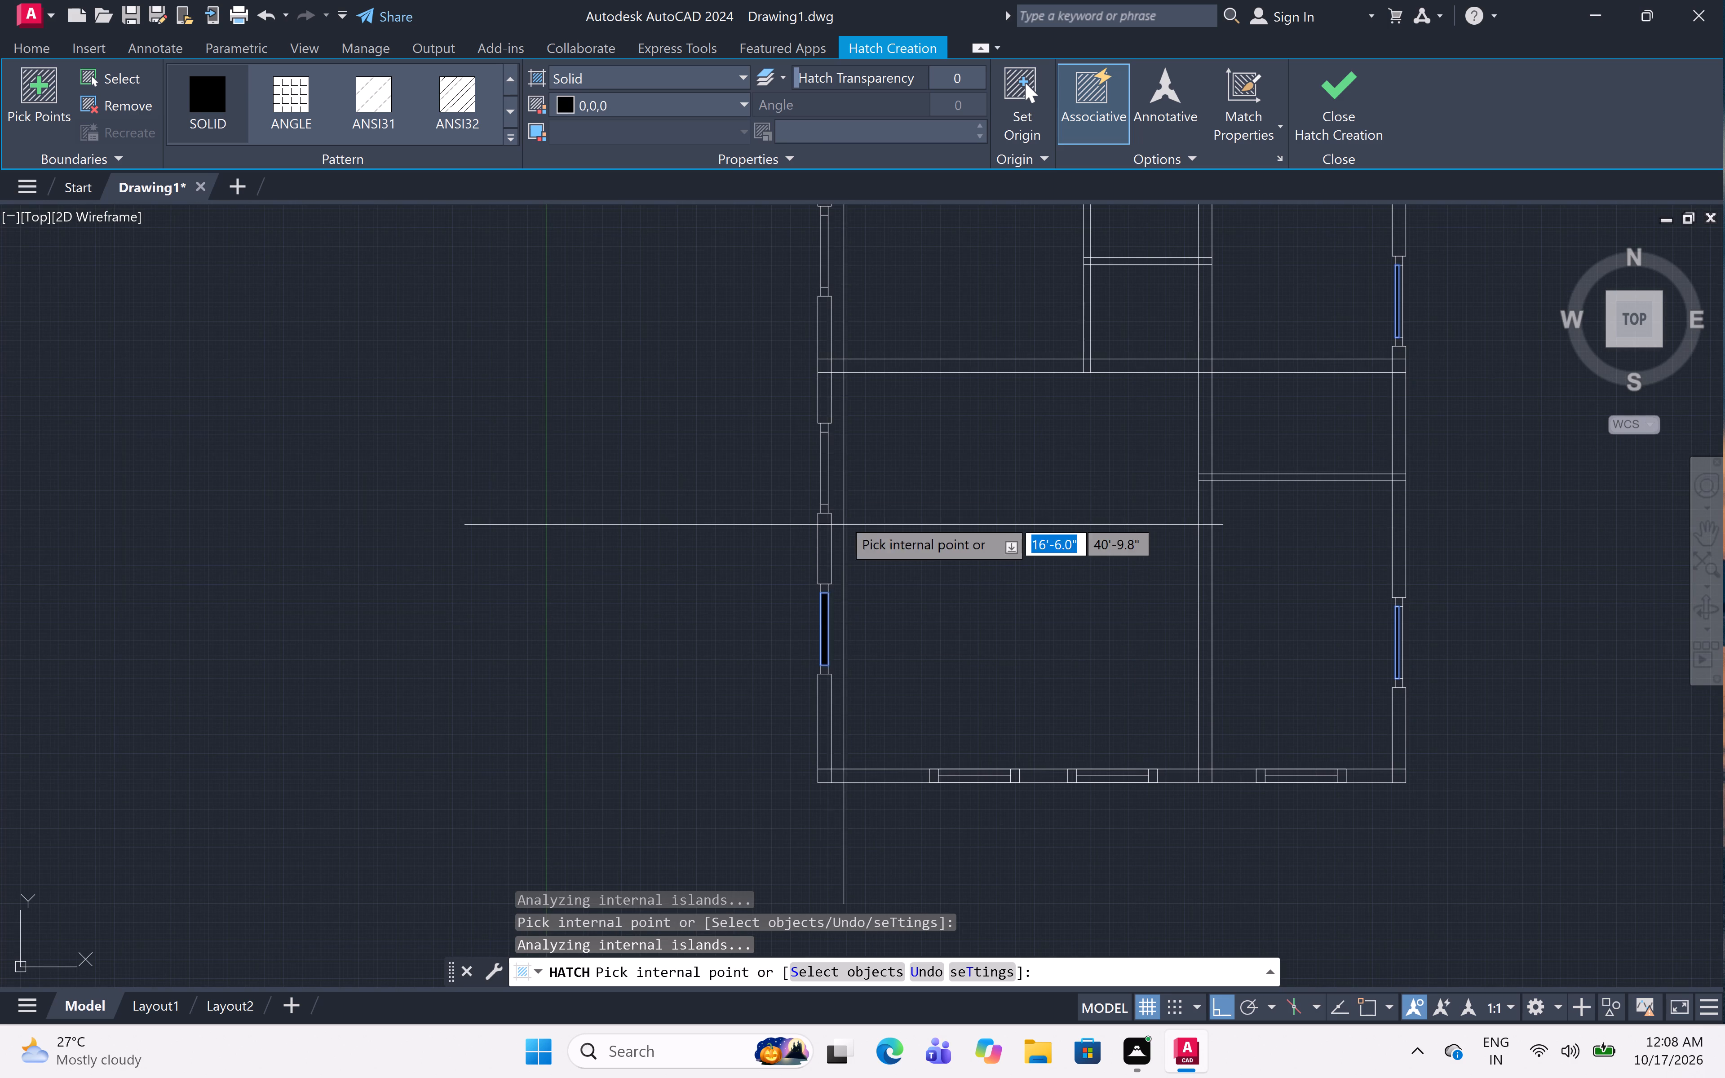
scroll(821, 434, "up", 5)
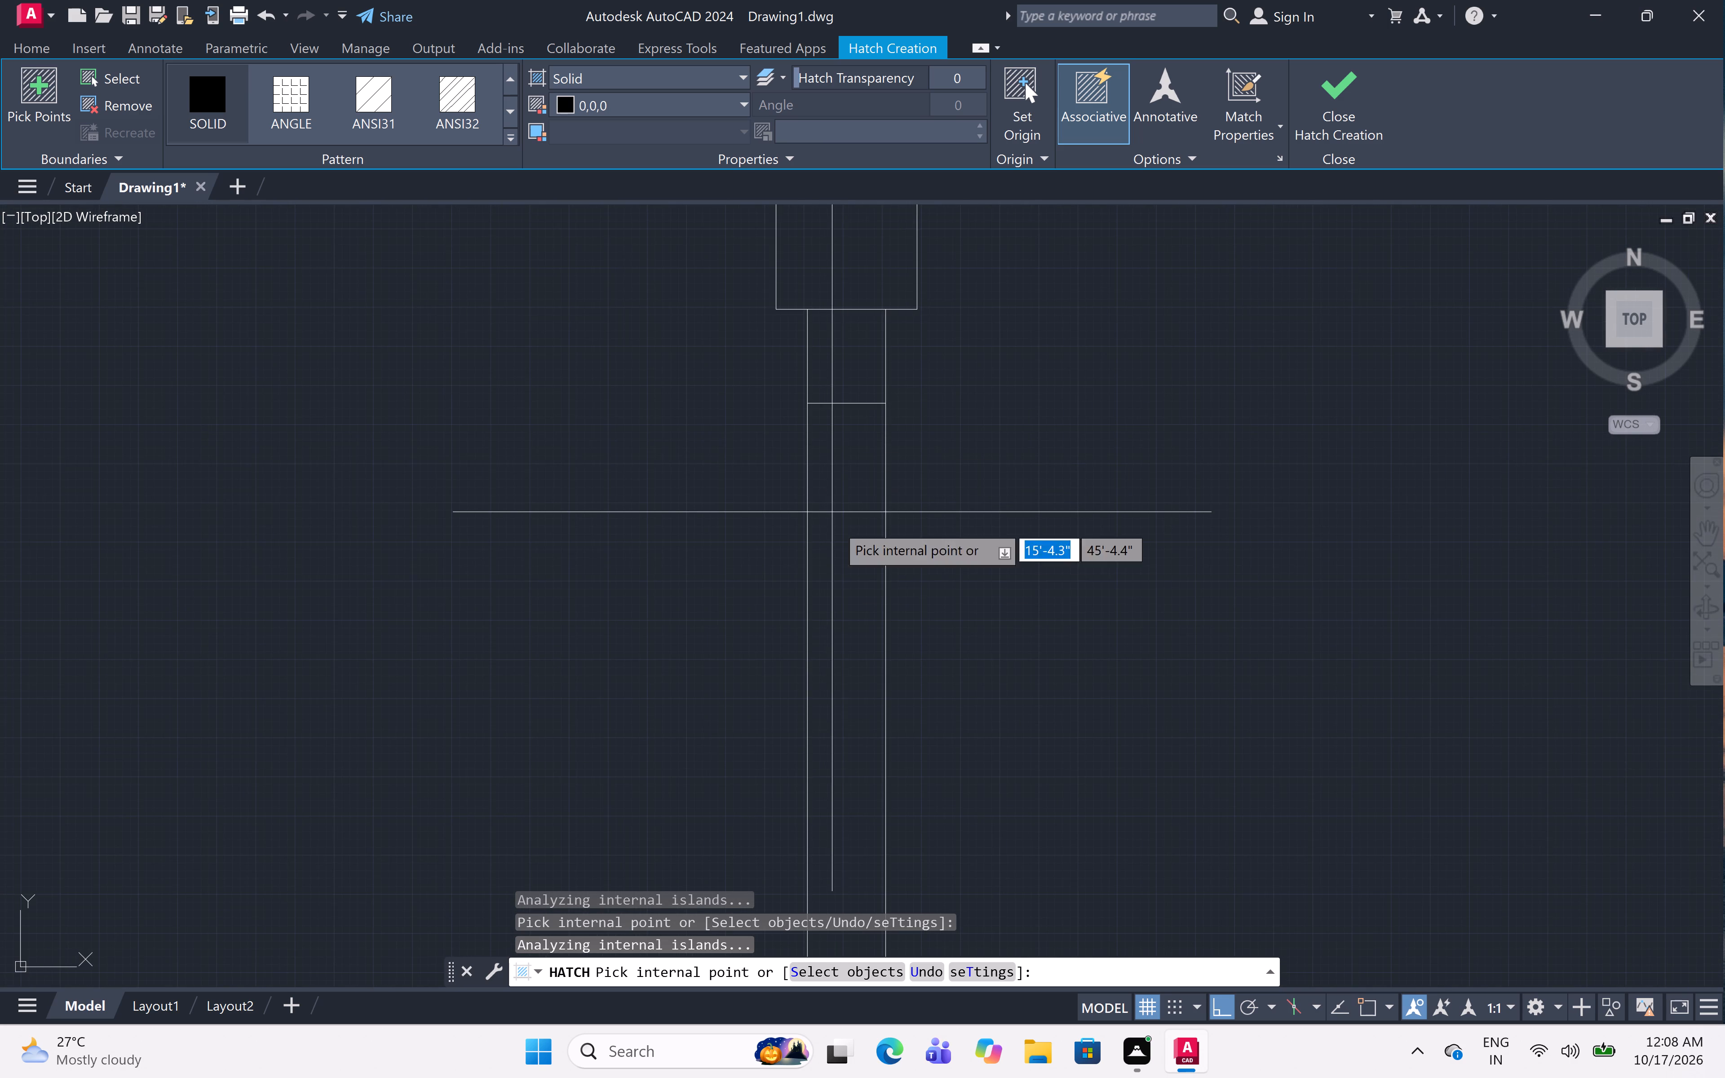
scroll(846, 555, "down", 2)
left_click(846, 569)
scroll(848, 548, "down", 4)
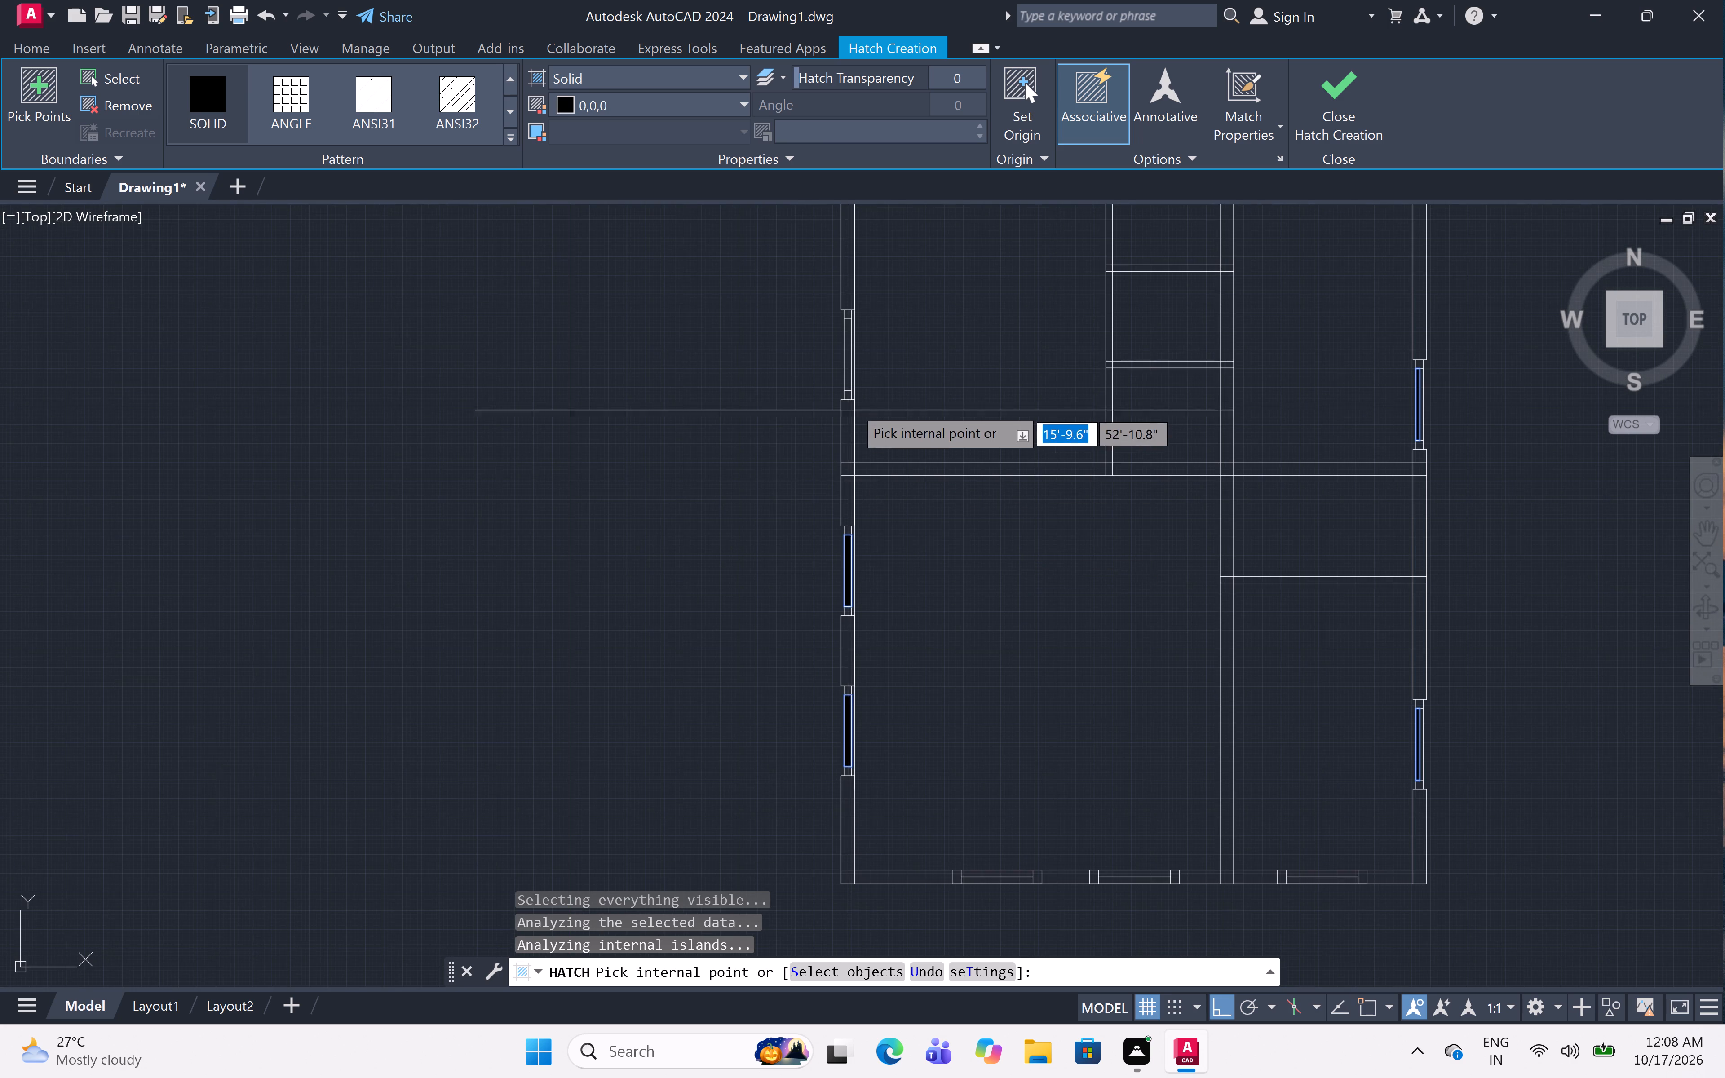
scroll(844, 323, "up", 5)
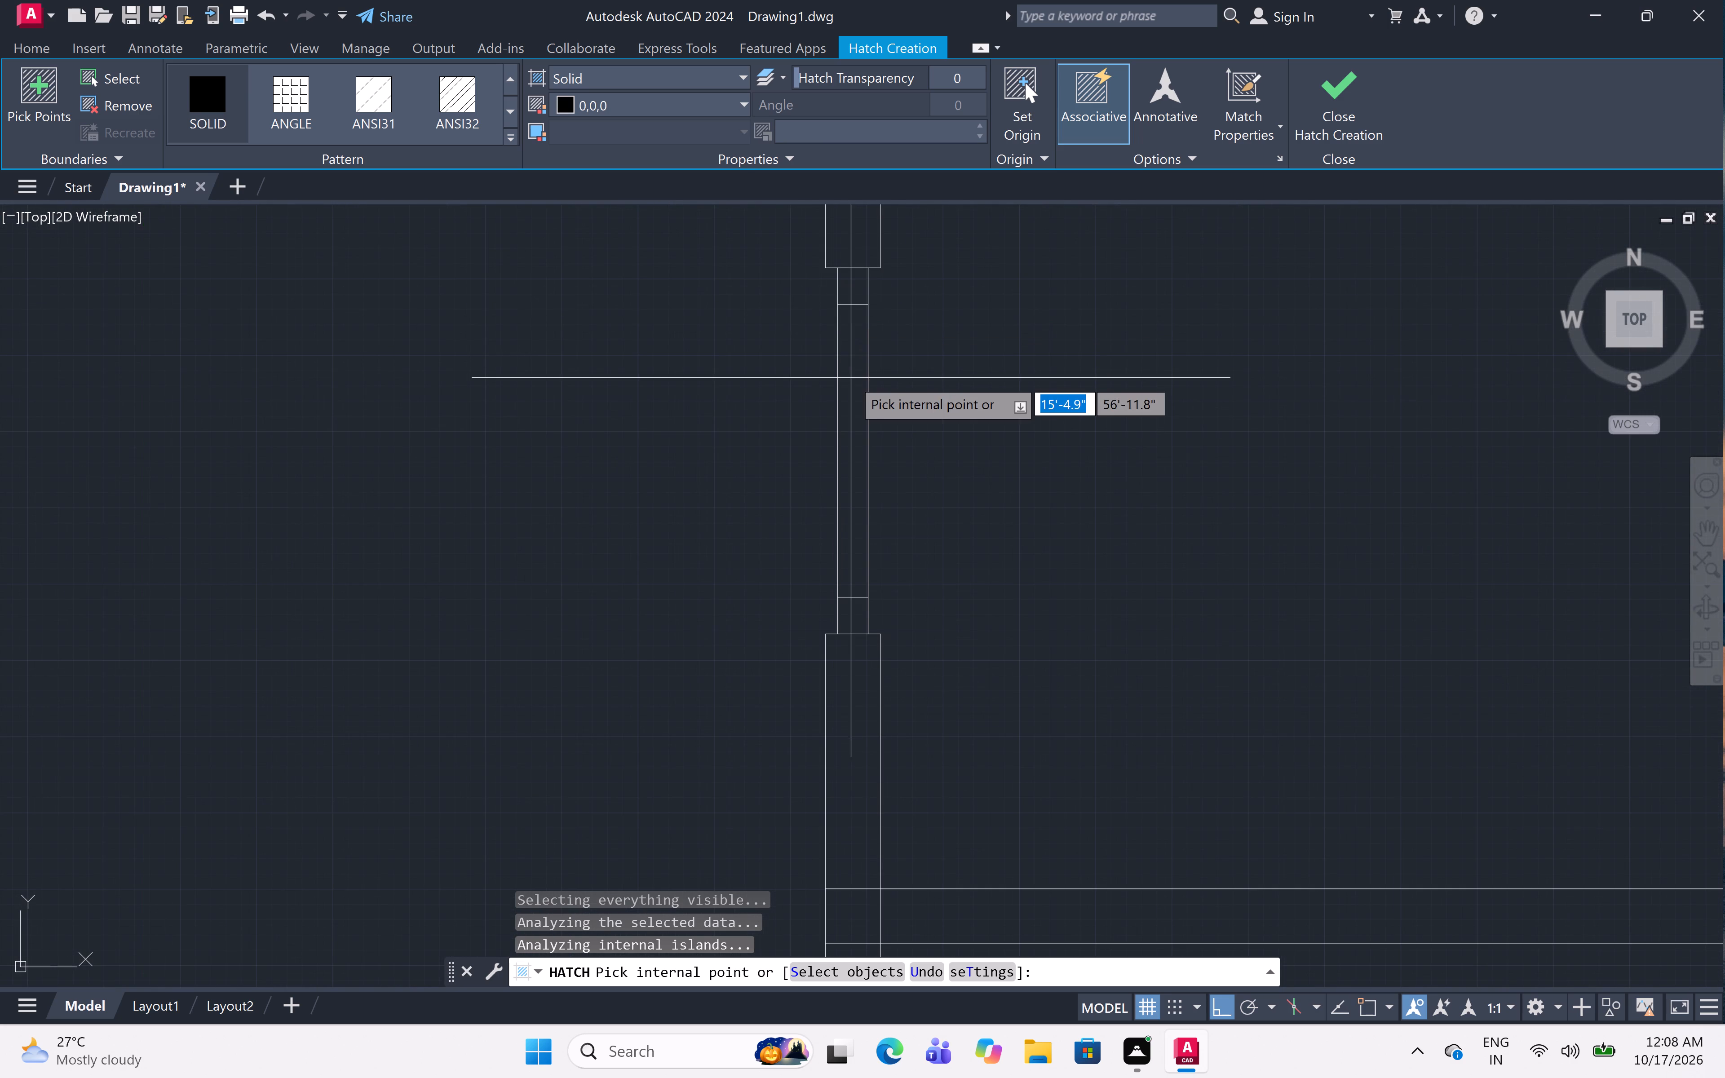
left_click(851, 378)
scroll(815, 455, "down", 12)
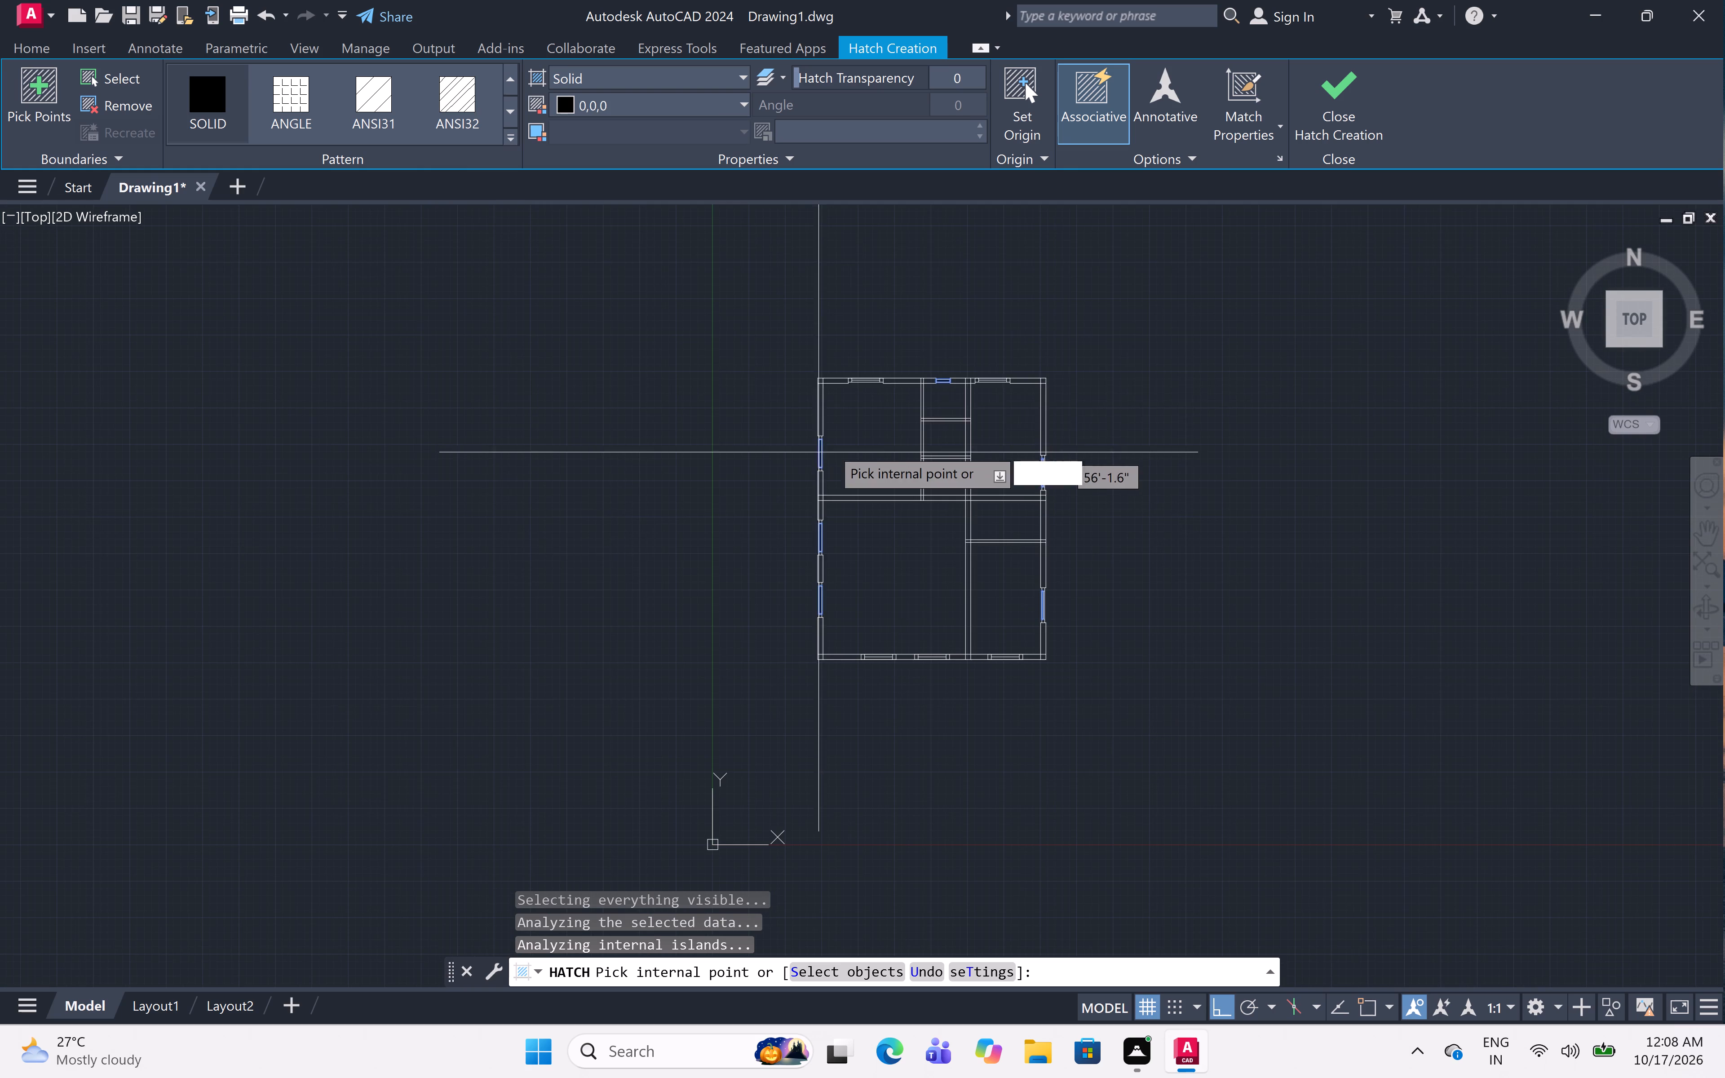
scroll(927, 381, "up", 4)
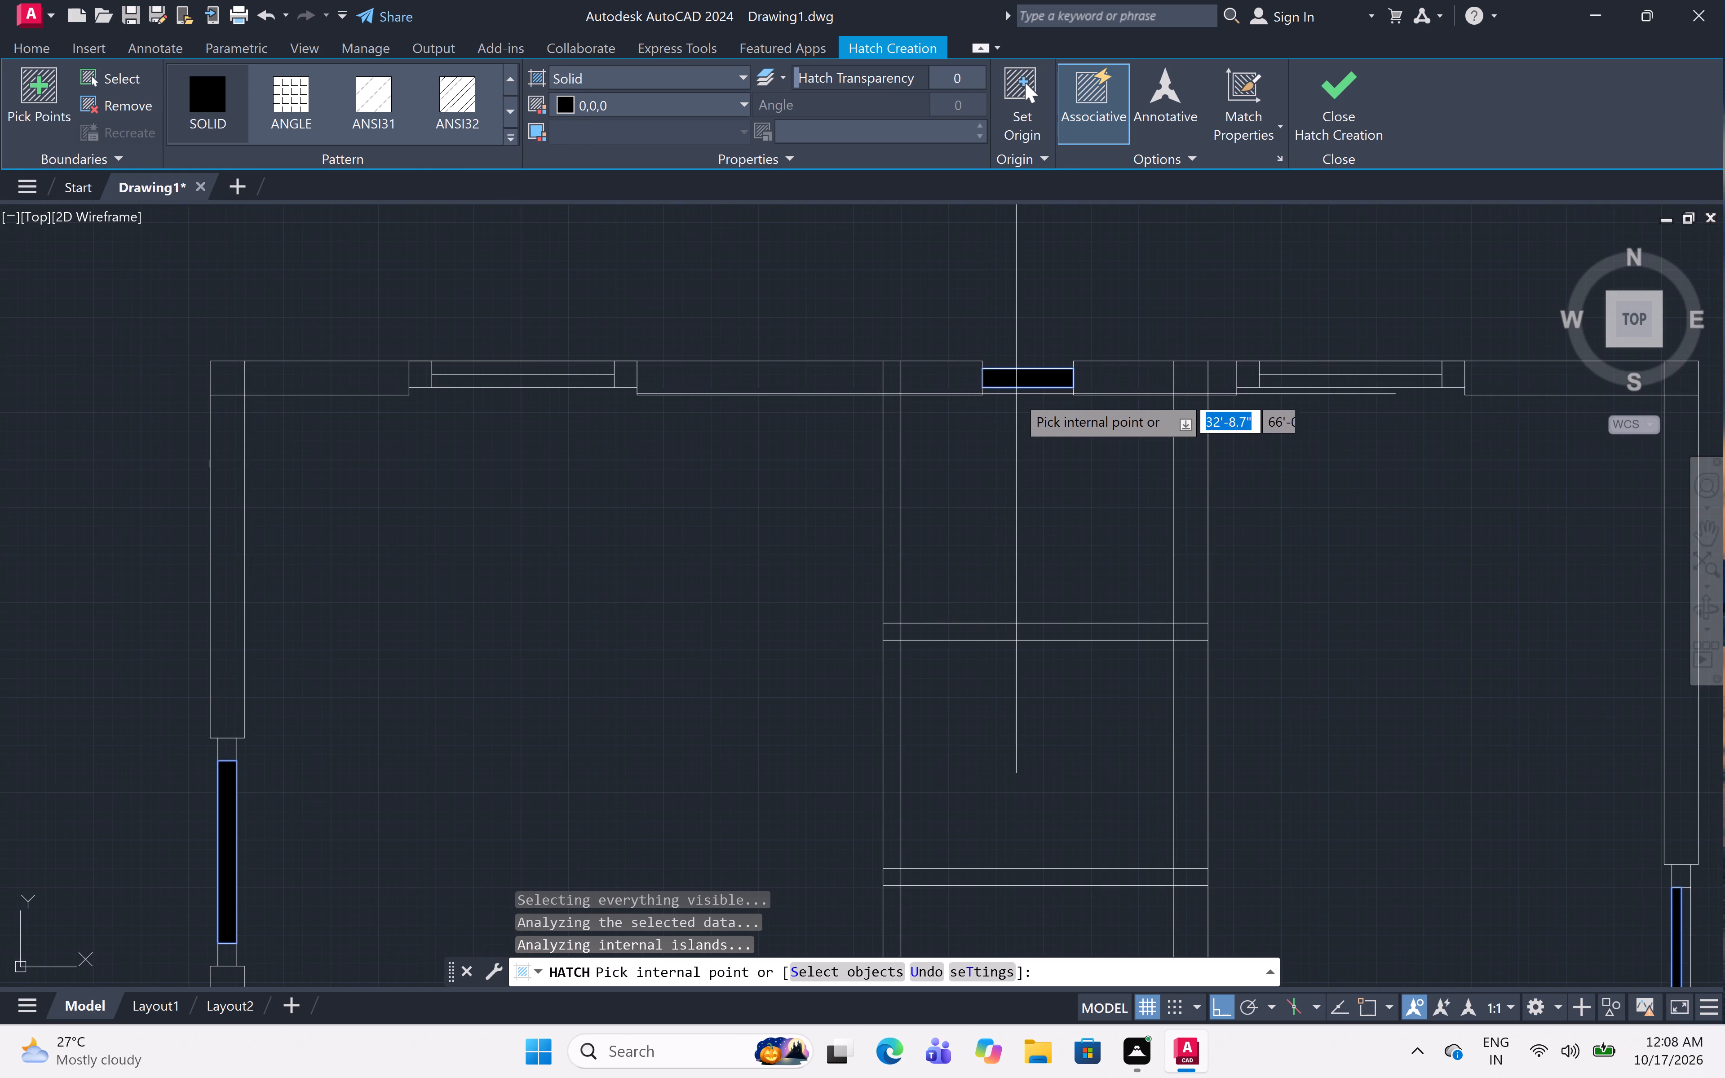
key("Escape")
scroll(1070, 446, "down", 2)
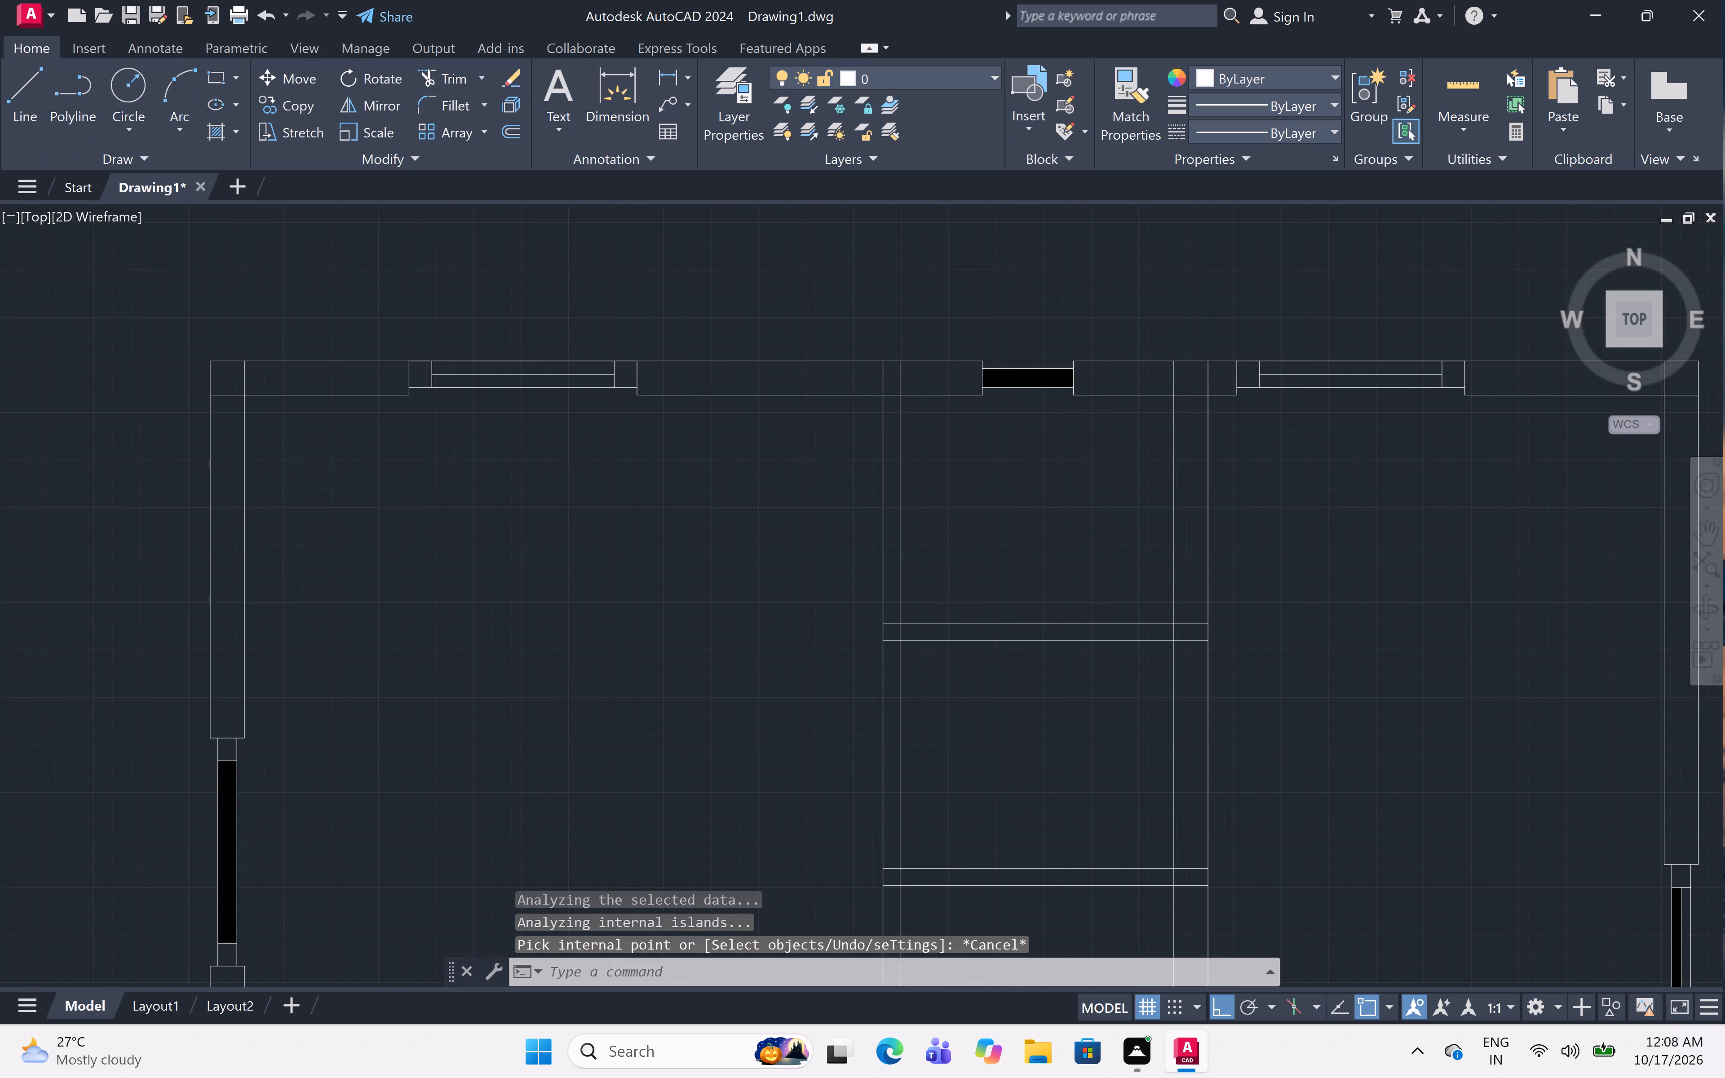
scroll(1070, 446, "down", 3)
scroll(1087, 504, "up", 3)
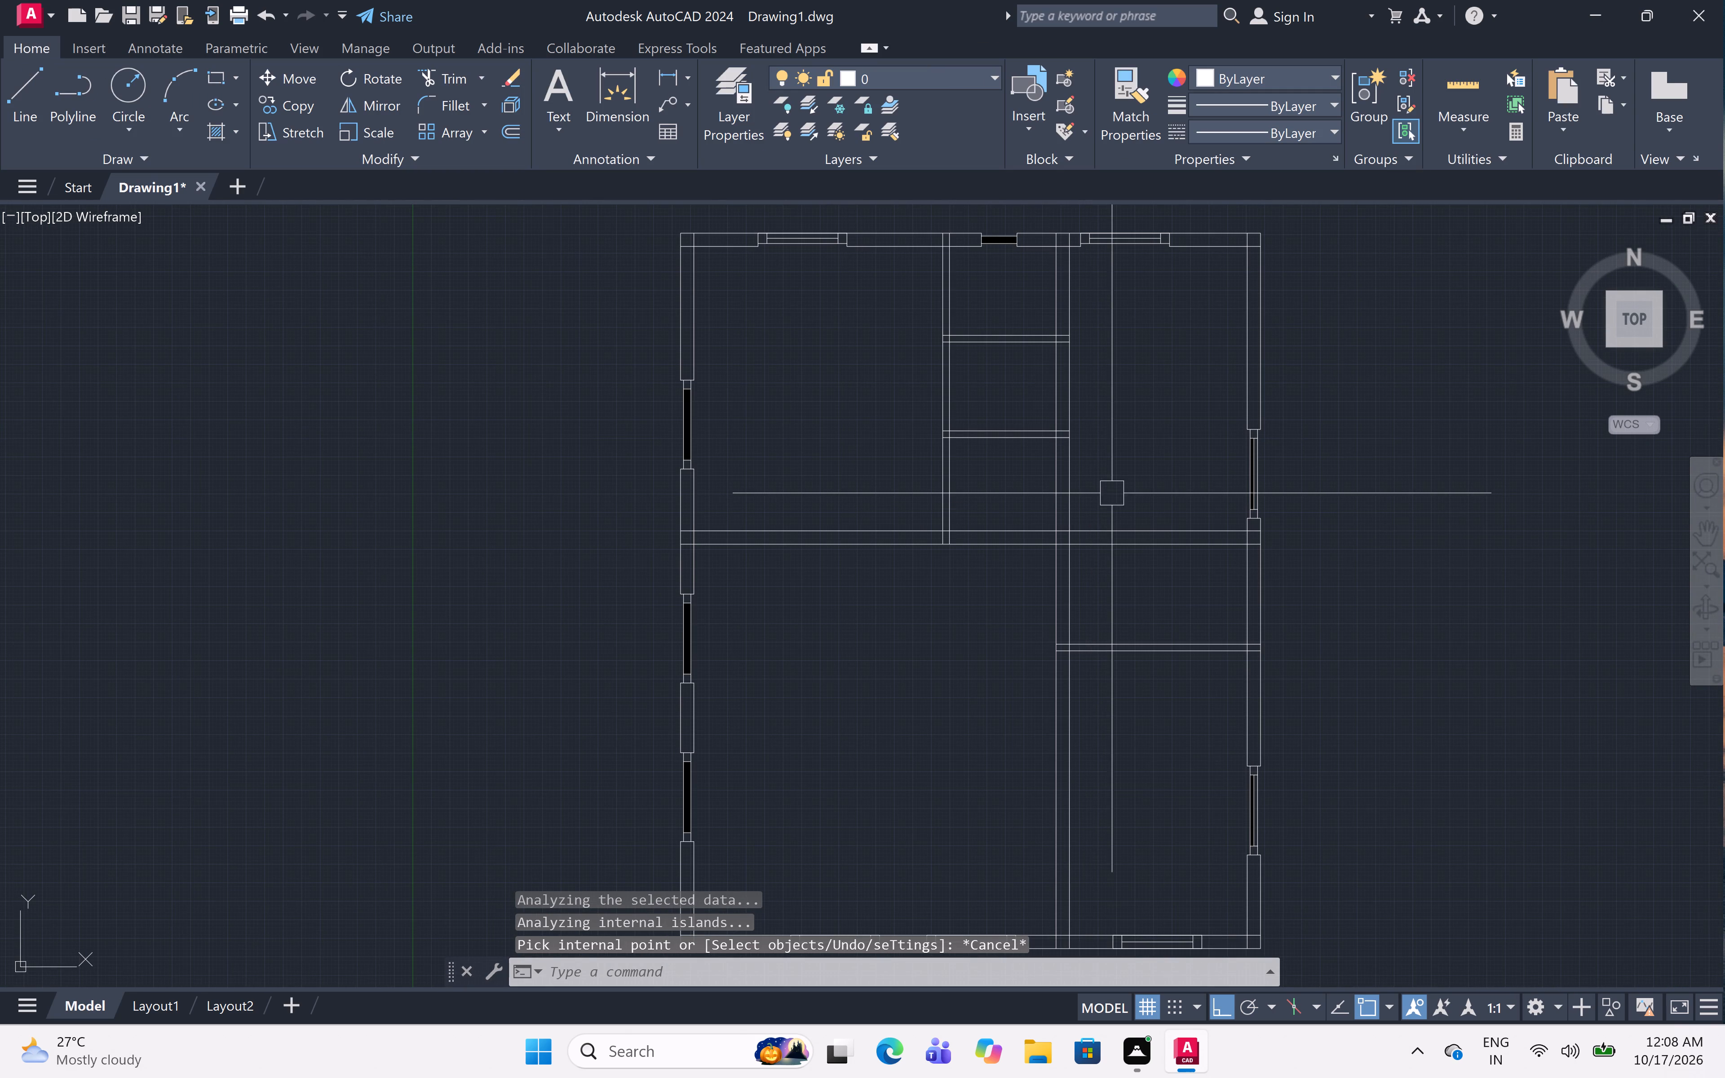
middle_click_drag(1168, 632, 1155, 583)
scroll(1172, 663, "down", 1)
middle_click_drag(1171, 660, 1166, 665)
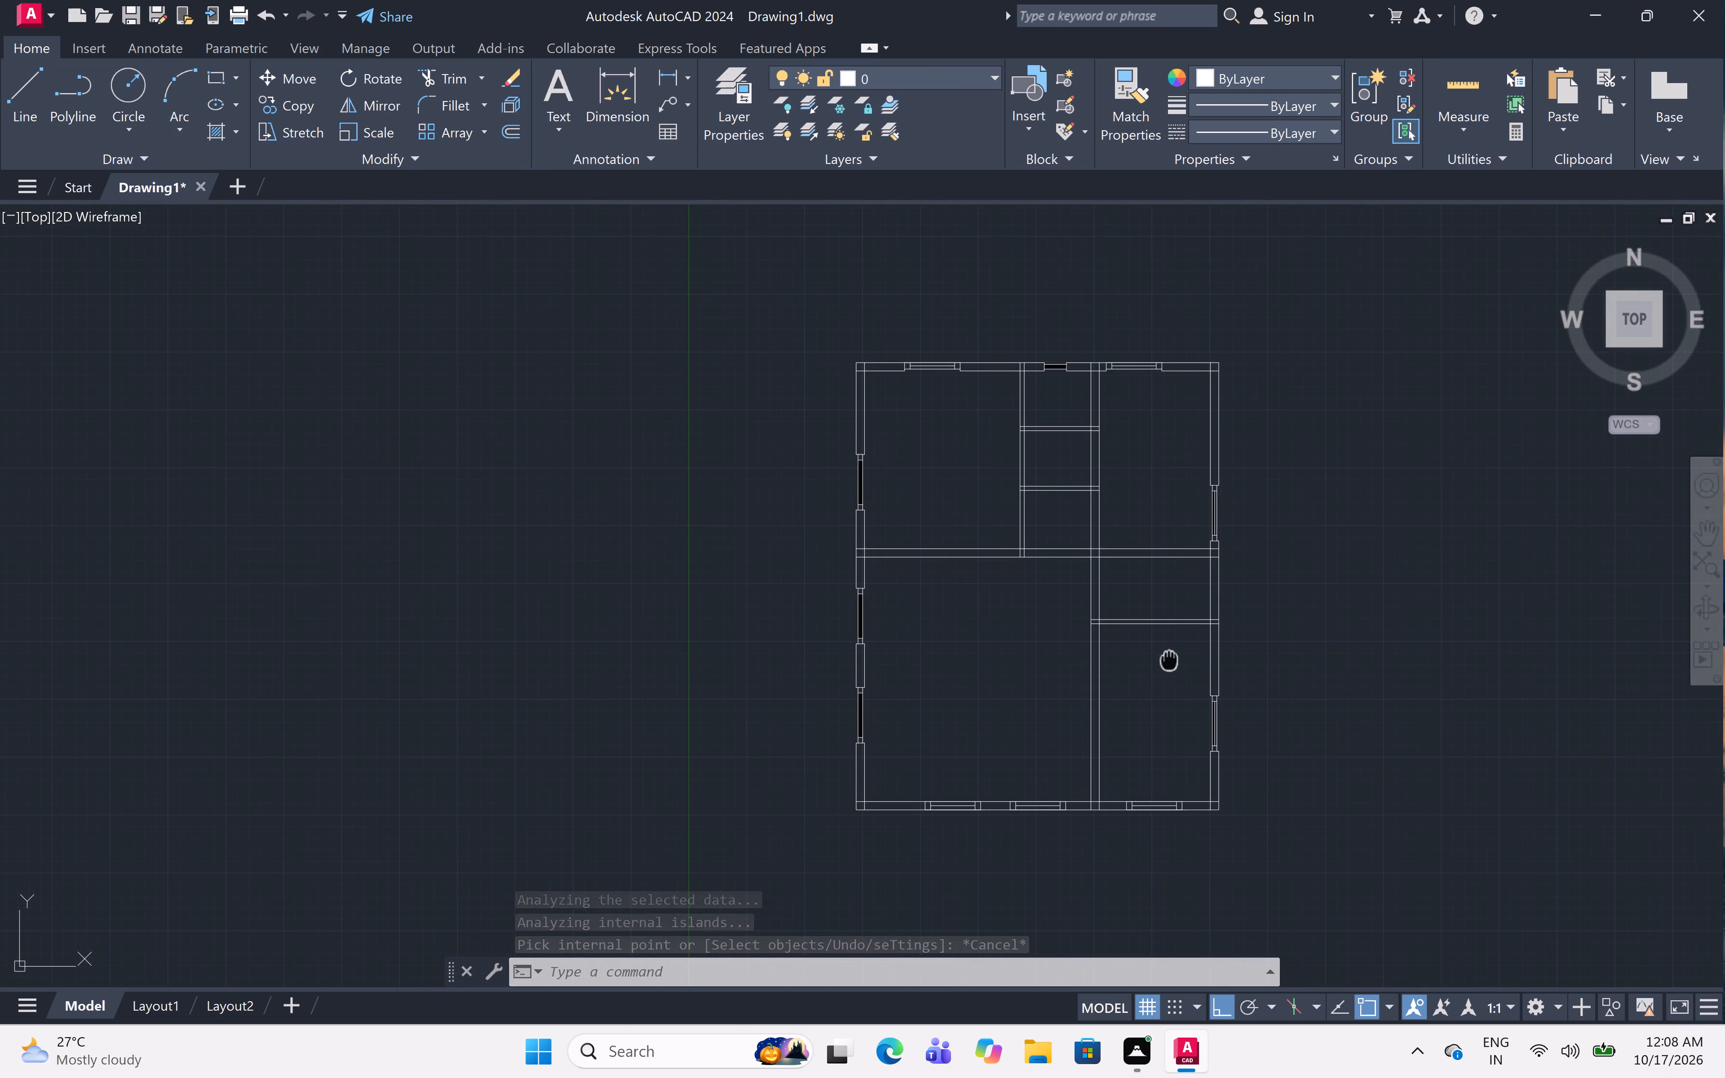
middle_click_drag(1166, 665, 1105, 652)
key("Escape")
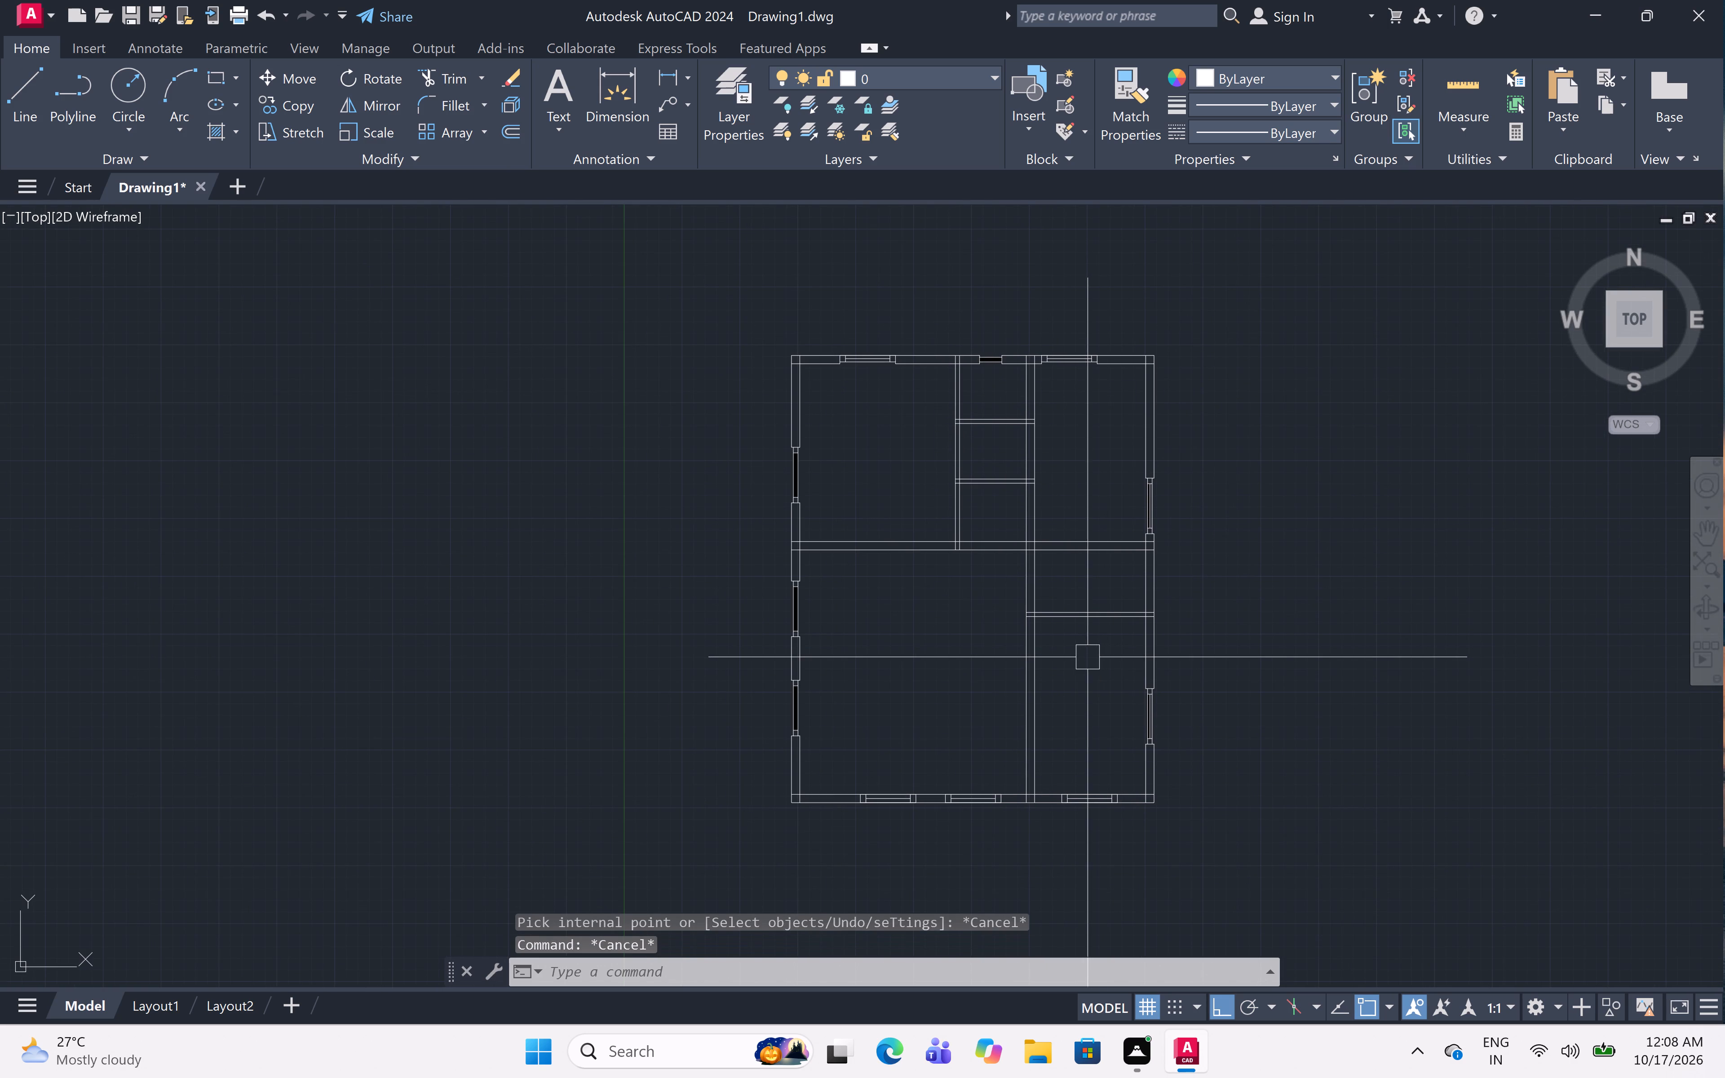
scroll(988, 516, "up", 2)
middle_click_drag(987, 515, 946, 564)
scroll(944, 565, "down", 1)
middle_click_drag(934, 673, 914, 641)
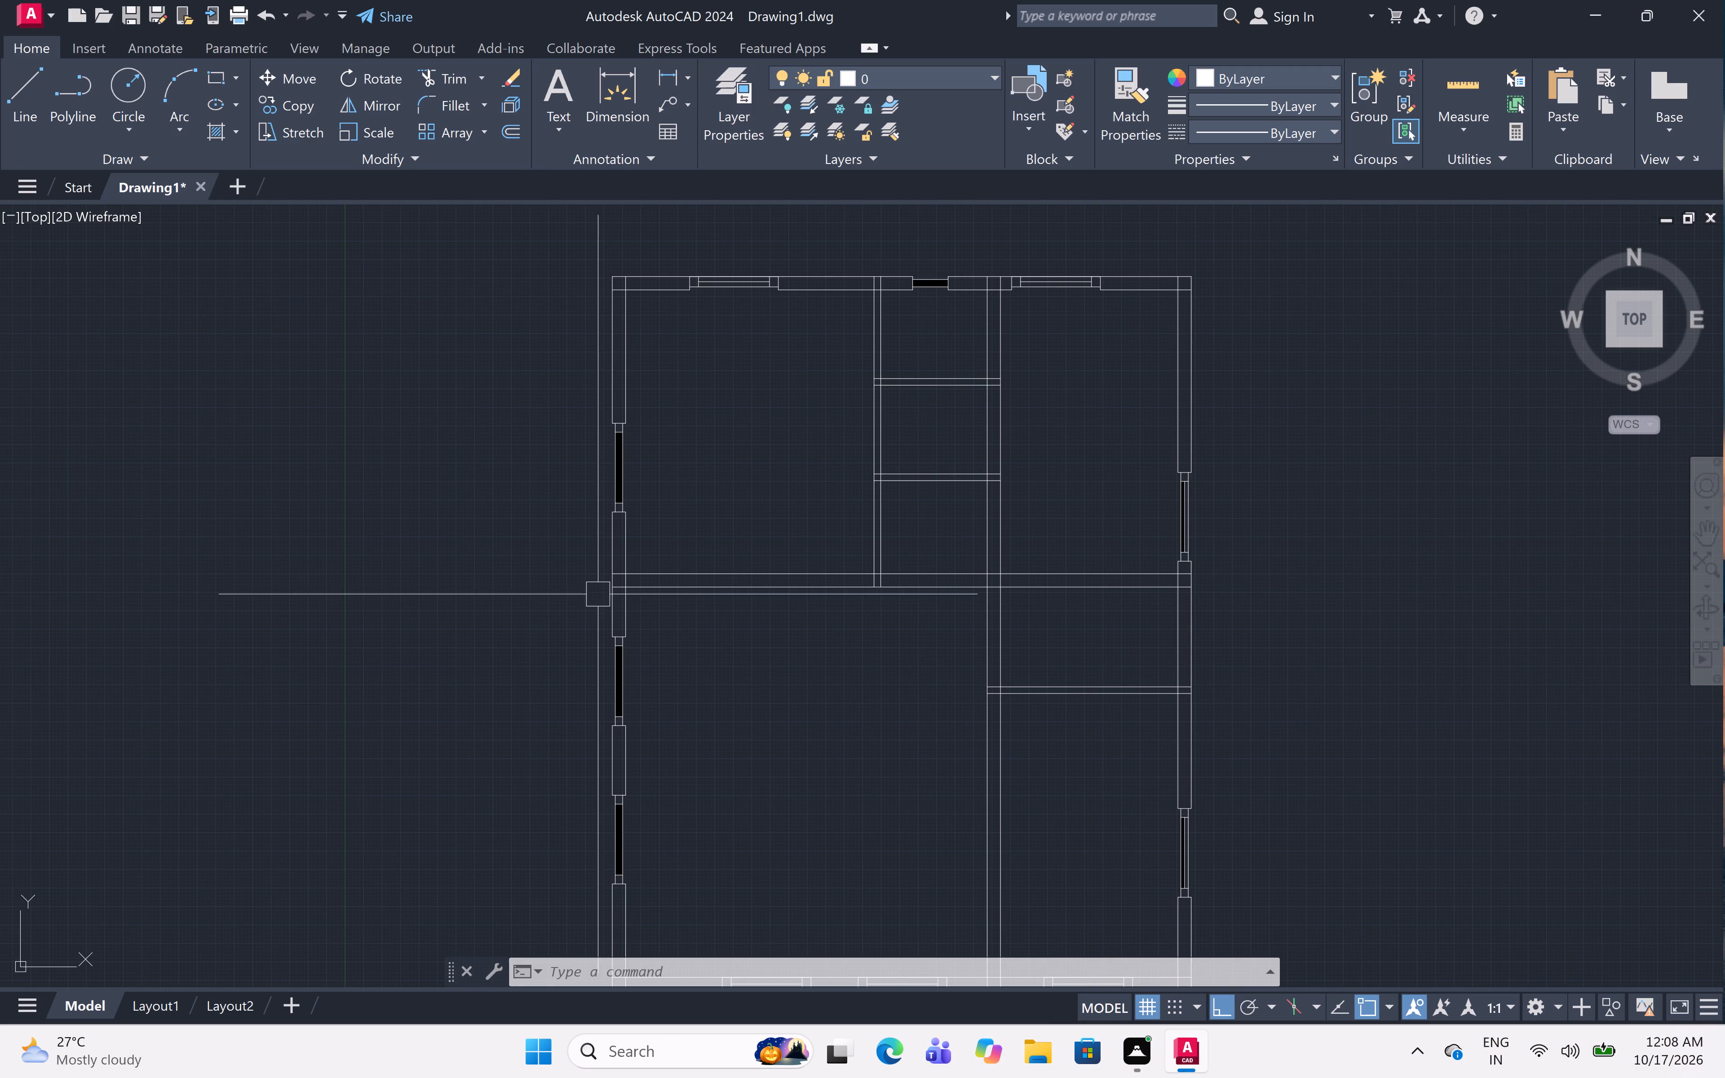
From the left wall's inner face at the horizontal wall's lower face, draw line segments 3" right and 3' up, retracing to the base.
scroll(600, 584, "up", 2)
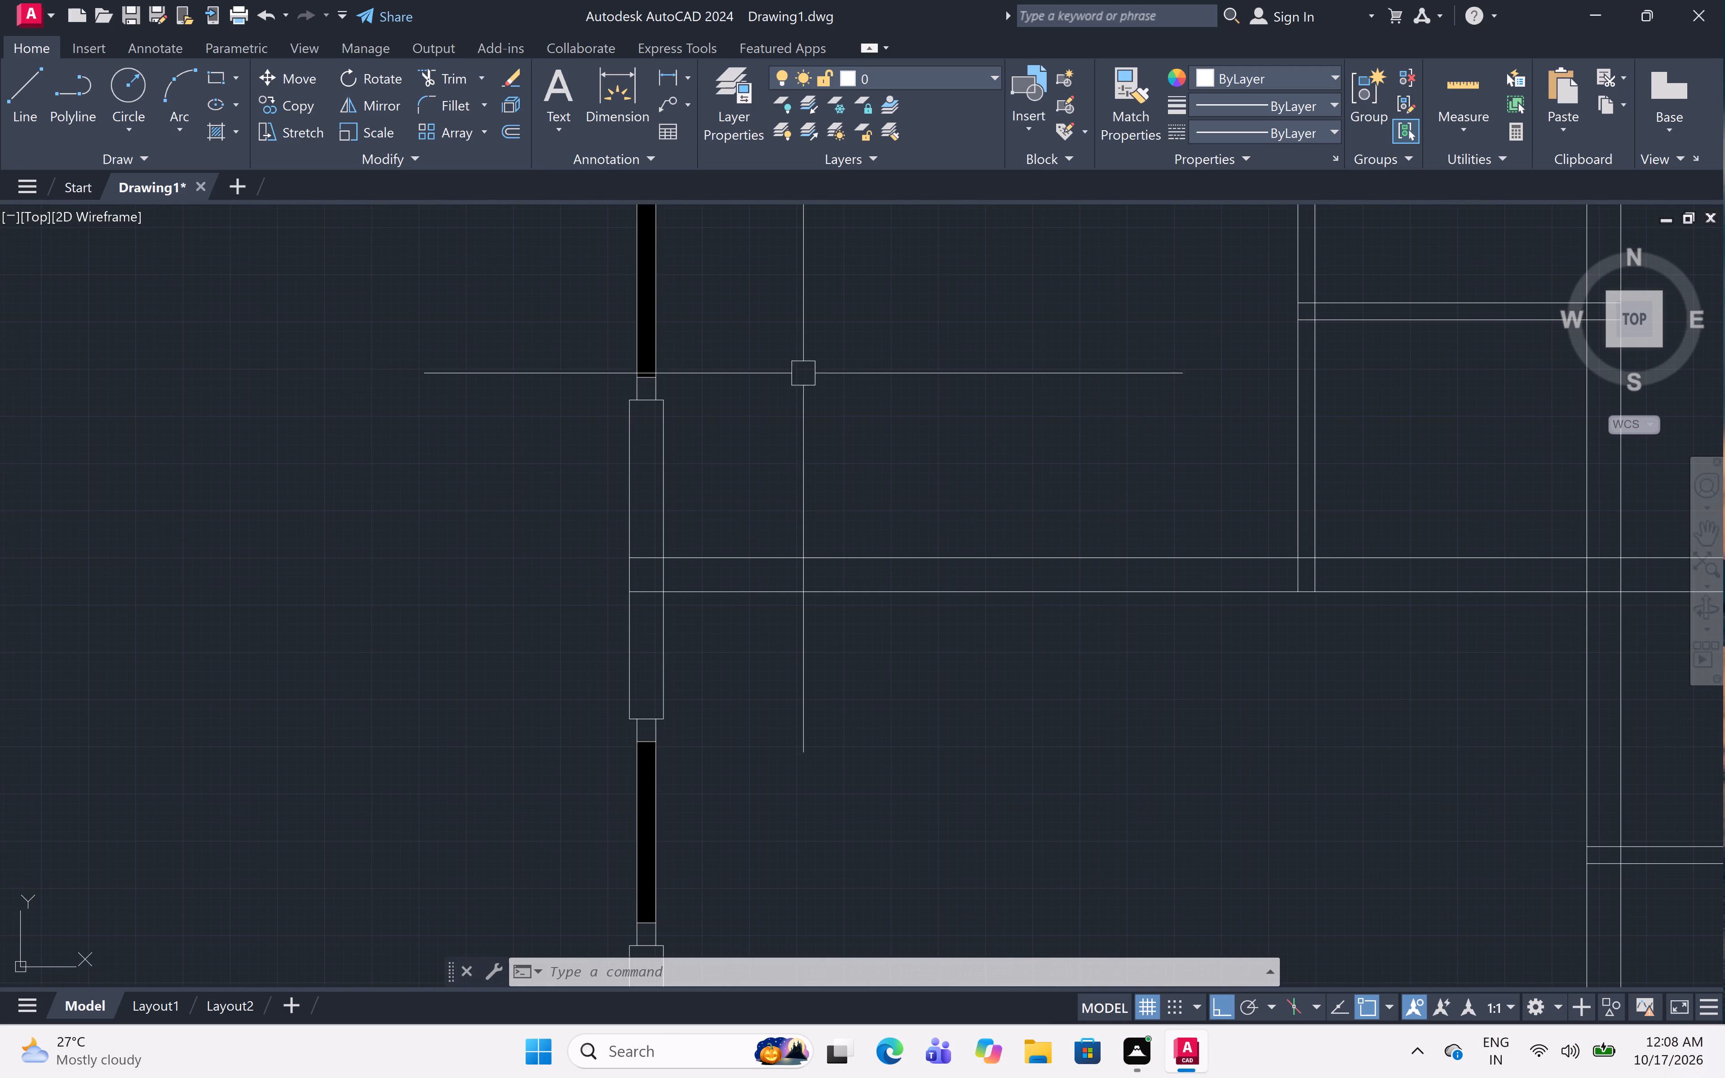
type("l")
key("space")
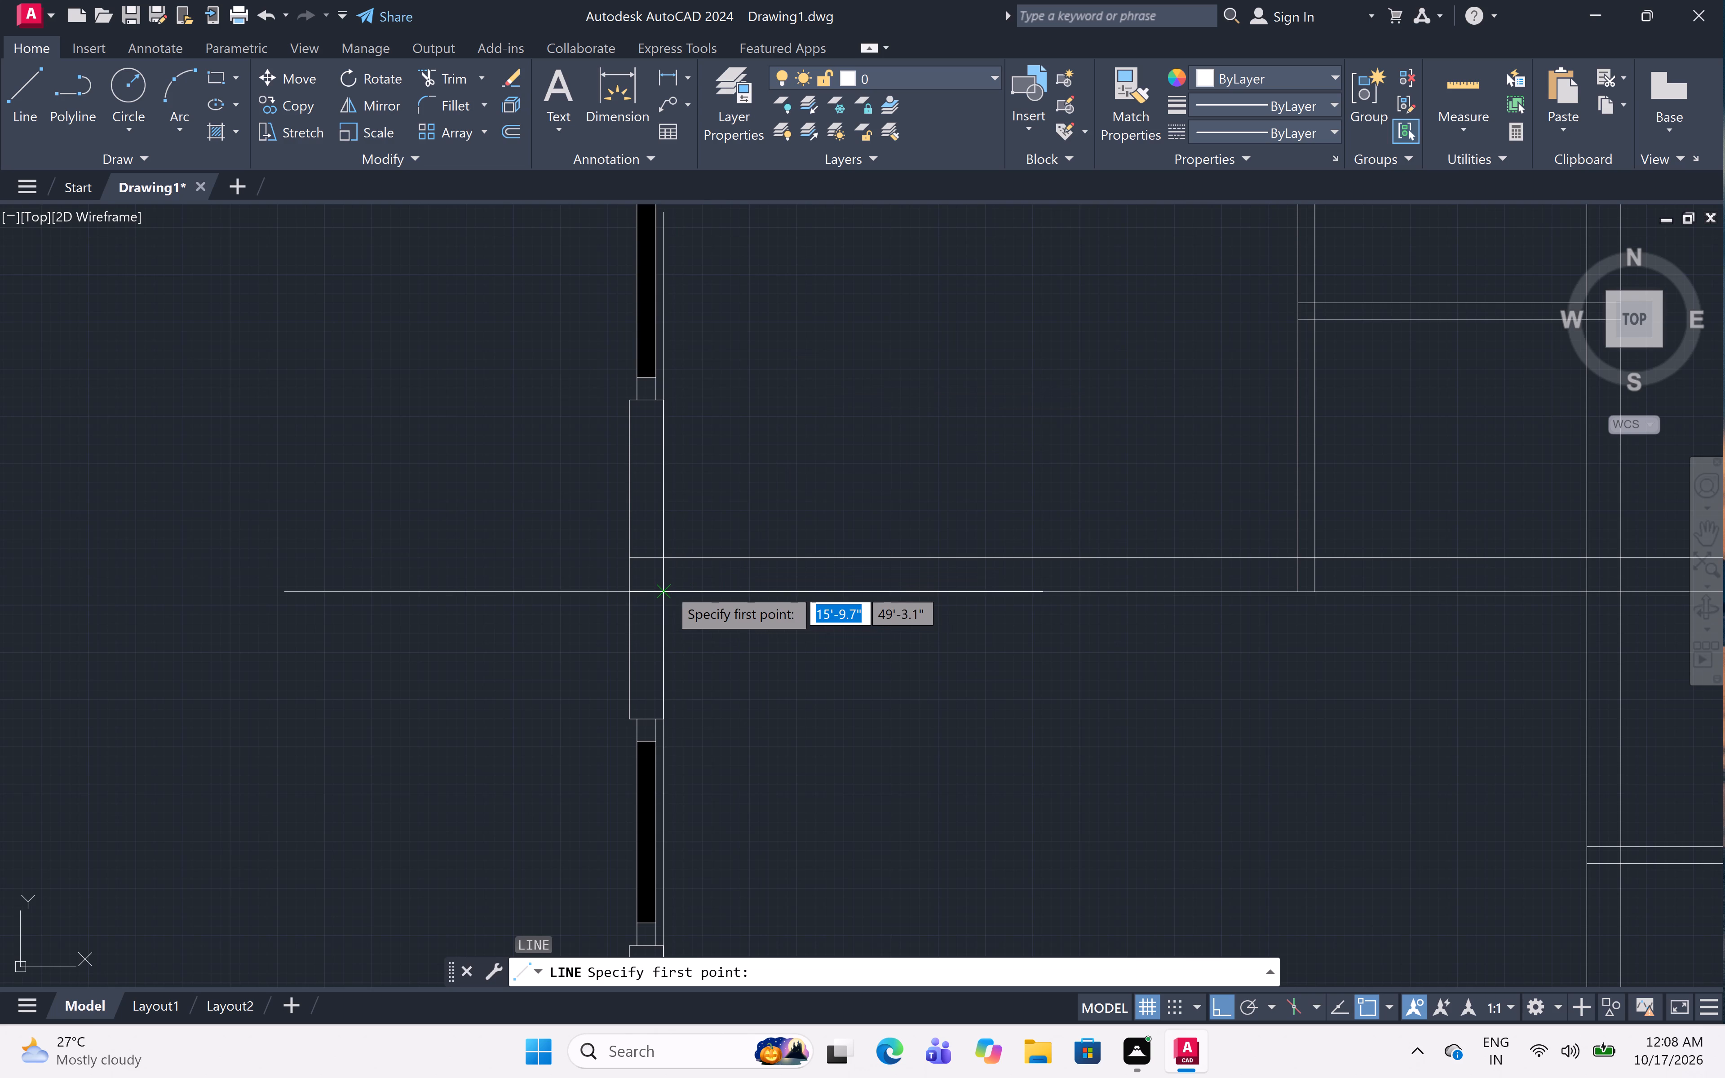
left_click(668, 587)
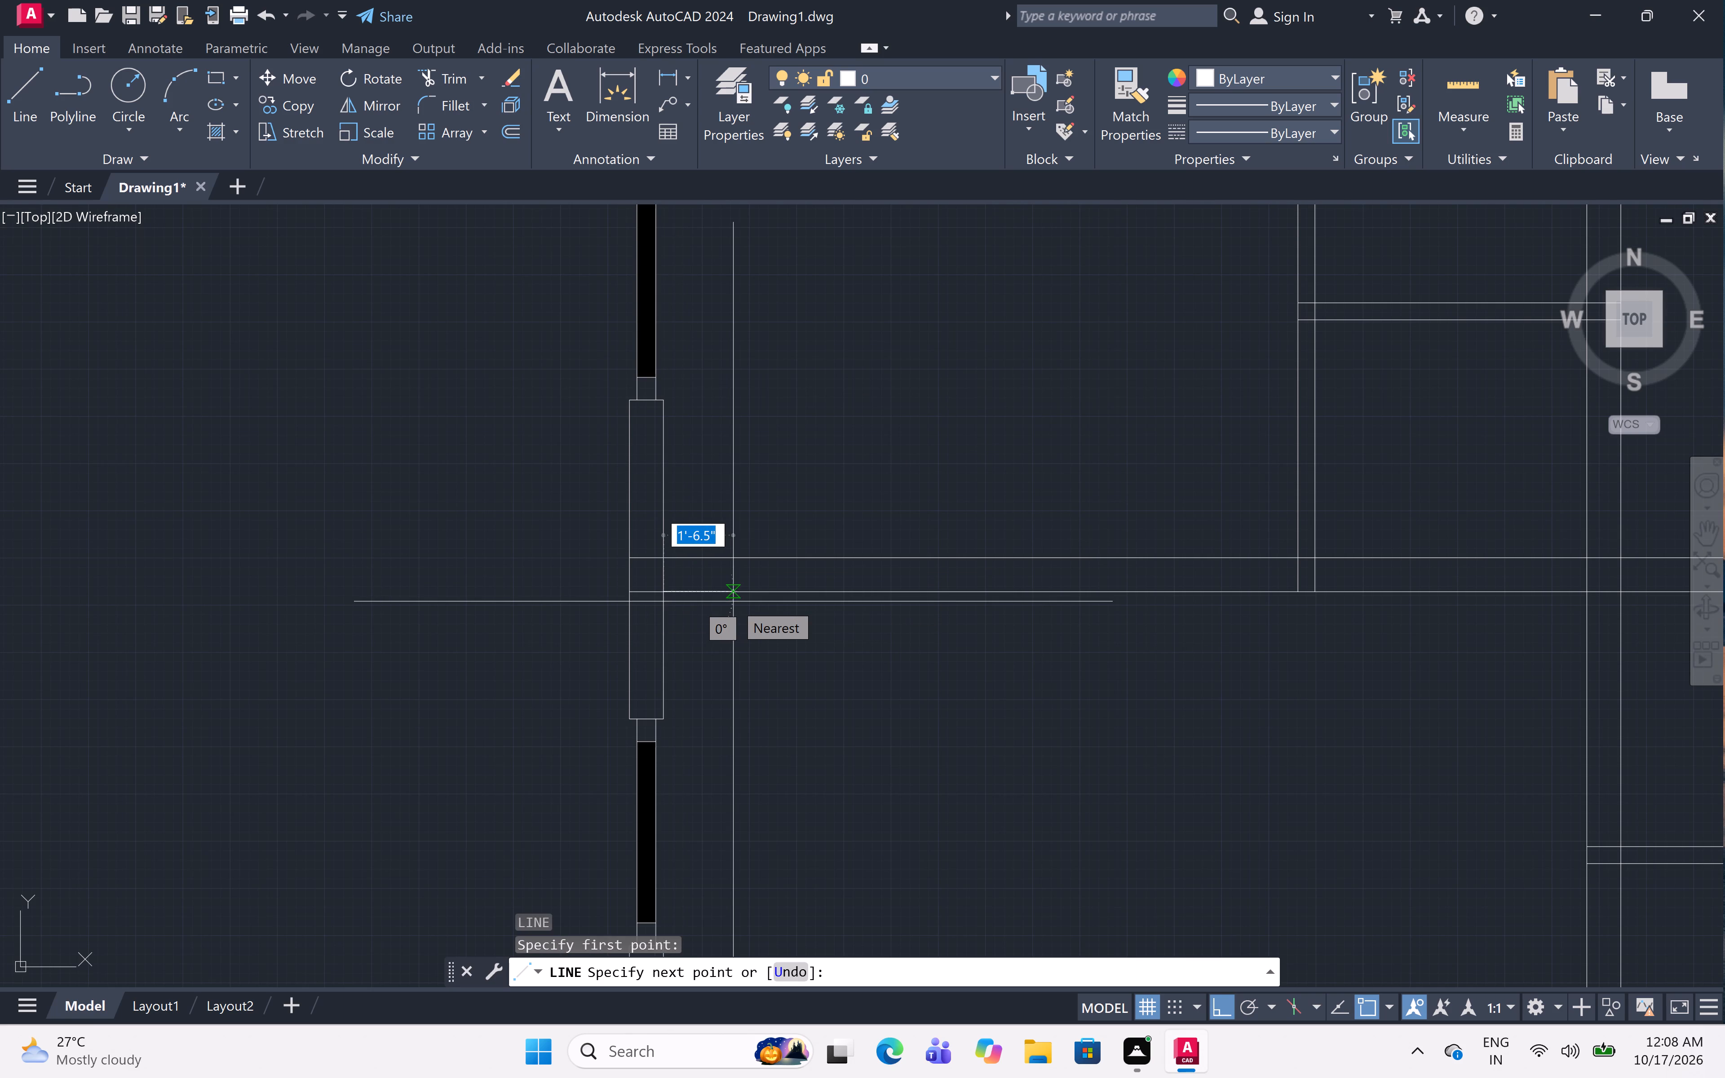
key("3")
type("\"")
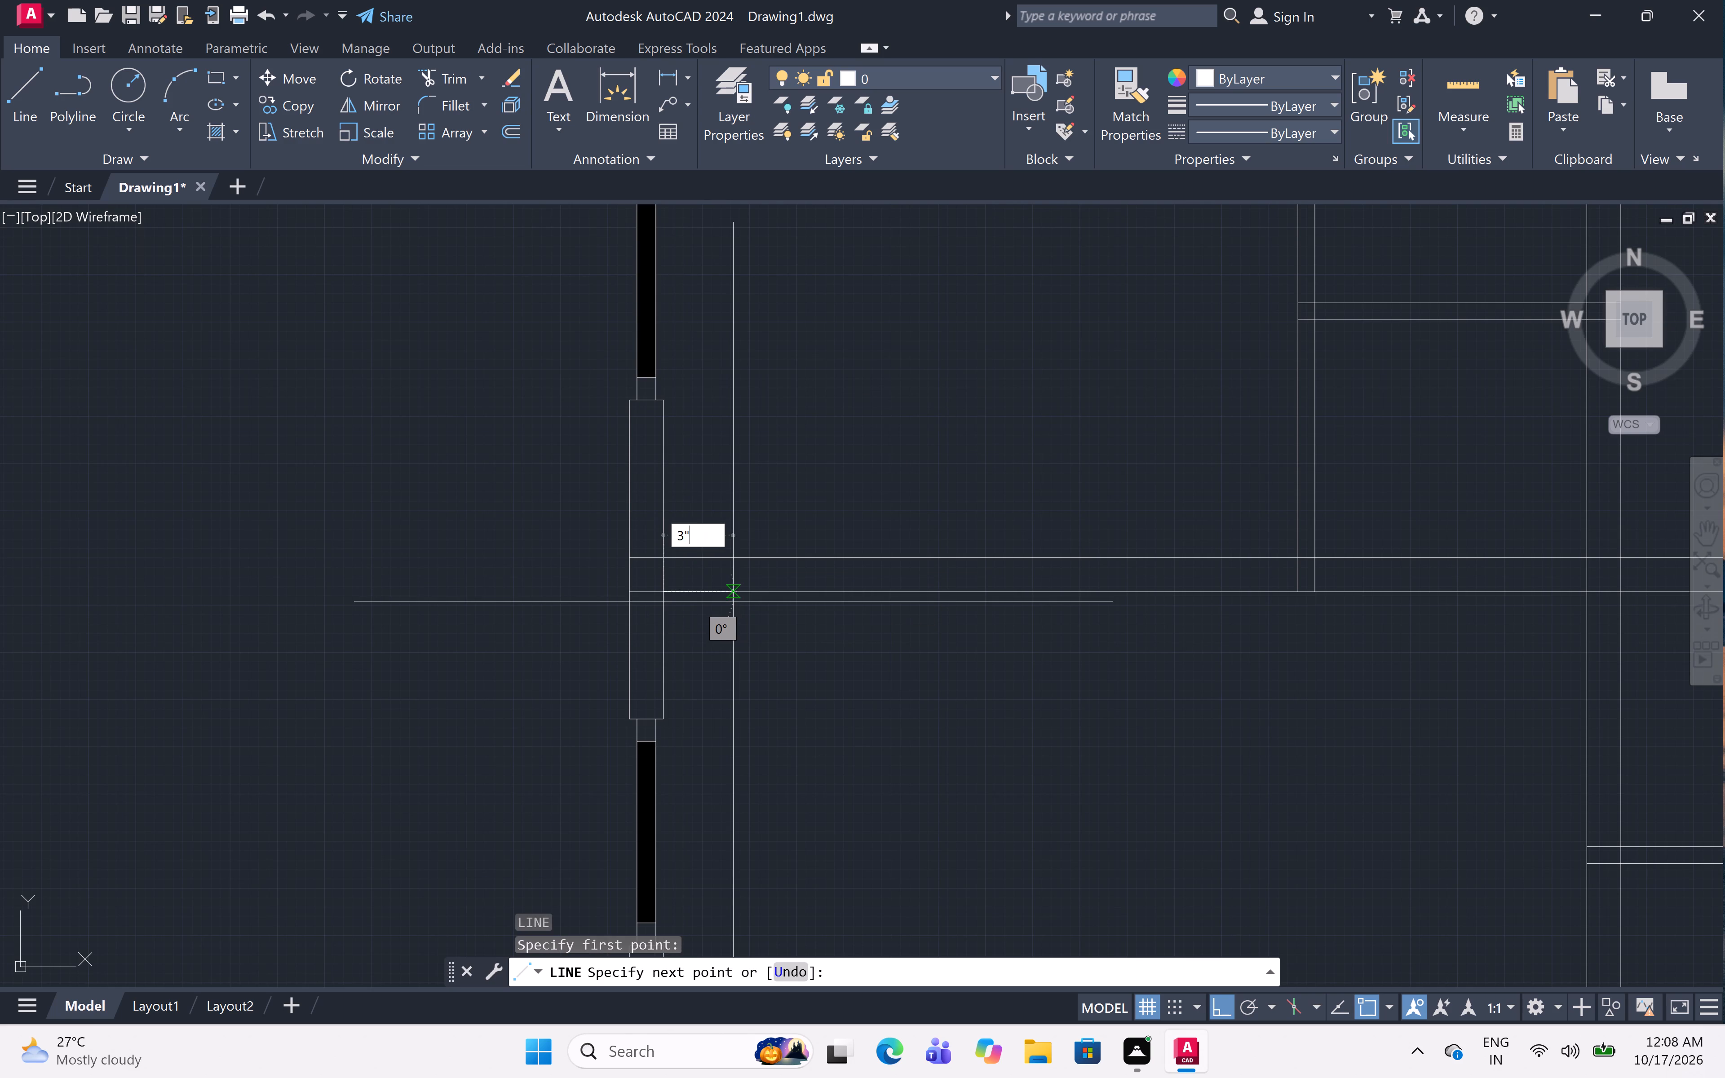
key("space")
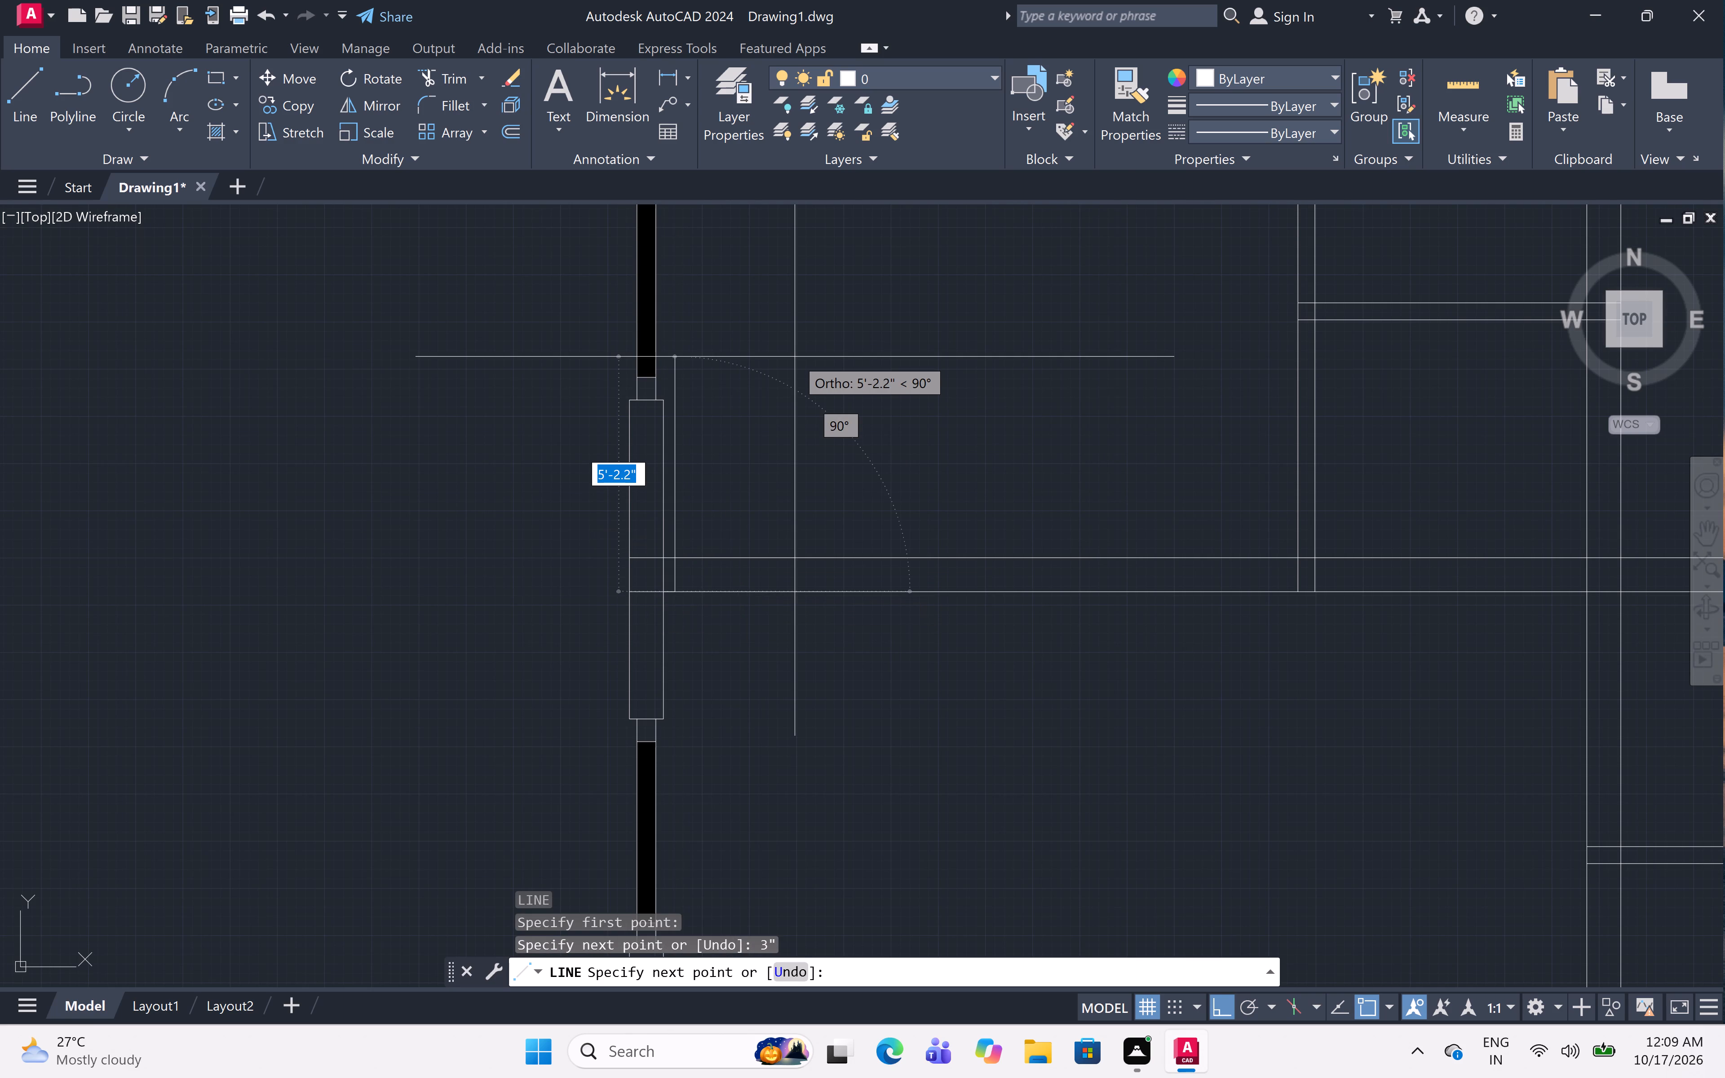
key("ctrl+z")
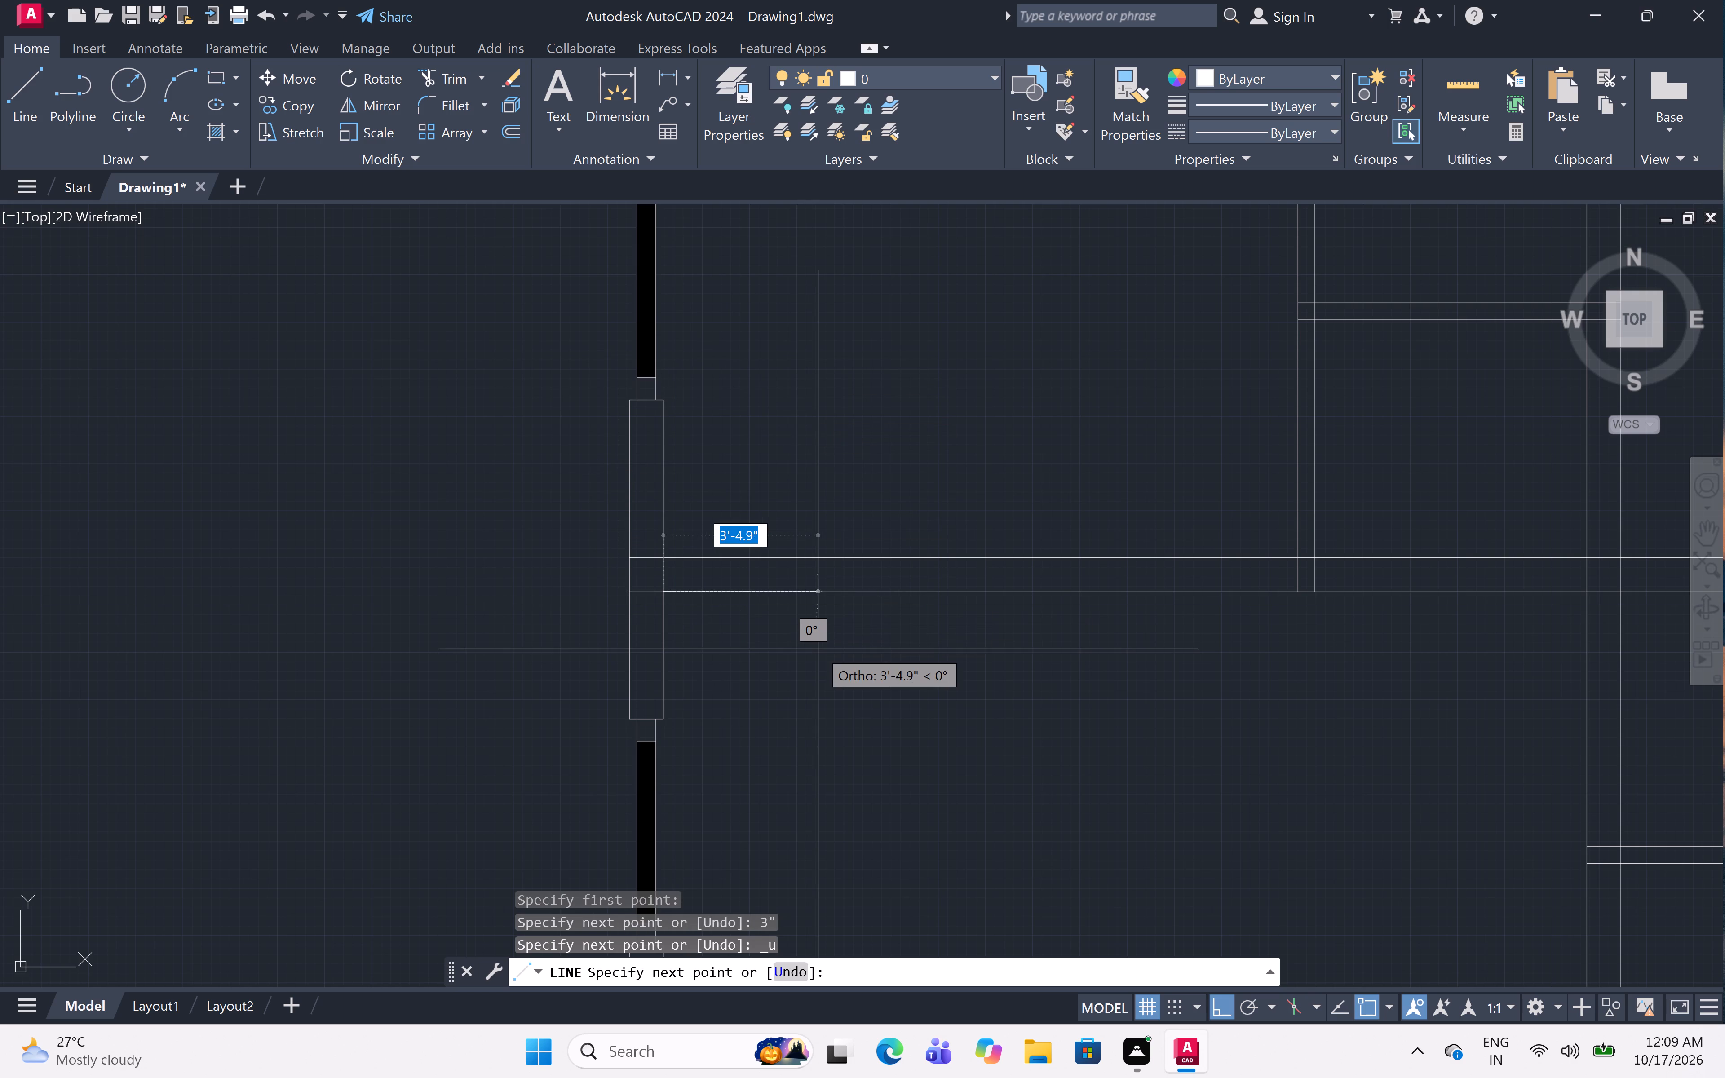
key("3")
key("shift+quotedbl")
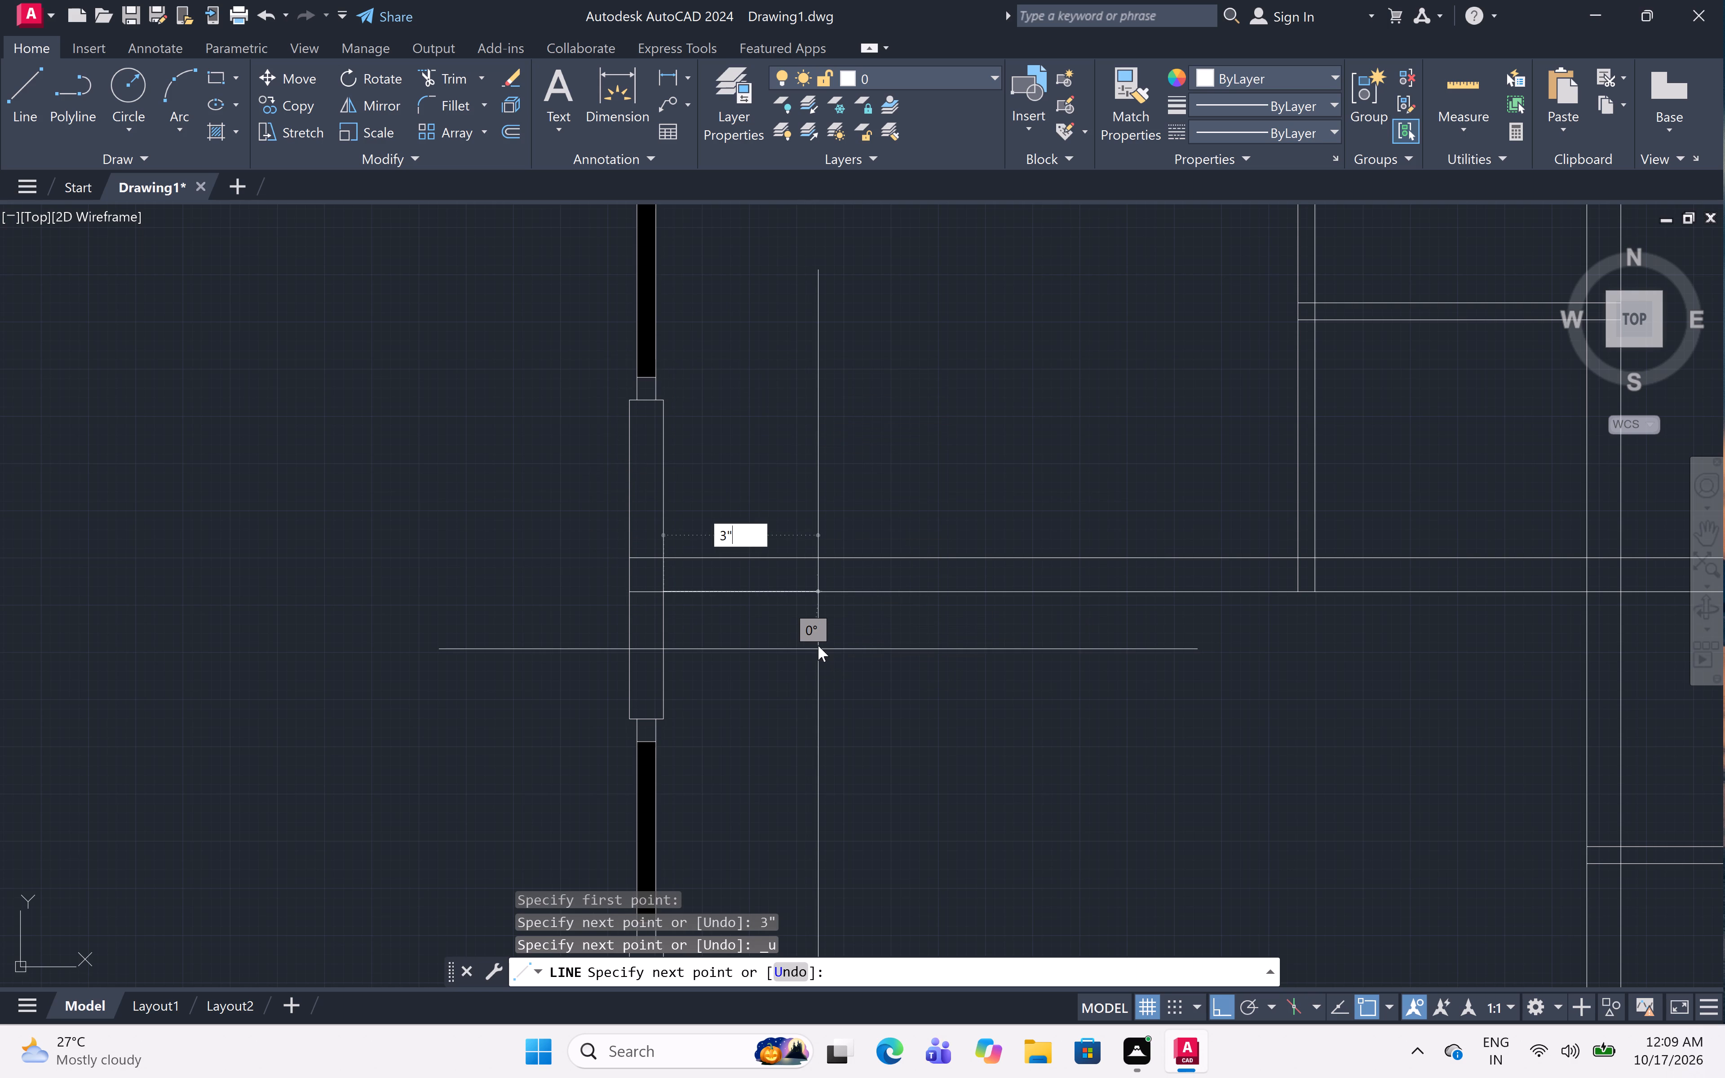
key("space")
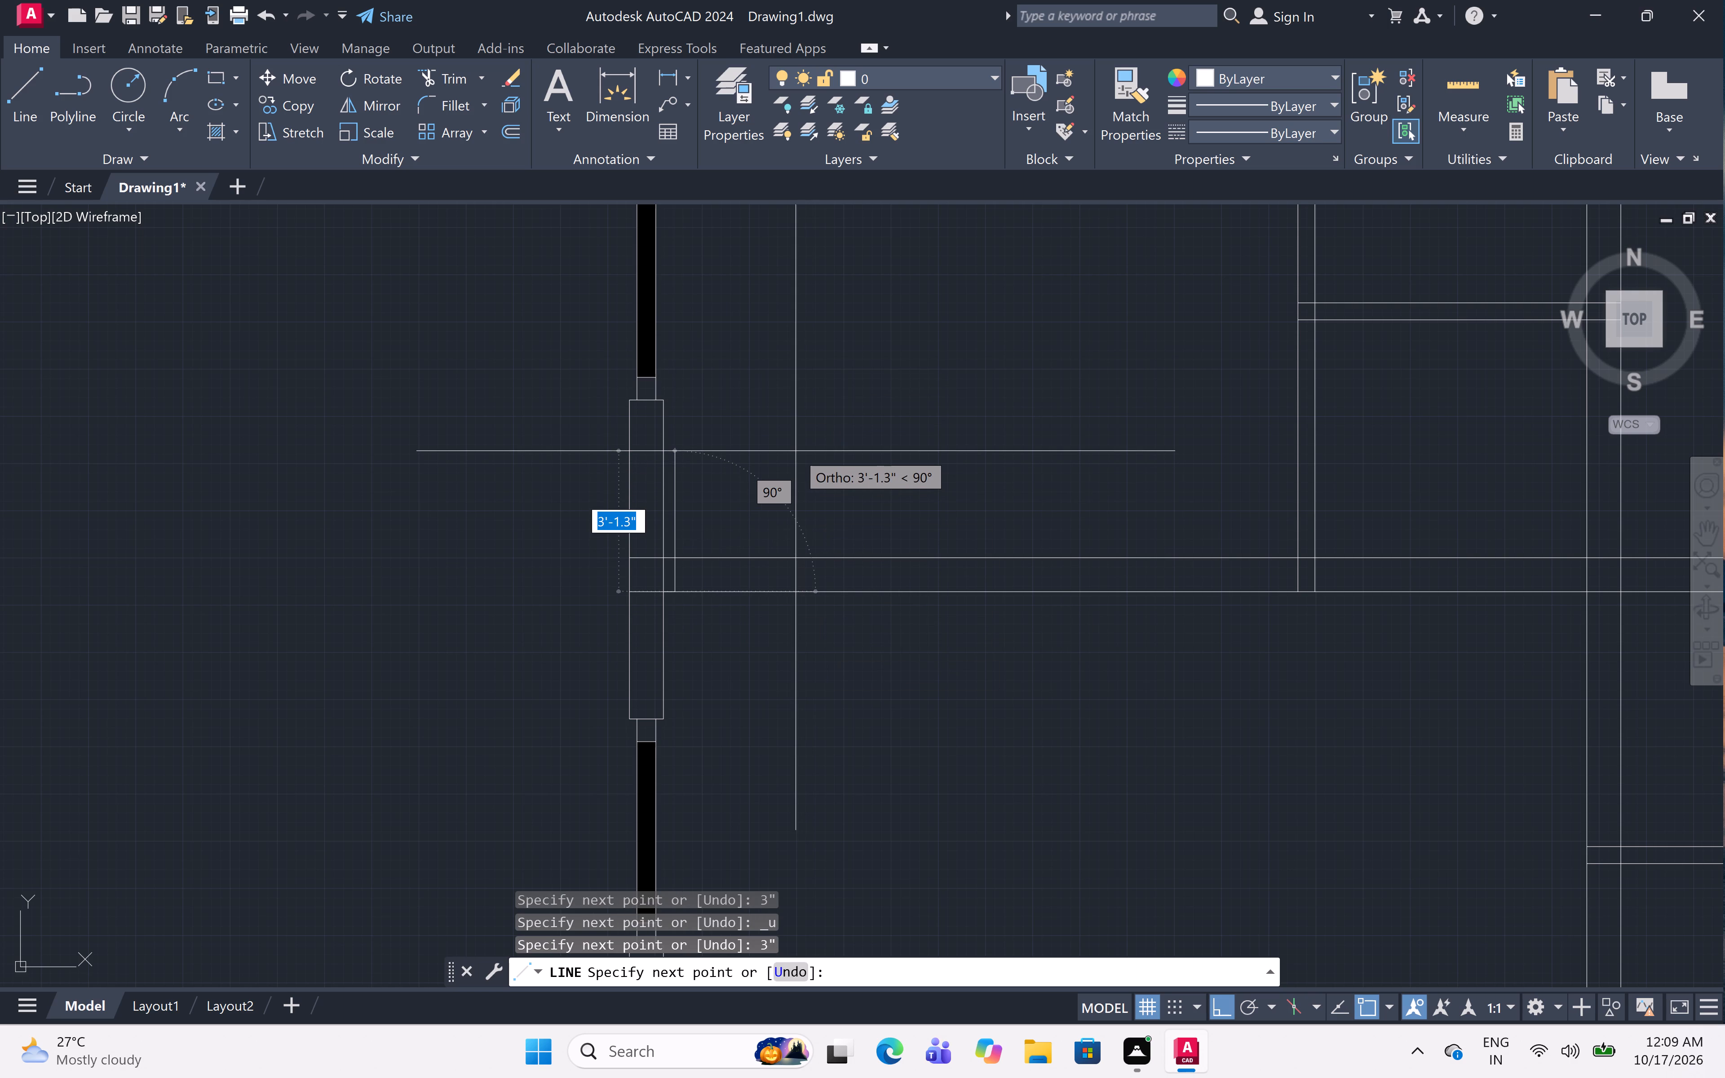
type("3'")
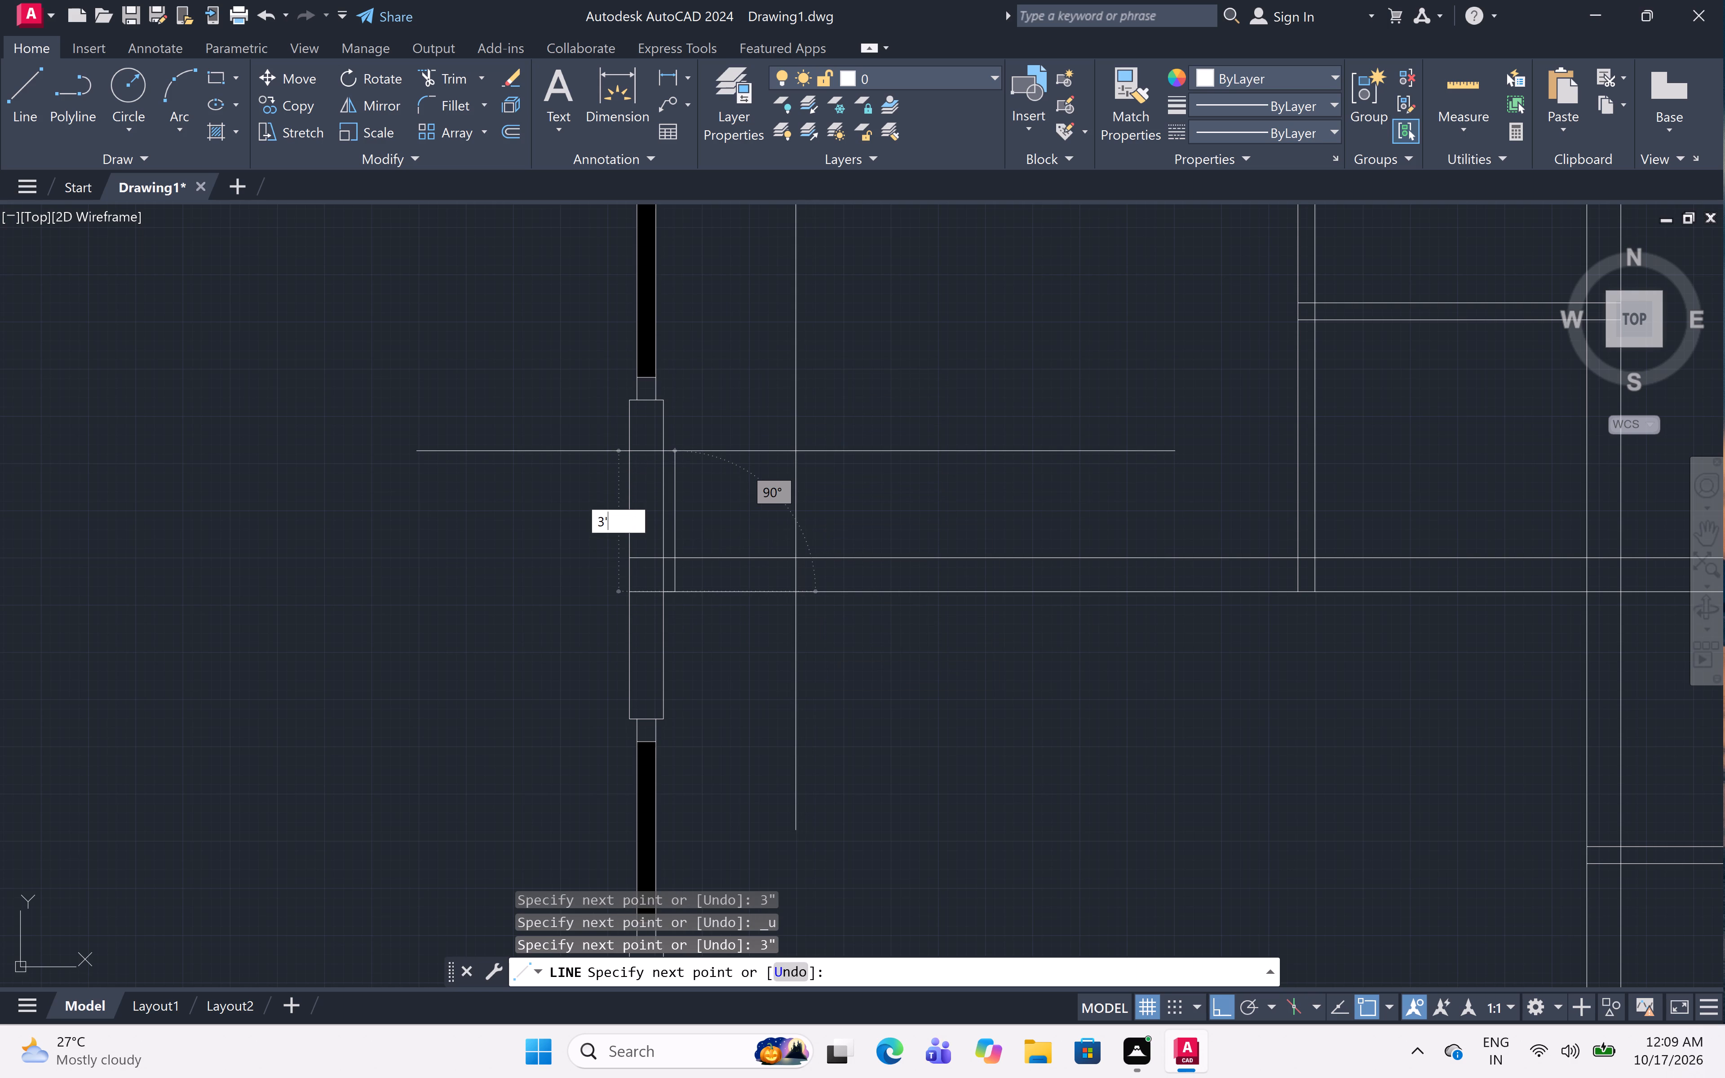
key("space")
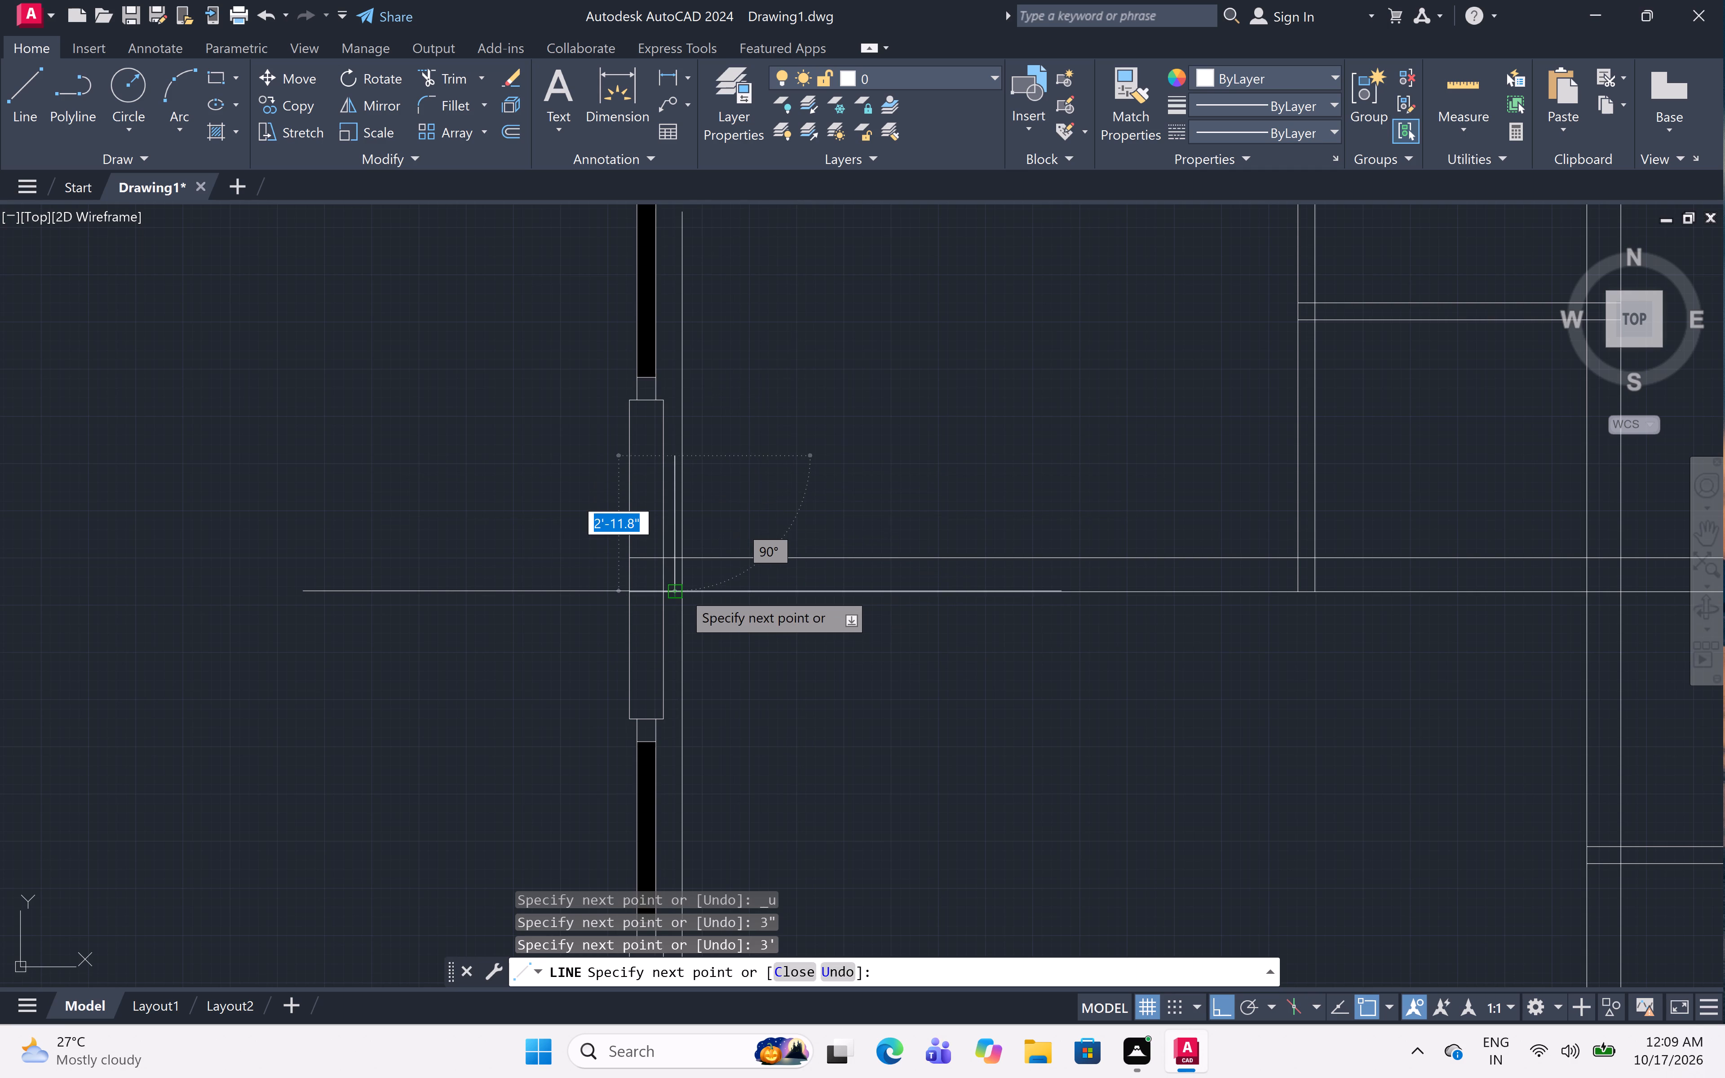
left_click(673, 588)
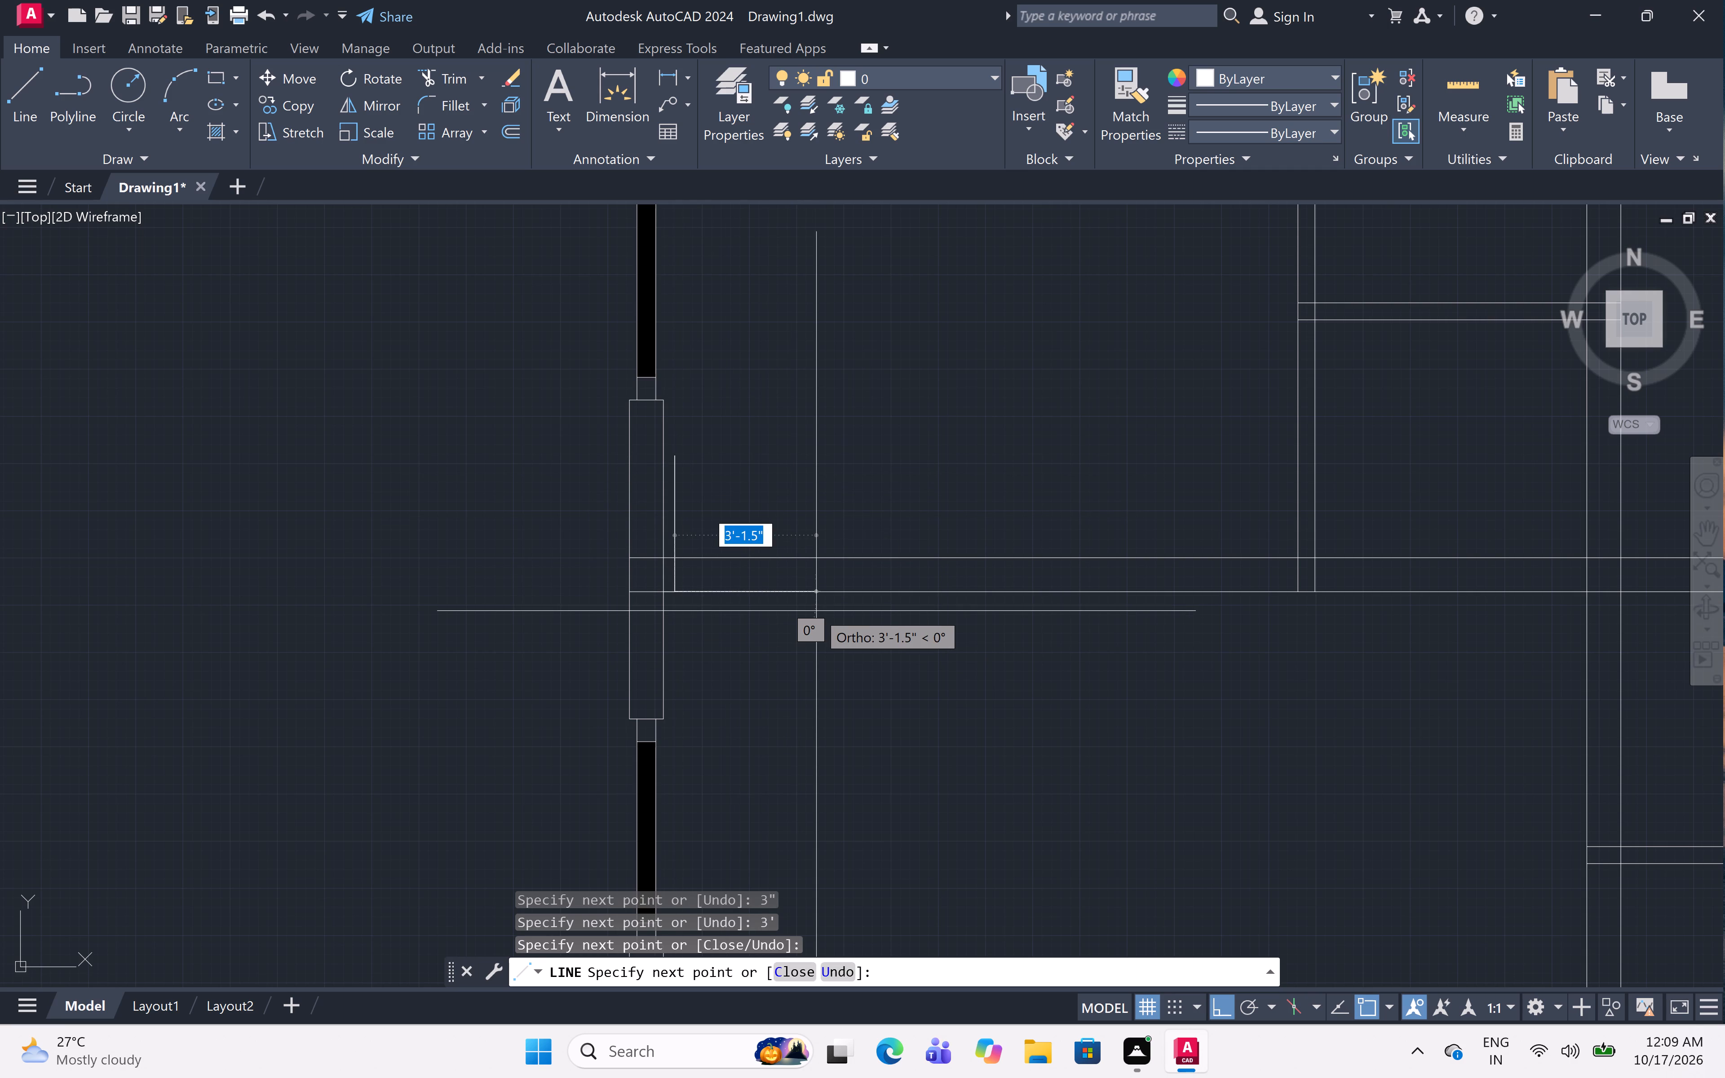
Continue the line 3' right along the horizontal wall's lower face and up across the wall to its upper face, finishing the door opening.
key("3")
key("apostrophe")
key("space")
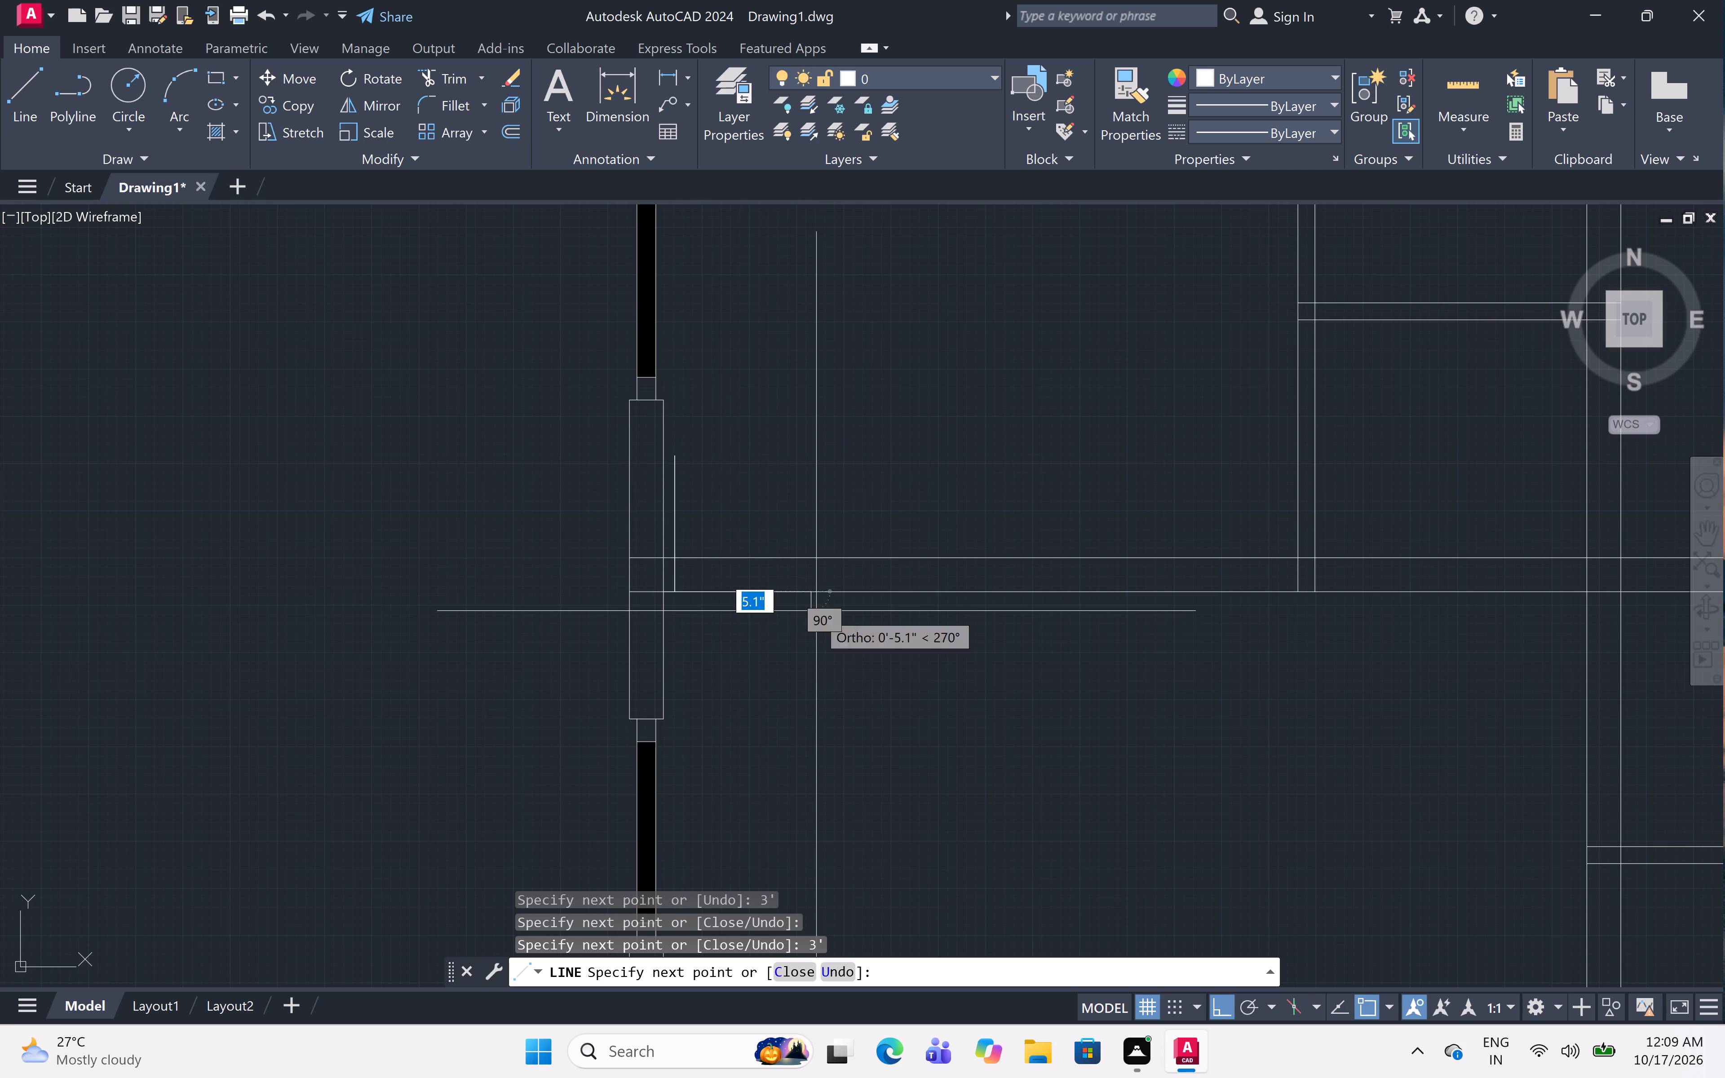
left_click(814, 562)
key("Escape")
From the upper small-room partition's top-left corner, draw line segments 1" up and 2'8" right, retracing to the vertical partition's left face.
scroll(868, 516, "down", 3)
middle_click_drag(867, 516, 835, 614)
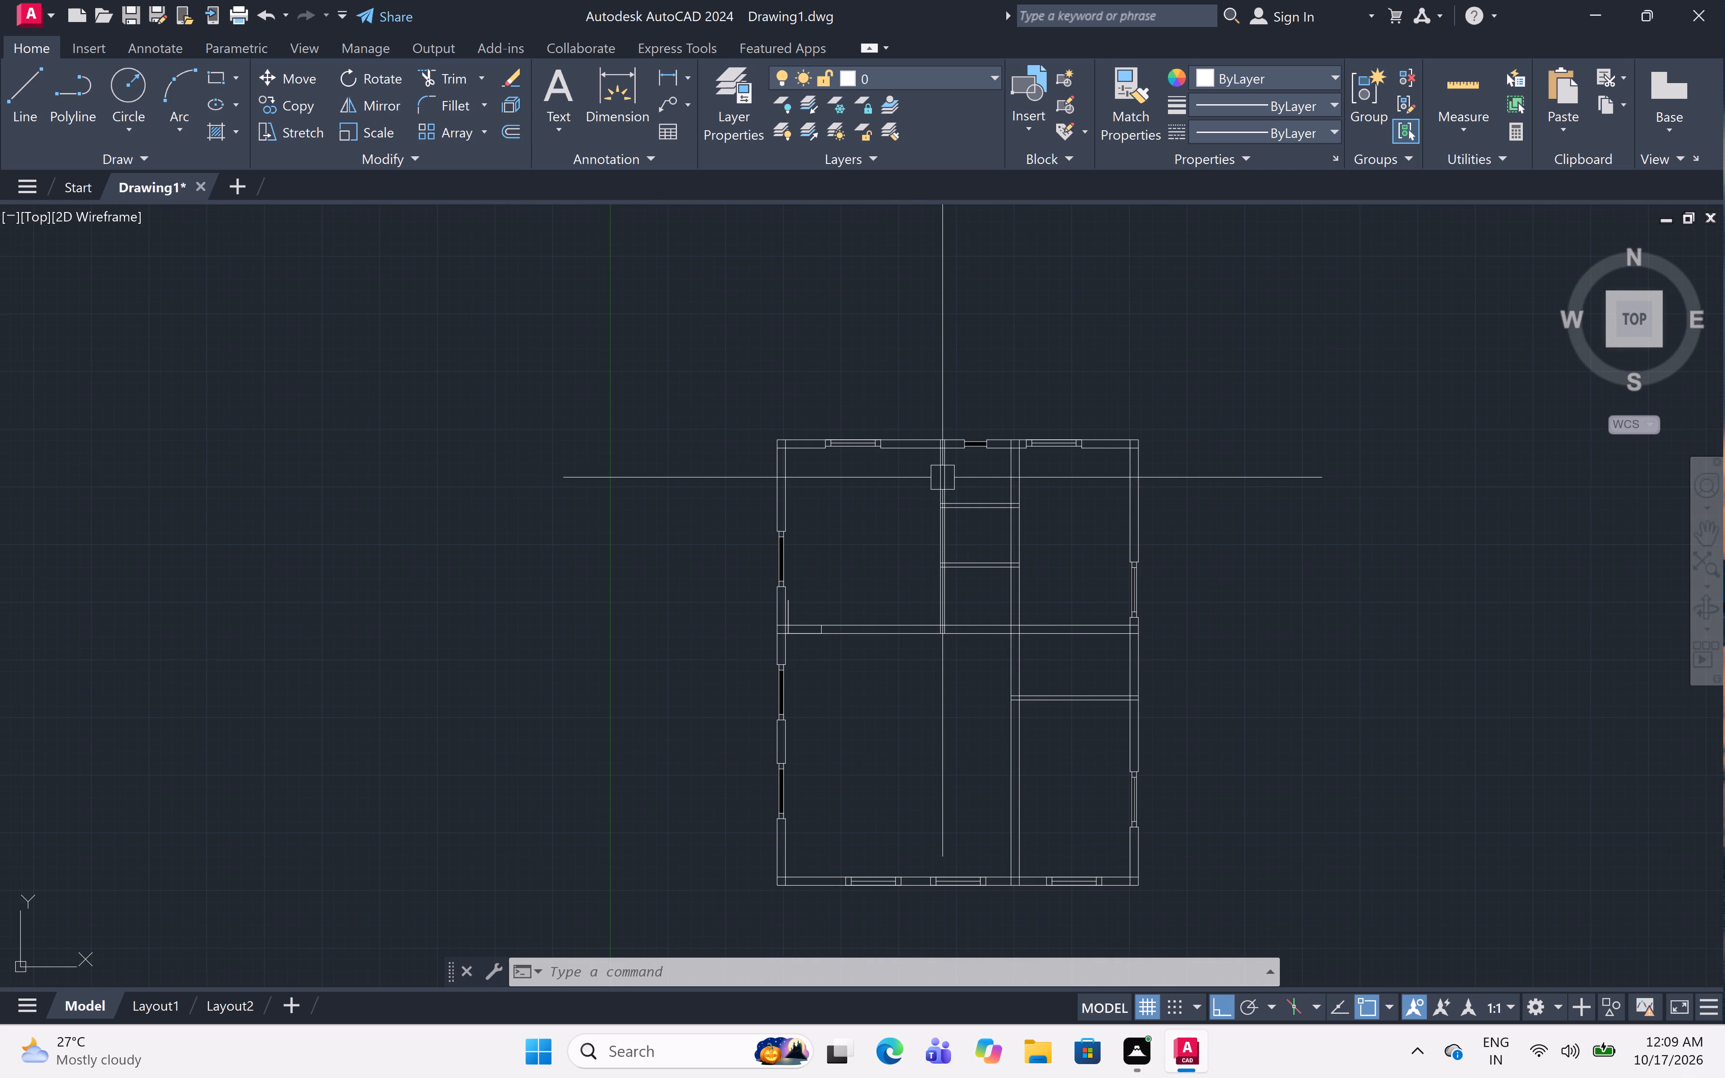
scroll(942, 477, "up", 3)
scroll(958, 536, "up", 1)
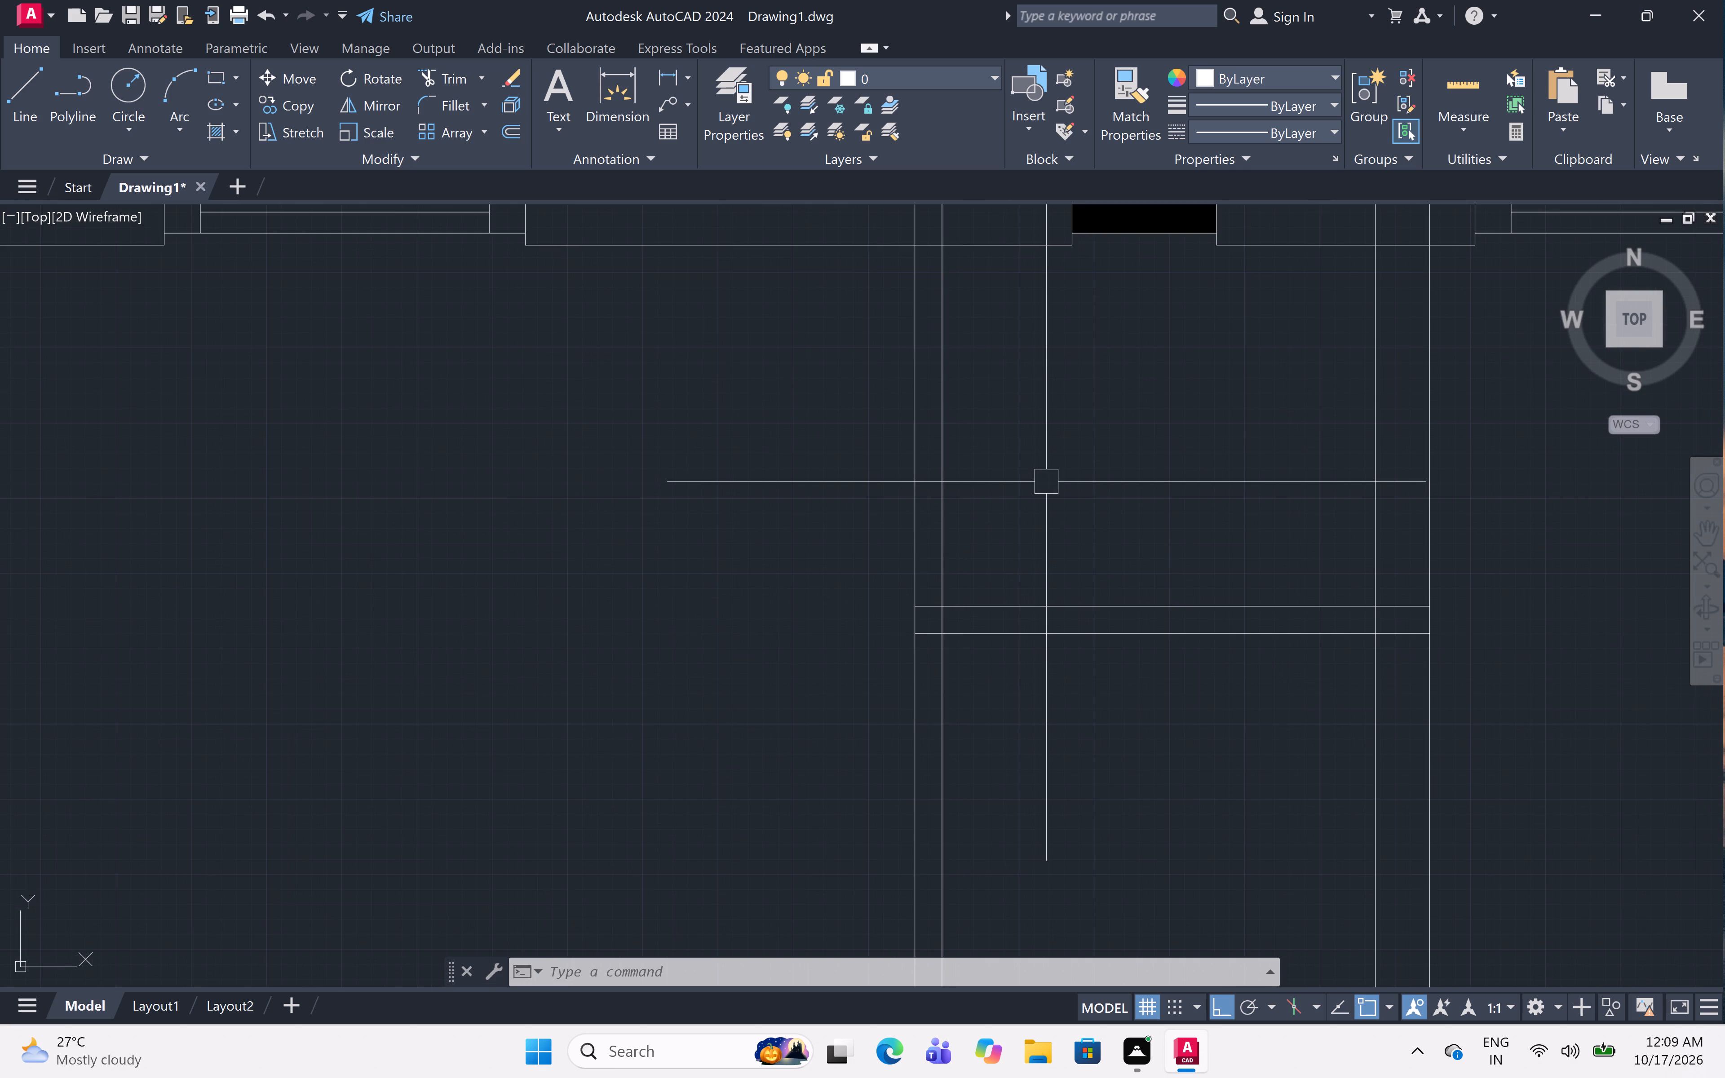
key("l")
key("space")
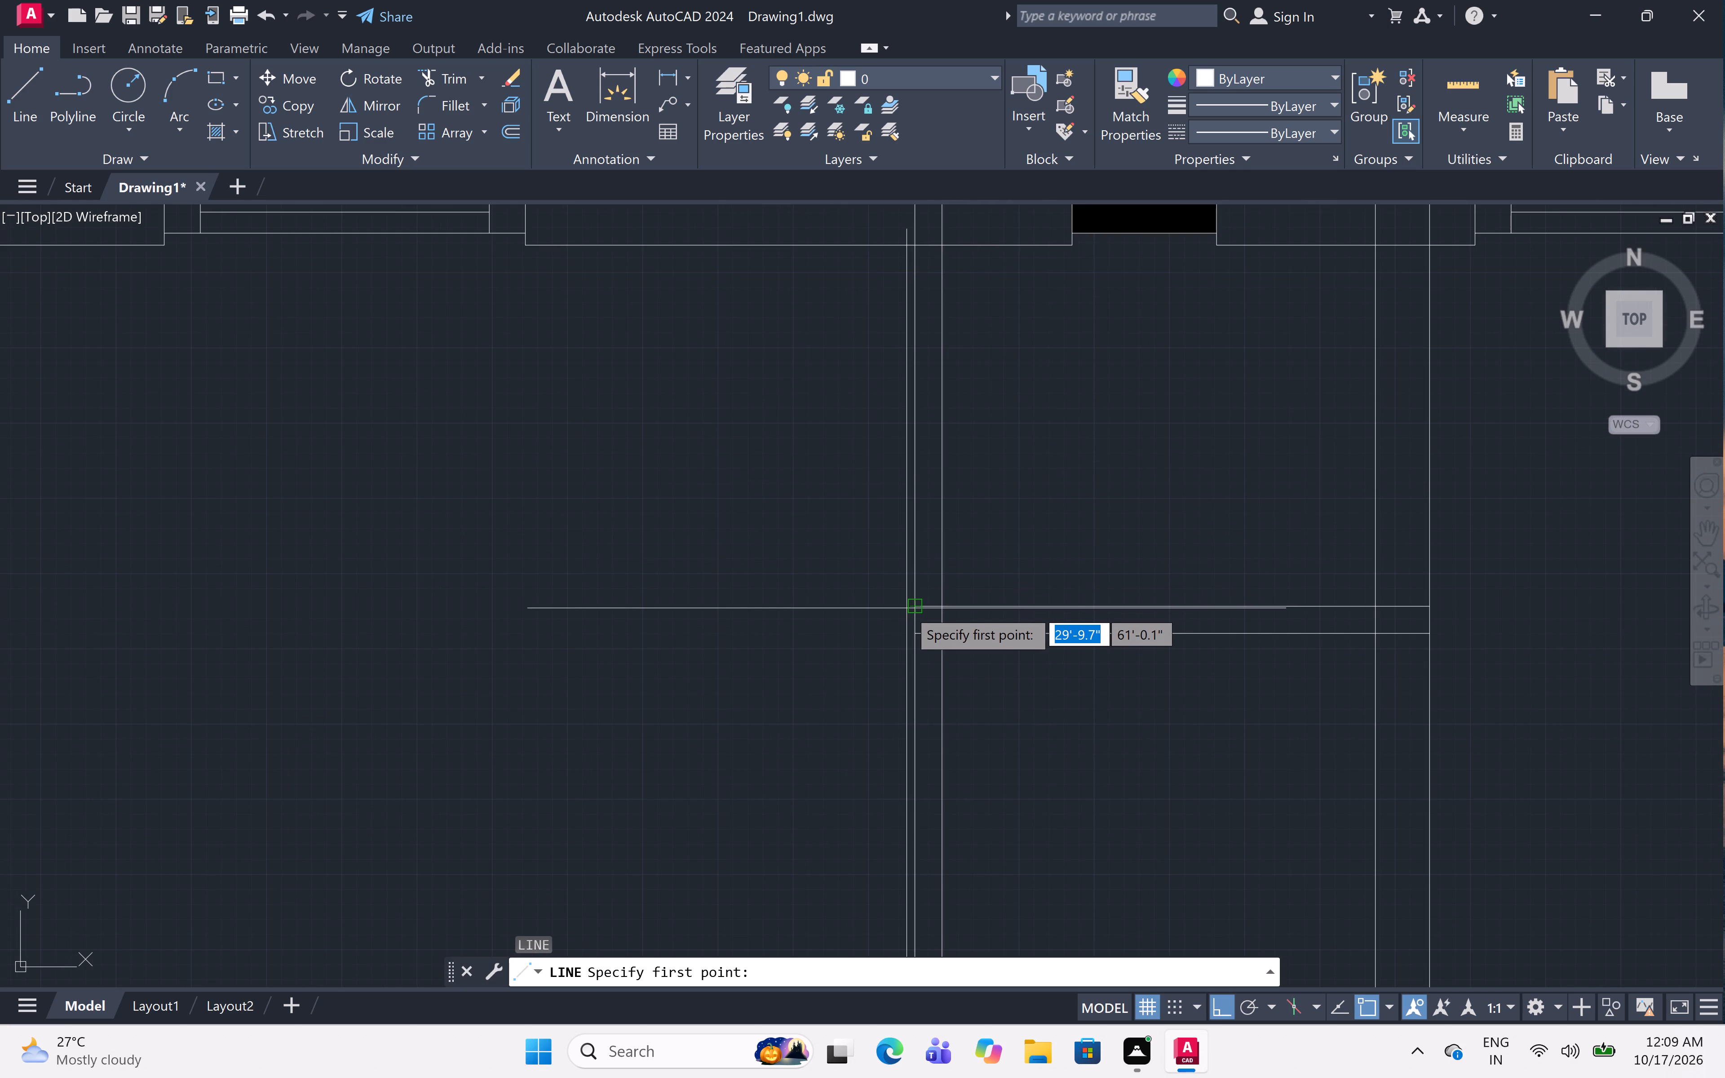
left_click(912, 607)
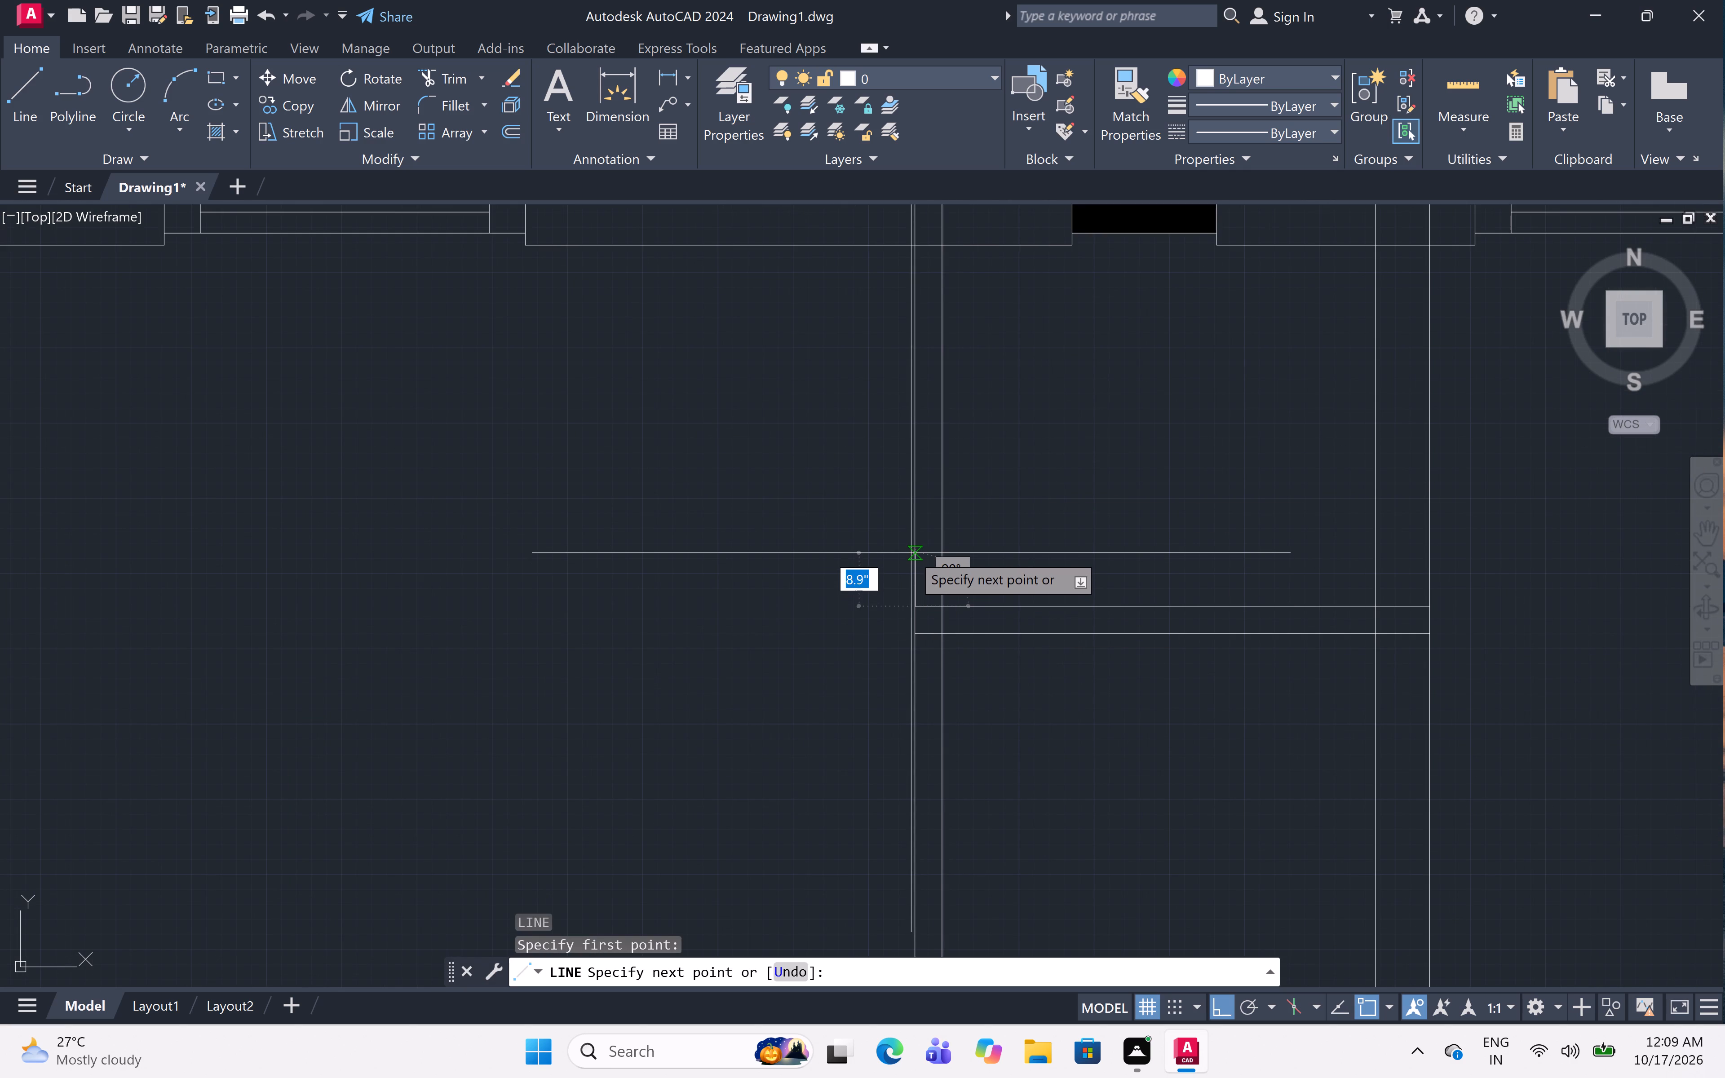
key("1")
type("\"")
key("space")
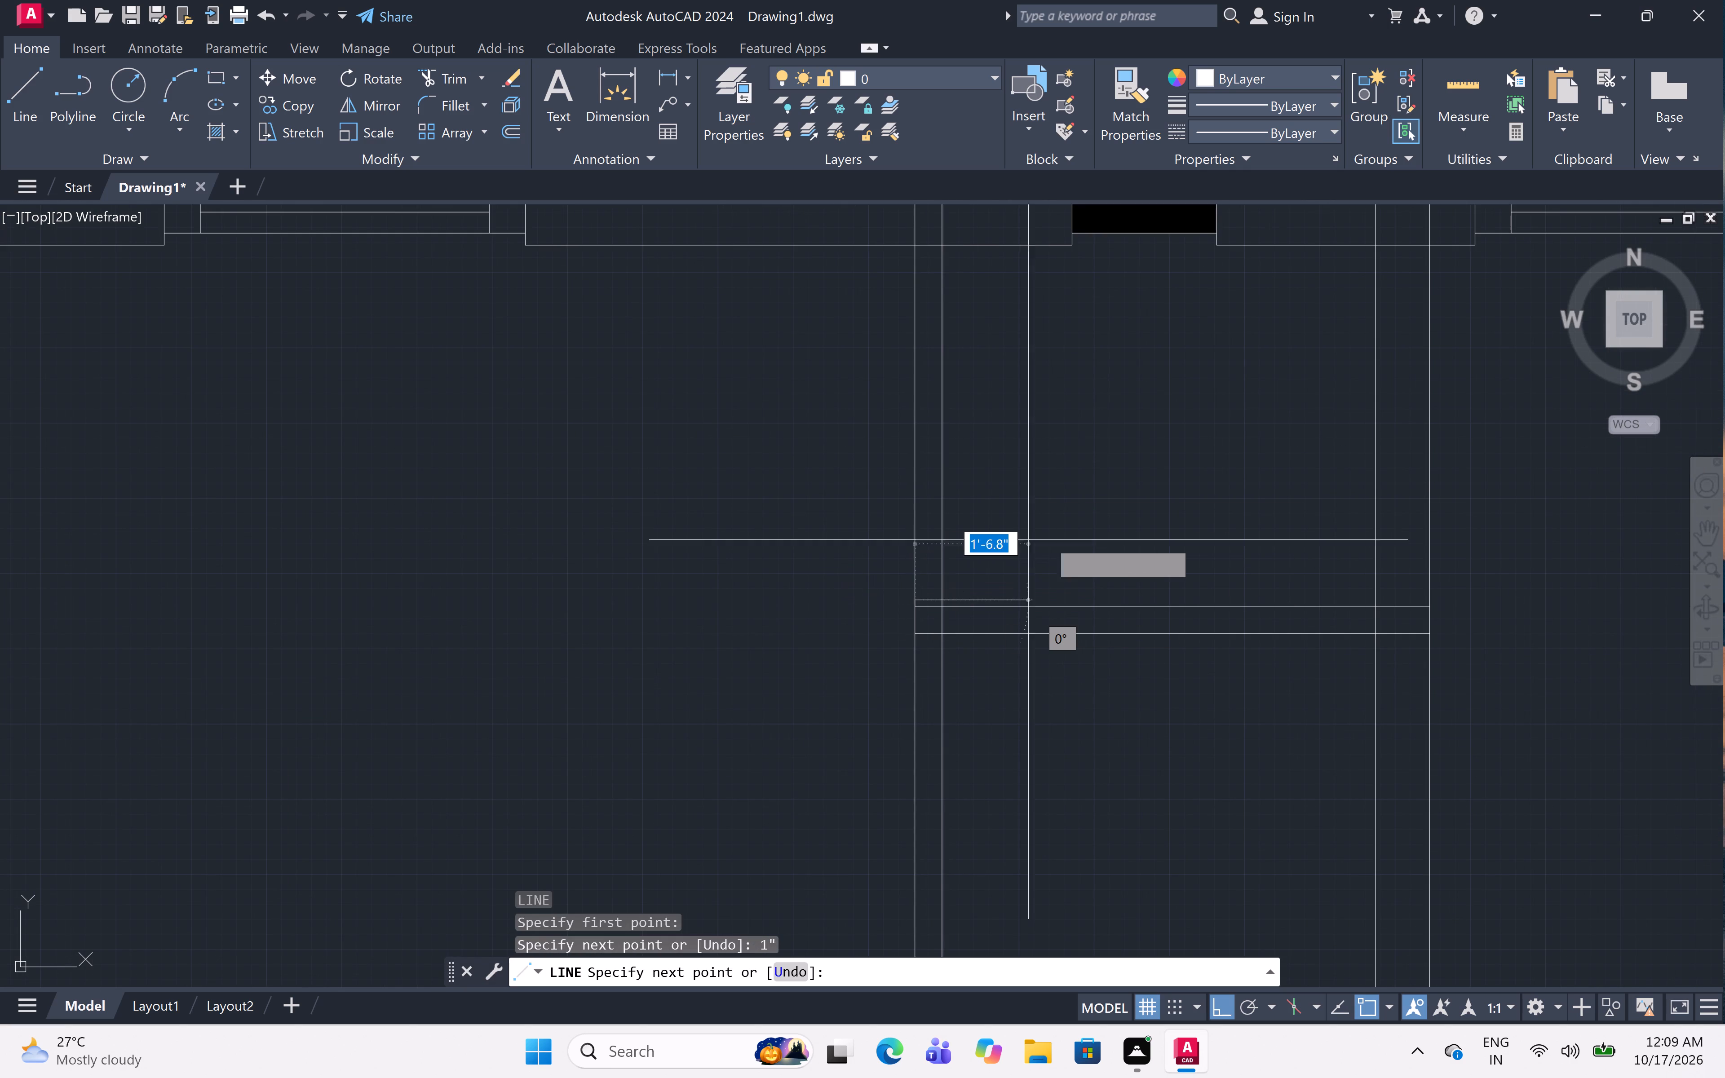
key("2")
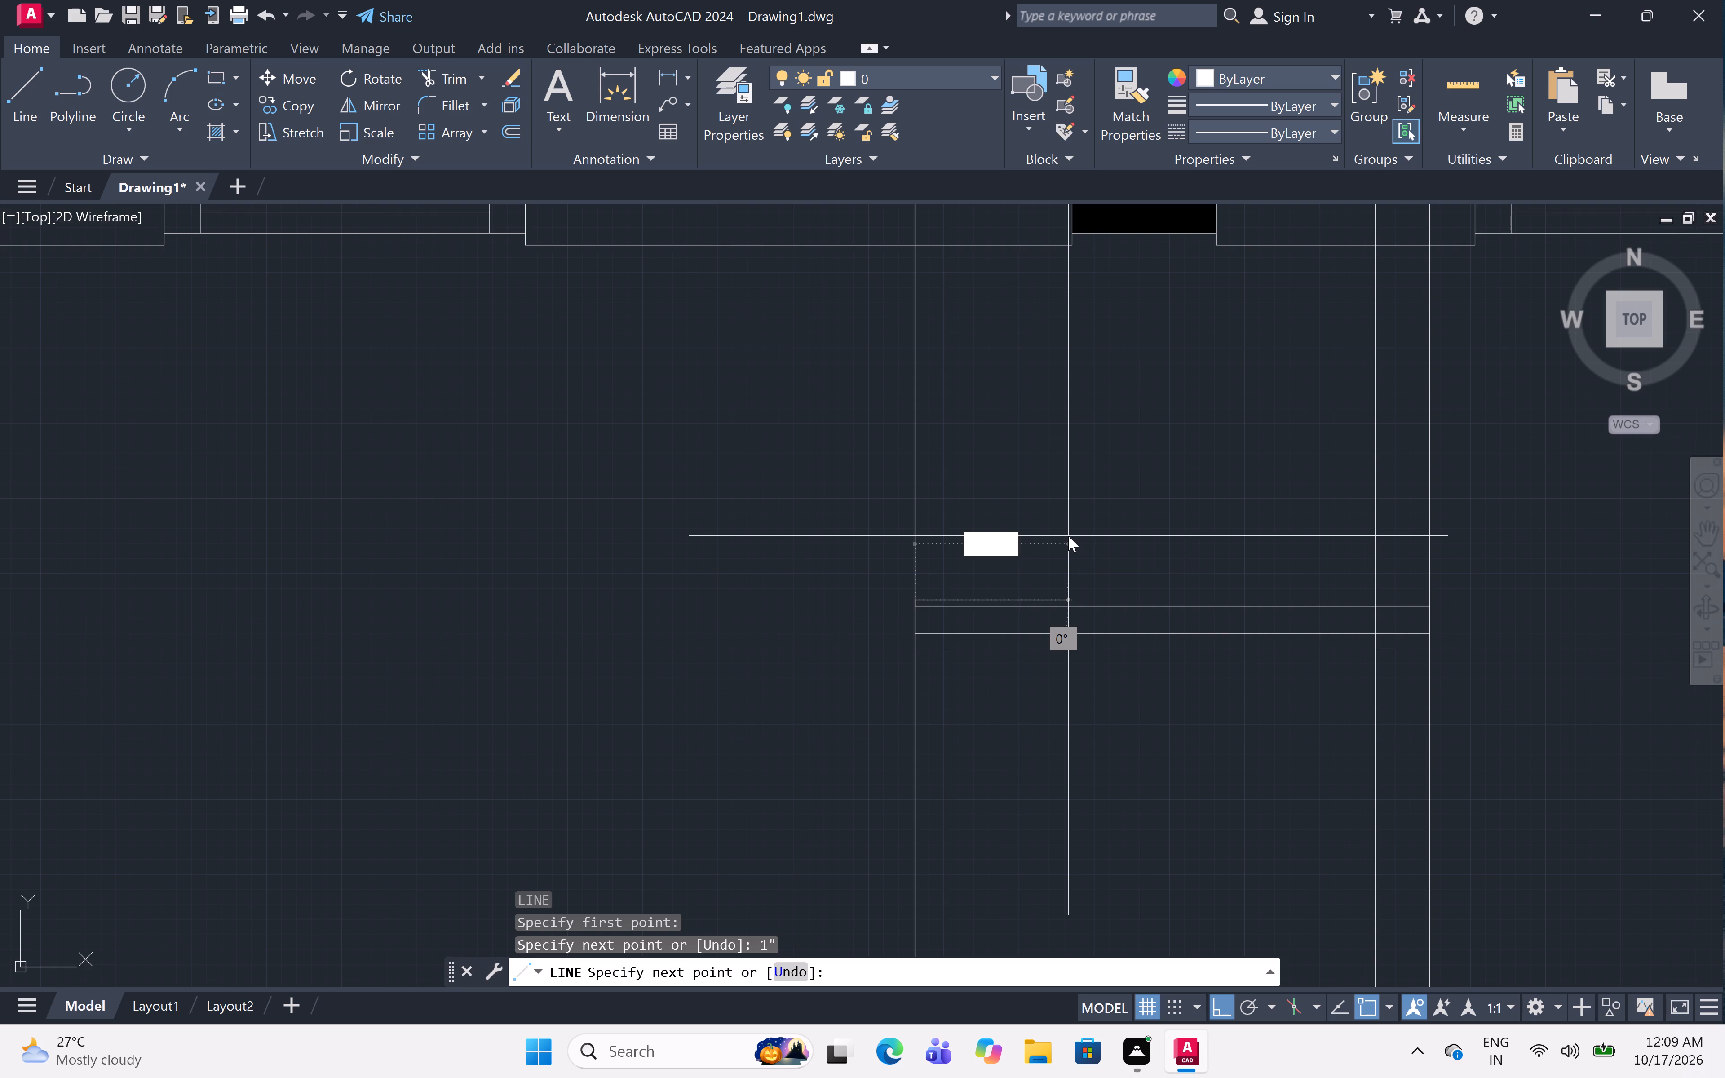
type("'8")
key("shift+quotedbl")
key("space")
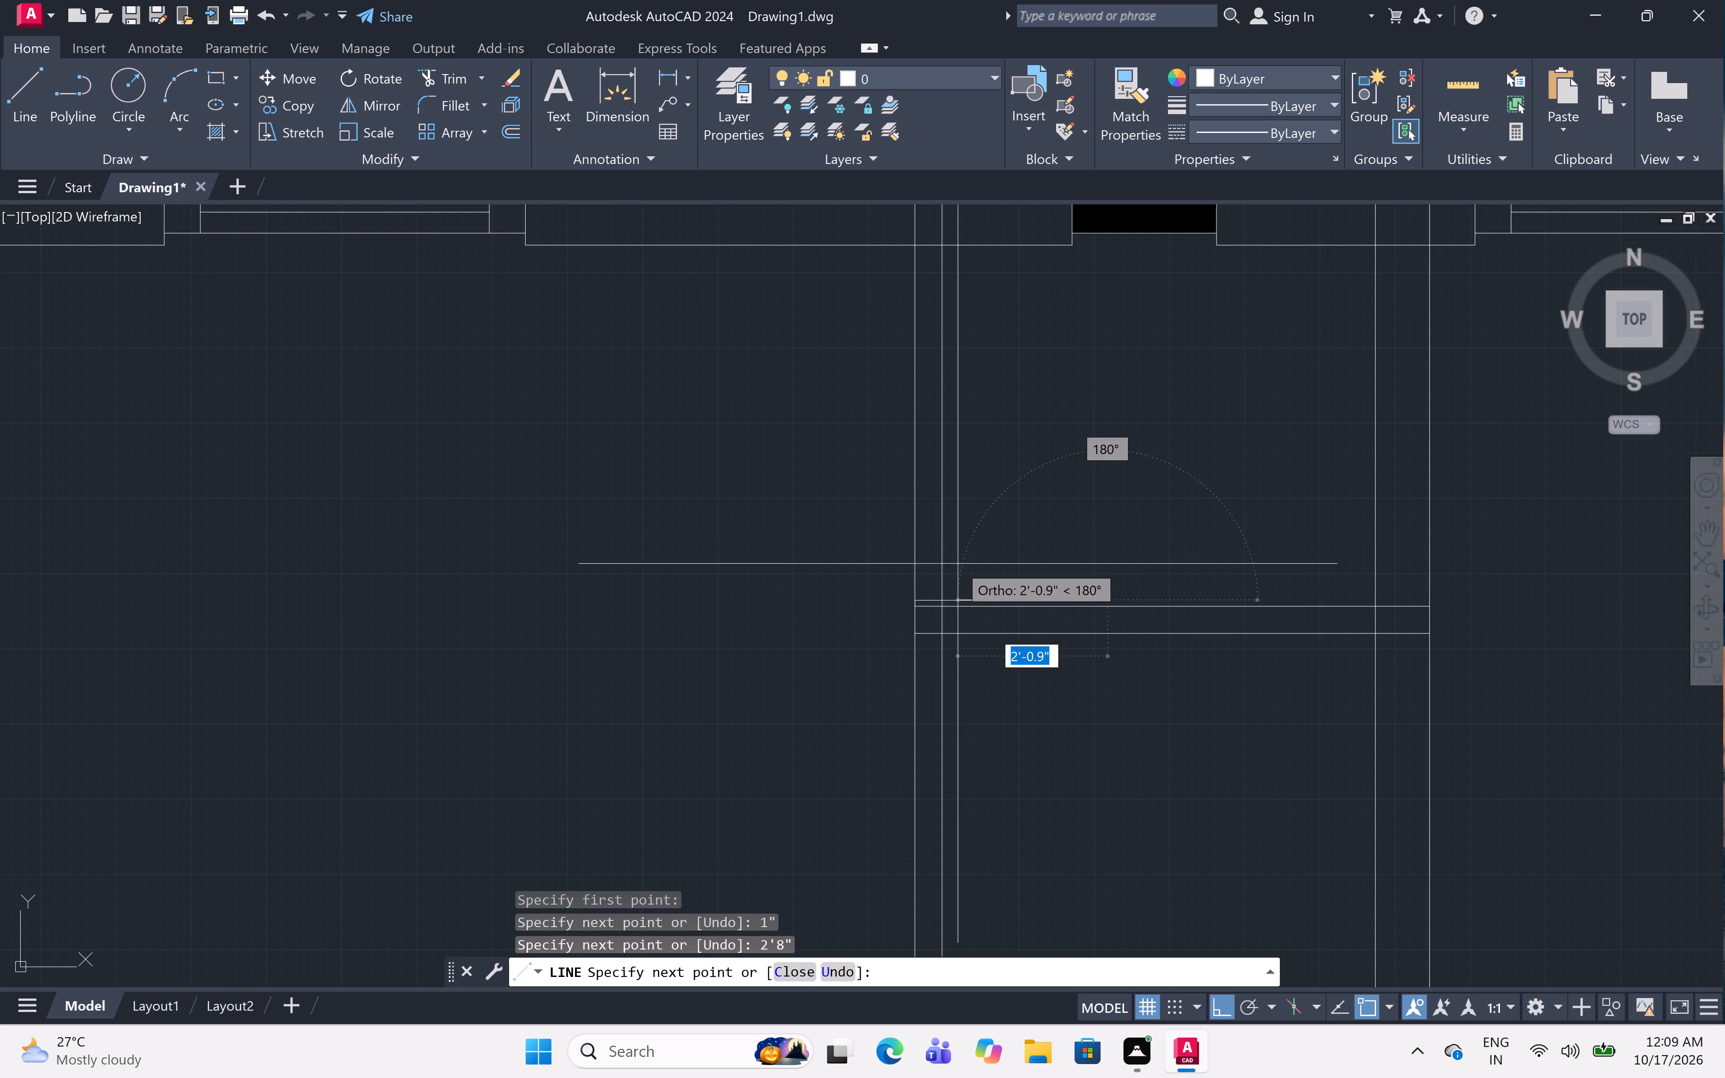
scroll(913, 578, "up", 2)
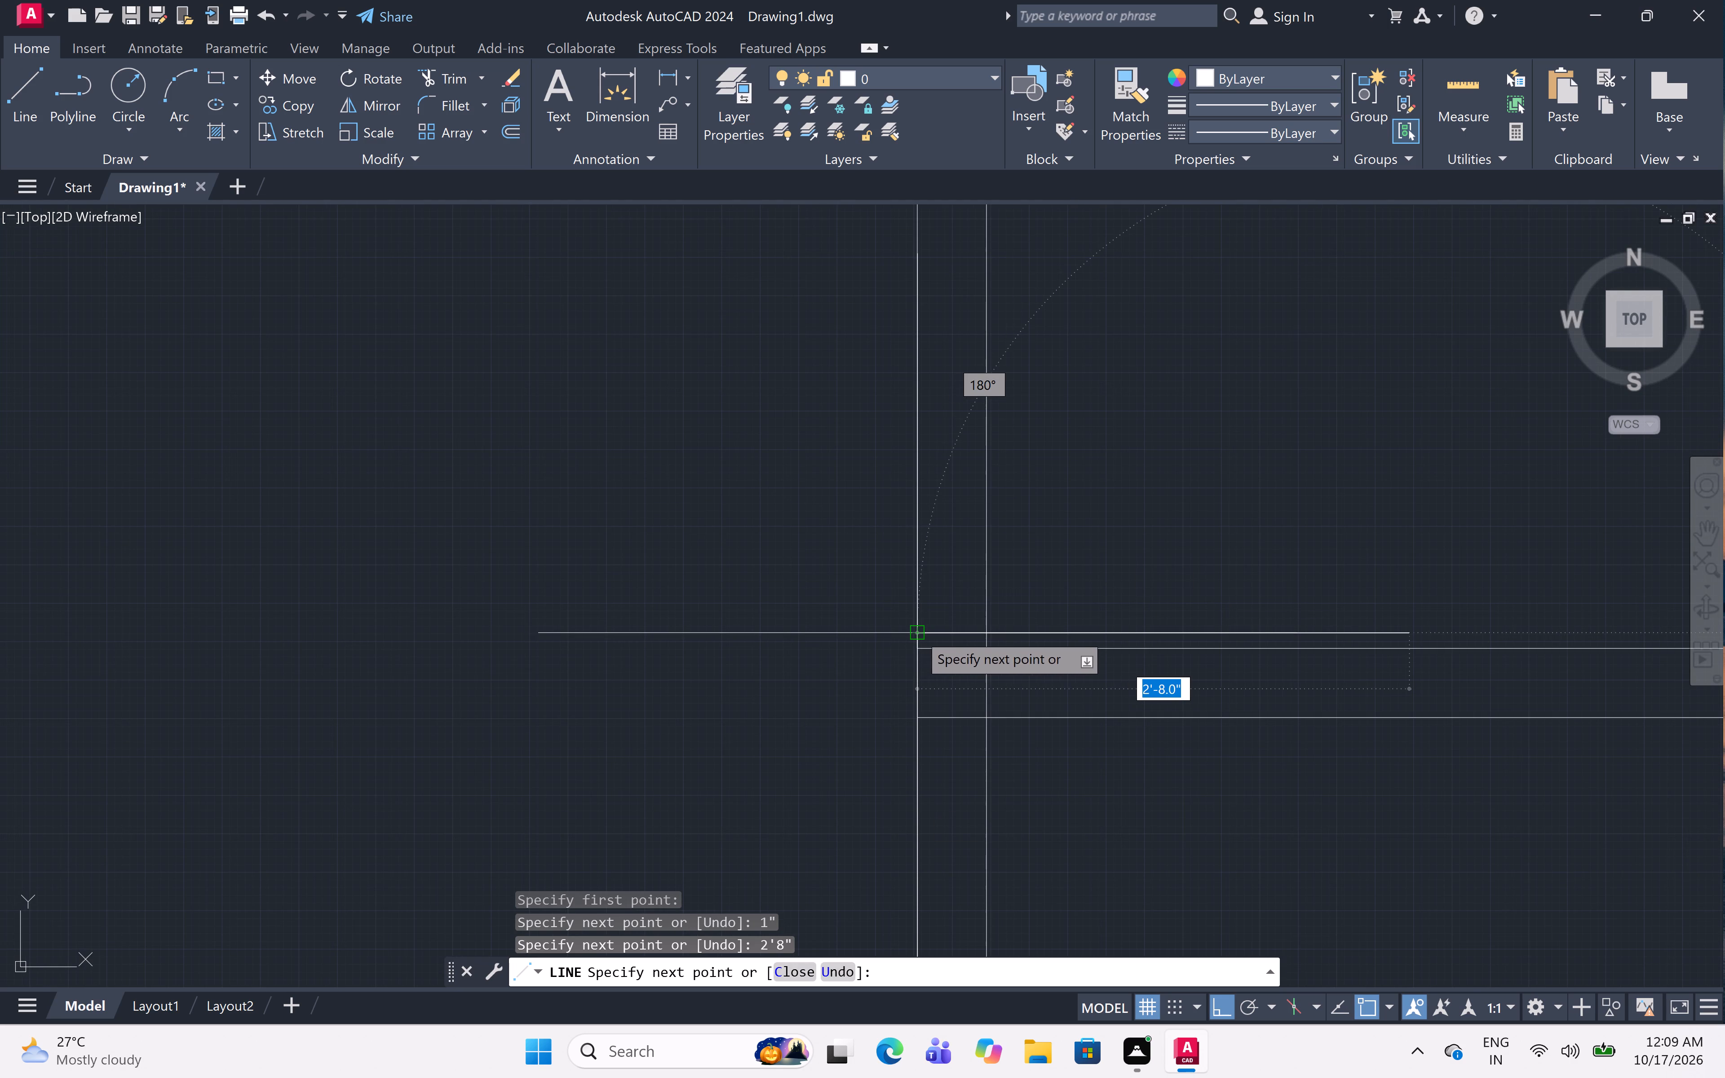
left_click(919, 632)
Continue the line 2'8" up along the vertical partition's left face and across to its right face, finishing the door opening.
key("2")
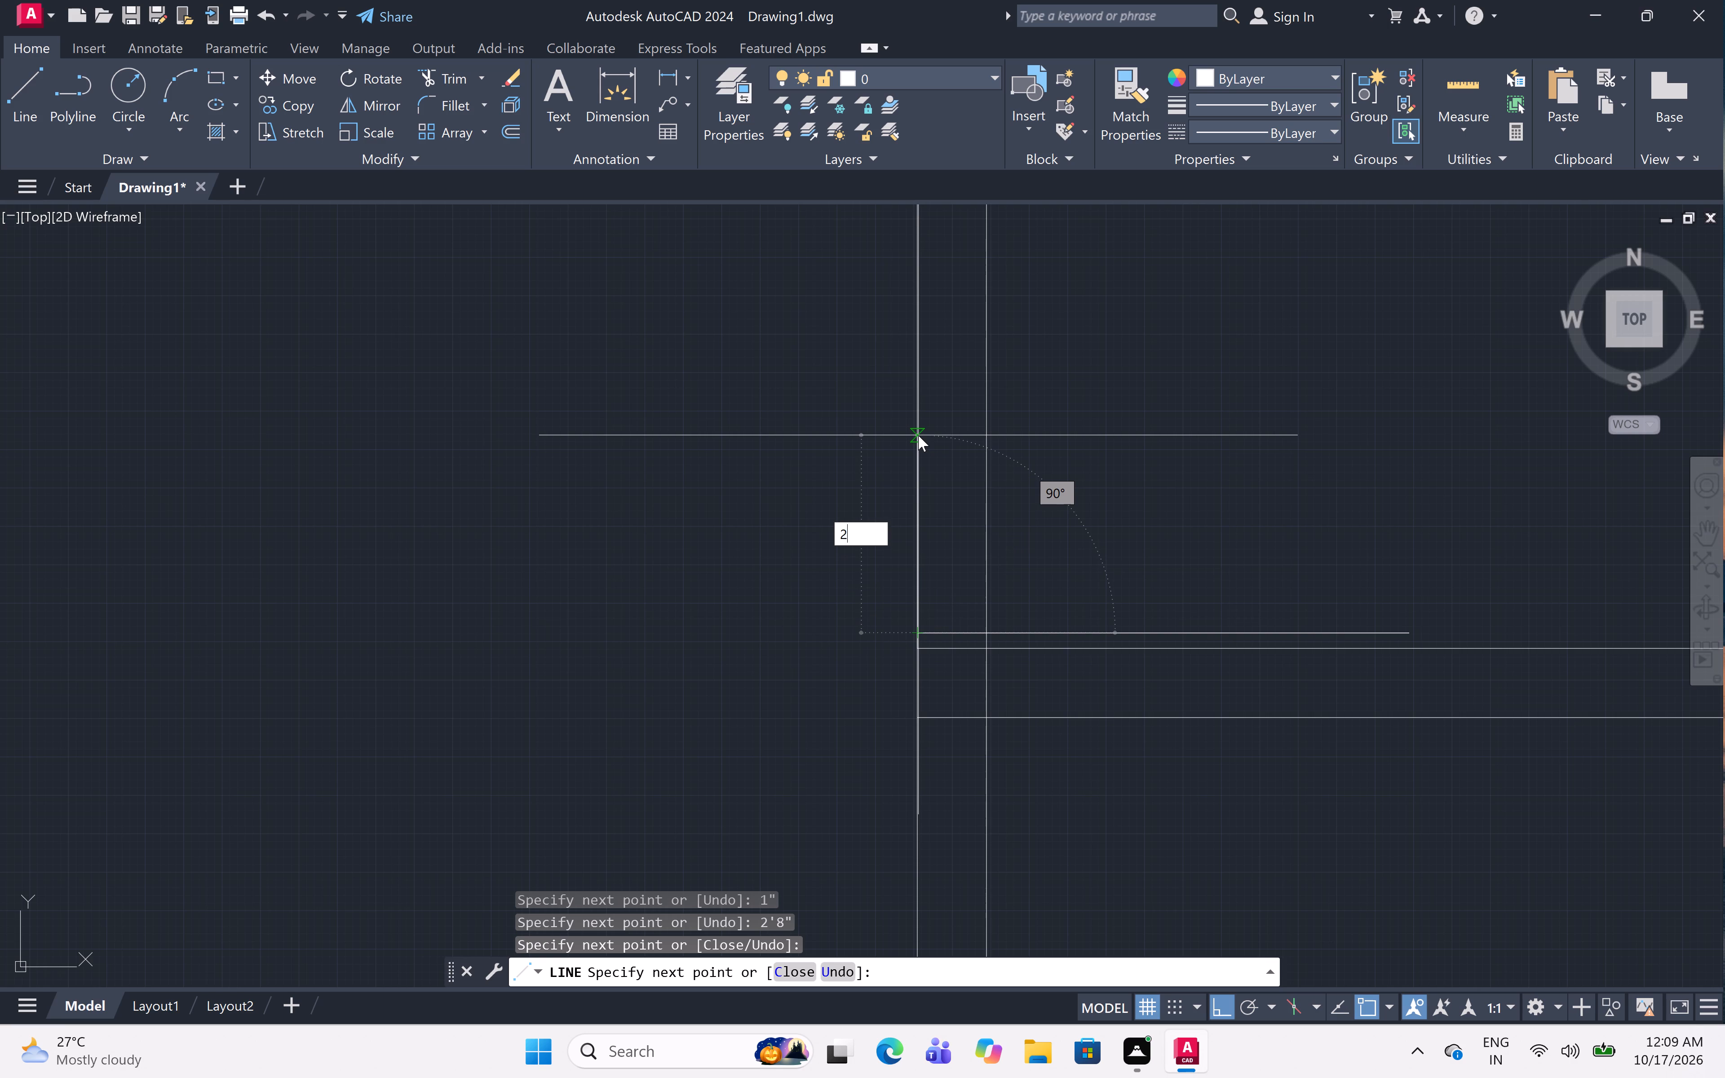
key("apostrophe")
key("8")
key("shift+quotedbl")
key("space")
scroll(953, 340, "down", 2)
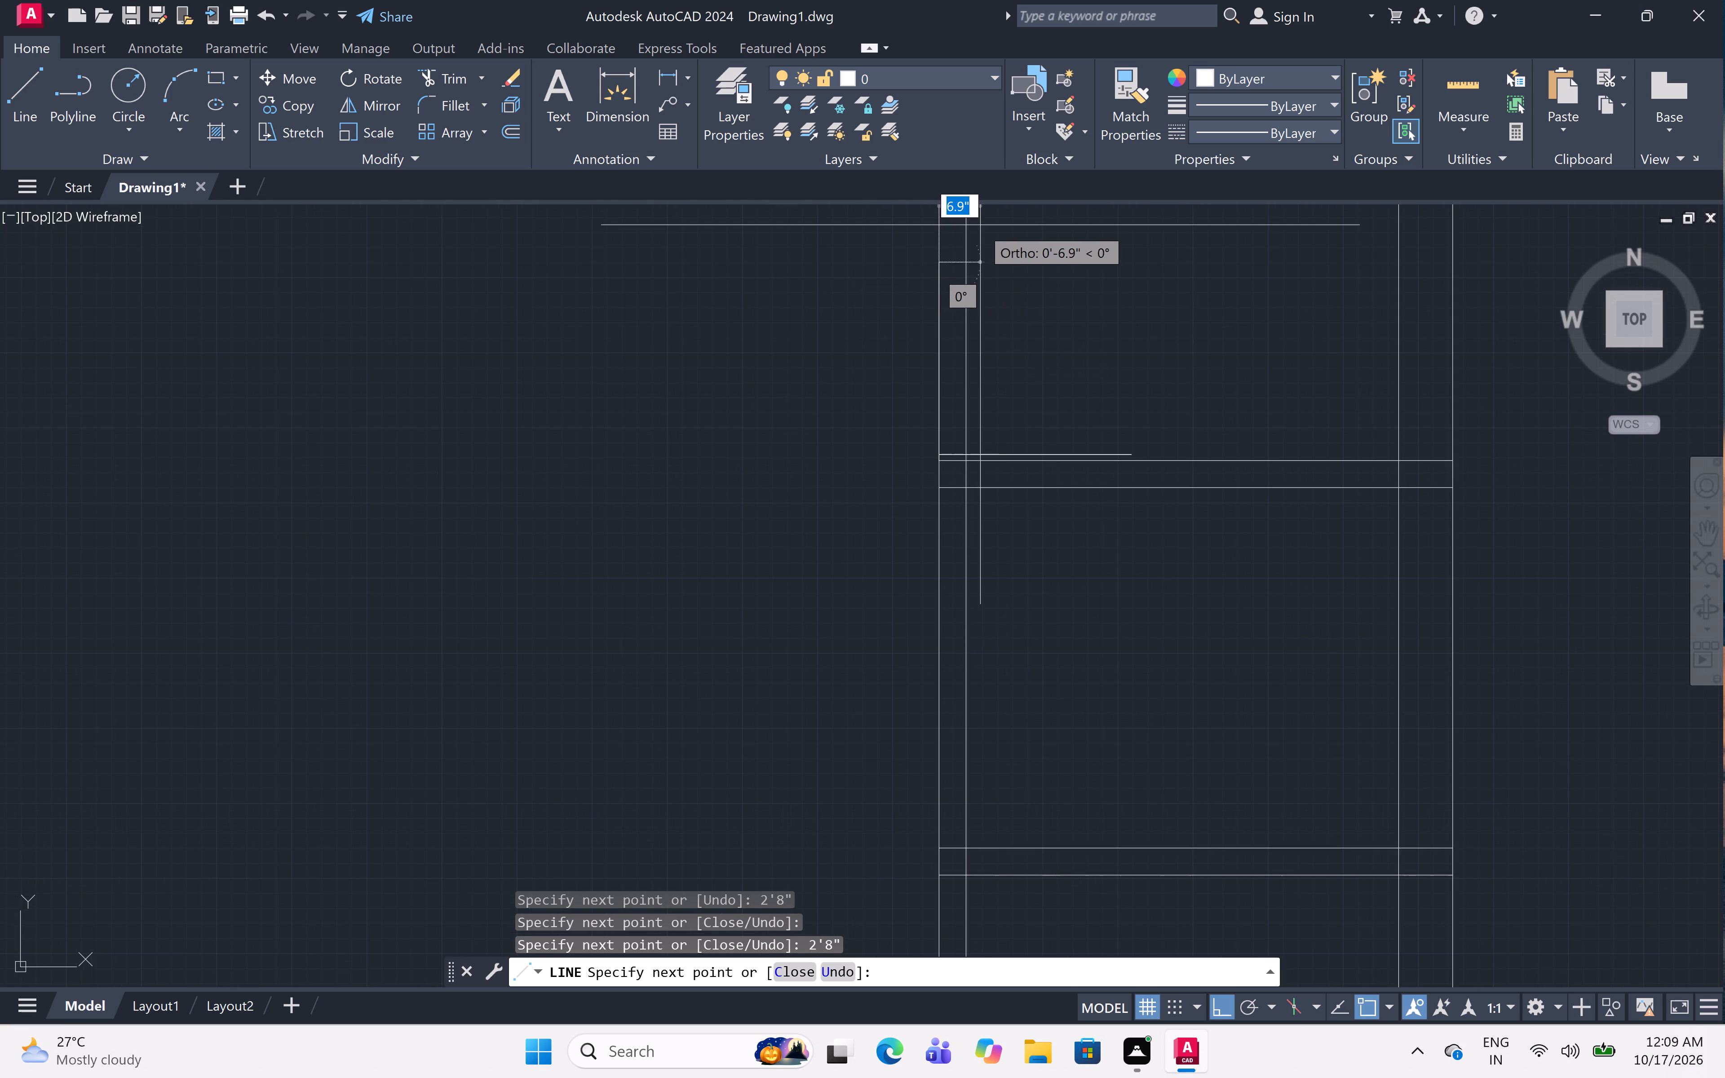
scroll(969, 248, "up", 1)
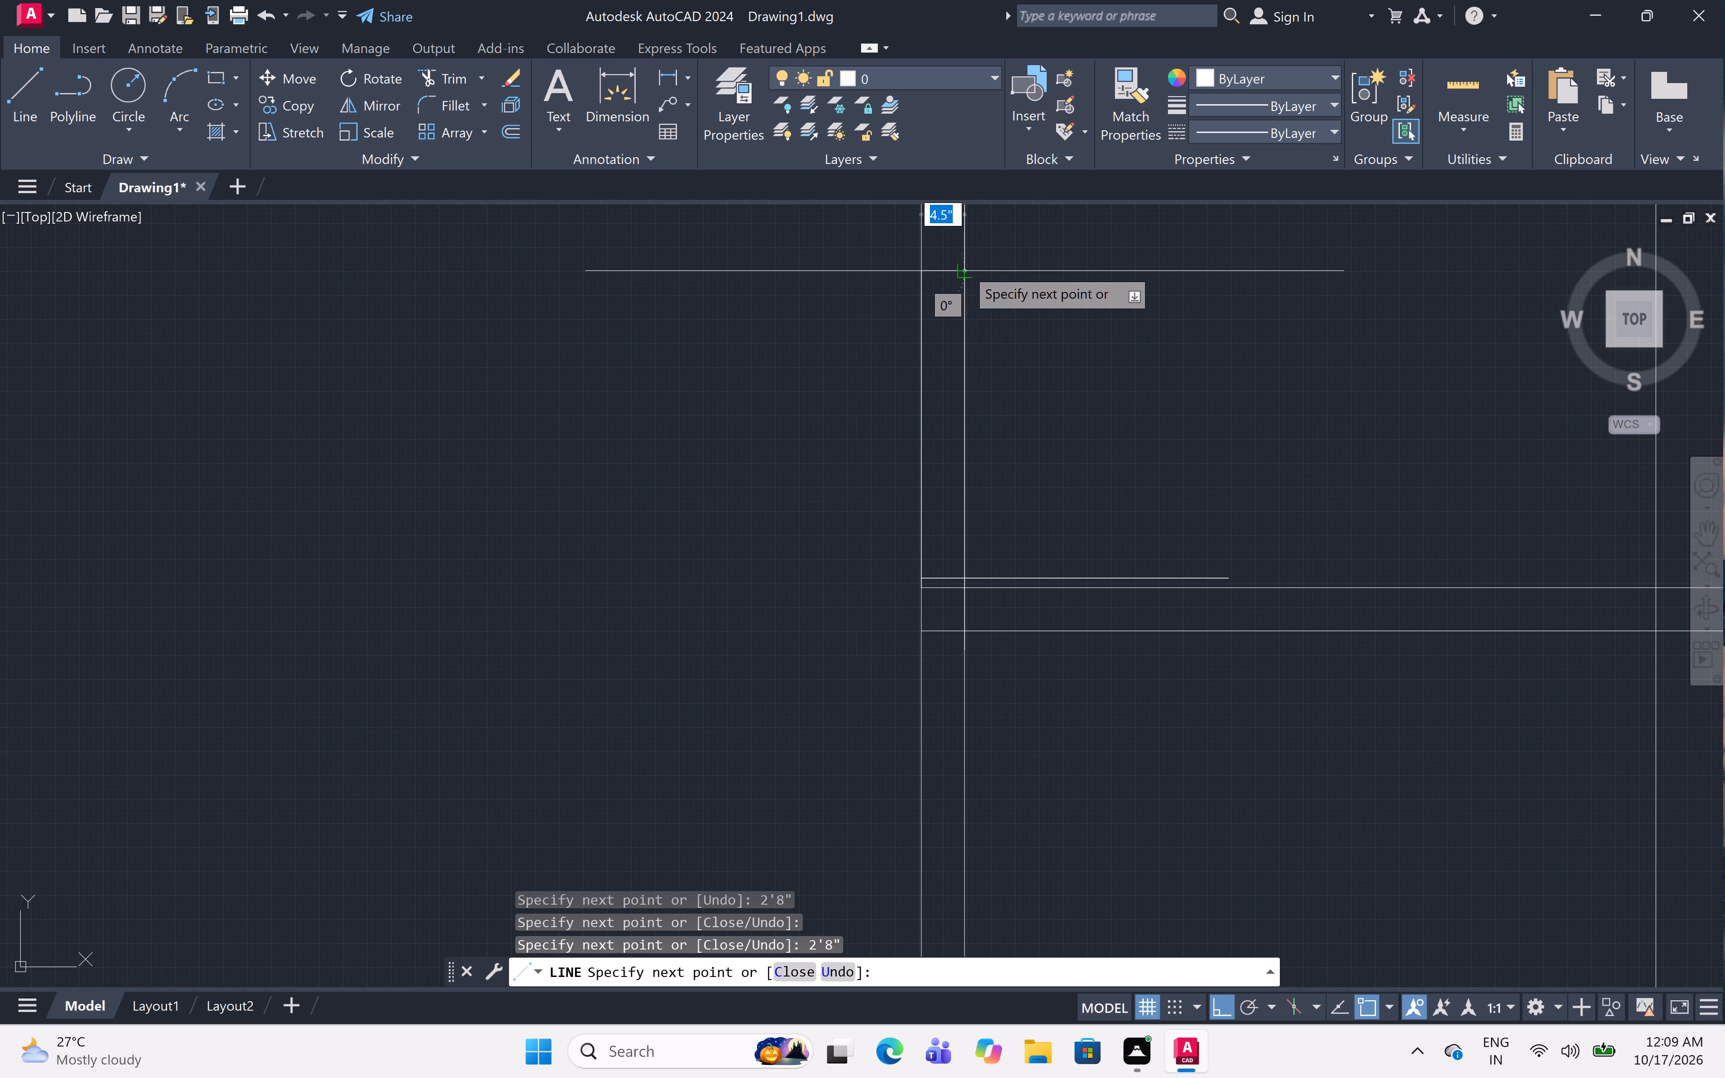
left_click(965, 267)
key("Escape")
From the lower small-room partition's top-right corner, draw line segments 1" up and 2'8" left, retracing to the vertical wall's right face.
scroll(1038, 266, "down", 2)
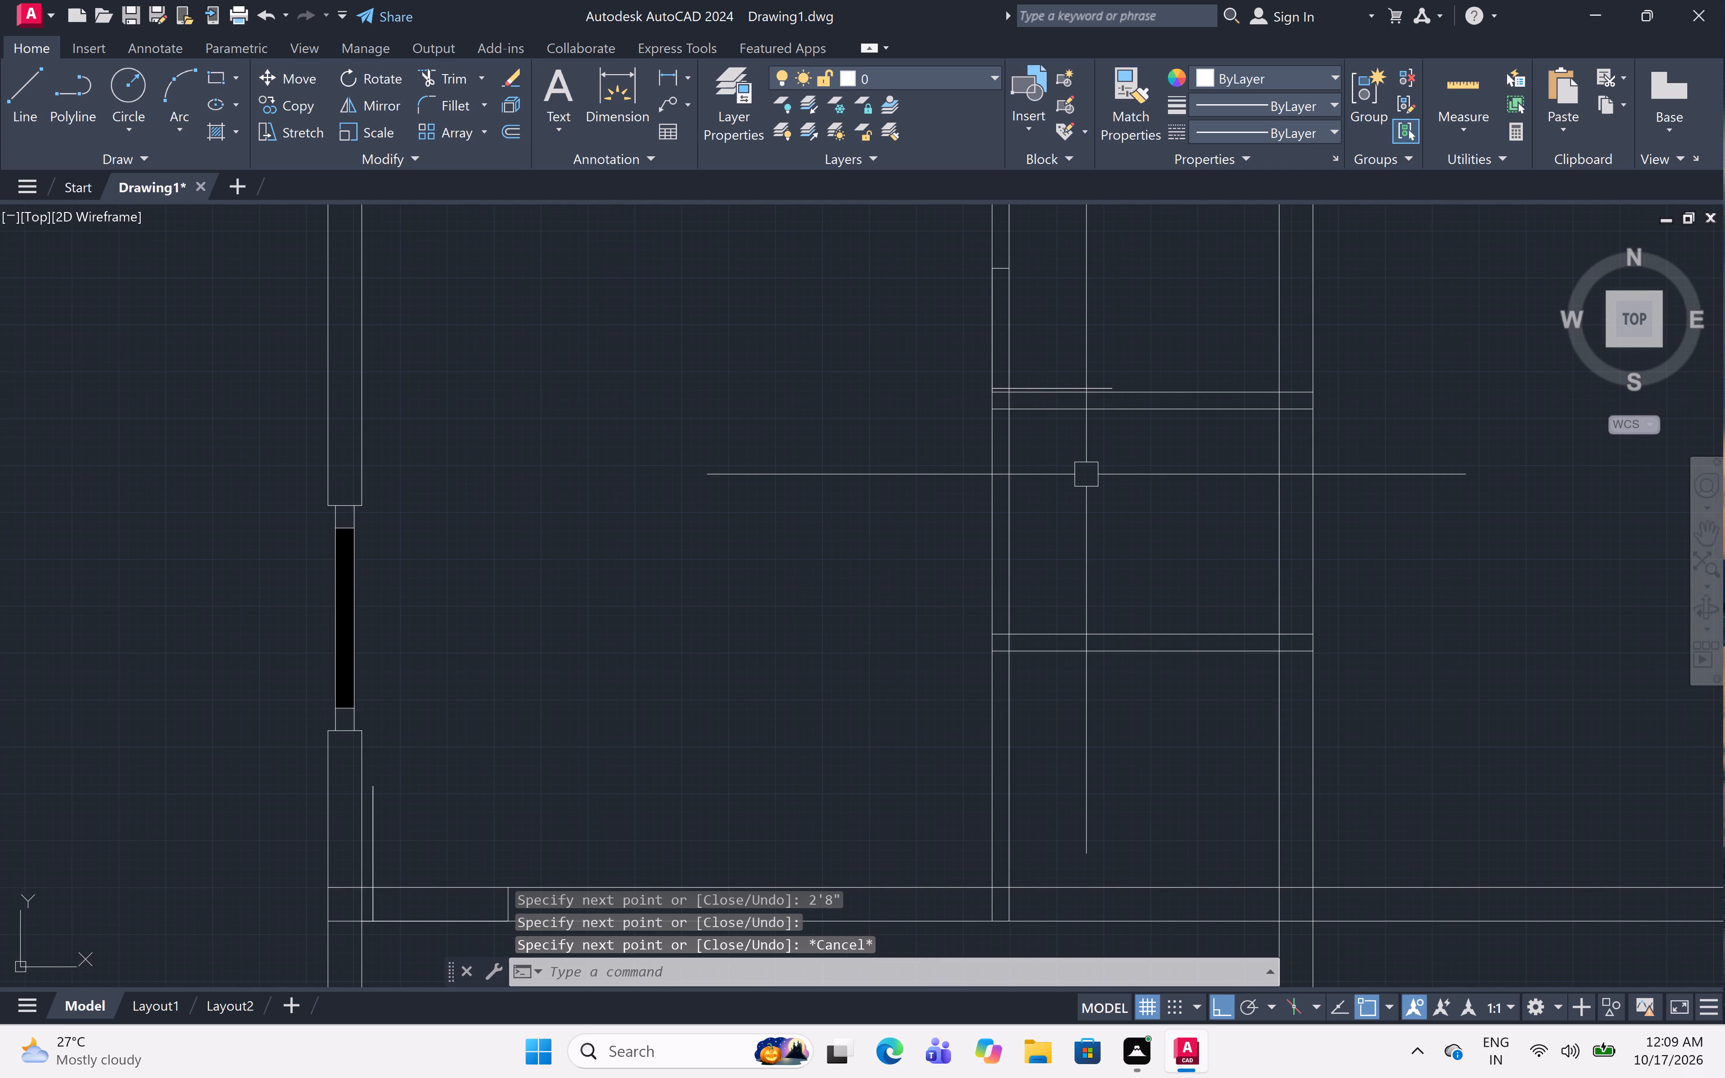
scroll(1305, 615, "up", 1)
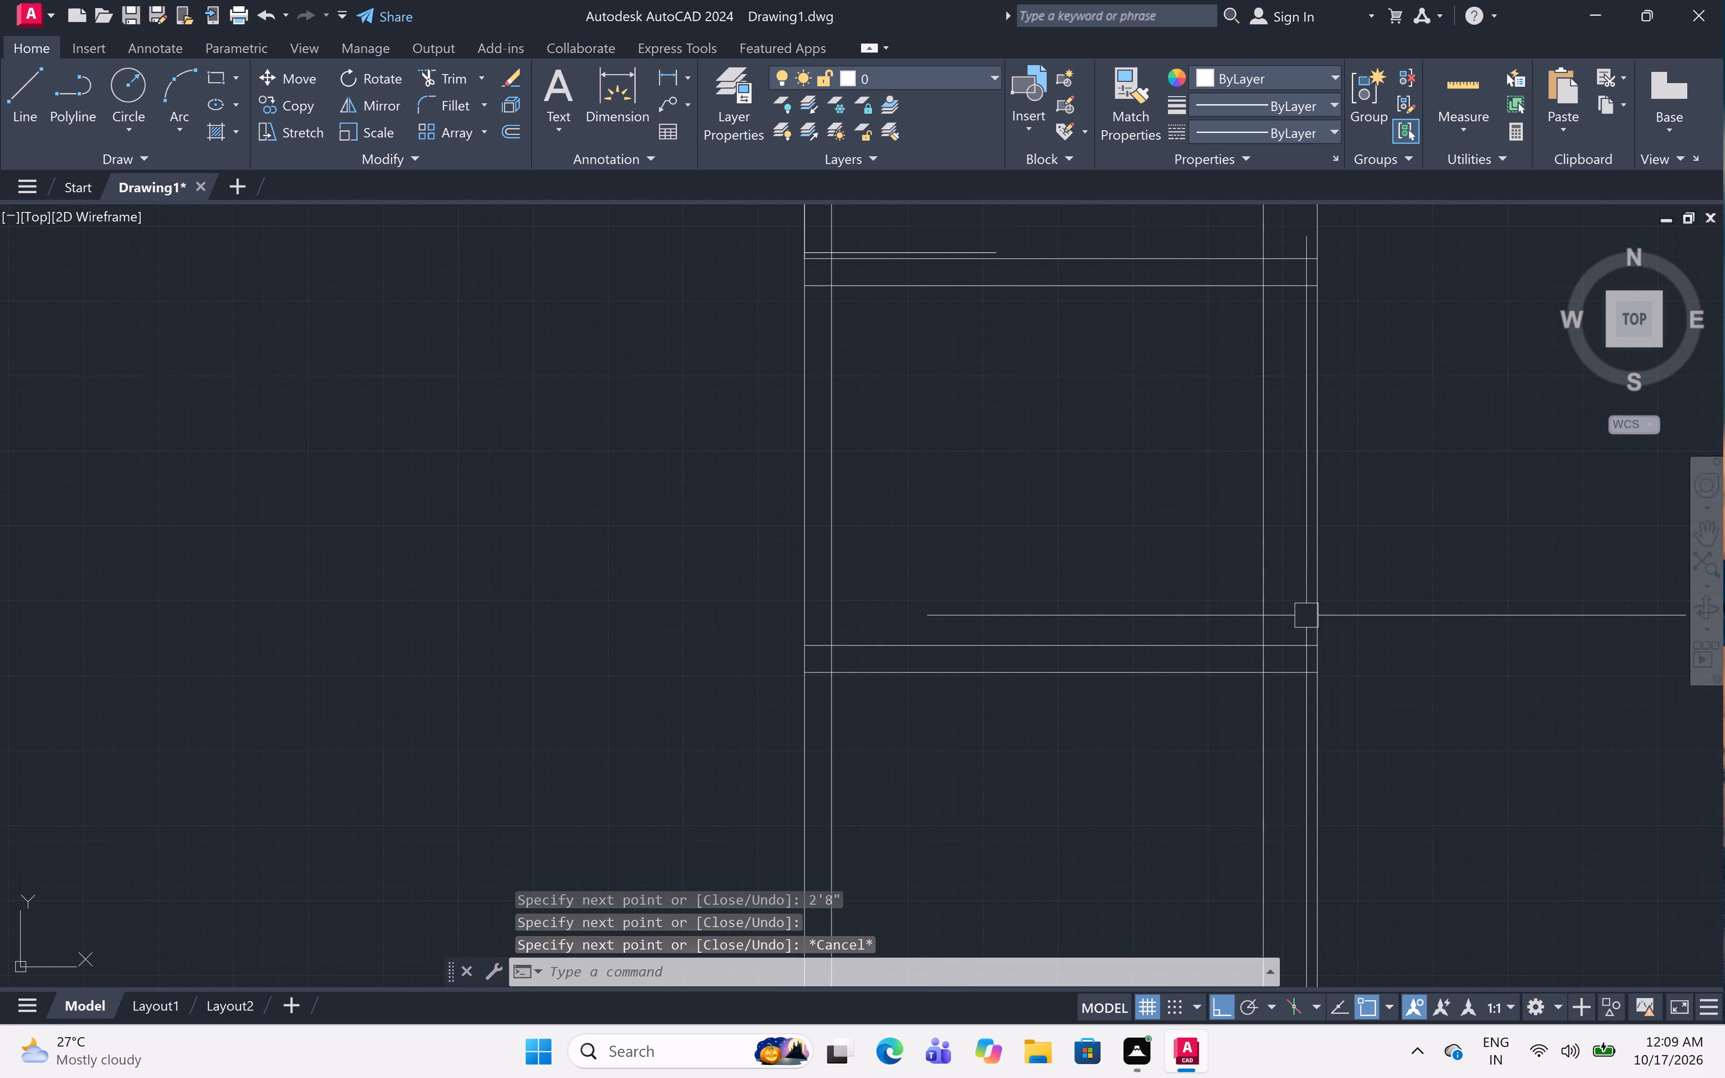
type("l")
key("space")
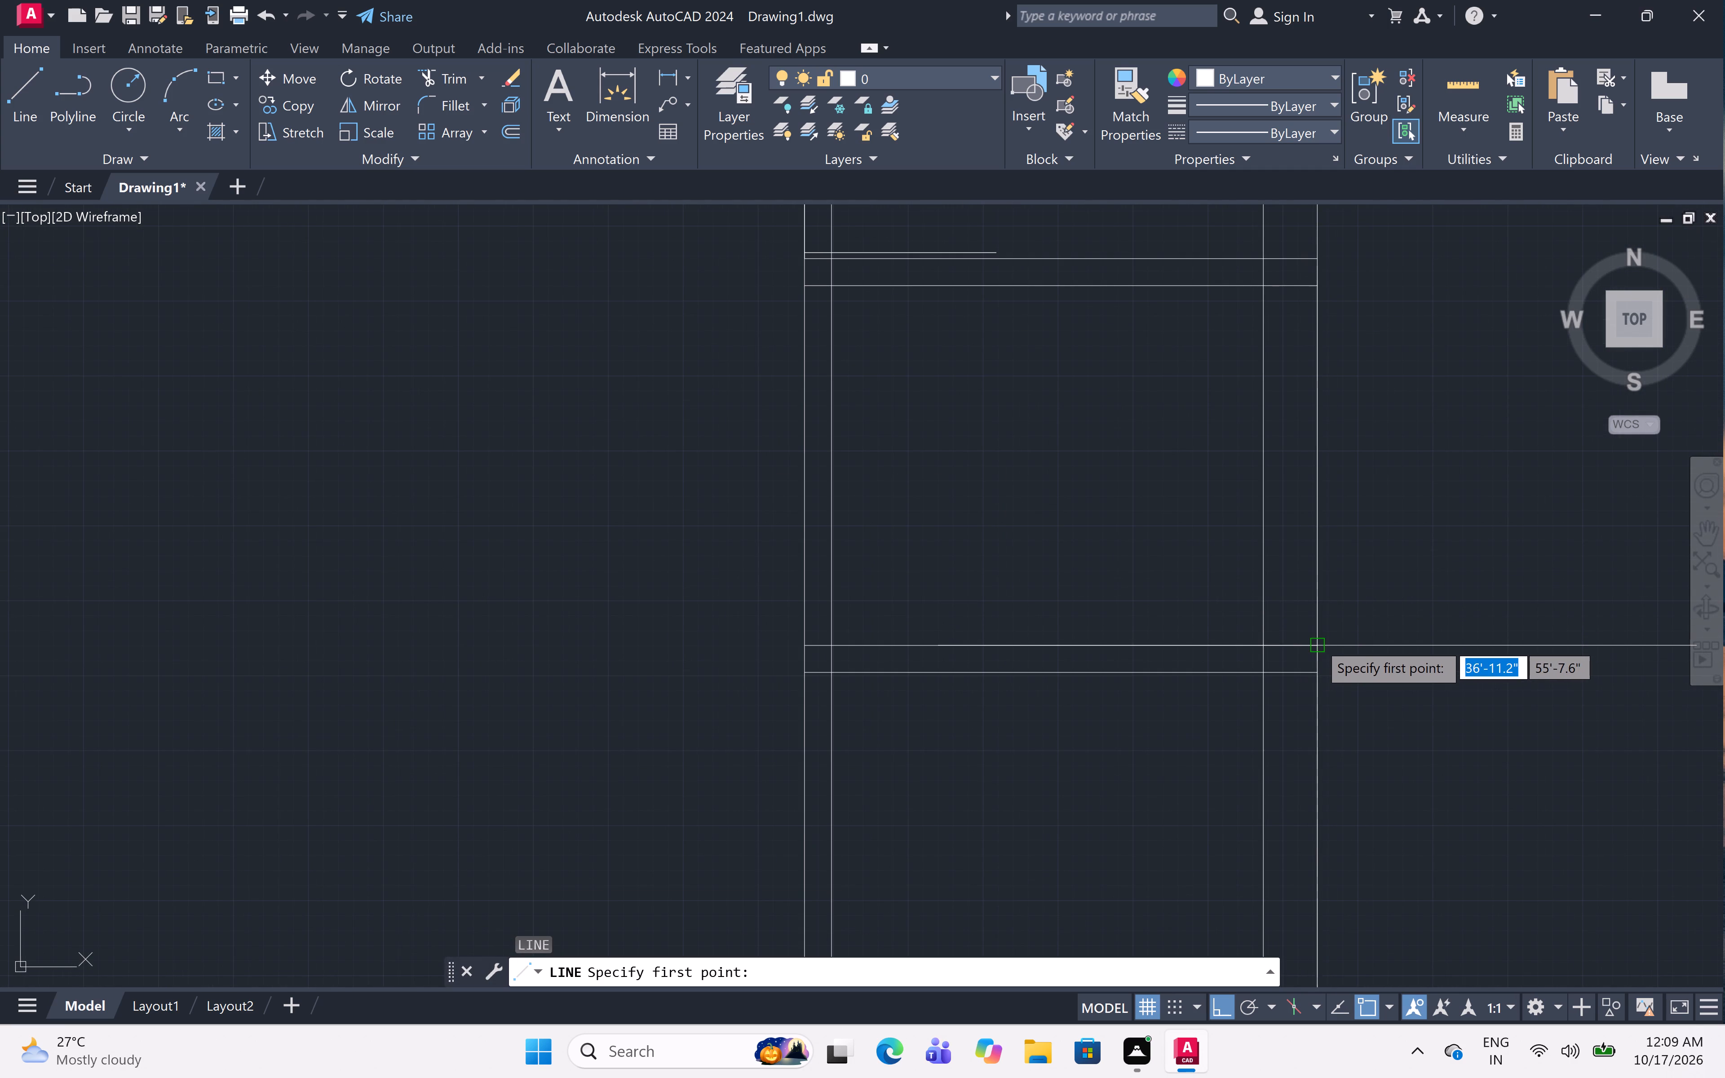
left_click(1319, 639)
key("1")
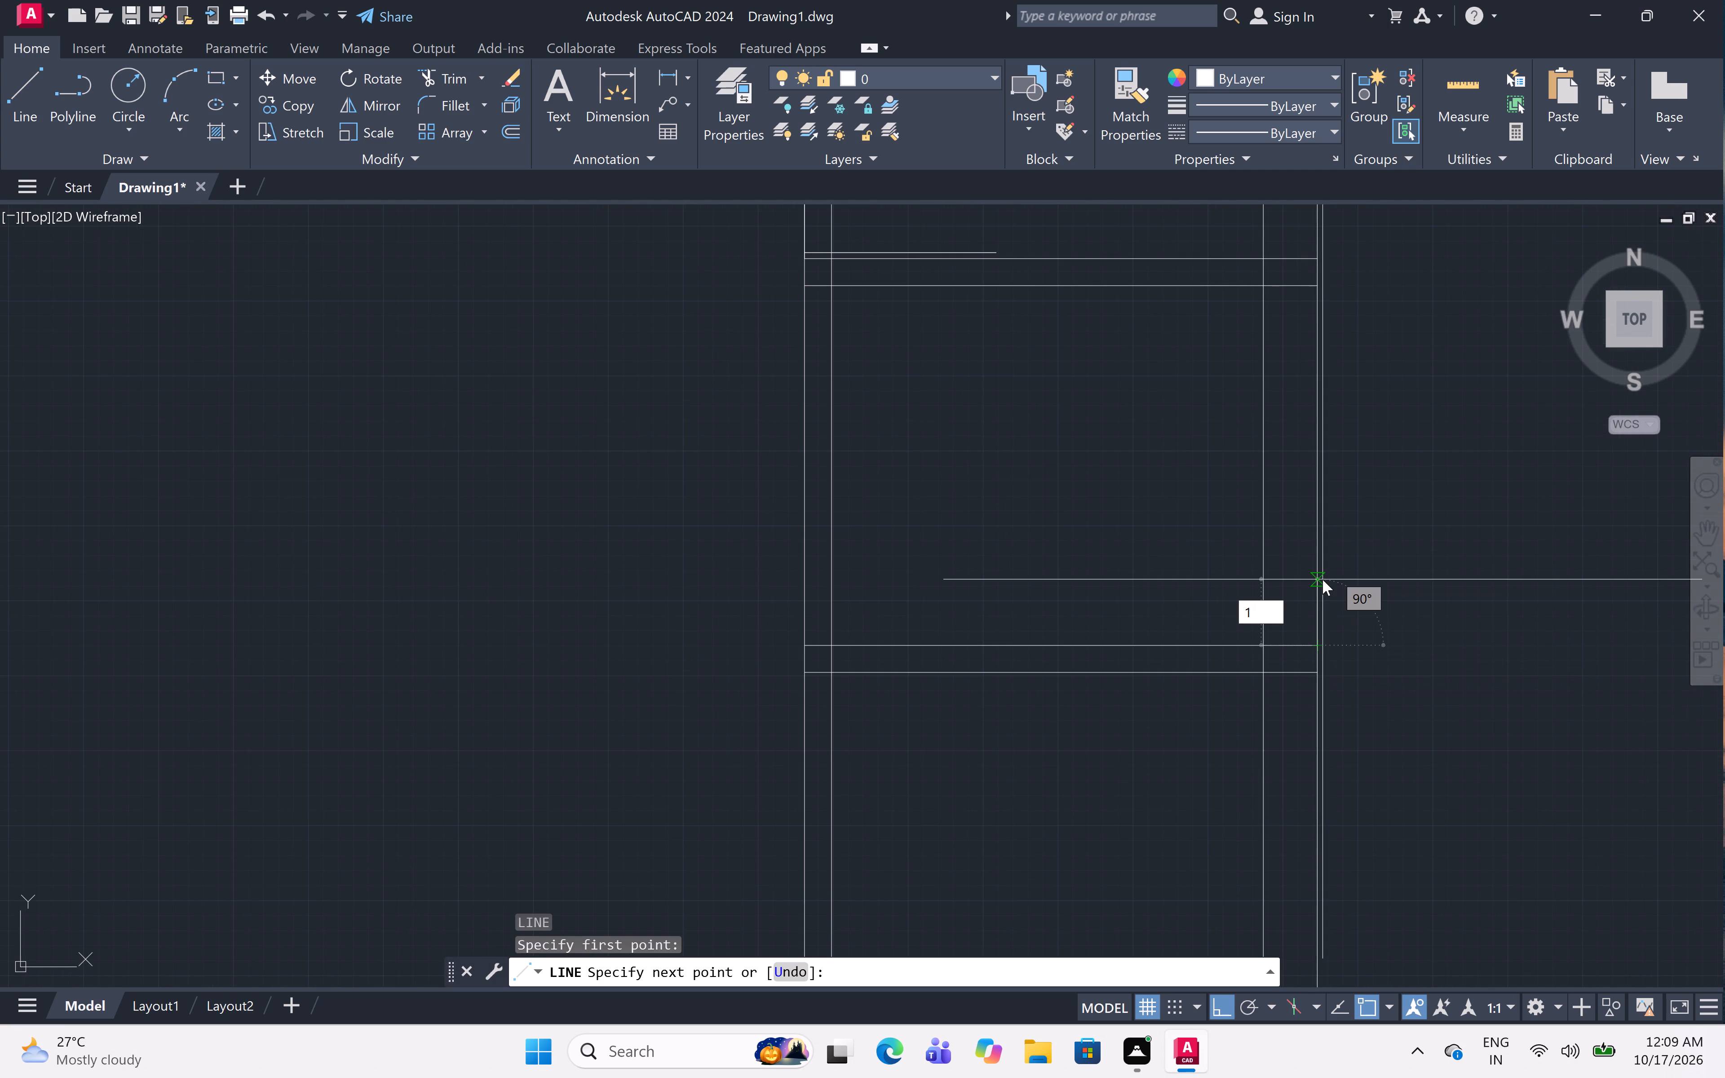
type("\"")
key("space")
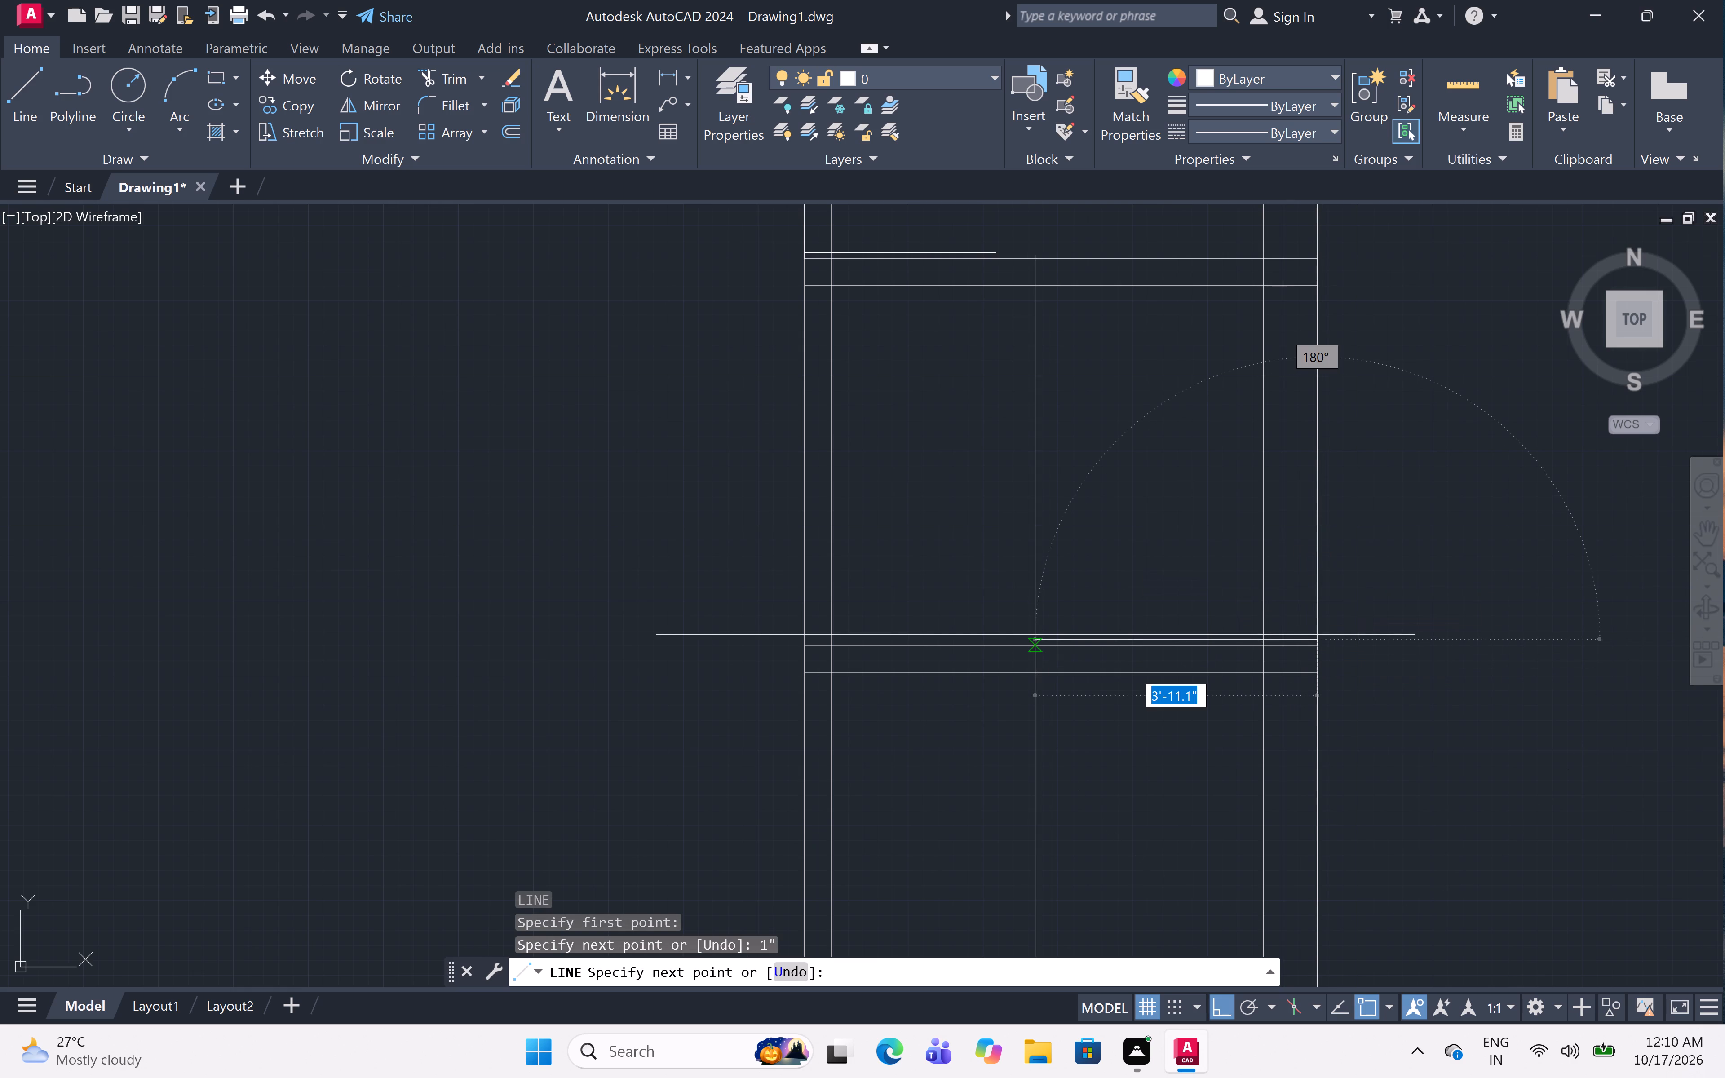
key("2")
key("apostrophe")
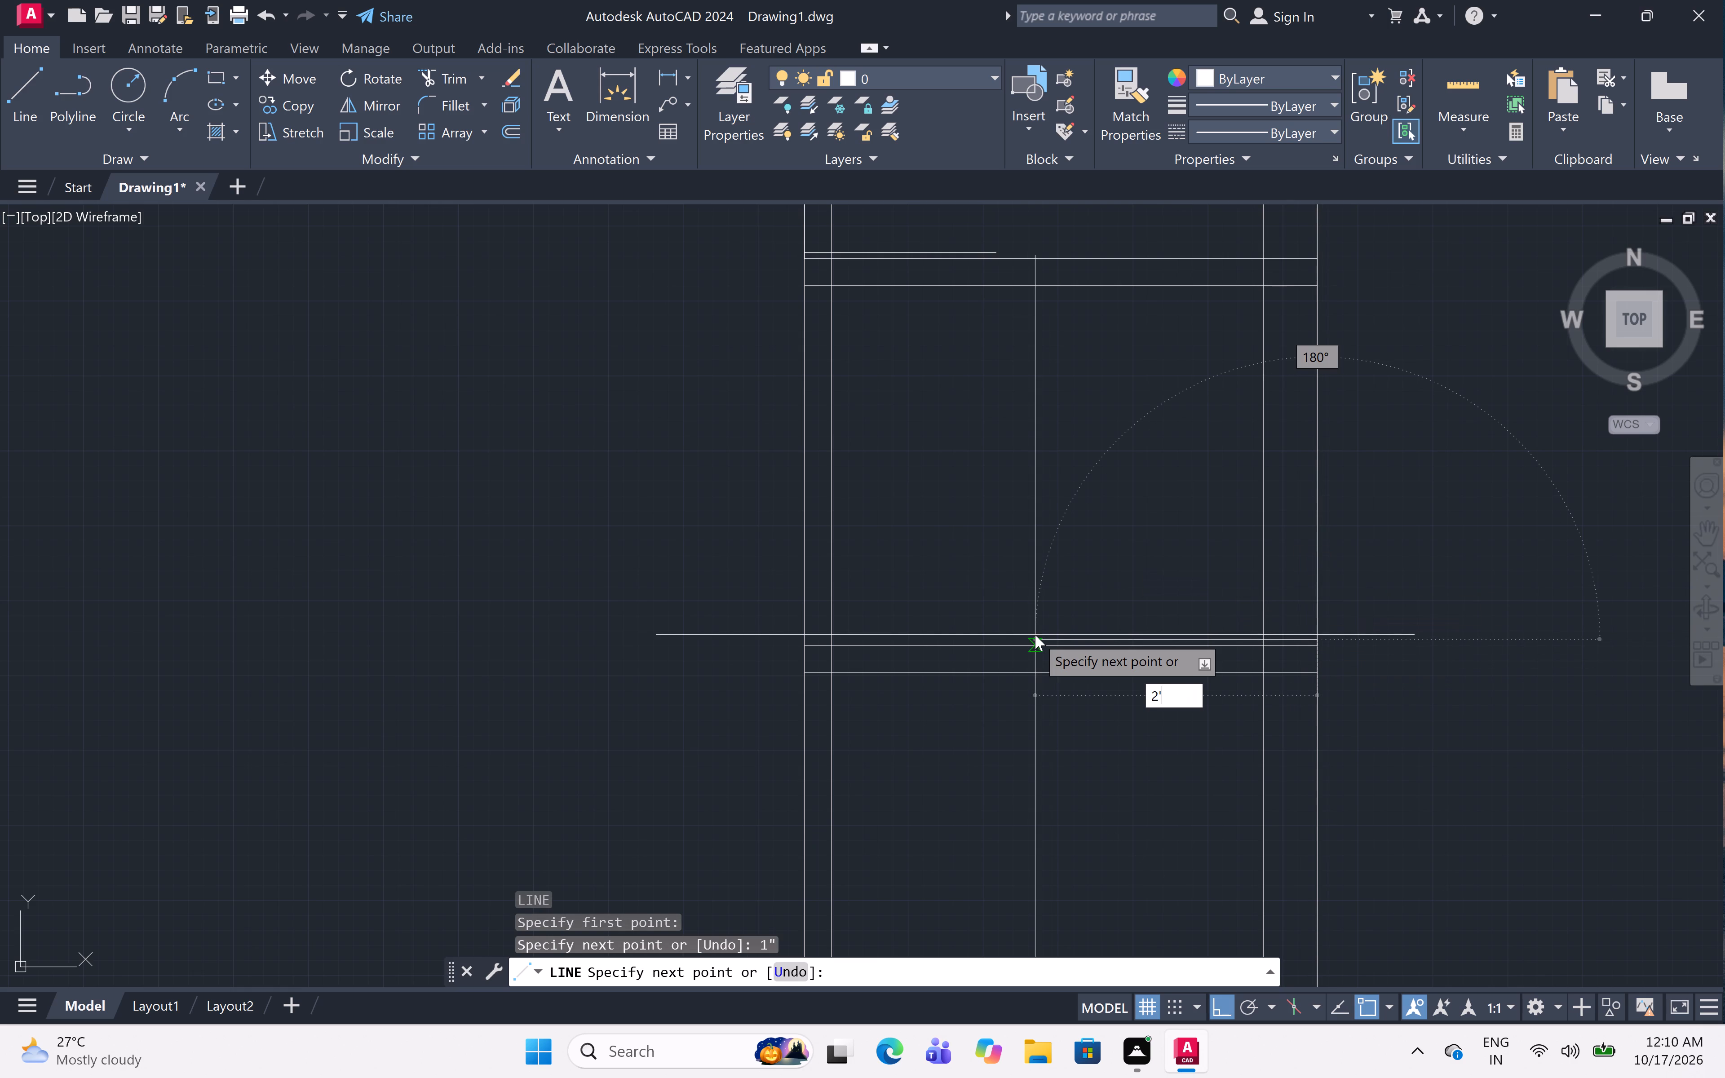
type("8\"")
key("space")
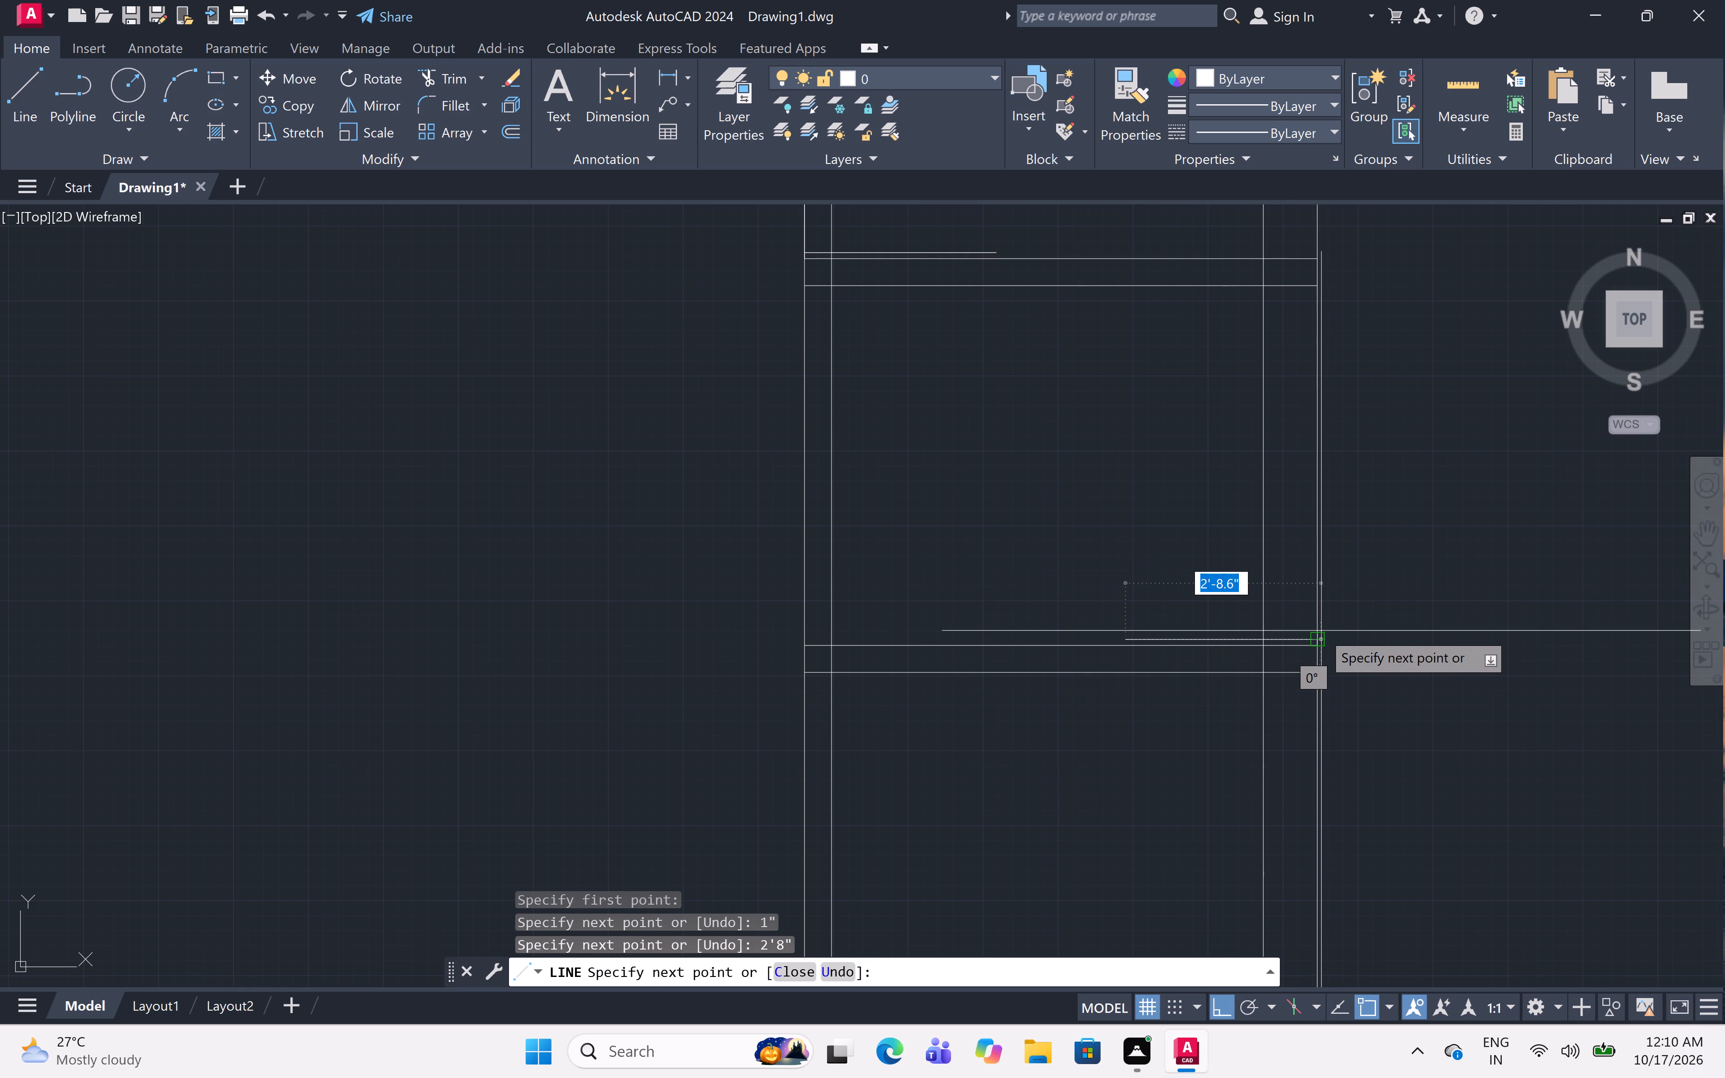
left_click(1321, 637)
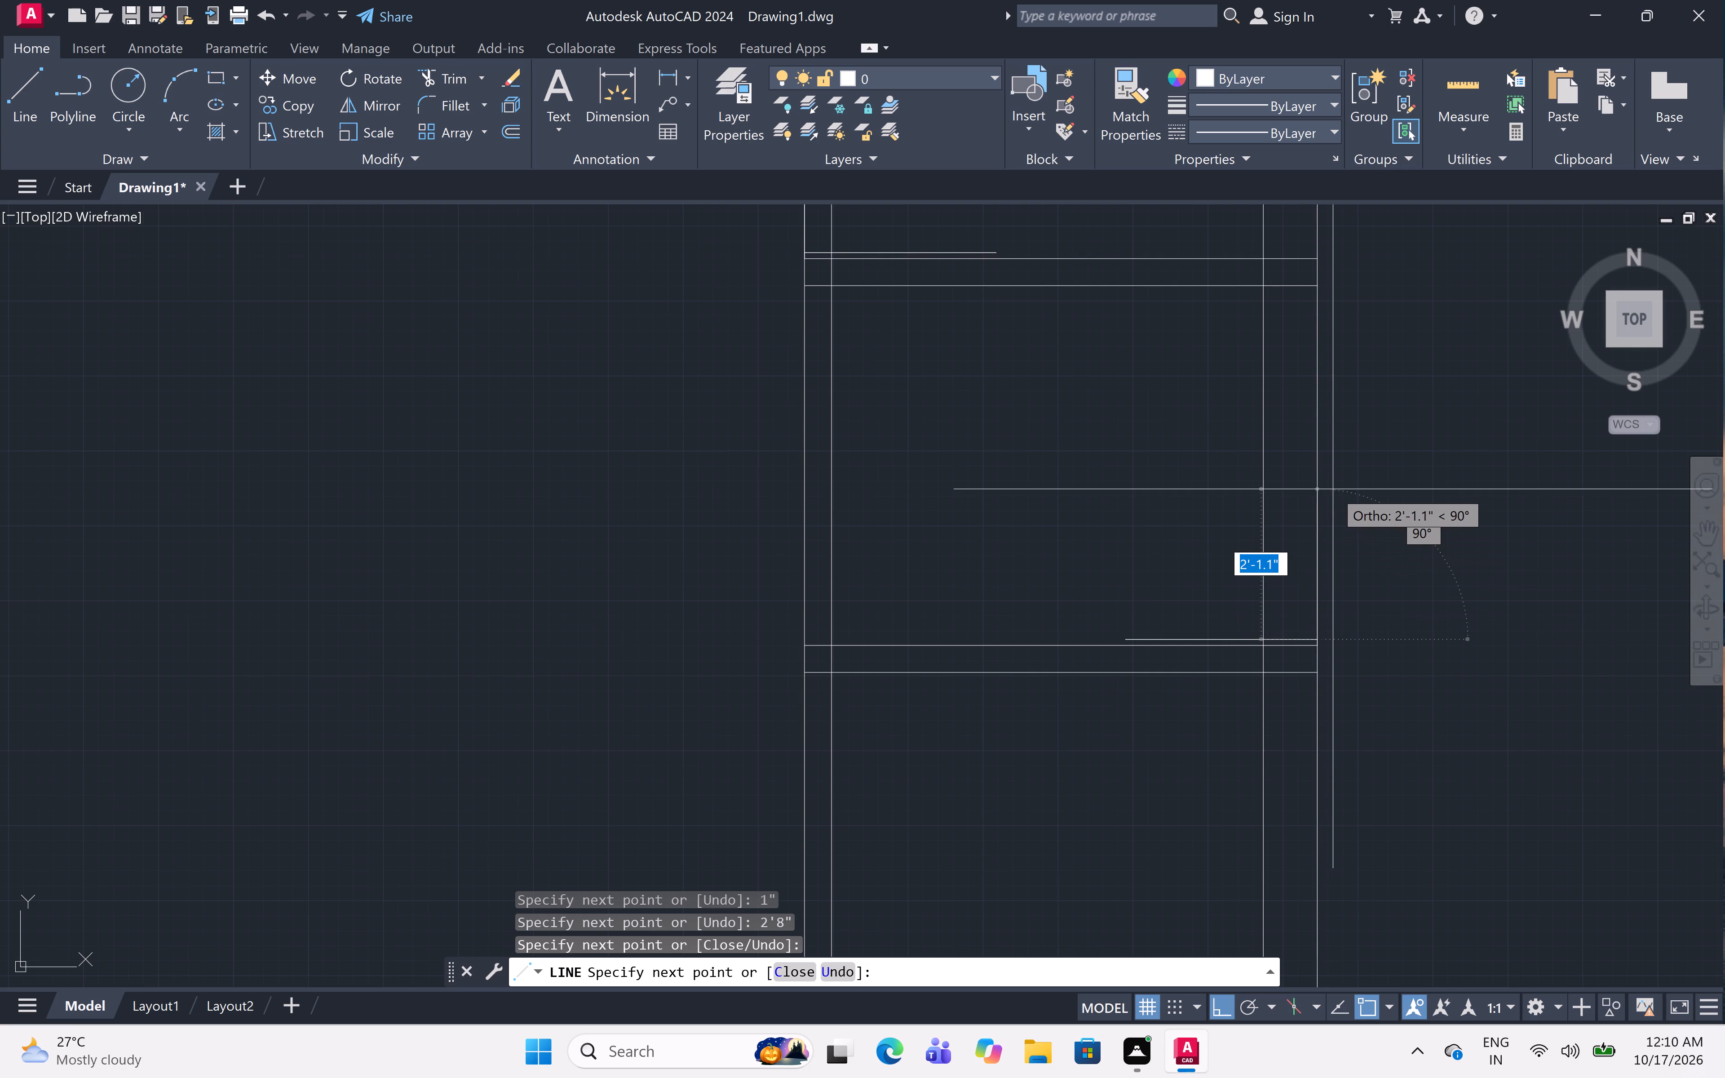
Continue the line 2'8" up along the vertical wall's right face and across to its left face, finishing the door opening.
type("2'8\"")
key("space")
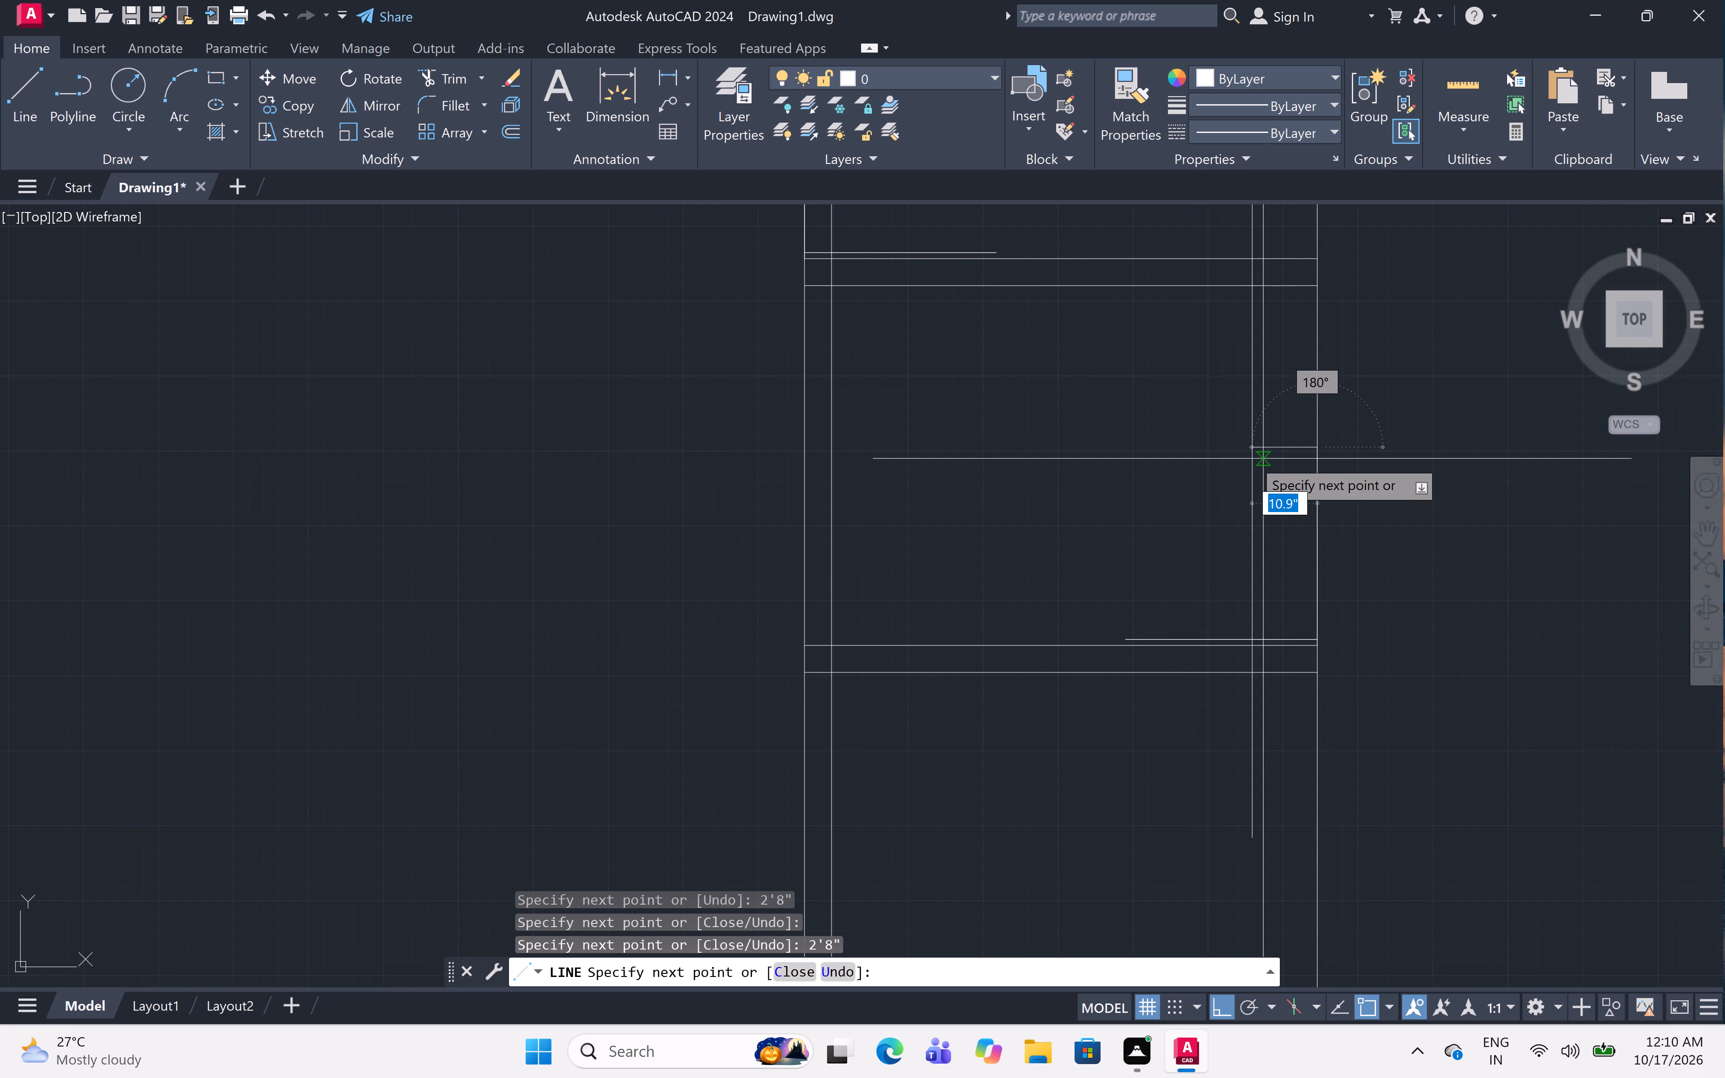
left_click(1261, 447)
key("Escape")
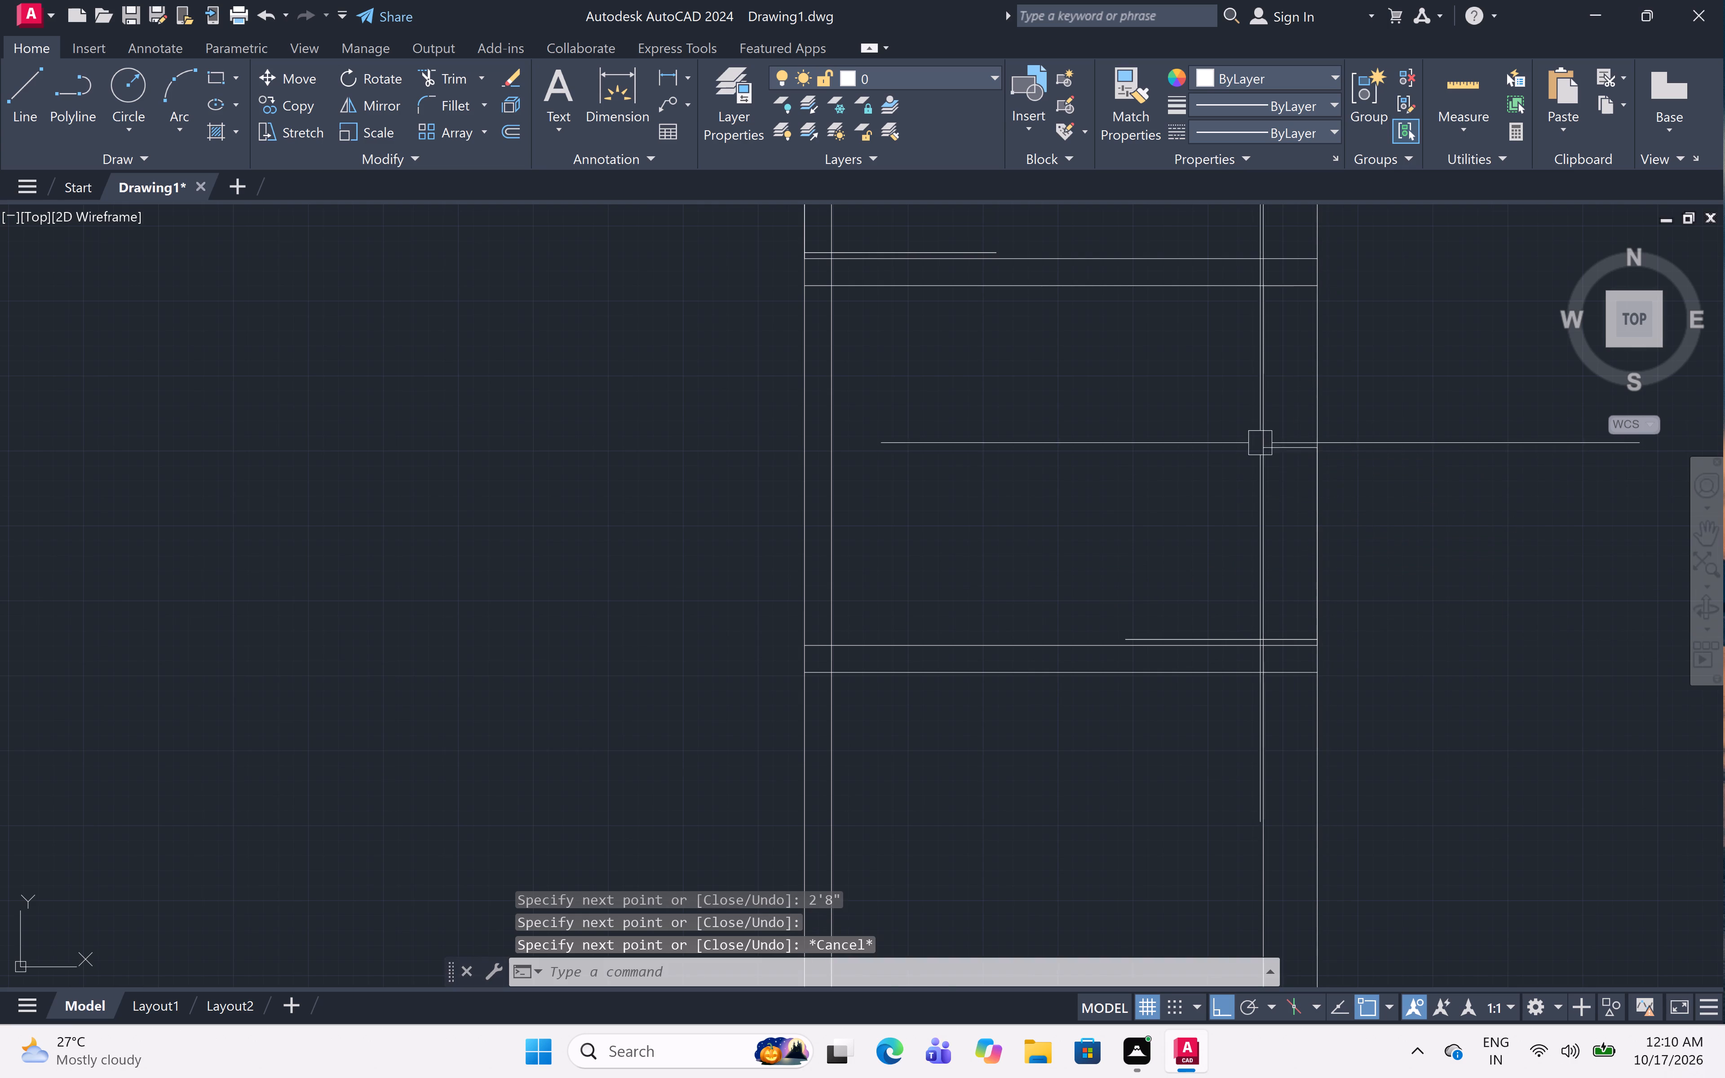
From the vertical partition's right face at the horizontal wall's lower face, draw line segments 1" right and 2'8" up, retracing to the base.
scroll(1262, 441, "down", 3)
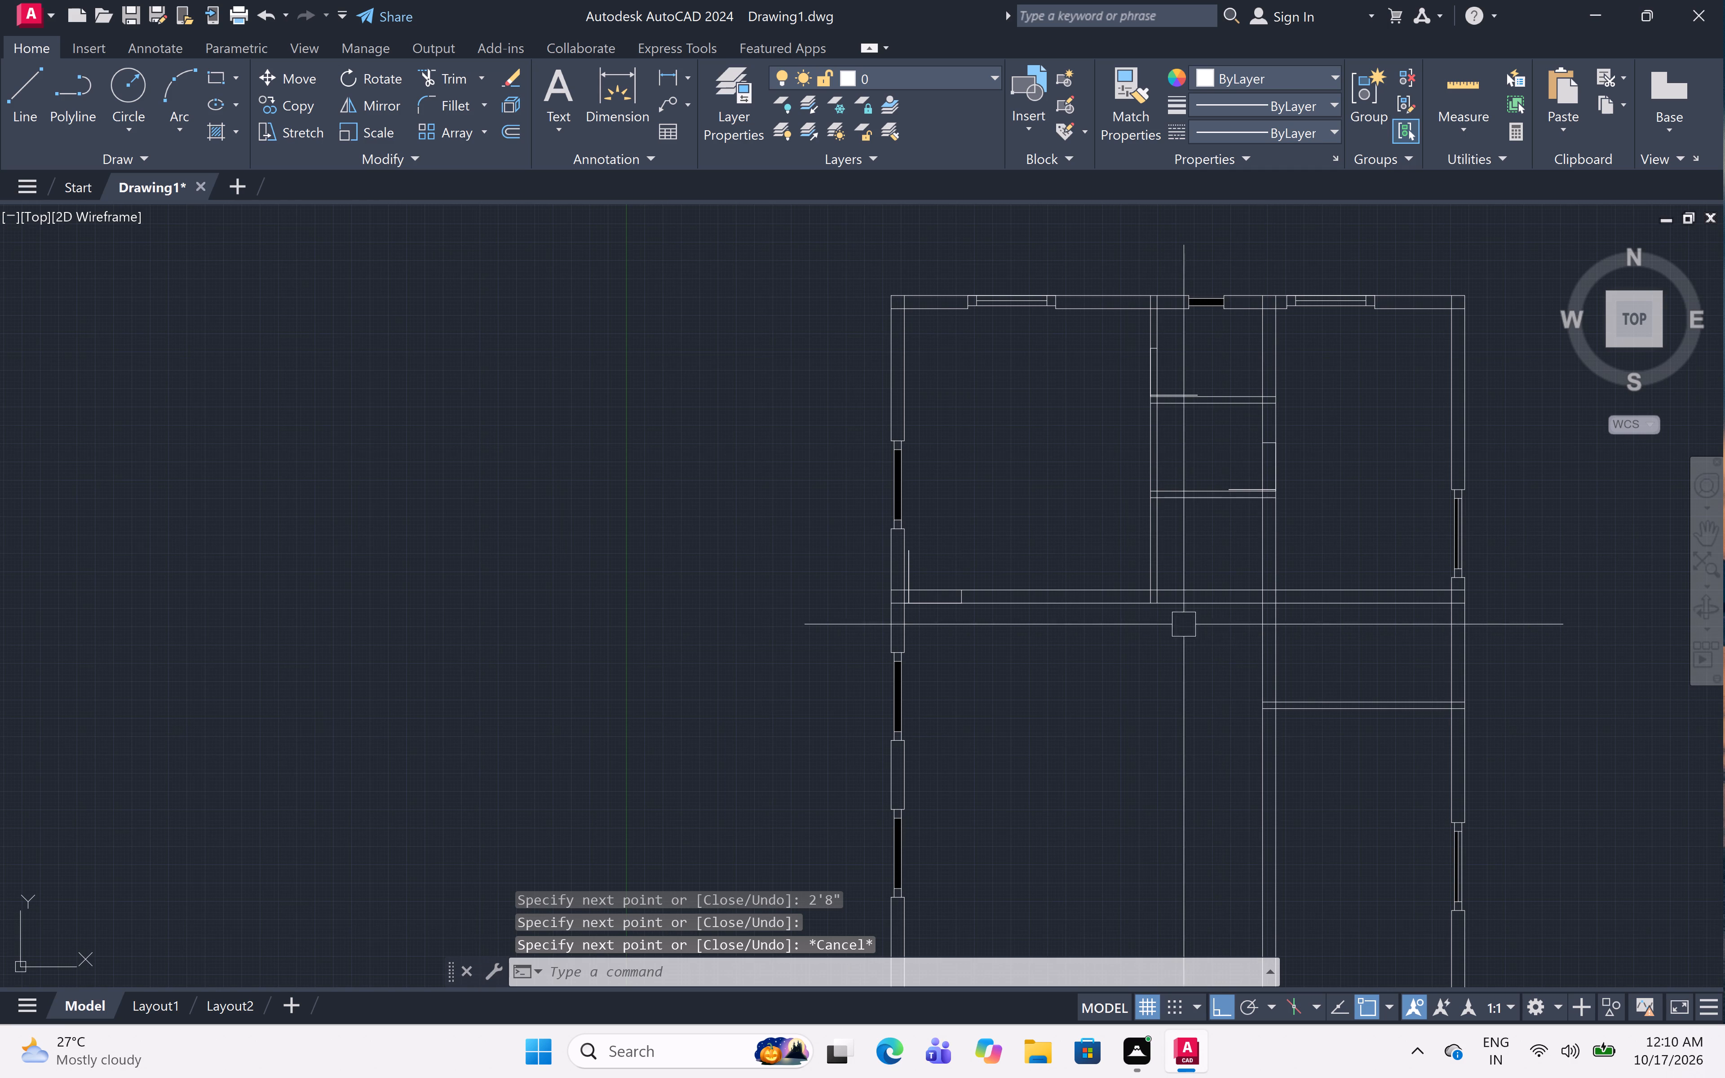
scroll(1159, 601, "up", 4)
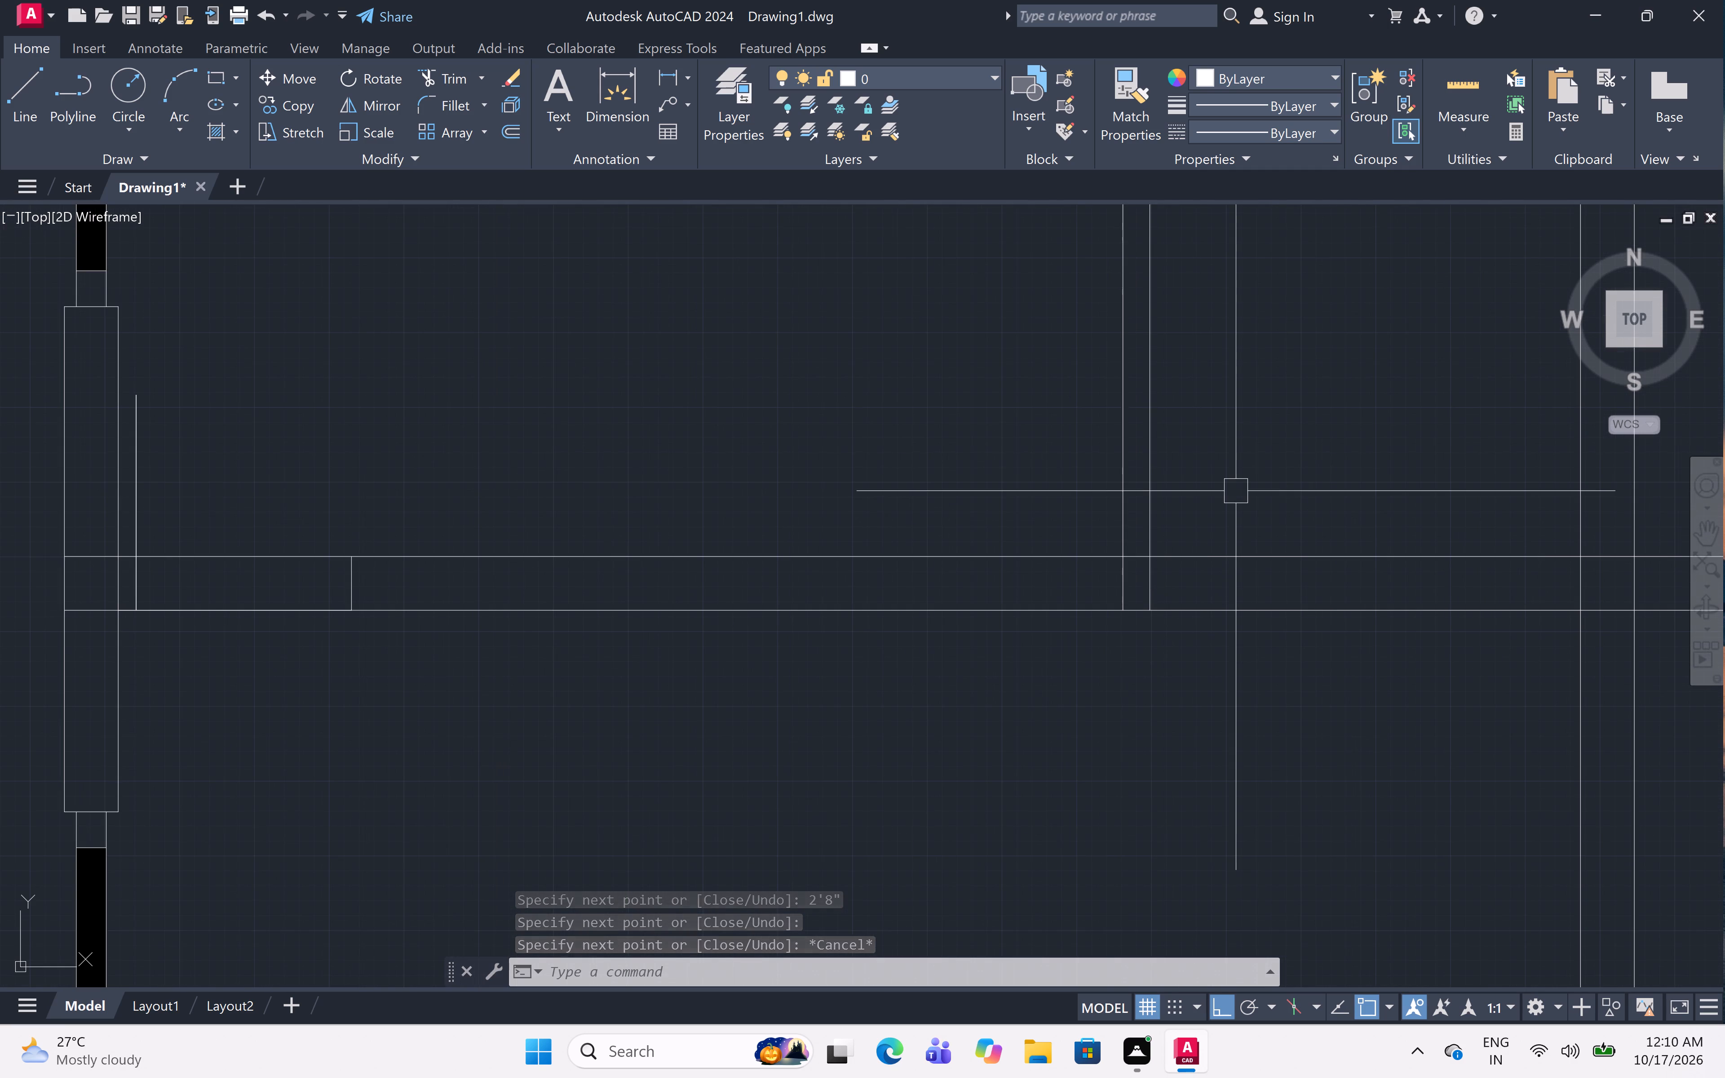
type("l")
key("space")
left_click(1148, 607)
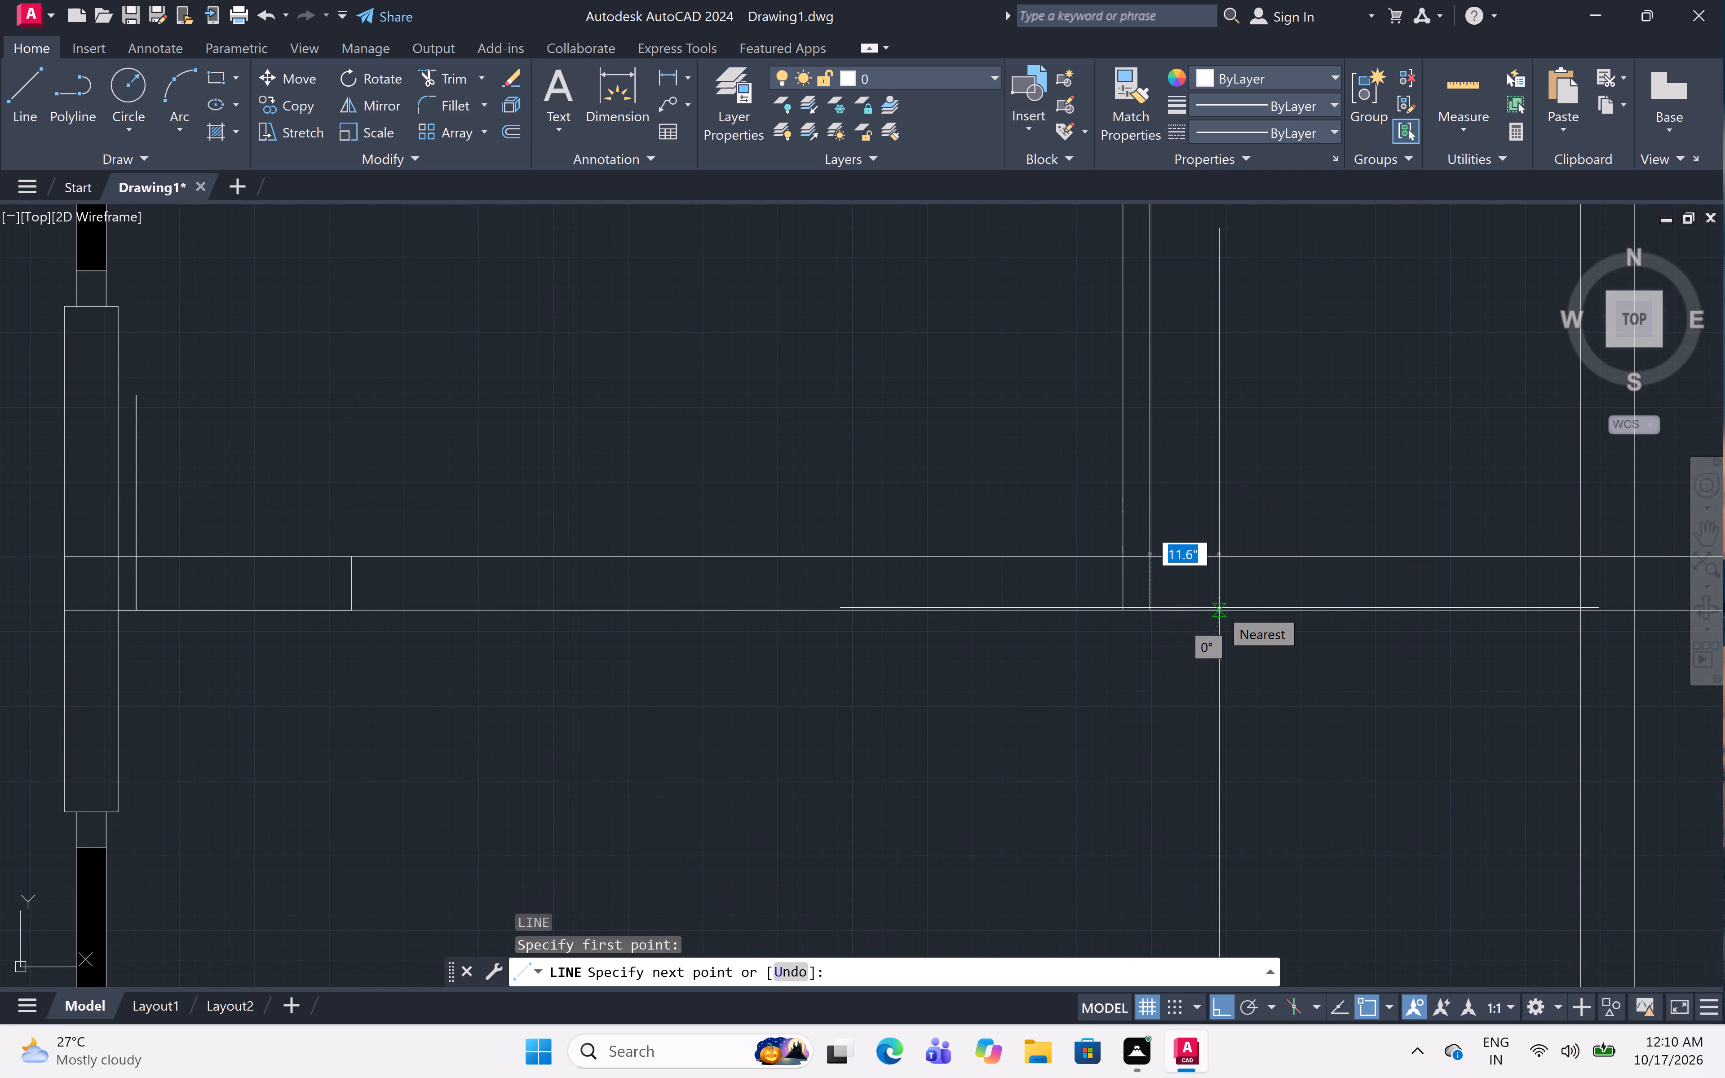
key("1")
type("\"")
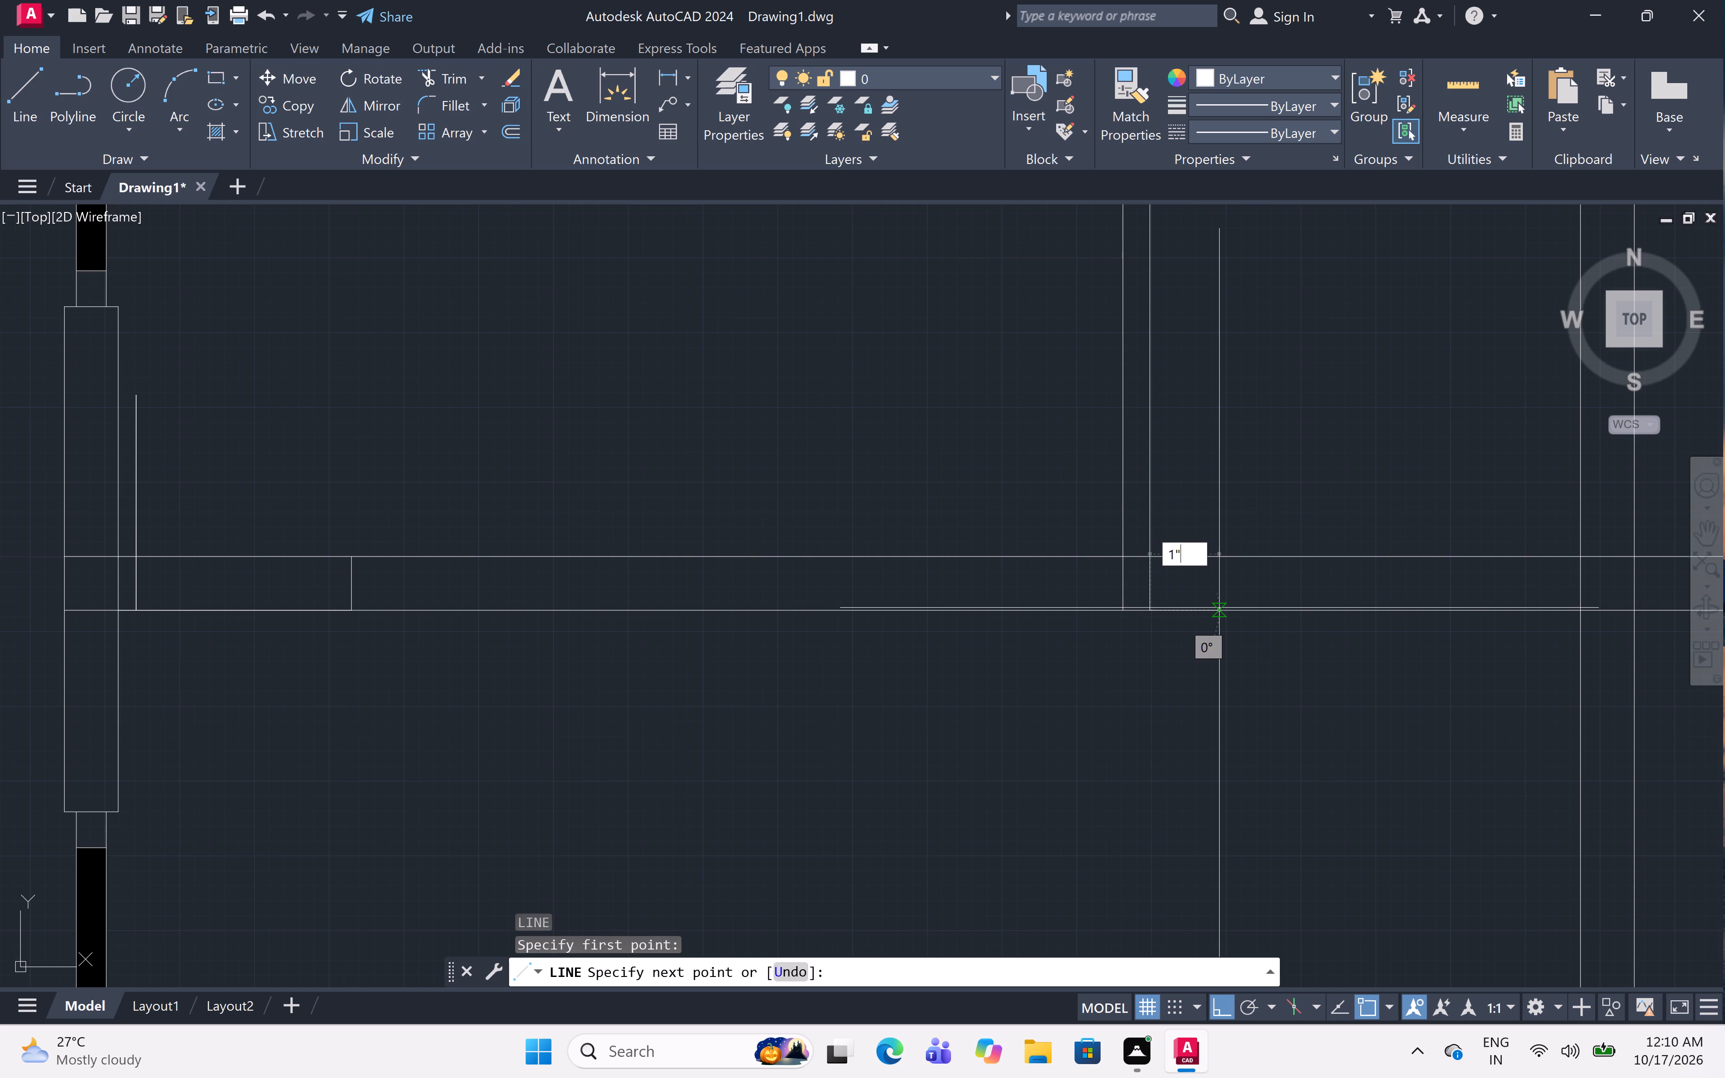
key("space")
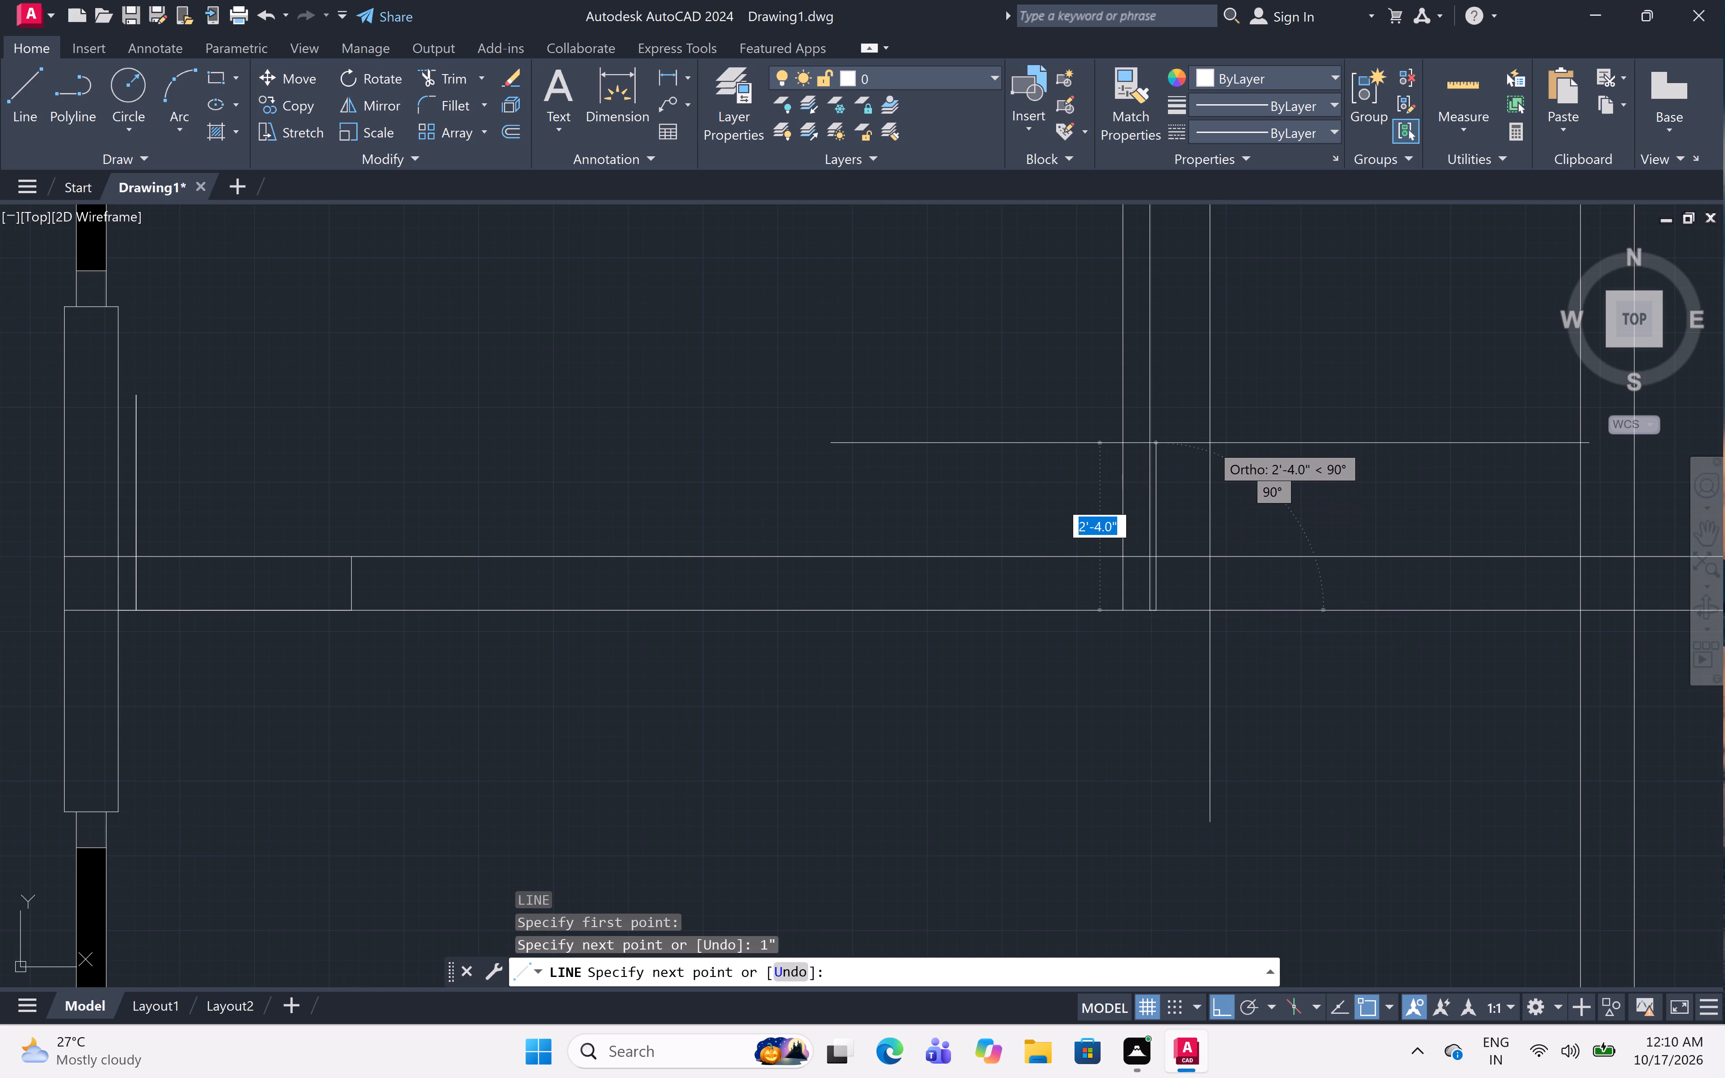
type("2'")
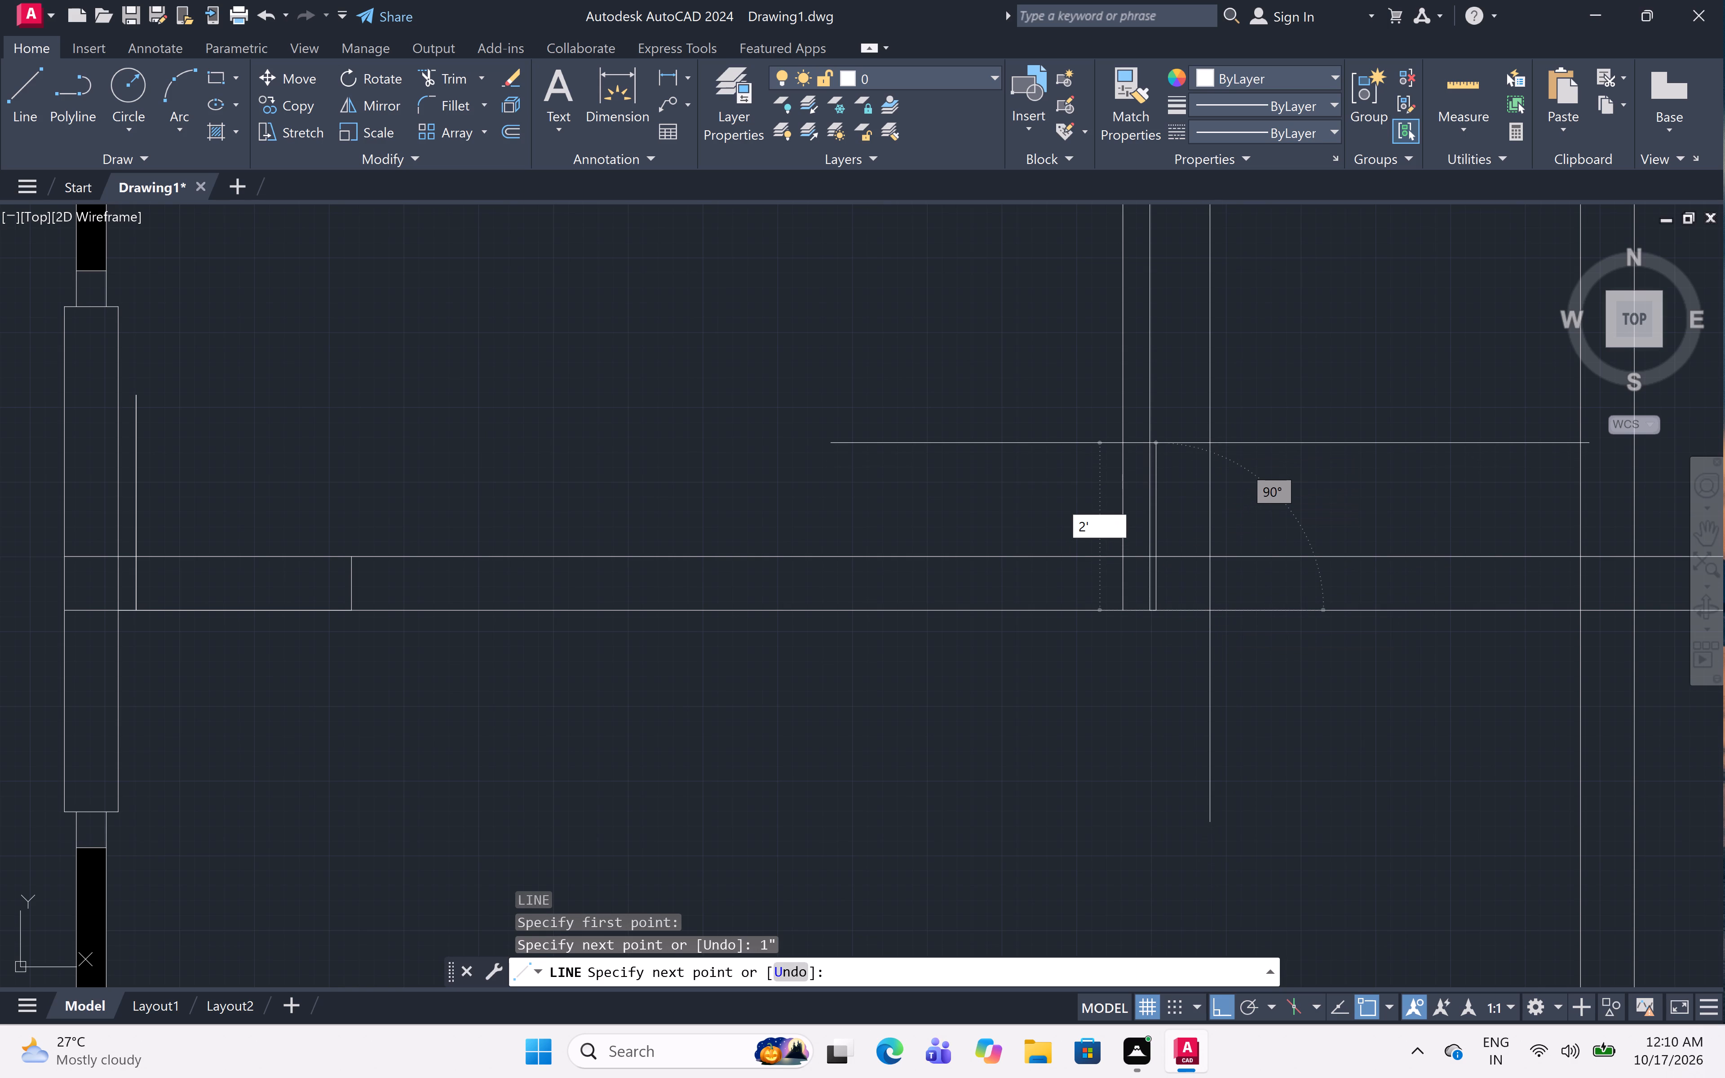
type("8\"")
key("space")
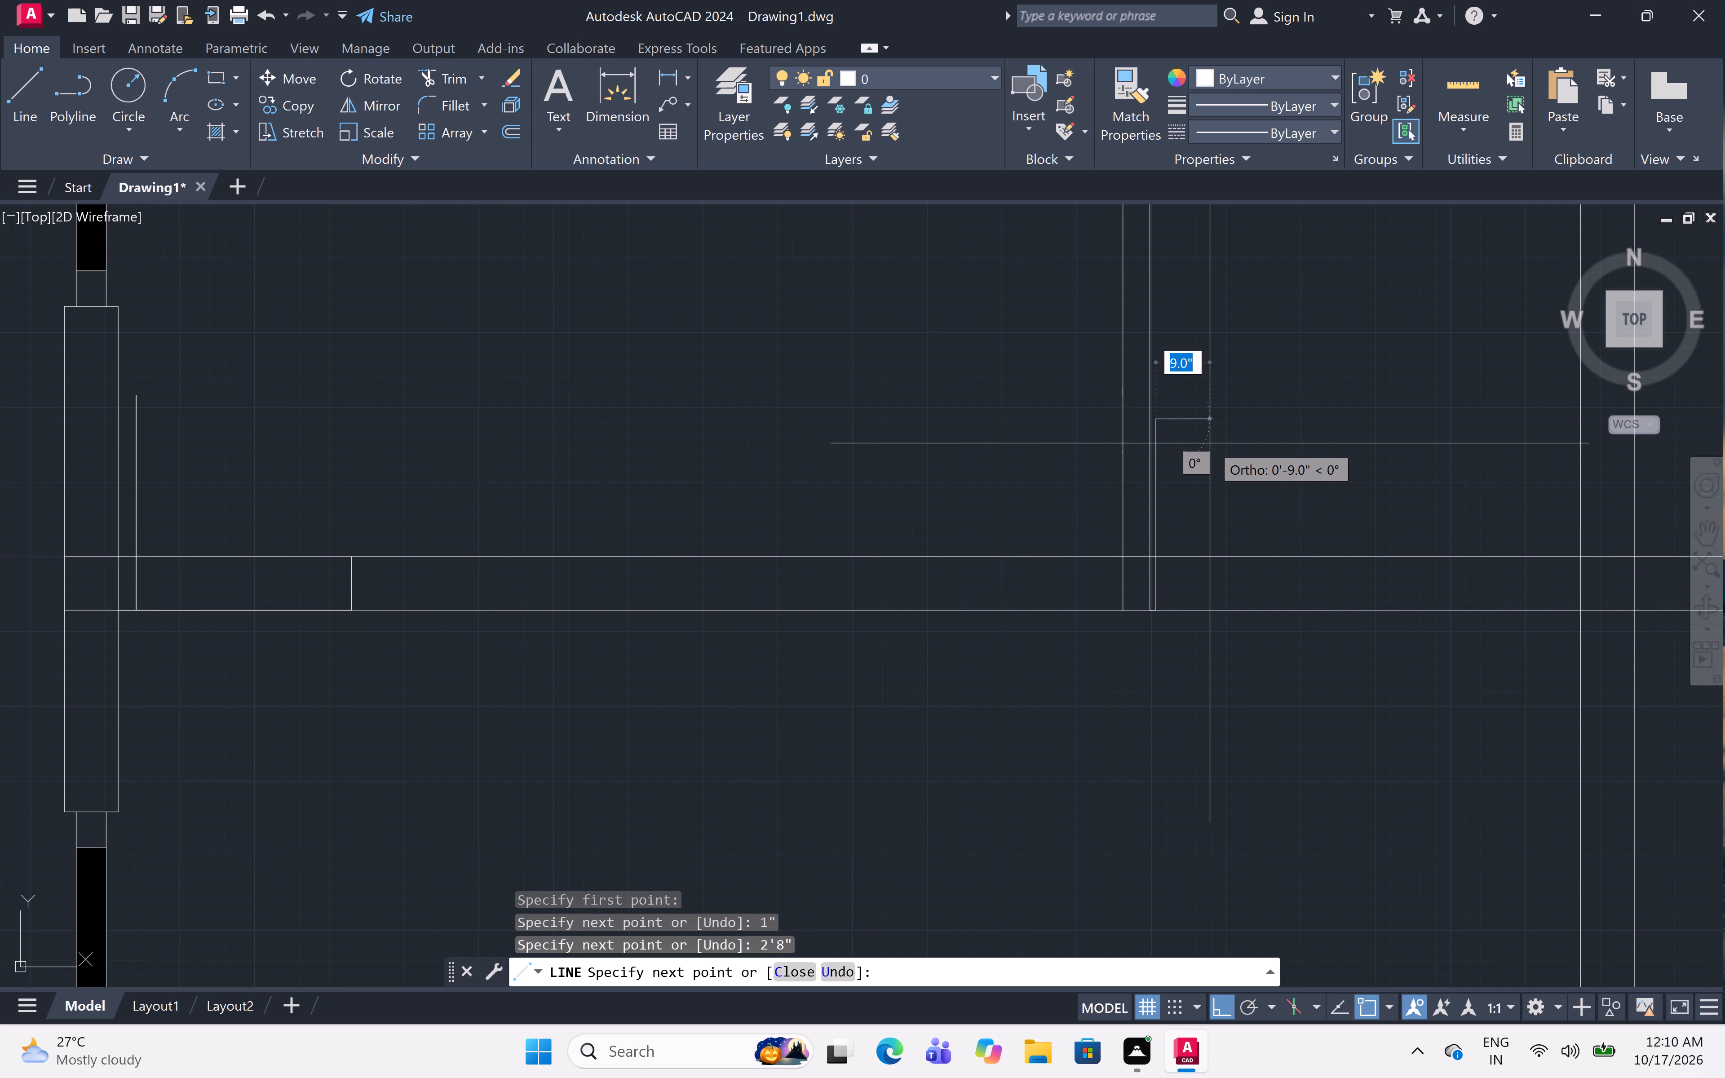
left_click(1162, 614)
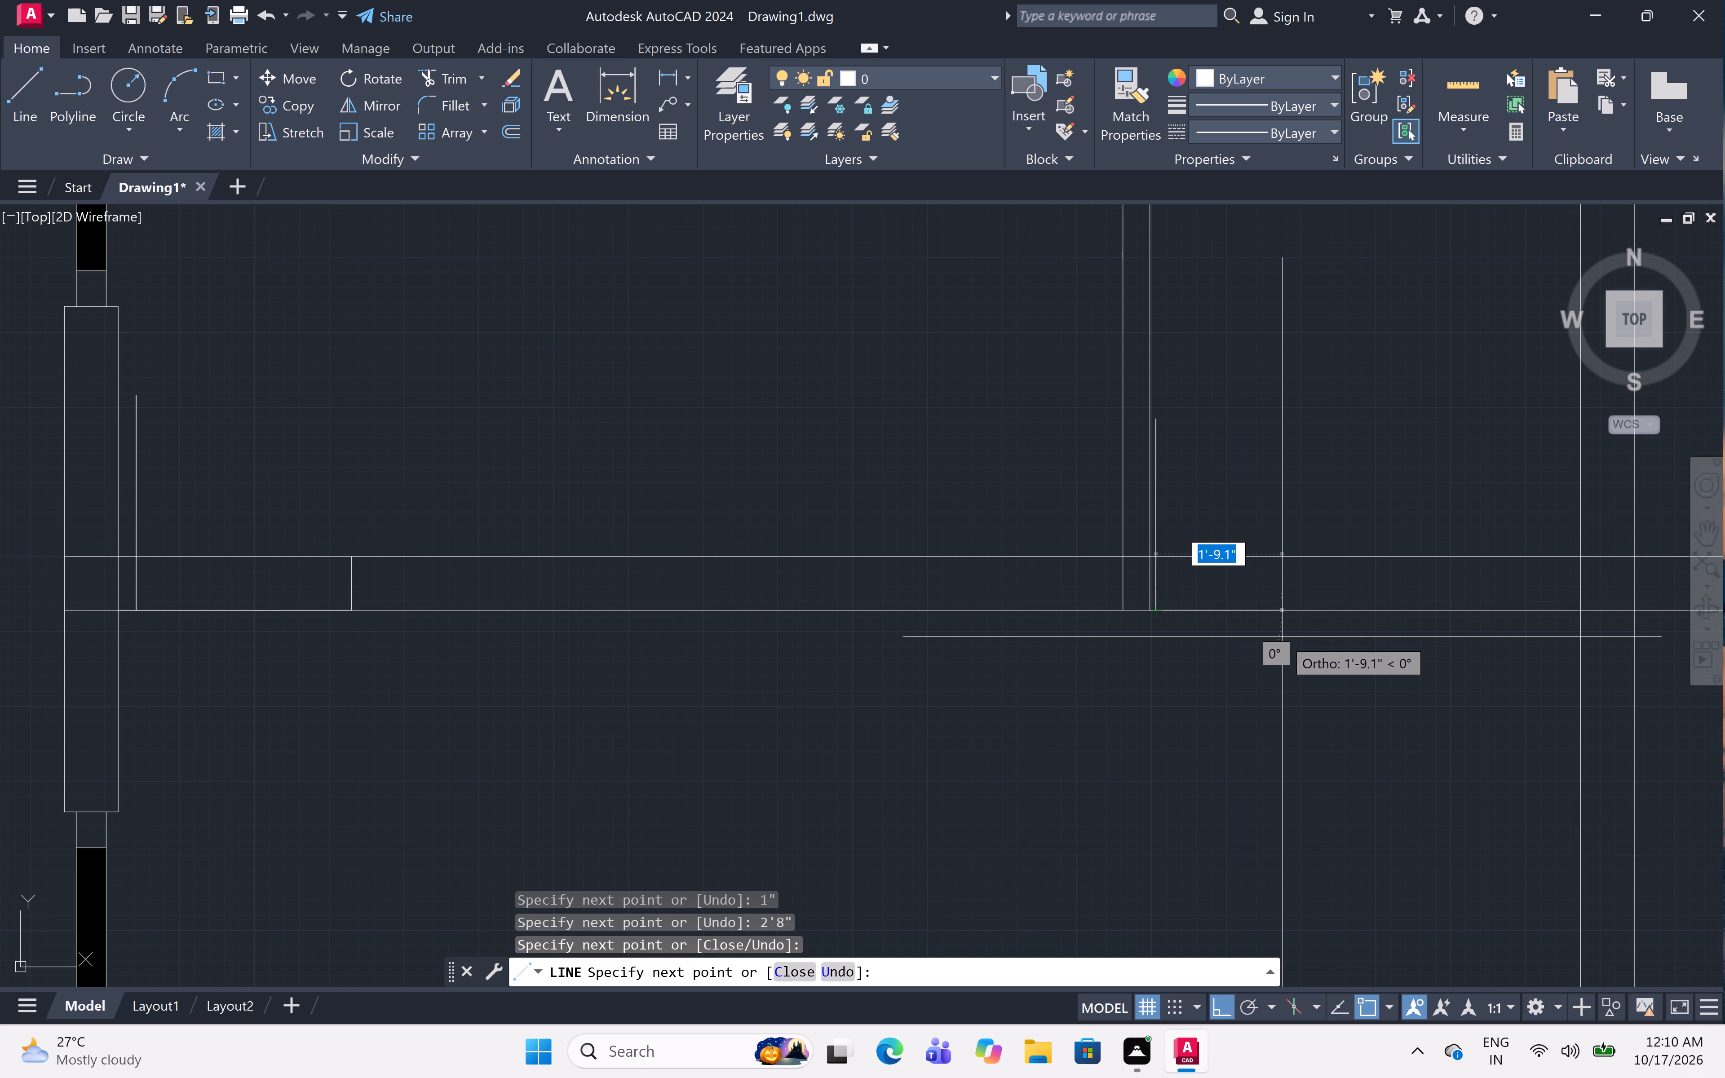
Continue the line 2'8" right along the horizontal wall's lower face and up to its upper face, finishing the door opening.
key("2")
key("apostrophe")
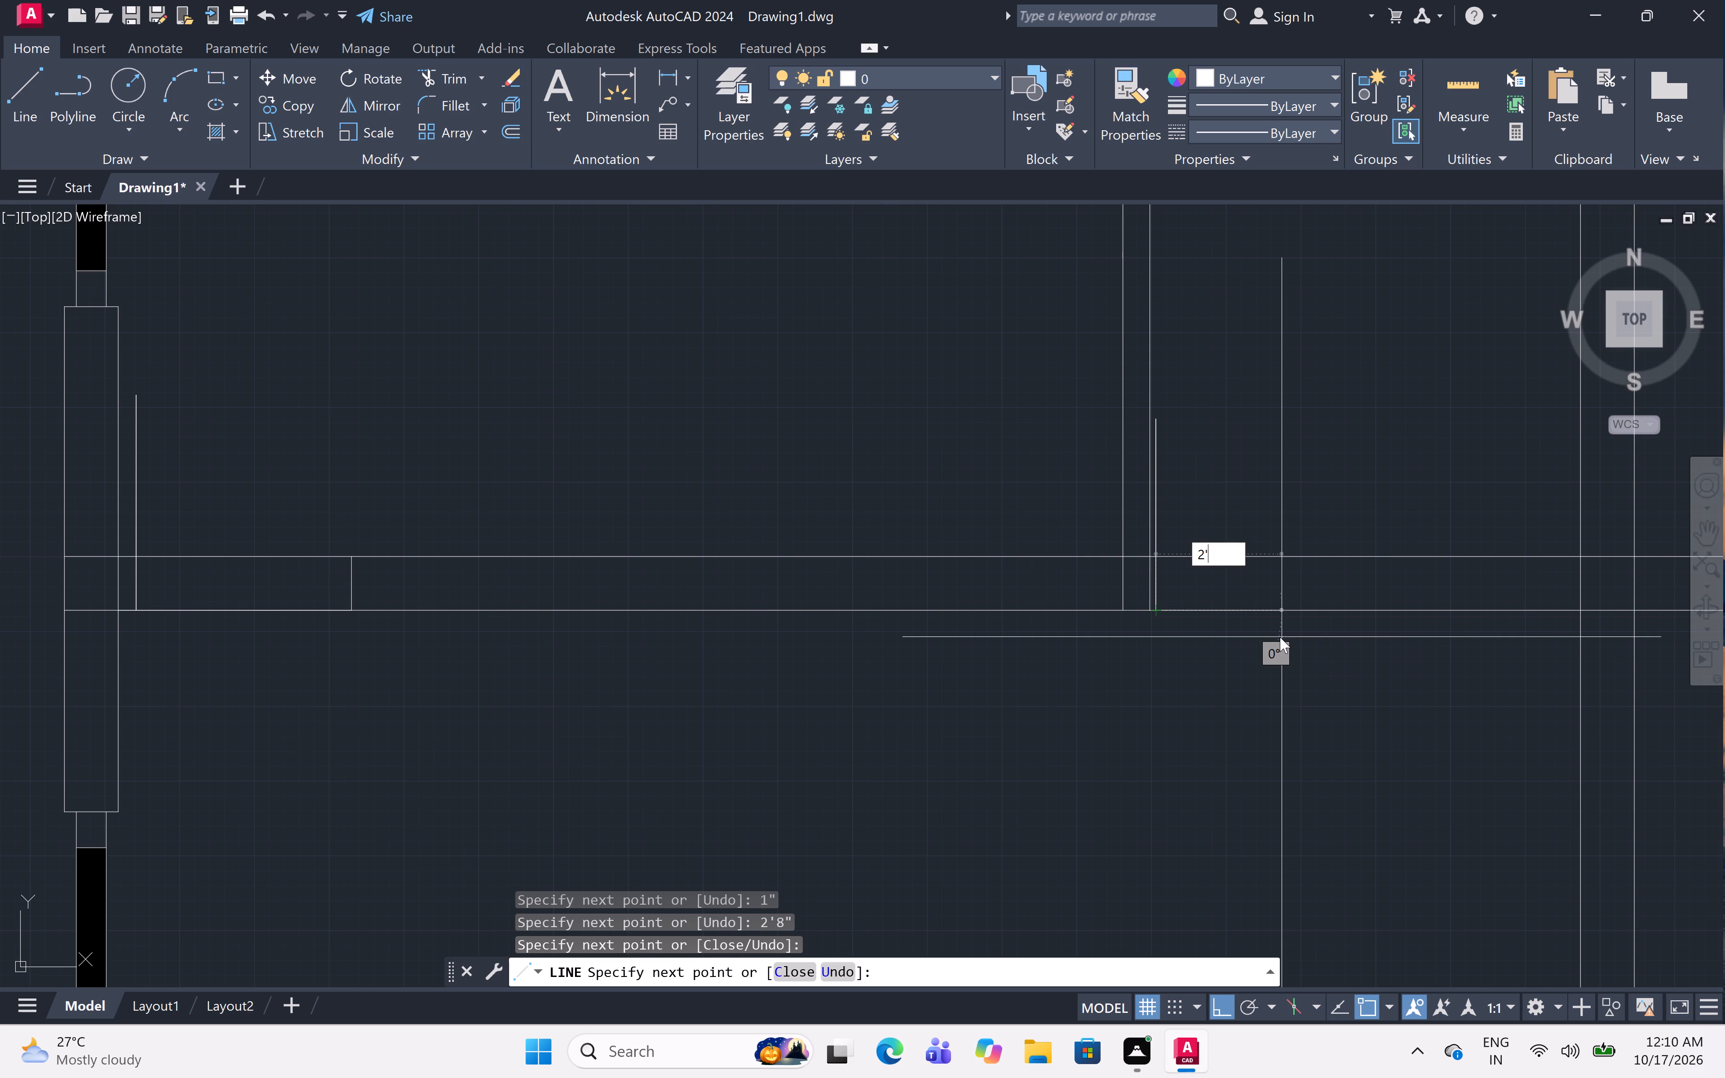
type("8\"")
key("space")
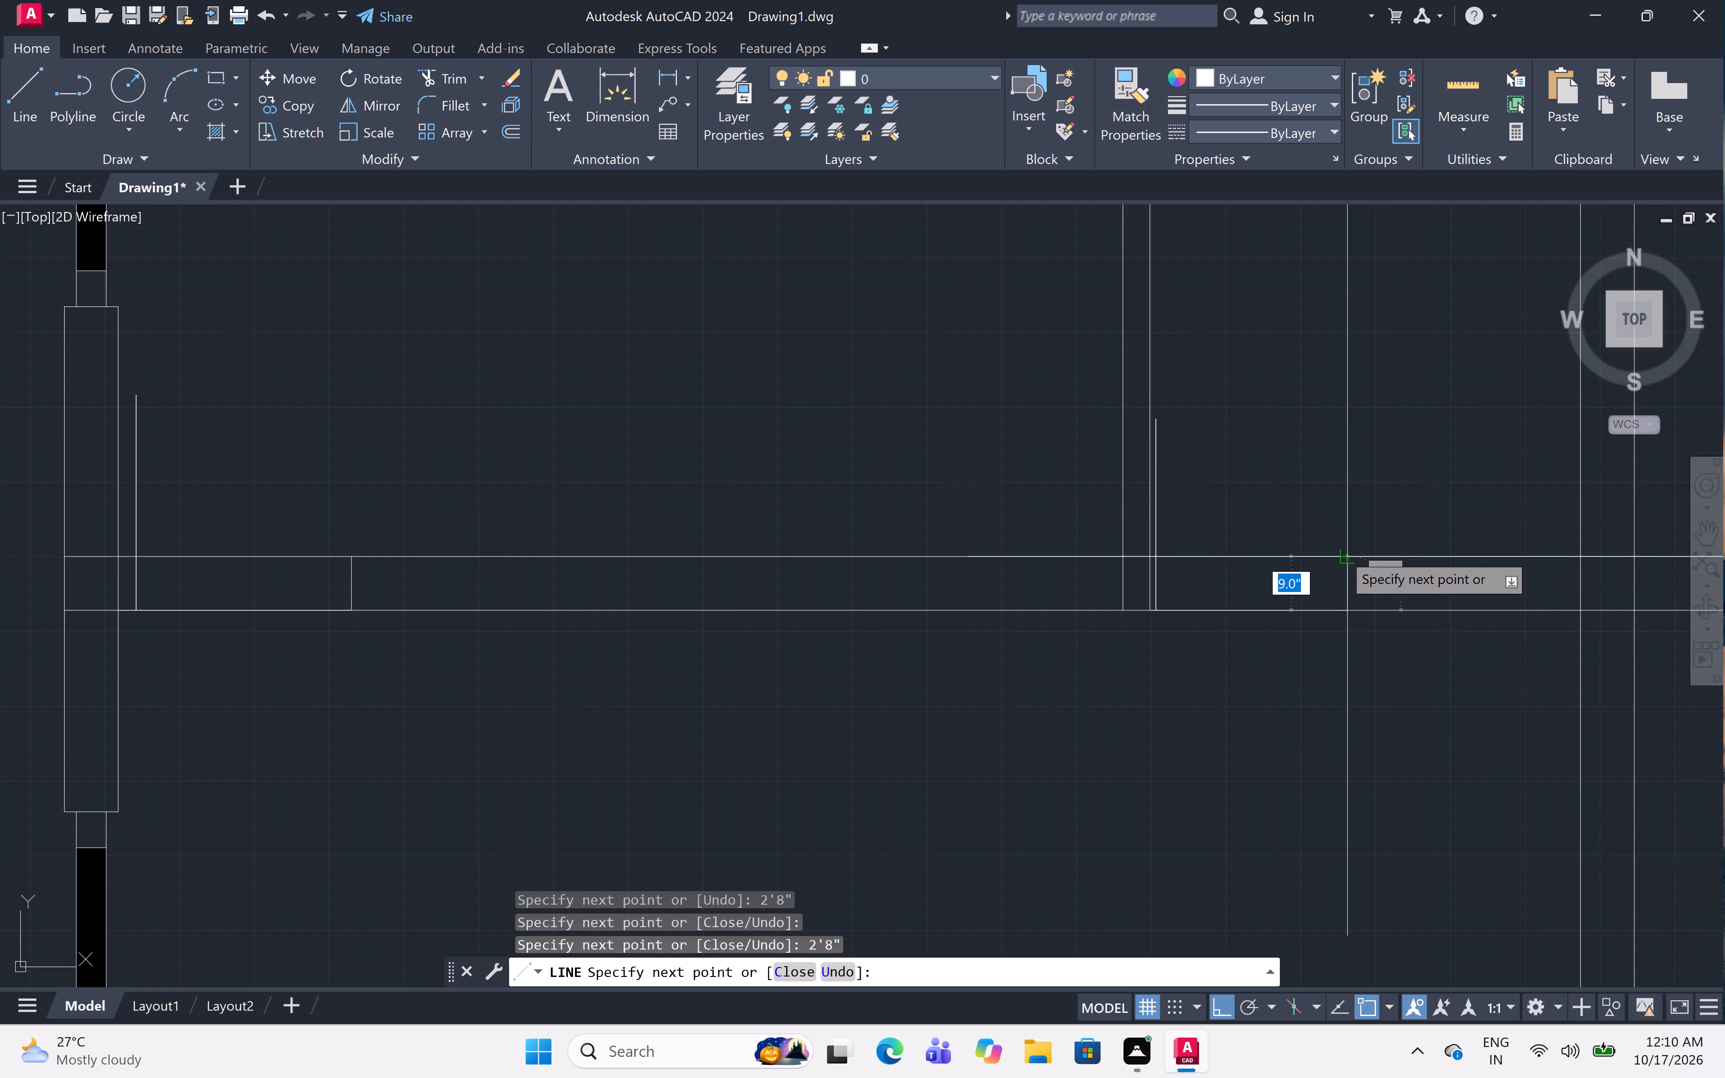
left_click(1342, 552)
key("Escape")
From the 9" interior vertical wall's right face at the horizontal wall's lower face, draw line segments 1" right and 3' up, retracing to the base.
scroll(1333, 503, "down", 3)
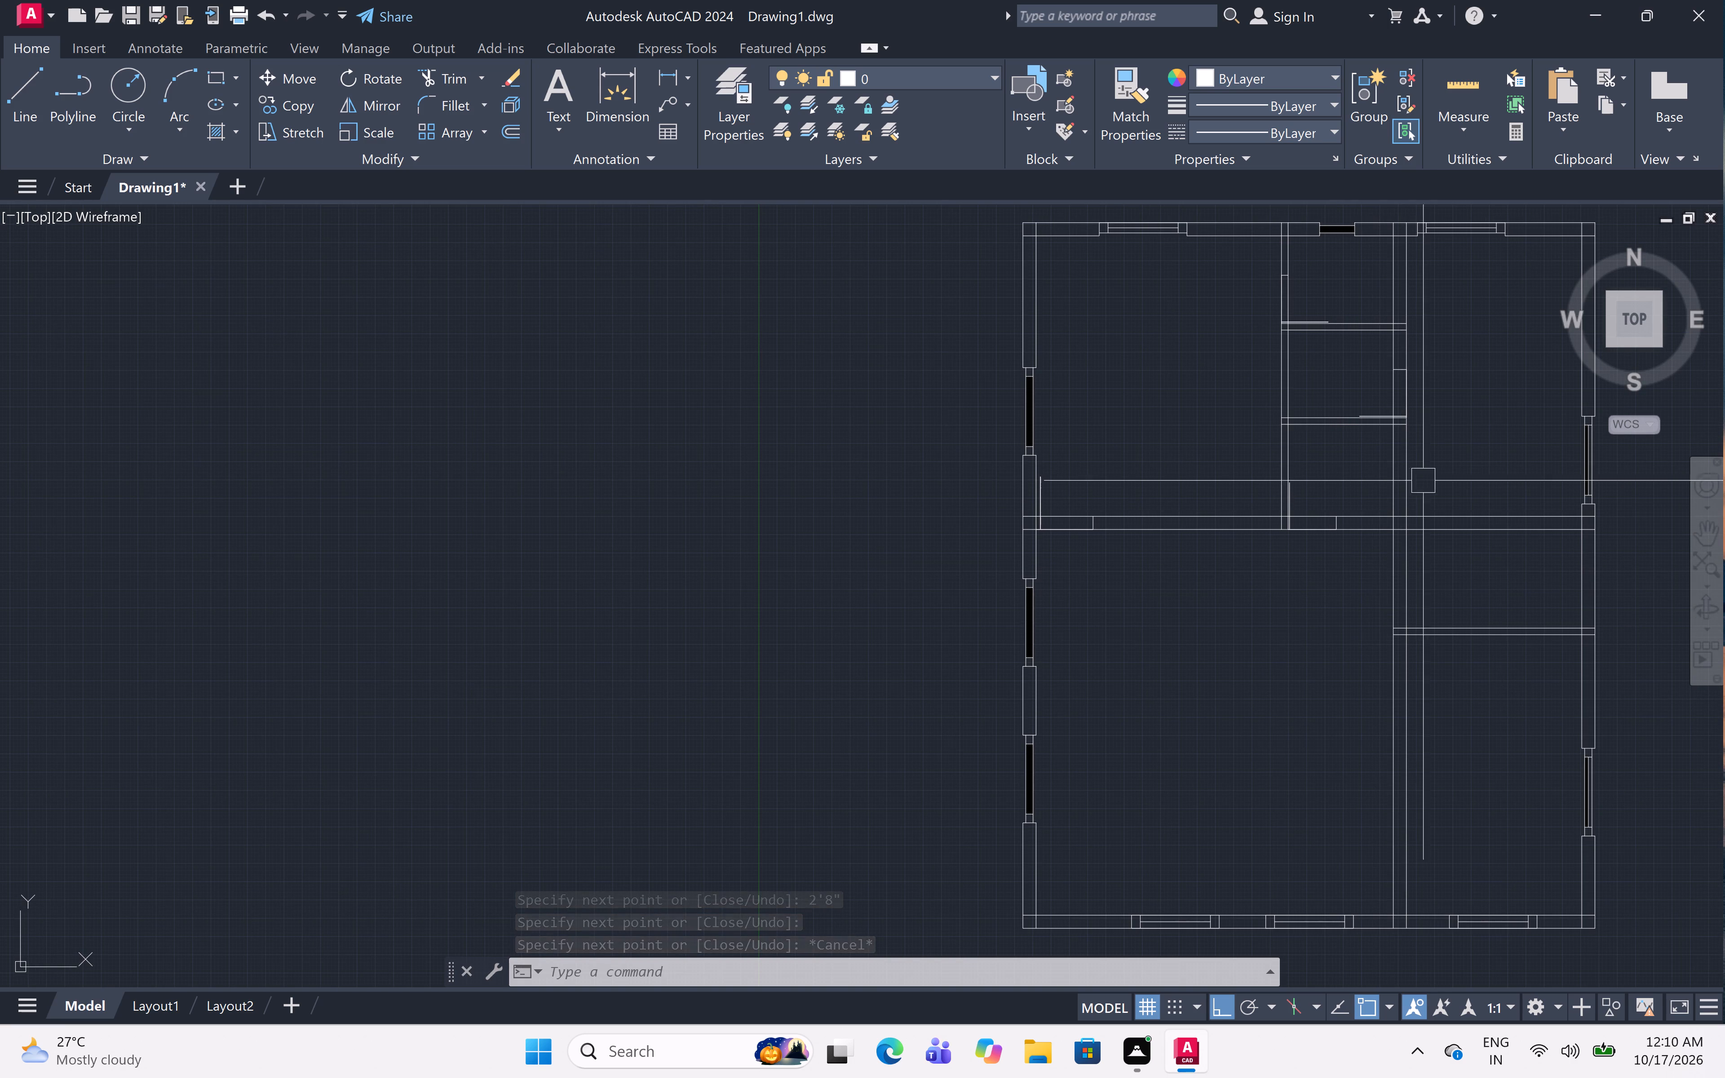
middle_click_drag(1446, 475, 1260, 524)
scroll(1266, 595, "up", 2)
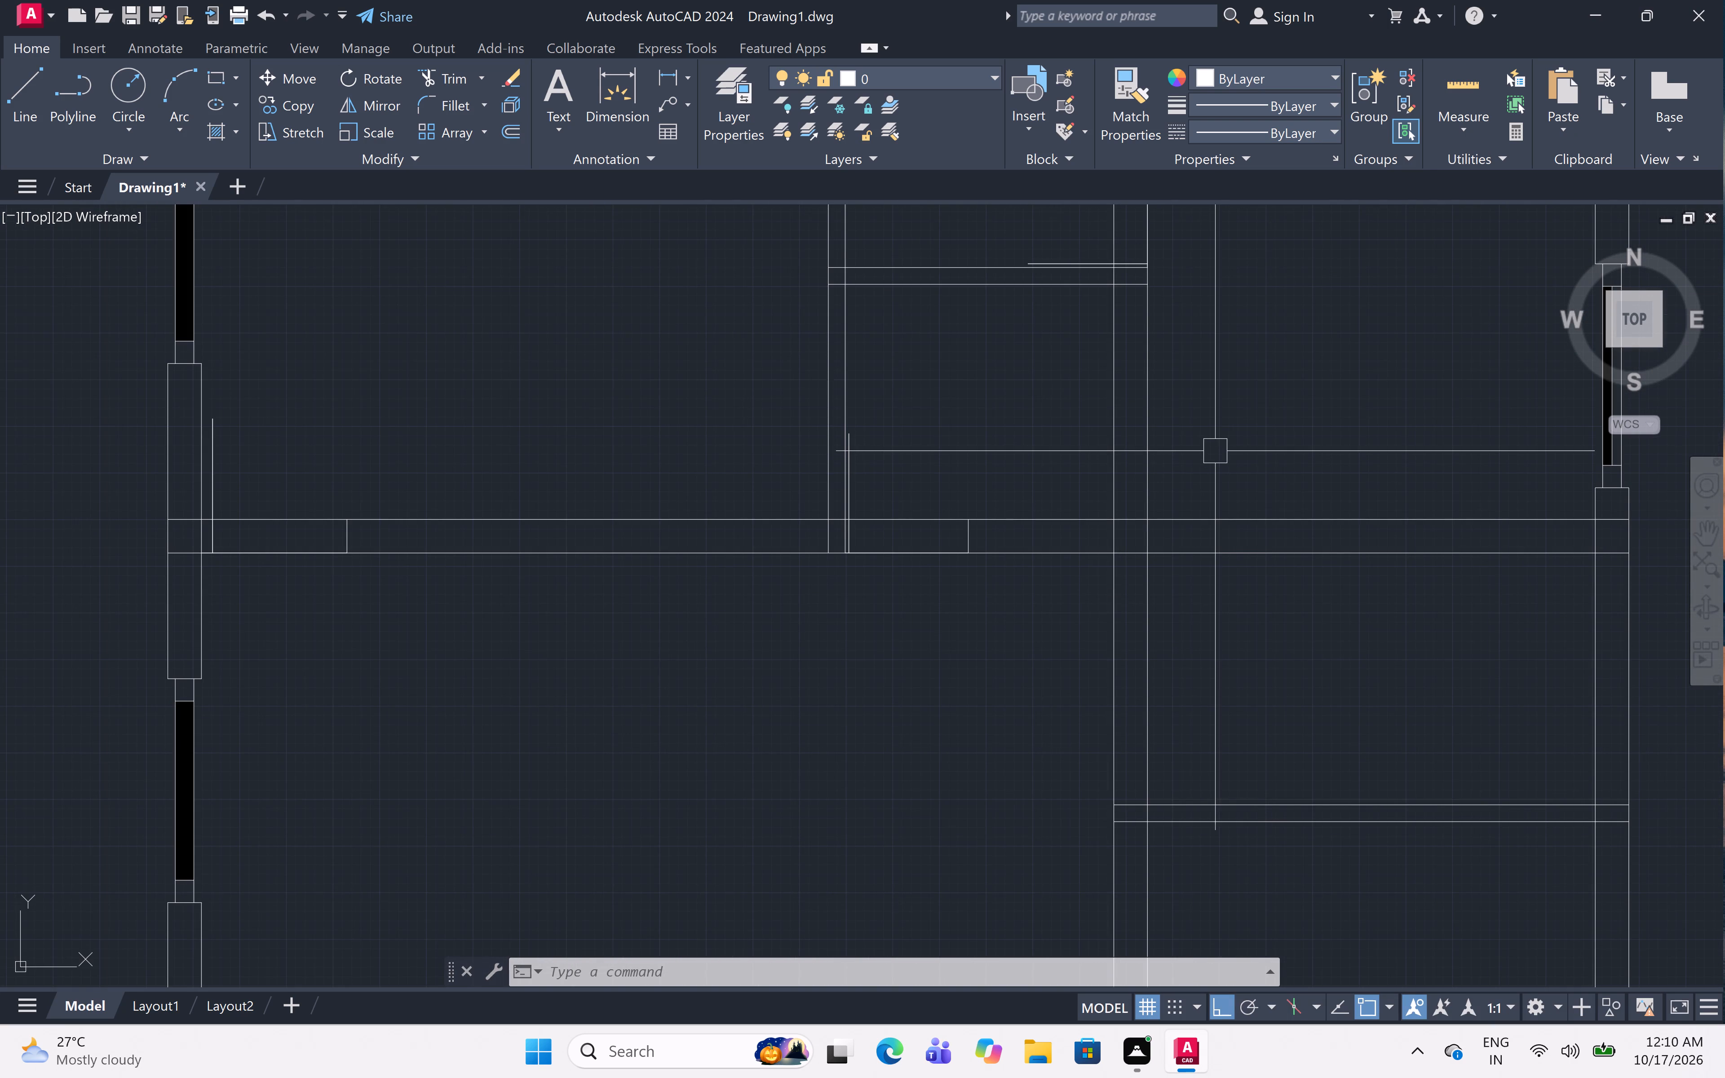
type("l")
key("space")
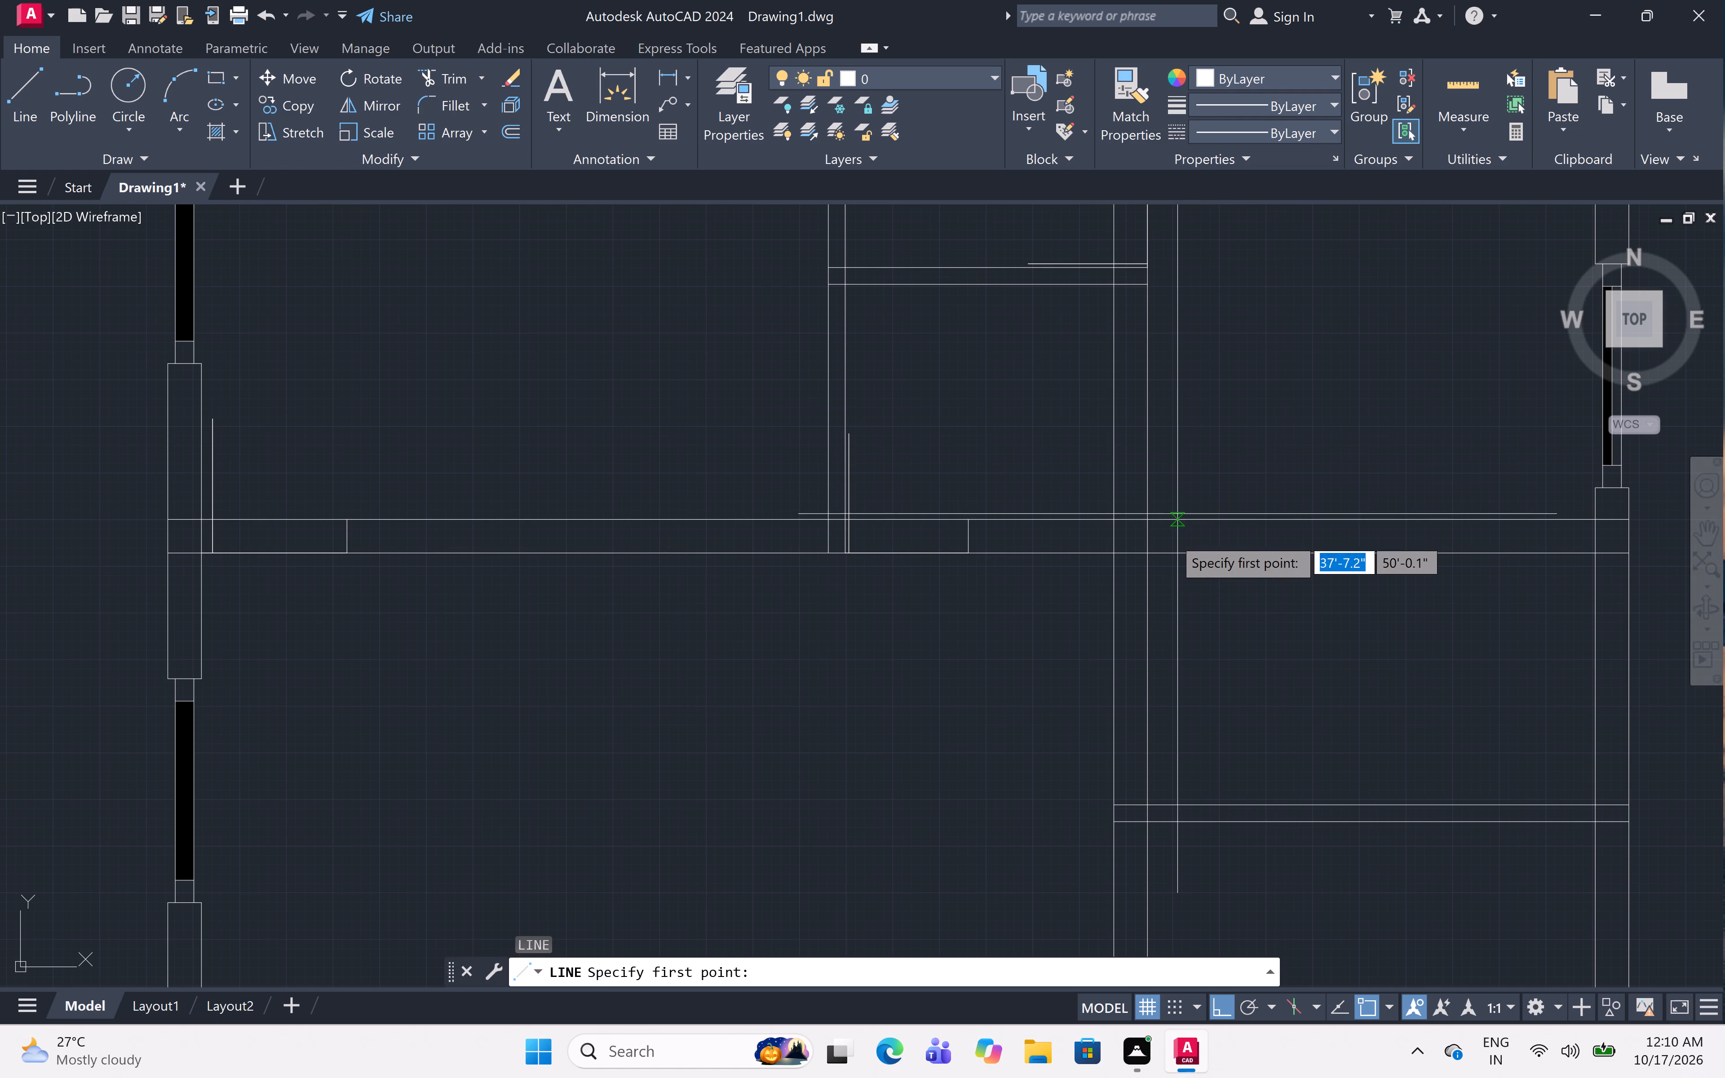
left_click(1152, 555)
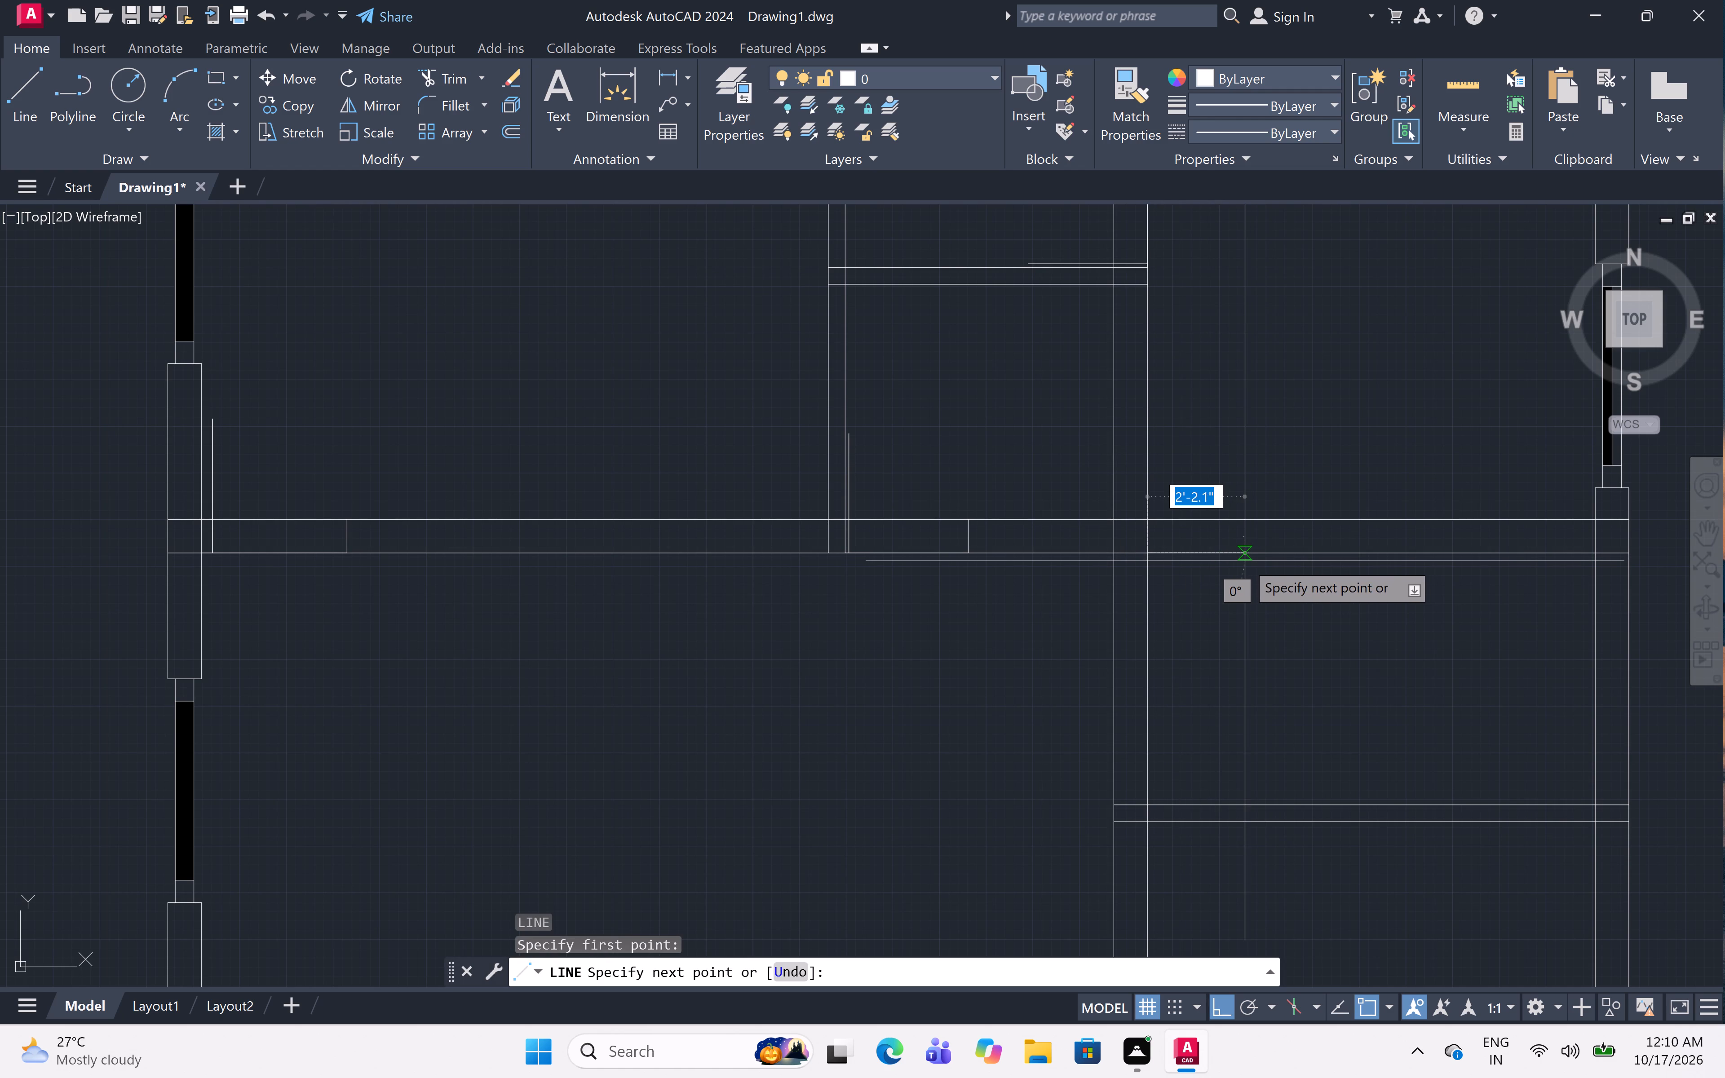
key("1")
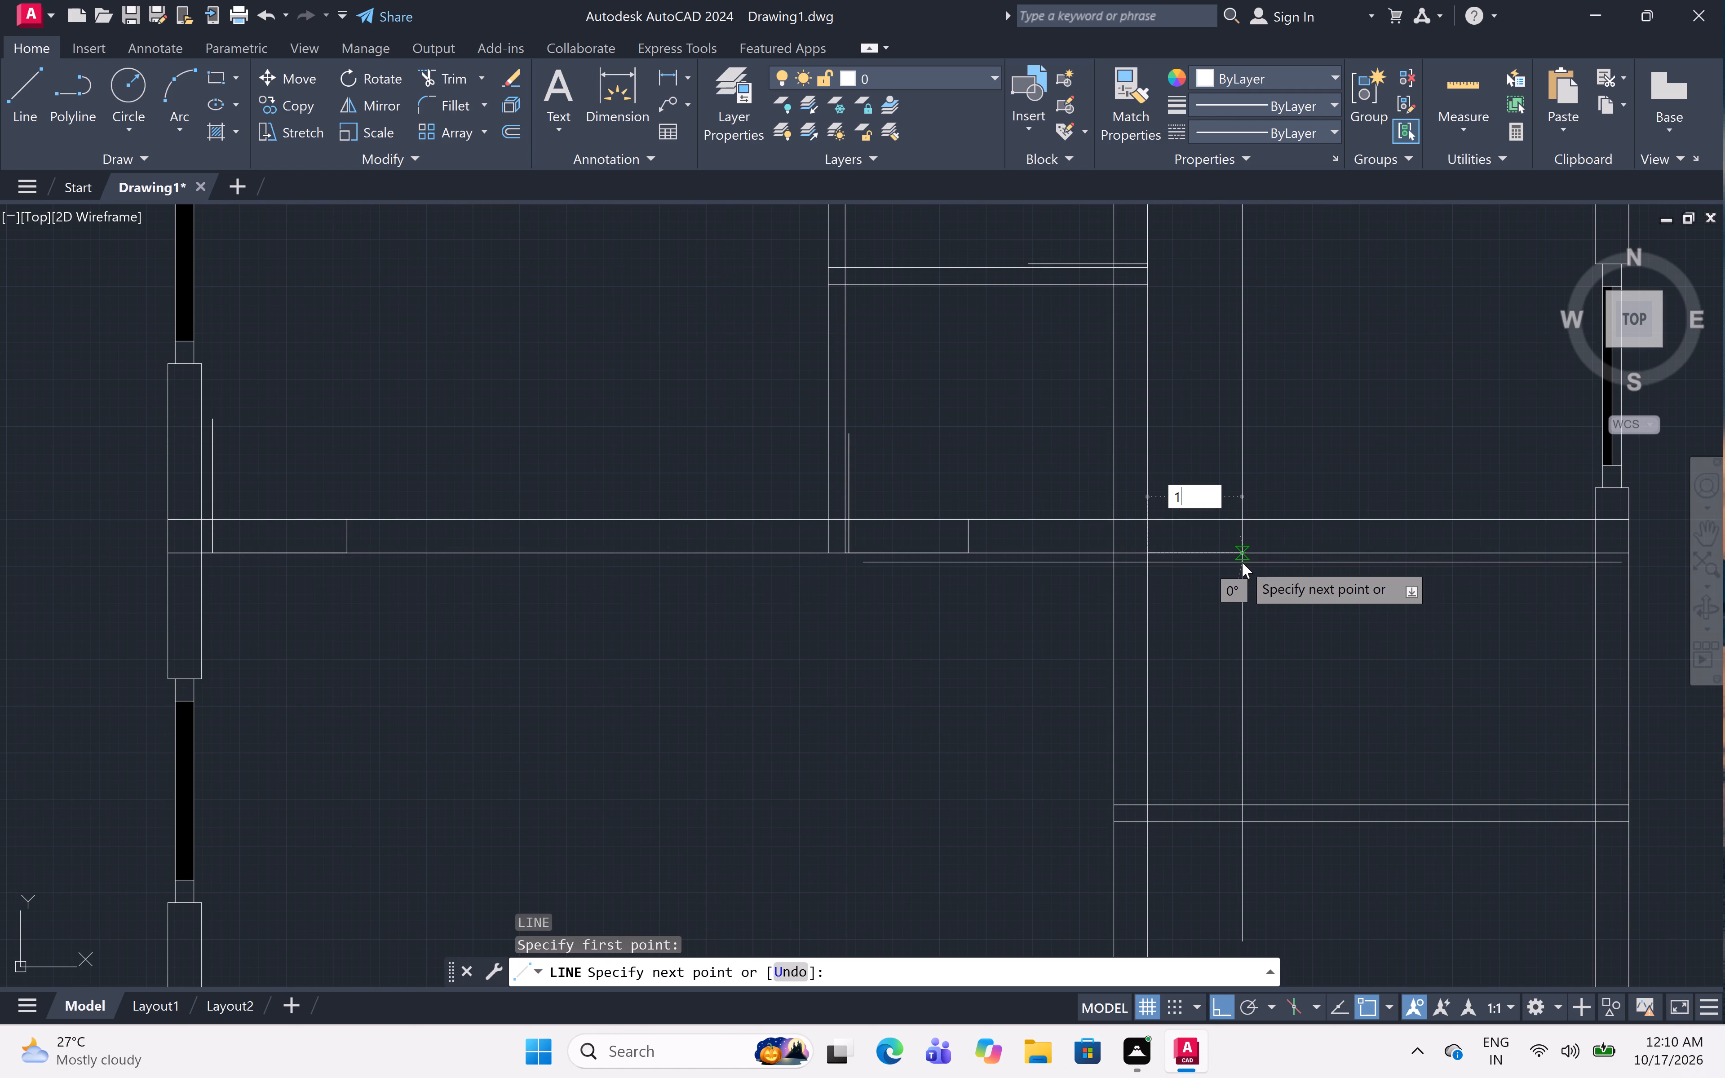
type("\"")
key("space")
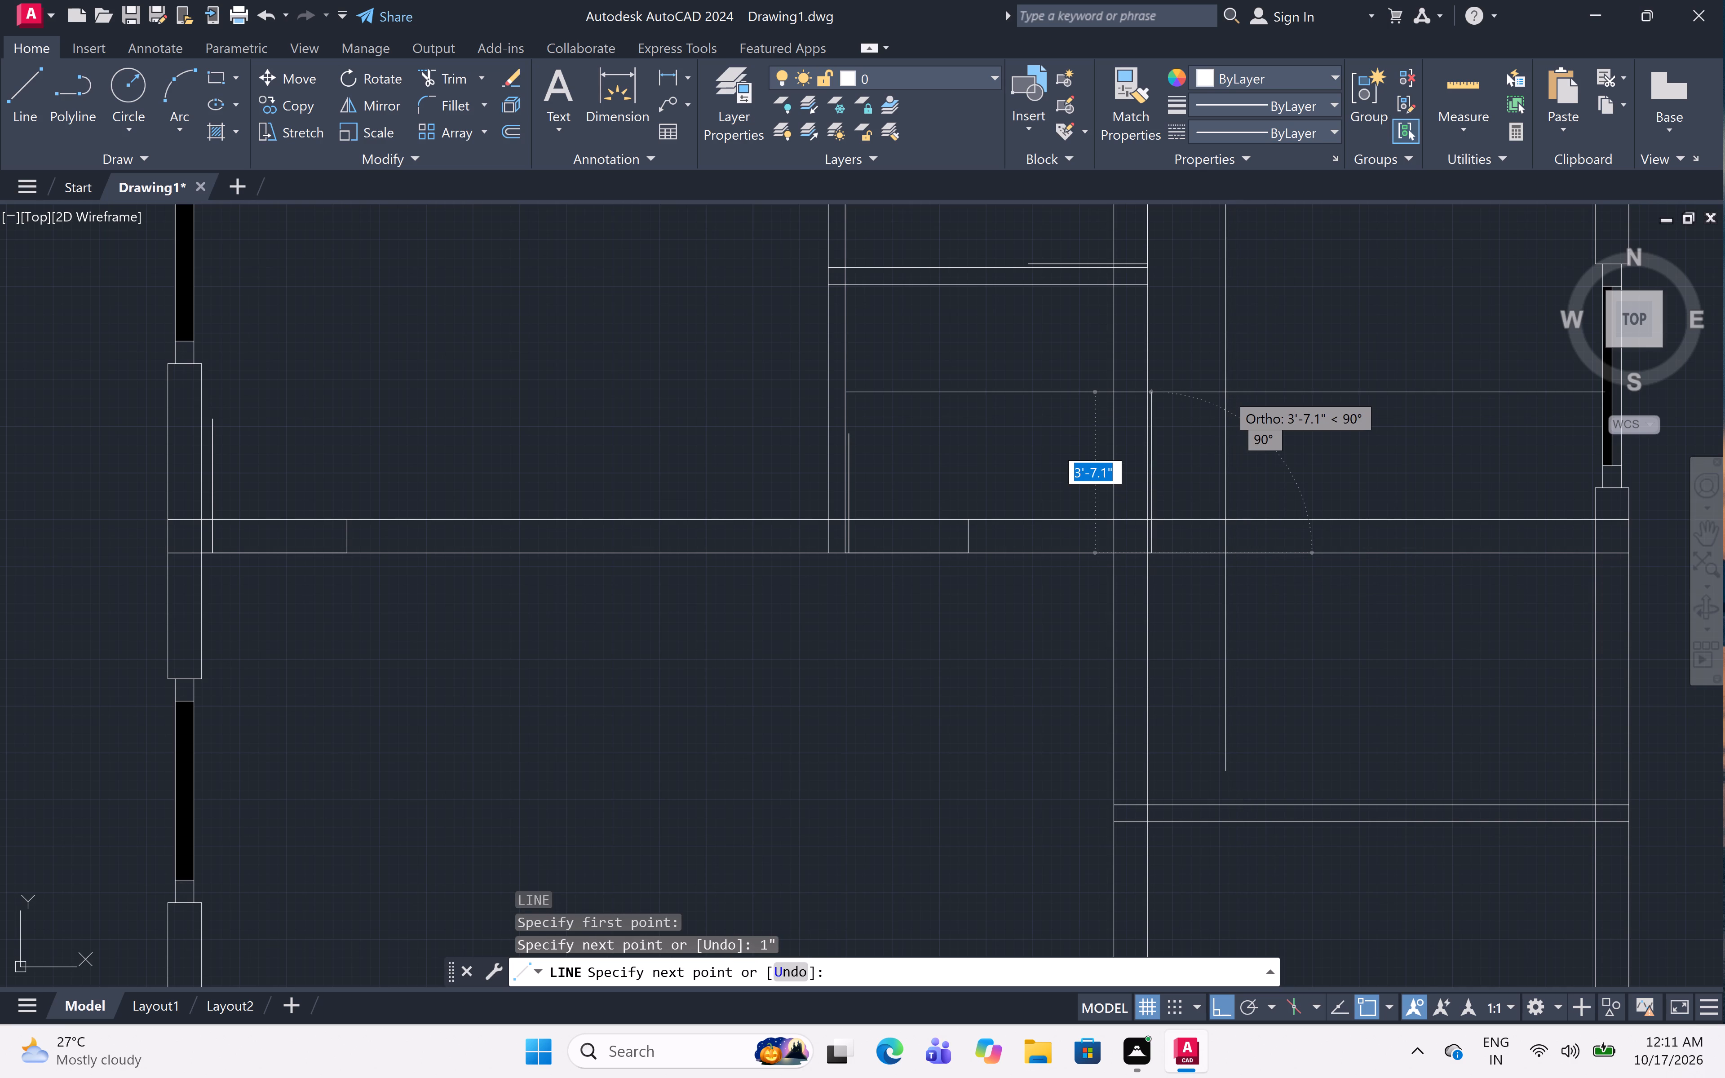
key("3")
key("apostrophe")
key("space")
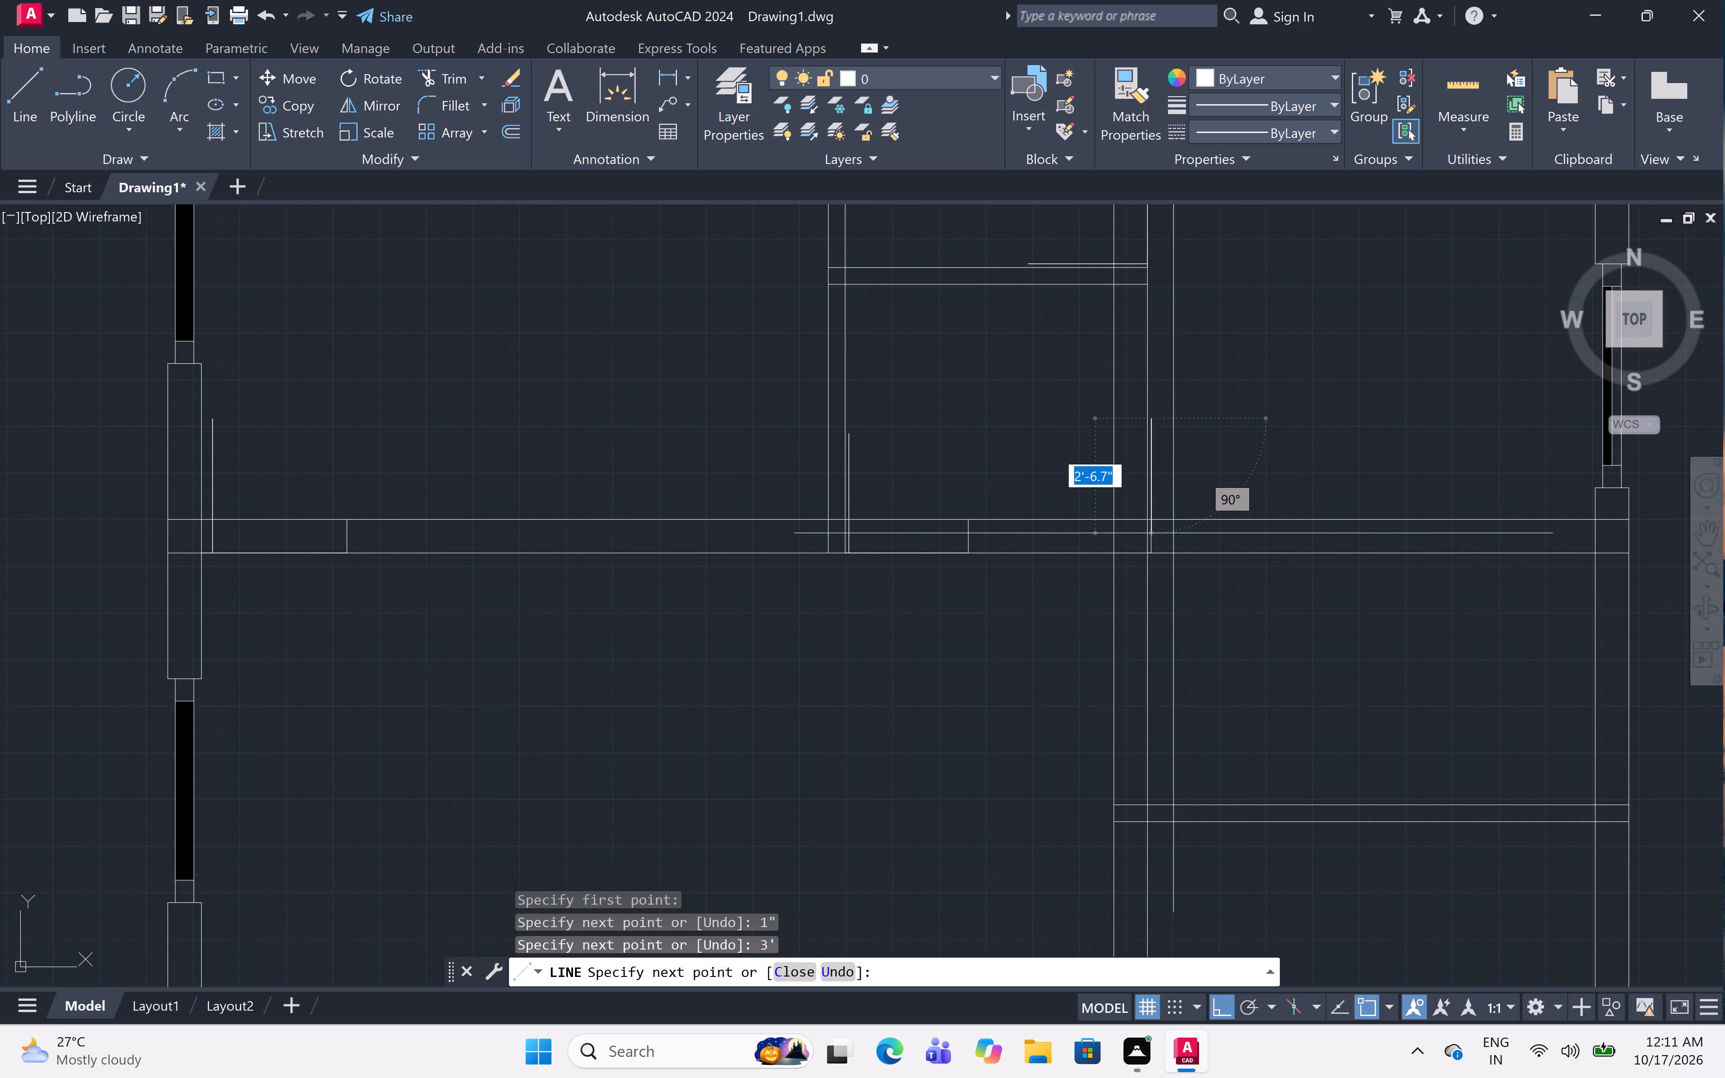
scroll(1162, 561, "up", 3)
left_click(1114, 524)
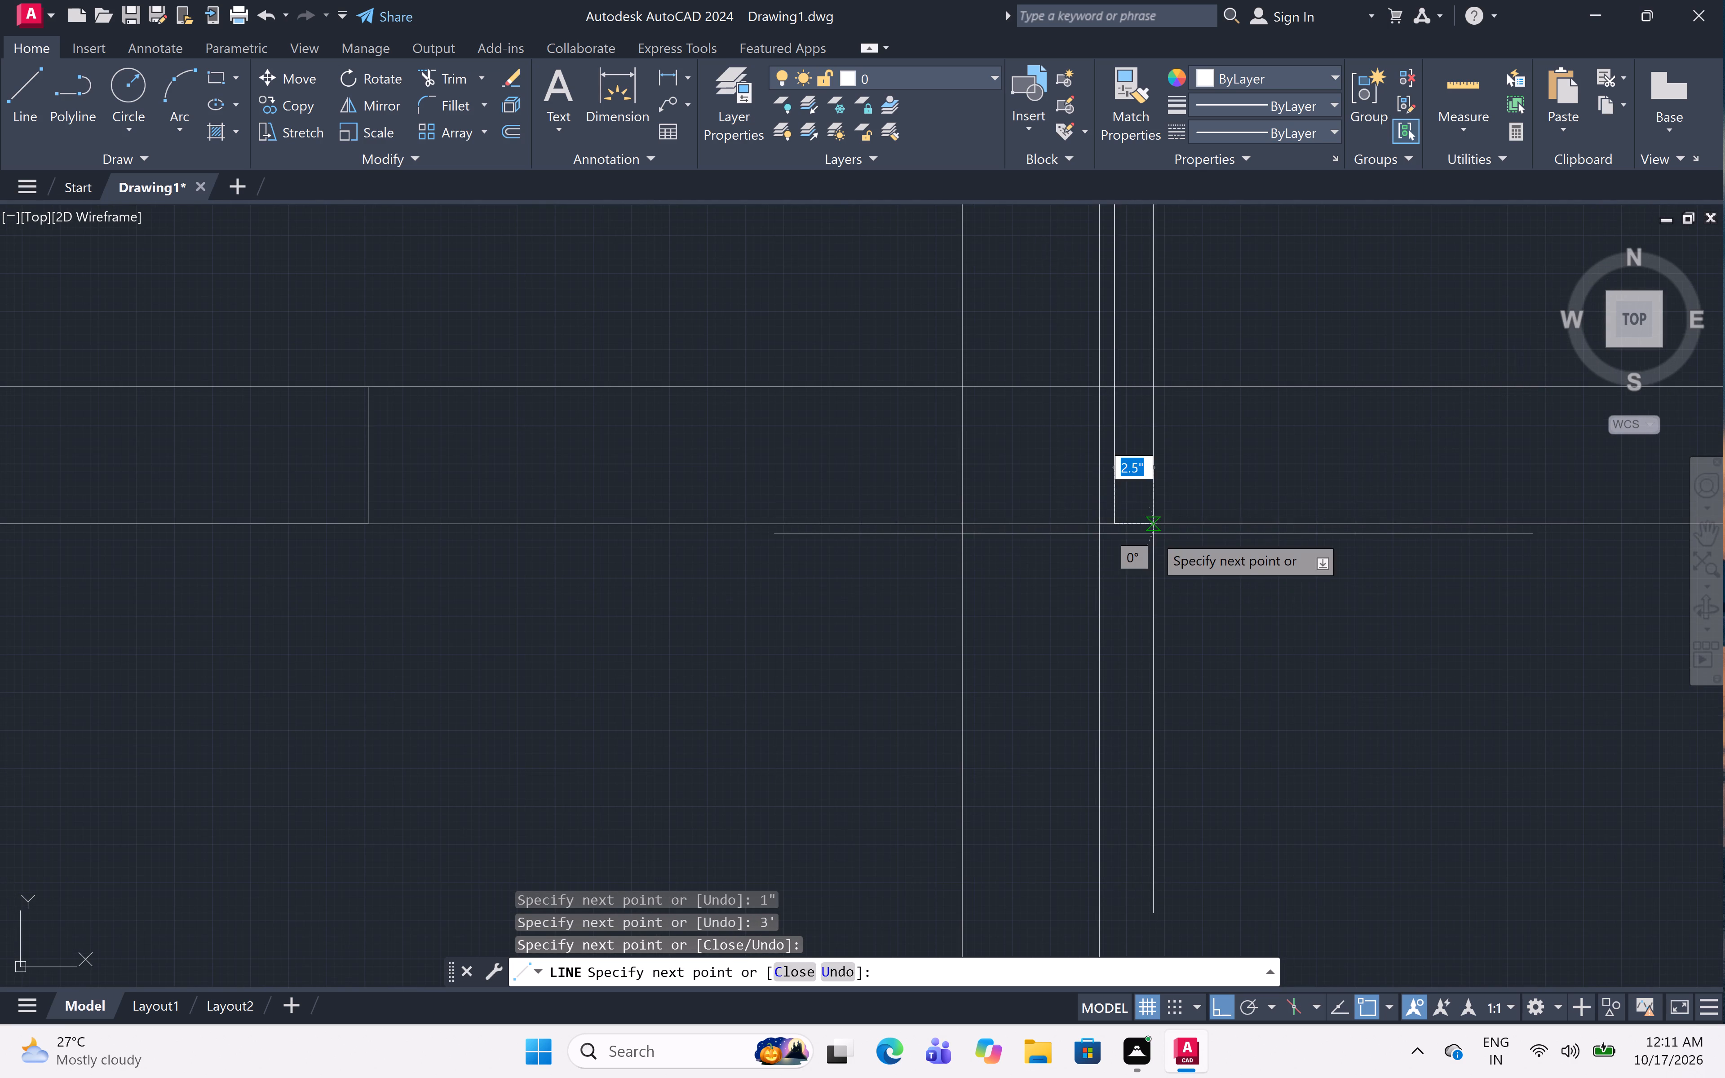
Continue the line 3' right along the horizontal wall's lower face and up to its upper face, finishing the upper-right room's door opening.
scroll(1153, 534, "down", 4)
key("3")
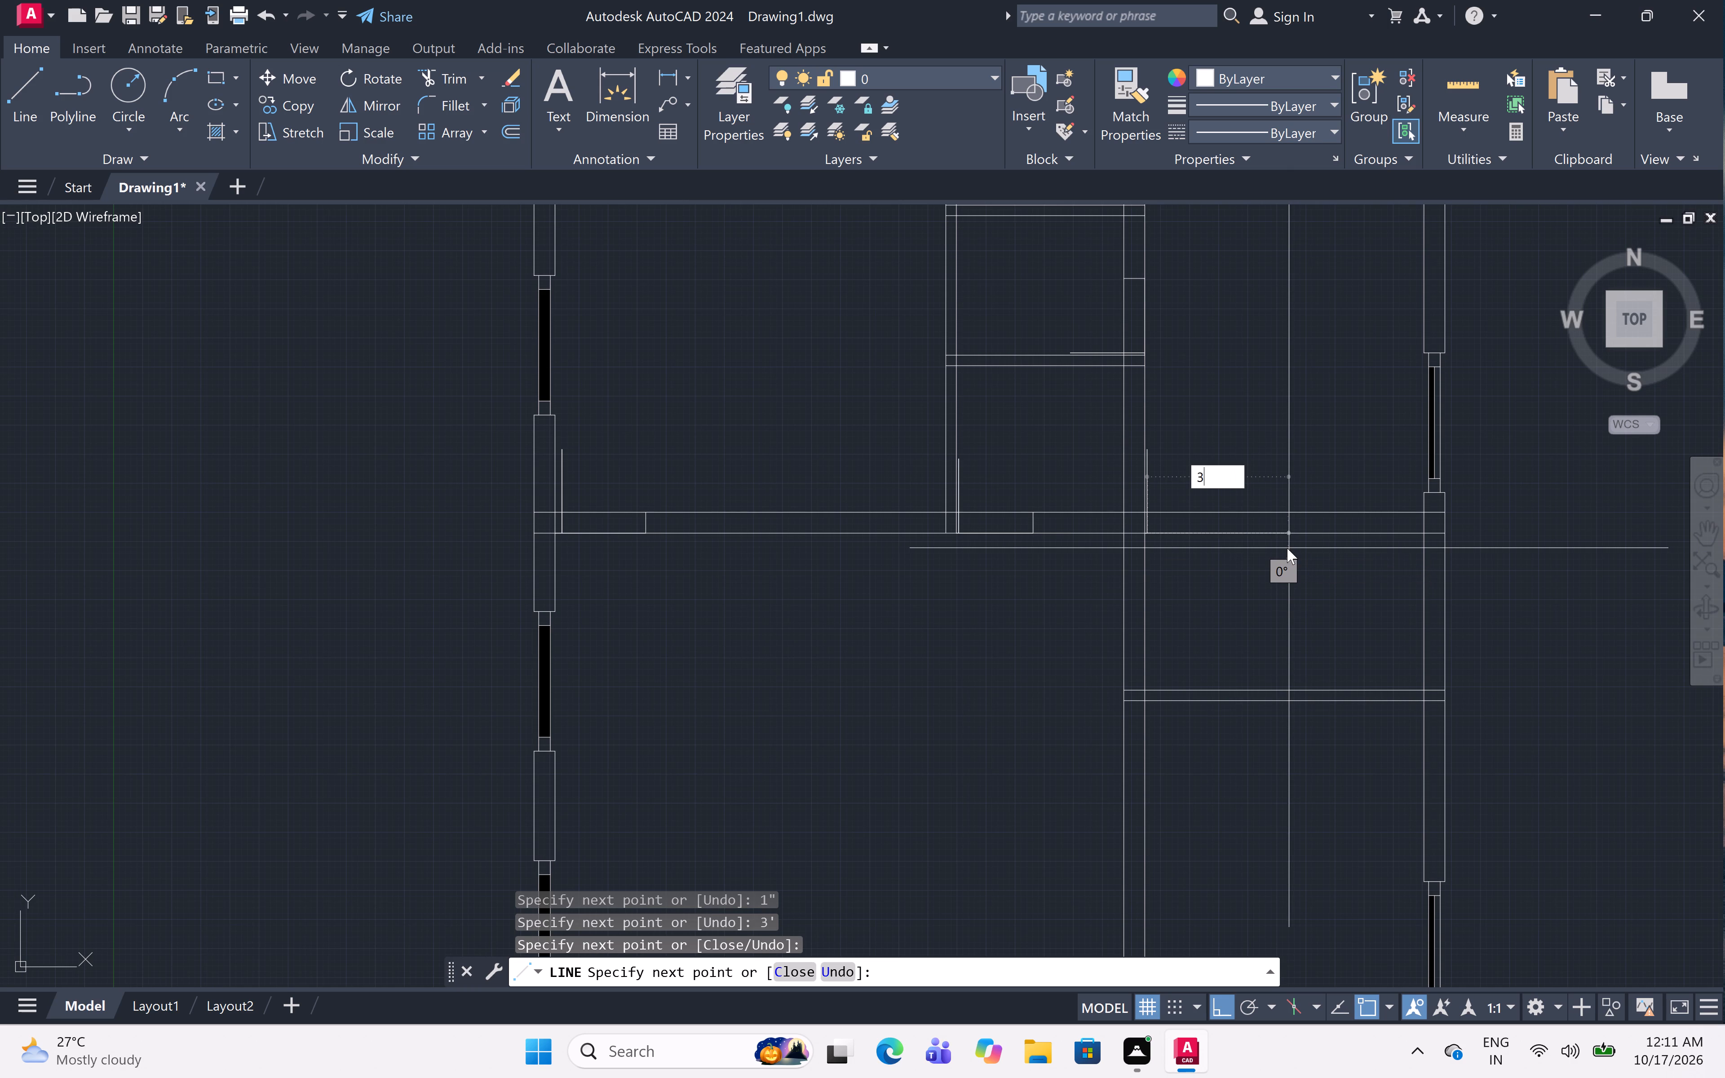
key("apostrophe")
key("space")
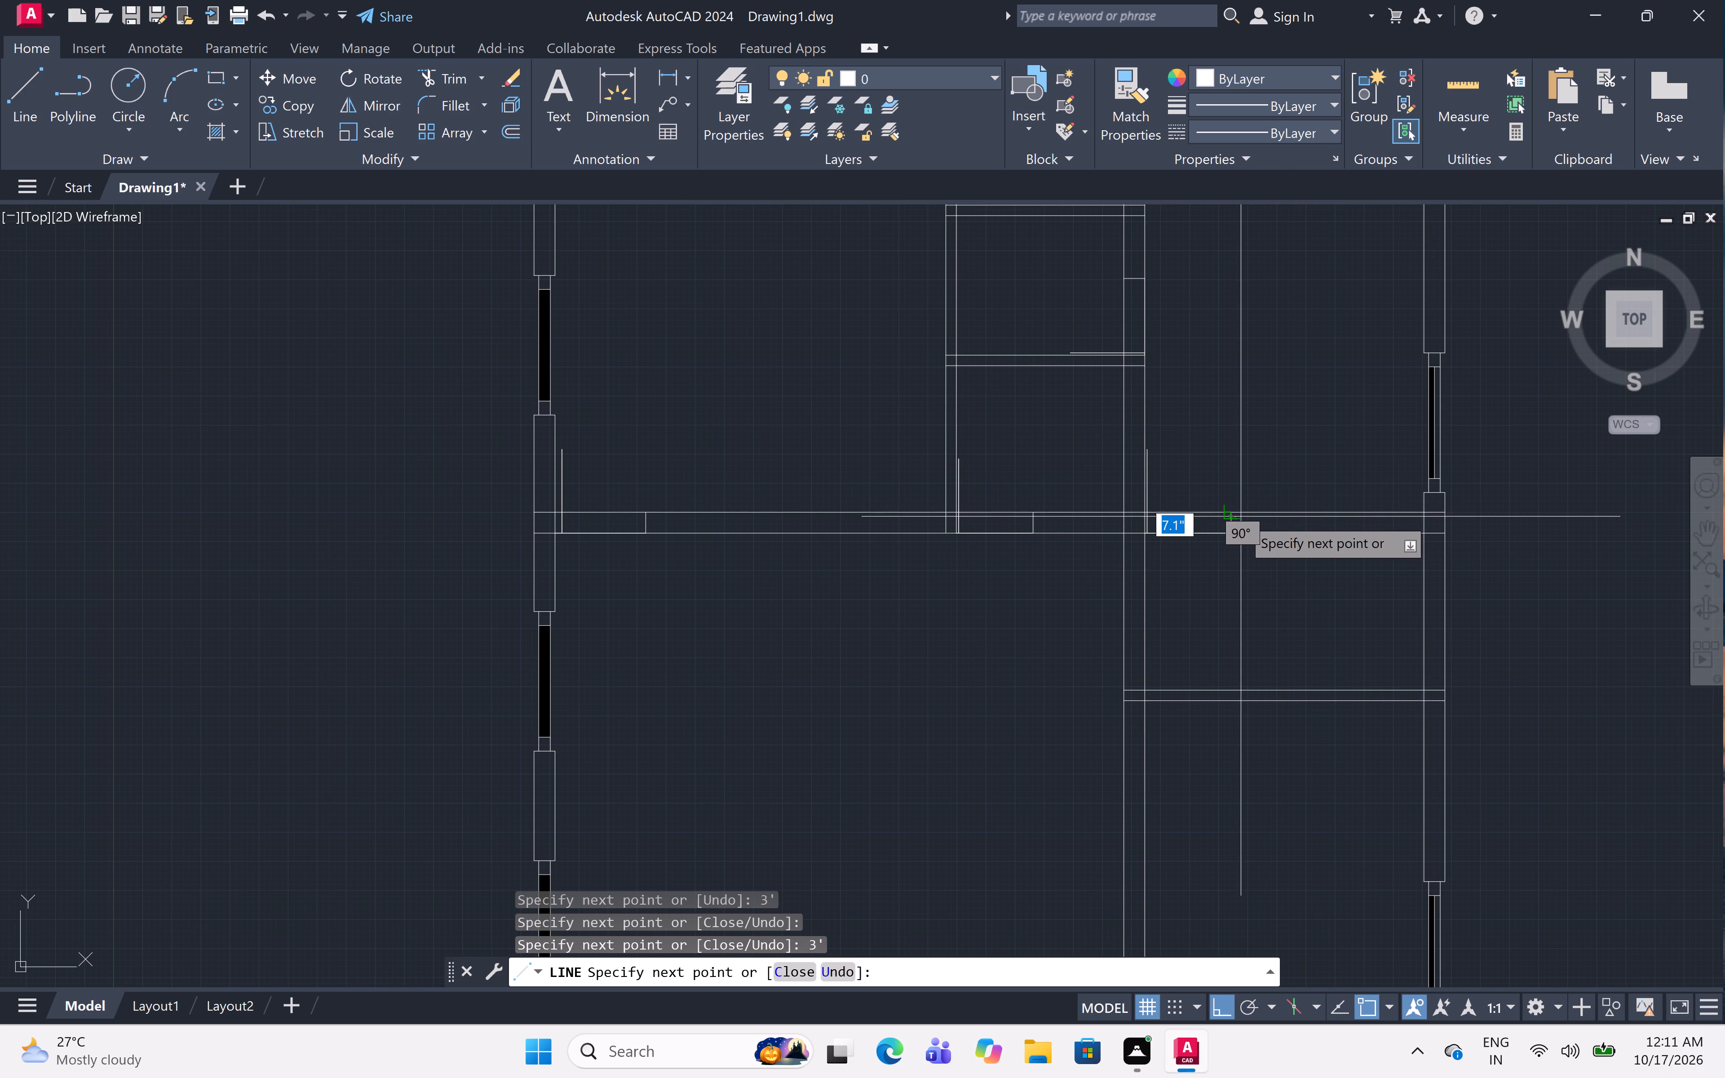
left_click(1231, 512)
key("Escape")
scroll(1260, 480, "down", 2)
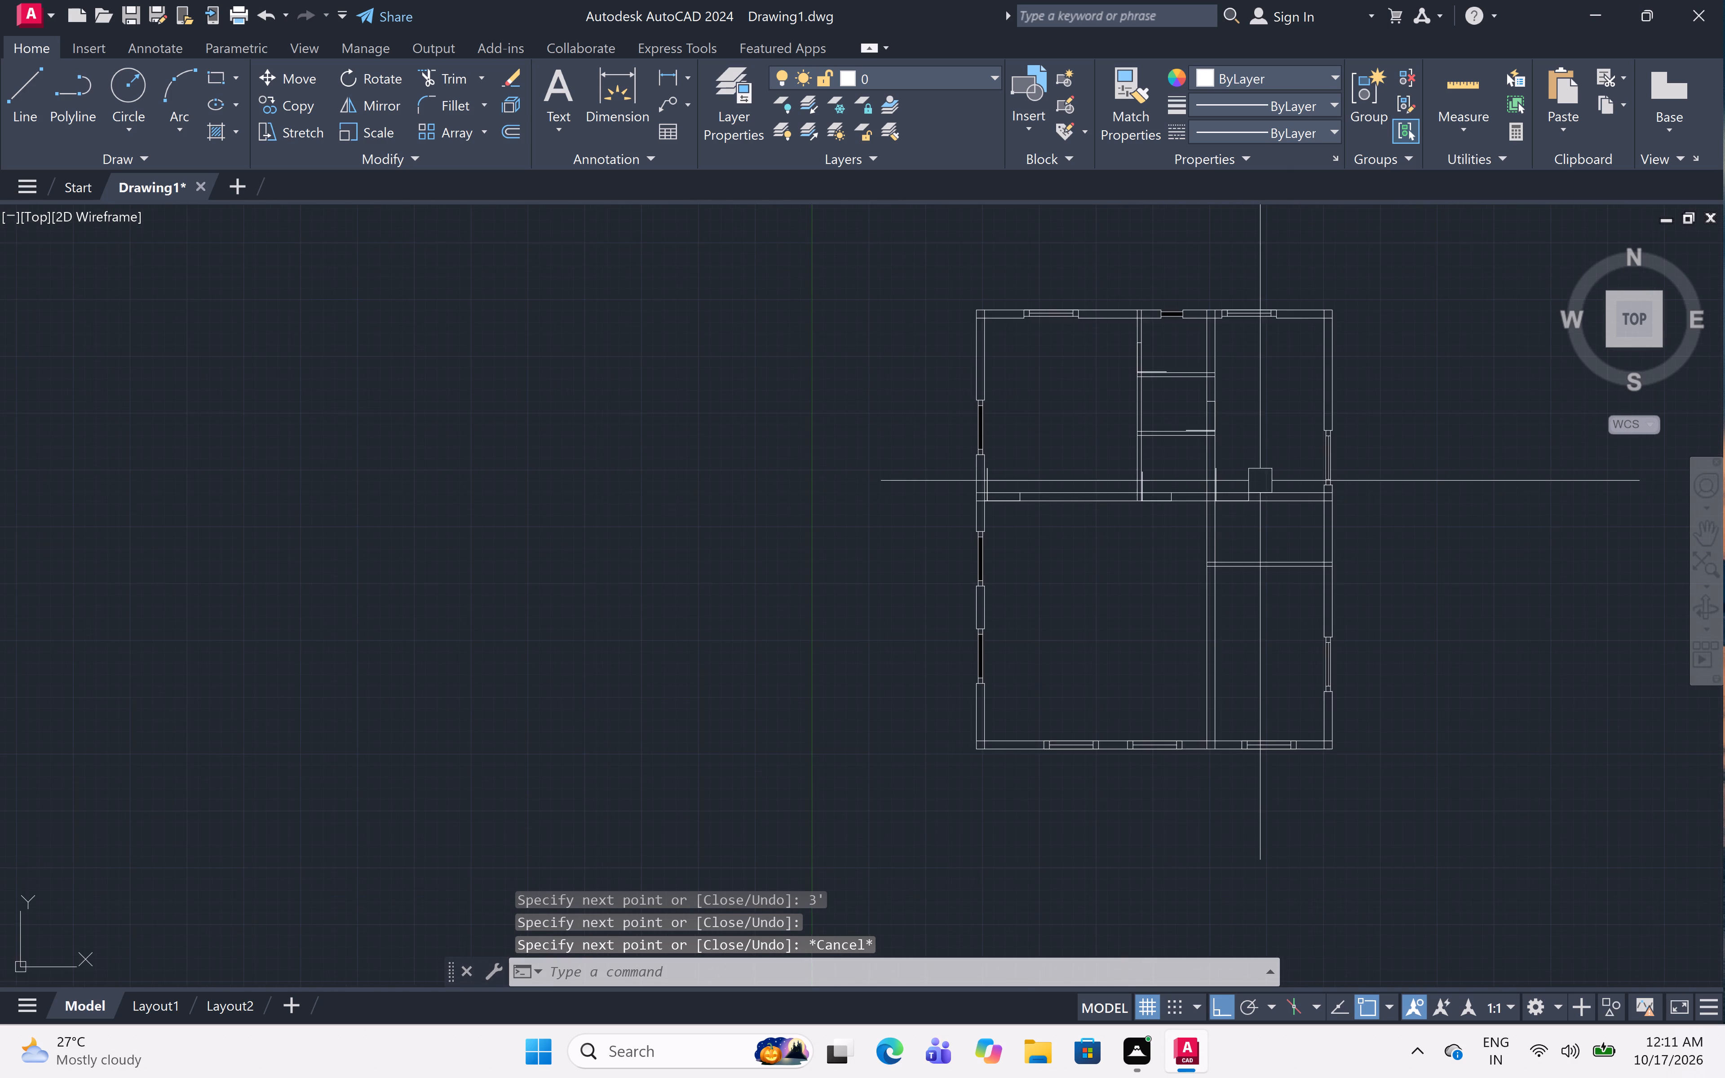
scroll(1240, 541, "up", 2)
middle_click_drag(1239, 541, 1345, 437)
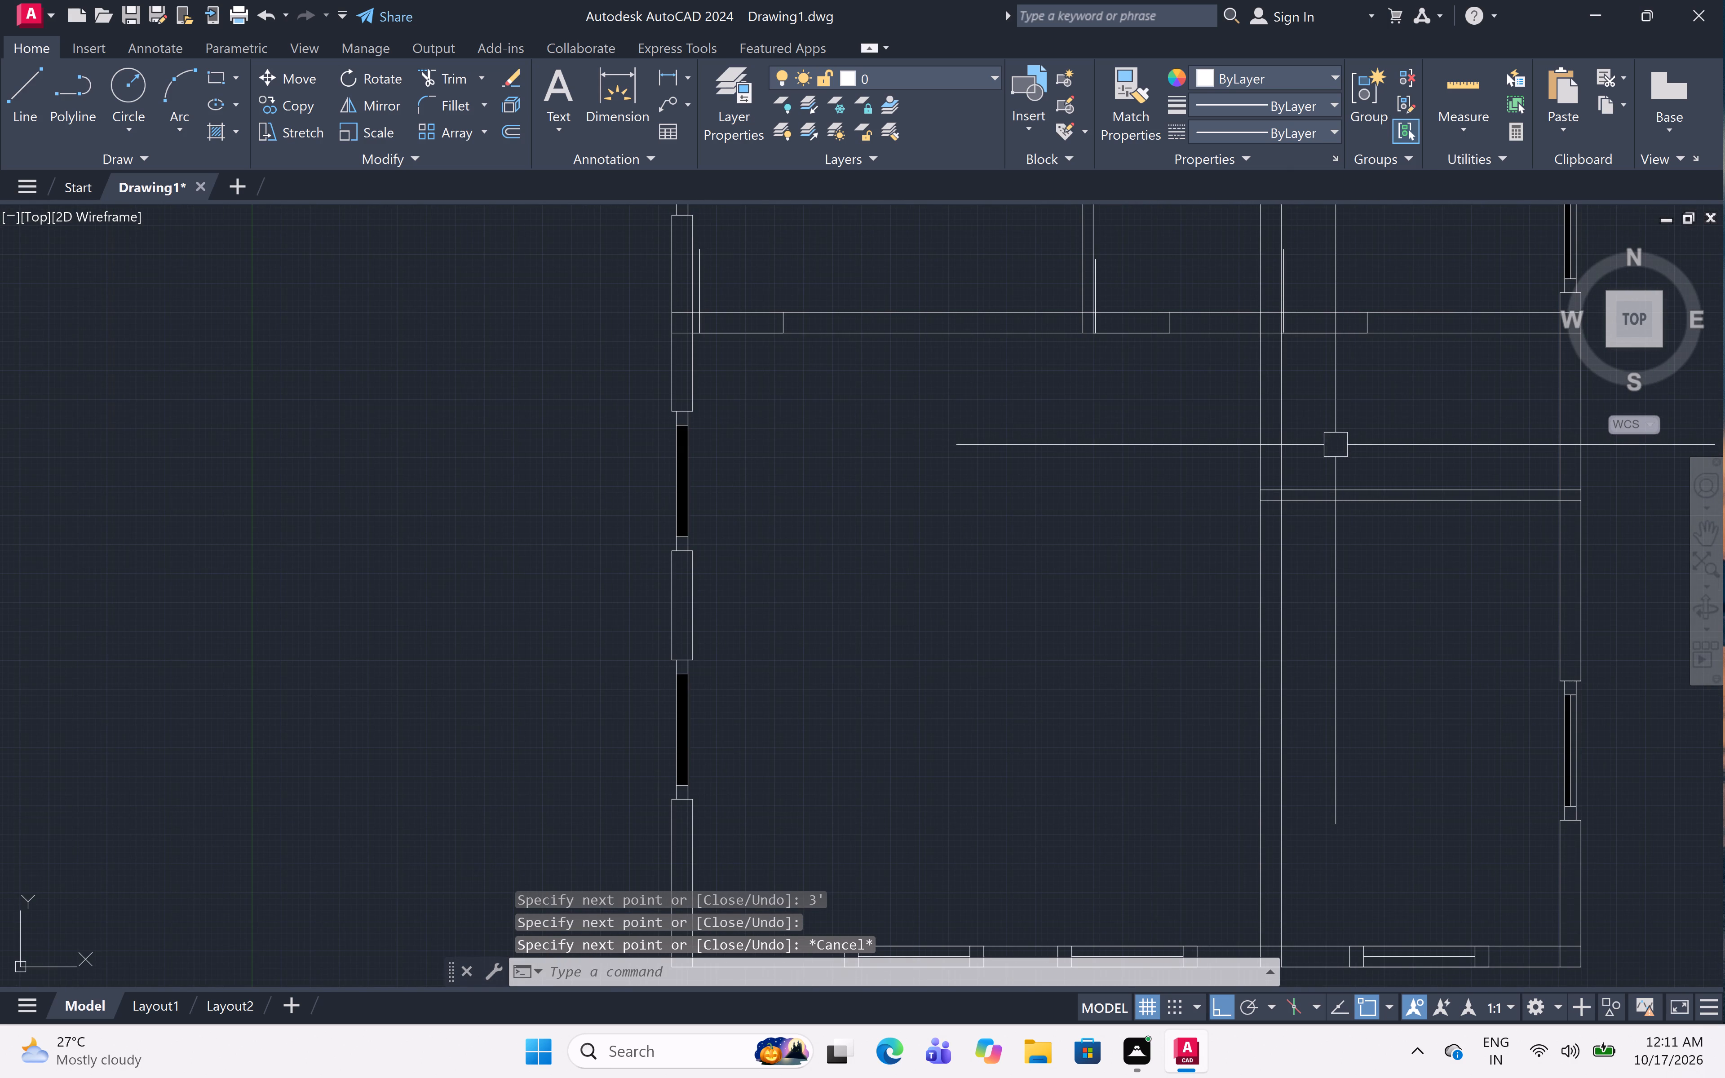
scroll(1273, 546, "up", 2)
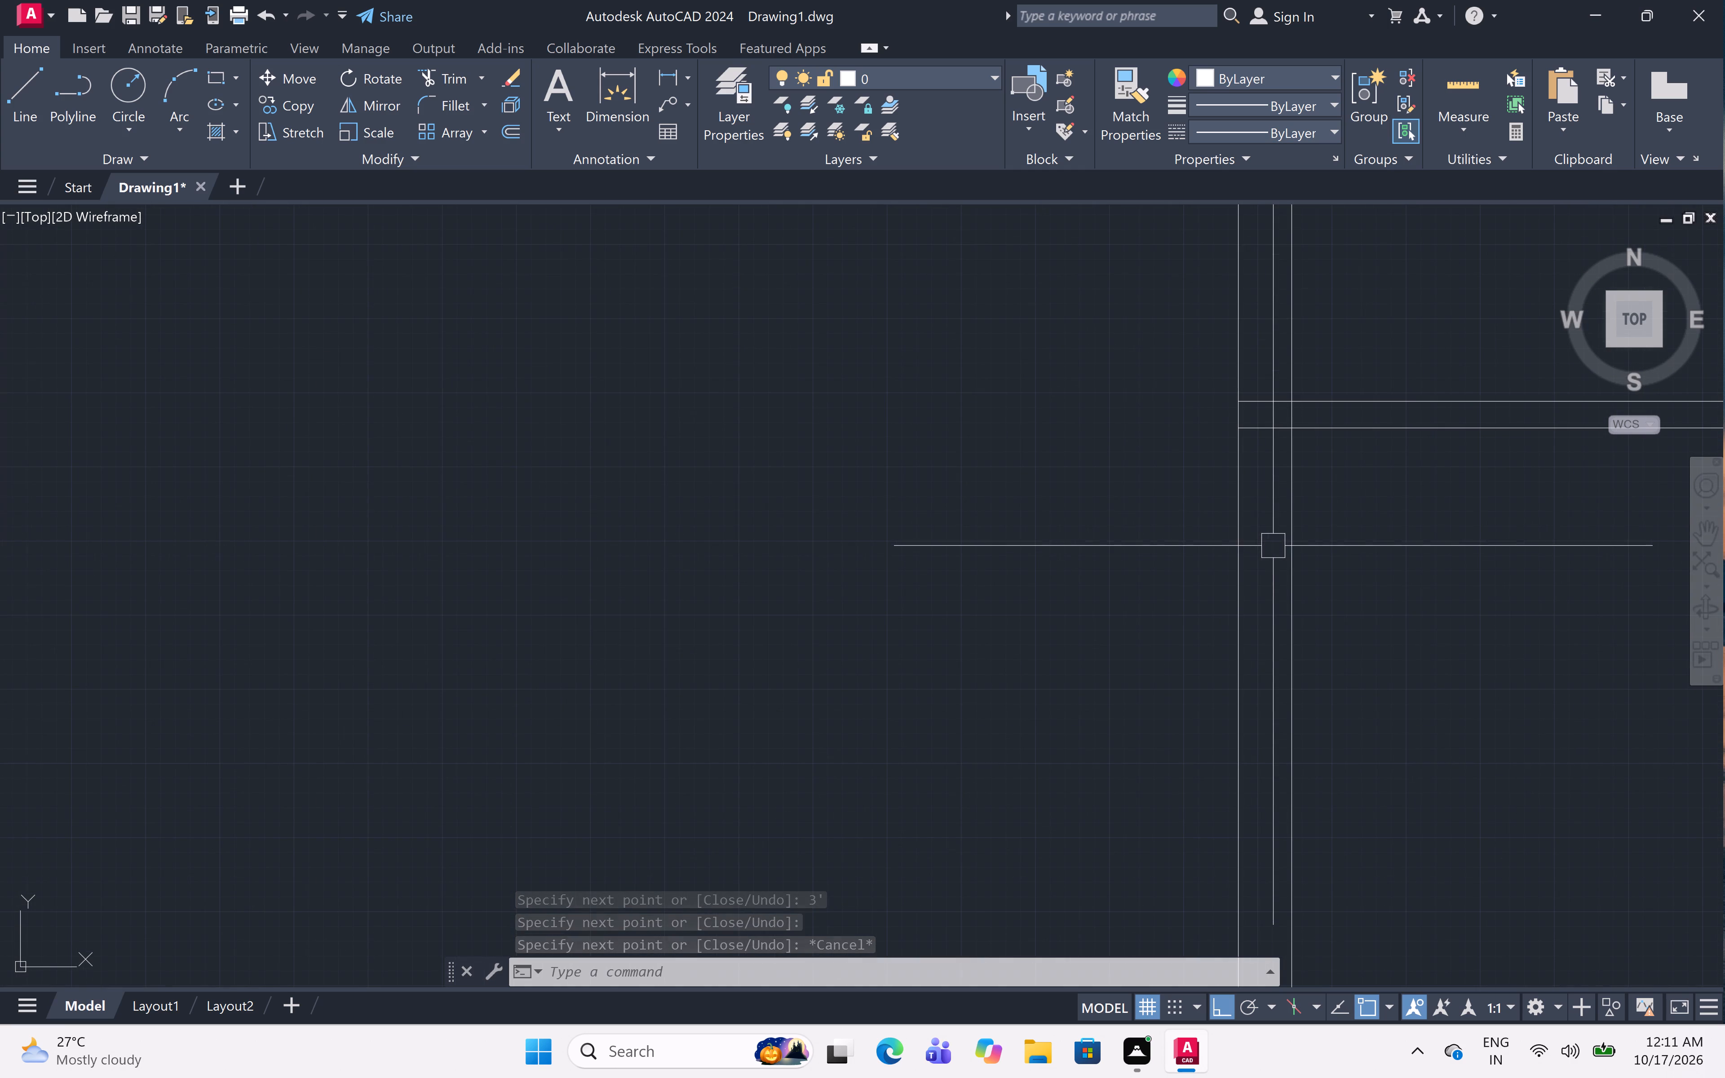
From the interior vertical wall's left face at the lower-right partition's lower face, draw line segments 6" down and 3' right, retracing to the wall face.
type("l")
key("space")
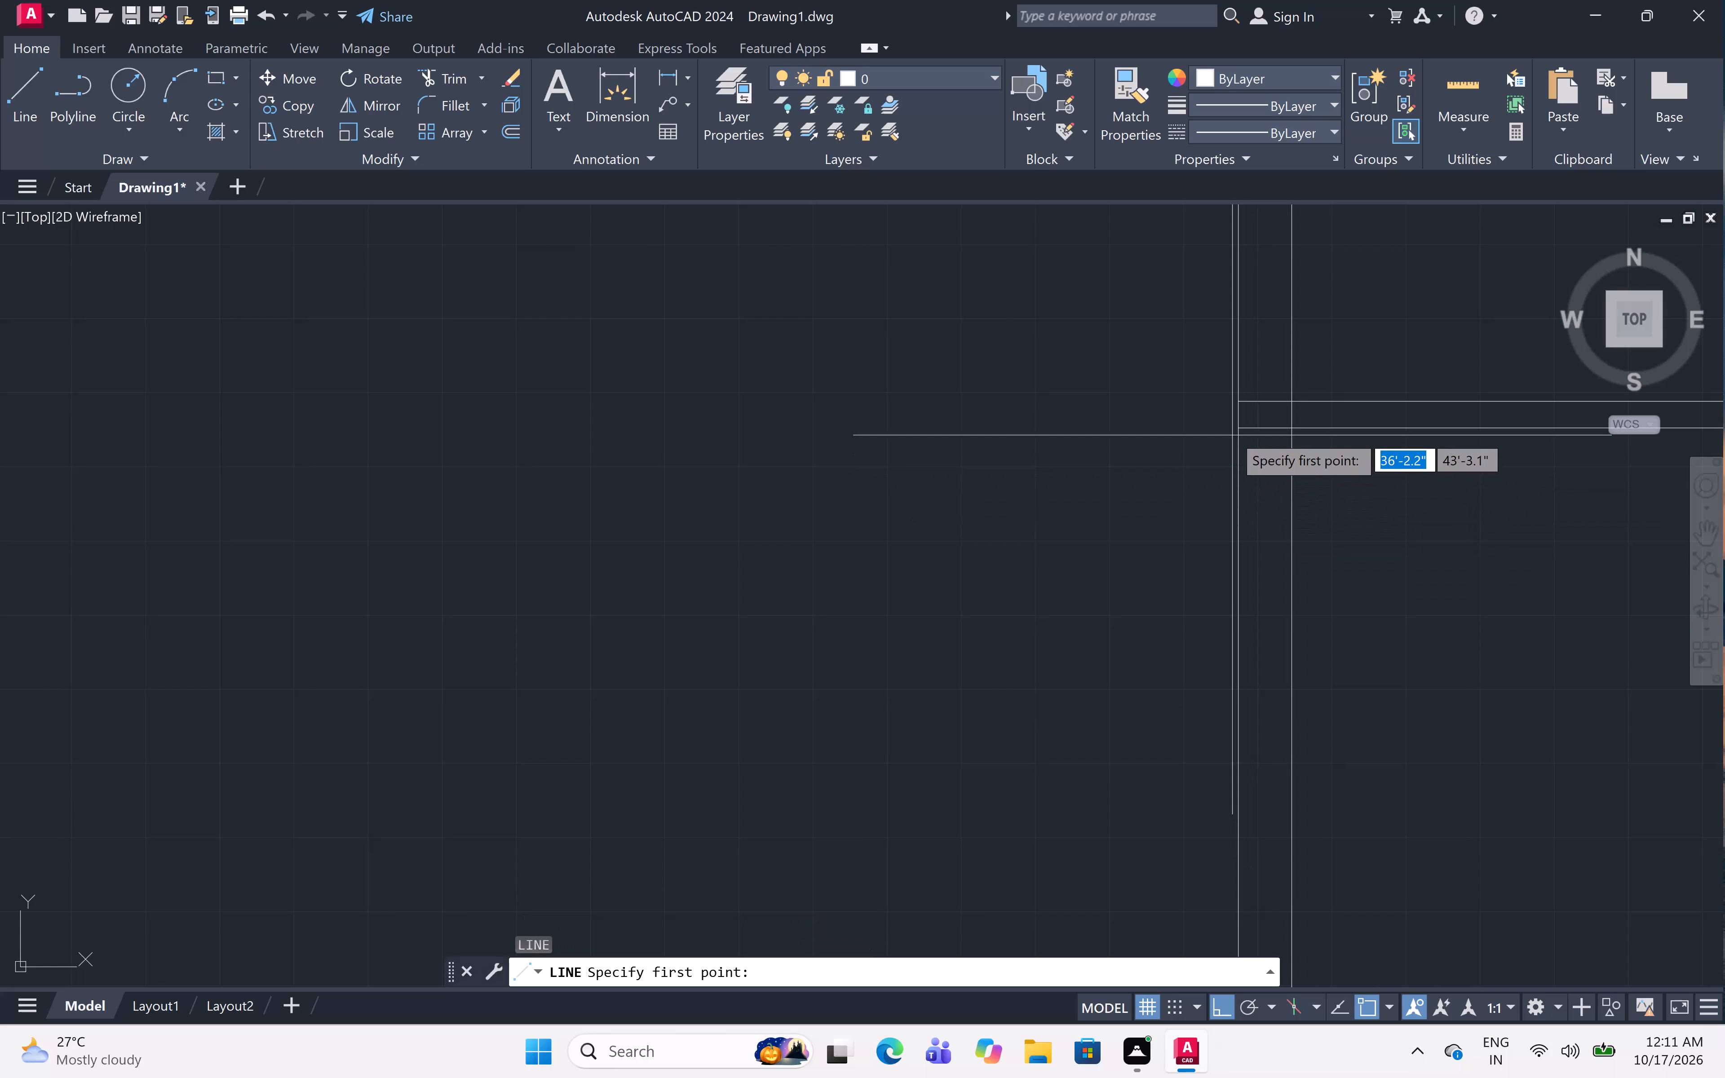
left_click(1232, 434)
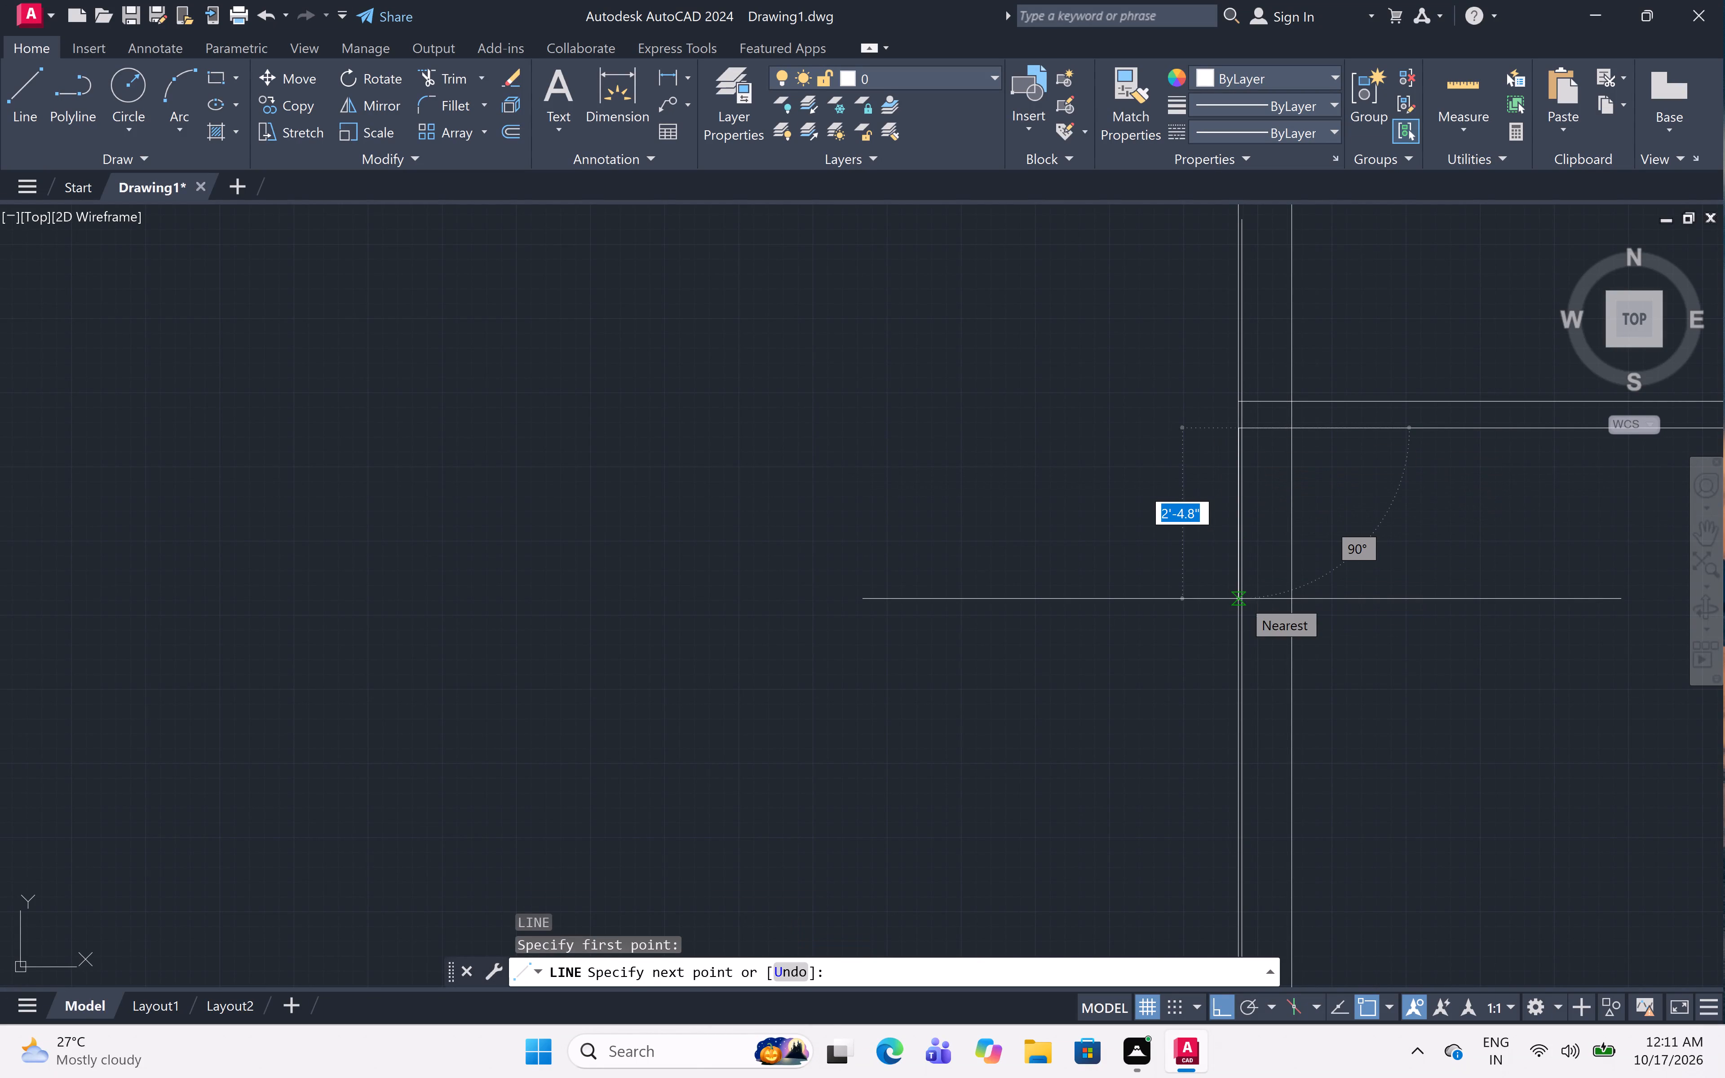
key("3")
key("shift+quotedbl")
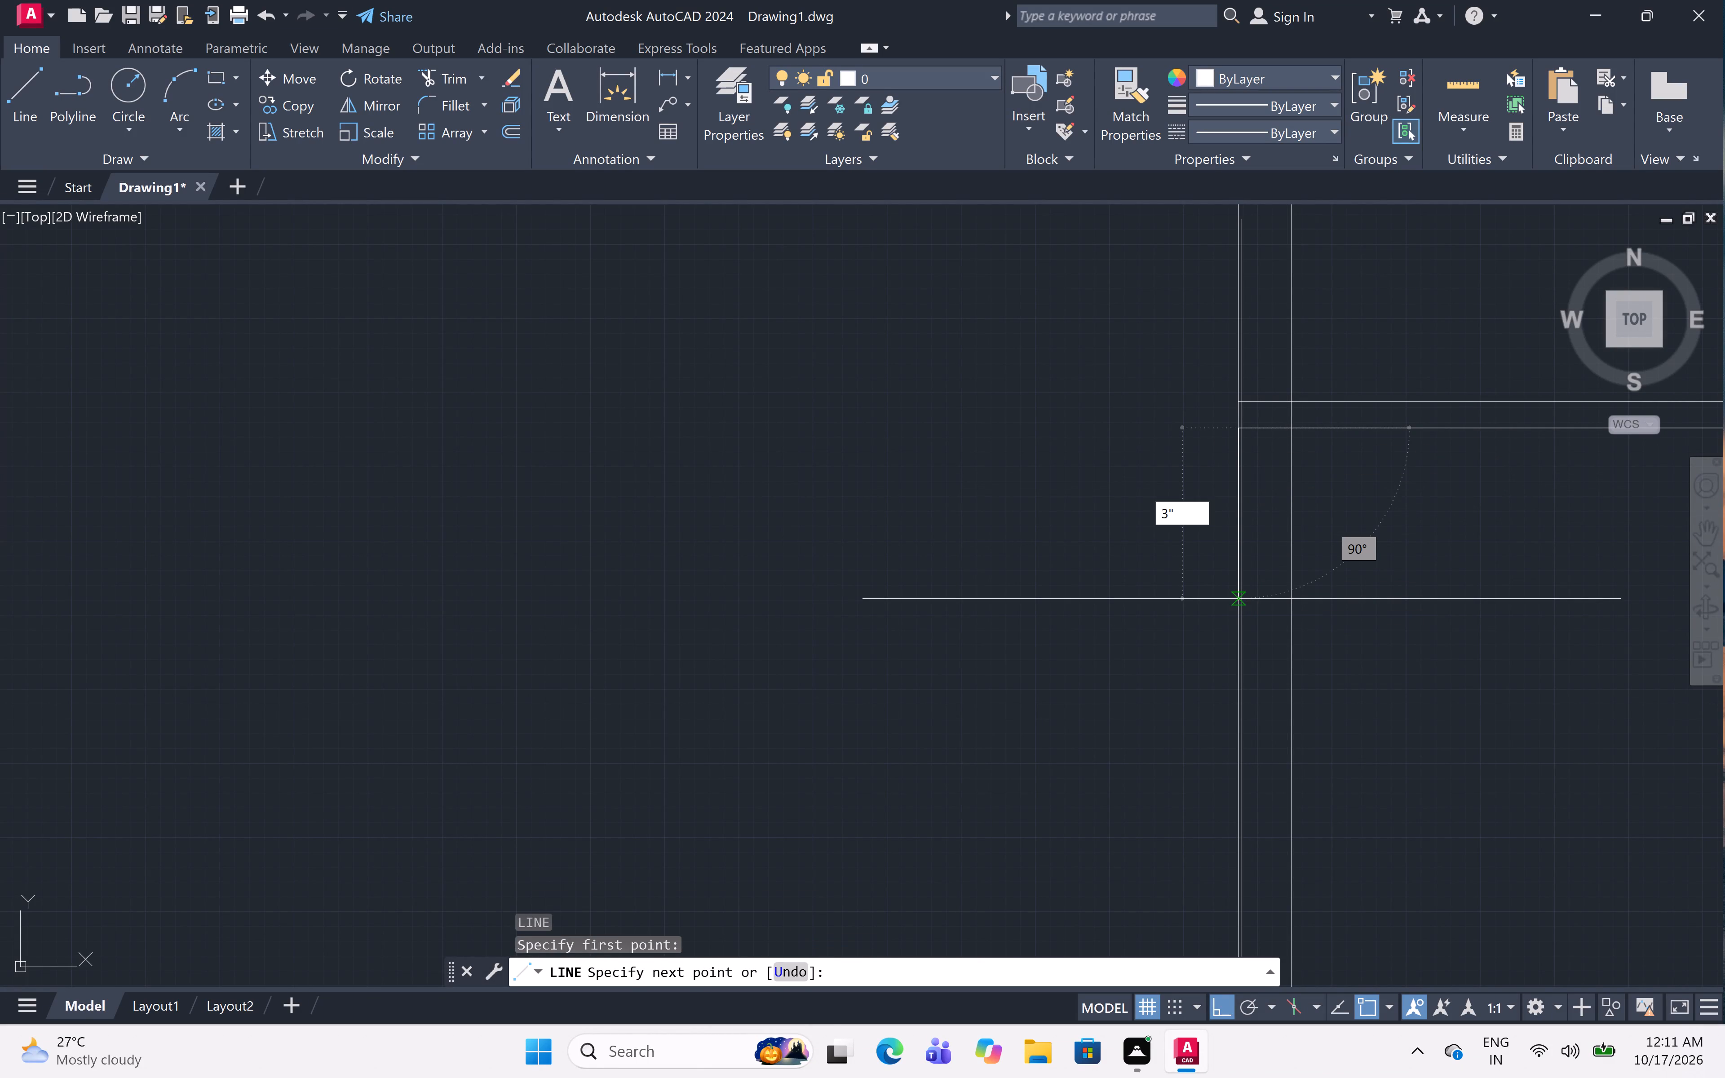
key("space")
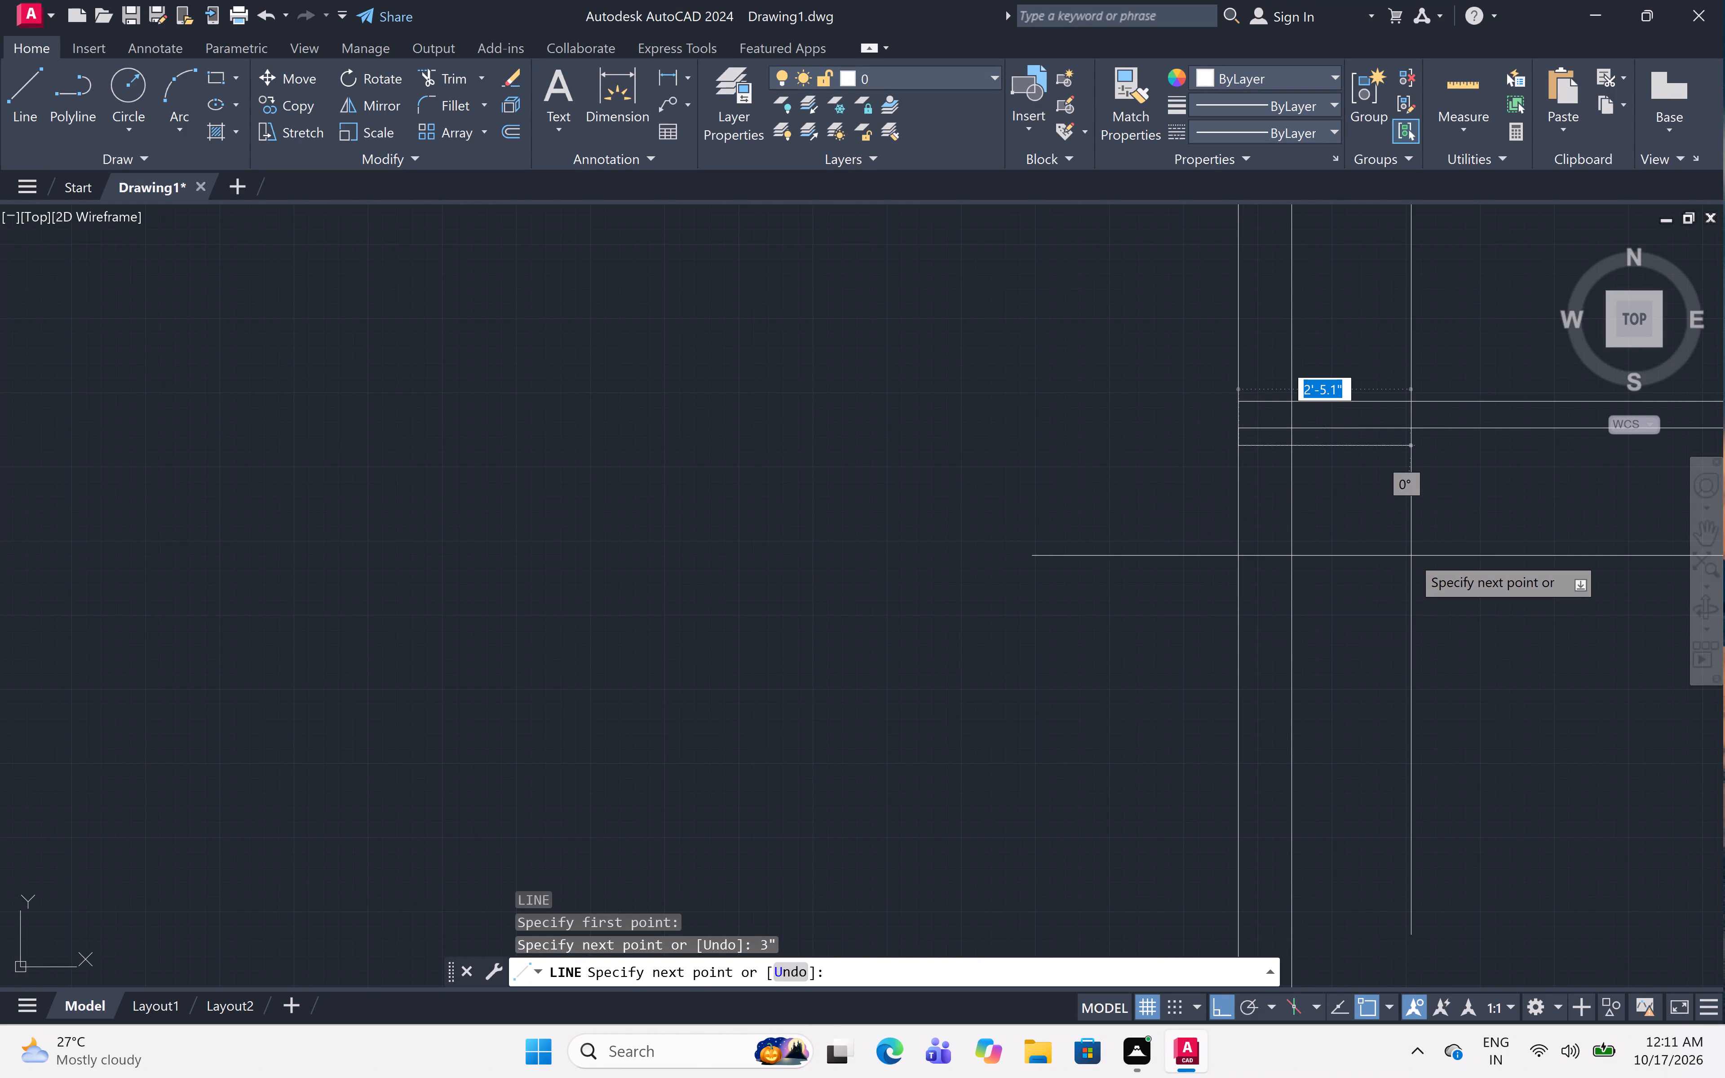
key("ctrl+z")
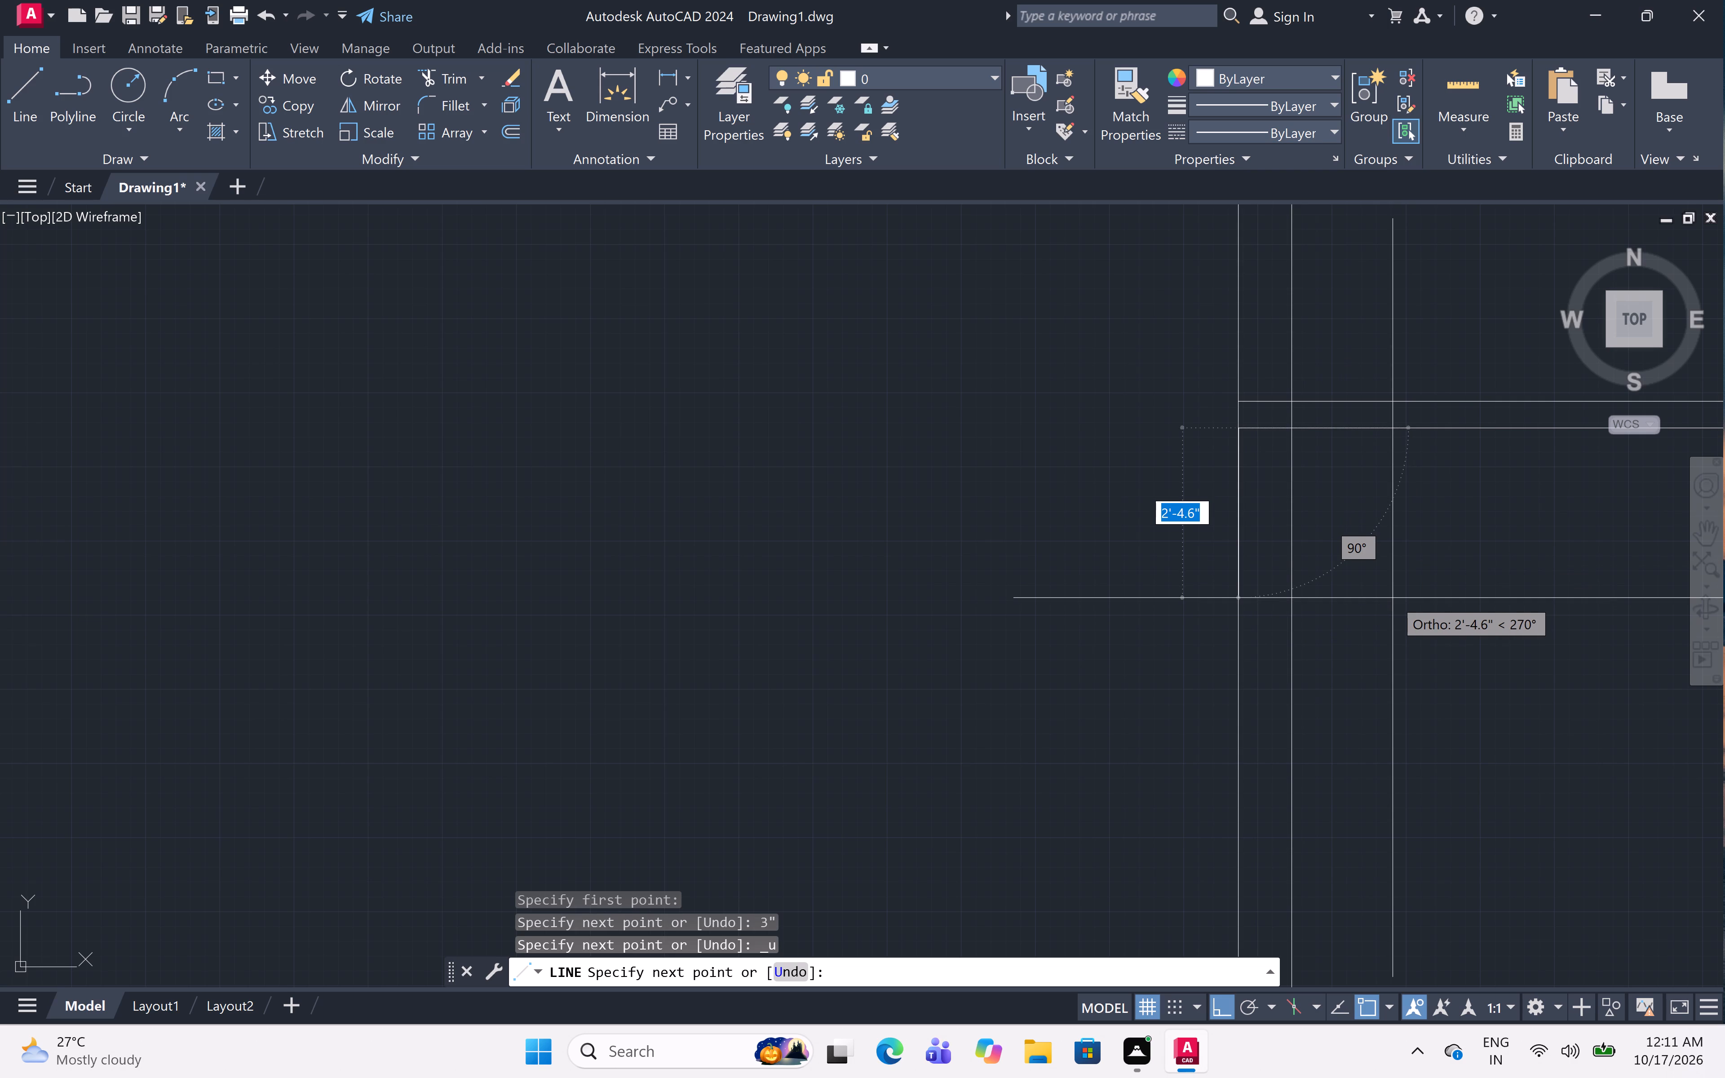
key("6")
key("shift+quotedbl")
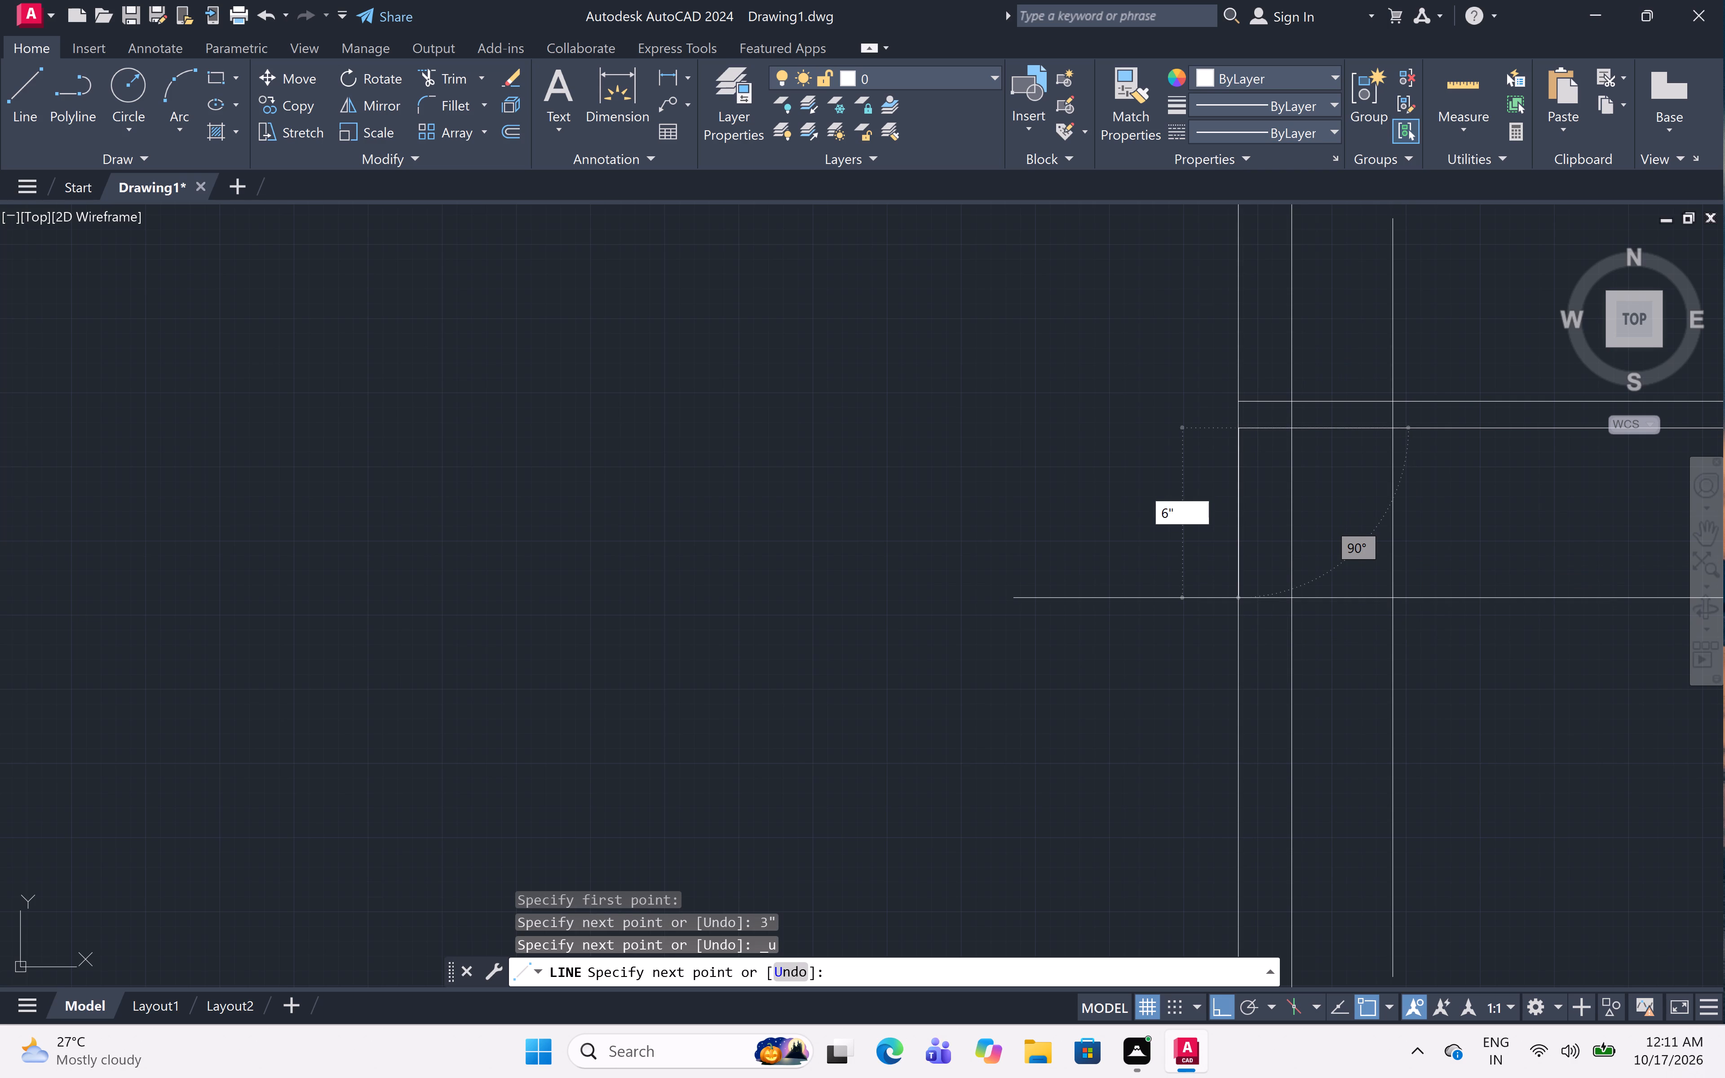
key("space")
scroll(1389, 597, "down", 1)
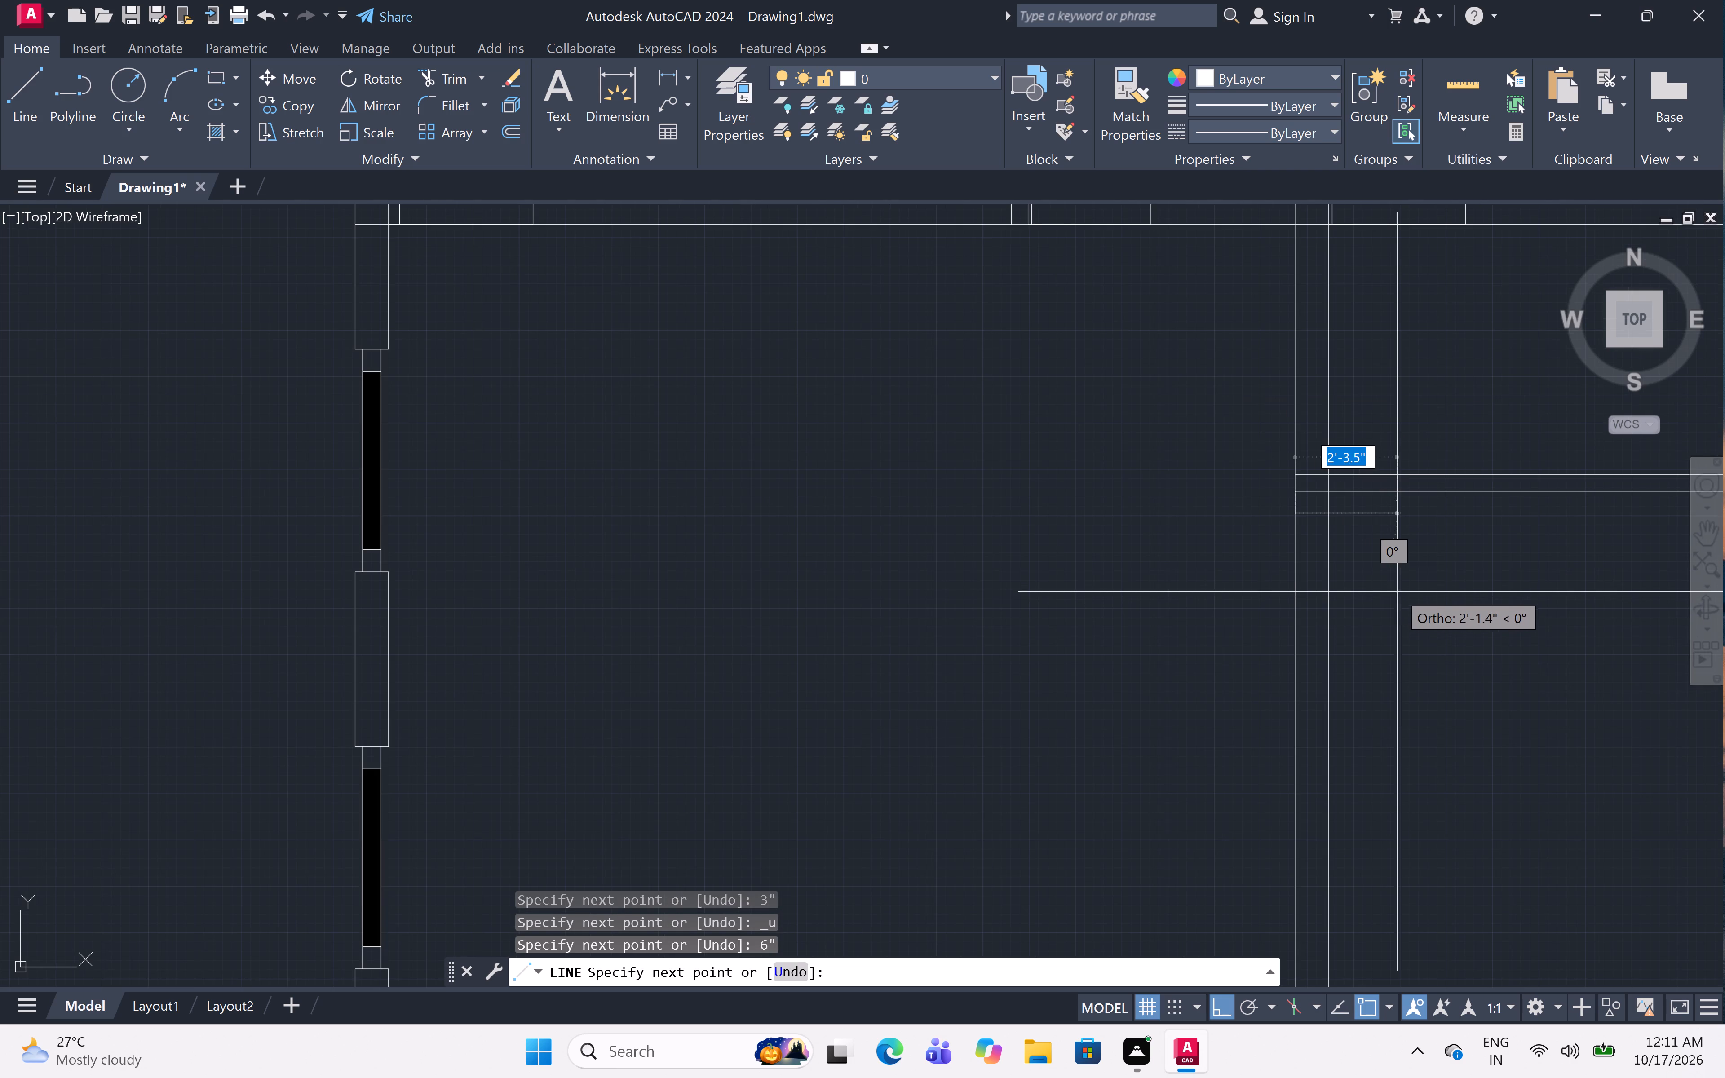
type("3'")
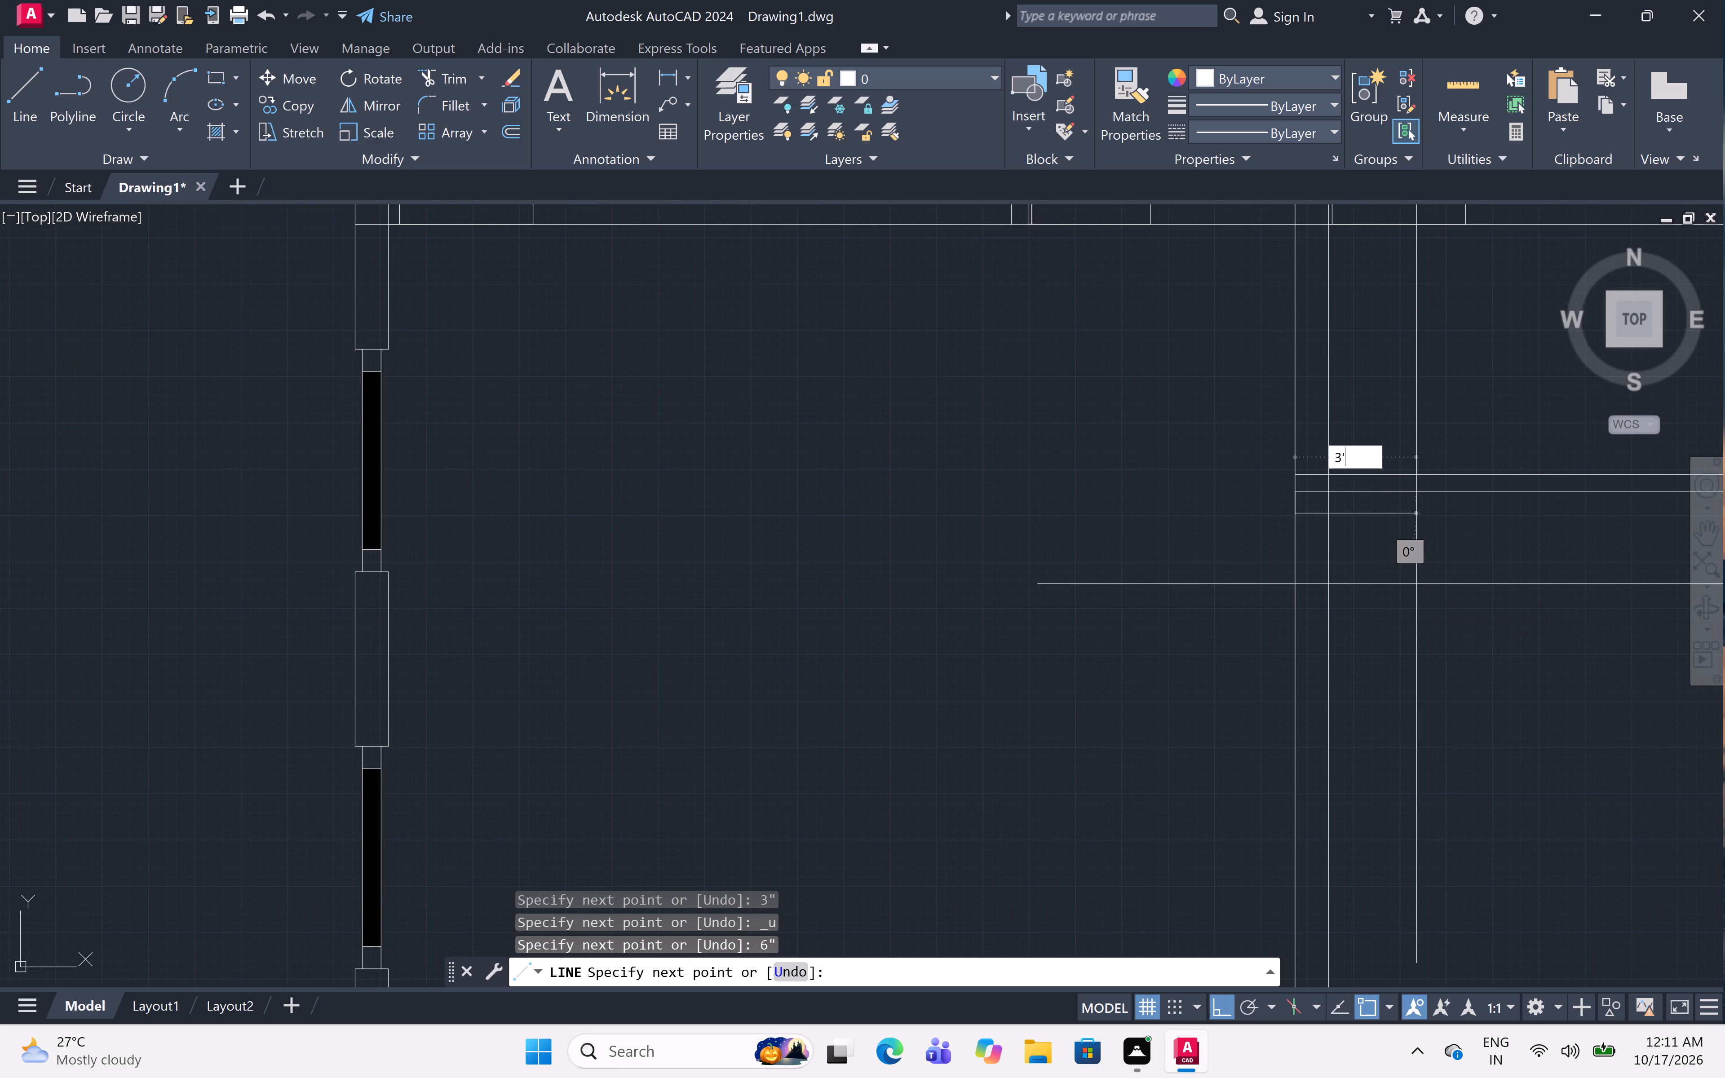
key("space")
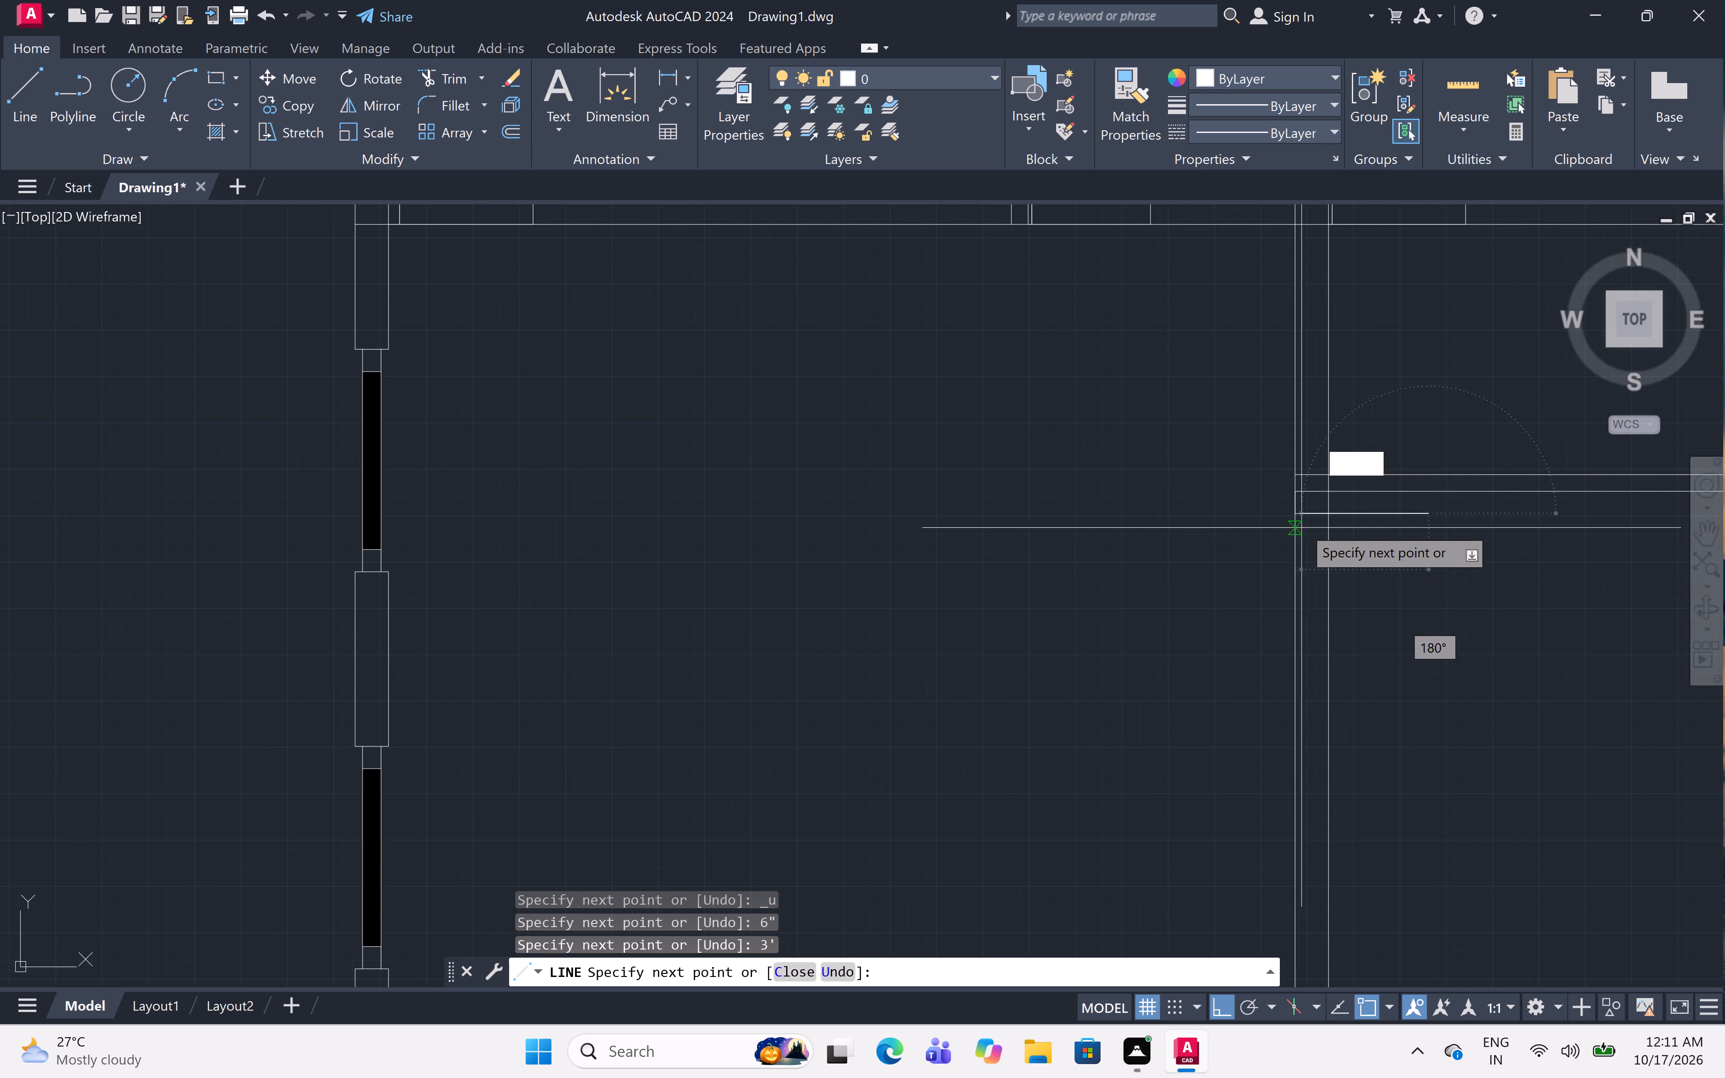
left_click(1298, 516)
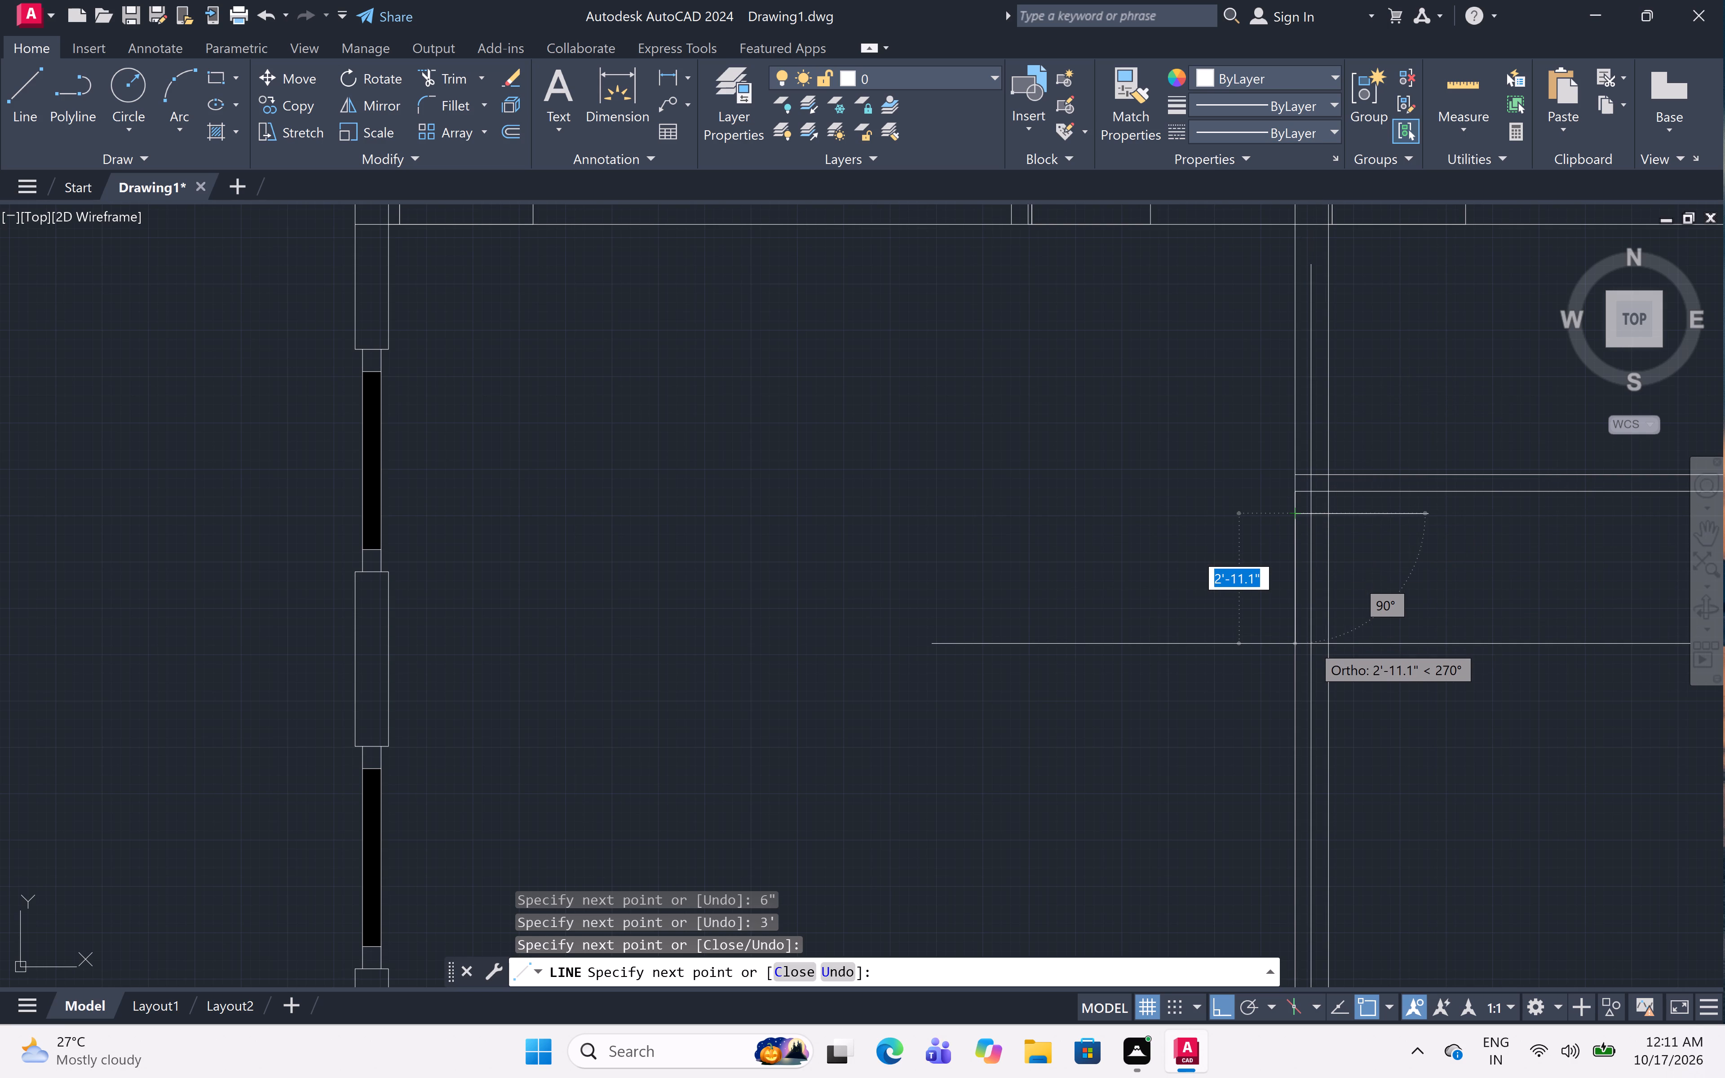
Continue the line 3' down along the vertical wall's left face and across to its right face, finishing the lower-right room's door opening.
type("3'")
key("space")
left_click(1326, 645)
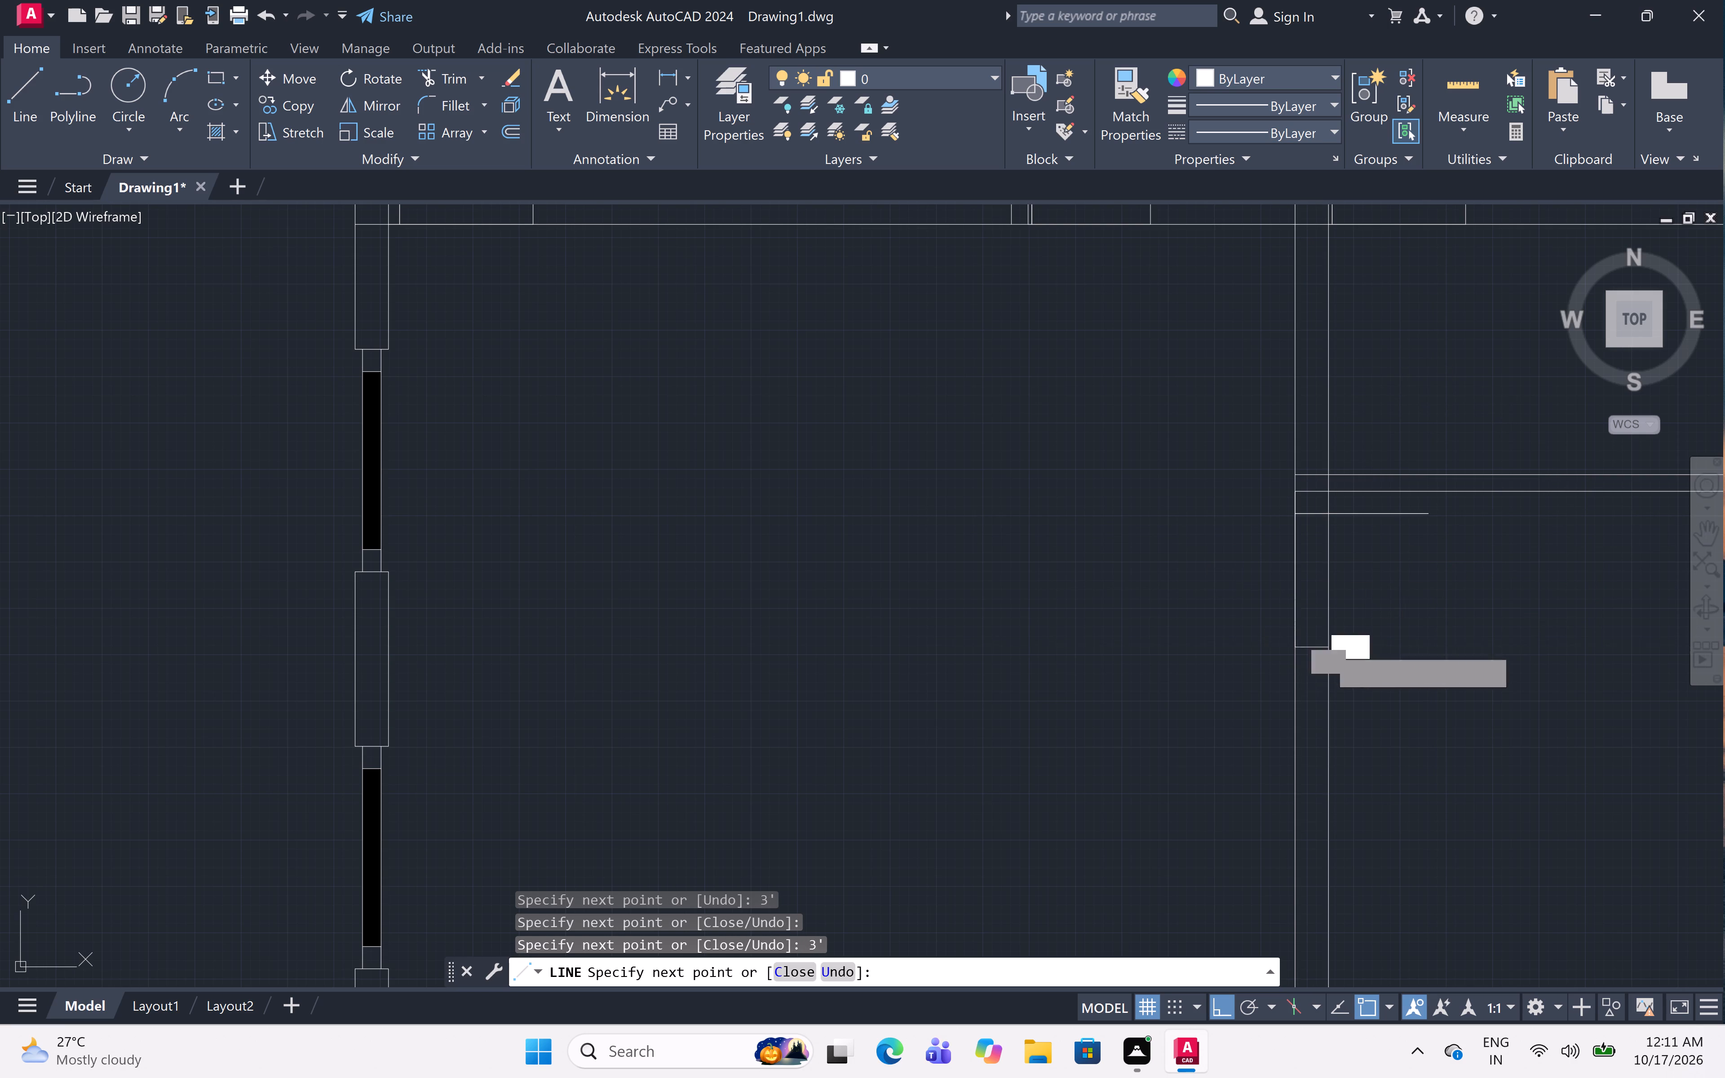
key("Escape")
From the left outer wall's inner face at the bottom wall's outer face, draw line segments 6" right and 3' up, retracing to the base.
scroll(1331, 636, "down", 4)
middle_click_drag(1332, 662, 1333, 662)
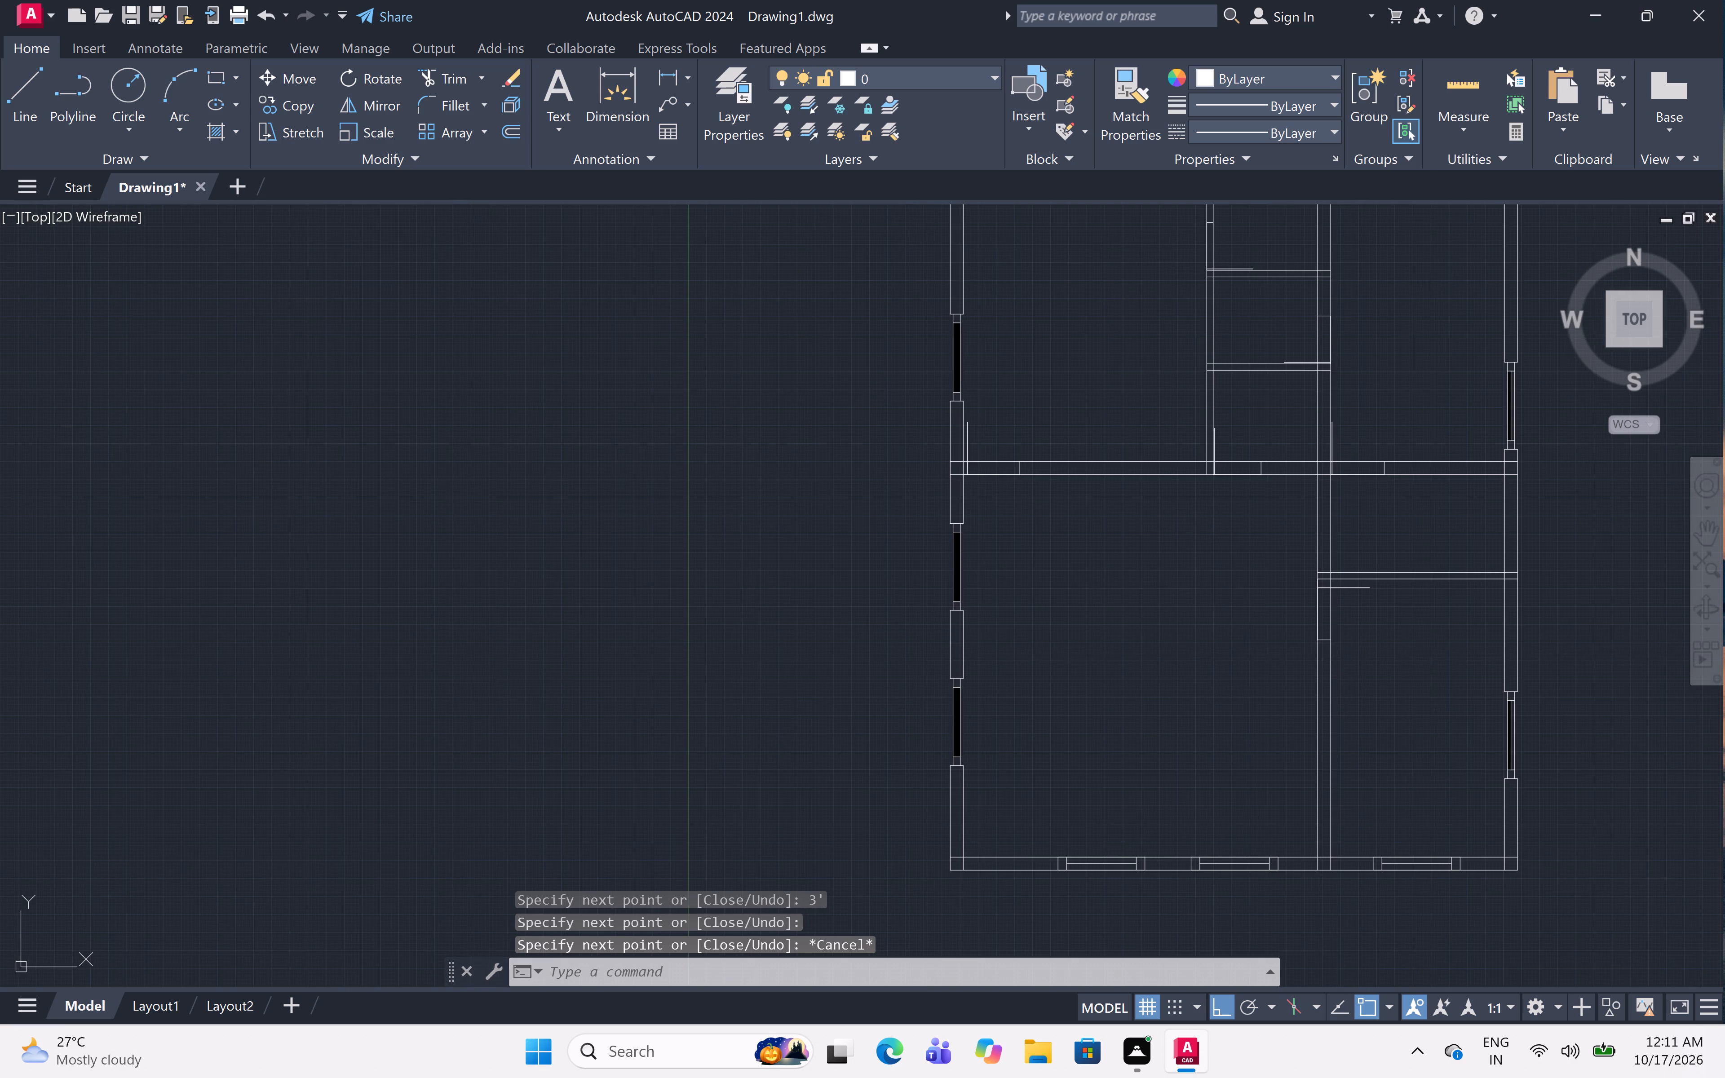
middle_click_drag(1333, 662, 1253, 572)
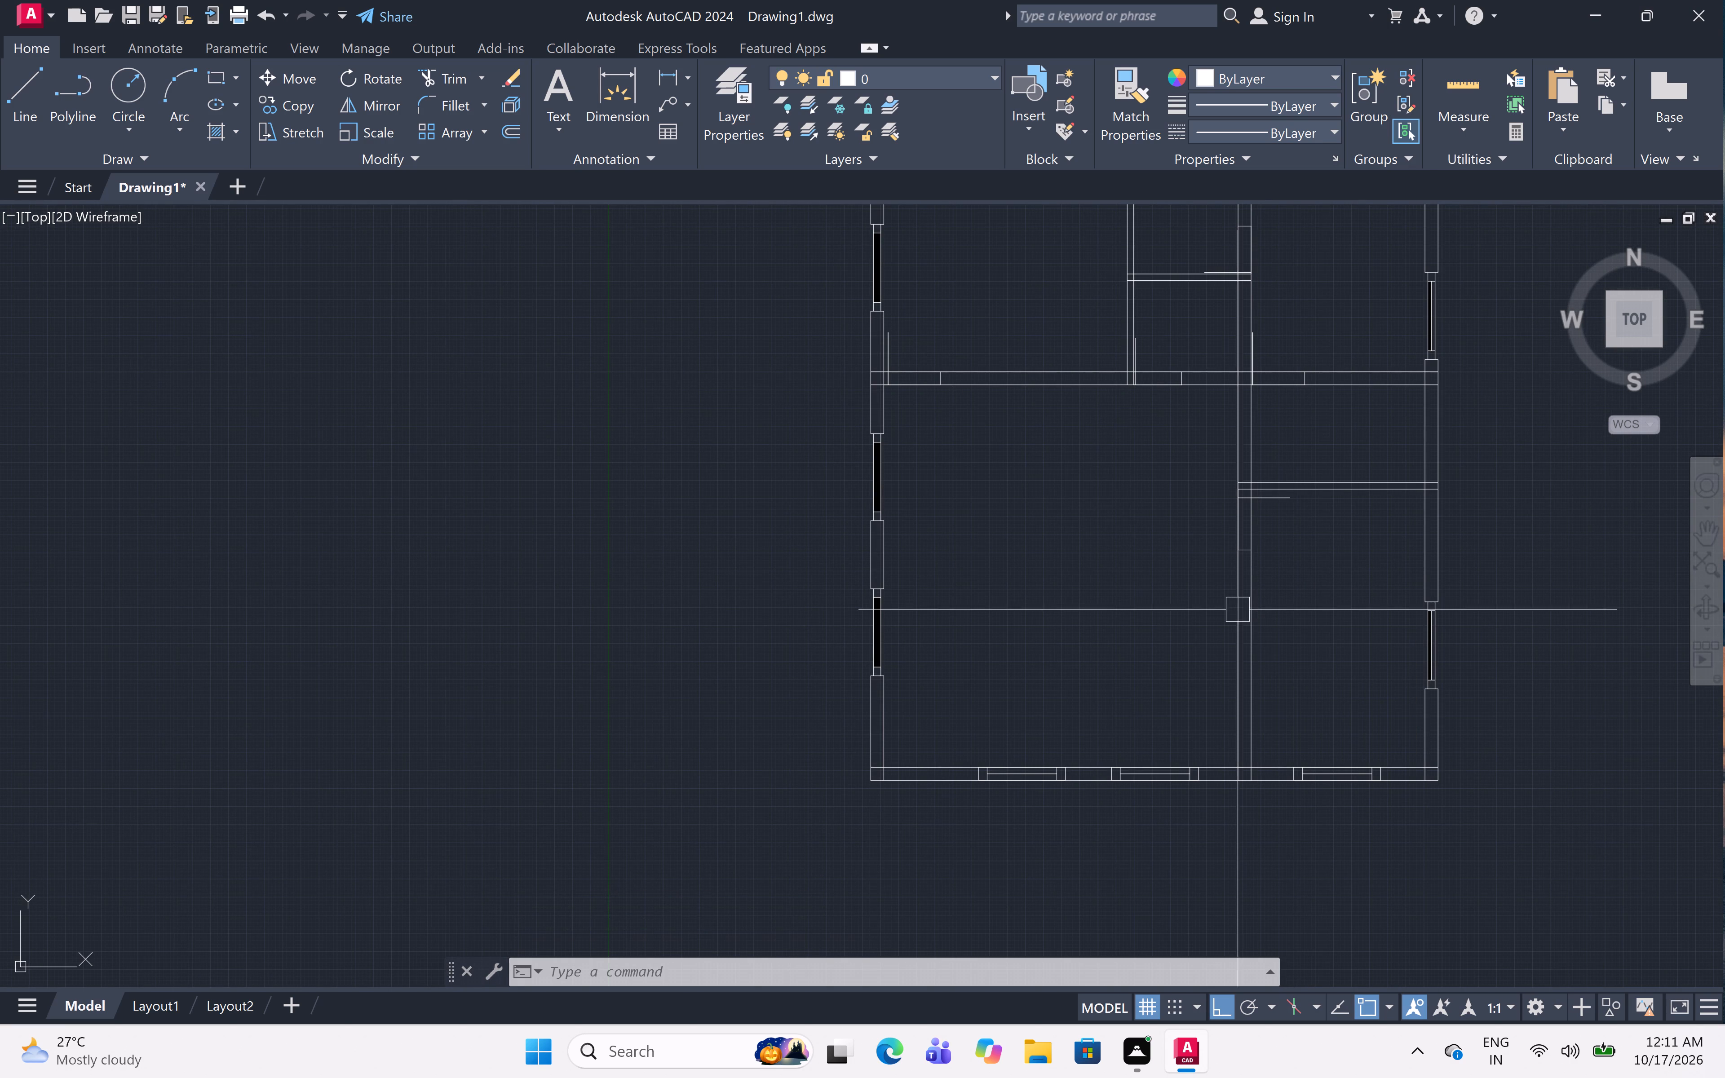
scroll(1154, 607, "down", 1)
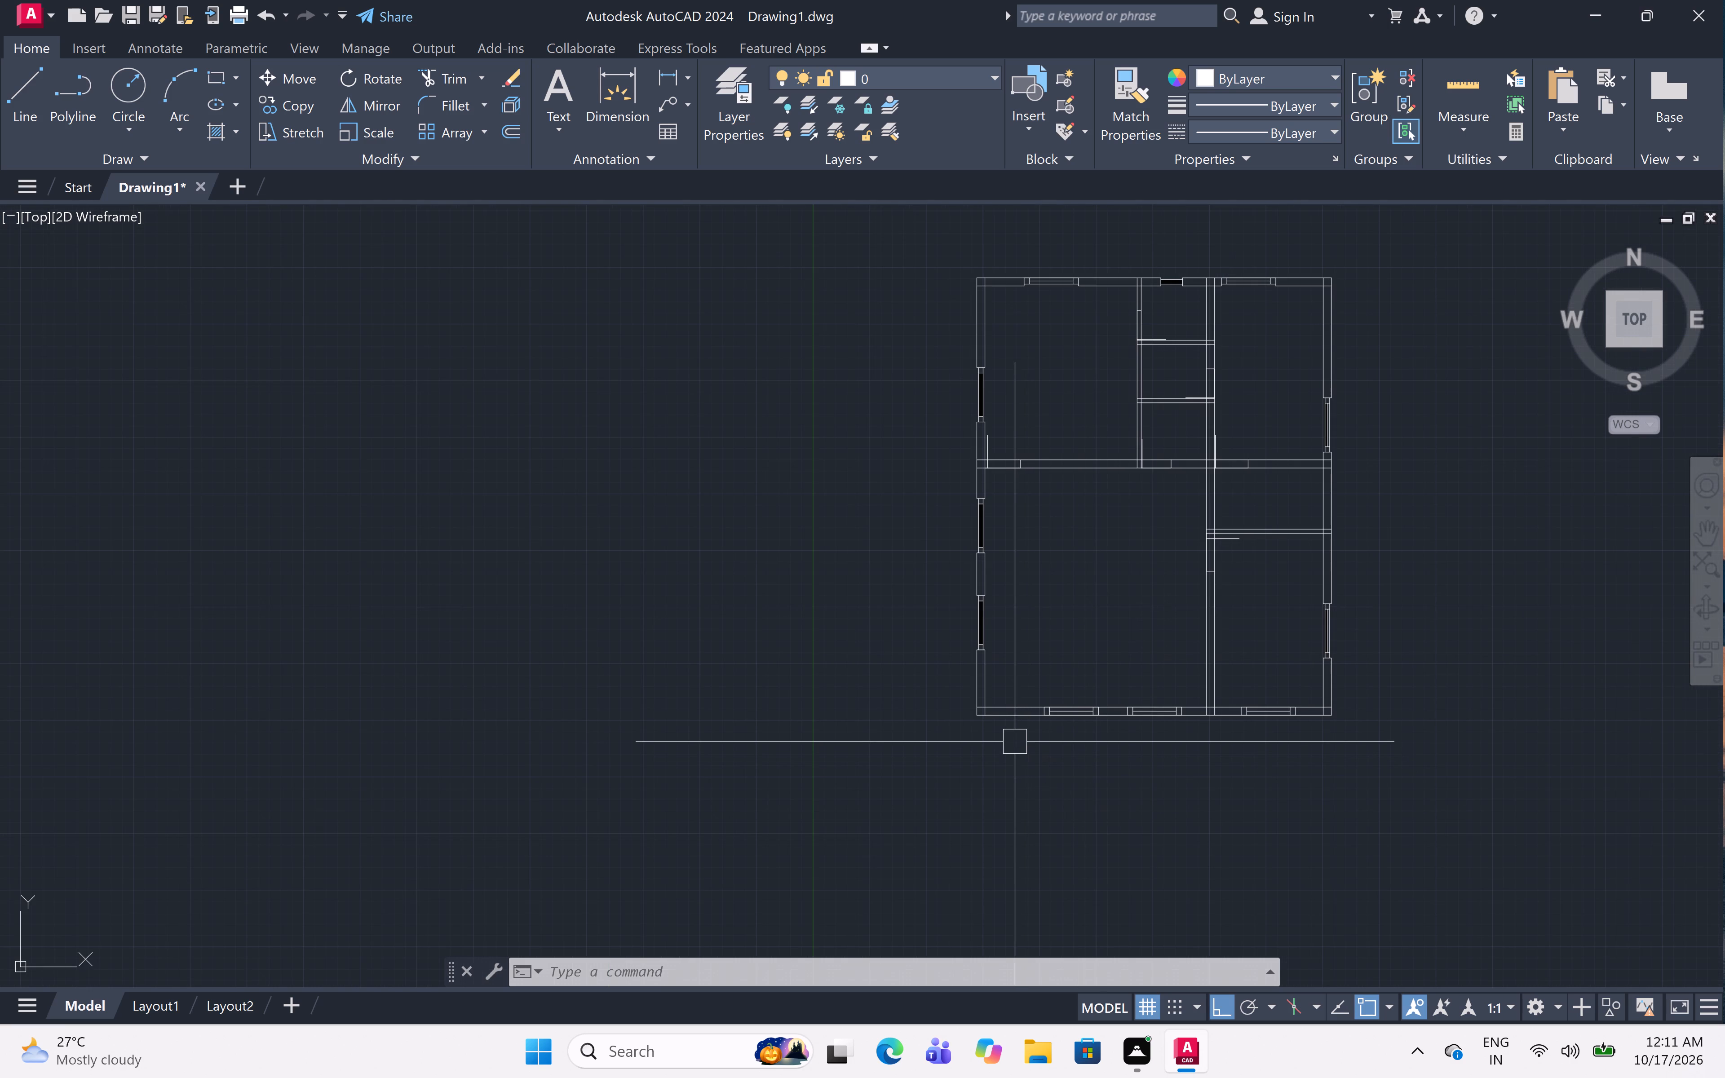
scroll(997, 711, "up", 4)
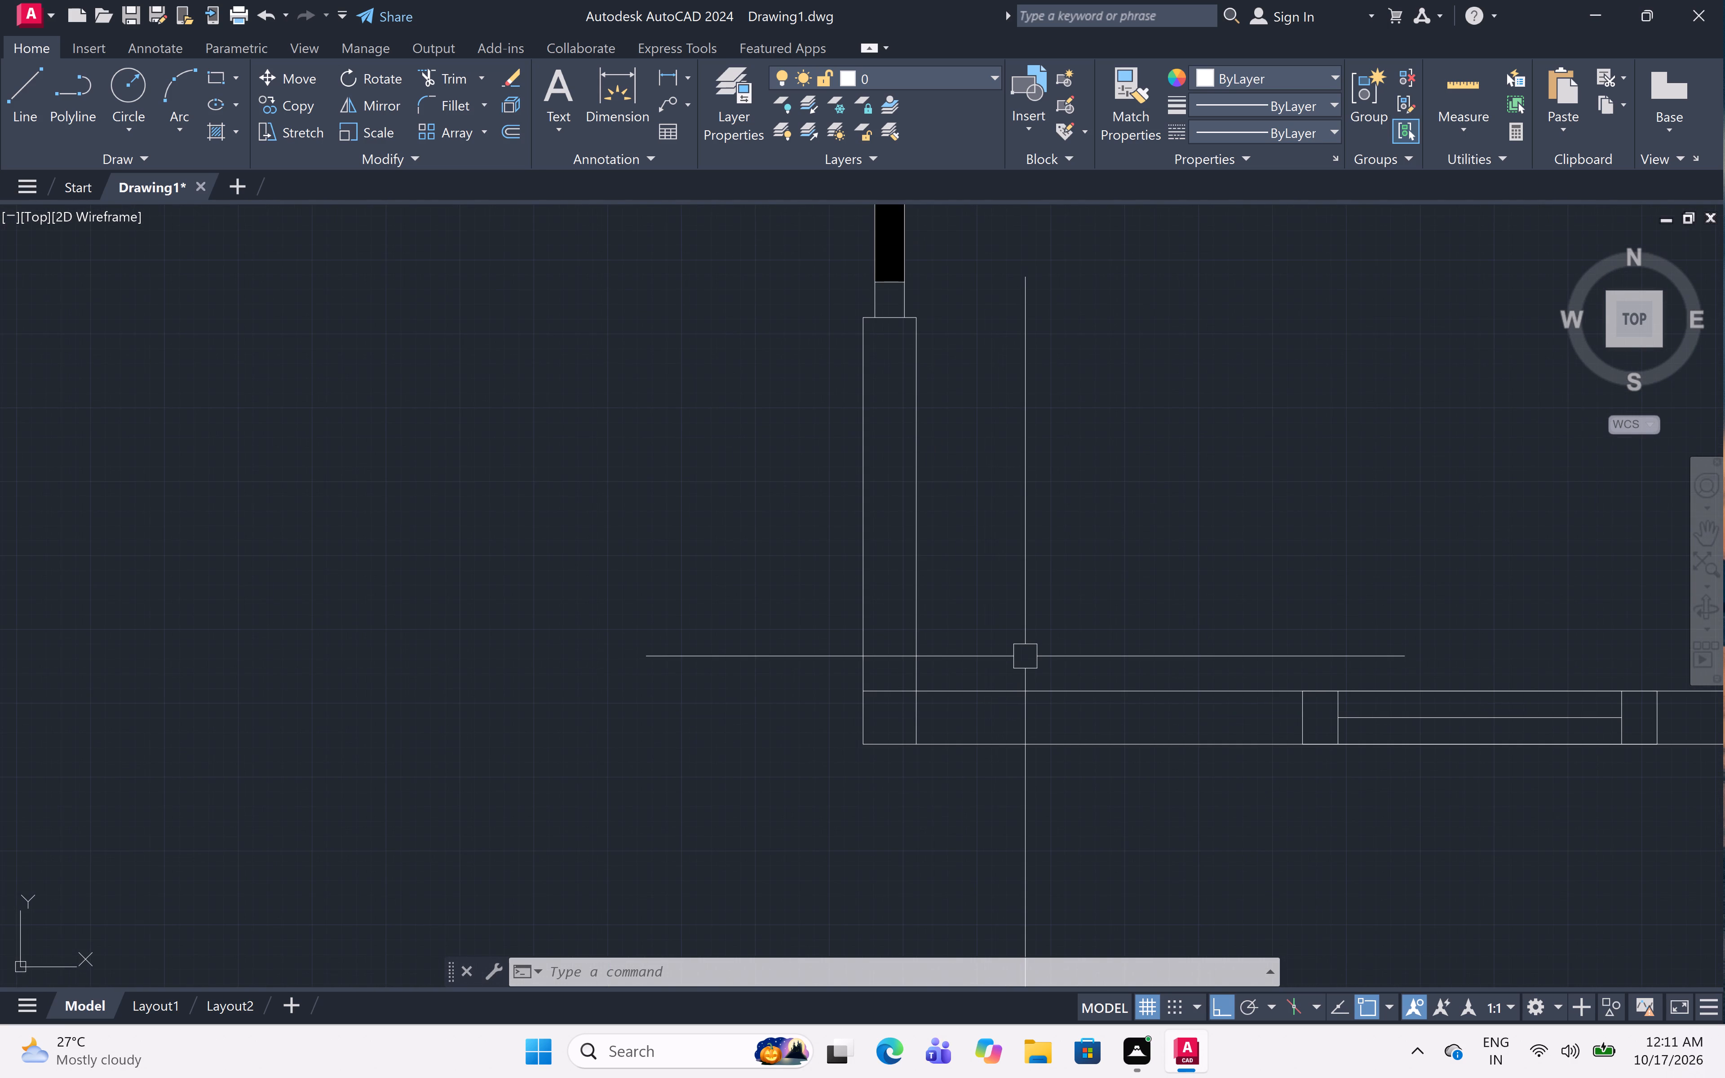
key("l")
key("space")
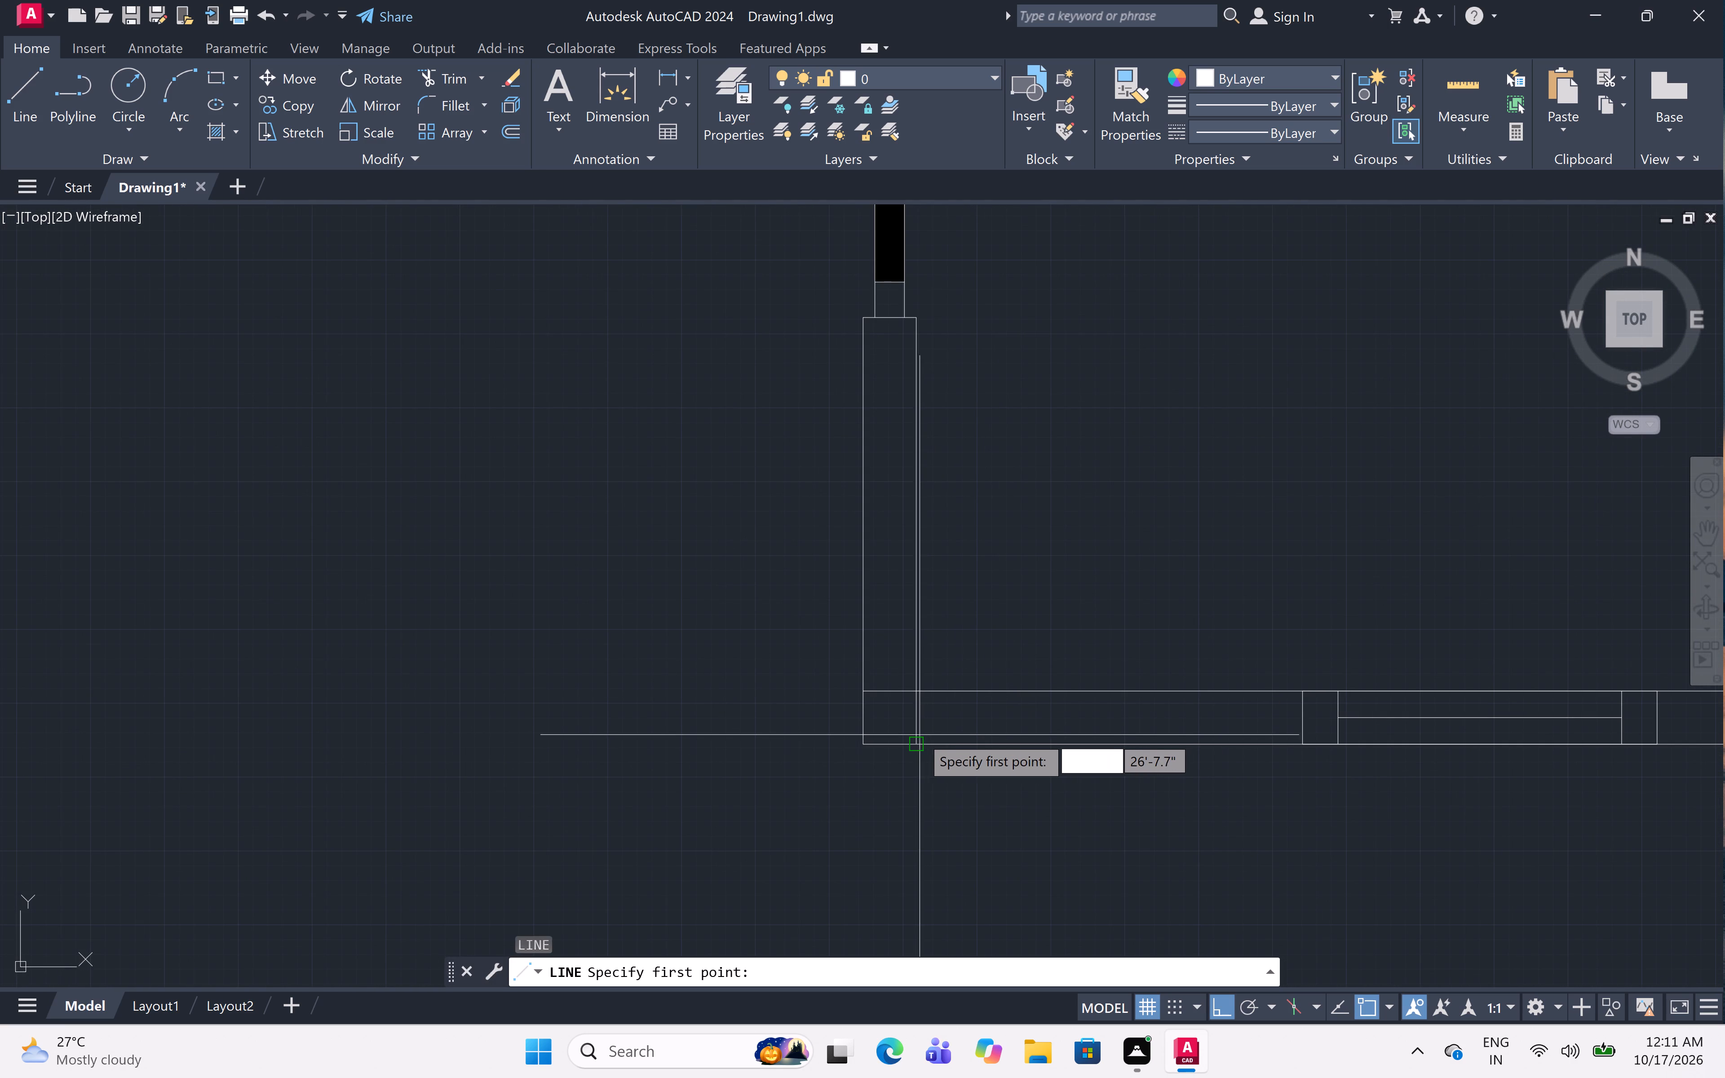
left_click(917, 742)
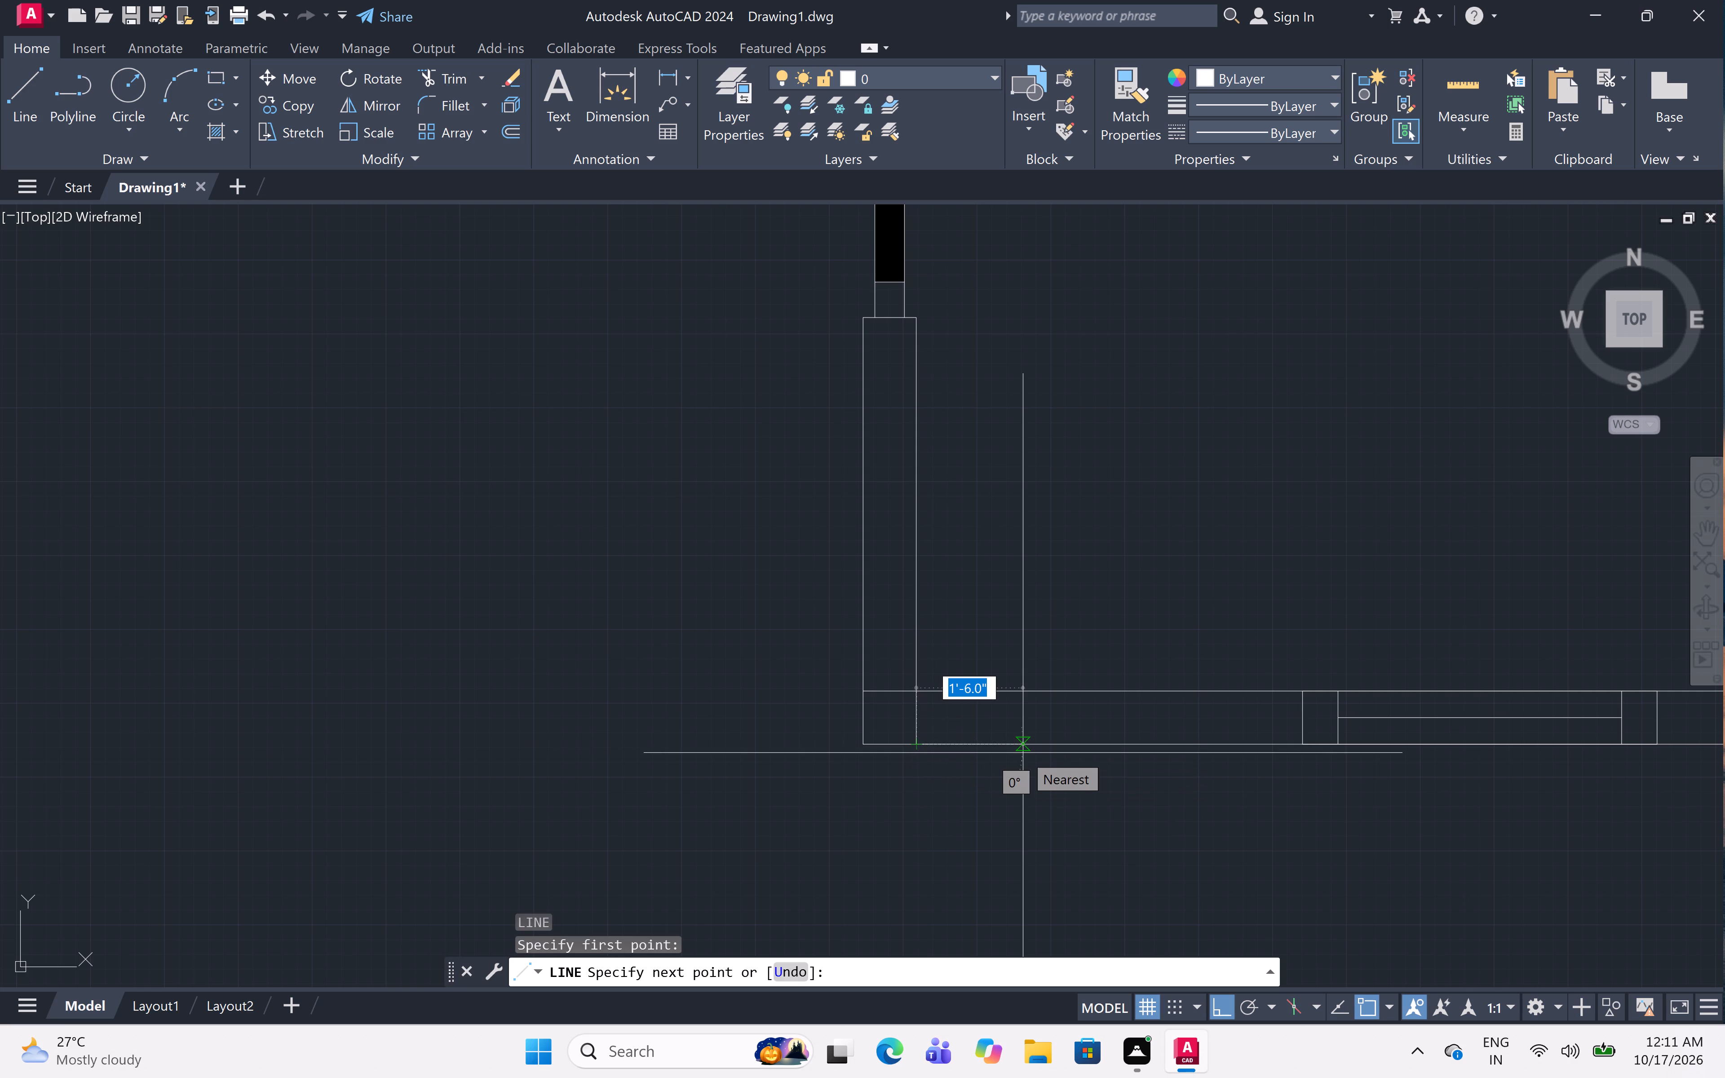
key("6")
type("\"")
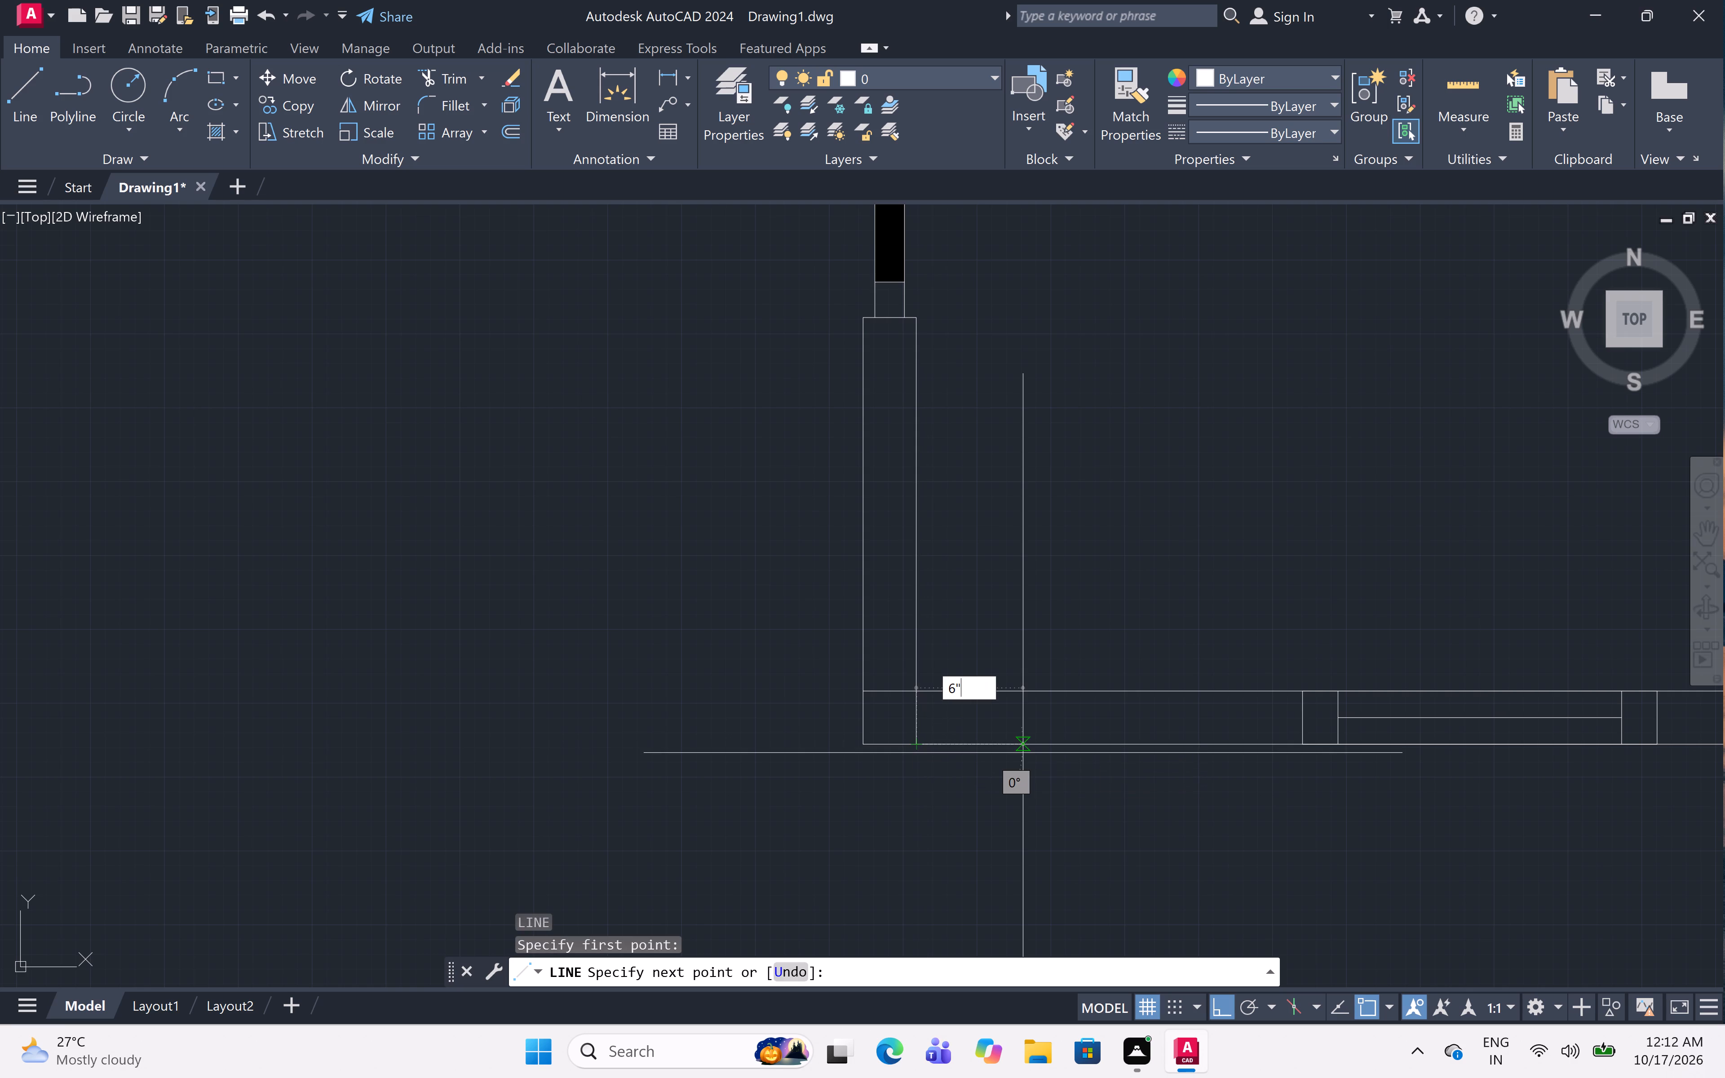
key("space")
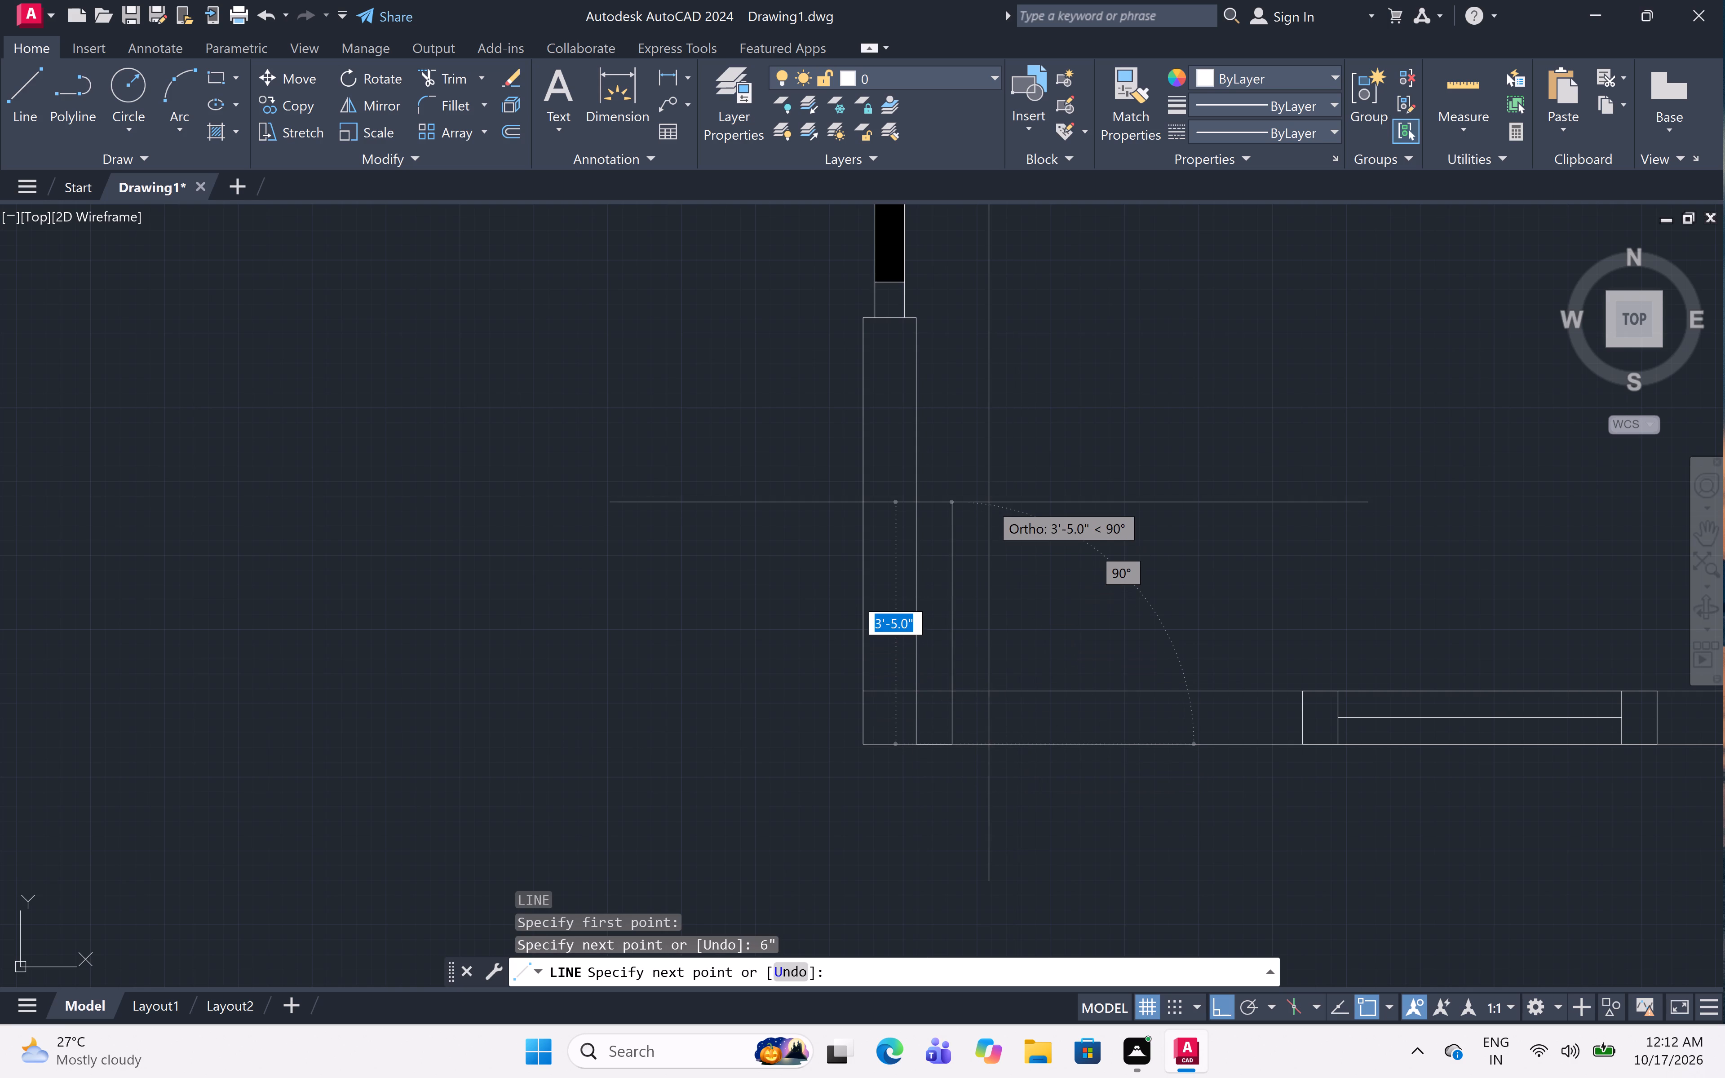
type("3'")
key("space")
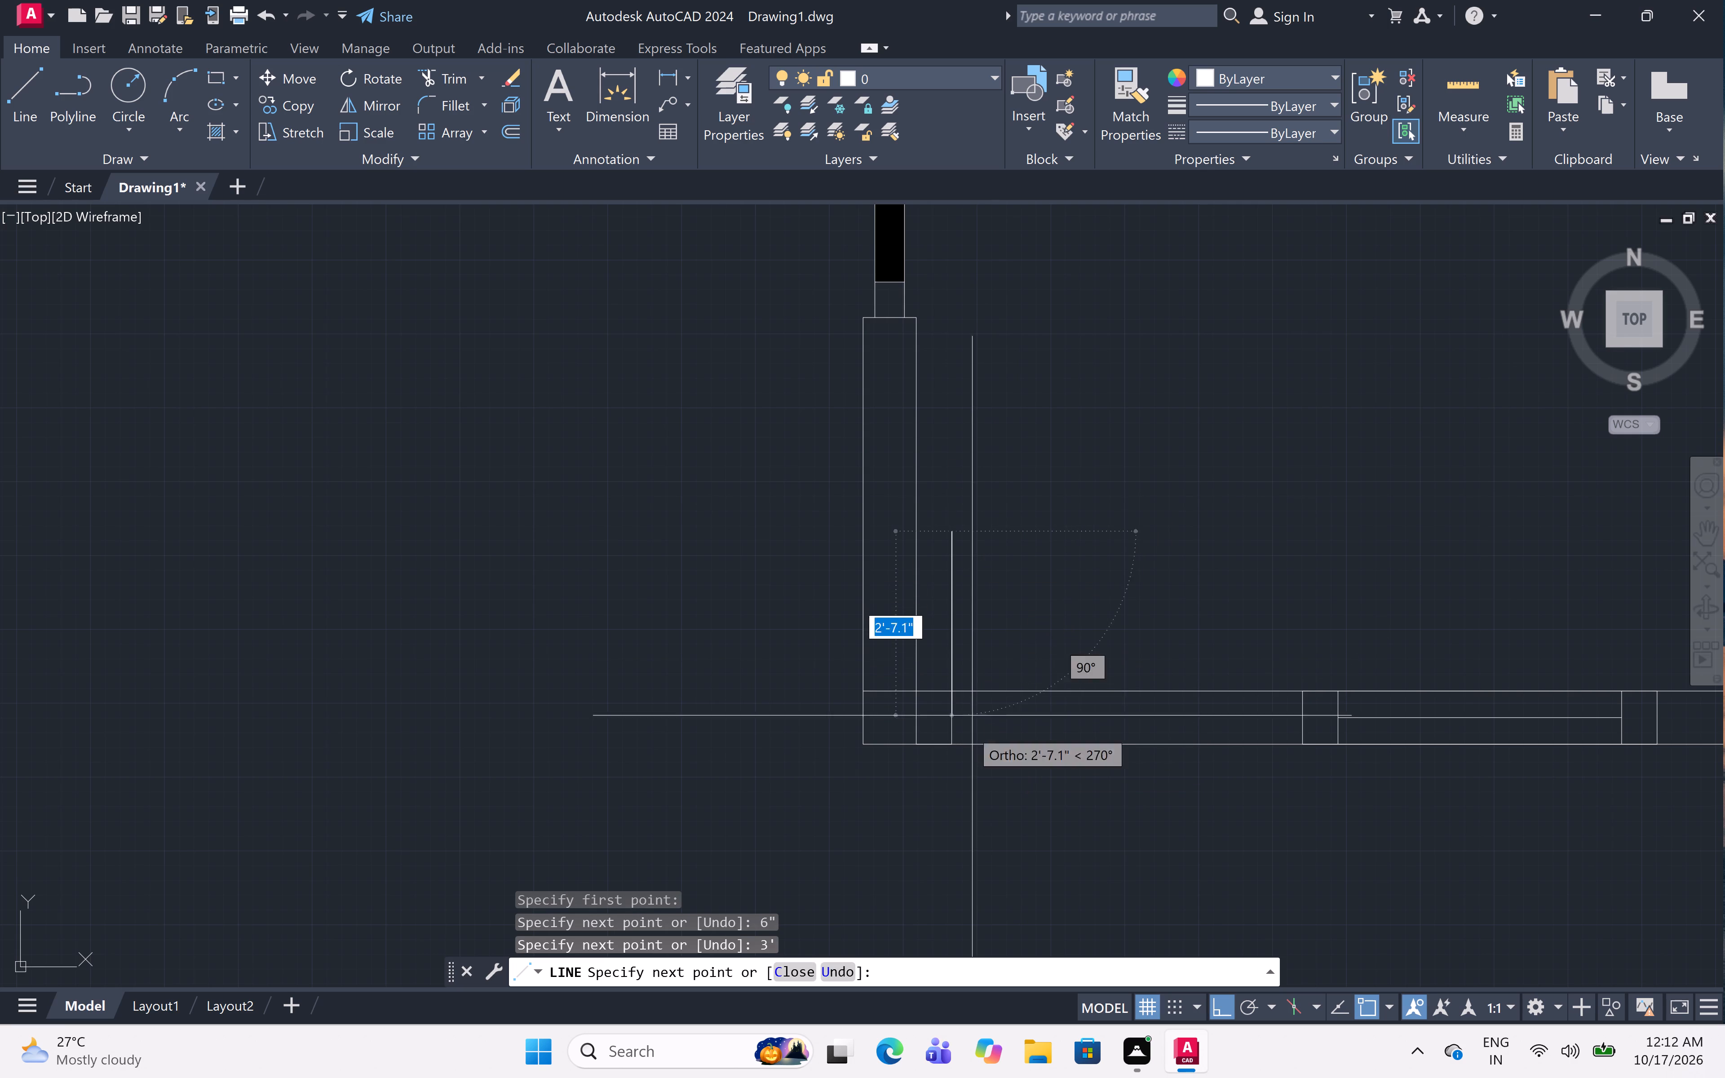
left_click(955, 744)
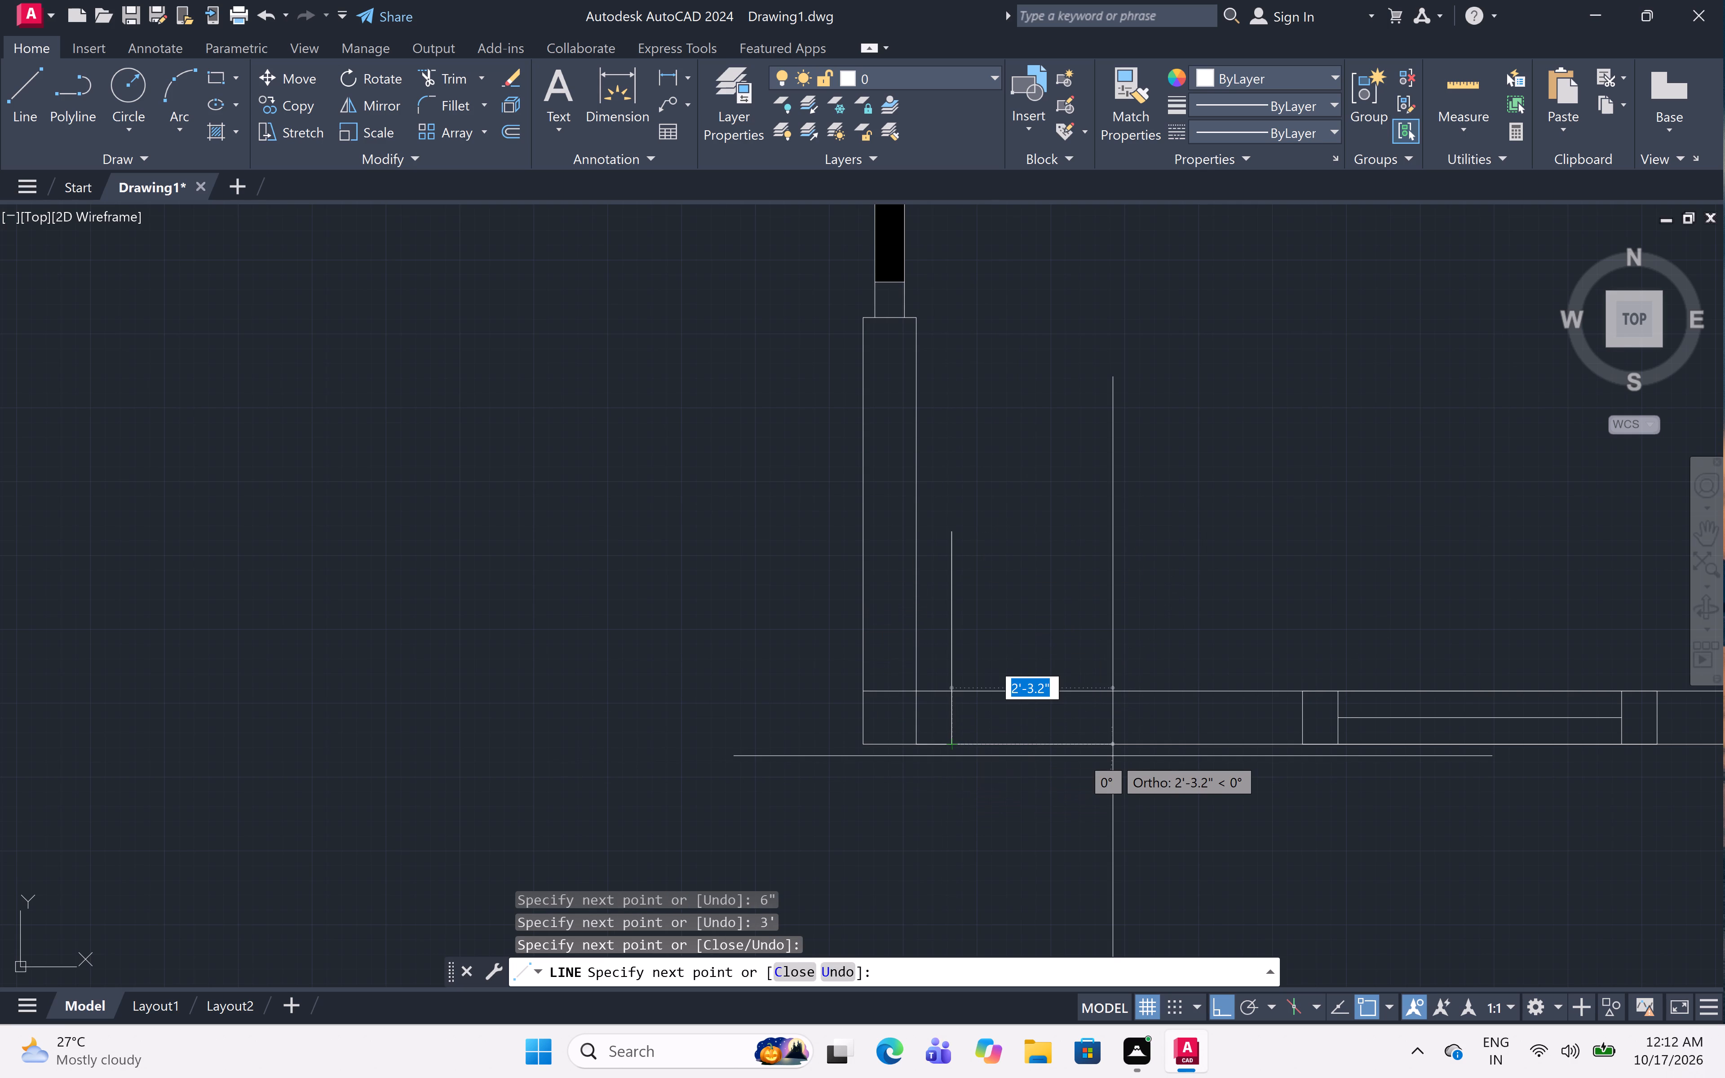
Continue the line 3' right along the bottom wall's outer face and up to its inner face, finishing the entrance door opening.
key("3")
key("apostrophe")
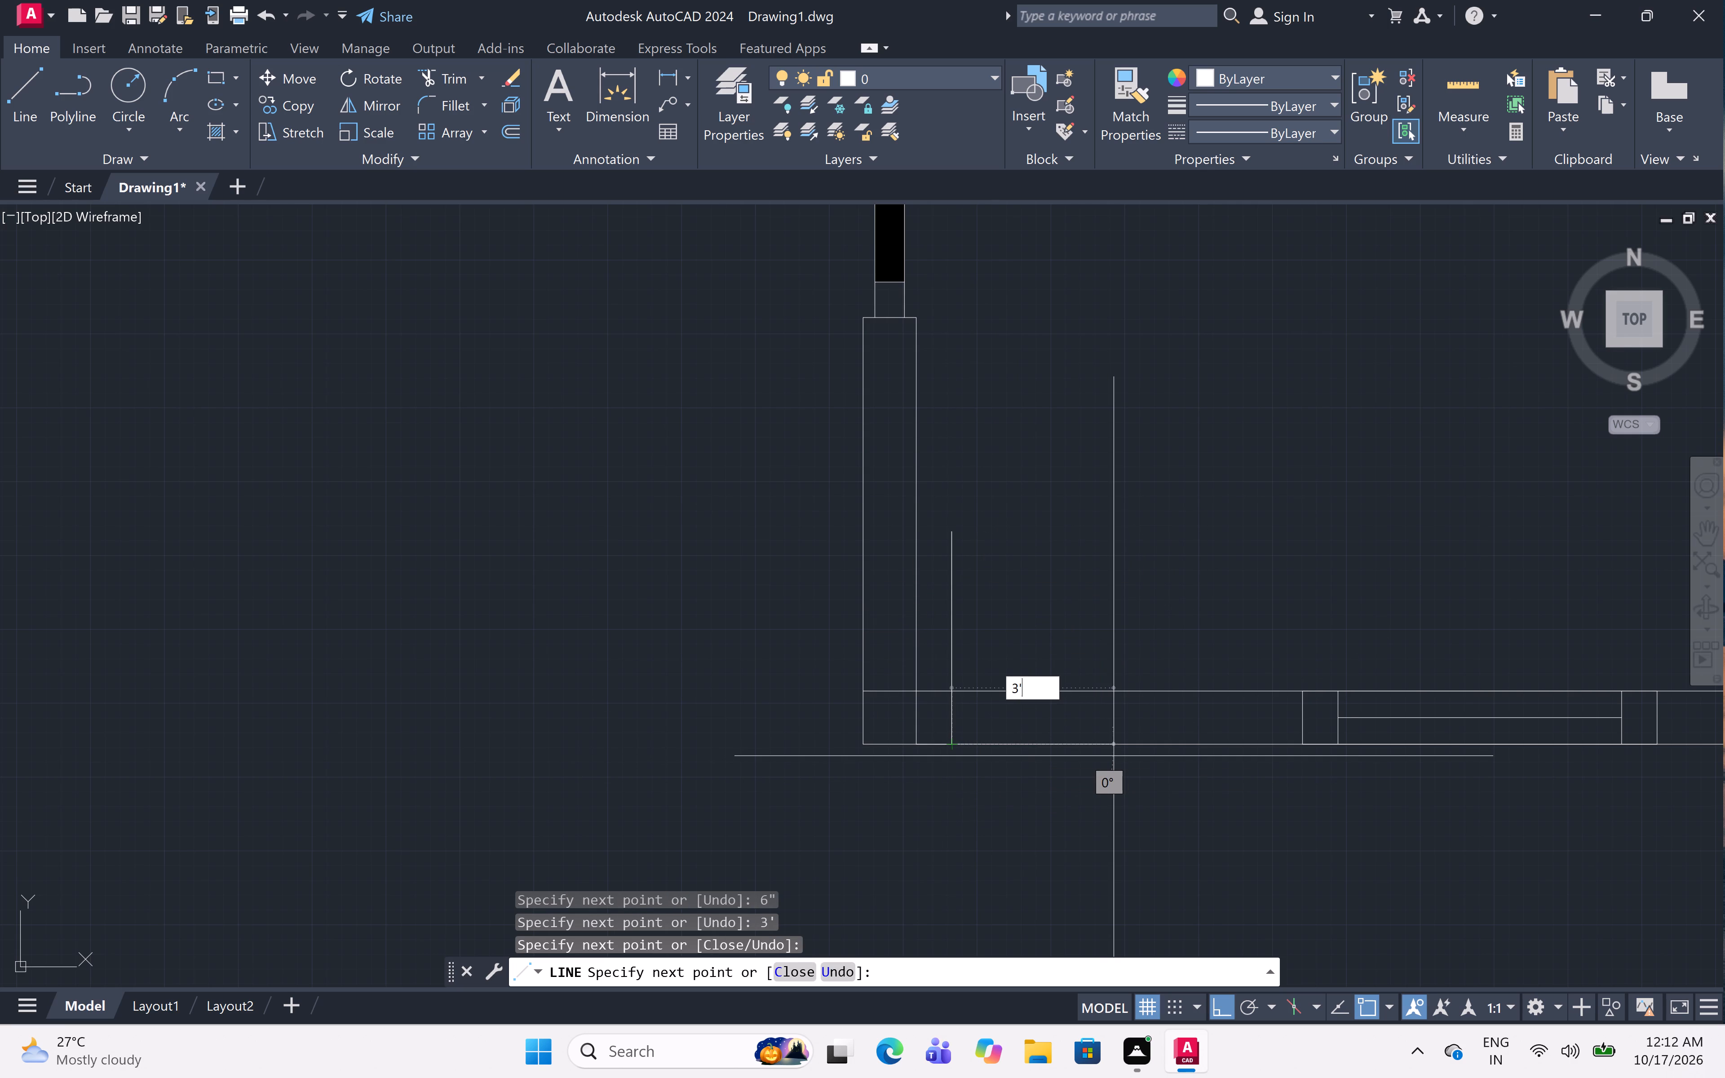
key("space")
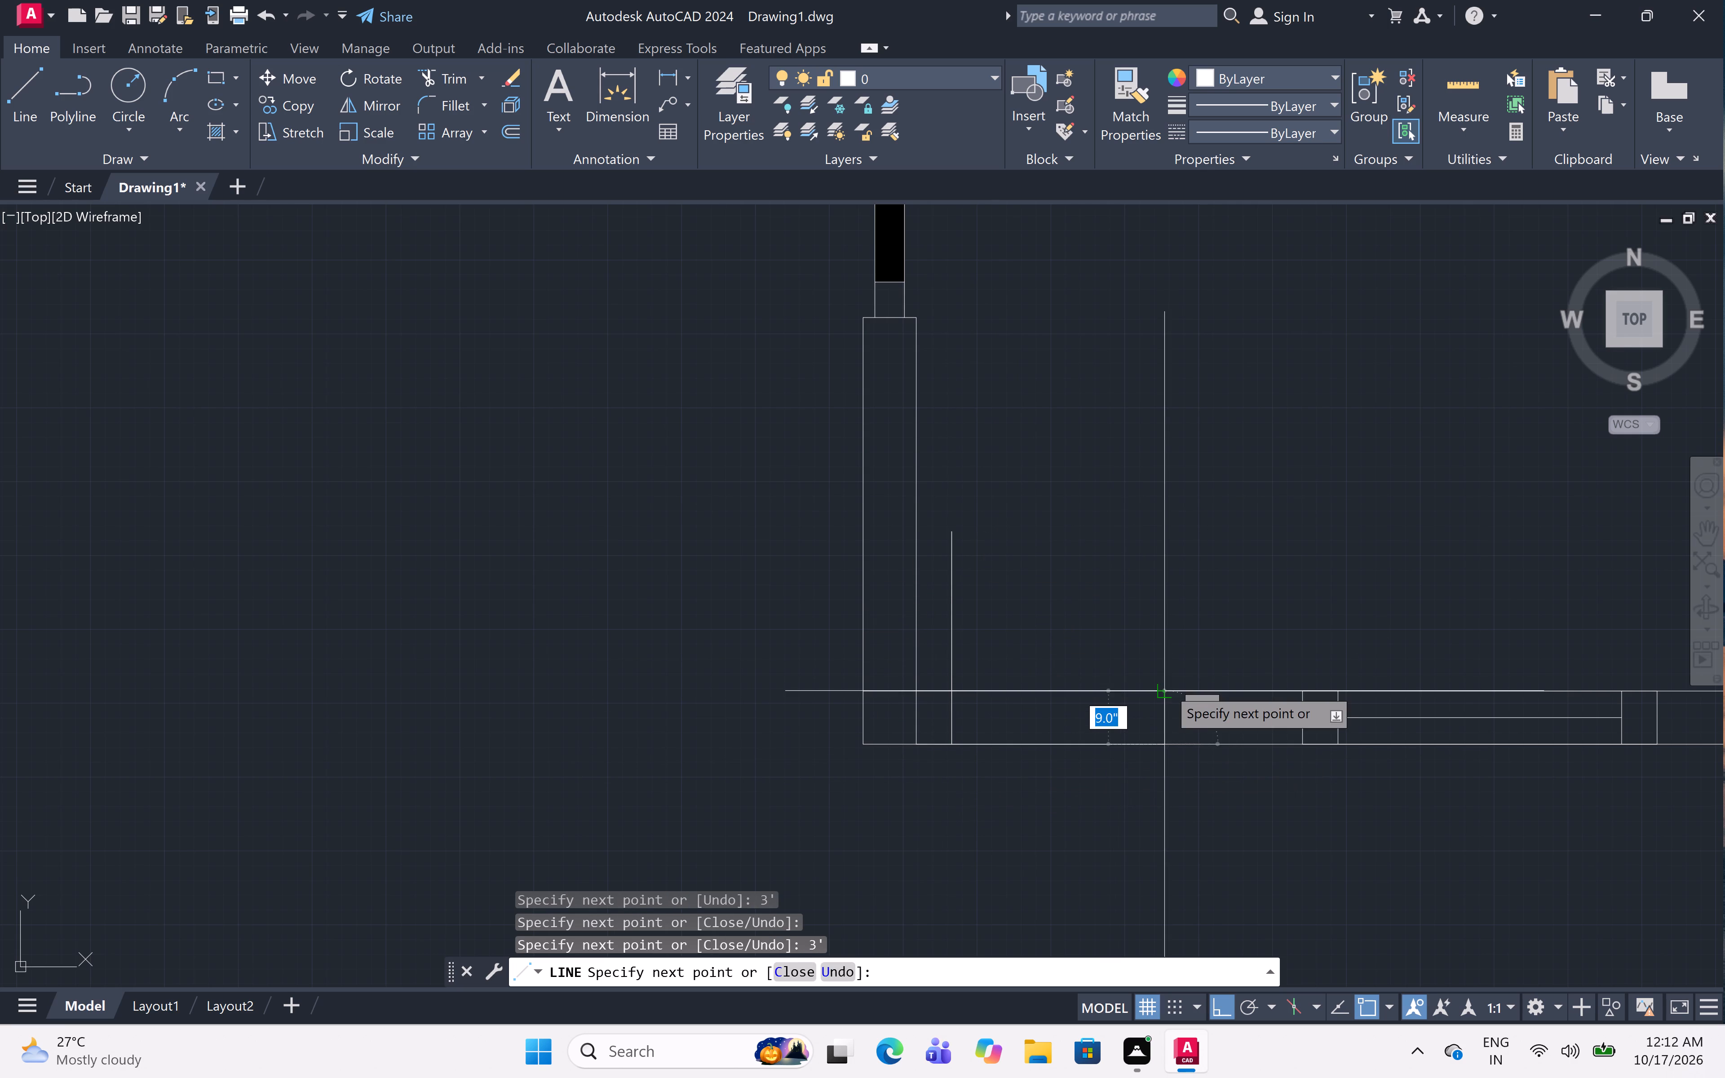
left_click(1167, 687)
key("Escape")
Draw a Start, End, Direction arc from the top of the upper-left room's leaf line to the opening's far jamb at the wall's upper face.
scroll(1194, 609, "down", 3)
middle_click_drag(1215, 566, 1211, 574)
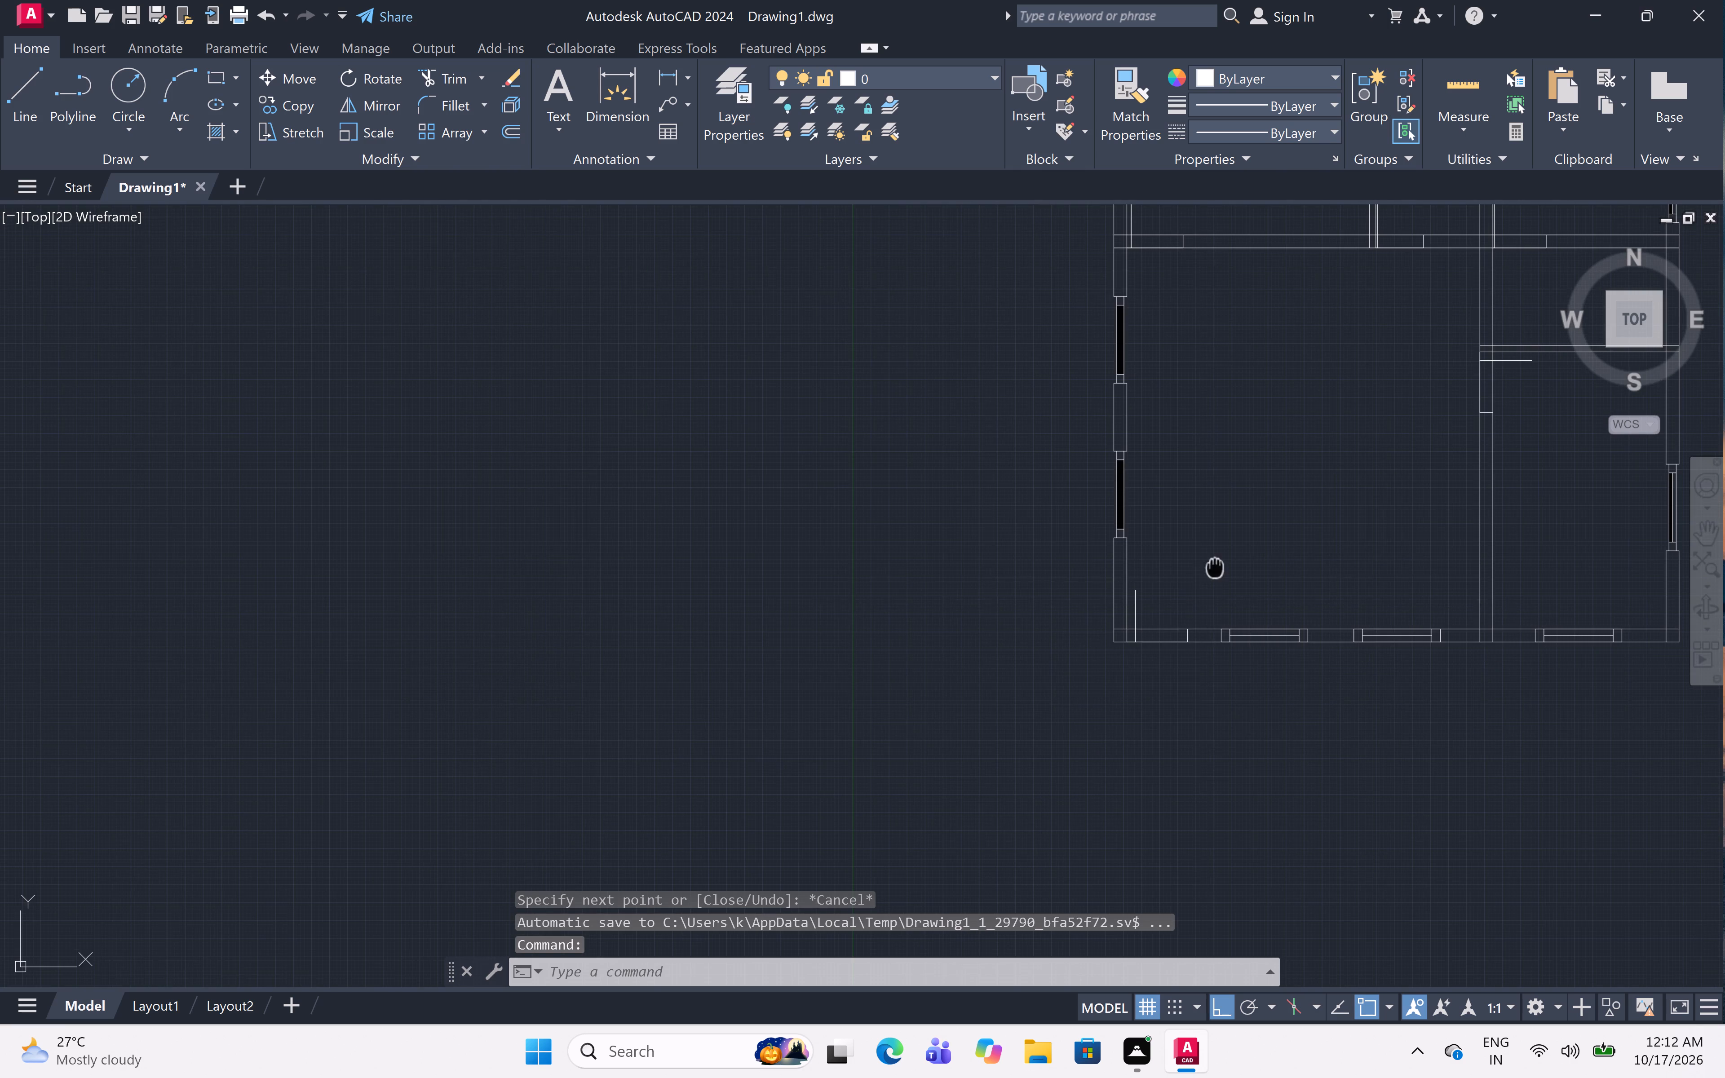
middle_click_drag(1211, 574, 1079, 755)
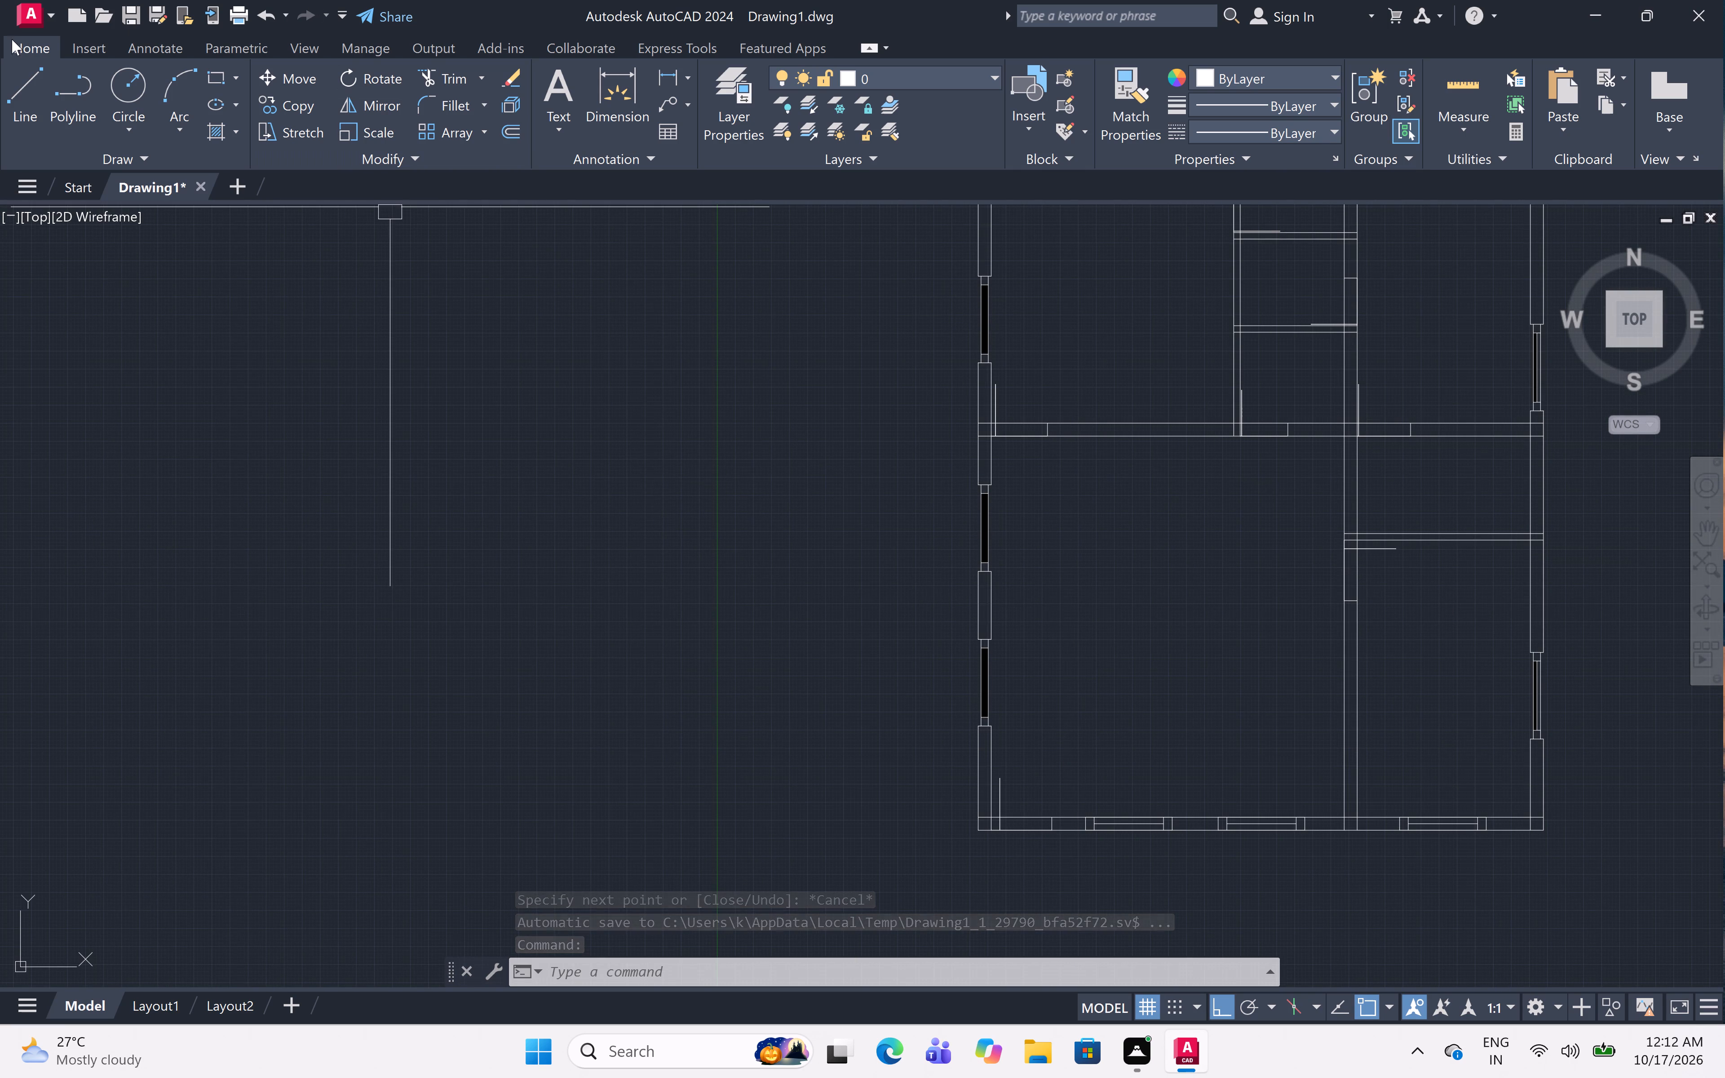
left_click(173, 128)
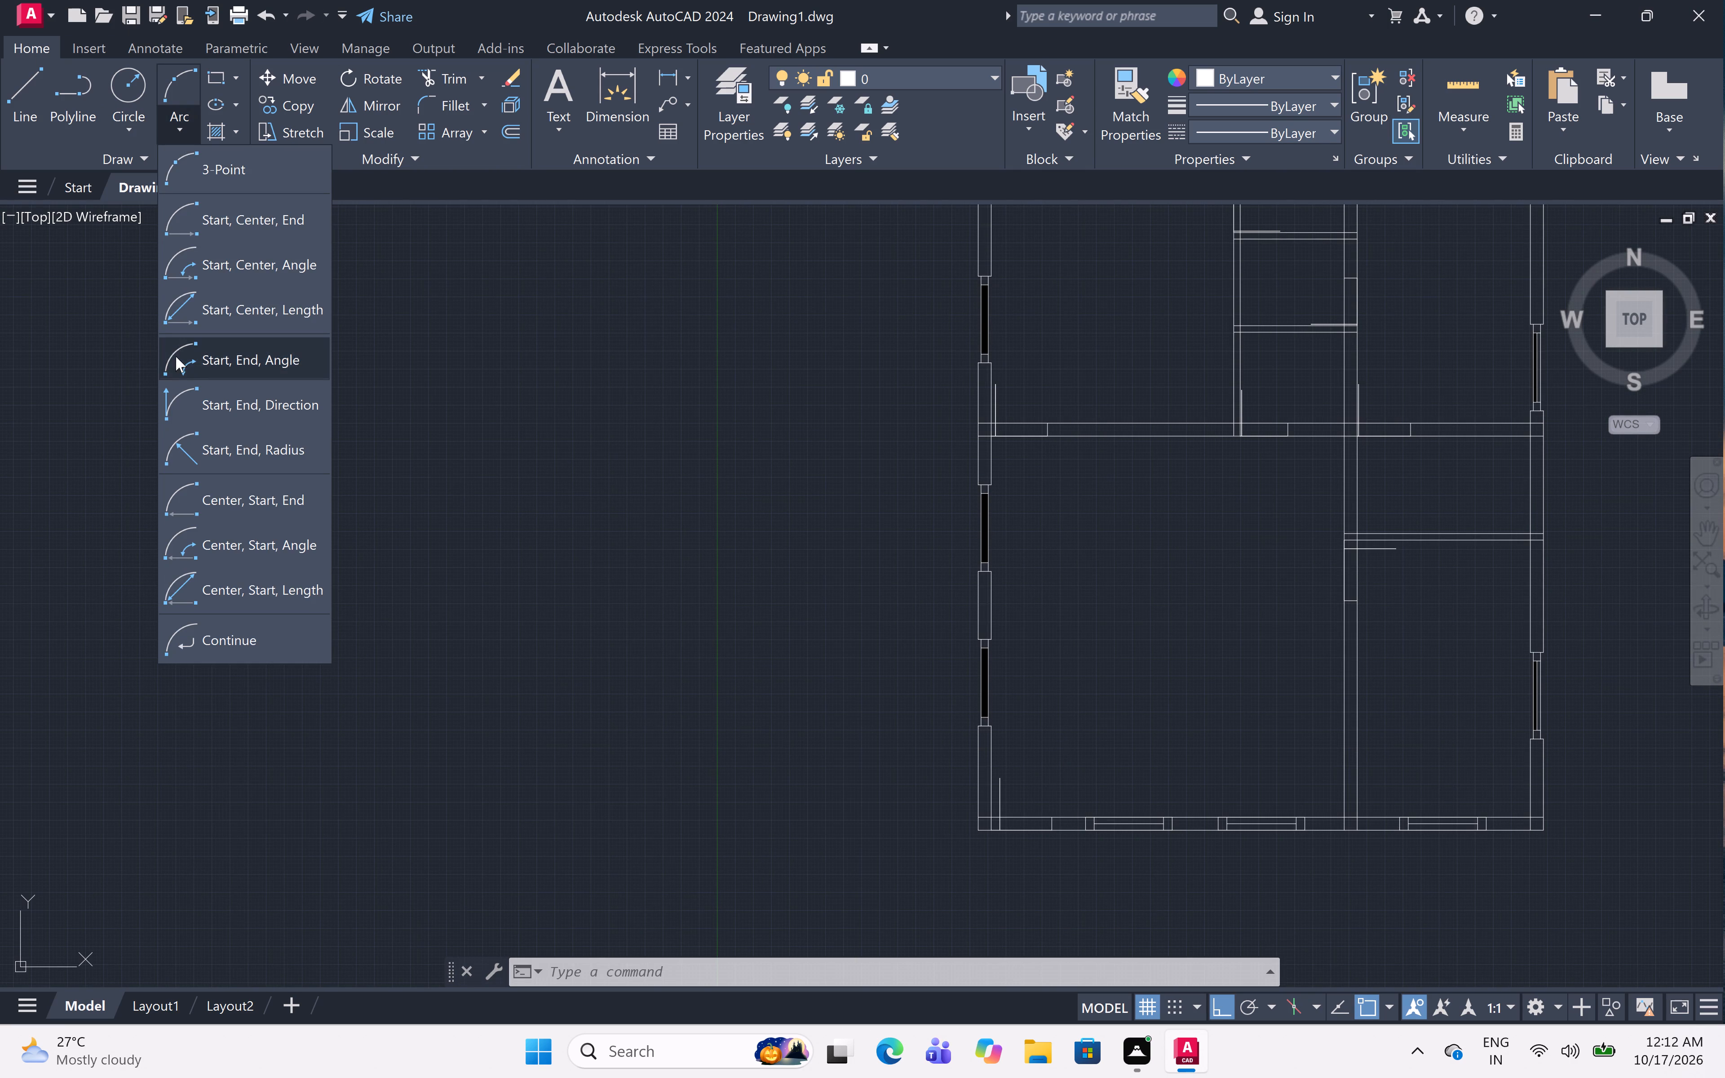
left_click(221, 394)
middle_click_drag(785, 518, 713, 596)
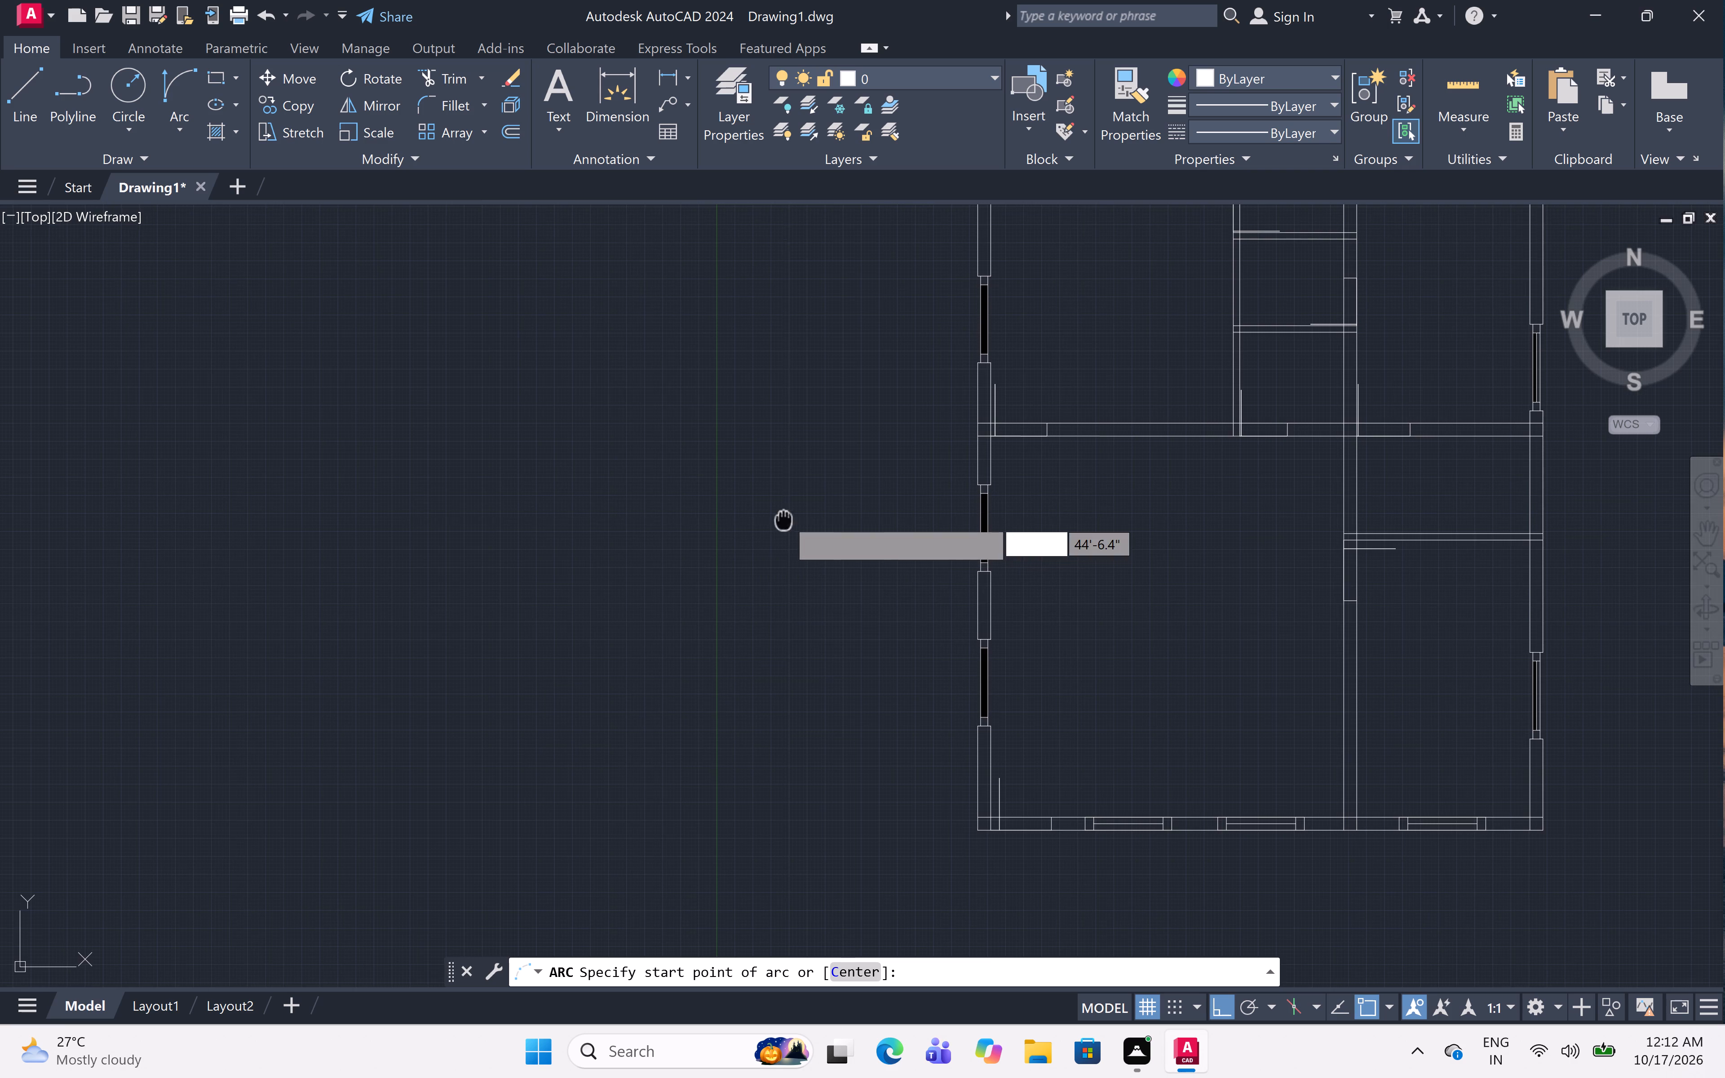
middle_click_drag(713, 596, 635, 652)
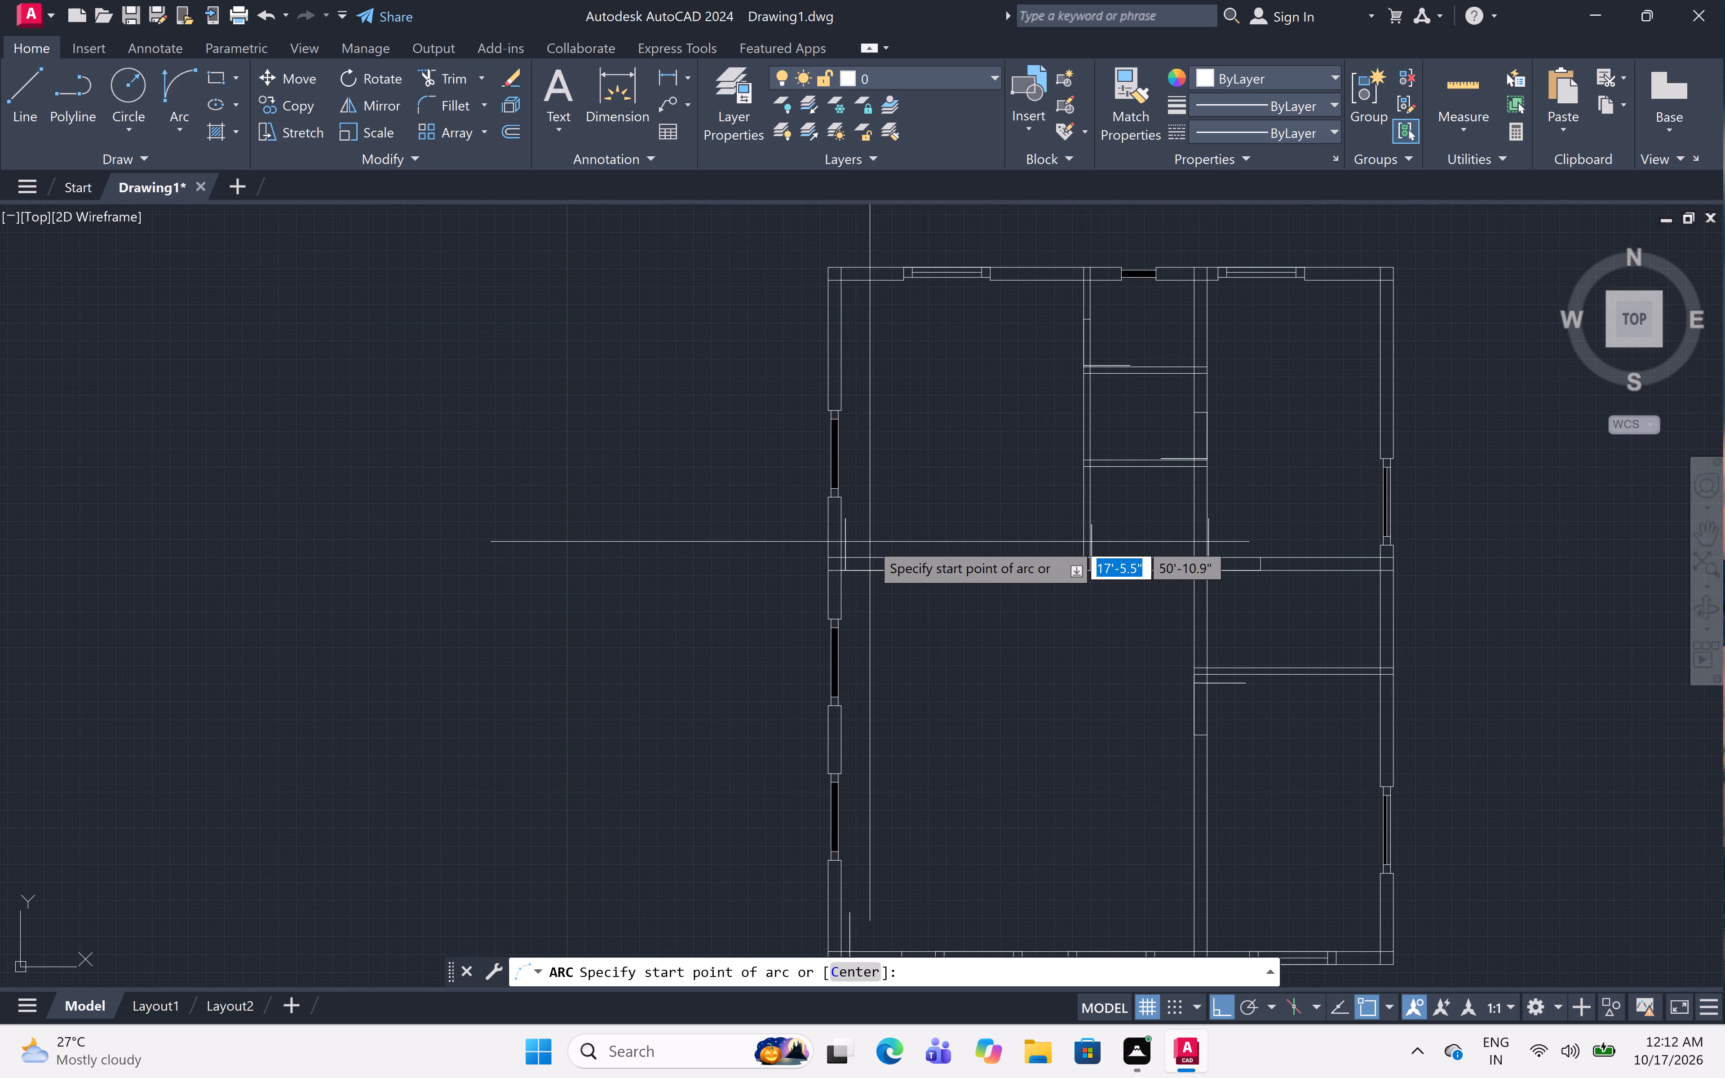
scroll(870, 542, "up", 3)
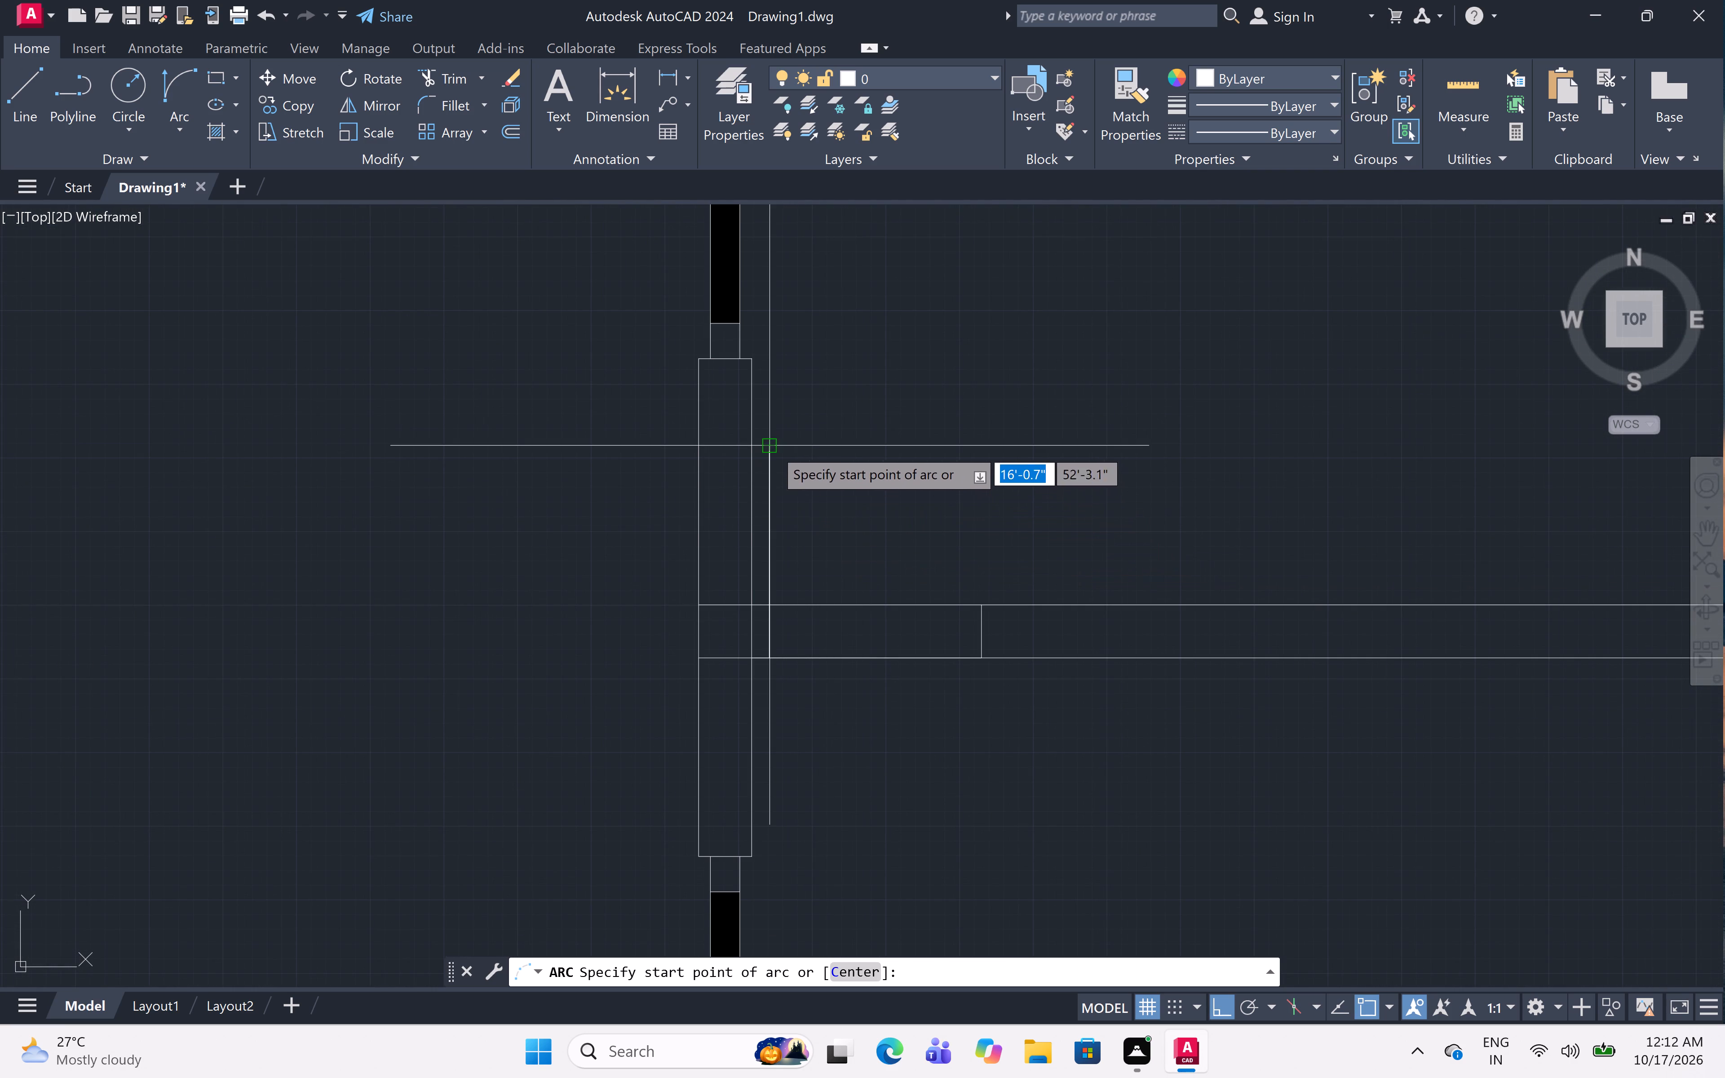
left_click(773, 448)
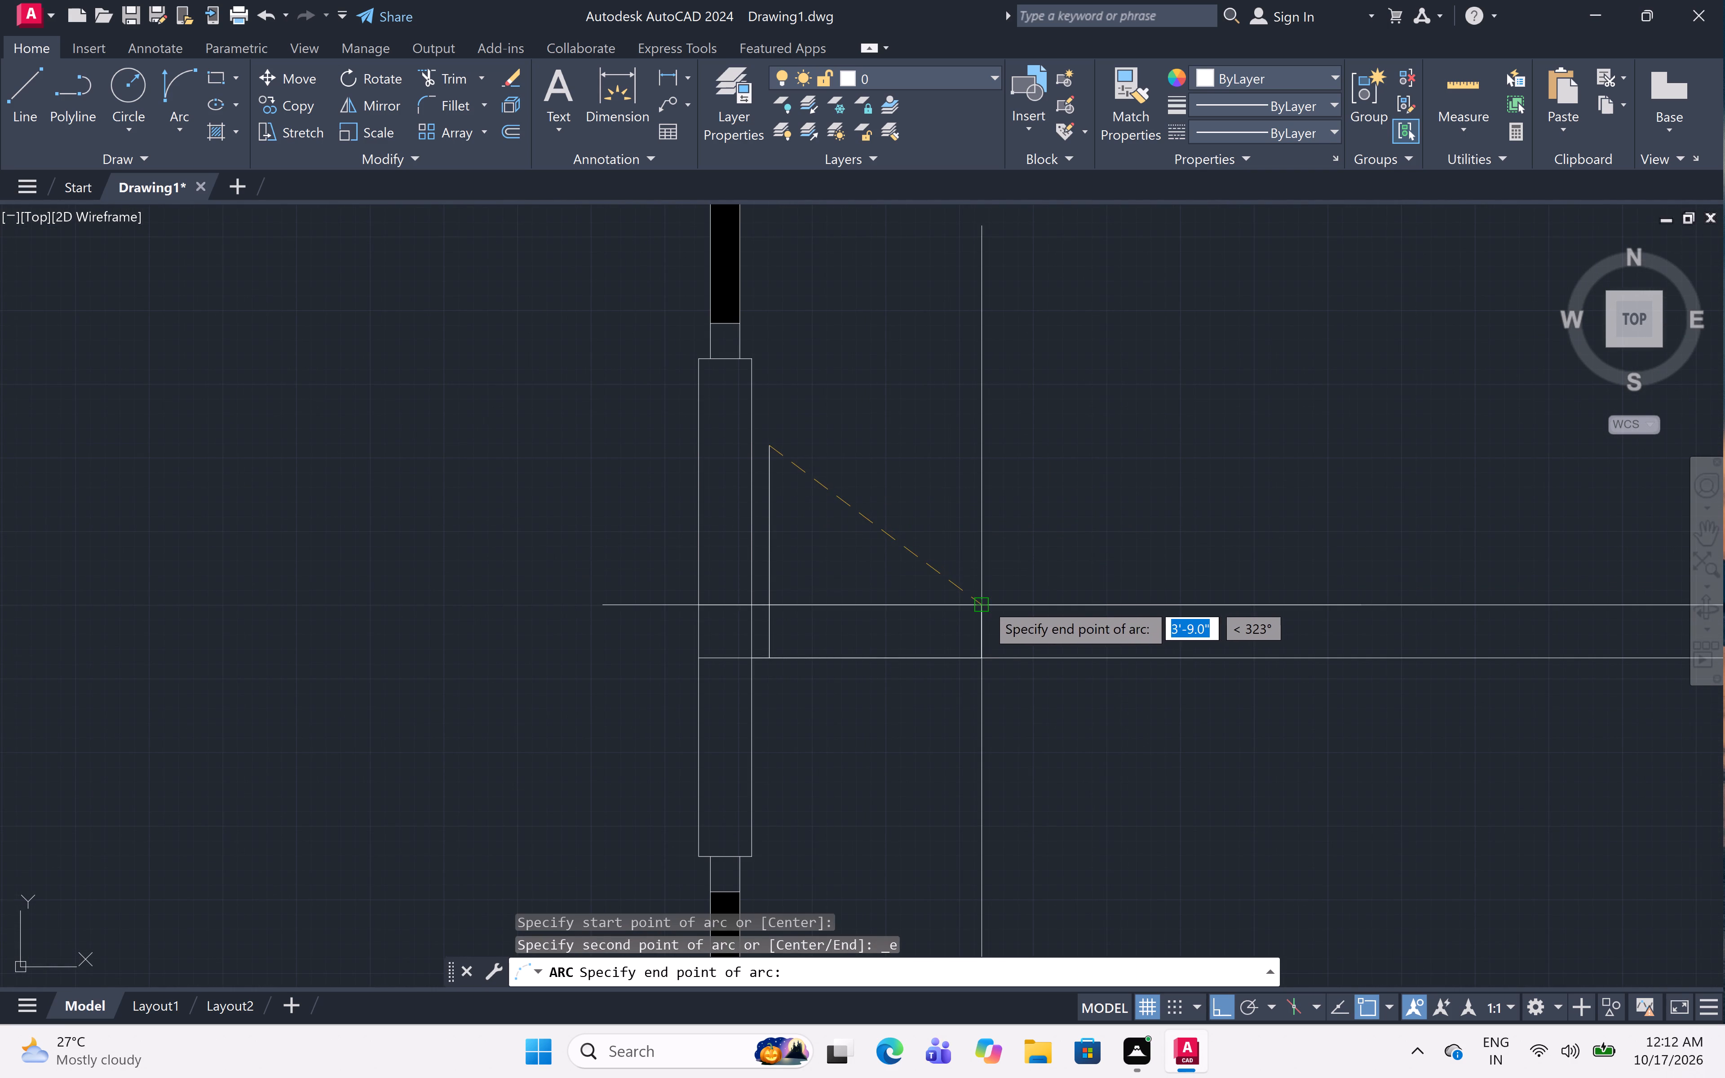
left_click(985, 602)
left_click(1121, 450)
Draw a Start, End, Direction arc from the free end of the top central room's leaf line to the far jamb at the partition's right face.
scroll(1119, 450, "down", 2)
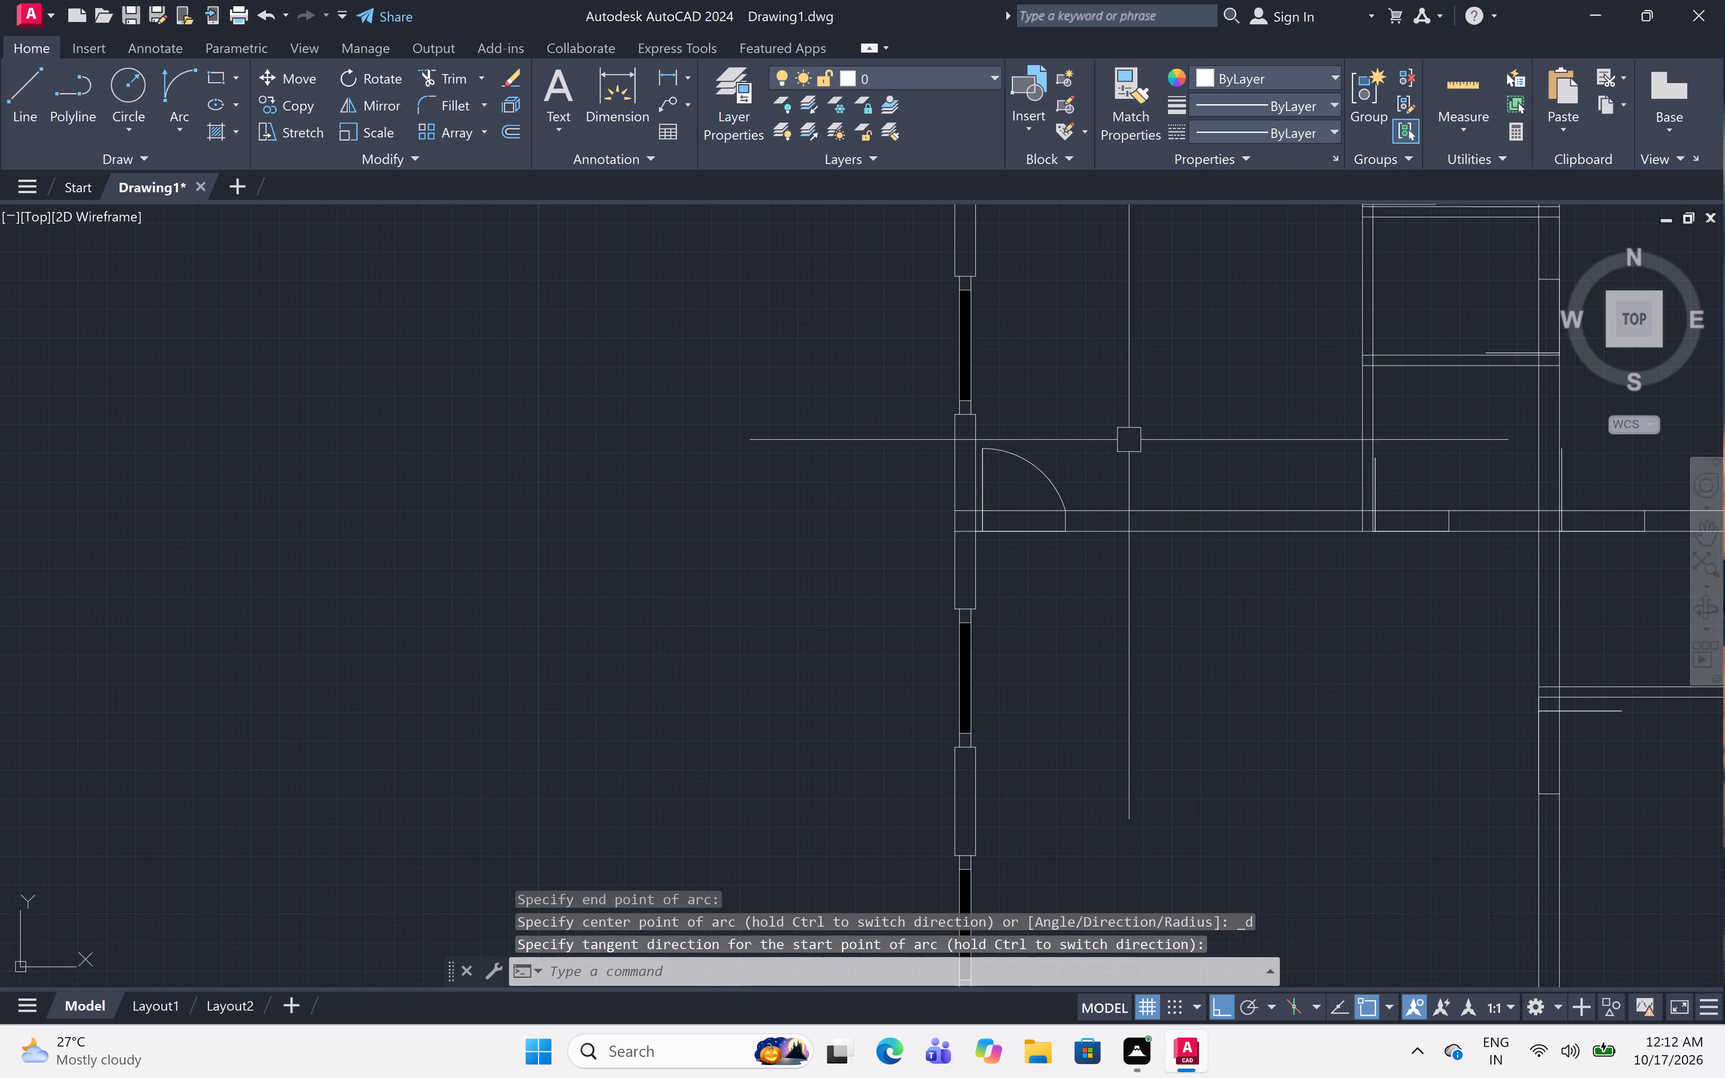
middle_click_drag(1129, 440, 1049, 605)
middle_click_drag(1164, 419, 1075, 559)
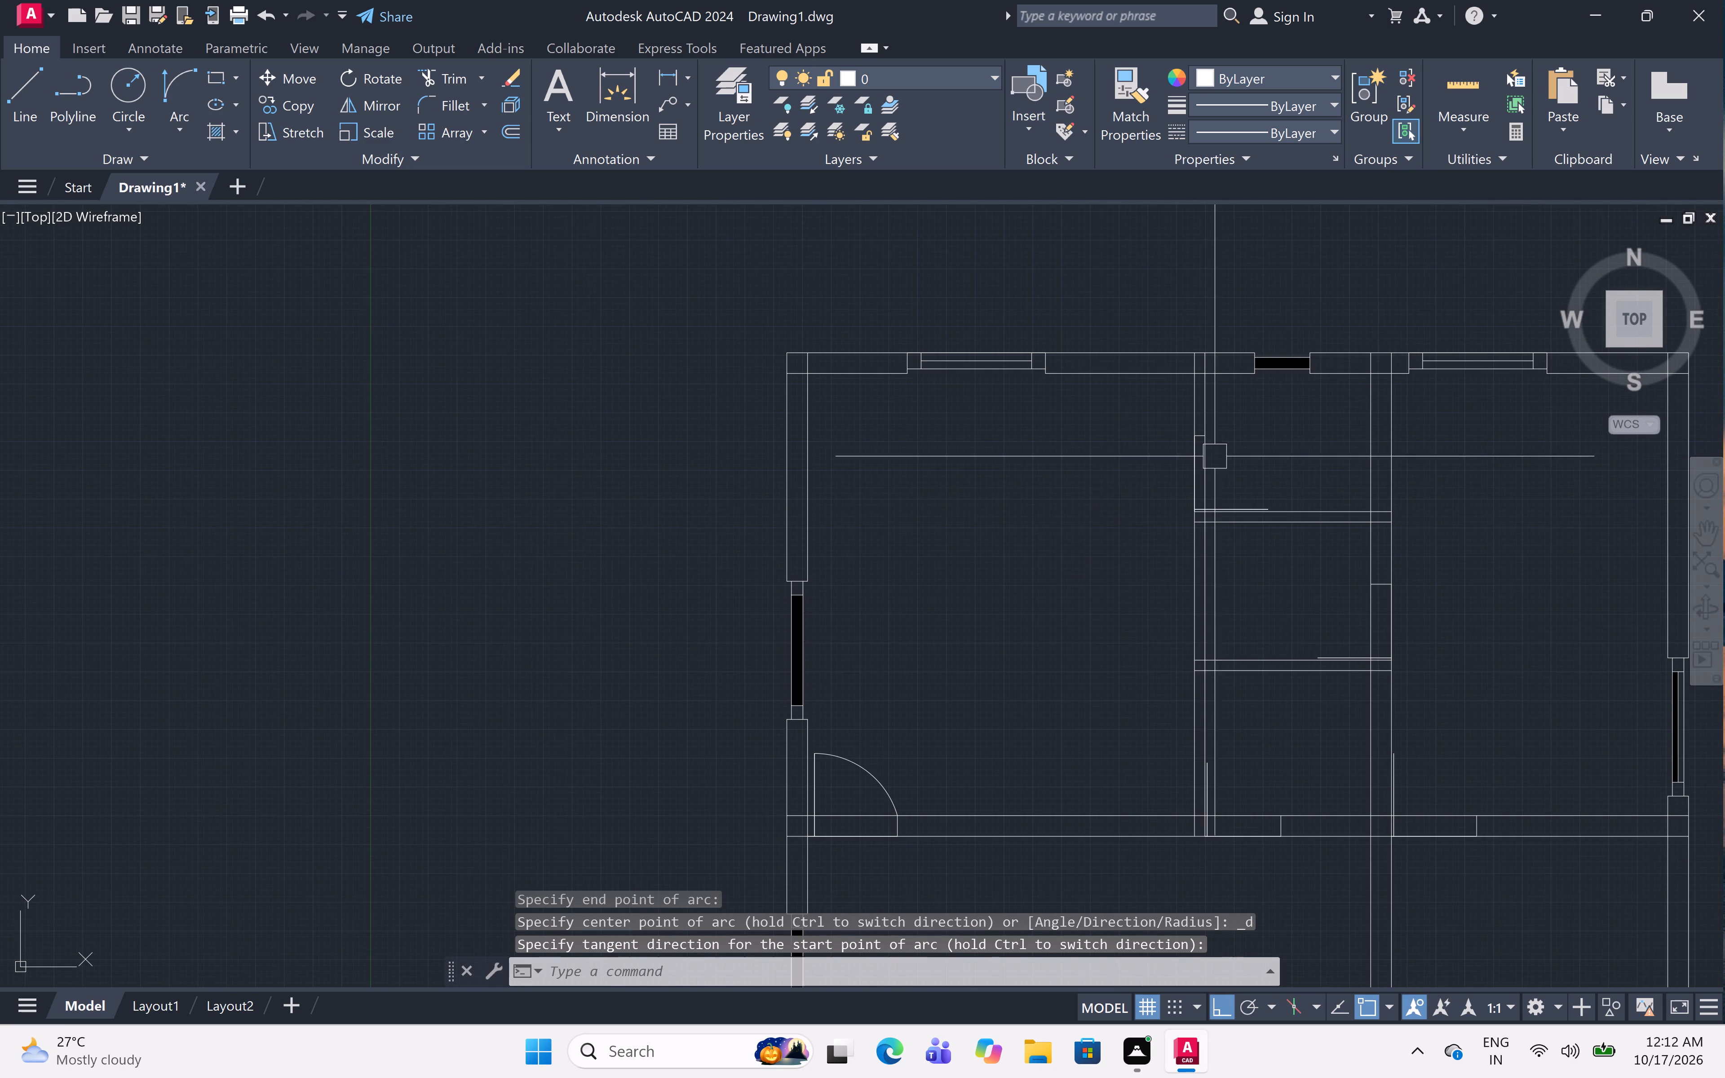
scroll(1219, 468, "up", 3)
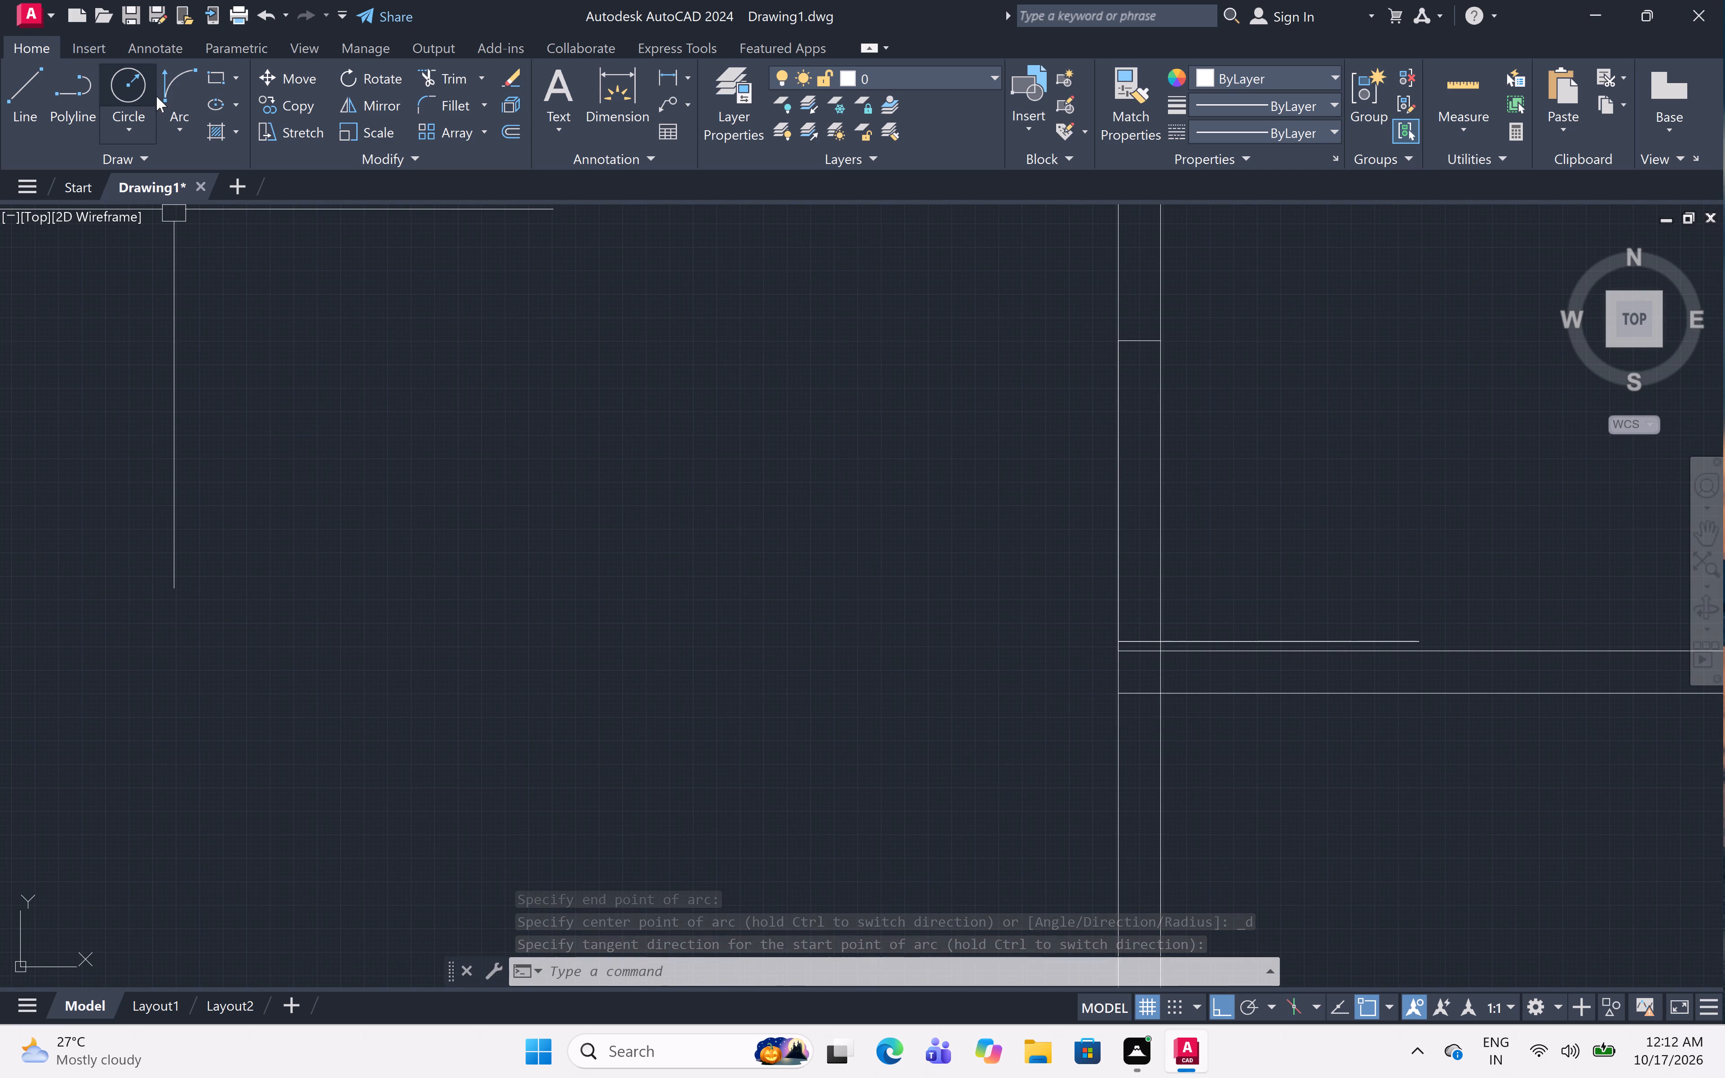
left_click(171, 87)
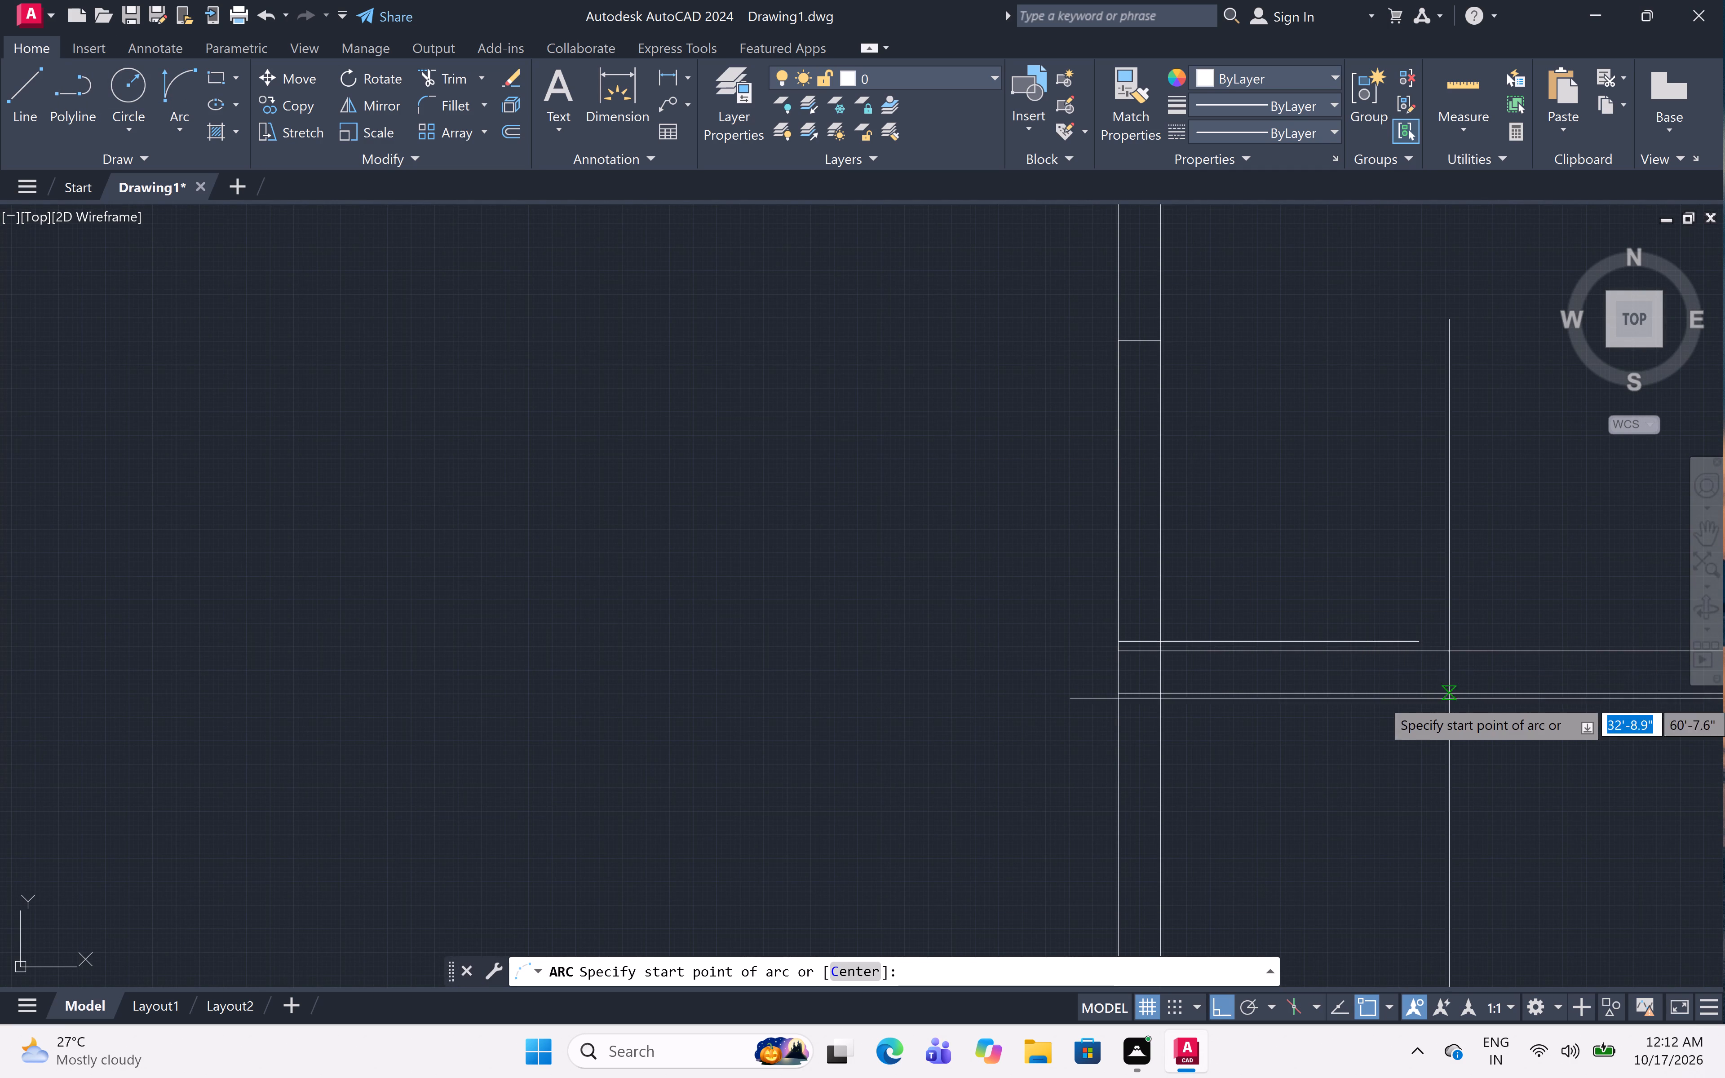
left_click(1421, 640)
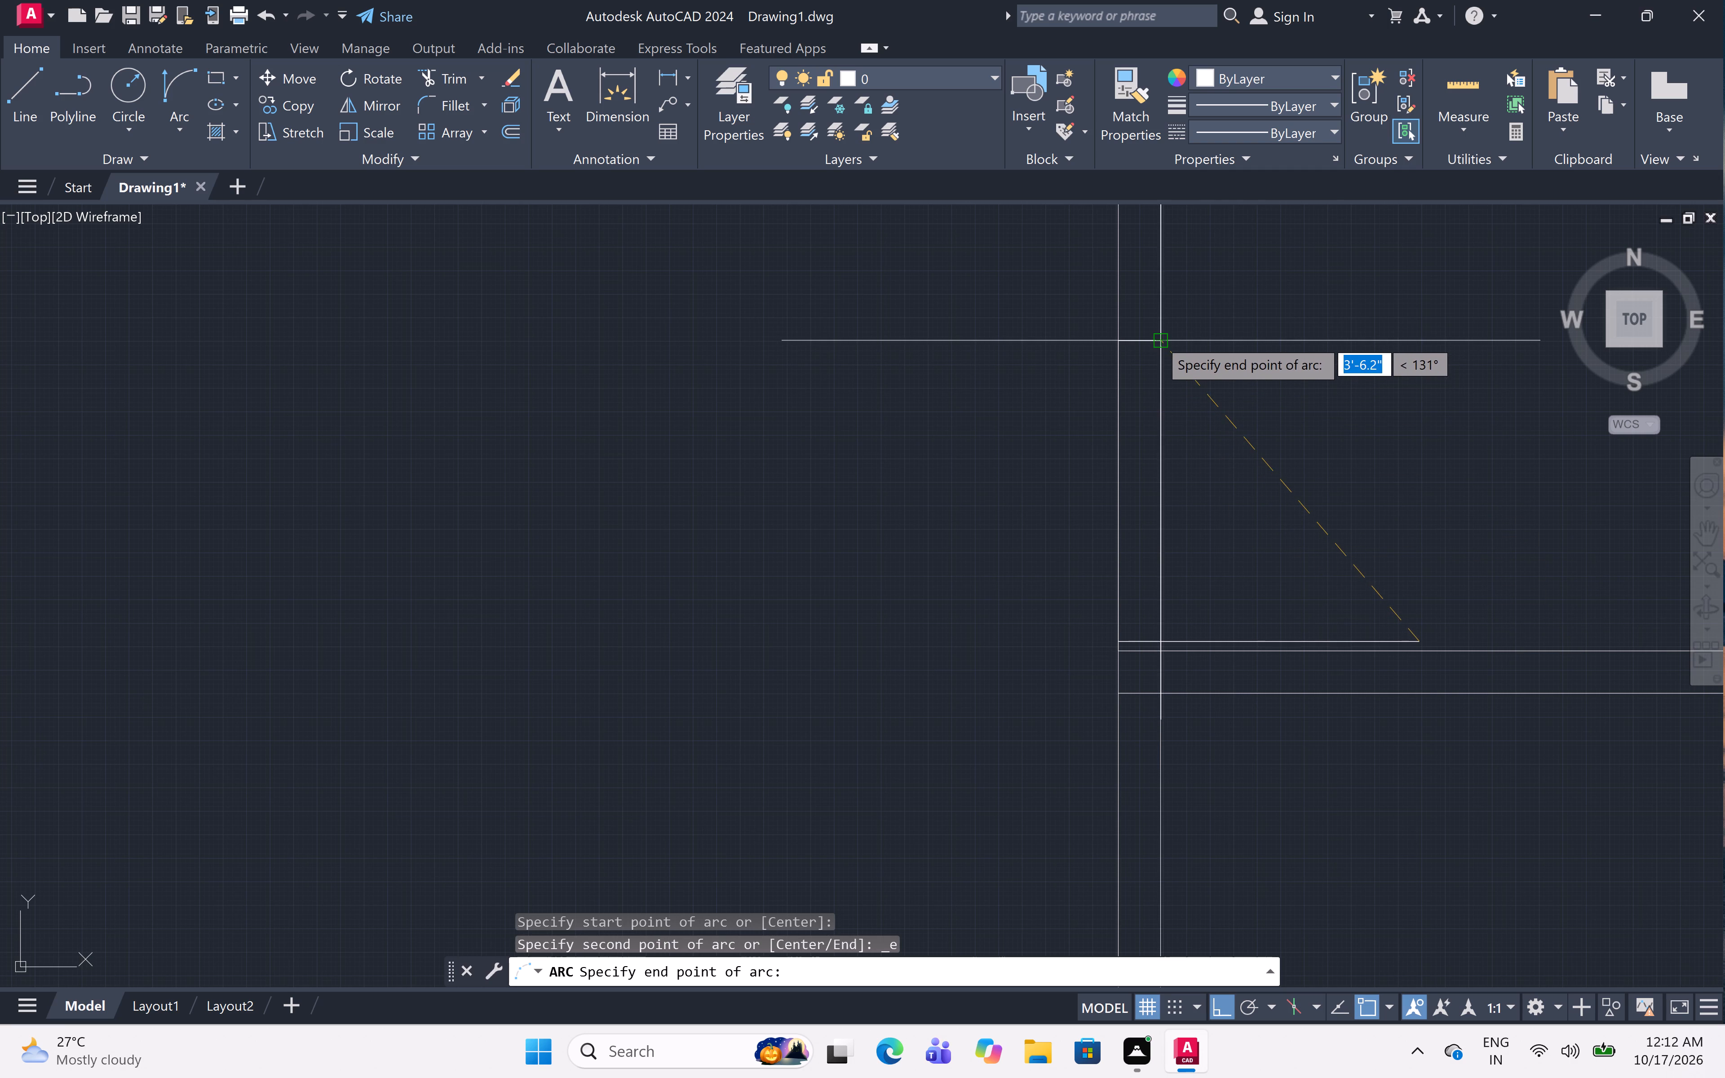
left_click(1158, 337)
left_click(1300, 261)
Draw the middle central room's door swing arc from the leaf line's free end to the far jamb at the wall's left face.
scroll(1303, 289, "down", 4)
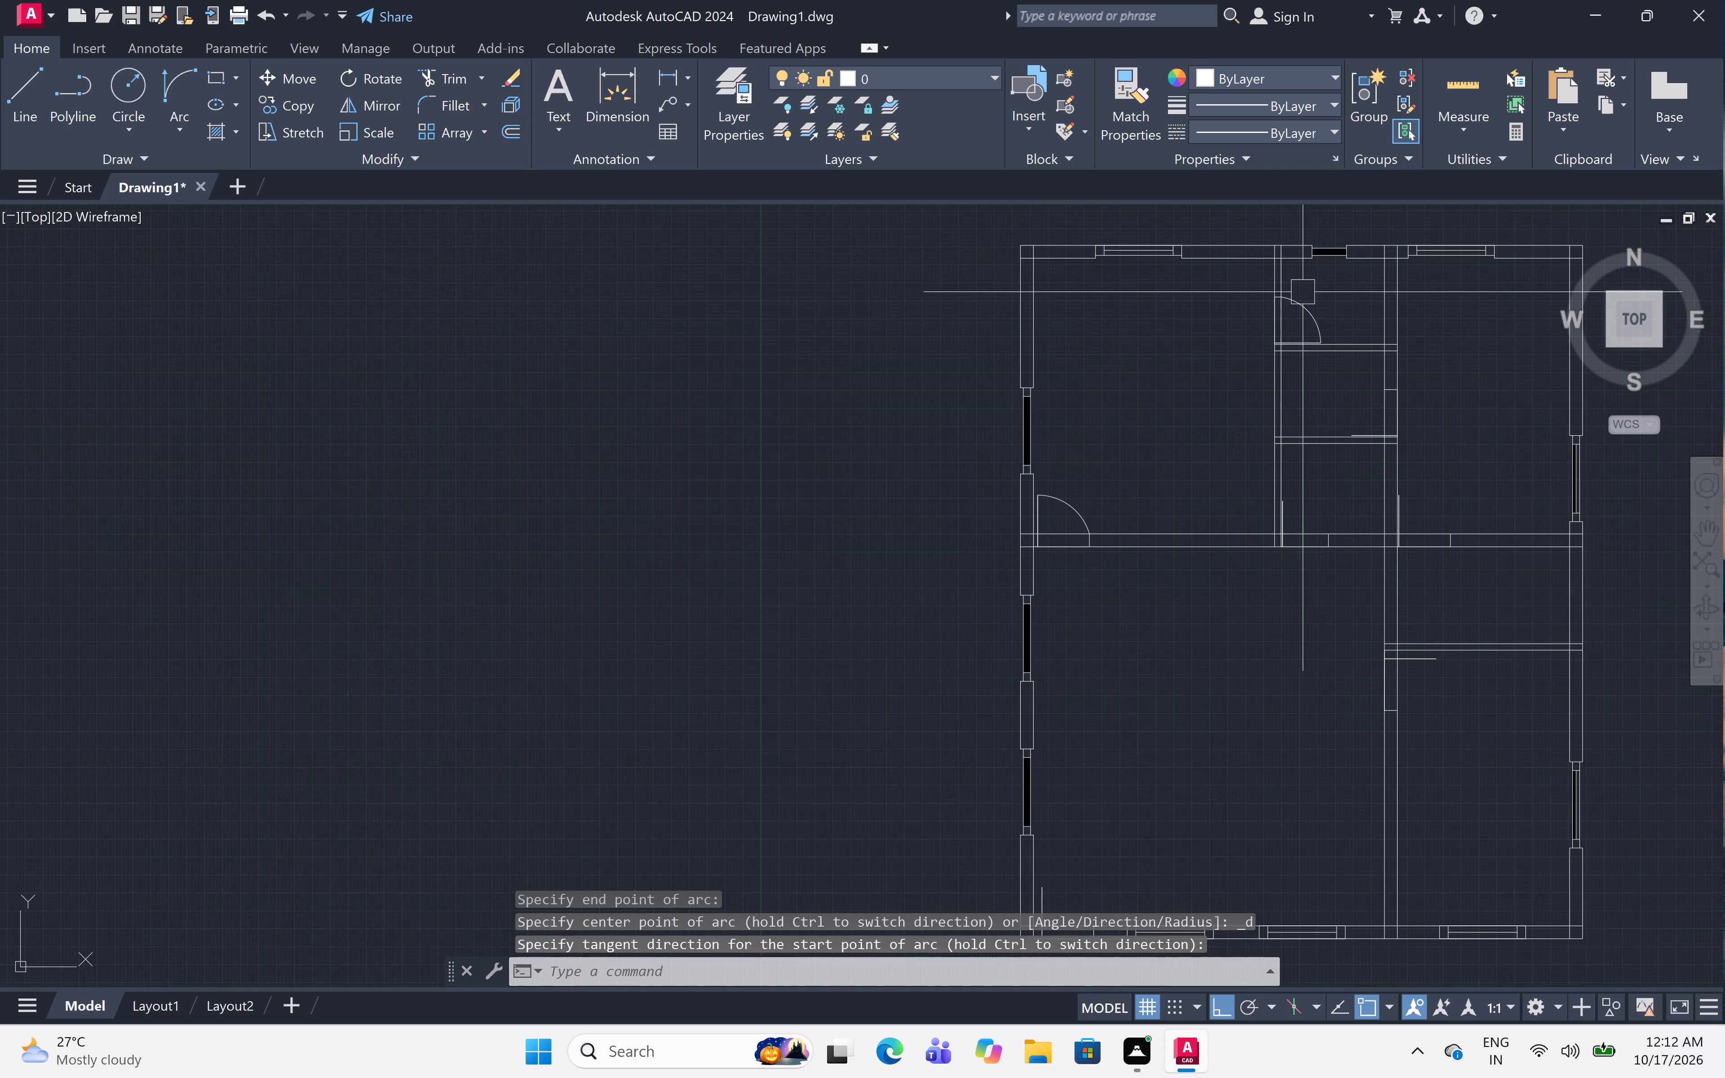
scroll(1428, 410, "up", 3)
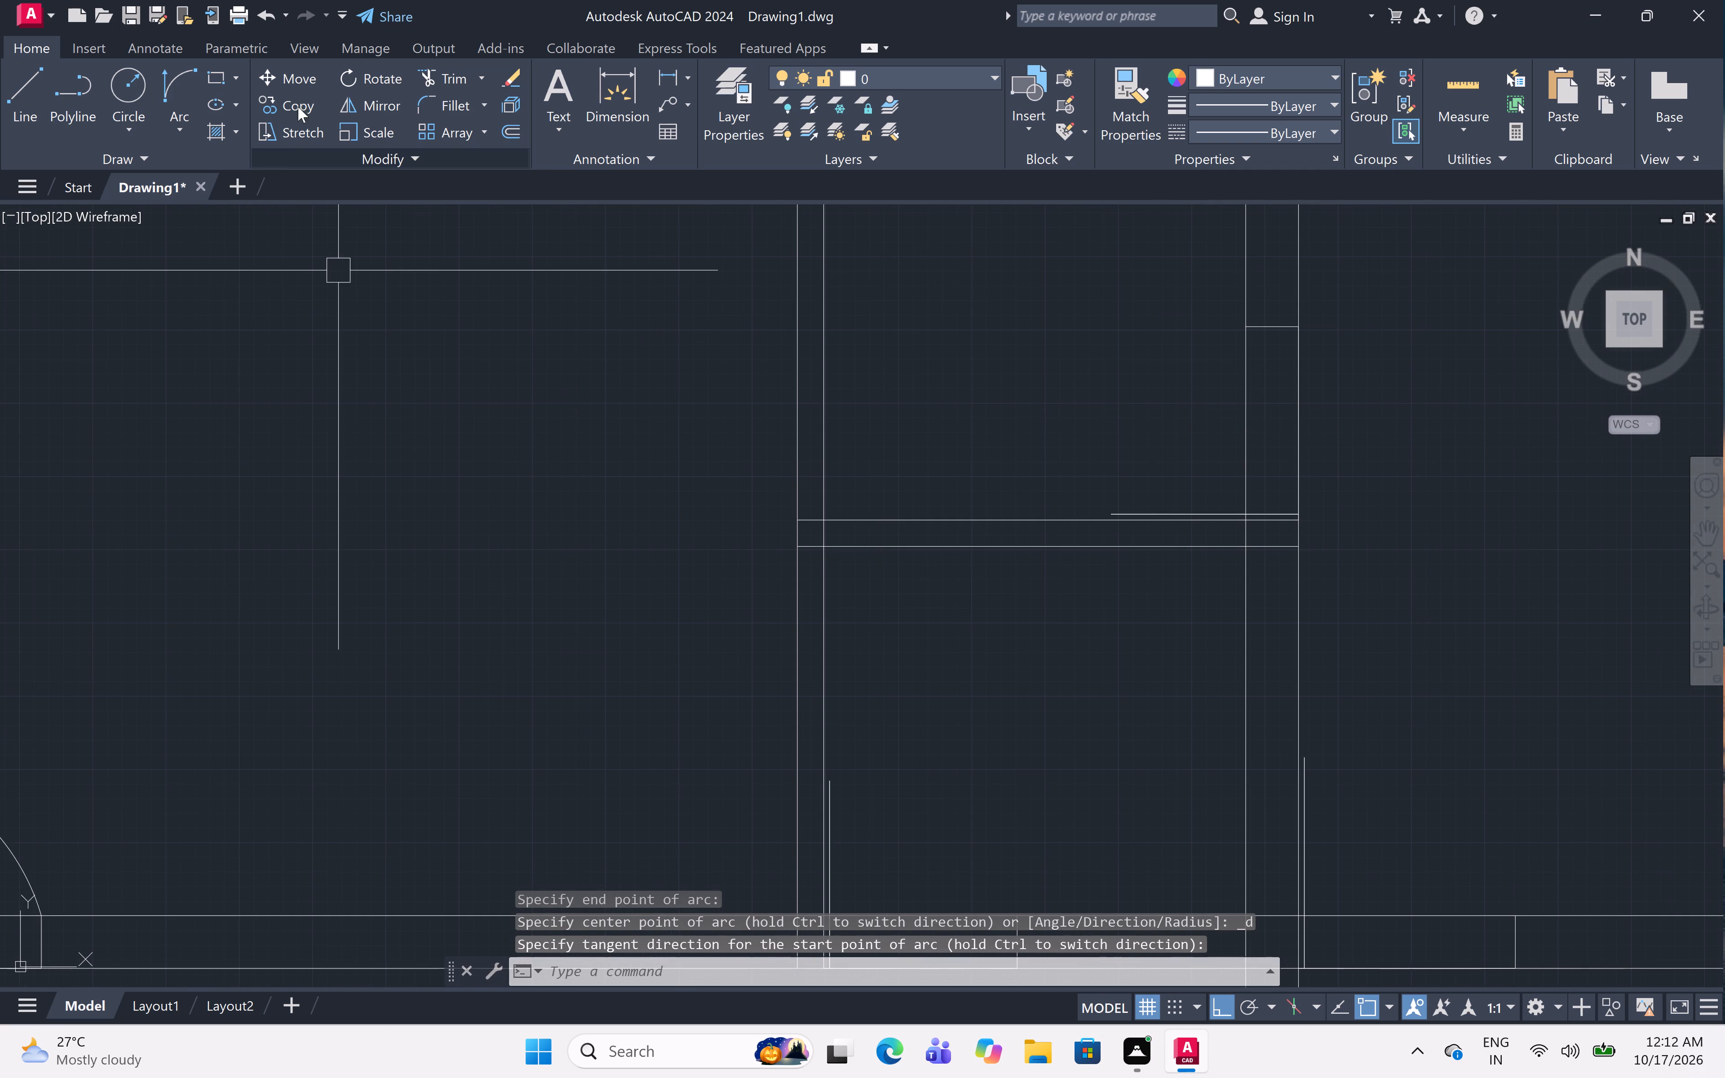
left_click(160, 82)
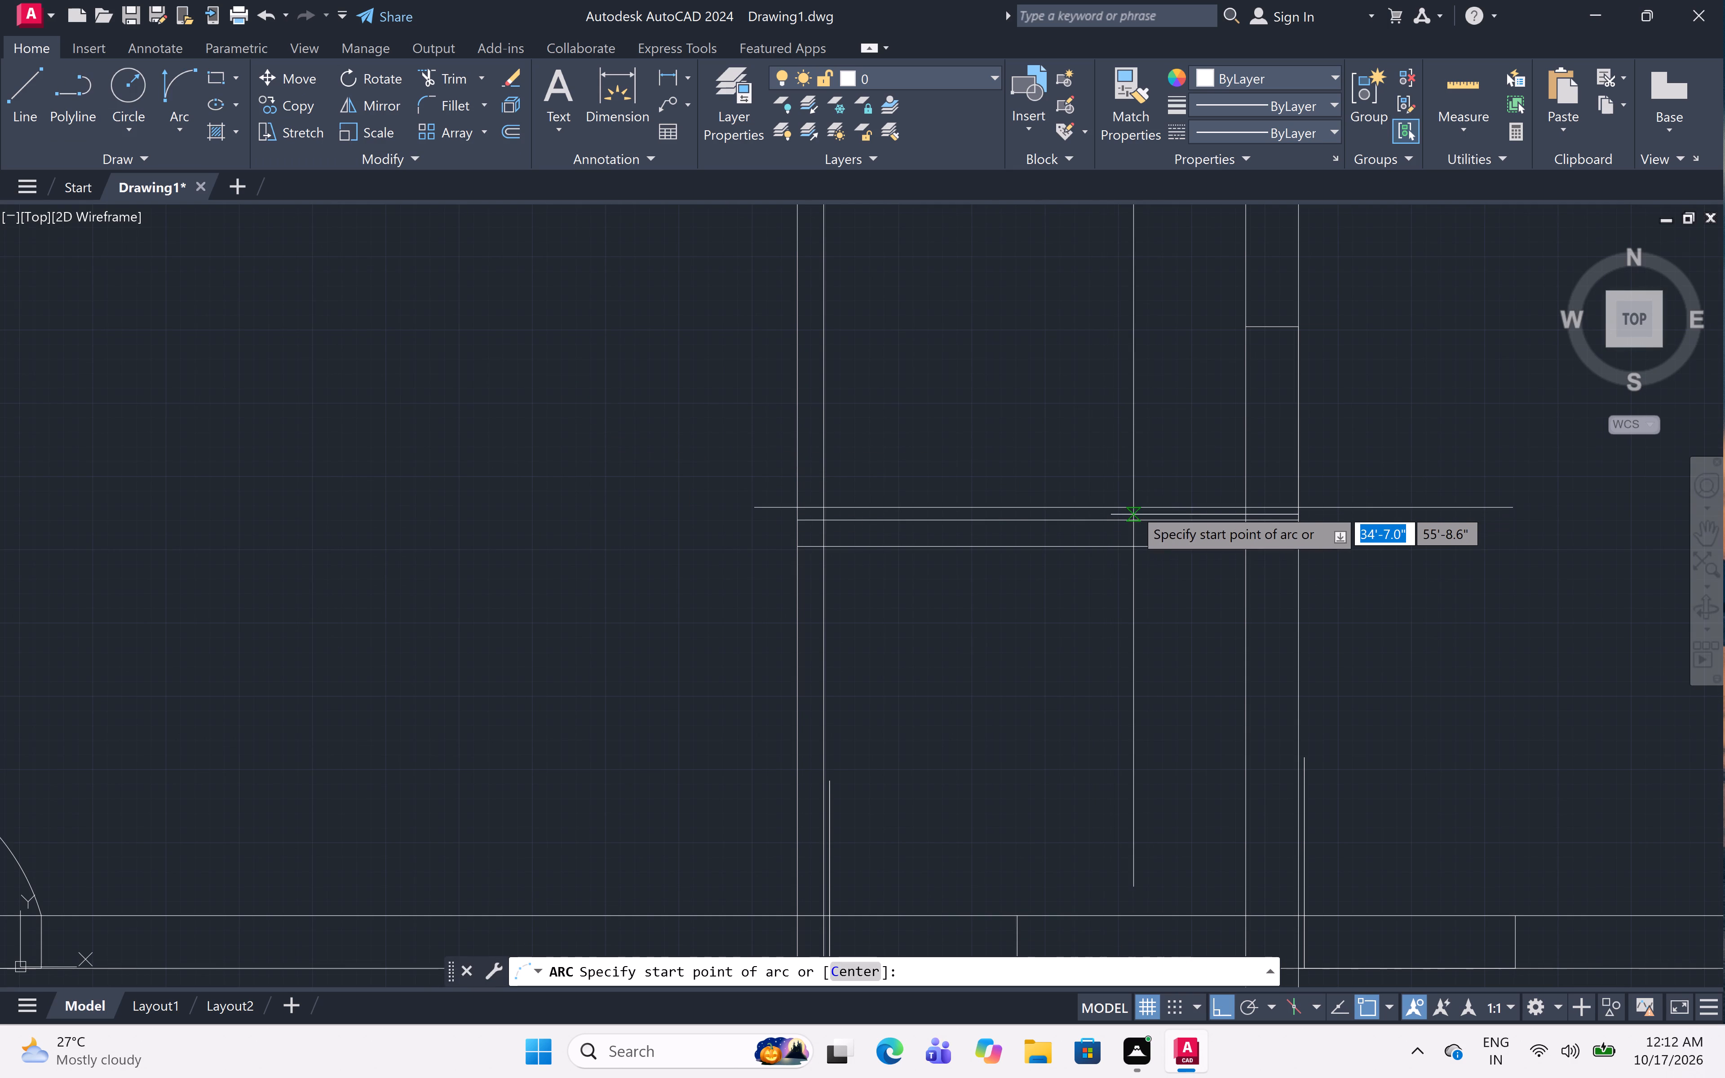
left_click_drag(1110, 508, 1110, 504)
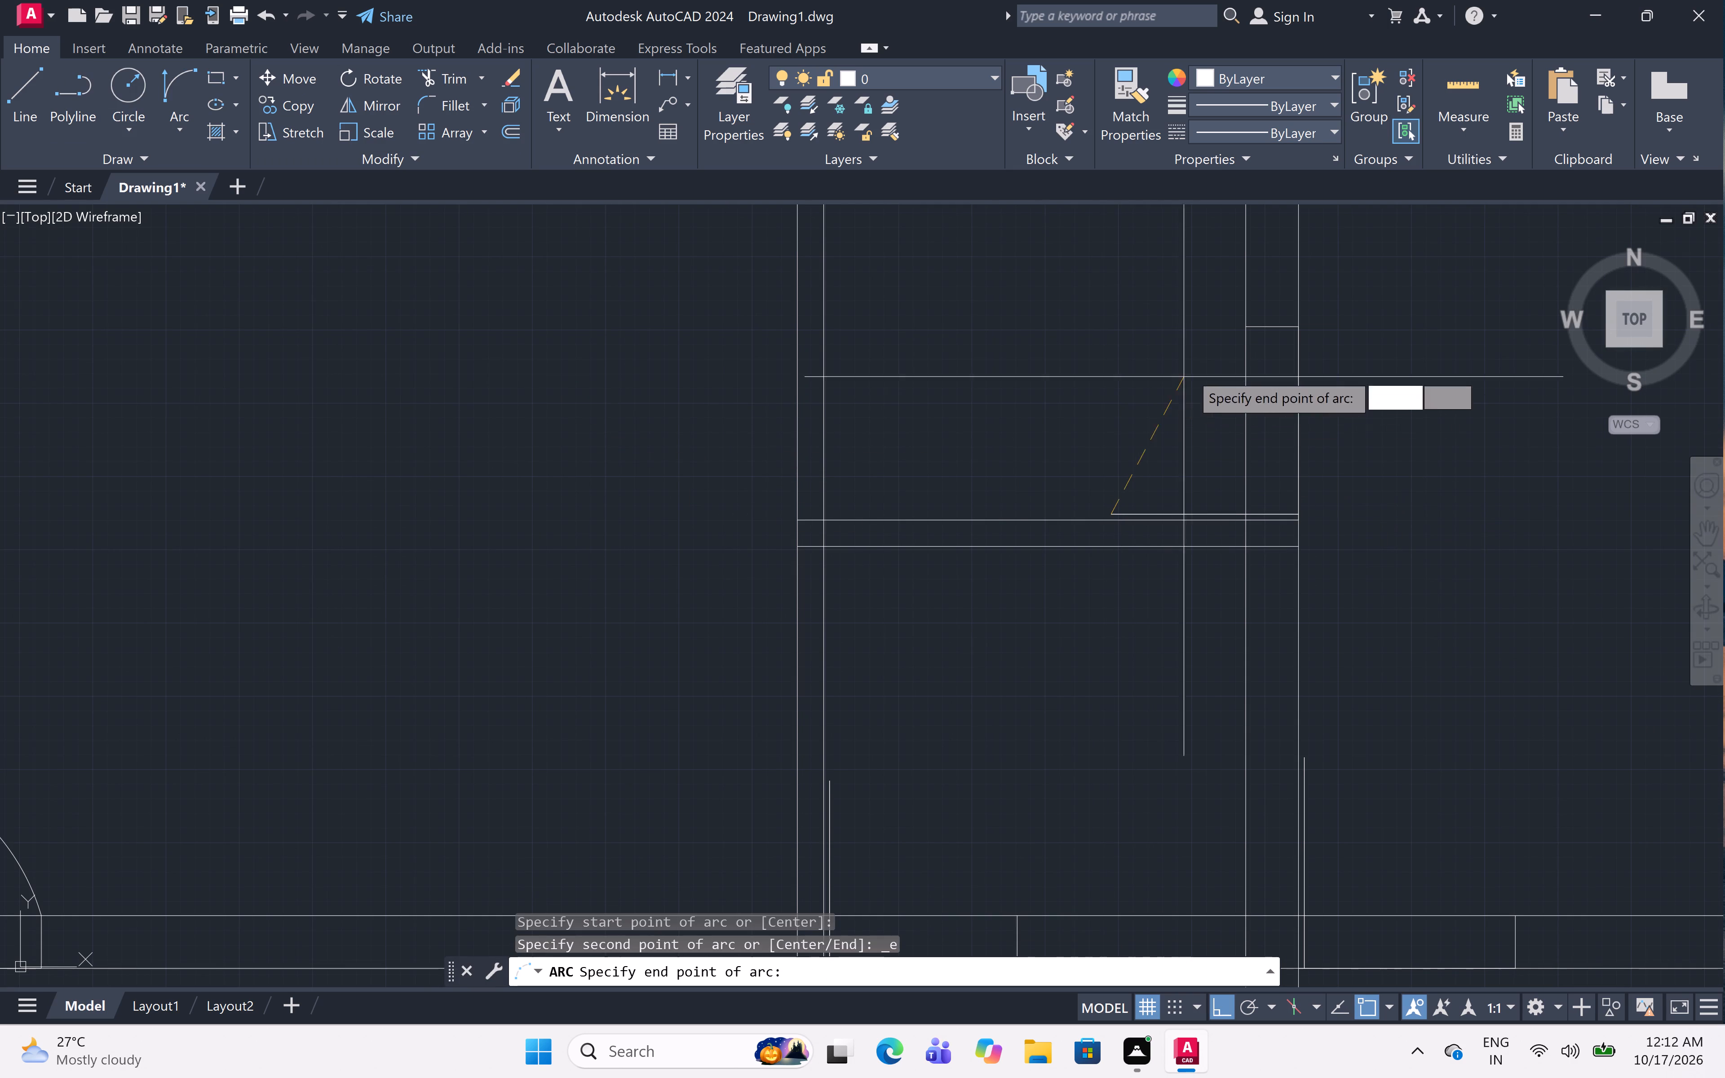
left_click(1246, 331)
left_click(1118, 303)
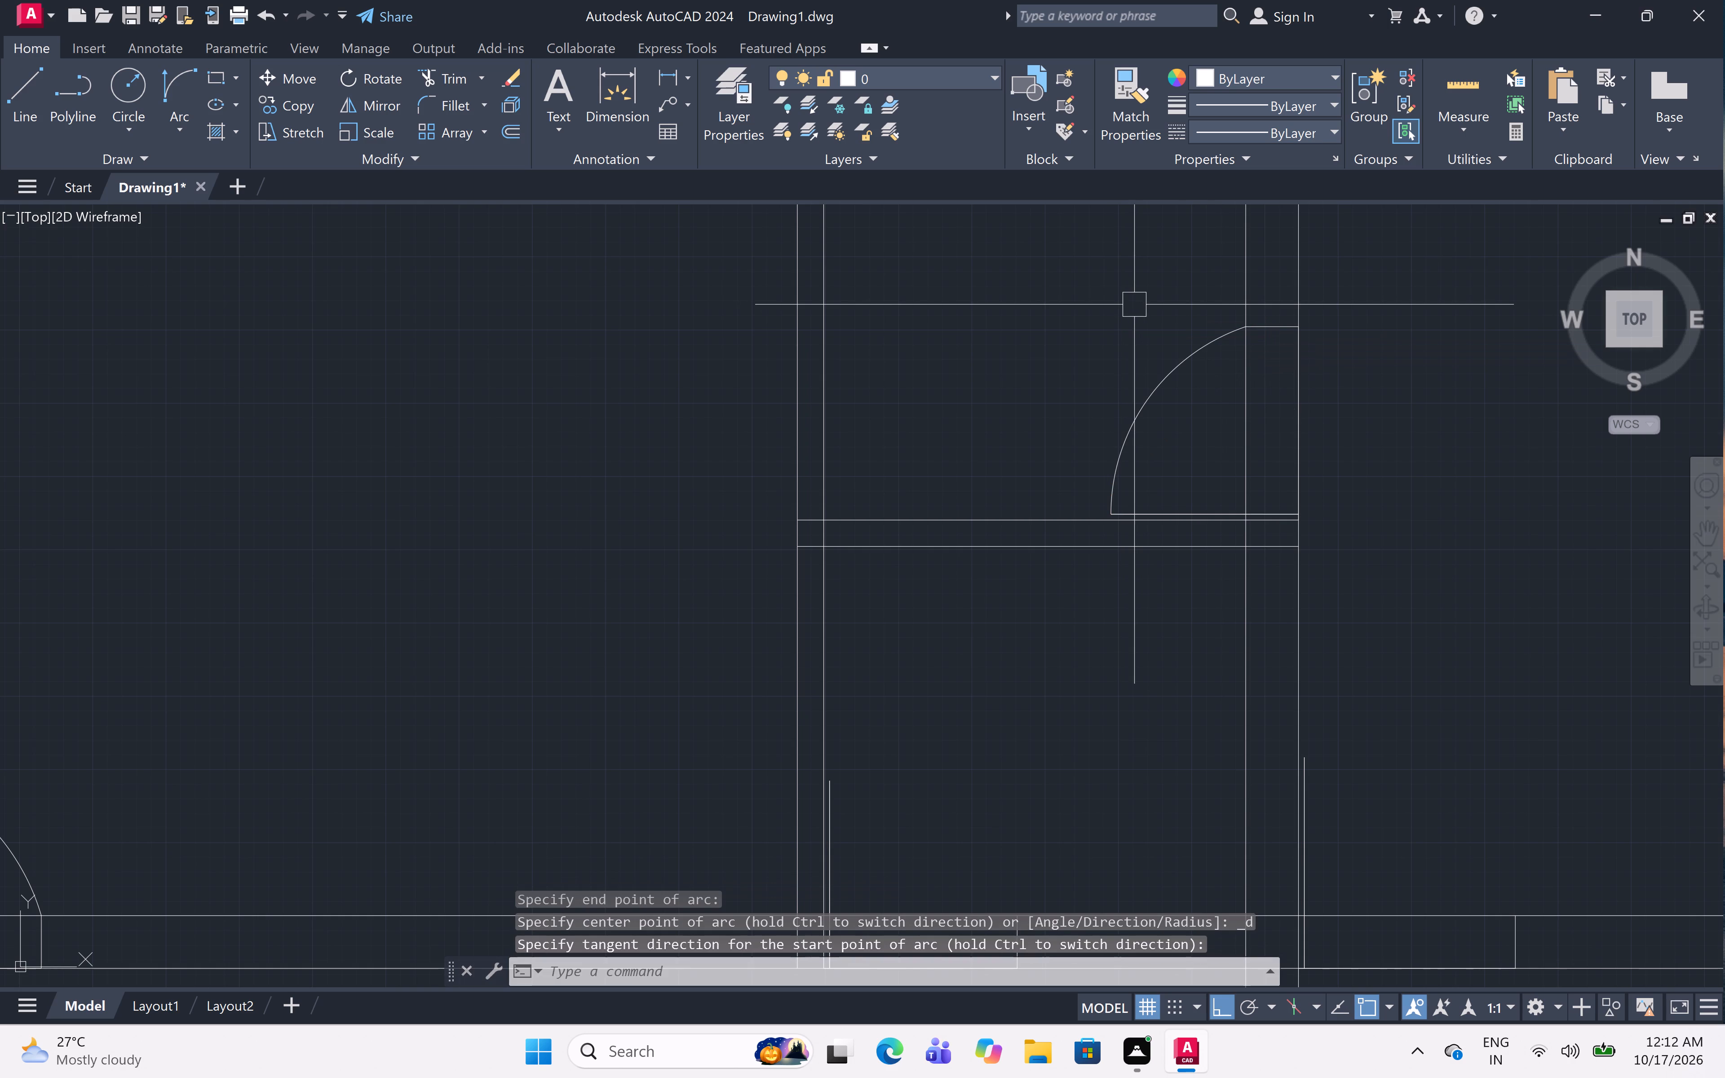
Draw the lowest central room's door swing arc from the leaf line's top to the far jamb at the horizontal wall's upper face.
scroll(1134, 317, "down", 1)
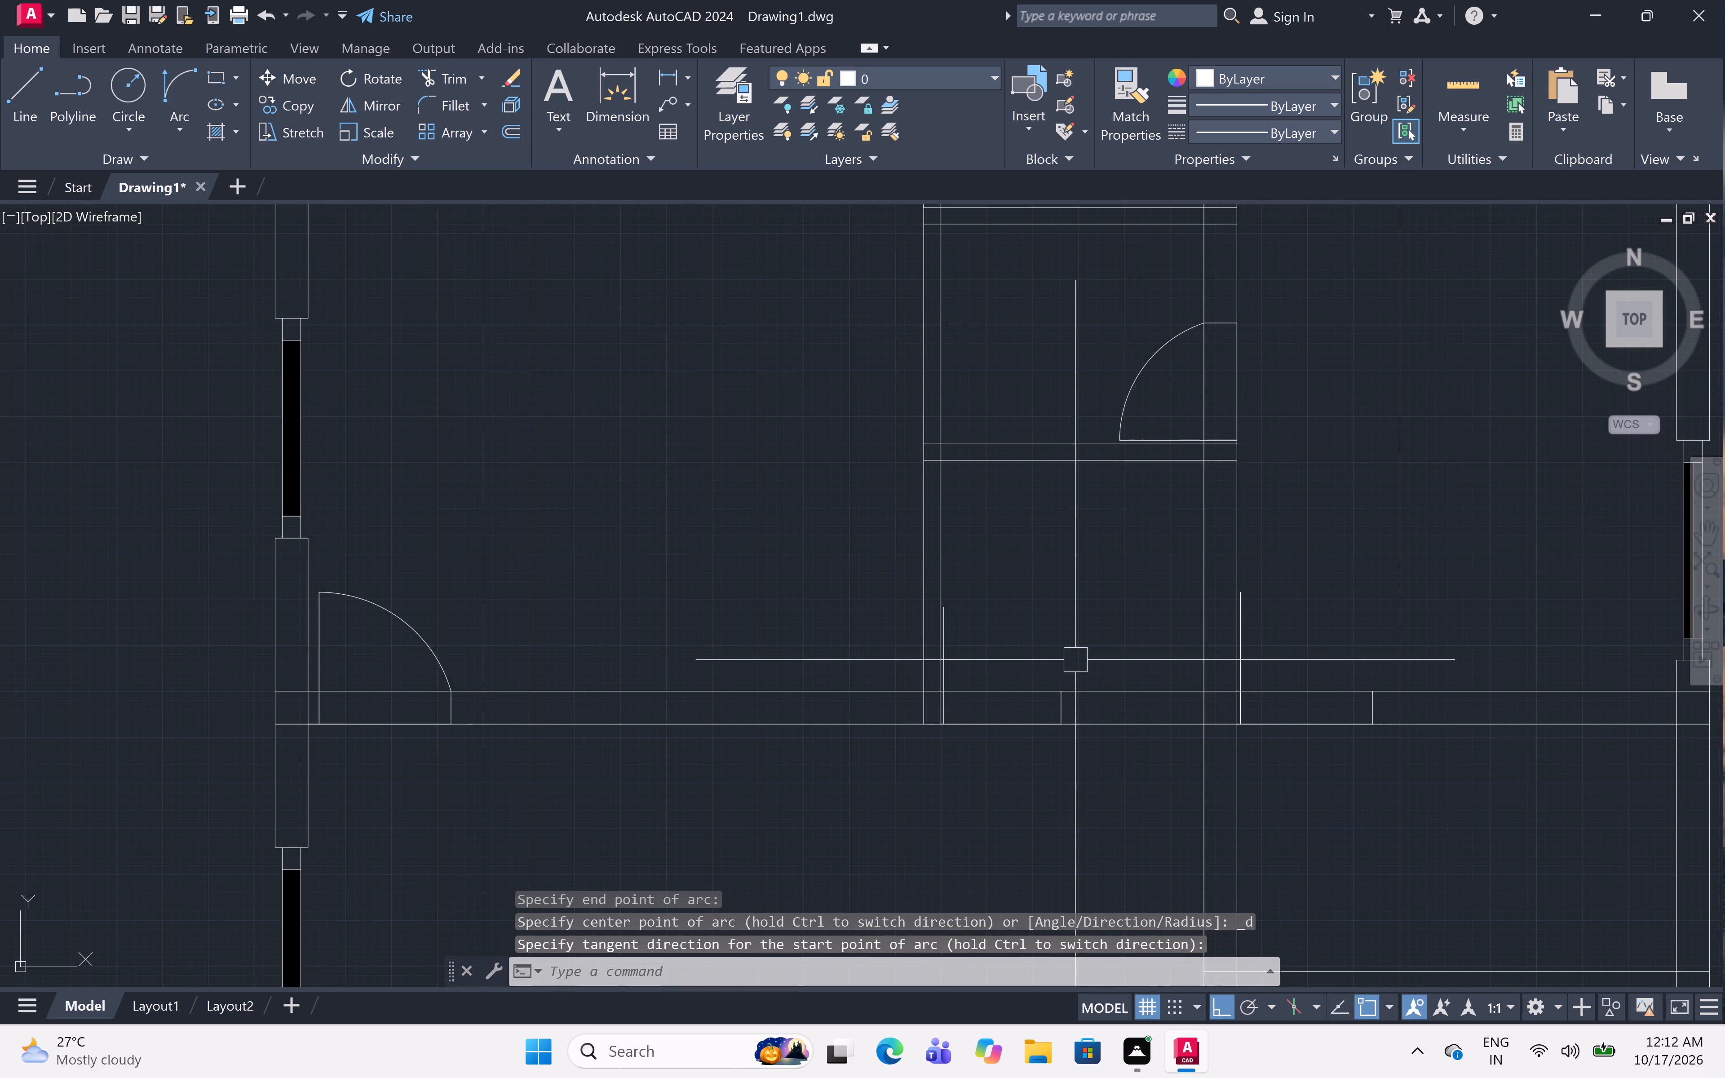
scroll(1020, 852, "up", 1)
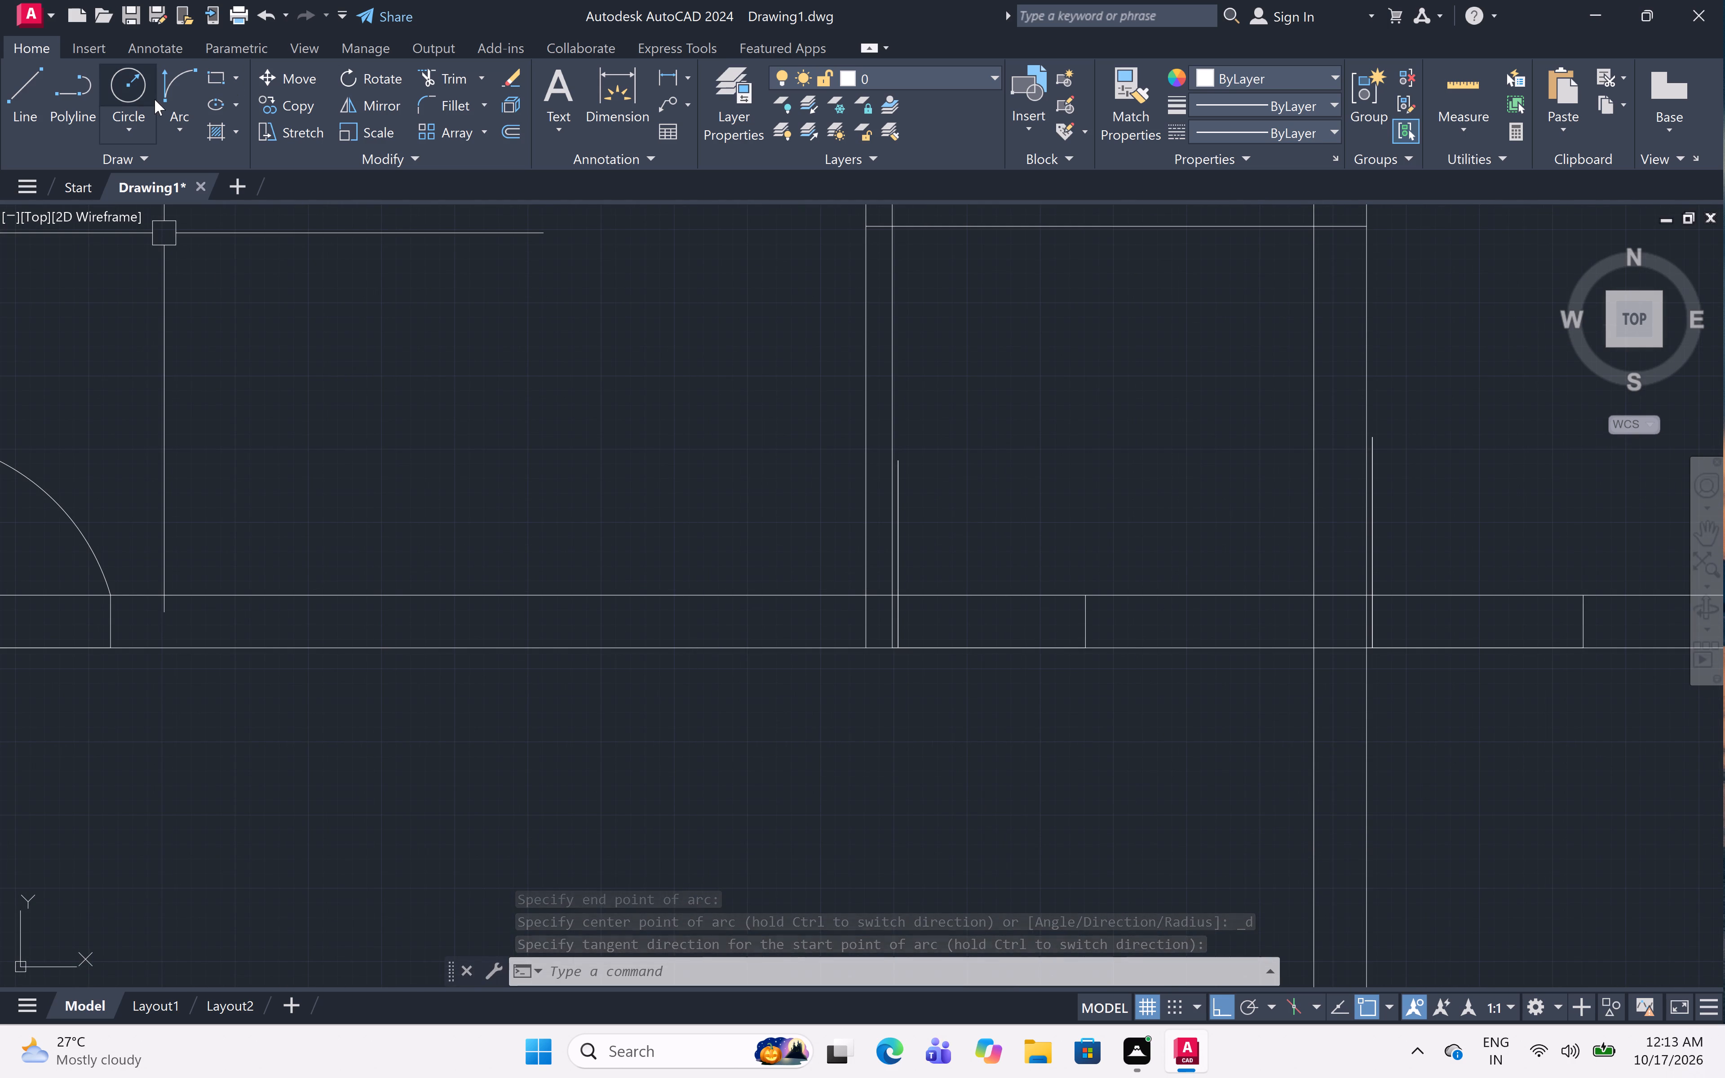
left_click(166, 101)
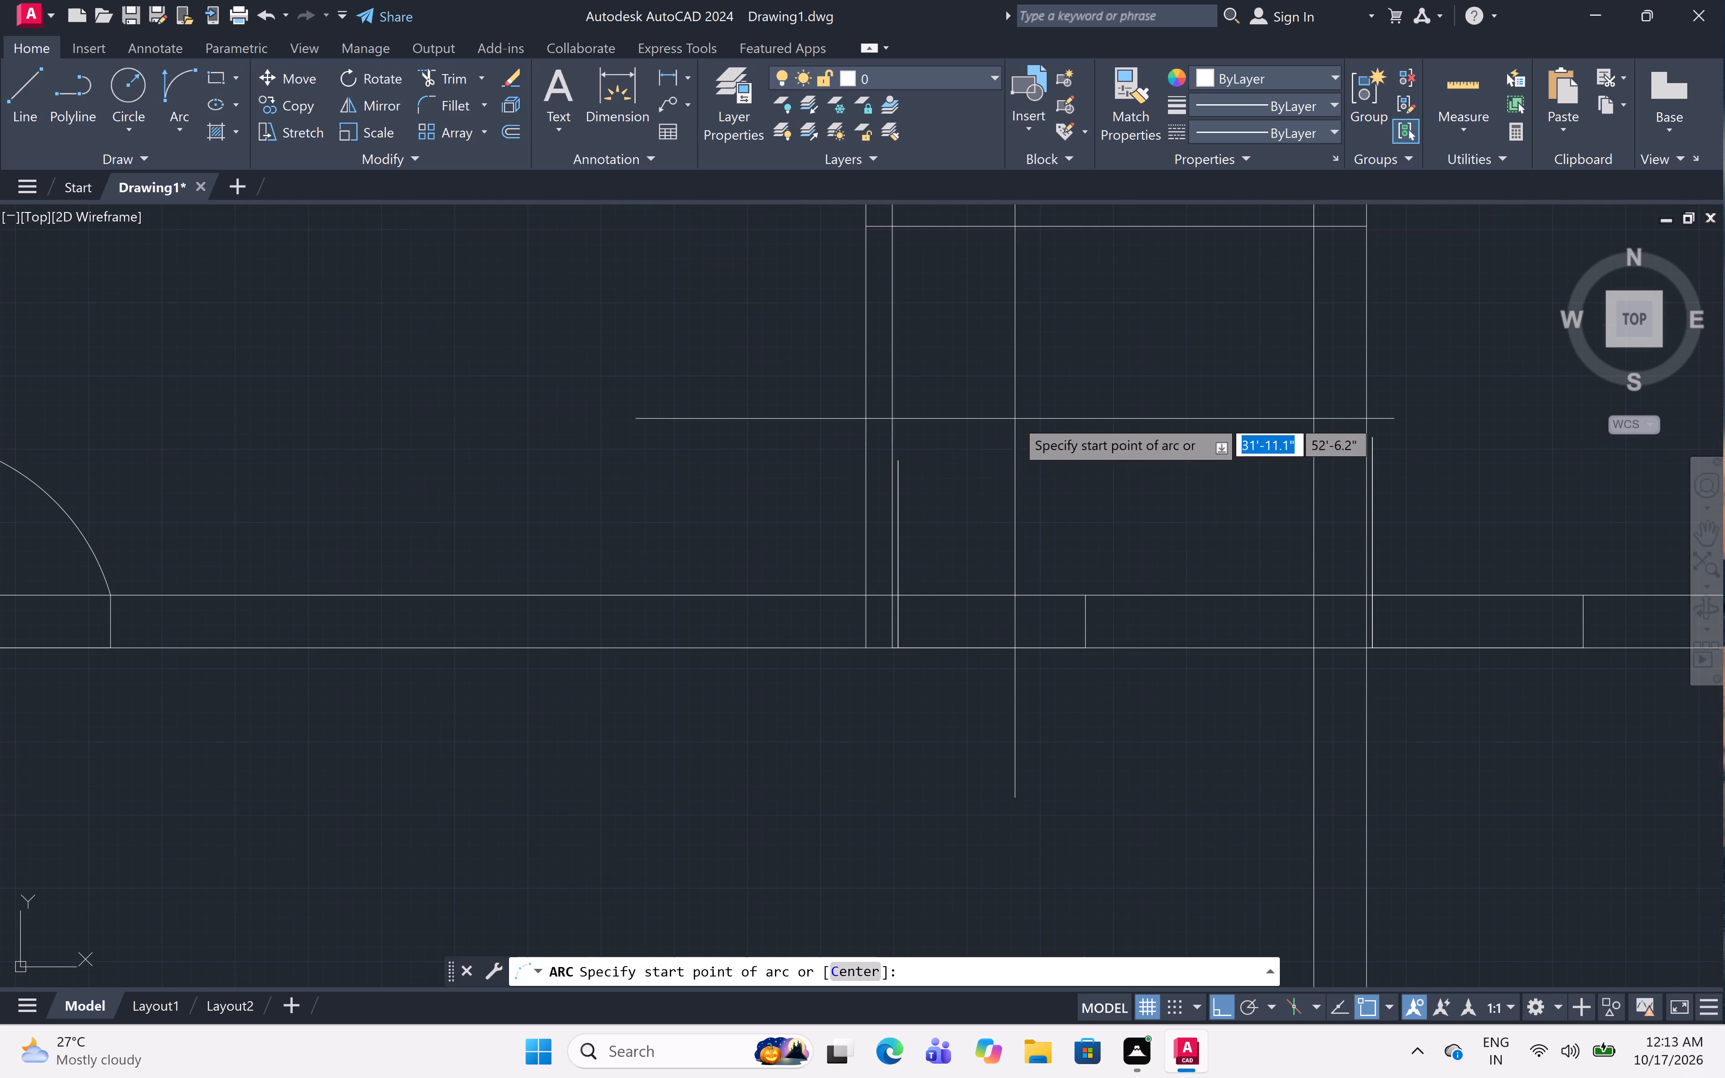
left_click(896, 466)
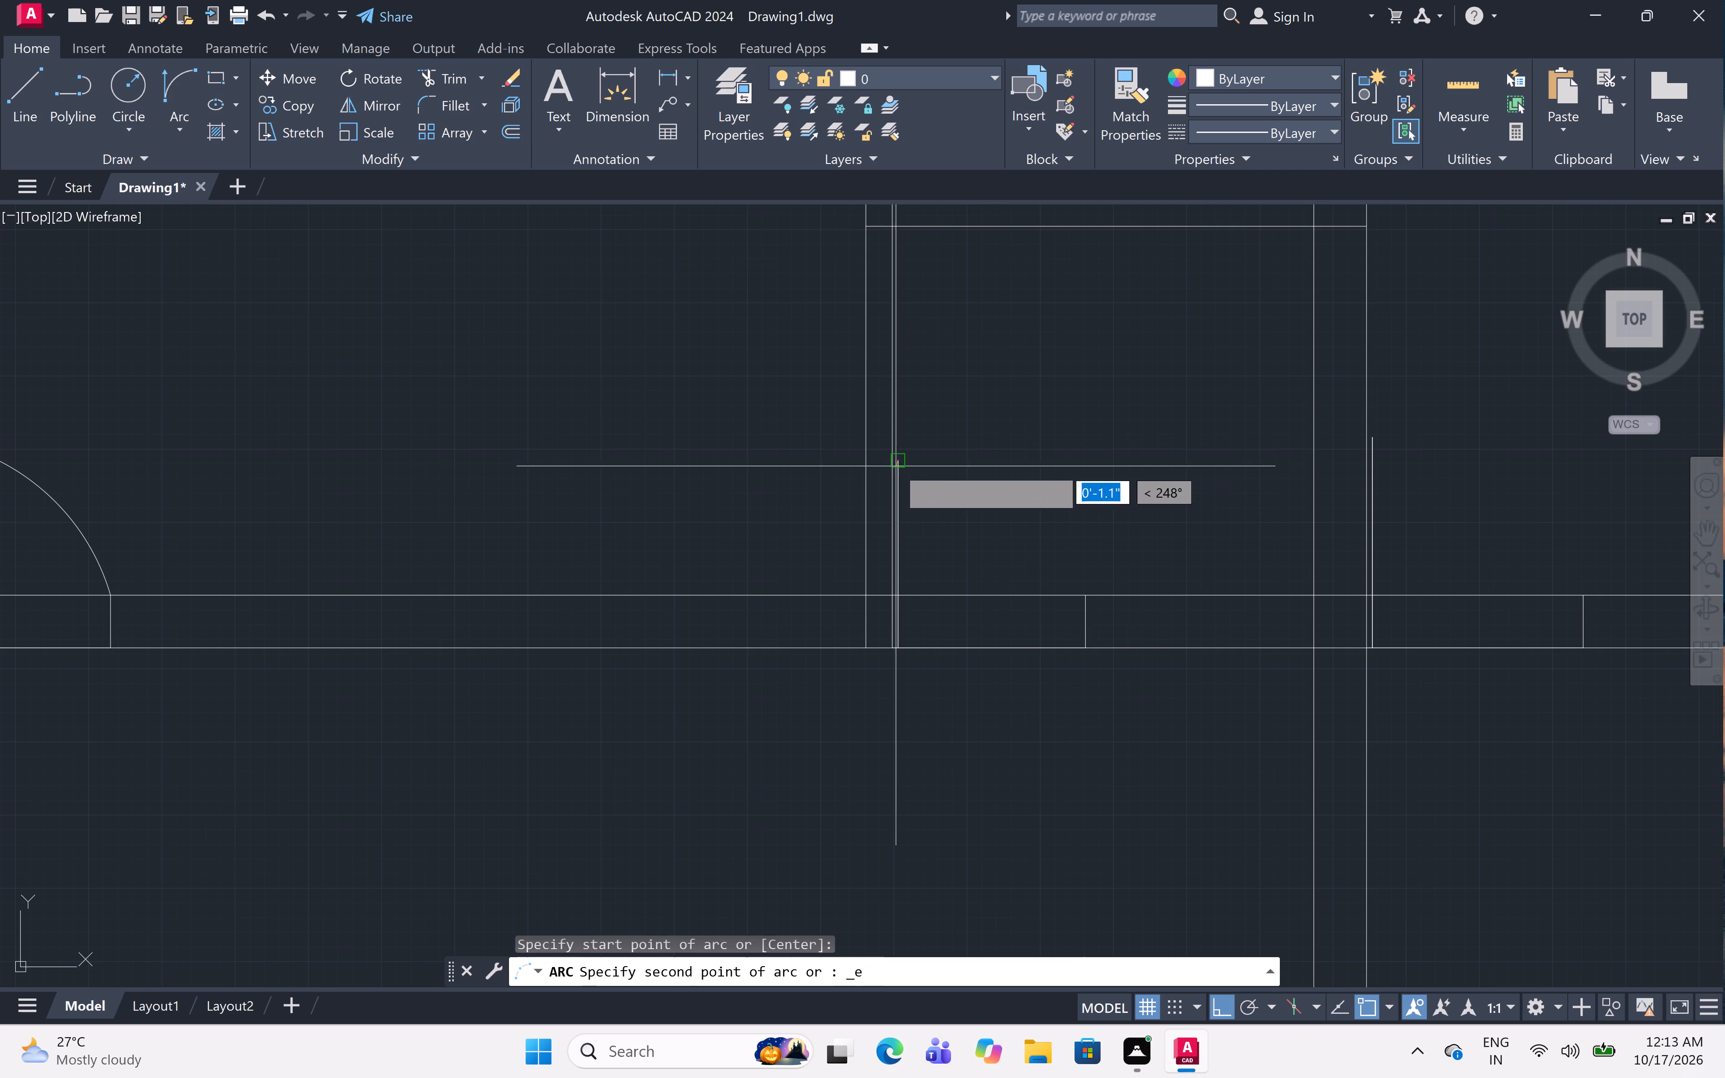
left_click(1092, 592)
left_click(1179, 458)
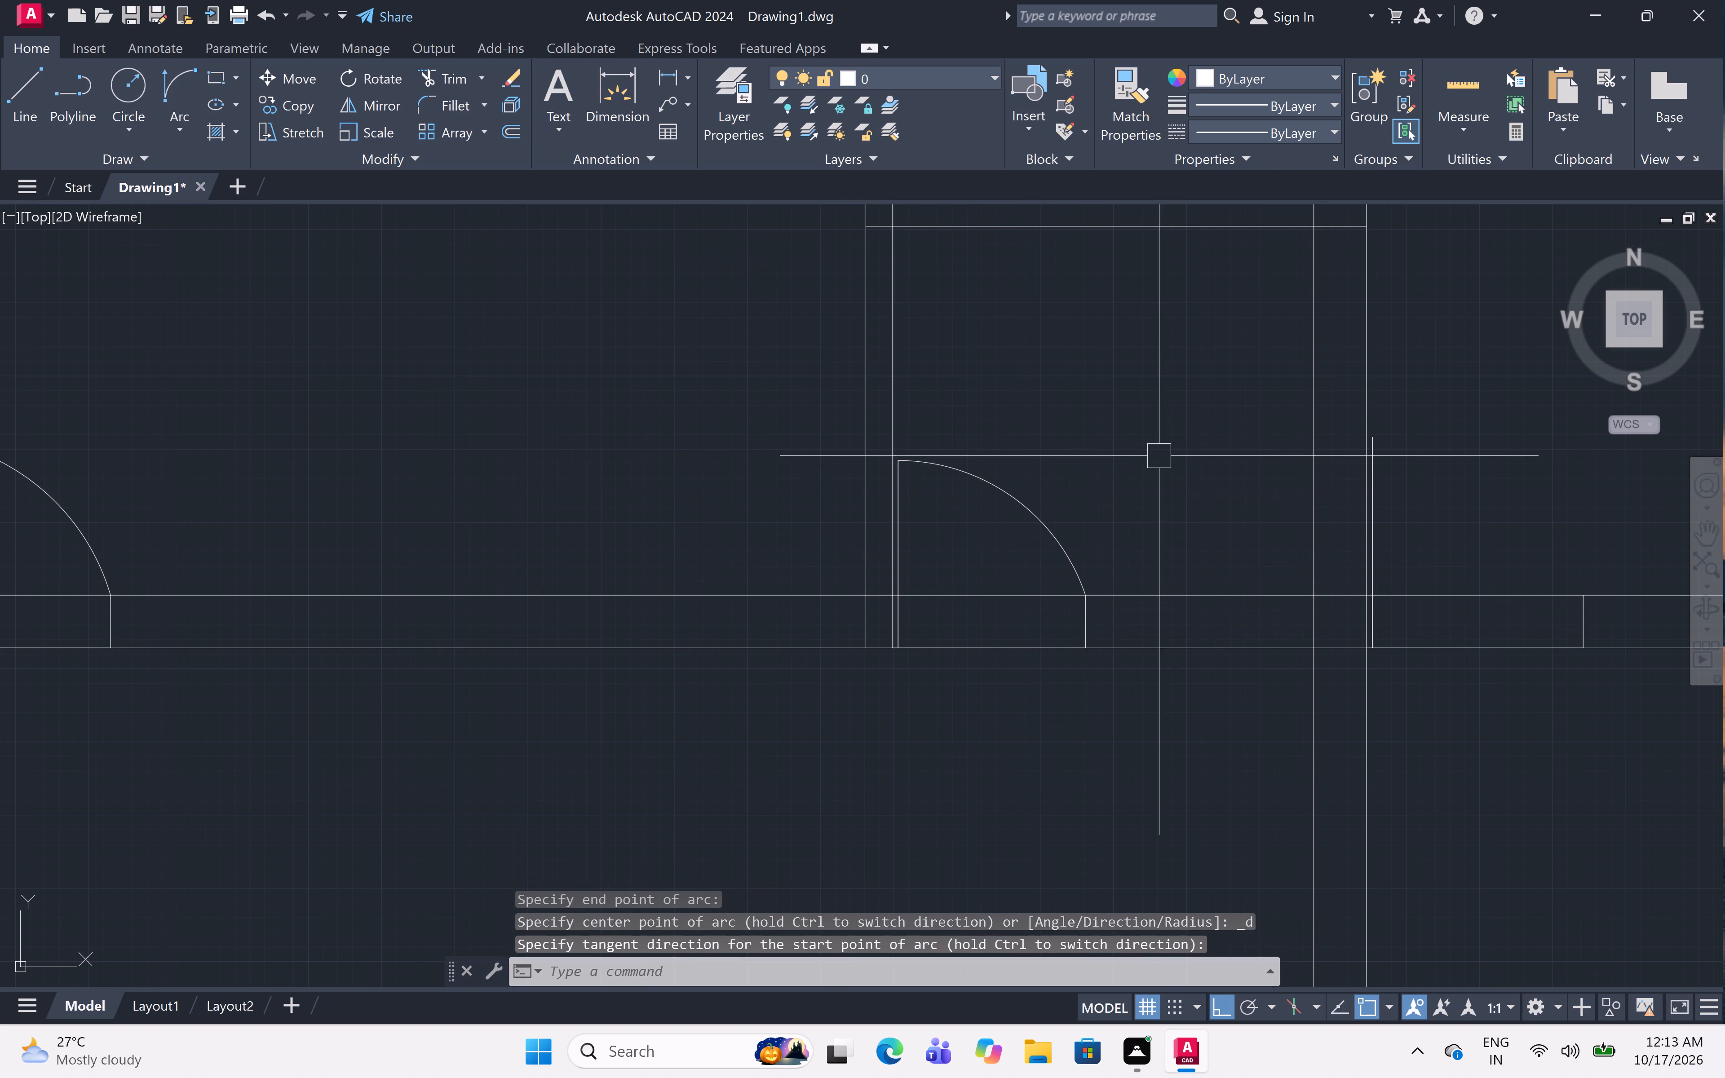
Draw the upper-right room's door swing arc from the leaf line's top to the far jamb at the horizontal wall's upper face.
scroll(1158, 456, "down", 2)
scroll(1388, 455, "up", 2)
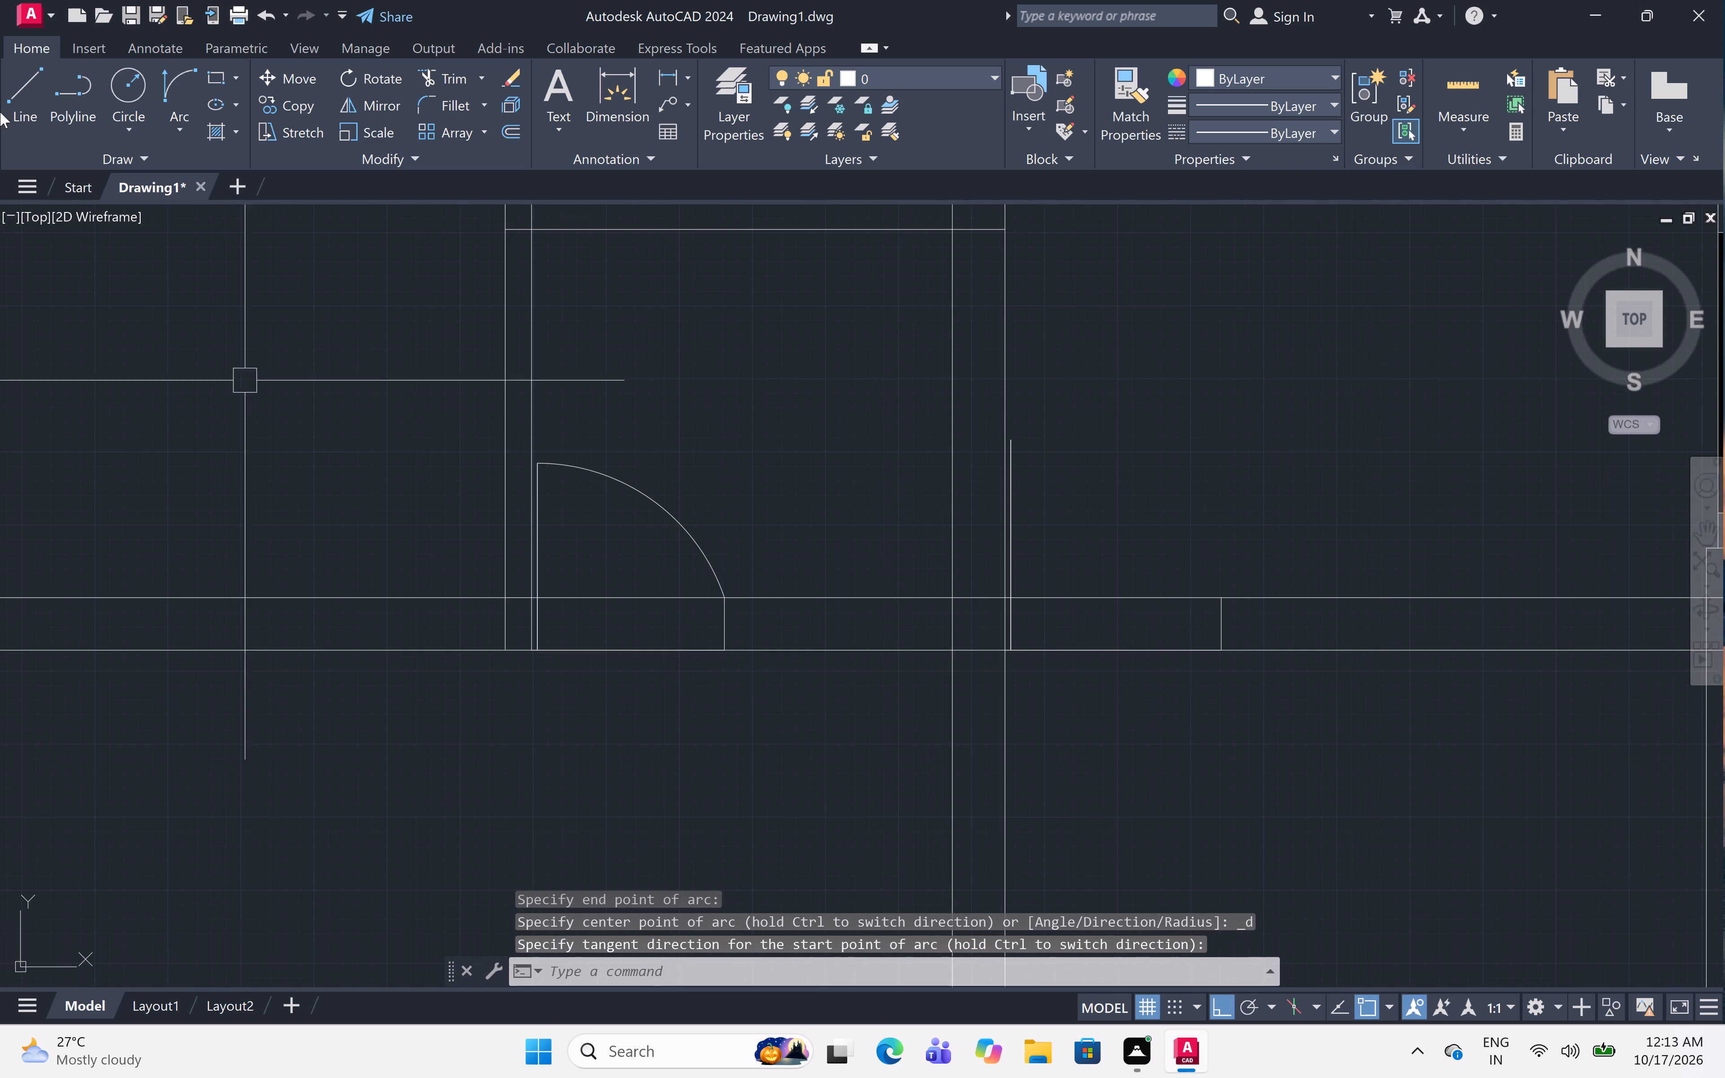
left_click(173, 91)
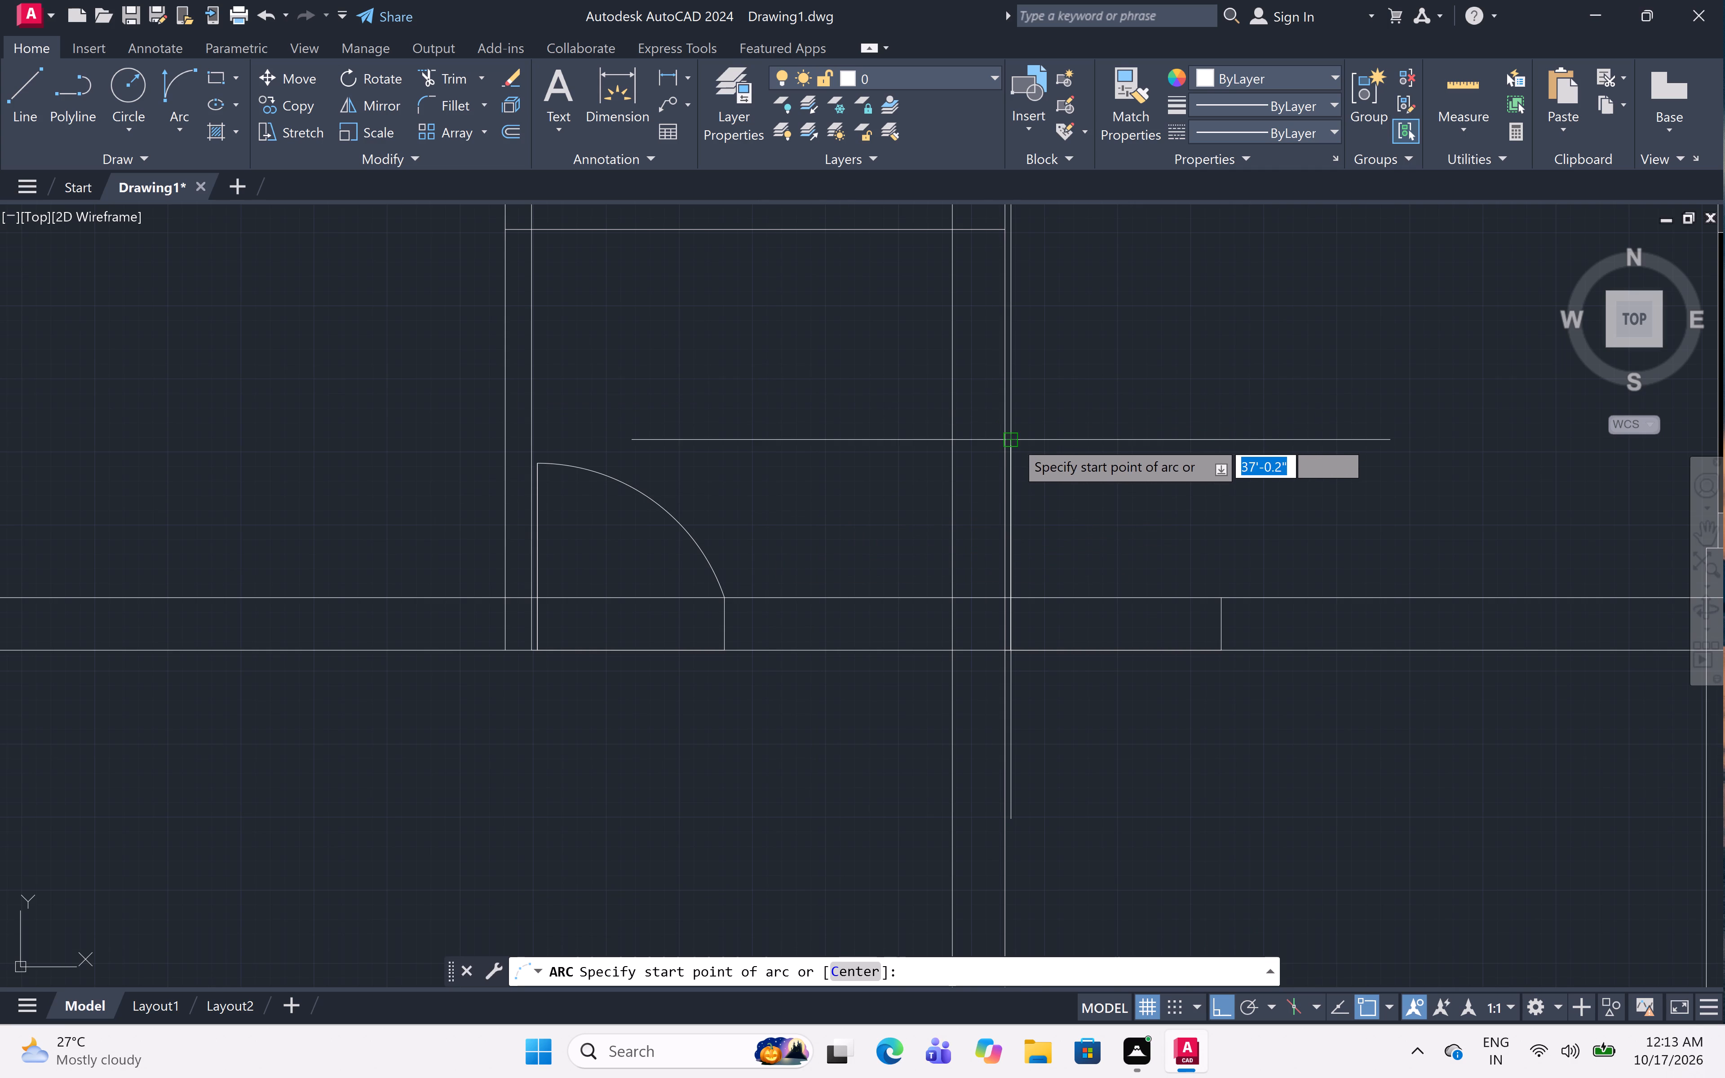
left_click(1008, 443)
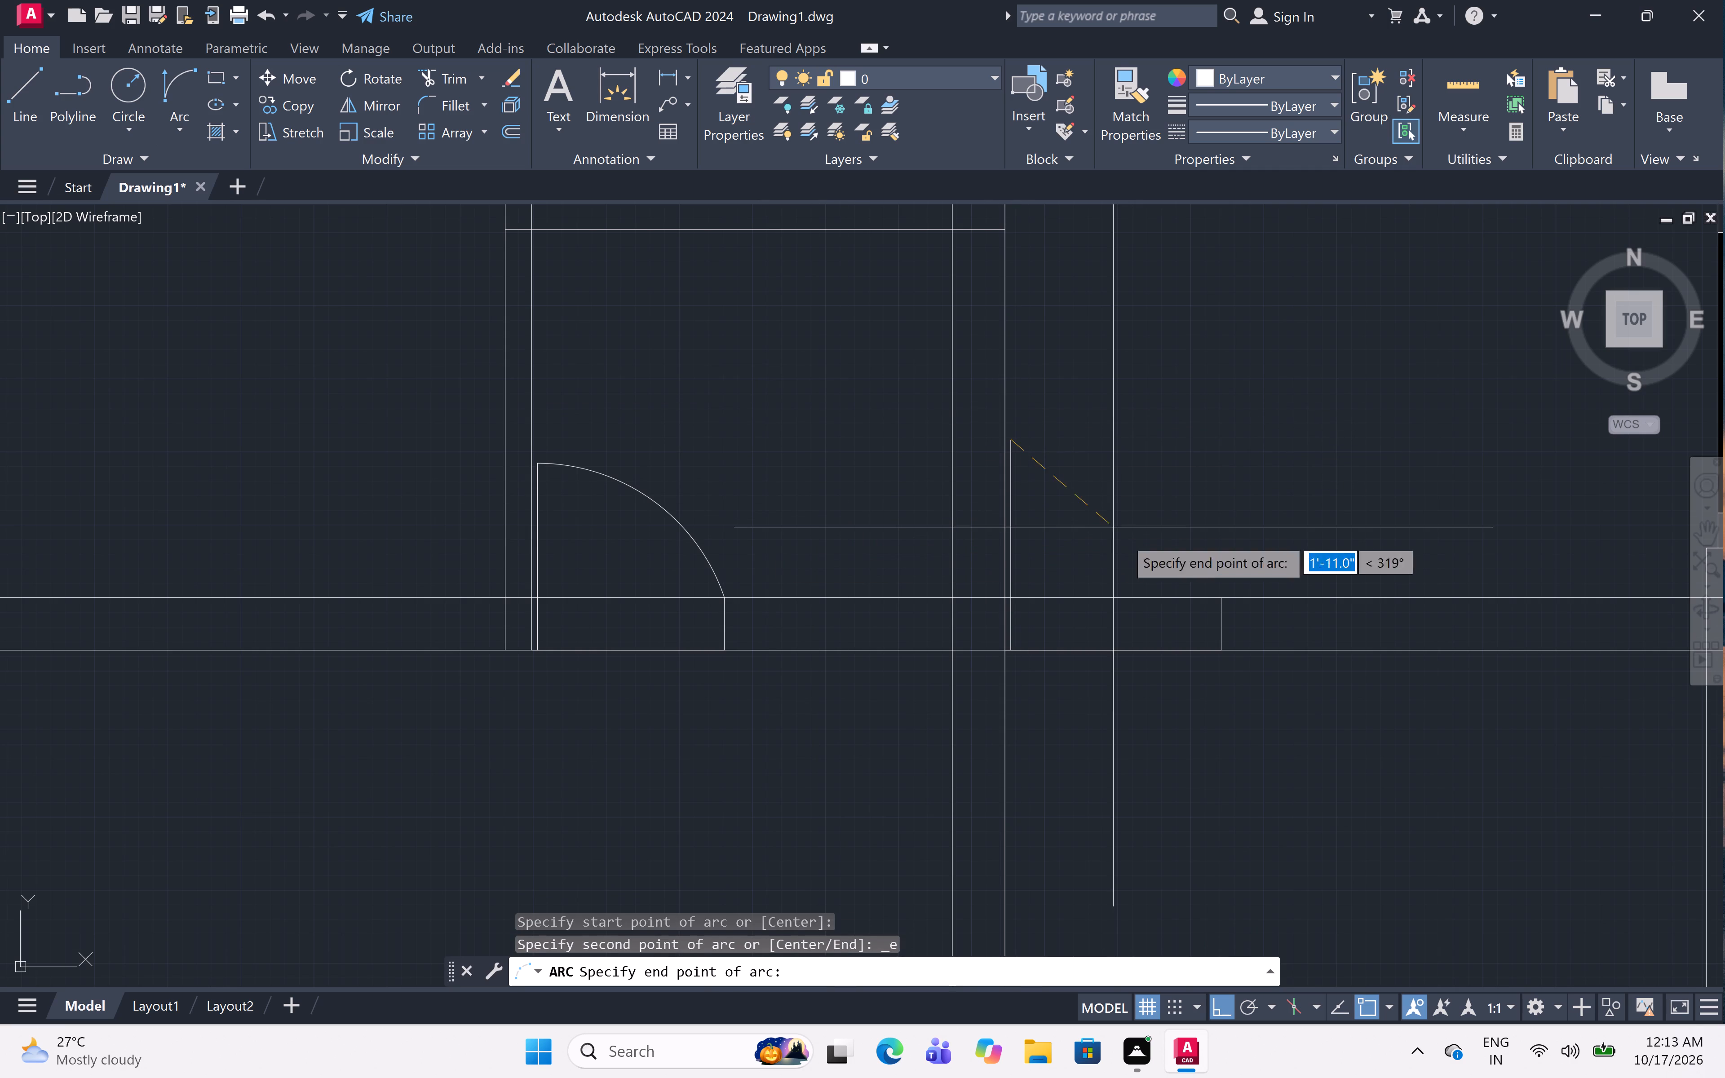
left_click(1225, 594)
left_click(1349, 427)
Draw the lower-right room's door swing arc from the leaf line's free end to the lower jamb at the vertical wall's right face.
scroll(1226, 486, "down", 3)
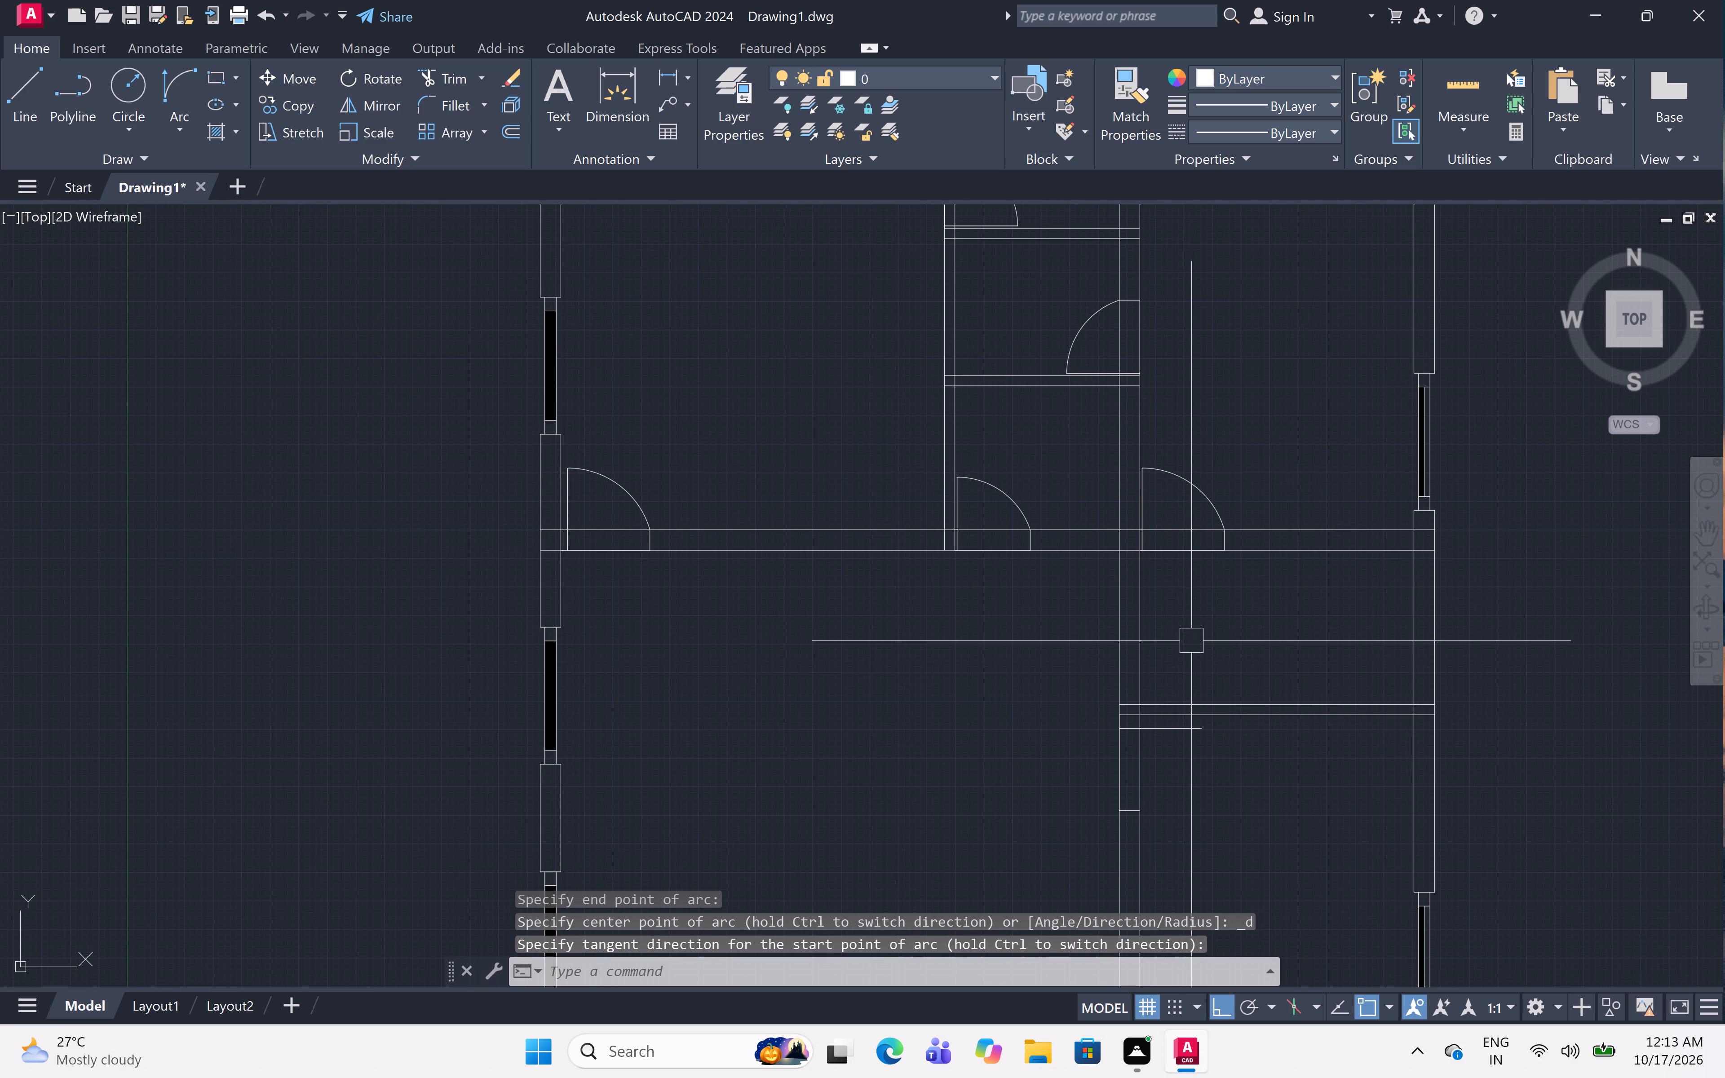
middle_click_drag(1170, 779, 1132, 645)
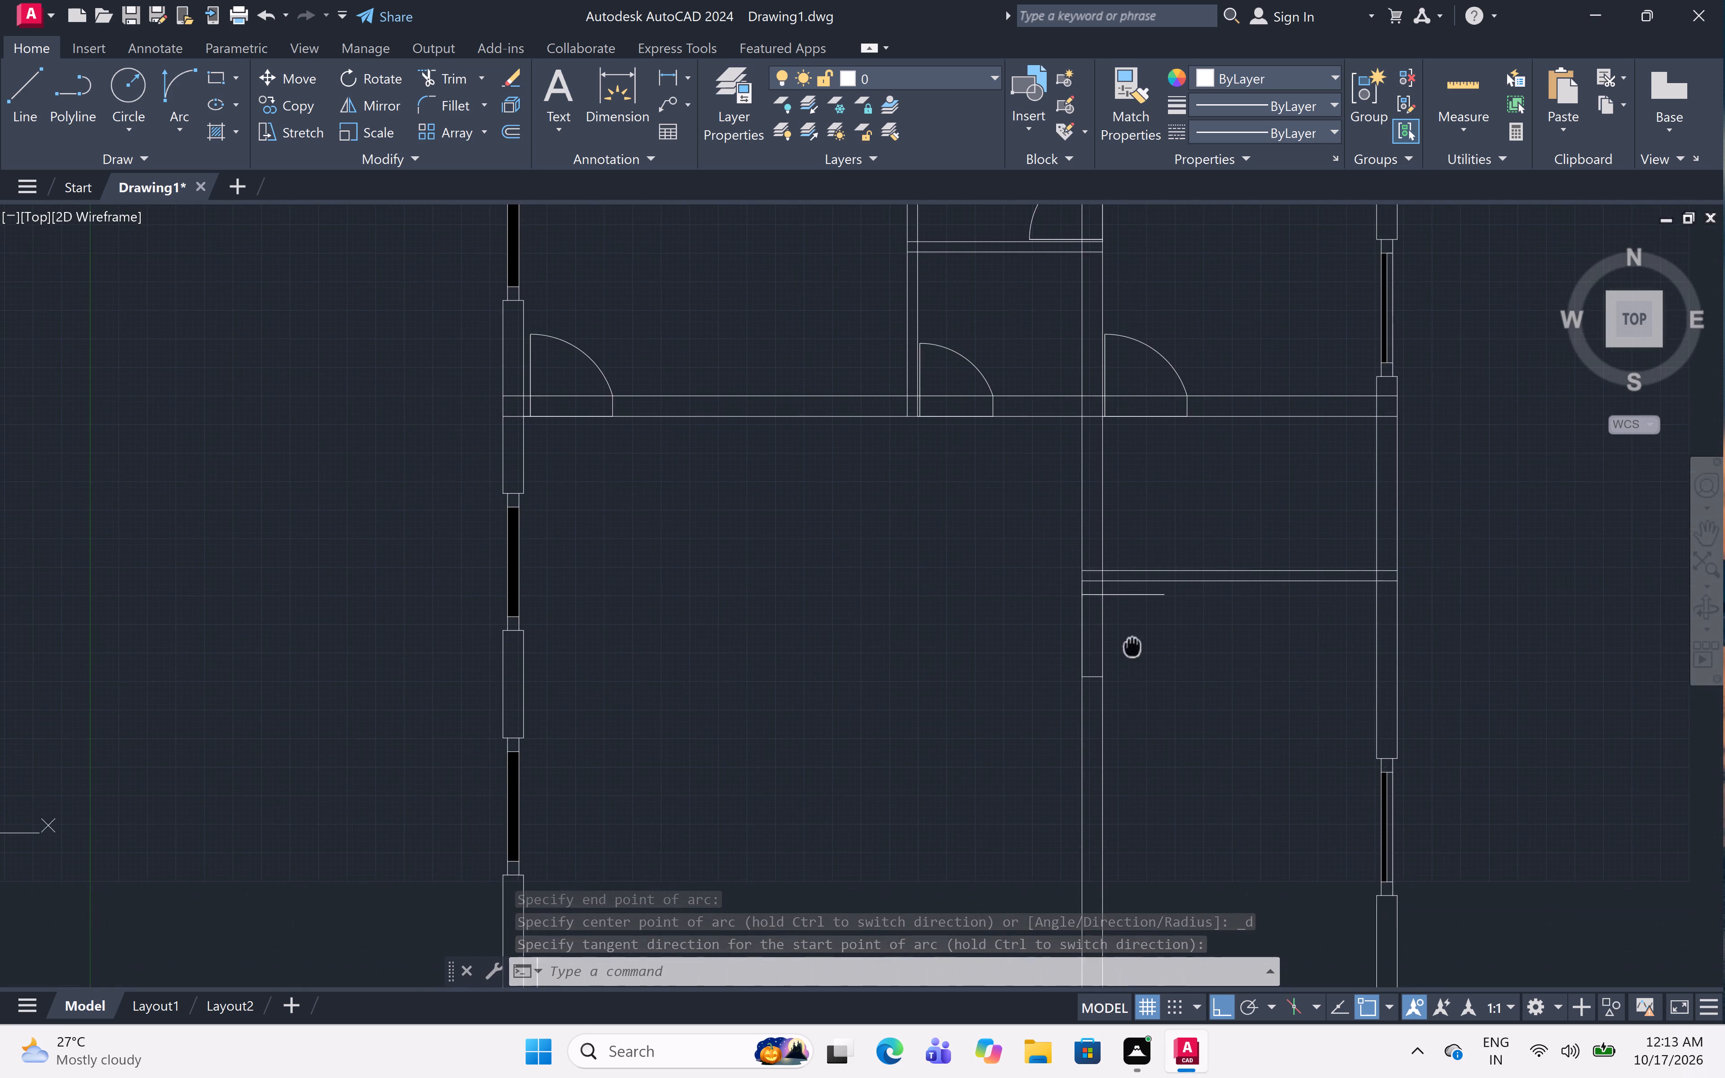
scroll(1136, 660, "up", 2)
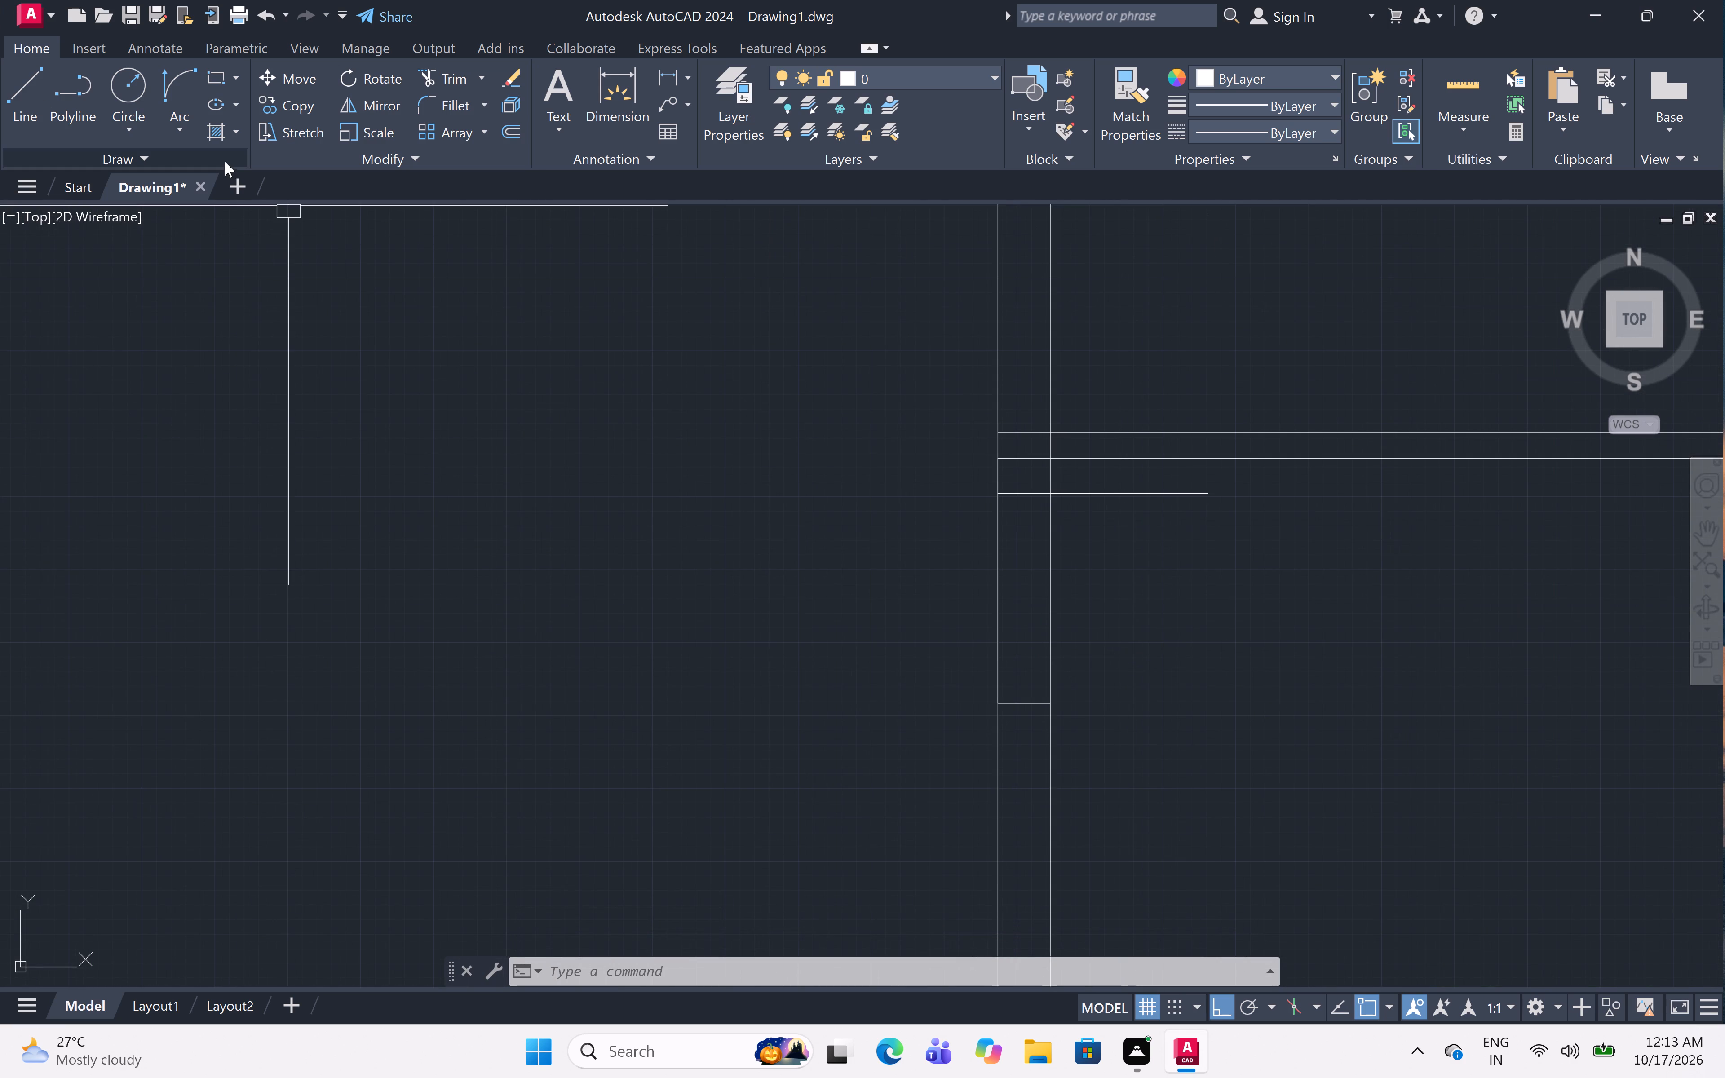
left_click(178, 86)
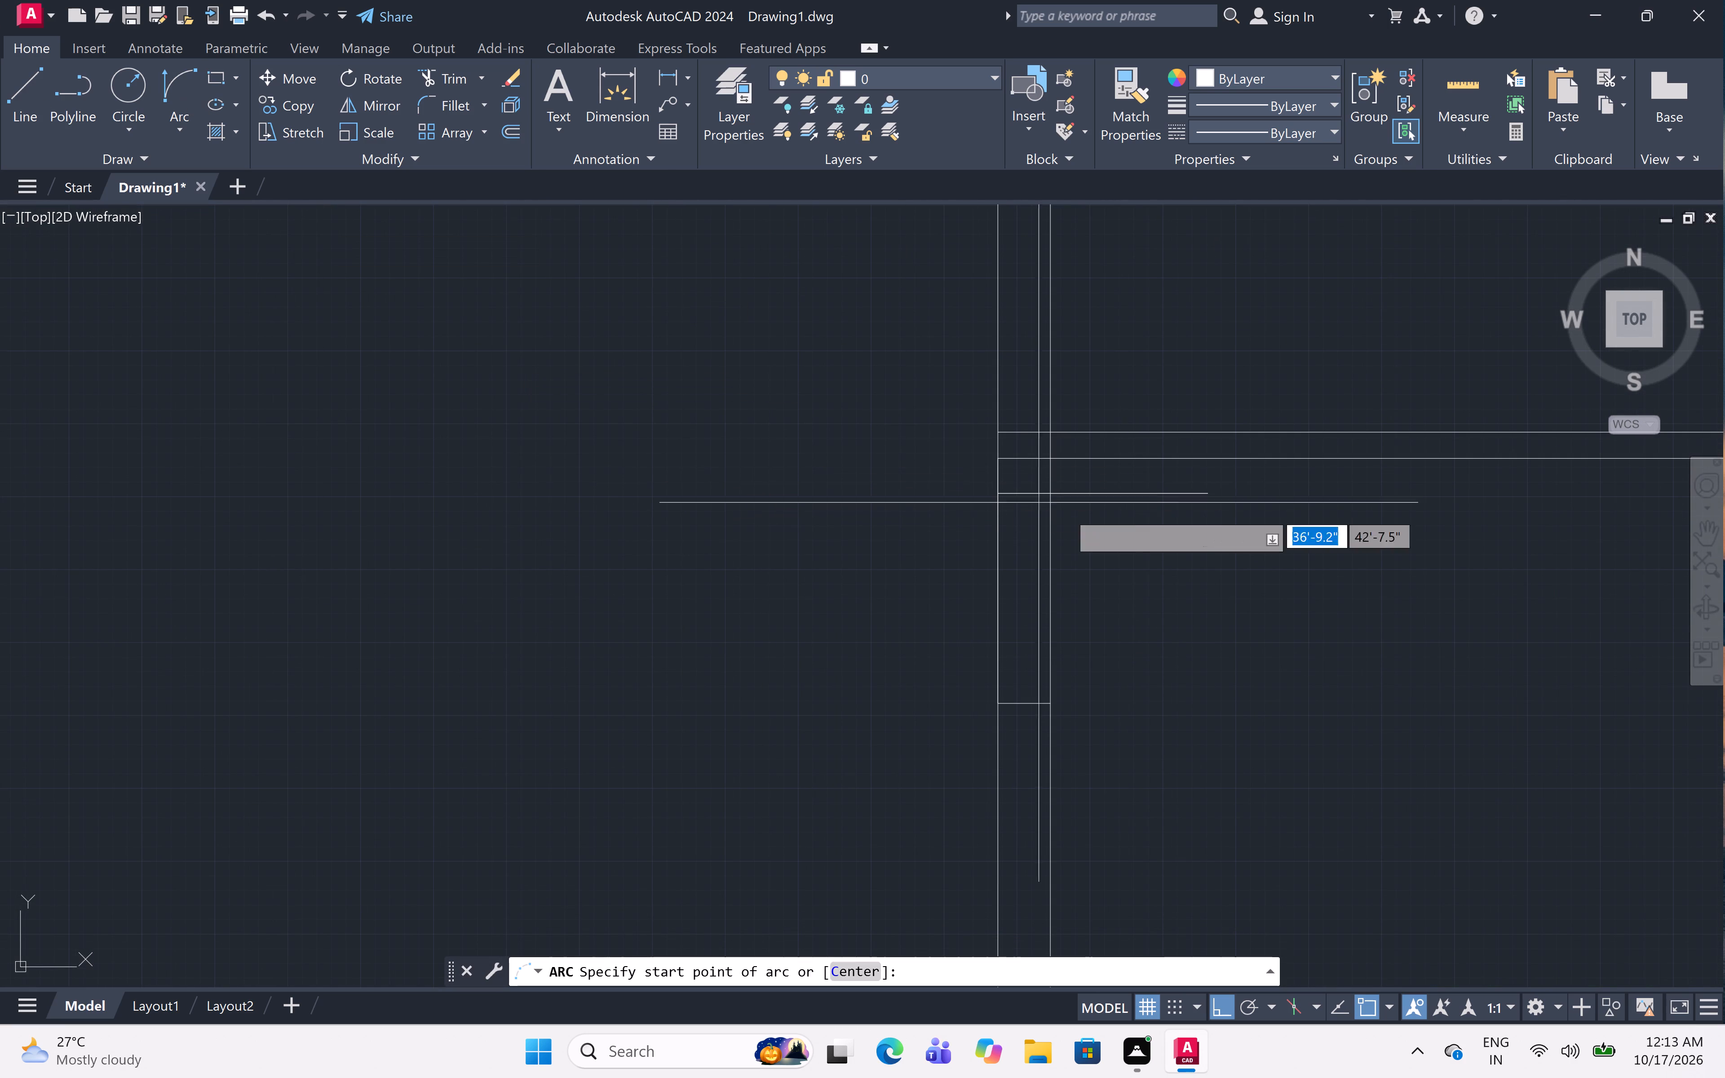
left_click(1203, 491)
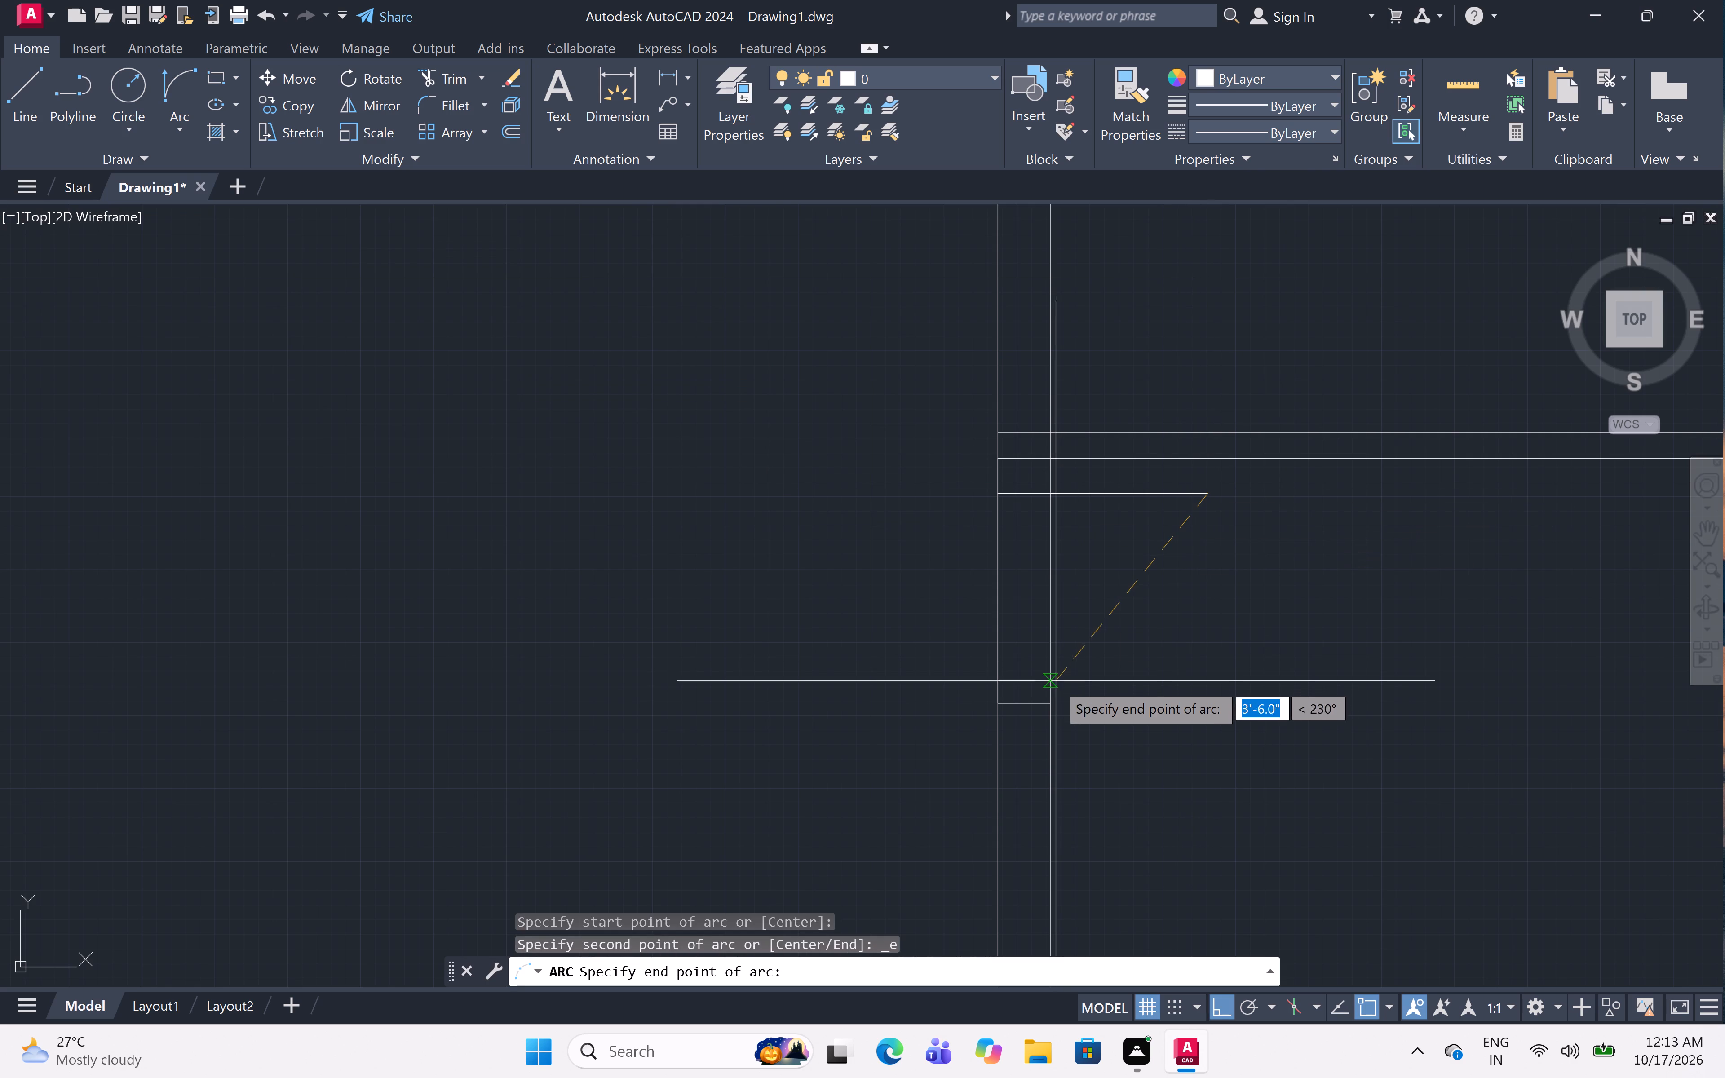
left_click(1056, 707)
left_click(1283, 833)
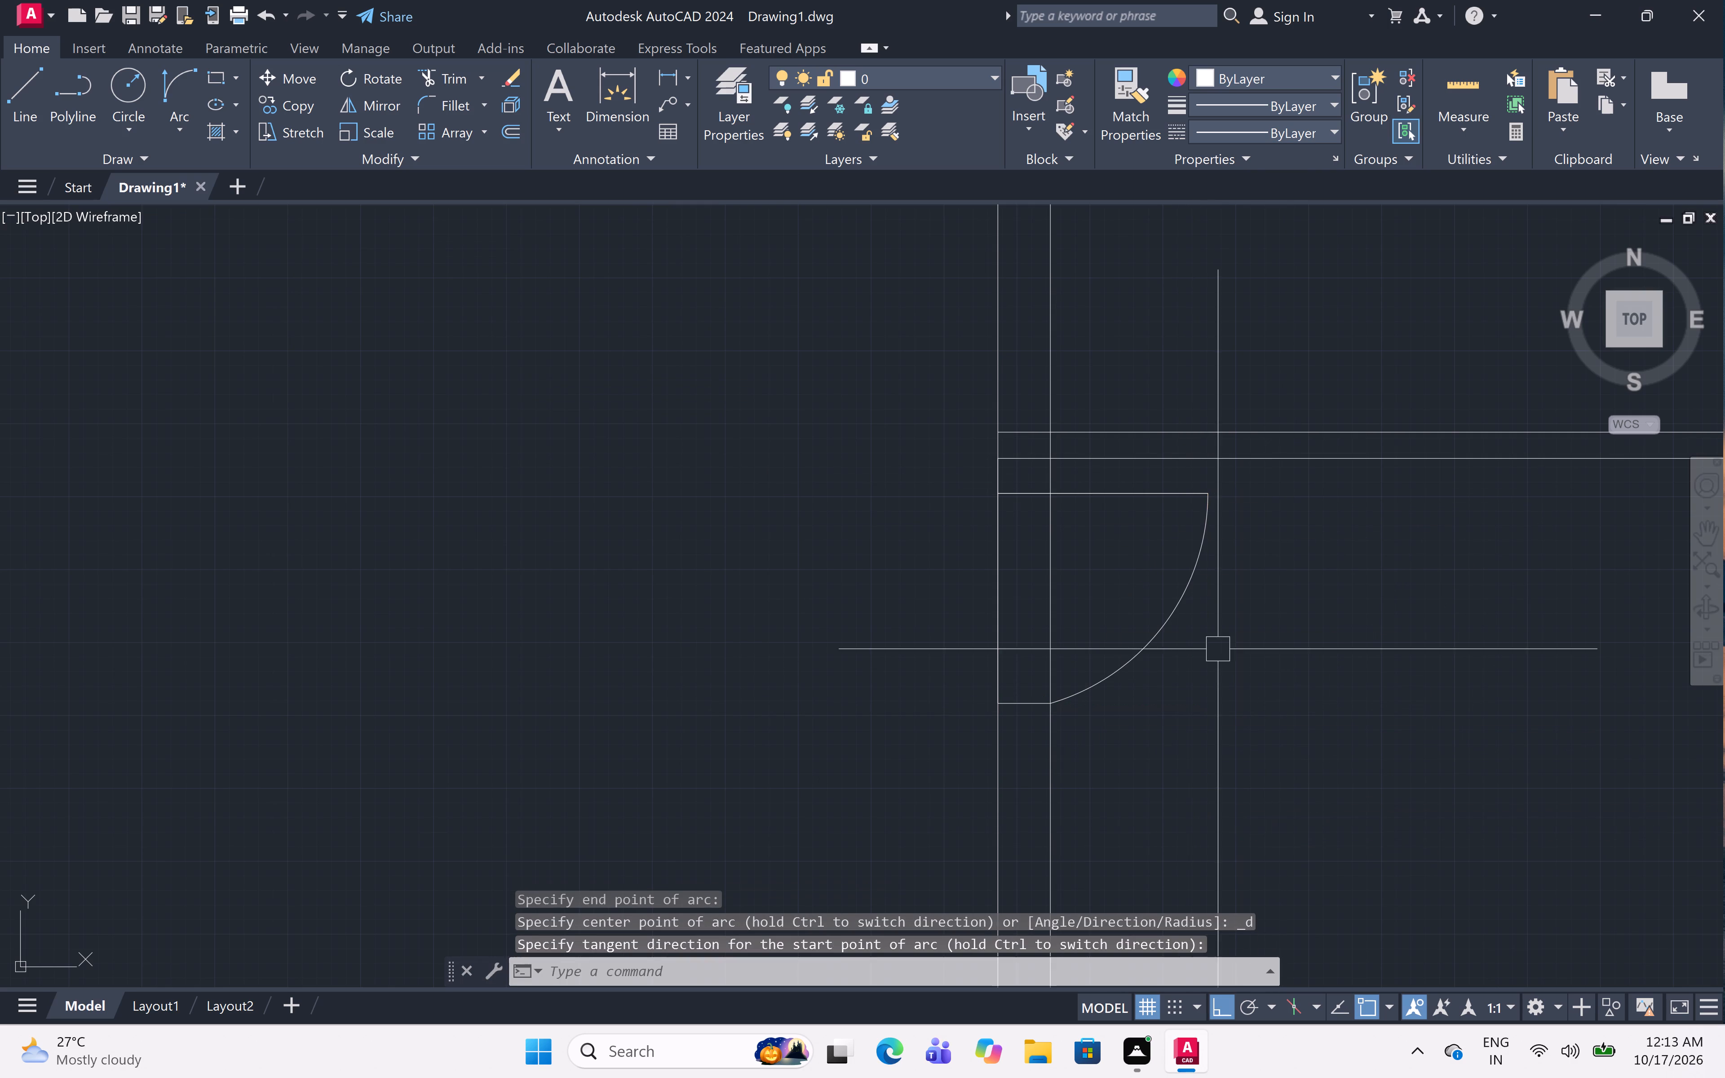
Draw the entrance door's swing arc from the leaf line's top to the far jamb at the bottom wall's inner face.
scroll(1202, 570, "down", 4)
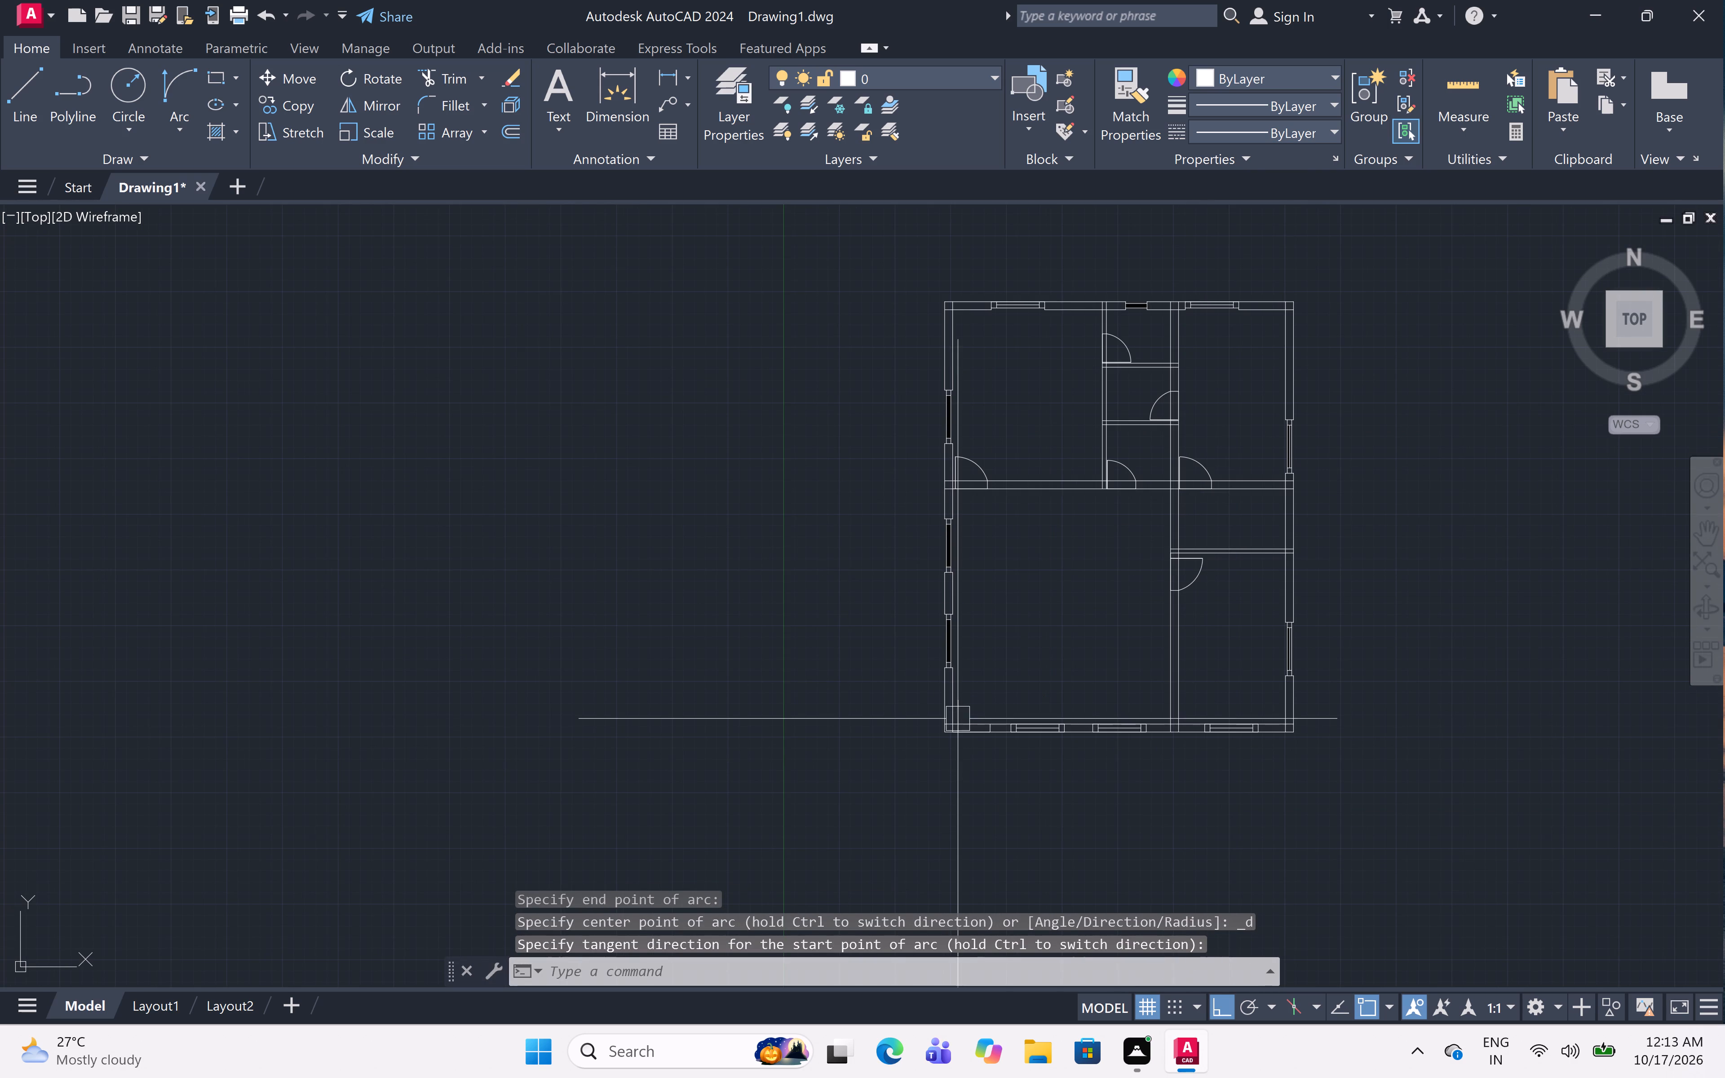
scroll(956, 730, "up", 3)
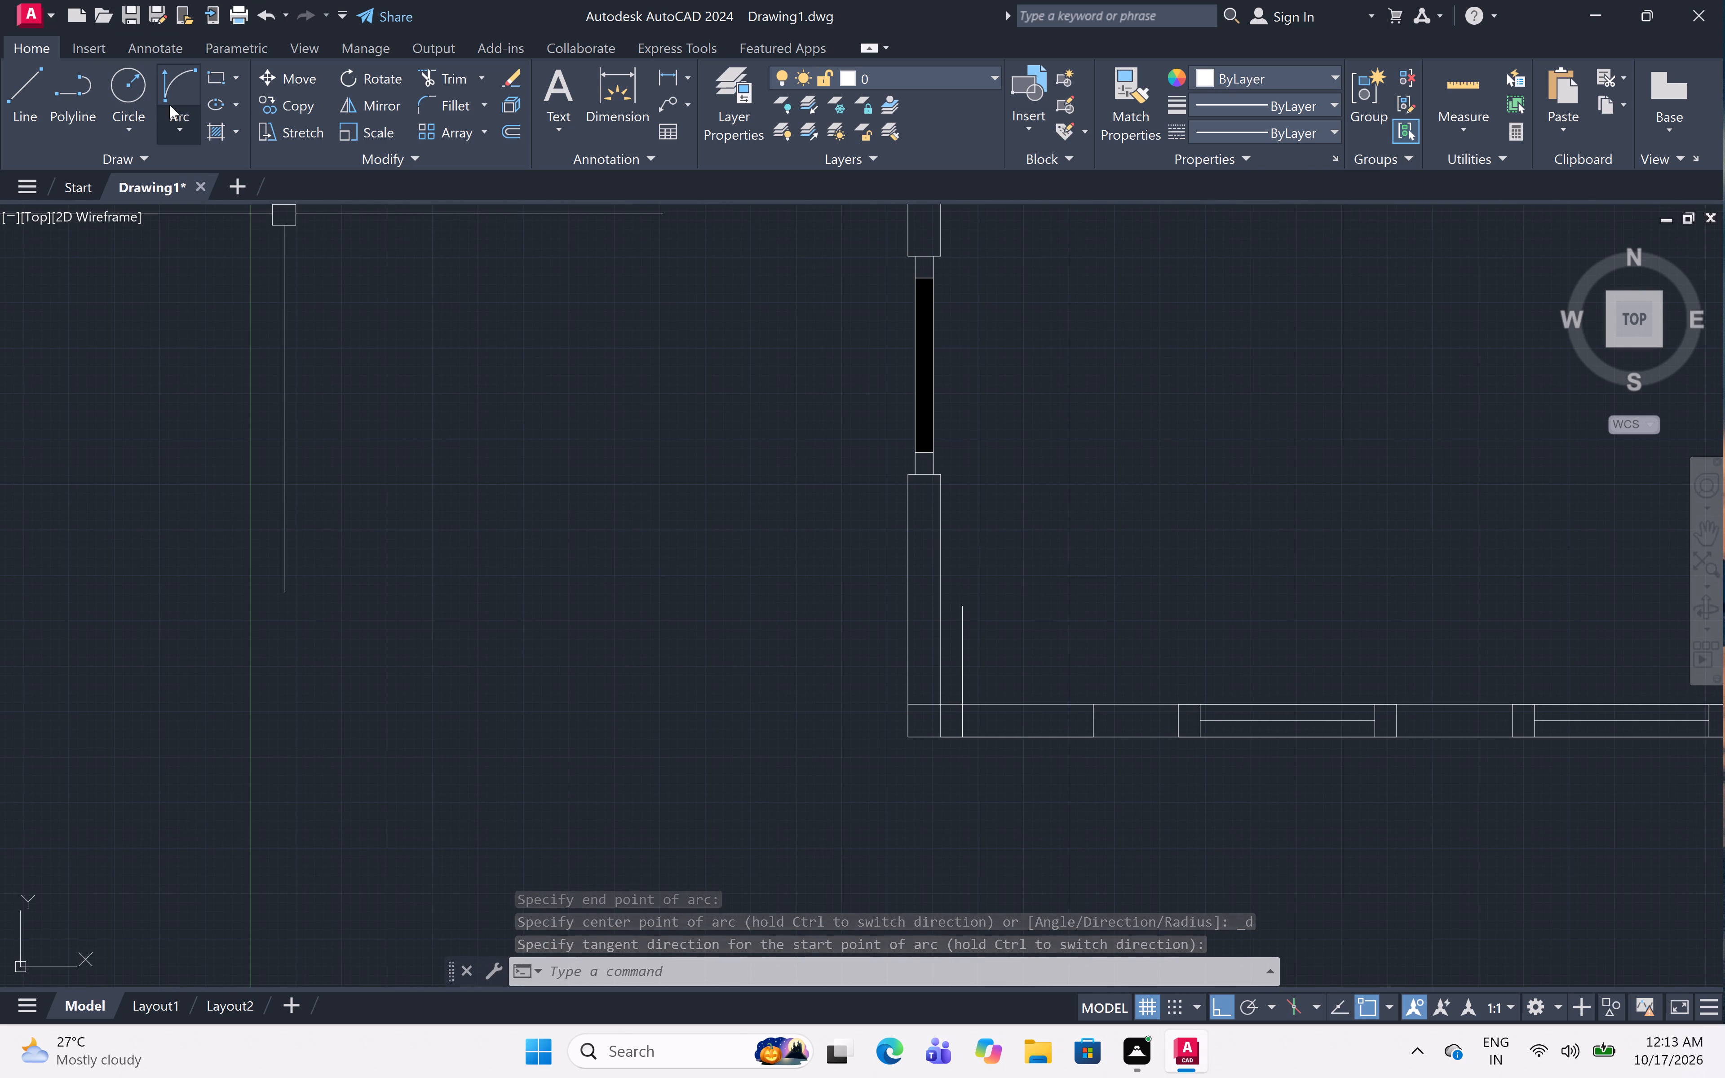
left_click(172, 92)
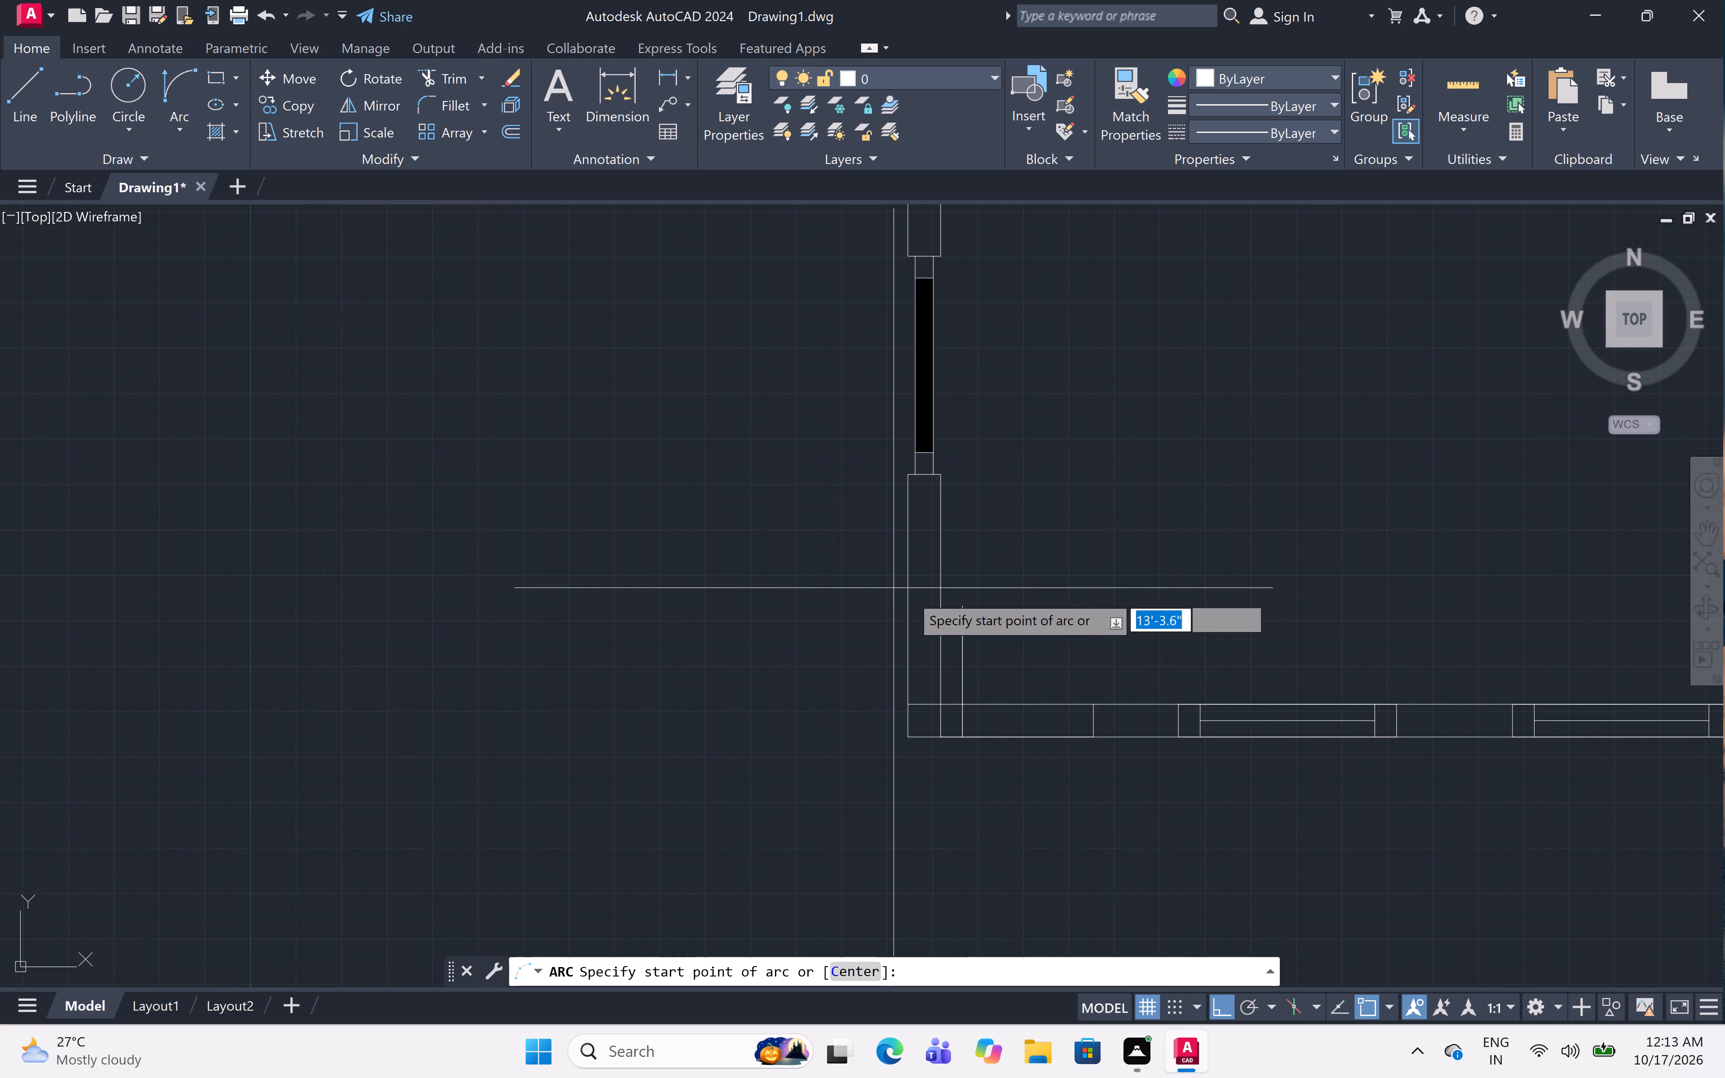
left_click(965, 610)
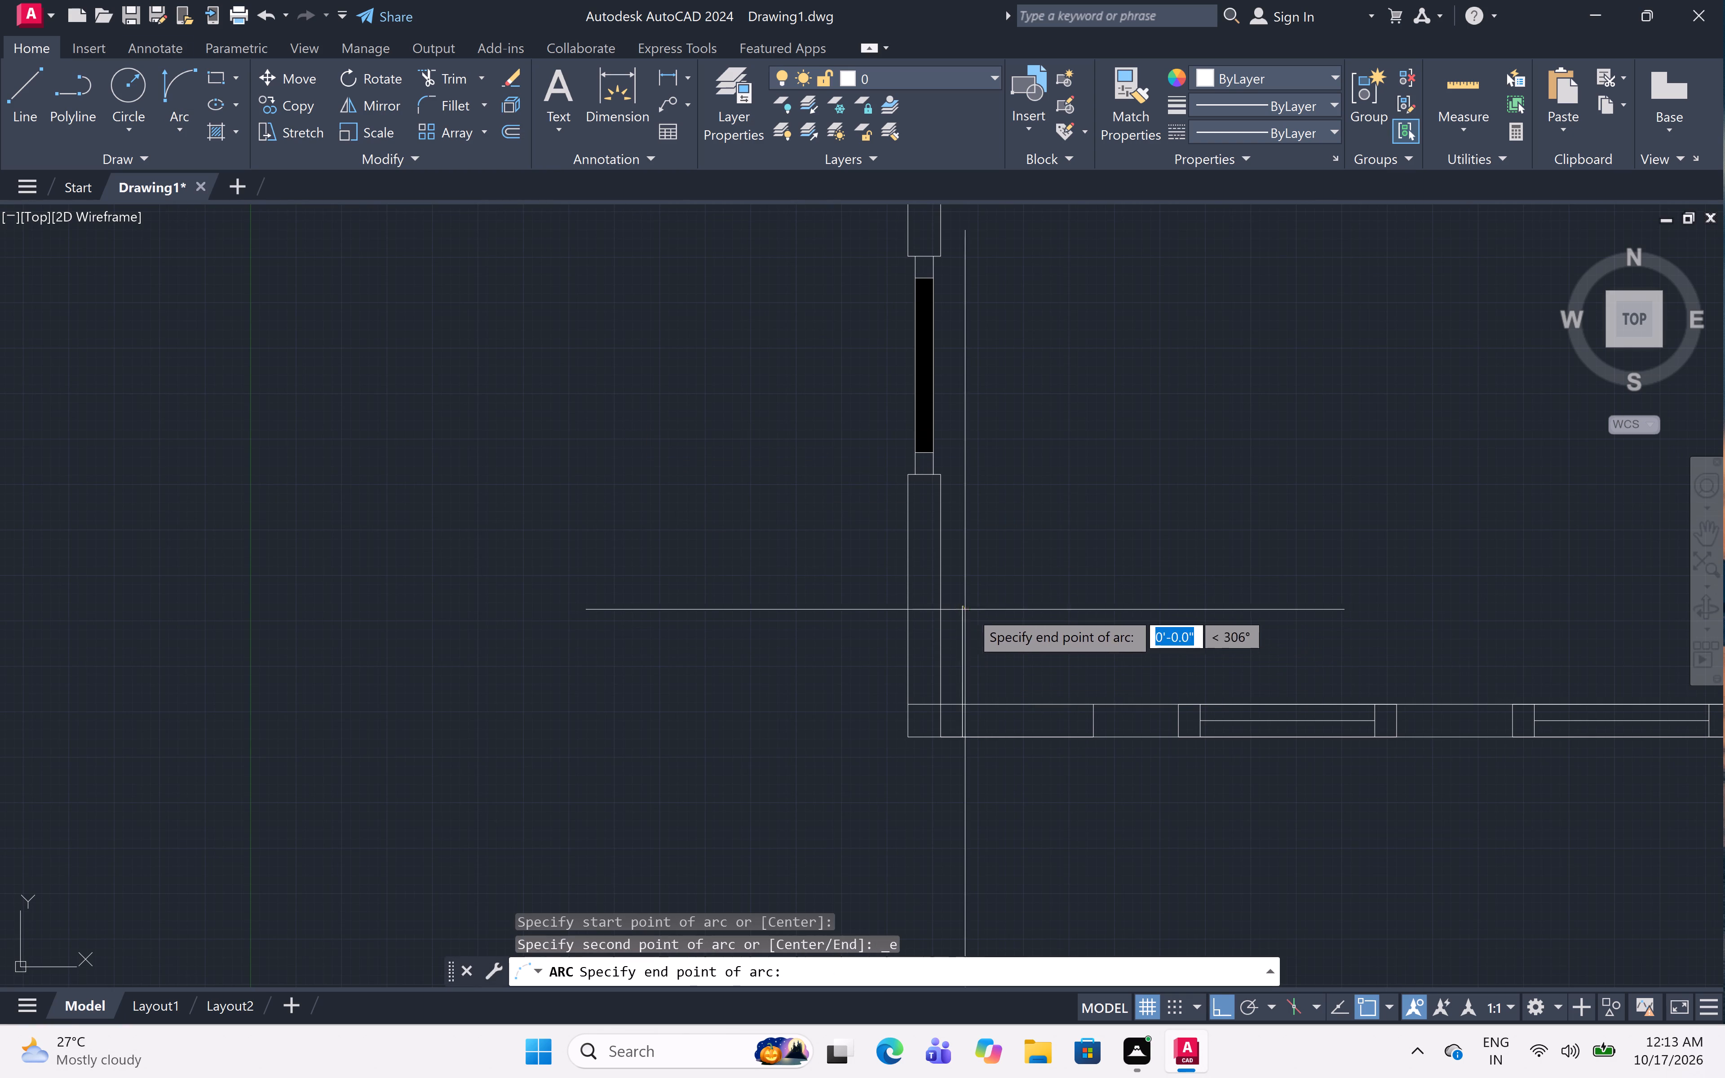
left_click(1094, 701)
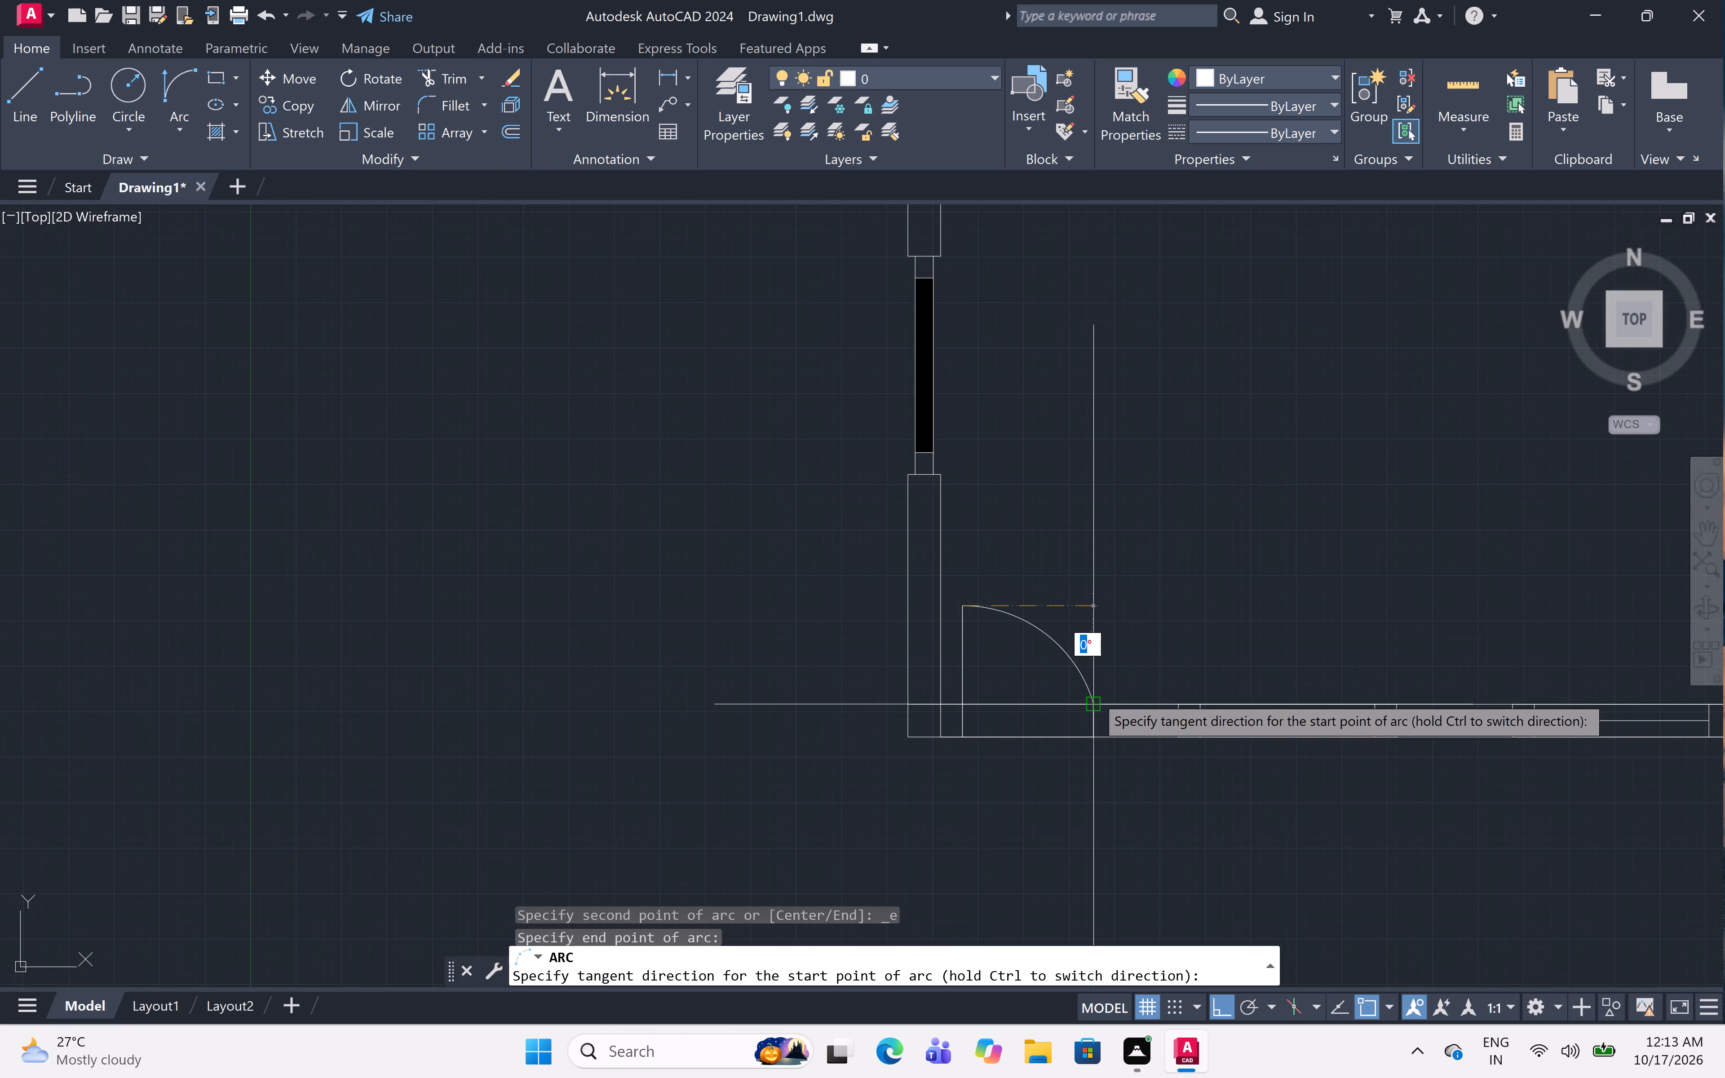
left_click(1196, 552)
Offset the upper-left room's door leaf line 1" to the right, towards its swing arc.
scroll(1134, 527, "down", 3)
middle_click_drag(1163, 486, 1048, 656)
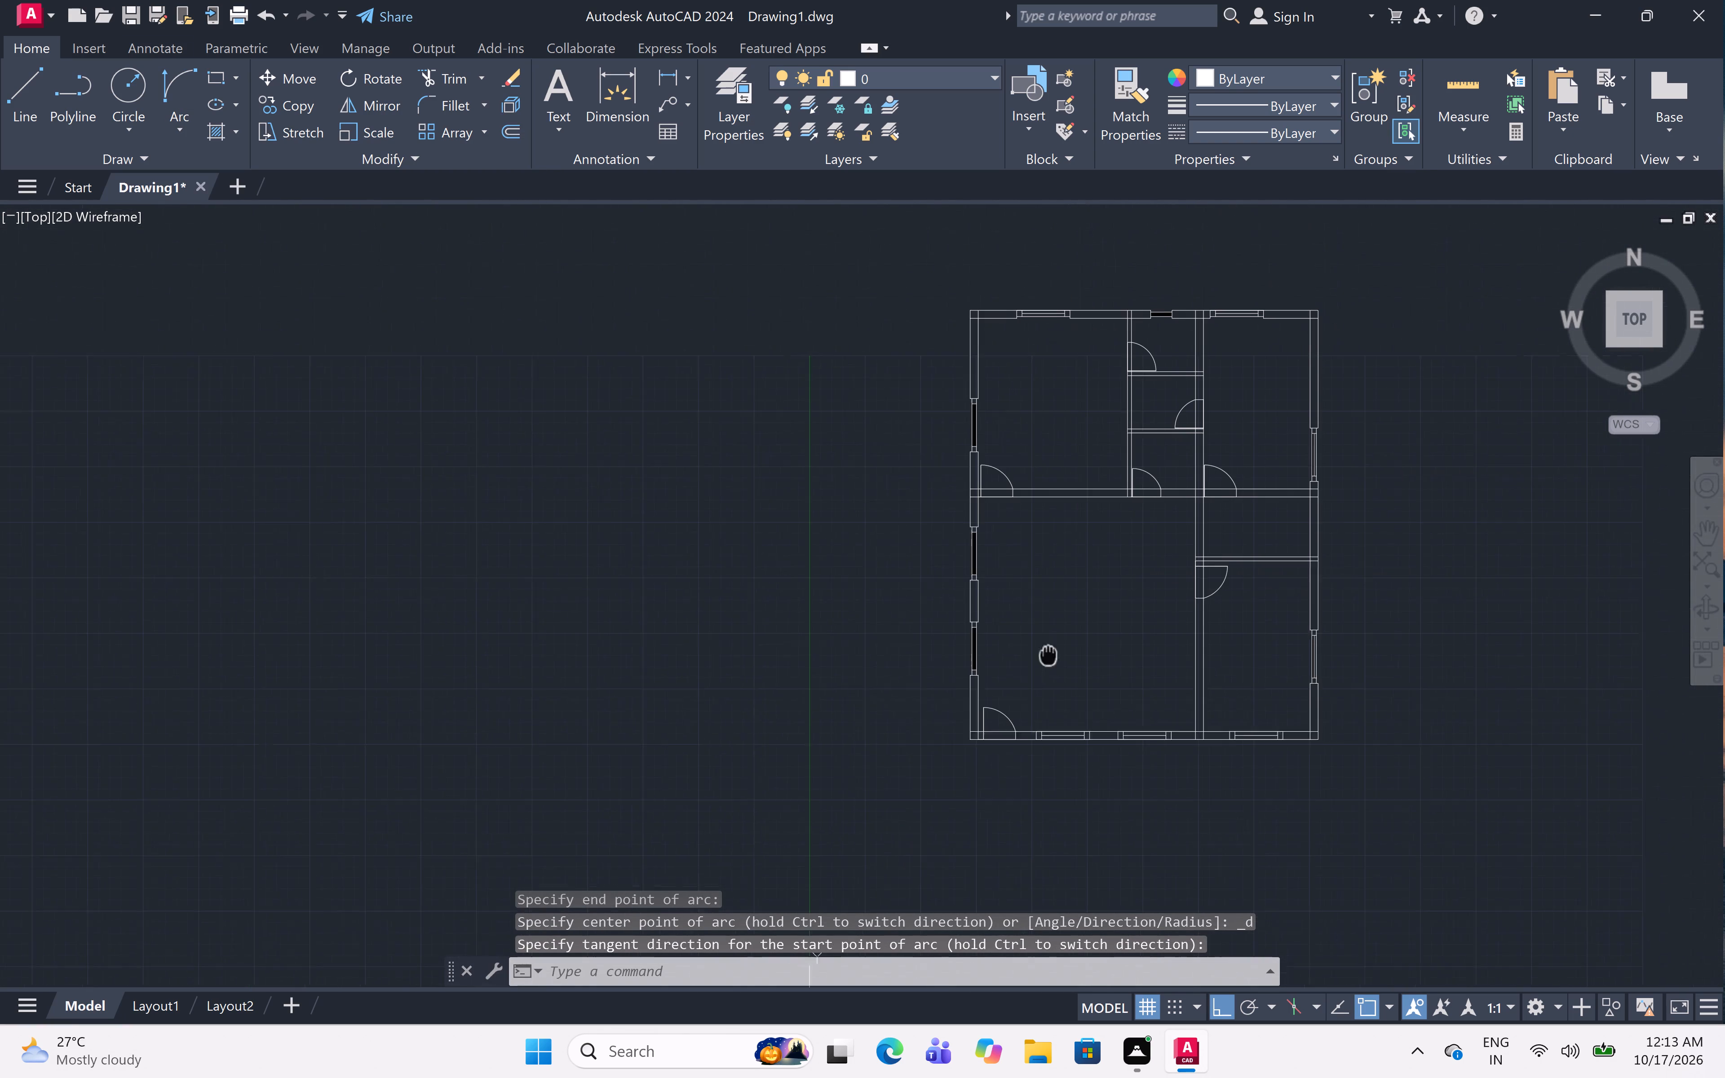
scroll(976, 476, "up", 3)
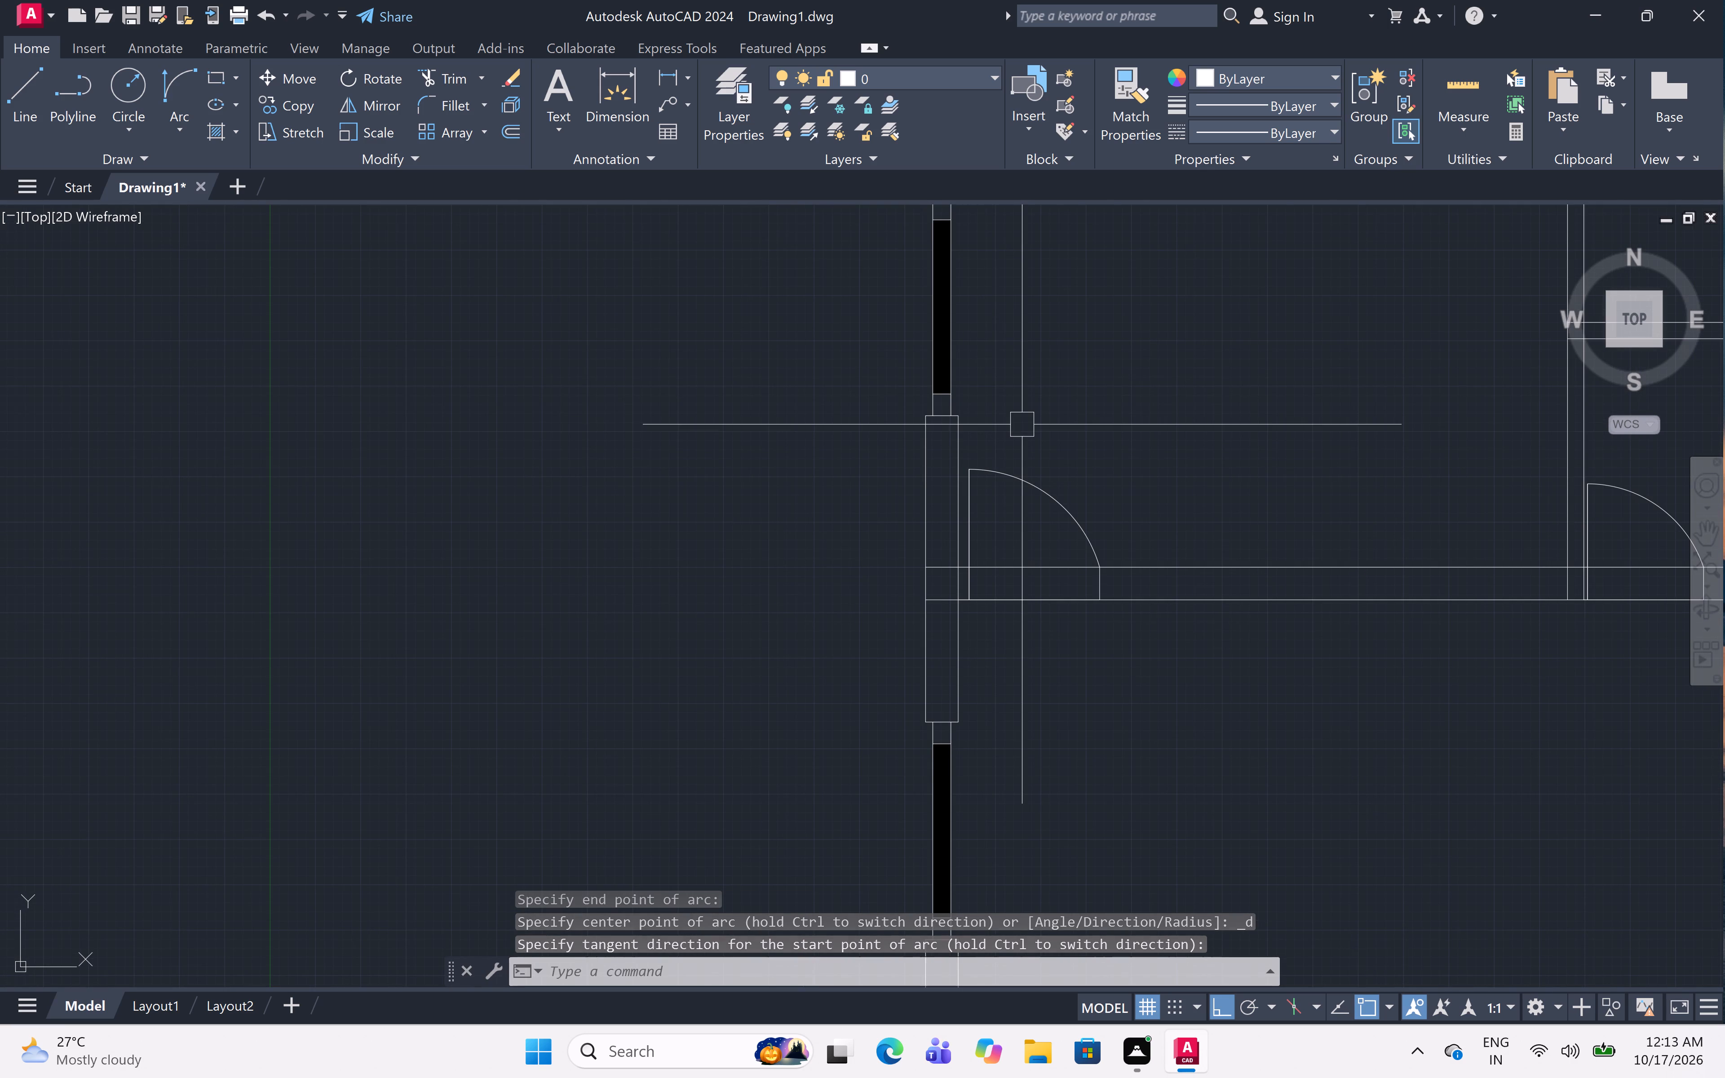
key("Escape")
type("off 1\"")
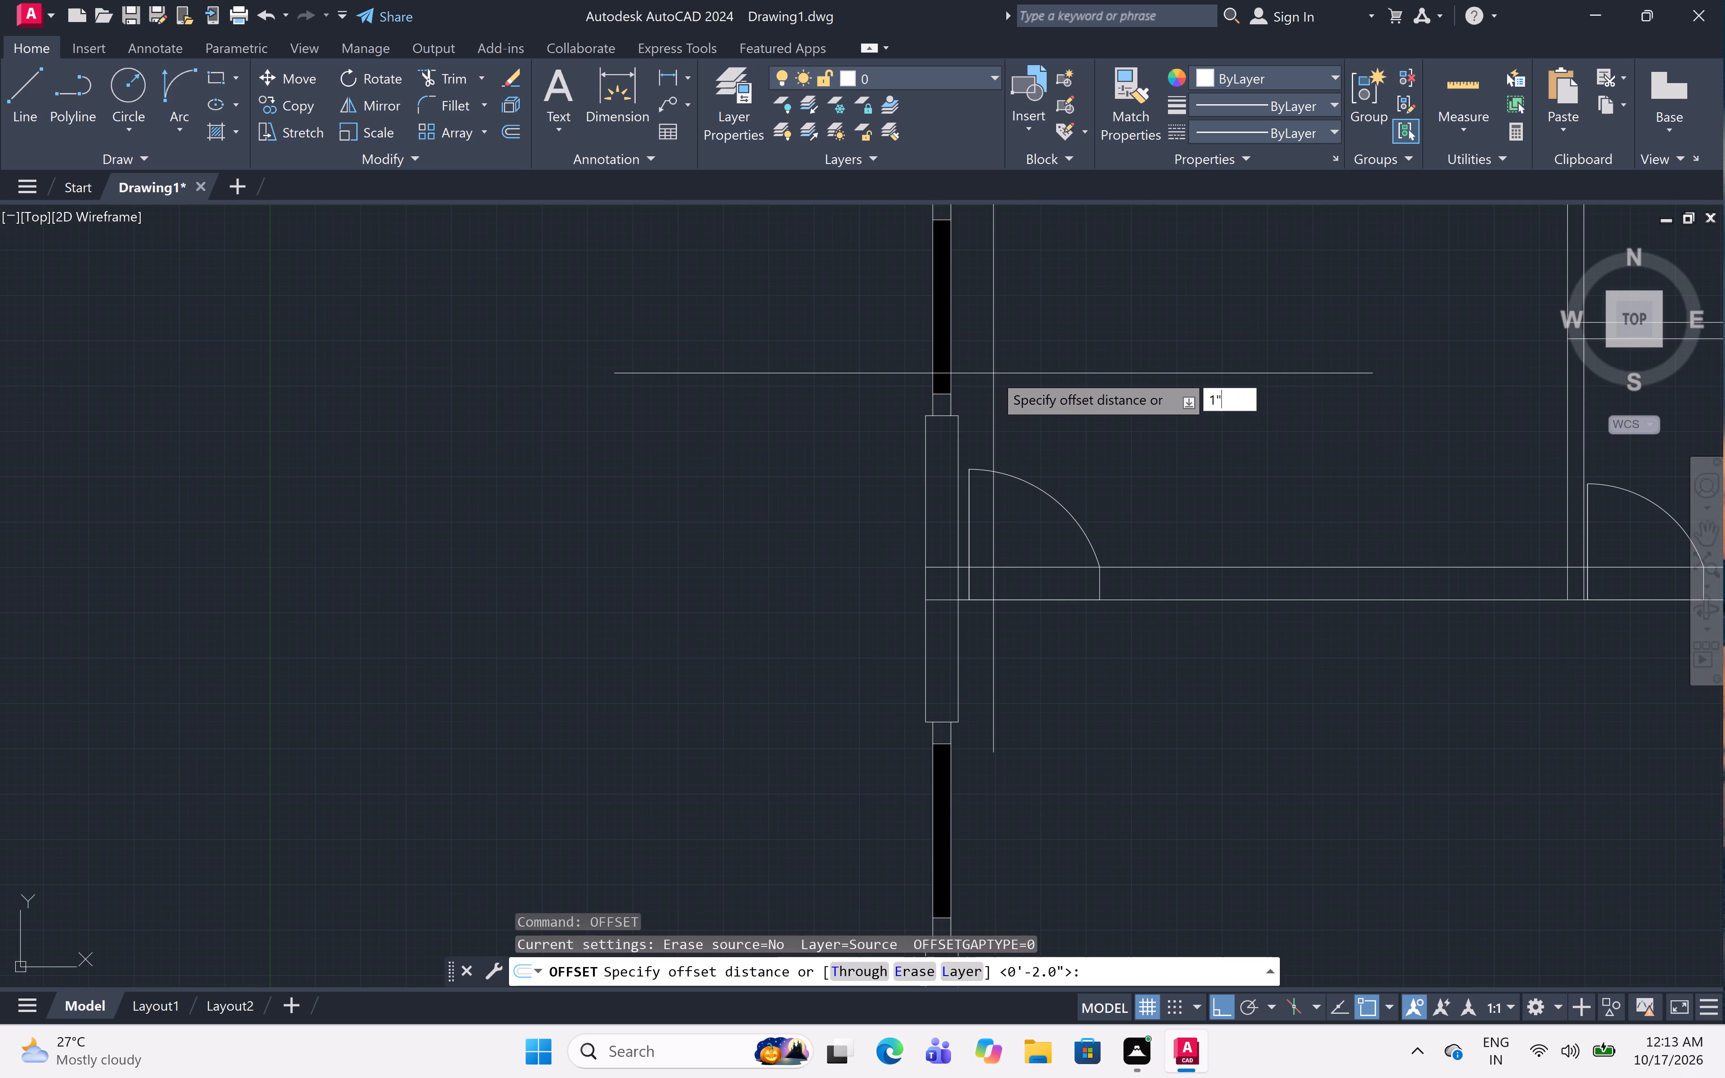
key("space")
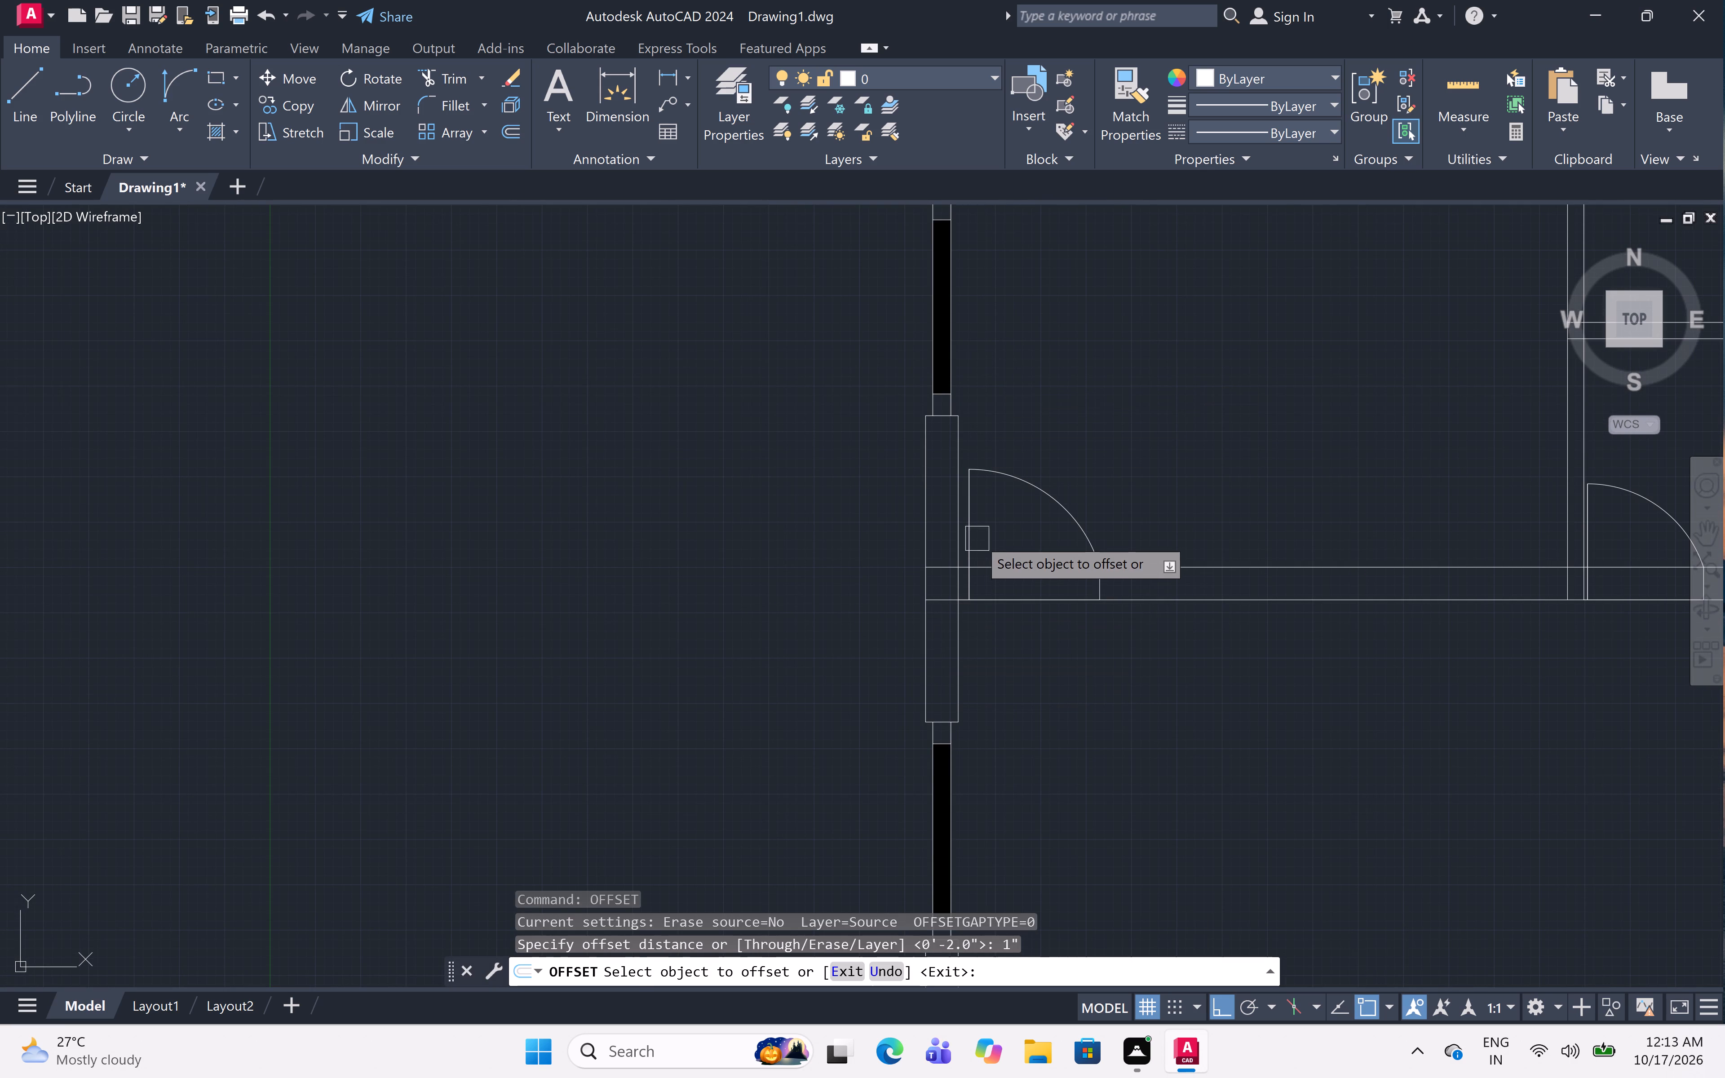
scroll(972, 530, "up", 2)
left_click(971, 530)
left_click(1068, 508)
Offset the horizontal door leaf lines of the upper and middle small rooms 1" upward, towards their swing arcs.
scroll(997, 517, "down", 5)
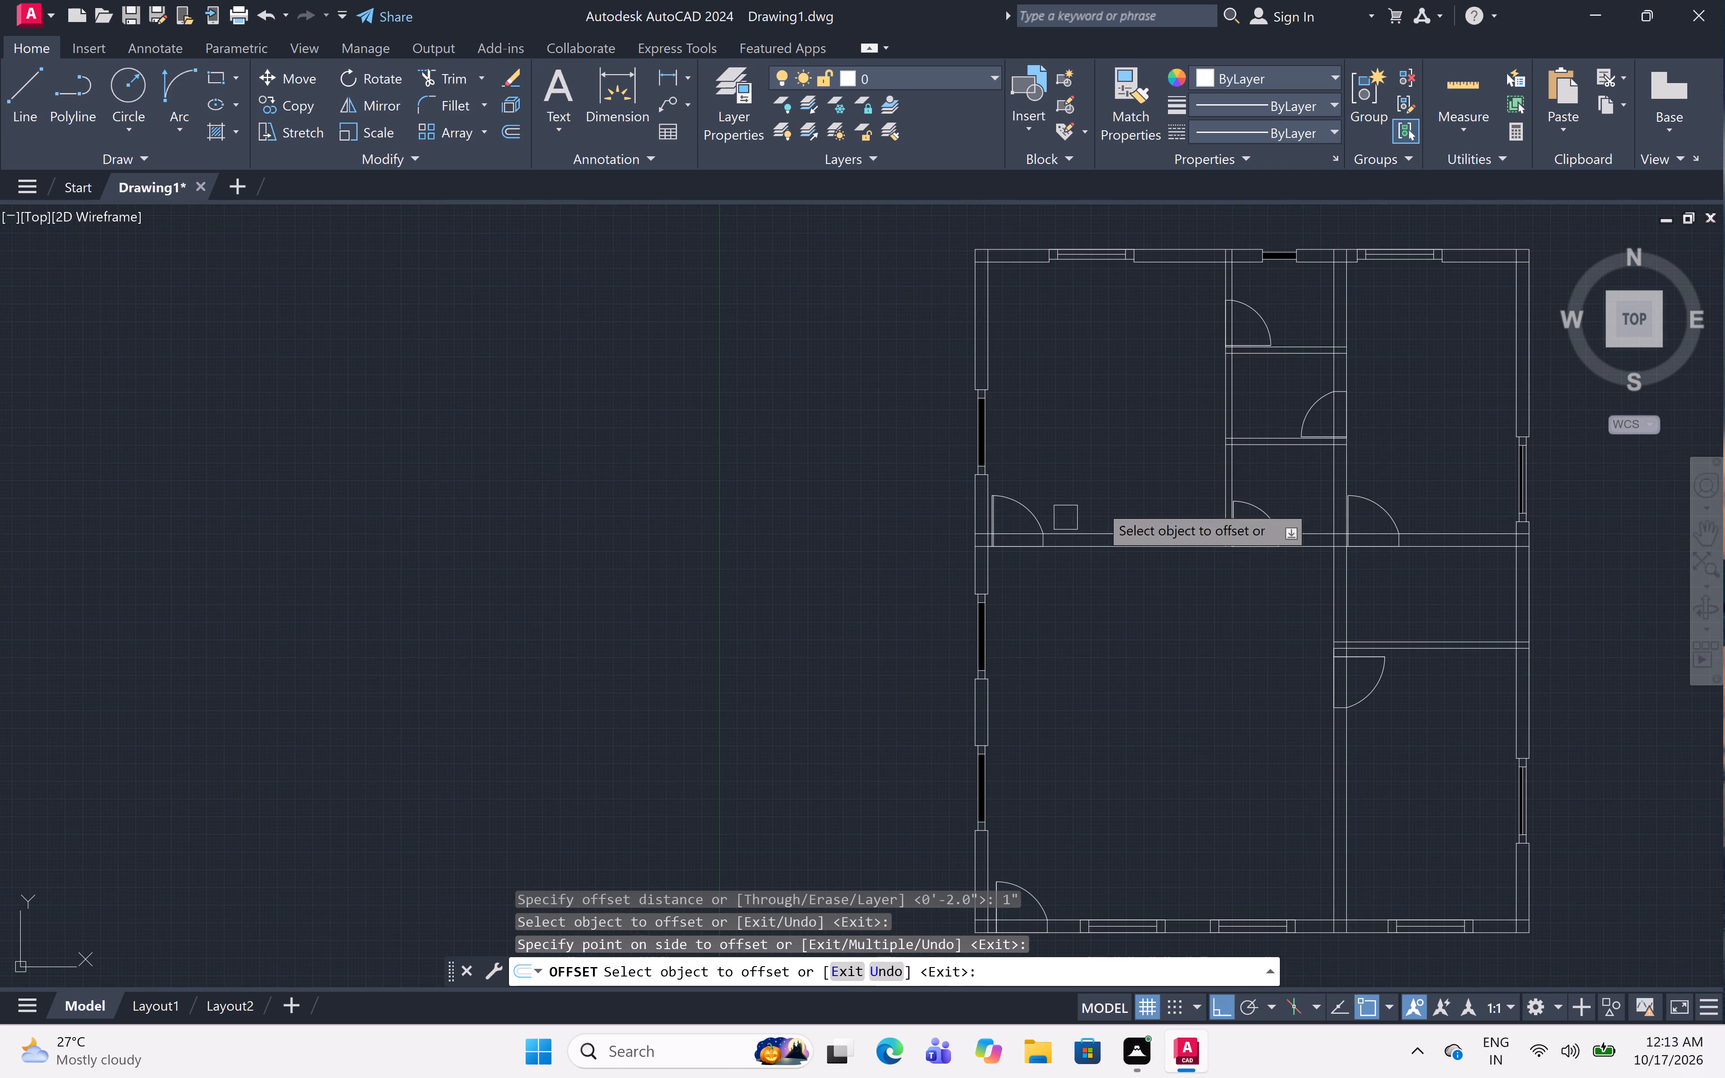
scroll(1254, 317, "up", 4)
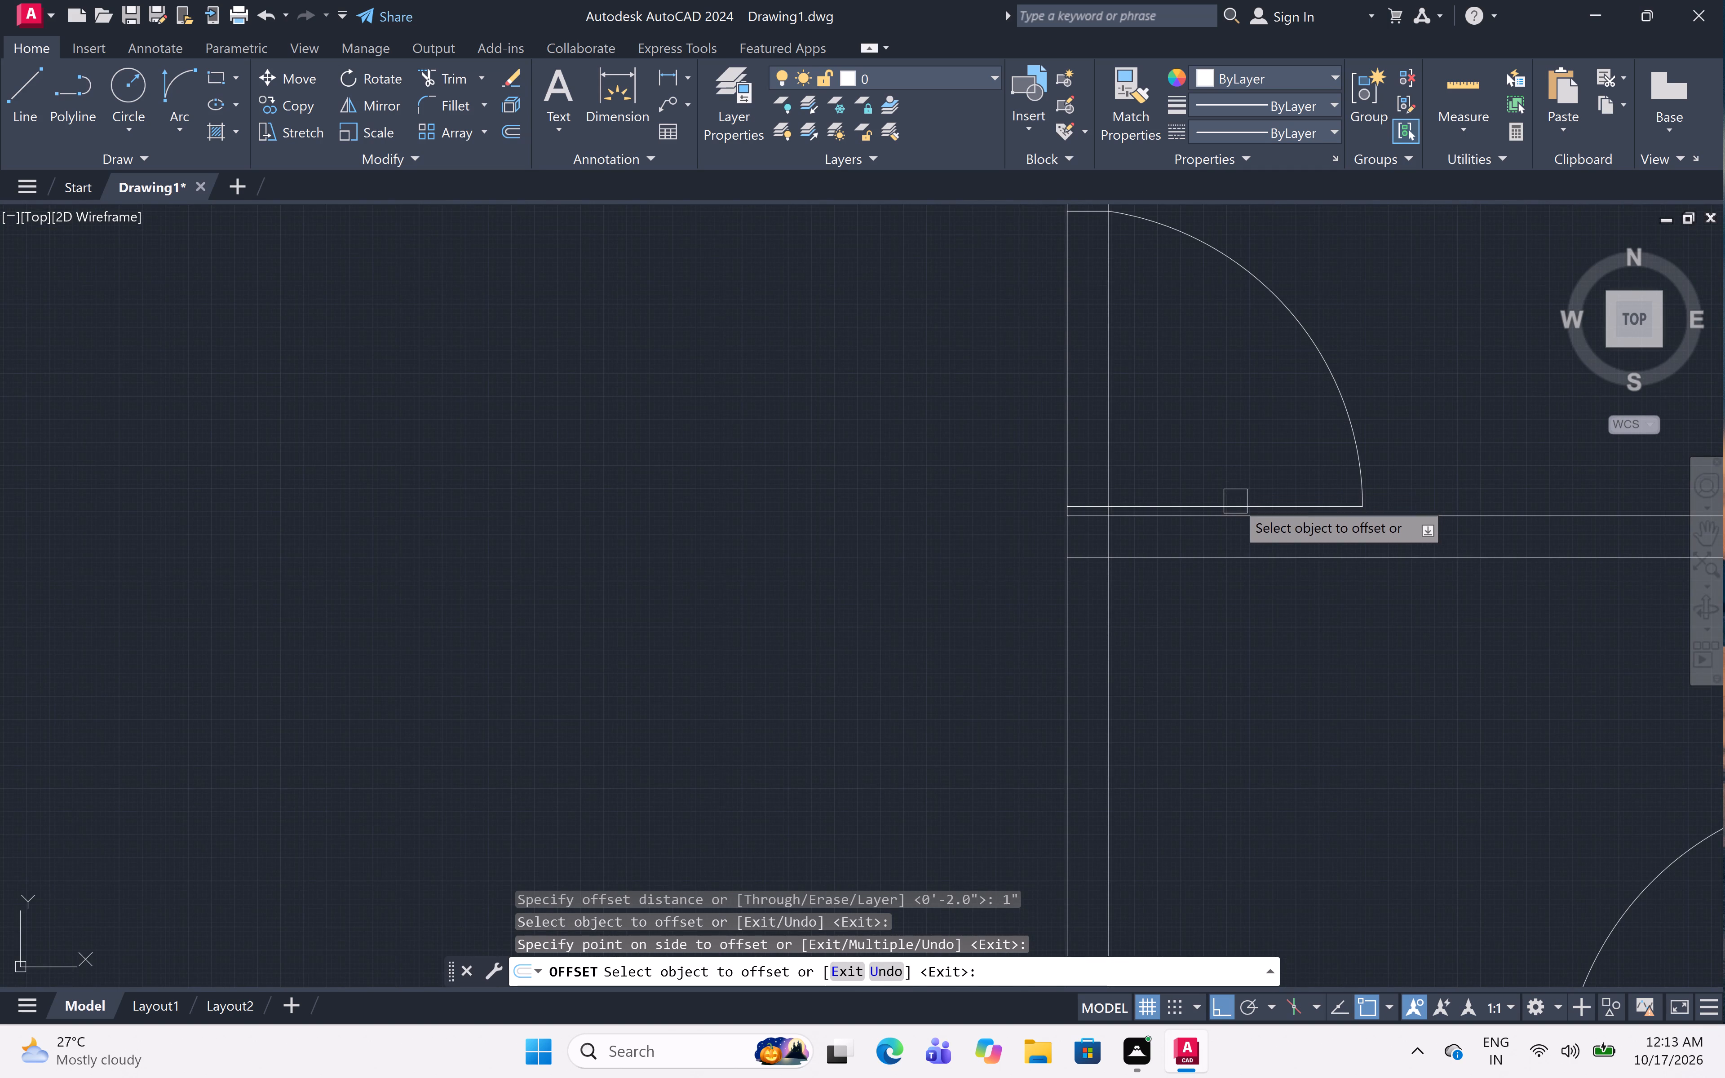
left_click(1235, 501)
left_click(1221, 460)
scroll(1219, 451, "down", 4)
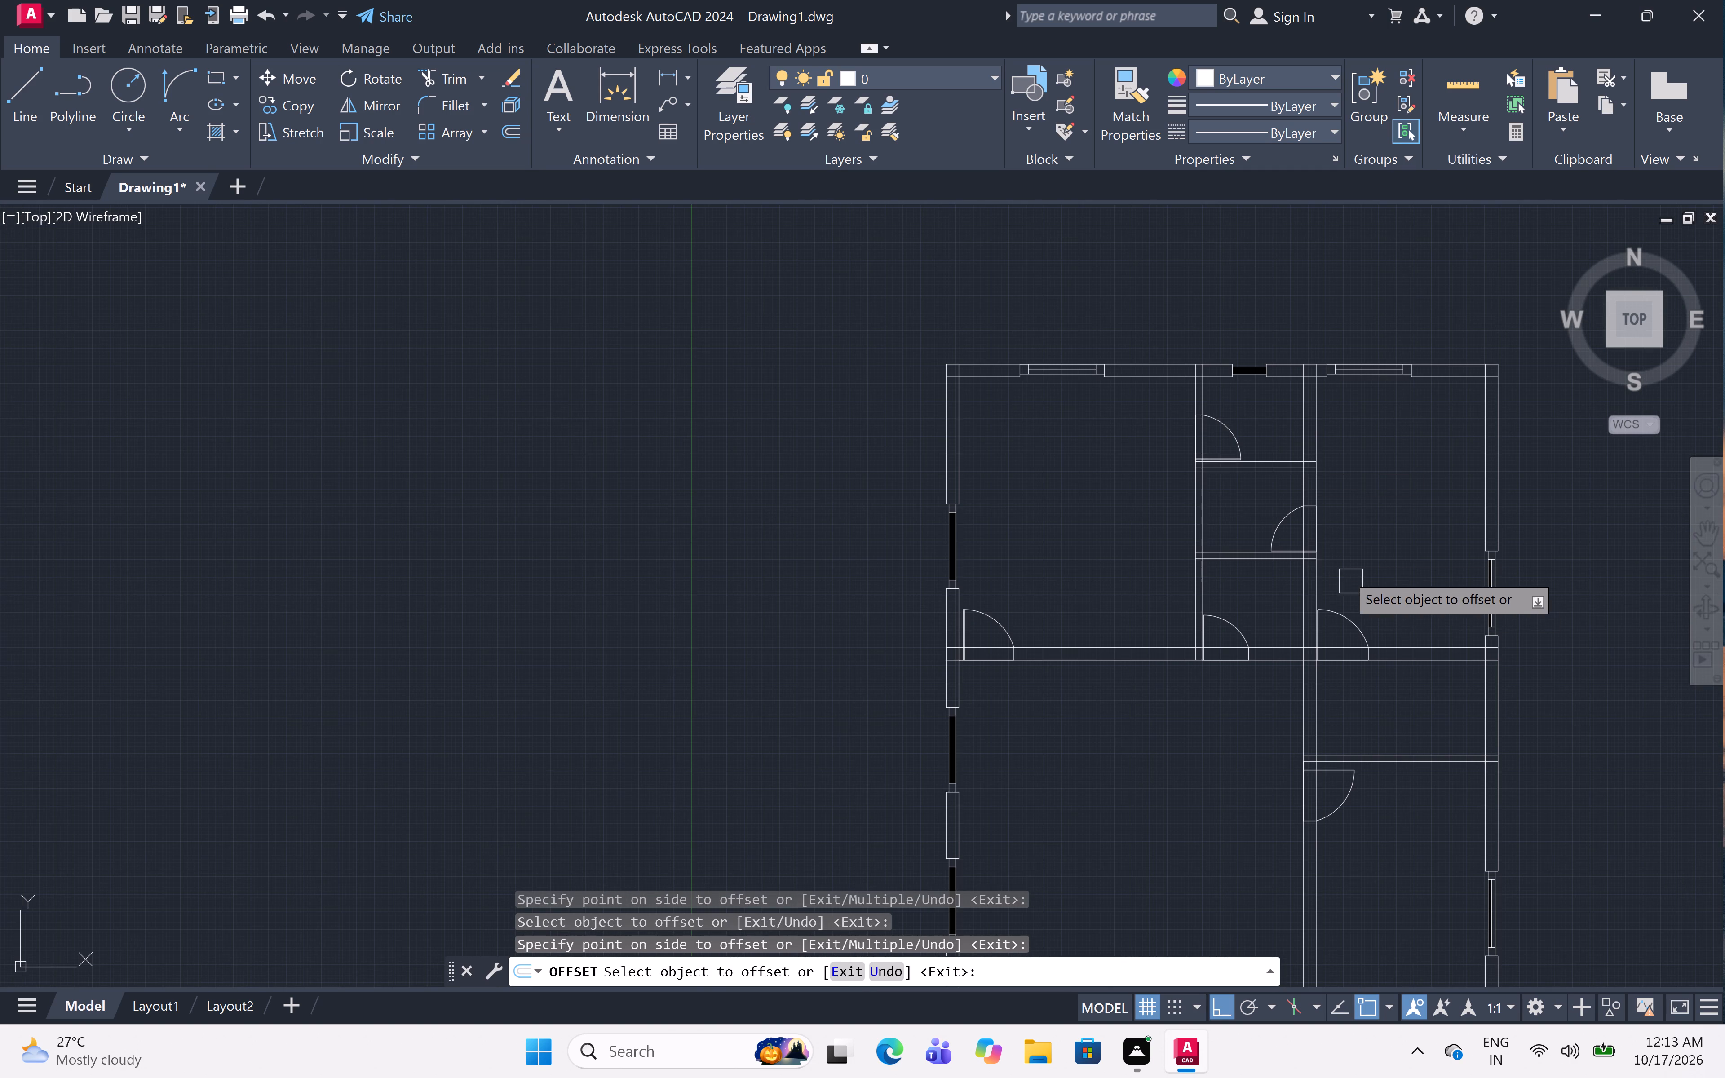
scroll(1289, 551, "up", 4)
left_click(1296, 538)
left_click(1290, 504)
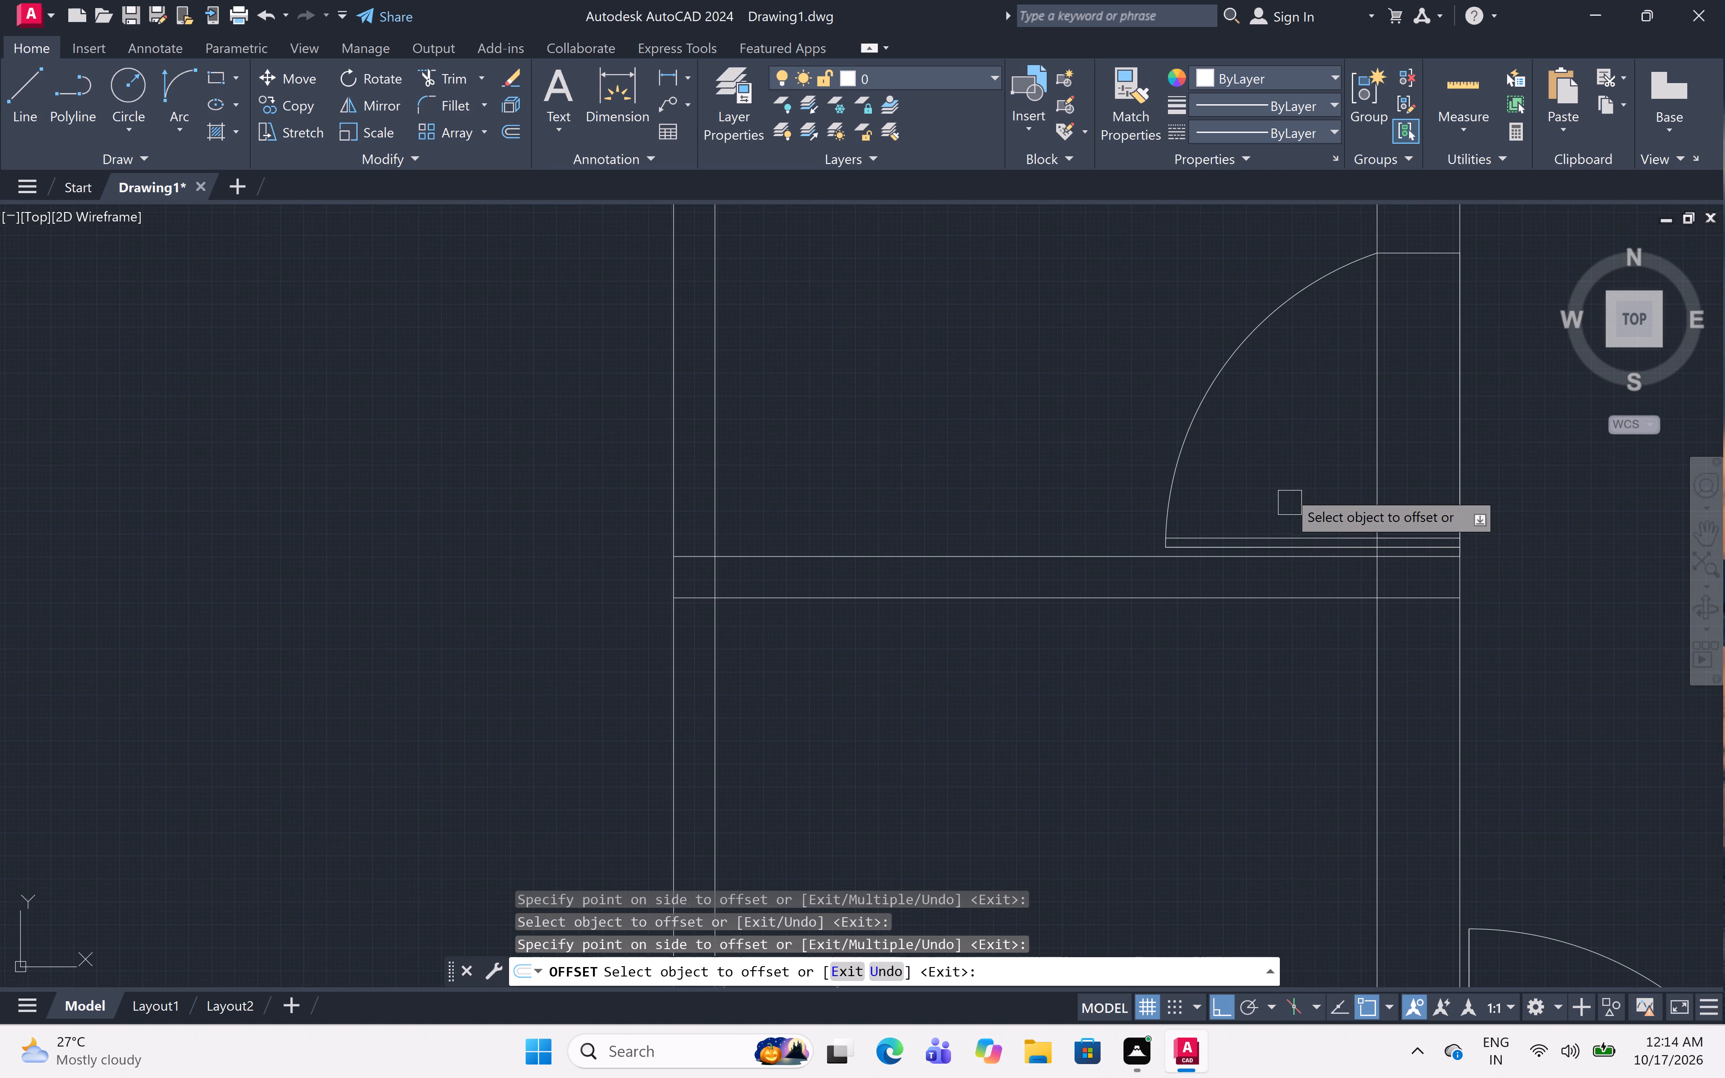
Offset the door leaf lines of the lower small room and the upper-right room 1" to the right, towards their arcs.
scroll(1287, 489, "down", 4)
scroll(1214, 586, "up", 4)
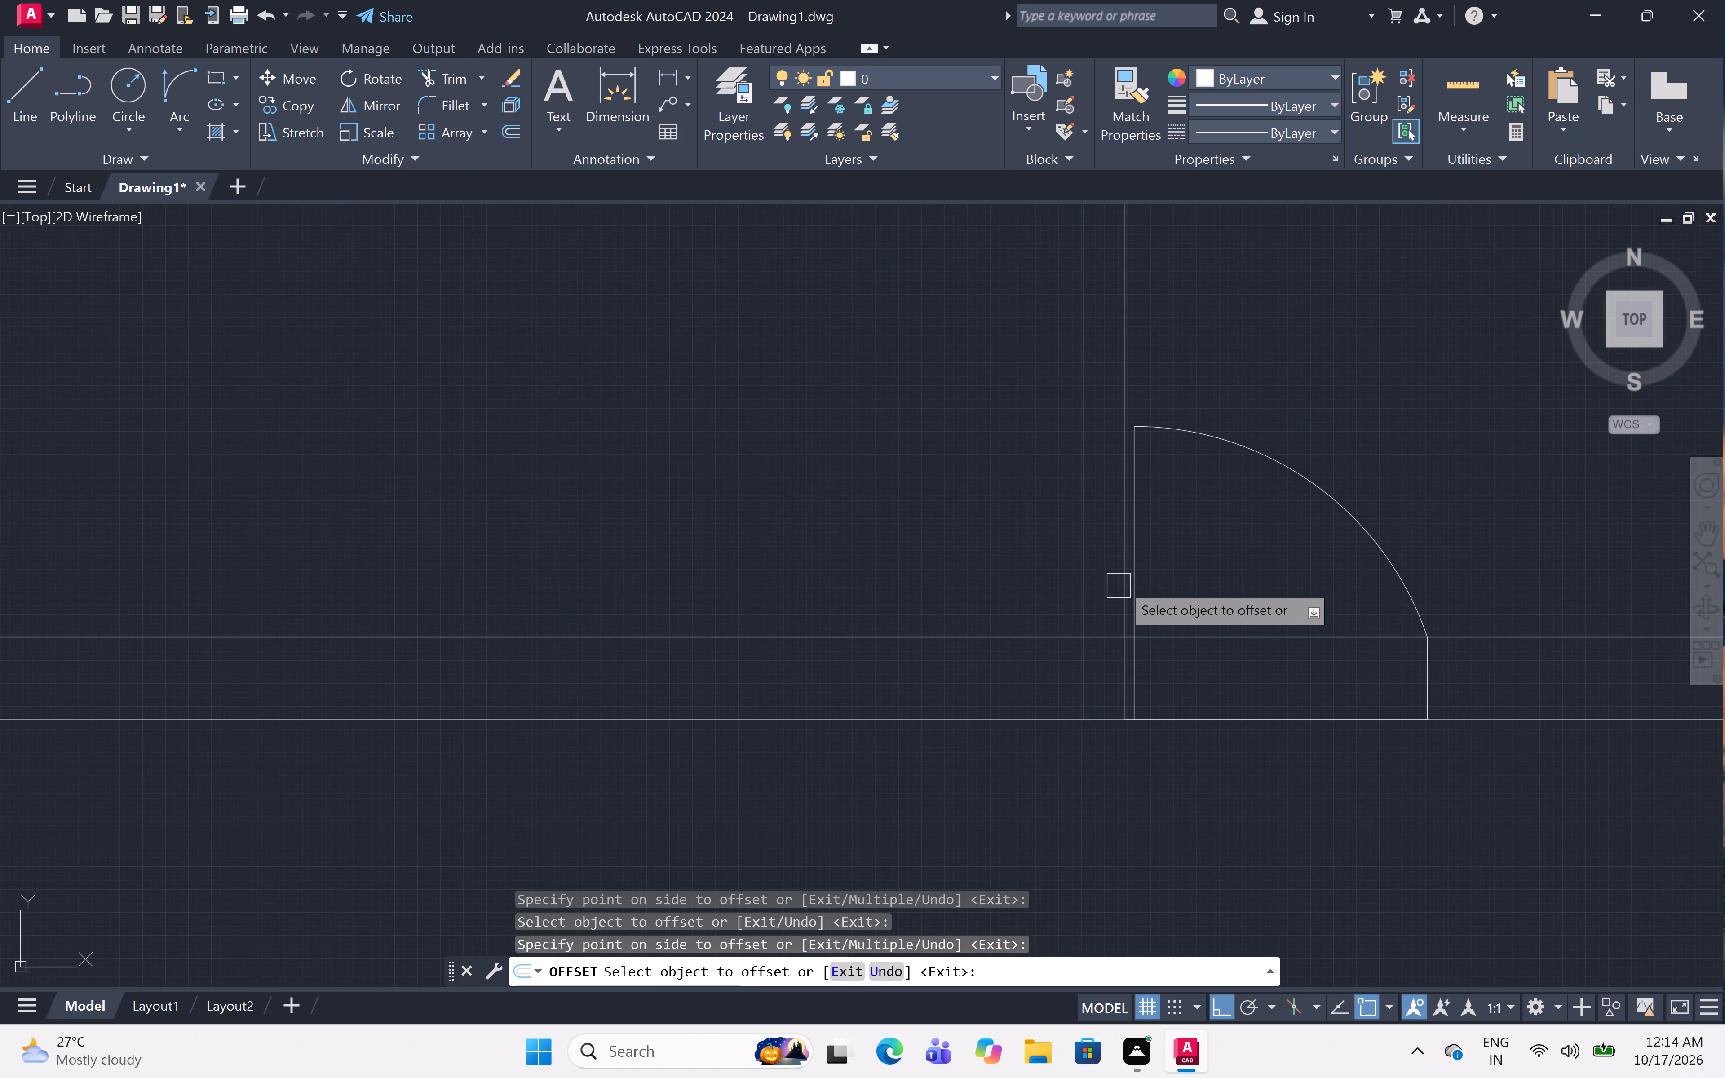
left_click(1142, 573)
left_click(1268, 565)
scroll(1202, 545, "down", 4)
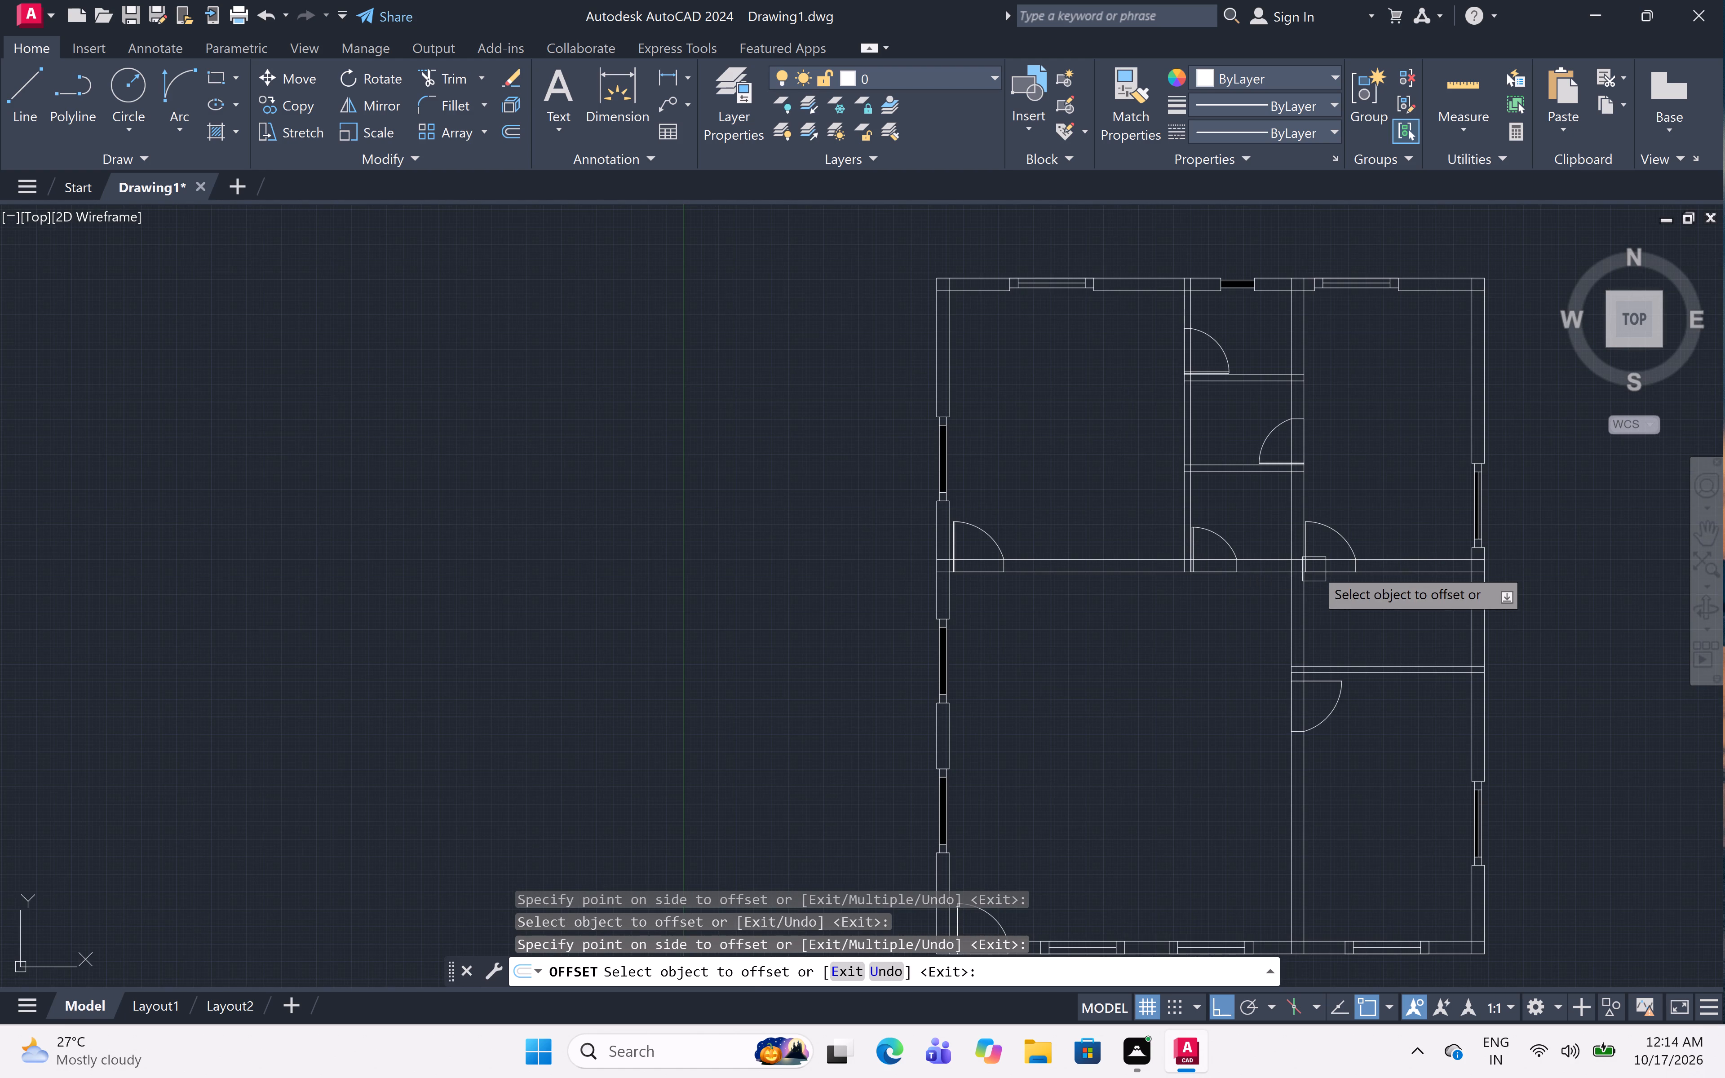
scroll(1319, 544, "up", 3)
left_click(1268, 553)
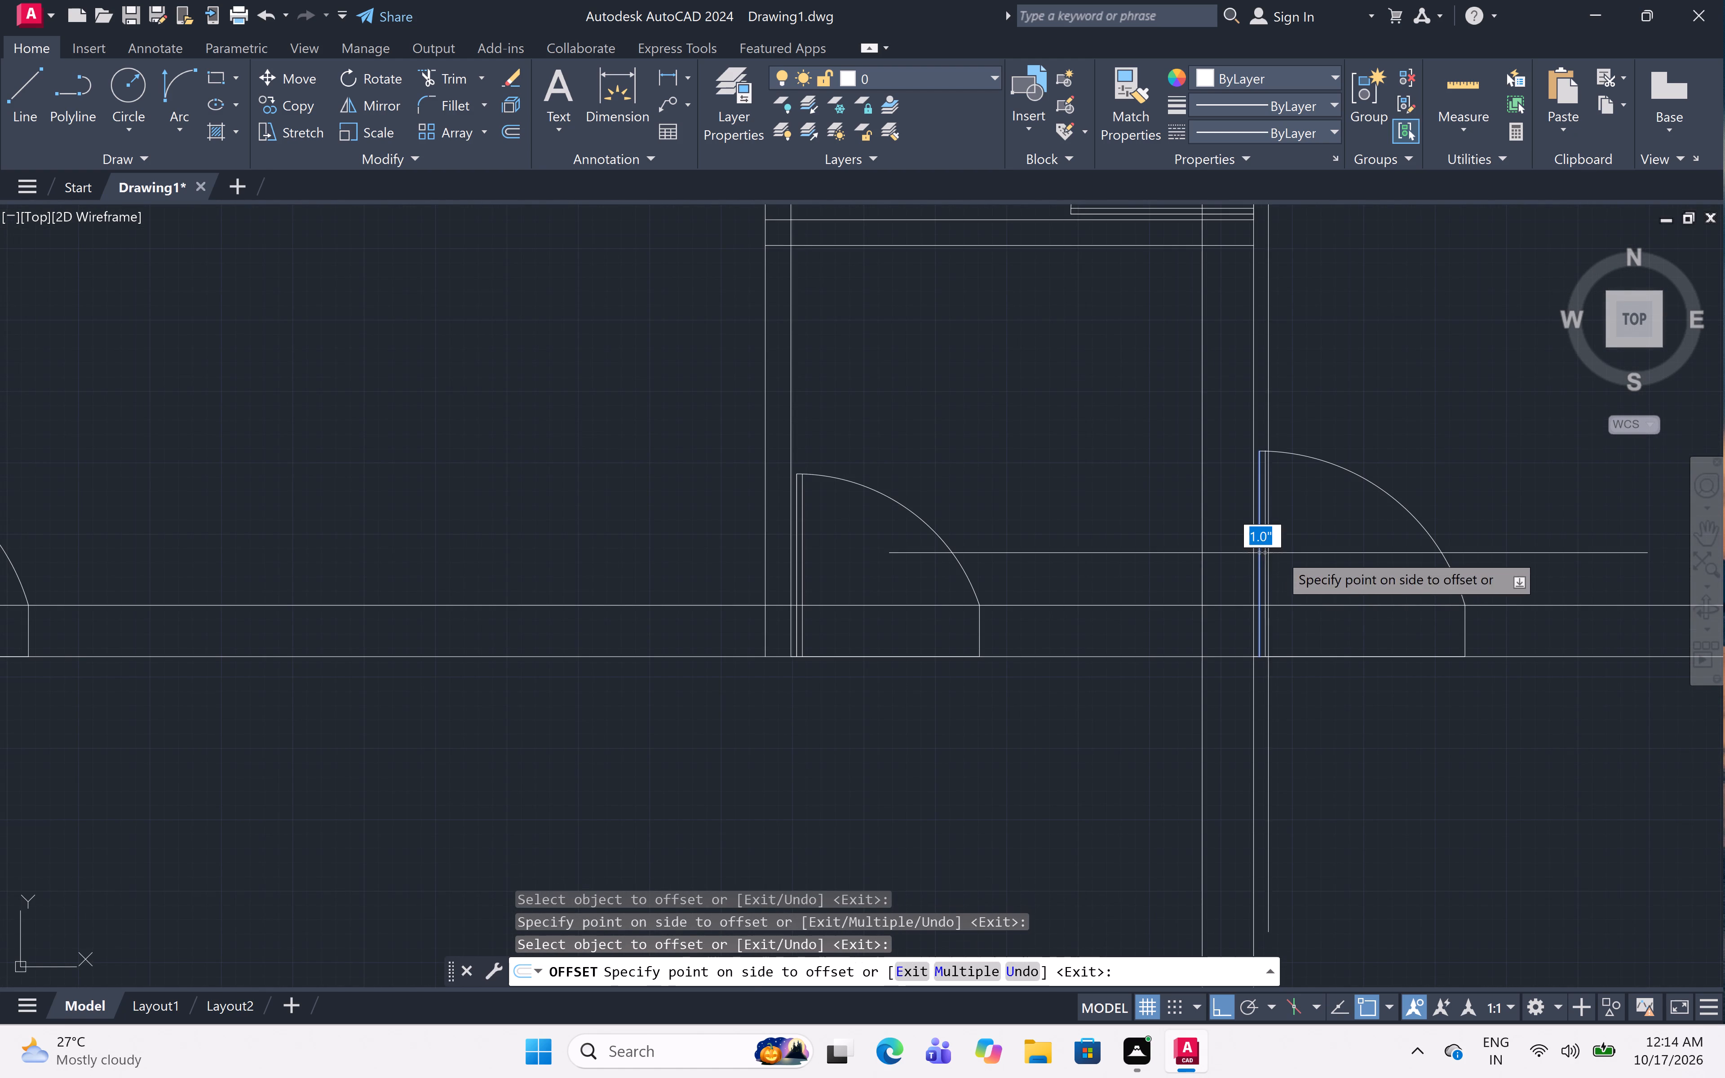
left_click(1340, 552)
Offset the lower-right room's door leaf line 1" downward, towards its swing arc.
scroll(1315, 521, "down", 4)
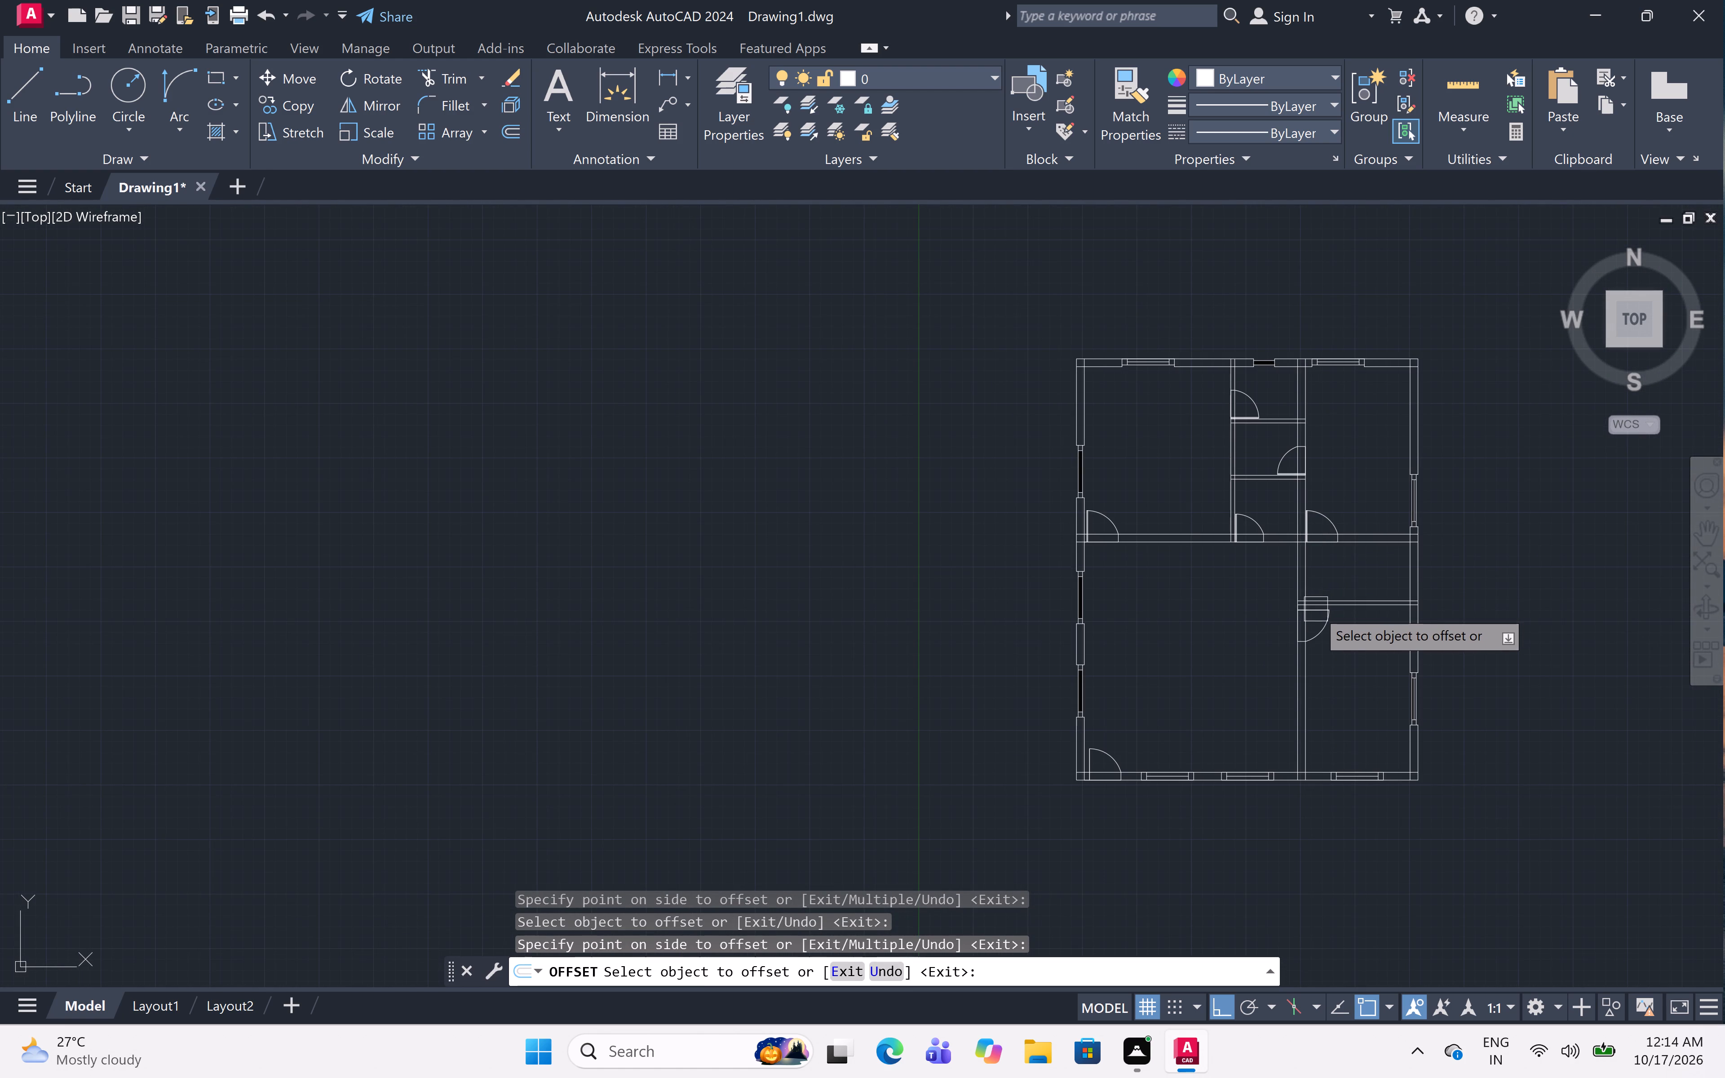
scroll(1313, 610, "up", 4)
left_click(1313, 610)
left_click(1302, 660)
Offset the entrance door's leaf line 1" to the right, towards its swing arc, and end the offsetting.
scroll(1312, 588, "down", 4)
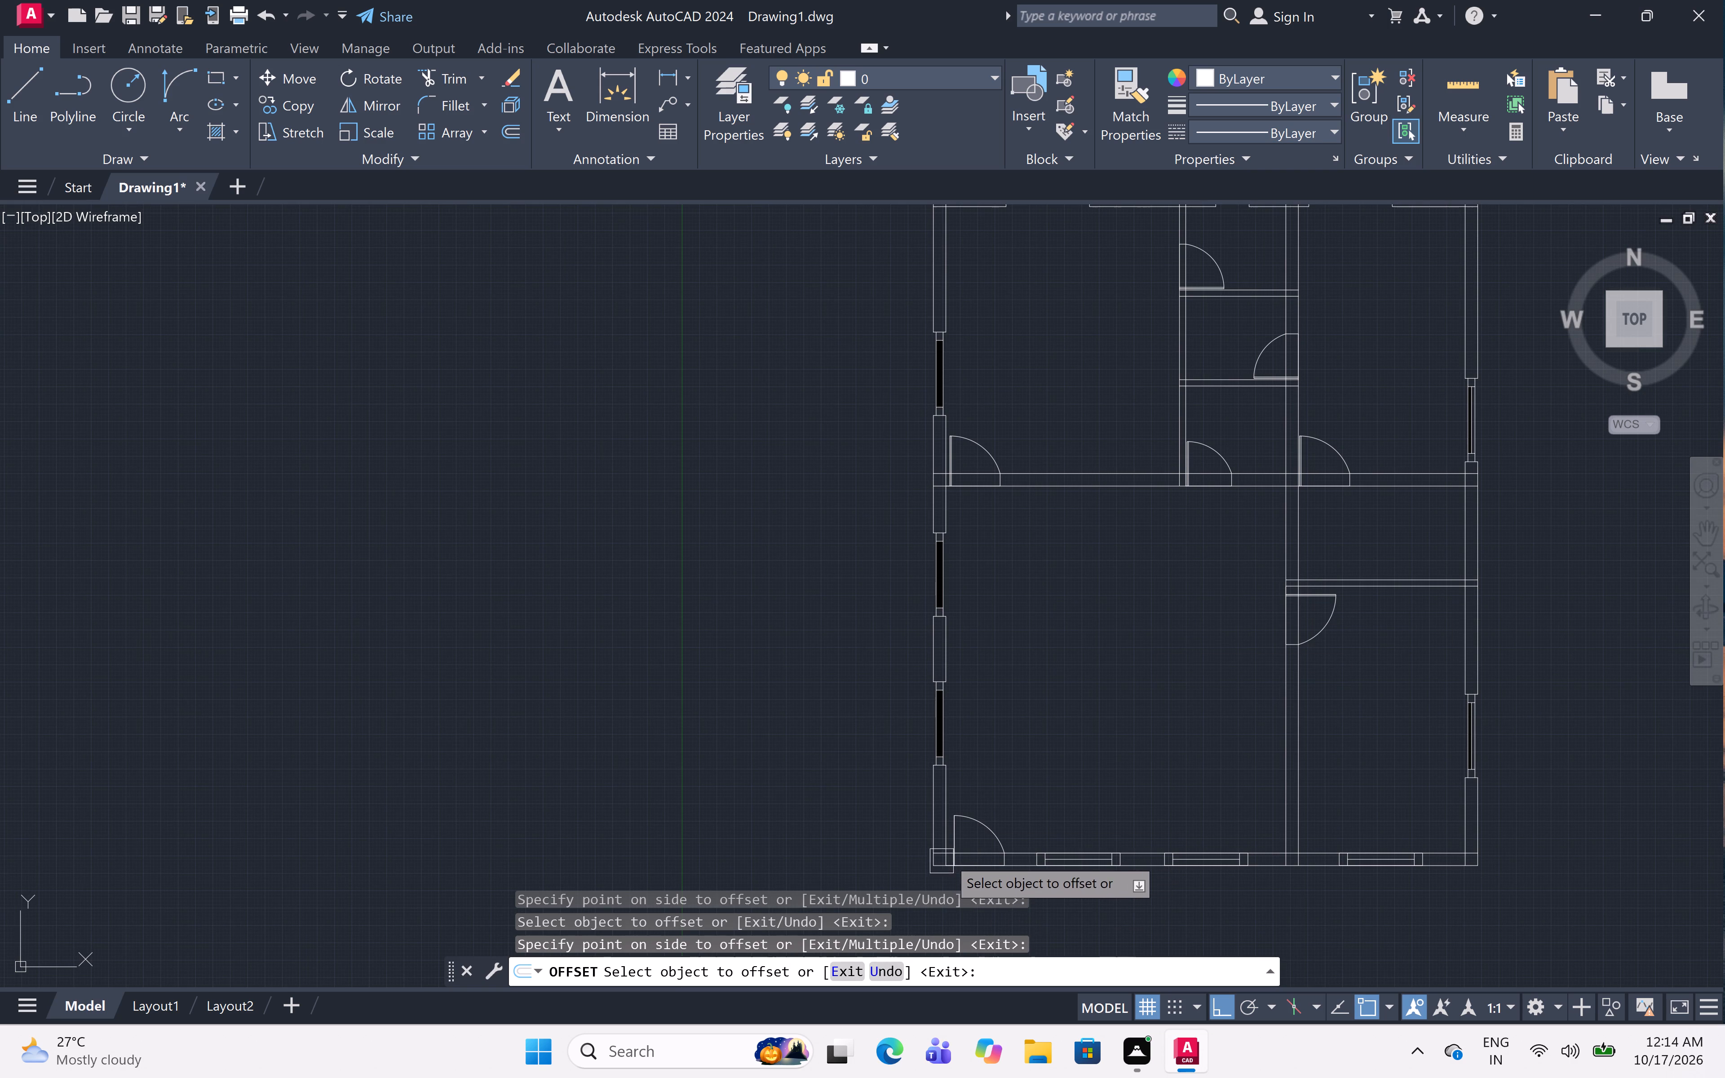
scroll(960, 855, "up", 5)
left_click(905, 767)
left_click(970, 767)
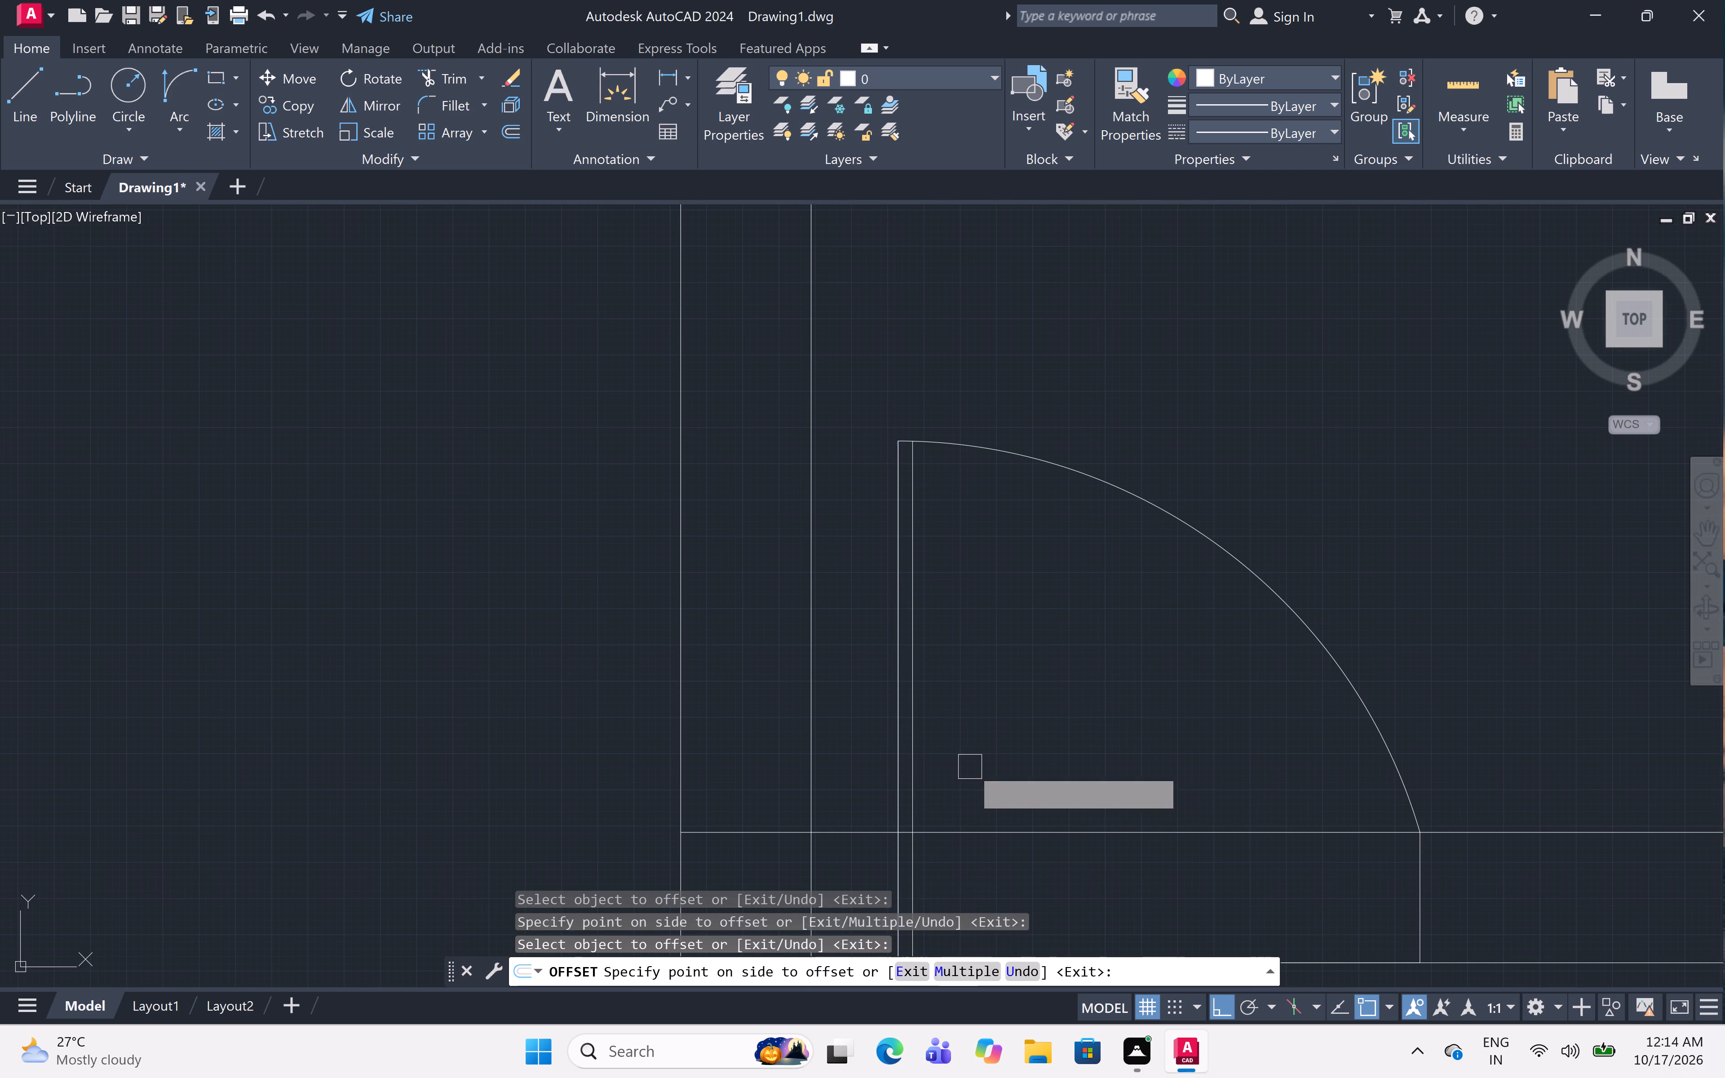
scroll(970, 766, "down", 6)
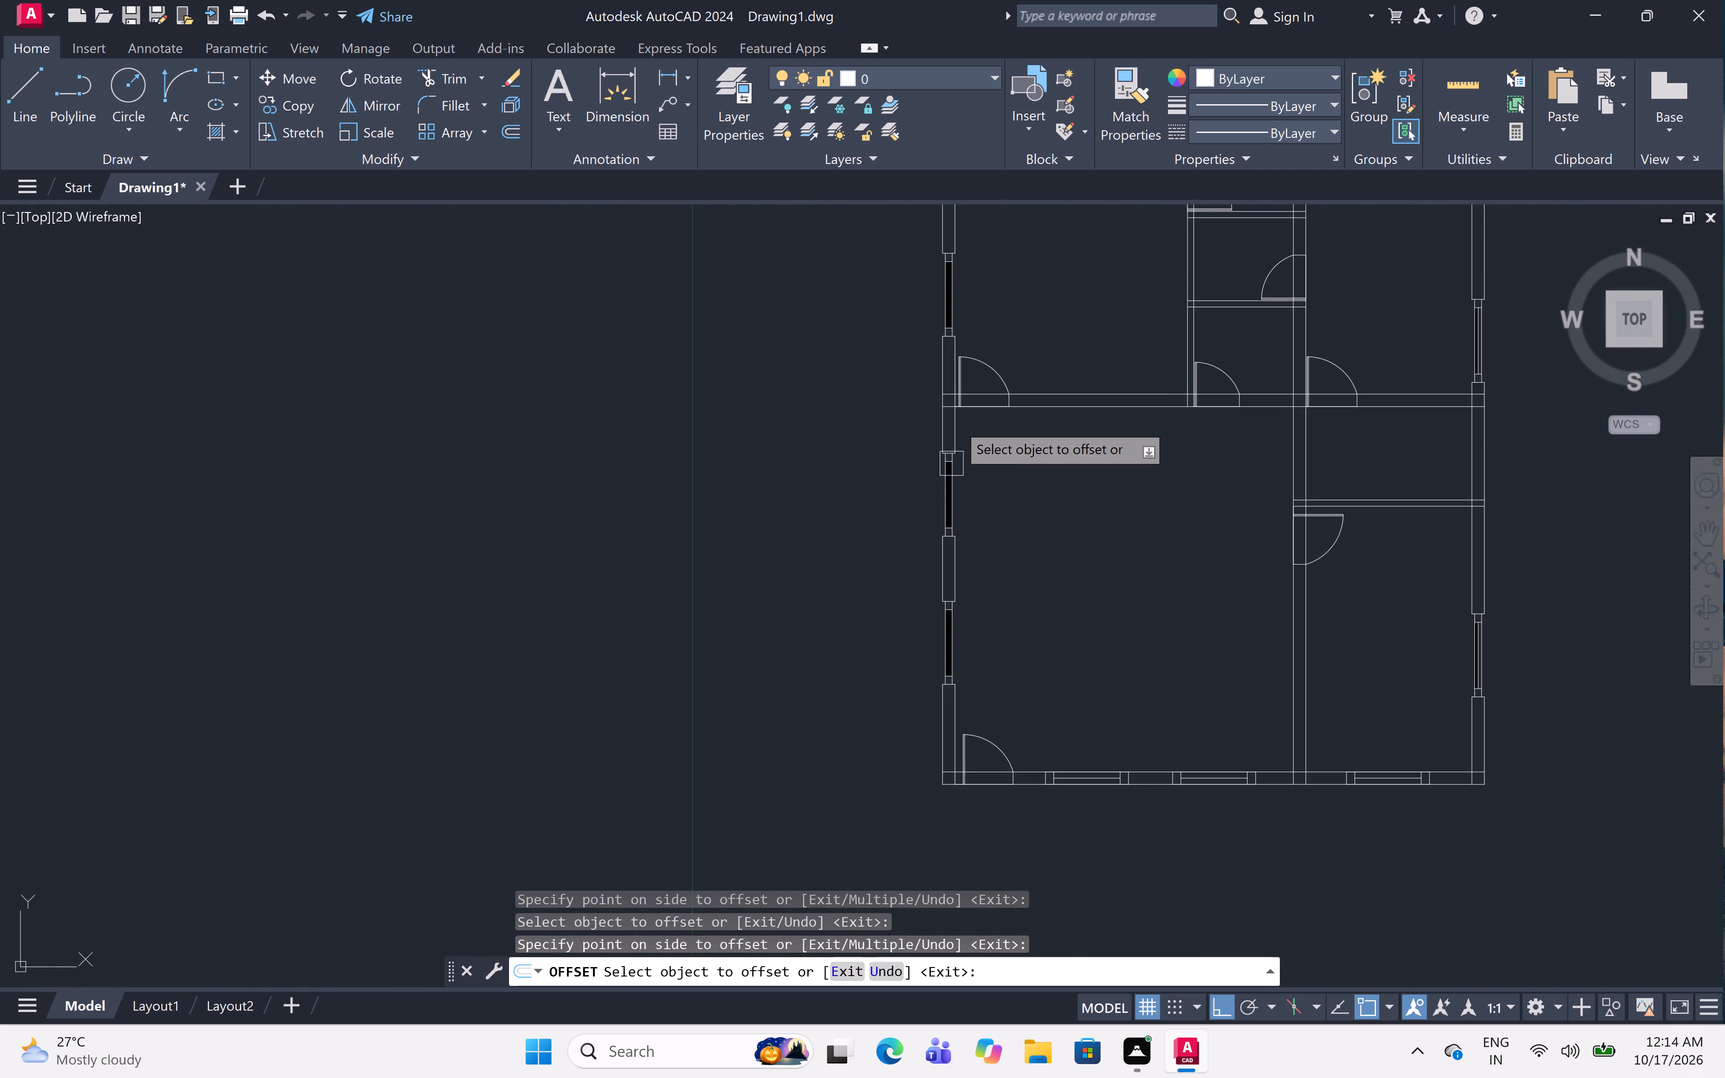
scroll(968, 358, "up", 2)
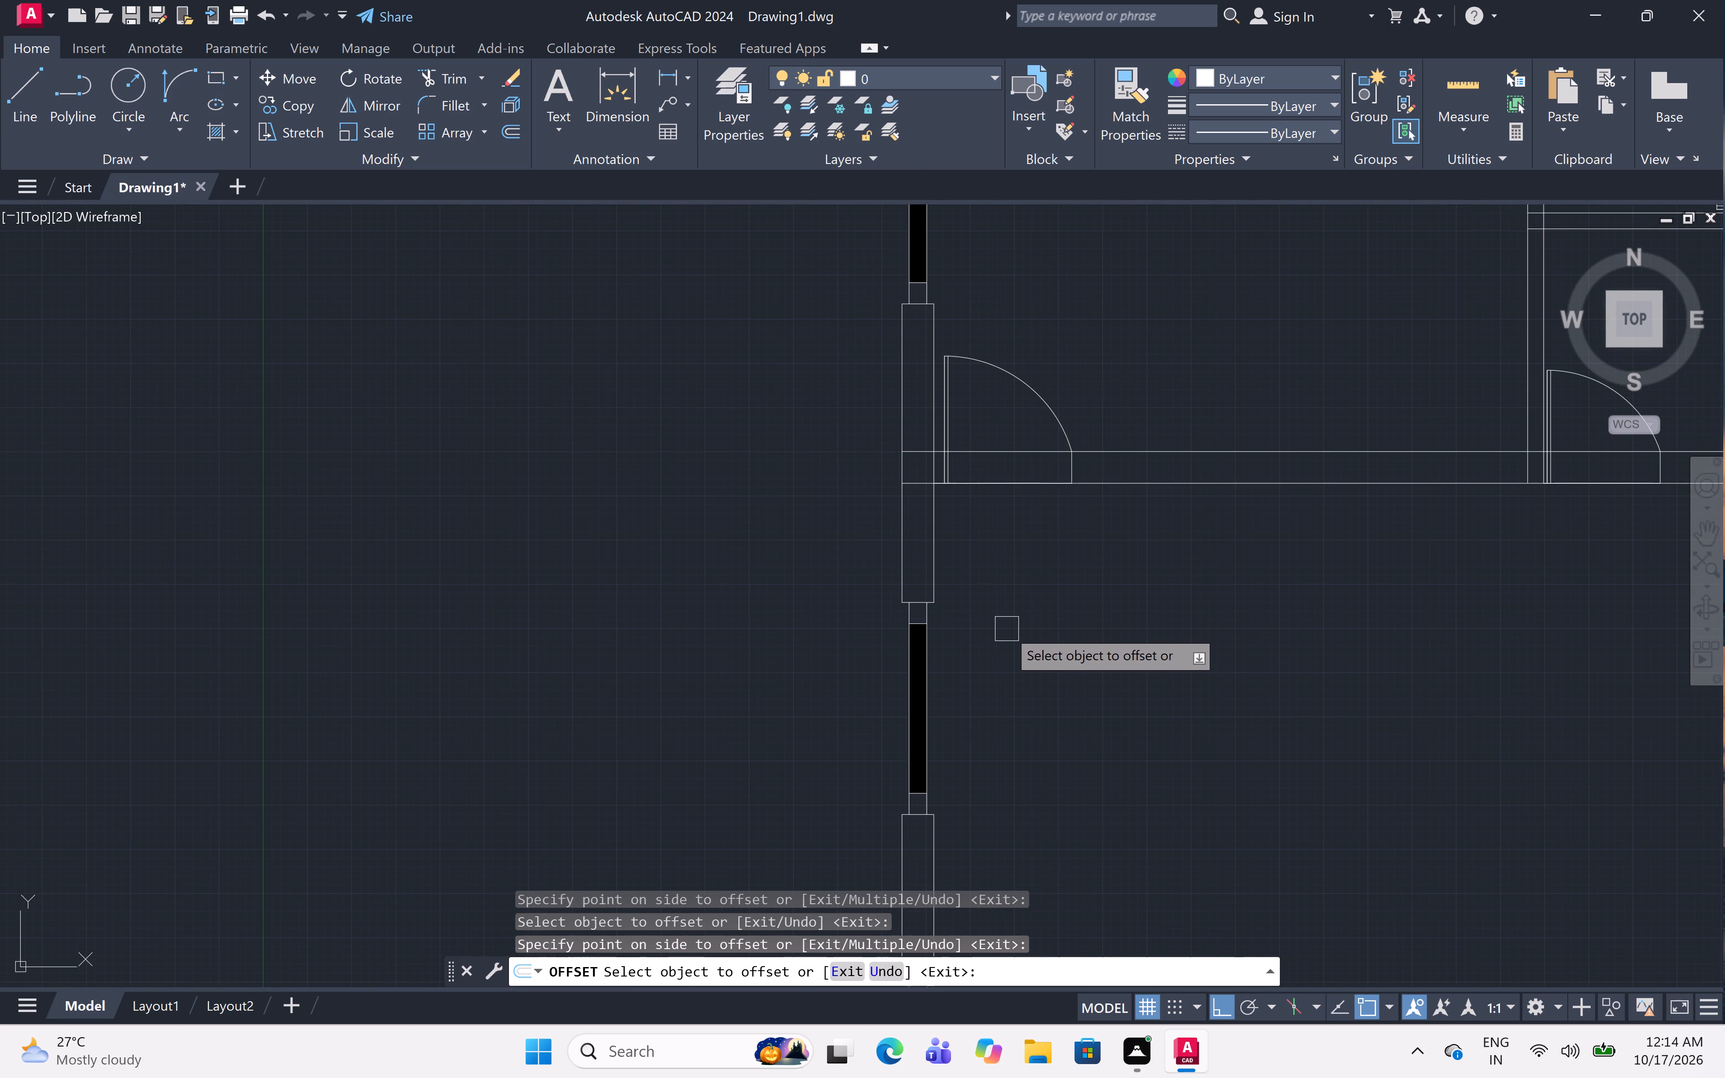
key("Escape")
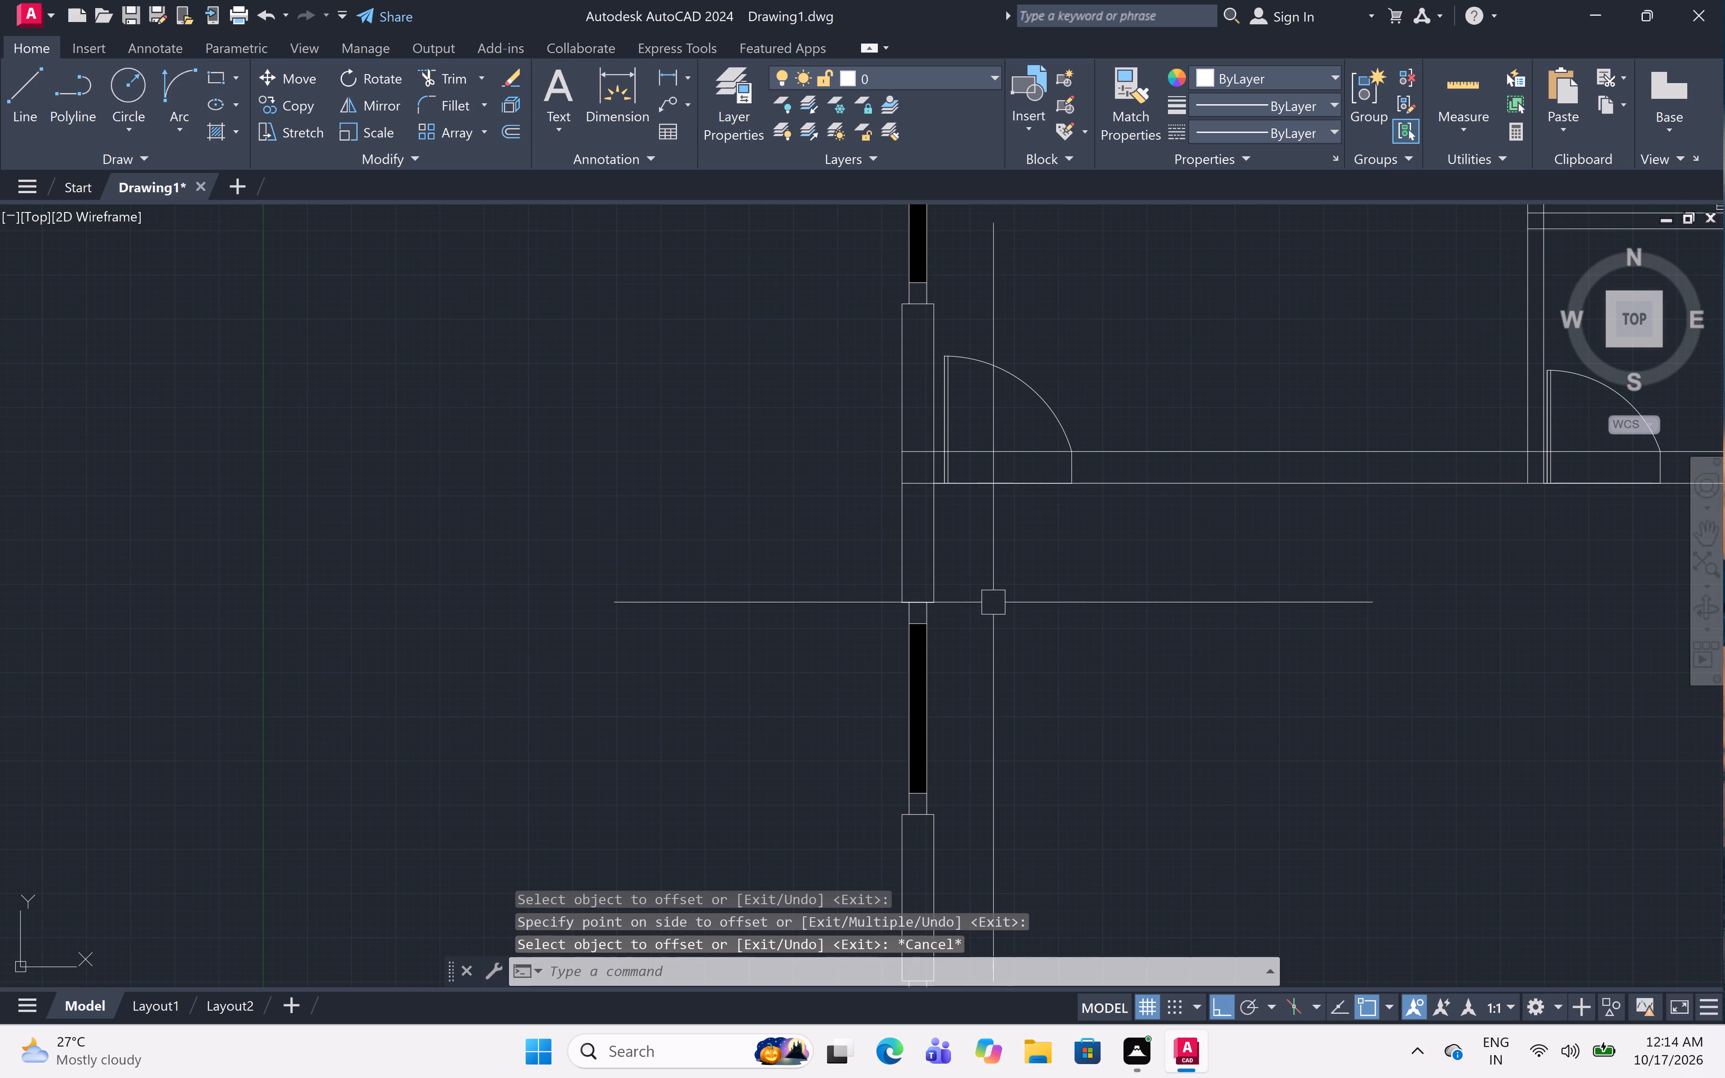
Trim both horizontal wall lines across the upper-left room's door opening.
key("t")
type("r")
key("space")
left_click(986, 430)
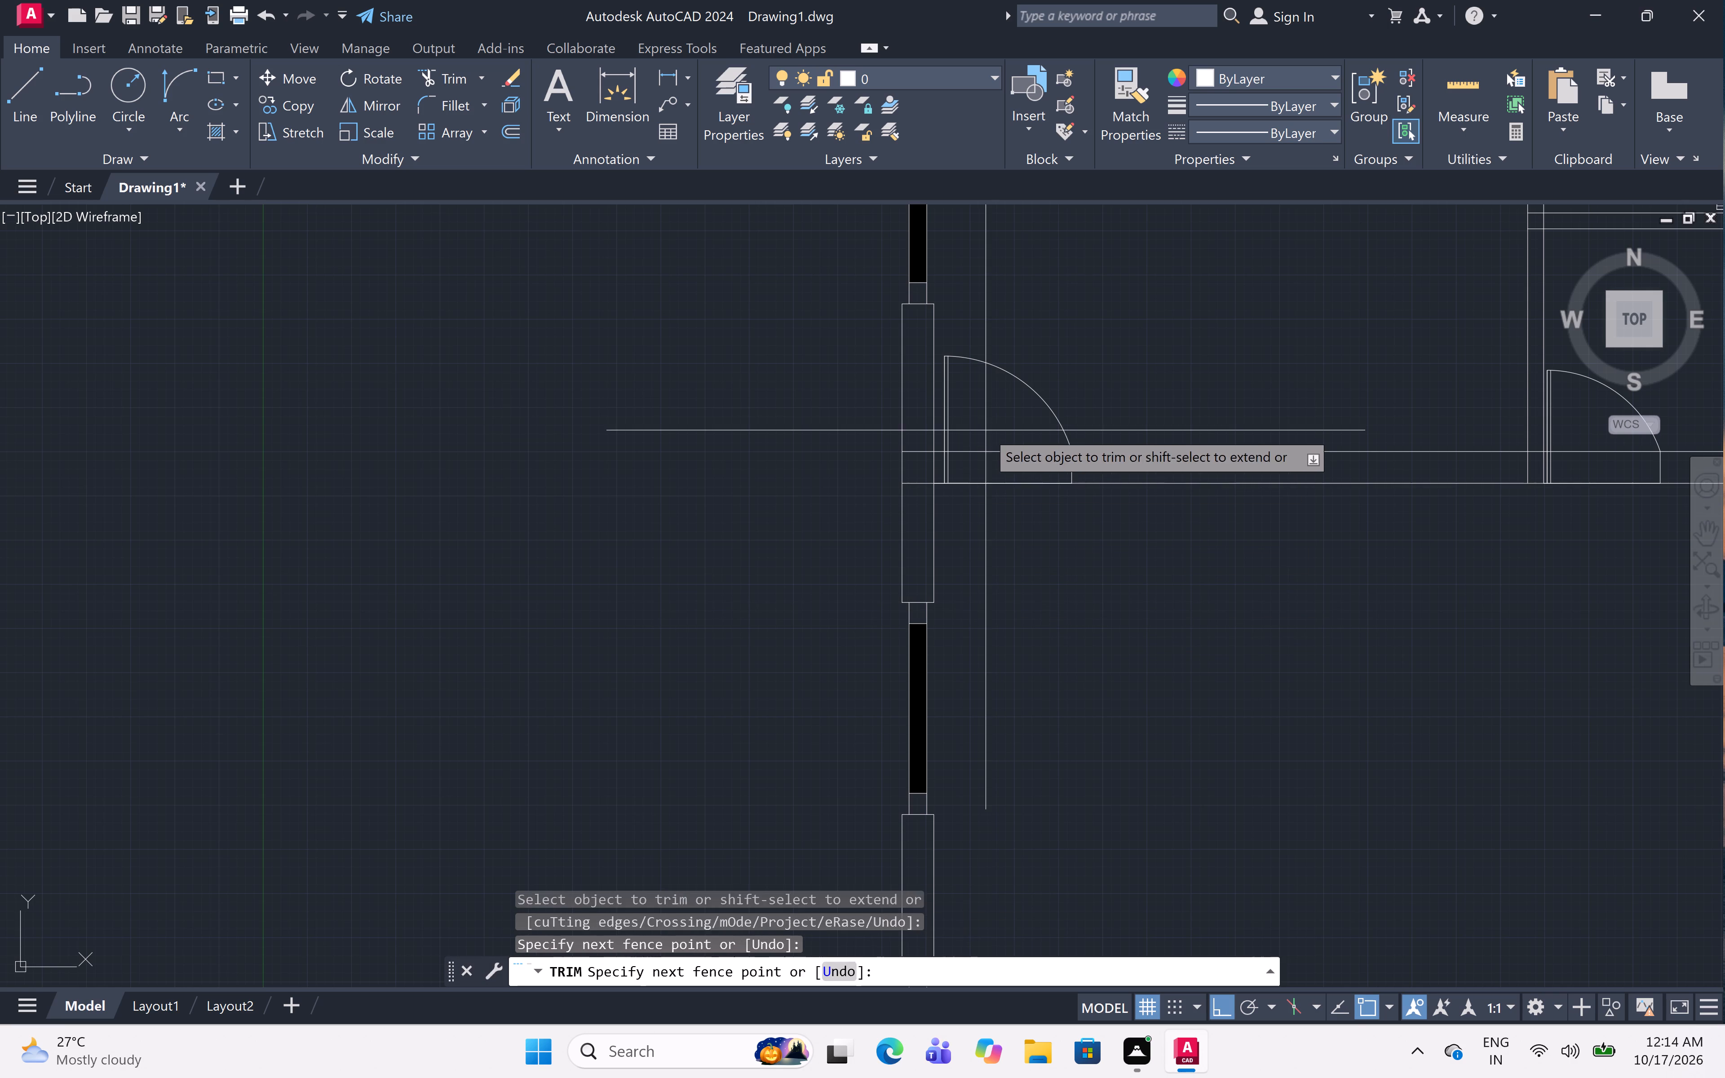
left_click(986, 535)
Trim the vertical wall lines across the door openings of the upper and middle small rooms.
scroll(986, 535, "down", 3)
scroll(1122, 373, "up", 4)
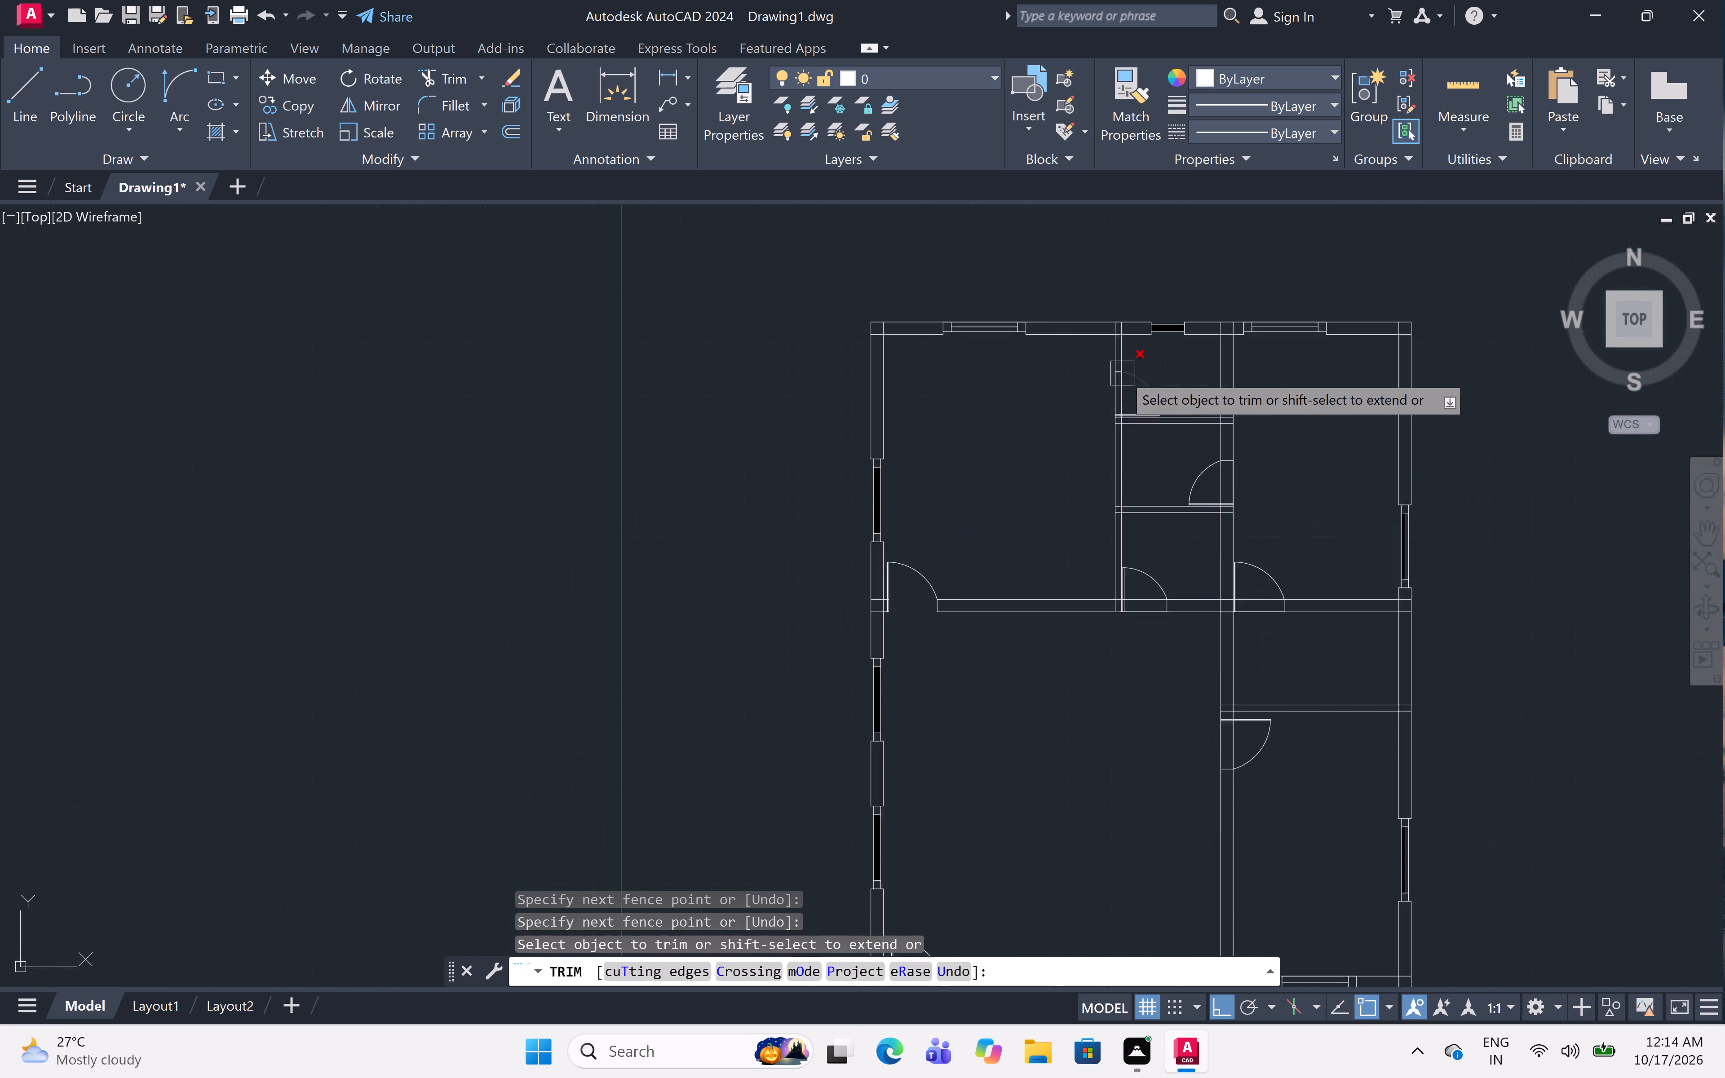
left_click(1140, 435)
left_click(996, 470)
scroll(1009, 464, "down", 2)
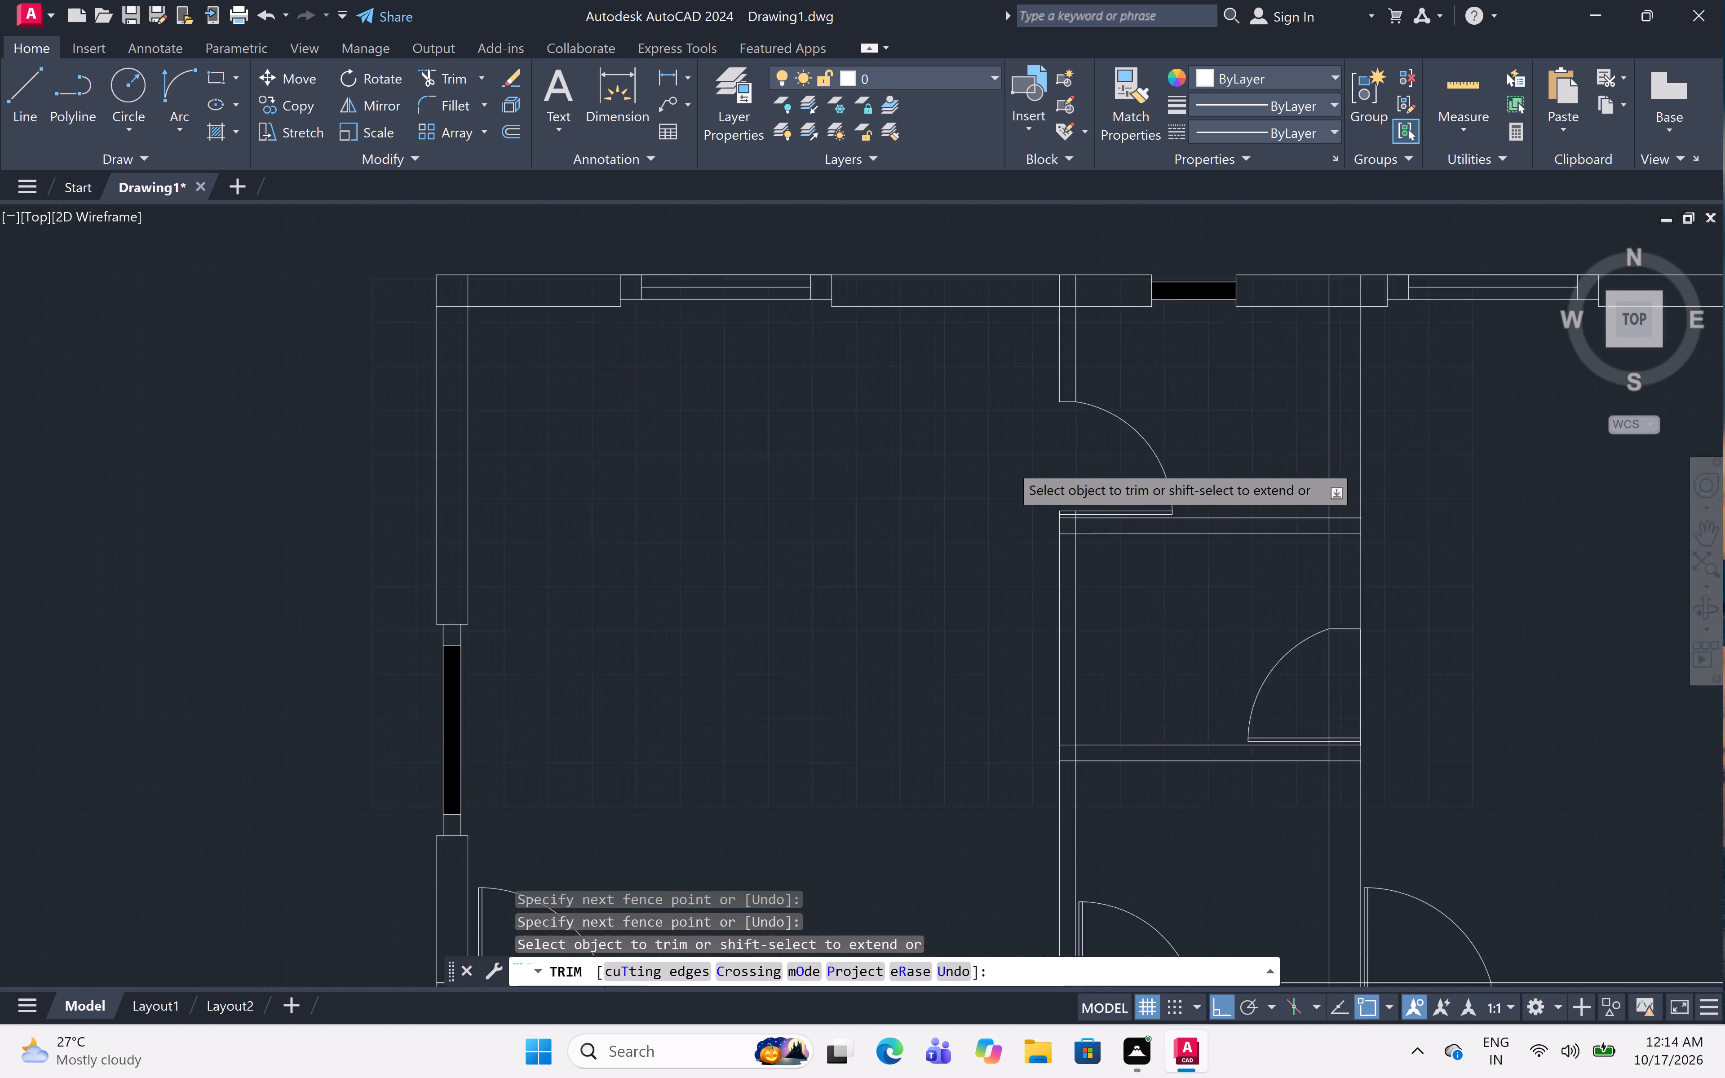
left_click(1211, 614)
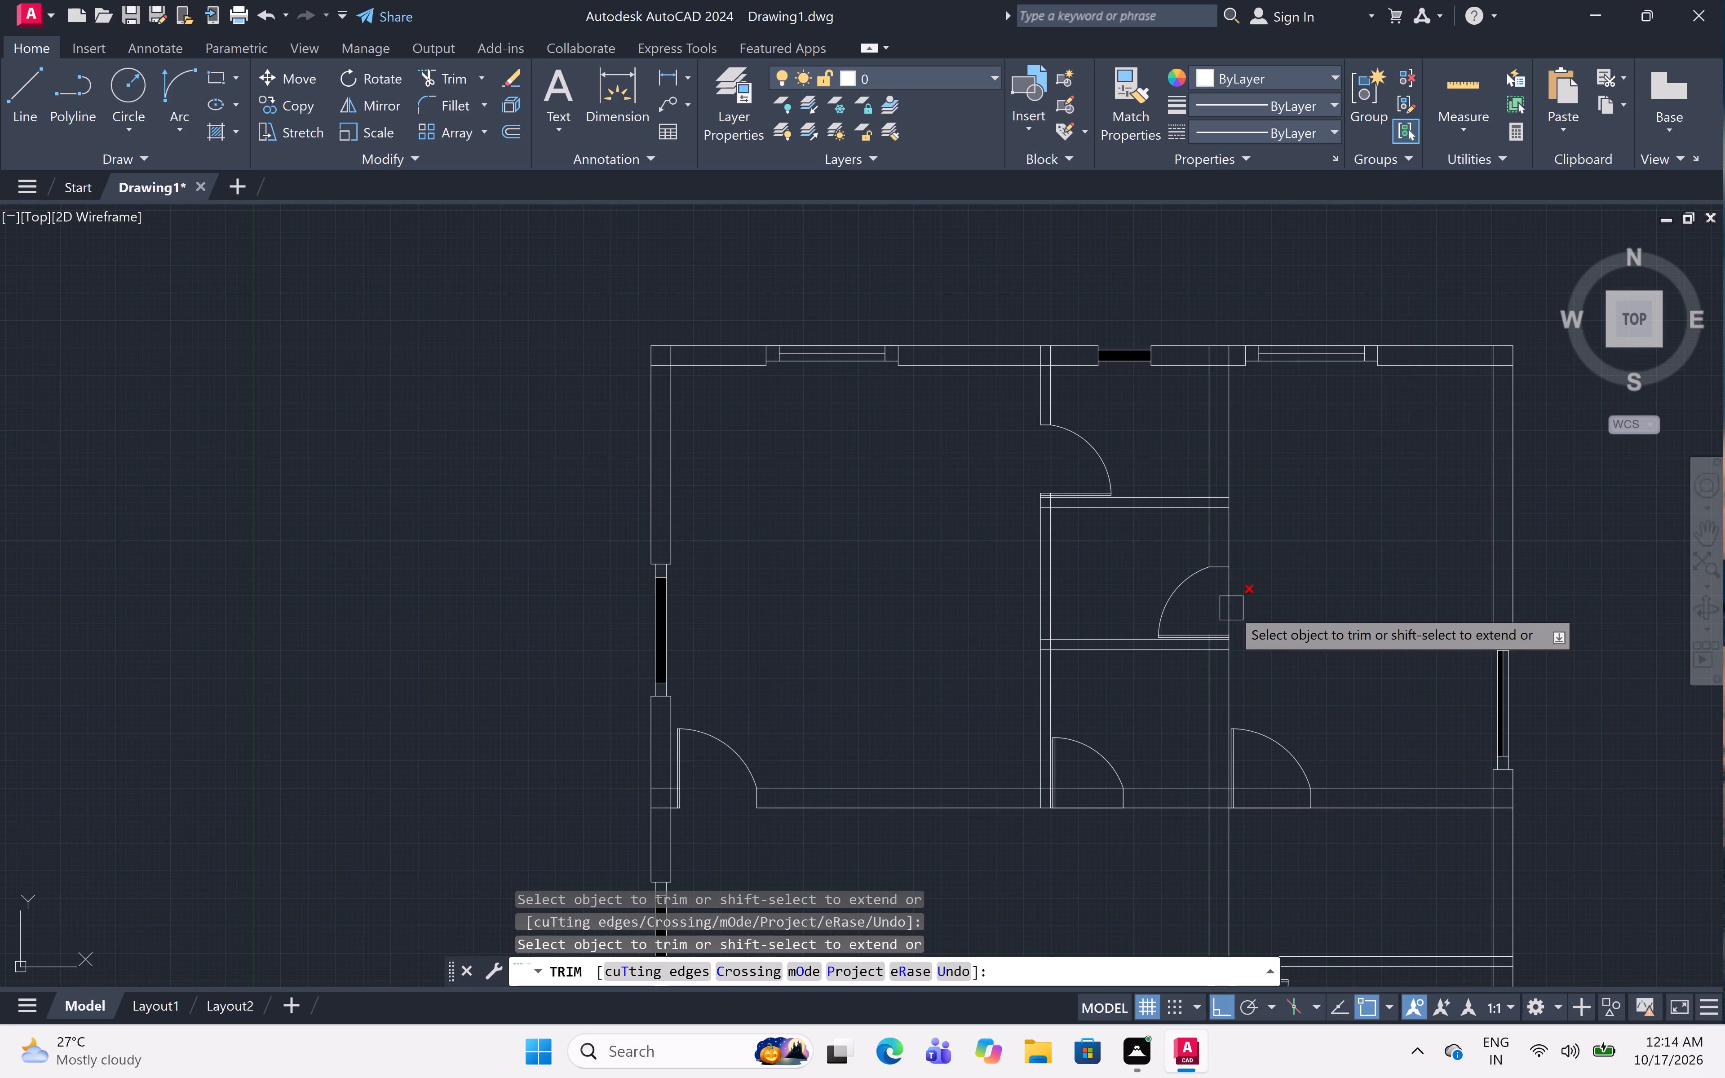
left_click(1233, 608)
left_click(1223, 600)
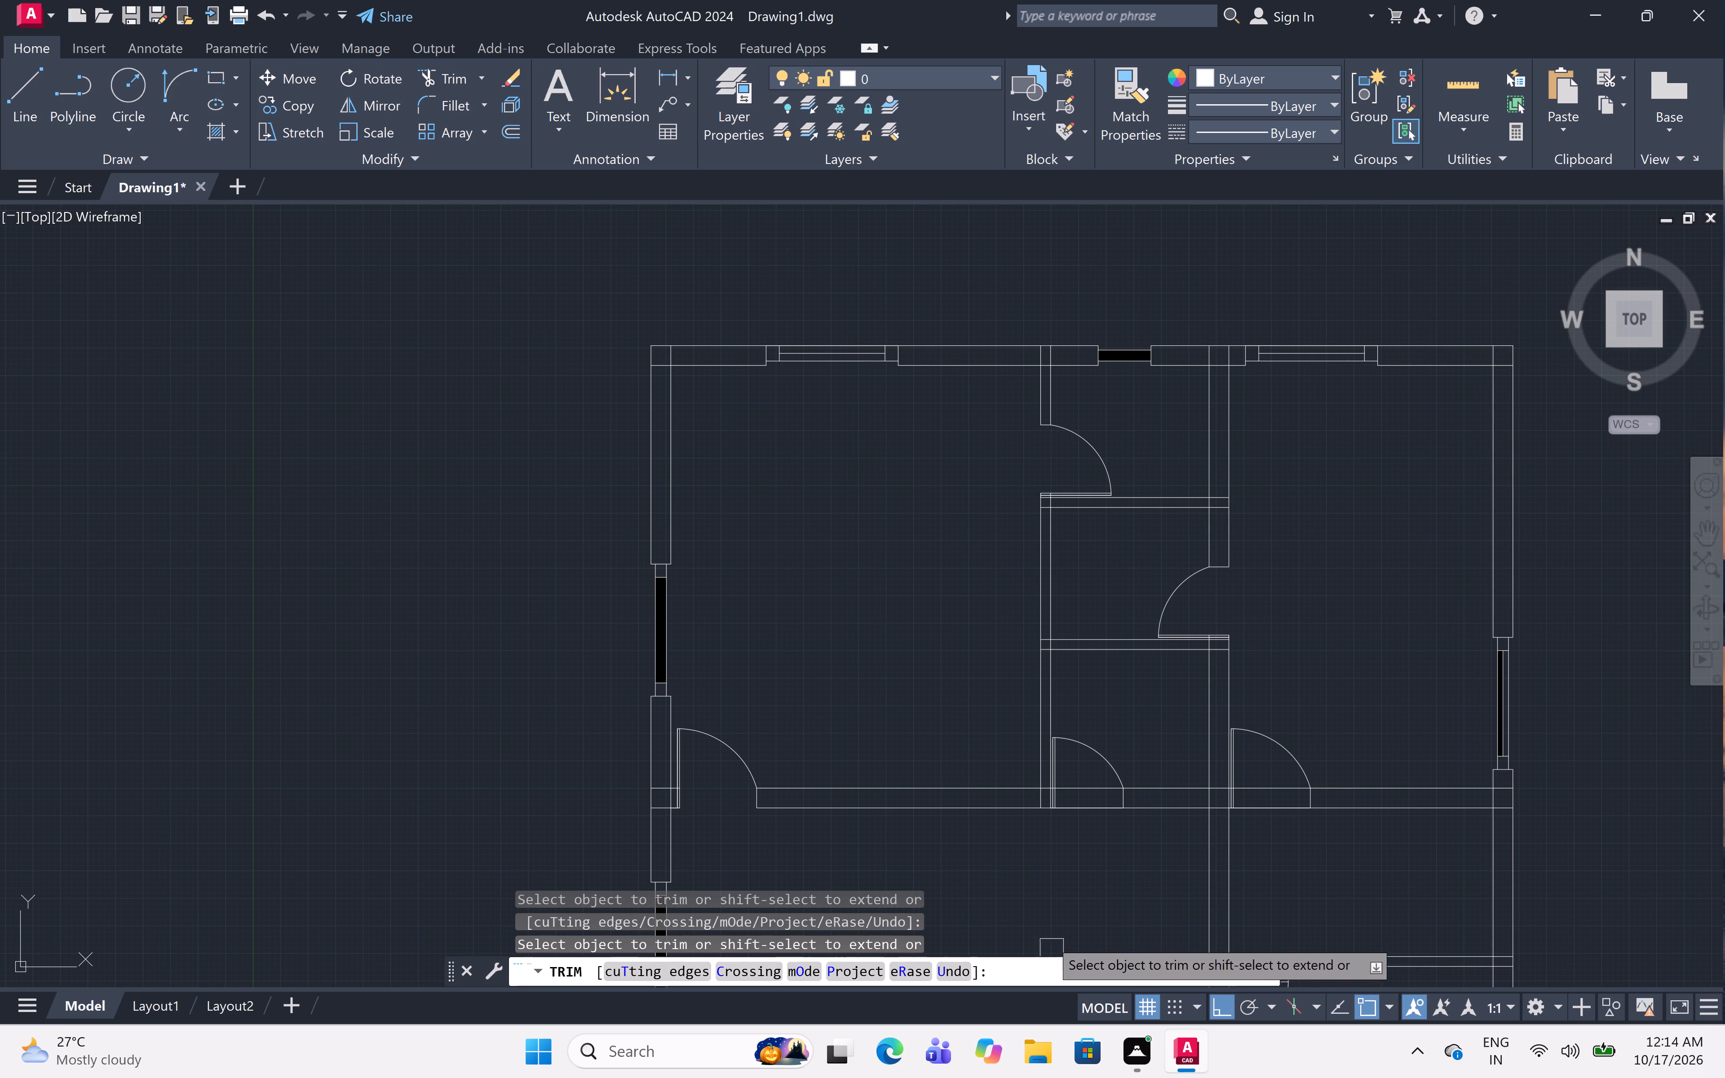
Trim the horizontal wall lines across the door openings of the lower small room and the upper-right room.
scroll(1072, 862, "up", 1)
left_click(1088, 739)
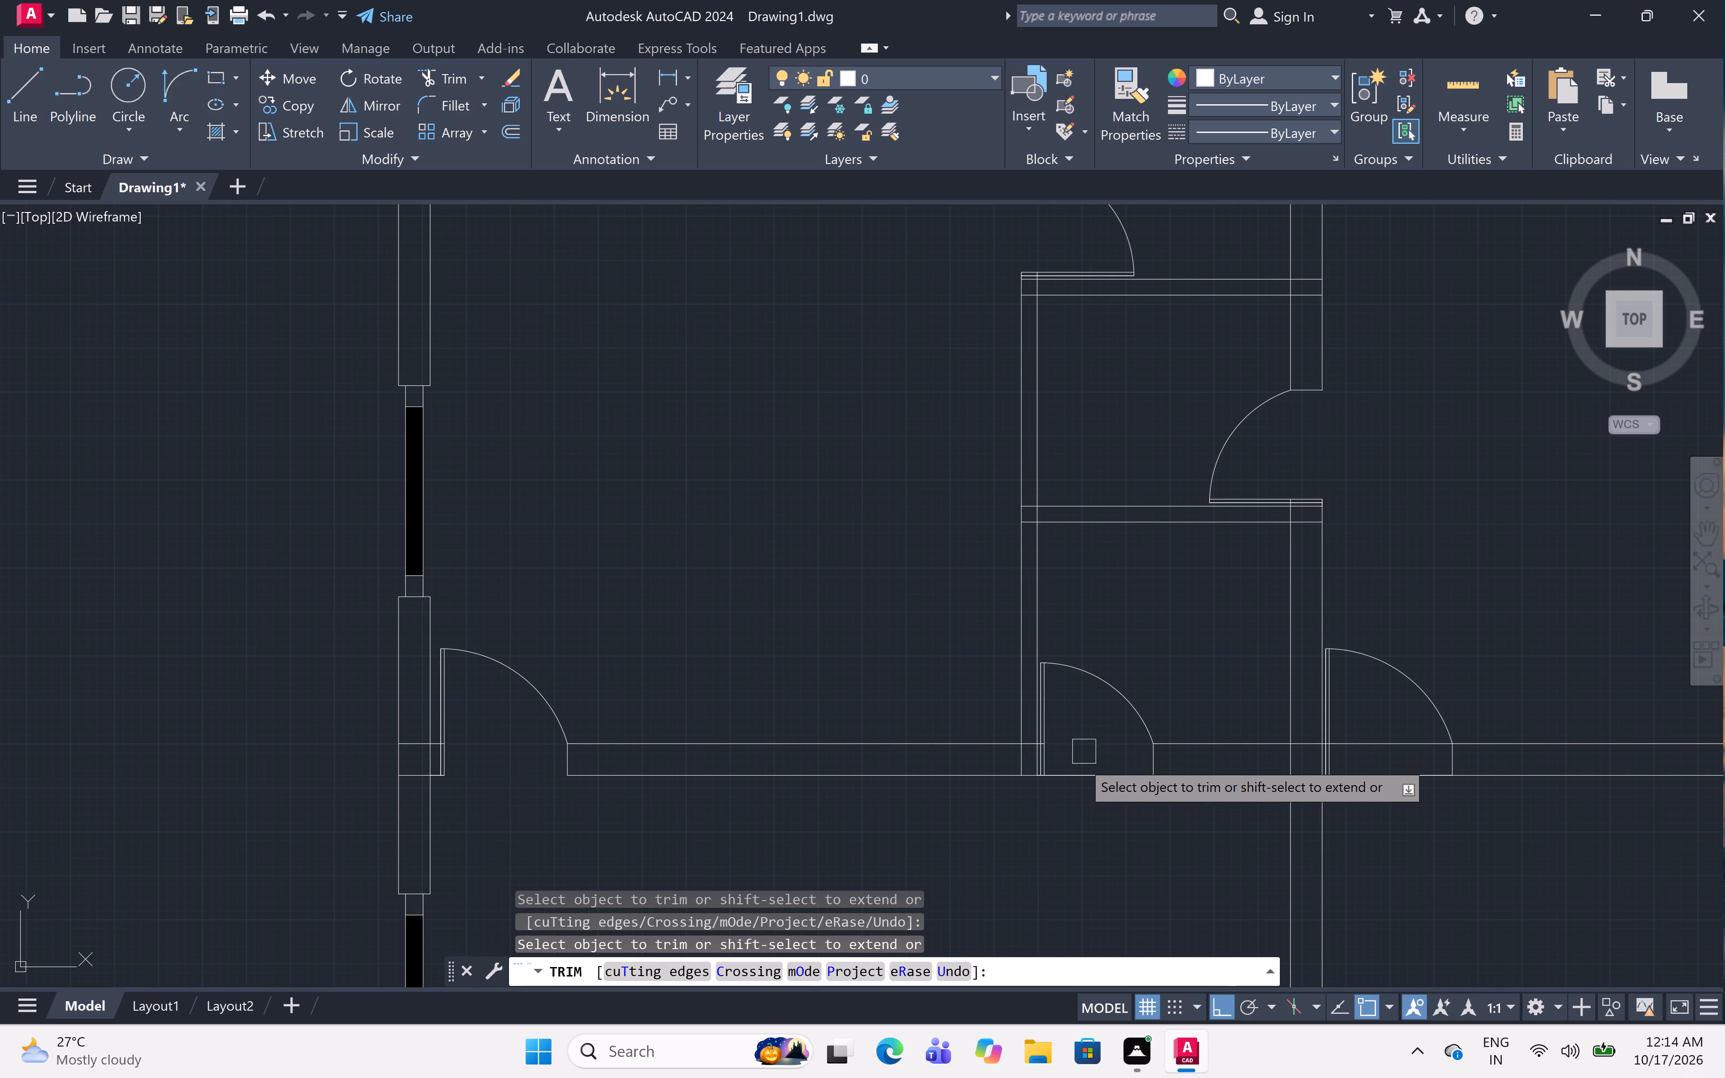
left_click(1079, 770)
left_click(1080, 786)
left_click(1081, 776)
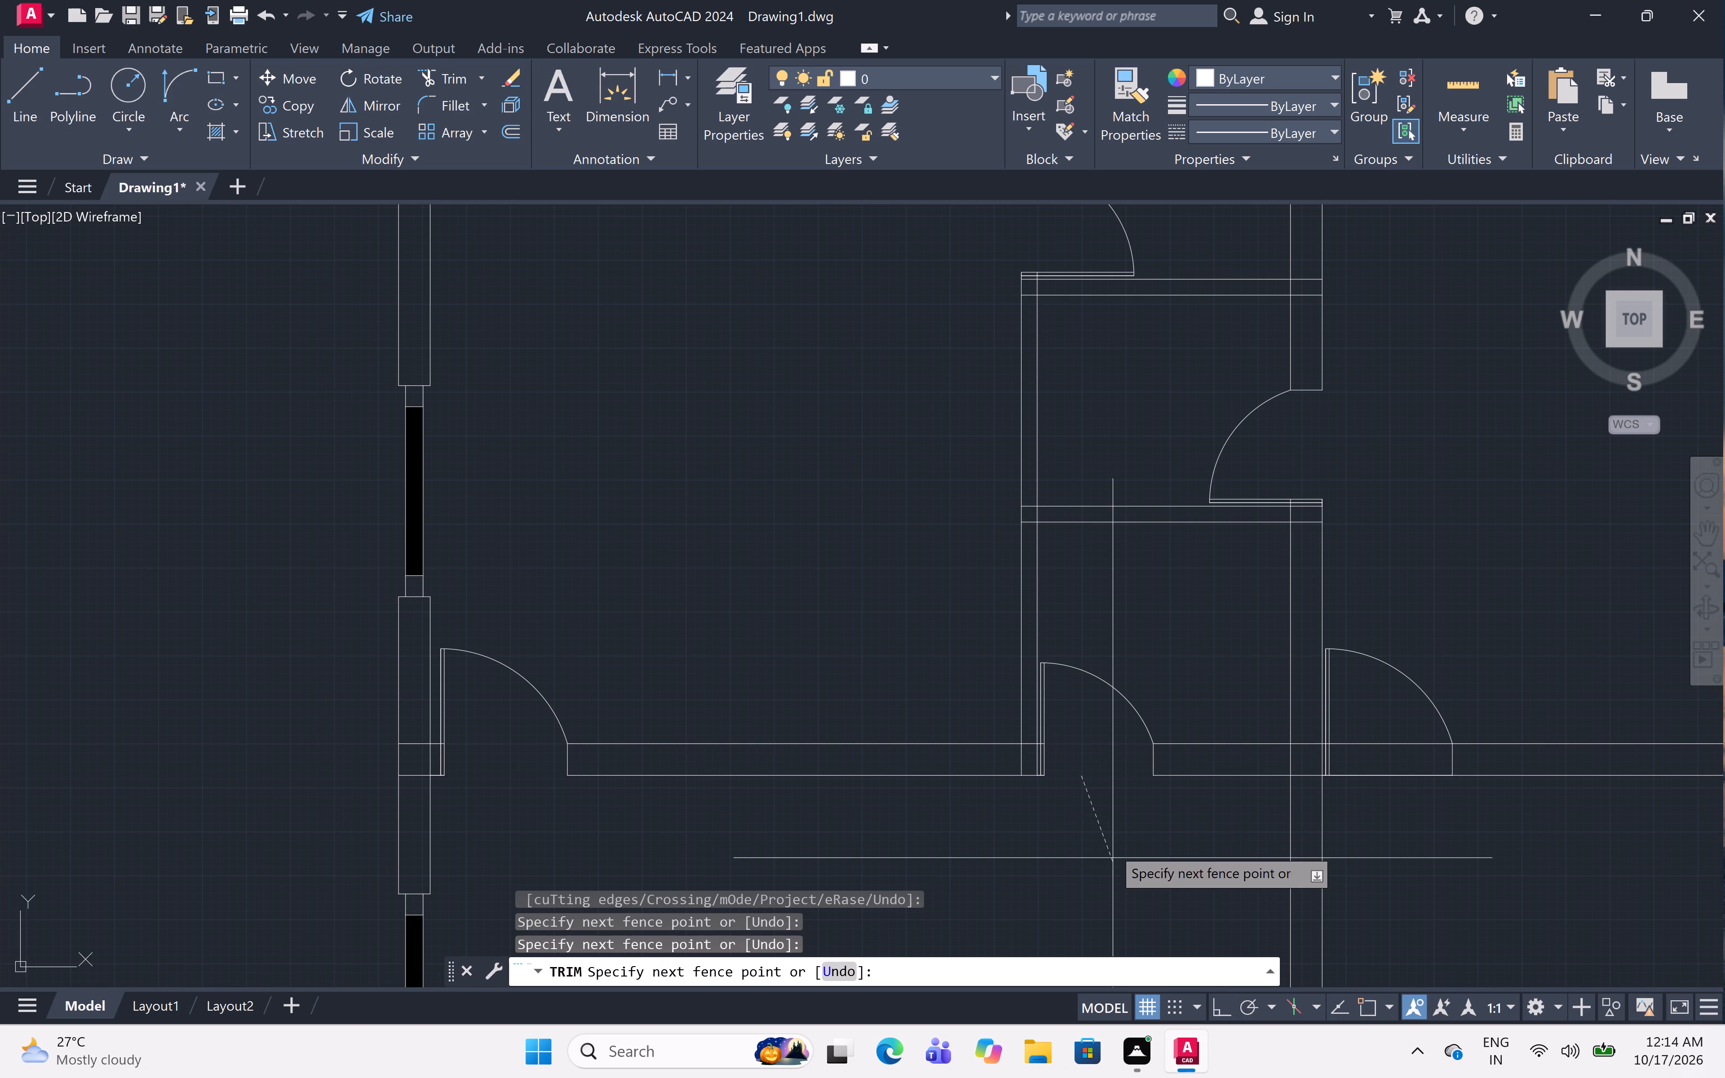
left_click(1111, 843)
left_click(1394, 730)
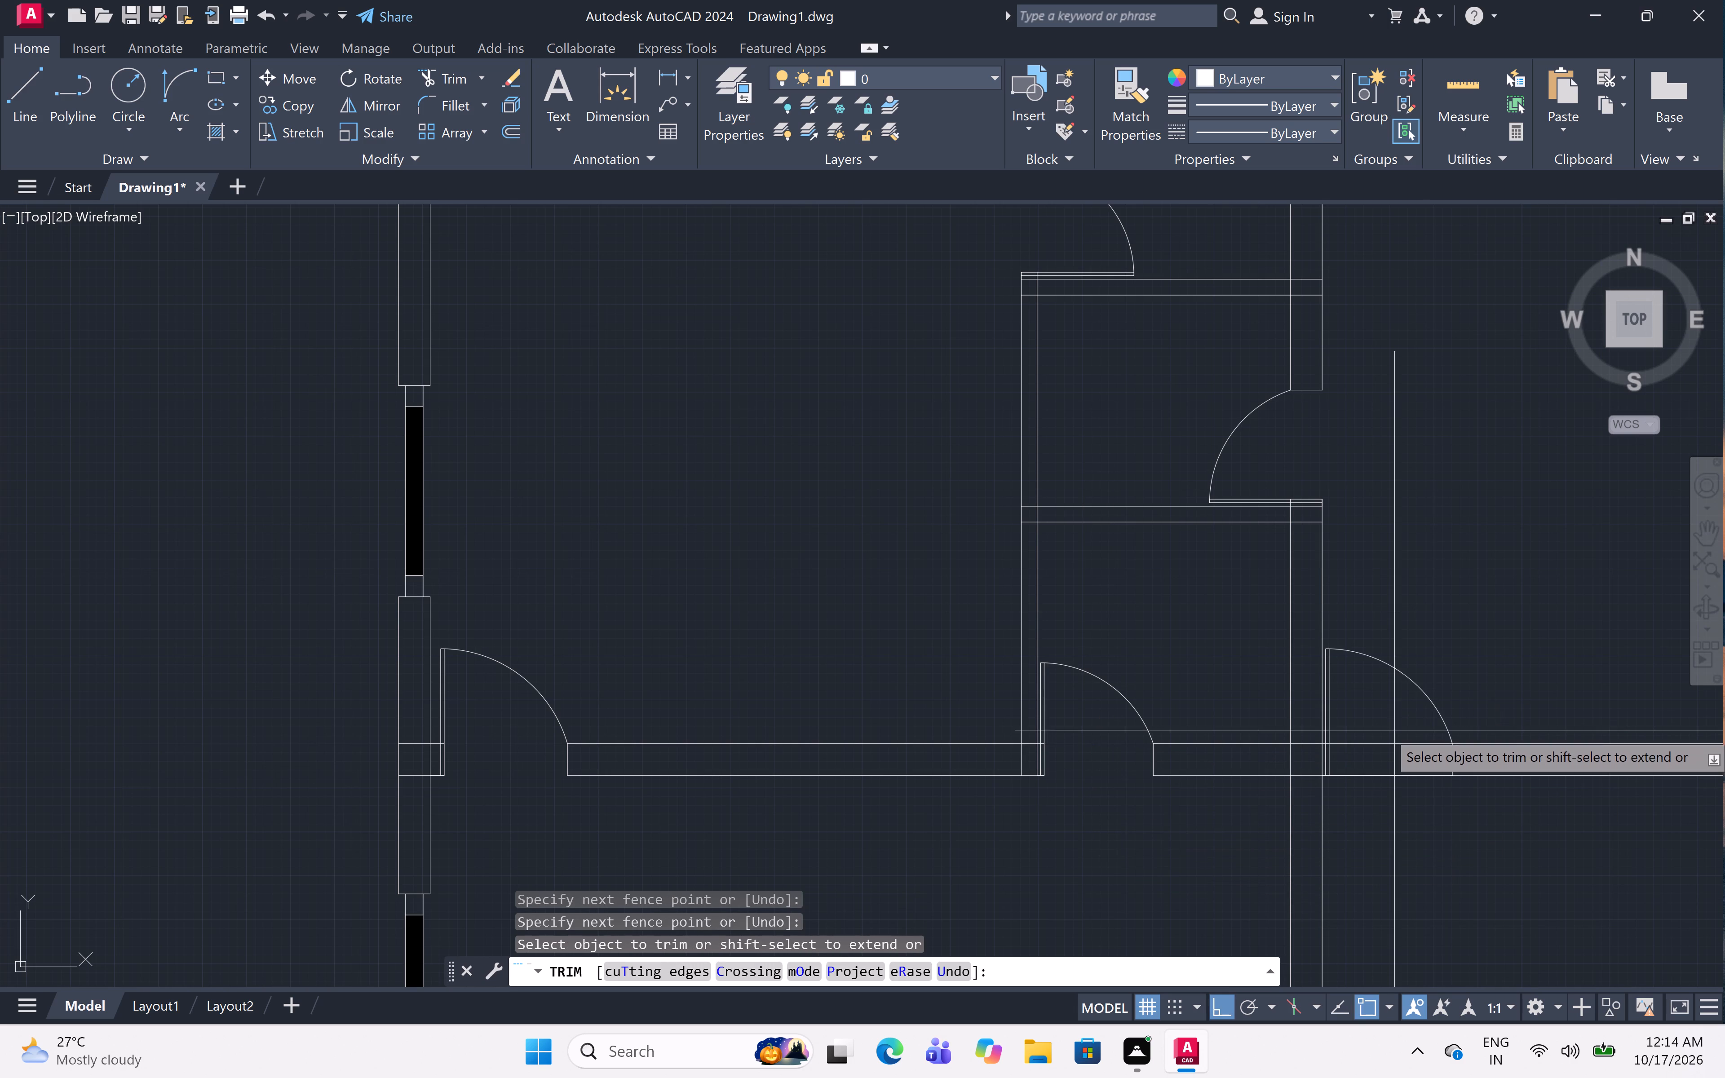
left_click(1393, 792)
Trim both vertical wall lines across the lower-right room's door opening.
scroll(1381, 760, "down", 3)
scroll(1435, 693, "down", 1)
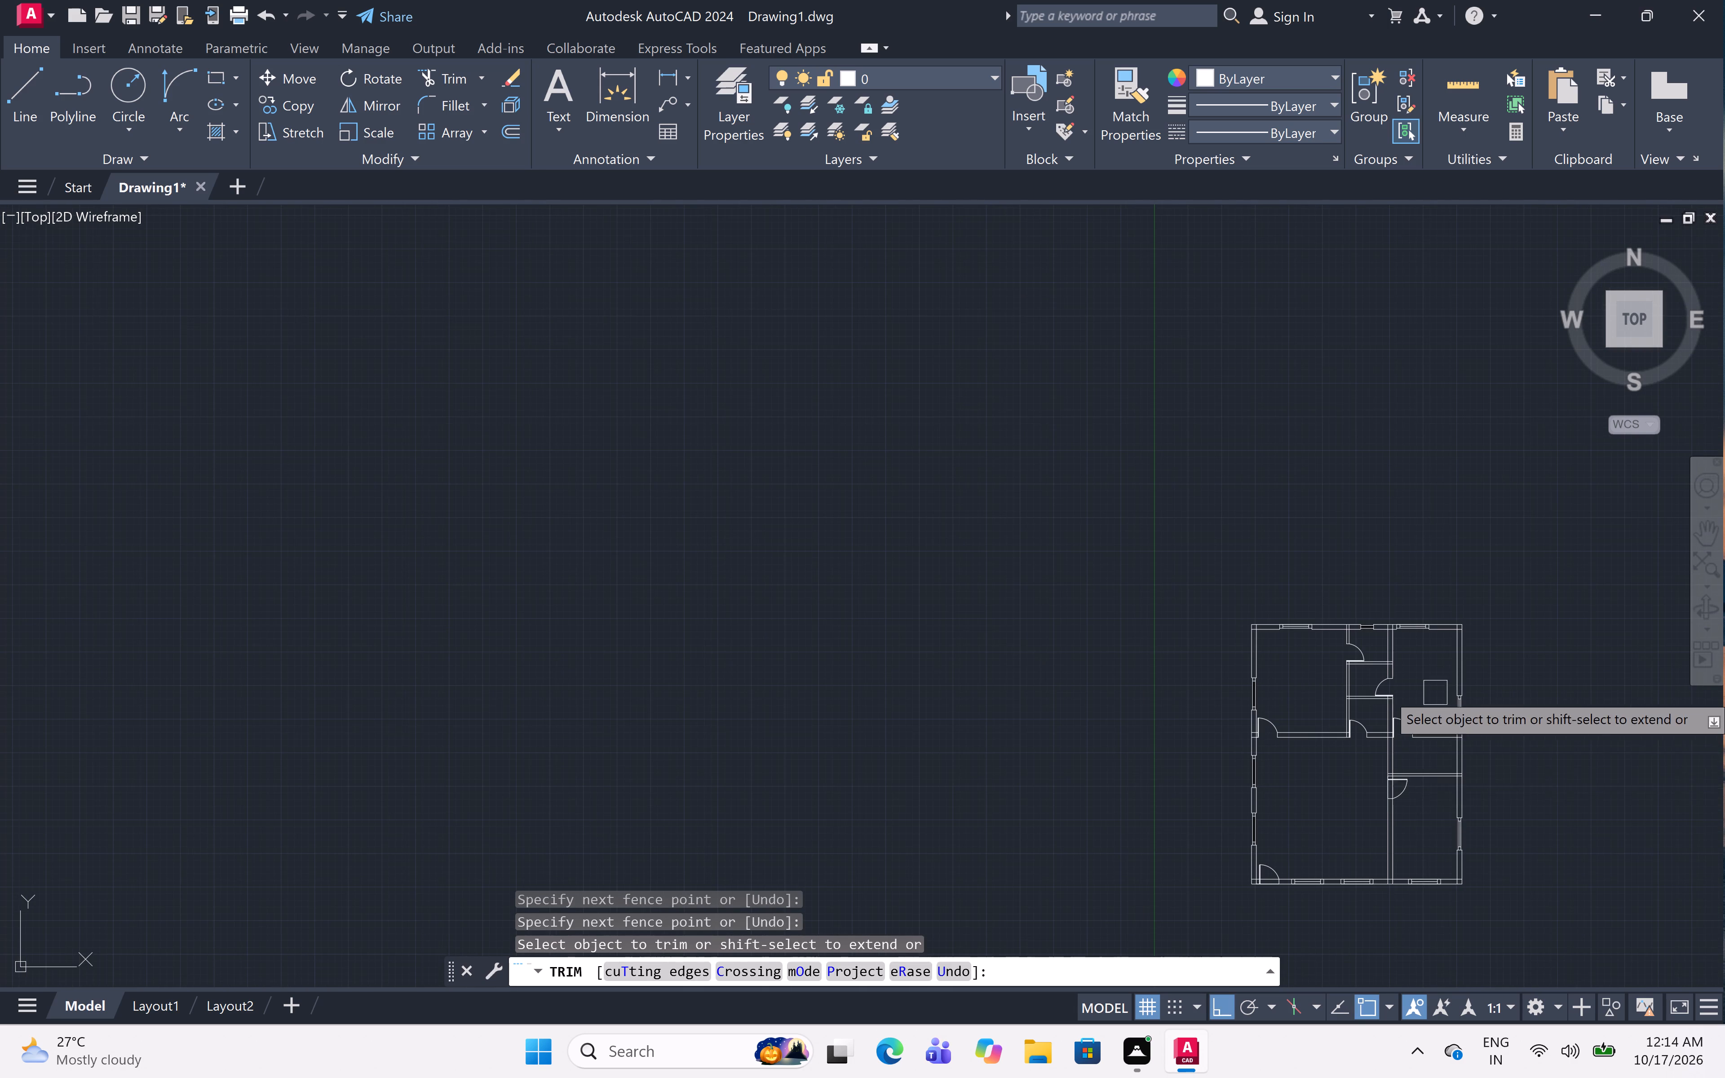
scroll(1391, 803, "up", 6)
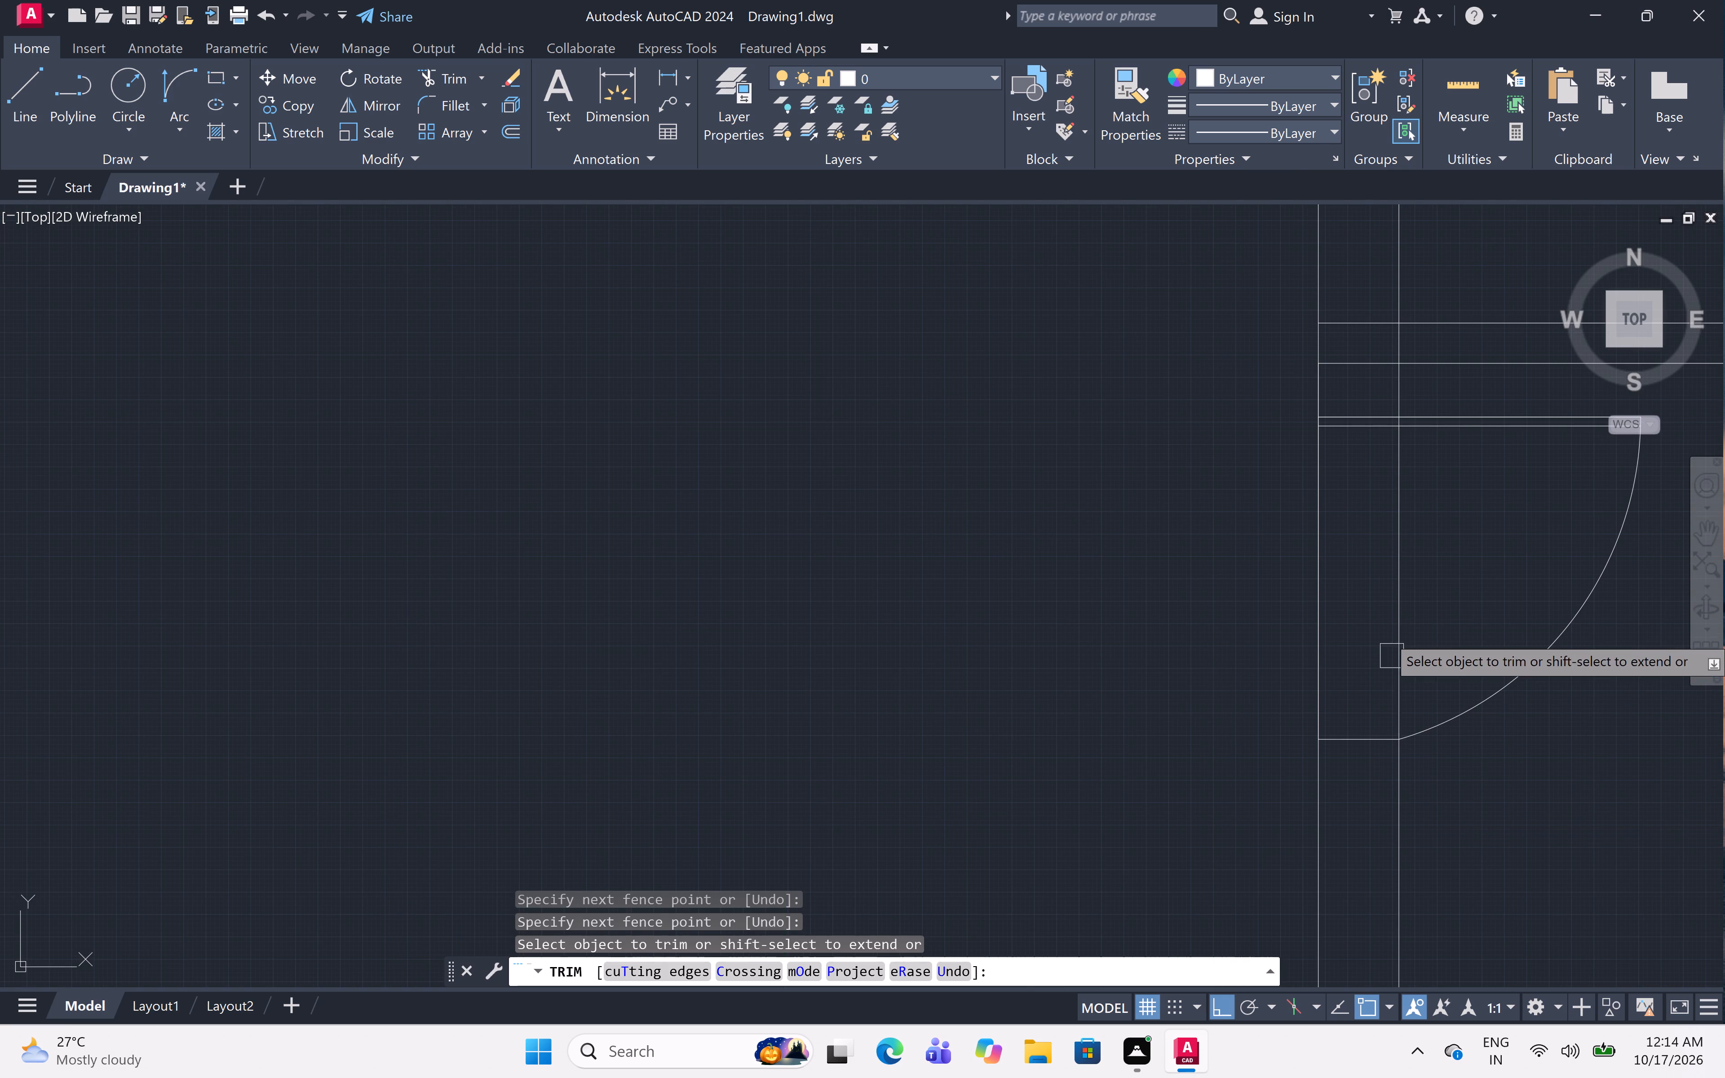
left_click(1442, 593)
left_click(1238, 637)
Trim both bottom outer-wall lines across the entrance door opening and end the trimming.
scroll(1253, 629, "down", 3)
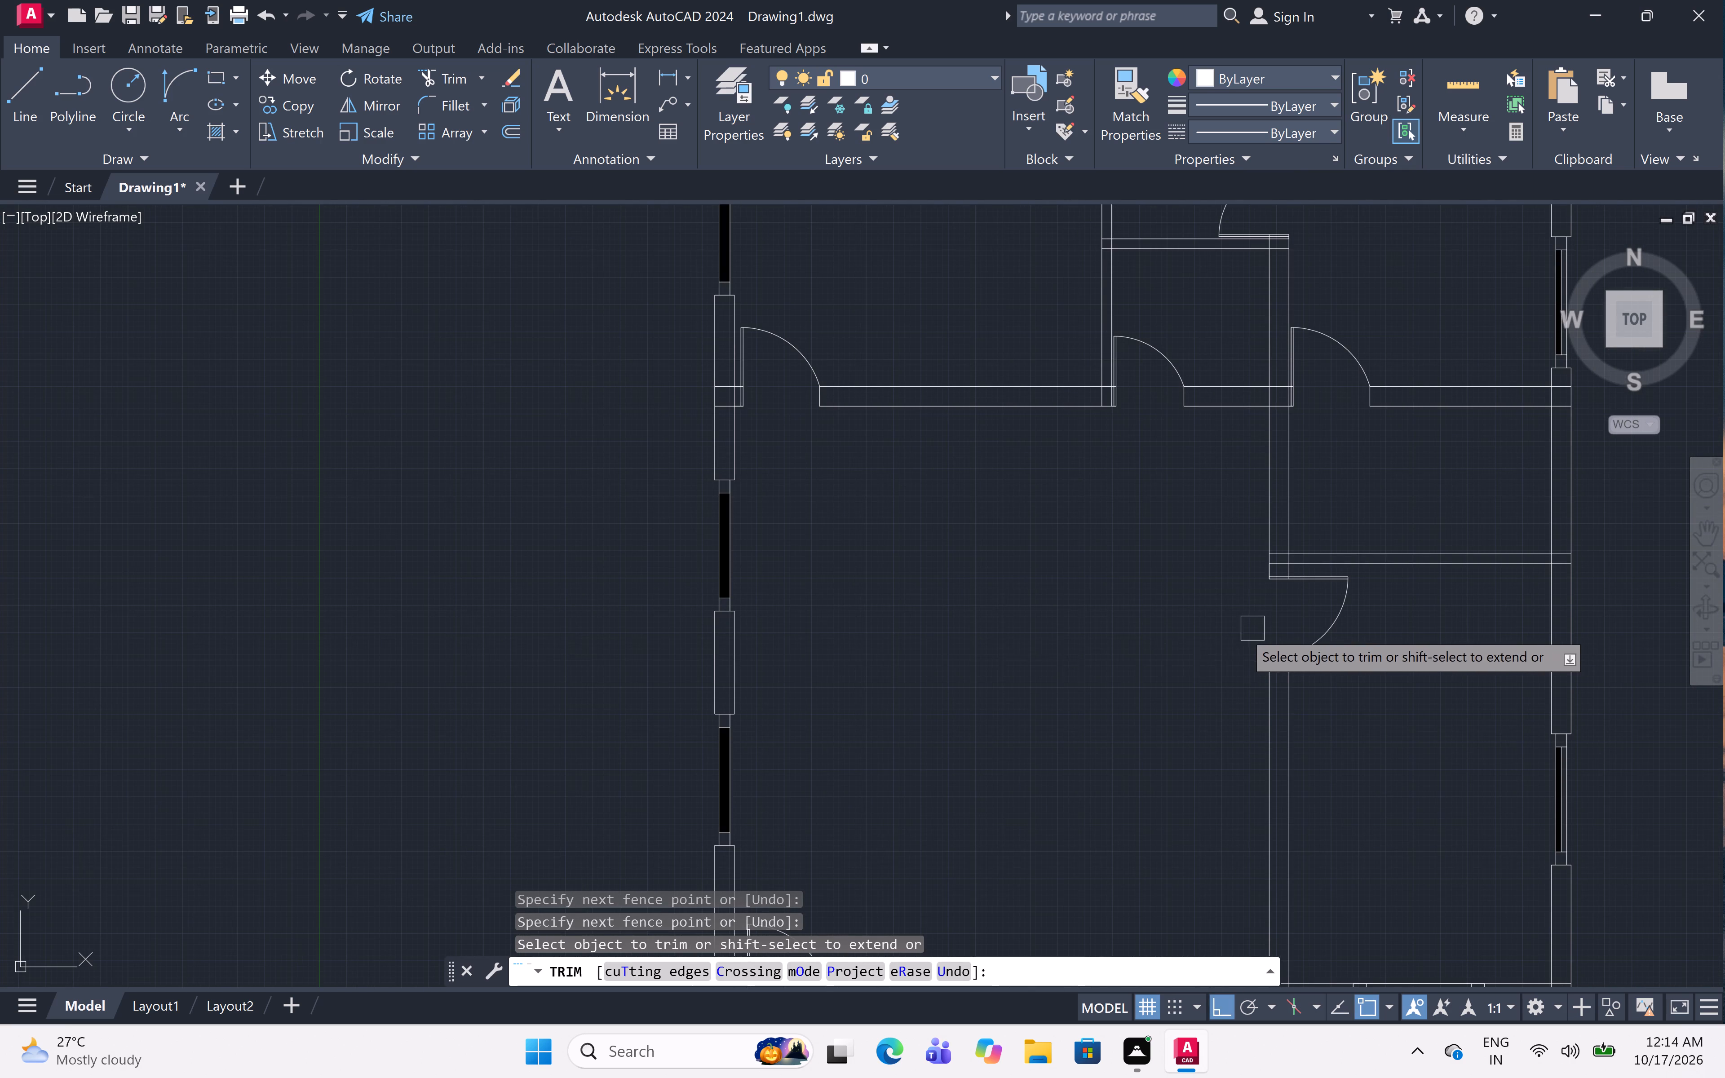
scroll(949, 515, "down", 3)
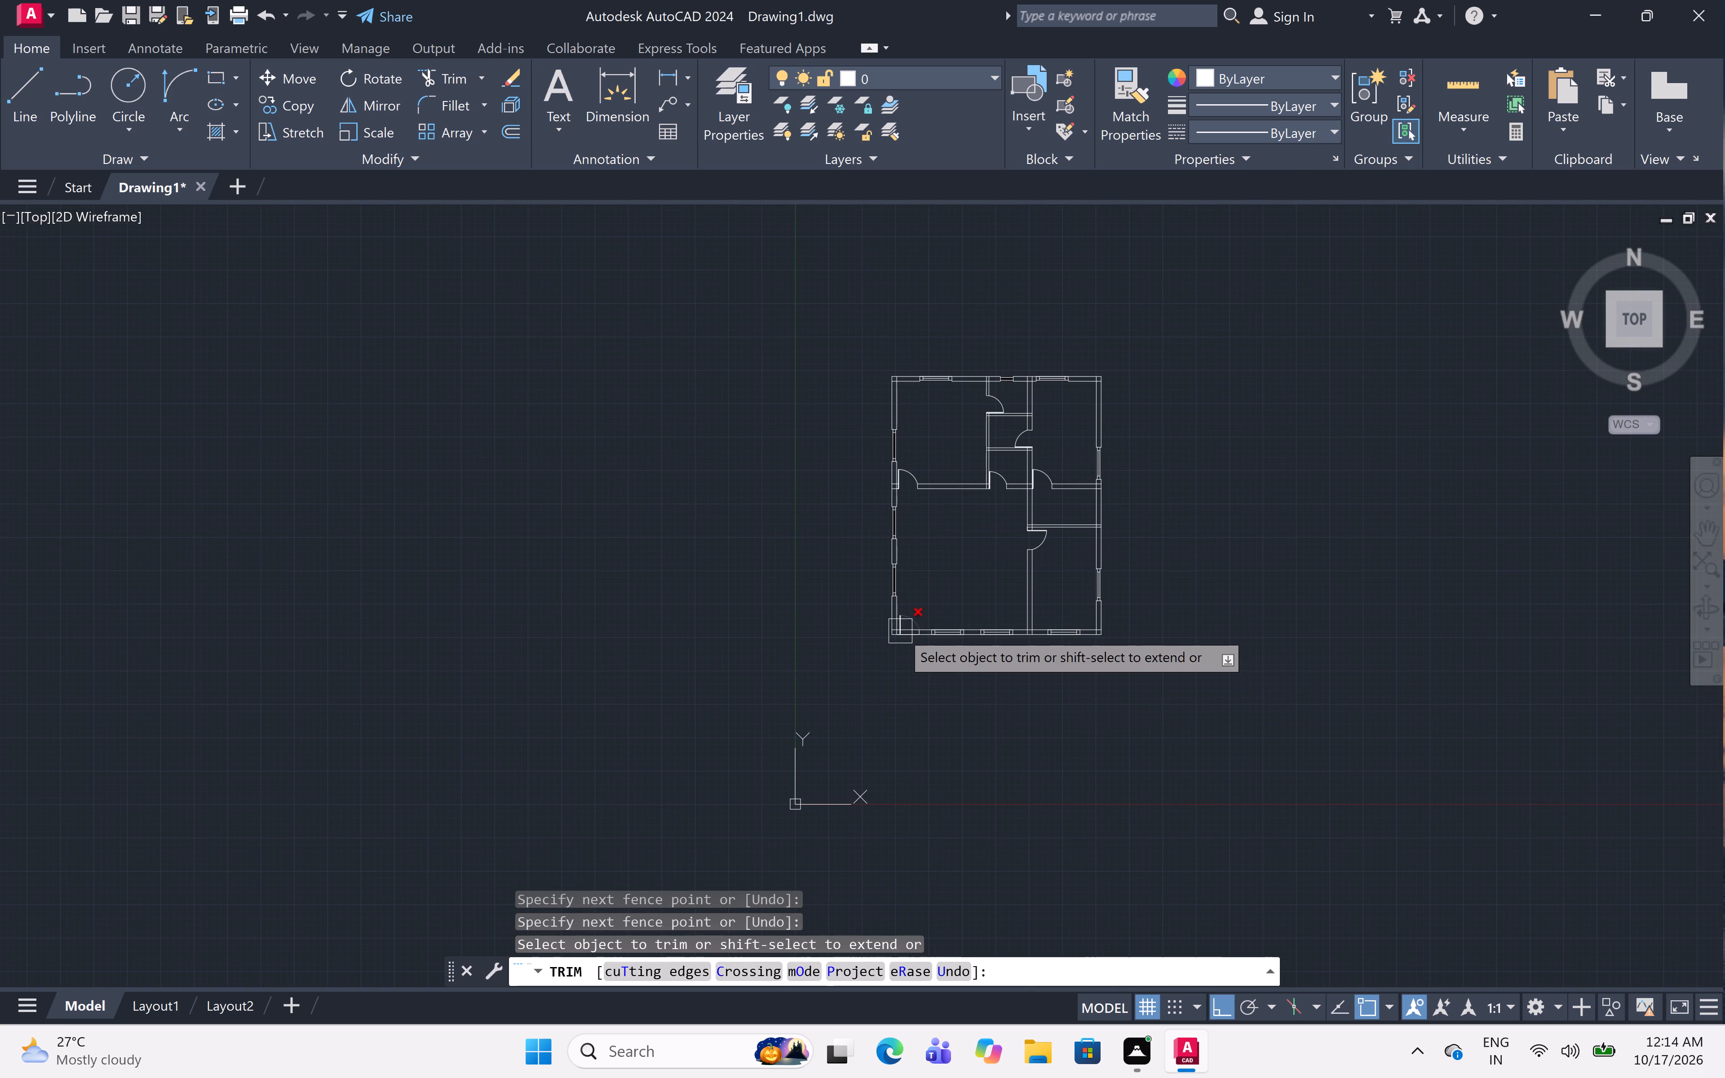
scroll(900, 630, "up", 6)
left_click(962, 594)
left_click(968, 716)
scroll(964, 711, "down", 3)
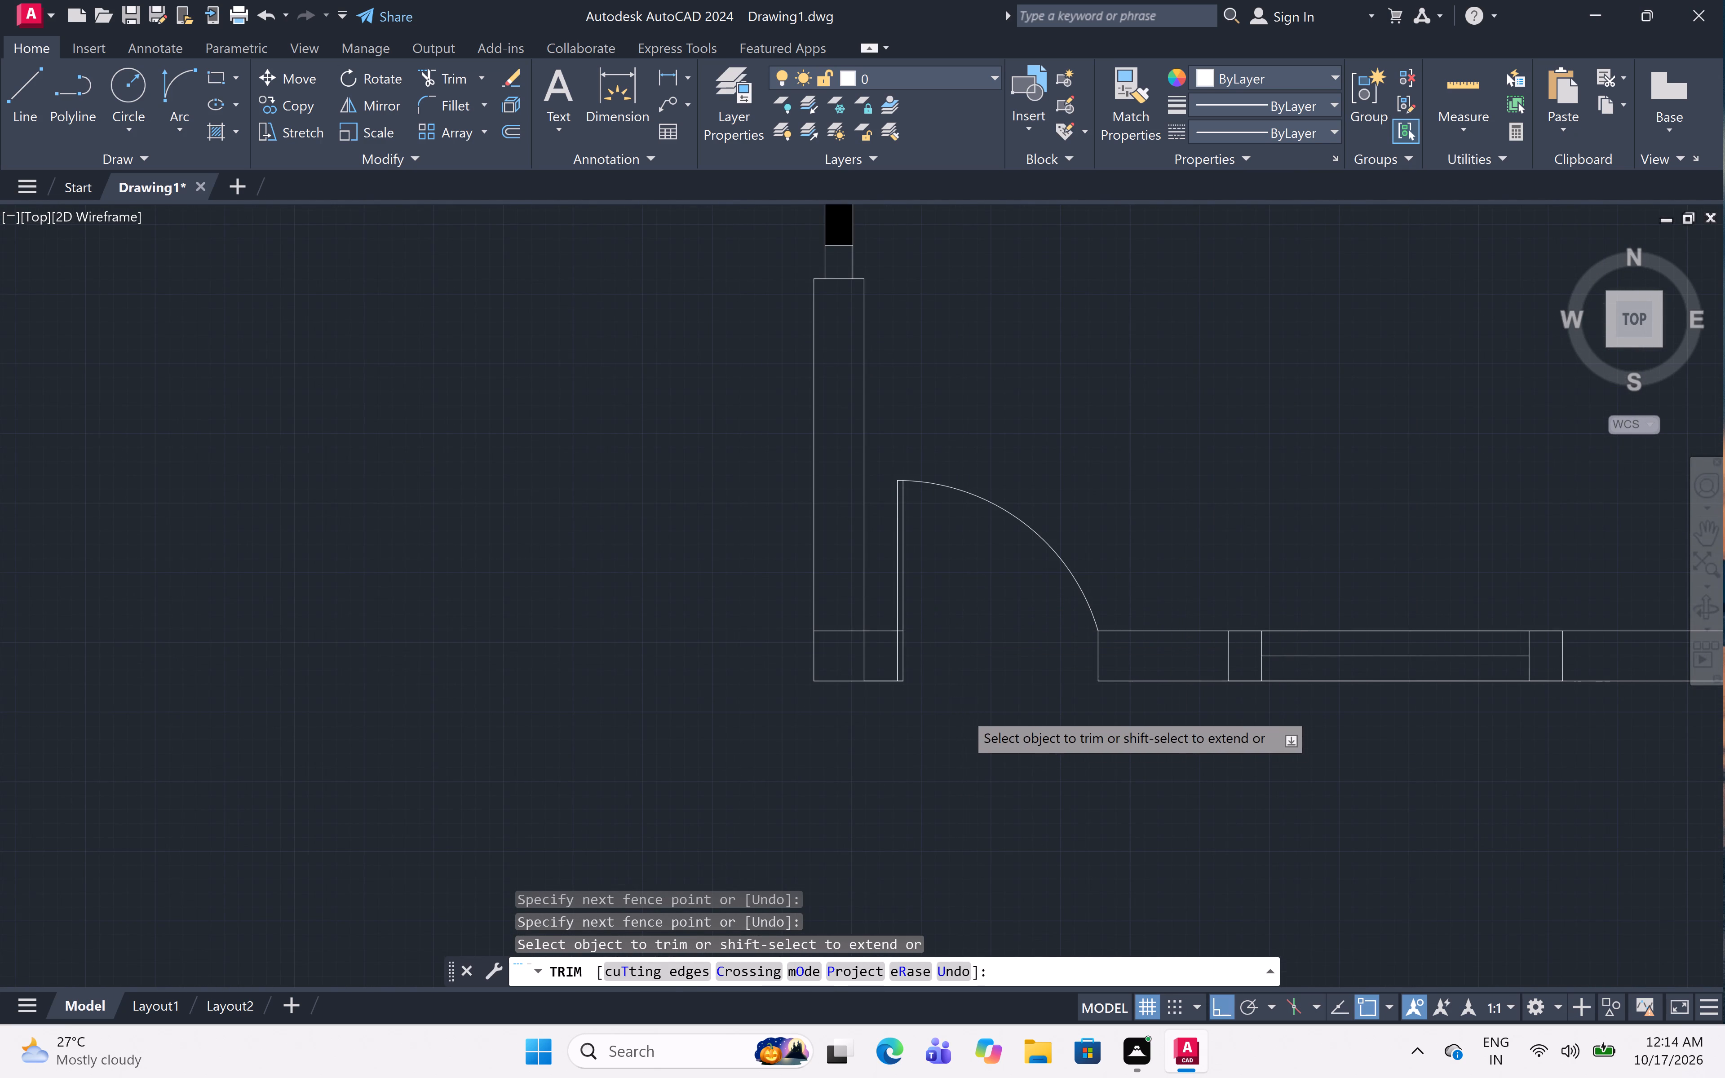
scroll(964, 711, "down", 3)
scroll(1014, 618, "up", 1)
middle_click_drag(1011, 624, 995, 659)
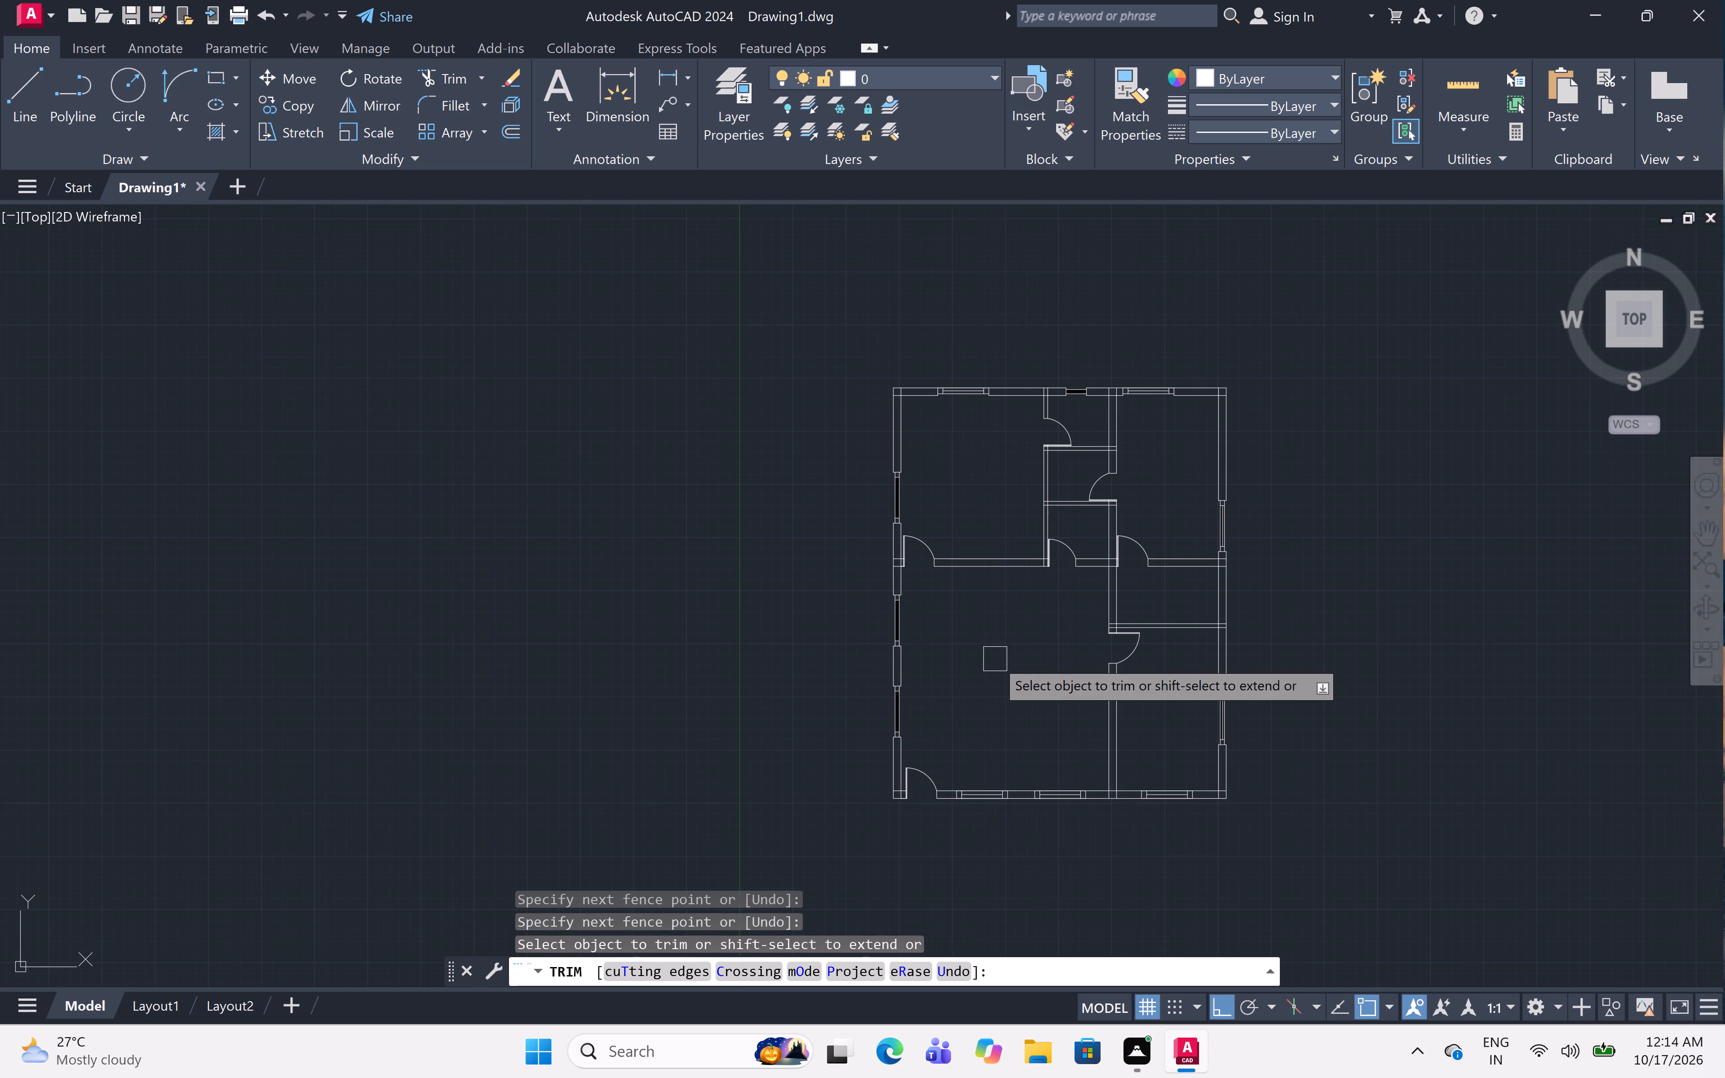
key("Escape")
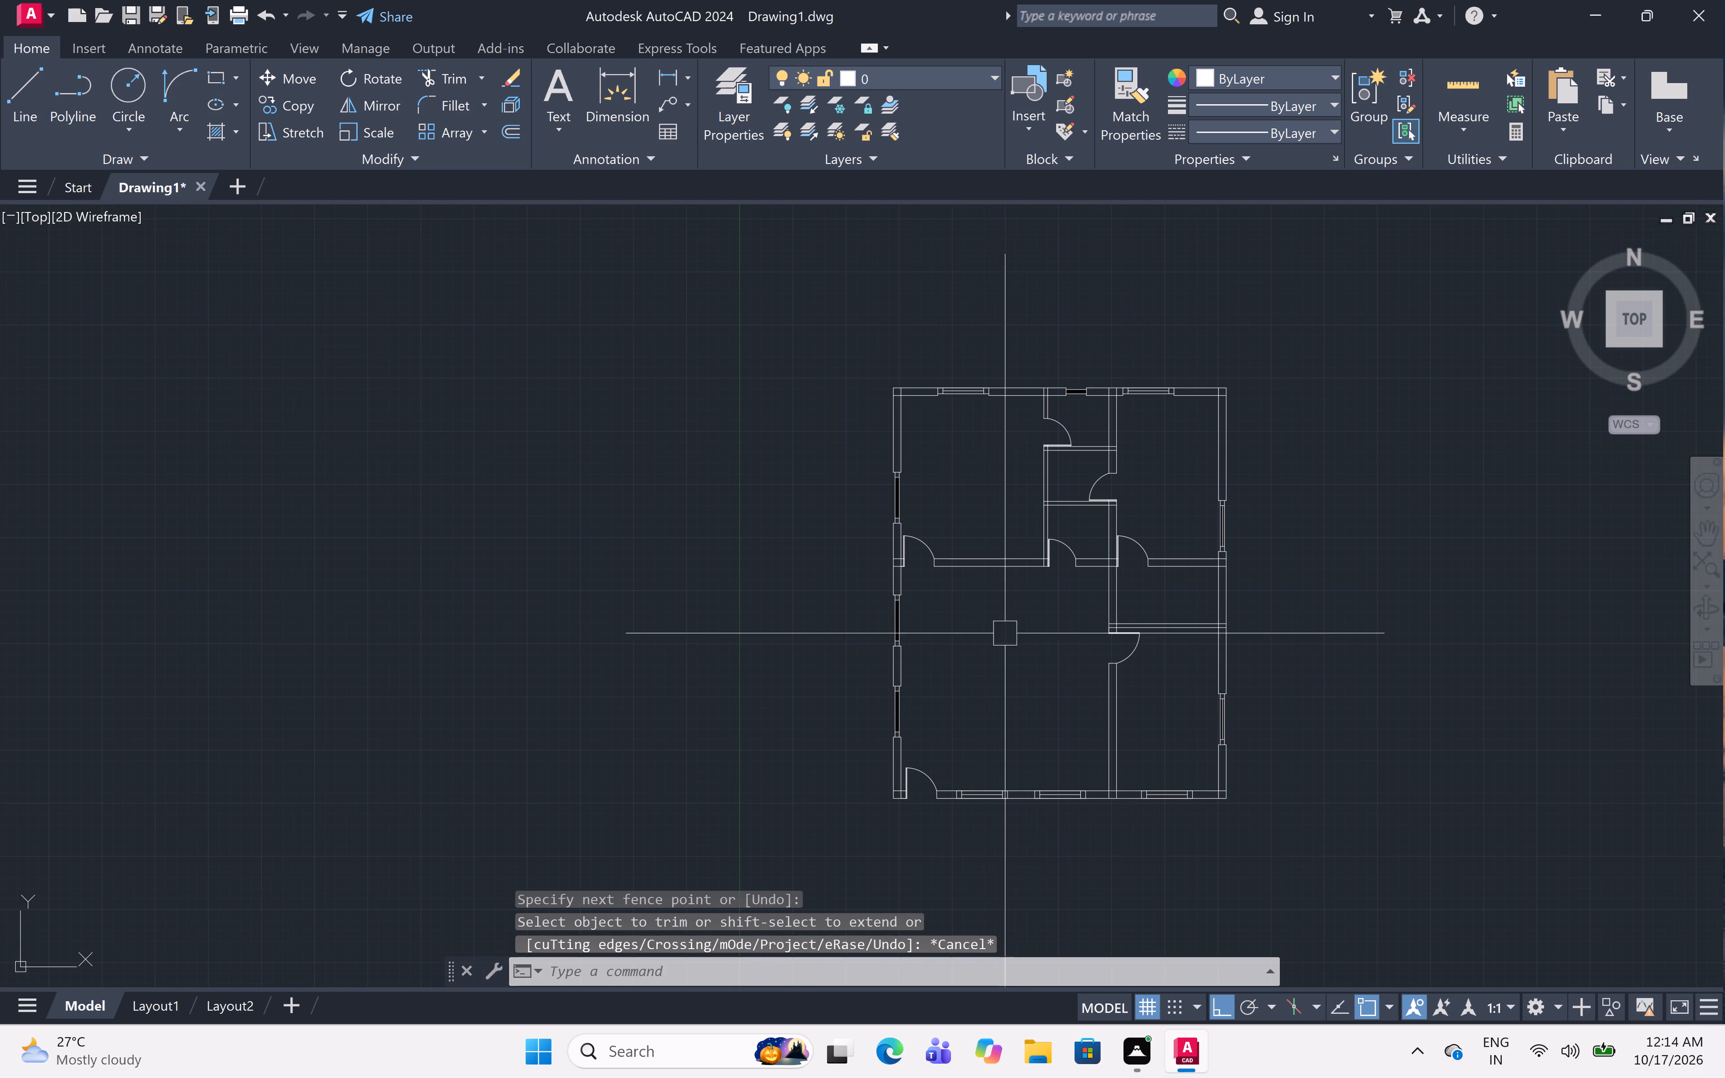
Trim the horizontal wall's upper-face line between the two leaf lines of the upper-left room's door.
scroll(897, 544, "up", 4)
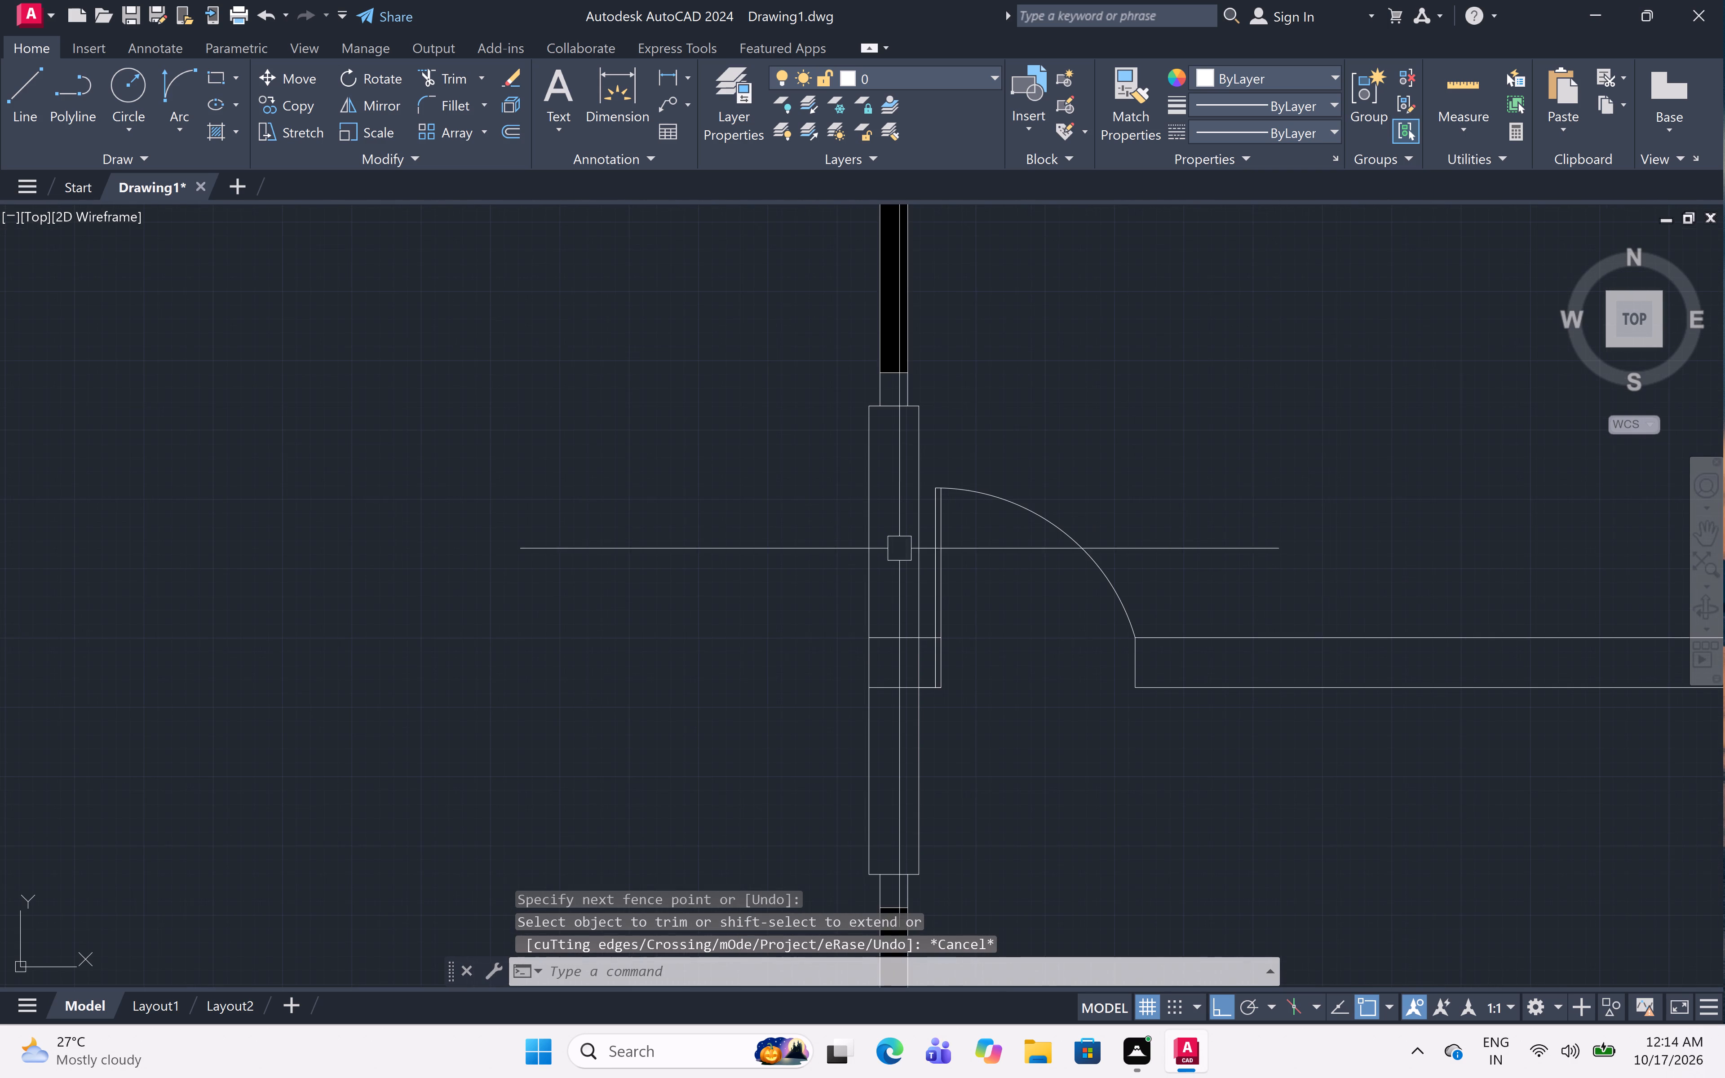
scroll(950, 647, "up", 2)
type("tr")
key("space")
scroll(916, 625, "up", 4)
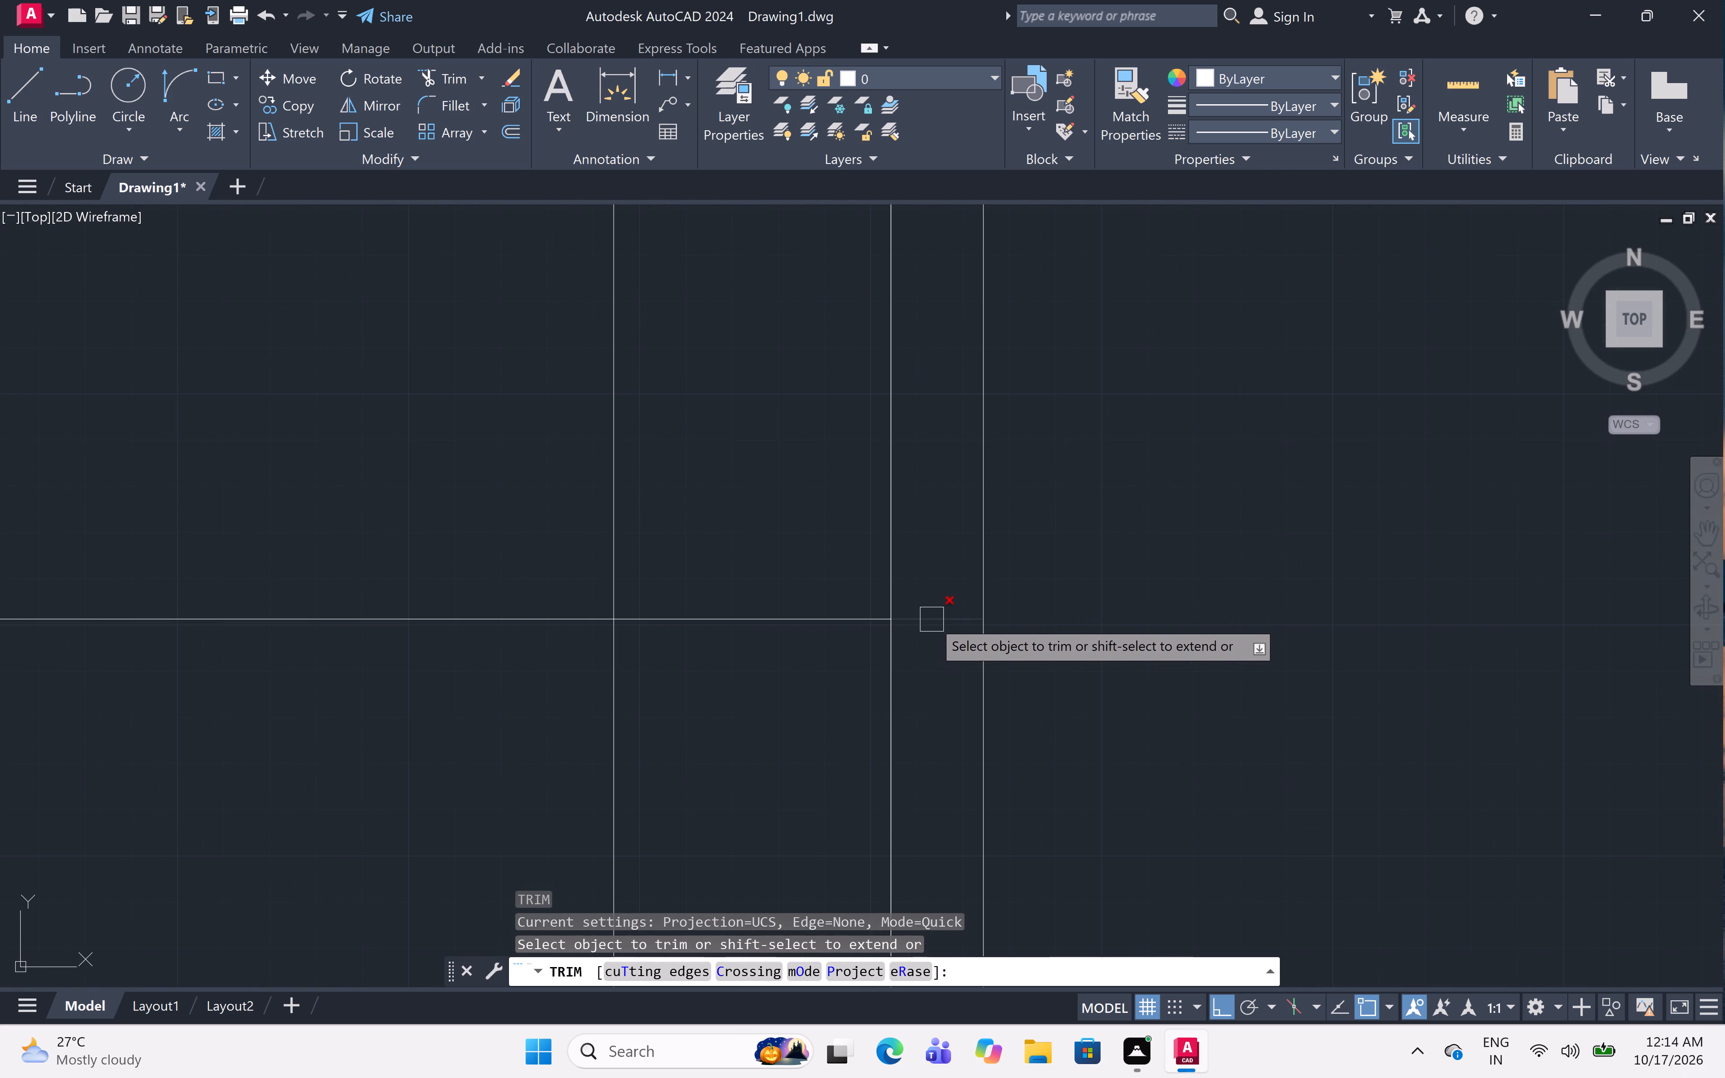
left_click(932, 619)
Trim the vertical partition's right-face line between the two leaf lines of the upper small room's door.
scroll(990, 575, "down", 6)
scroll(1109, 518, "down", 3)
middle_click_drag(1193, 611, 1193, 615)
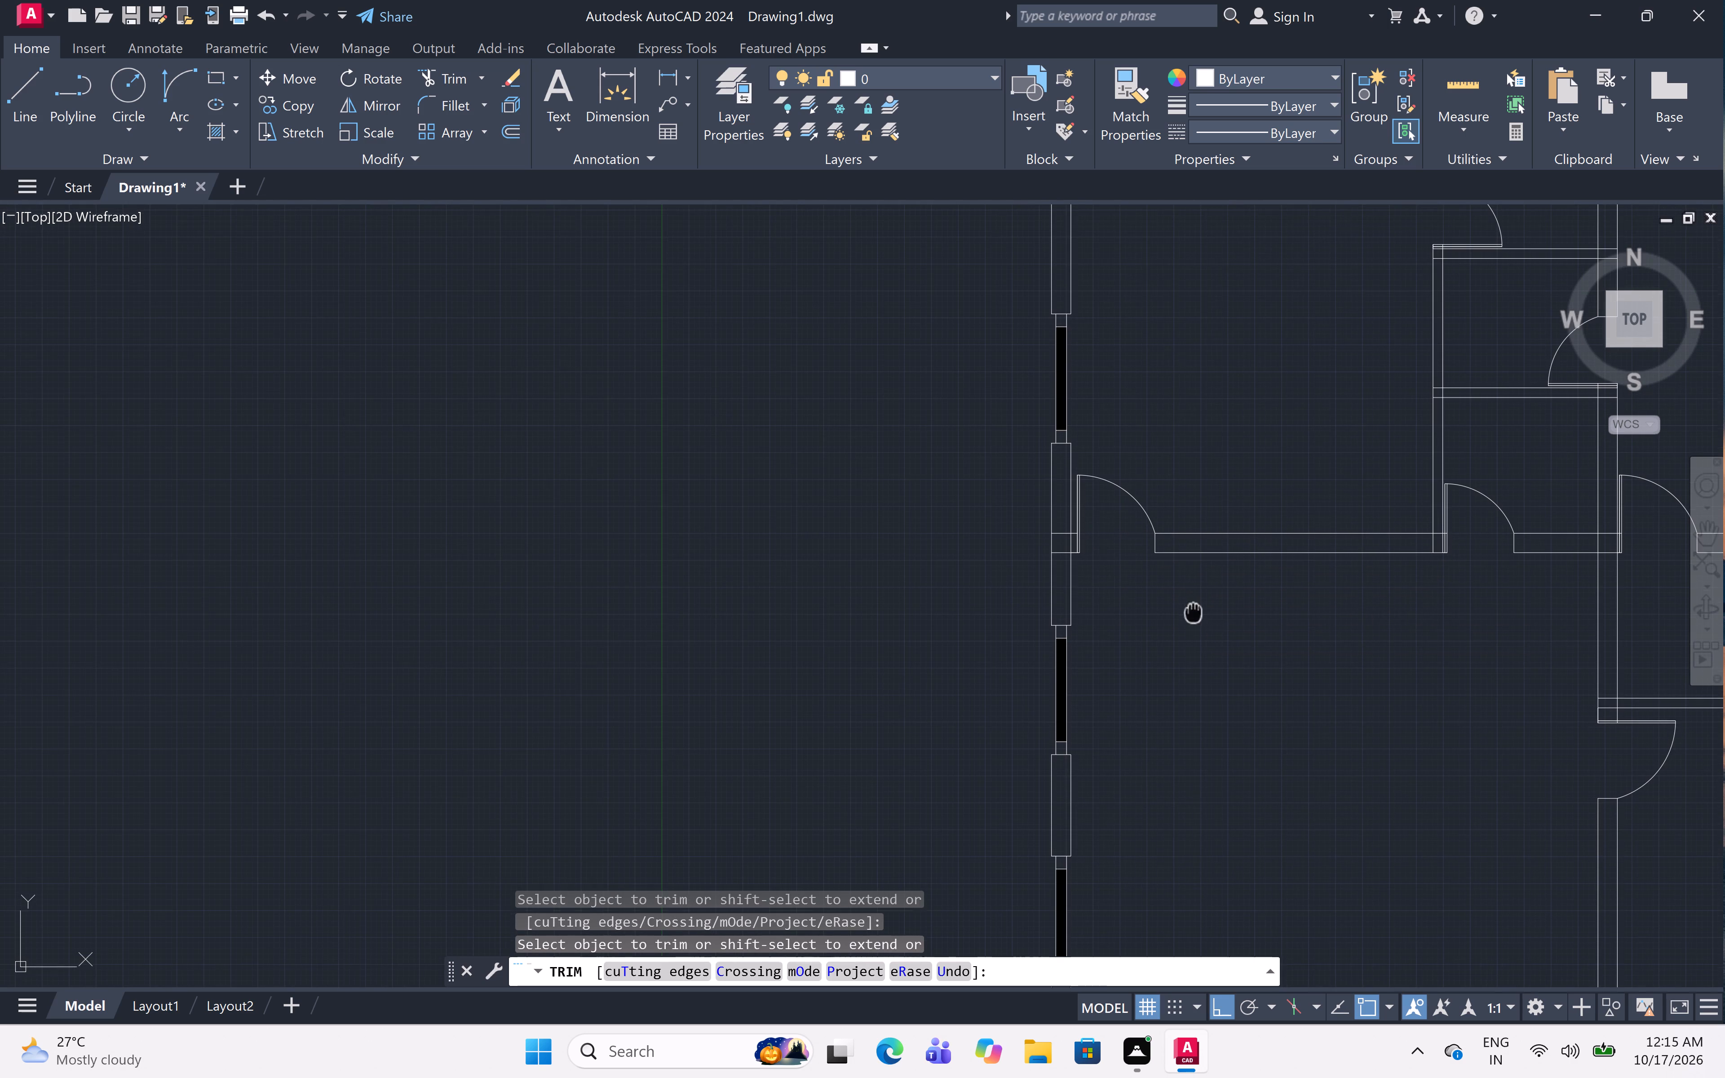
middle_click_drag(1193, 615, 1018, 845)
scroll(1269, 476, "up", 5)
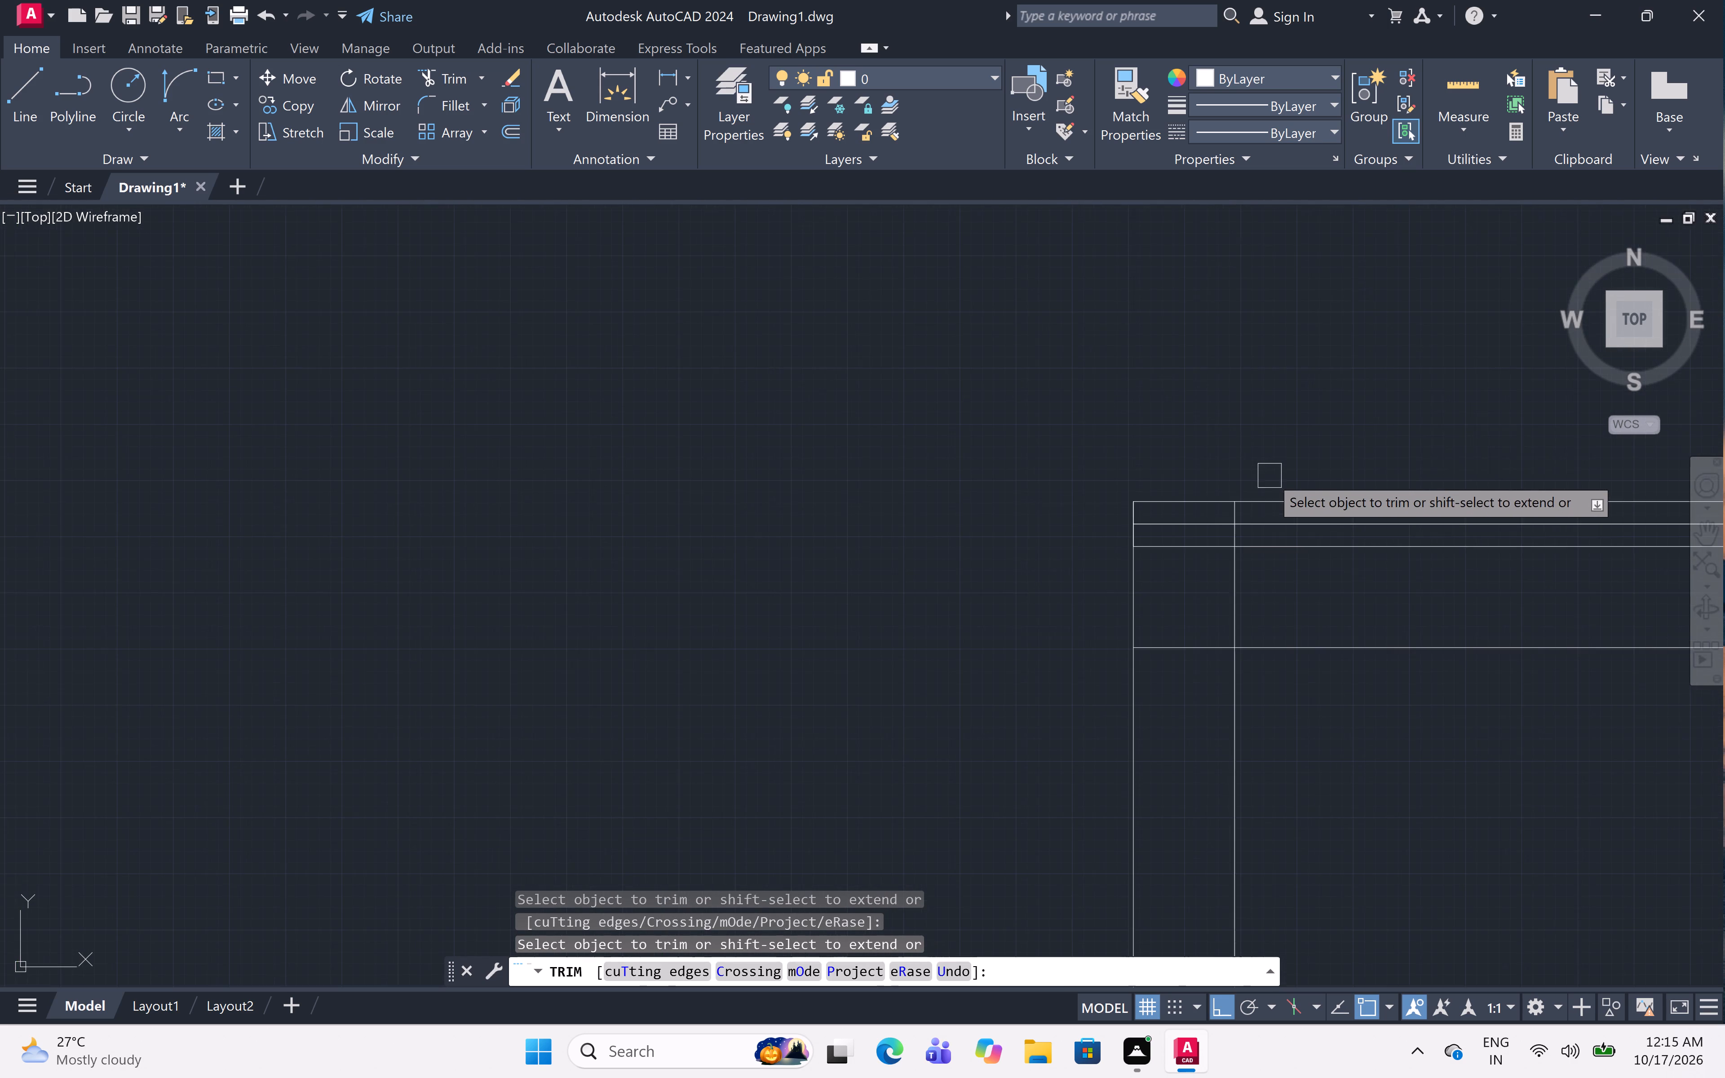
scroll(1236, 507, "up", 2)
left_click(1231, 520)
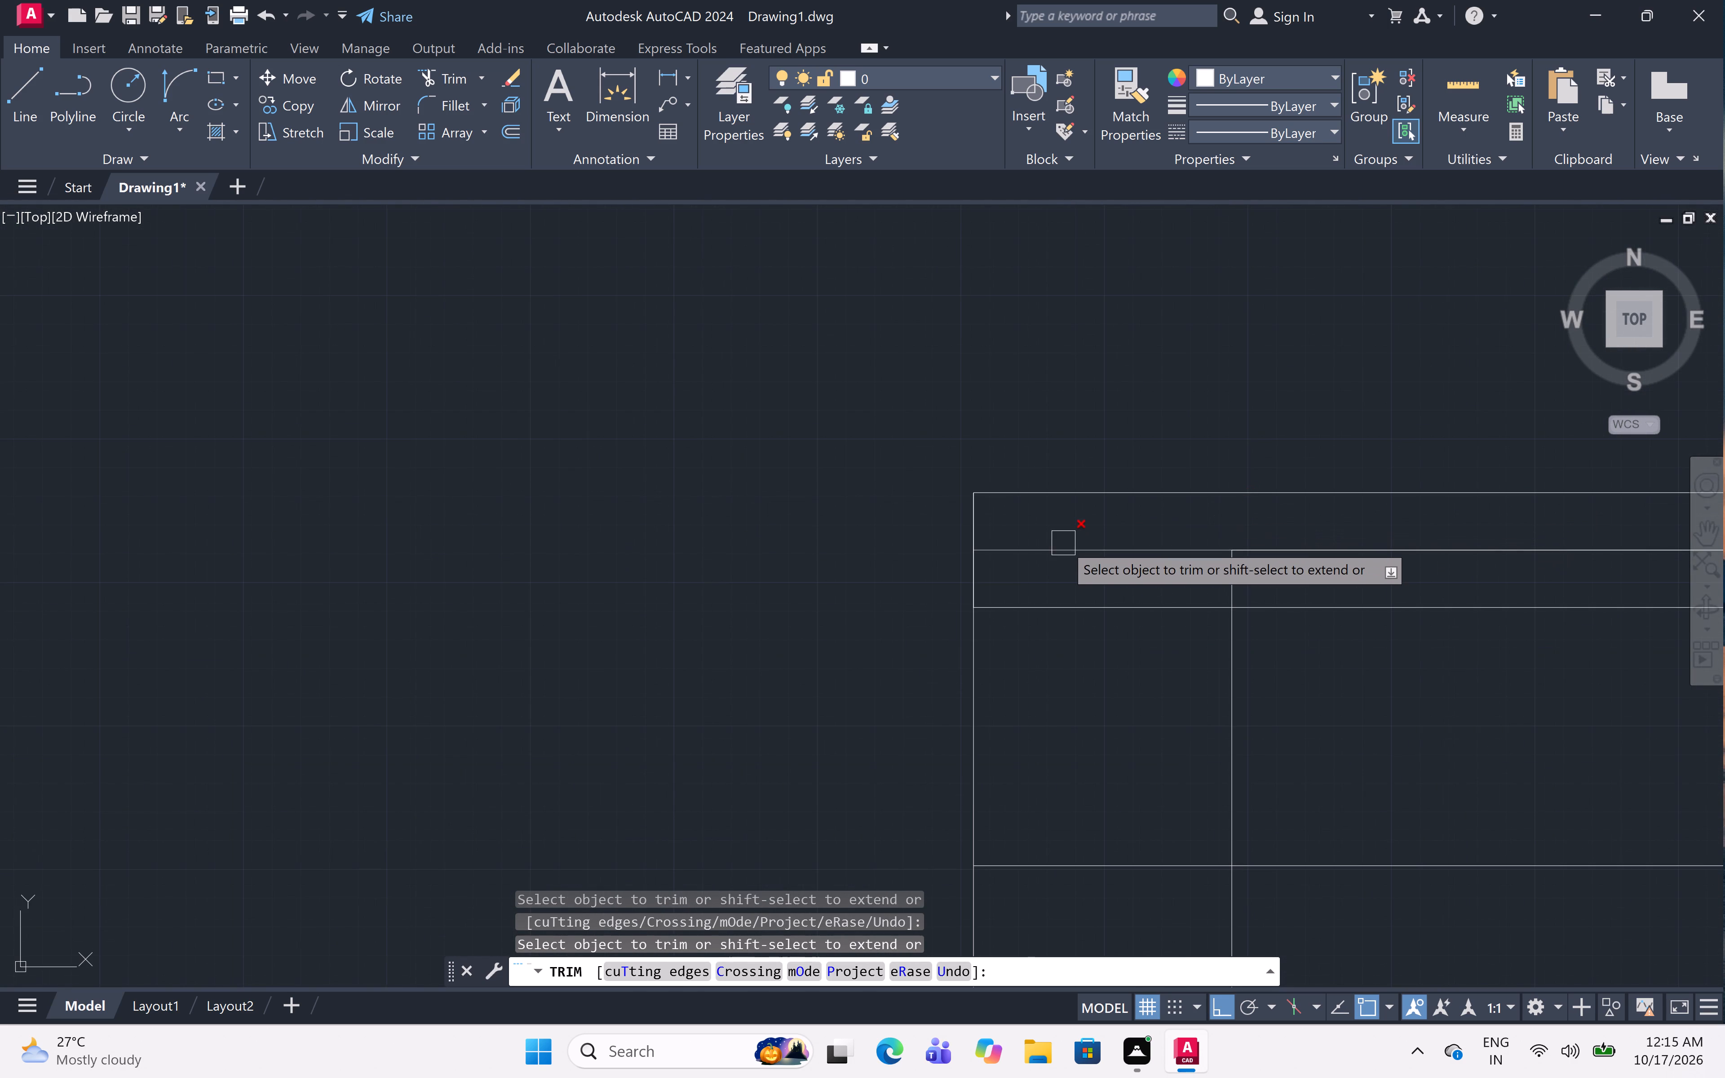
Trim the vertical wall's left-face line between the two leaf lines of the middle small room's door.
scroll(1064, 515, "down", 11)
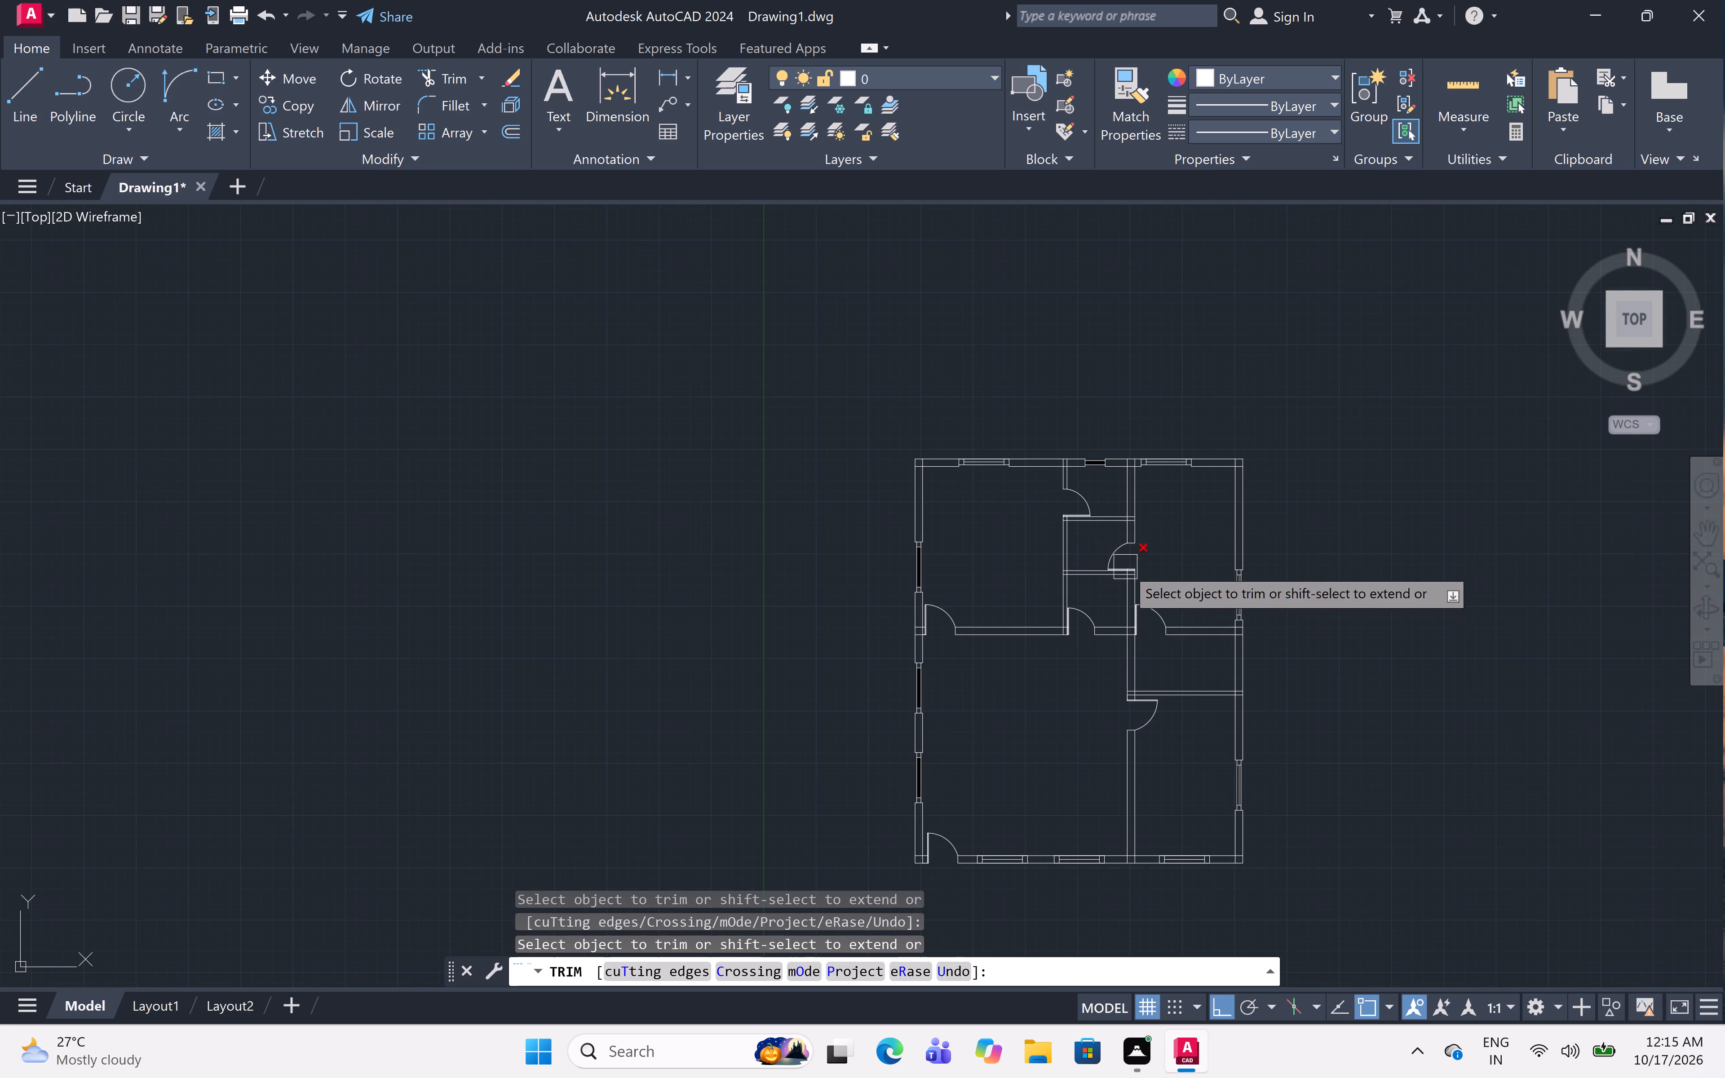
scroll(1125, 567, "up", 8)
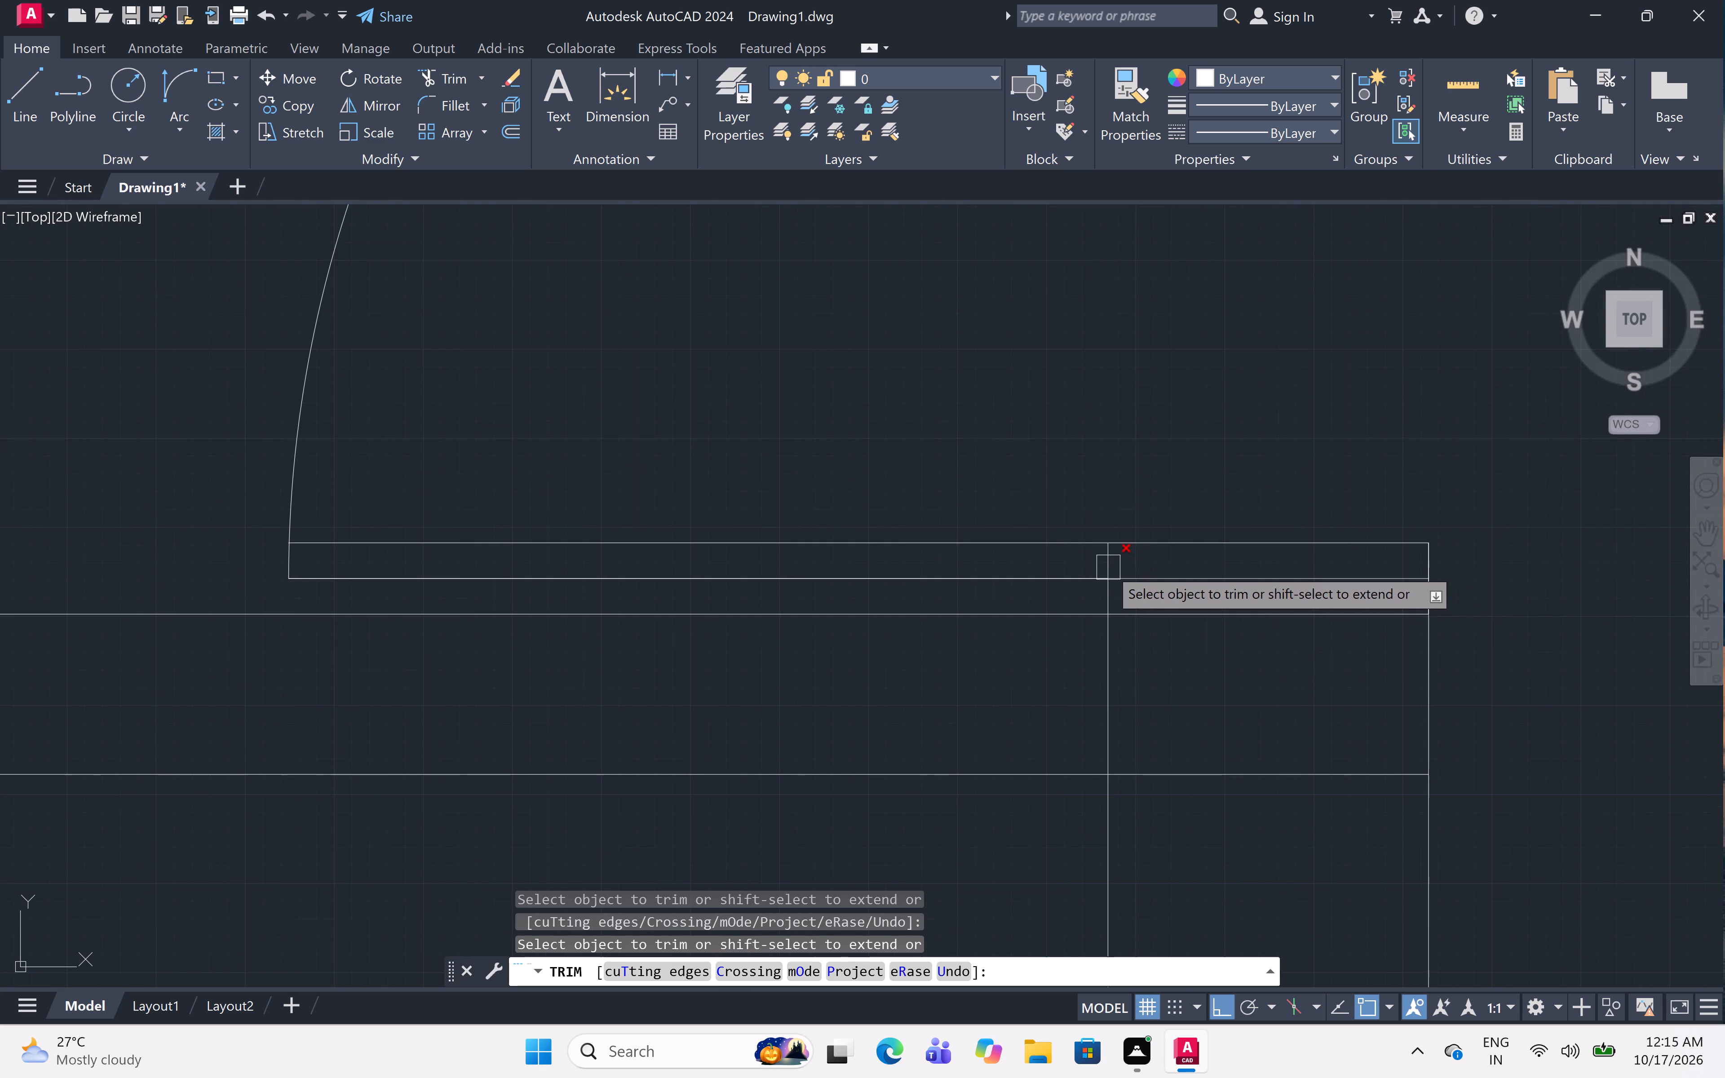
scroll(1108, 561, "up", 1)
left_click(1108, 561)
Trim the horizontal wall's upper-face line between the two leaf lines of the upper-right room's door.
scroll(1118, 504, "down", 6)
scroll(1144, 464, "down", 3)
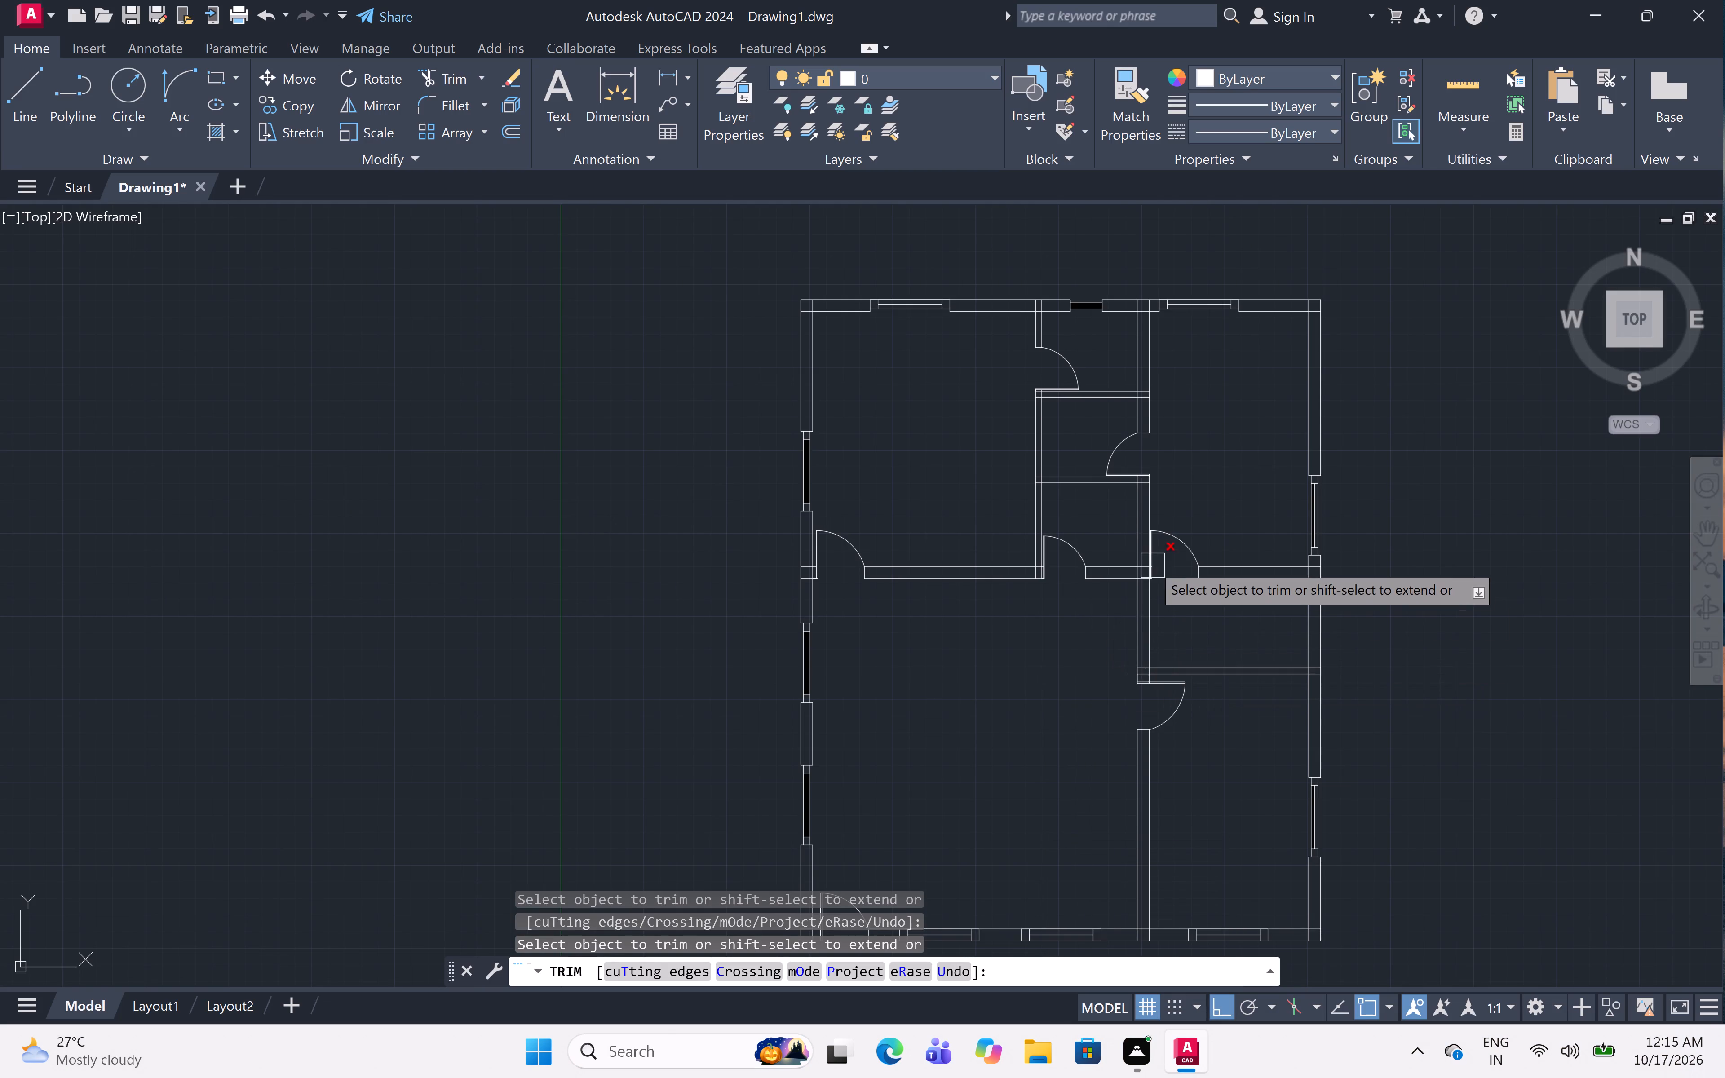
scroll(1151, 563, "up", 6)
scroll(1126, 597, "up", 2)
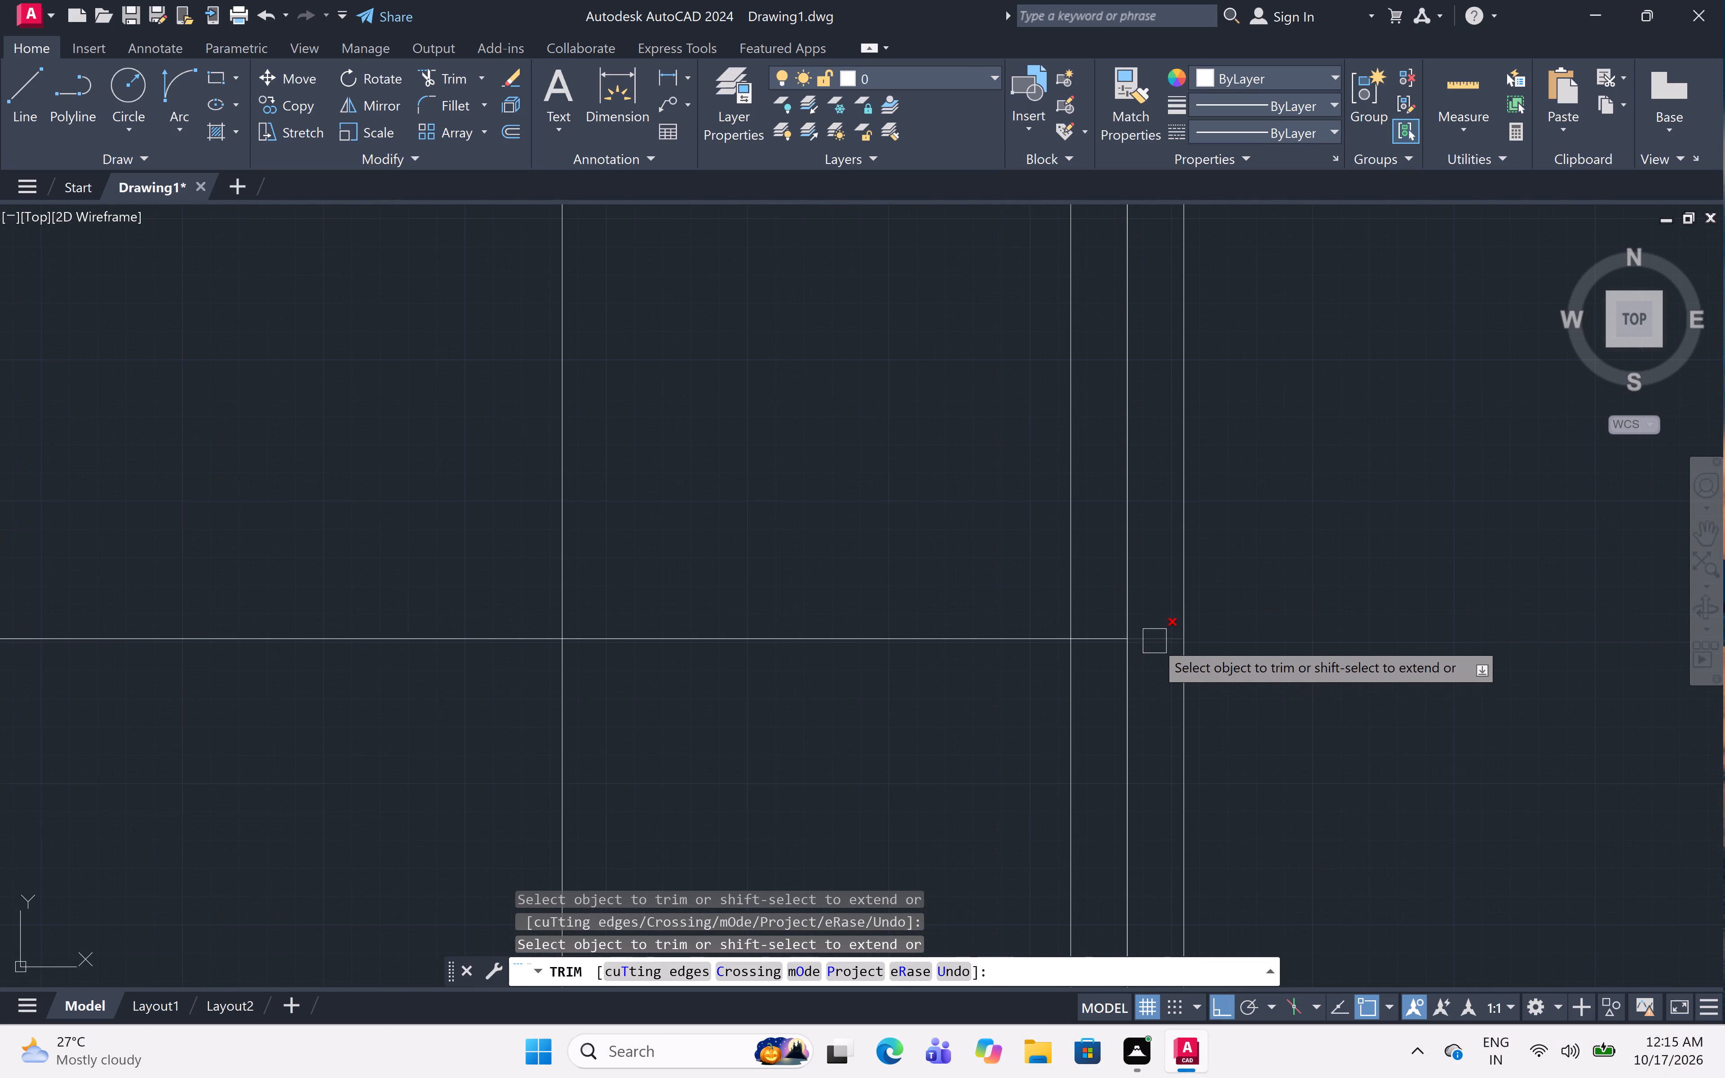
left_click(1154, 641)
Trim the horizontal wall's upper-face line between the two leaf lines of the lower small room's door.
scroll(1163, 635, "down", 5)
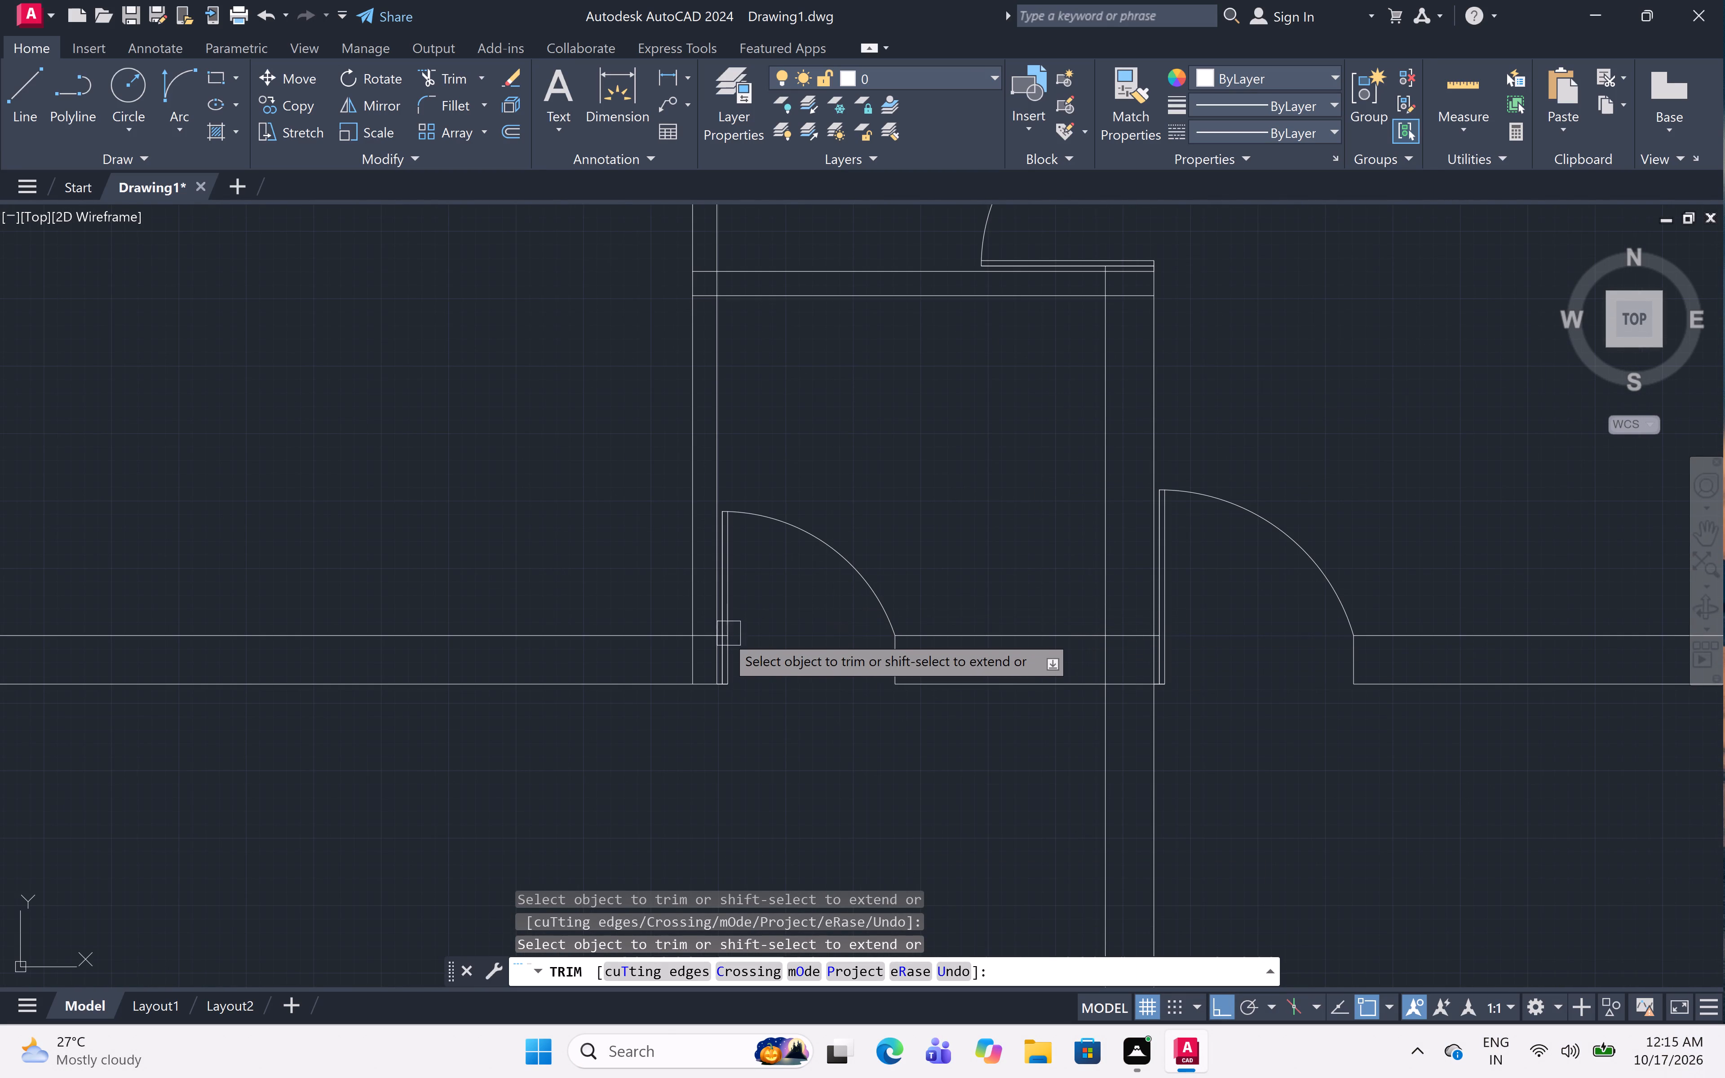
scroll(723, 635, "up", 4)
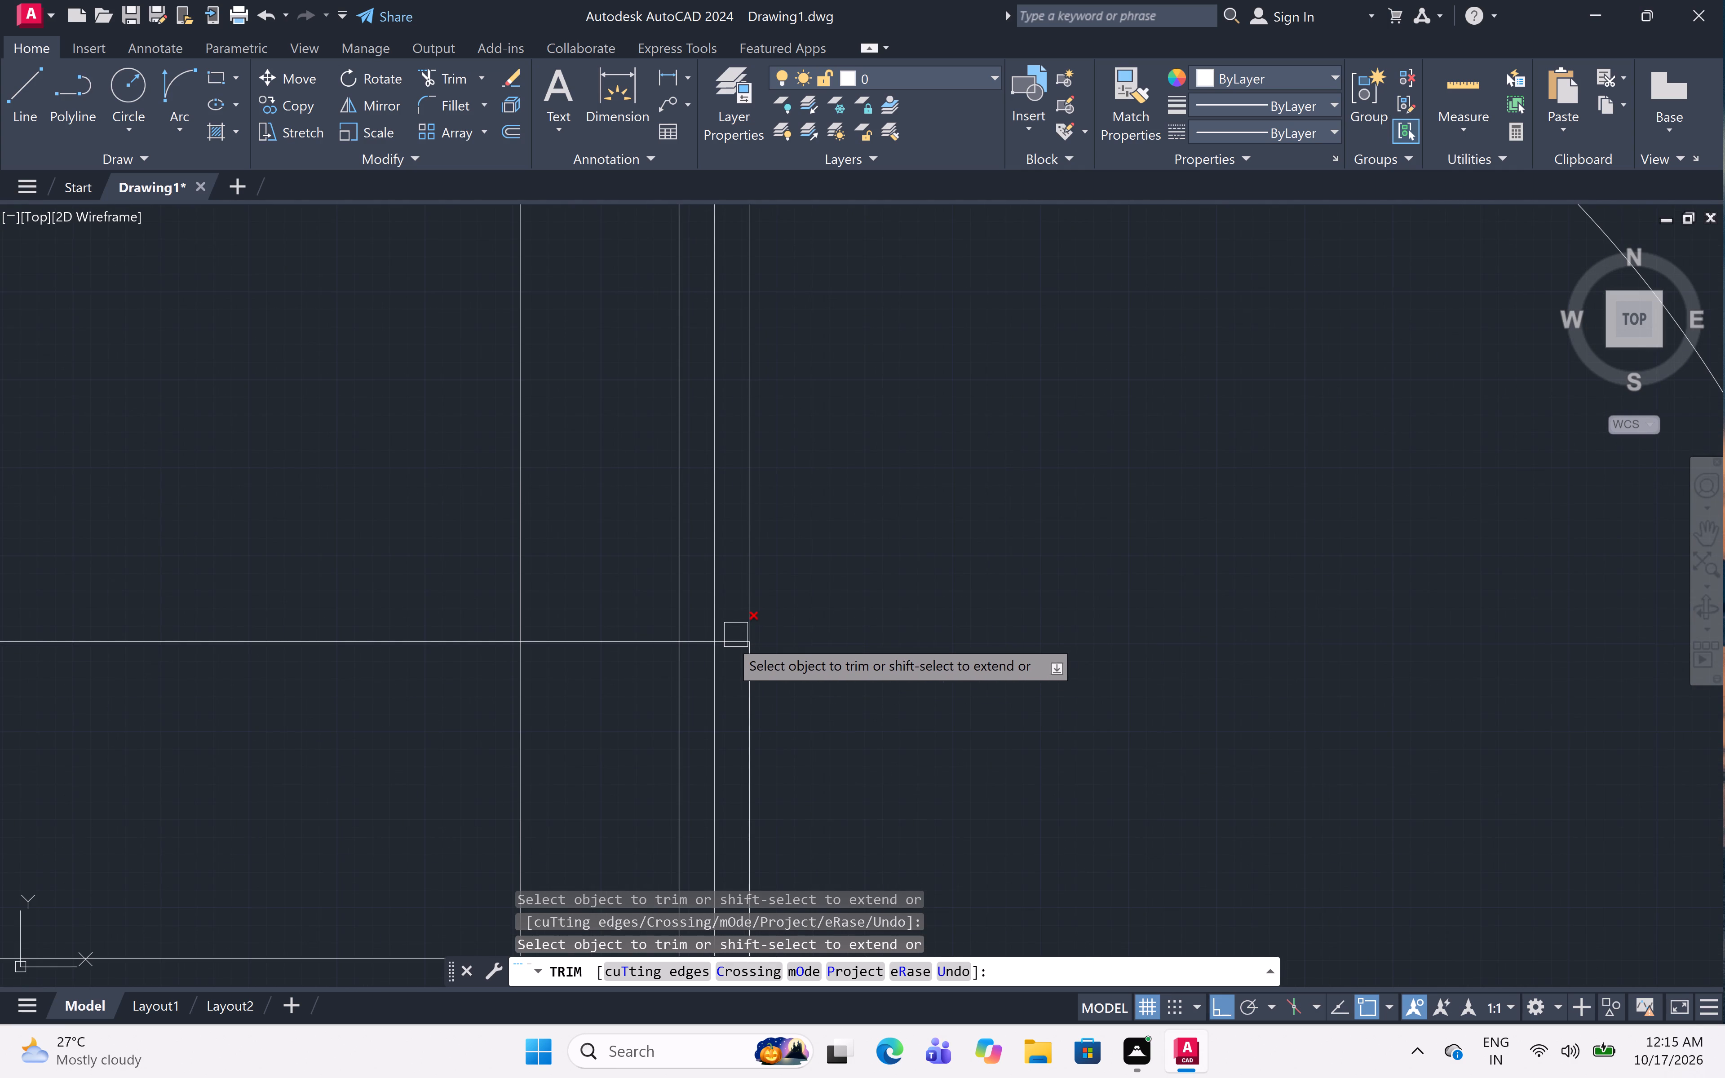
scroll(727, 640, "up", 1)
left_click(729, 641)
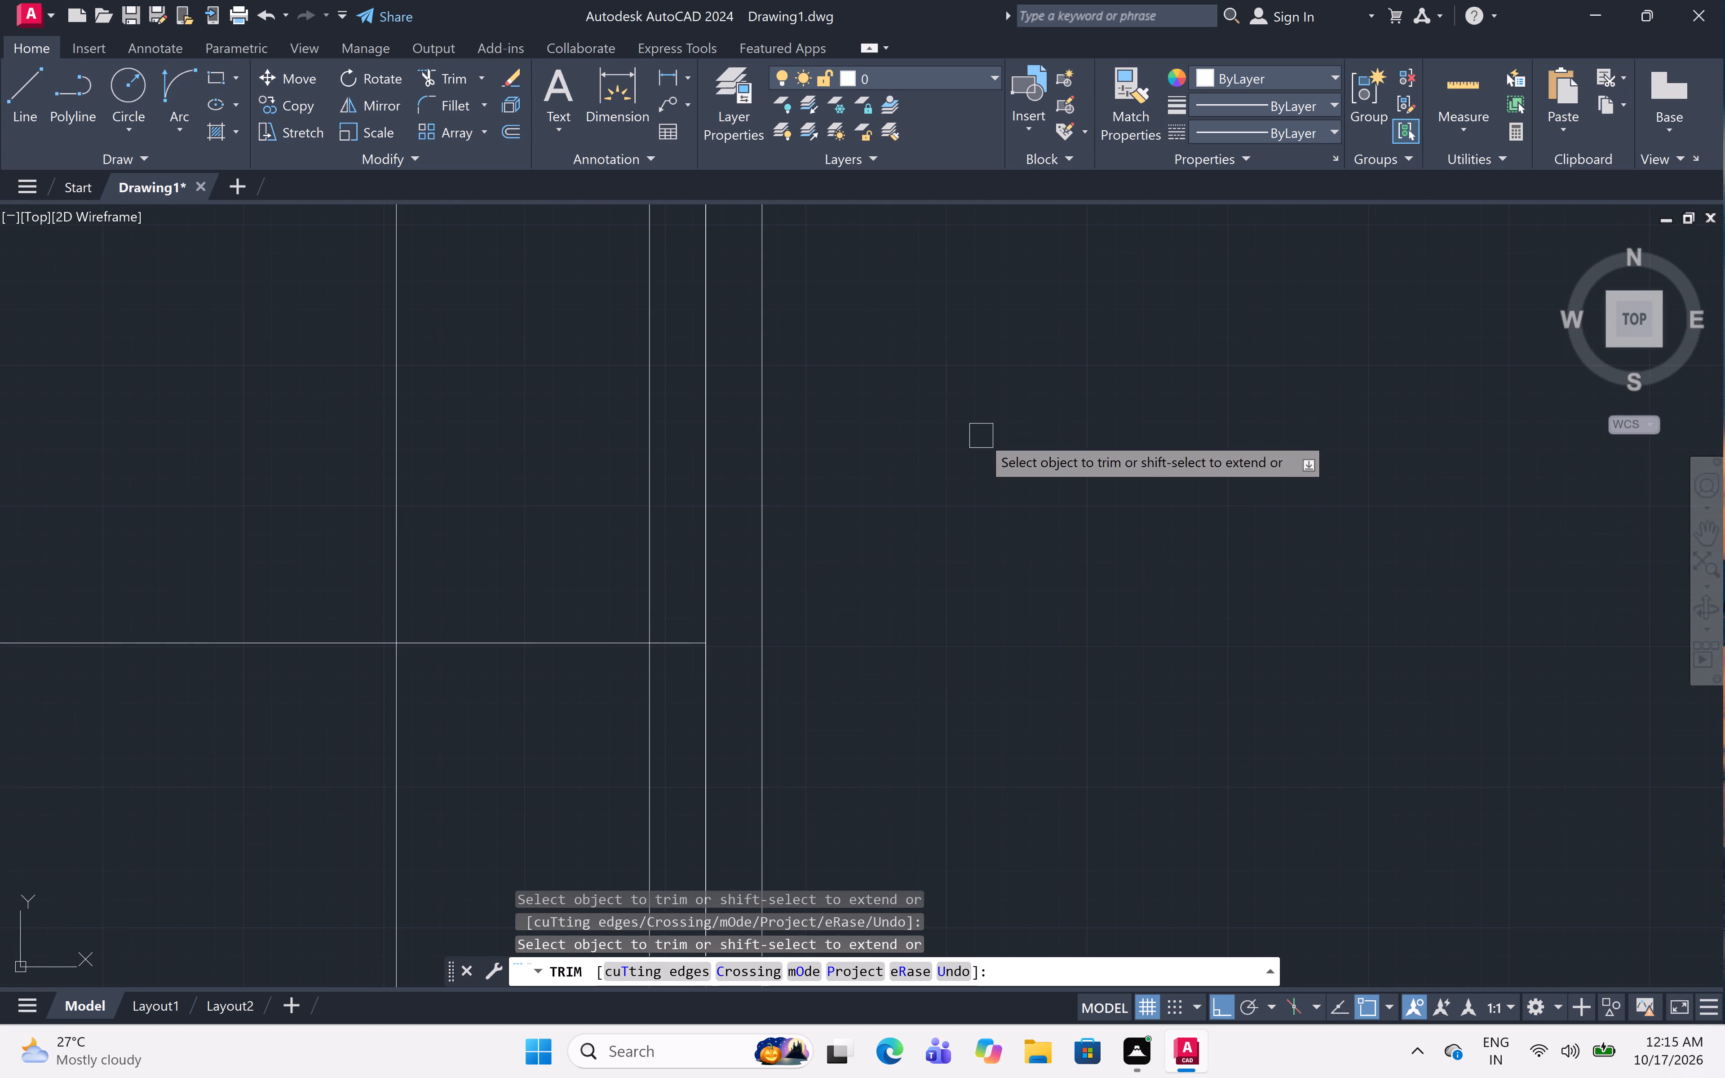
Trim the vertical wall's right-face line between the two leaf lines of the lower-right room's door.
scroll(887, 353, "down", 3)
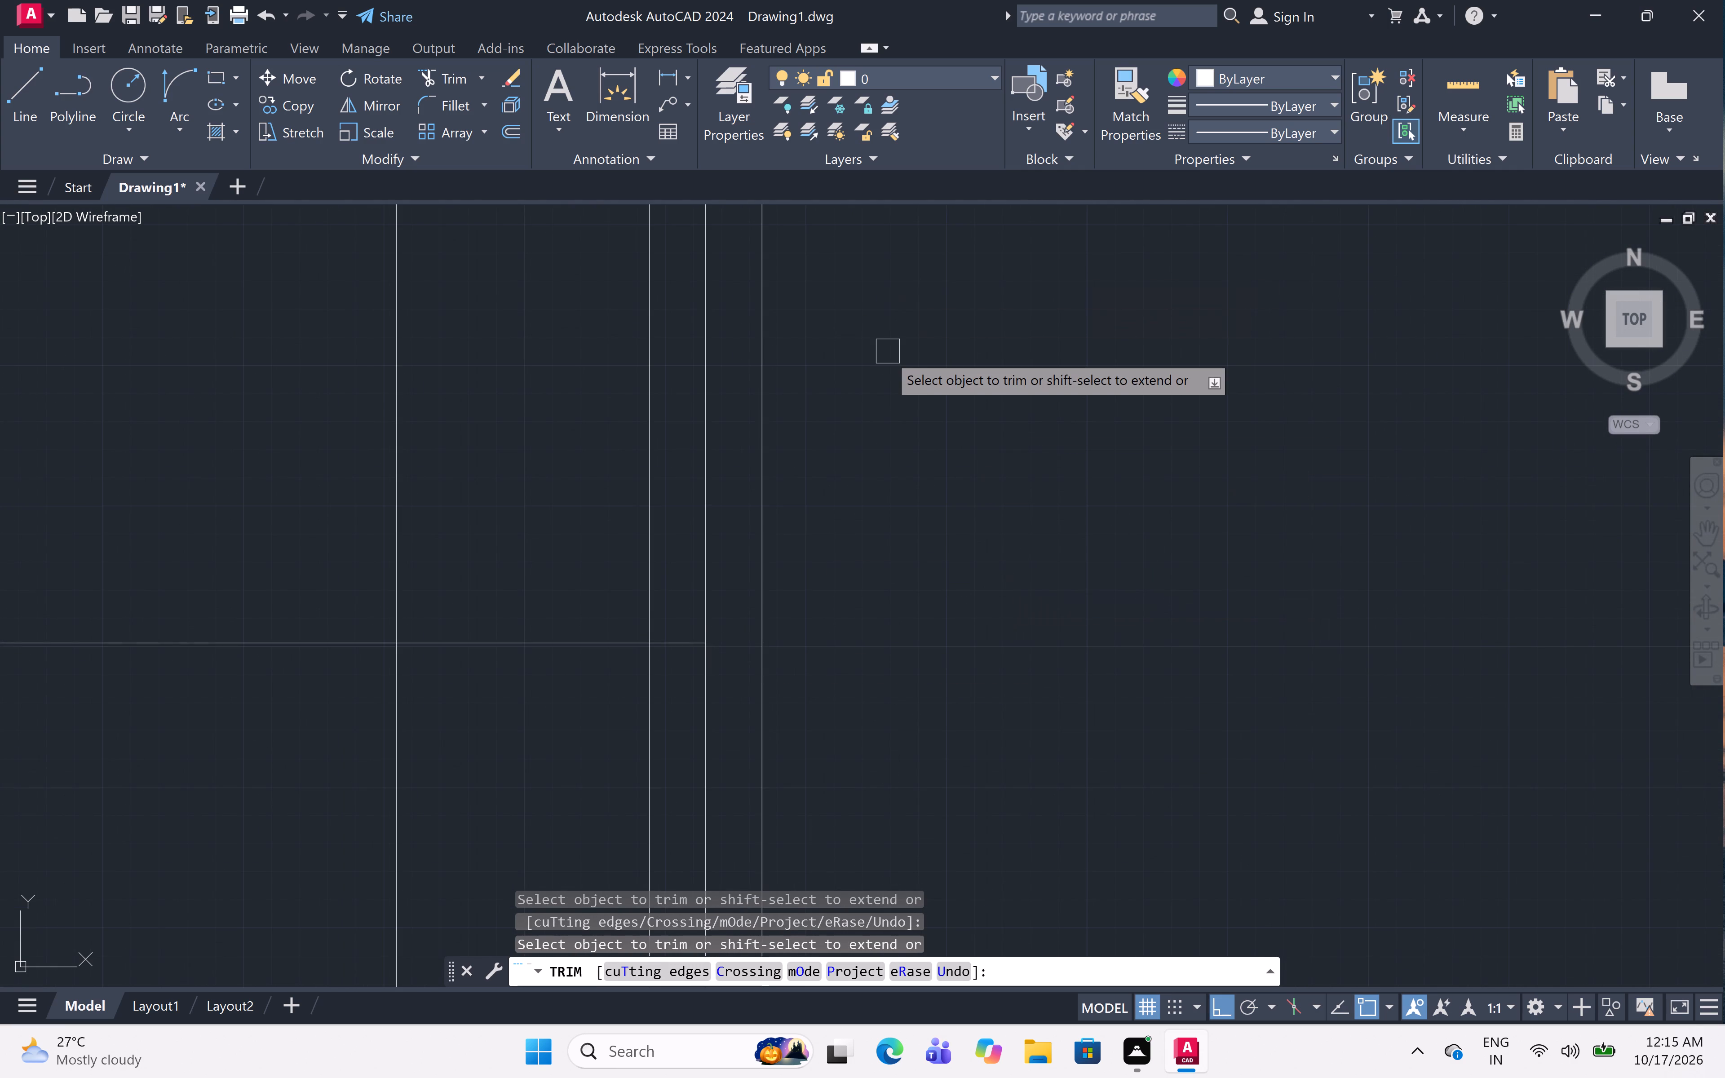
scroll(887, 353, "down", 4)
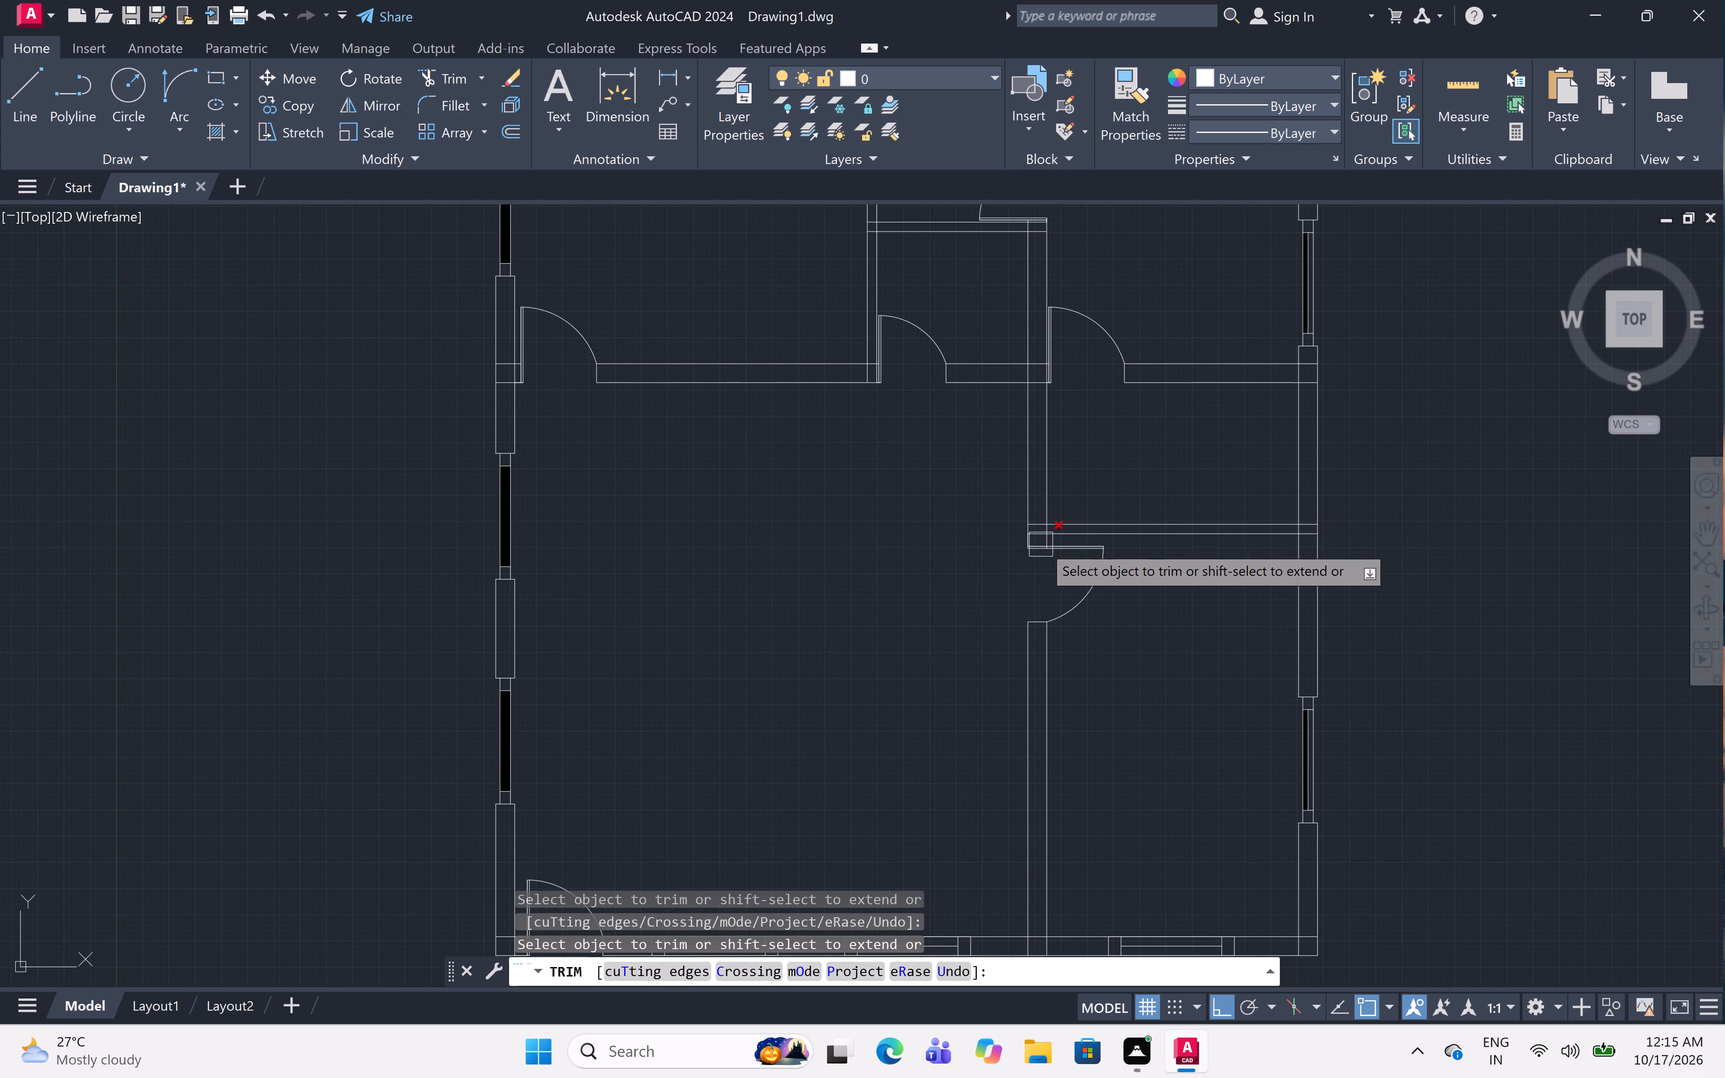
scroll(1051, 544, "up", 4)
scroll(1035, 514, "down", 5)
middle_click_drag(1079, 401, 1071, 566)
scroll(995, 355, "up", 6)
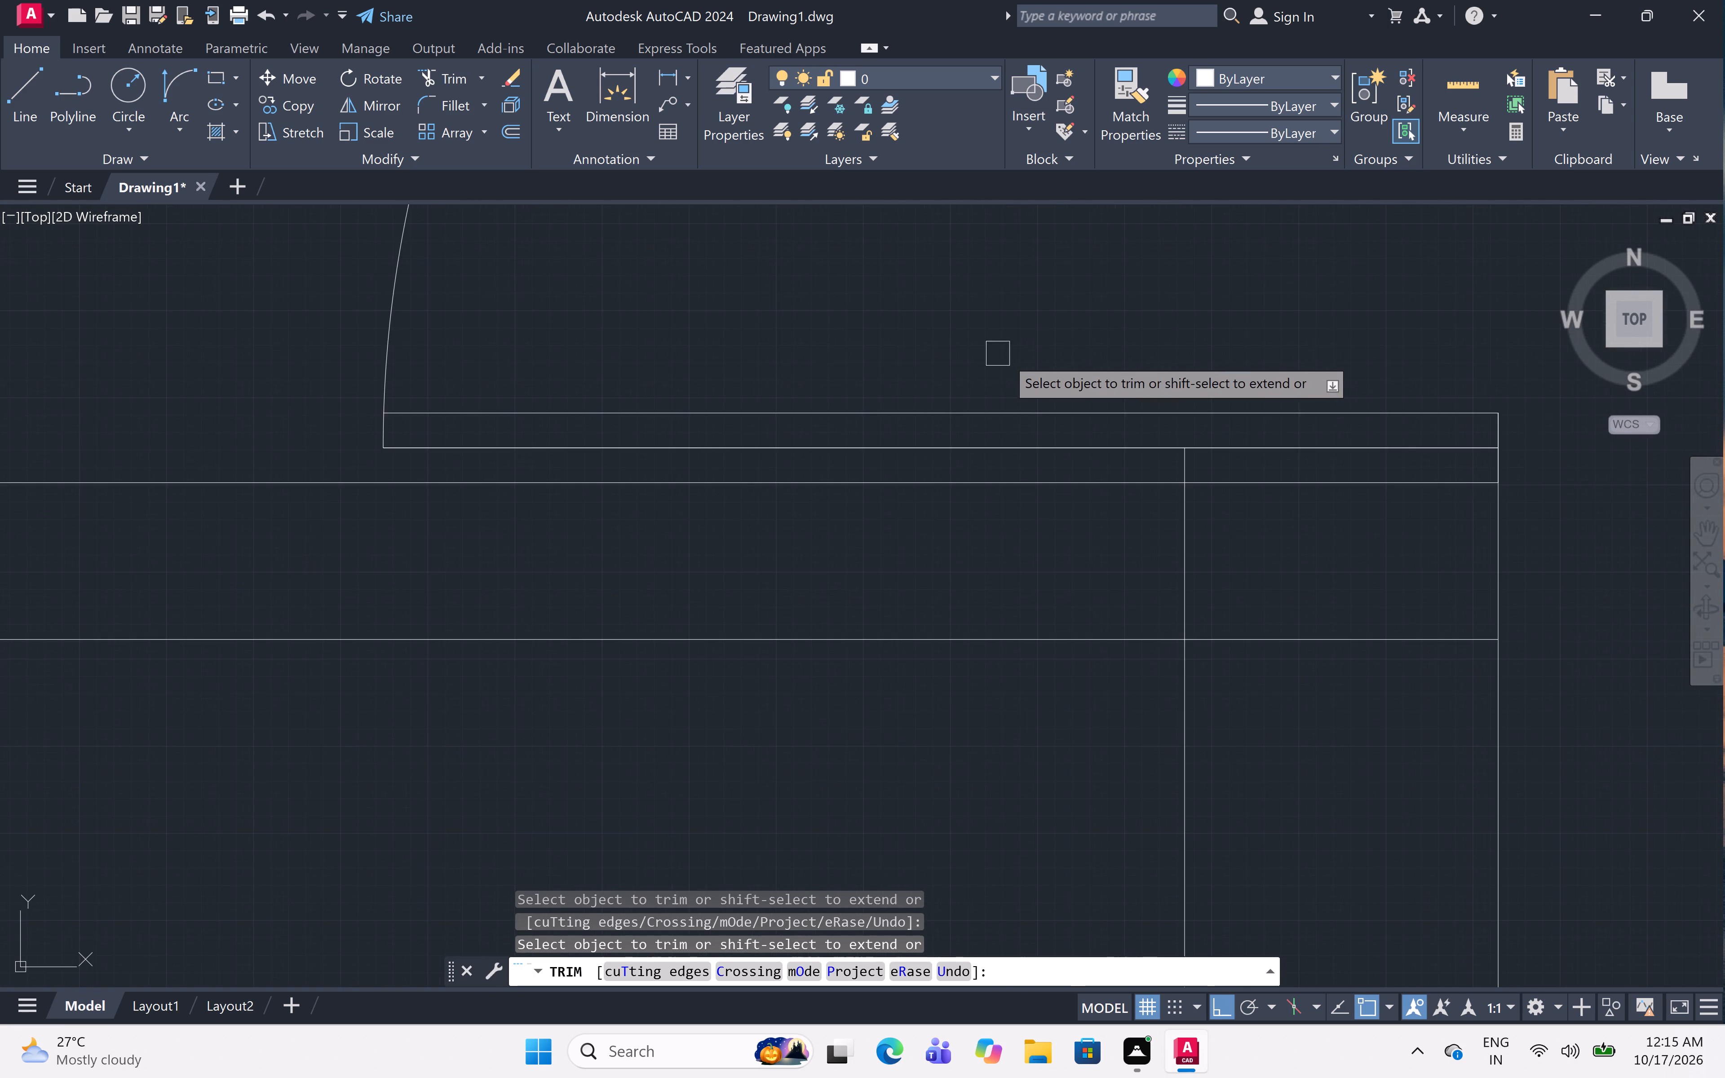
scroll(1096, 402, "down", 9)
scroll(1114, 512, "up", 10)
left_click(1165, 464)
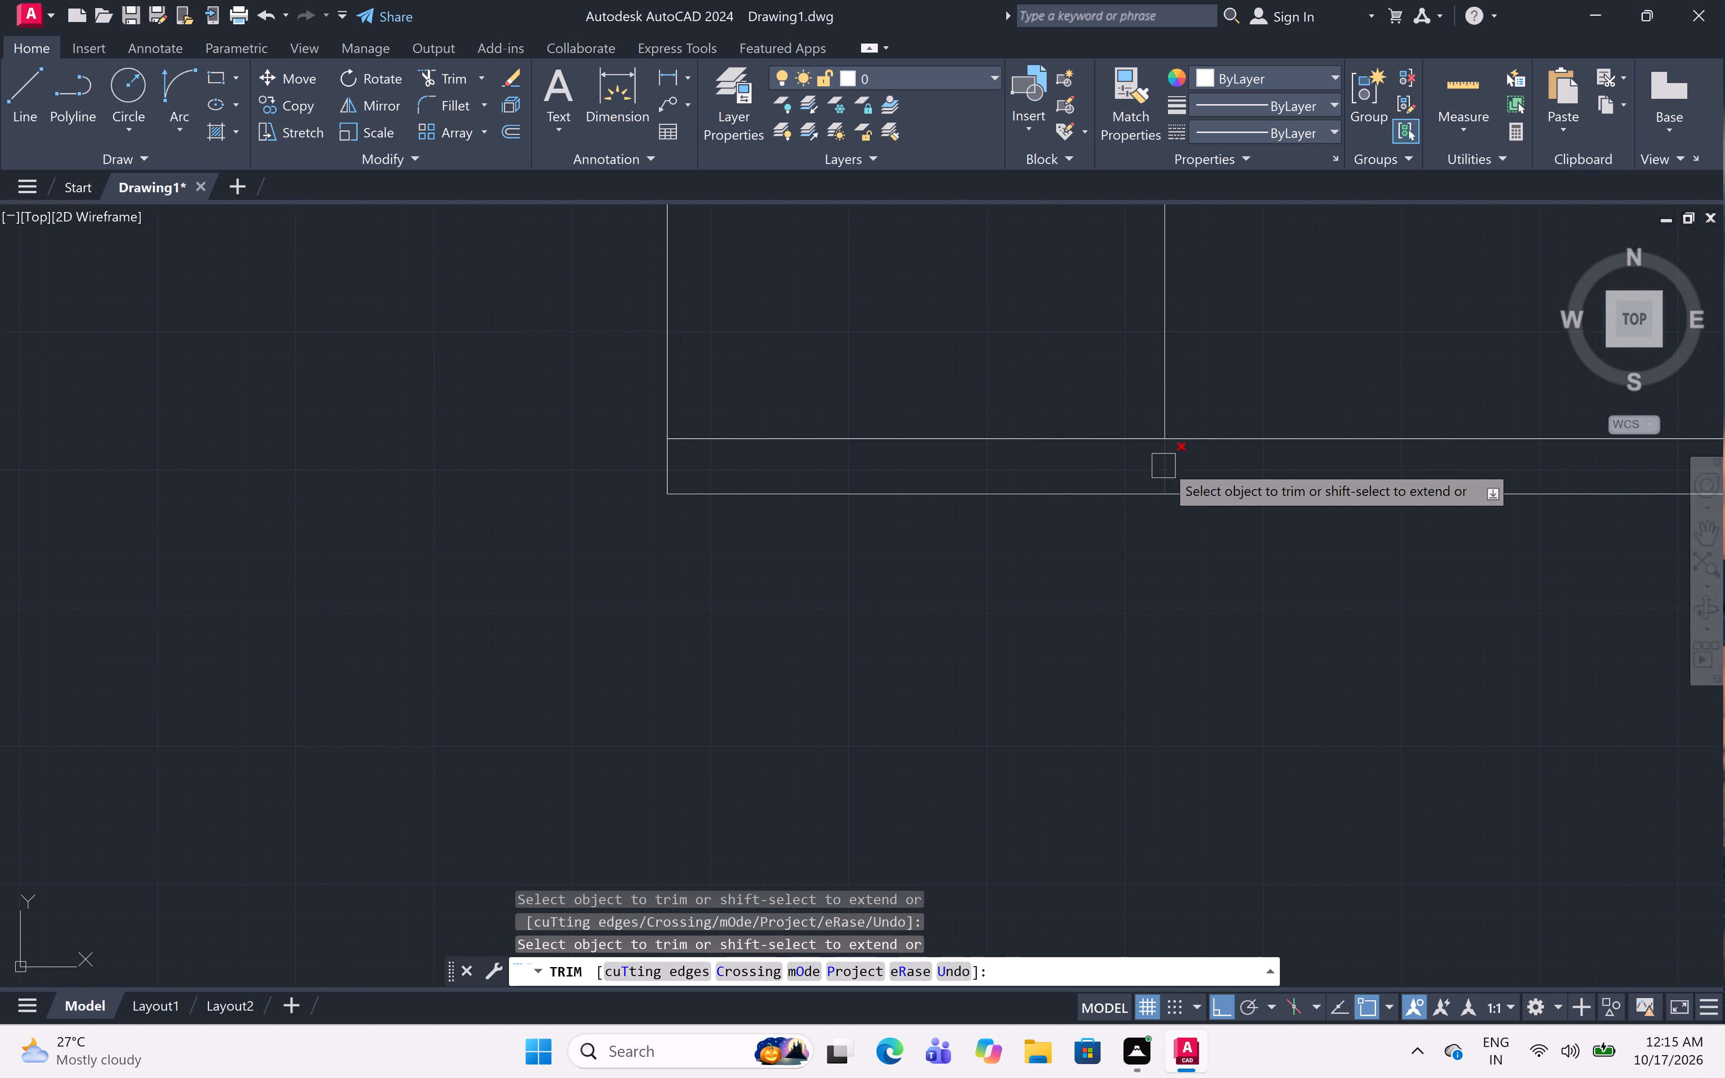
Trim the bottom outer wall's inner-face line between the two leaf lines of the entrance door.
scroll(1107, 417, "down", 9)
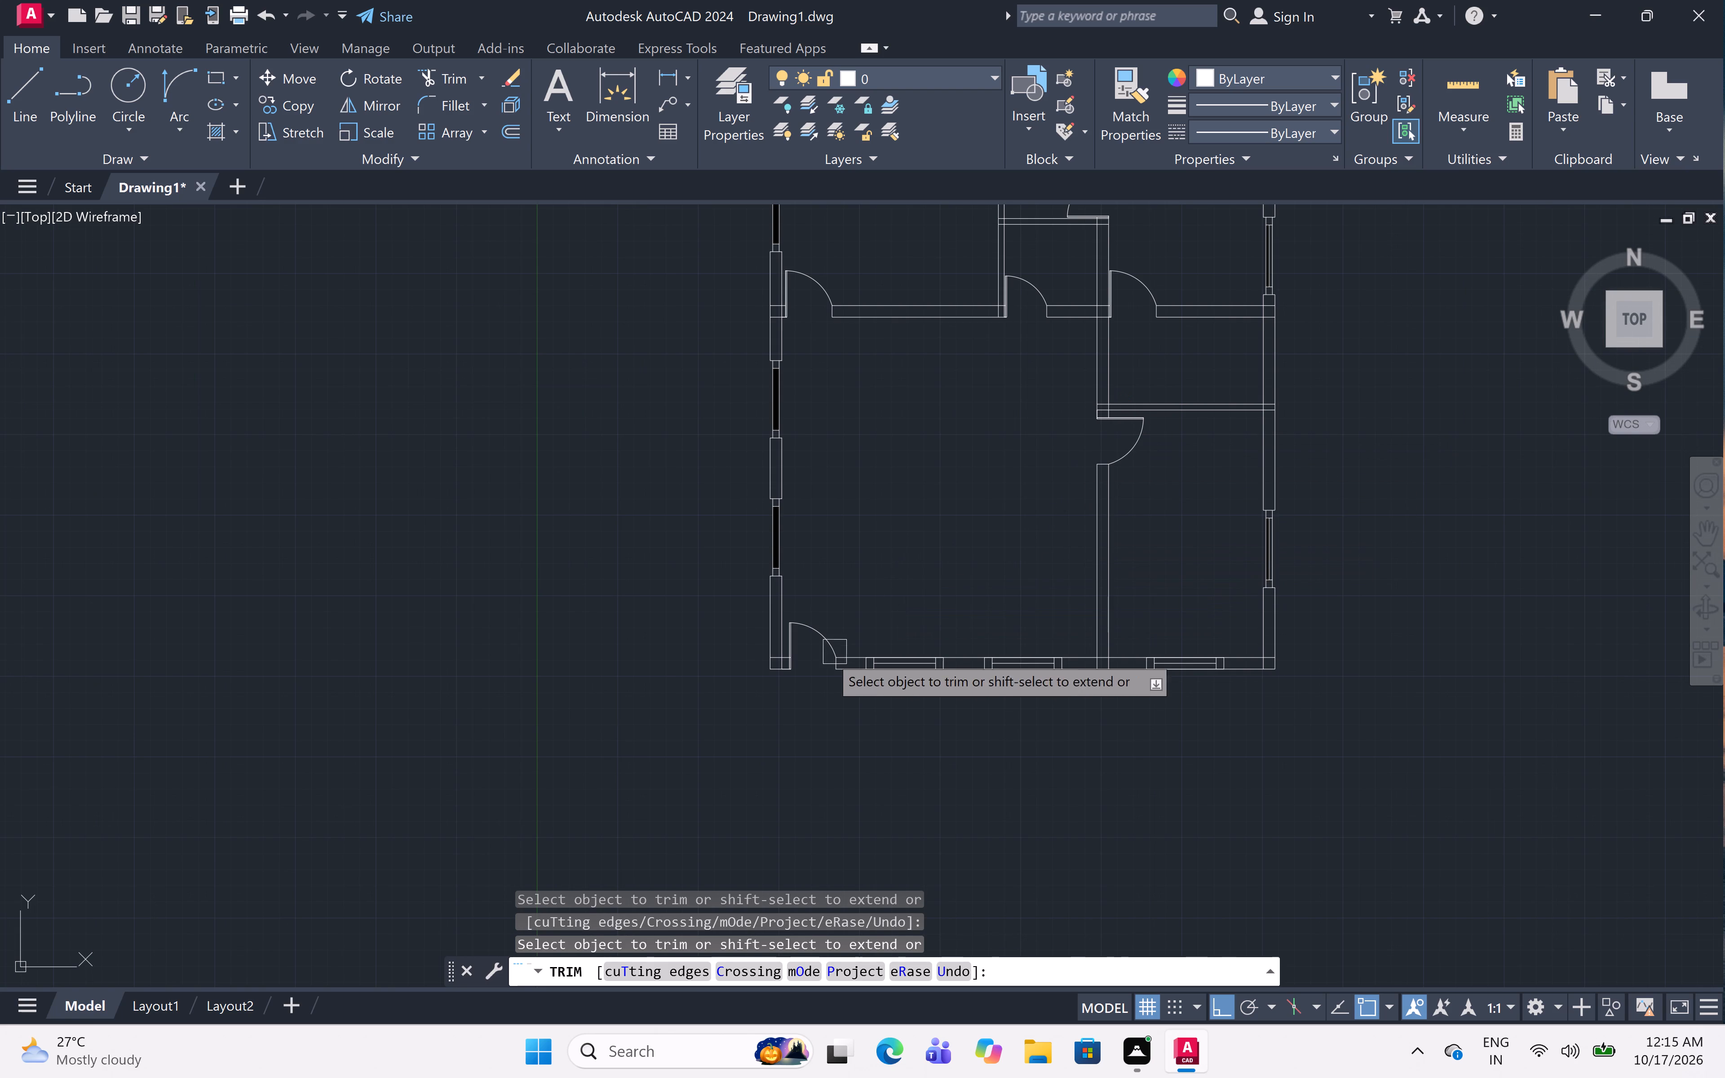
scroll(769, 659, "up", 7)
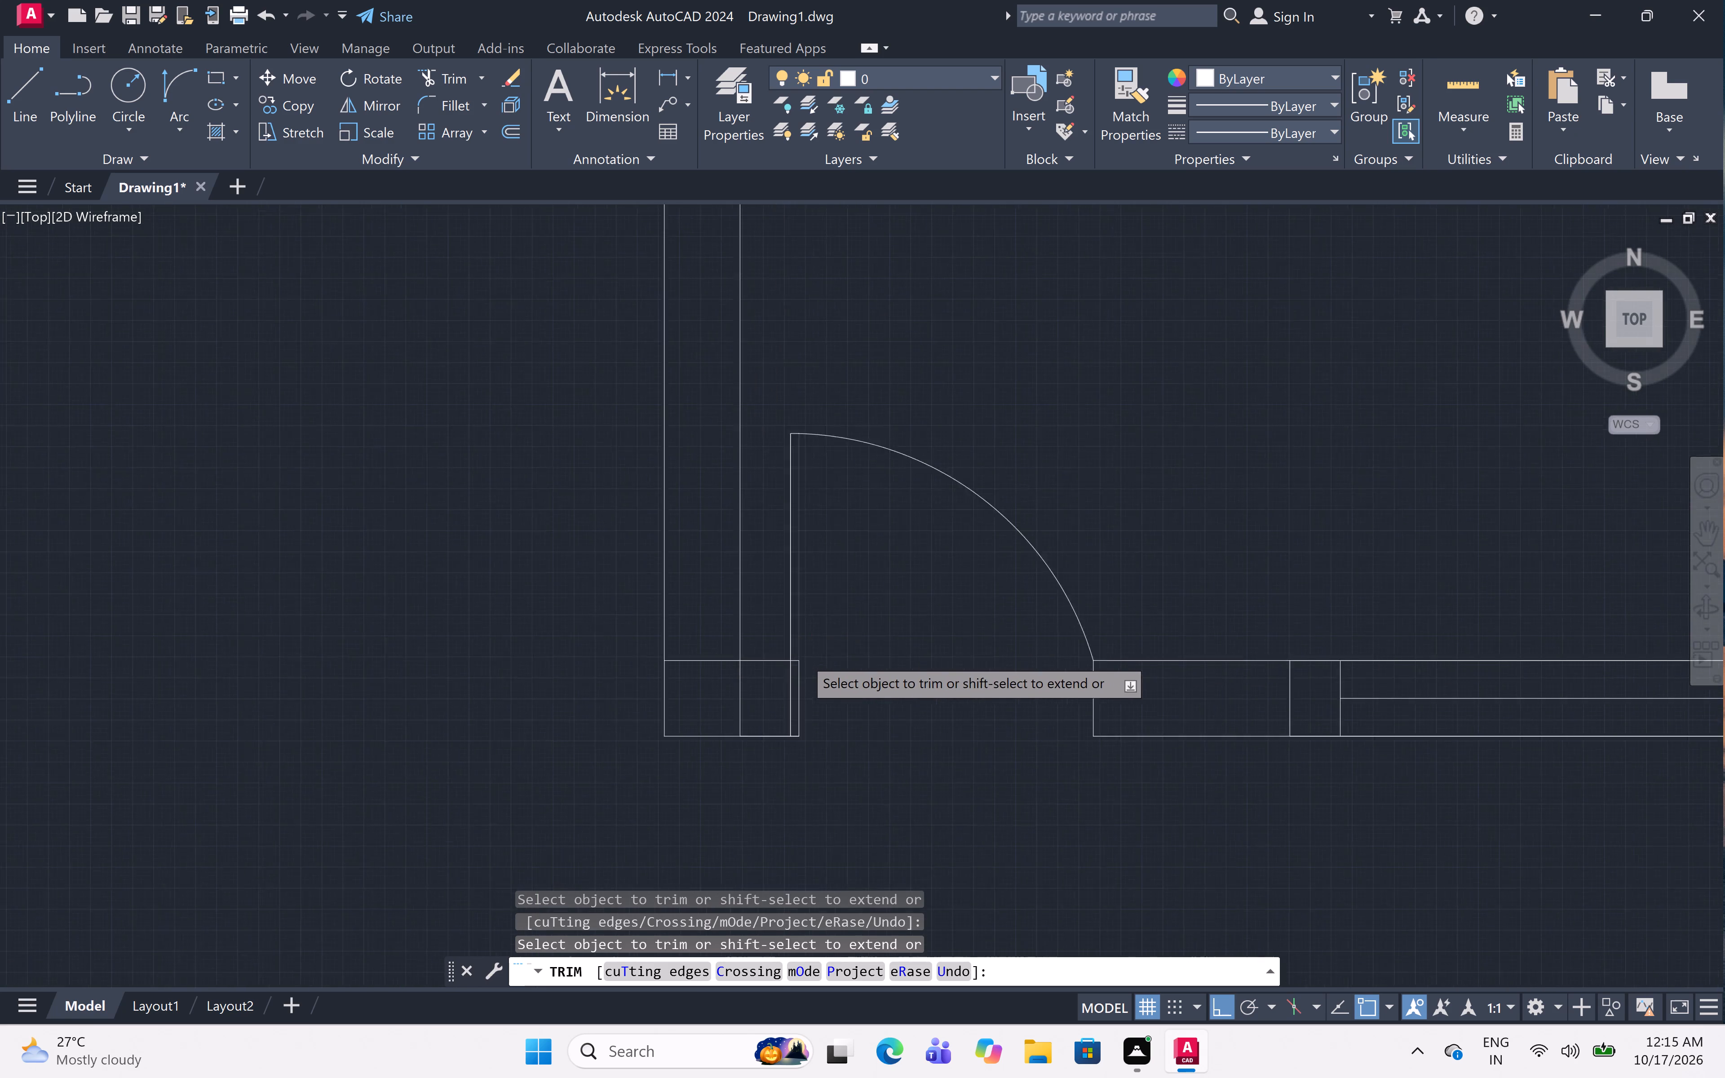
scroll(770, 674, "up", 2)
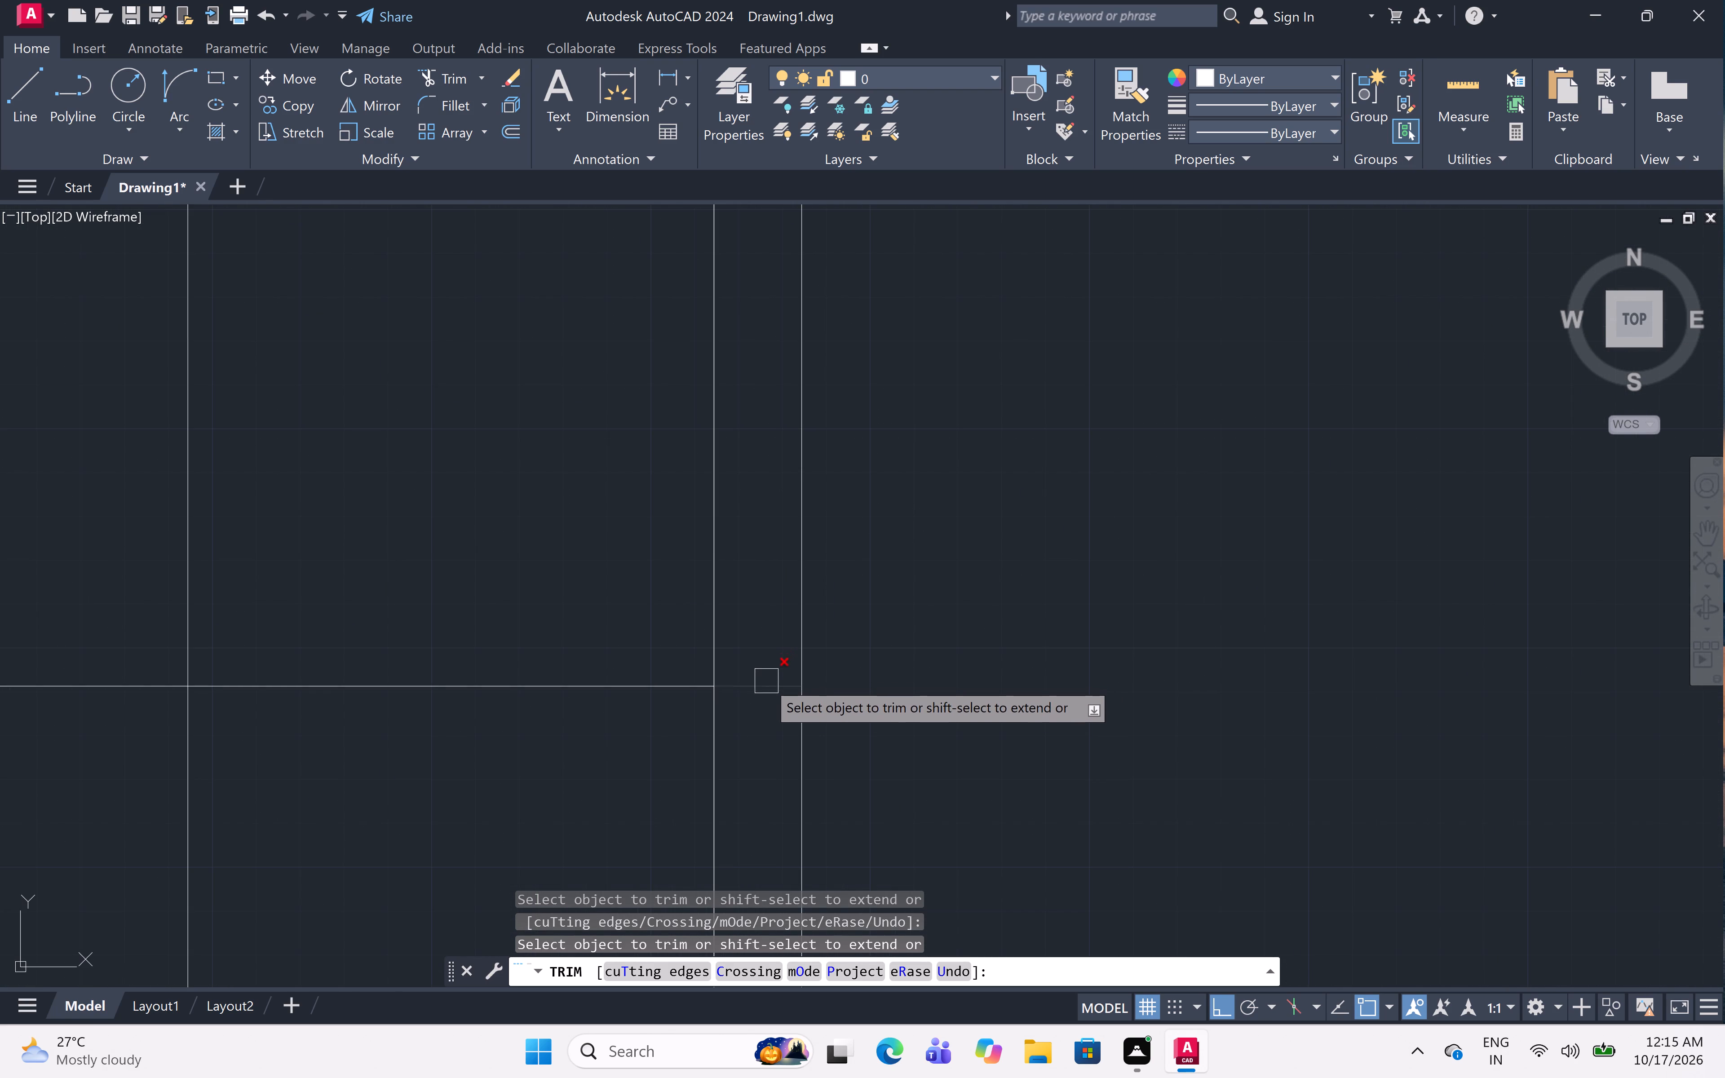
left_click(766, 682)
Trim the overlapping inner-face wall lines inside the plan's upper-left outer corner.
scroll(854, 565, "down", 9)
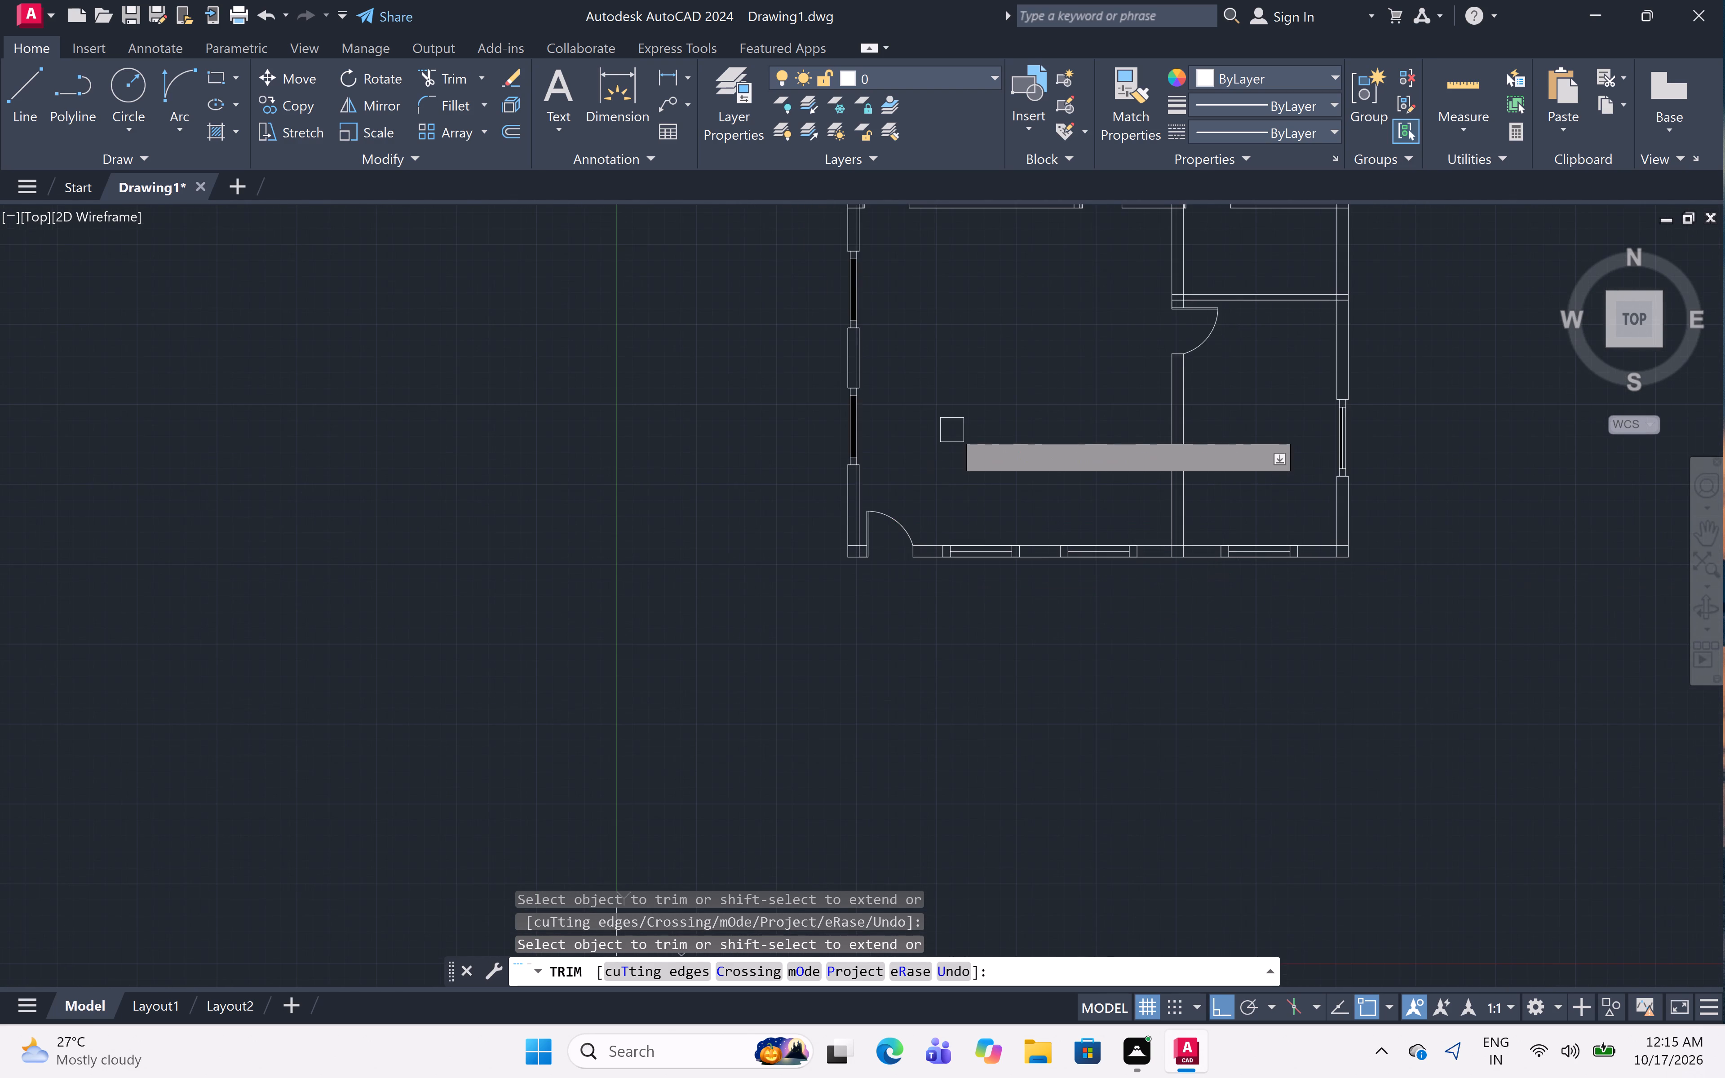
middle_click_drag(952, 429, 914, 548)
scroll(905, 529, "down", 1)
middle_click_drag(905, 527, 897, 590)
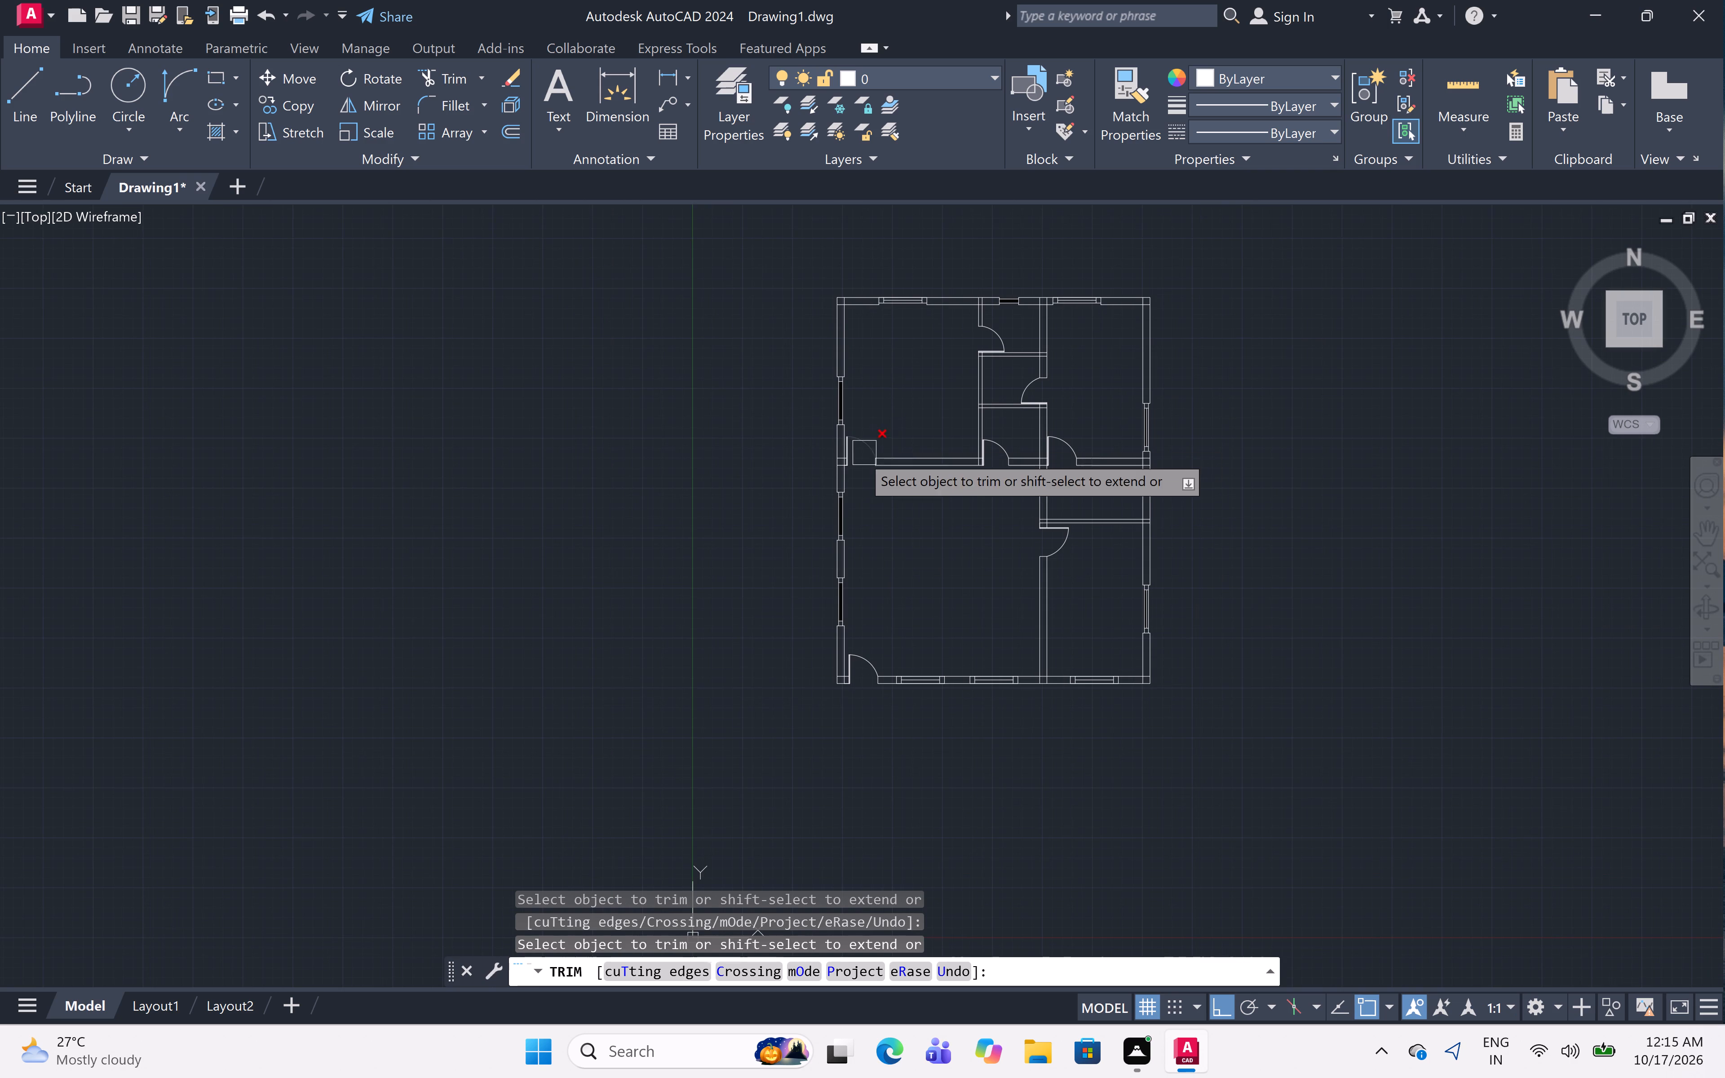
scroll(852, 461, "up", 2)
scroll(861, 479, "down", 2)
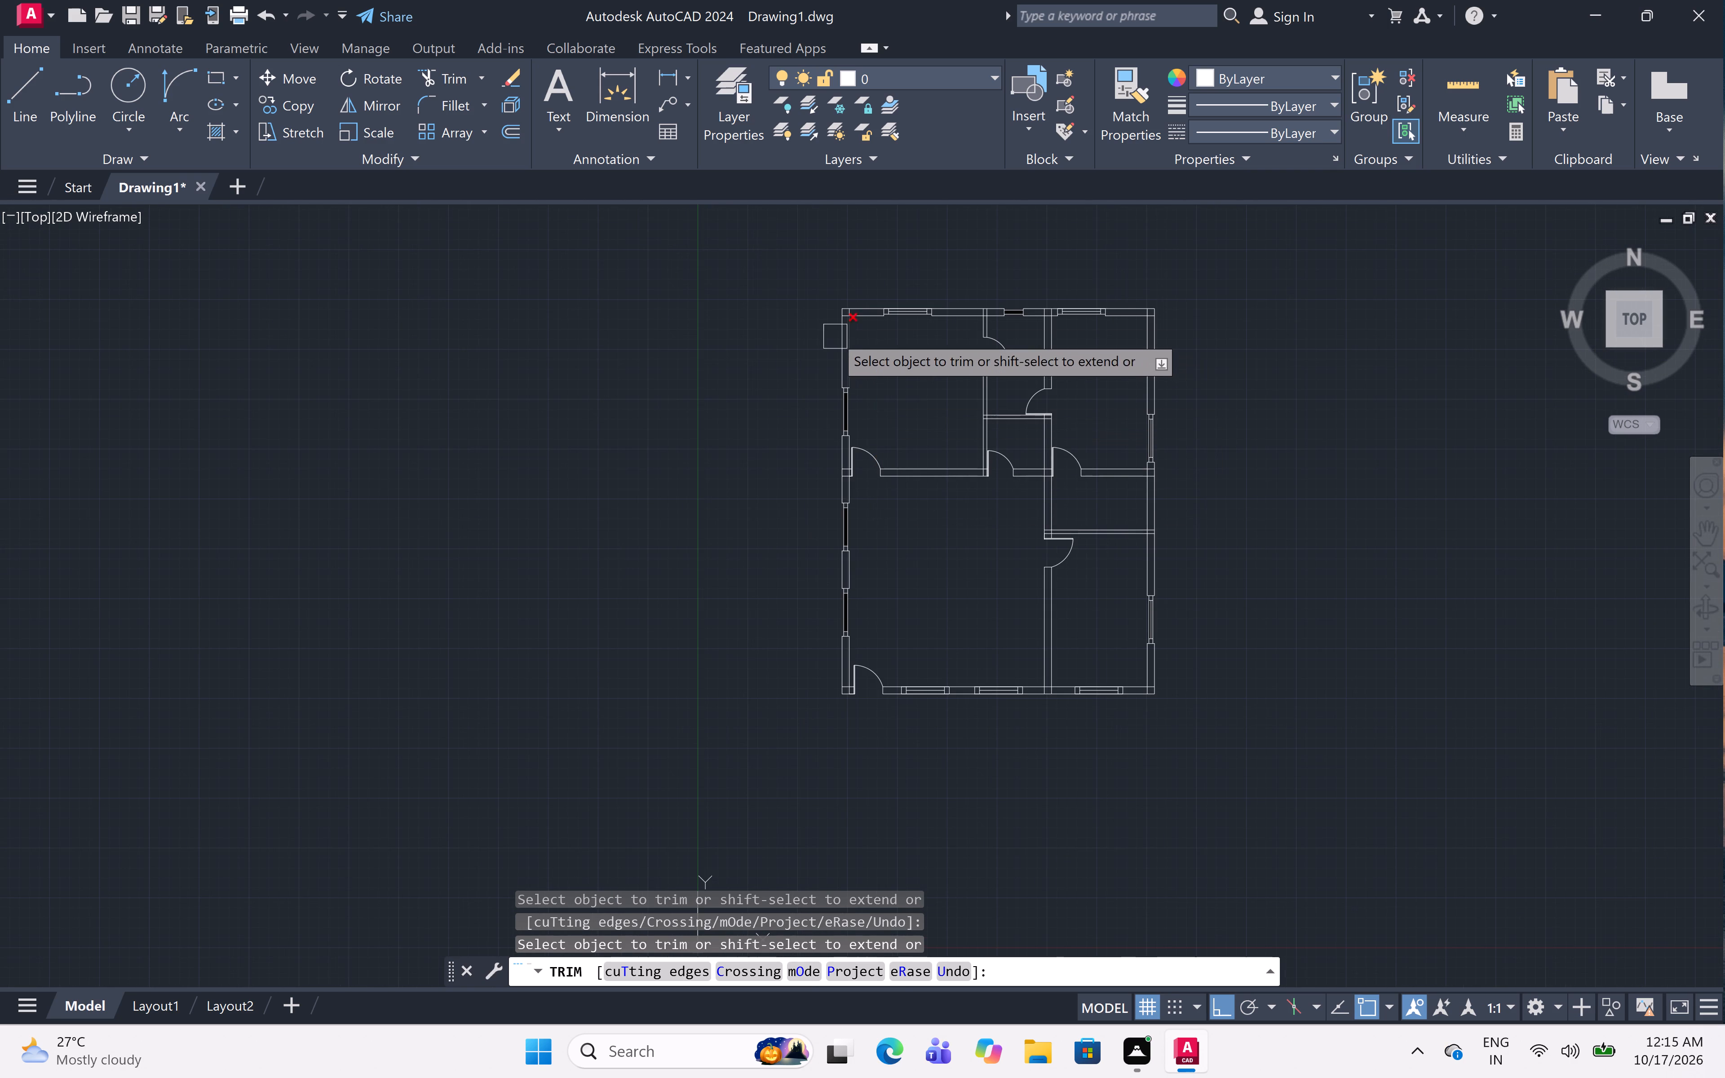
scroll(845, 309, "up", 5)
left_click(874, 318)
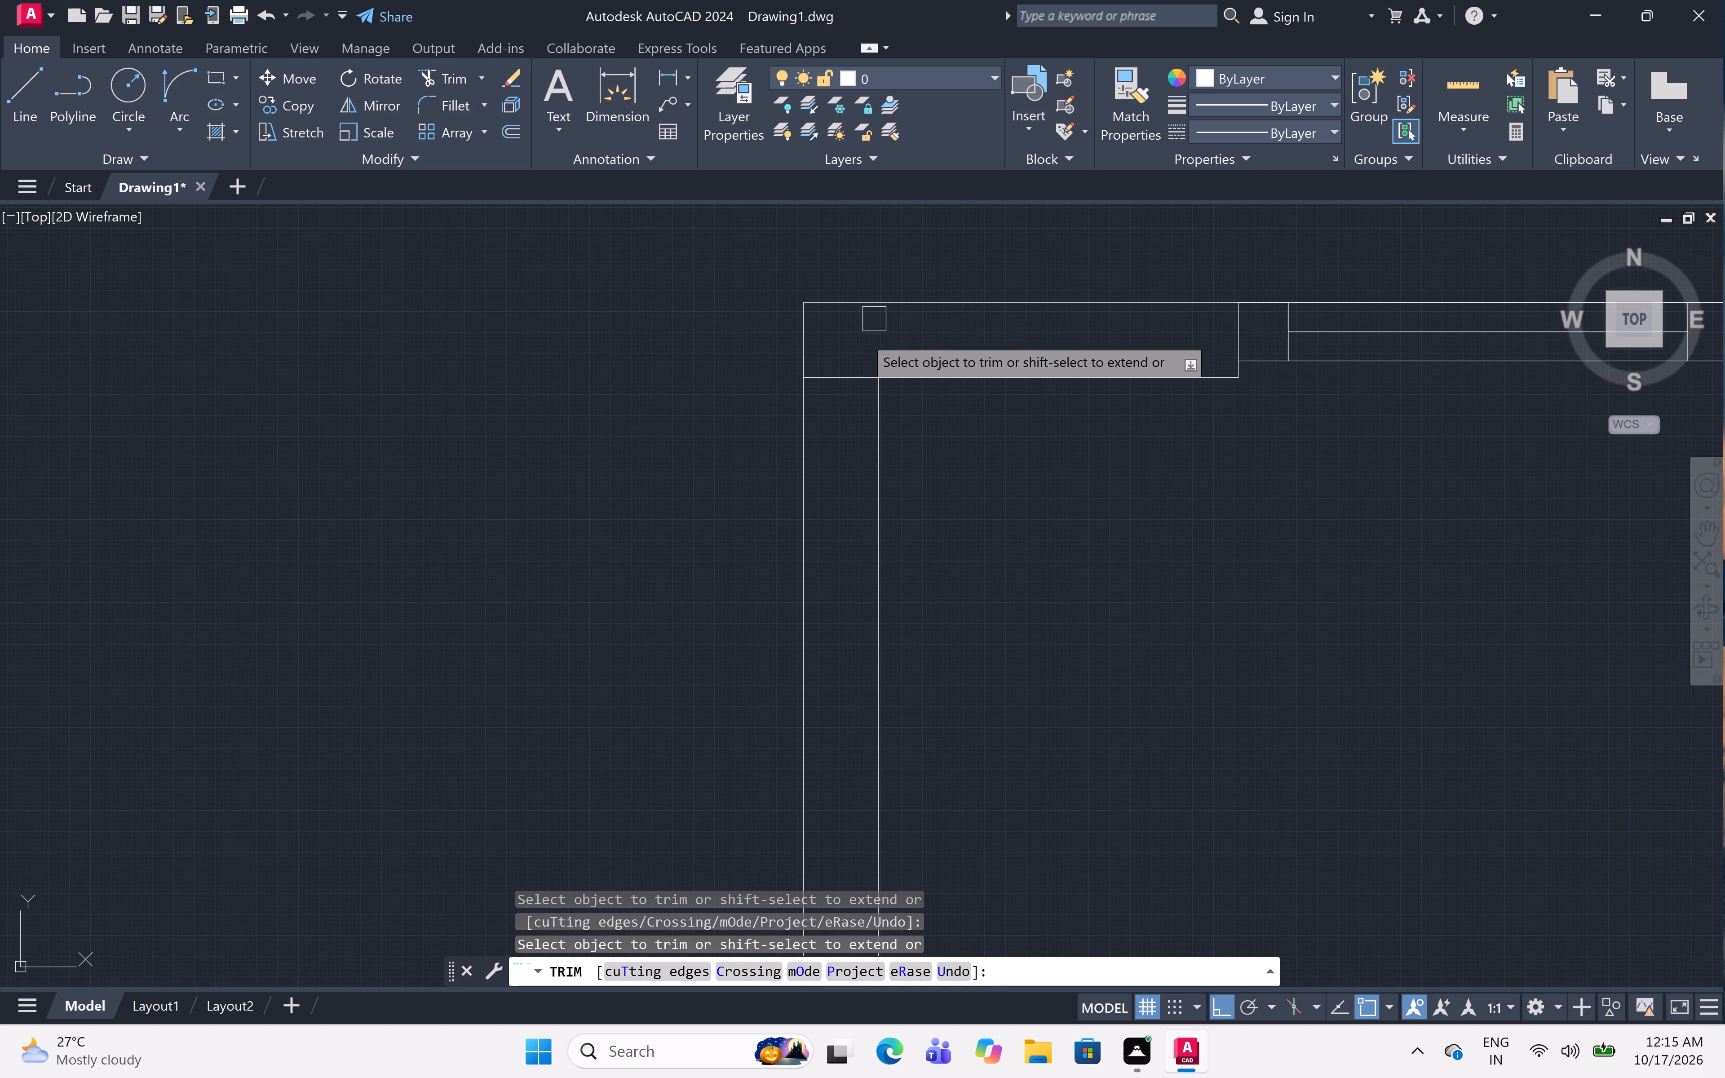
left_click(839, 381)
Clean up the partition's junction with the top outer wall by trimming both partition lines inside the wall and the inner-face line across the partition.
scroll(714, 340, "down", 4)
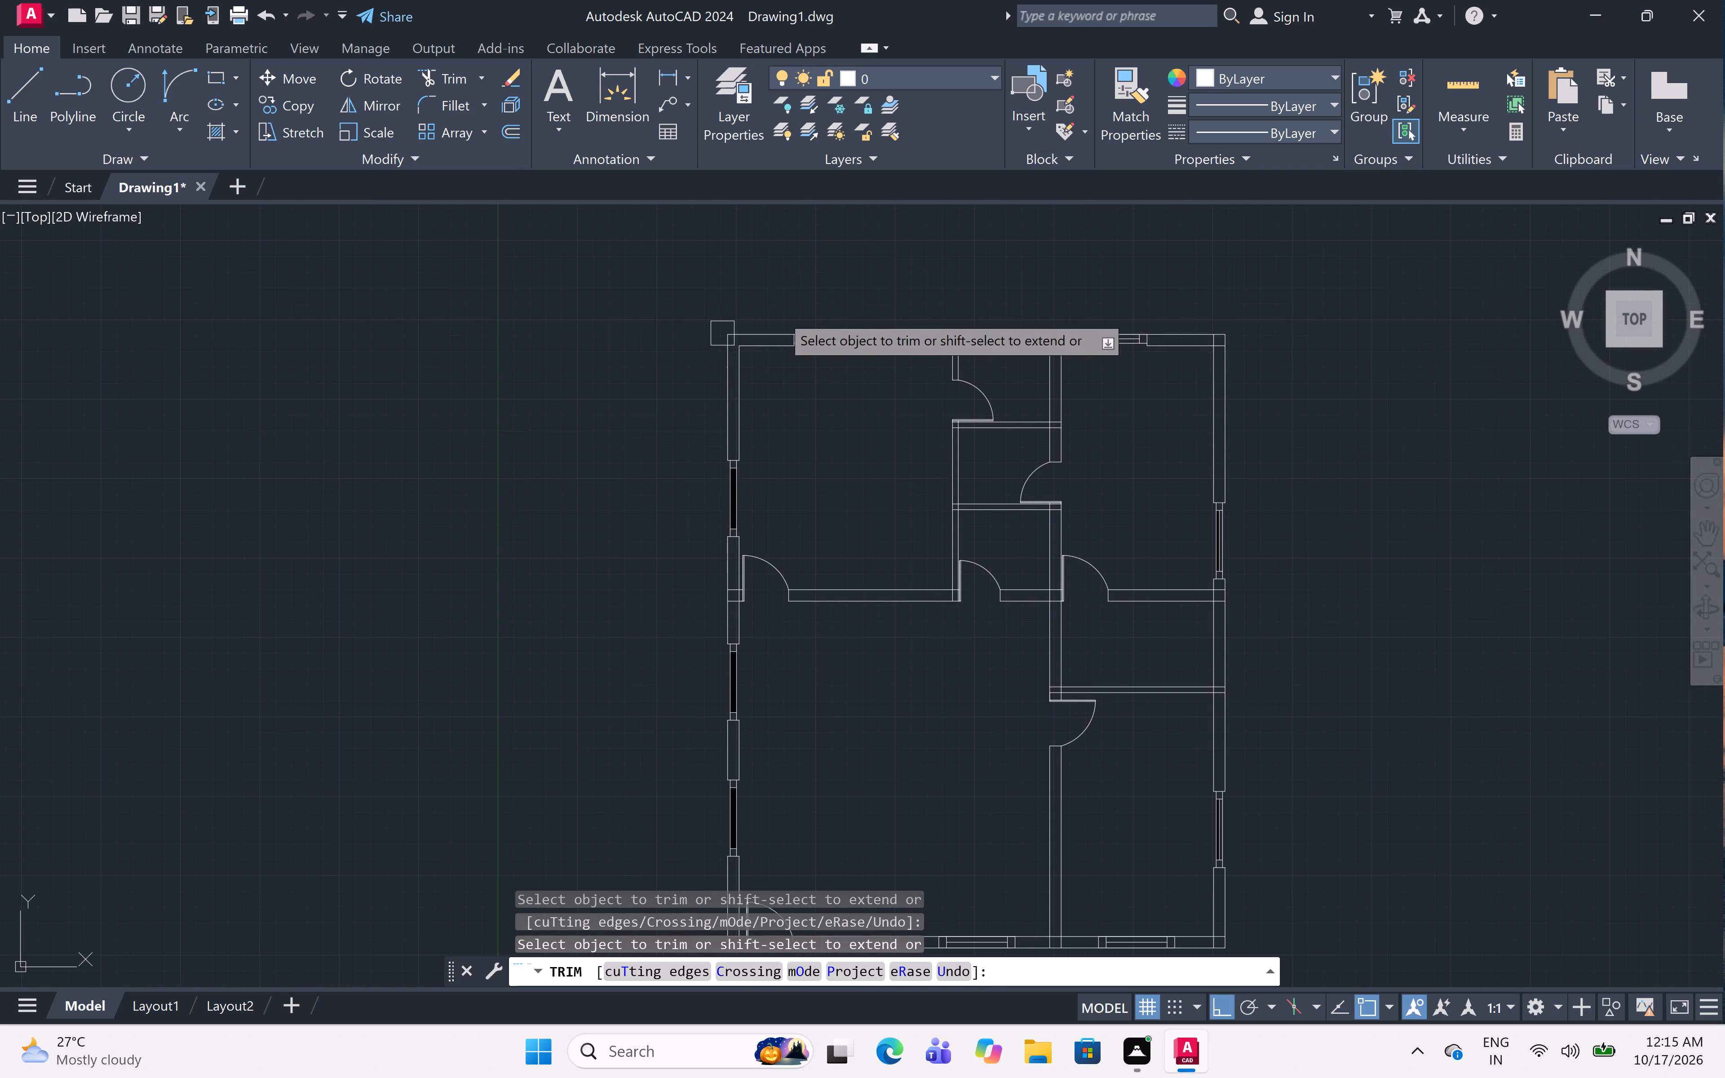
scroll(946, 347, "up", 5)
scroll(1061, 272, "down", 3)
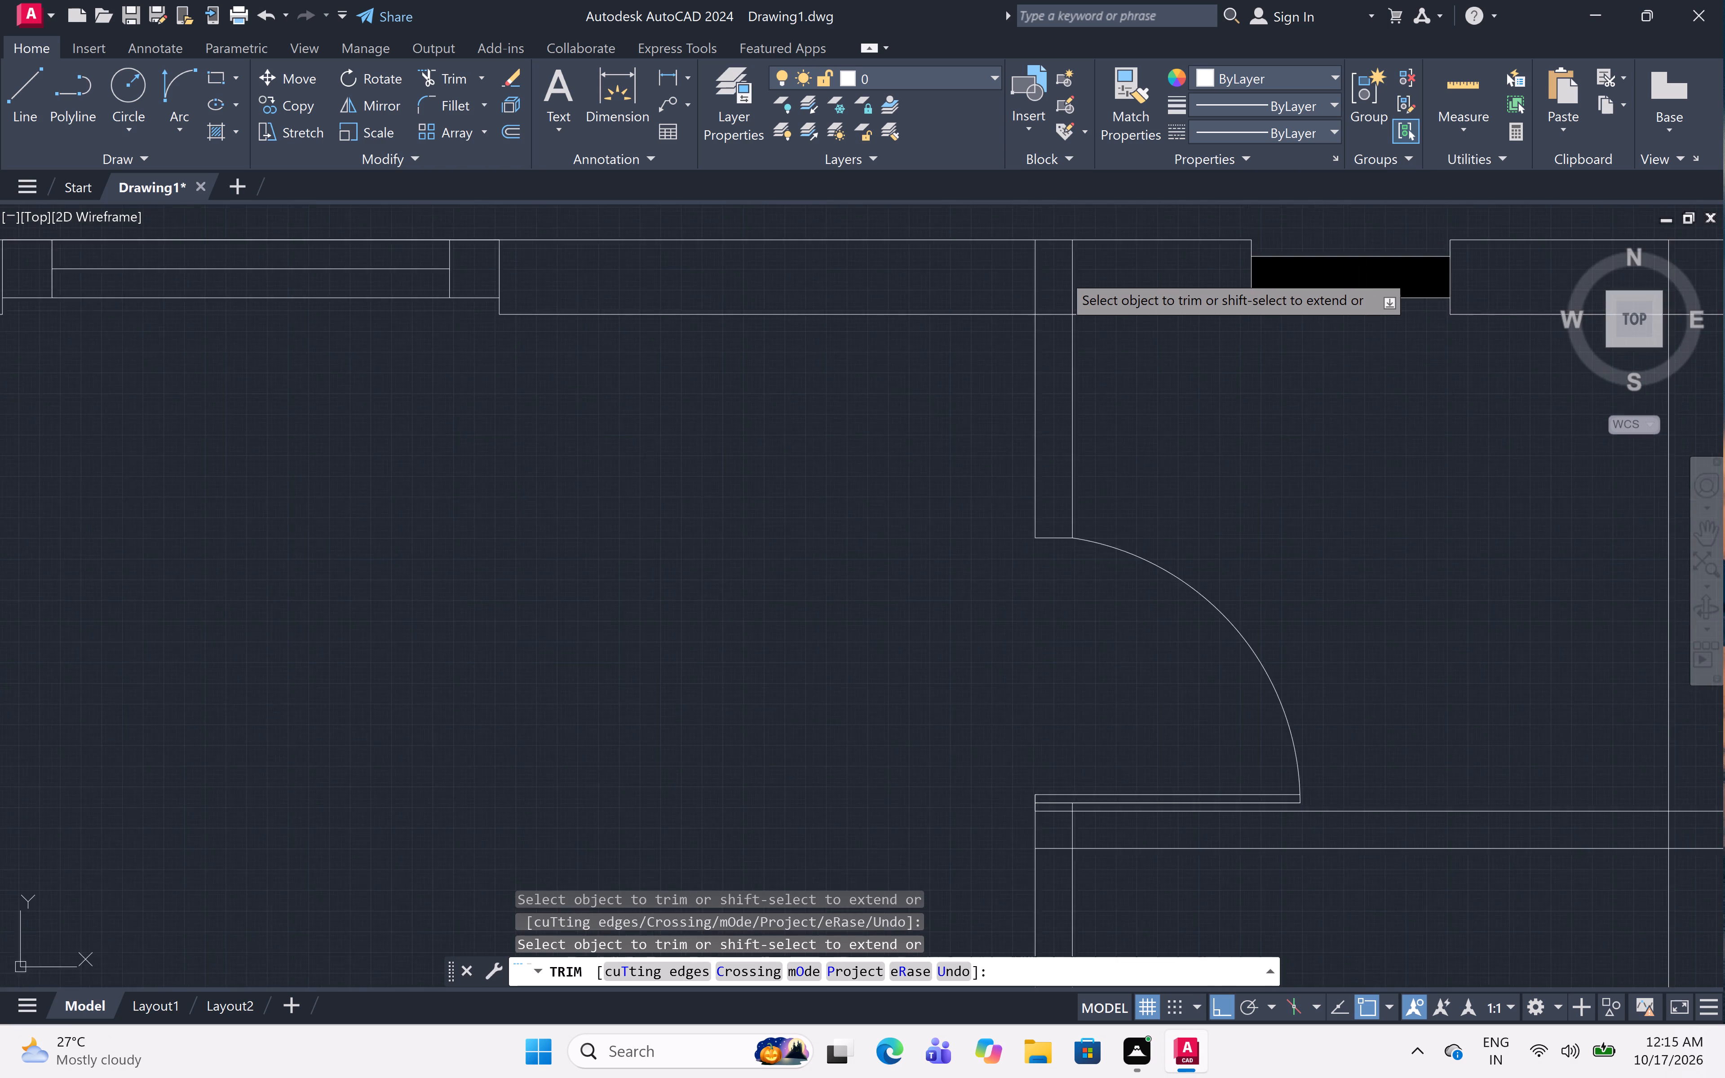
scroll(1062, 279, "down", 2)
scroll(1066, 274, "up", 6)
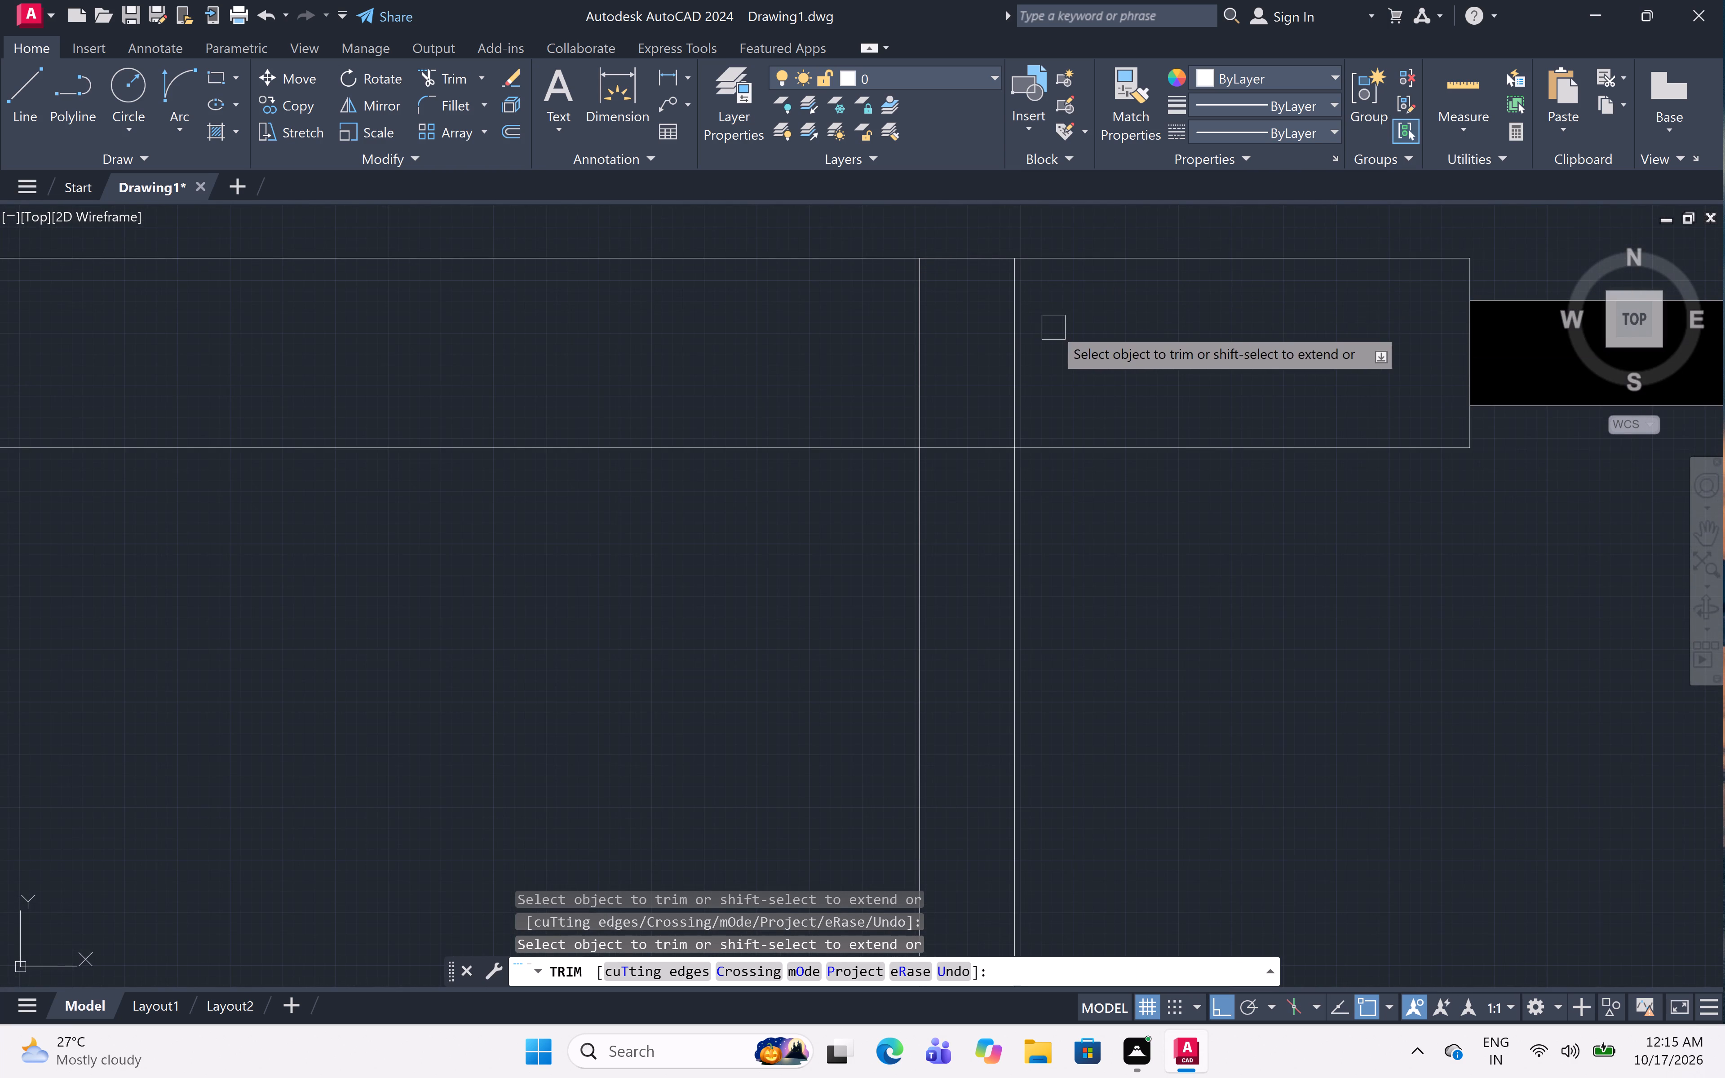
left_click(1053, 327)
left_click(821, 374)
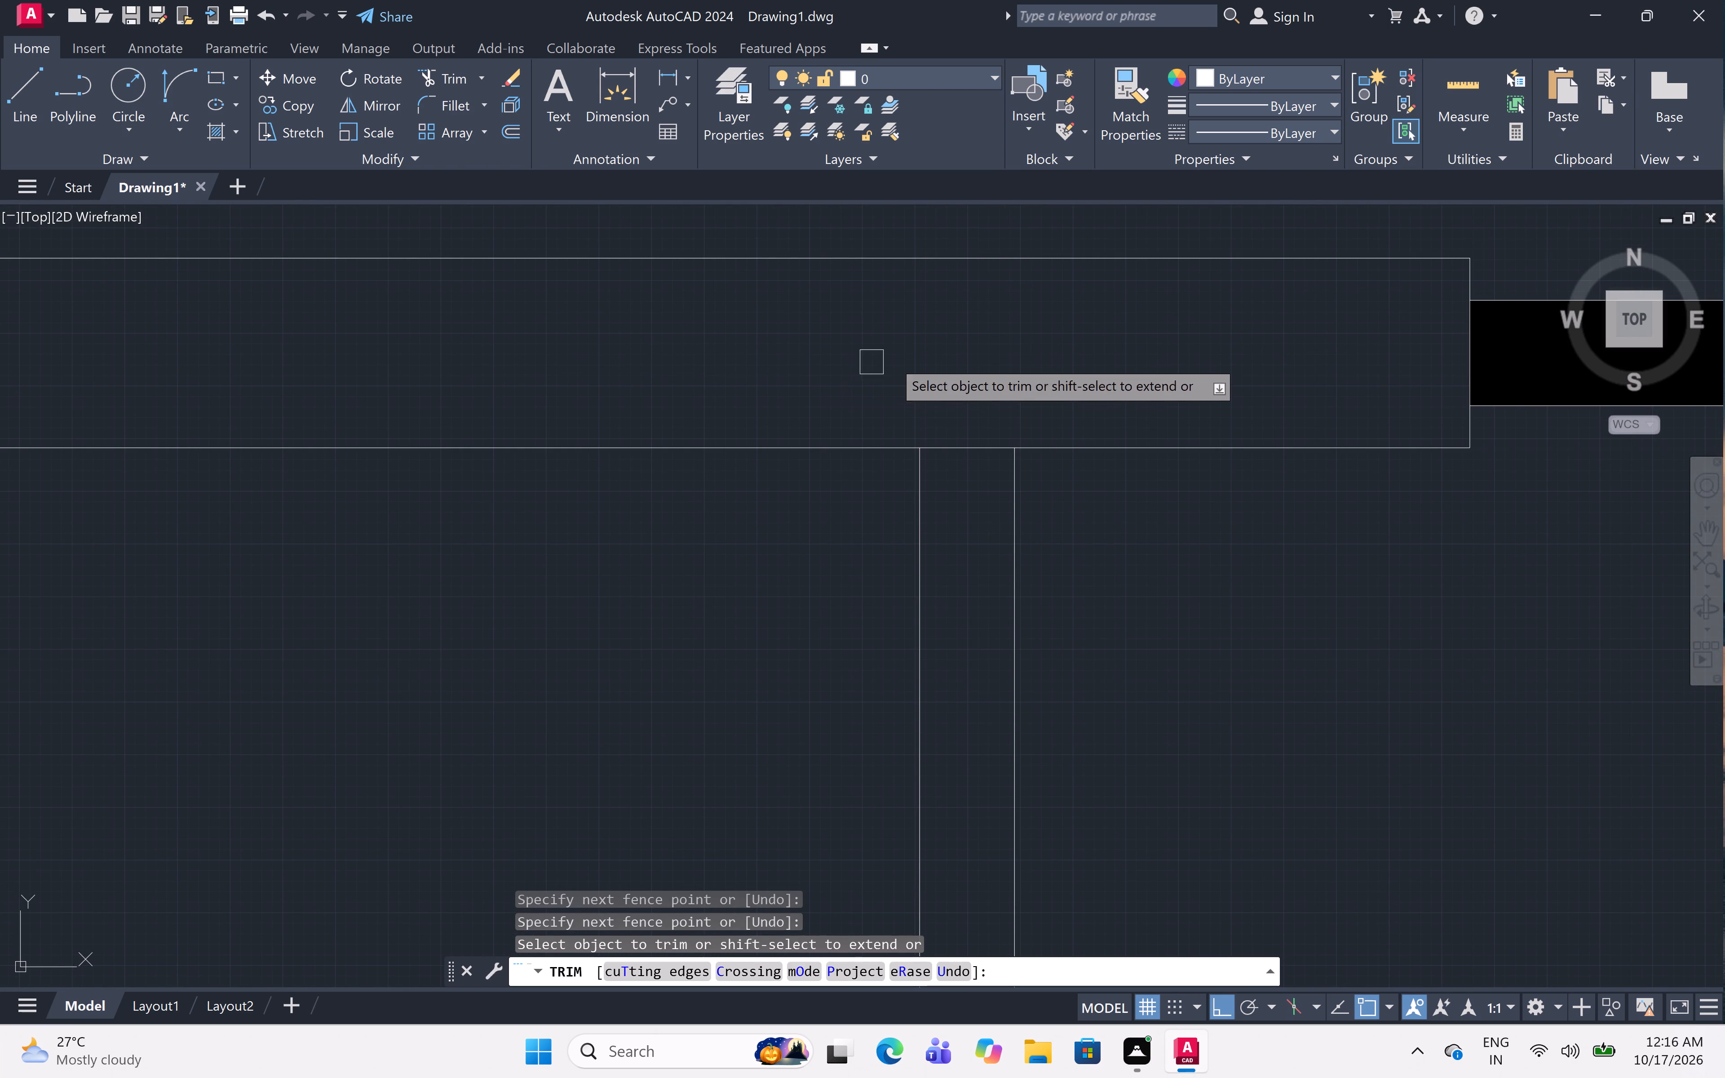
left_click(952, 402)
left_click(950, 503)
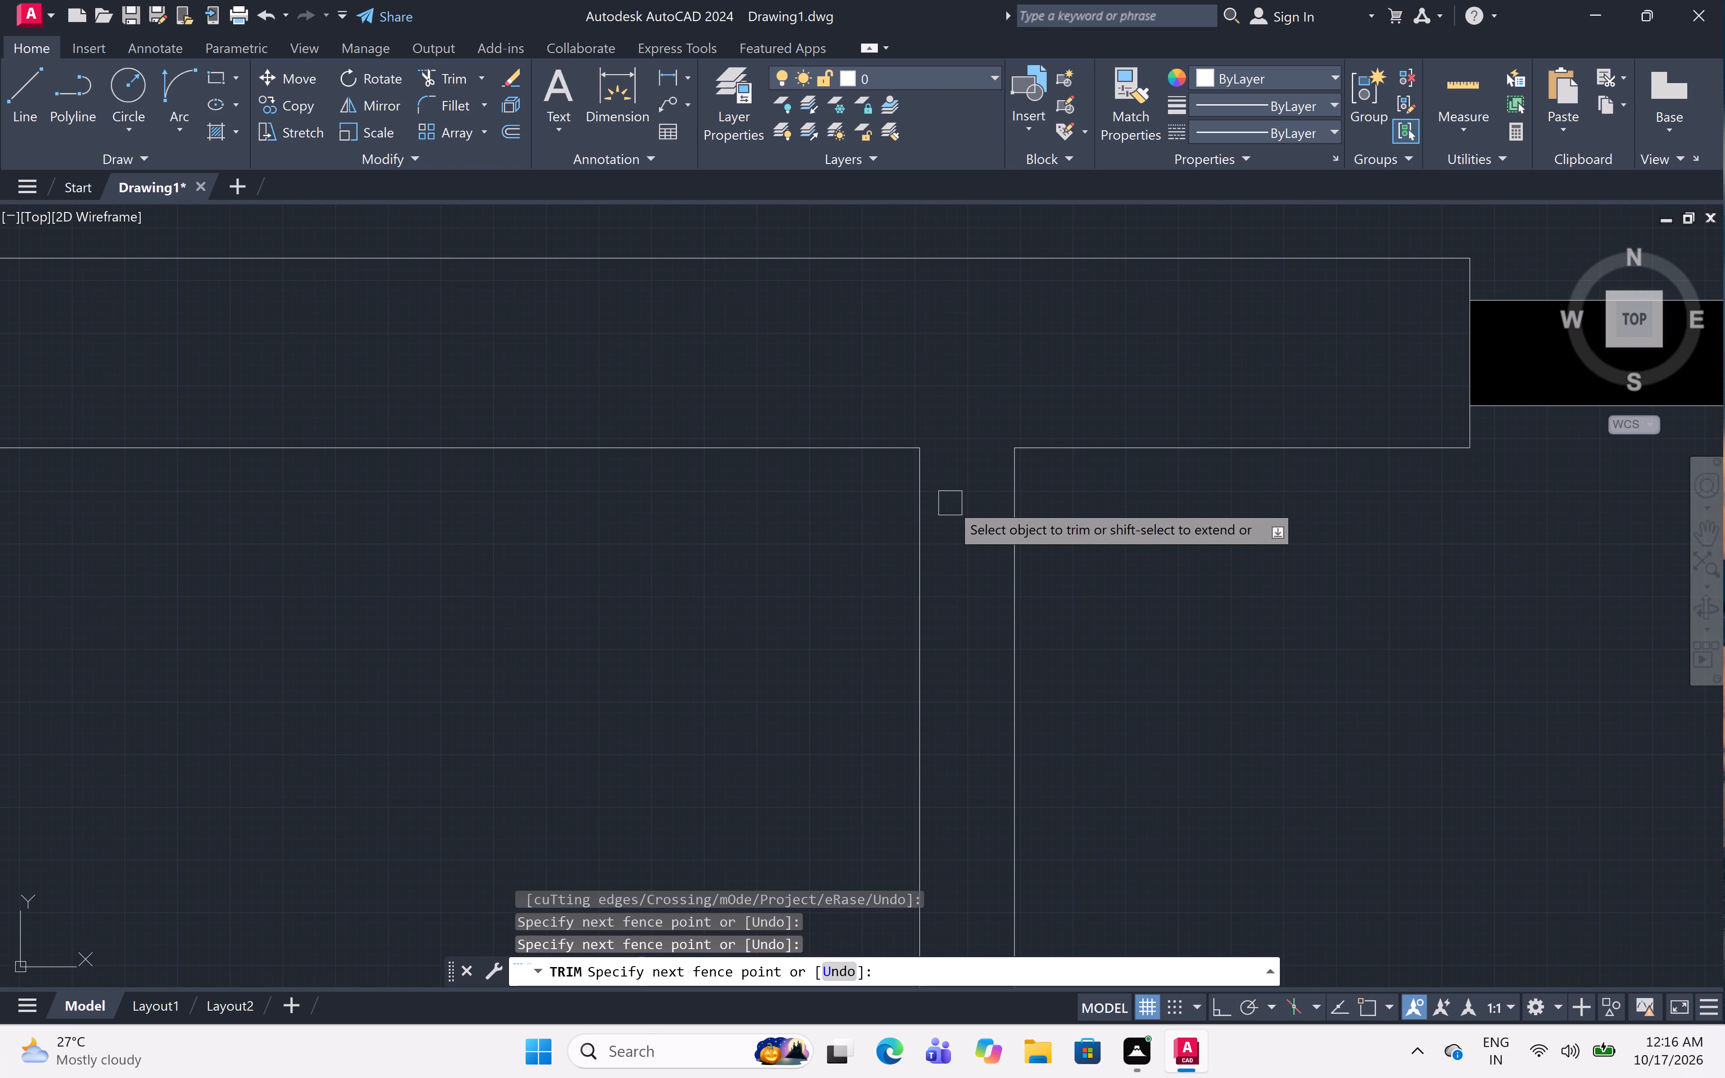
Clean up the upper-right room's left wall junction with the top outer wall, trimming both lines inside it and the inner-face line across the opening.
scroll(879, 390, "down", 4)
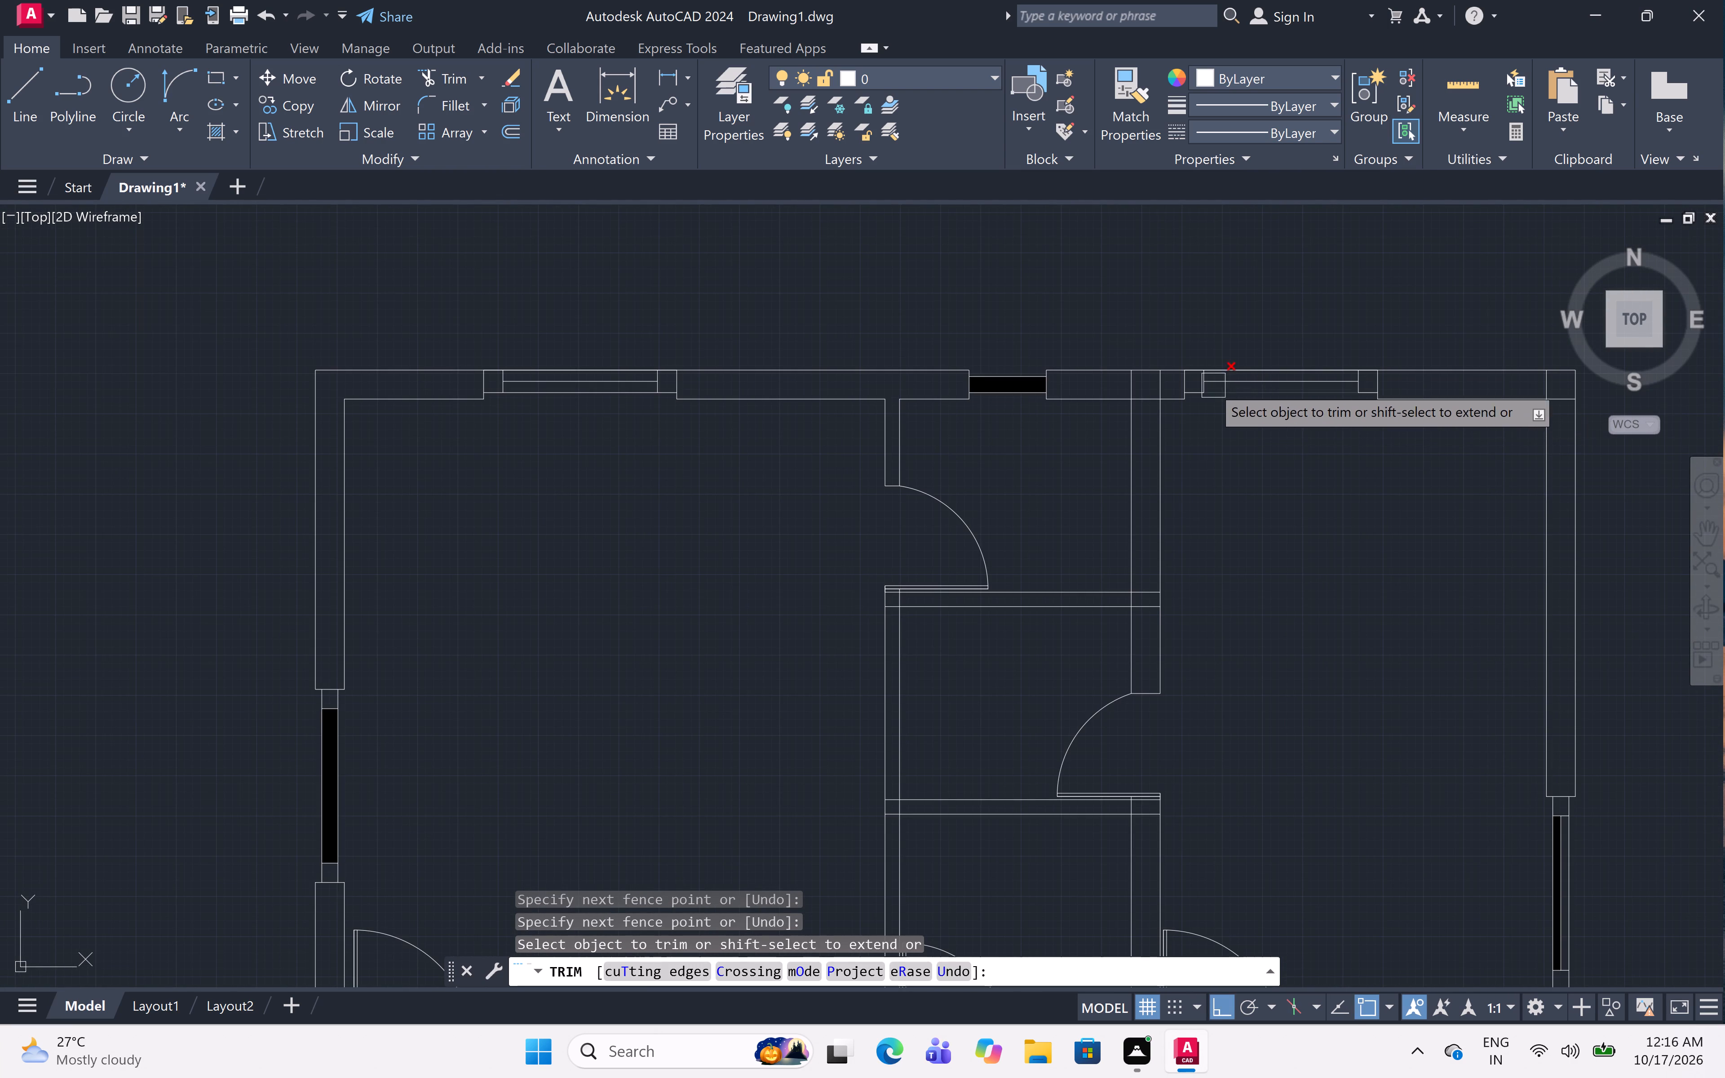
scroll(1165, 379, "up", 4)
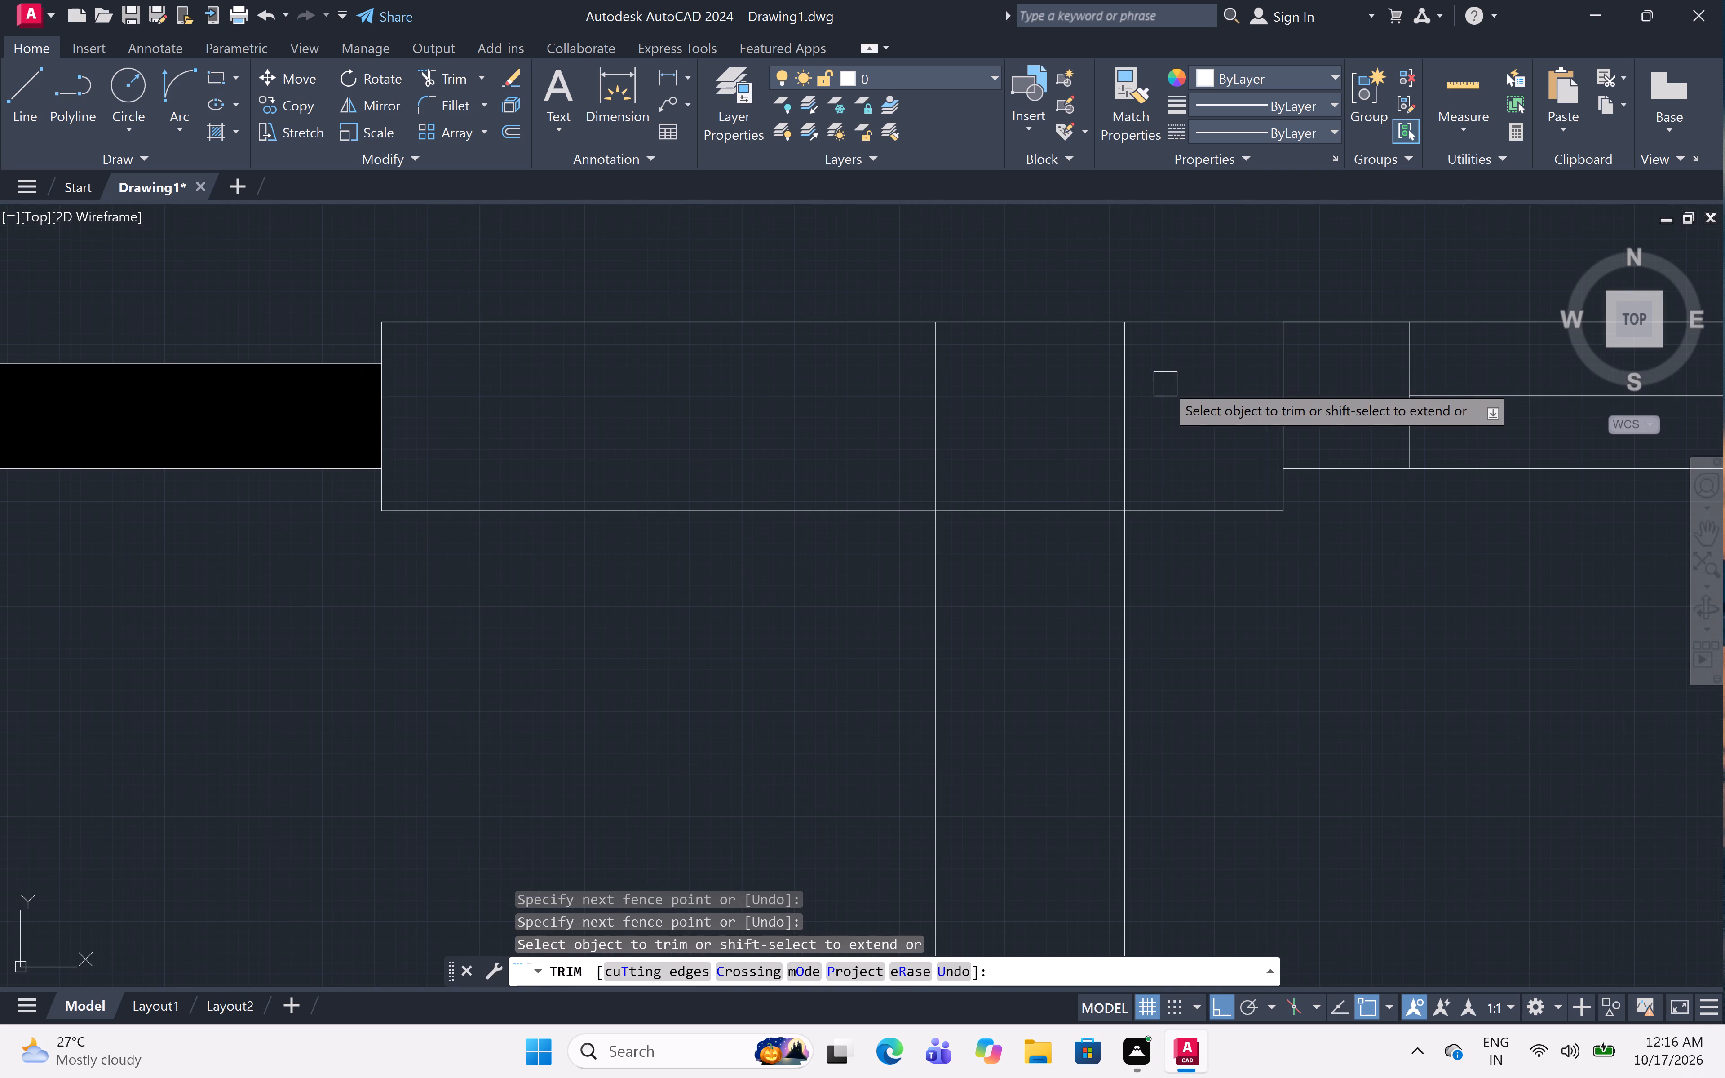
left_click(1167, 384)
left_click(893, 406)
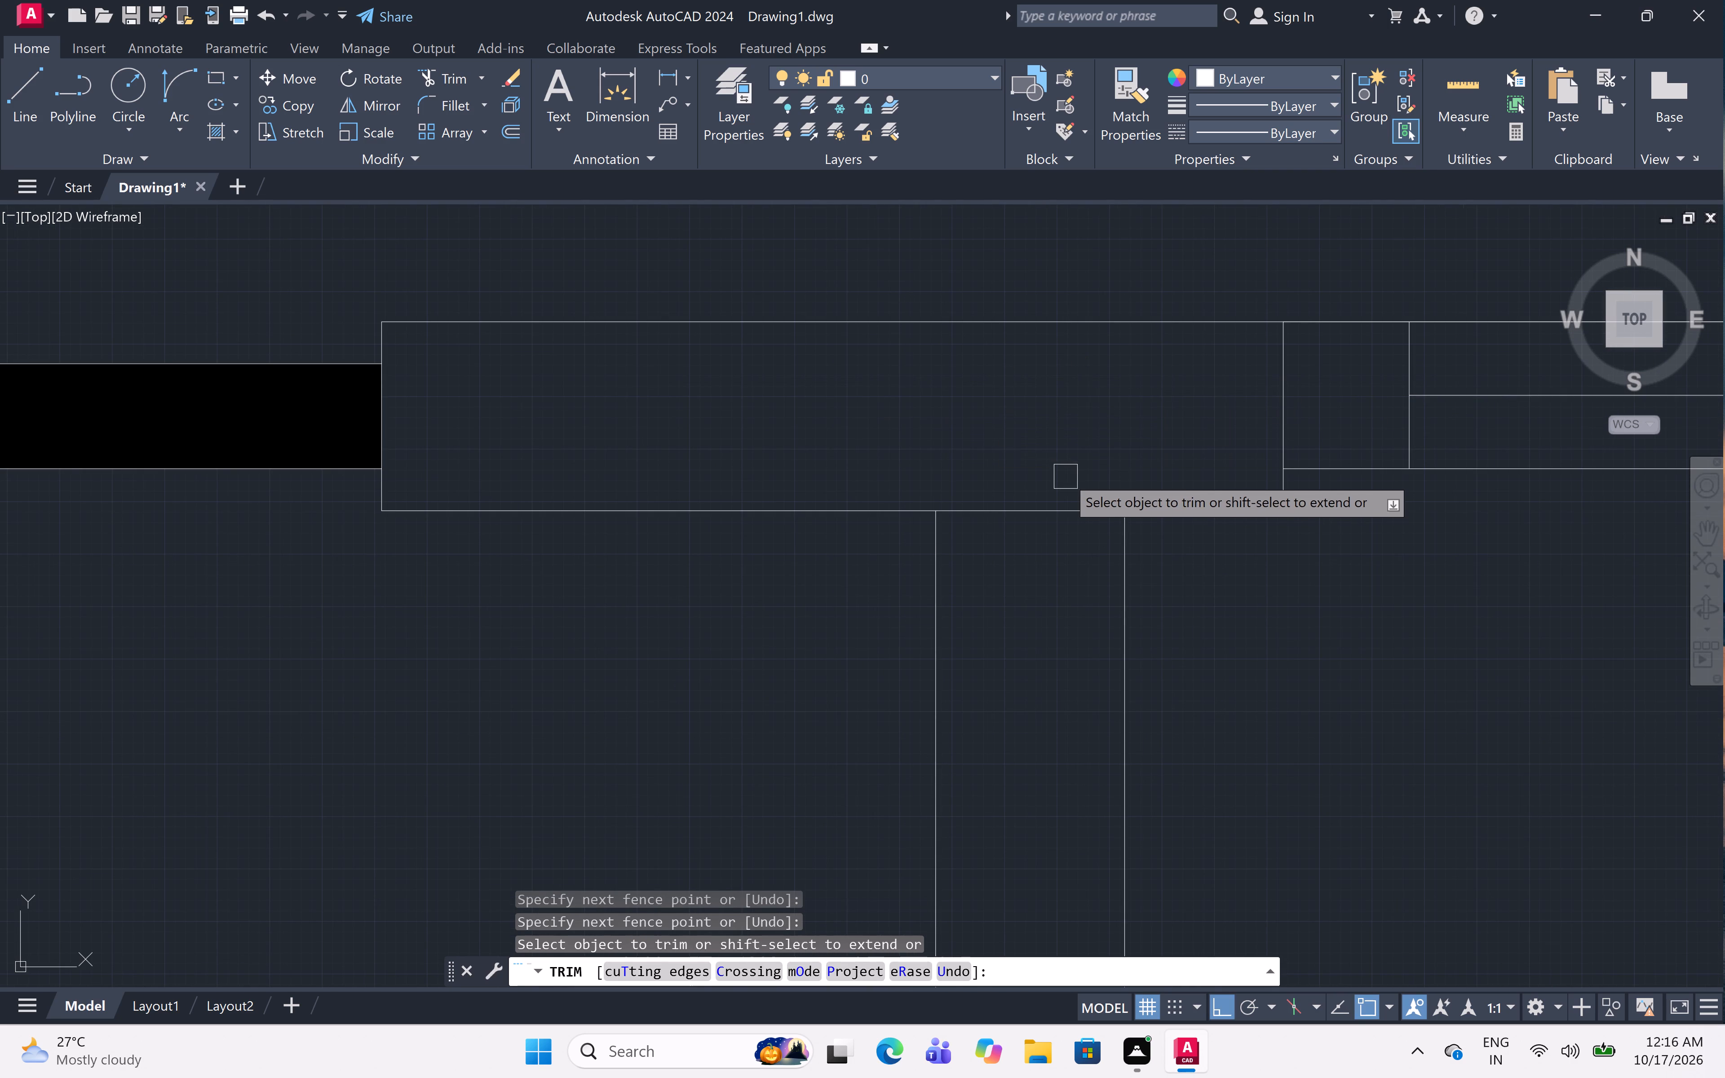
left_click(1044, 457)
left_click(1045, 555)
Trim the overlapping inner-face wall lines inside the plan's upper-right outer corner.
scroll(950, 441, "down", 6)
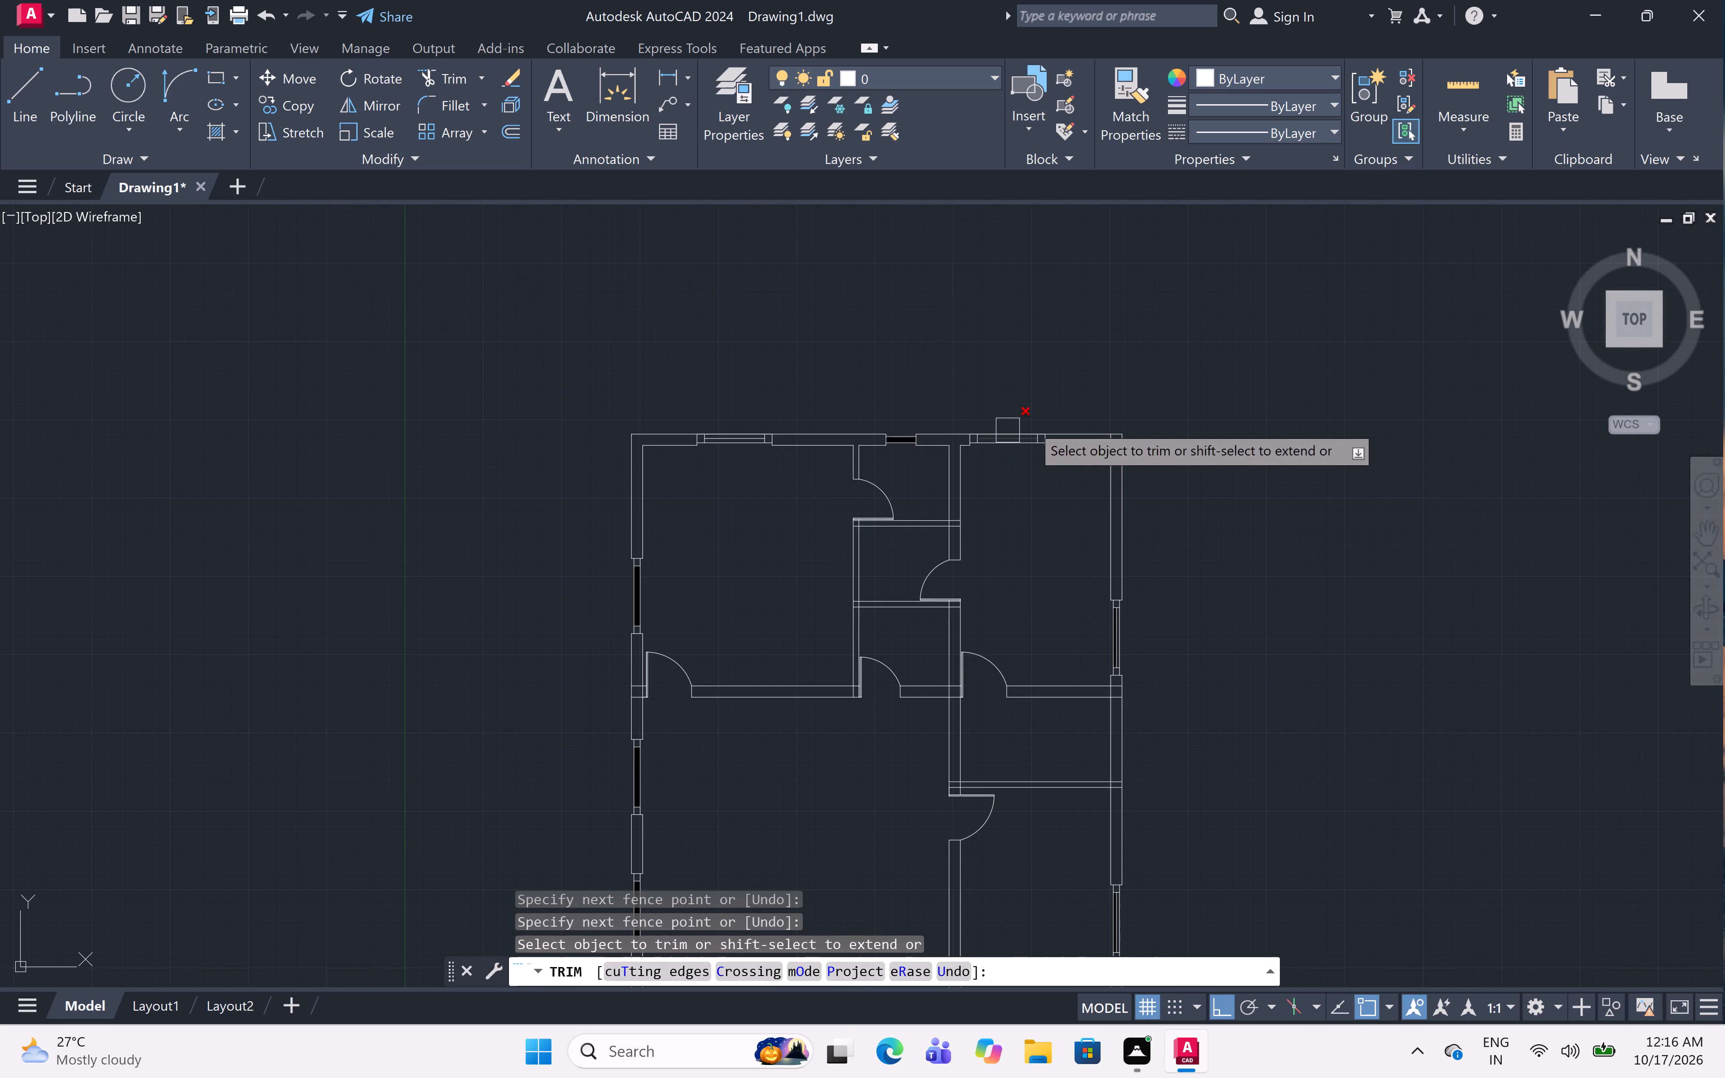
scroll(1115, 440, "up", 6)
left_click(1032, 424)
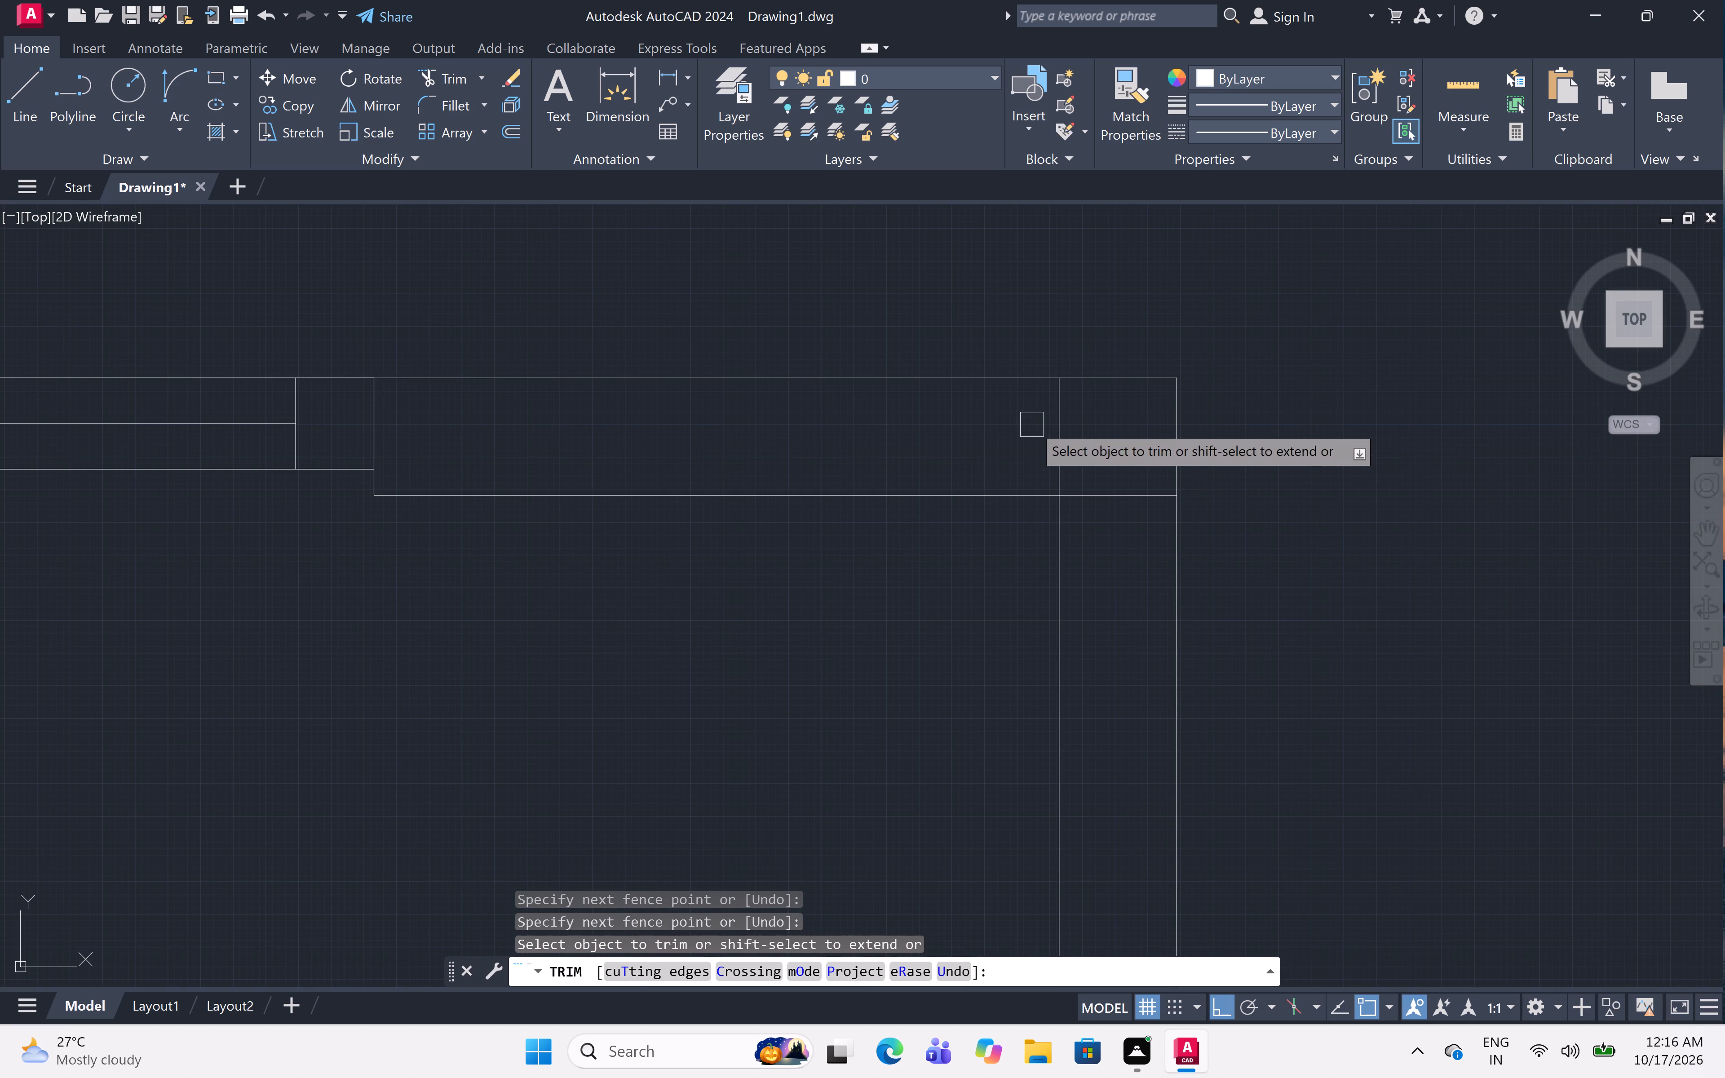
left_click(1144, 526)
Clean up the horizontal wall's junction with the left outer wall, trimming both lines inside it and the inner-face line between them.
scroll(1209, 297, "down", 2)
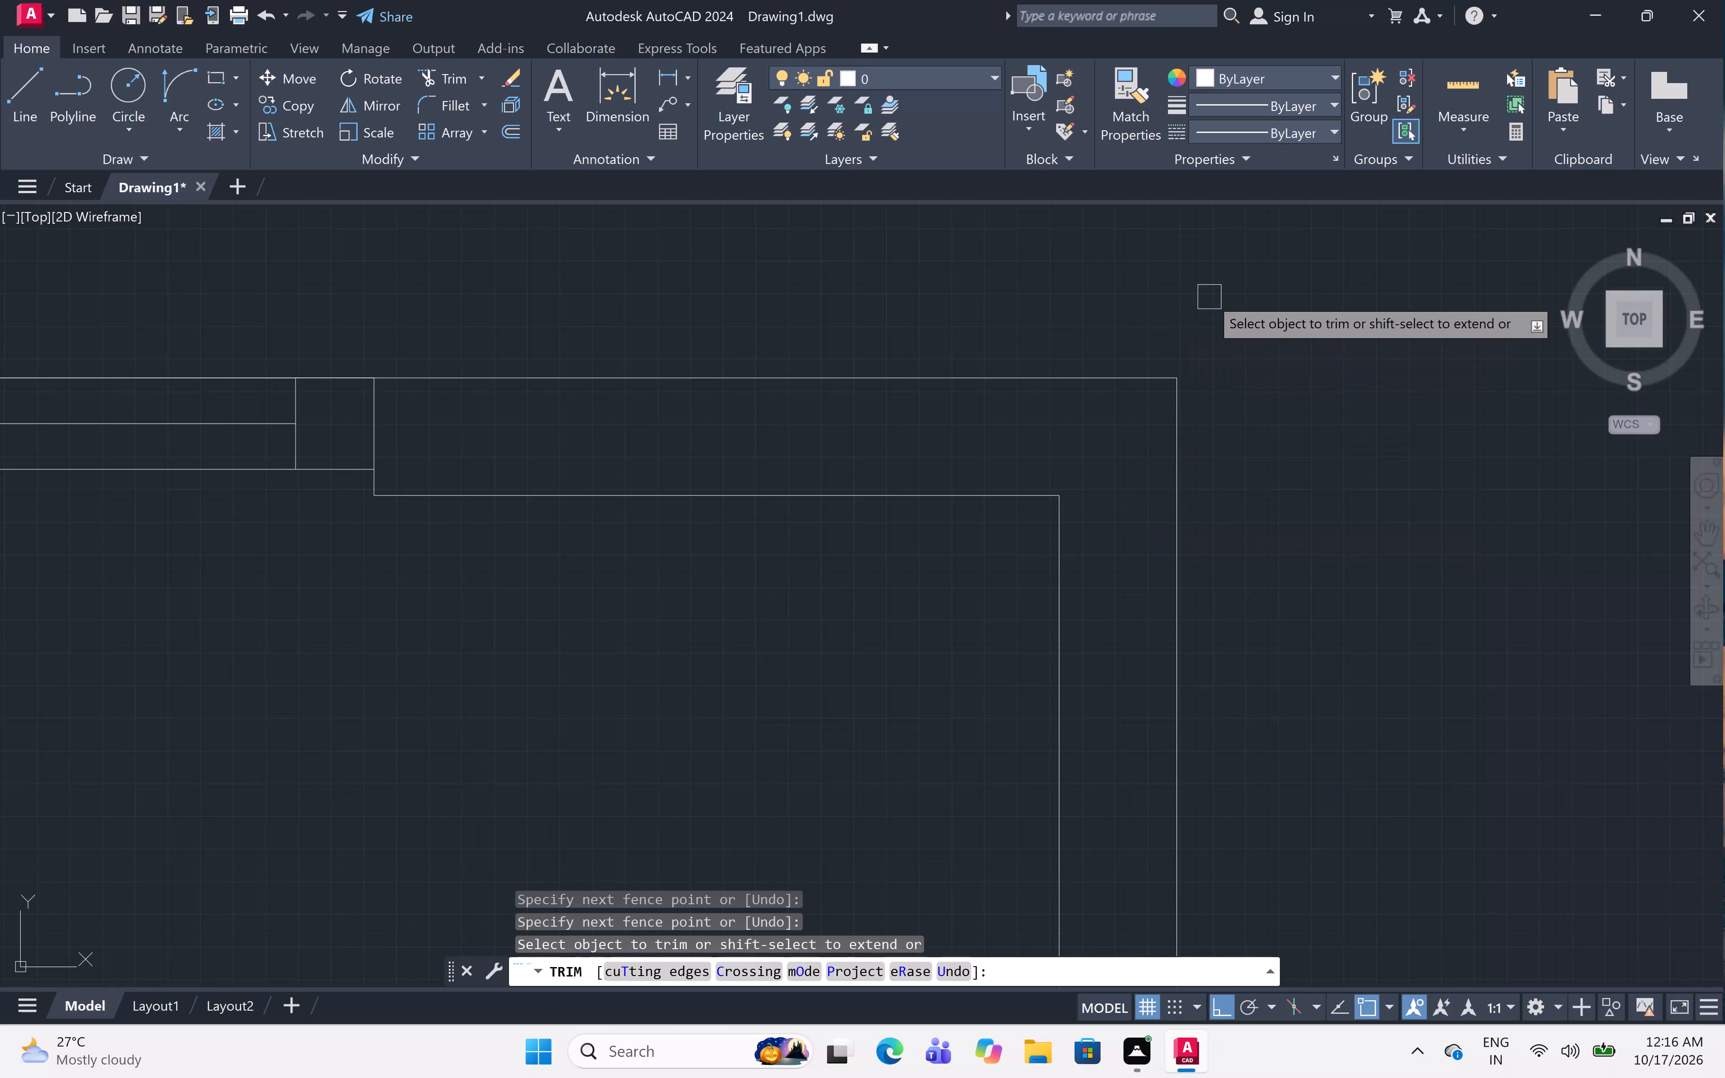
scroll(1209, 297, "down", 3)
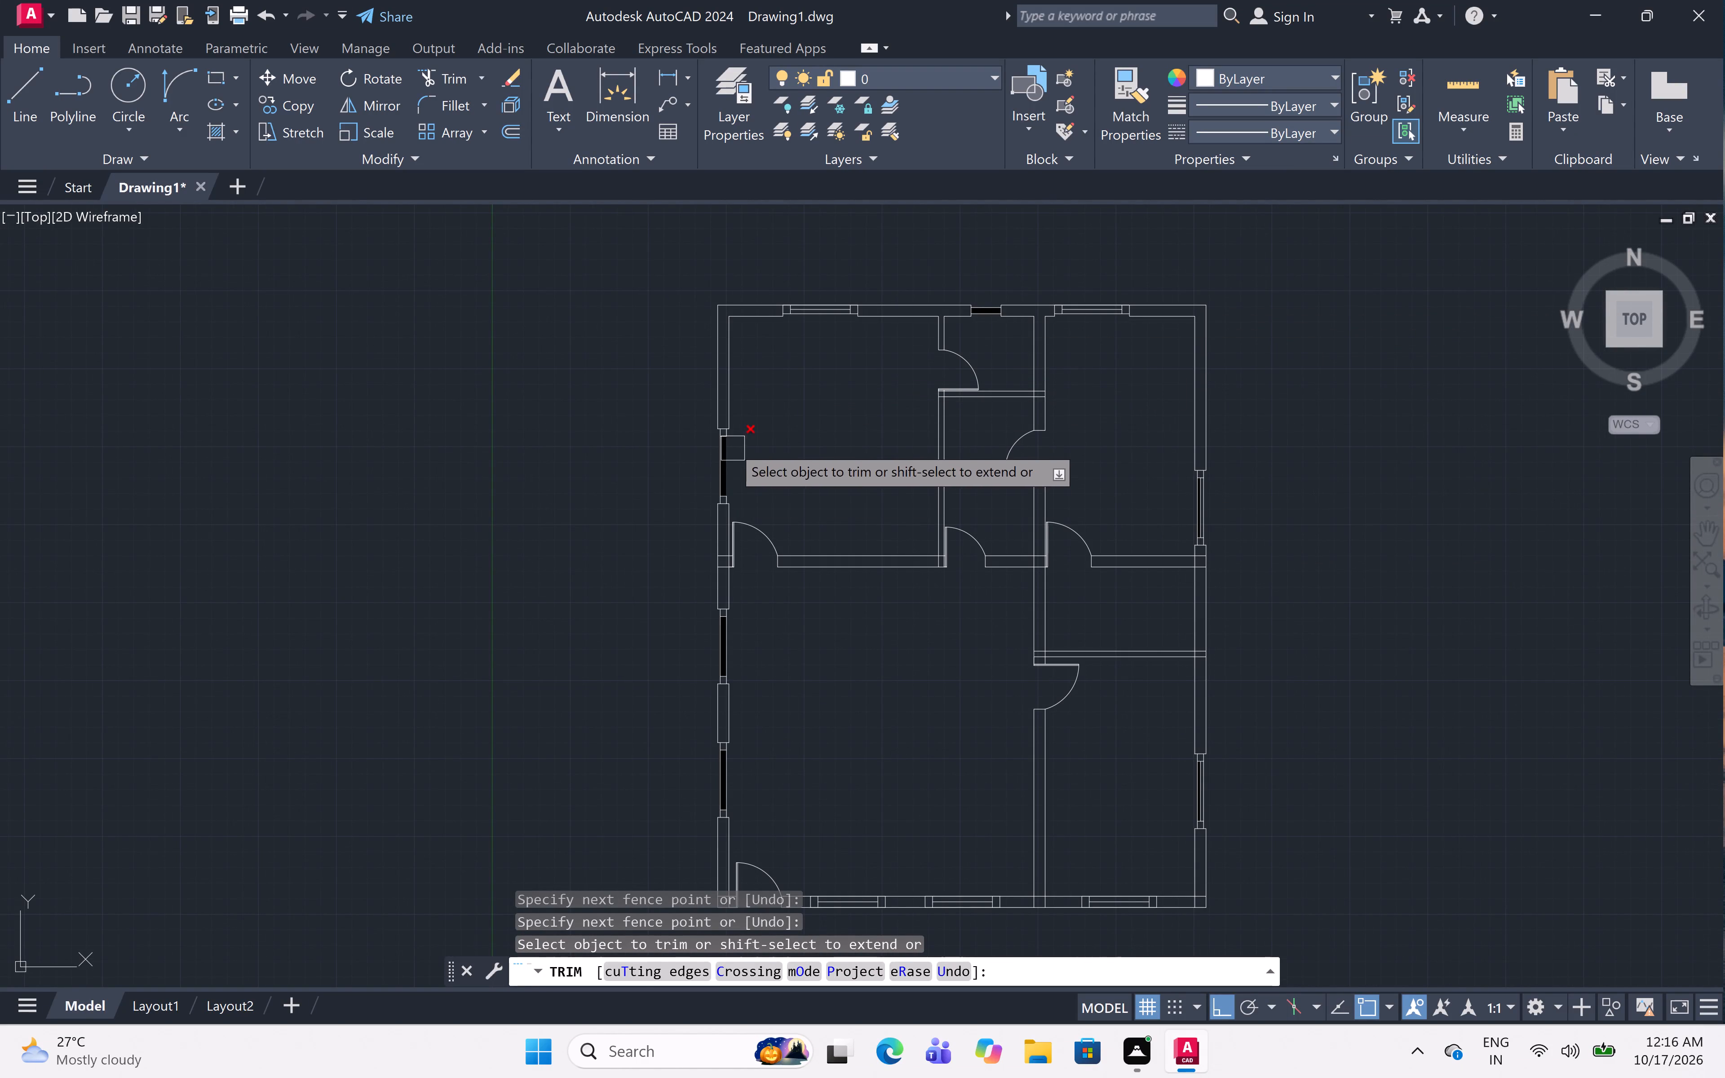
scroll(718, 560, "up", 7)
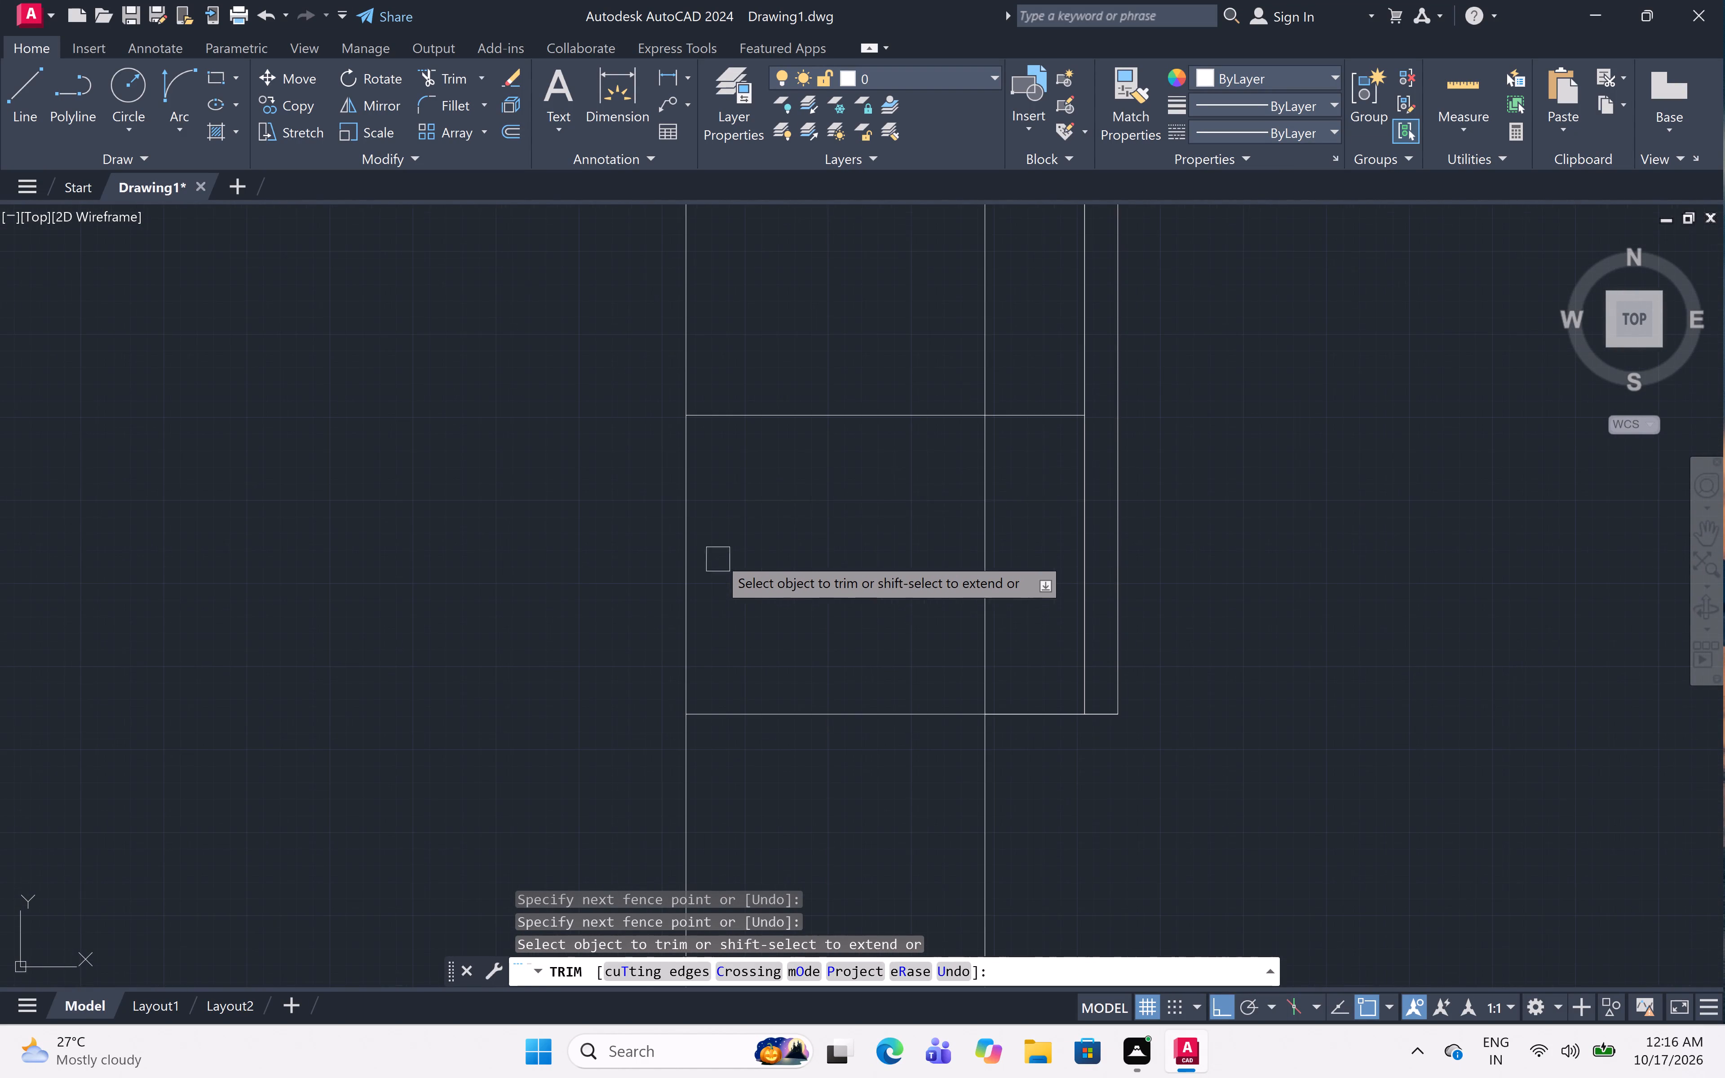
left_click(798, 367)
left_click_drag(795, 808, 795, 801)
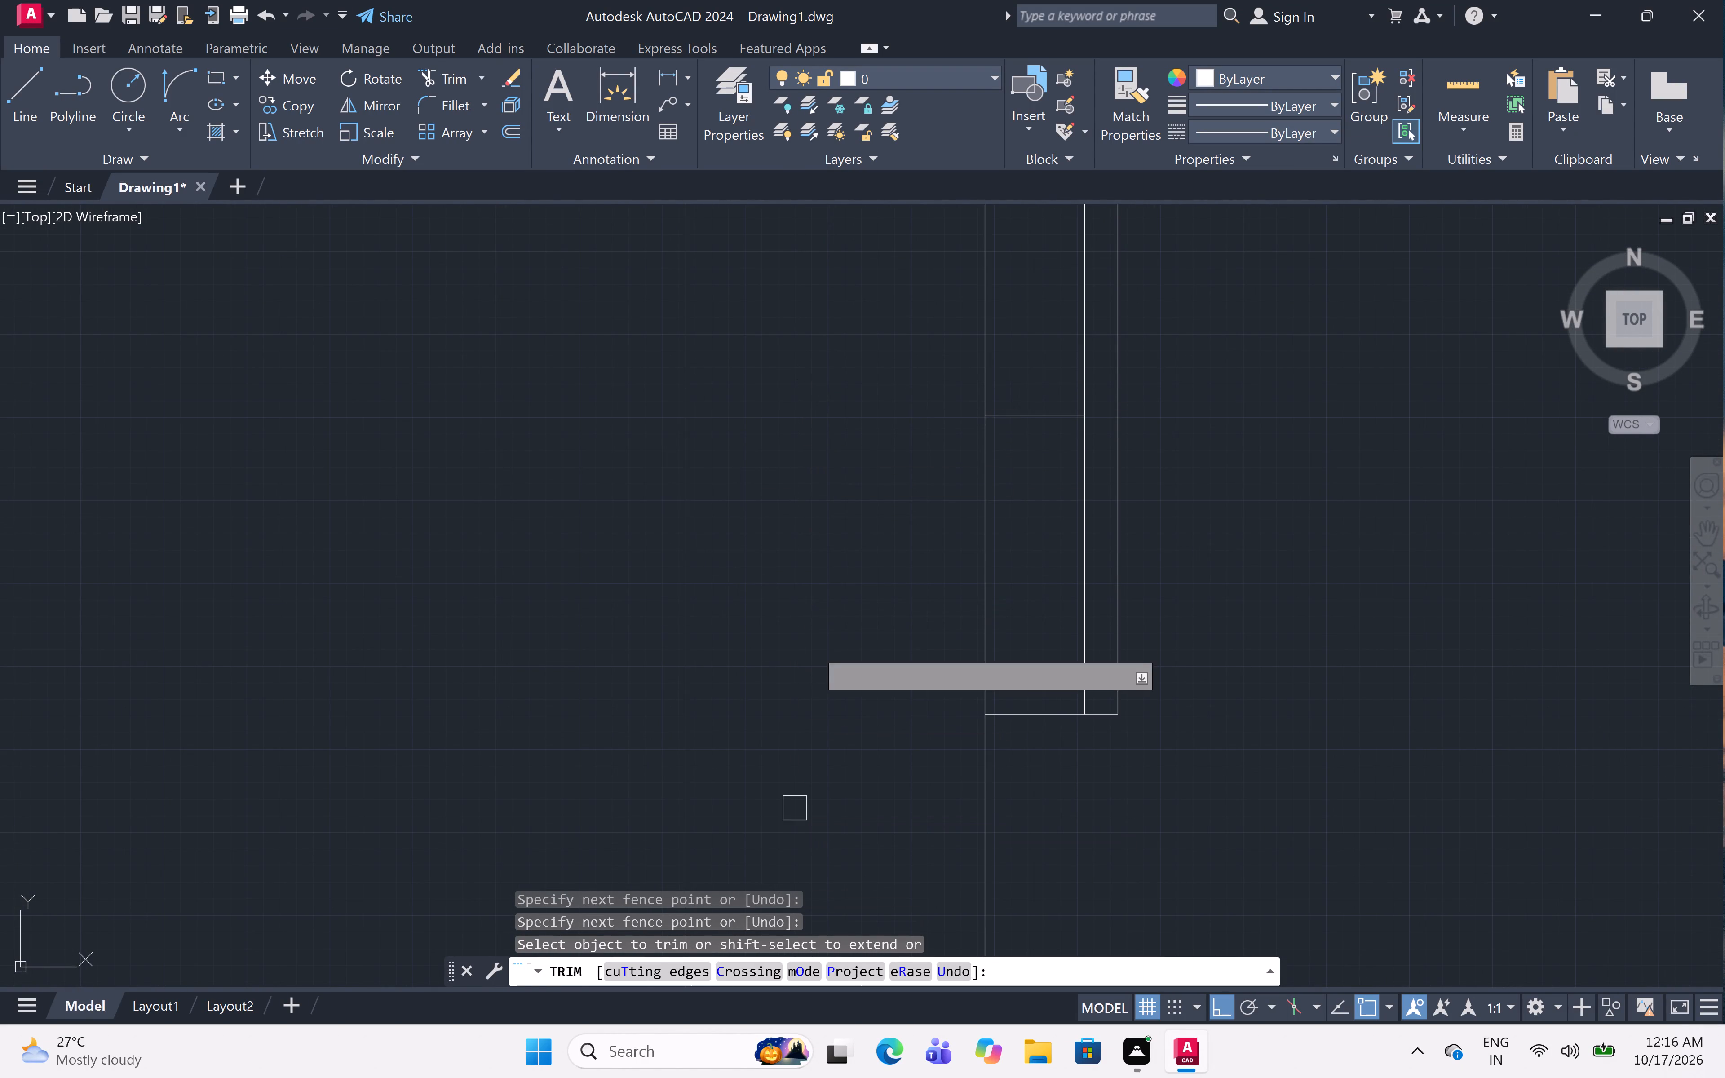
left_click(986, 552)
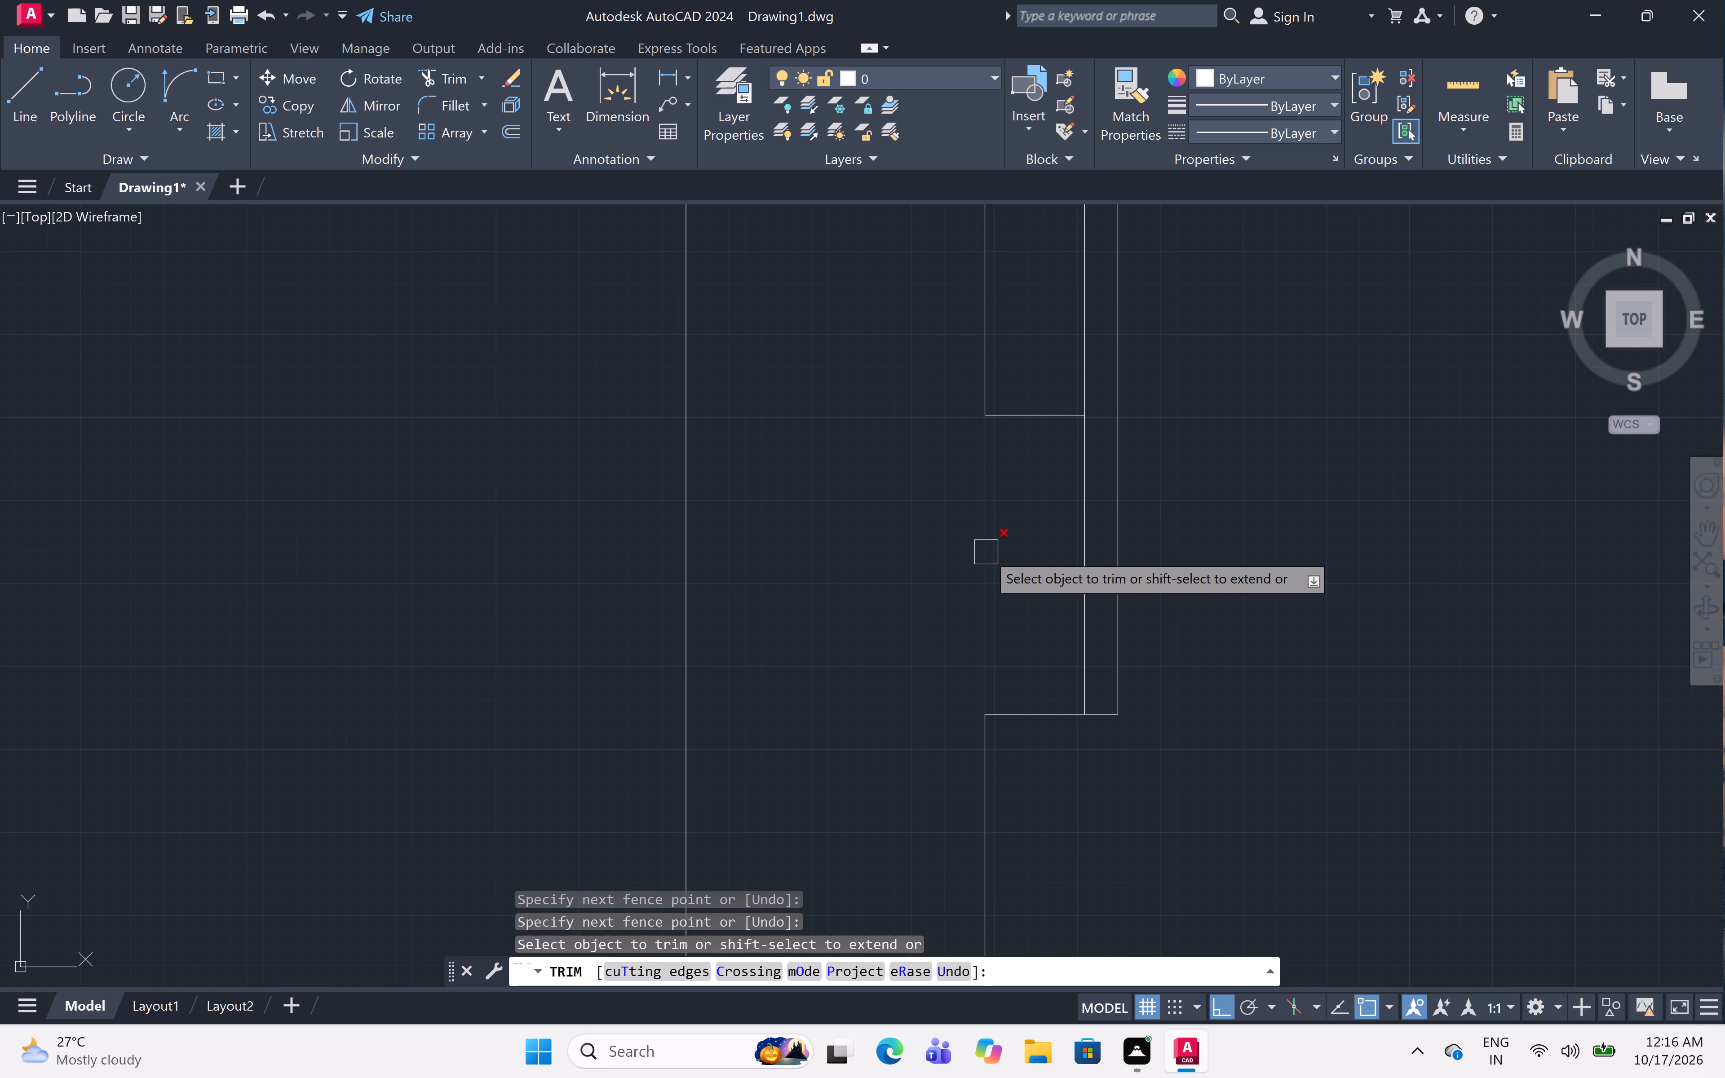
scroll(907, 493, "down", 7)
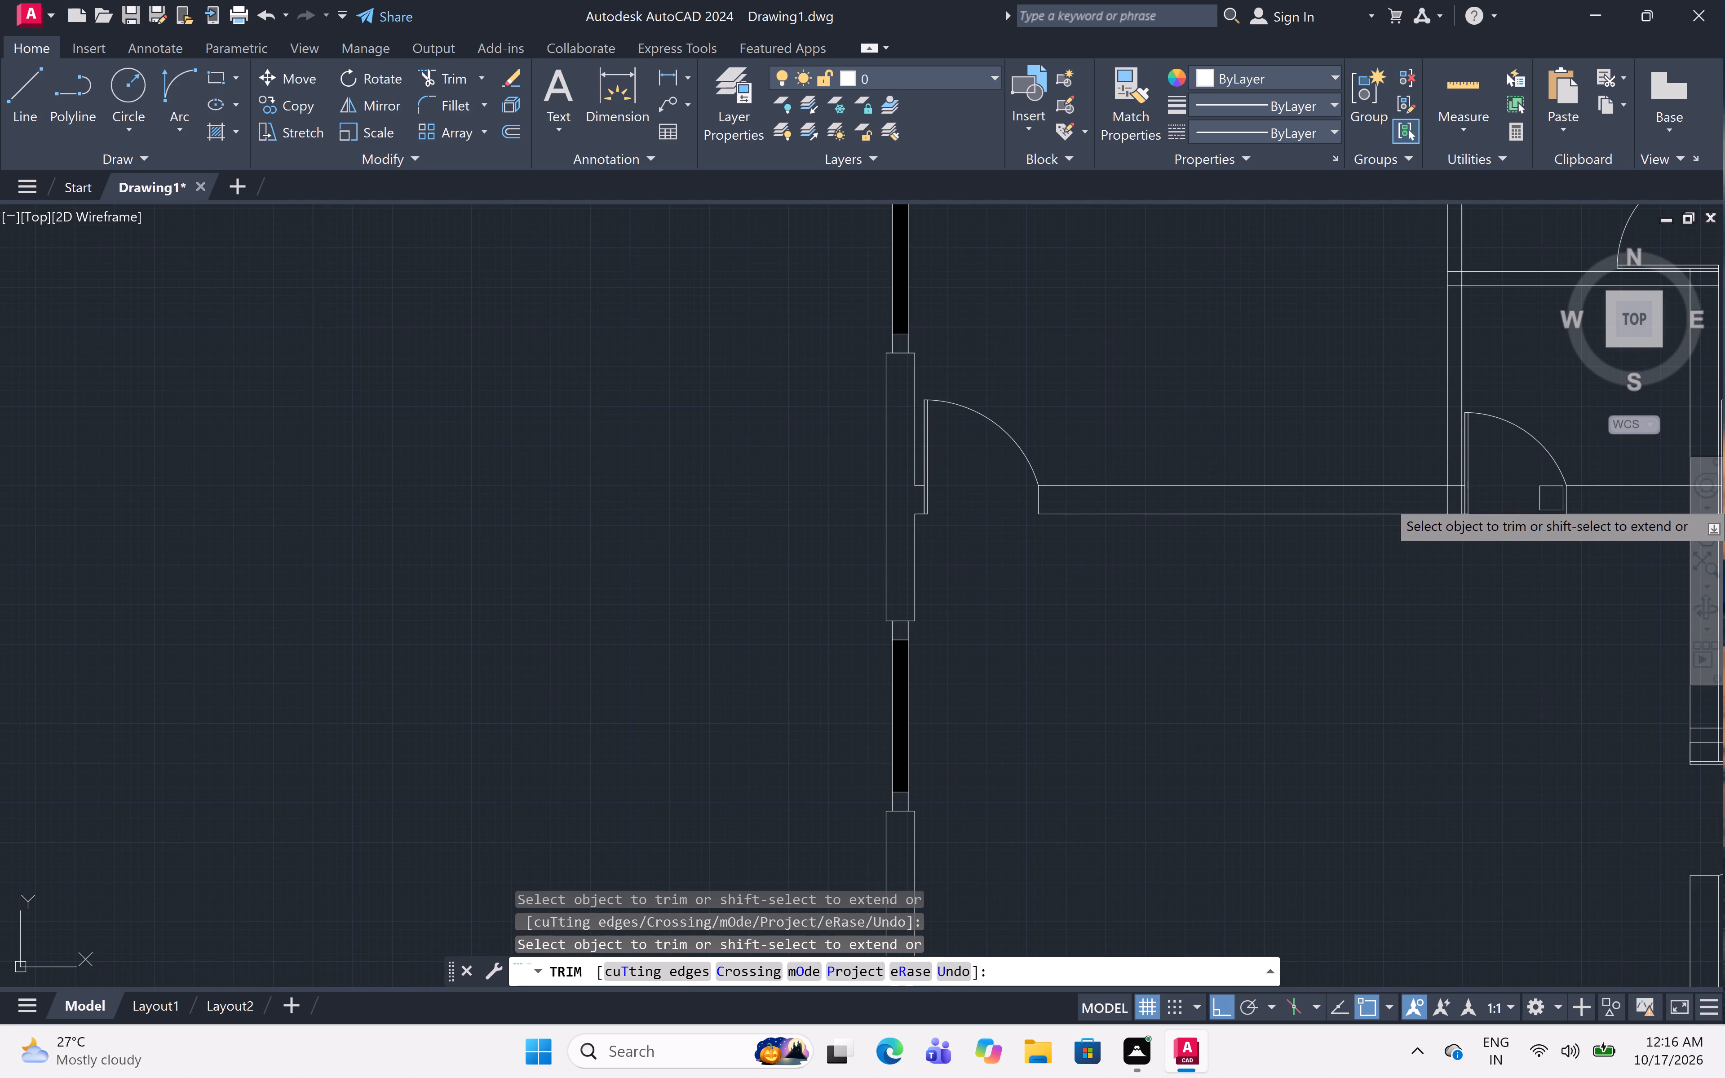
scroll(1477, 508, "down", 1)
middle_click_drag(1477, 574, 998, 697)
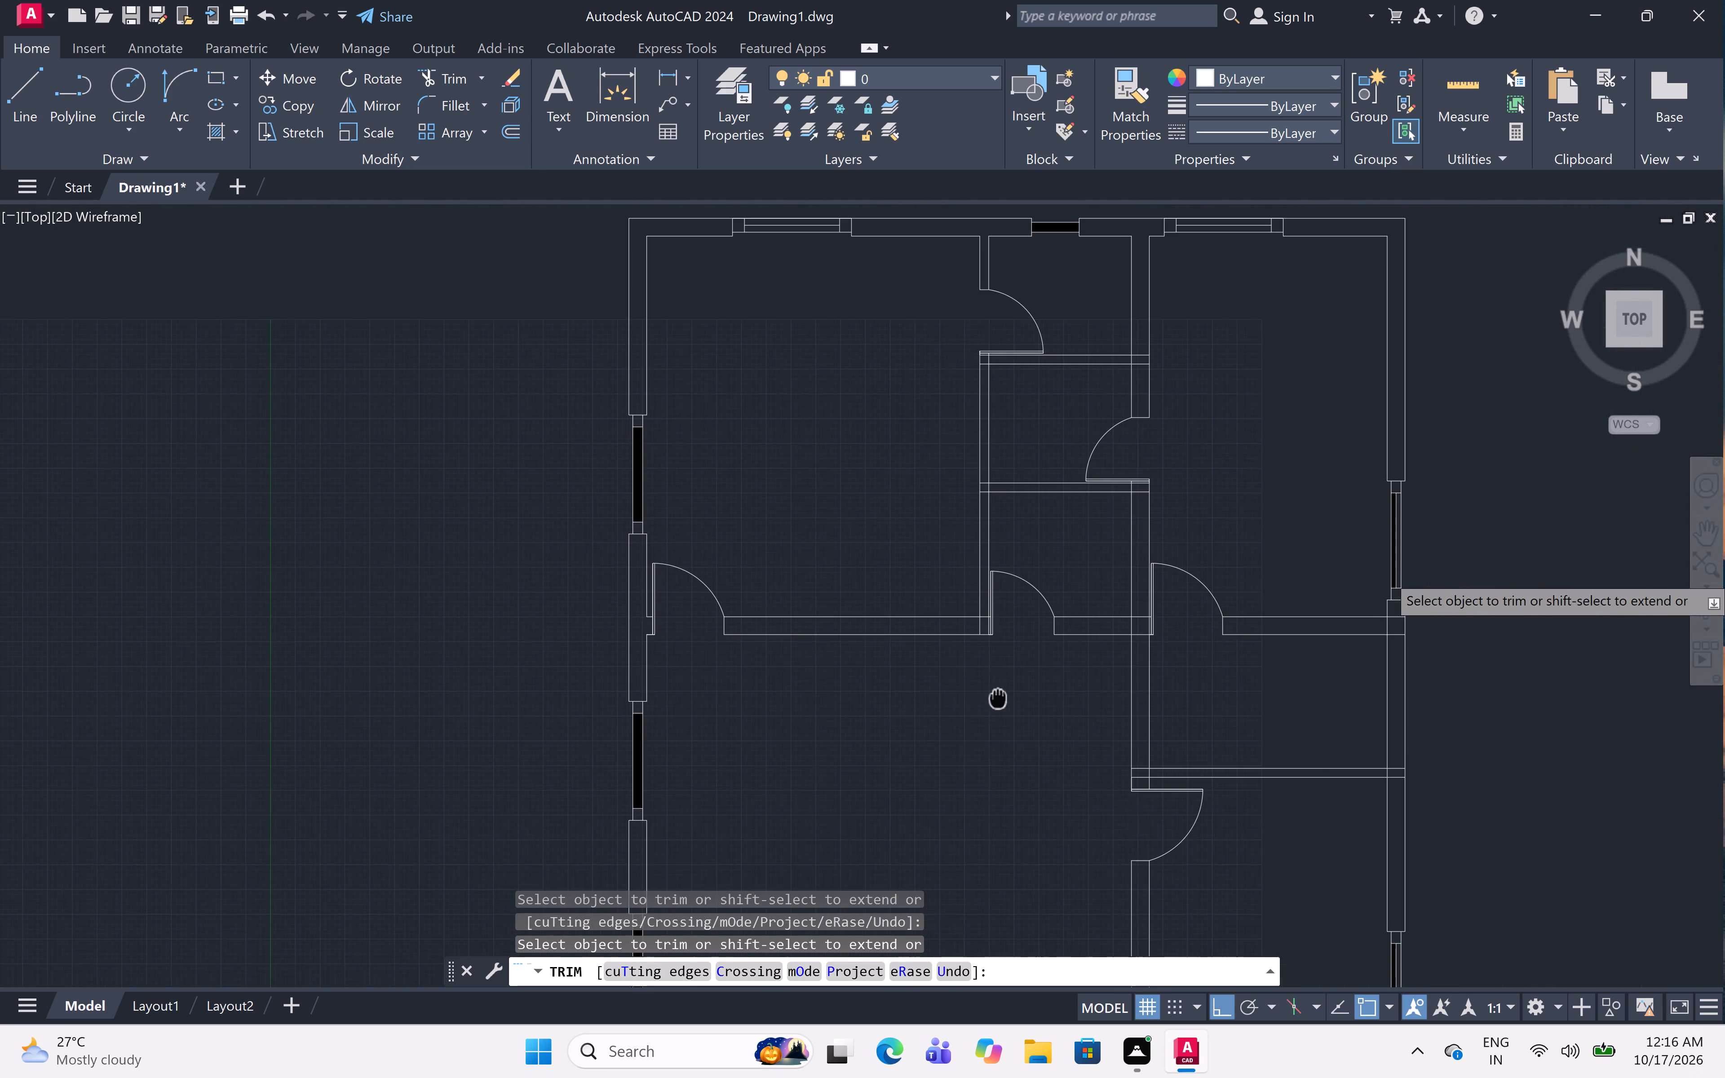
Clean up the upper horizontal partition's left junction, trimming both its lines inside the vertical partition and the inner vertical line between them.
middle_click_drag(998, 697, 989, 680)
scroll(971, 339, "up", 6)
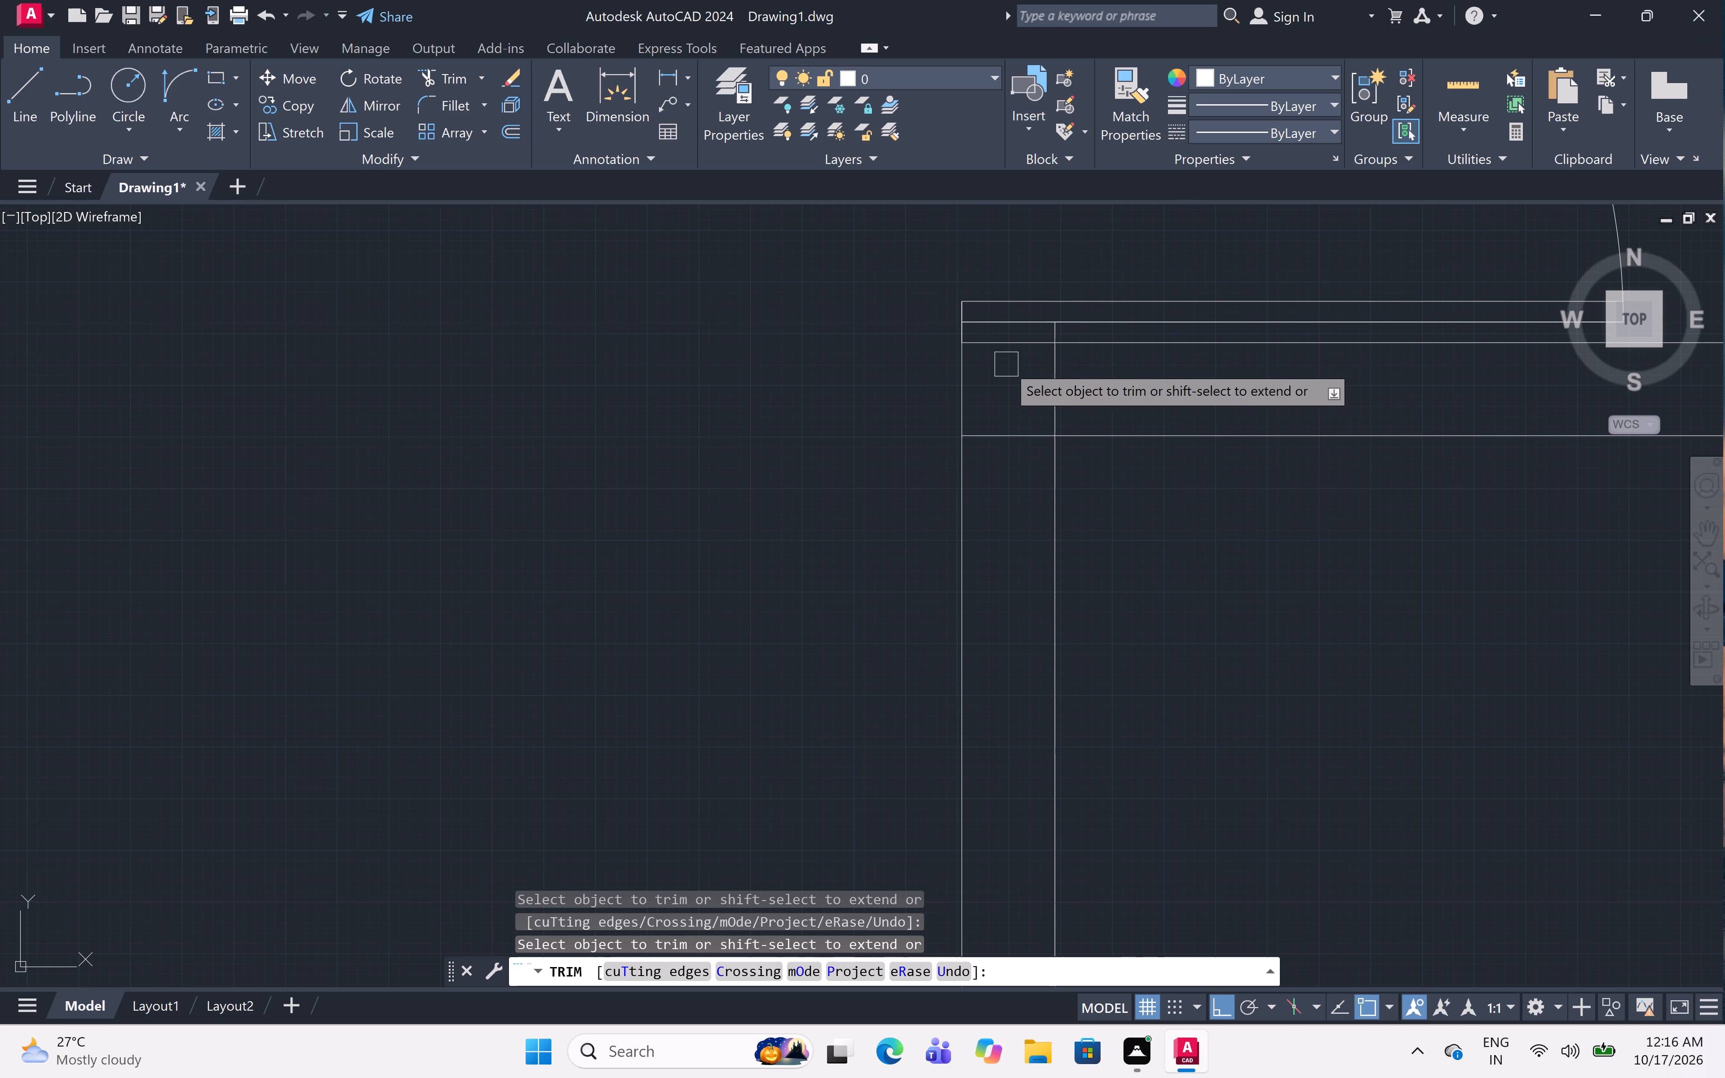
left_click(1016, 338)
left_click(1000, 434)
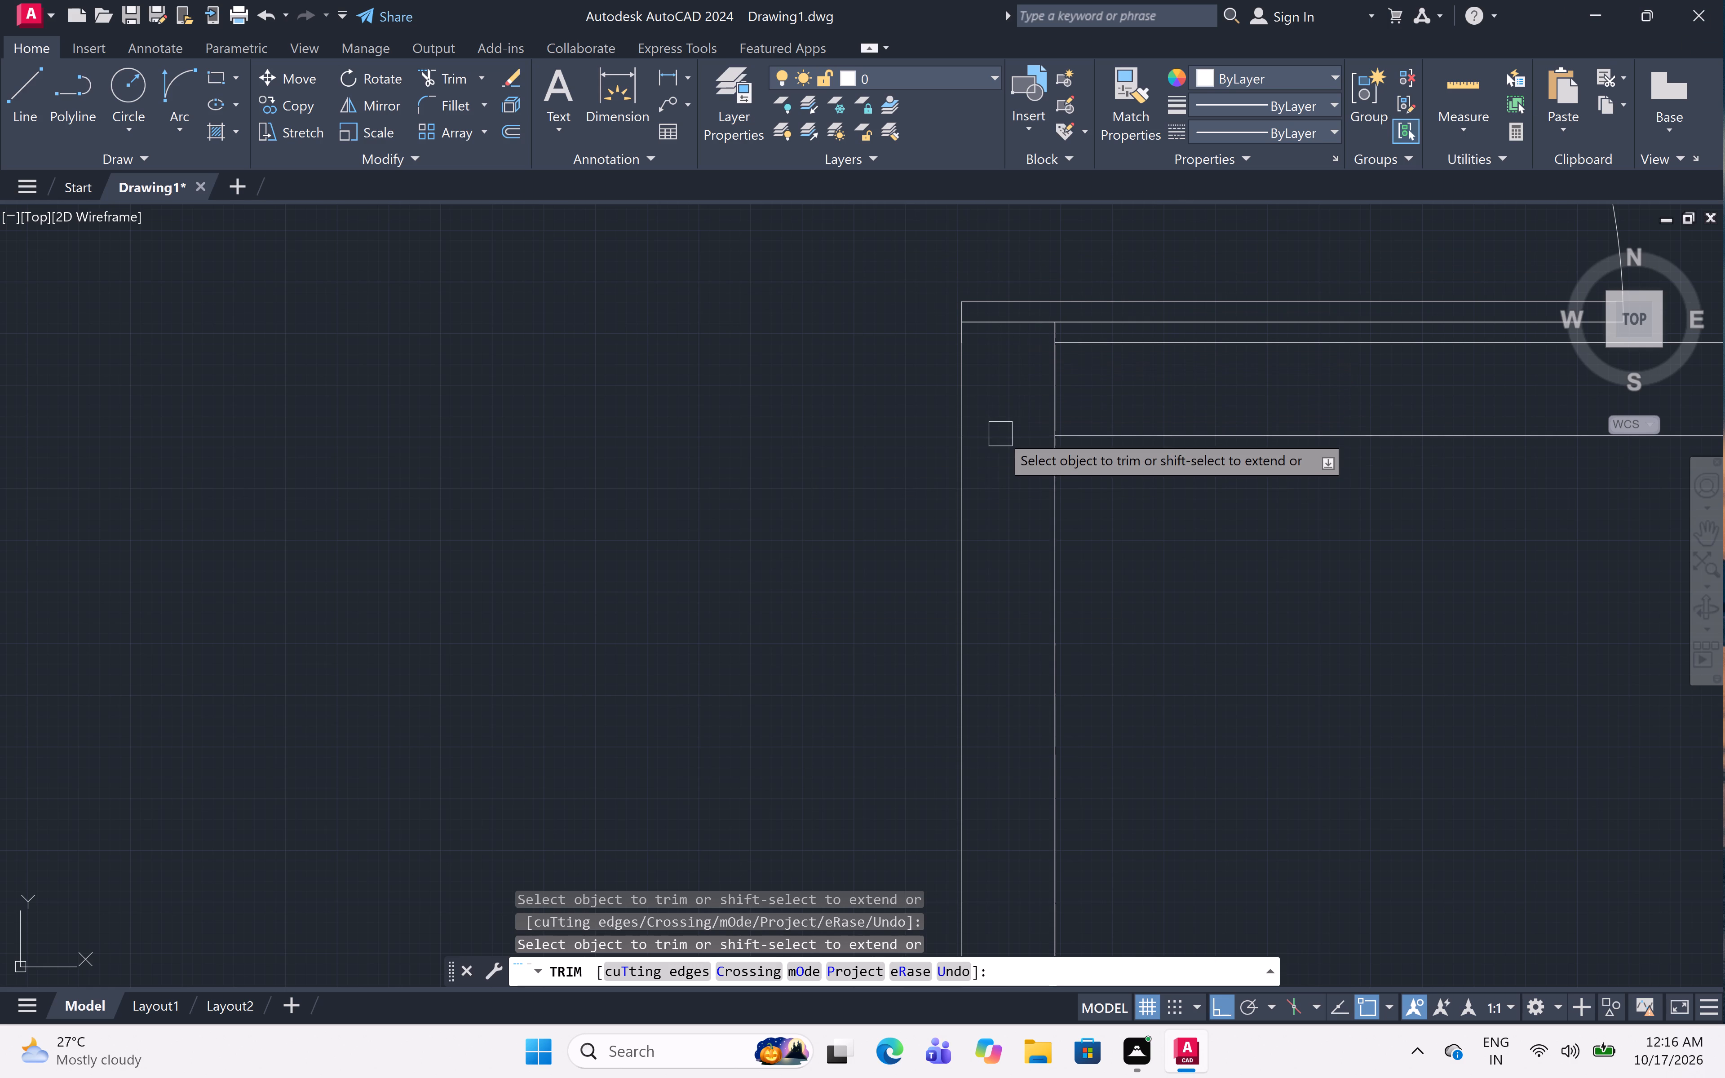
left_click(1054, 406)
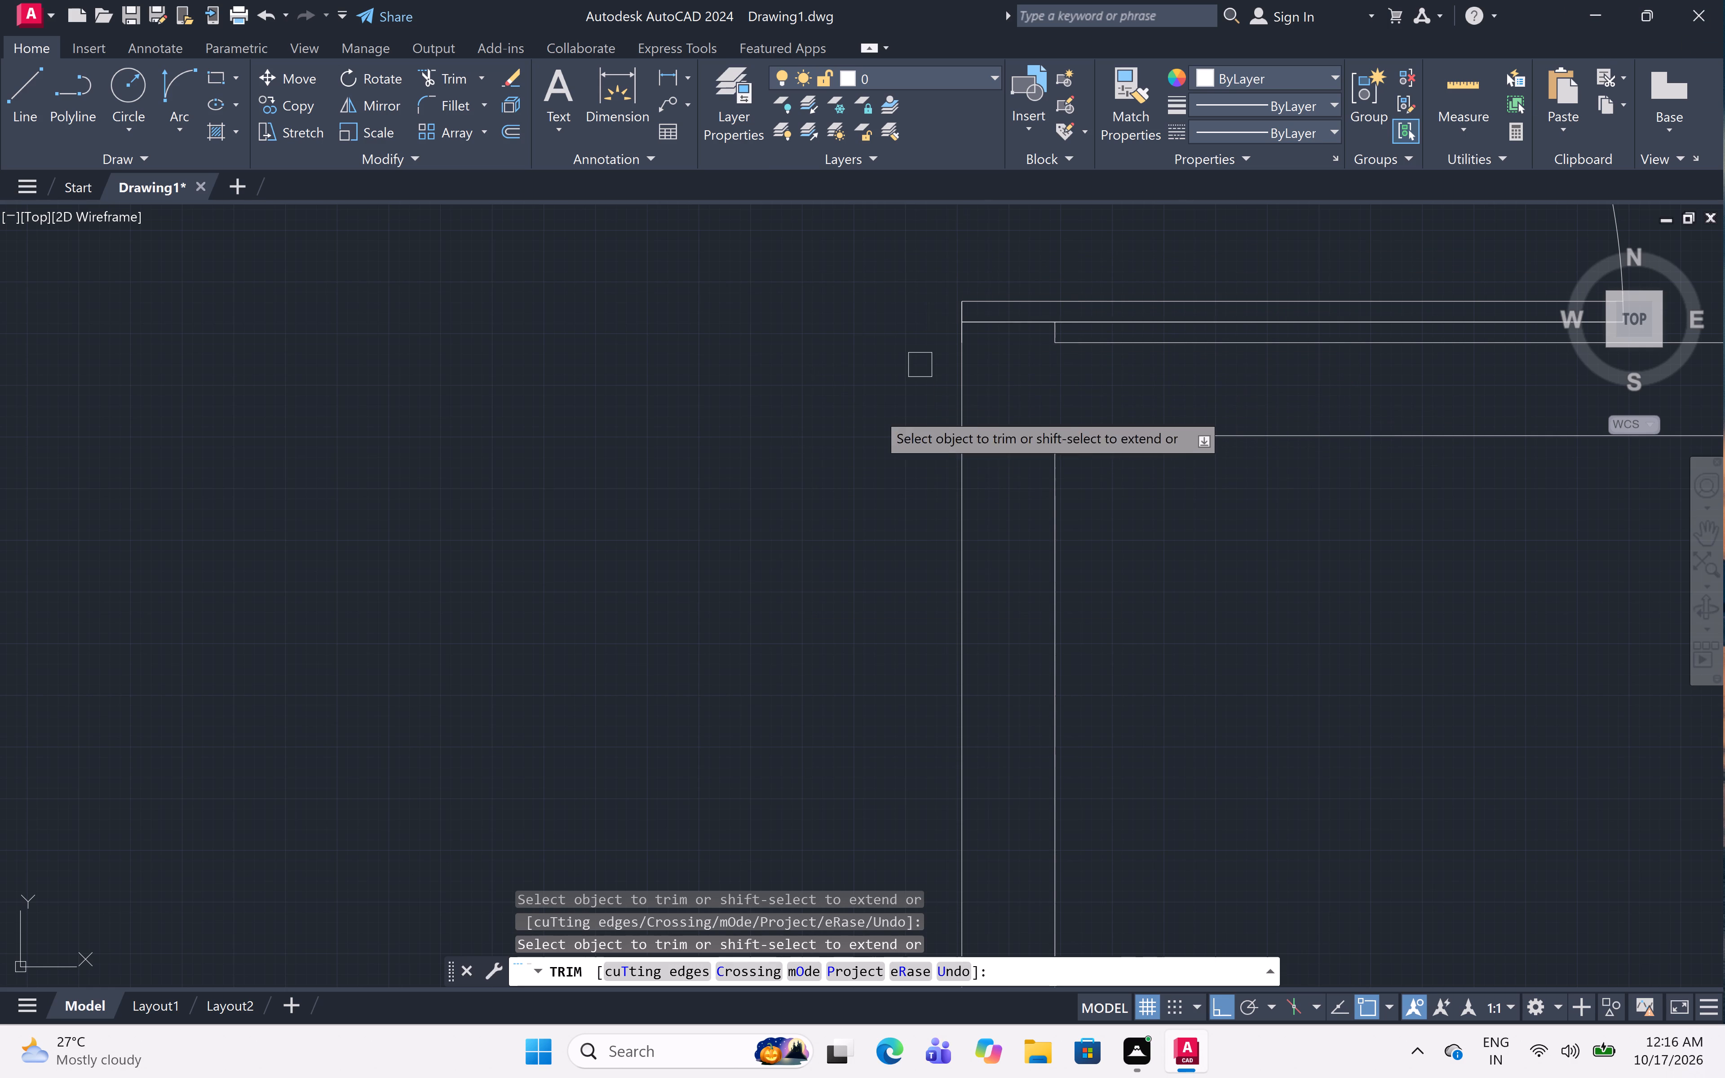
Clean up the upper horizontal partition's right junction, trimming both its lines inside the 9" vertical wall and the wall's near-face line across it.
scroll(860, 422, "down", 3)
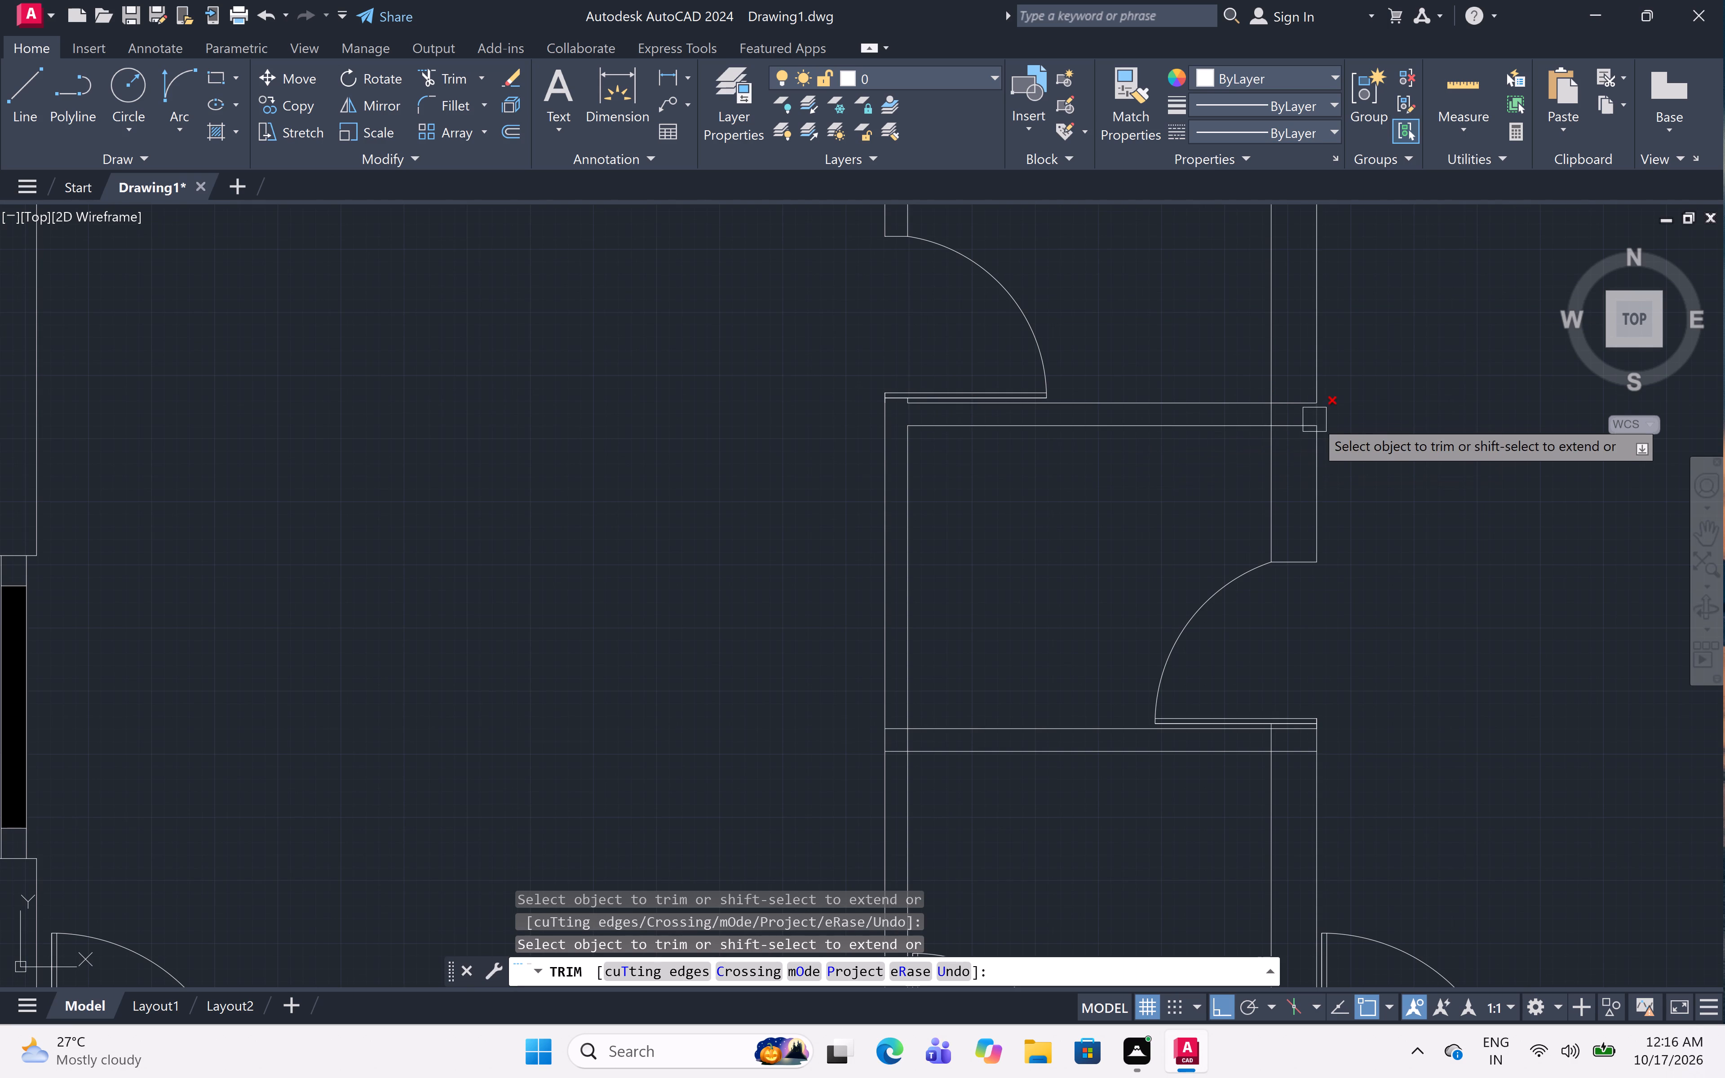
scroll(1314, 420, "up", 4)
left_click(1243, 281)
left_click_drag(1102, 545, 1097, 537)
left_click(1077, 390)
left_click(858, 369)
Clean up the lower horizontal partition's left junction, trimming both its lines inside the vertical partition and the inner vertical line between them.
scroll(1028, 373, "down", 6)
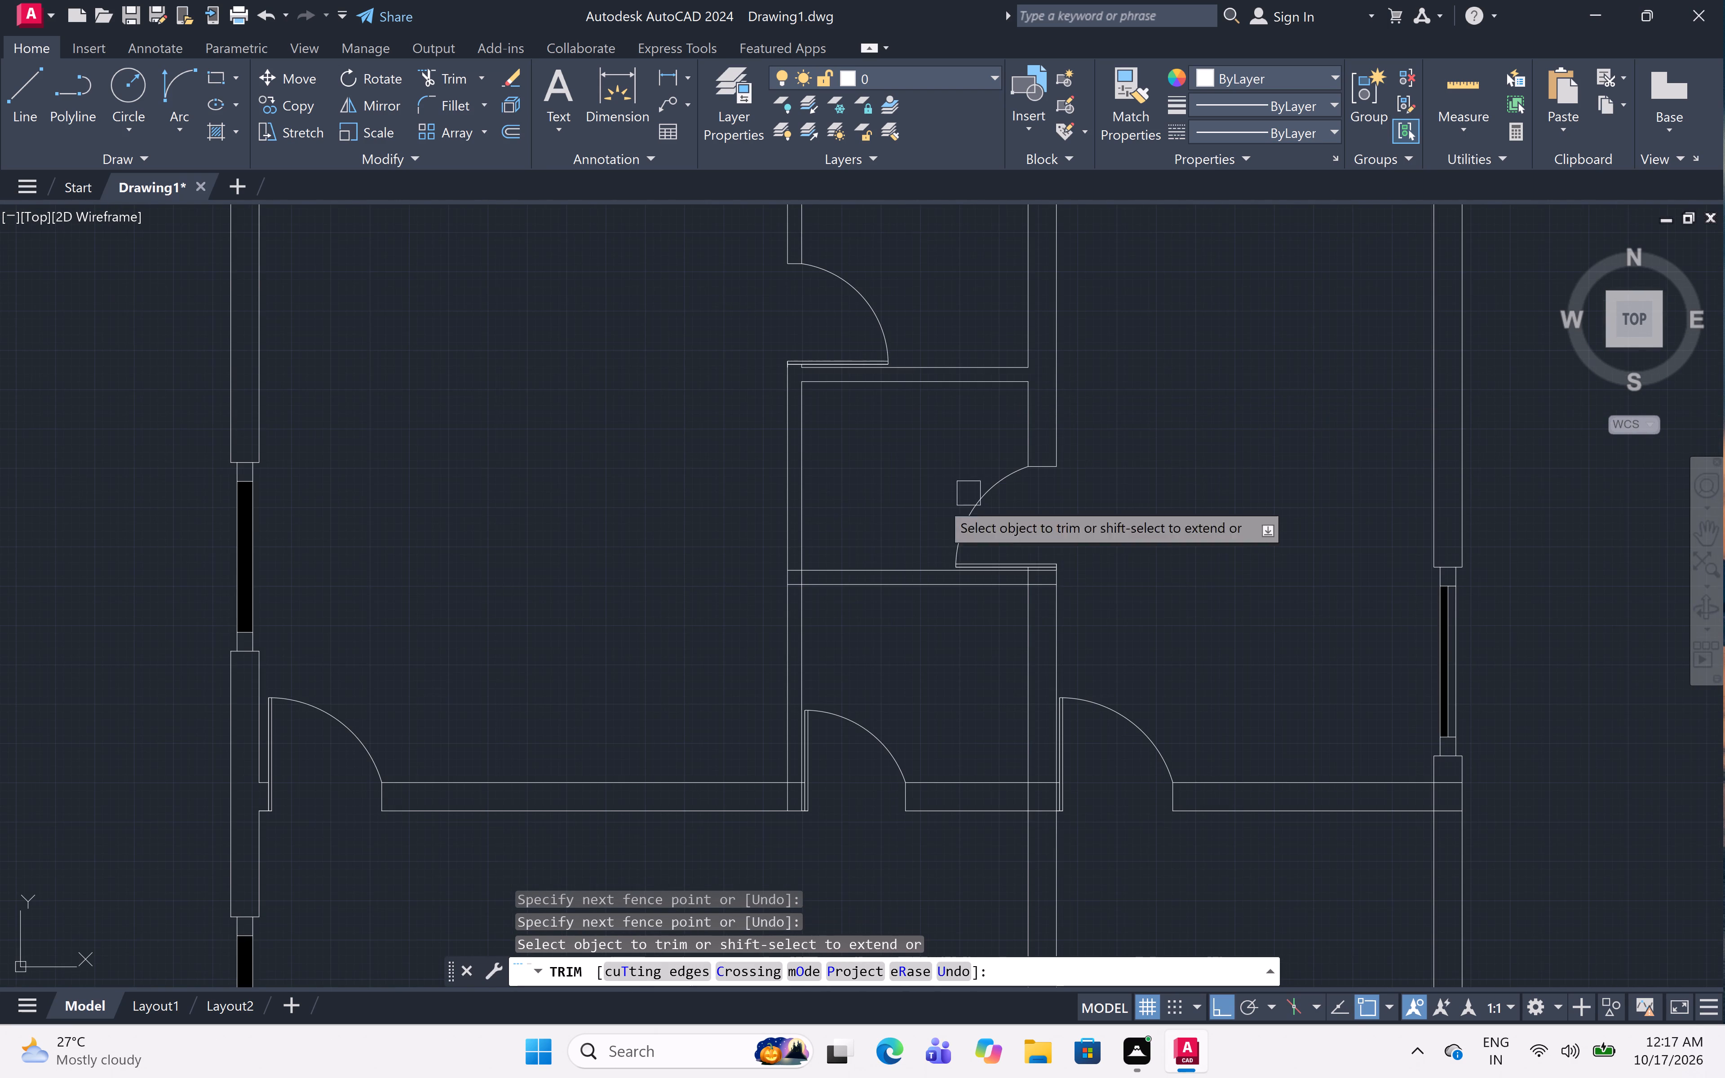
scroll(783, 585, "up", 4)
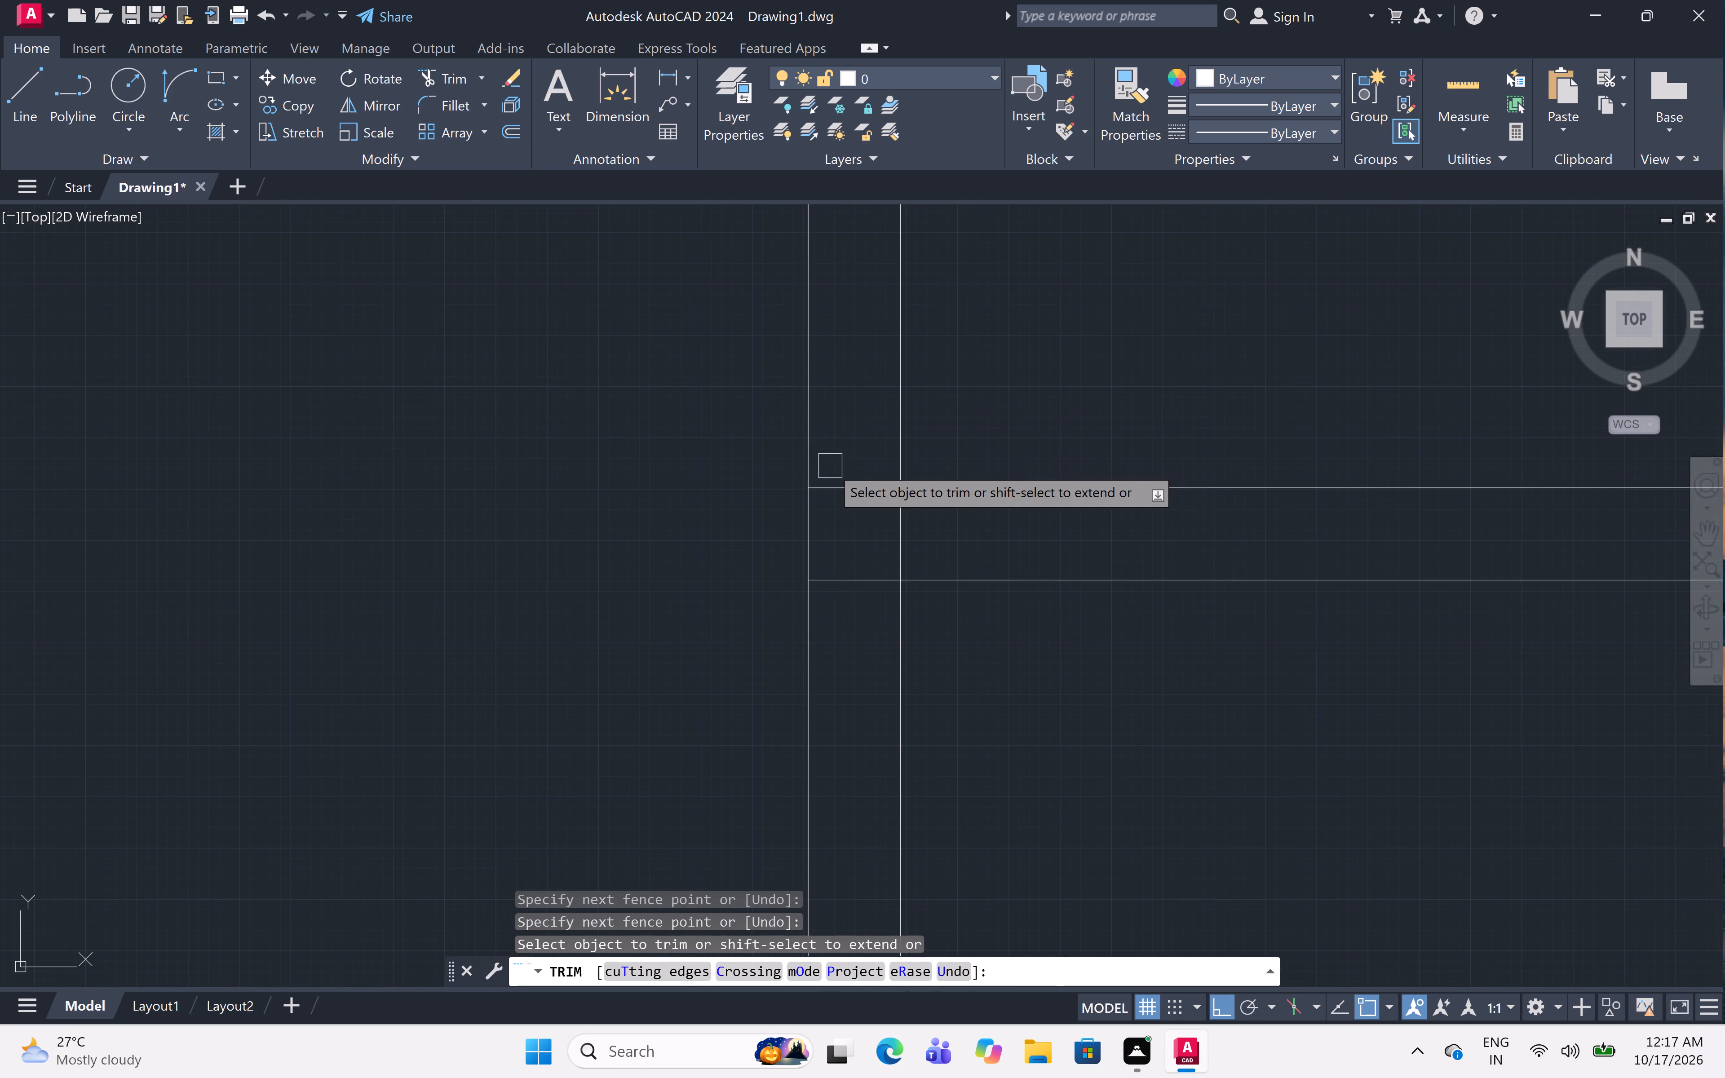
left_click(840, 460)
left_click_drag(829, 628, 827, 623)
left_click(855, 543)
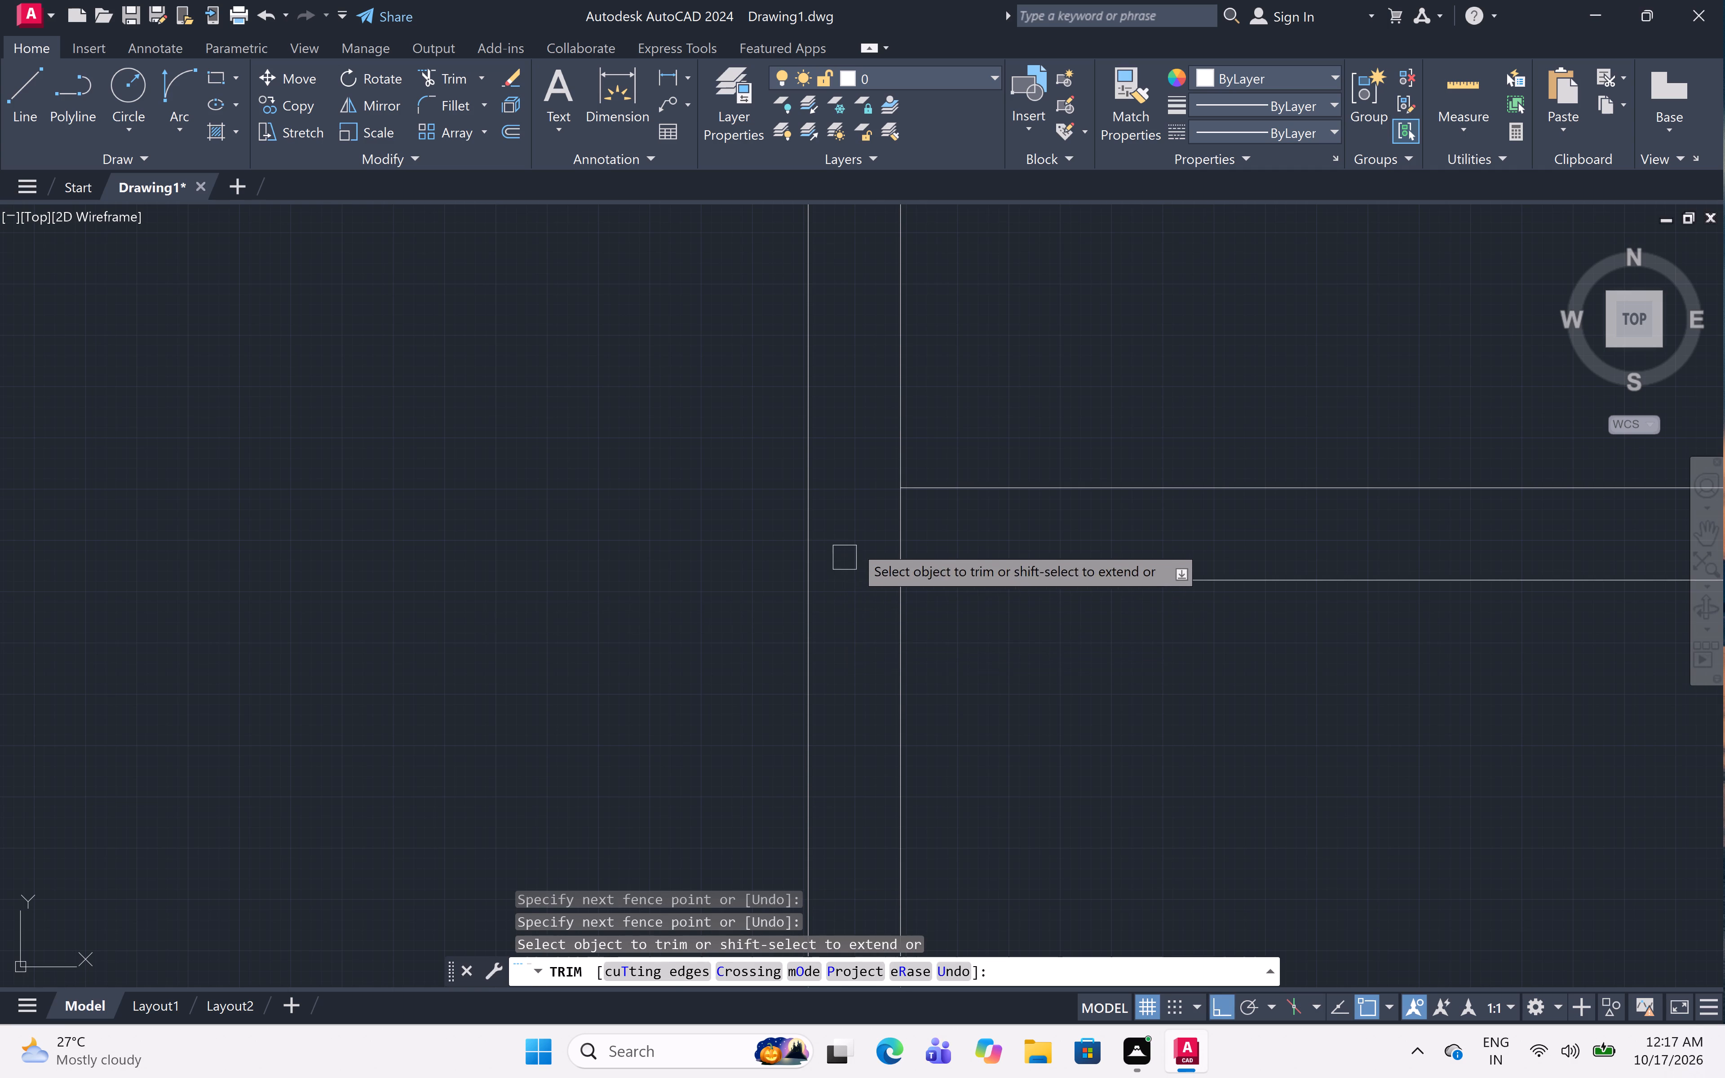
left_click(931, 553)
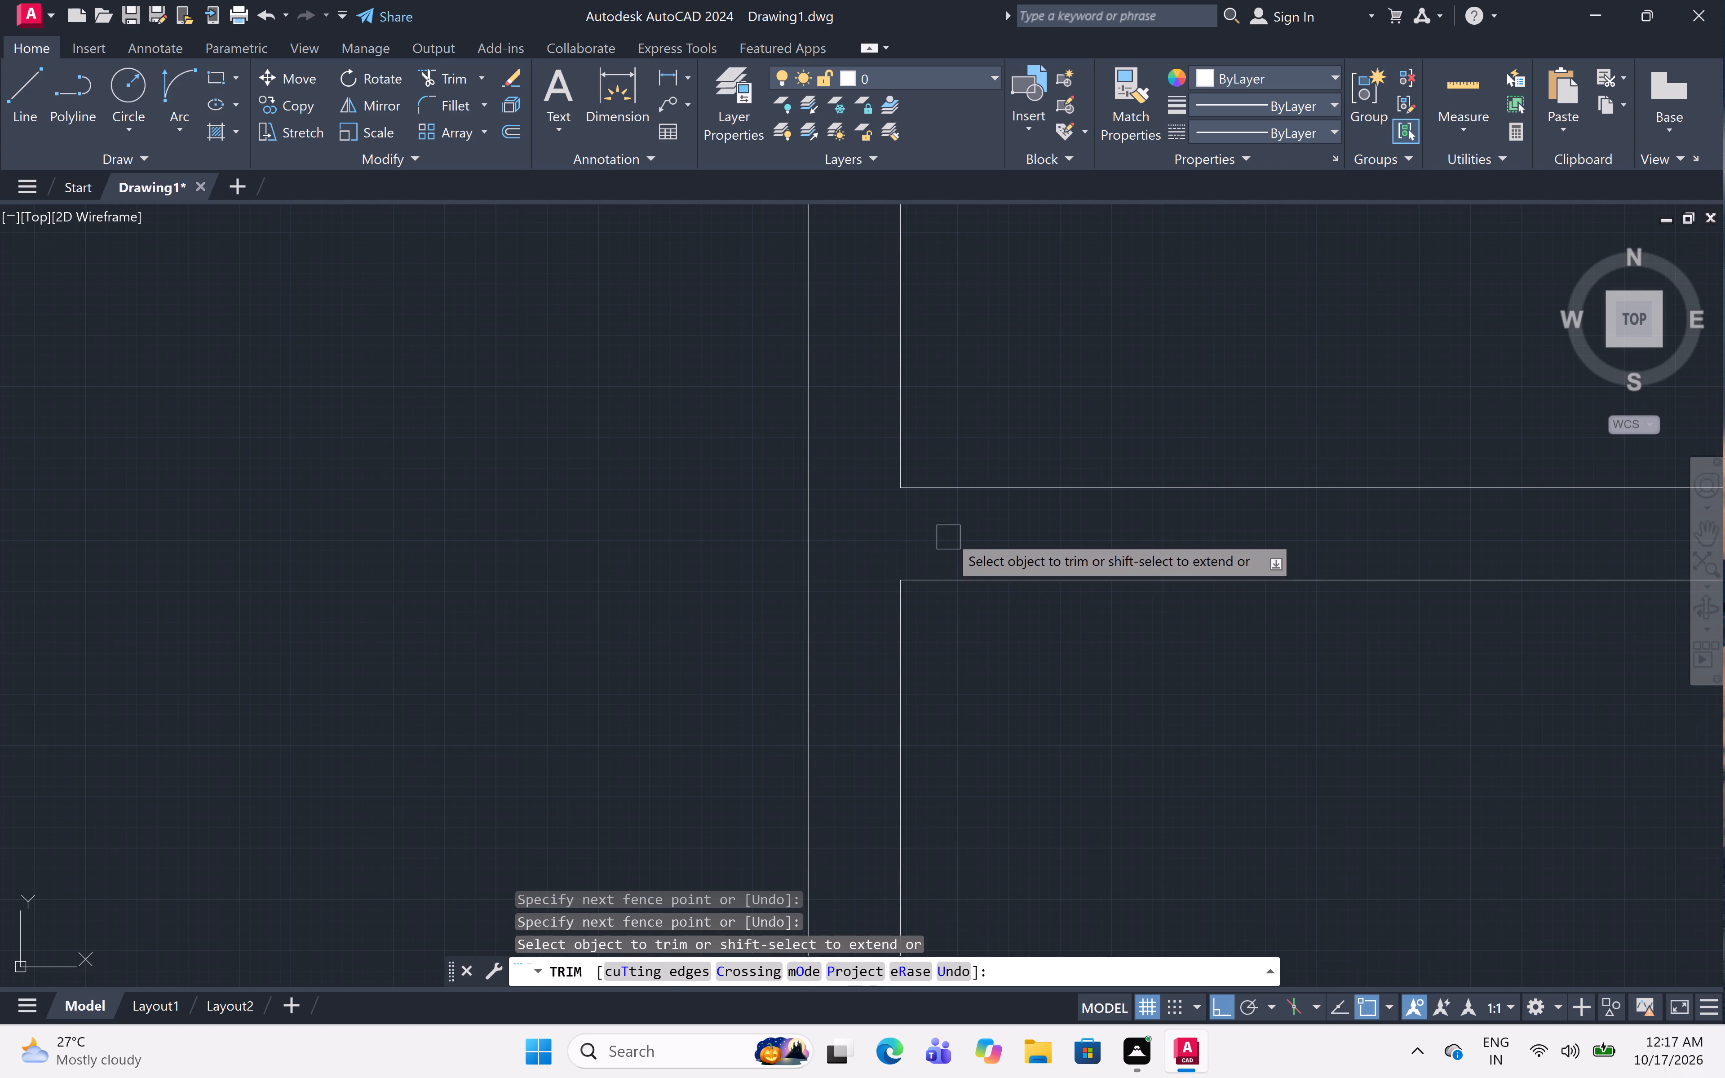
Clean up the lower horizontal partition's right junction below the door leaf, trimming its lines inside the vertical wall and the near-face line between them.
scroll(948, 535, "down", 4)
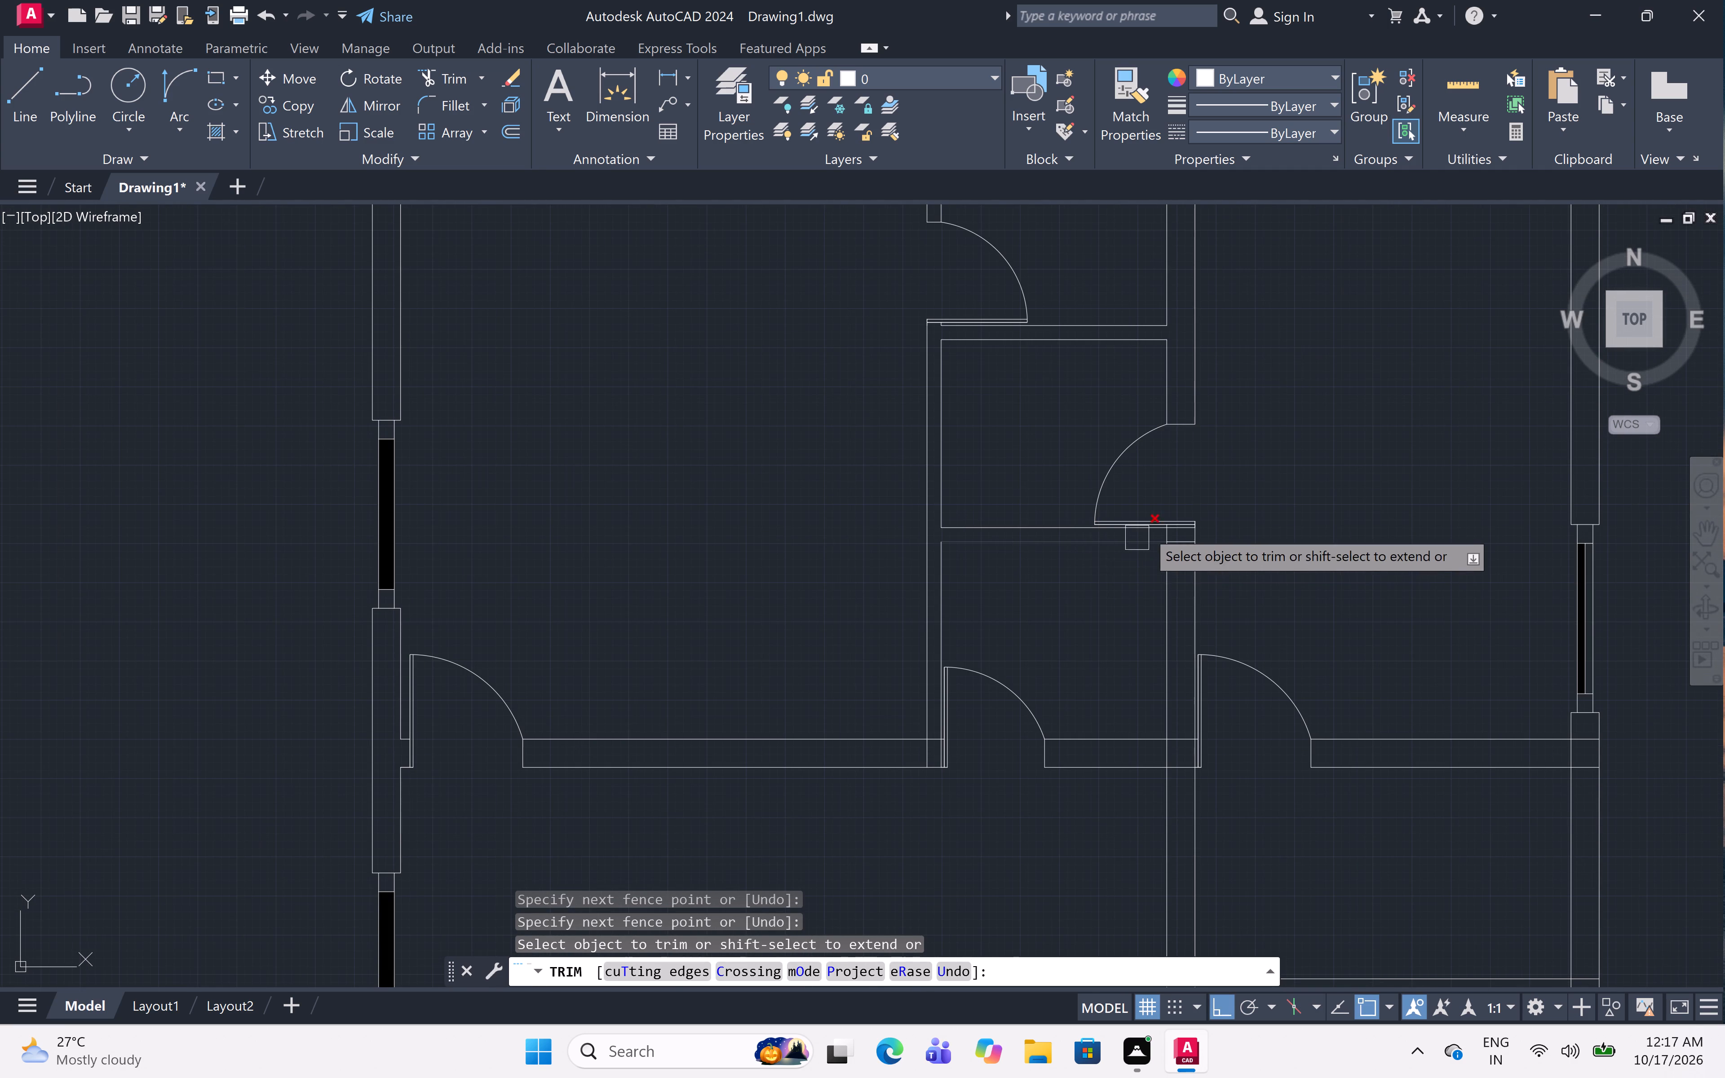
scroll(1181, 531, "up", 5)
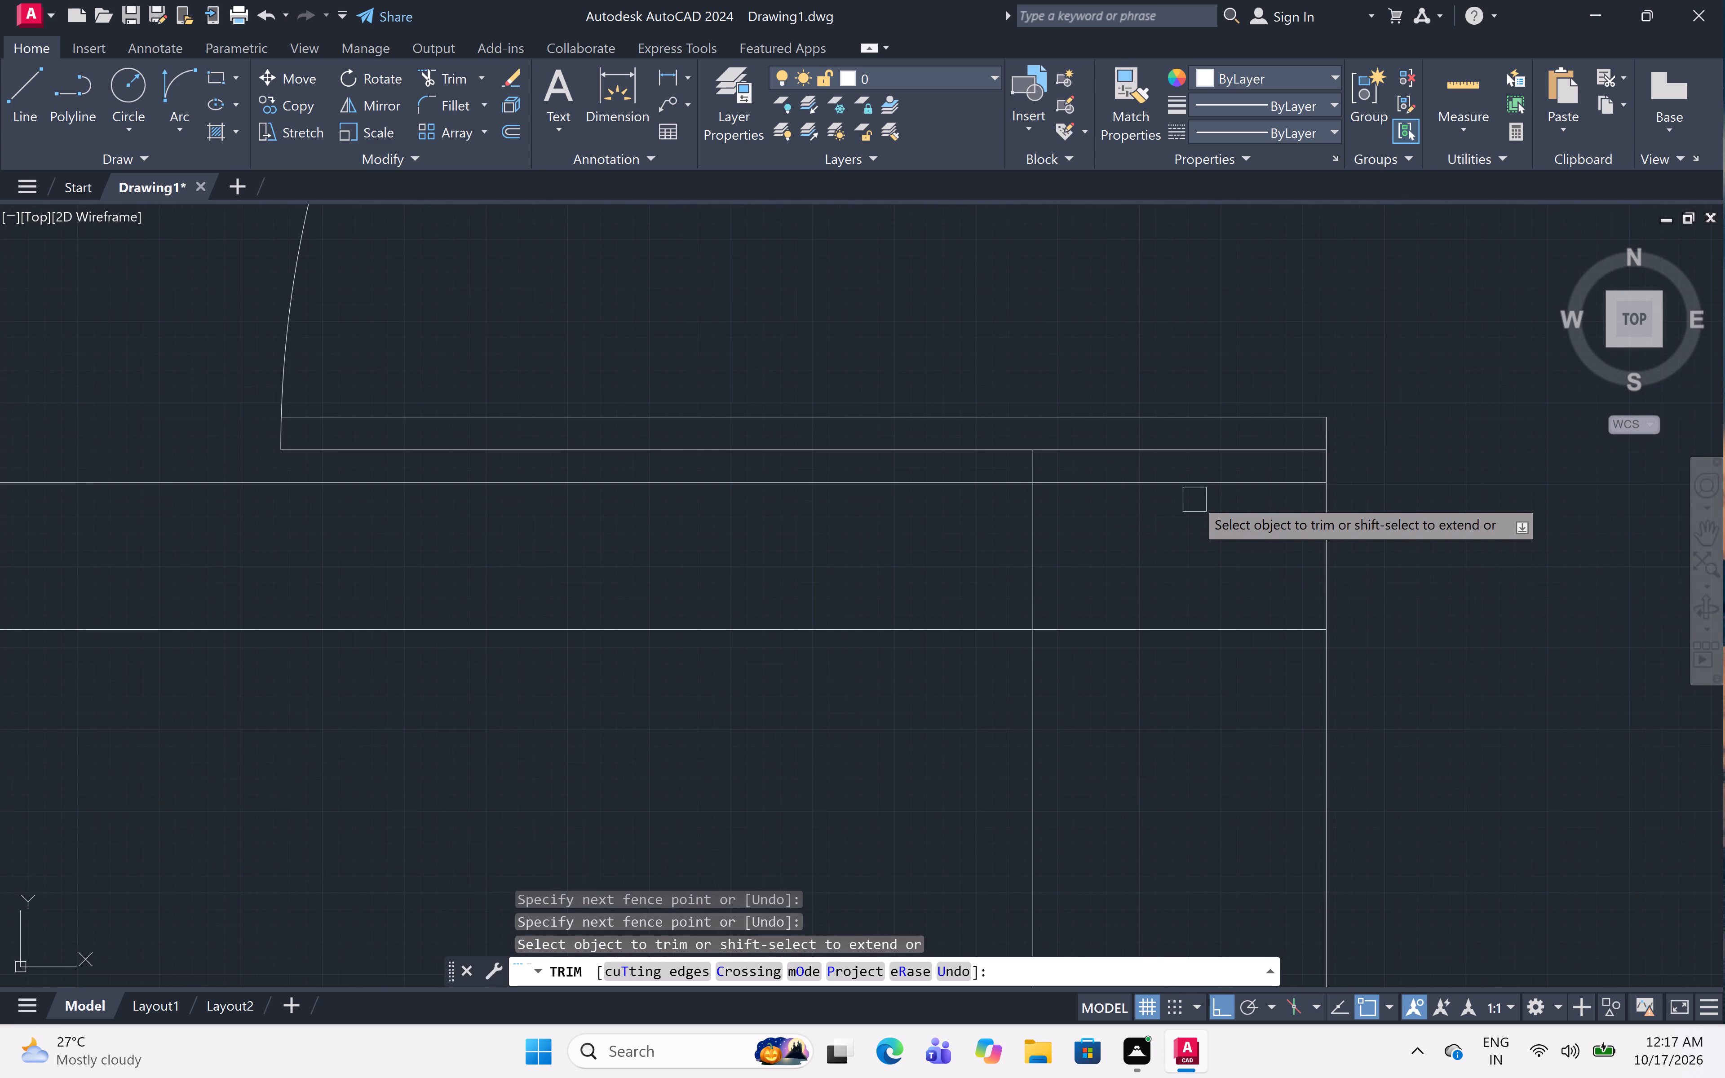
left_click(1193, 493)
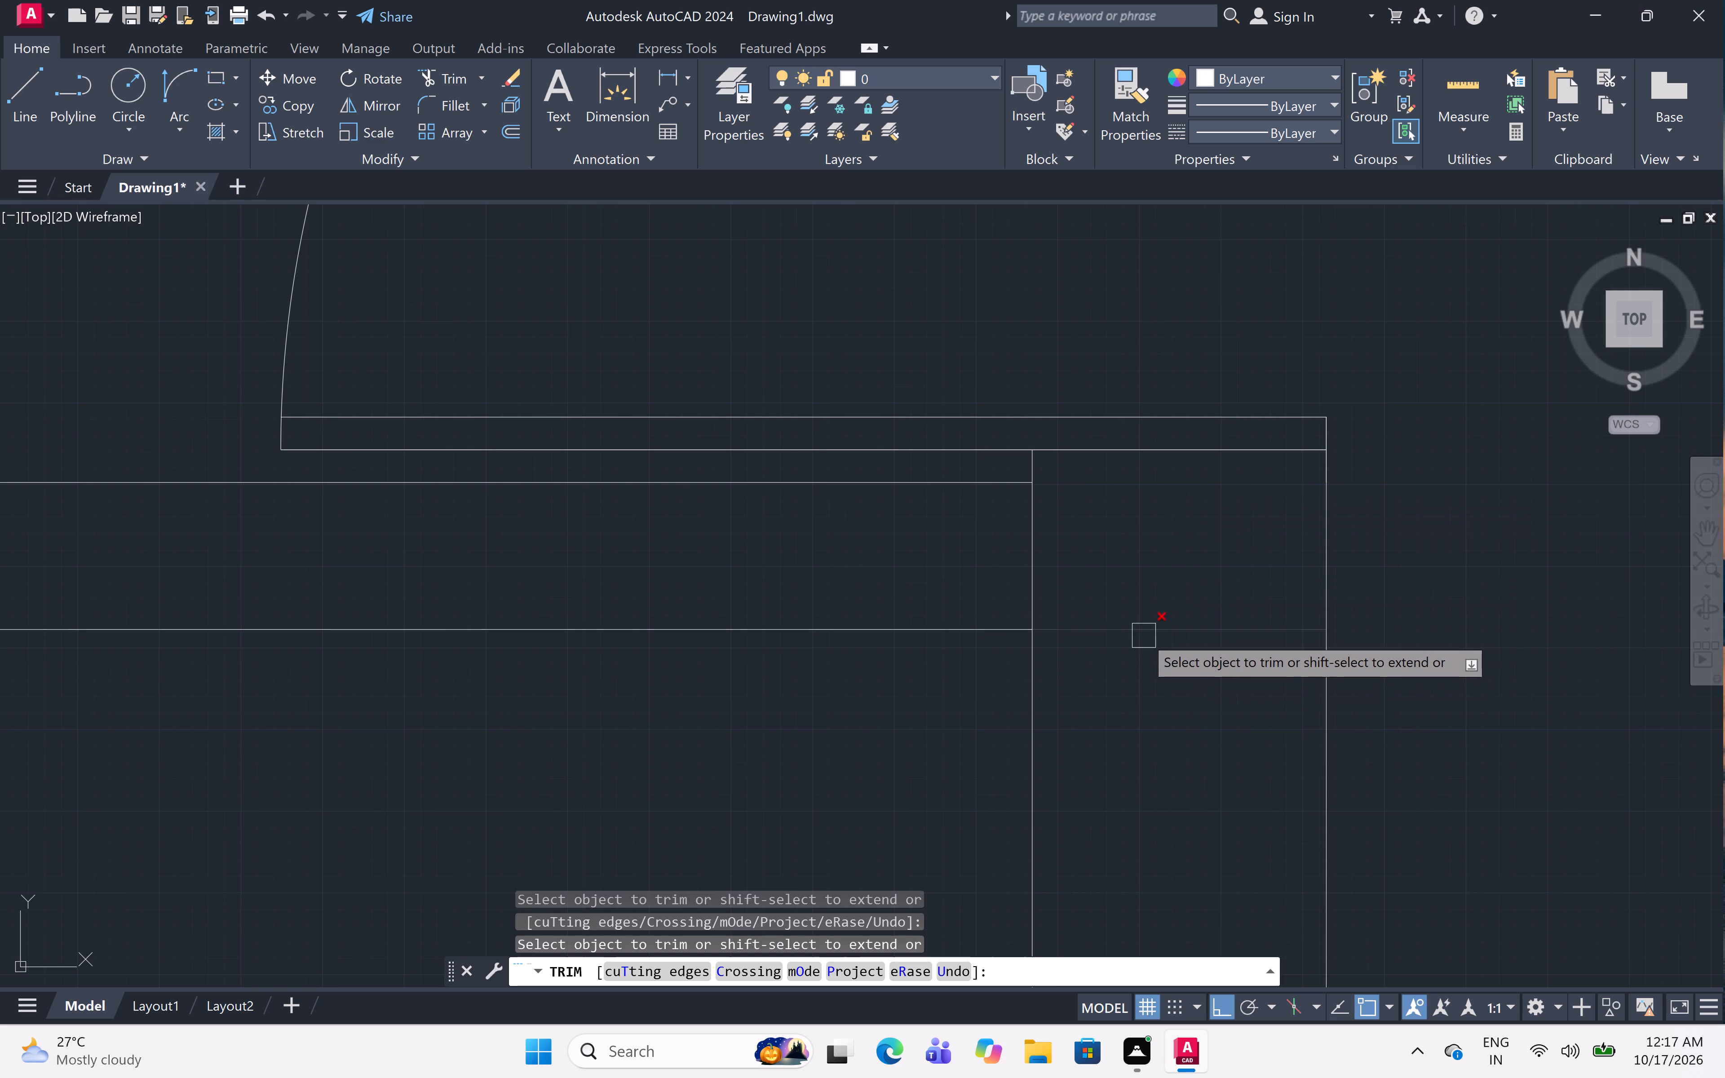
left_click(1144, 636)
left_click(928, 546)
left_click(1092, 542)
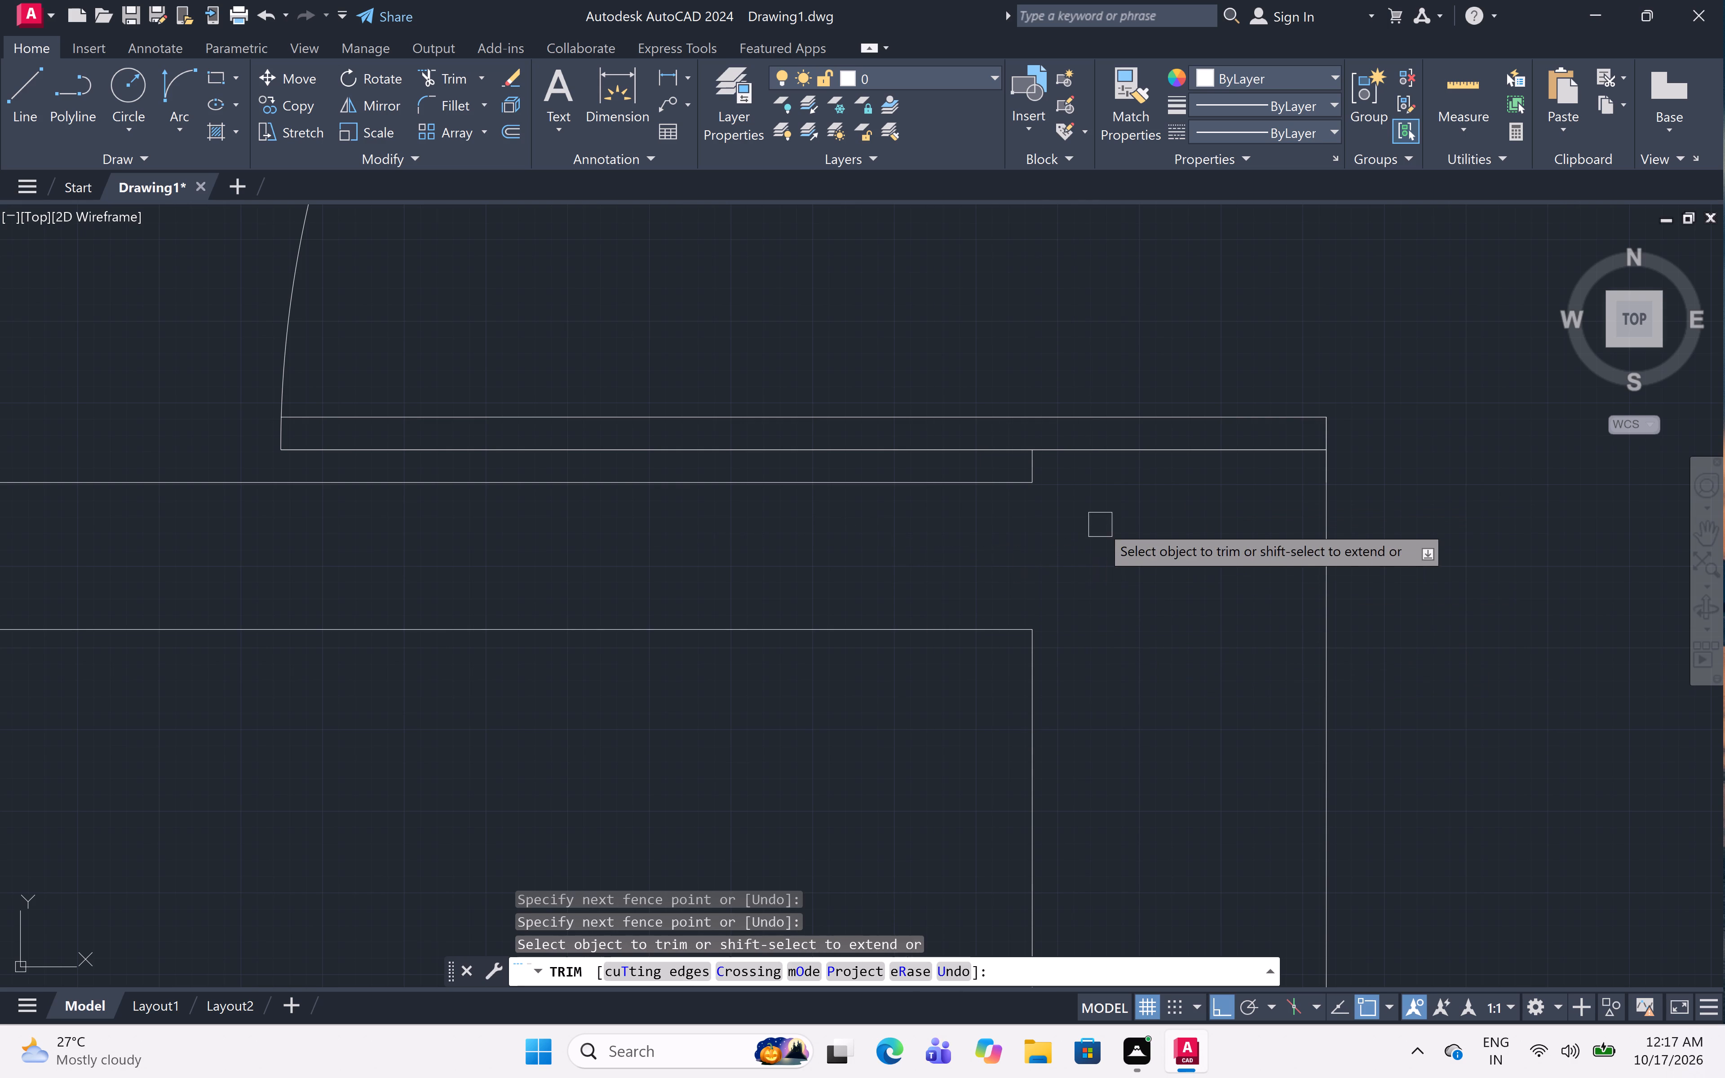
Clean up the vertical partition's junction with the middle horizontal wall, trimming both partition lines inside the wall and the wall's upper line across the partition.
scroll(1100, 324, "down", 3)
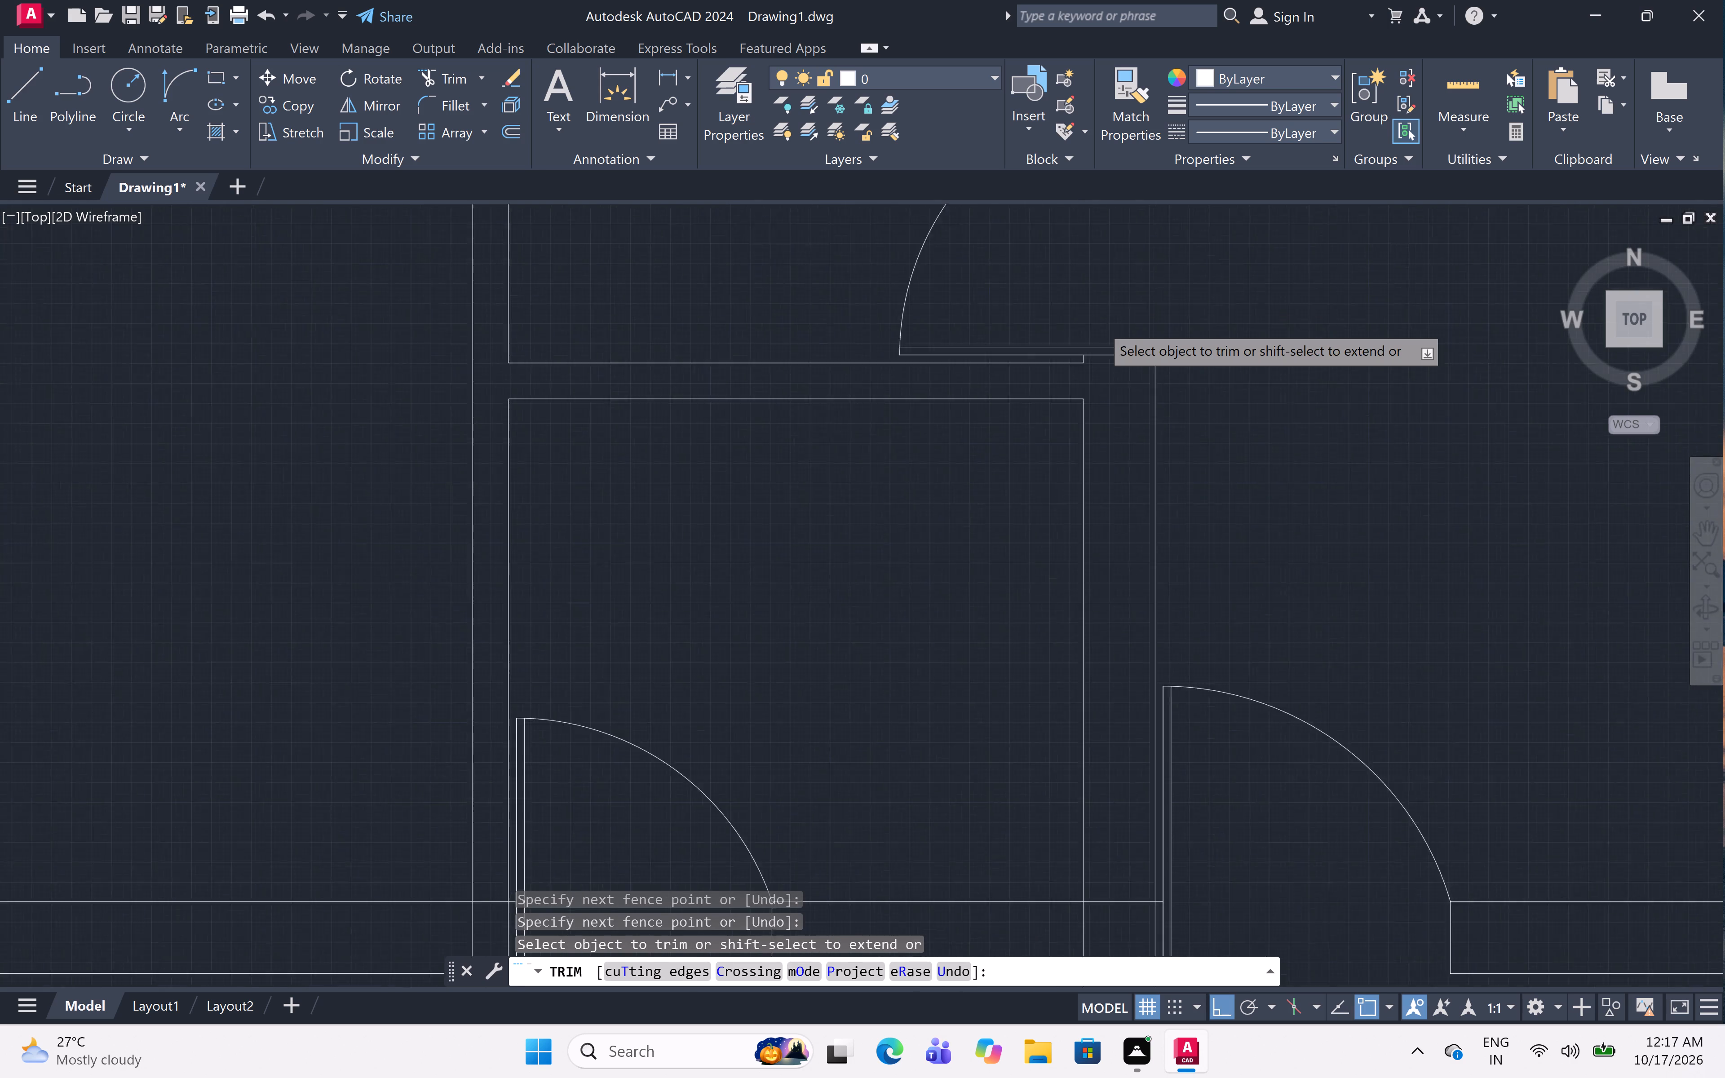
scroll(1100, 324, "down", 2)
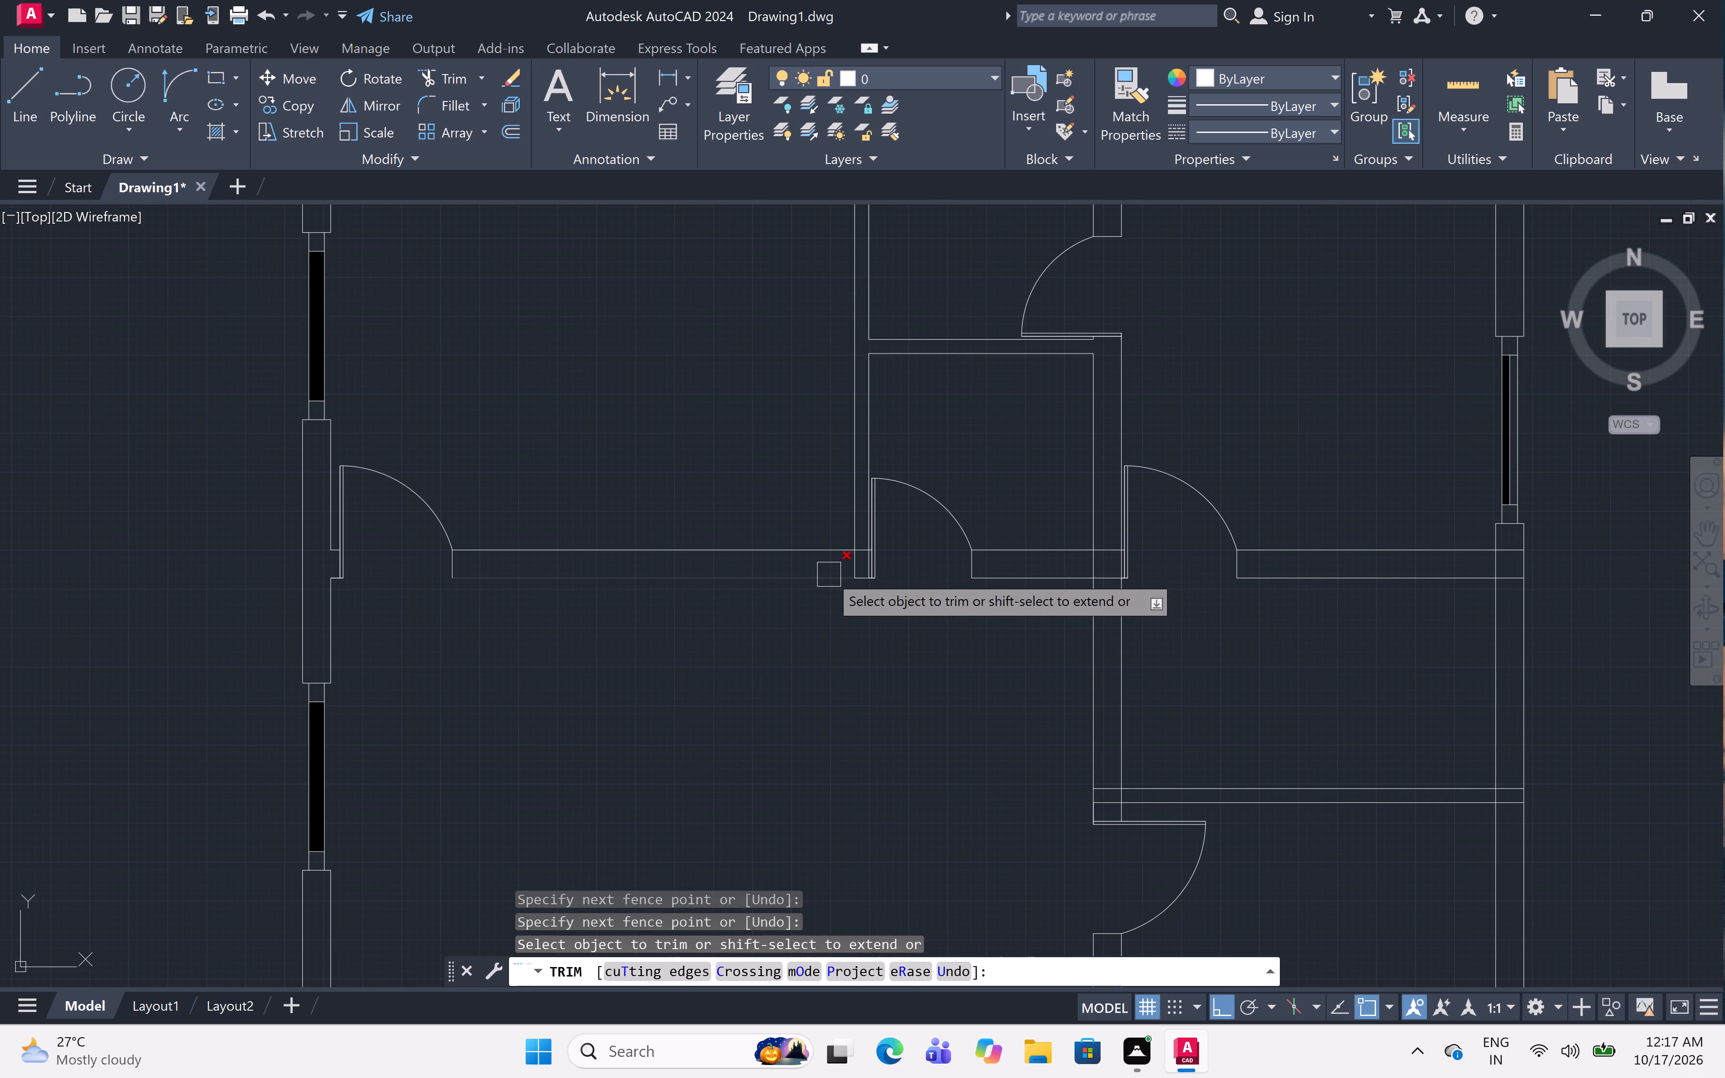
scroll(857, 548, "up", 5)
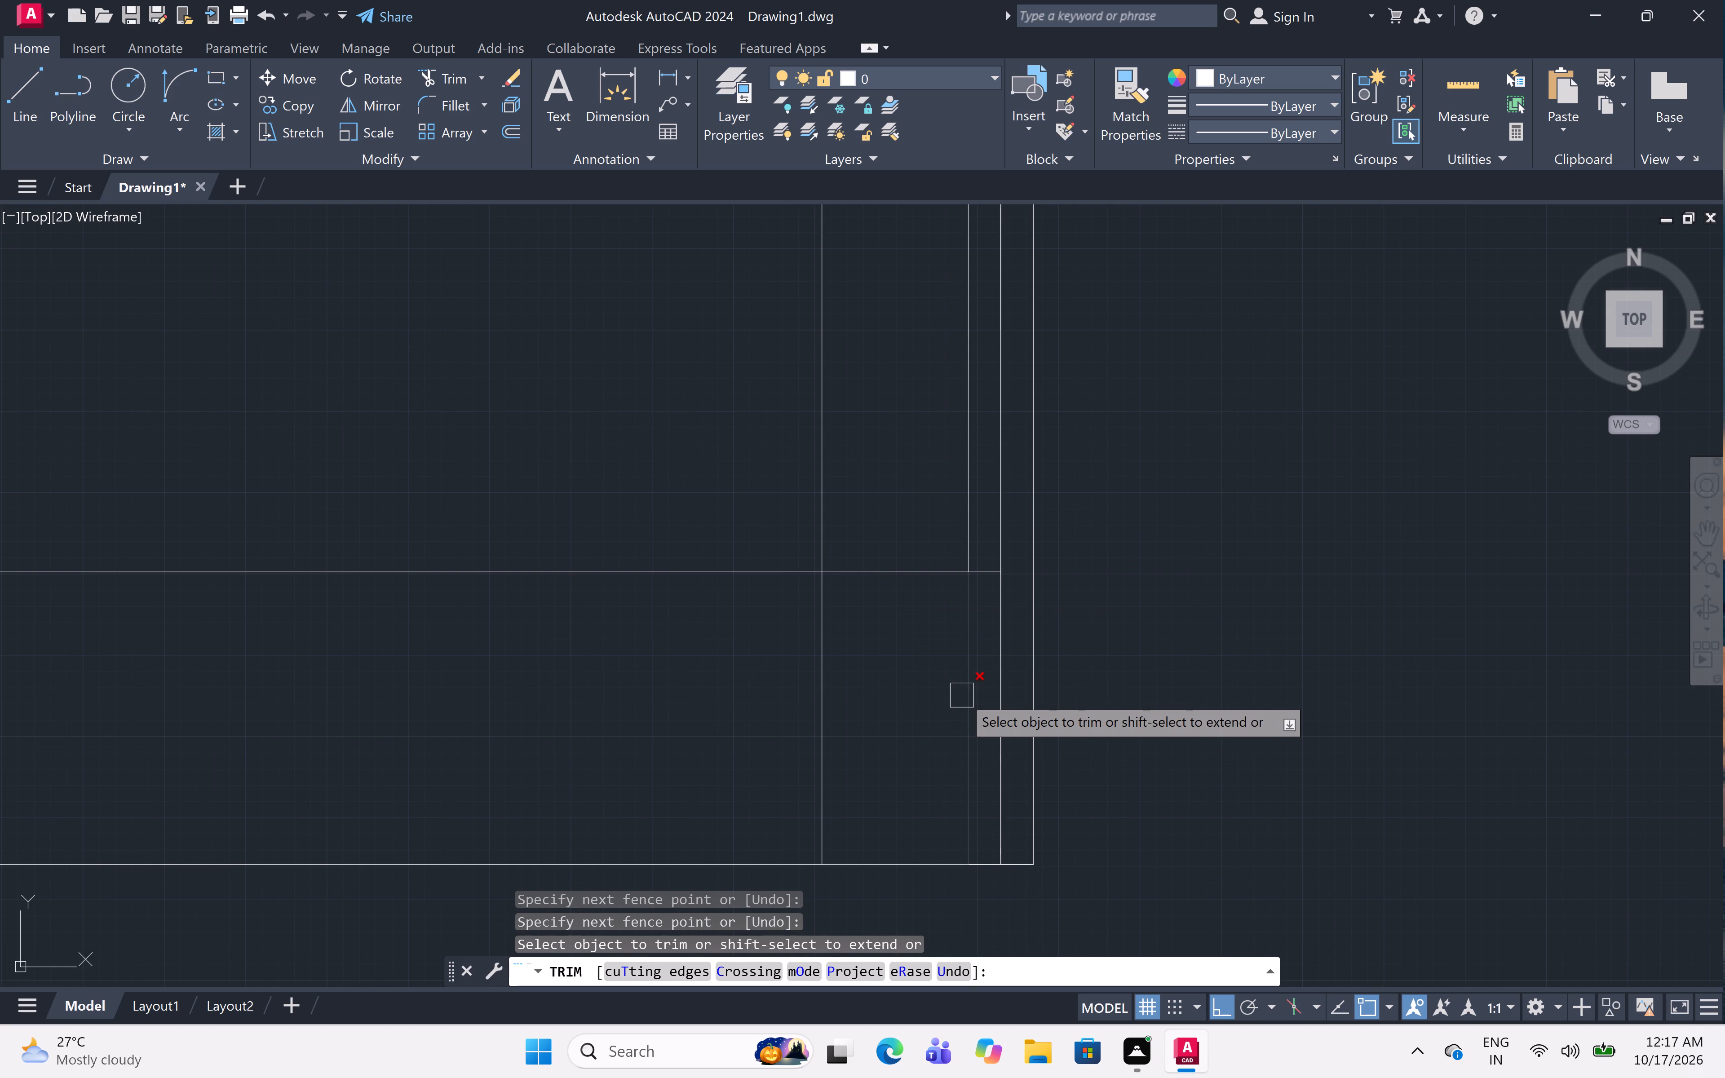
left_click(962, 695)
left_click(875, 578)
left_click(810, 627)
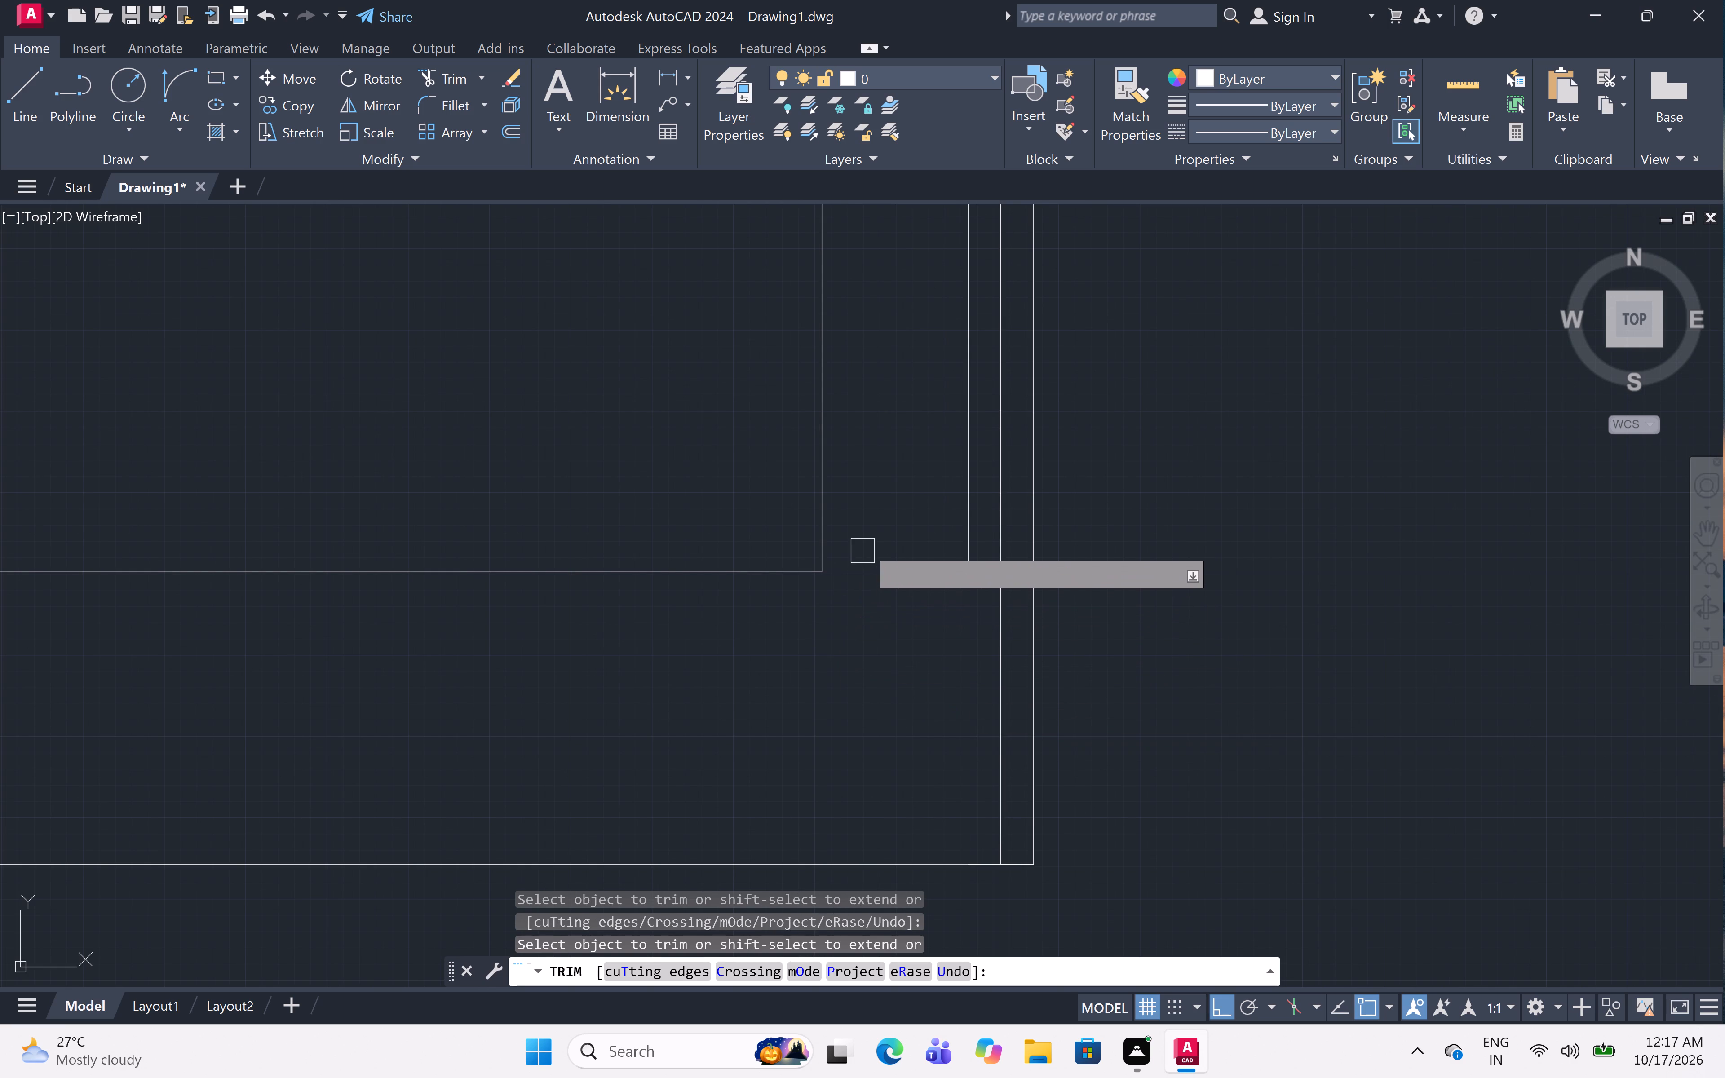
Open the crossing of the middle horizontal wall and the 9" vertical wall by trimming all four overlapping line segments inside it.
scroll(1147, 372, "down", 3)
middle_click_drag(1215, 413, 972, 539)
scroll(1001, 483, "down", 3)
scroll(1200, 517, "up", 5)
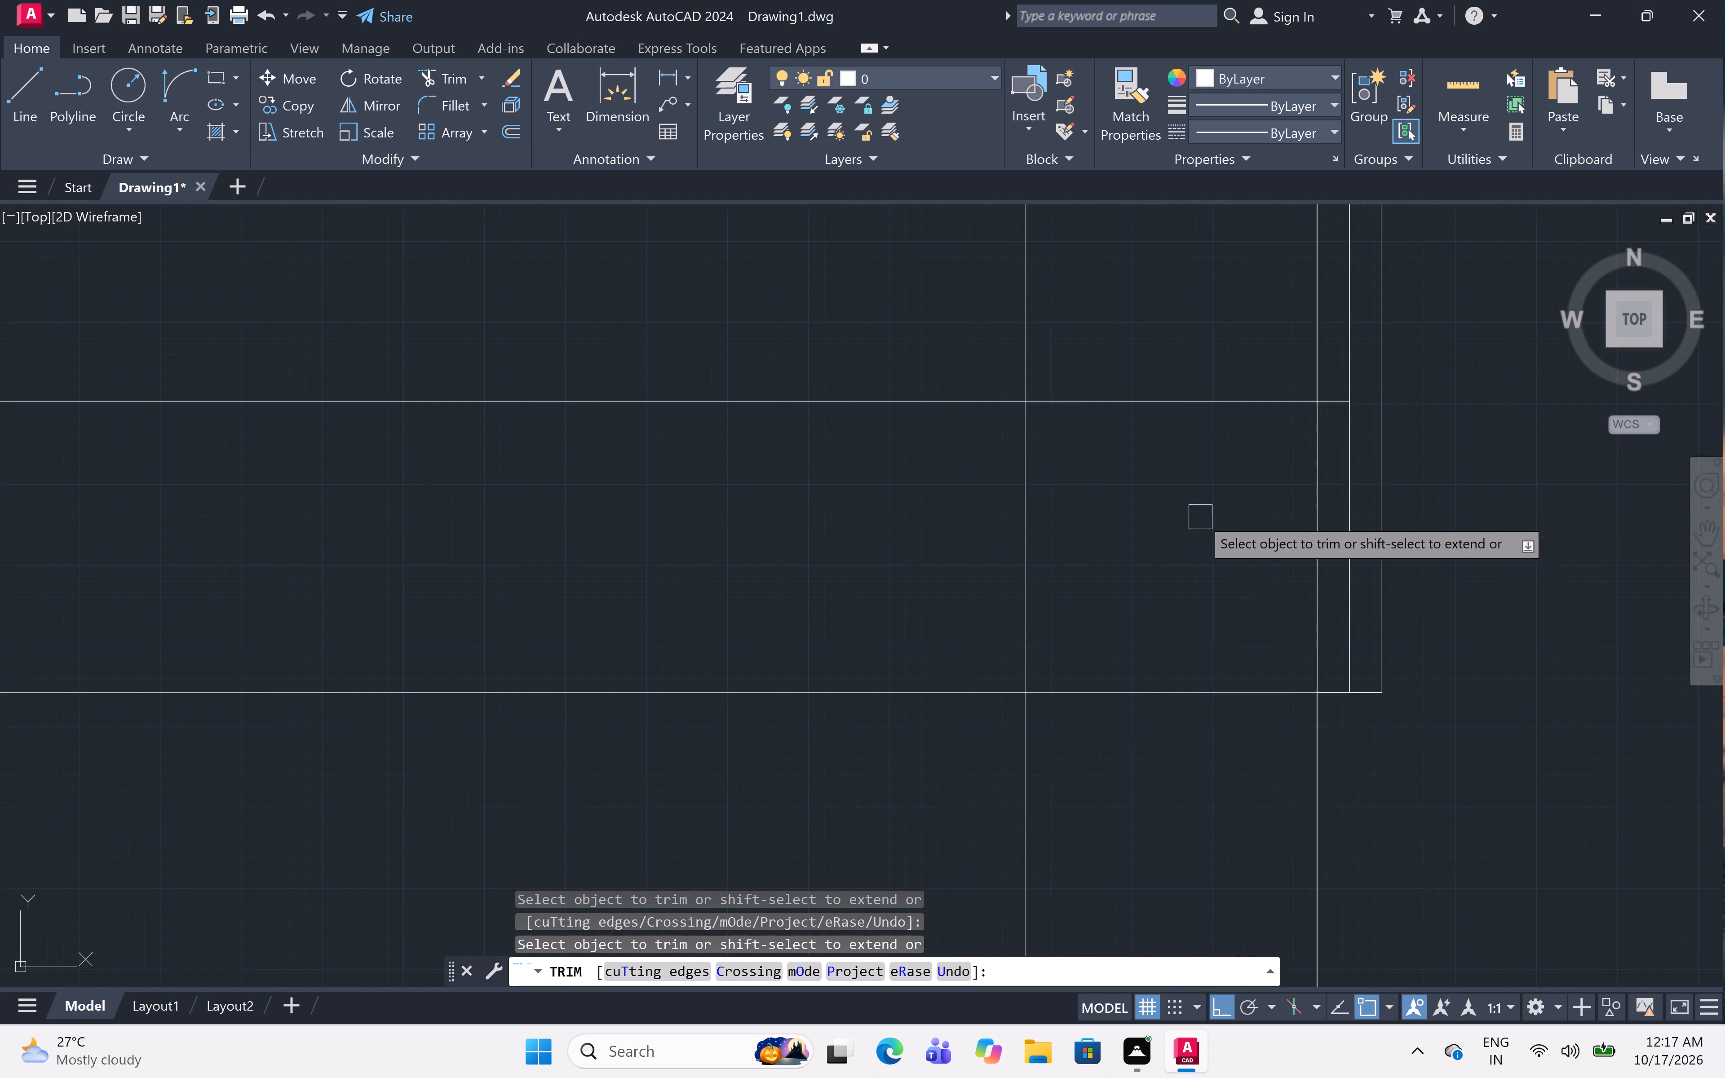
left_click(1312, 573)
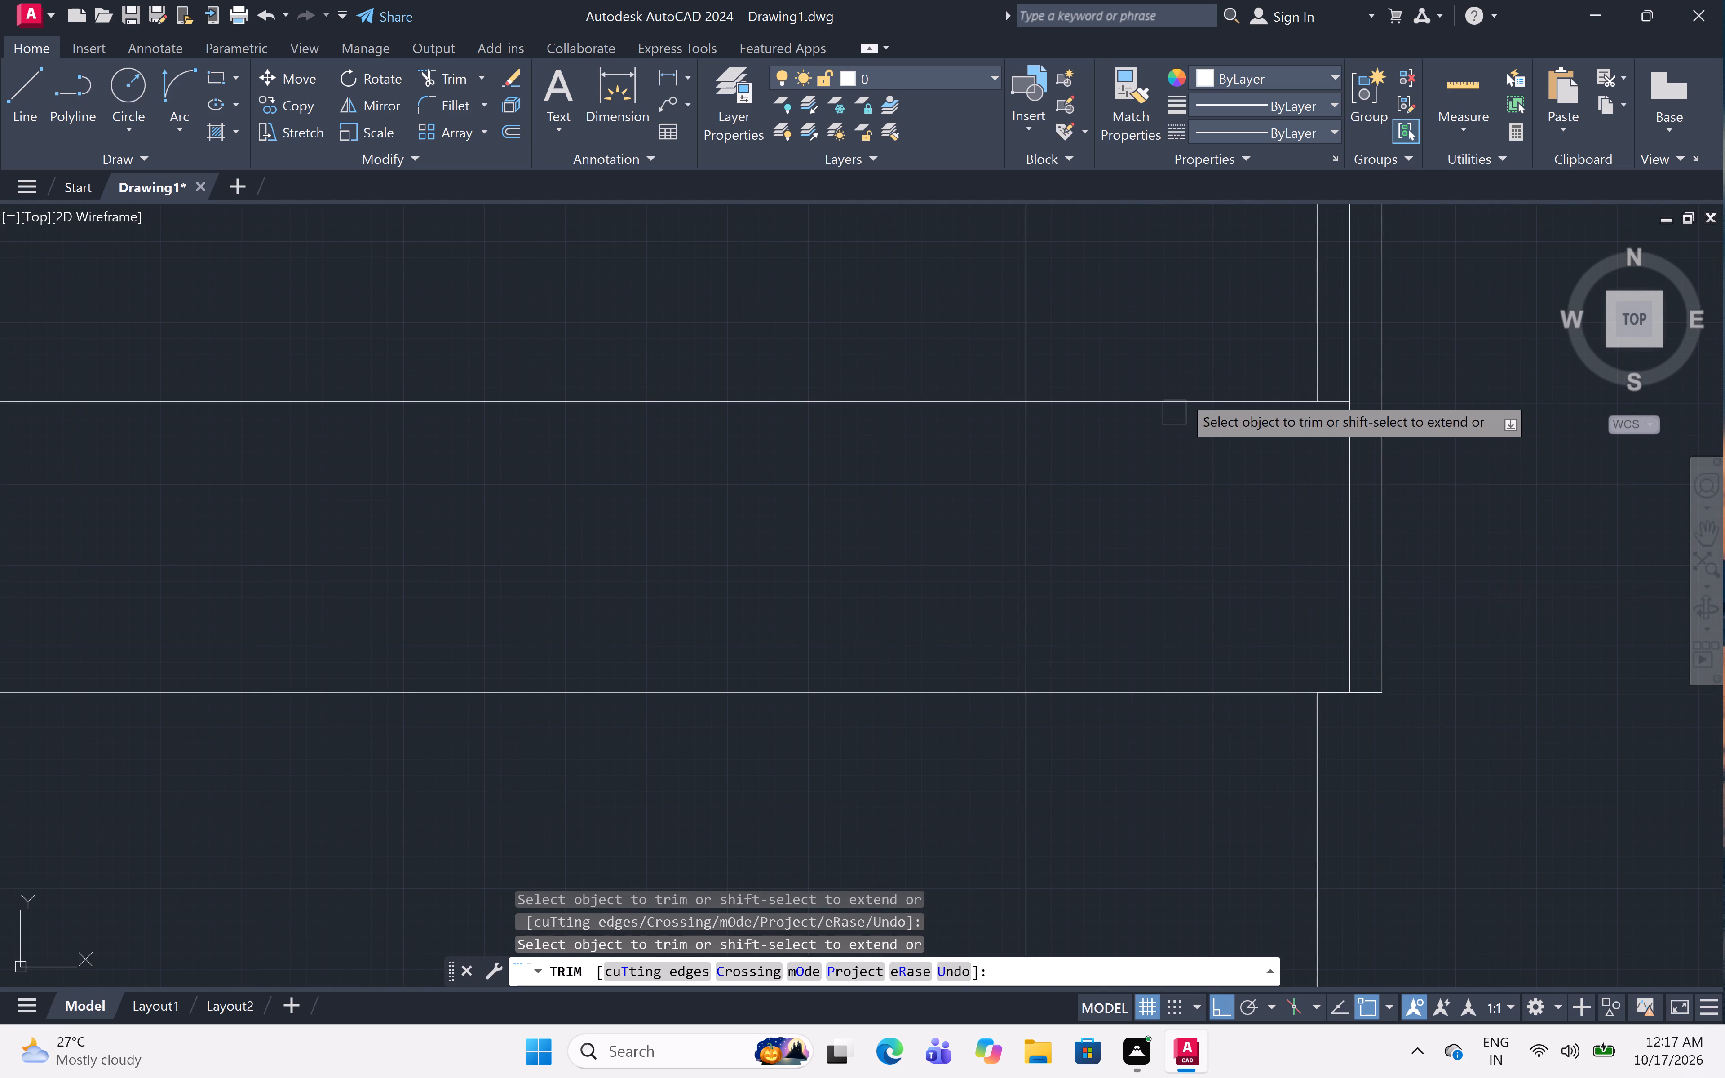
left_click(1202, 346)
left_click_drag(1097, 768, 1093, 759)
left_click(1123, 595)
left_click(900, 553)
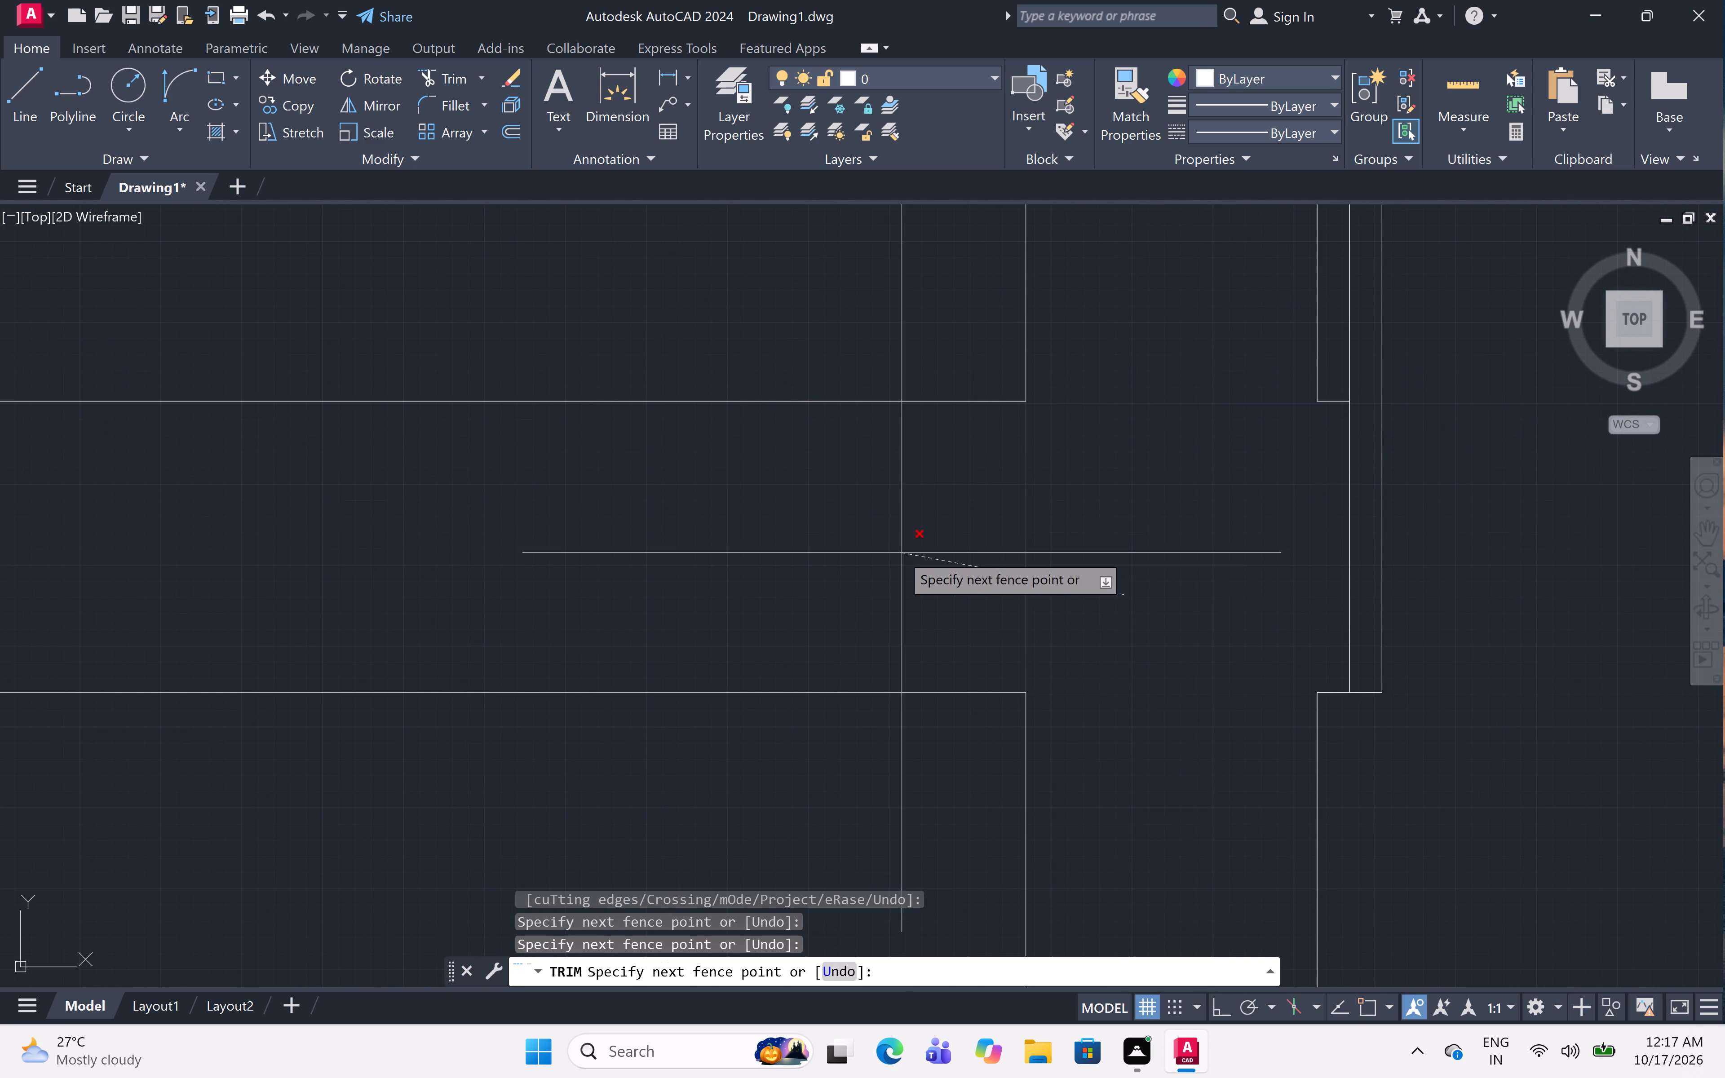
Clean up the middle horizontal wall's junction with the right outer wall, trimming both lines inside it and the inner-face line between them.
scroll(1158, 570, "down", 6)
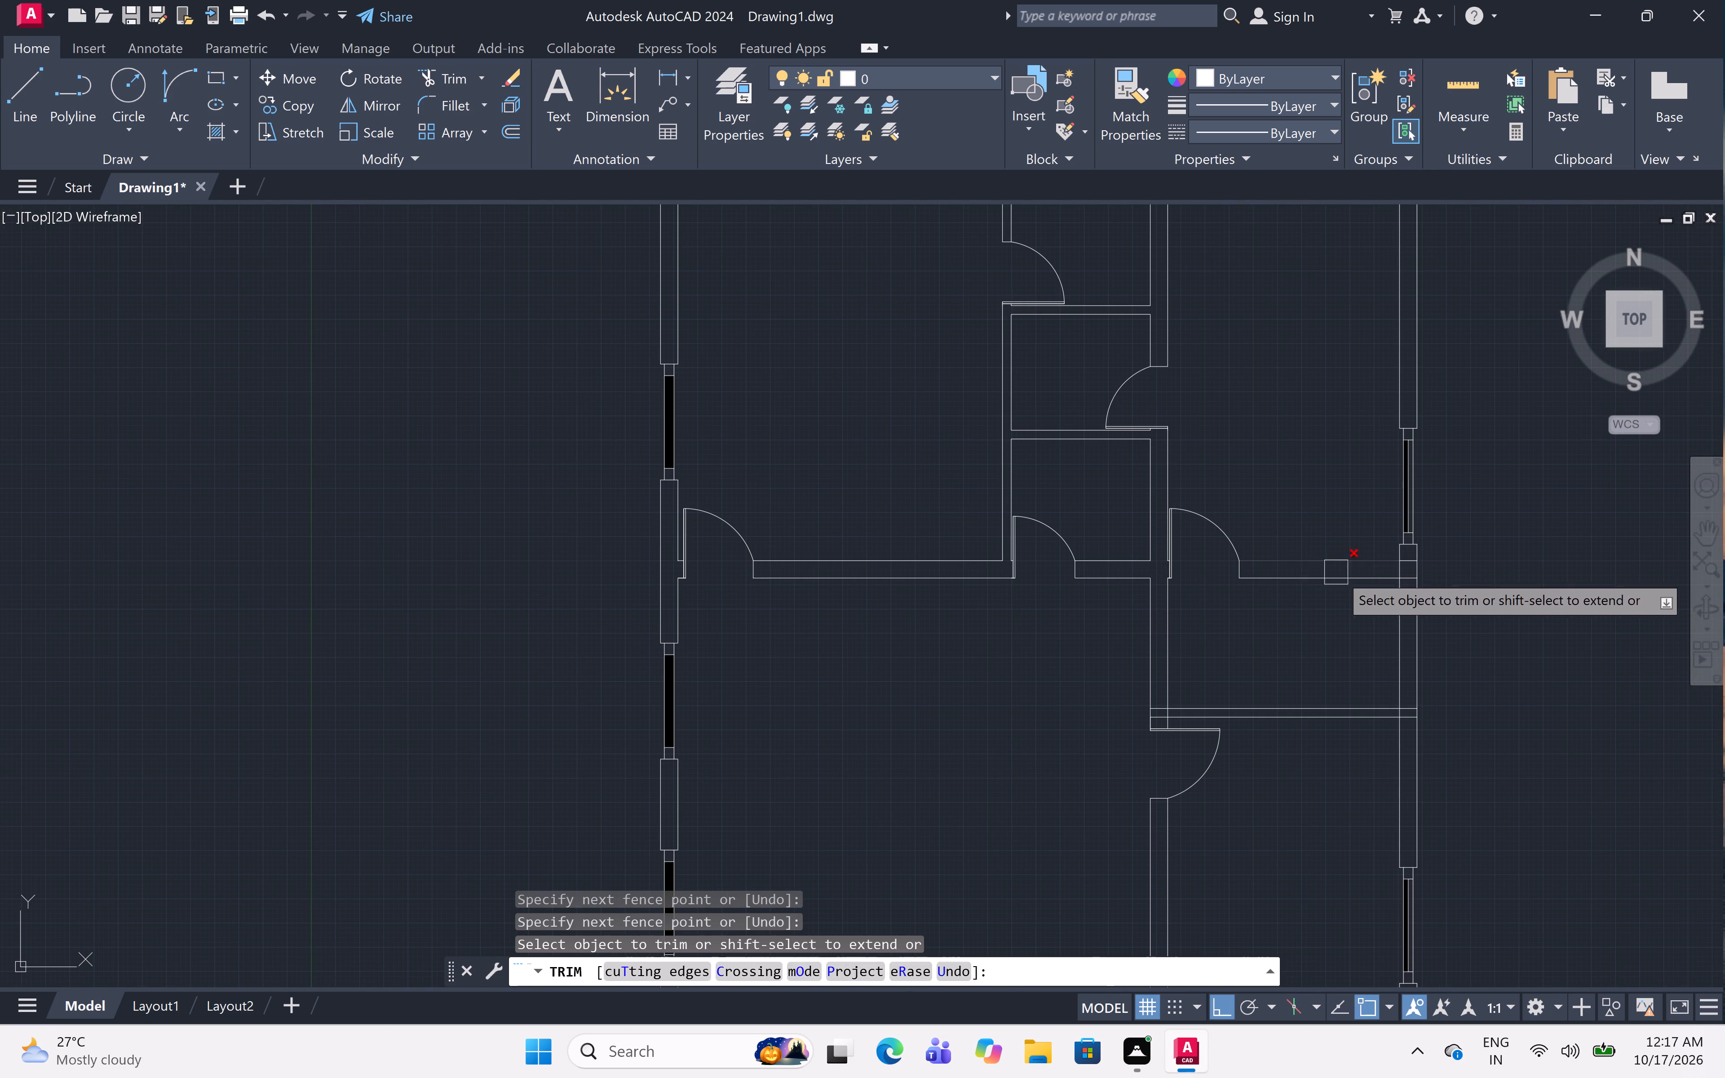
scroll(1402, 570, "up", 5)
left_click(1442, 446)
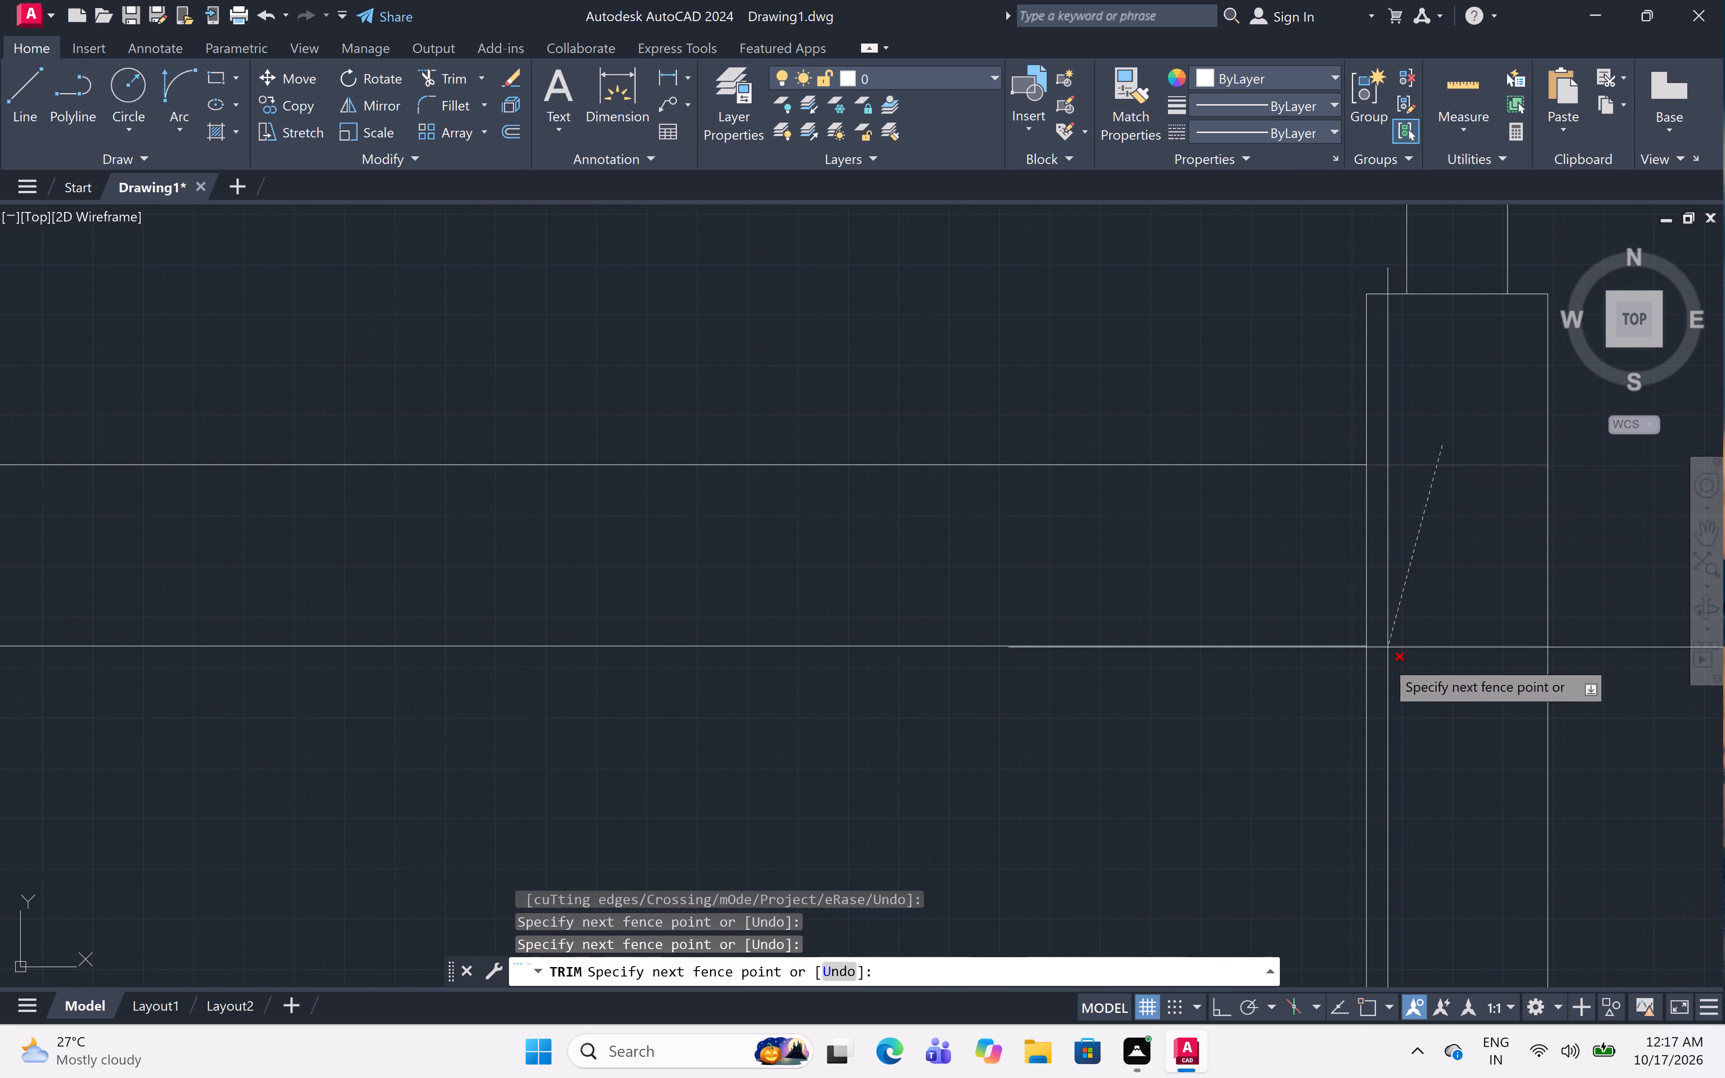
left_click(1432, 684)
left_click(1394, 538)
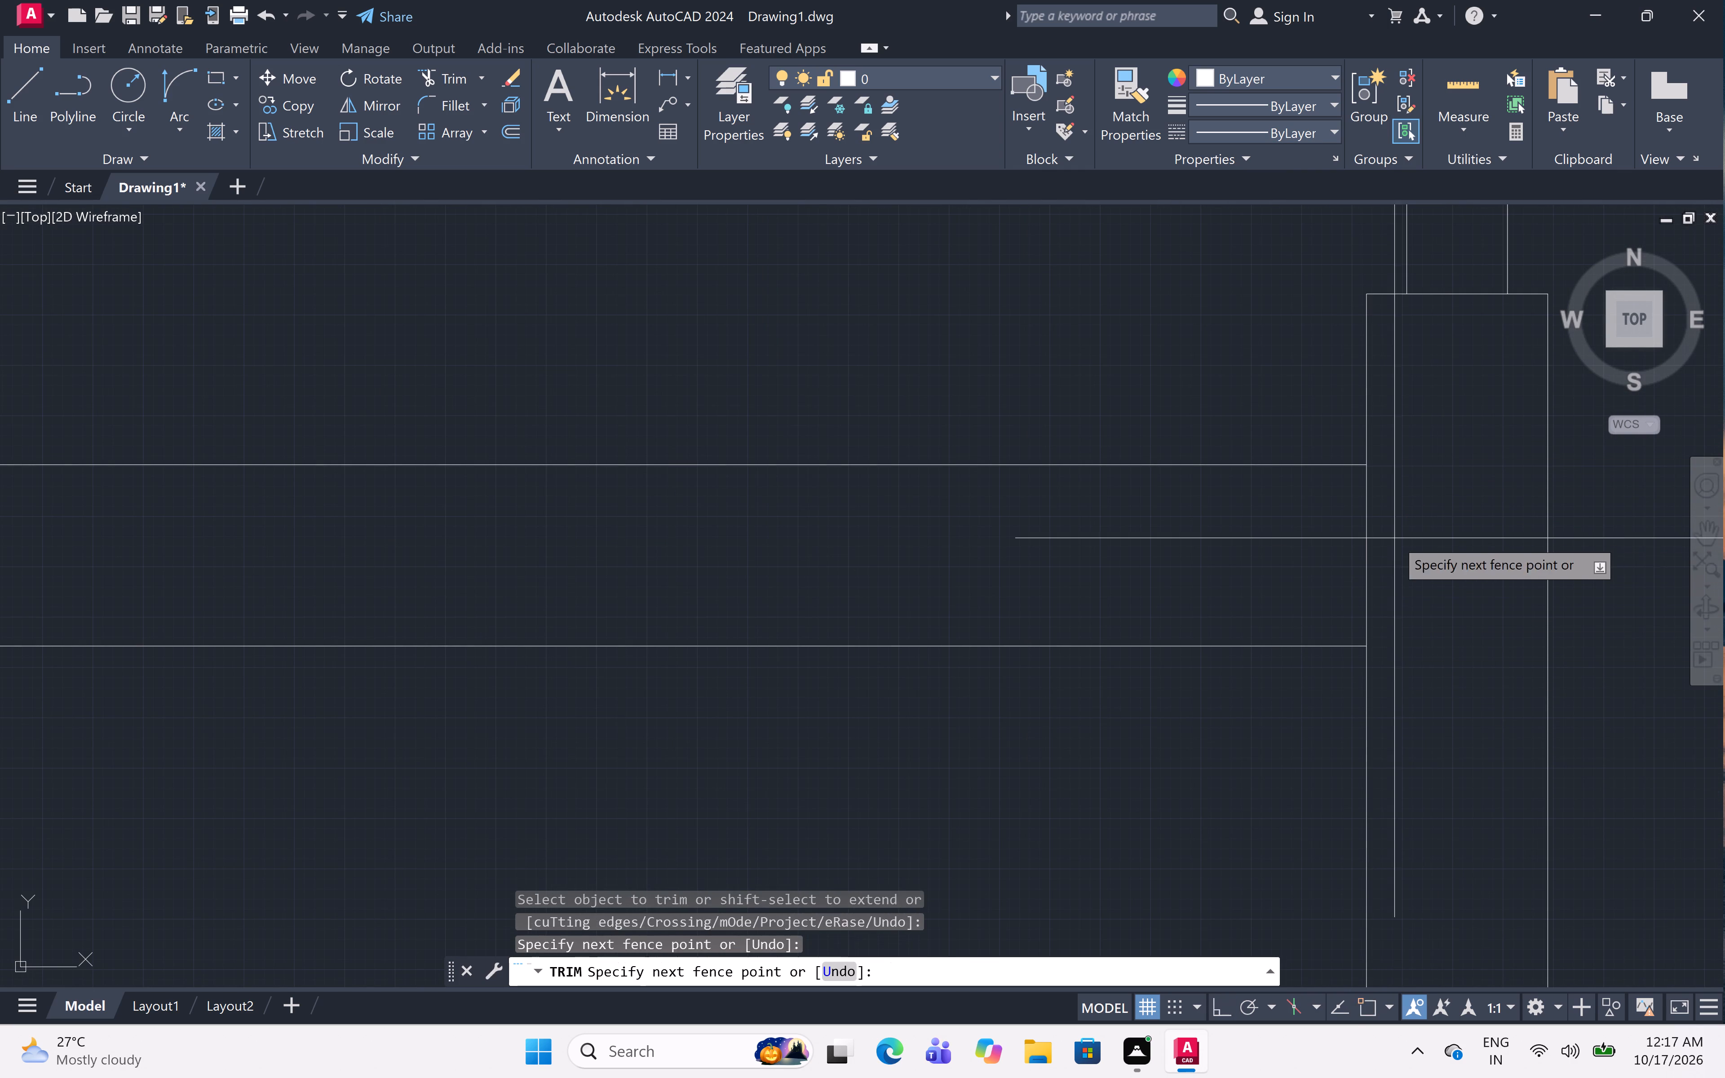
left_click(1283, 564)
Clean up the lower-right partition's left junction above the door, trimming both its lines inside the vertical wall and the wall's near-face line between them.
scroll(1463, 516, "down", 5)
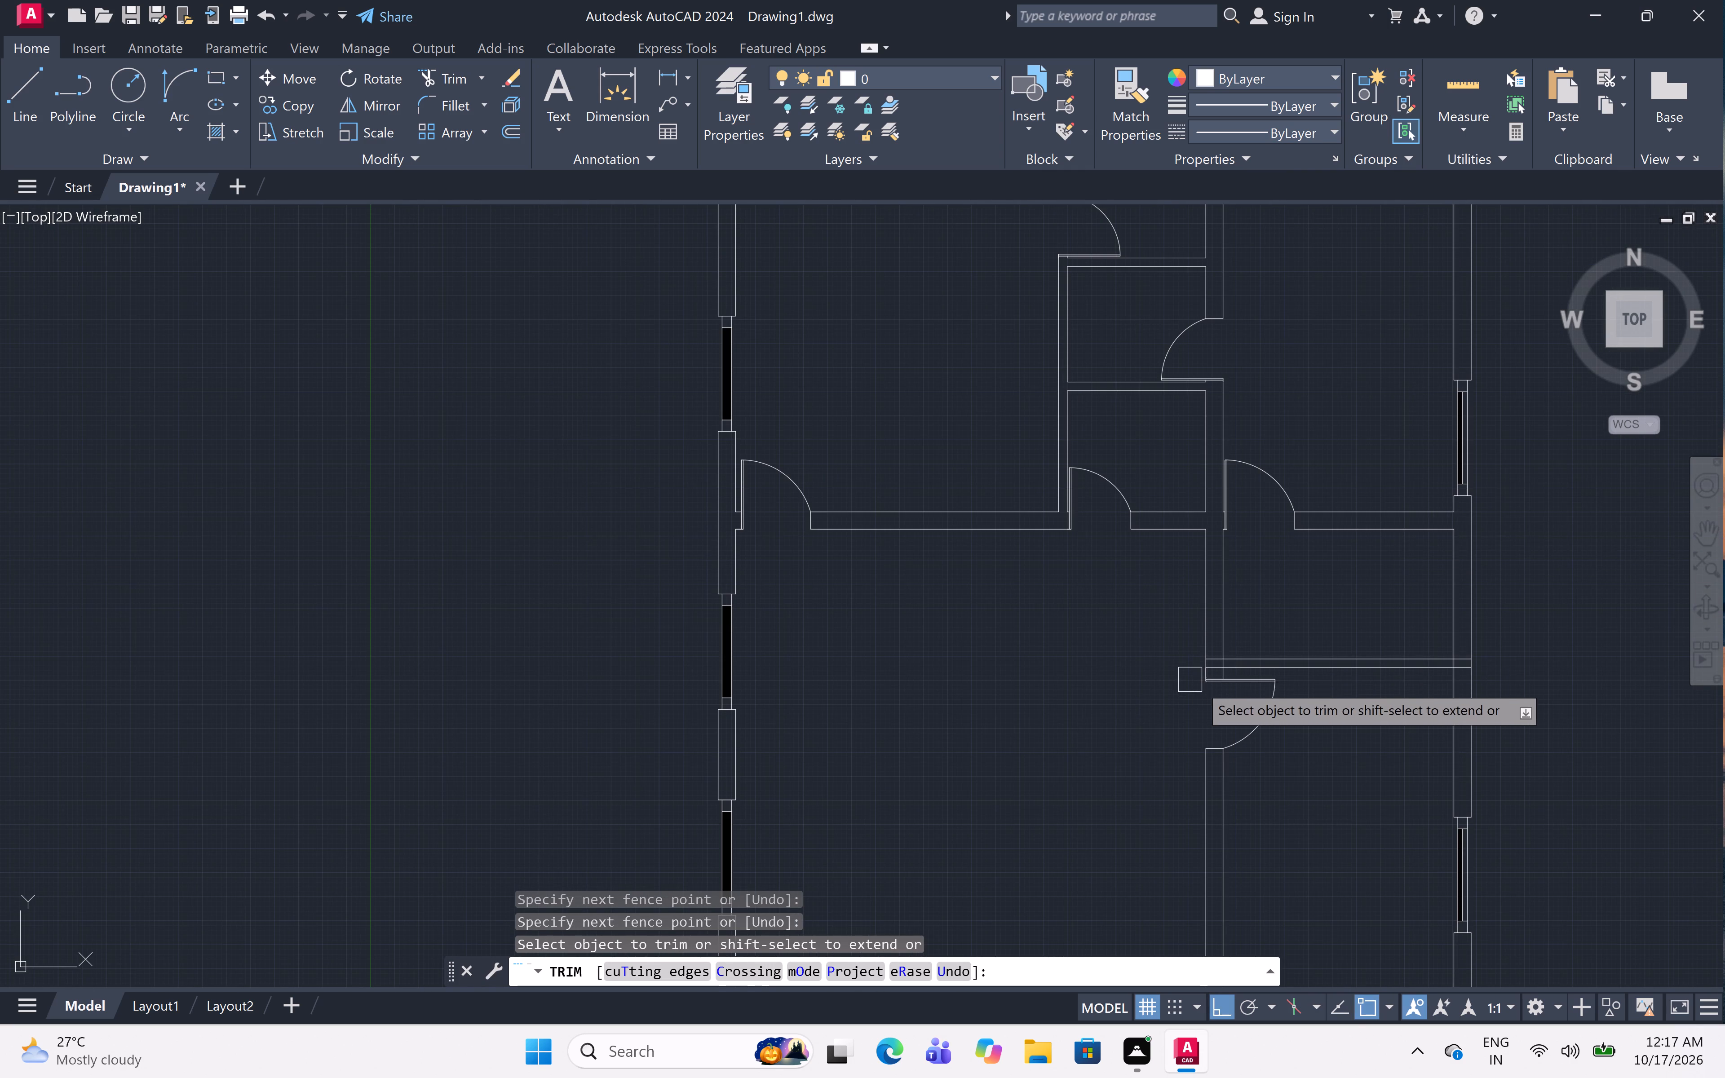
scroll(1221, 665, "up", 6)
left_click(1136, 503)
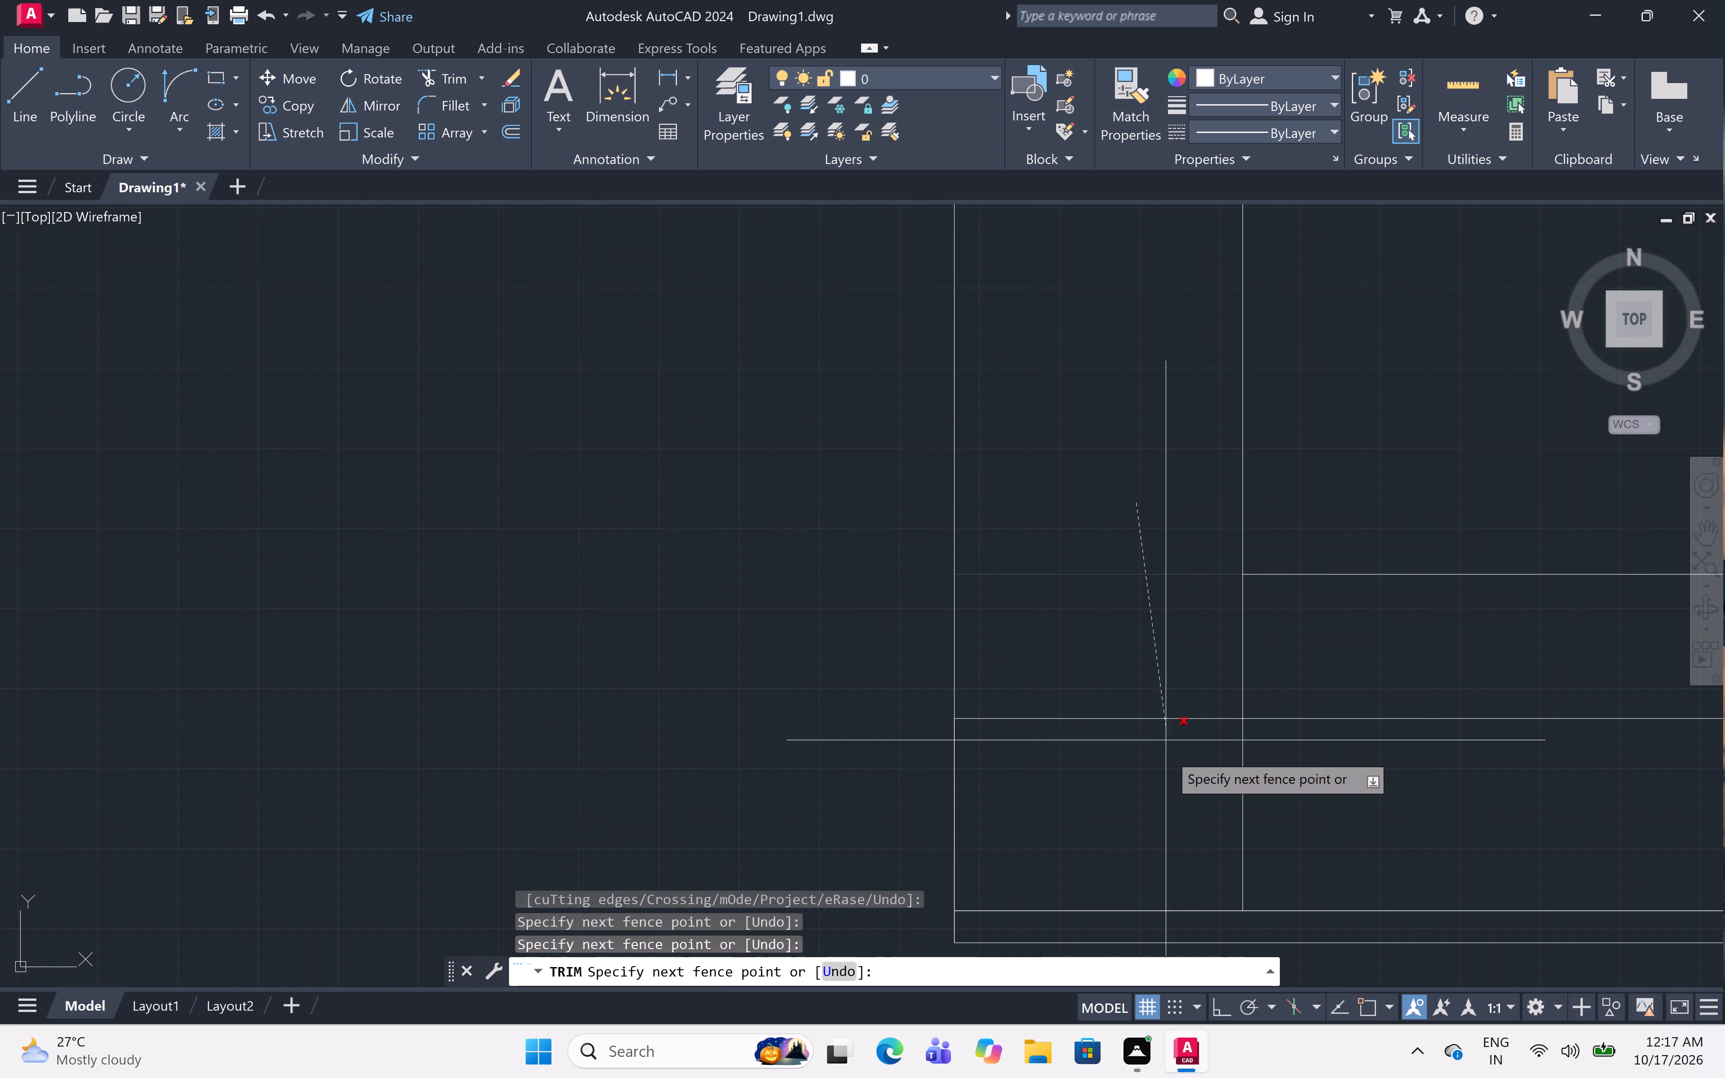
left_click_drag(1168, 754, 1165, 746)
left_click(1210, 643)
left_click(1257, 637)
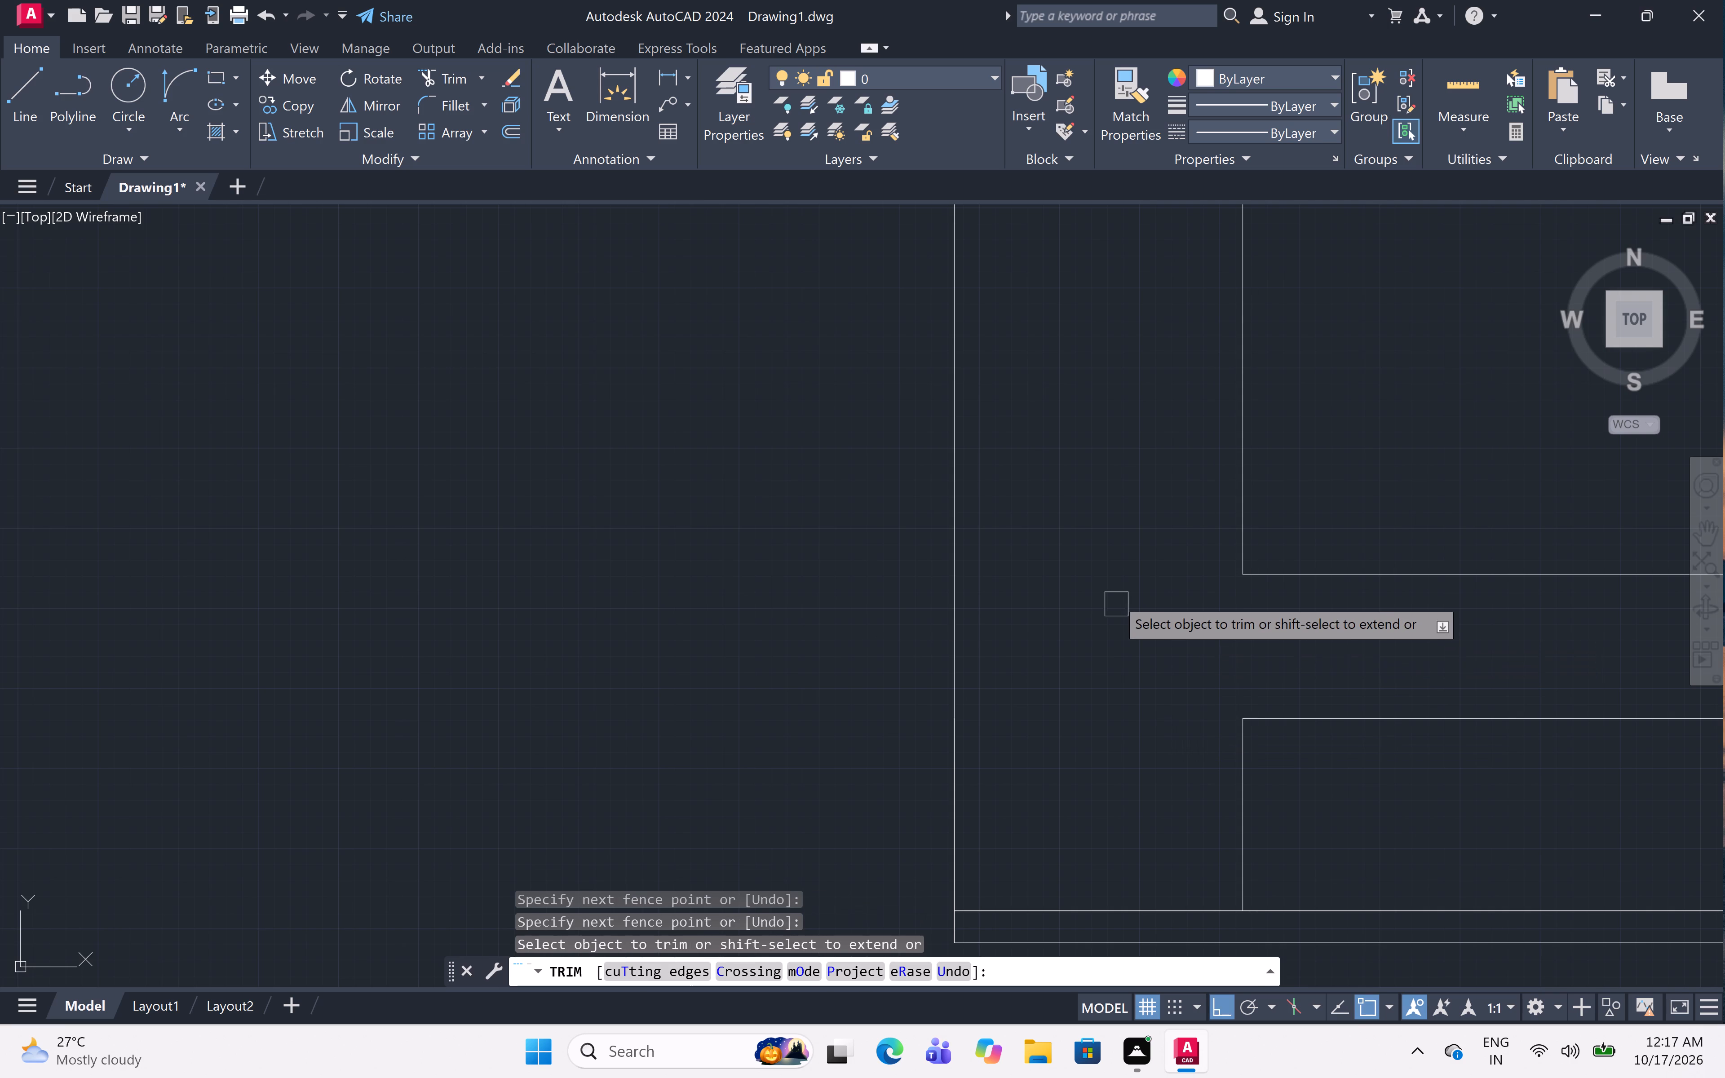
Clean up the lower-right partition's junction with the right outer wall, trimming both lines inside it and the inner-face line between them.
scroll(1115, 587, "down", 7)
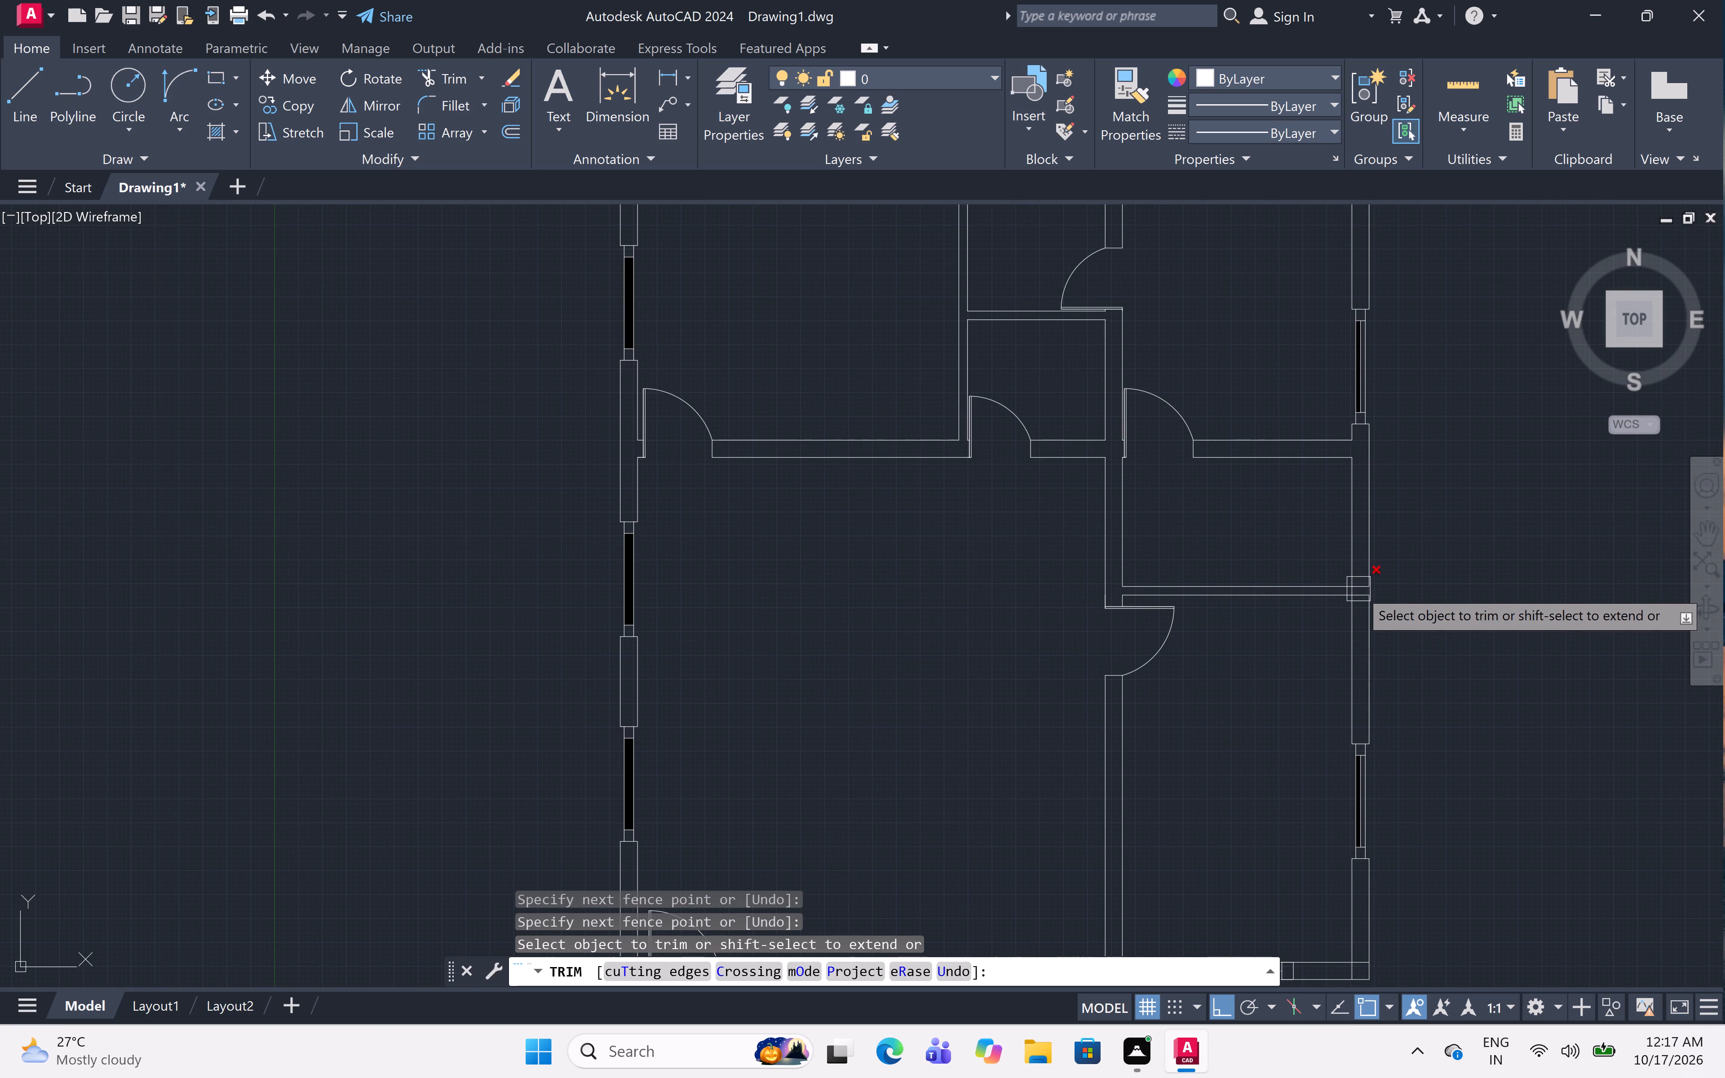
scroll(1358, 589, "up", 6)
left_click(1368, 490)
left_click(1330, 764)
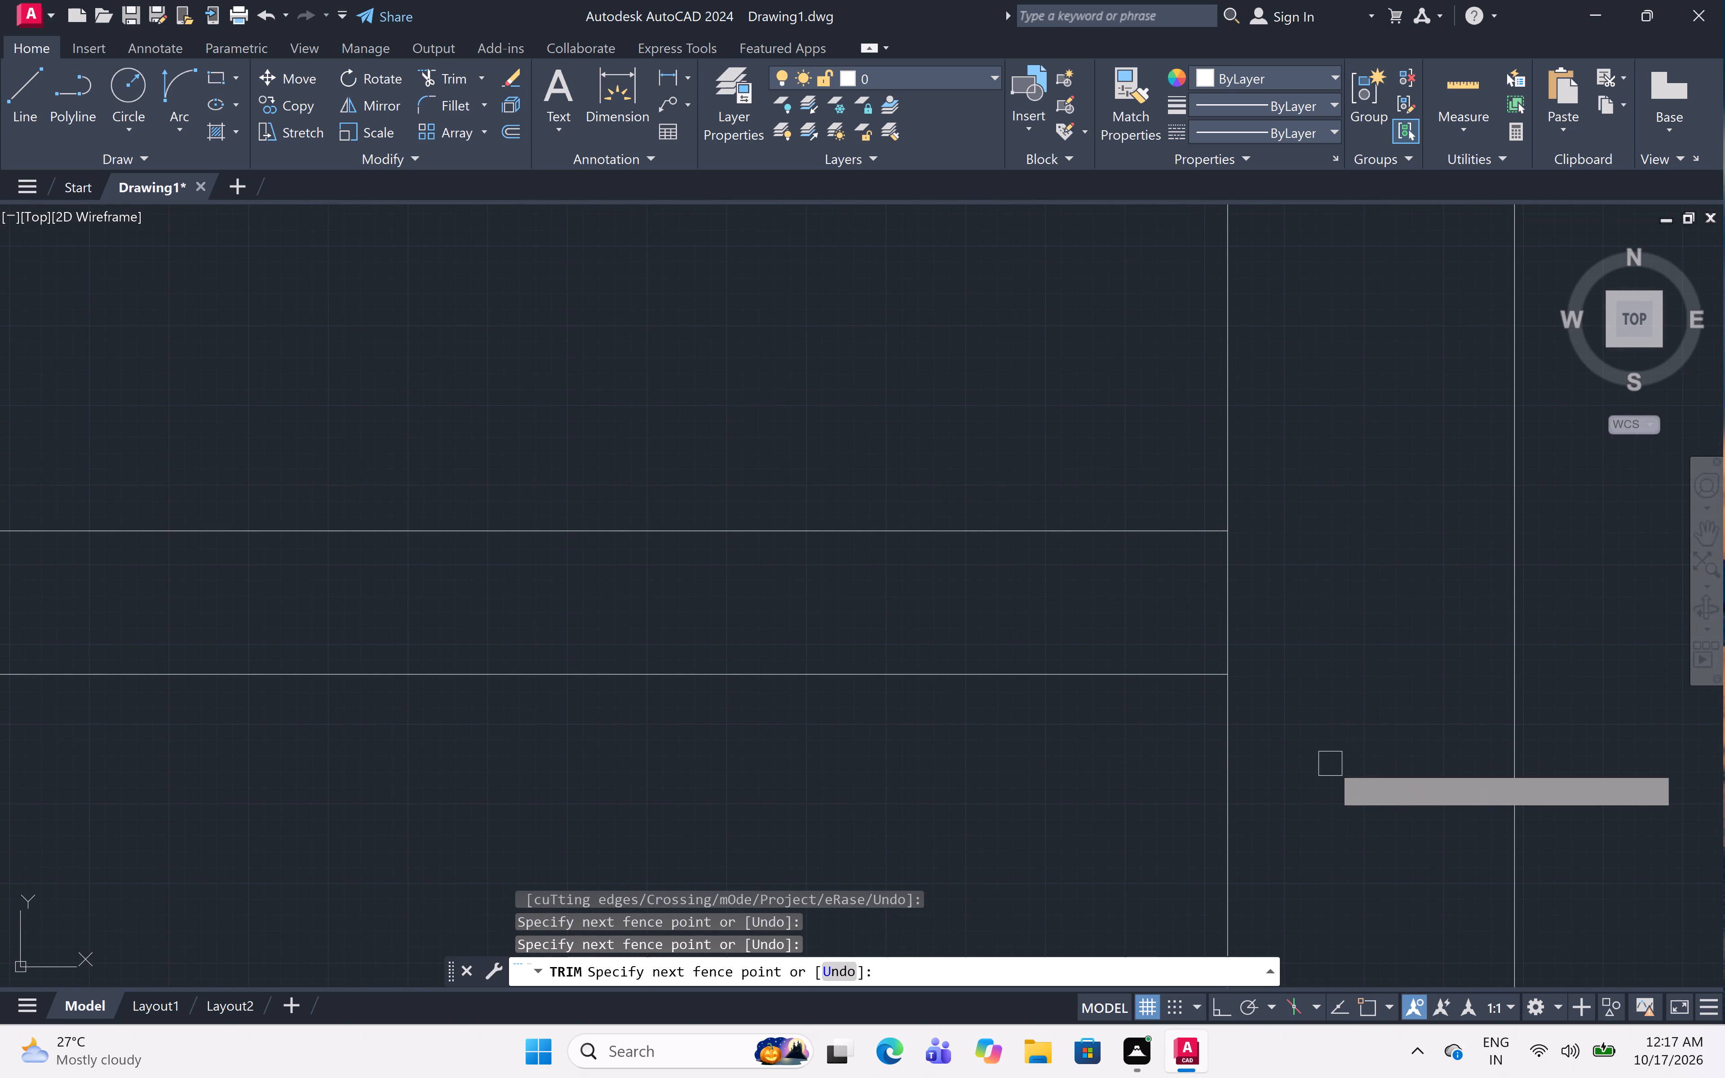
left_click(1334, 652)
left_click(1194, 613)
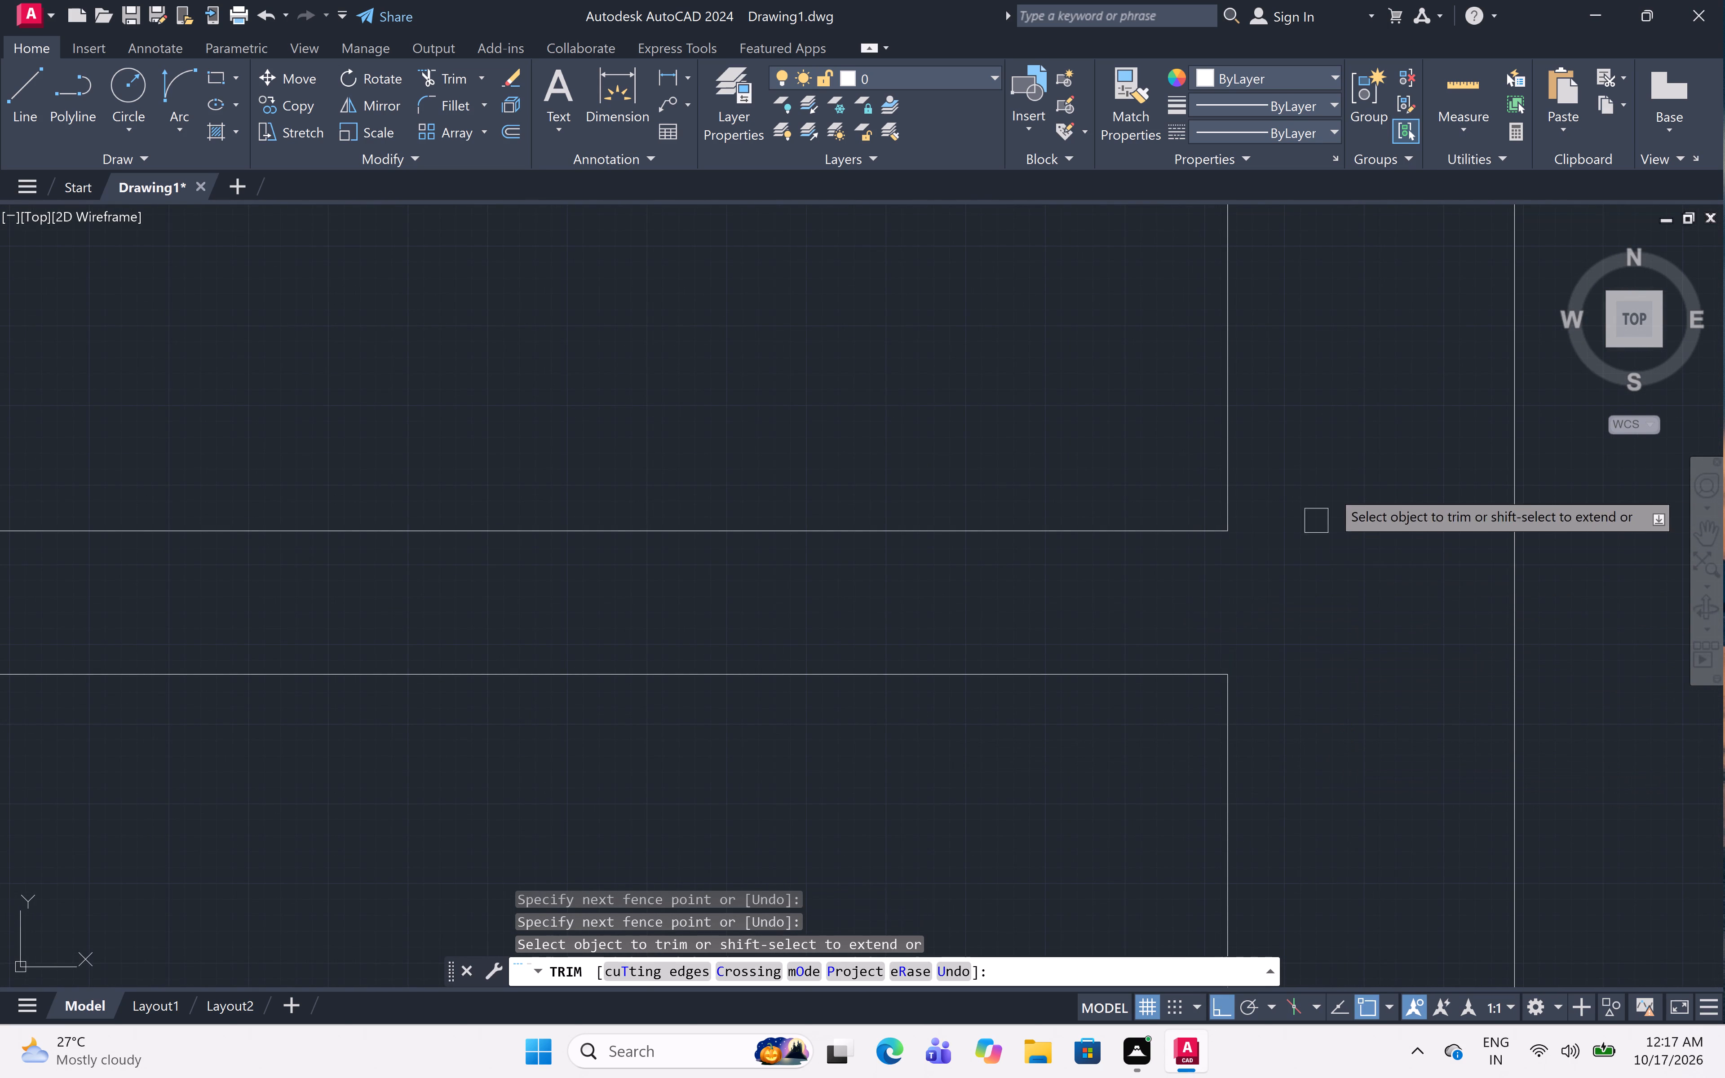
Trim the overlapping inner-face wall lines inside the plan's lower-right outer corner.
scroll(1339, 458, "down", 8)
scroll(1342, 600, "up", 6)
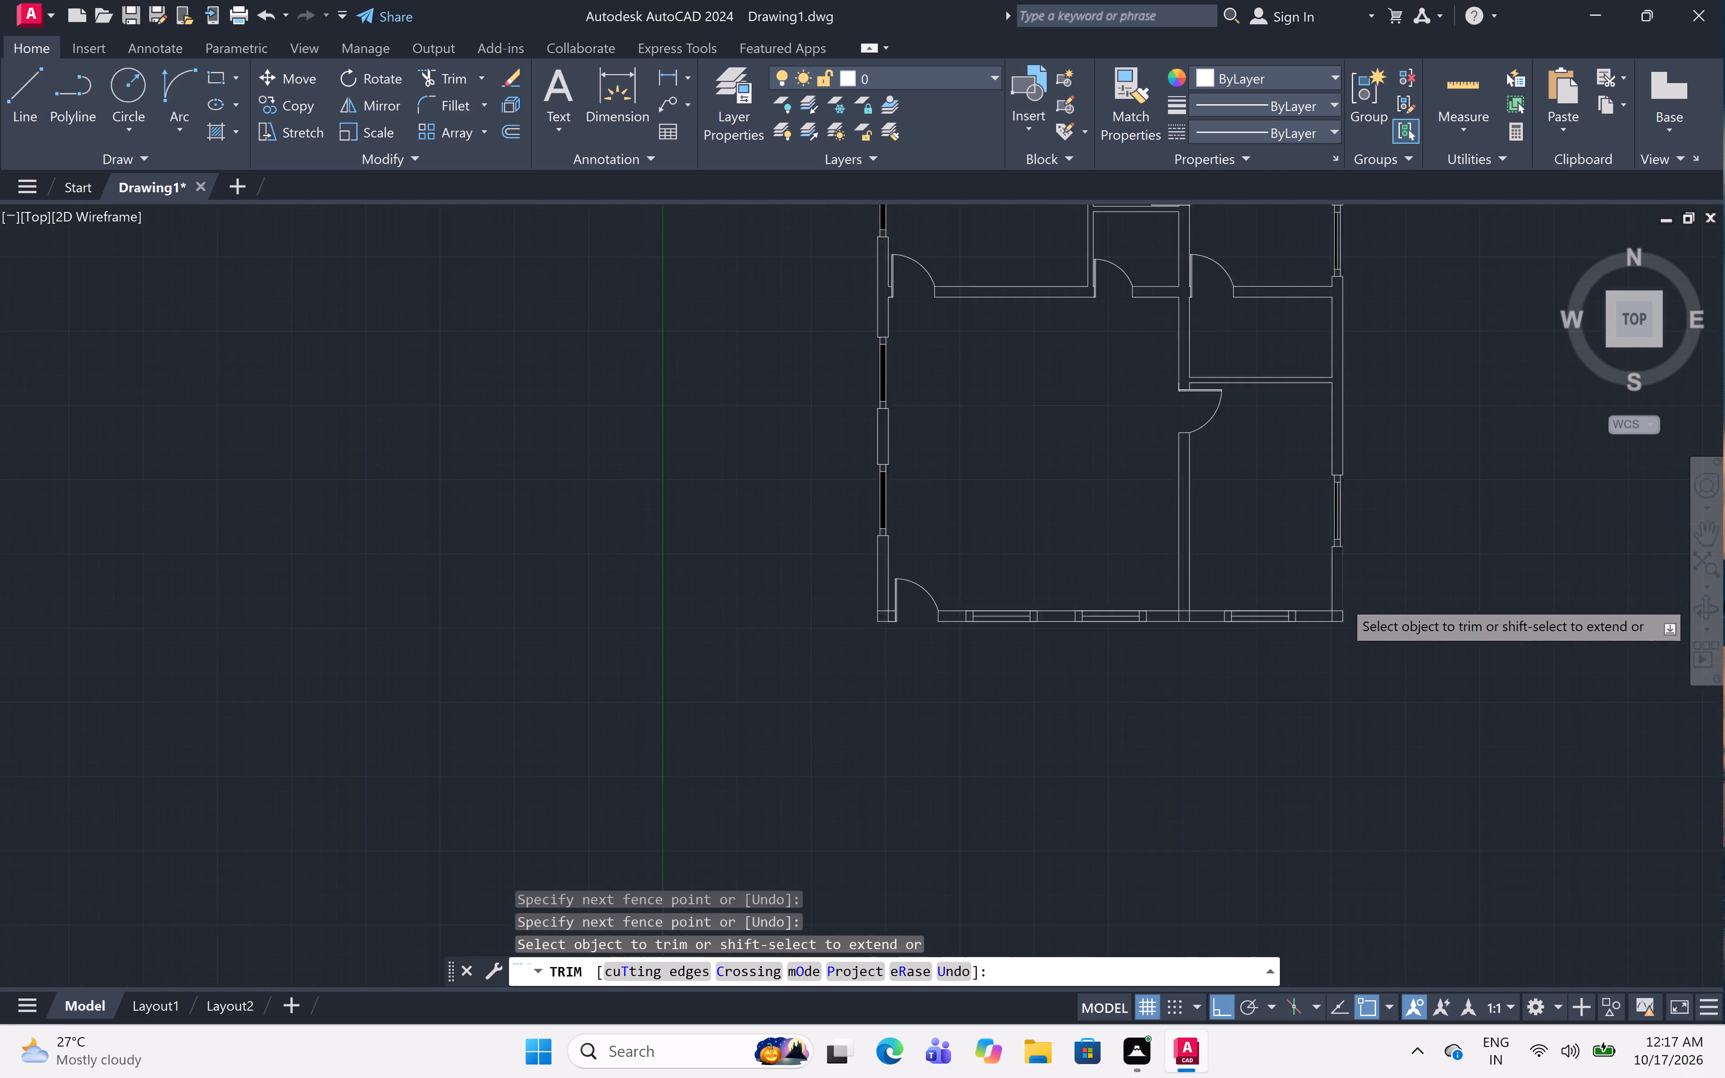
left_click(1234, 792)
left_click(1286, 740)
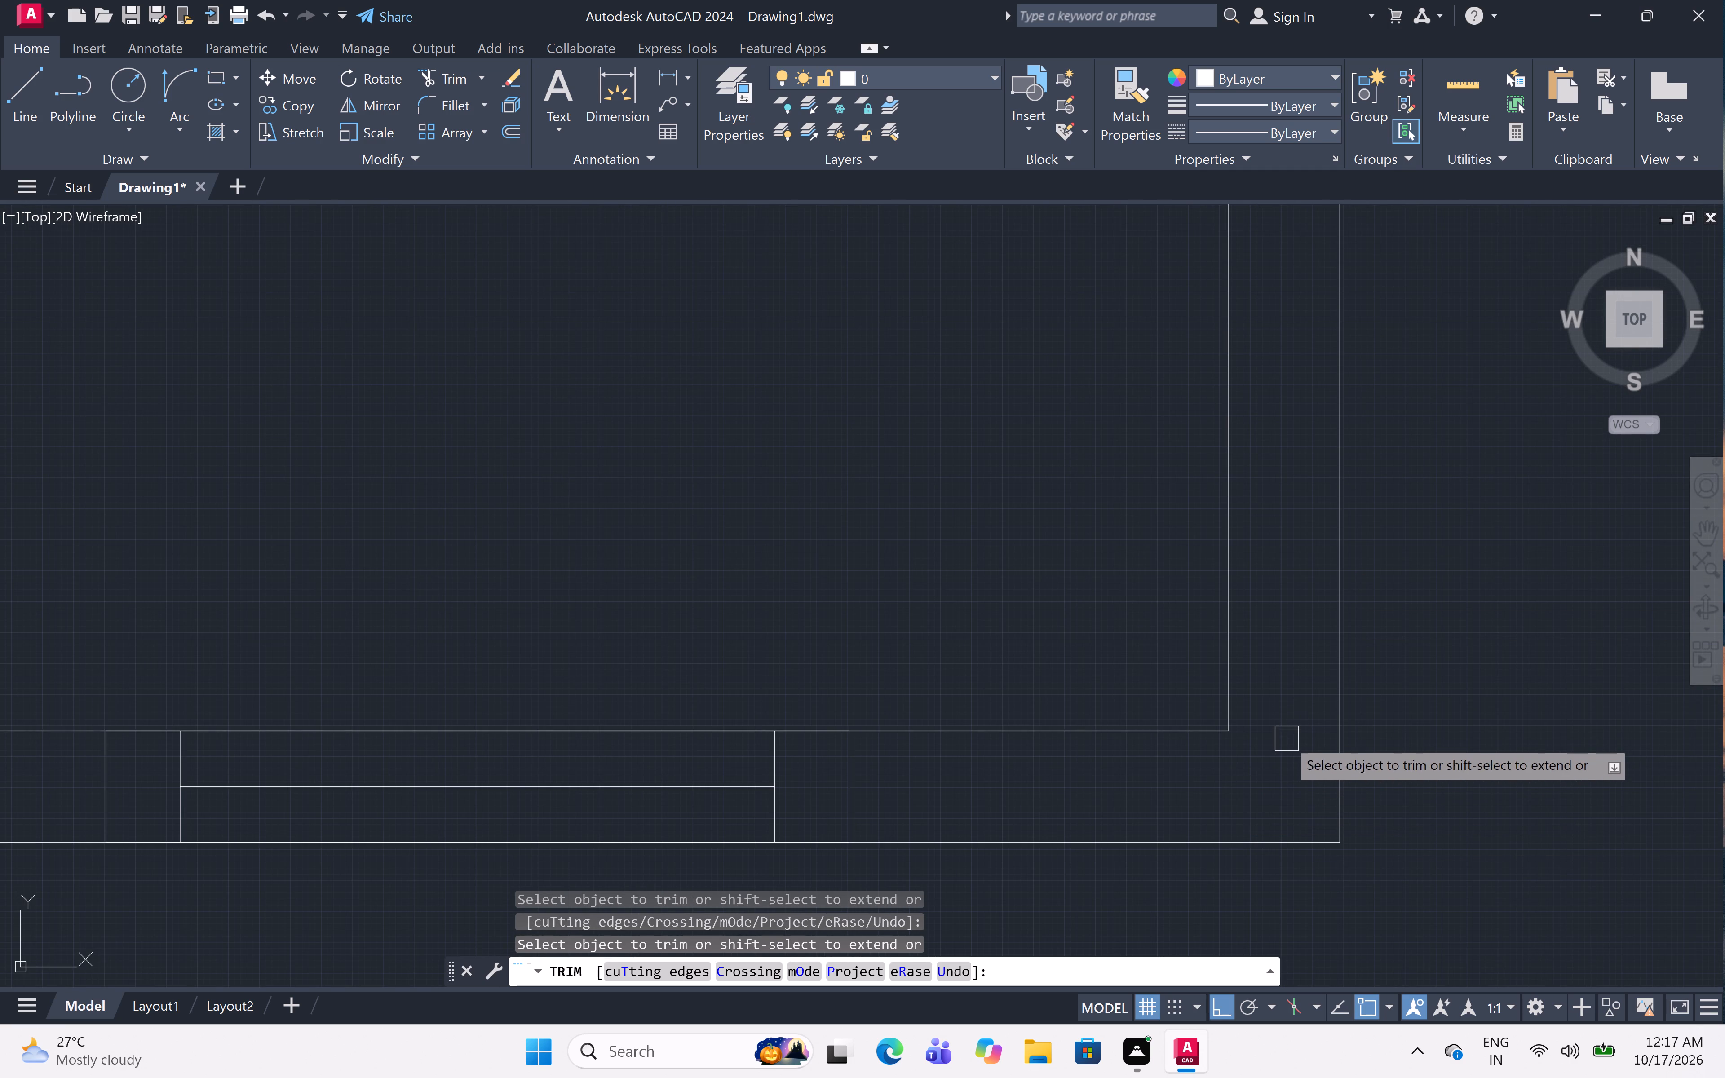
Clean up the vertical wall's junction with the bottom outer wall, trimming both lines inside it and the inner-face line across the opening.
scroll(1318, 622, "down", 4)
scroll(1056, 656, "up", 4)
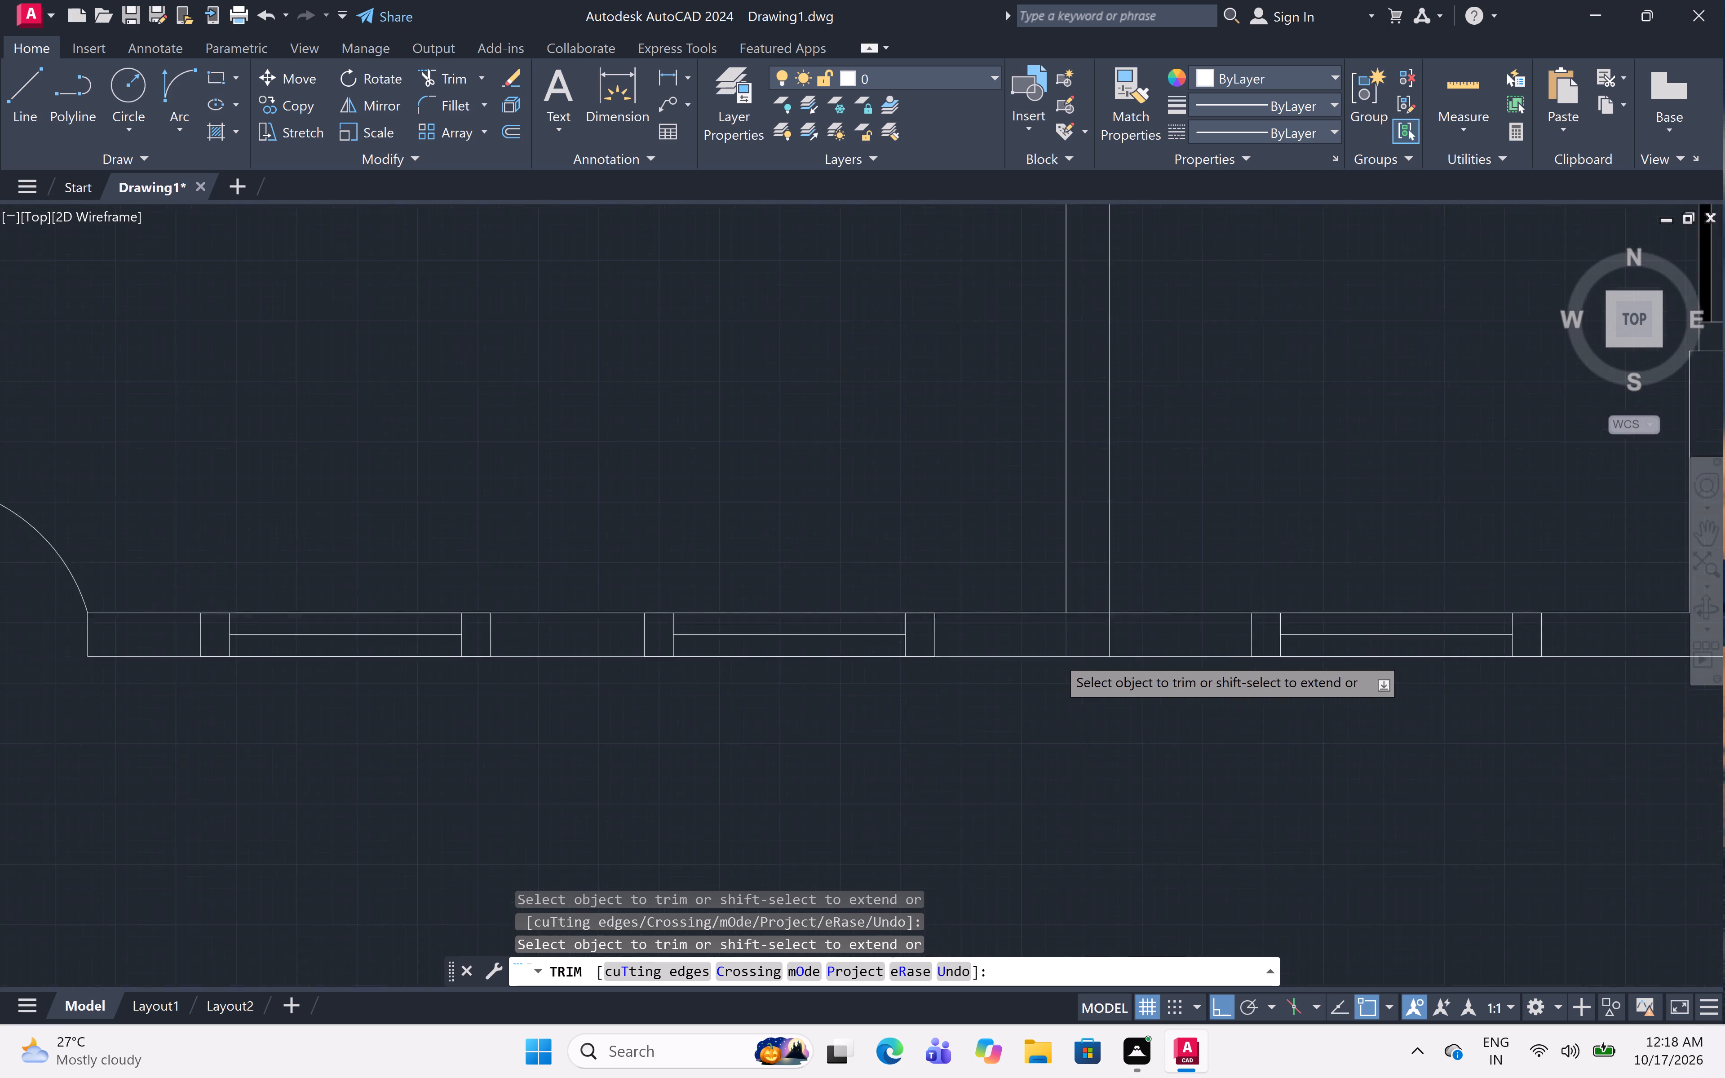
scroll(1055, 655, "up", 1)
left_click(1318, 558)
left_click(1053, 571)
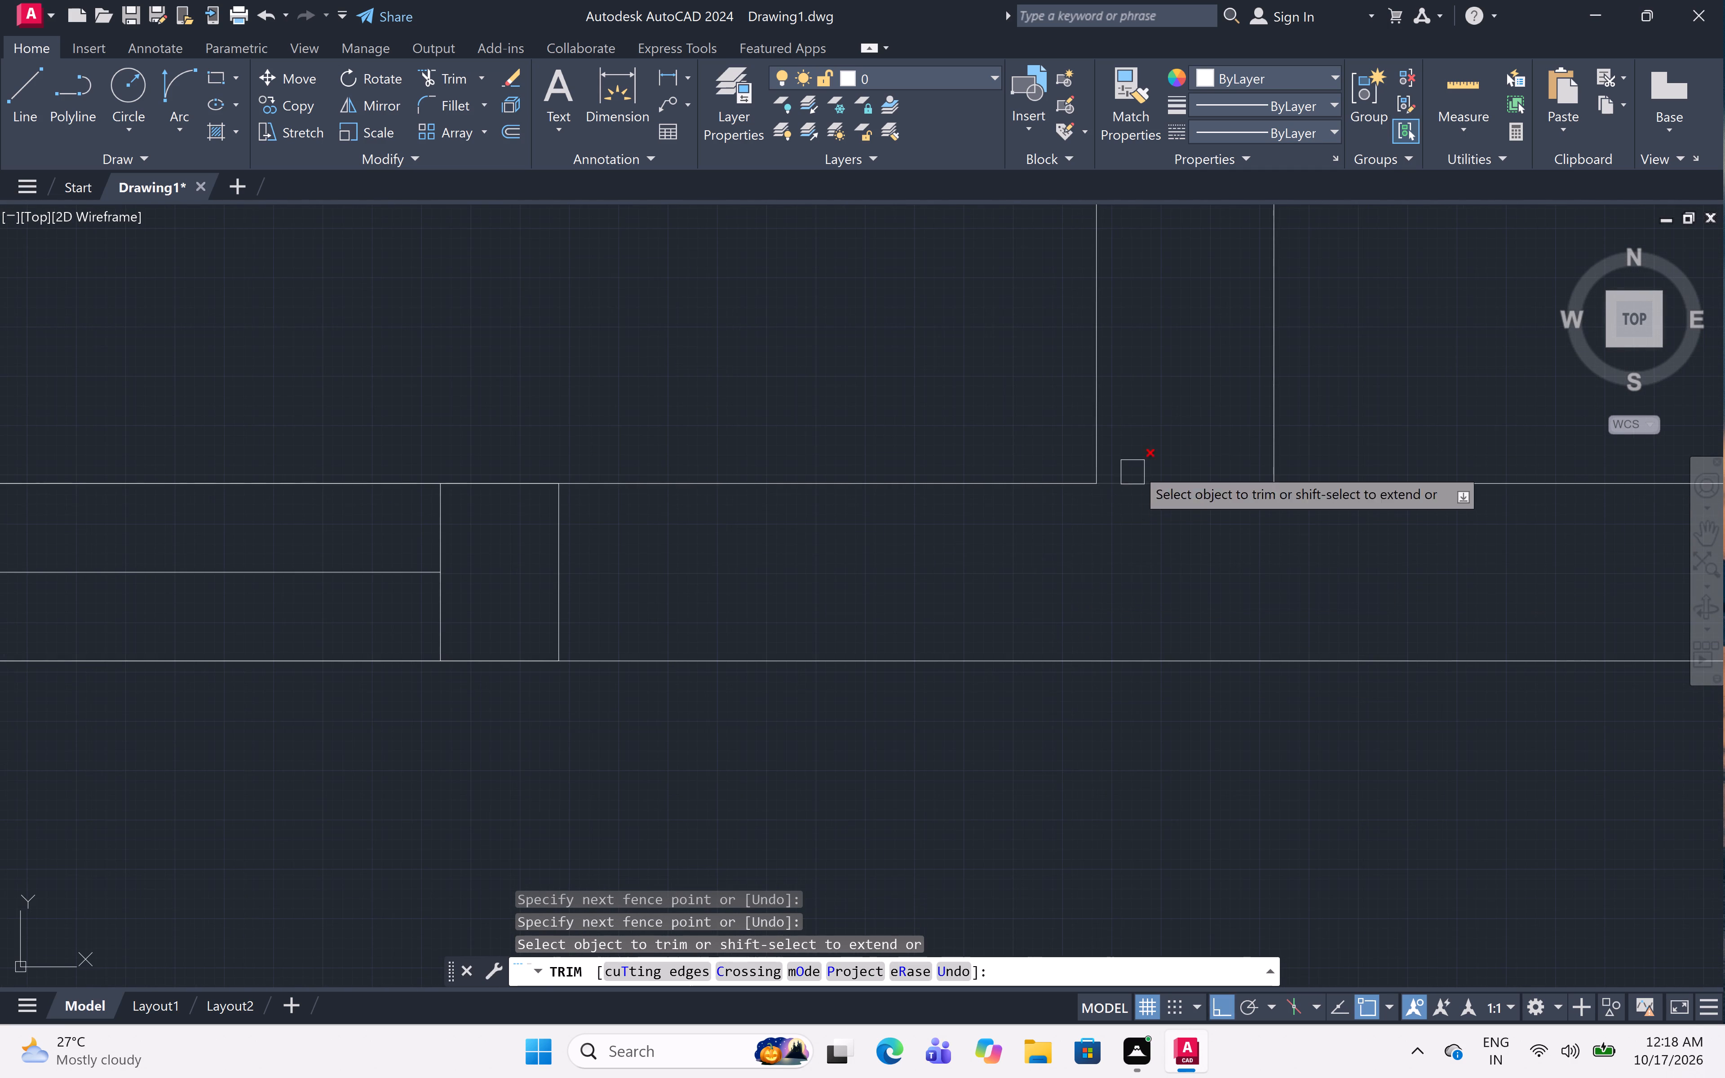
left_click(1178, 424)
left_click(1157, 574)
Trim the overlapping inner-face wall lines inside the plan's lower-left outer corner beside the entrance door.
scroll(1157, 560, "down", 4)
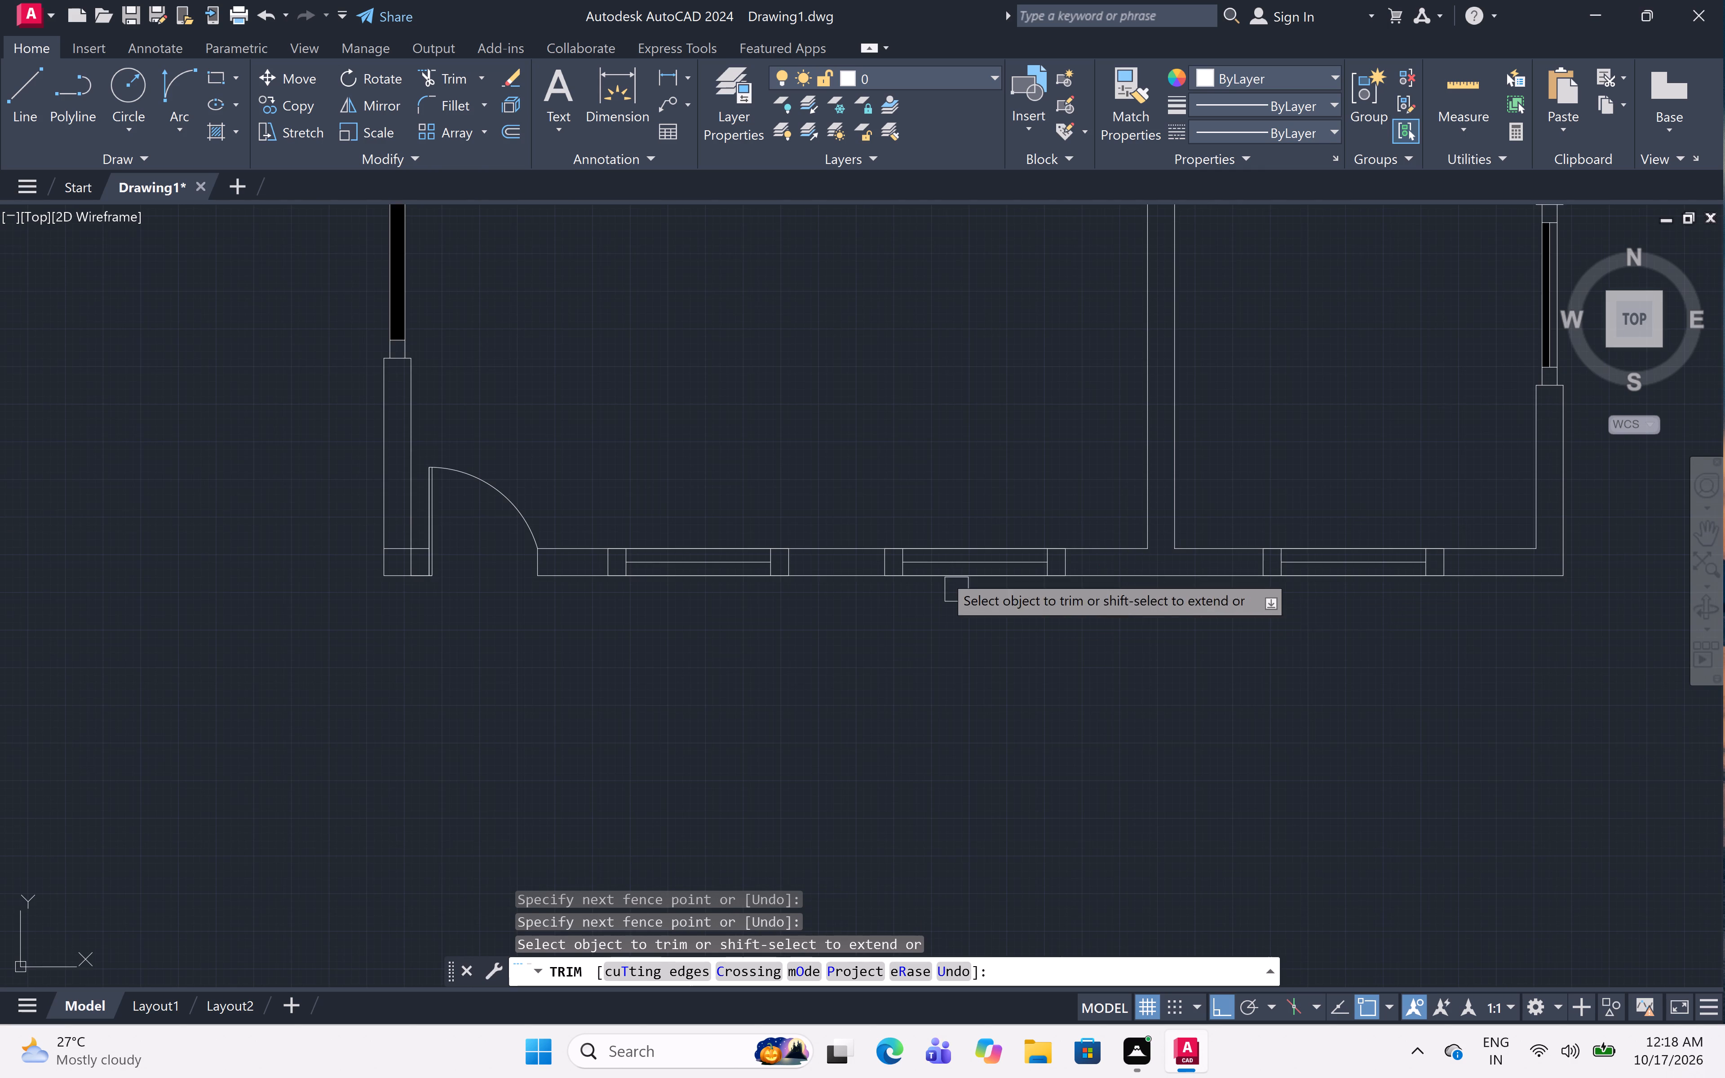
middle_click_drag(886, 716, 1015, 835)
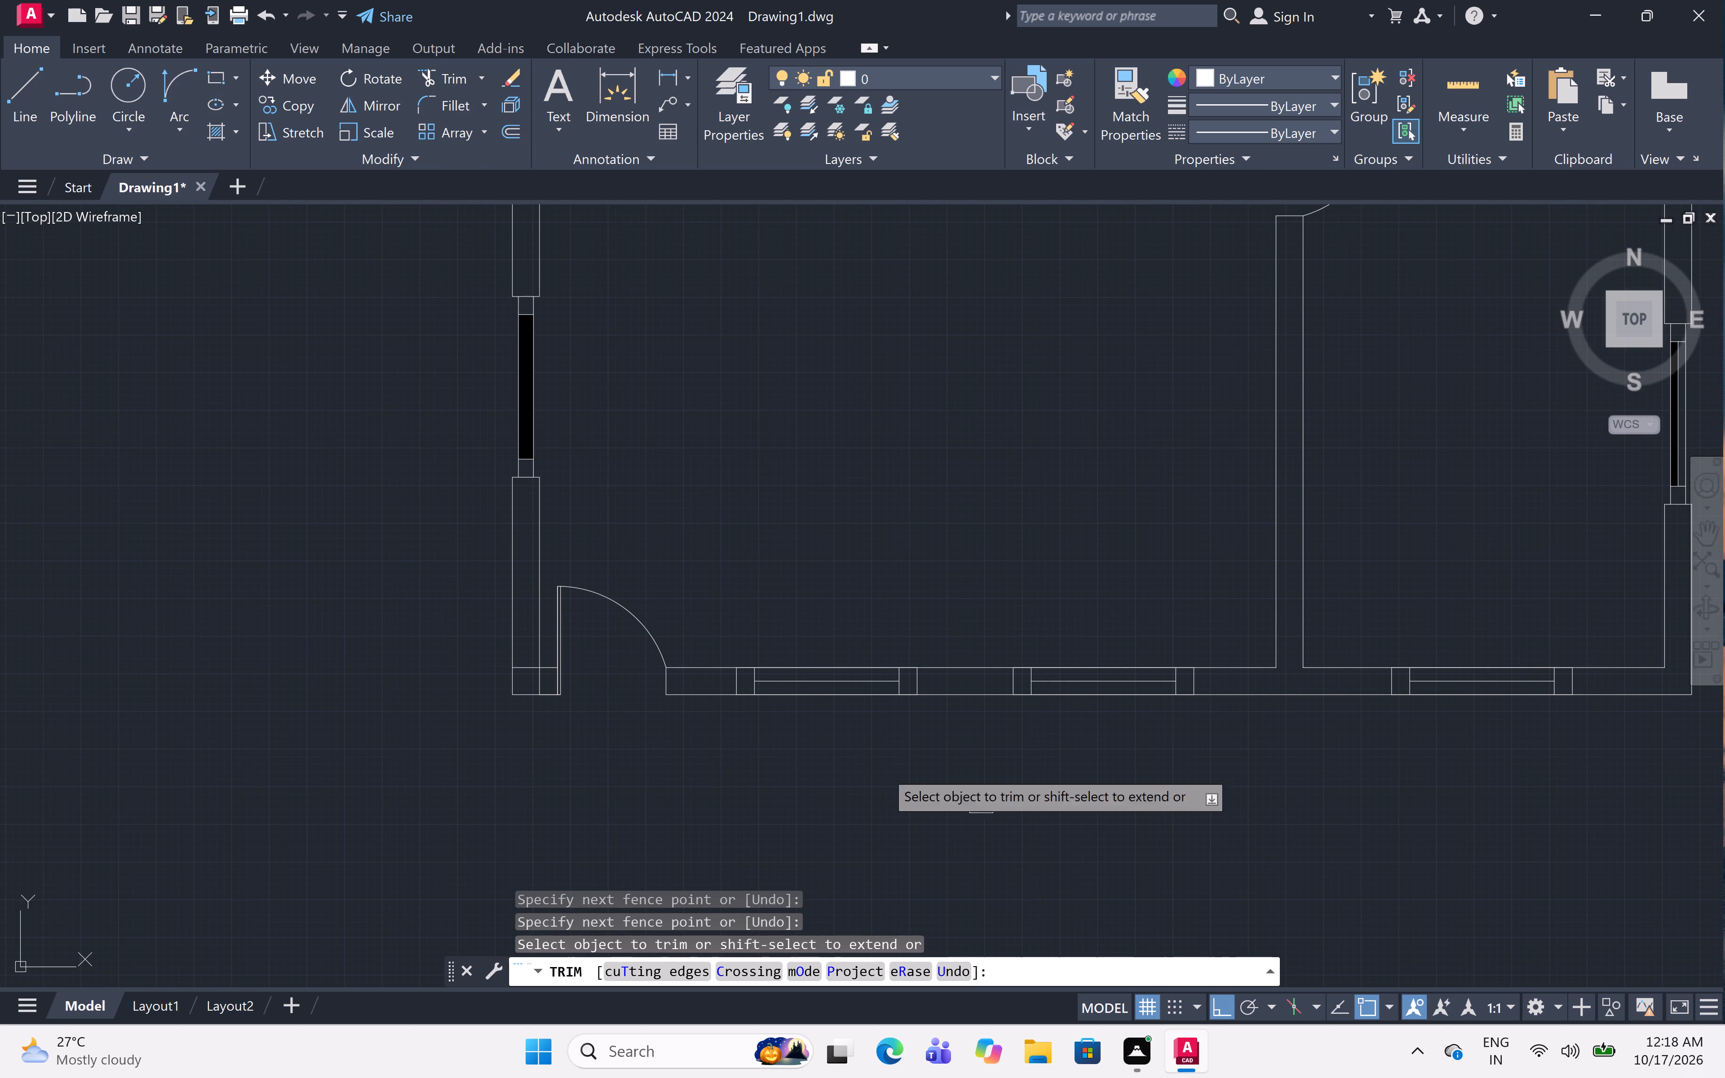
scroll(524, 688, "up", 5)
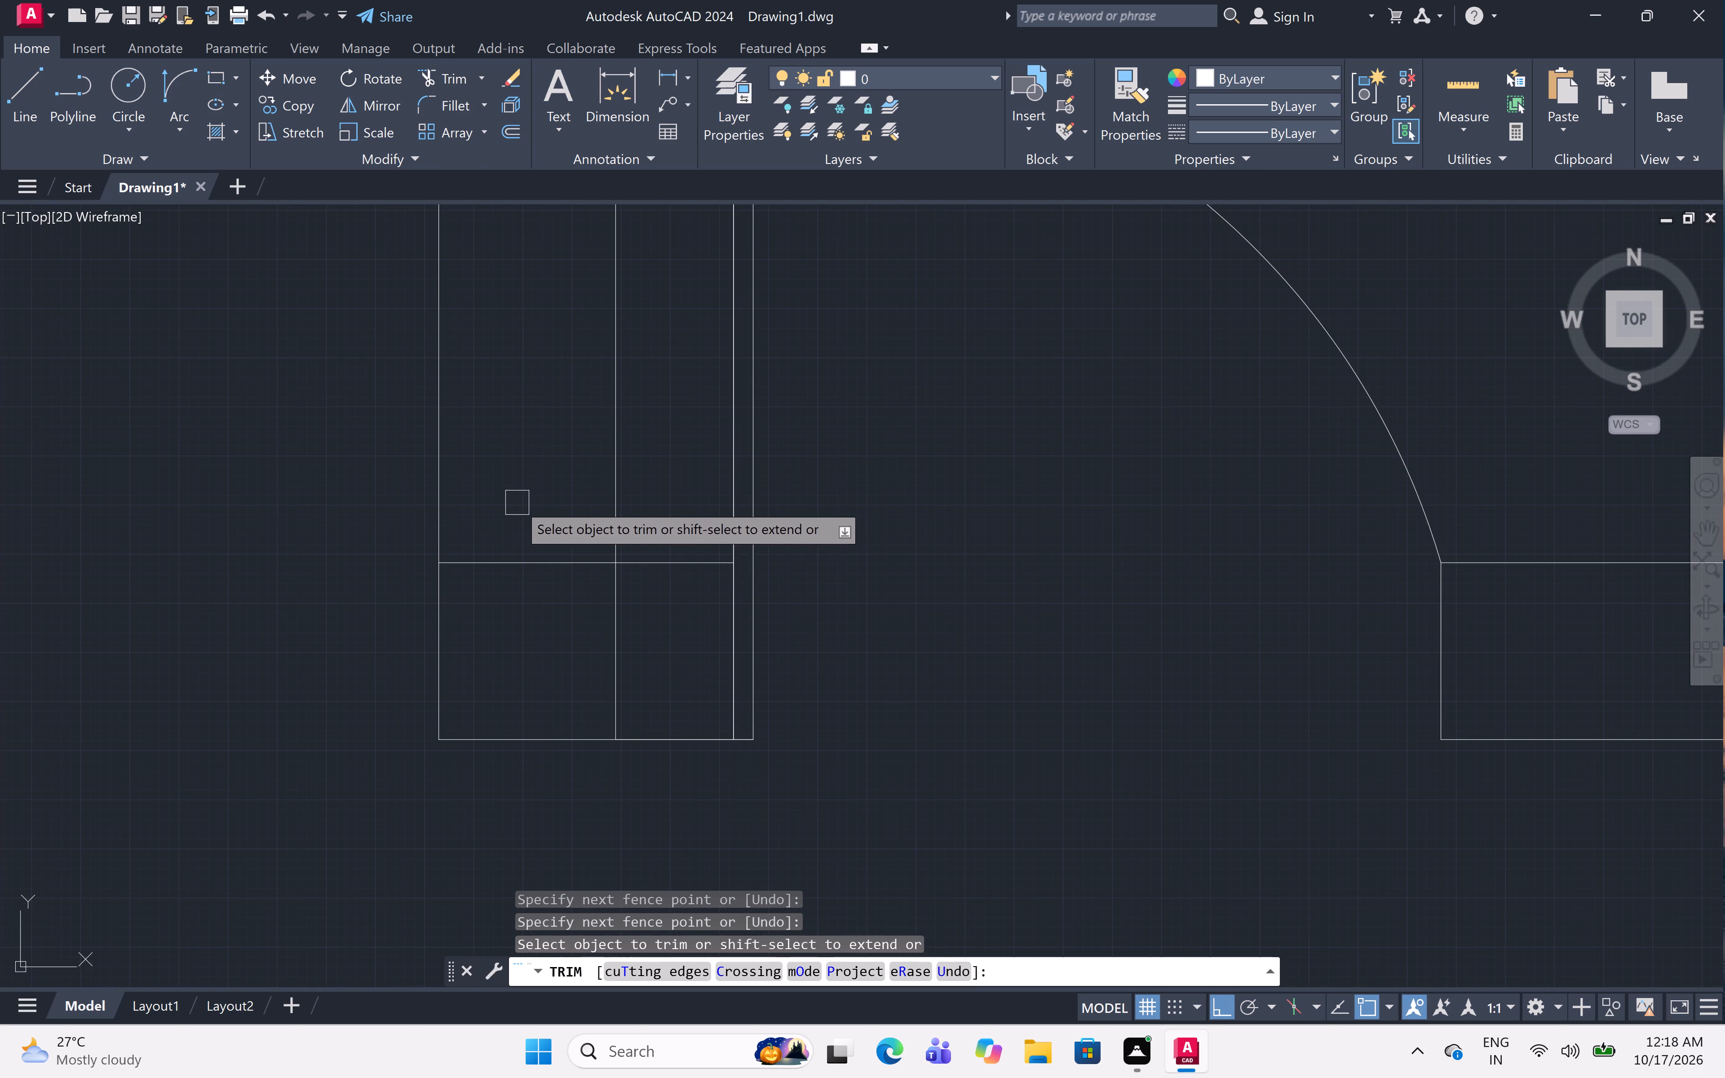
left_click(501, 525)
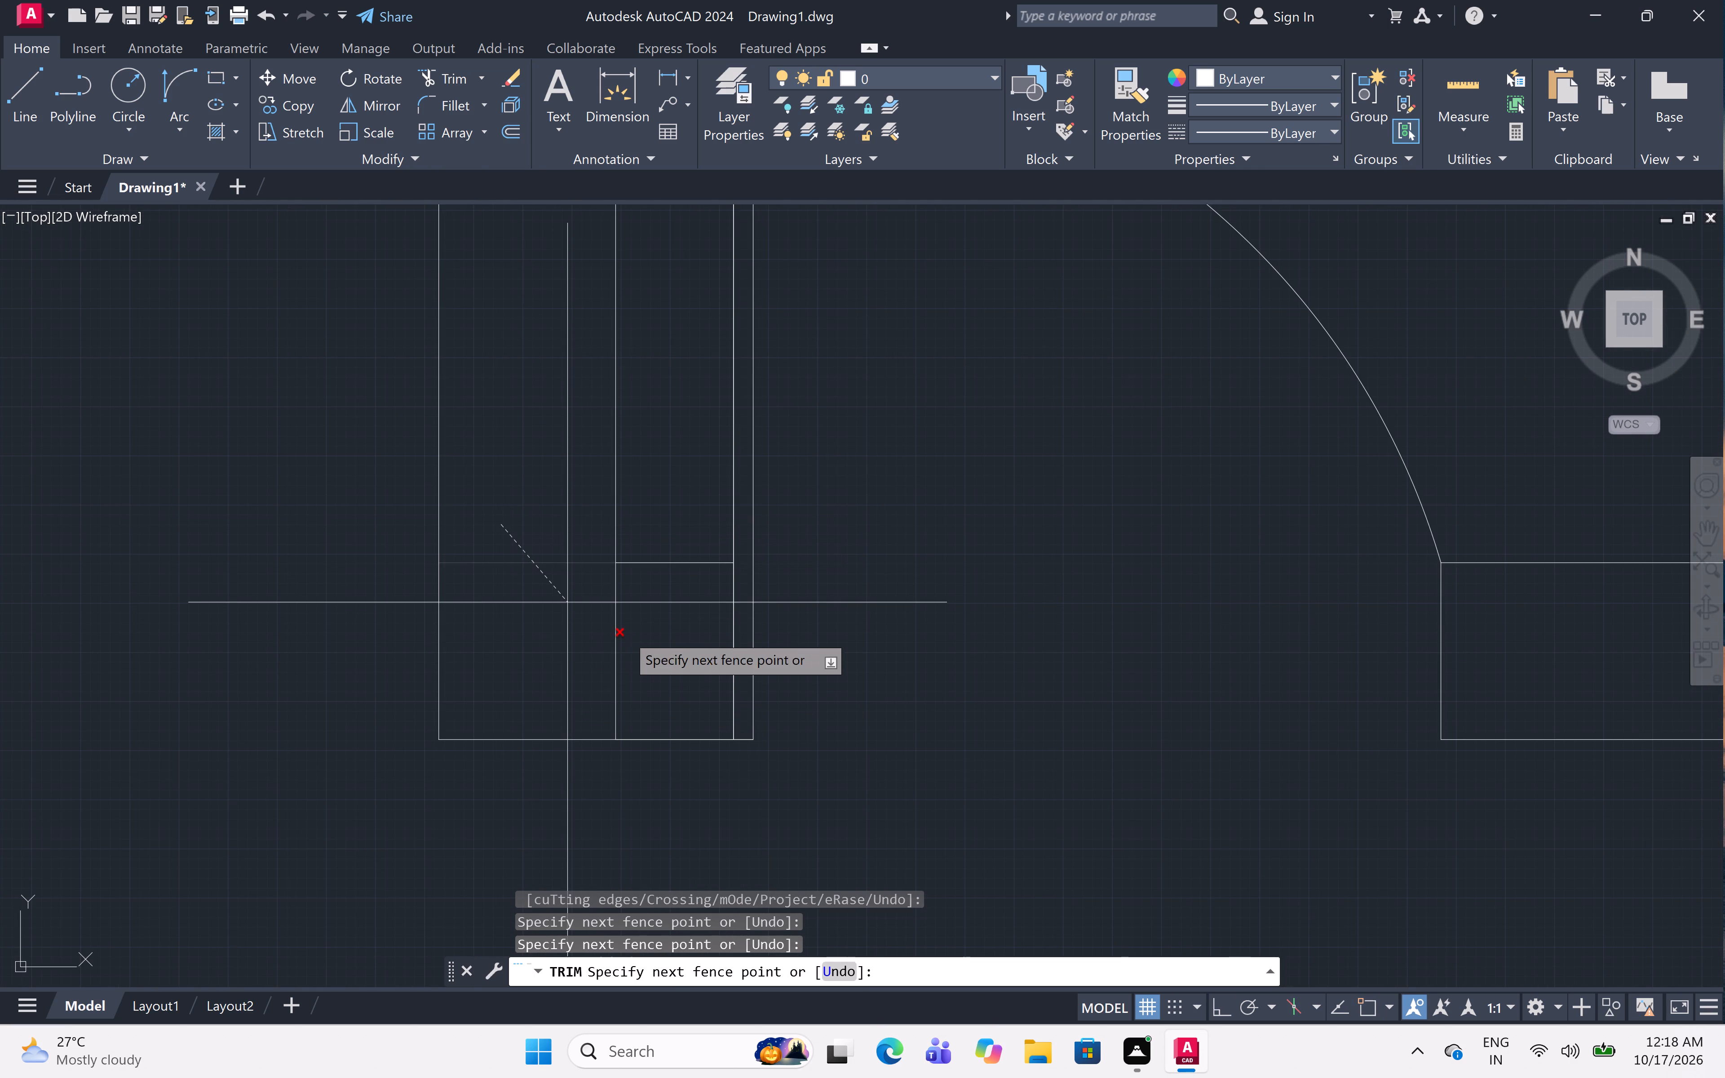
left_click(632, 624)
scroll(573, 612, "down", 7)
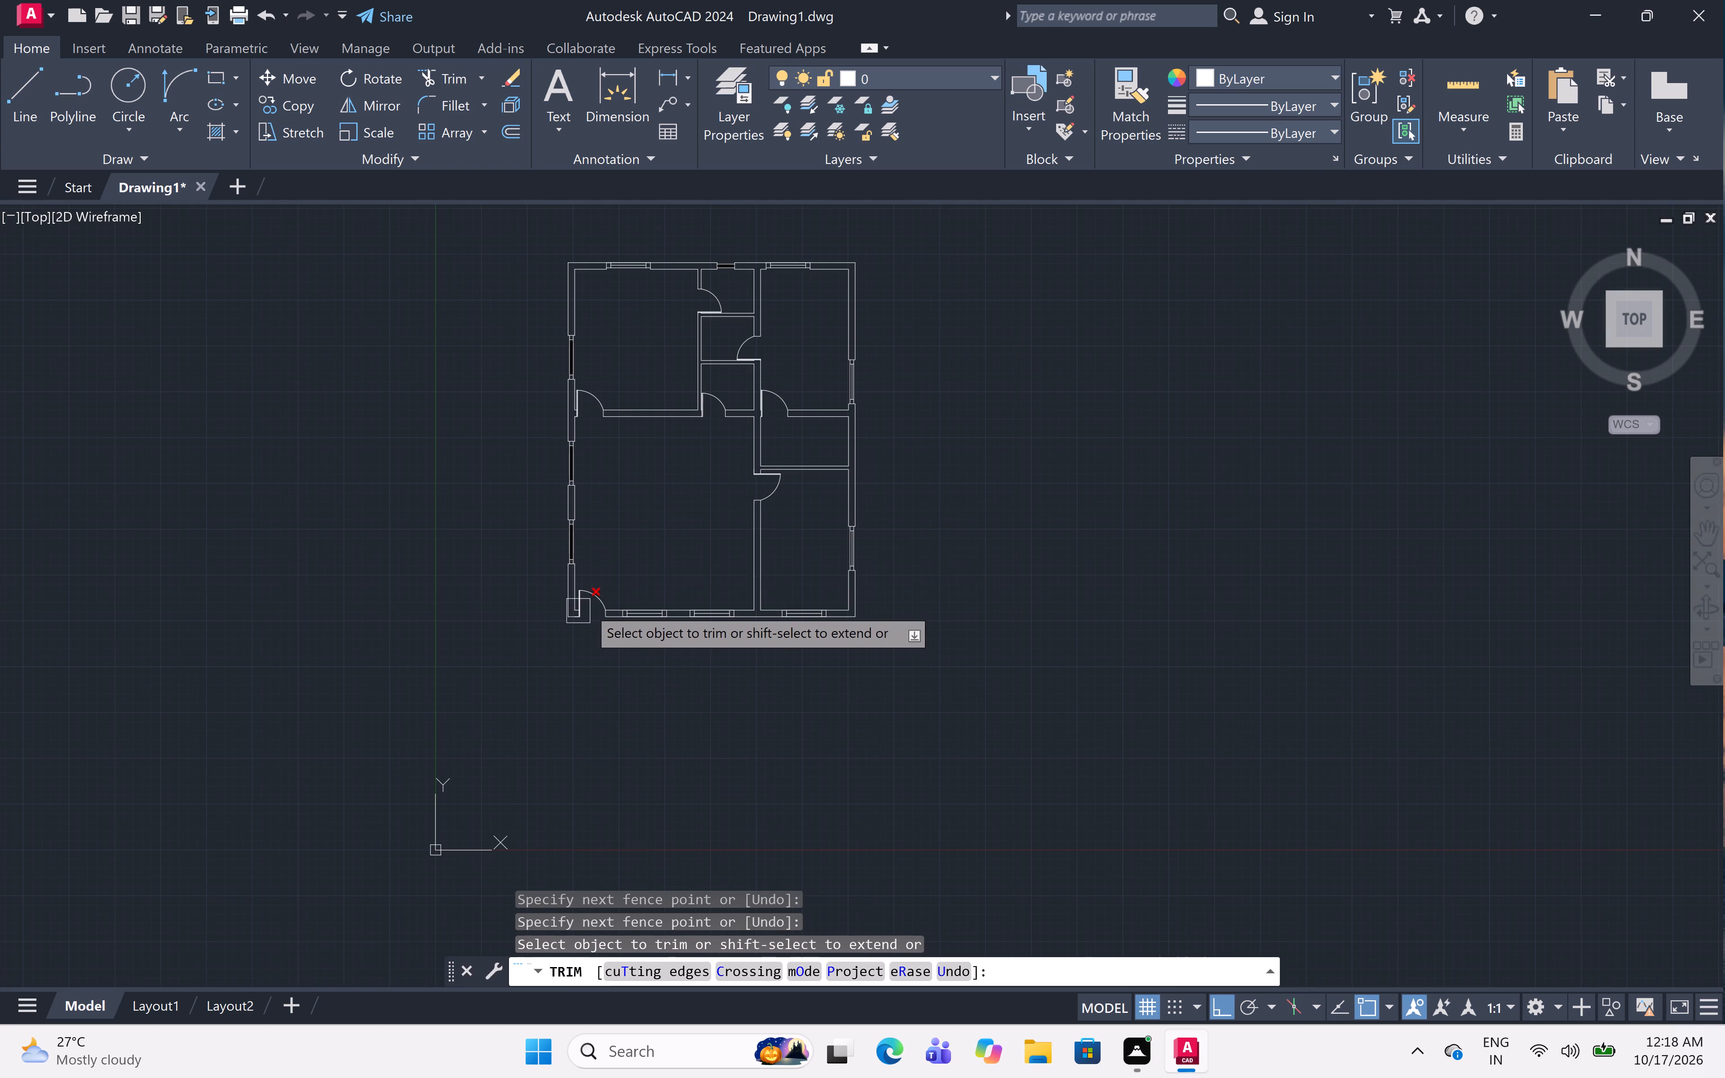
middle_click_drag(649, 513, 656, 582)
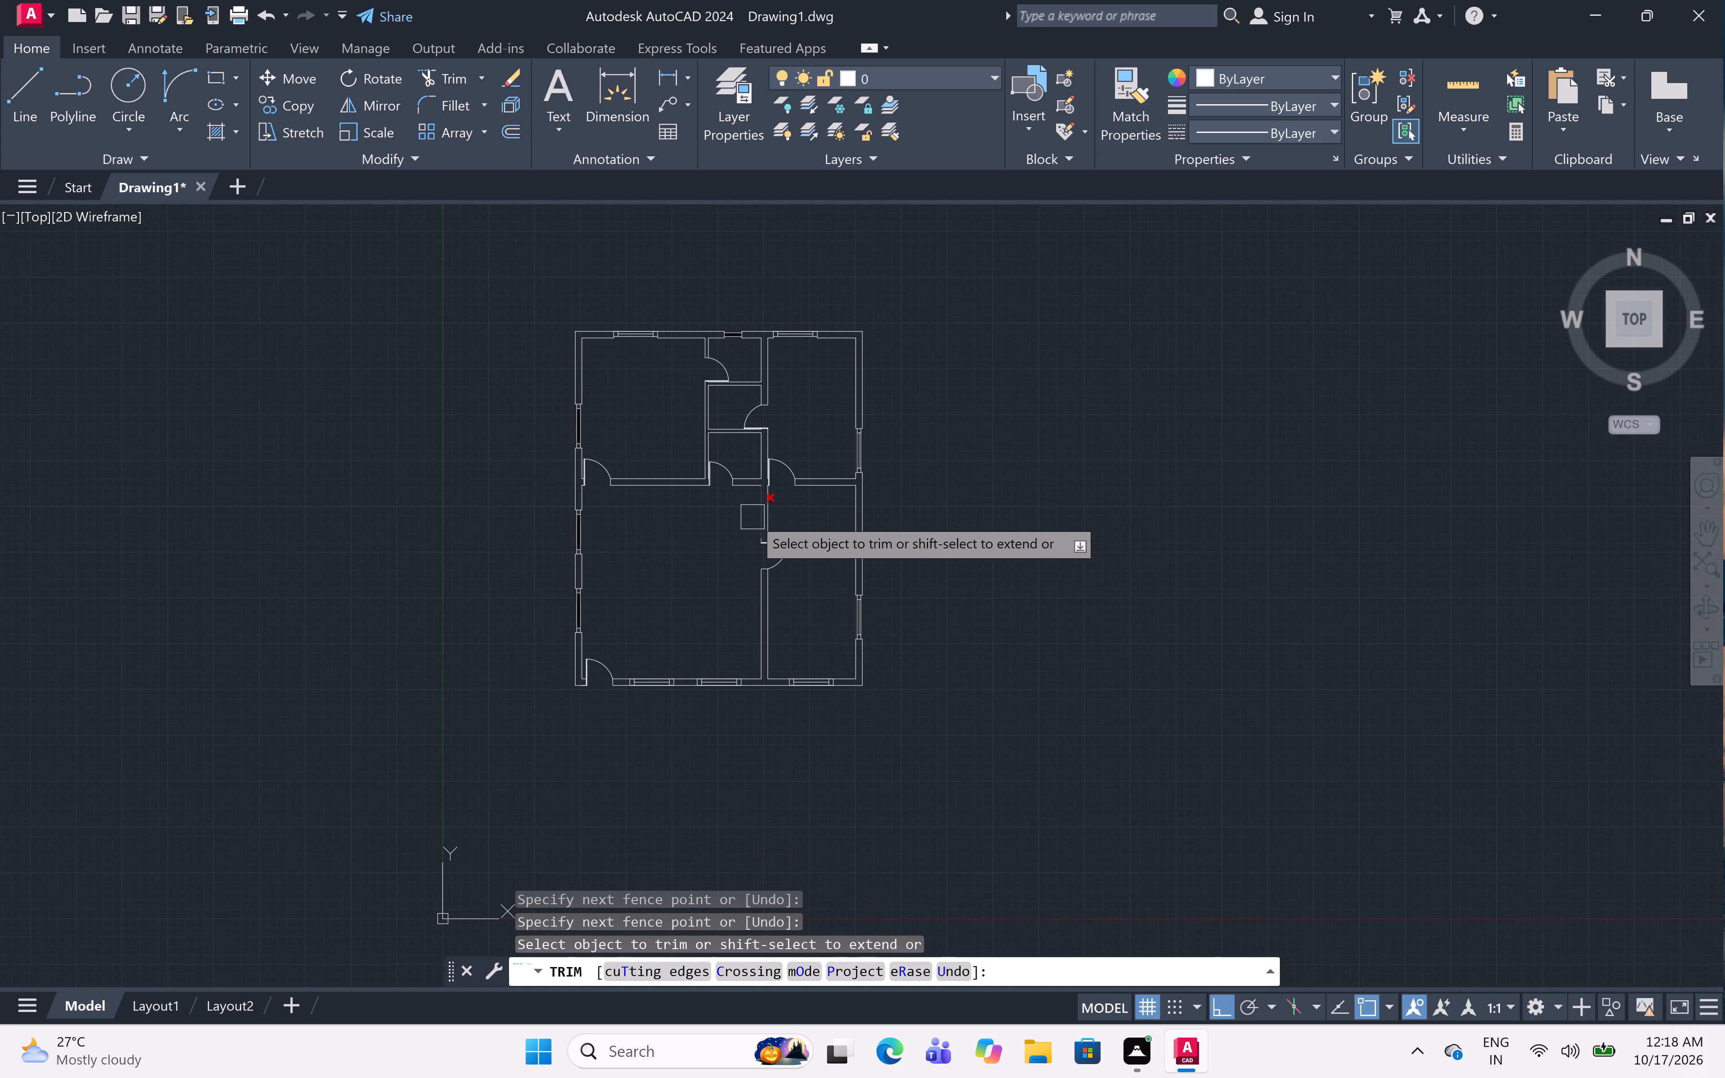
scroll(752, 517, "up", 2)
middle_click_drag(568, 487, 695, 669)
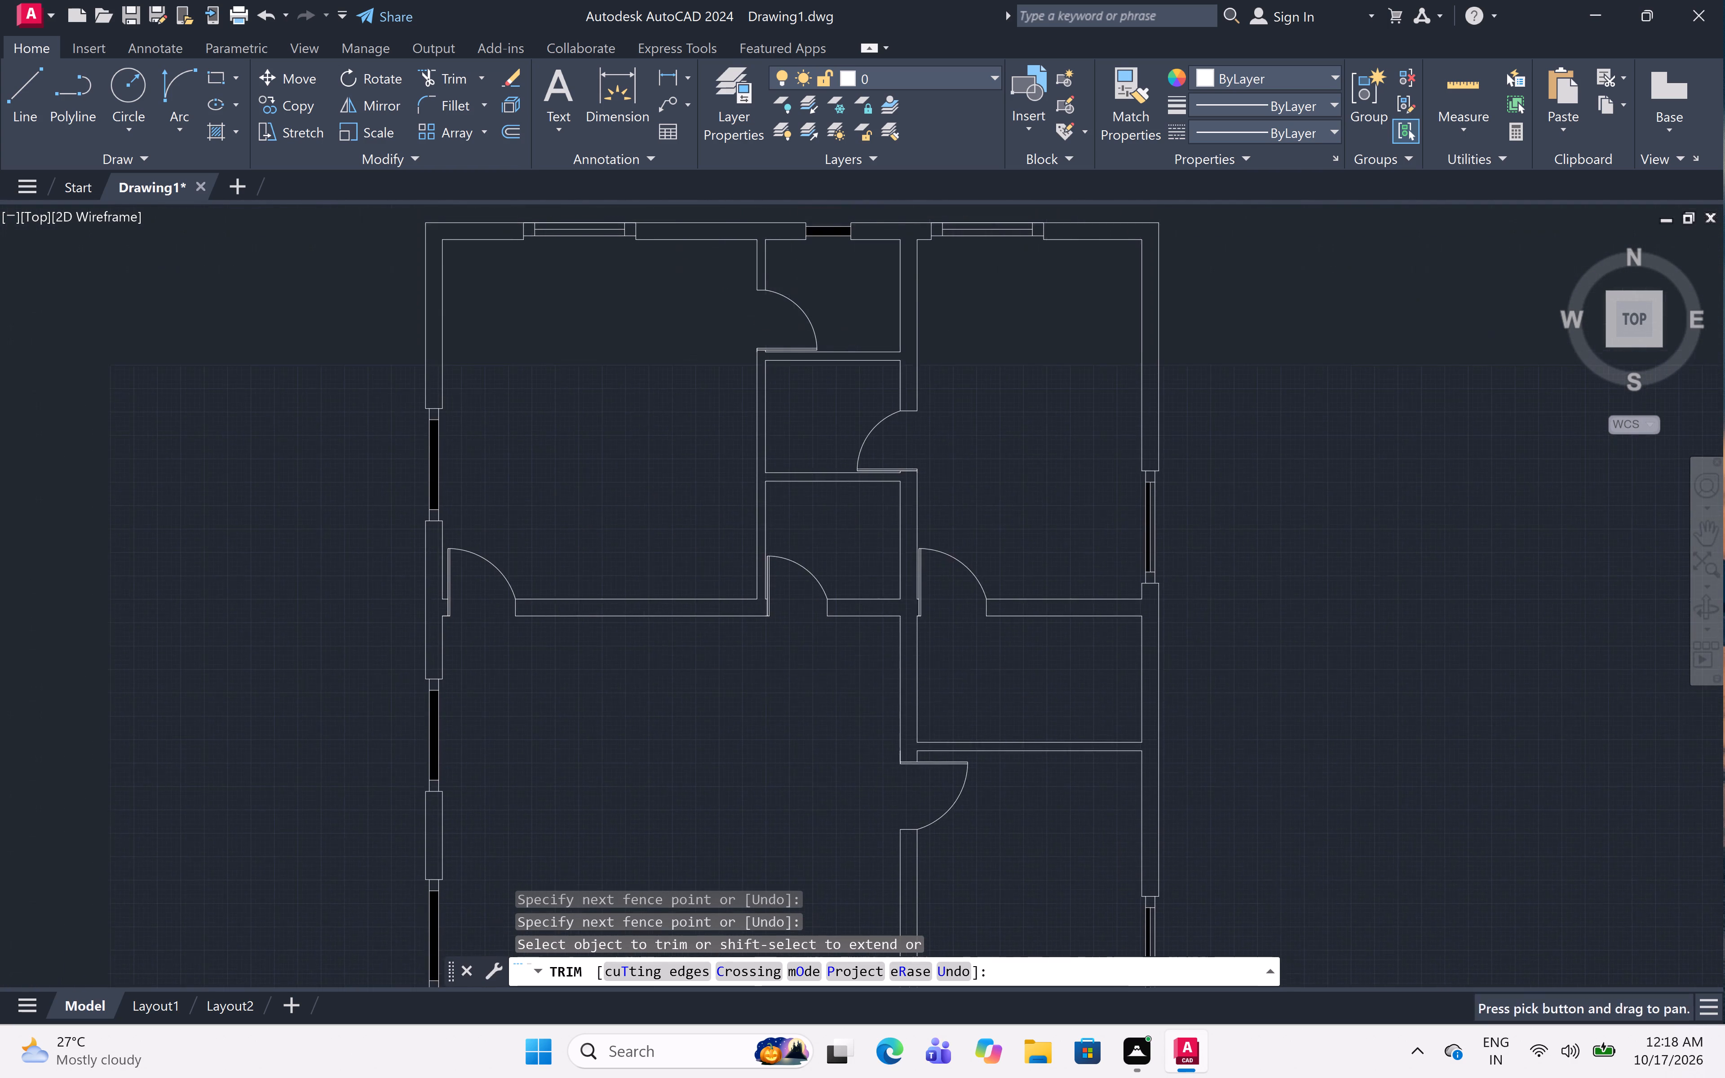
scroll(701, 652, "down", 1)
middle_click_drag(703, 638, 733, 602)
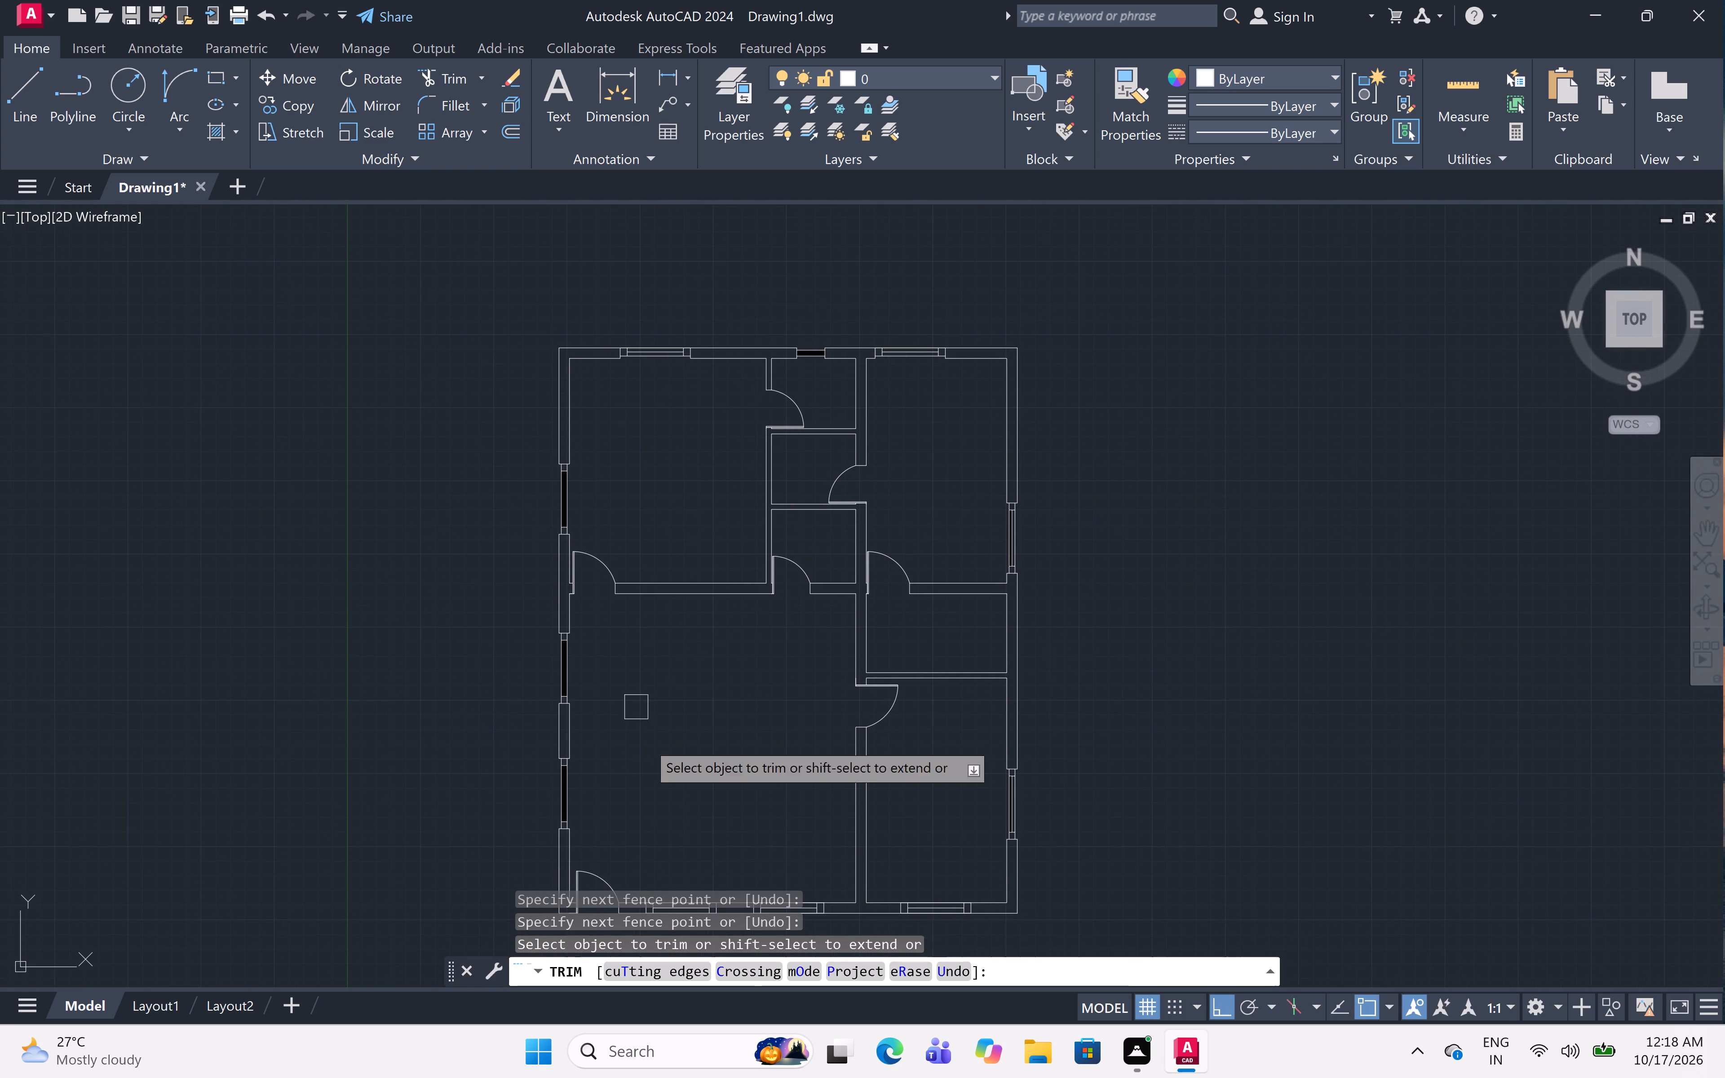
key("Escape")
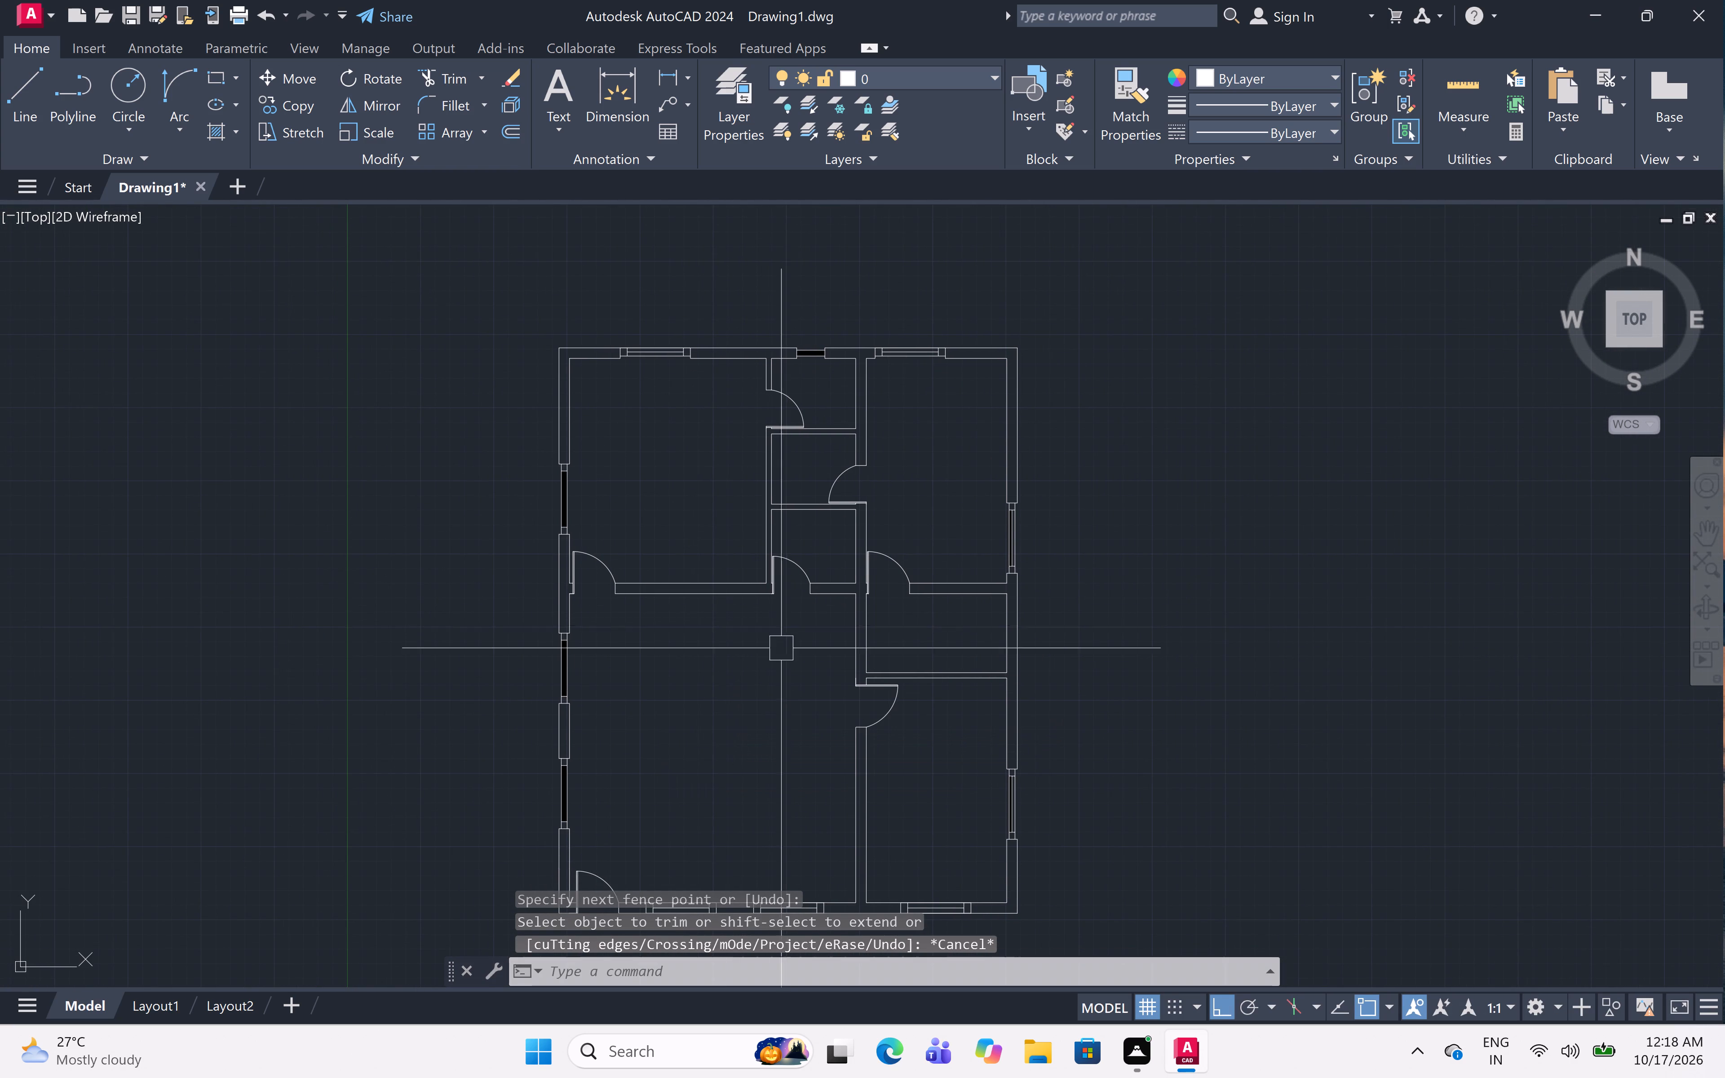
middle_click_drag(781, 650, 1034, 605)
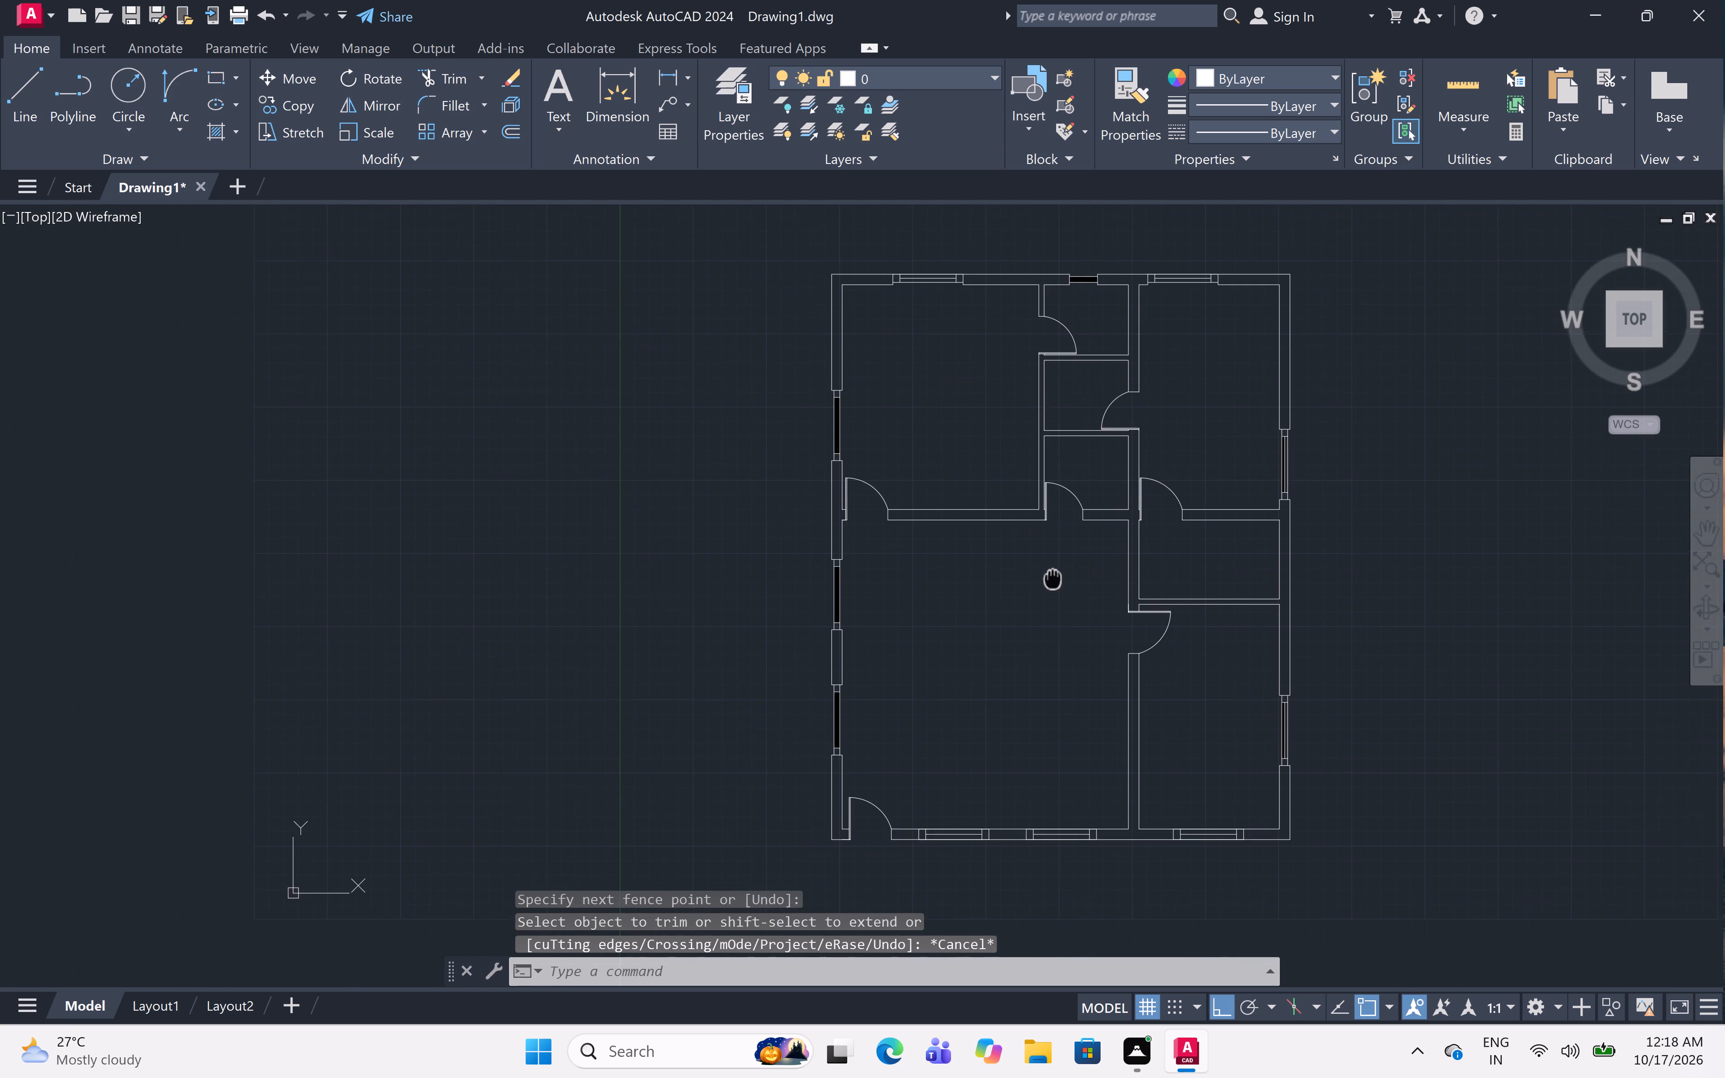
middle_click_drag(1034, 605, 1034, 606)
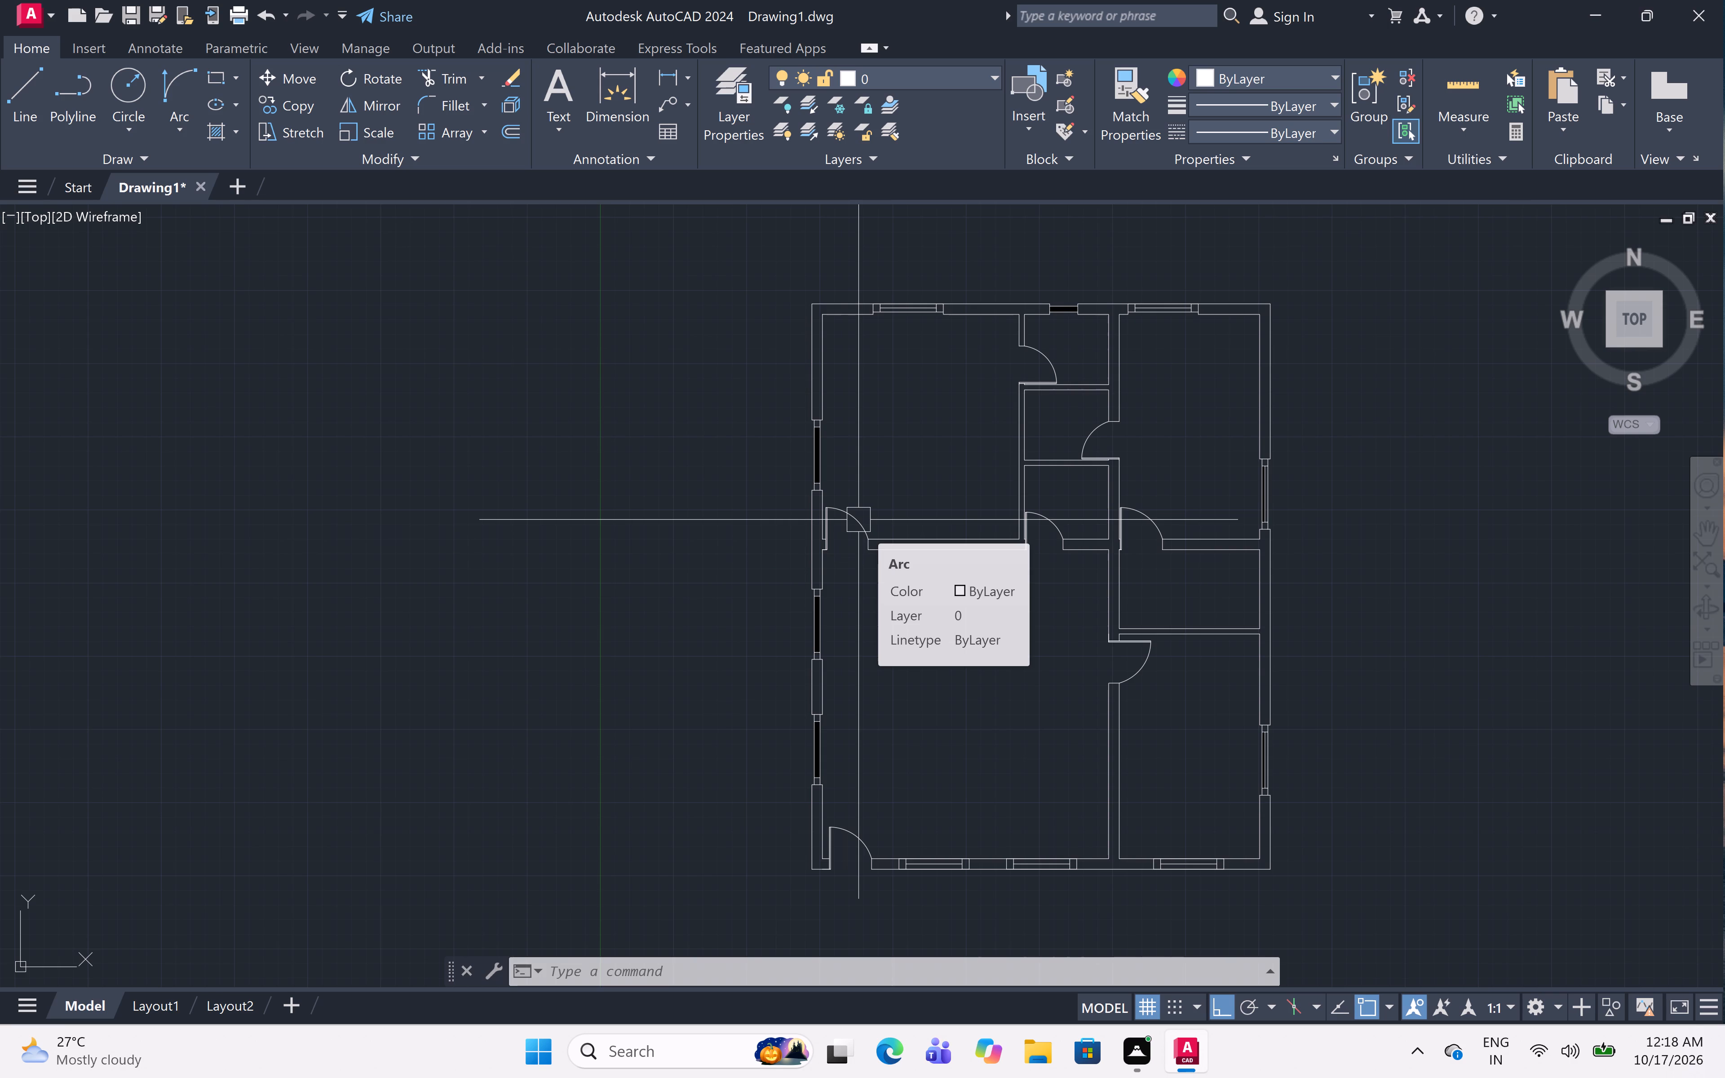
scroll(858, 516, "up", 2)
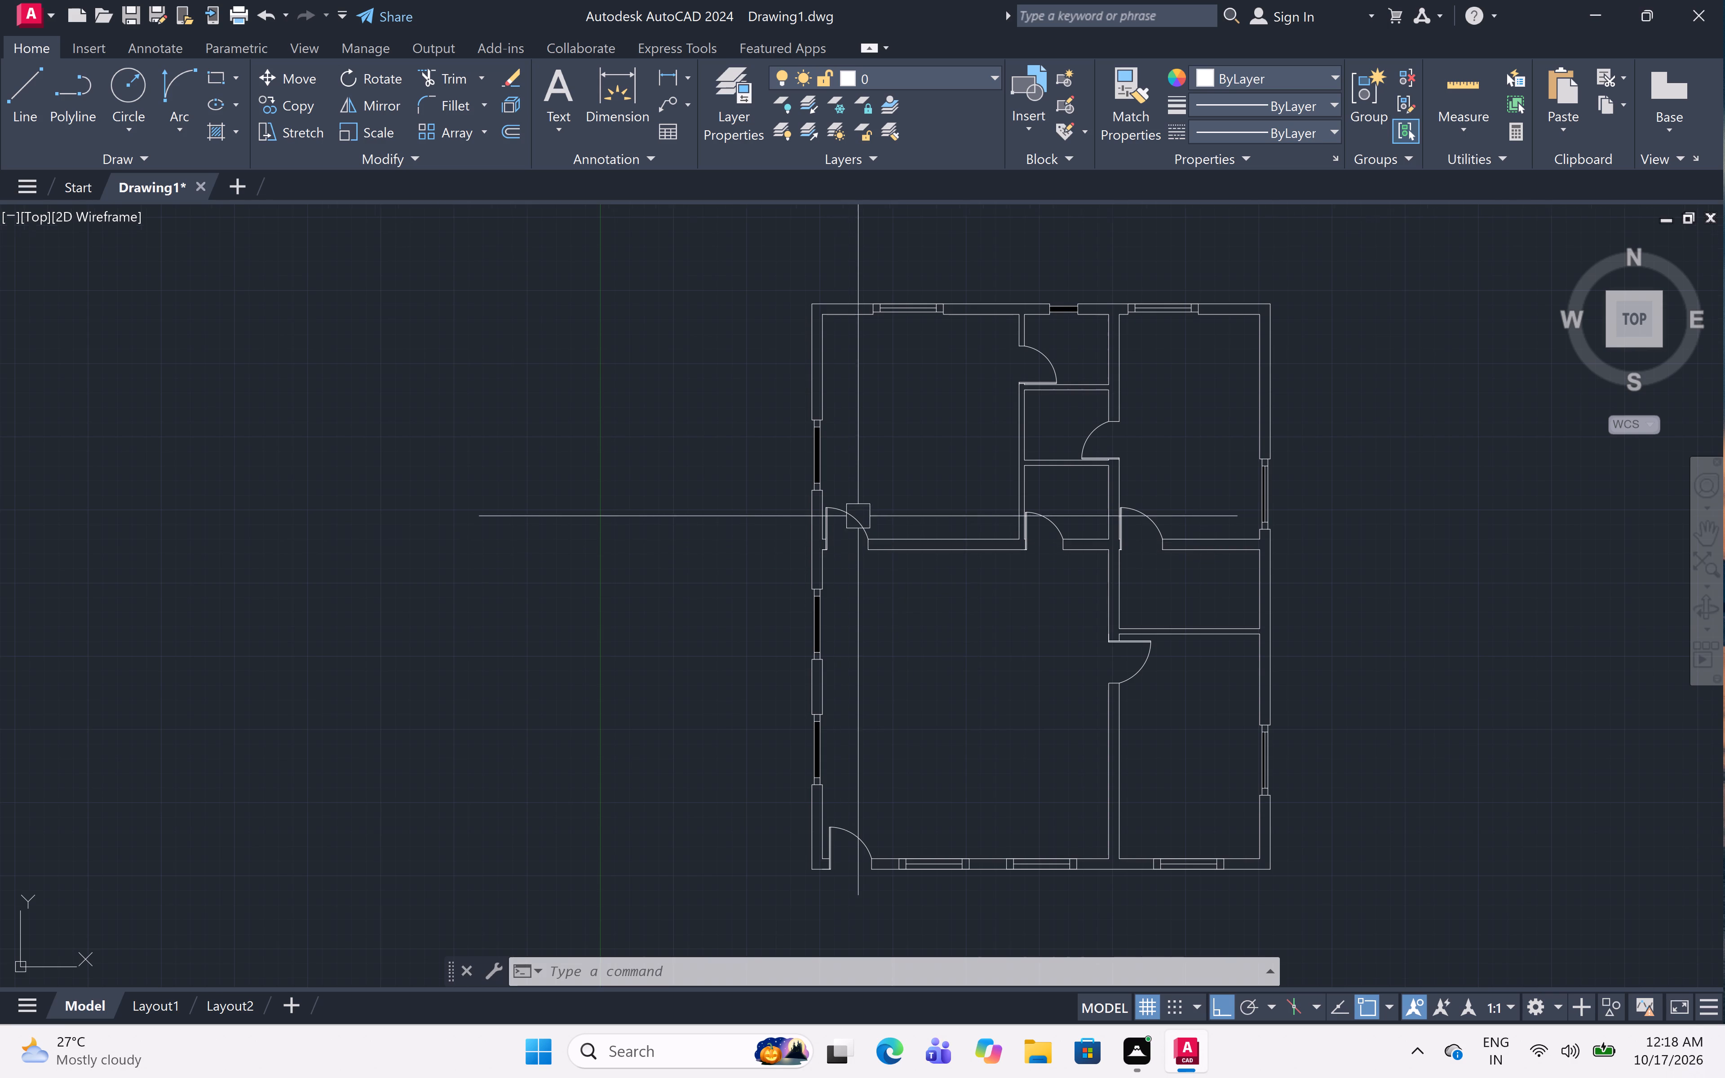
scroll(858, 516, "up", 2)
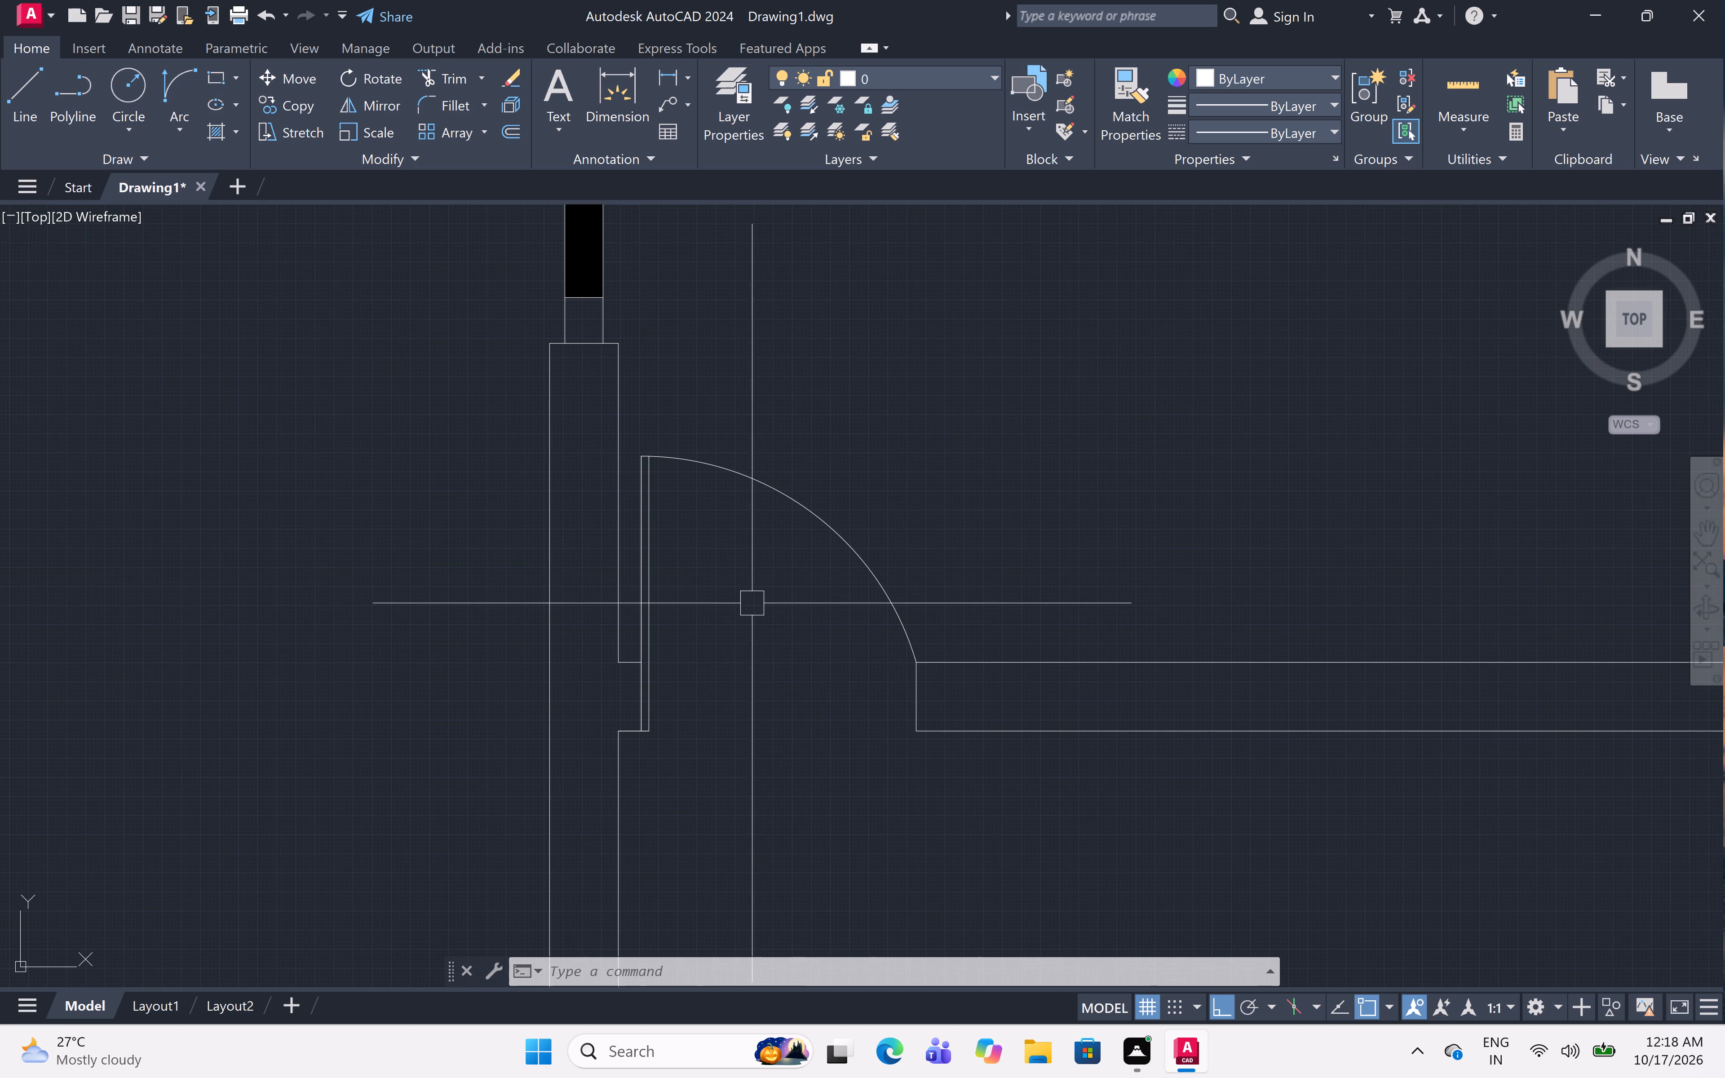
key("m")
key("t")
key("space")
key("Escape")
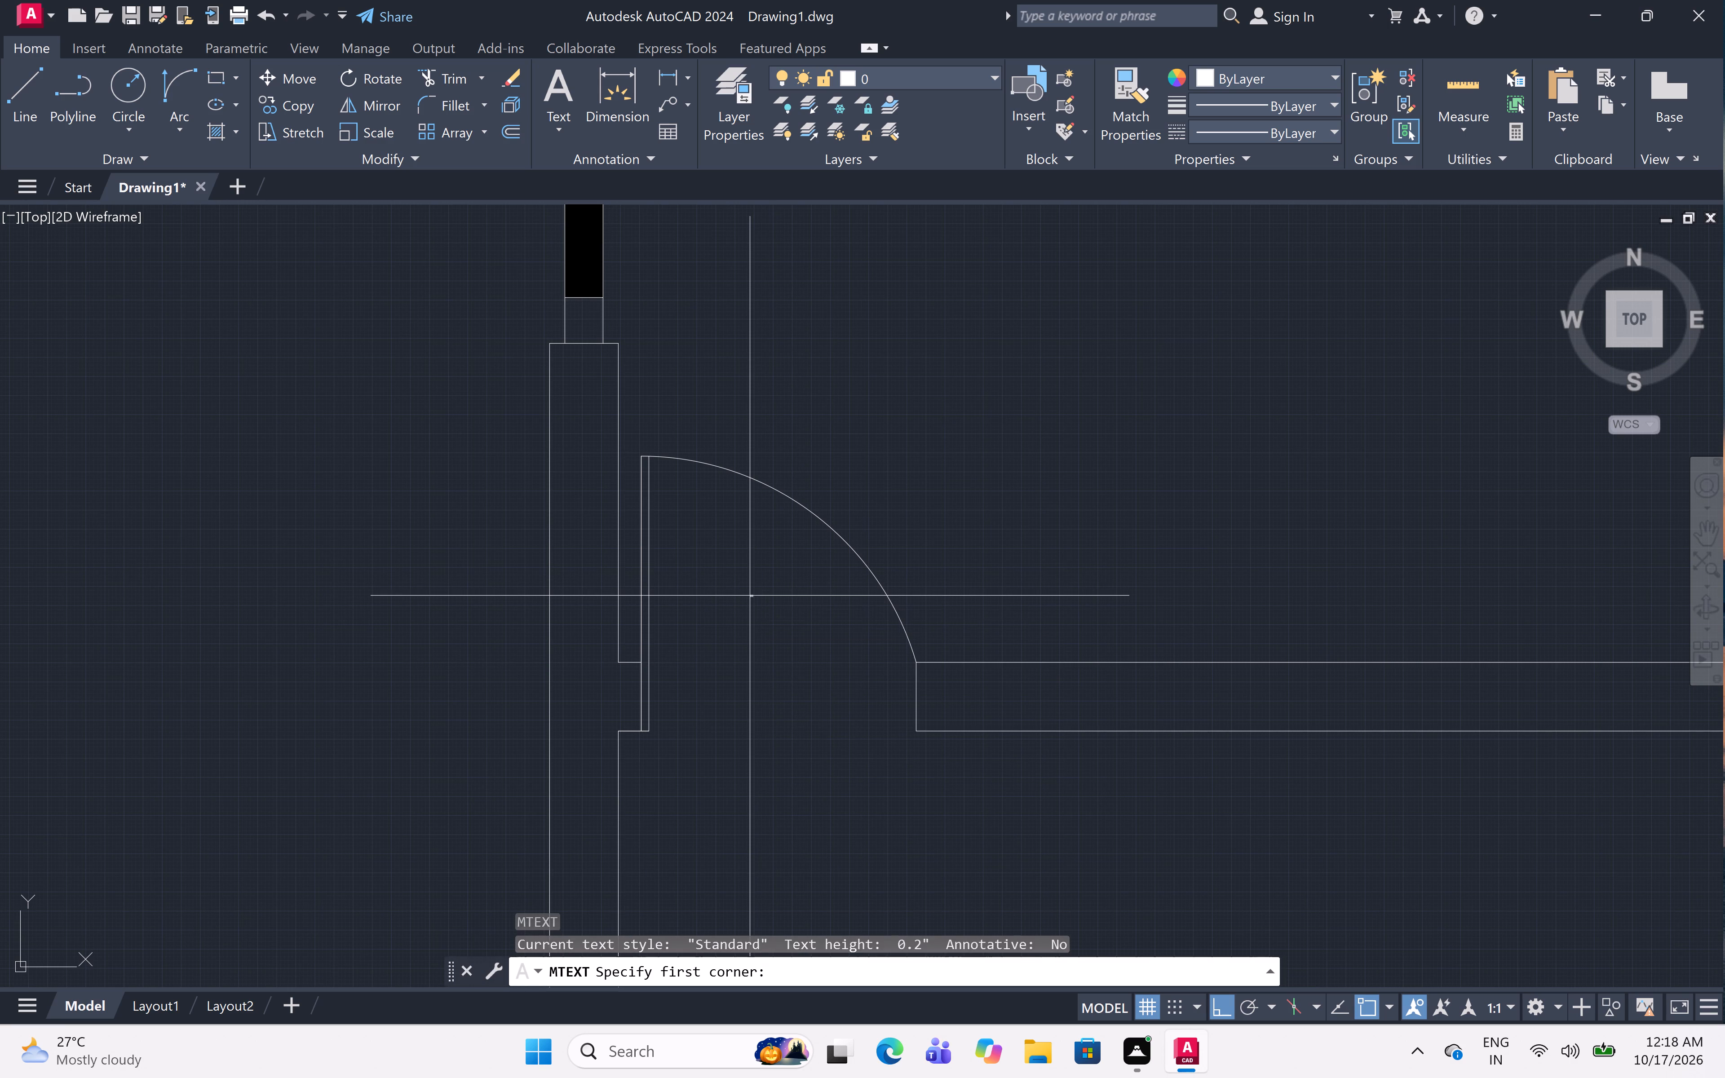
Set the default text size (TEXTSIZE) to 6".
scroll(747, 600, "down", 3)
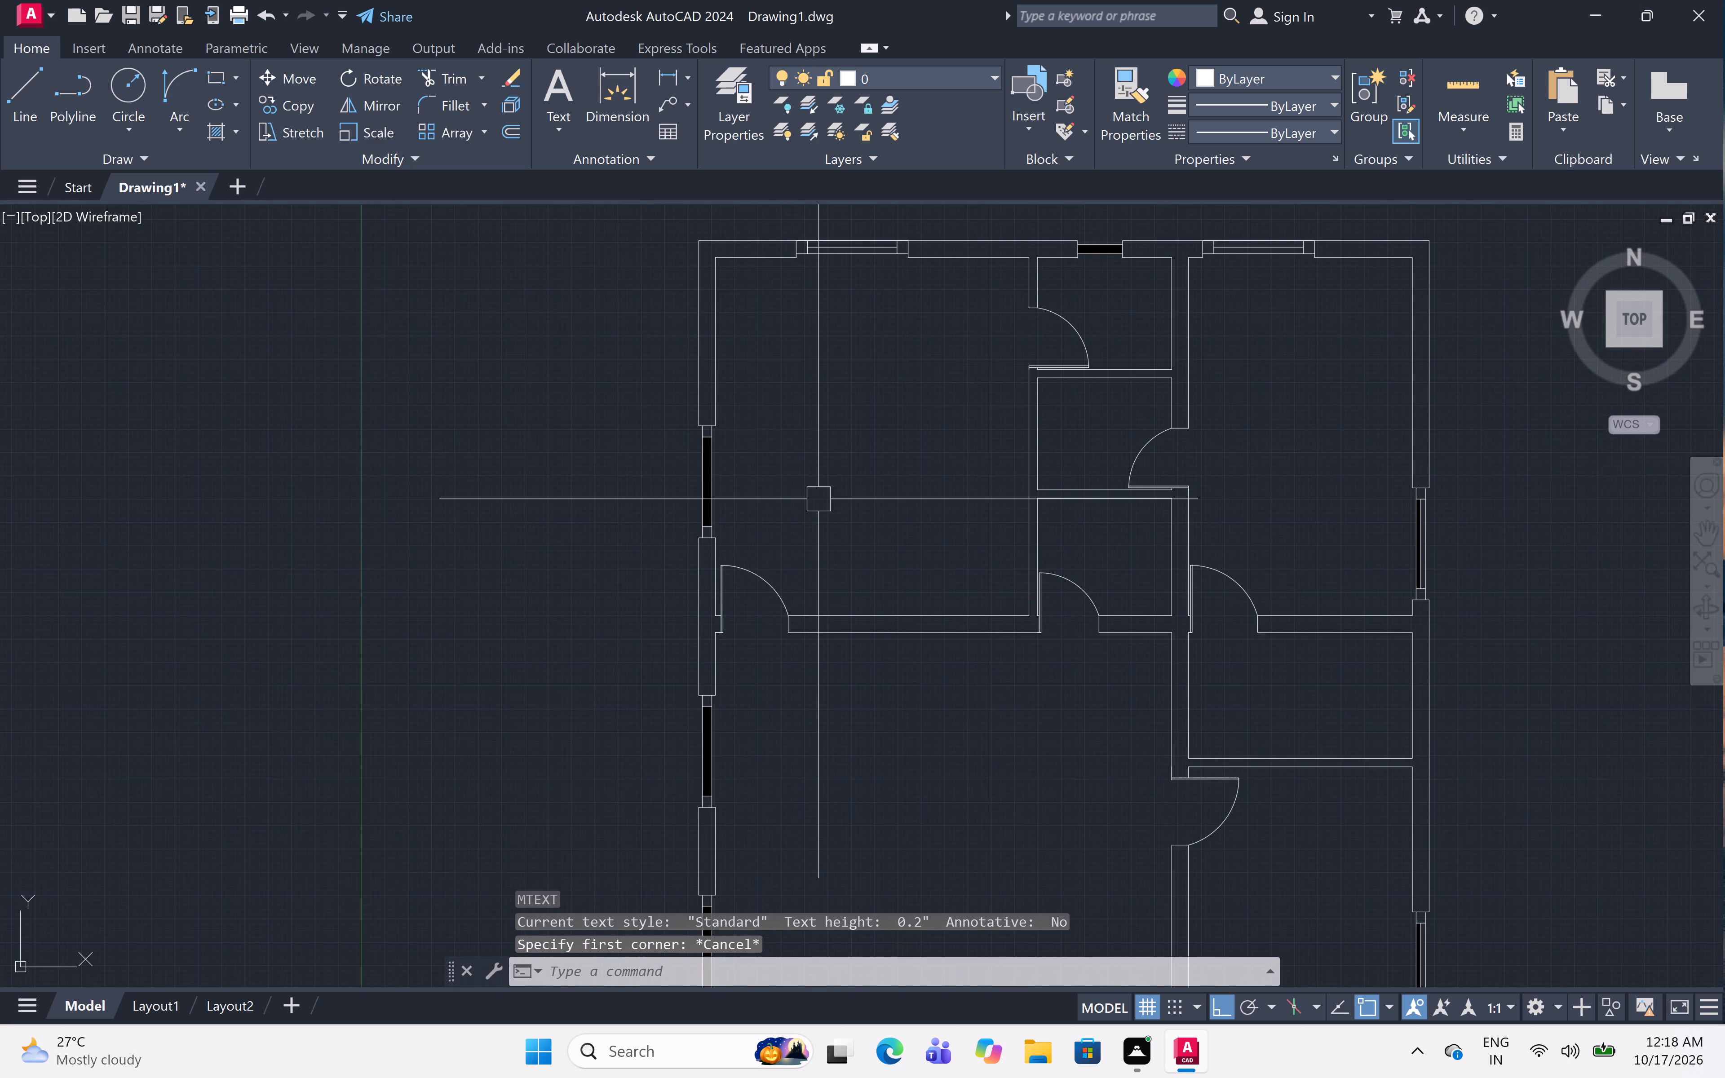
key("t")
type("exts")
key("space")
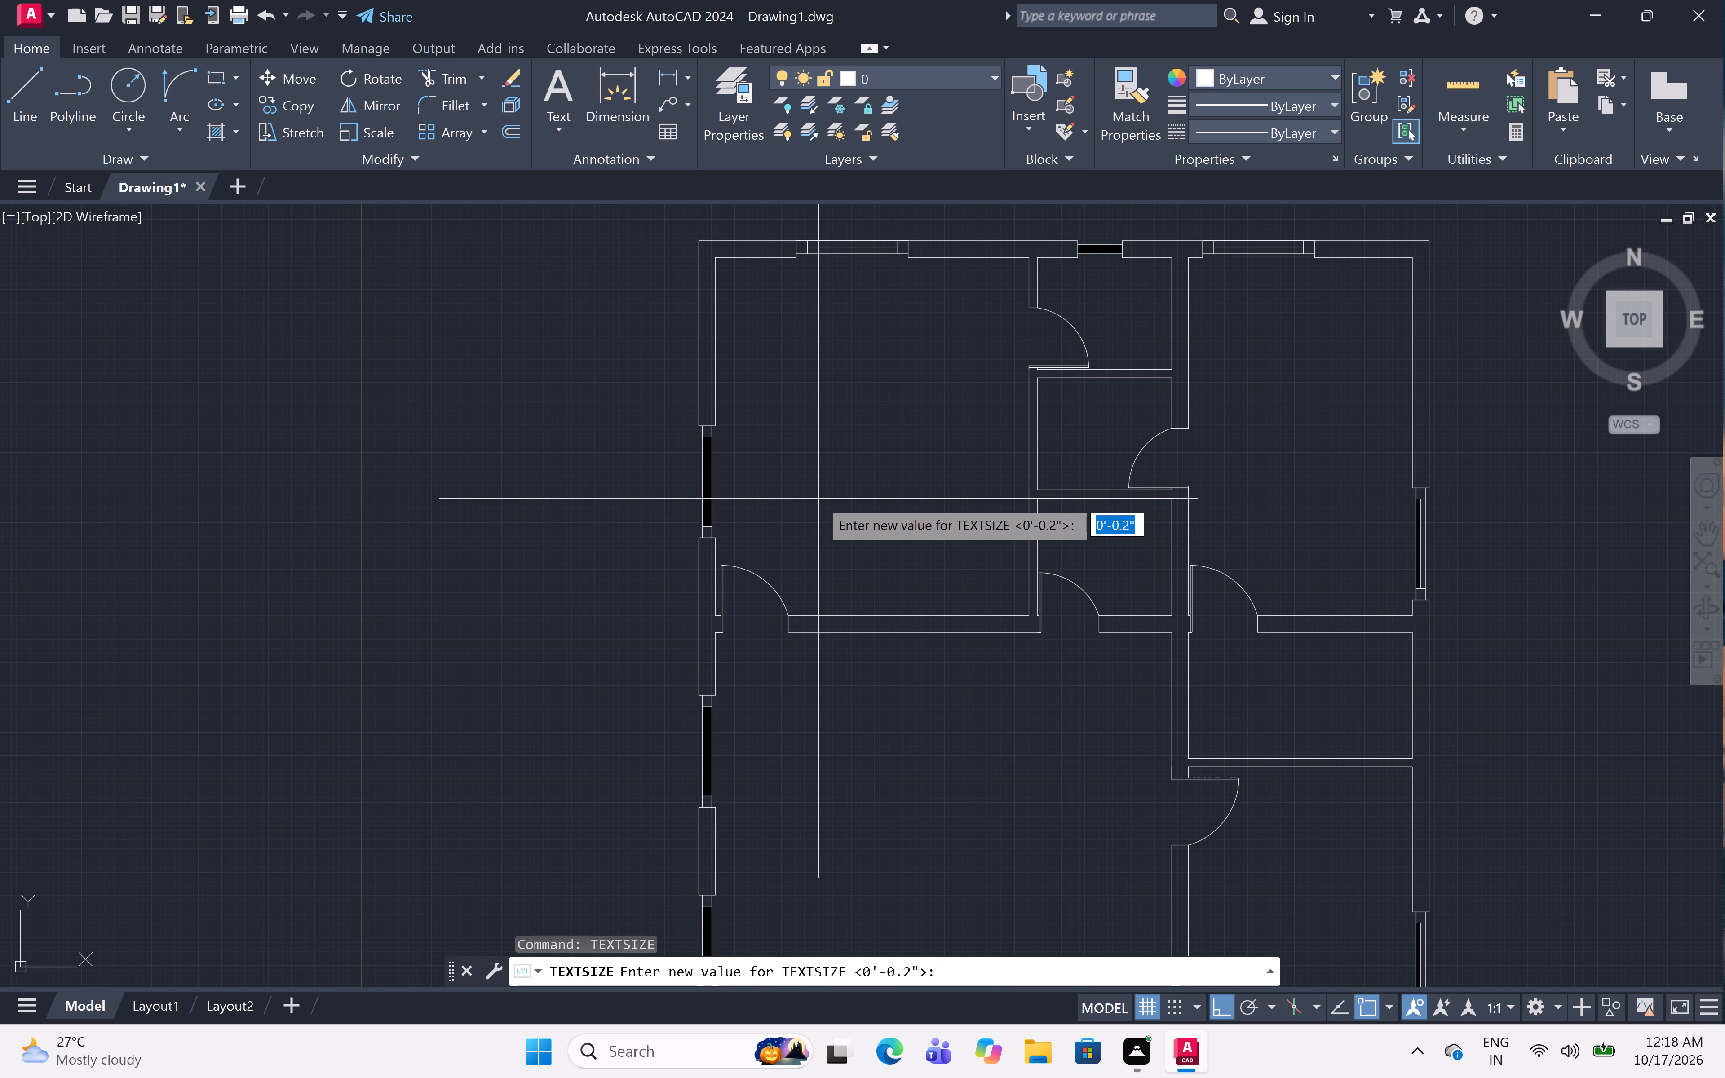
key("6")
key("shift+quotedbl")
key("space")
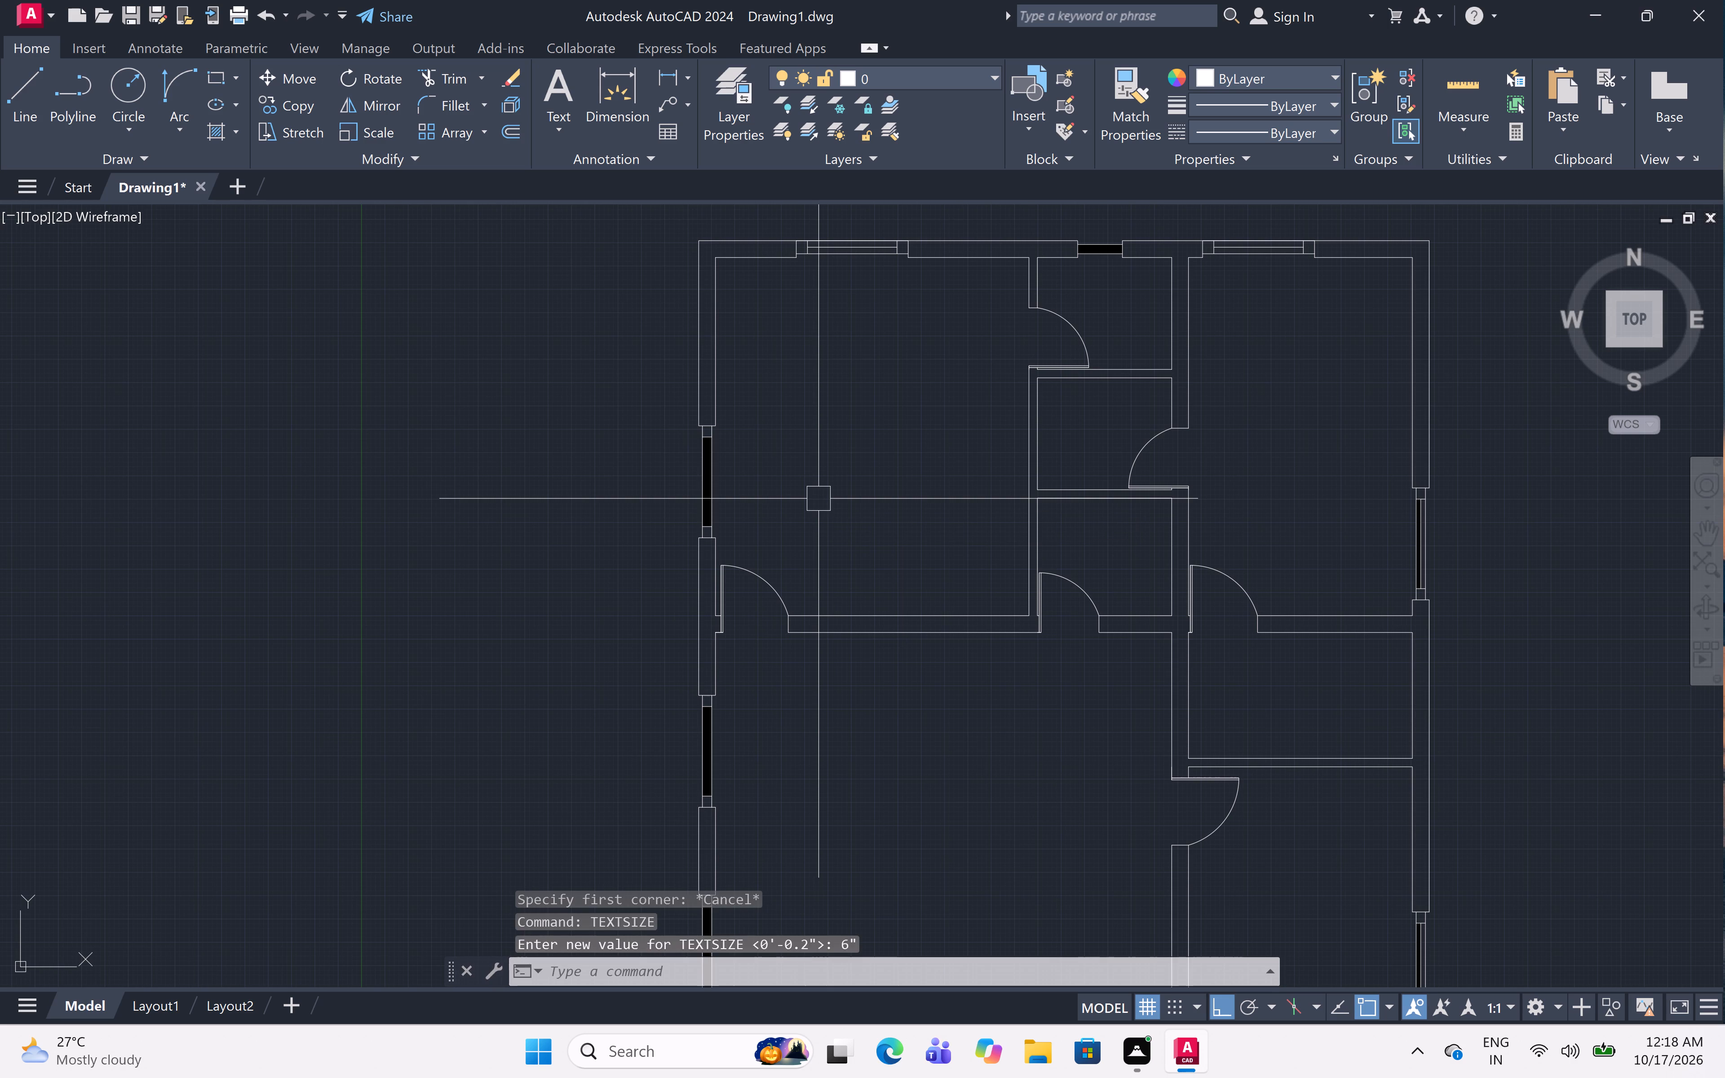
Add the multiline text label "D" in the door opening at the upper-left room's lower-left corner.
scroll(748, 627, "up", 2)
type("mt")
key("space")
scroll(730, 553, "up", 1)
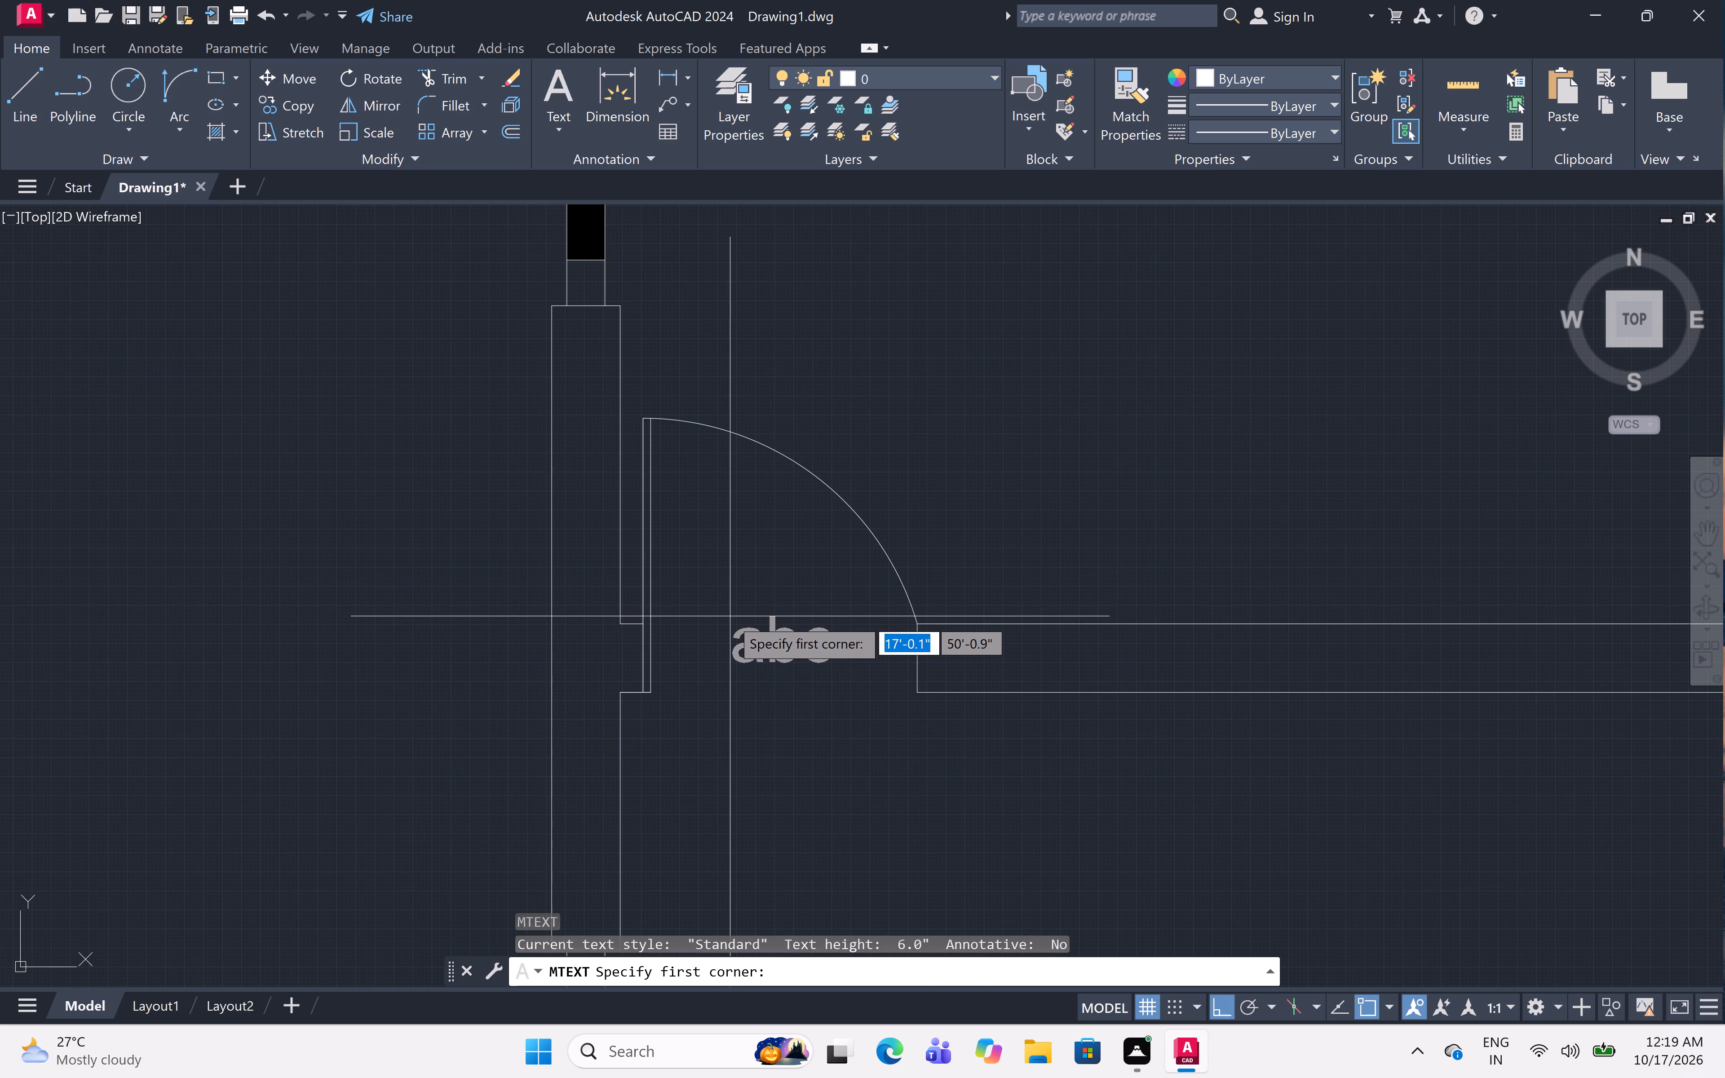
left_click(730, 617)
left_click(801, 680)
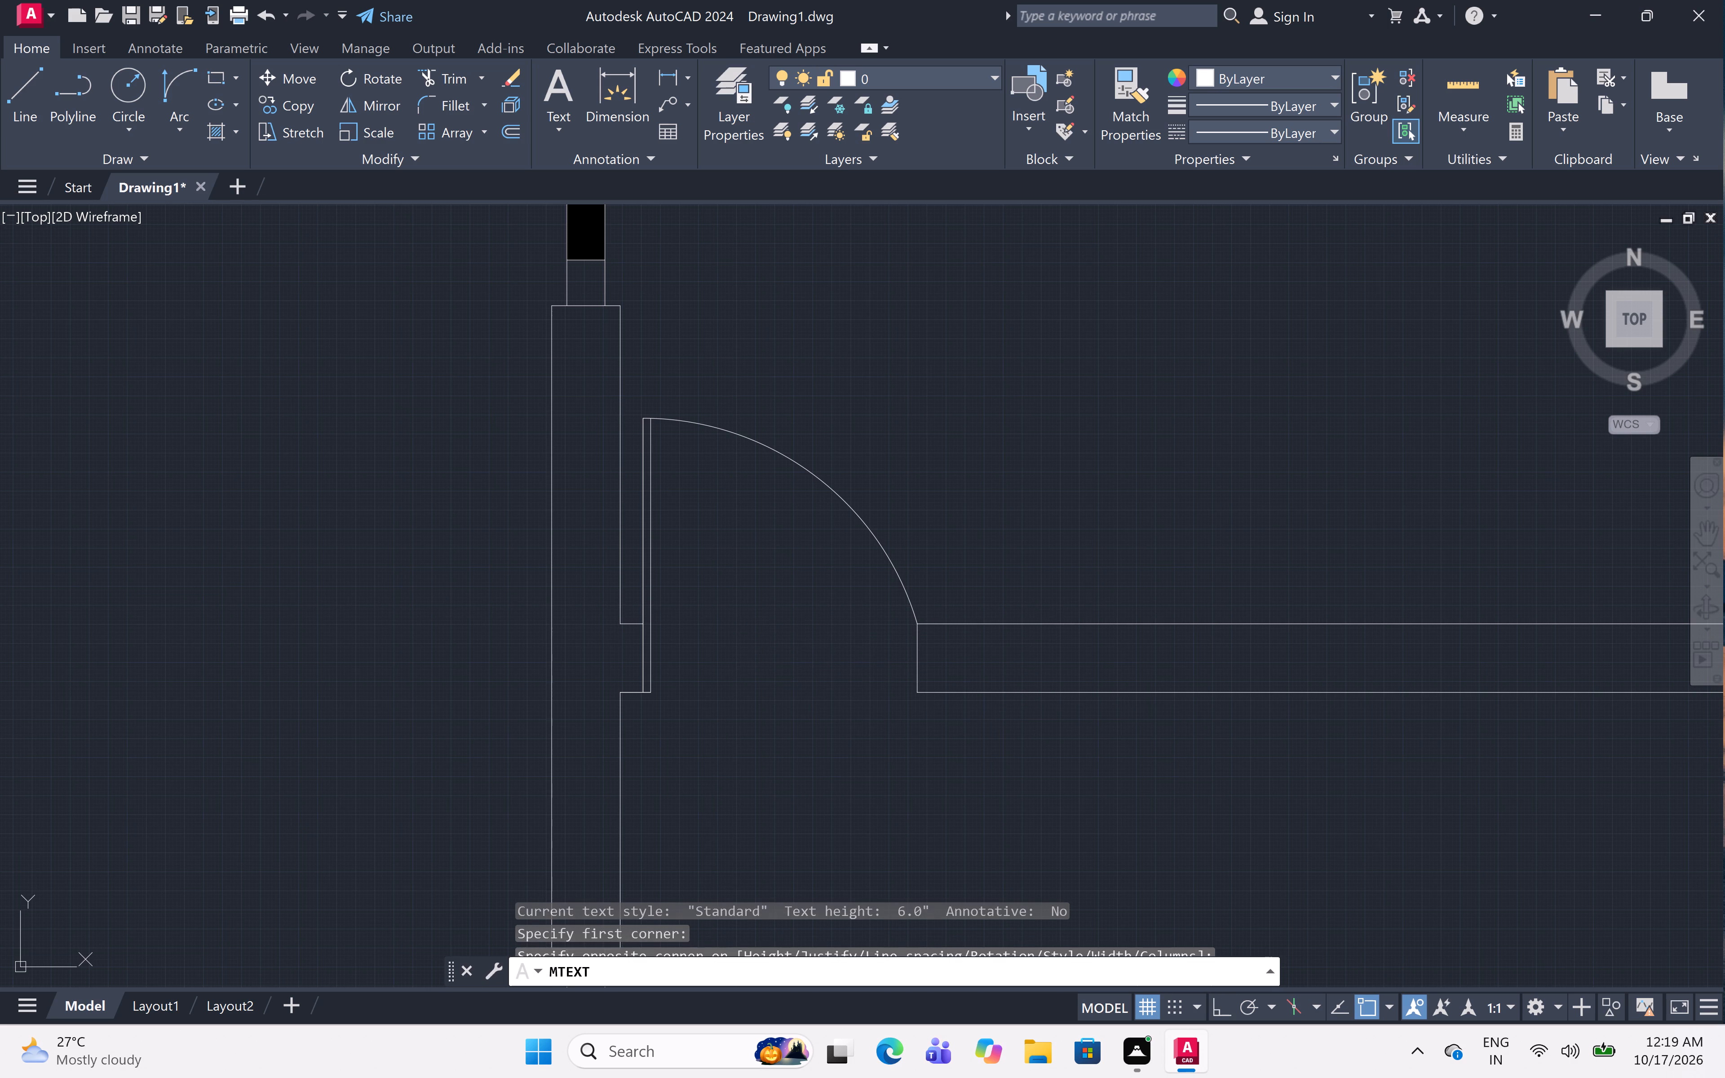
key("d")
key("BackSpace")
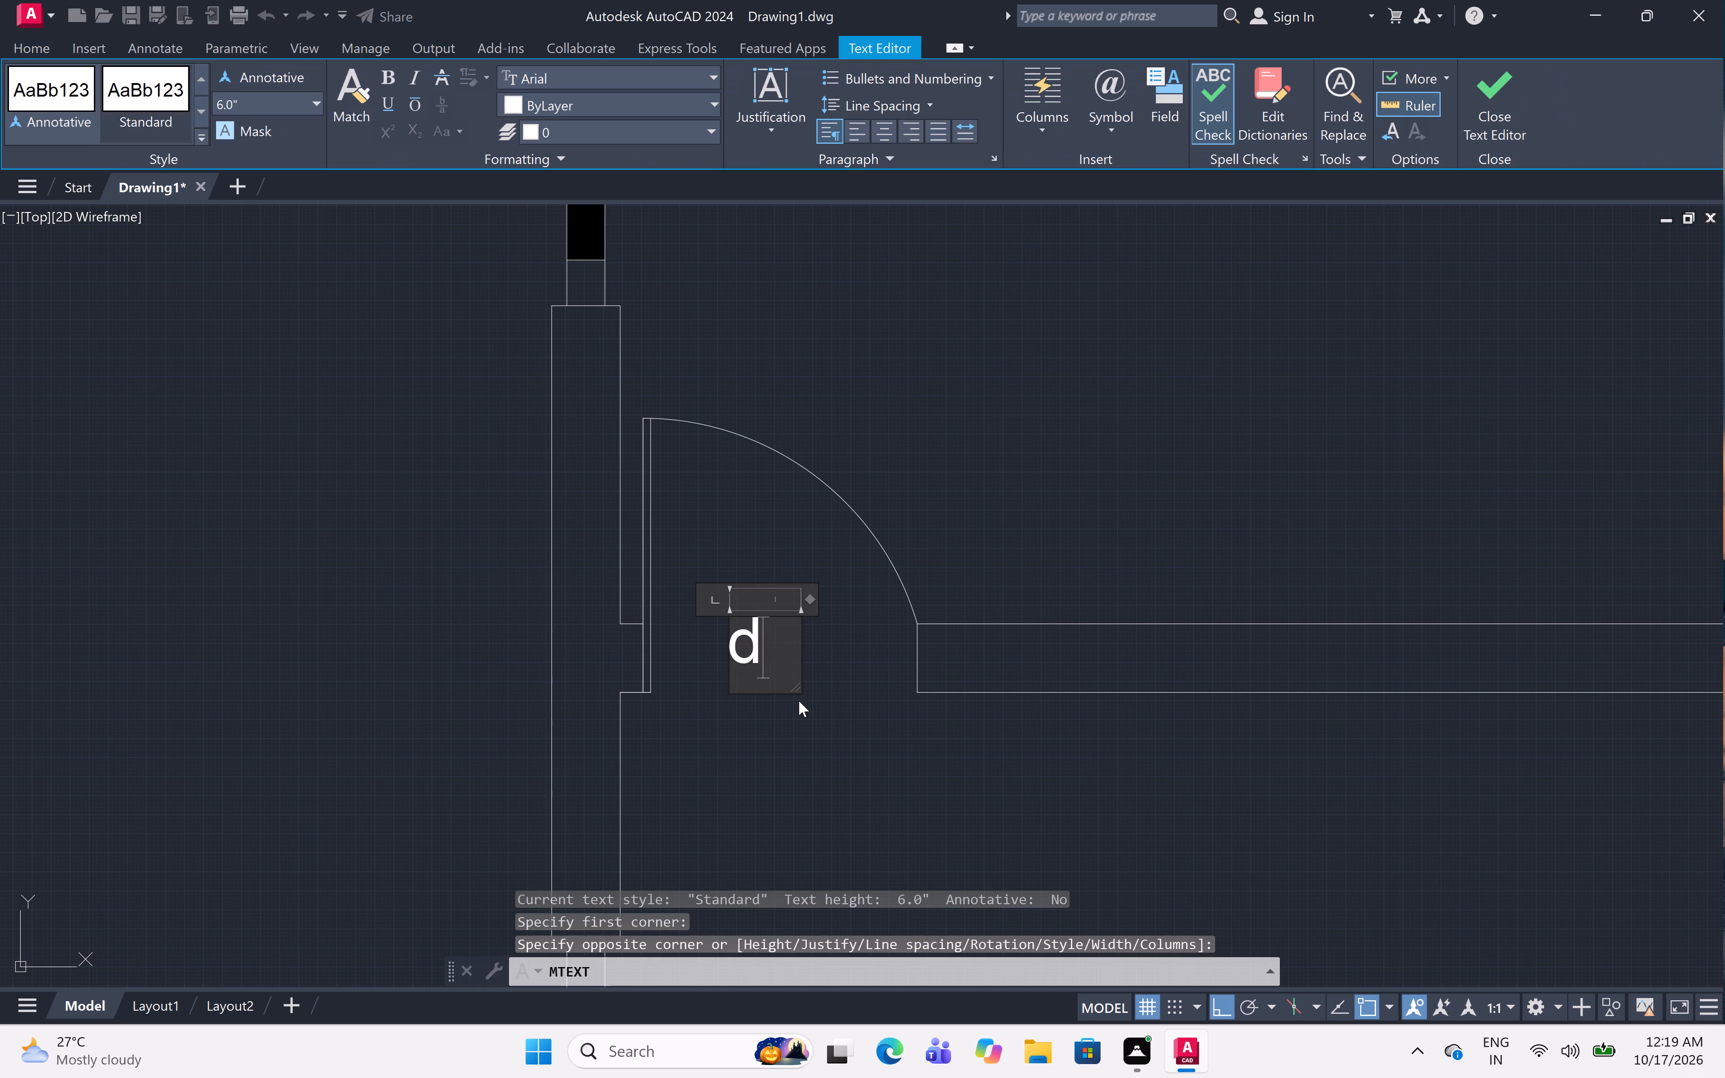
key("d")
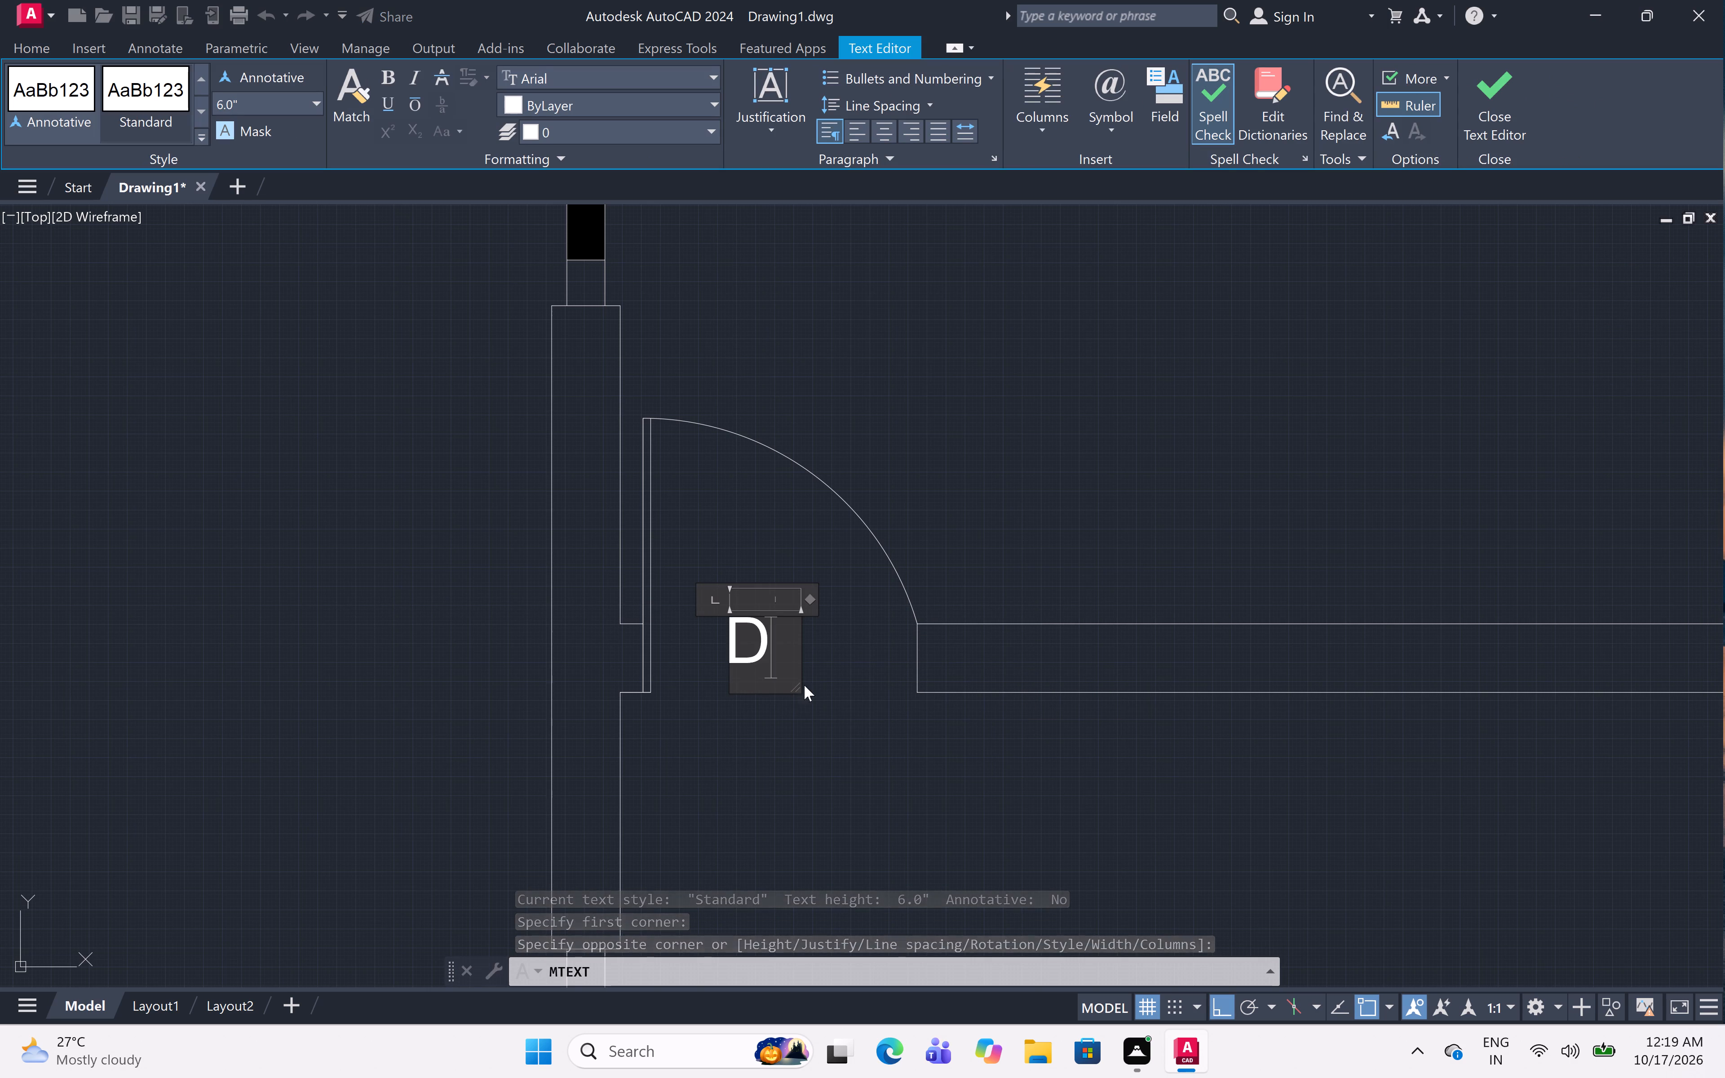
left_click(793, 707)
Move the D label slightly to the right, towards the middle of the door opening.
left_click(750, 648)
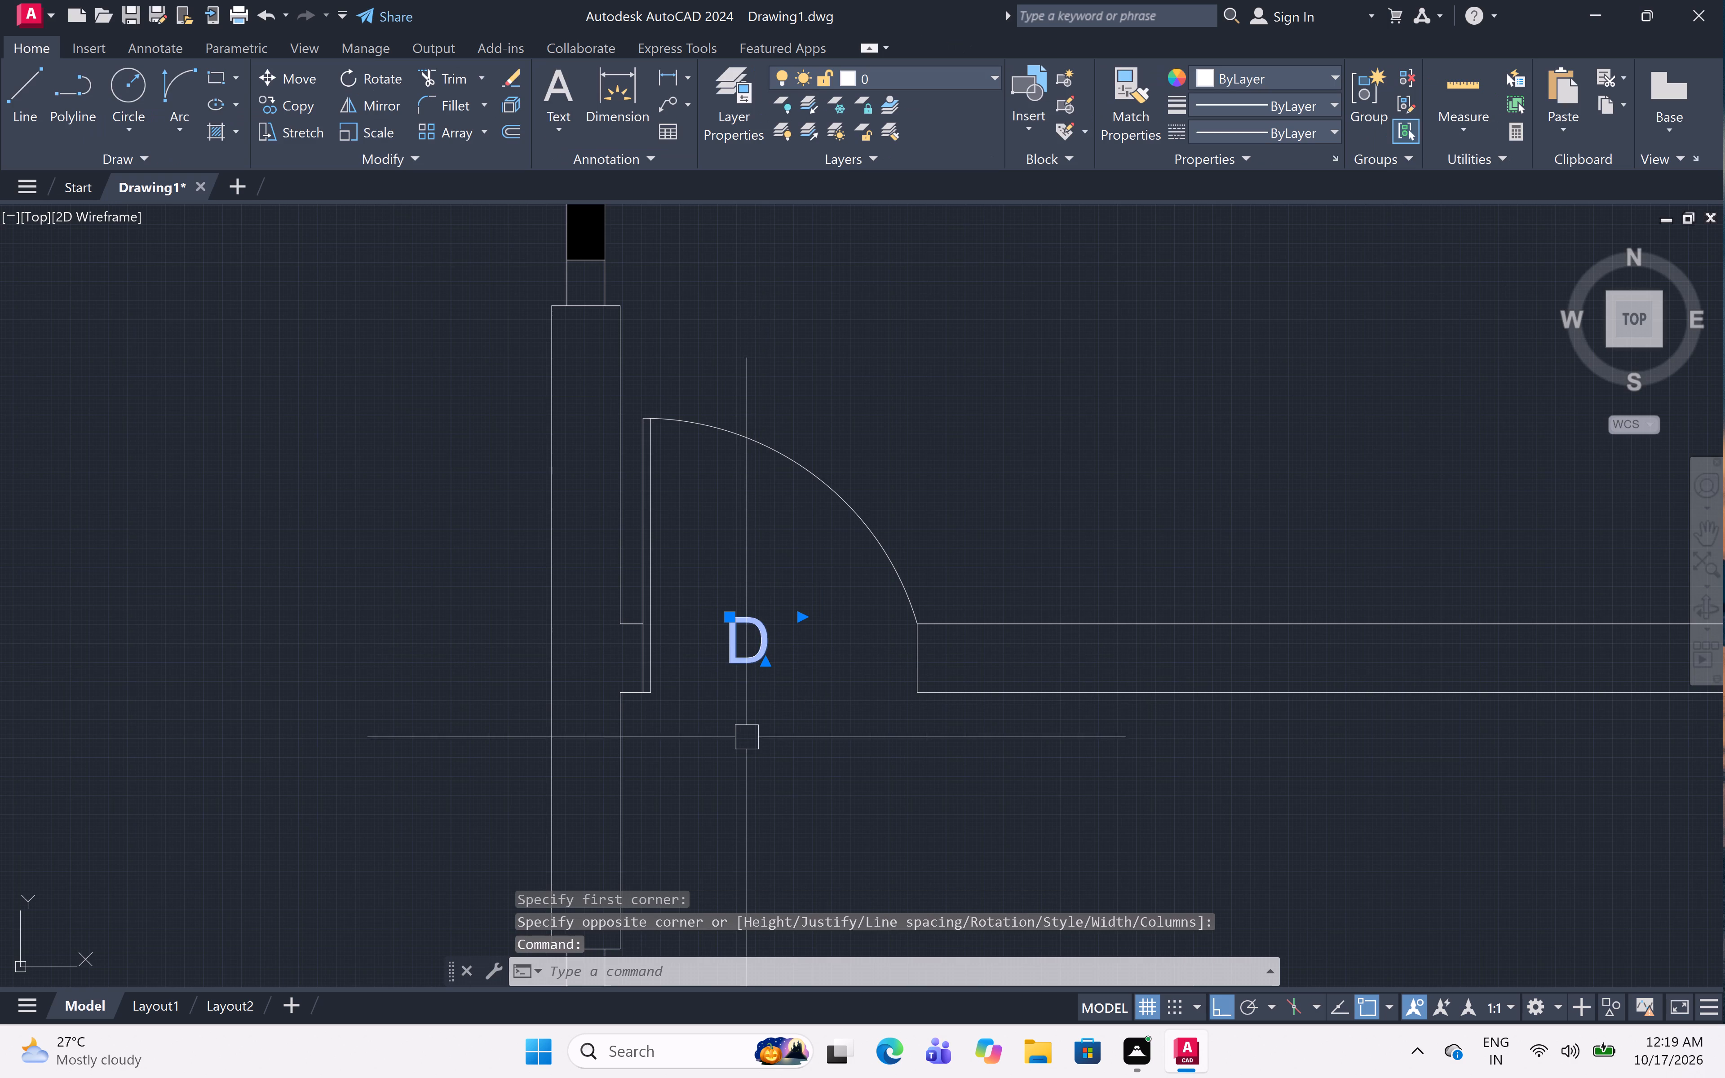
key("m")
key("space")
left_click(755, 652)
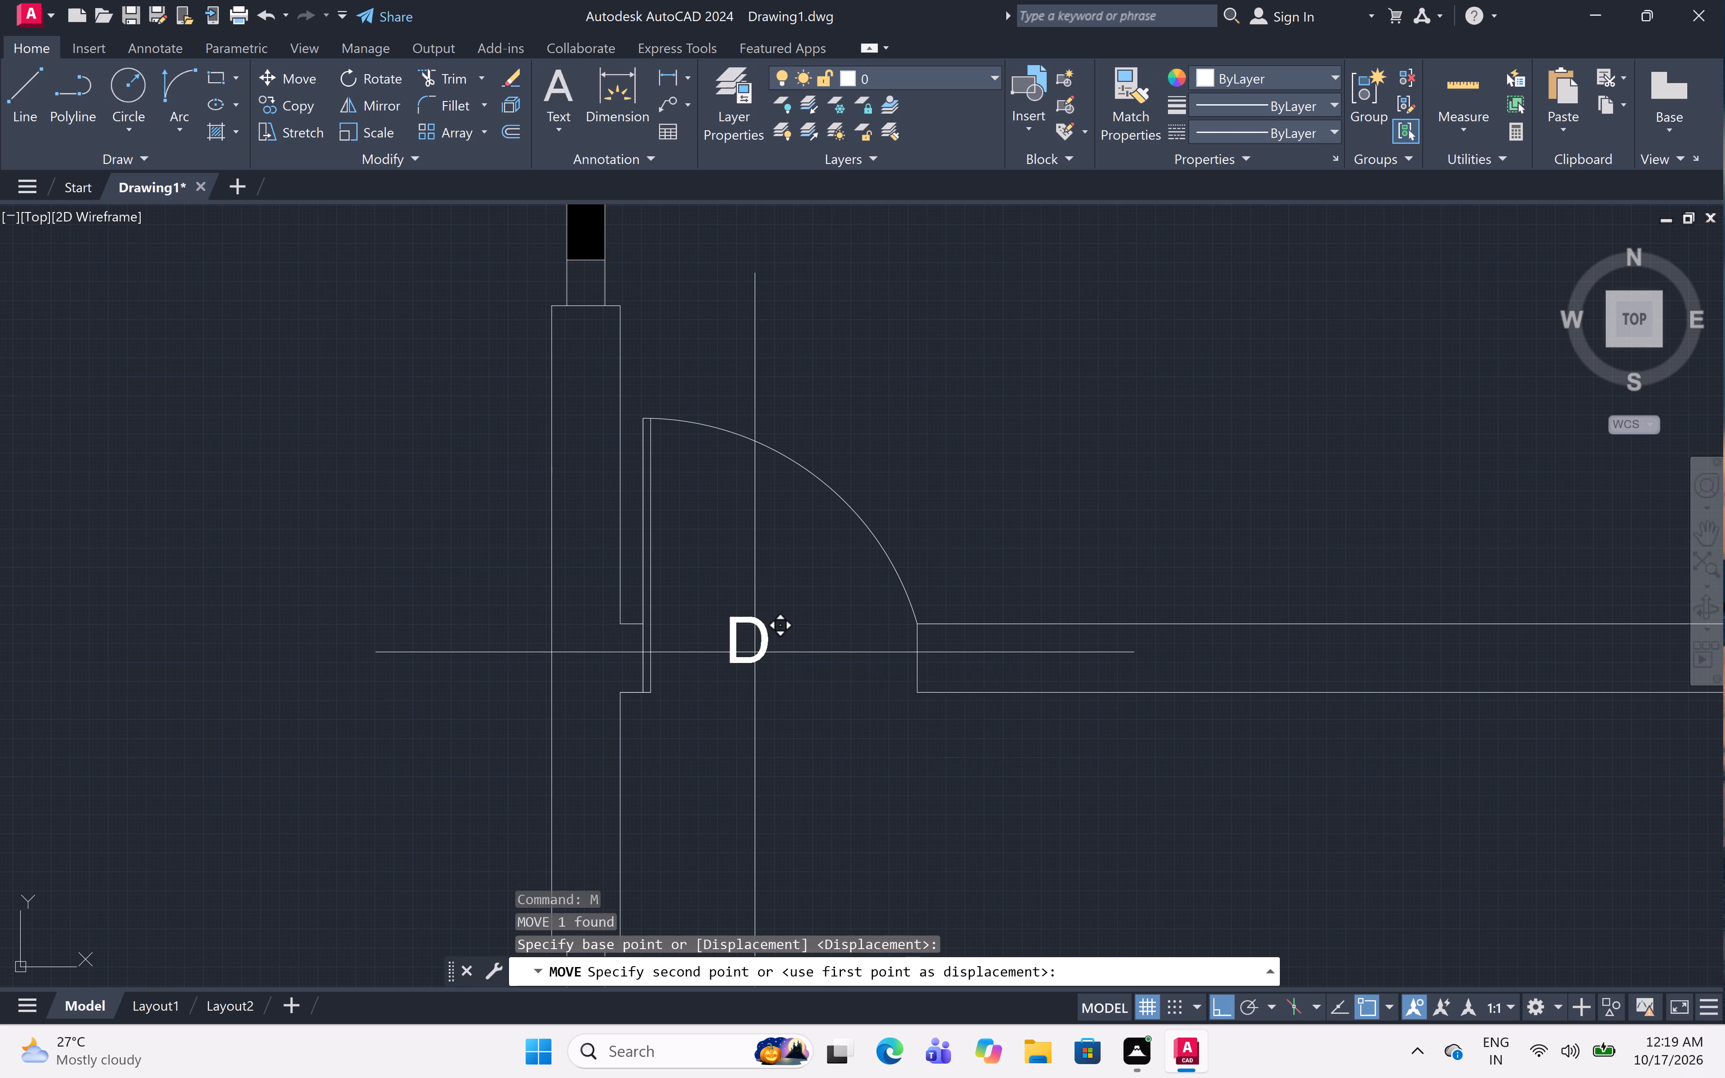
left_click(783, 655)
Copy the D label, with ortho off, from the upper-left room's door to the door opening of the topmost small central room.
scroll(782, 648, "down", 3)
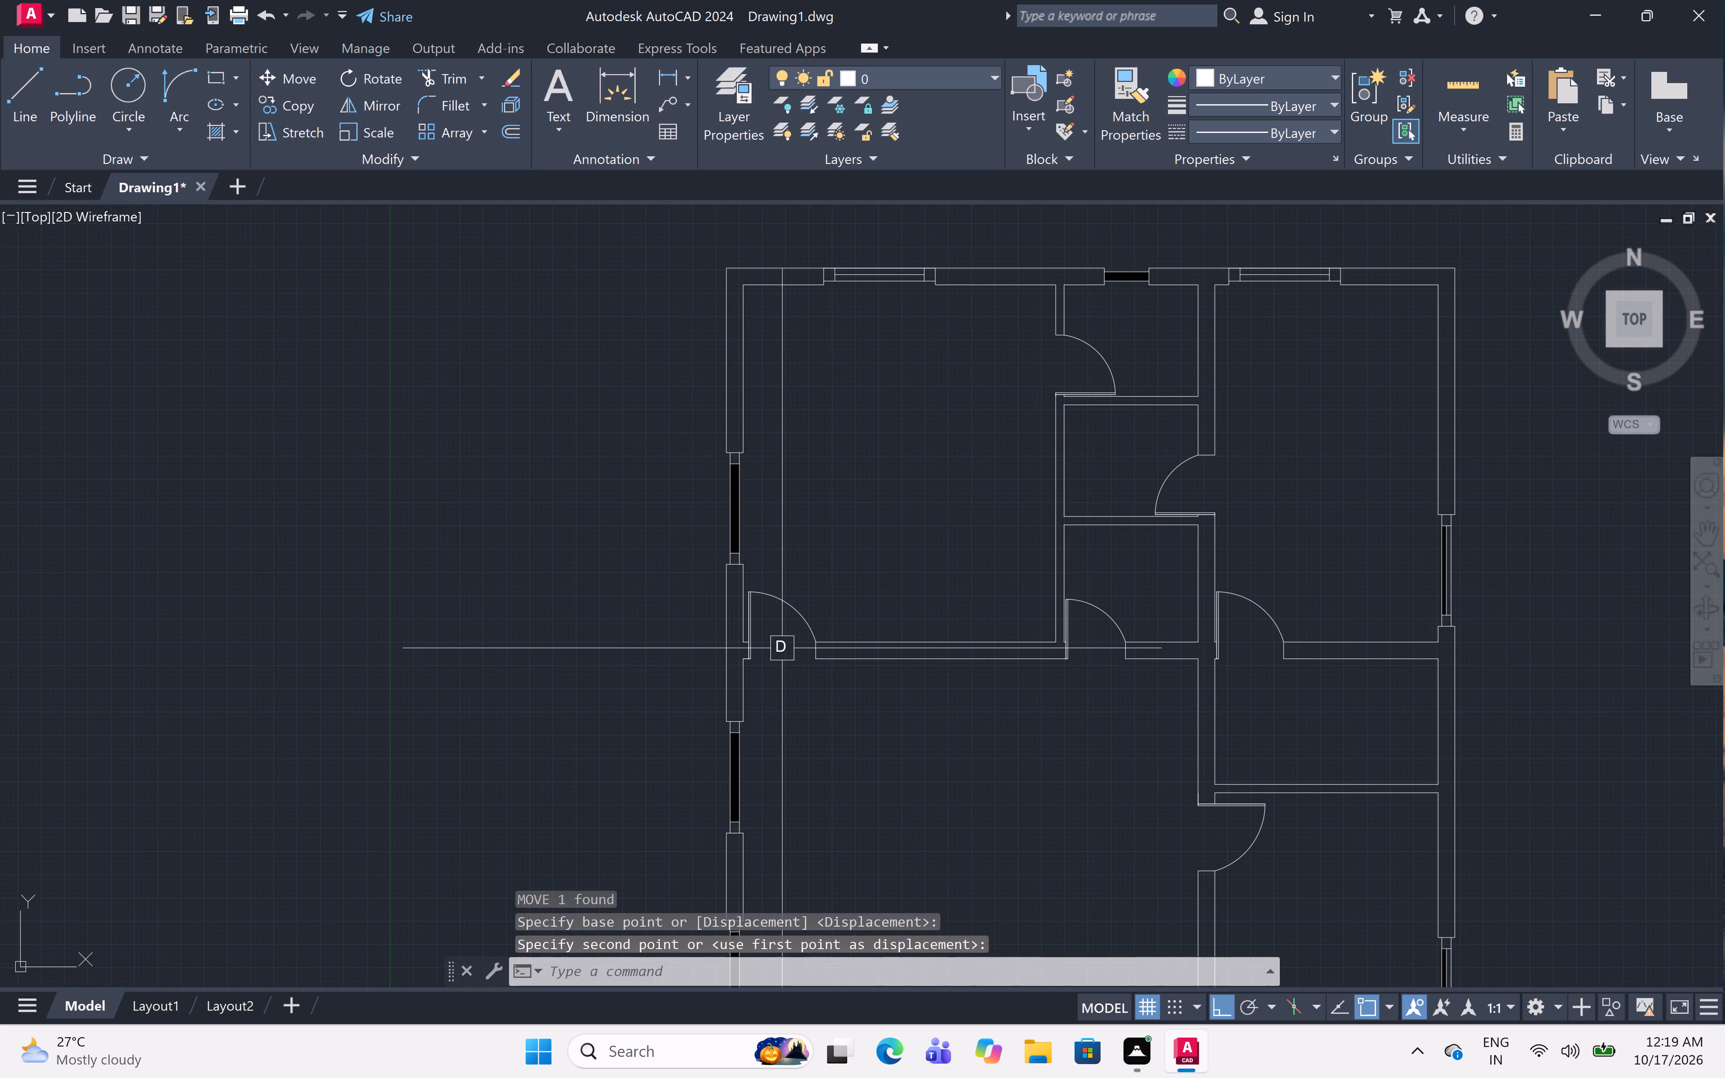
scroll(780, 641, "up", 2)
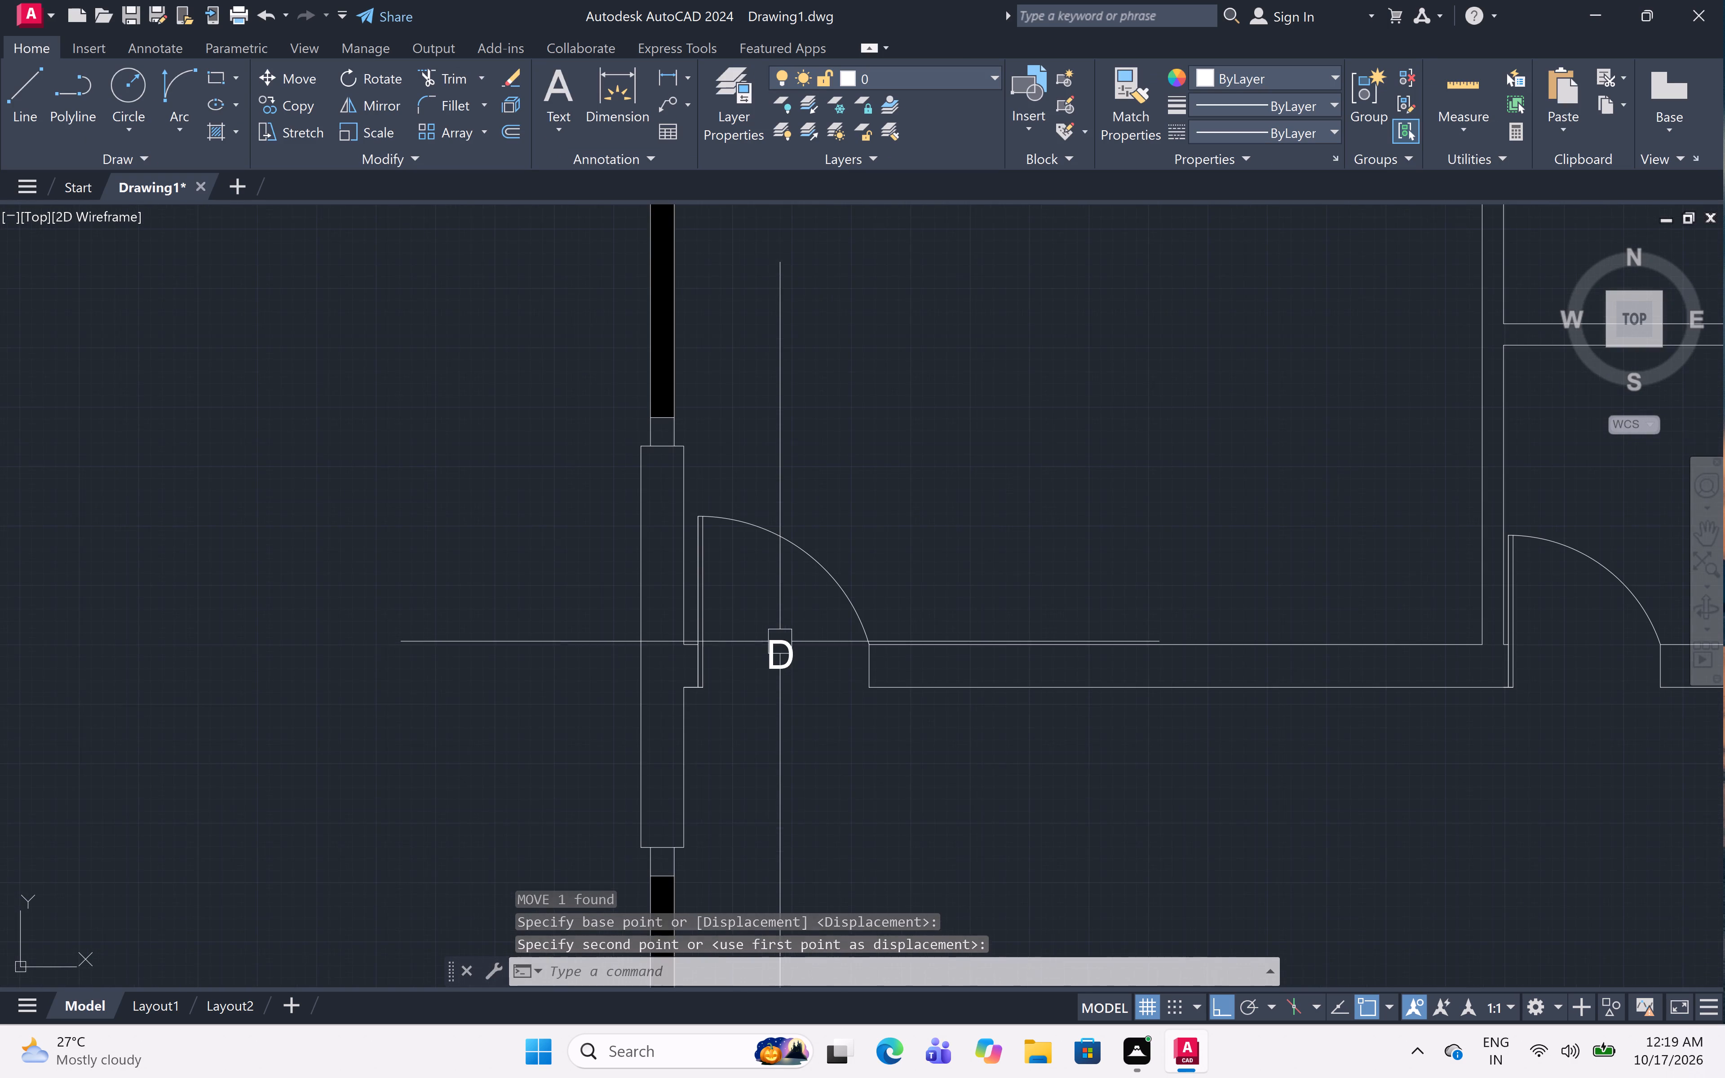
left_click(780, 641)
key("c")
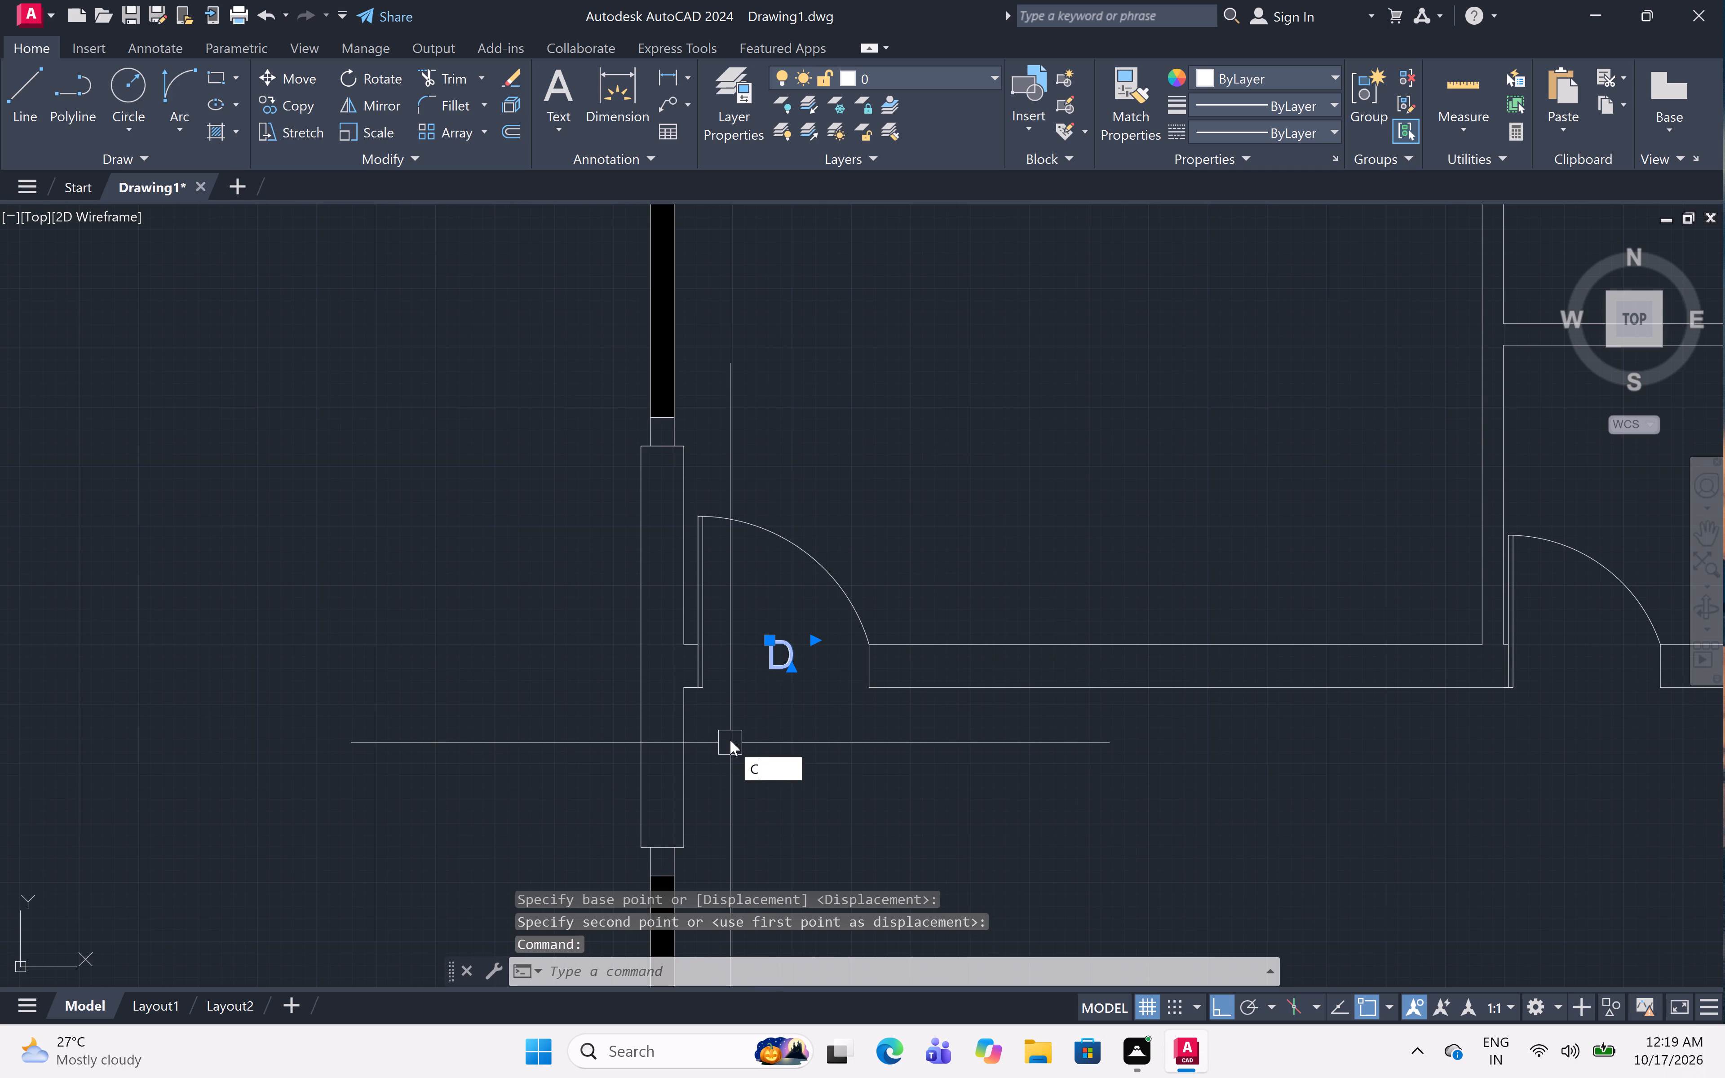
type("O")
key("space")
left_click(769, 670)
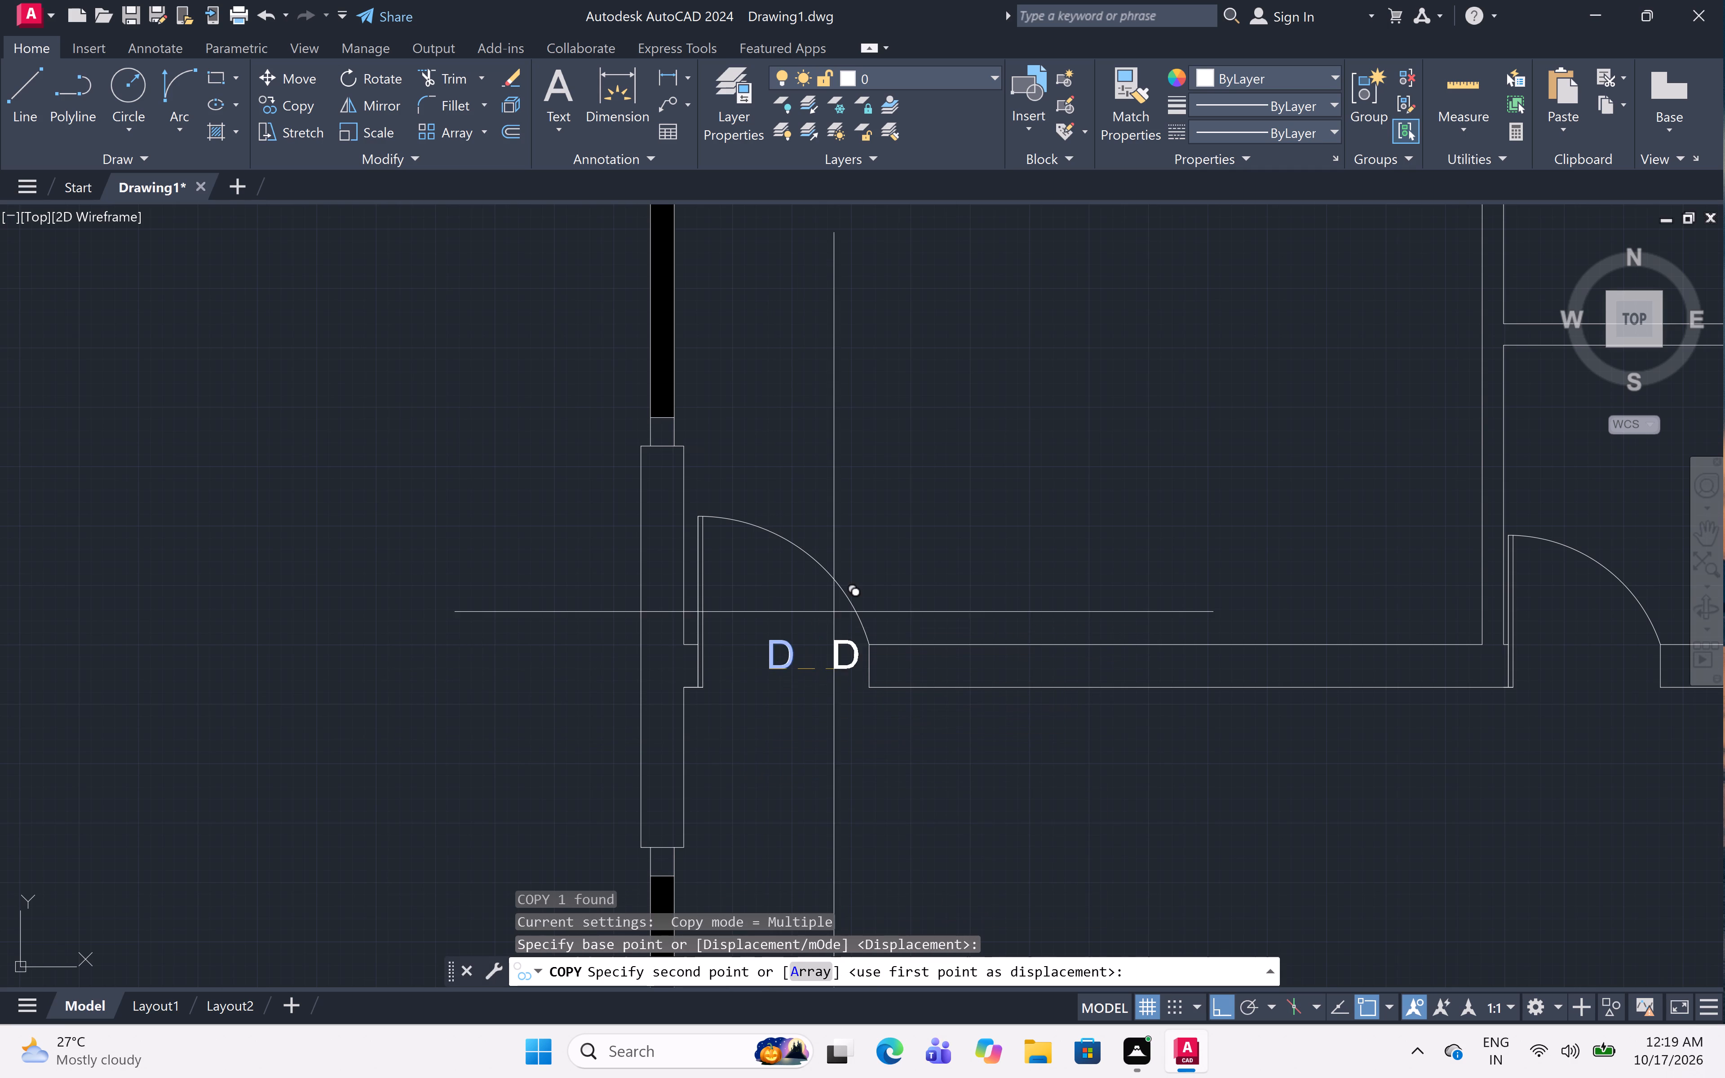
scroll(883, 552, "down", 2)
key("F8")
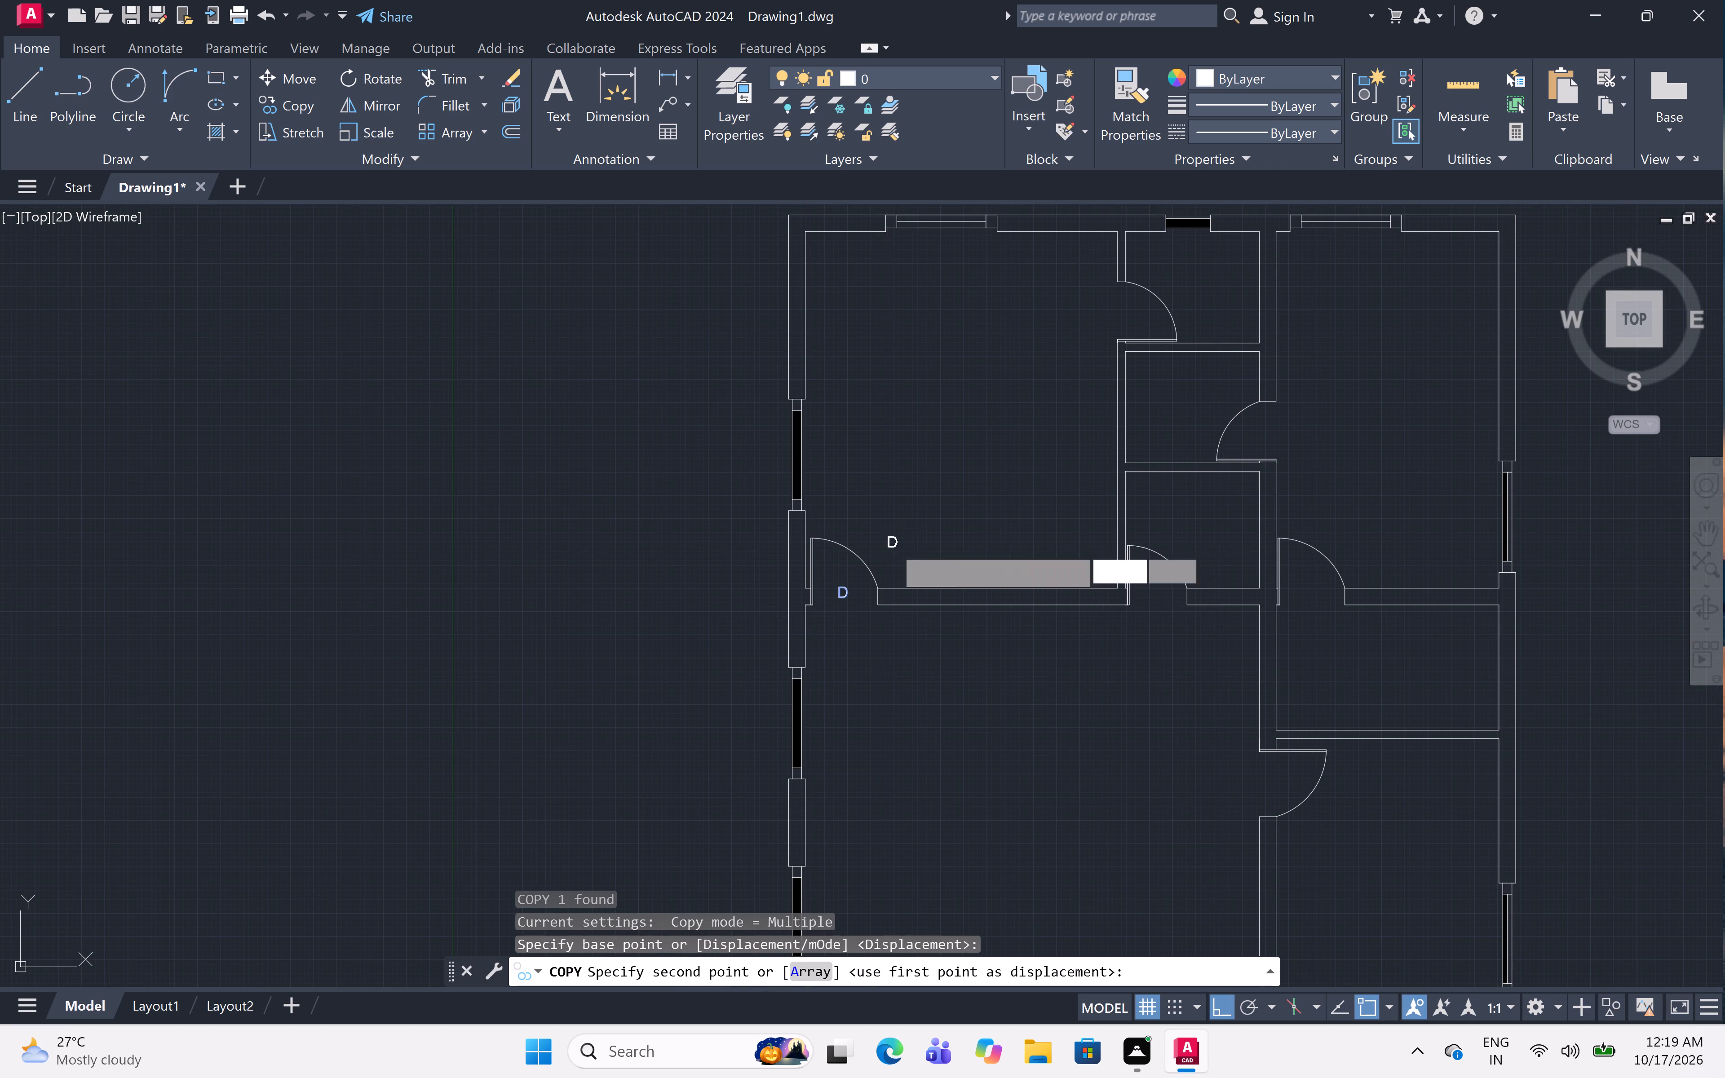
scroll(1177, 271, "up", 3)
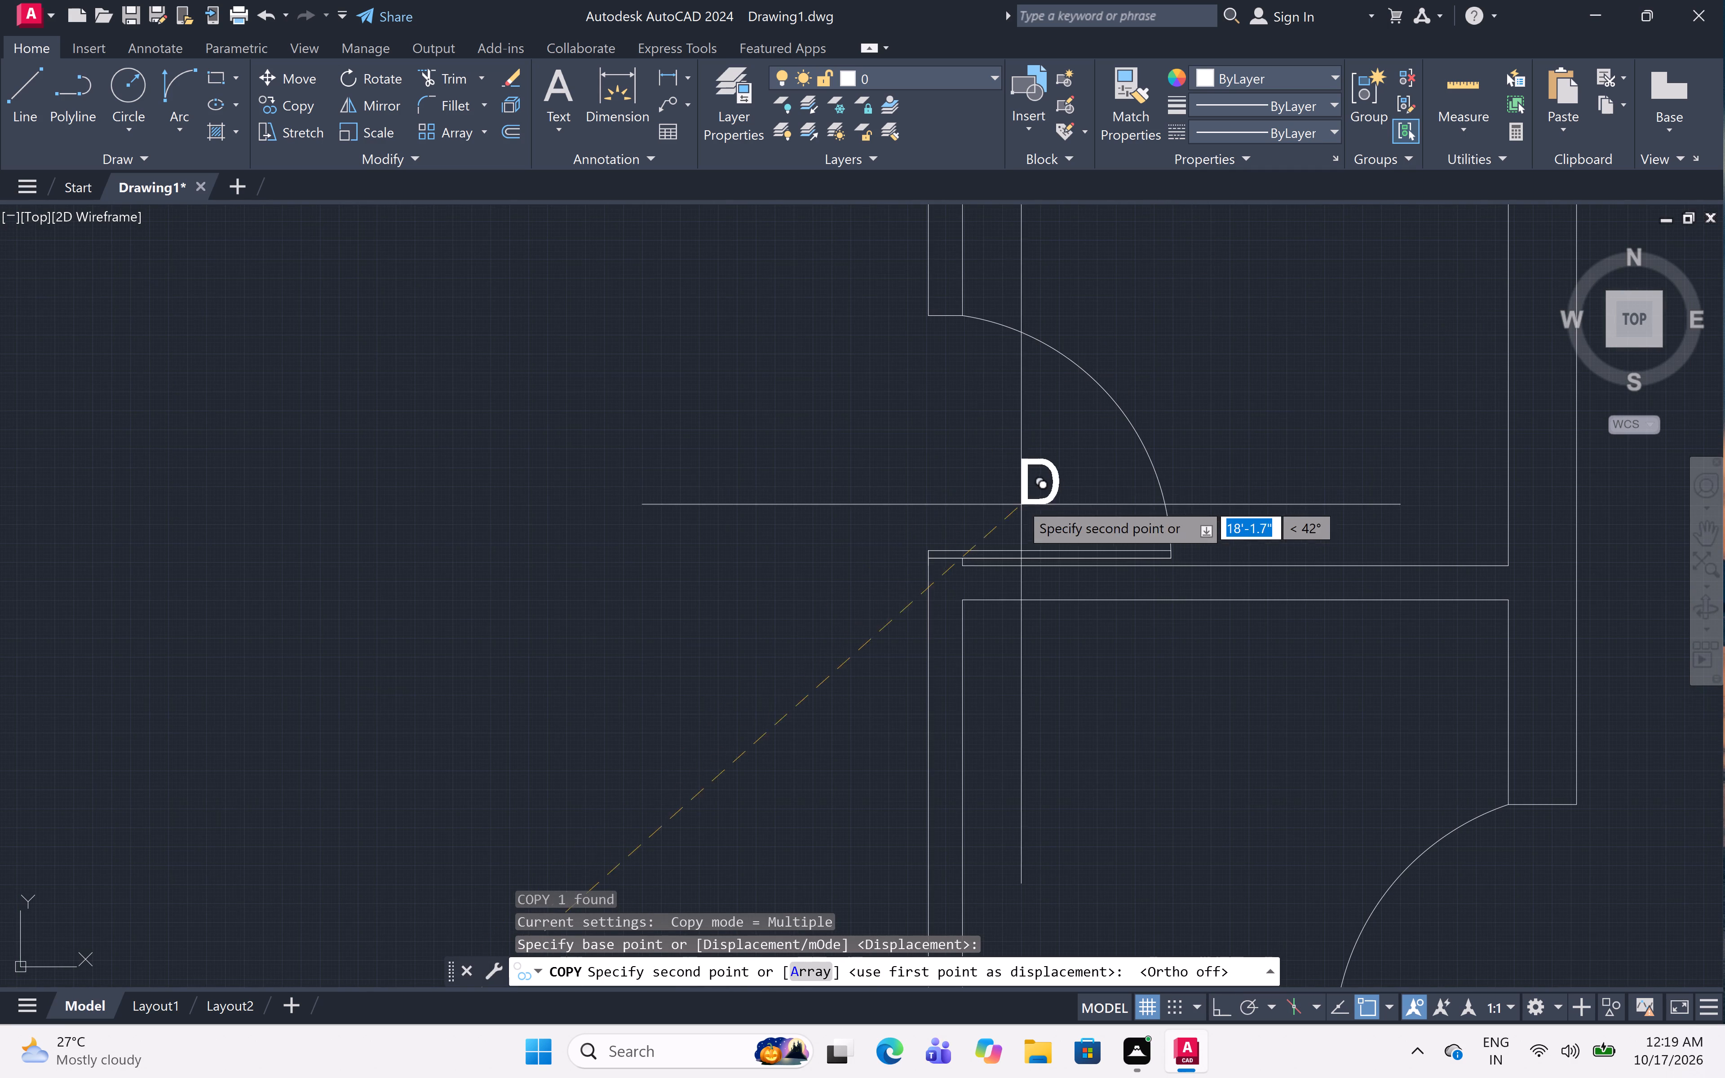
left_click(930, 463)
Copy the D label into the door openings of the middle and lower small central rooms and the upper-right room.
scroll(880, 495, "down", 4)
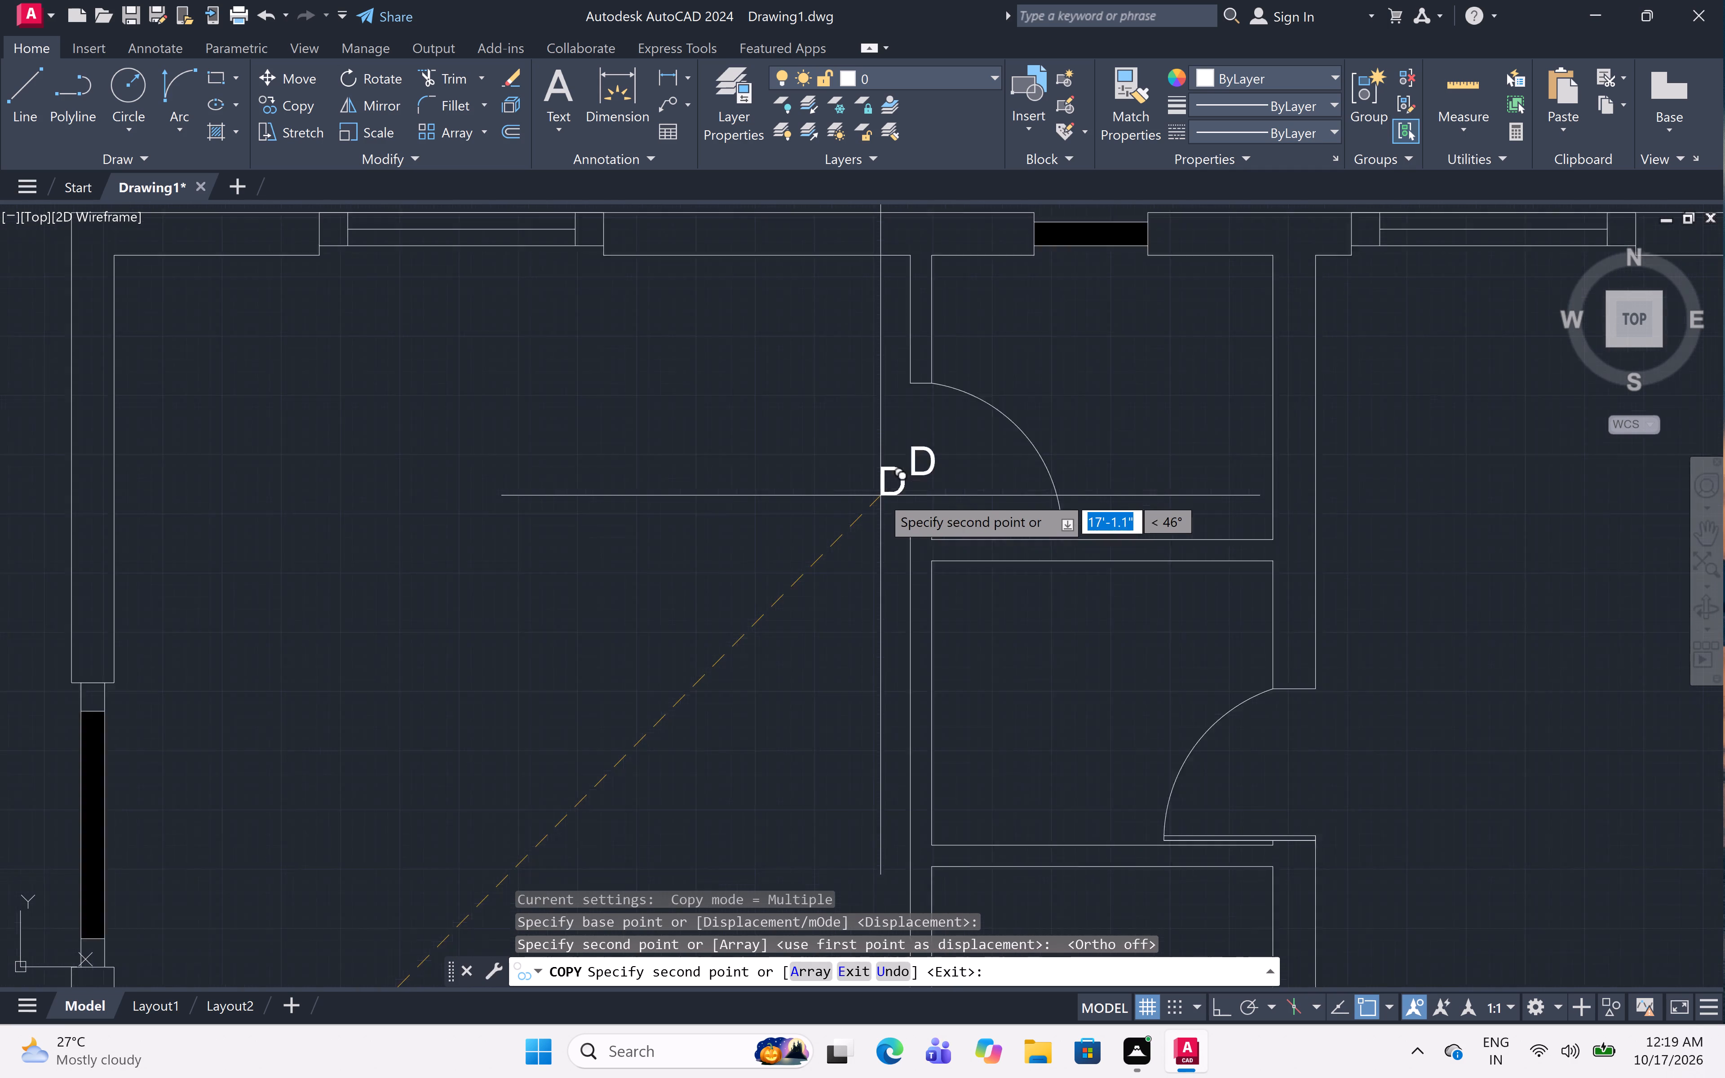
scroll(1037, 608, "up", 4)
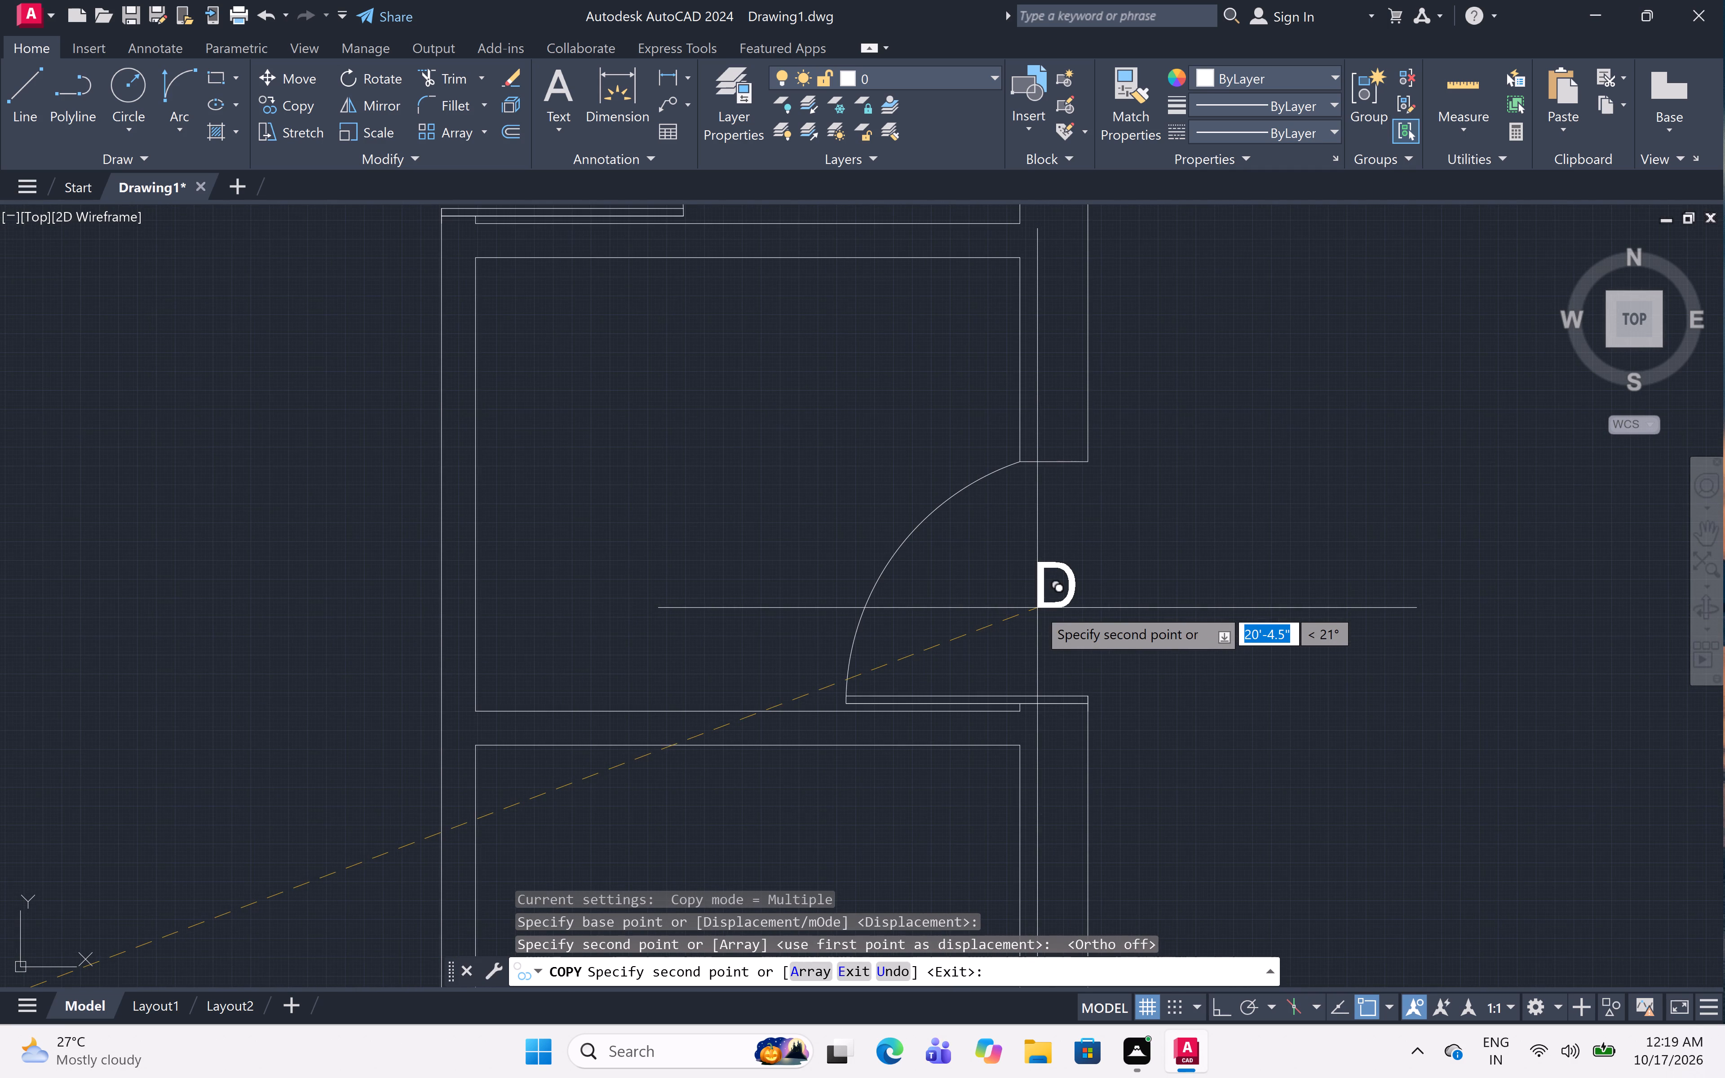
left_click(1019, 604)
scroll(1071, 570, "down", 4)
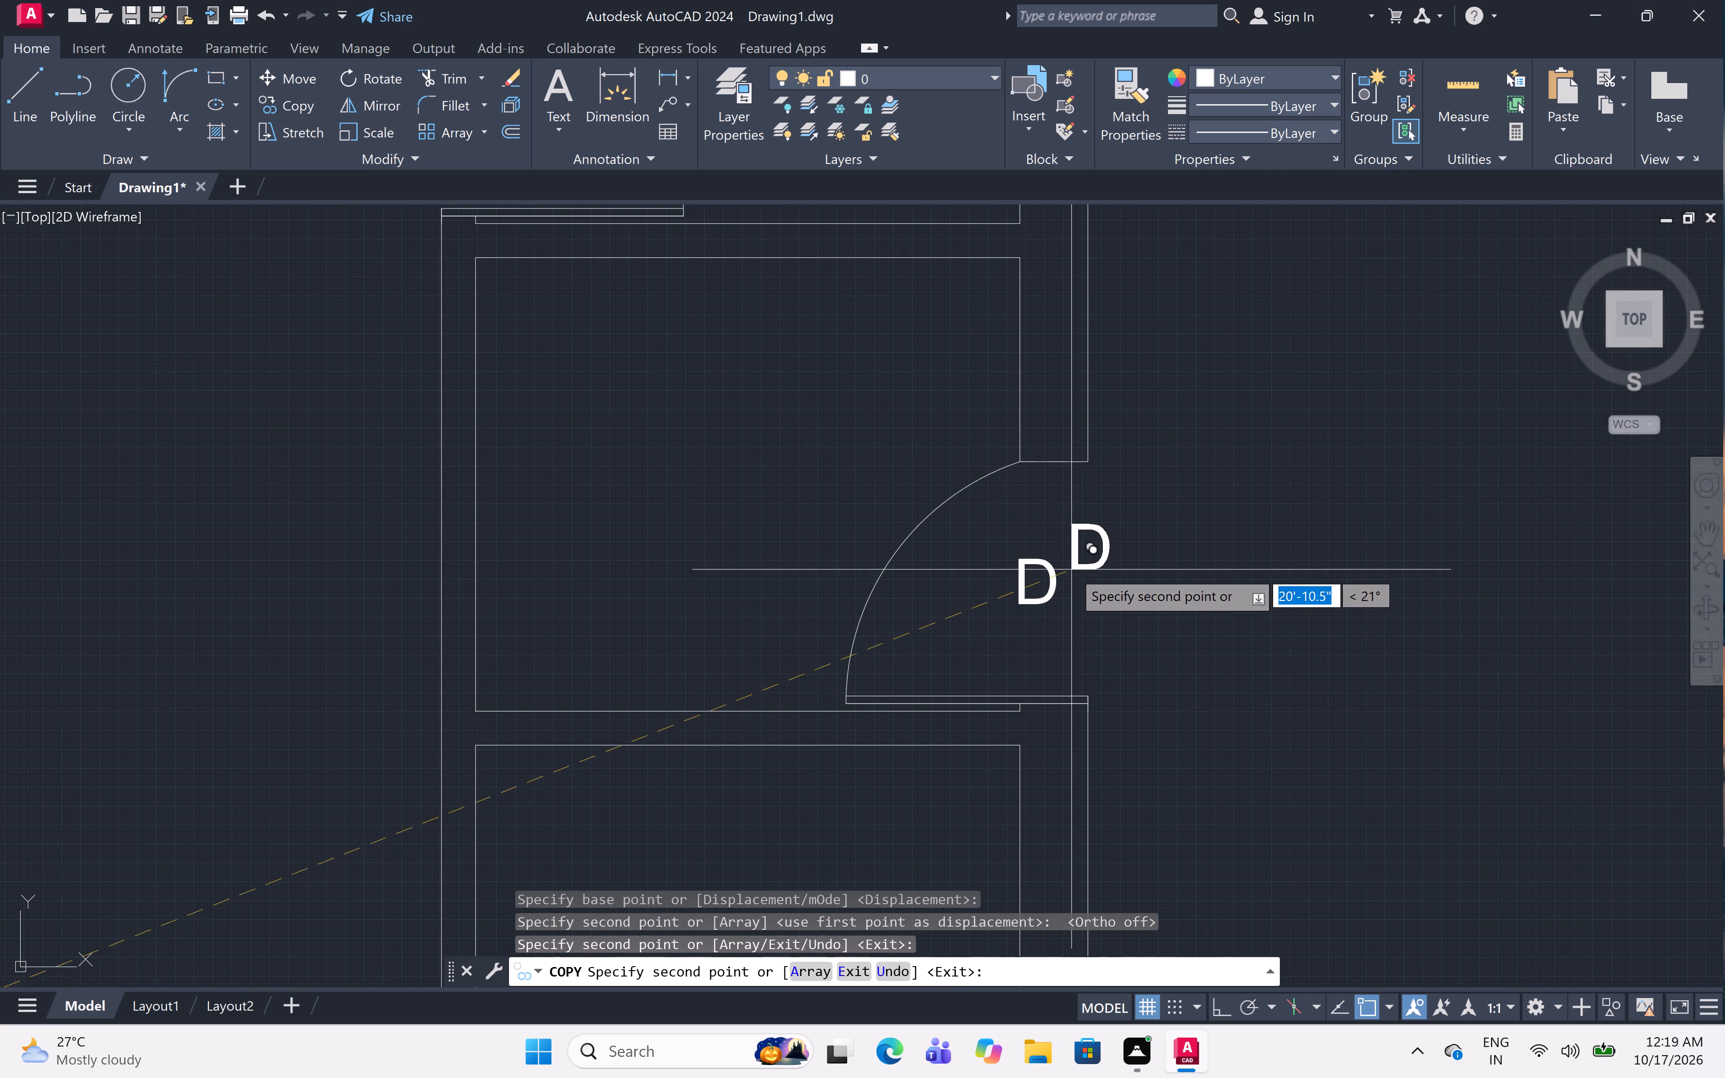
scroll(1071, 570, "down", 2)
scroll(992, 690, "up", 4)
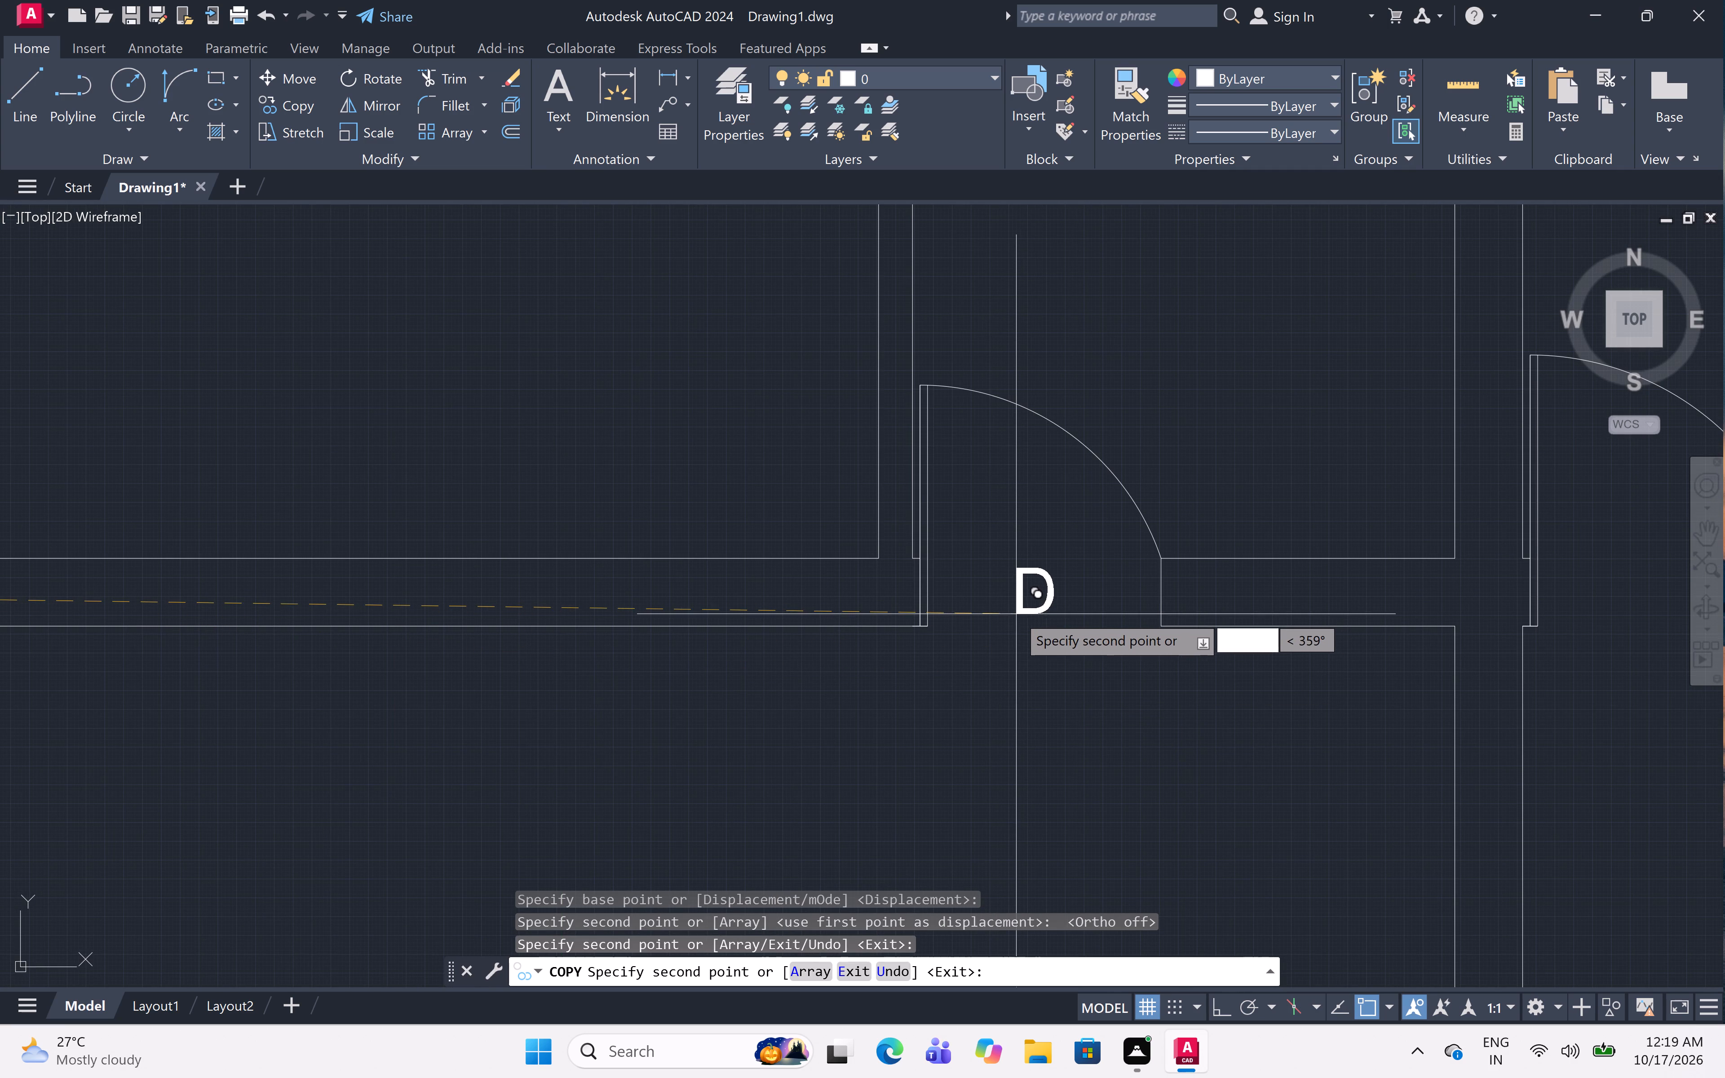
left_click(1017, 610)
scroll(970, 663, "down", 5)
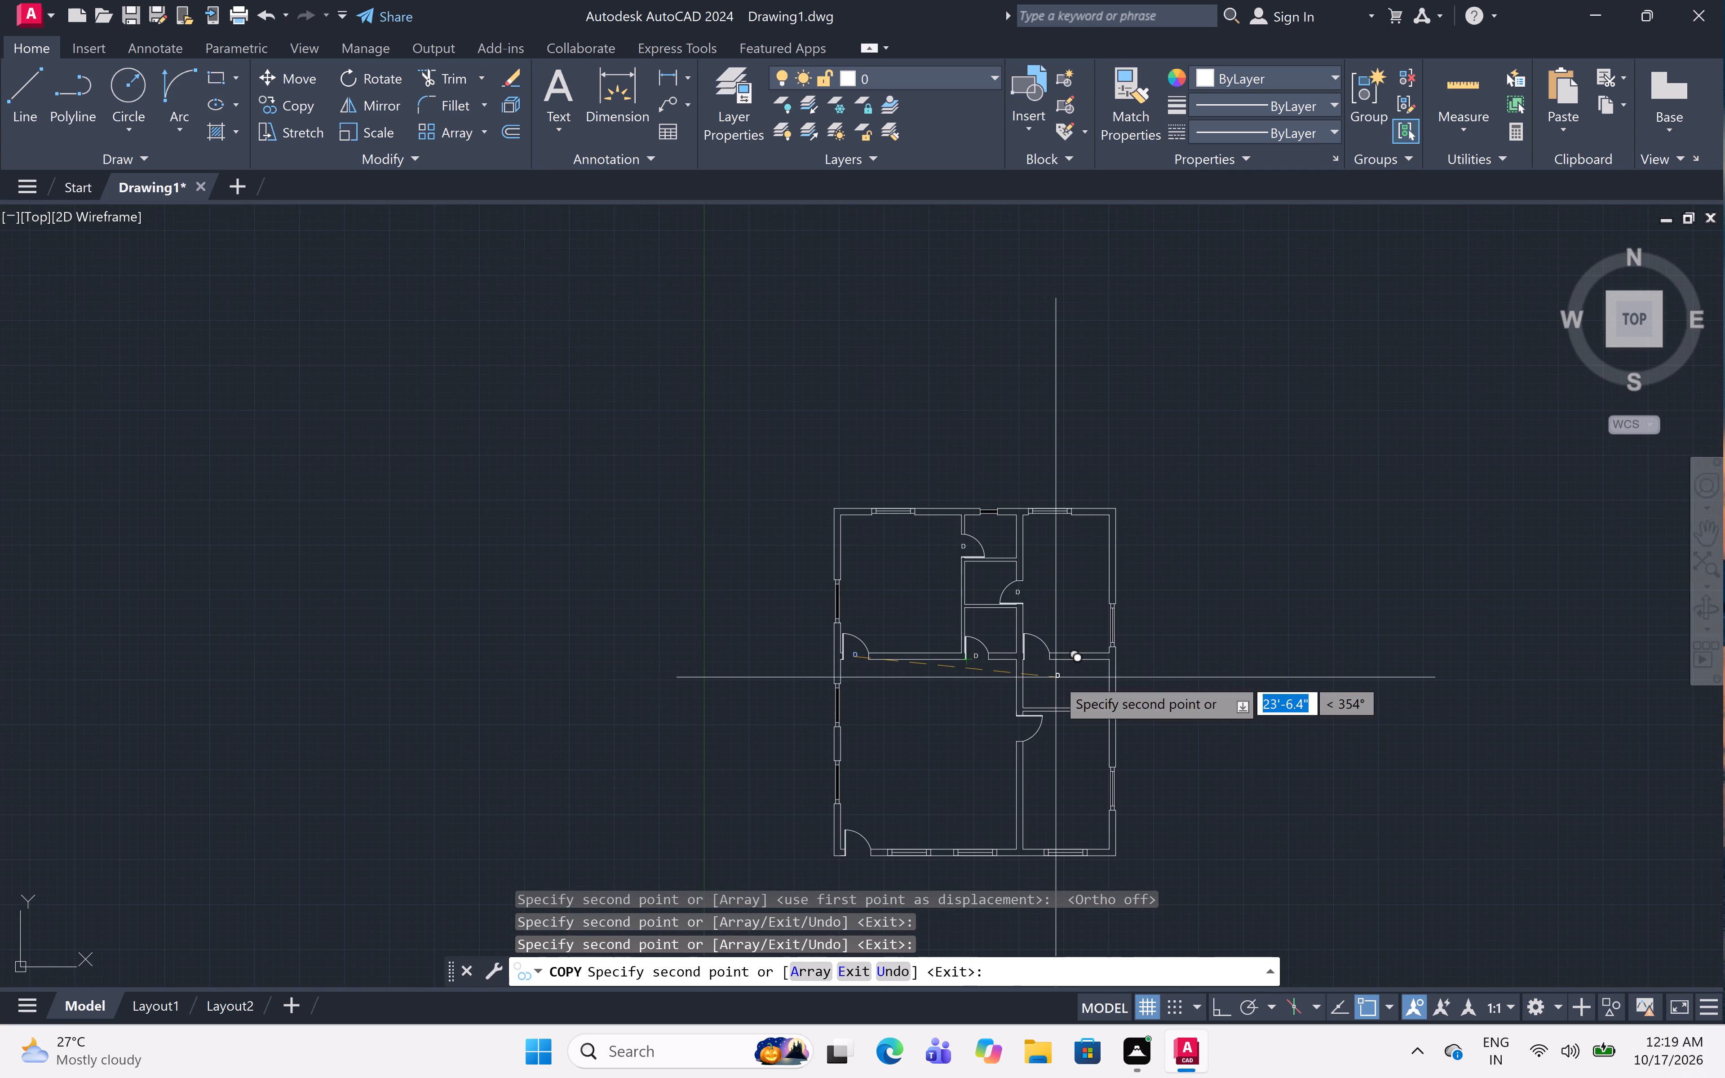
scroll(1031, 659, "up", 5)
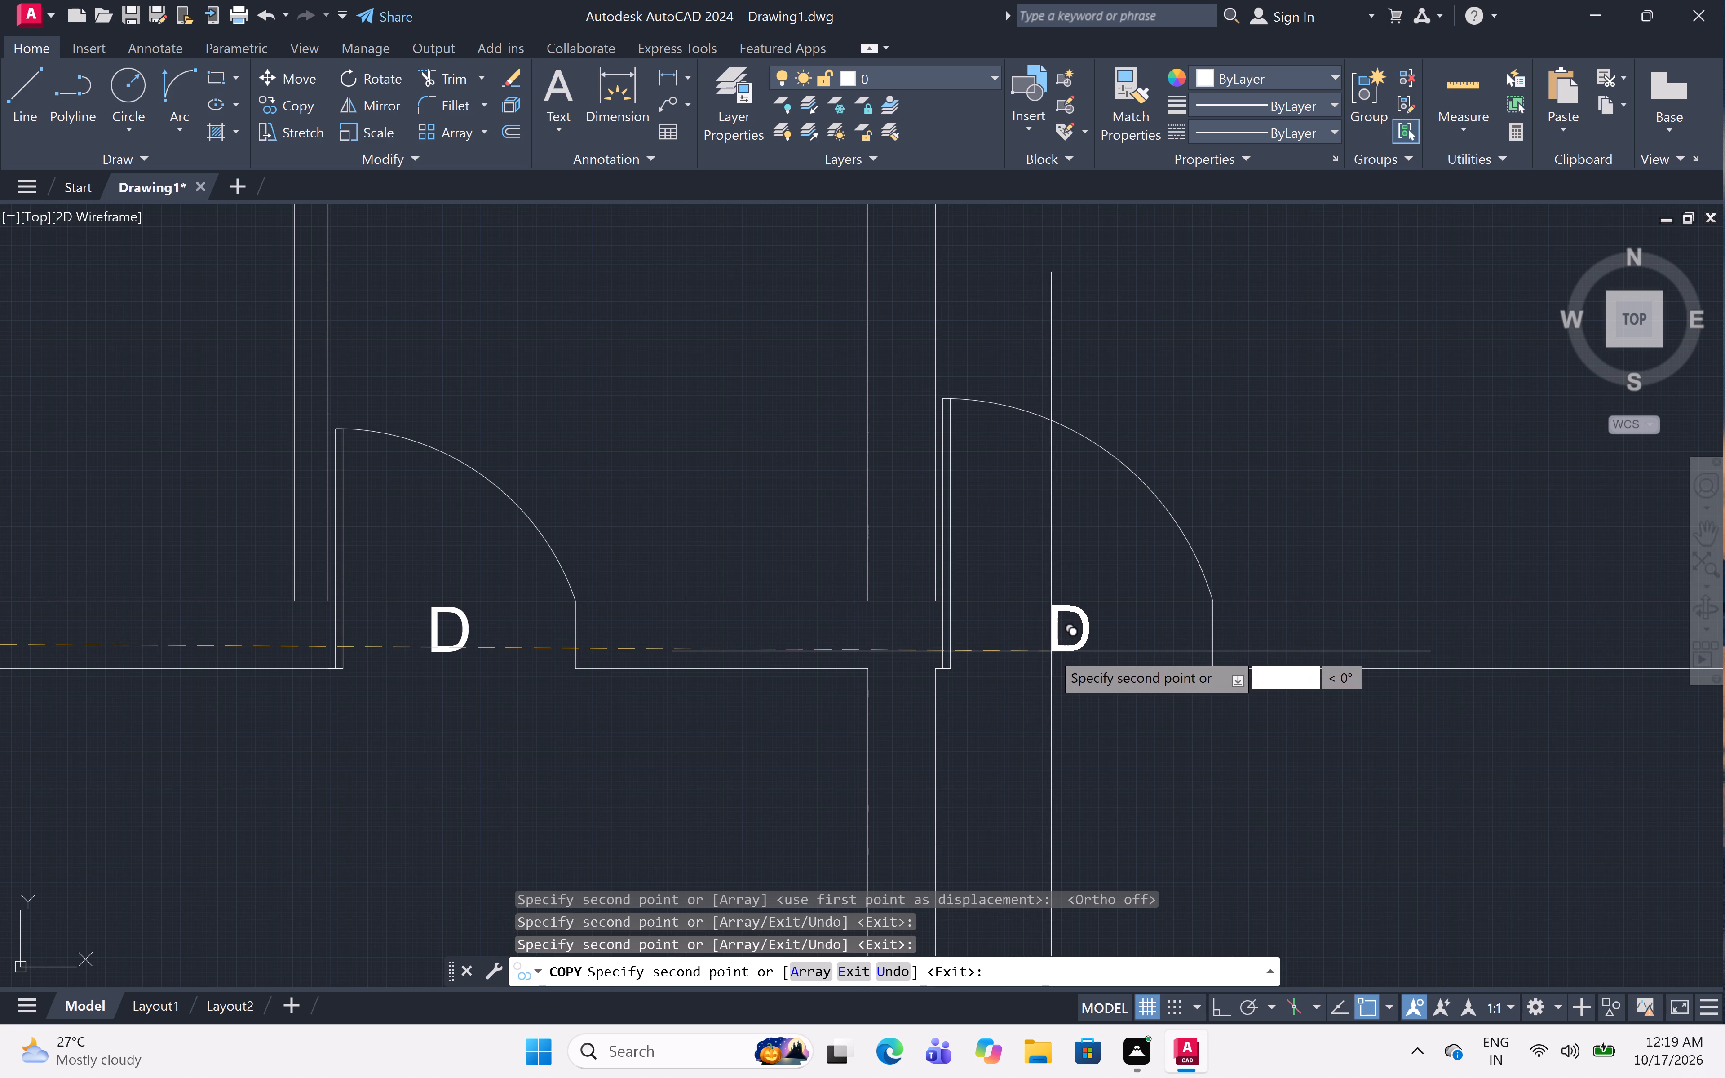
left_click(1045, 651)
Copy the D label into the door openings of the lower-right room and the large lower-left room's bottom wall, and finish copying.
scroll(1049, 604, "down", 4)
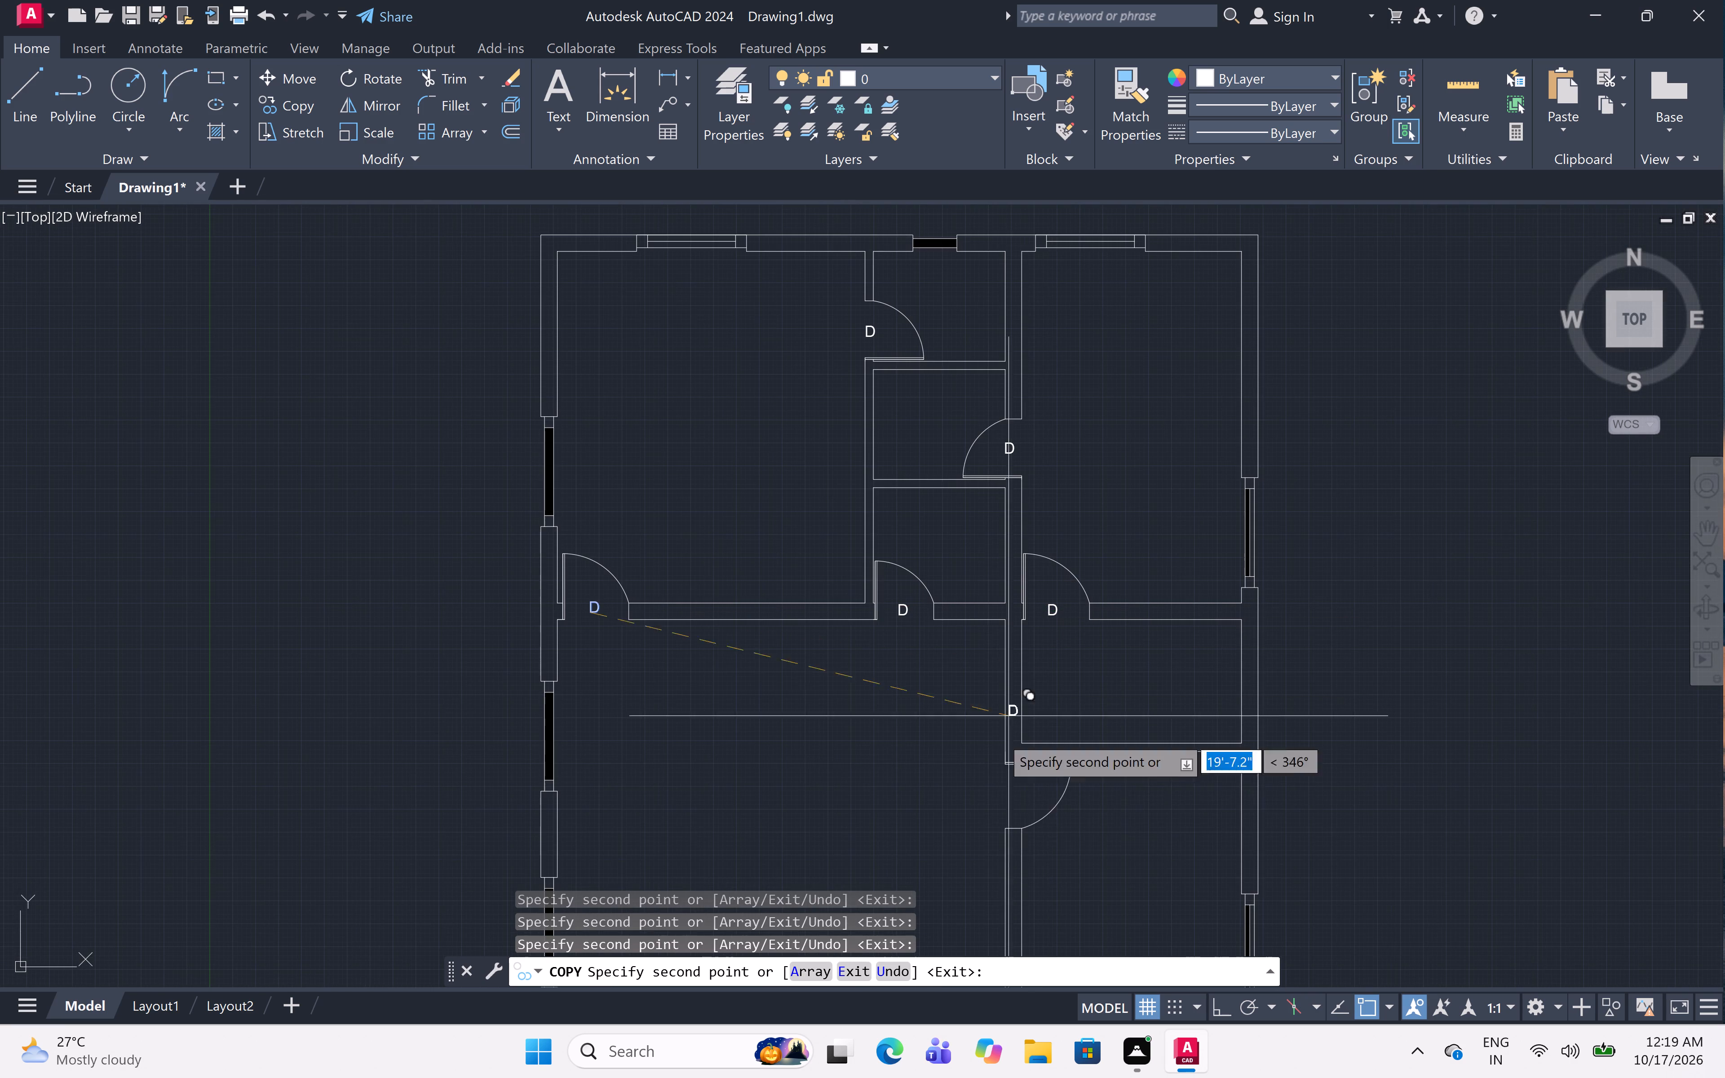
scroll(1009, 817, "up", 3)
middle_click_drag(1035, 791, 995, 697)
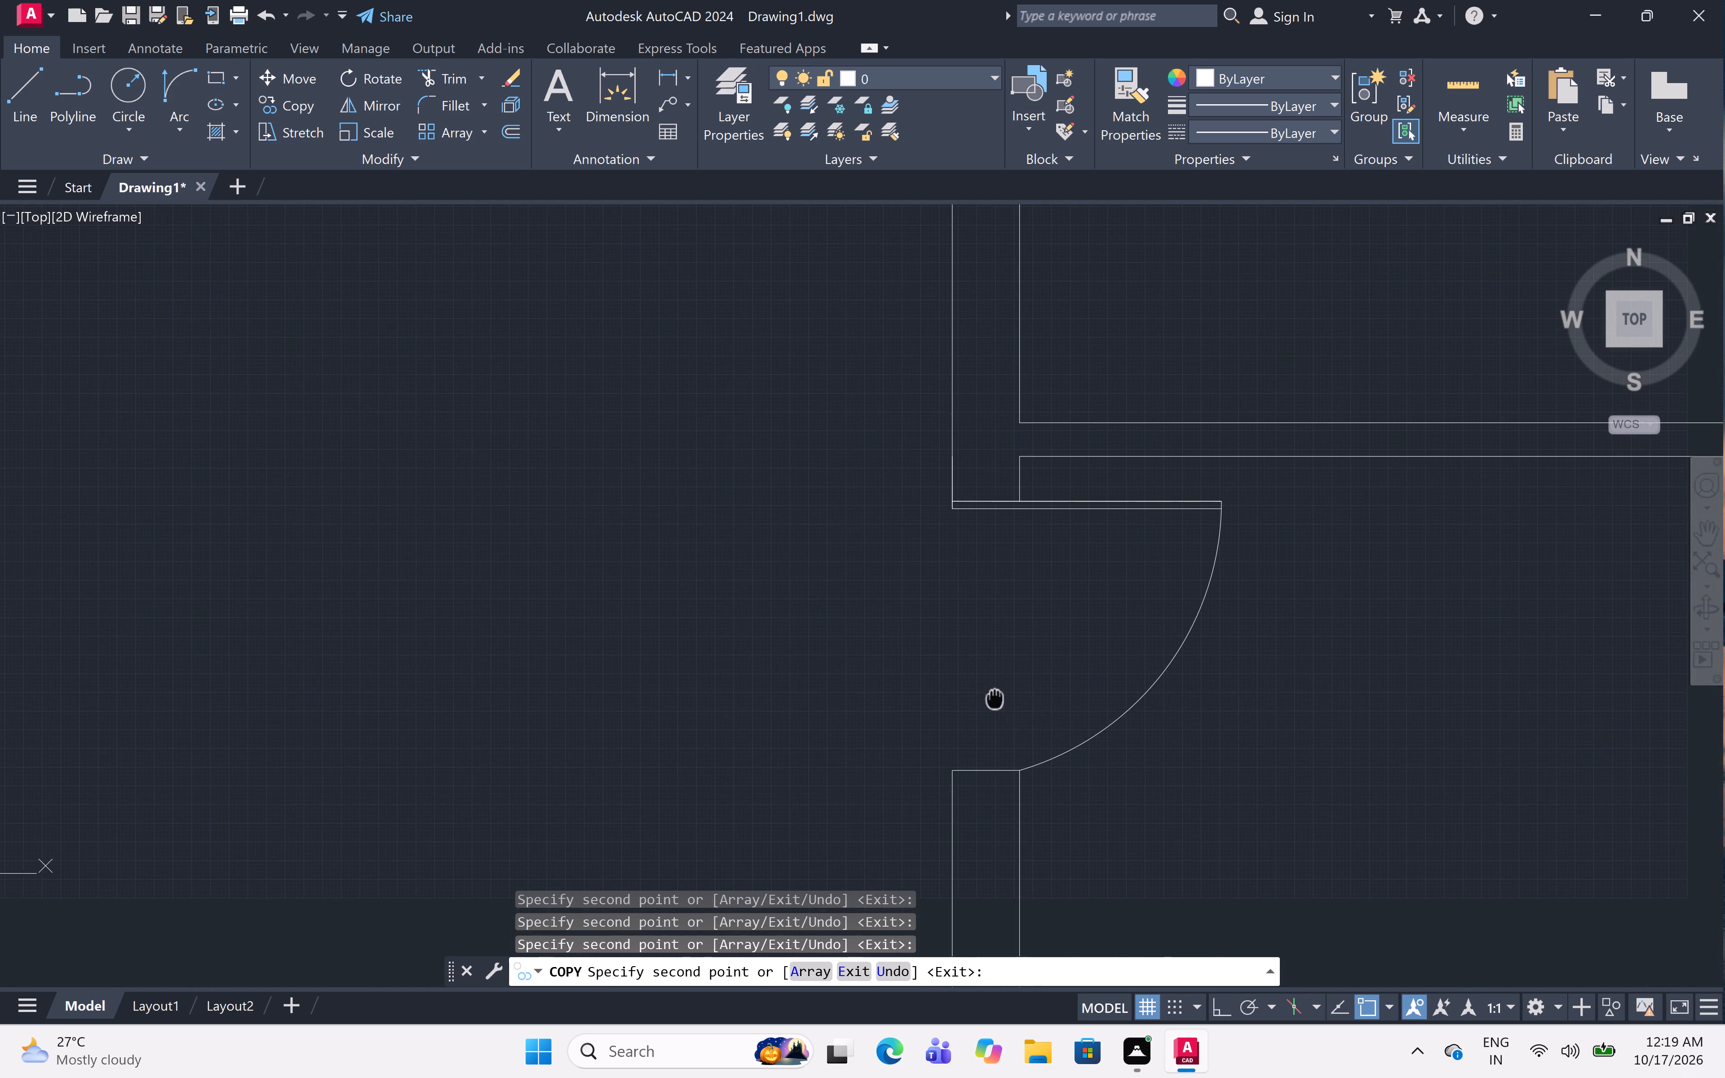
left_click(977, 661)
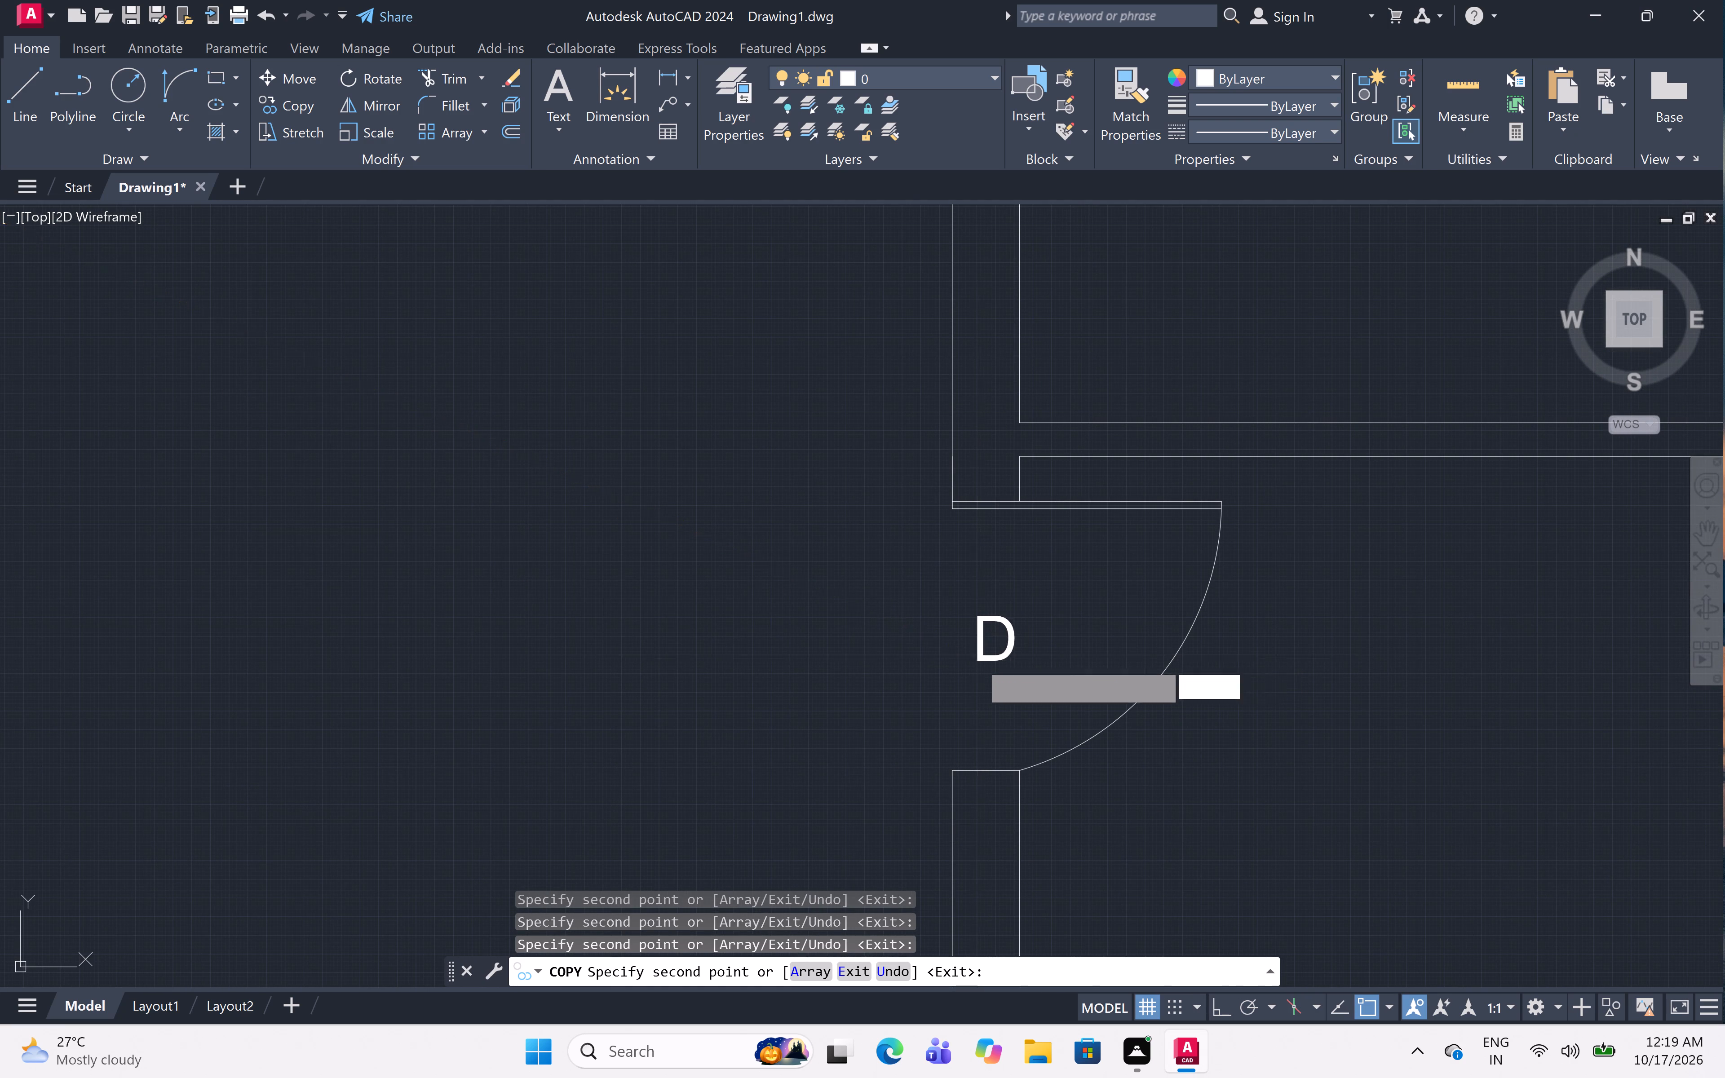
scroll(950, 612, "down", 6)
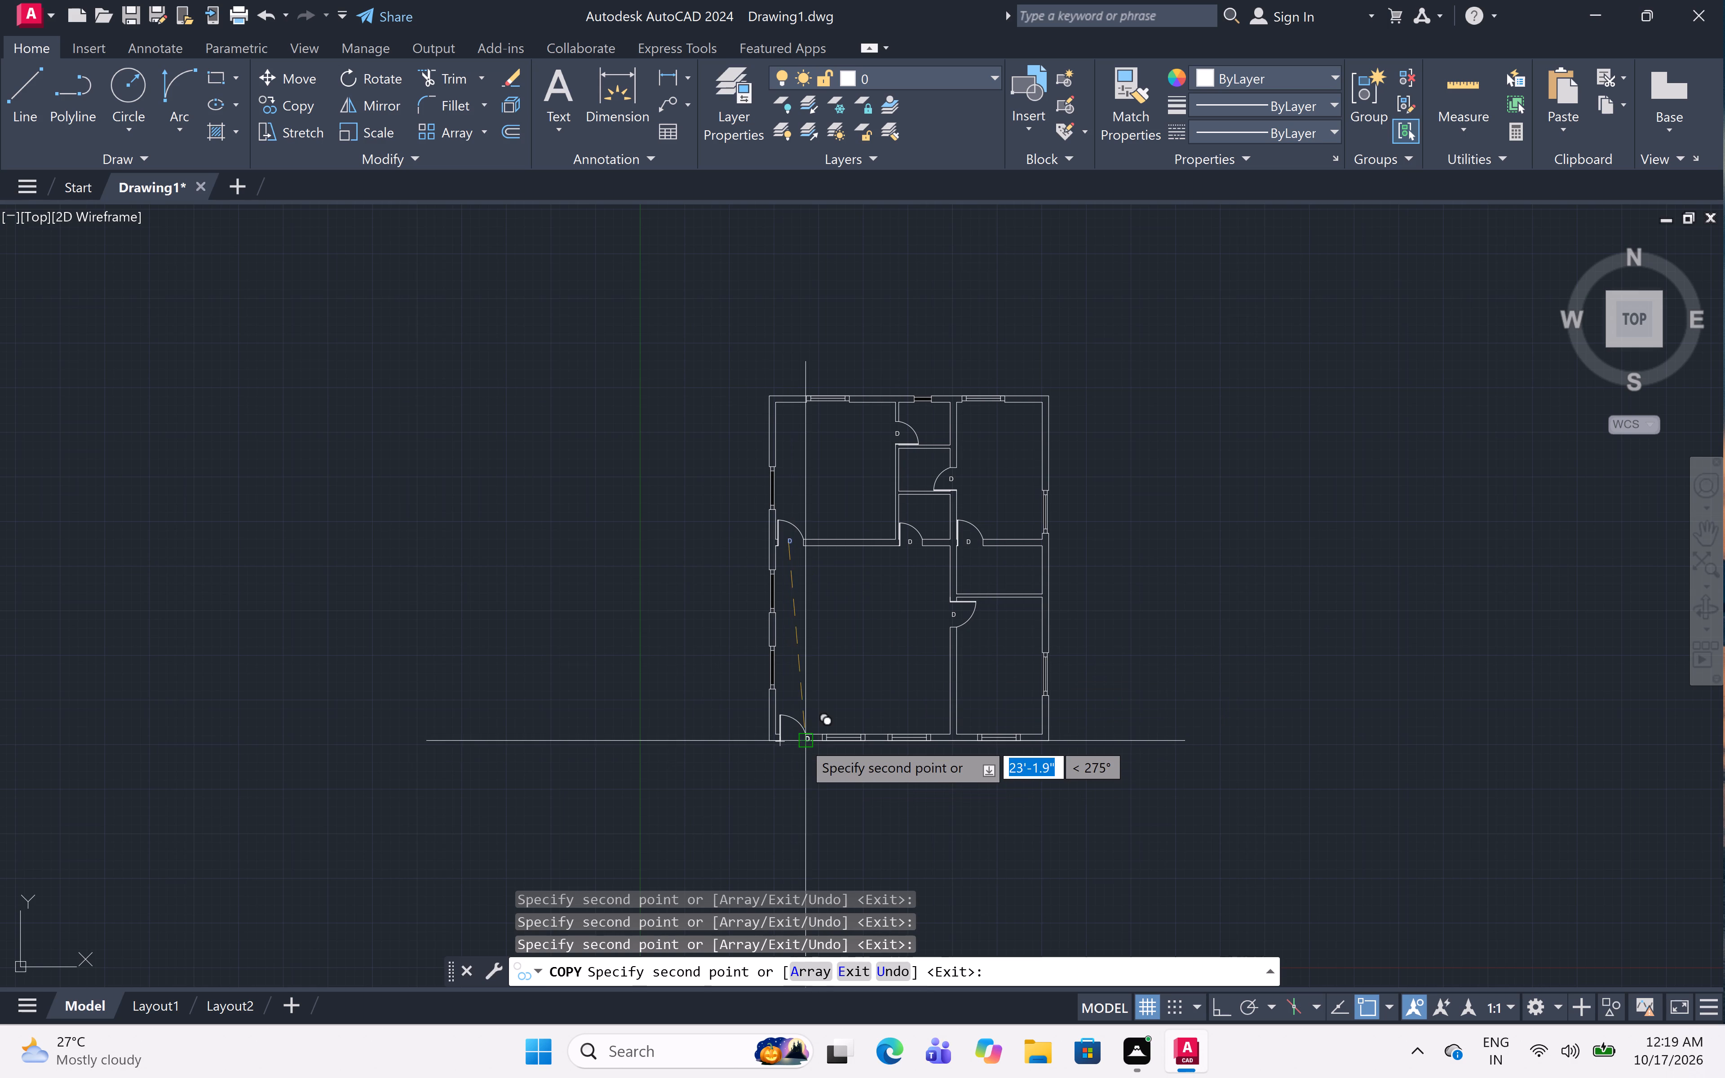
scroll(775, 746, "up", 6)
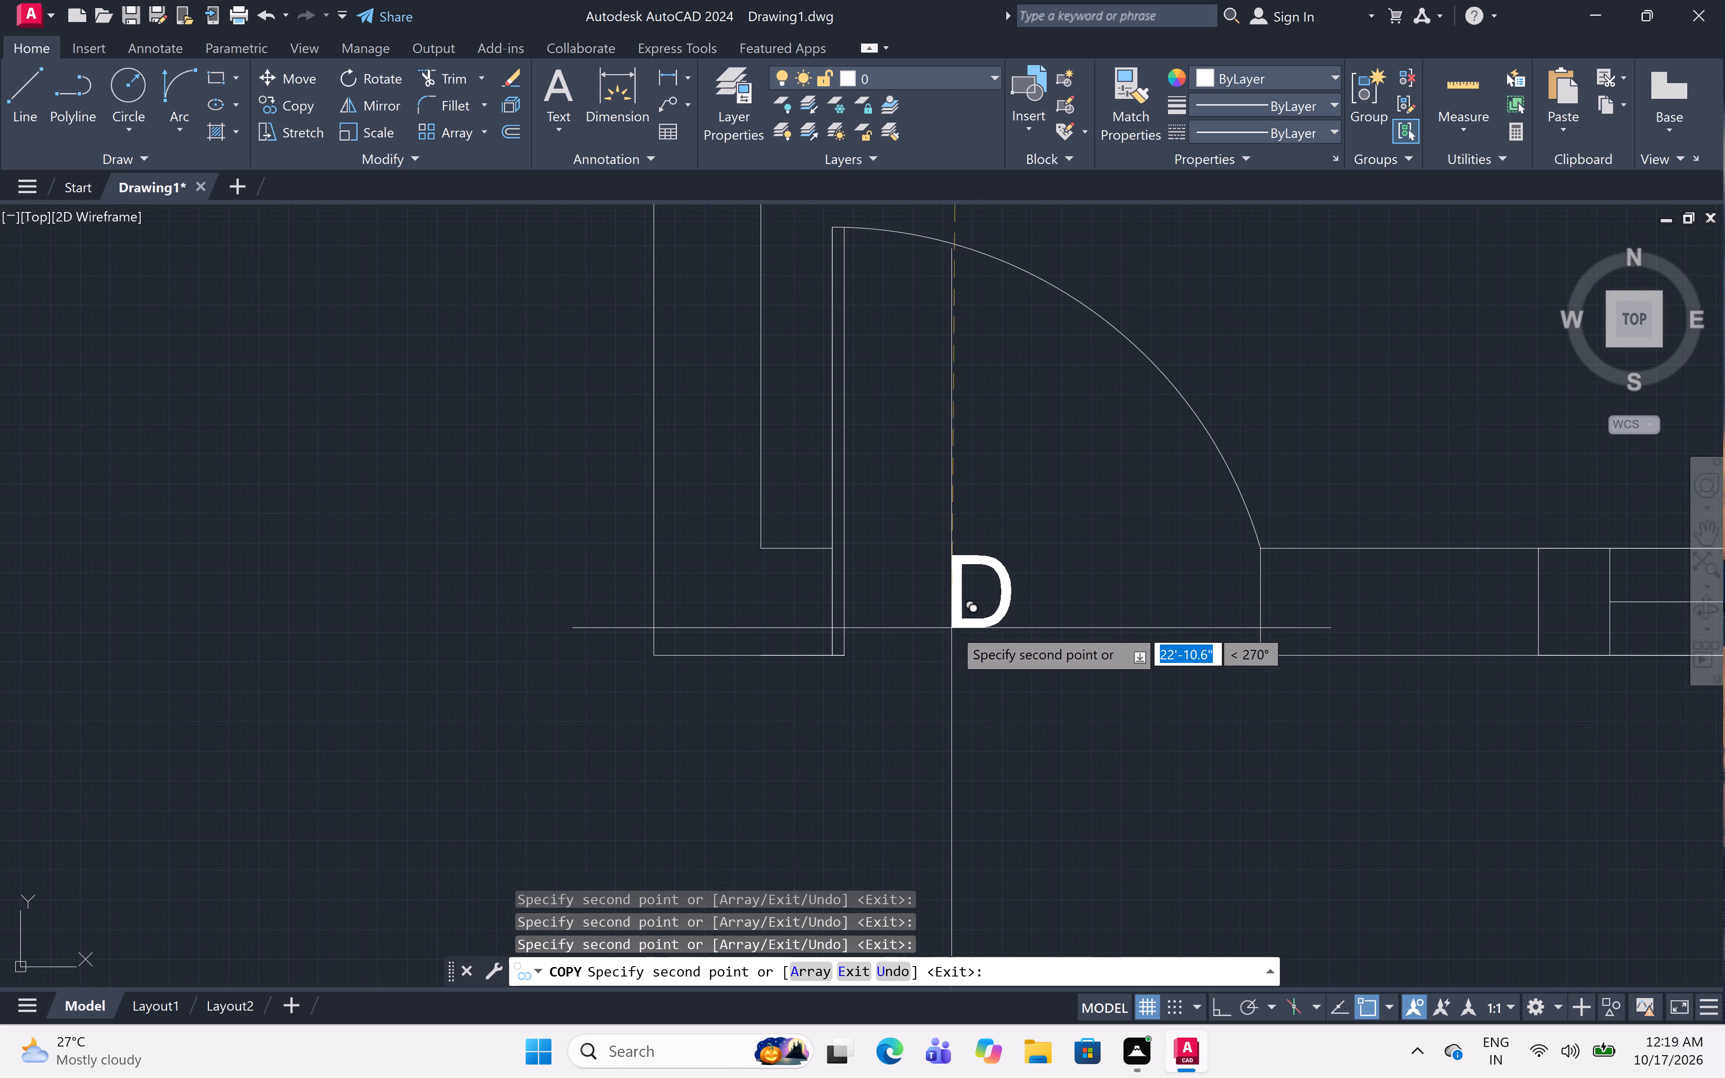
left_click(995, 628)
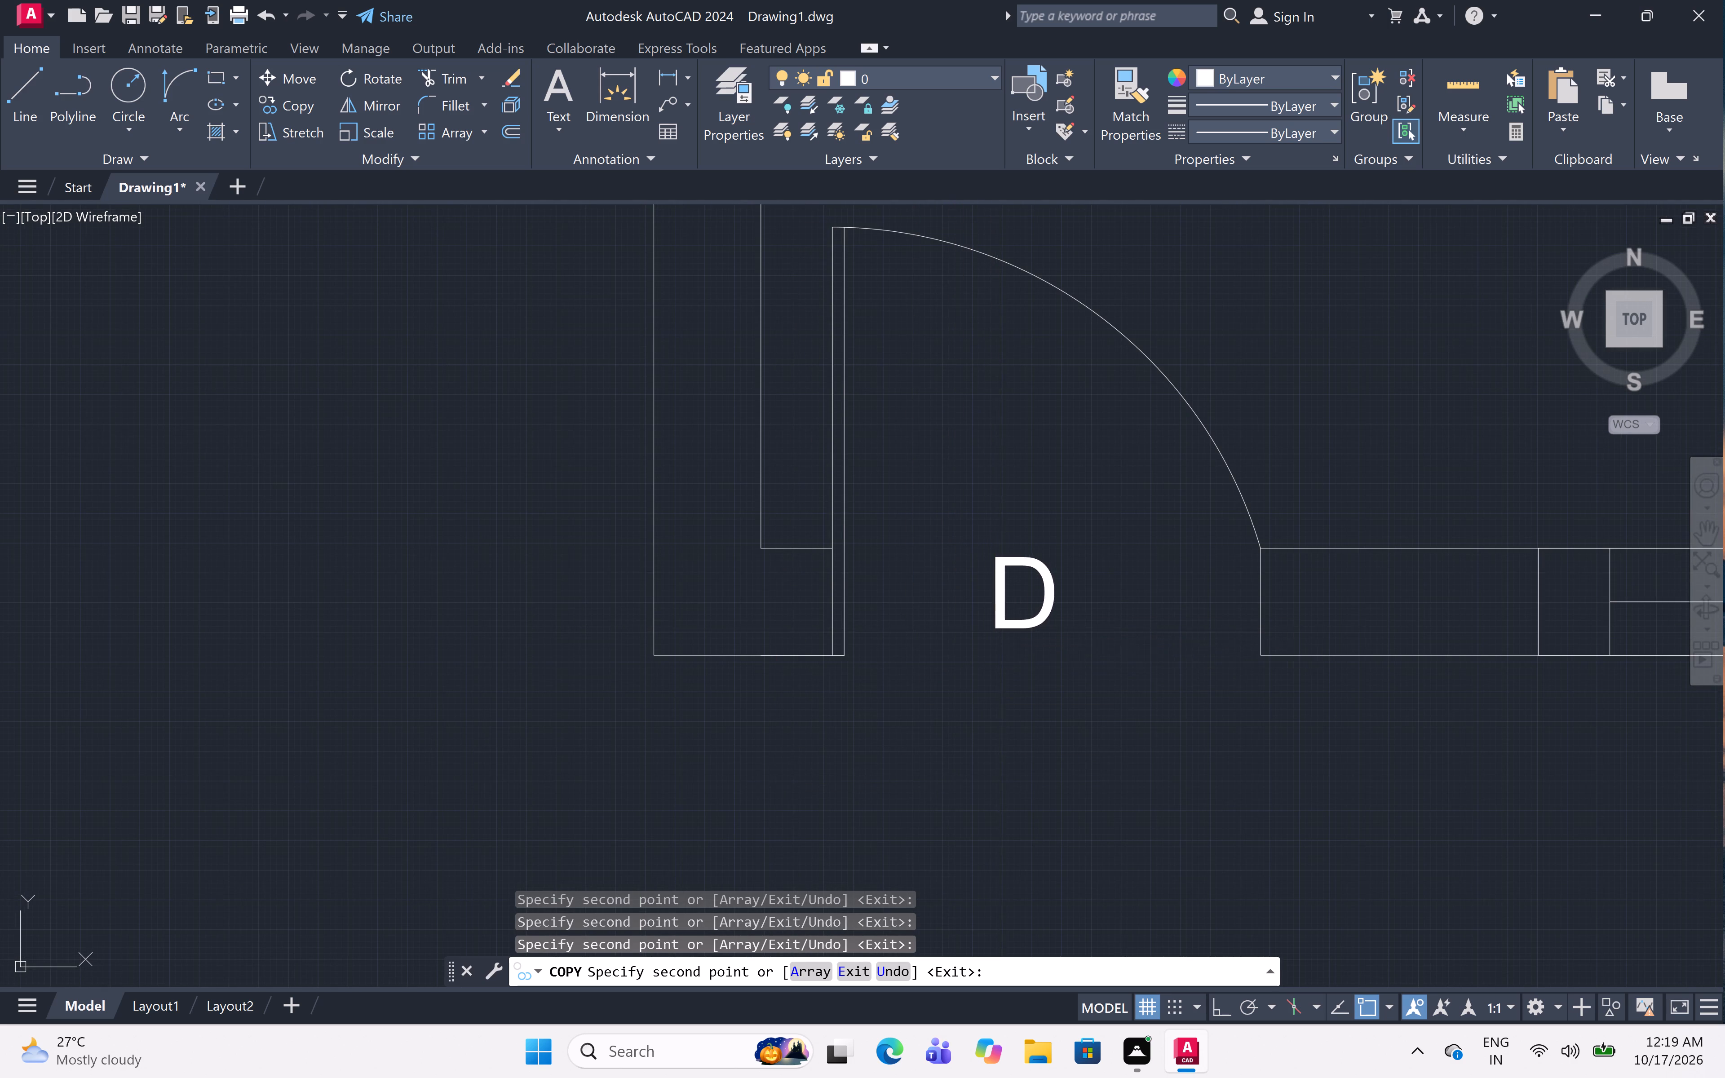
scroll(1007, 572, "down", 6)
middle_click_drag(1084, 473, 986, 640)
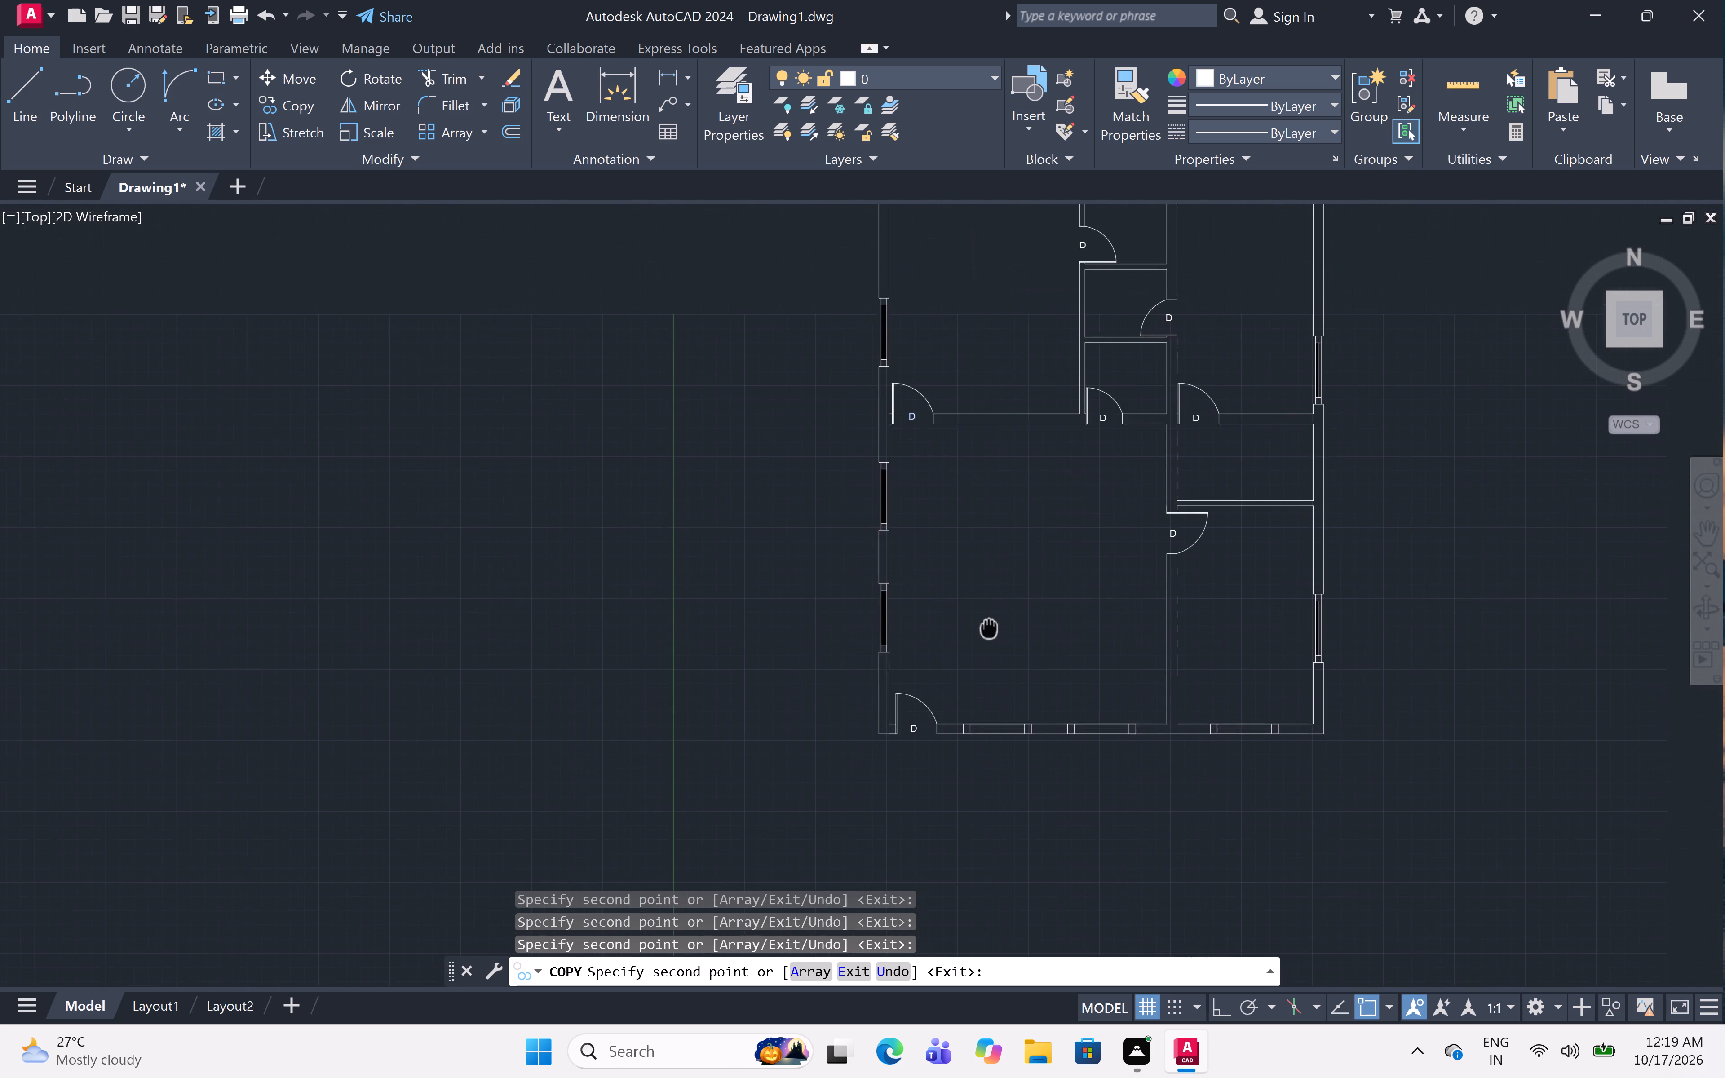
middle_click_drag(986, 640, 970, 697)
key("Escape")
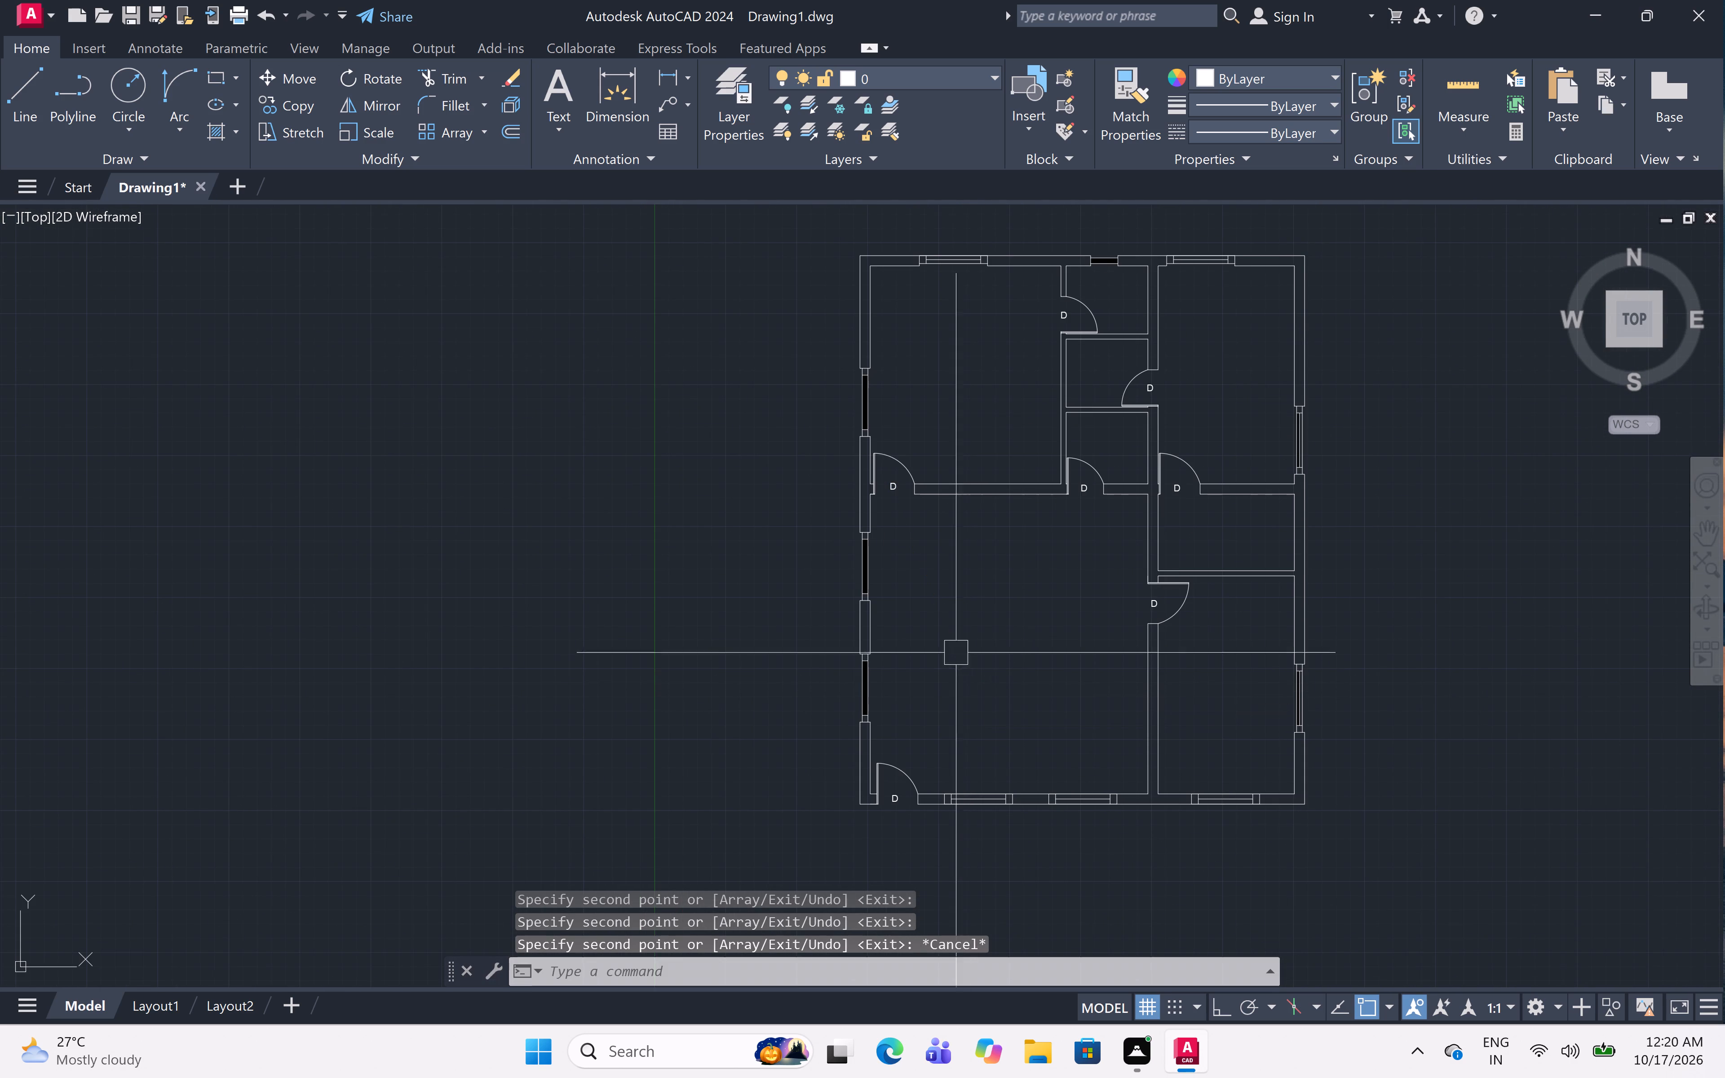
Add the multiline text label "W" just outside the window in the upper-left room's top wall.
middle_click_drag(957, 642, 955, 775)
scroll(956, 334, "up", 3)
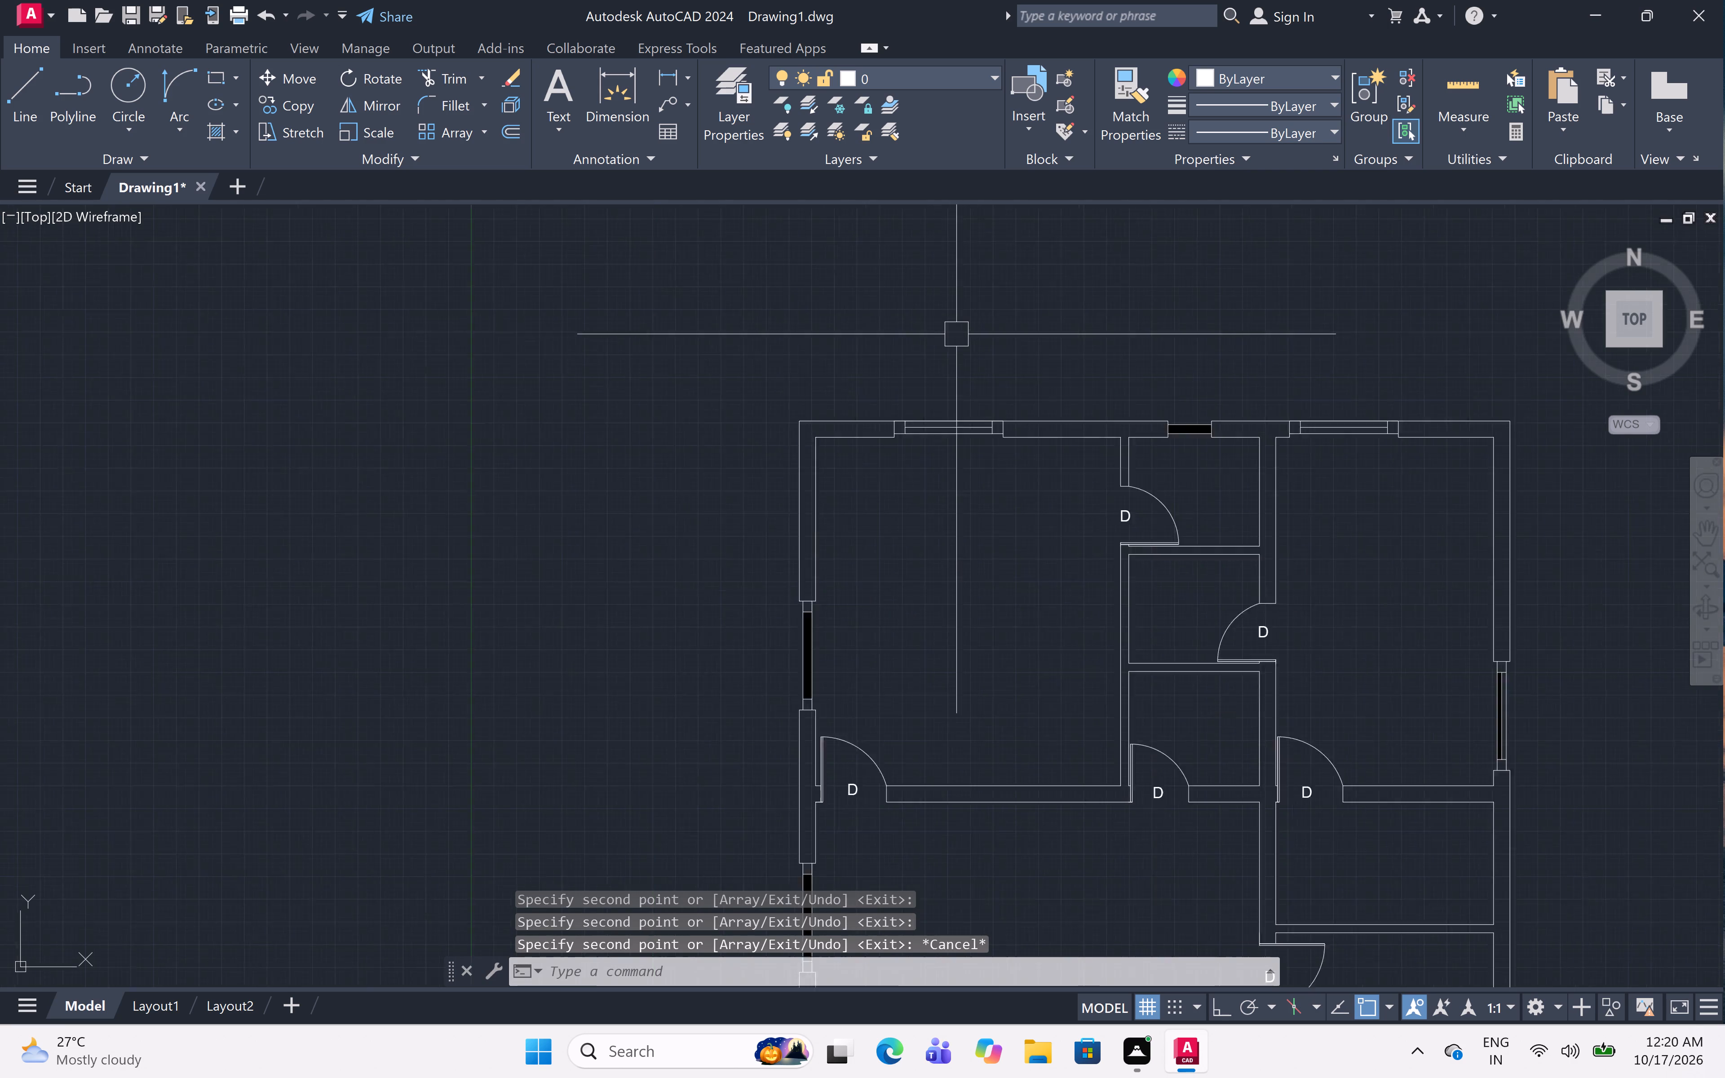
type("MT")
key("space")
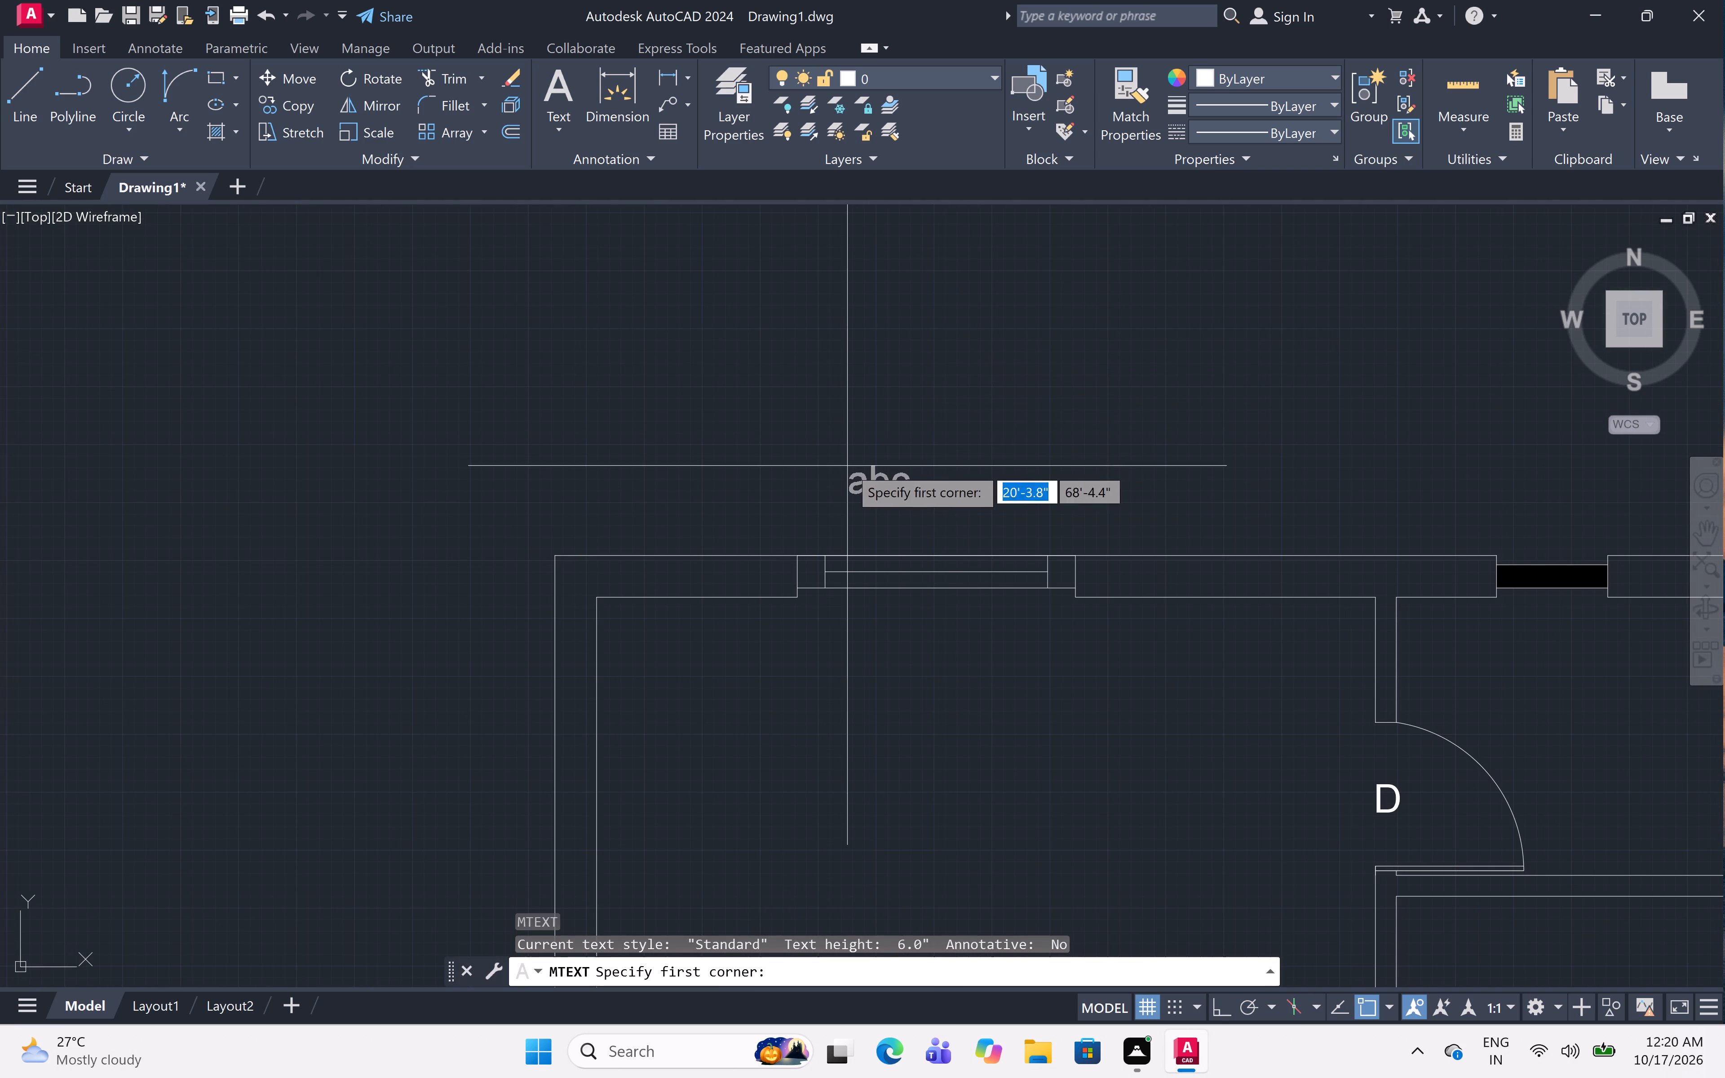
left_click(901, 468)
left_click(950, 526)
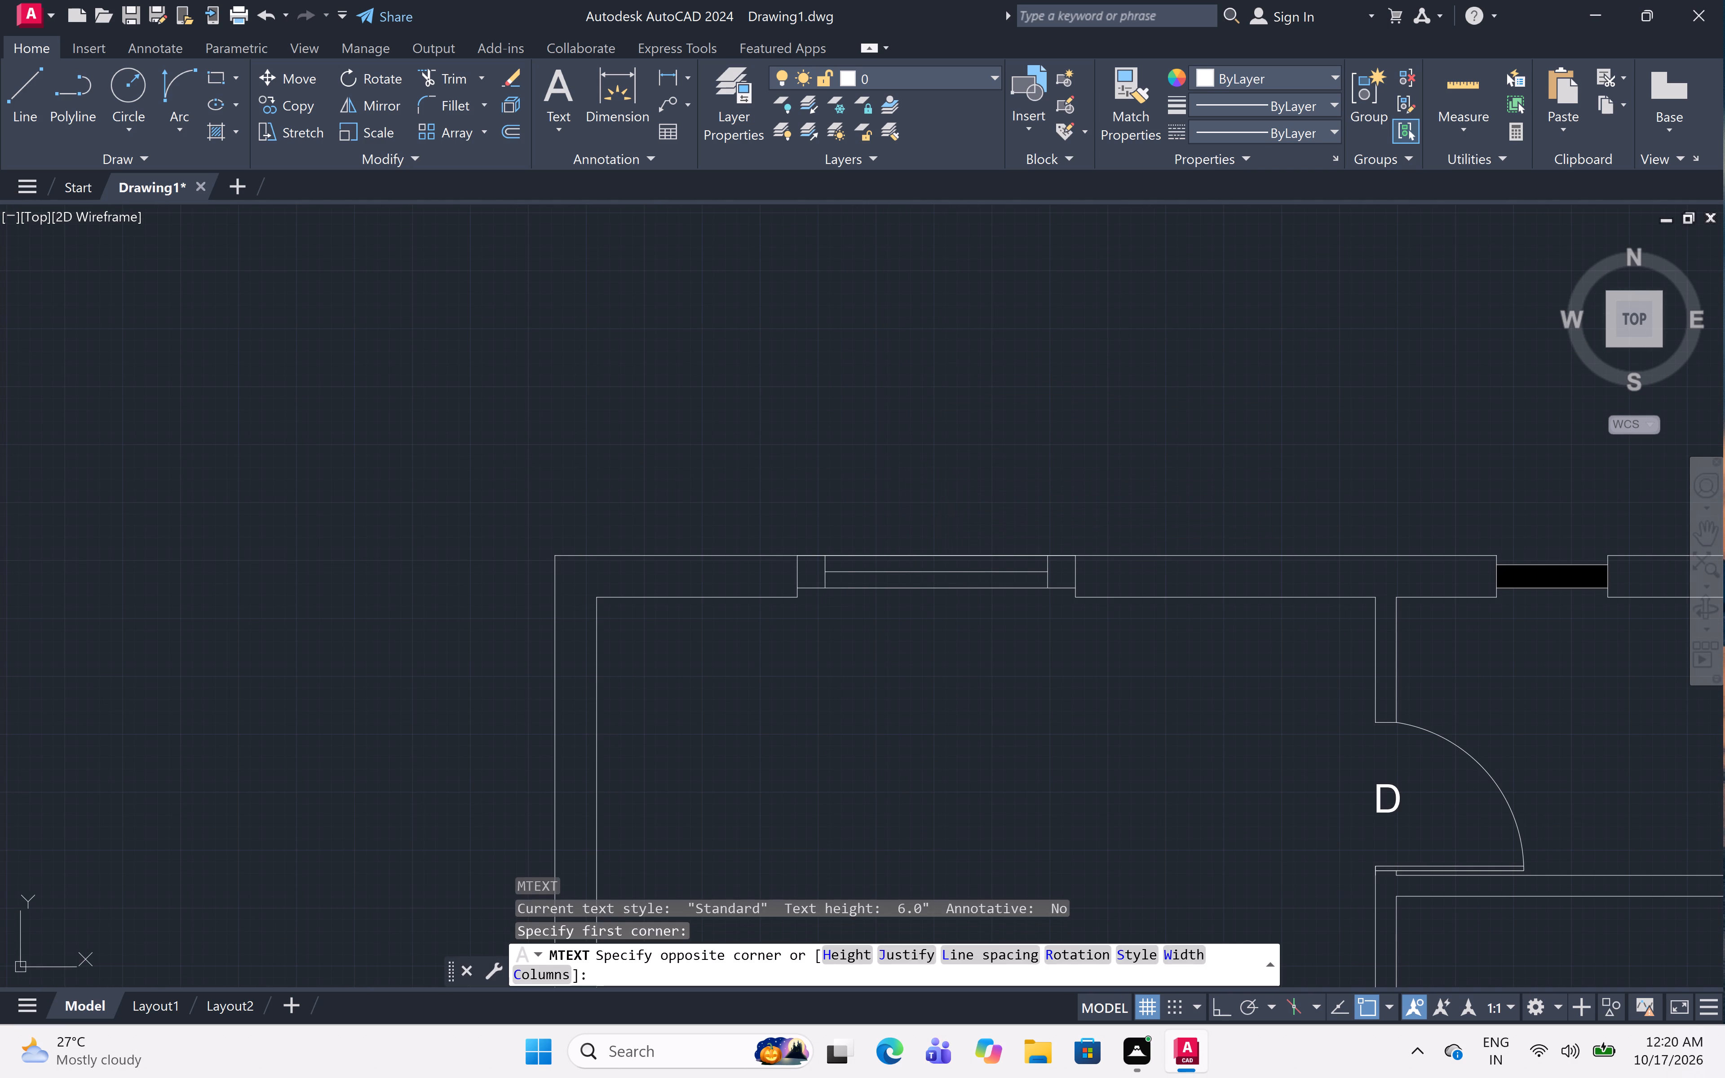
key("w")
left_click(983, 505)
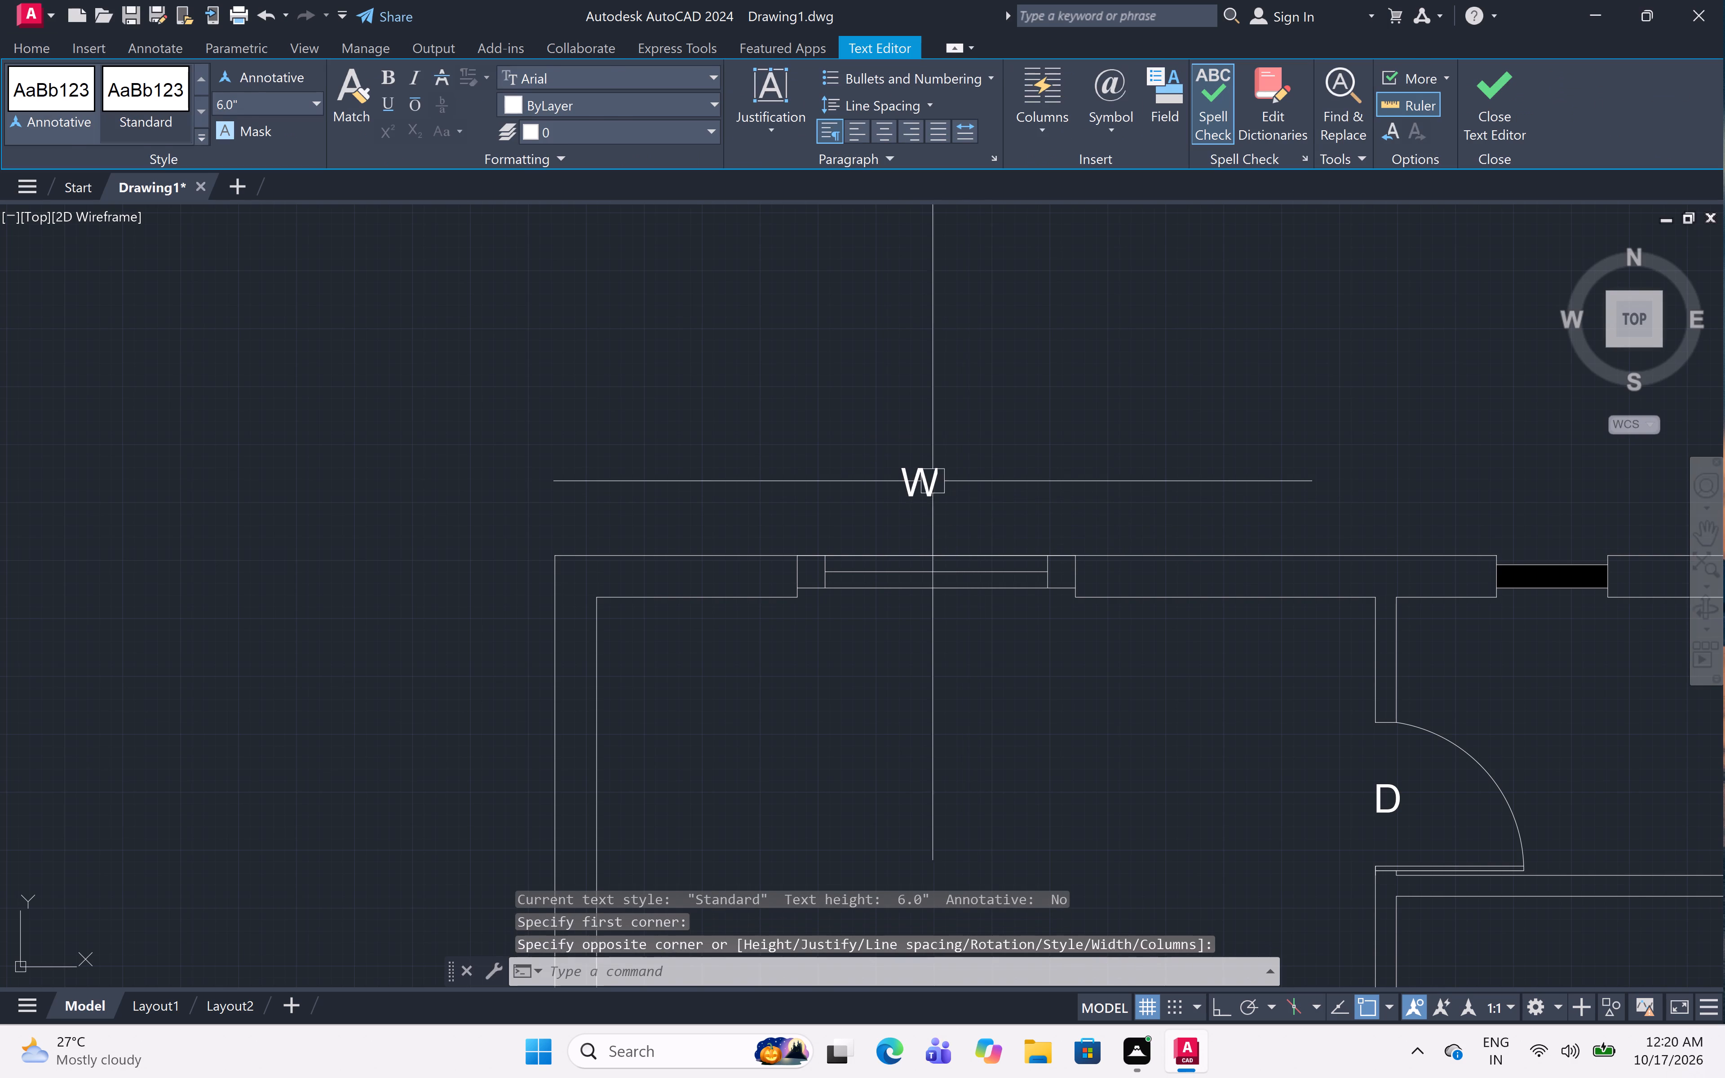
Move the W label closer to the top wall and roughly centre it above the upper-left room's window.
left_click(917, 478)
type("M")
key("space")
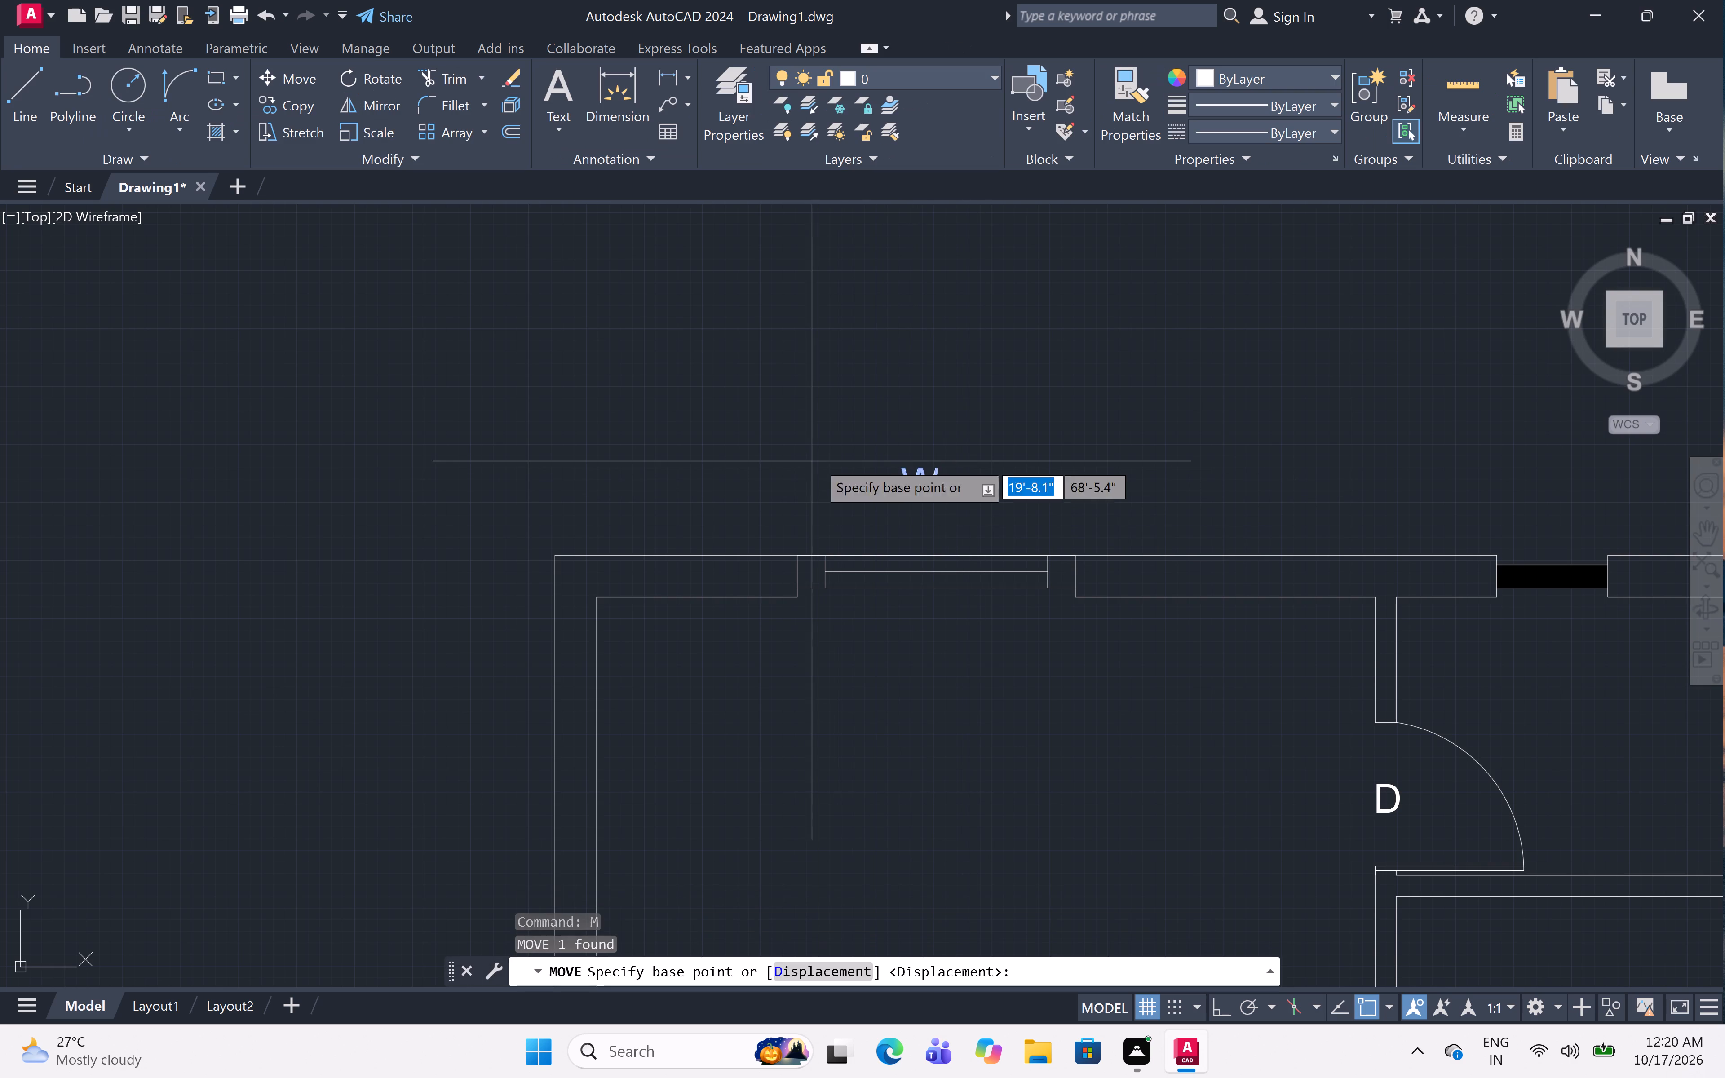
left_click(918, 477)
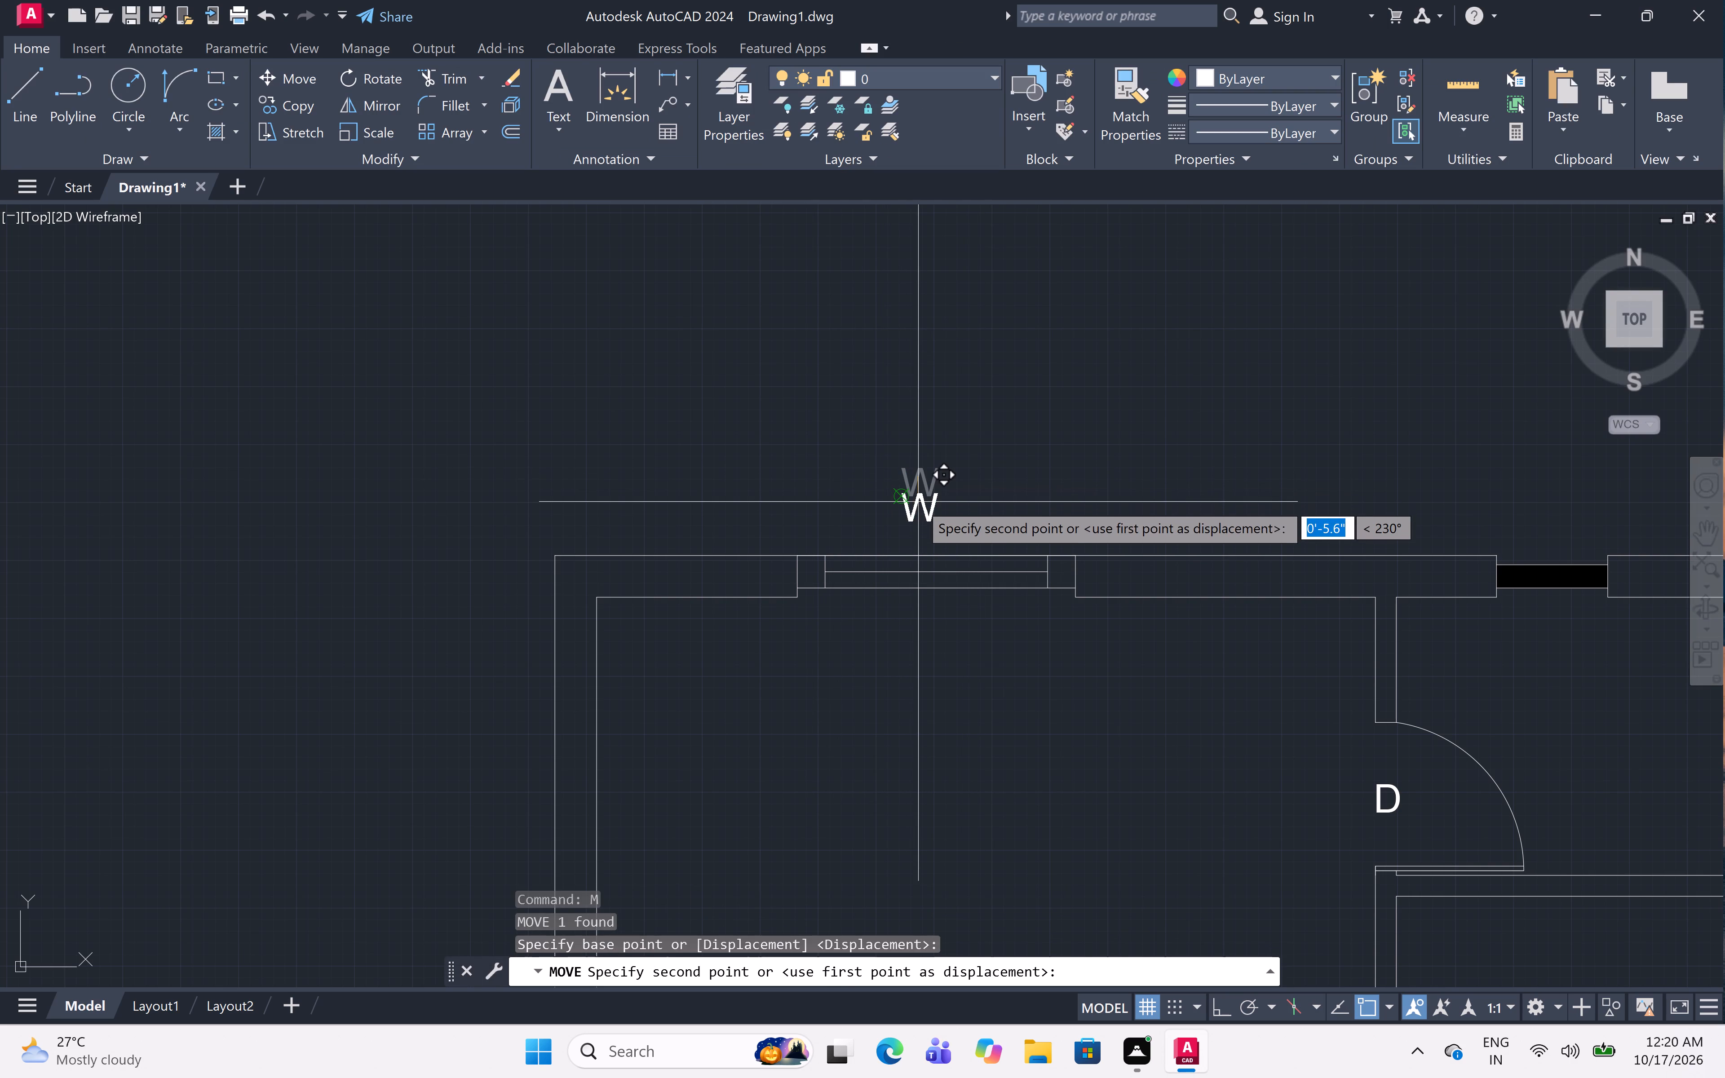
left_click(920, 507)
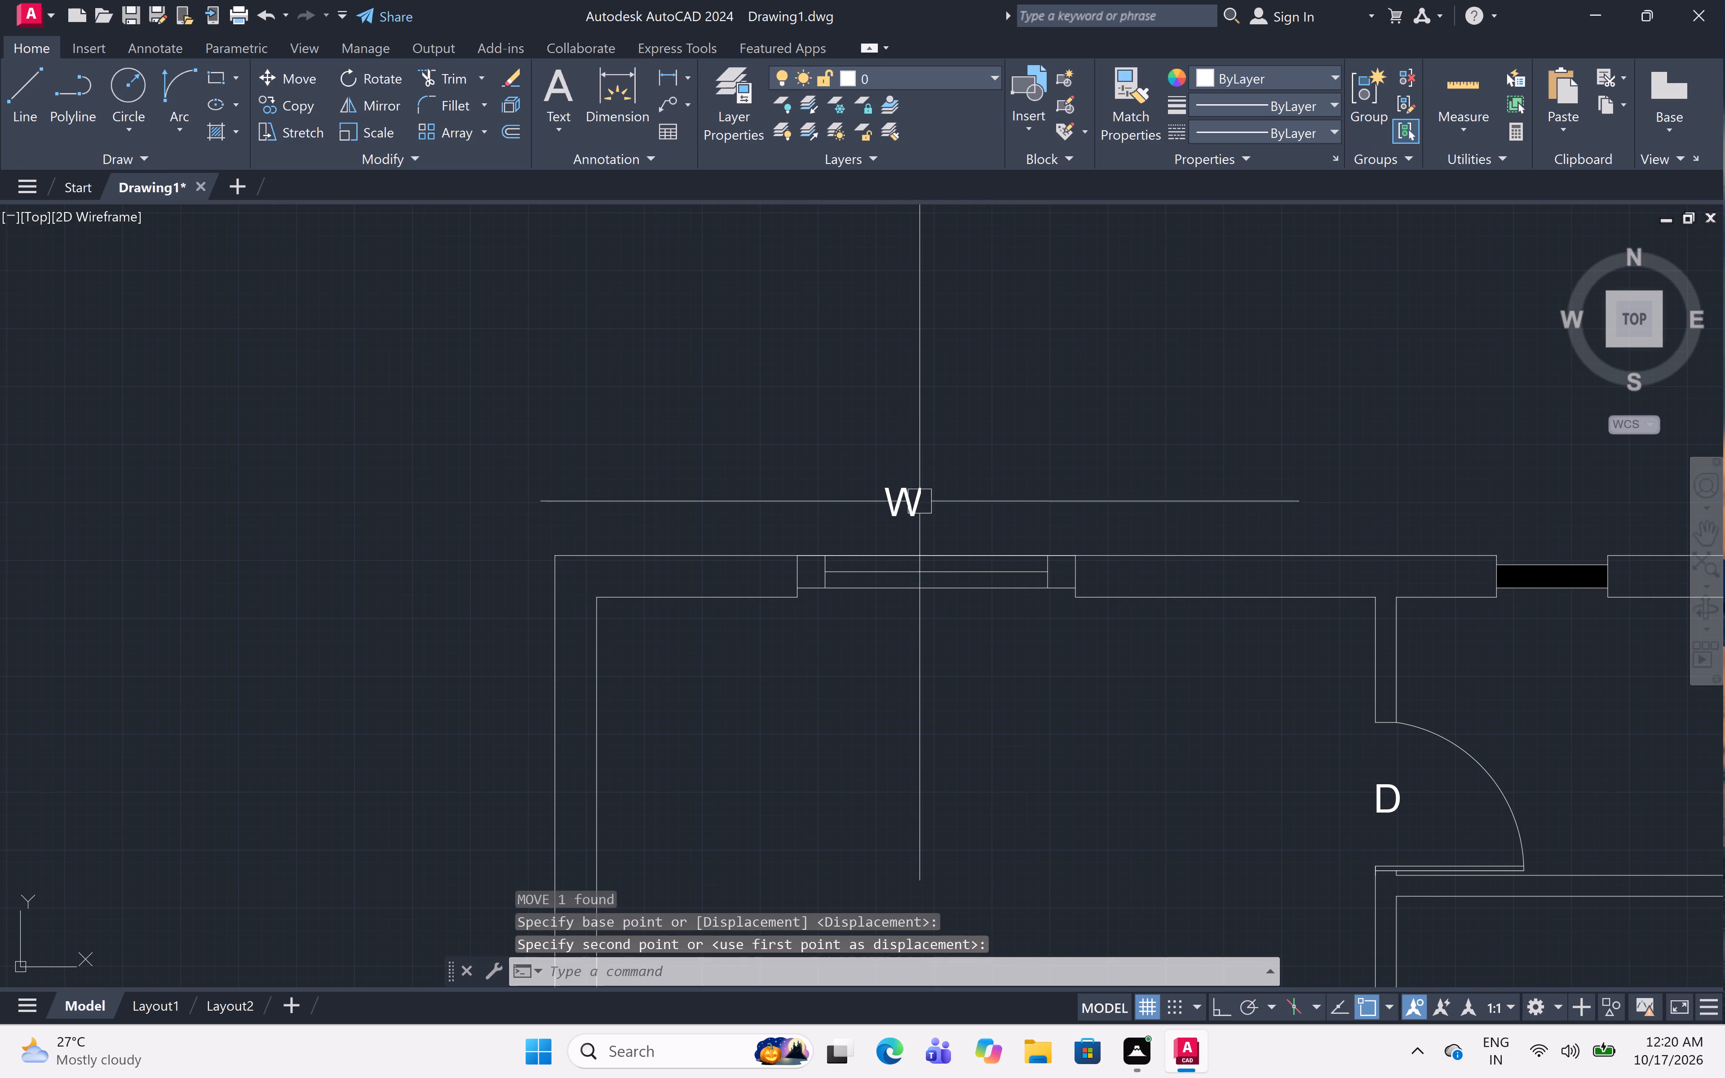
left_click(911, 490)
scroll(910, 493, "up", 4)
scroll(1001, 412, "down", 2)
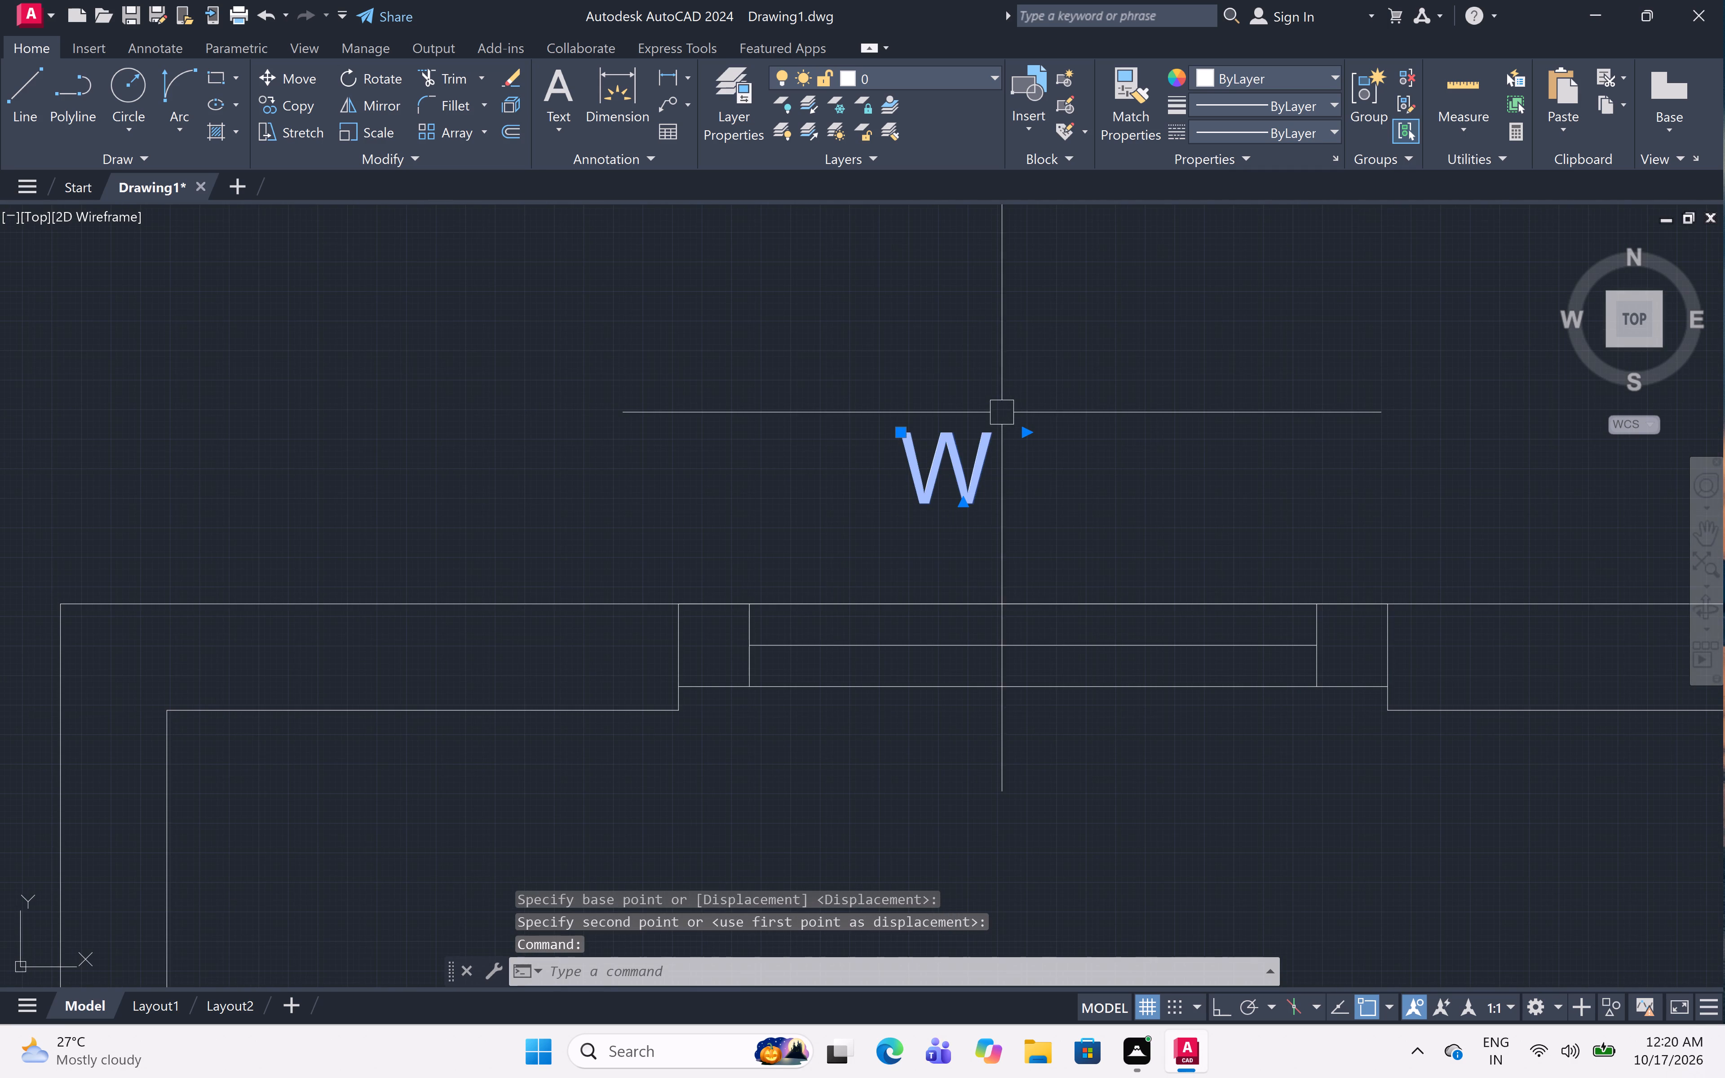
type("M")
key("space")
left_click(966, 460)
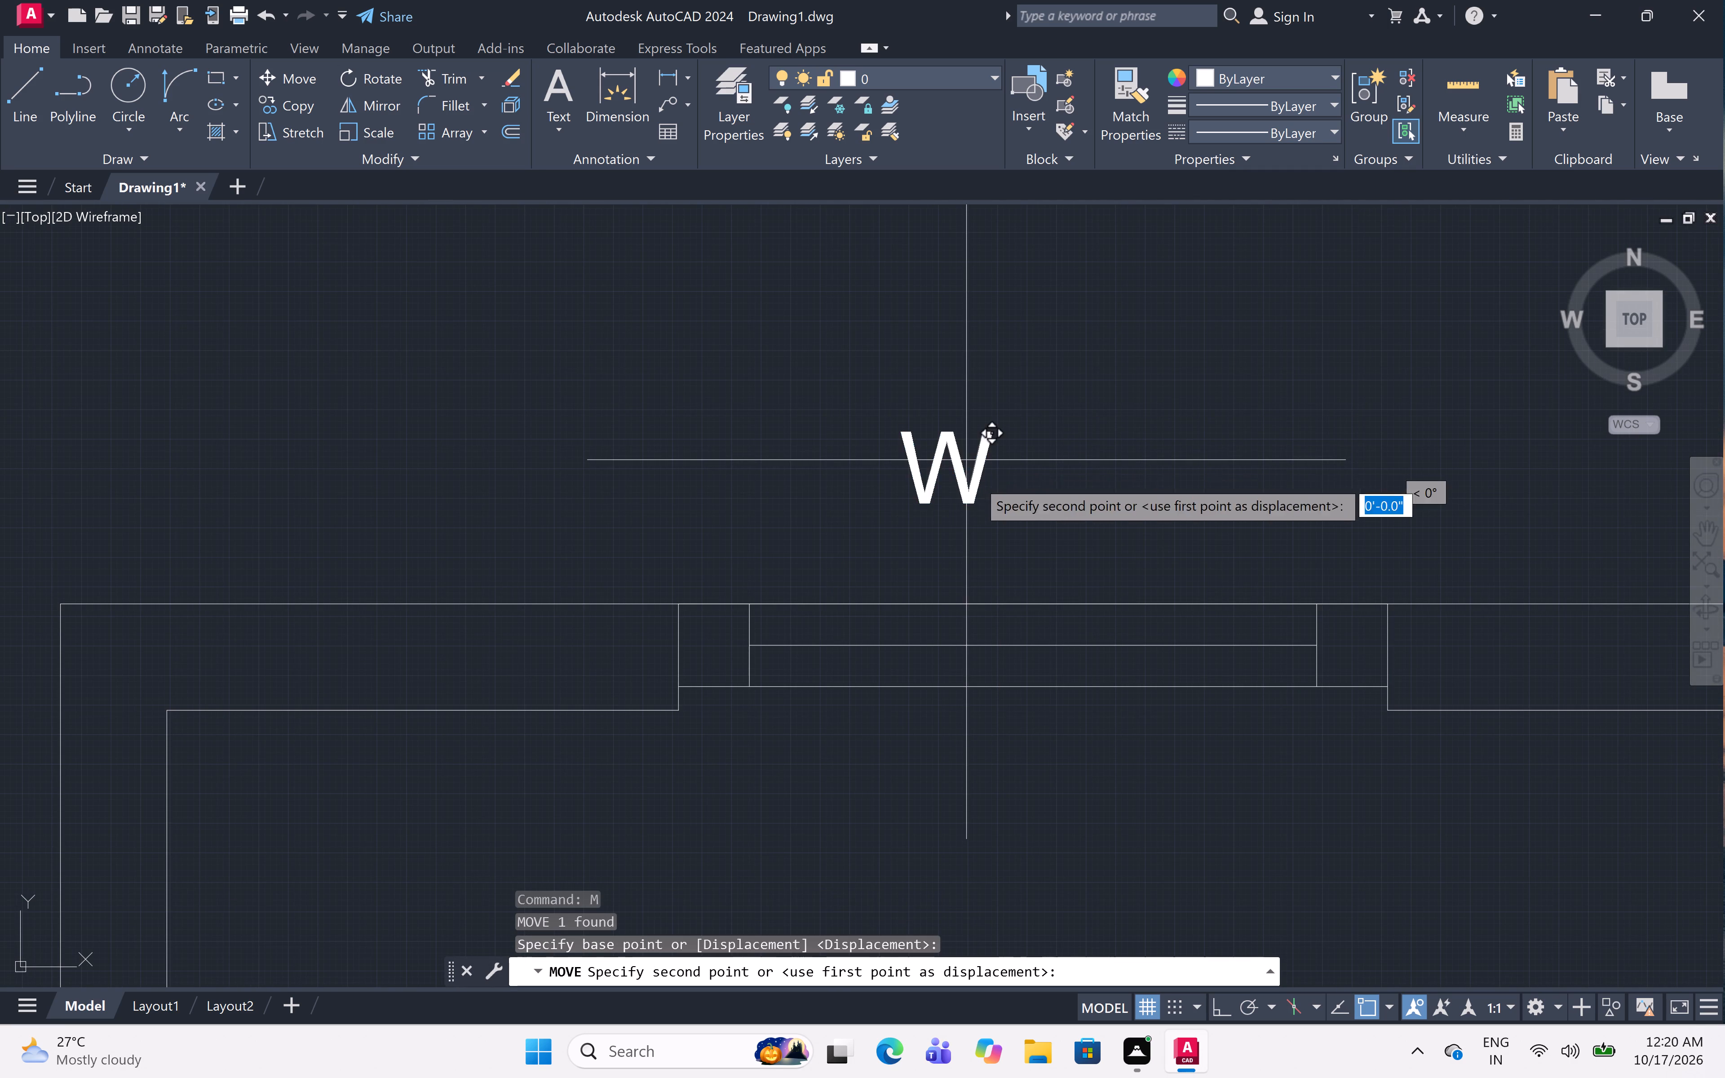
scroll(1020, 504, "up", 3)
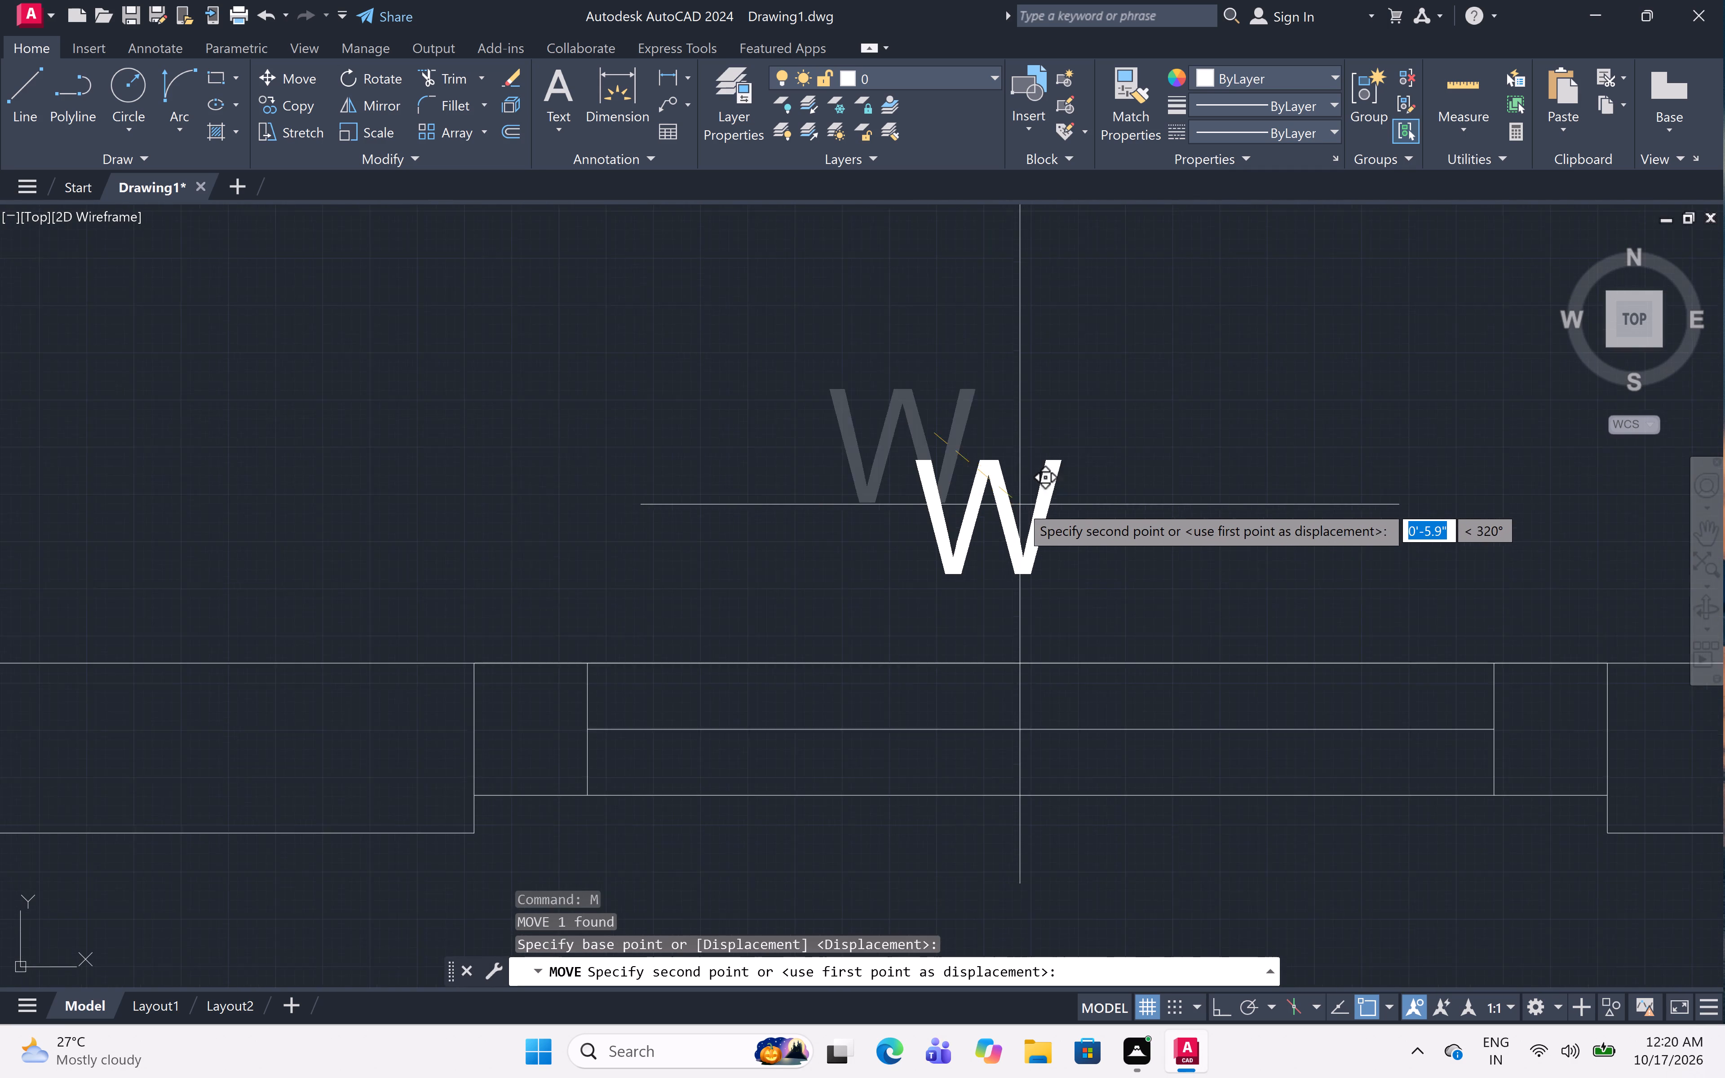
left_click(1020, 504)
scroll(1017, 503, "down", 4)
Copy the W label from the upper-left room's top window to above the upper-right room's top window.
left_click(1017, 502)
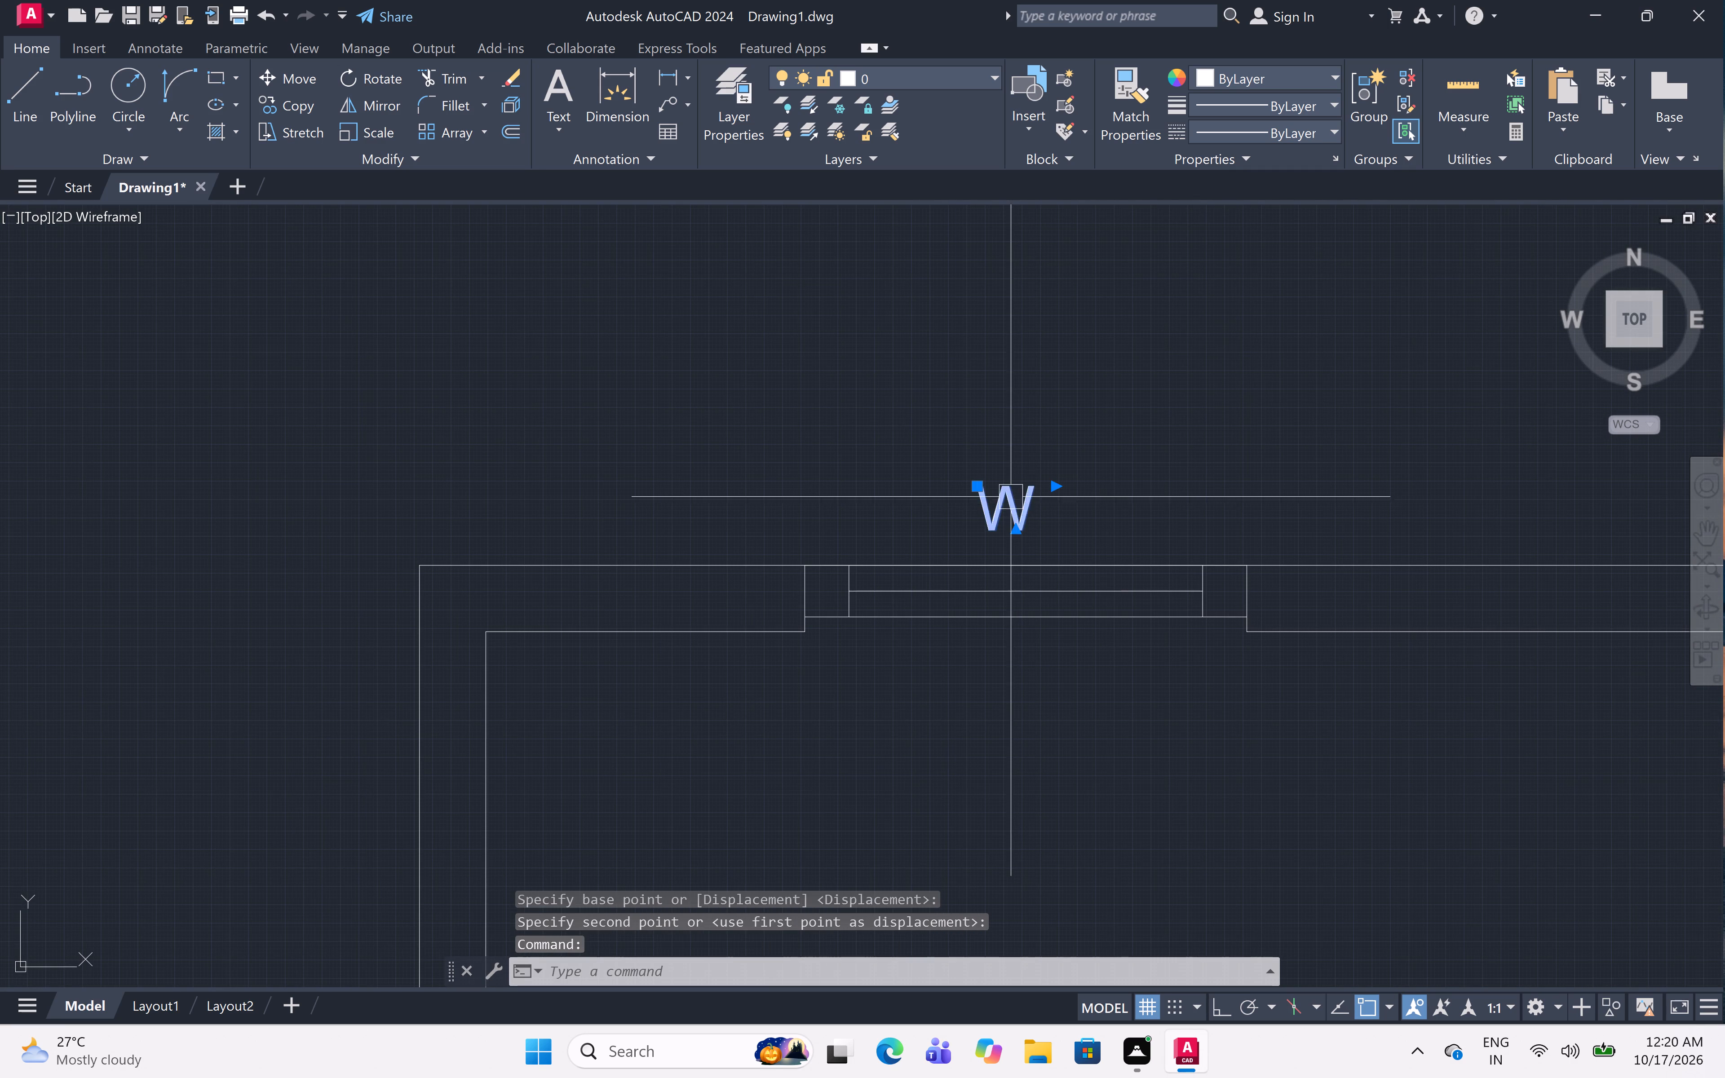
scroll(887, 364, "down", 2)
type("CO")
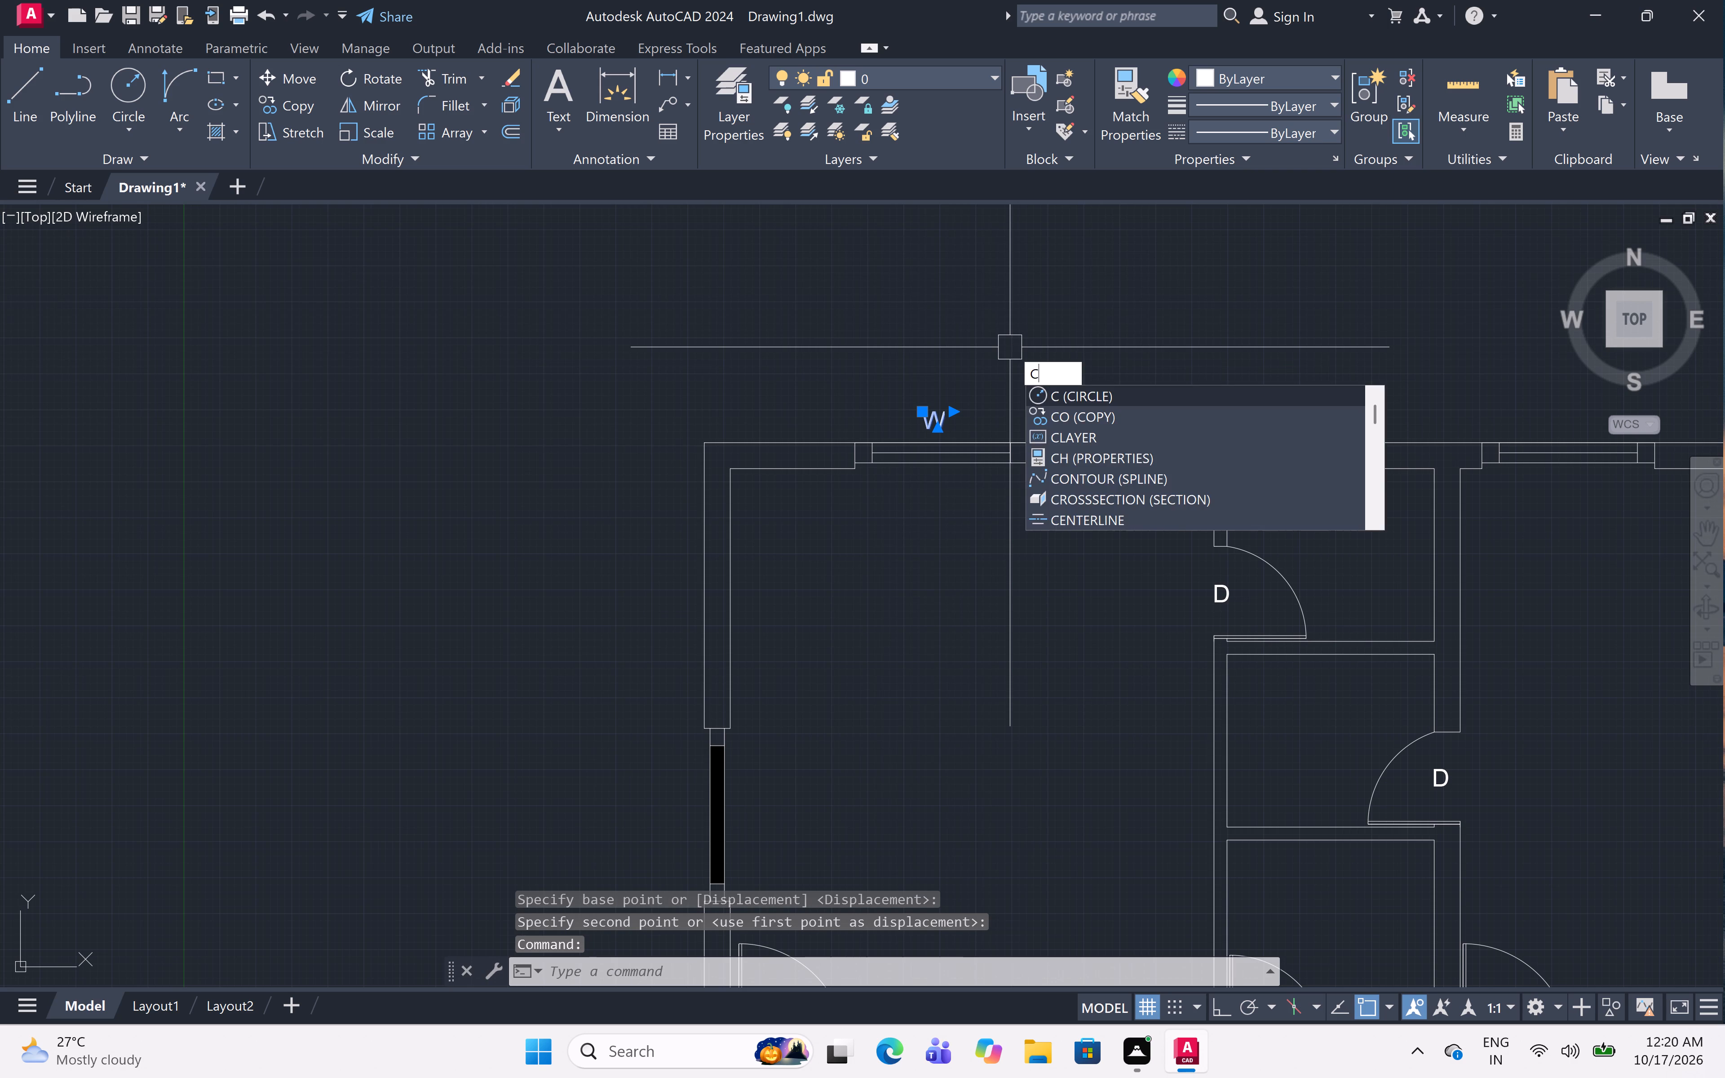
key("space")
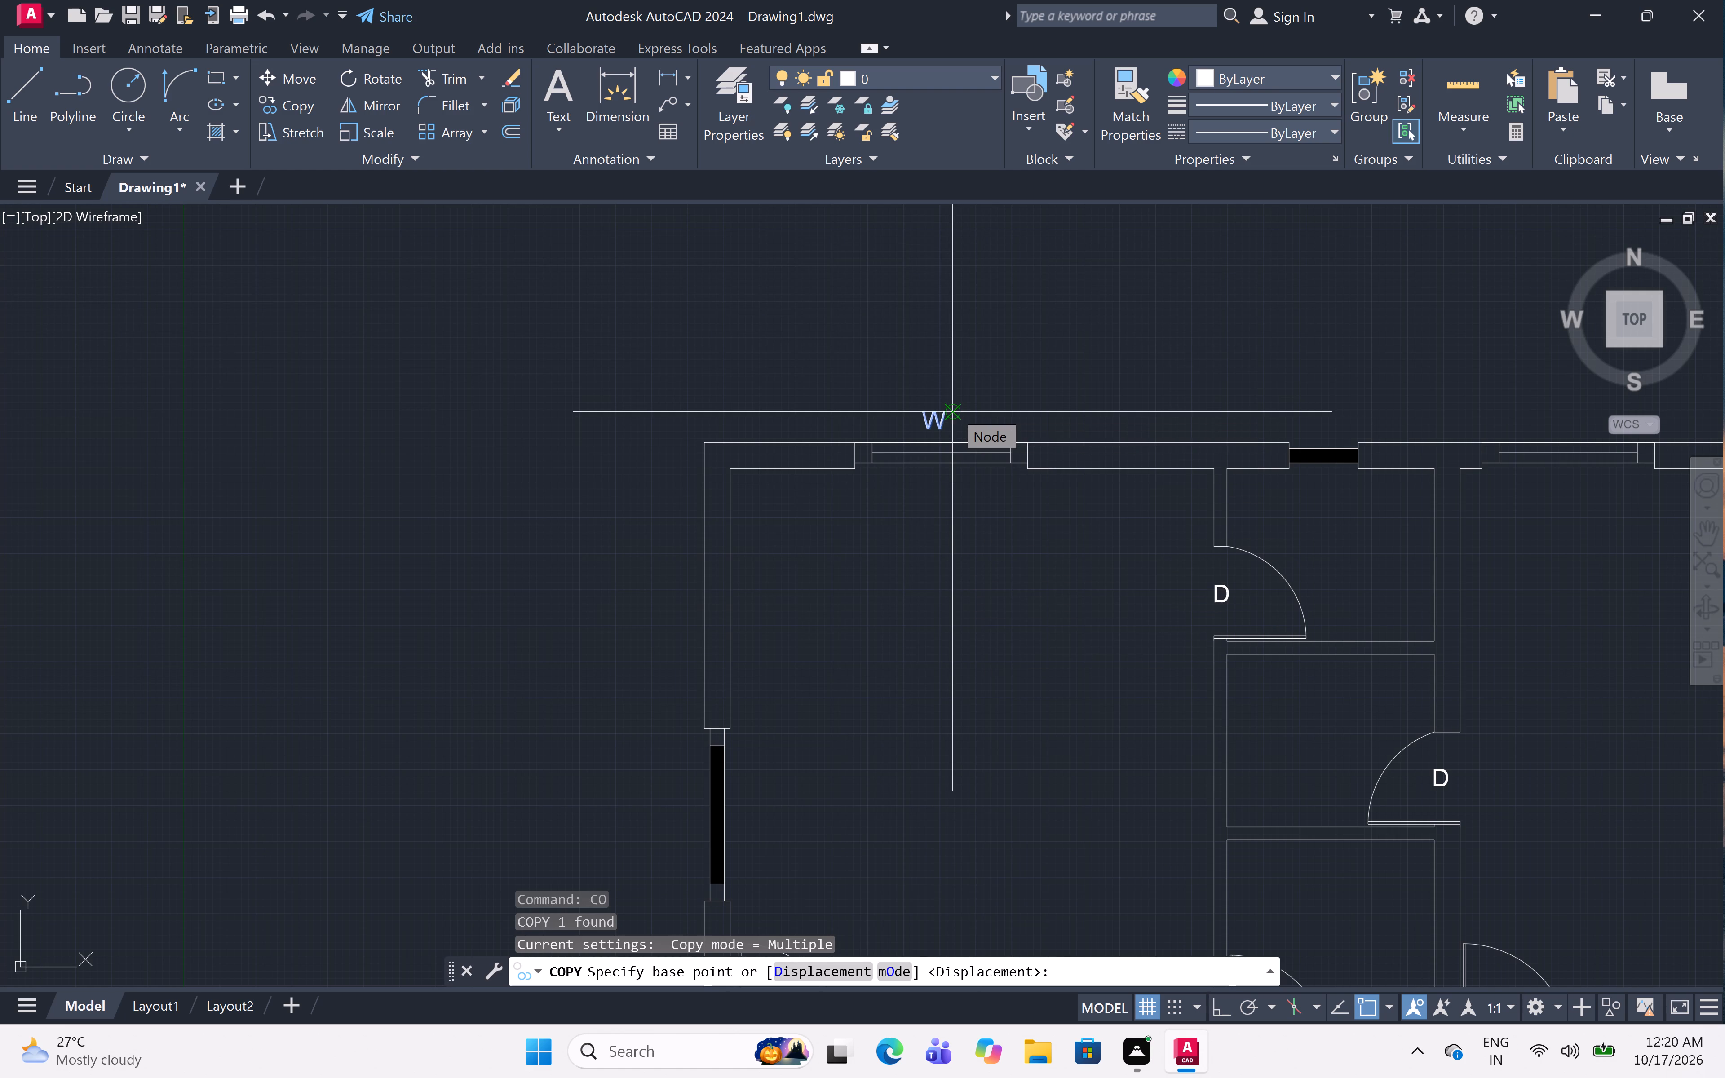
left_click(936, 415)
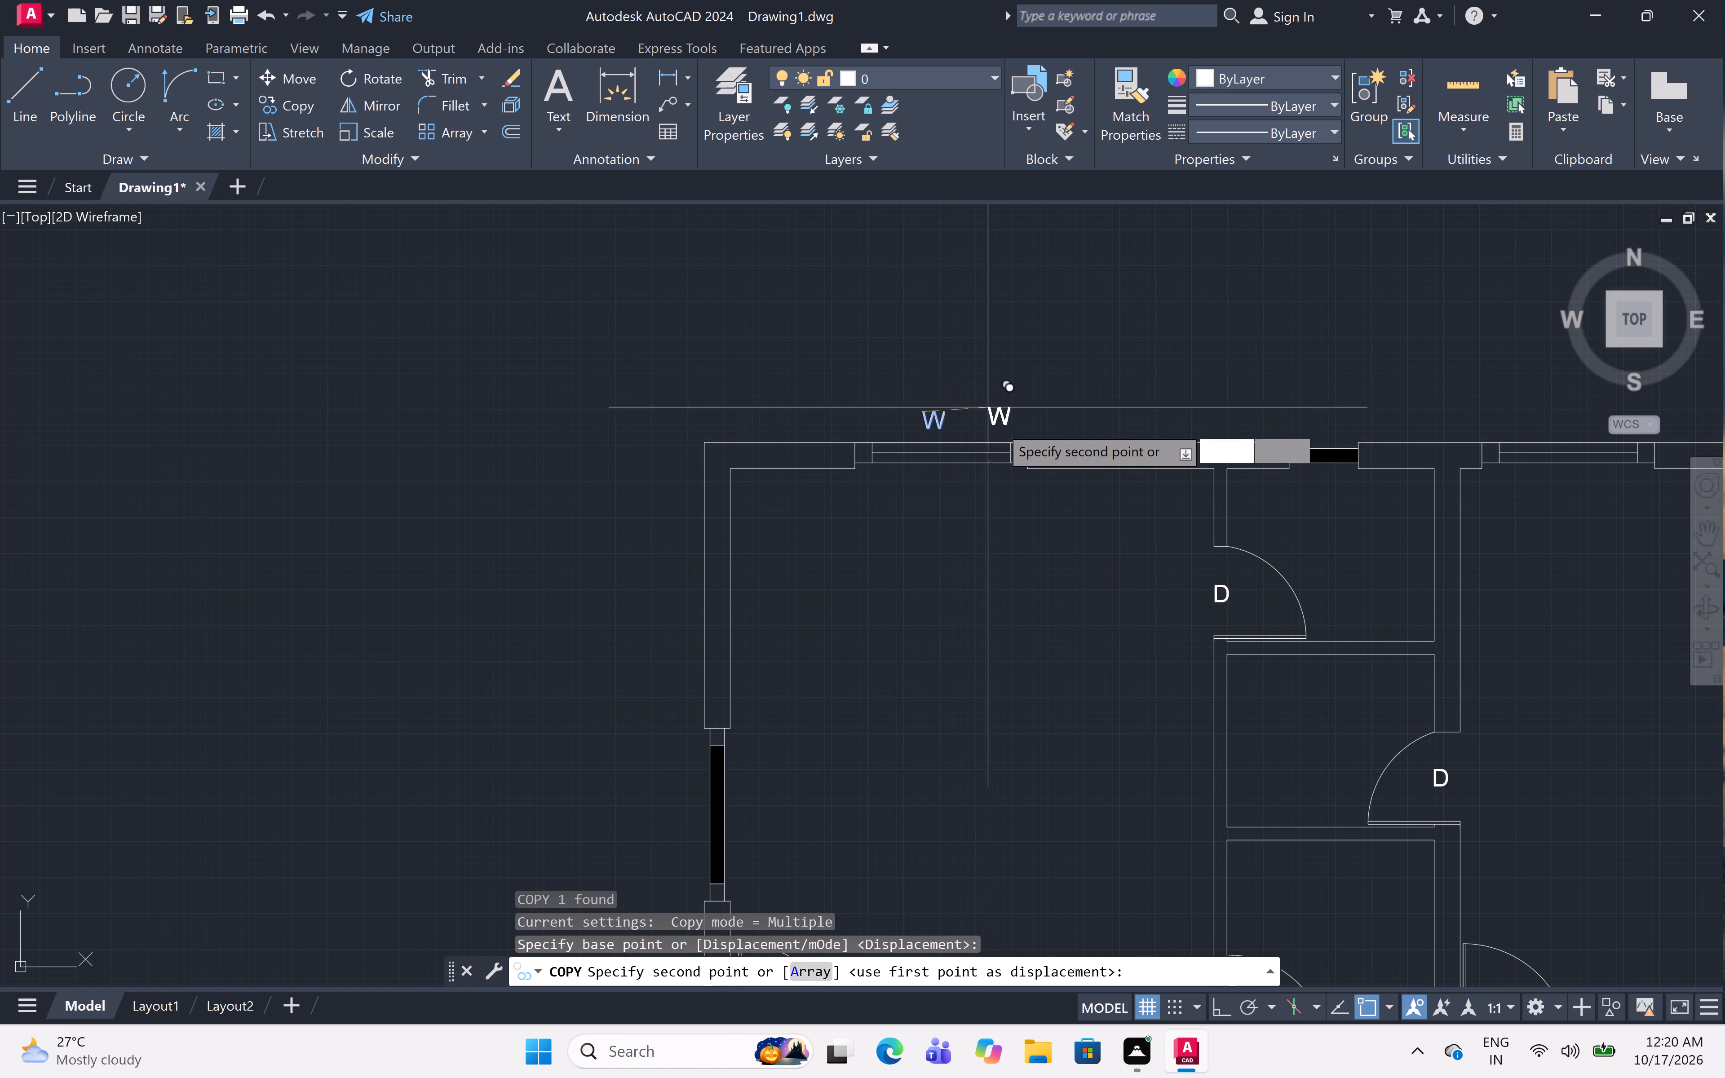
scroll(999, 426, "down", 4)
scroll(1146, 415, "up", 3)
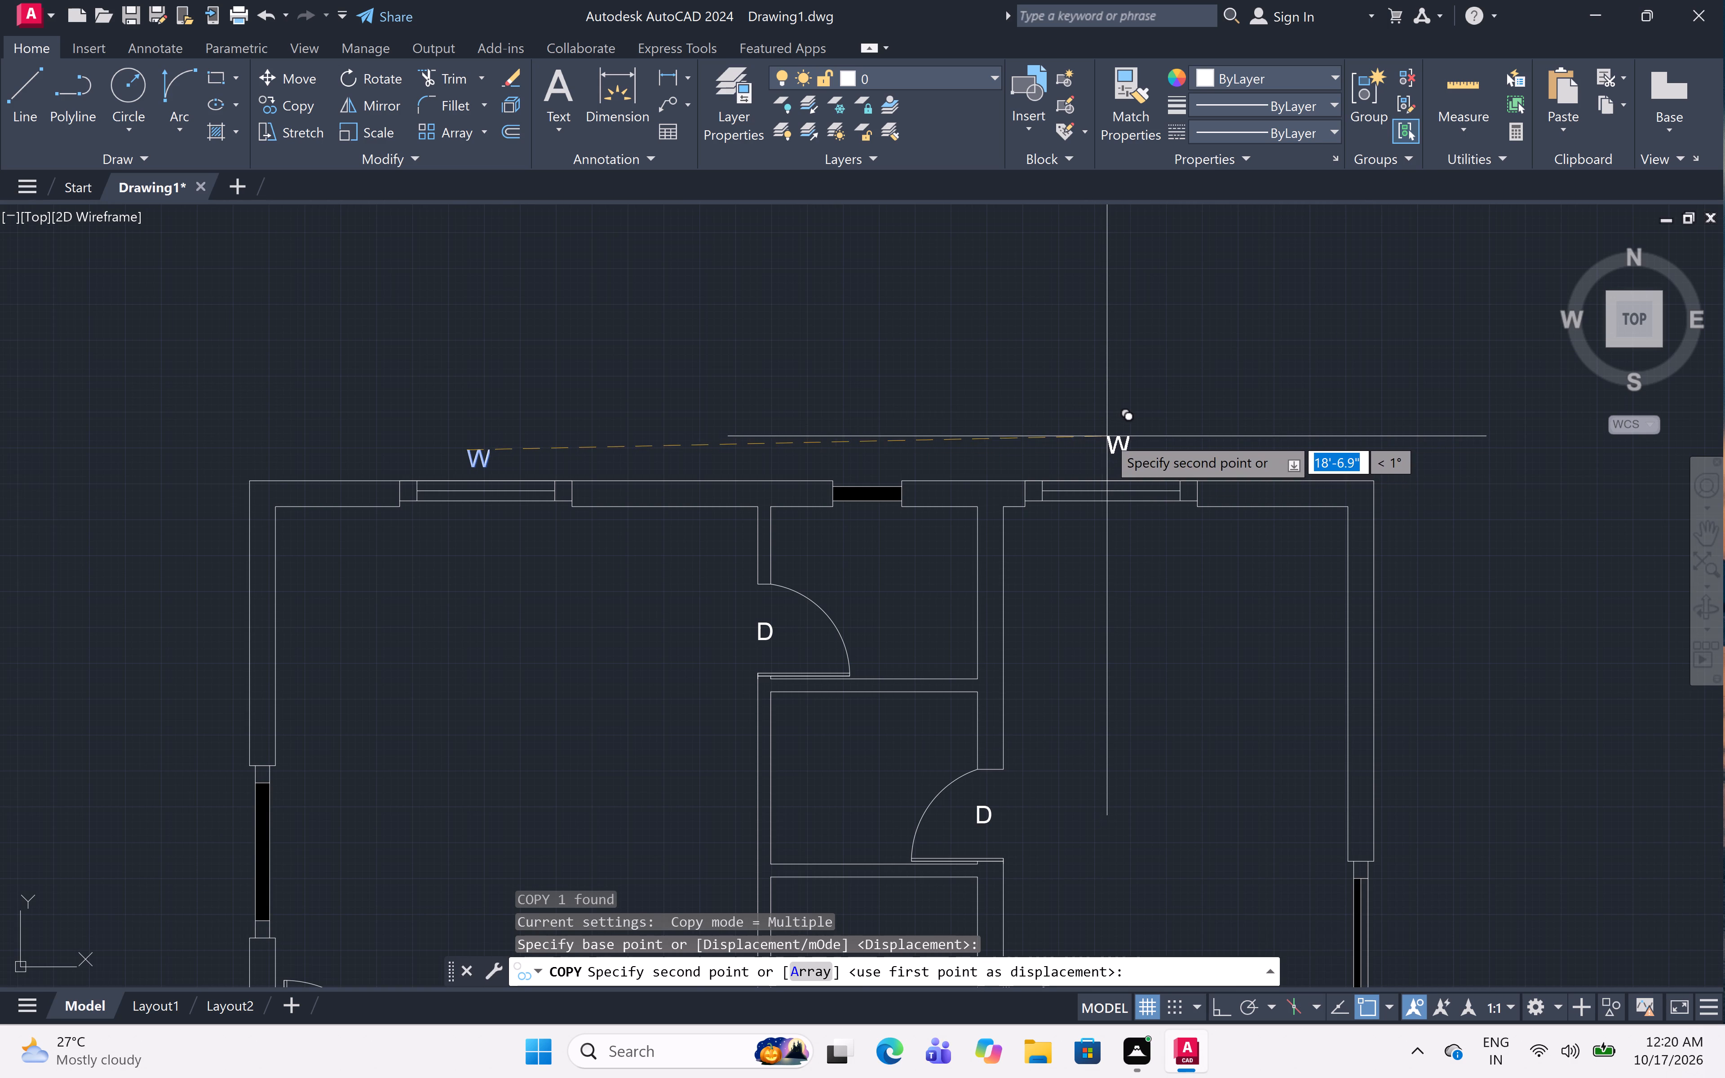
scroll(1107, 436, "up", 2)
left_click(1080, 482)
scroll(1077, 411, "down", 2)
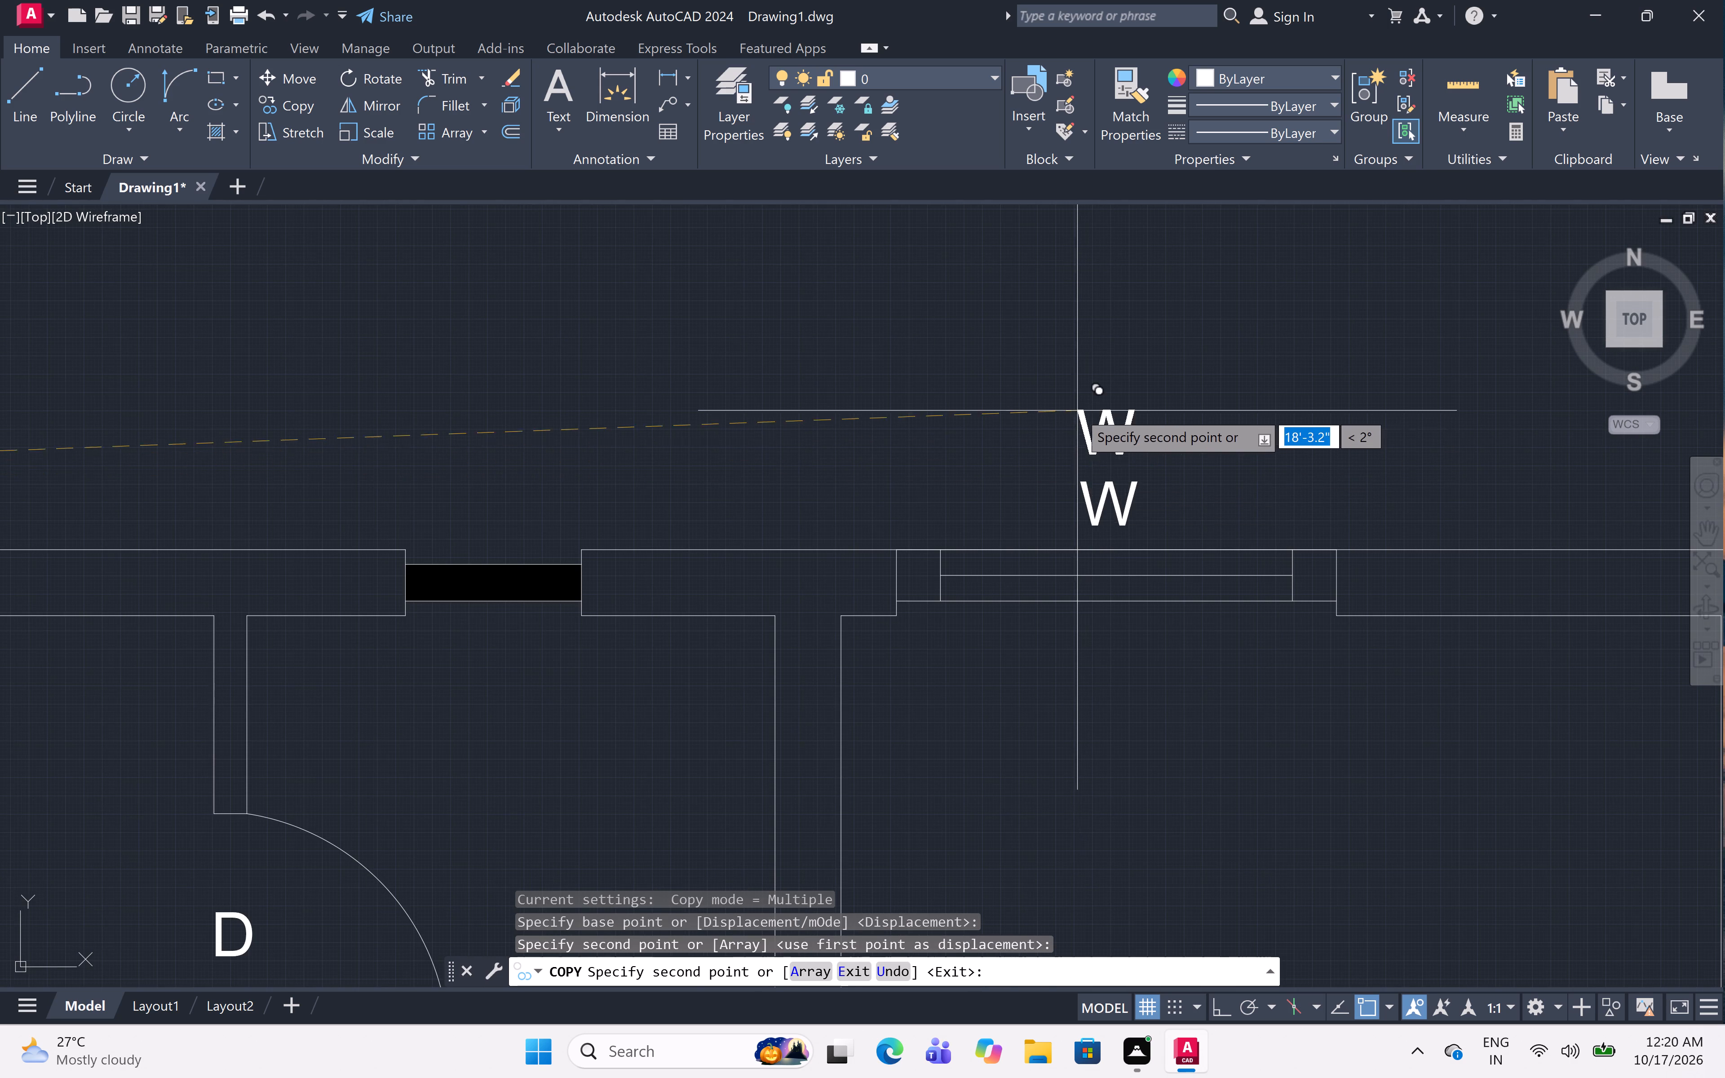
Place another copy of the W label just outside the window in the upper-right room's right wall.
scroll(1077, 411, "down", 2)
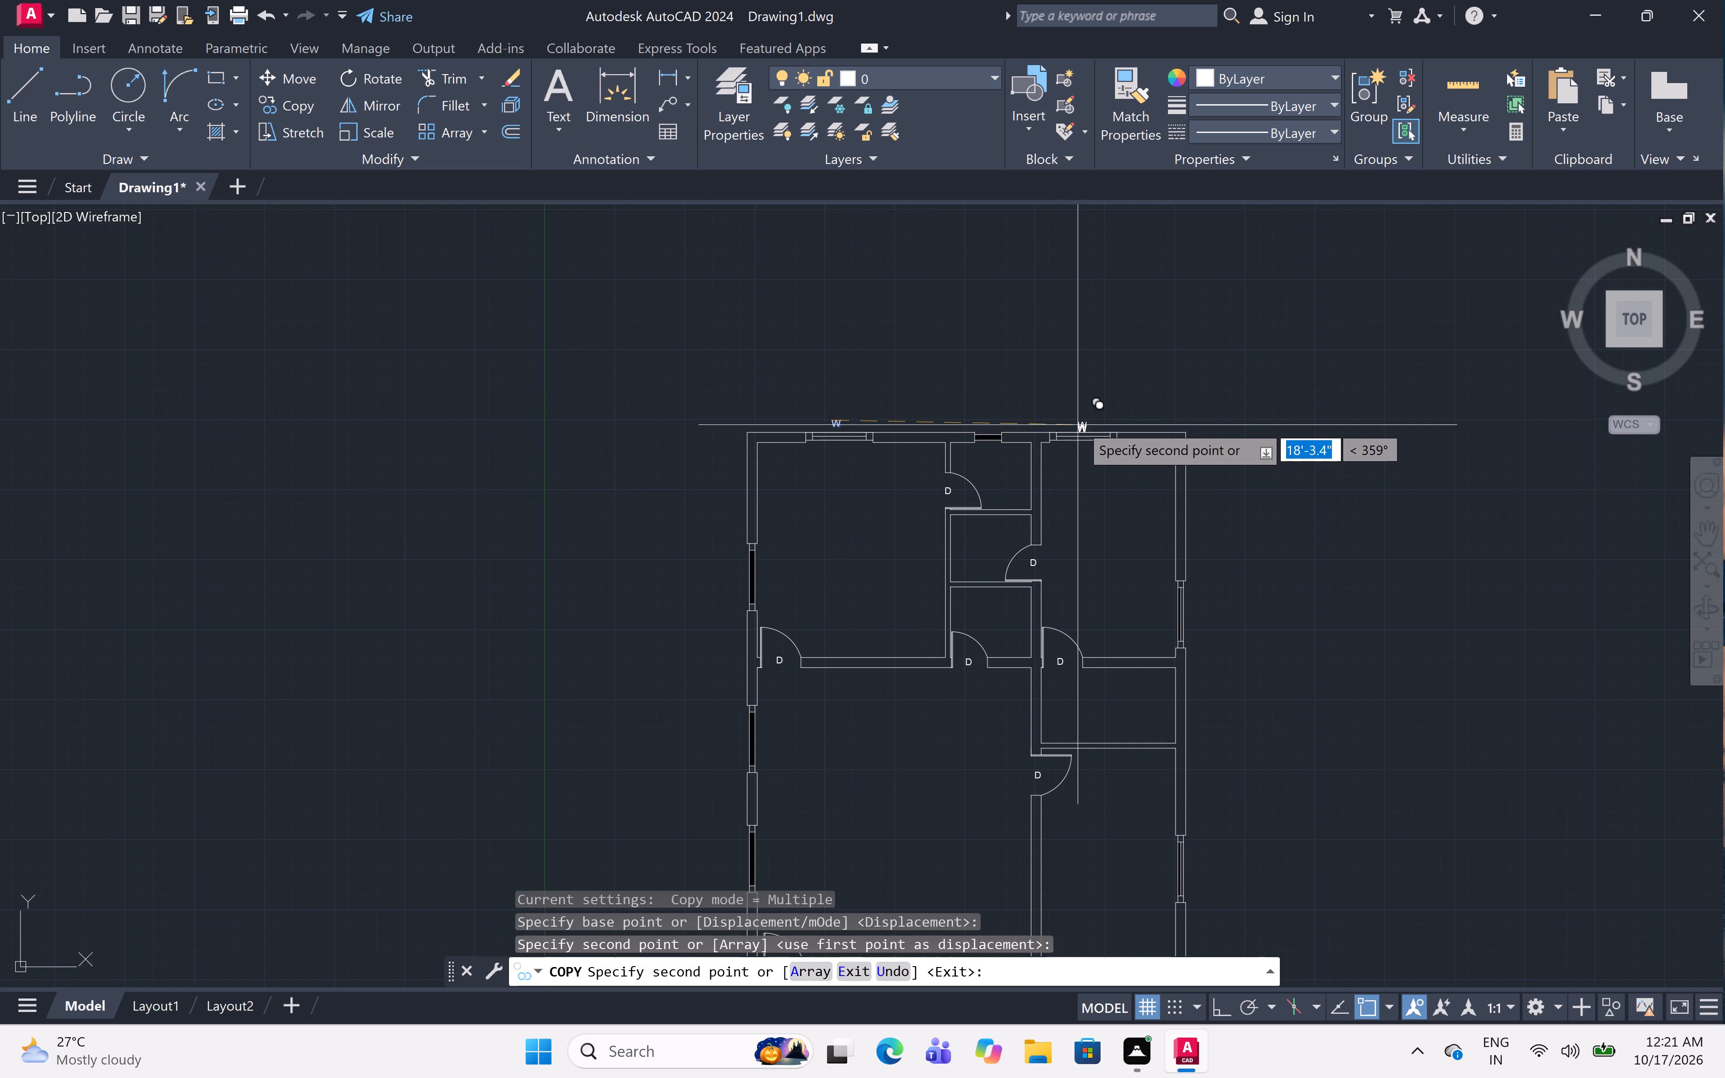
scroll(1064, 406, "down", 4)
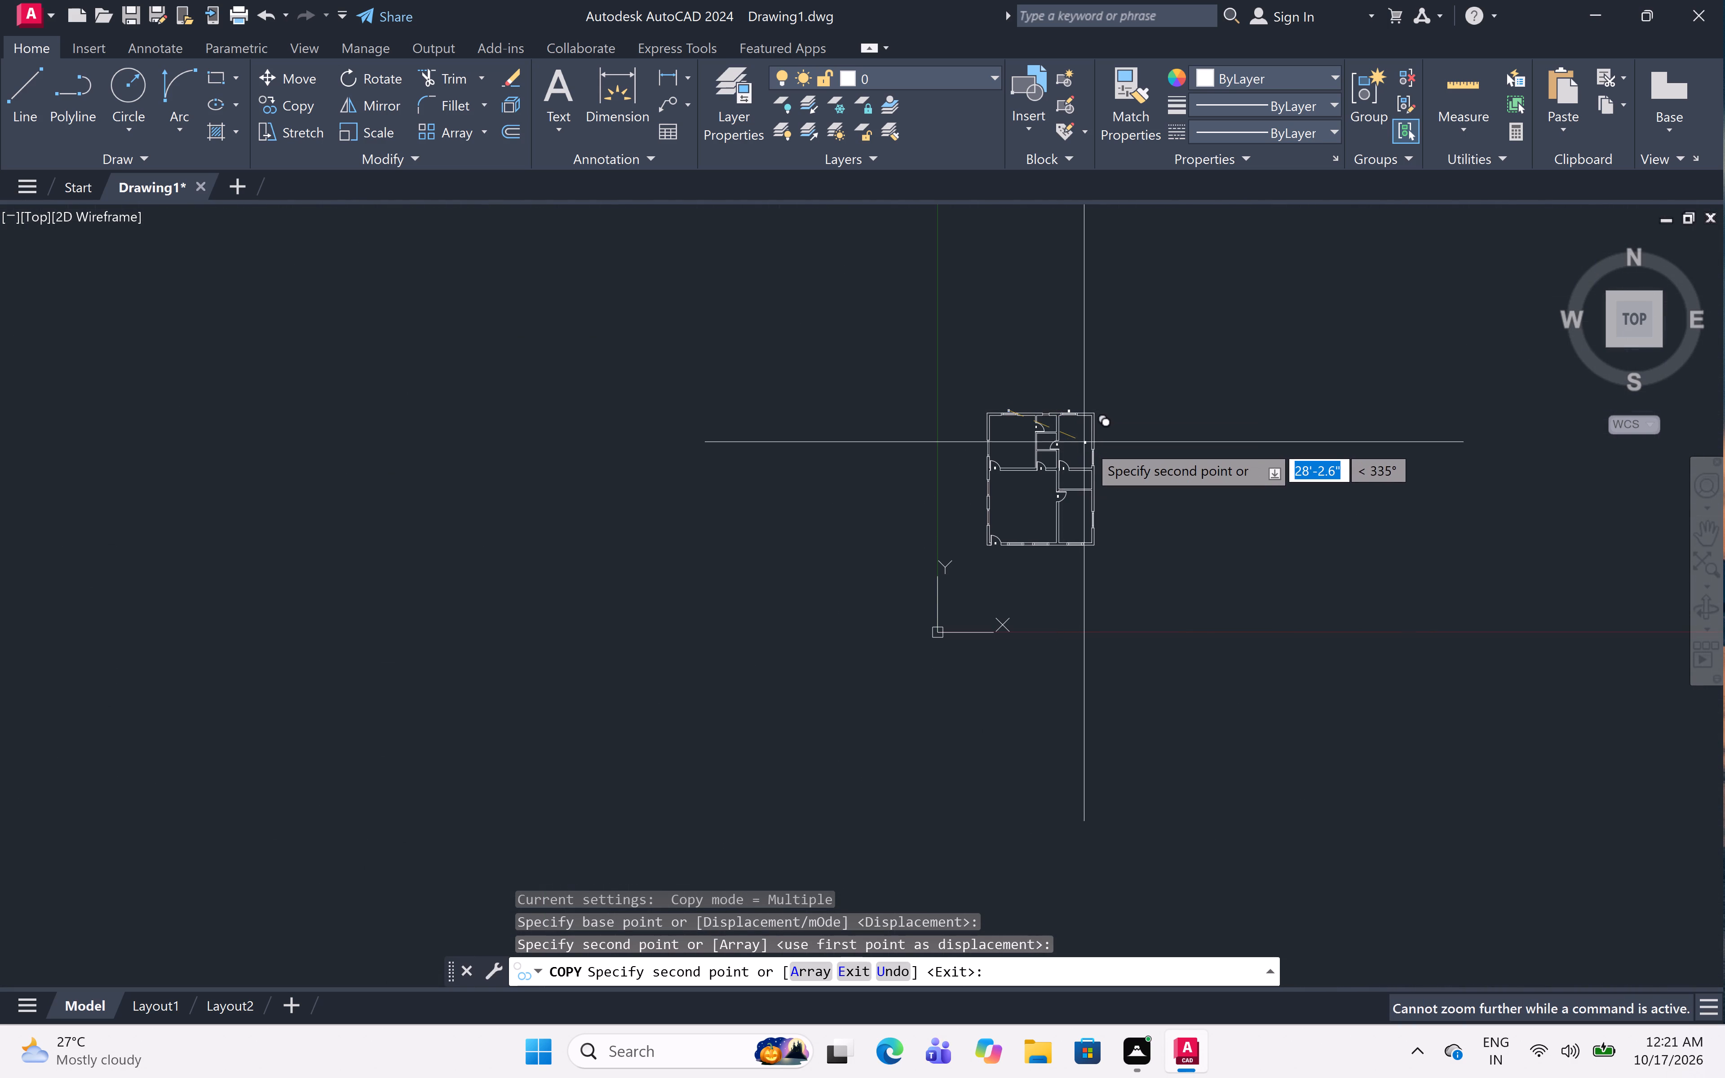
scroll(1086, 437, "up", 6)
scroll(1159, 579, "down", 2)
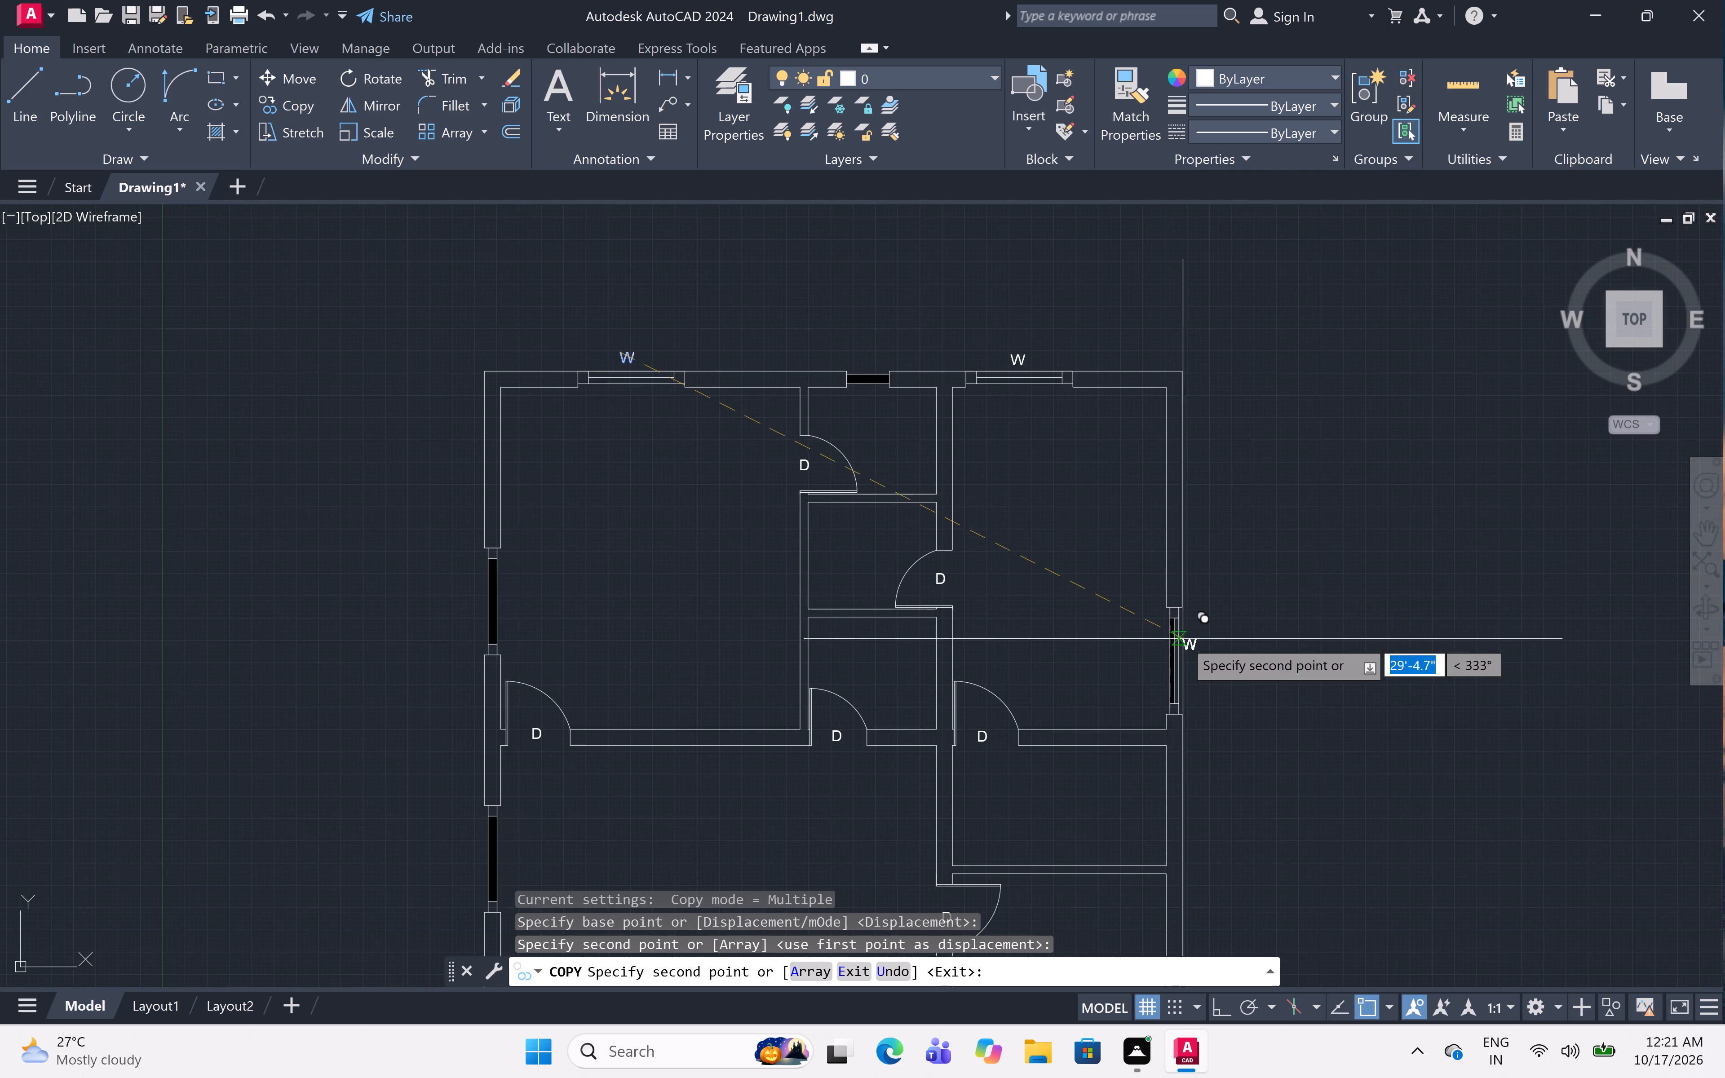
scroll(1185, 663, "up", 2)
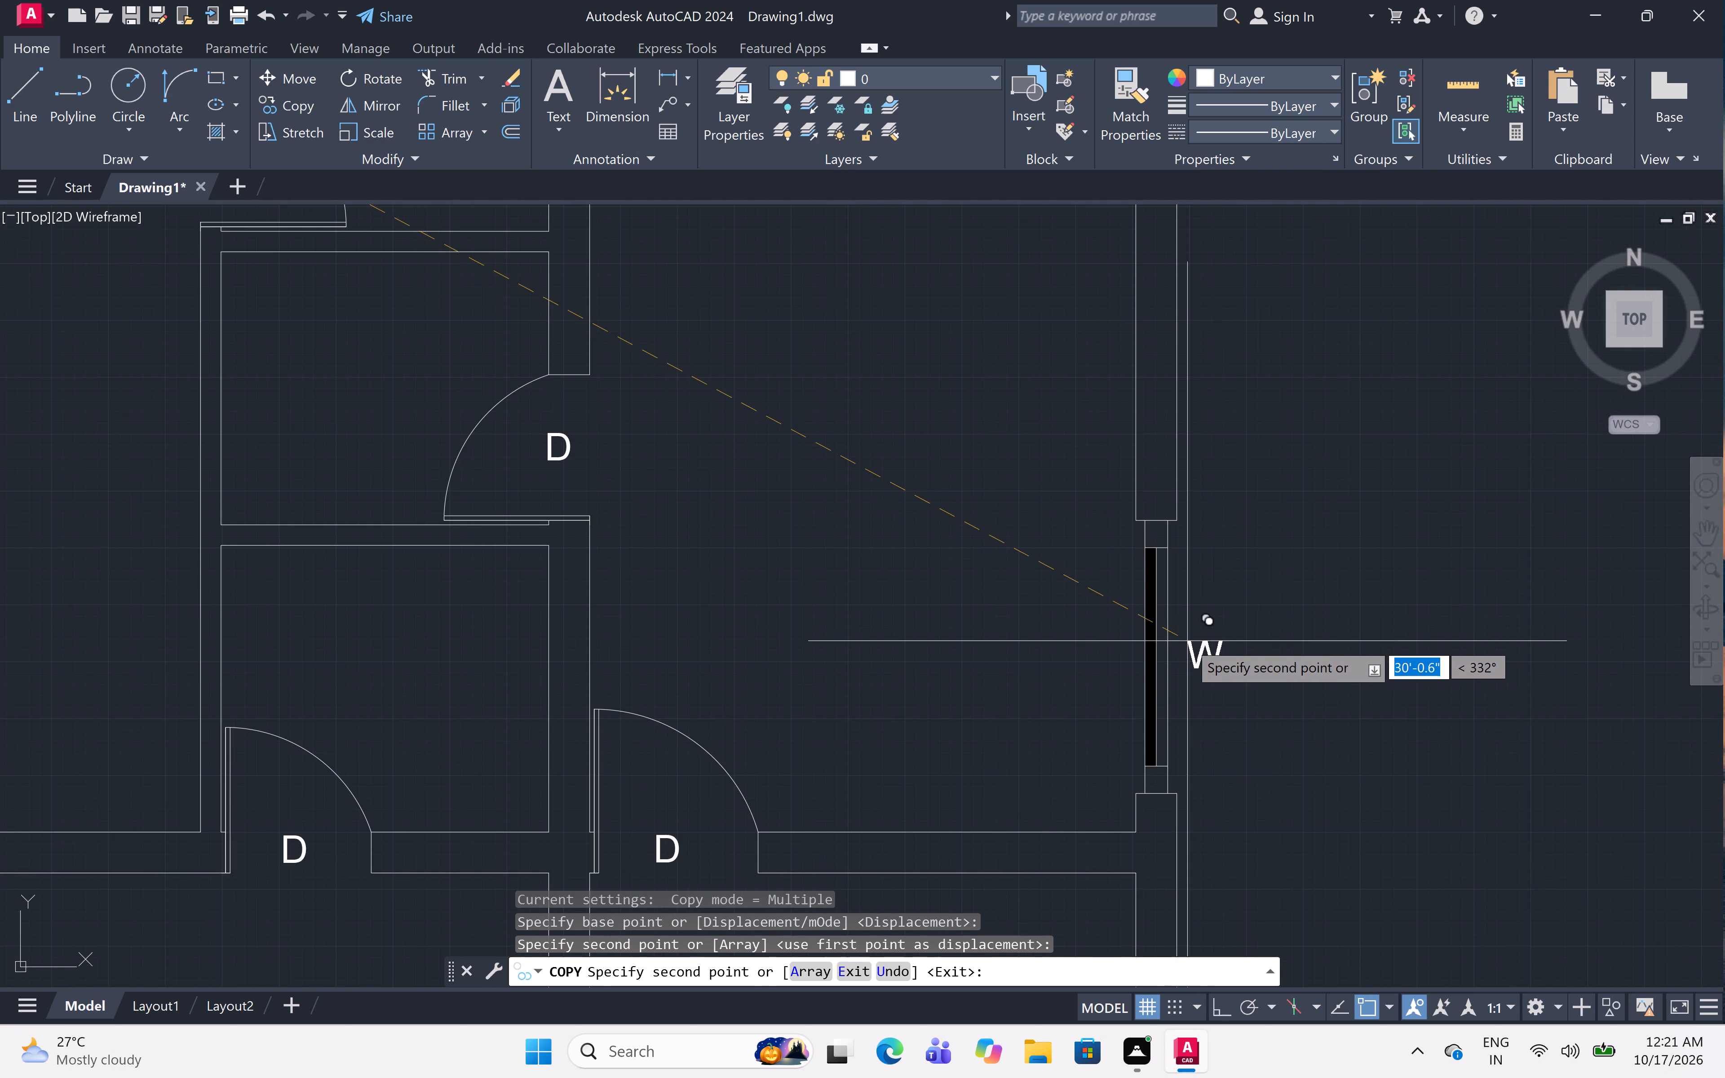
left_click(1186, 640)
scroll(1215, 530, "down", 3)
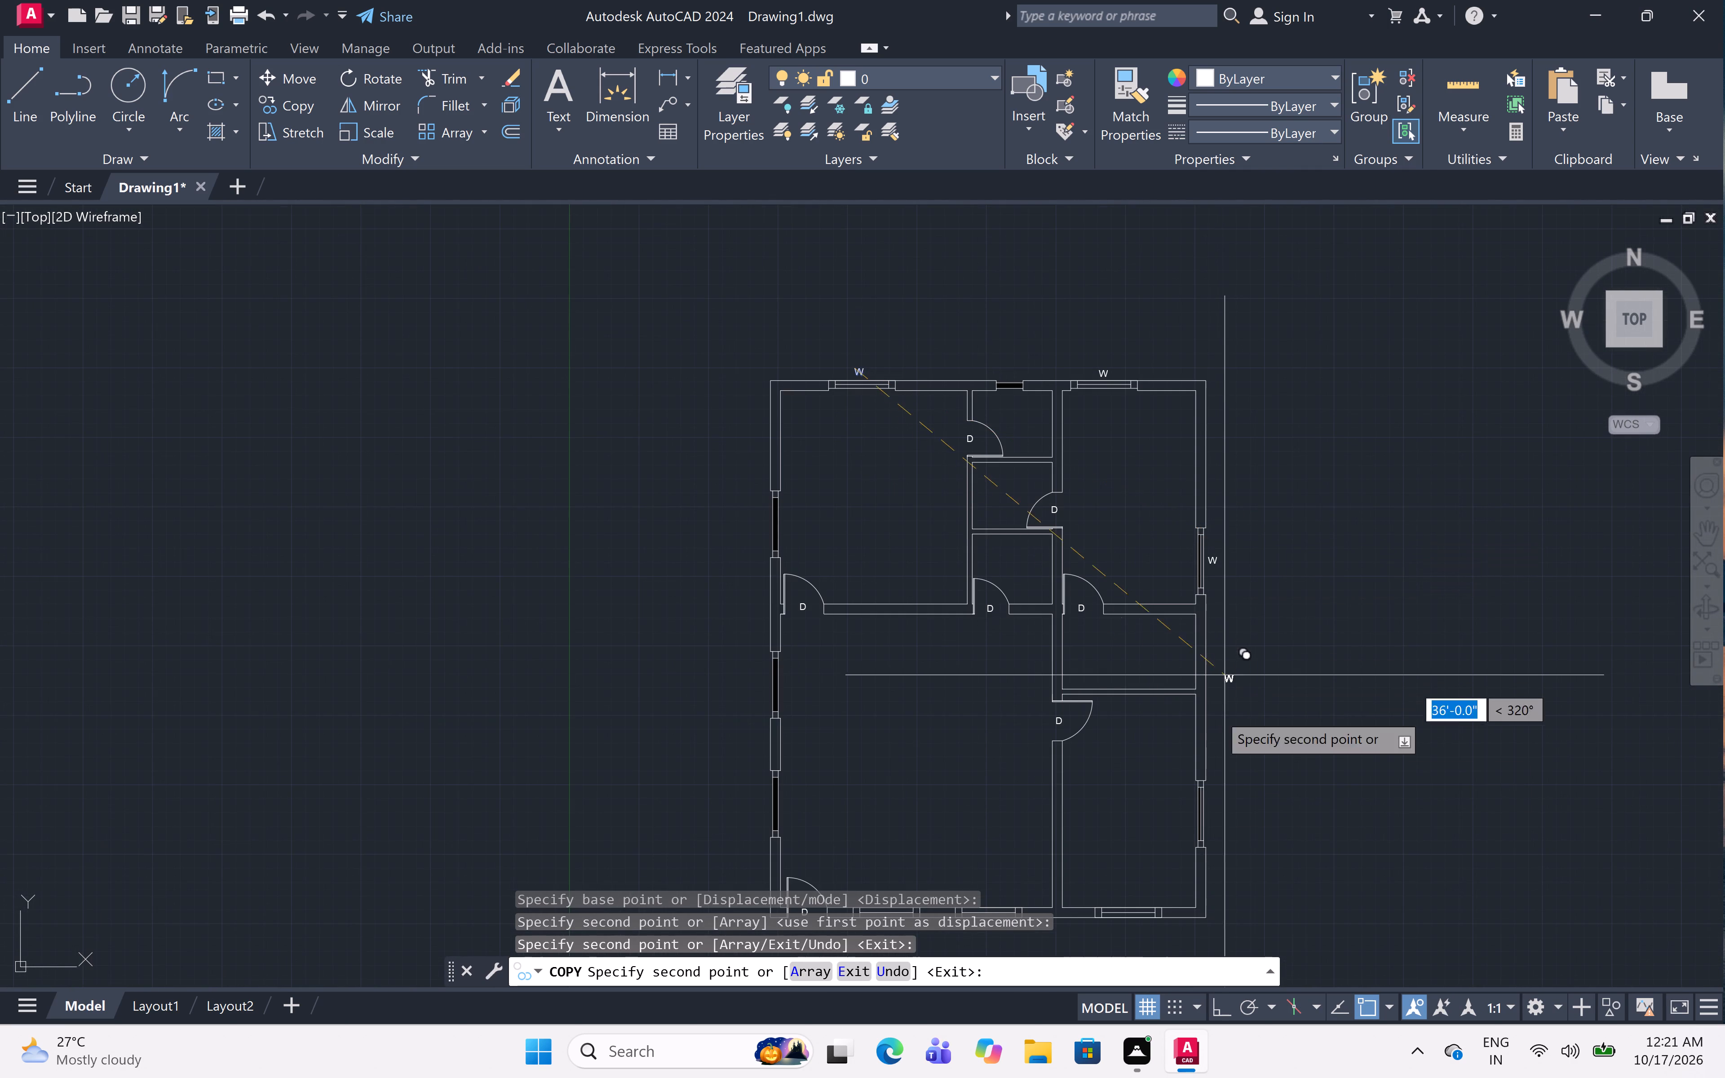
Place a copy of the W label just outside the window in the lower-right room's right wall.
scroll(1213, 826, "up", 3)
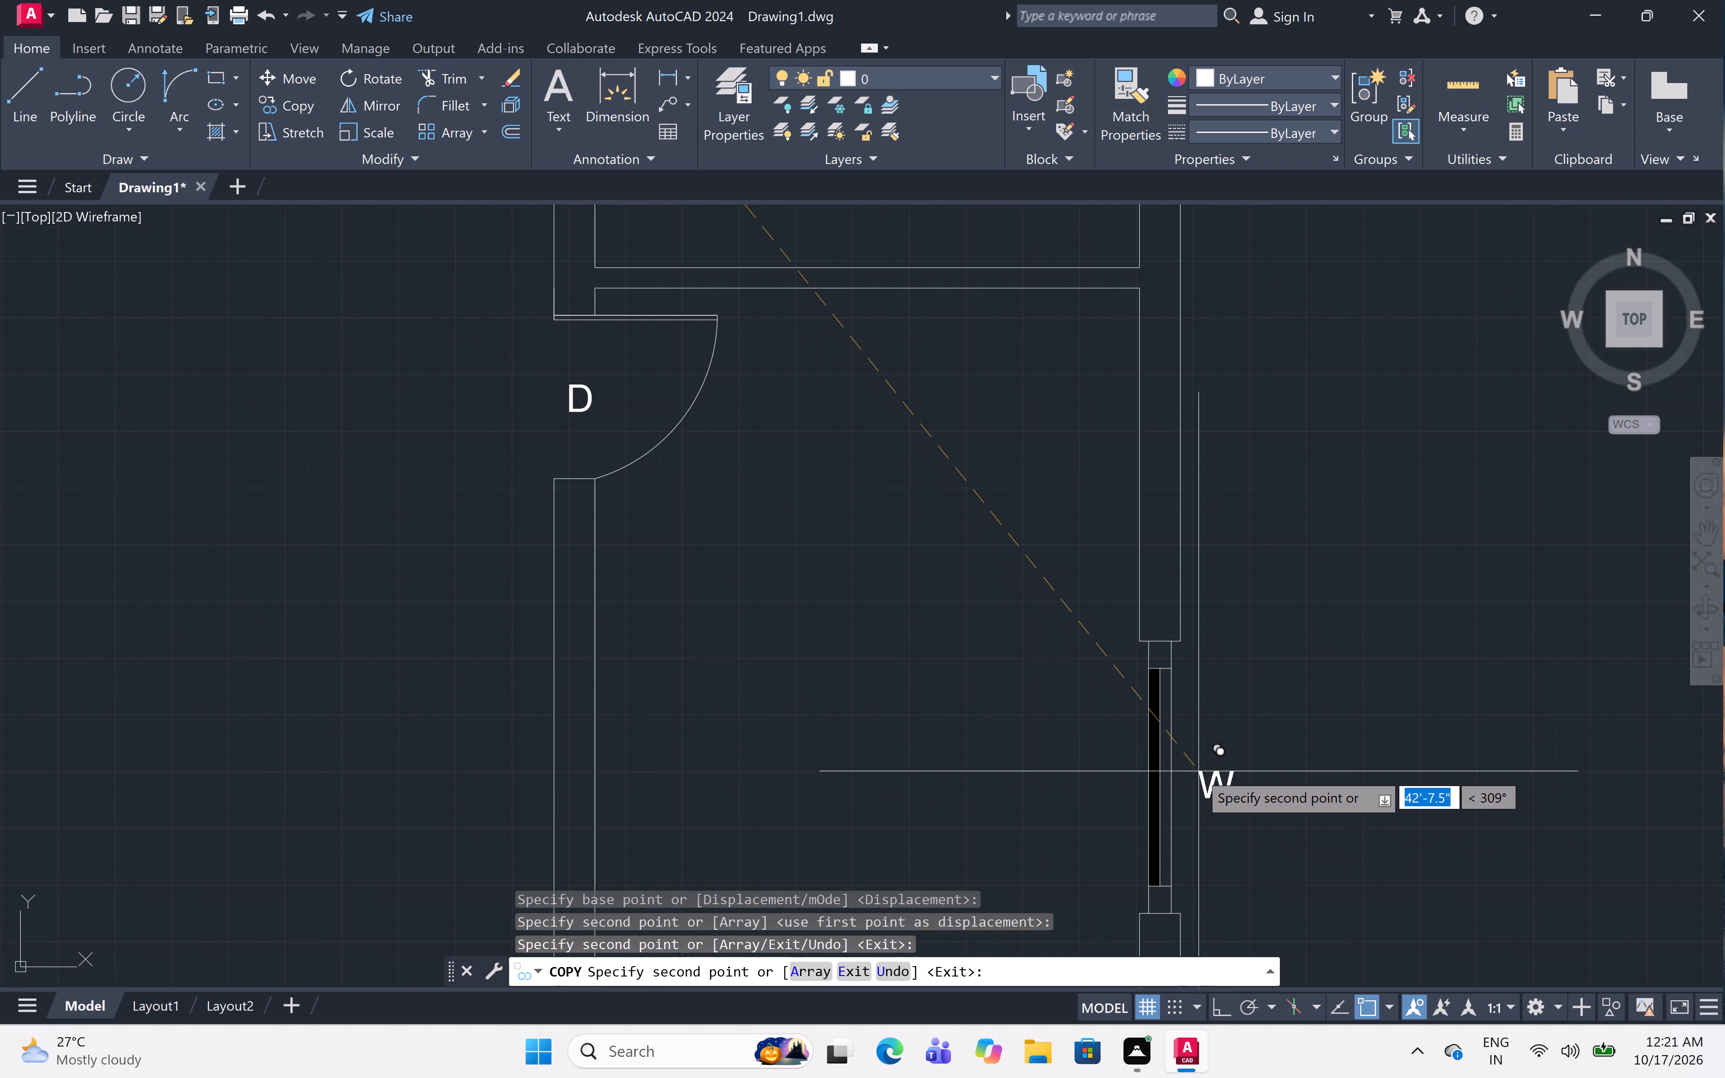
left_click(1191, 769)
Place W label copies just below each of the three windows in the plan's bottom wall, roughly centred on them.
scroll(1243, 640, "down", 4)
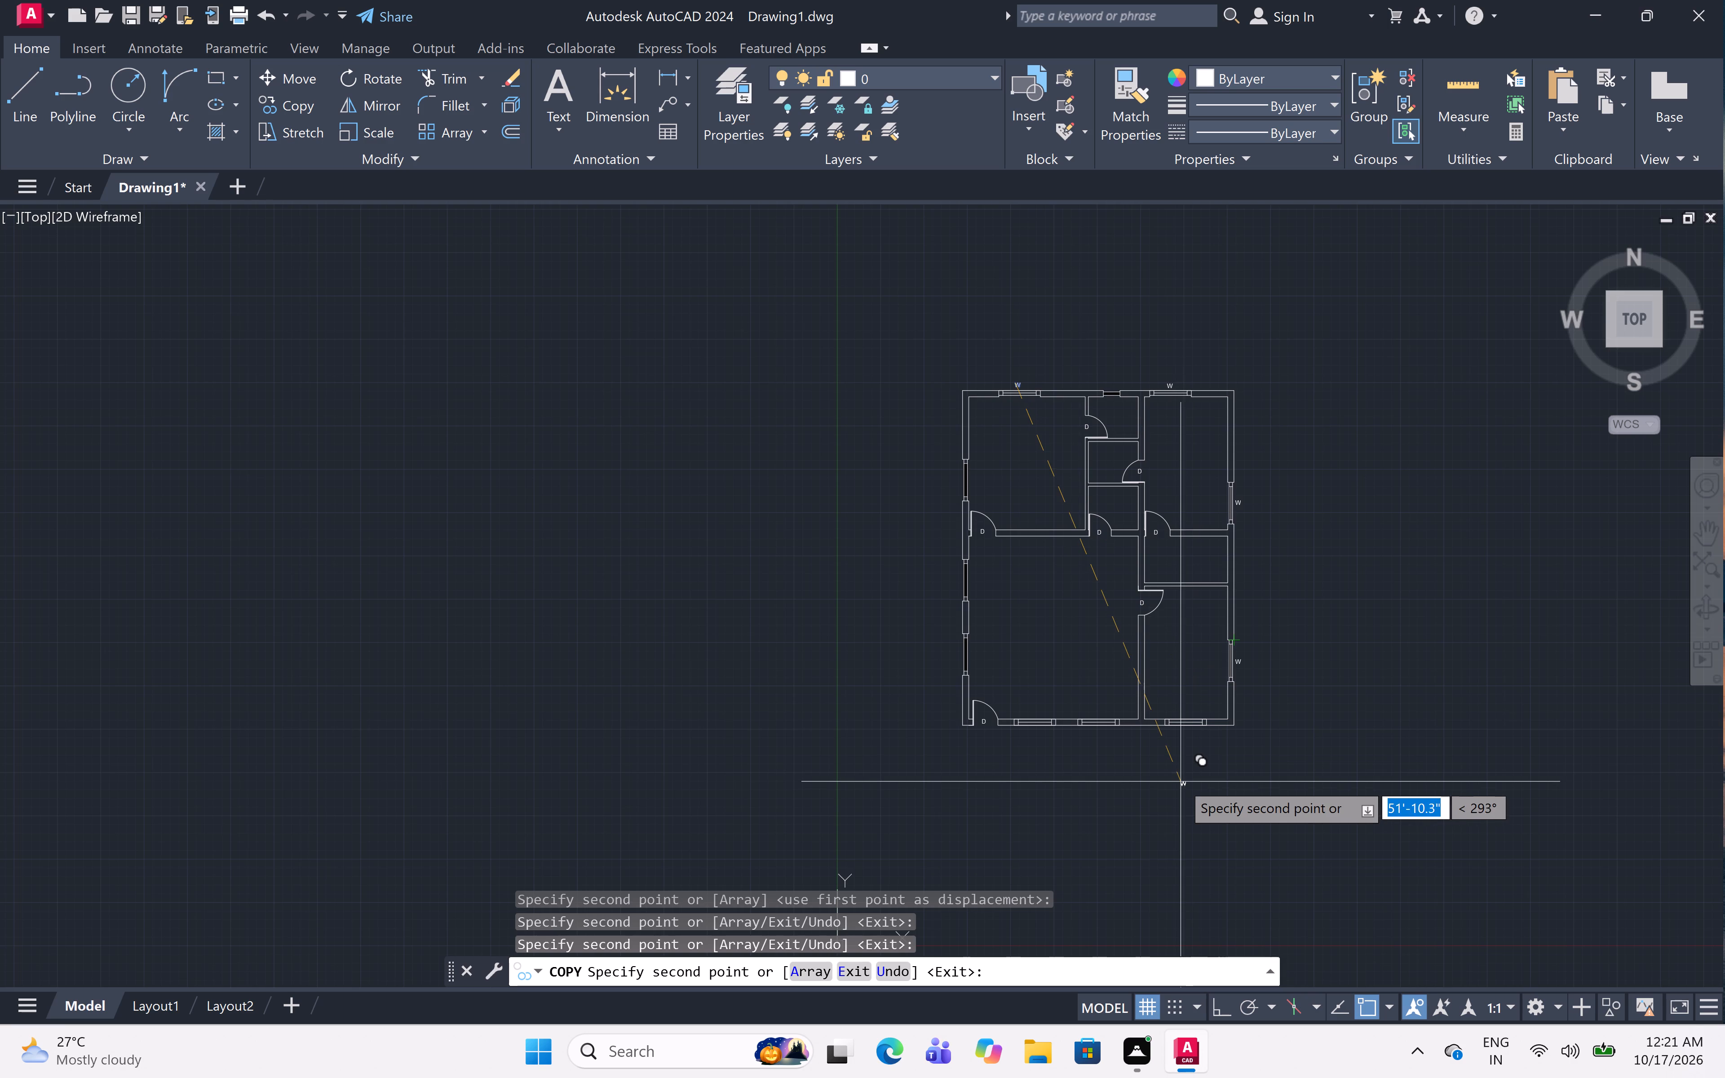
scroll(1185, 760, "up", 4)
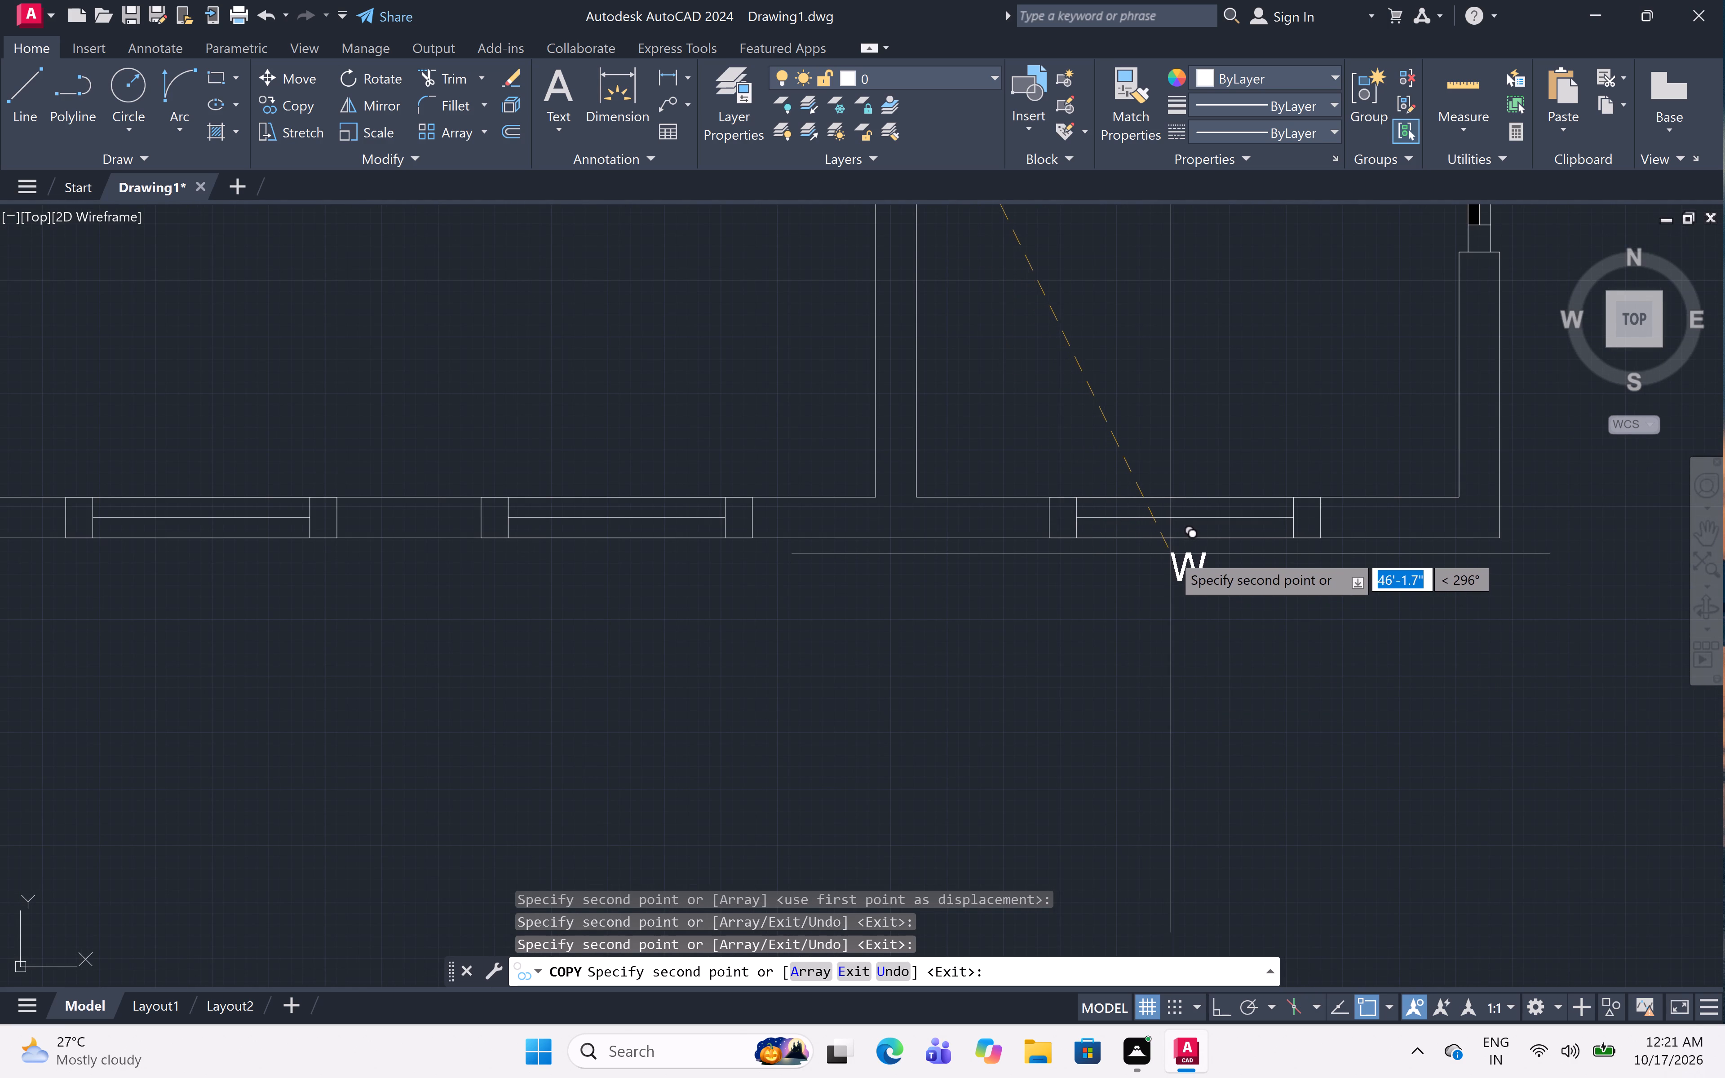
left_click(1170, 553)
scroll(1177, 616, "down", 2)
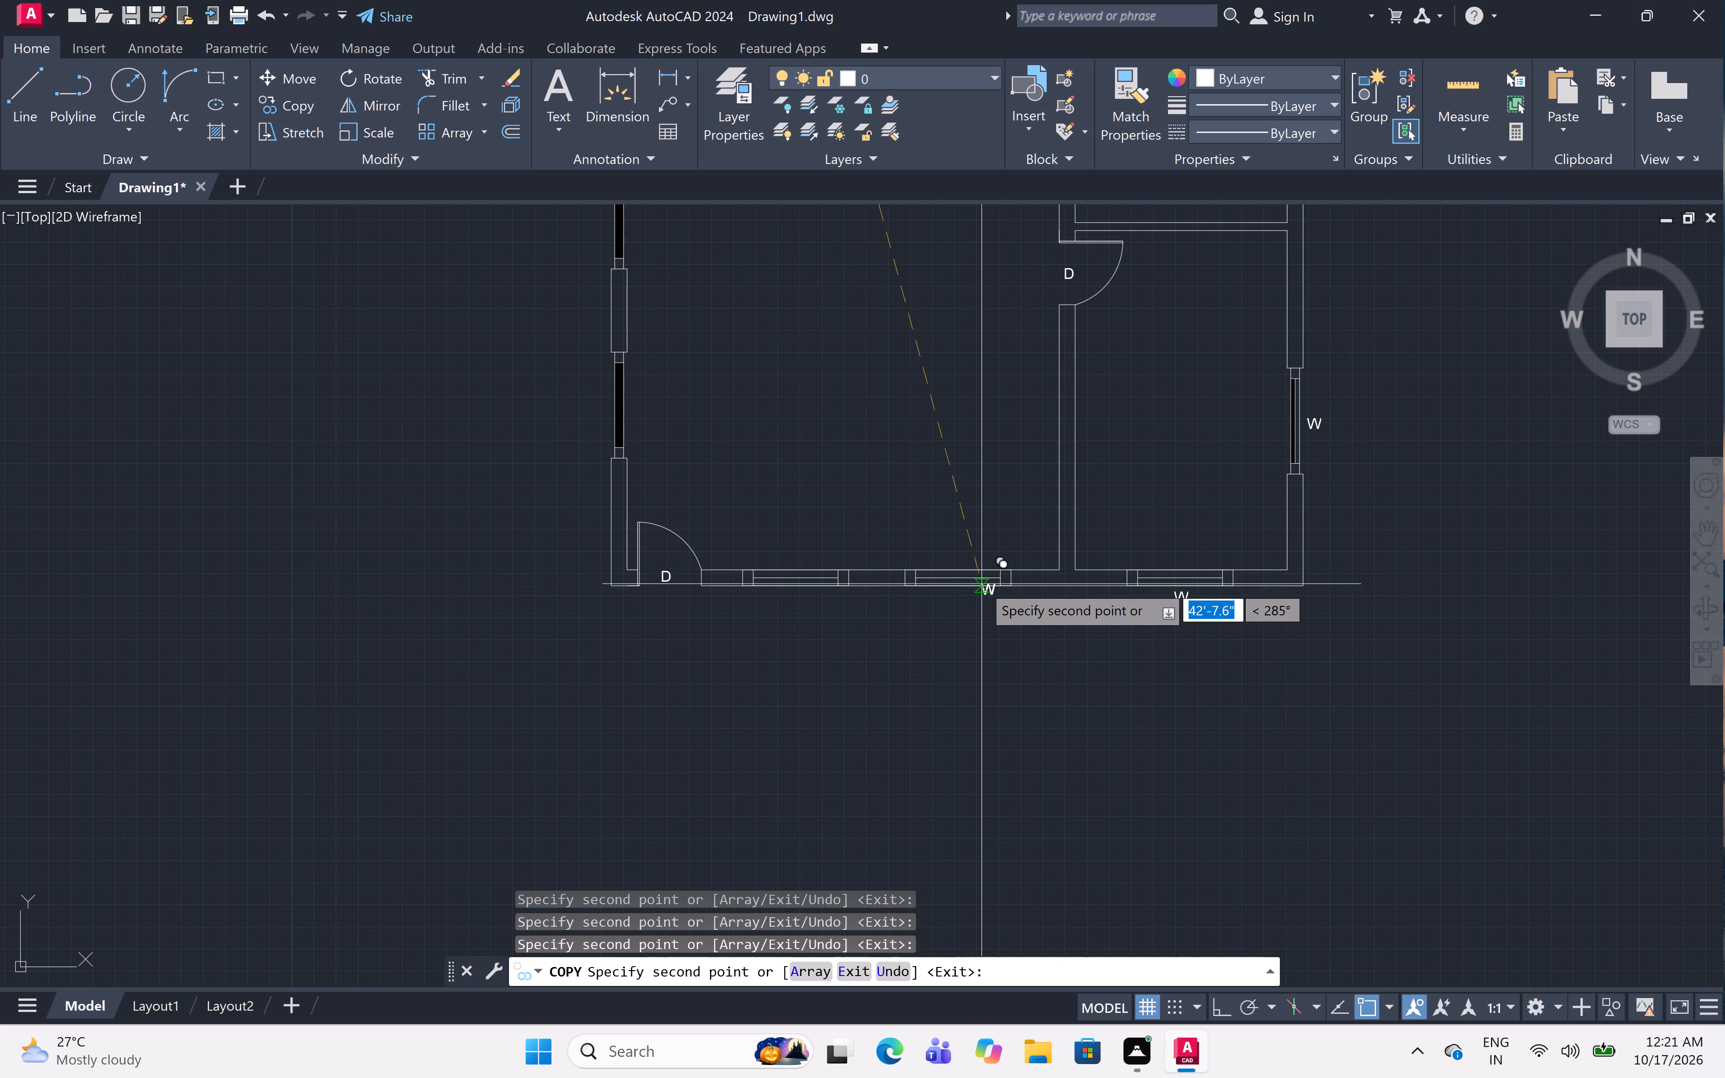
scroll(983, 584, "up", 4)
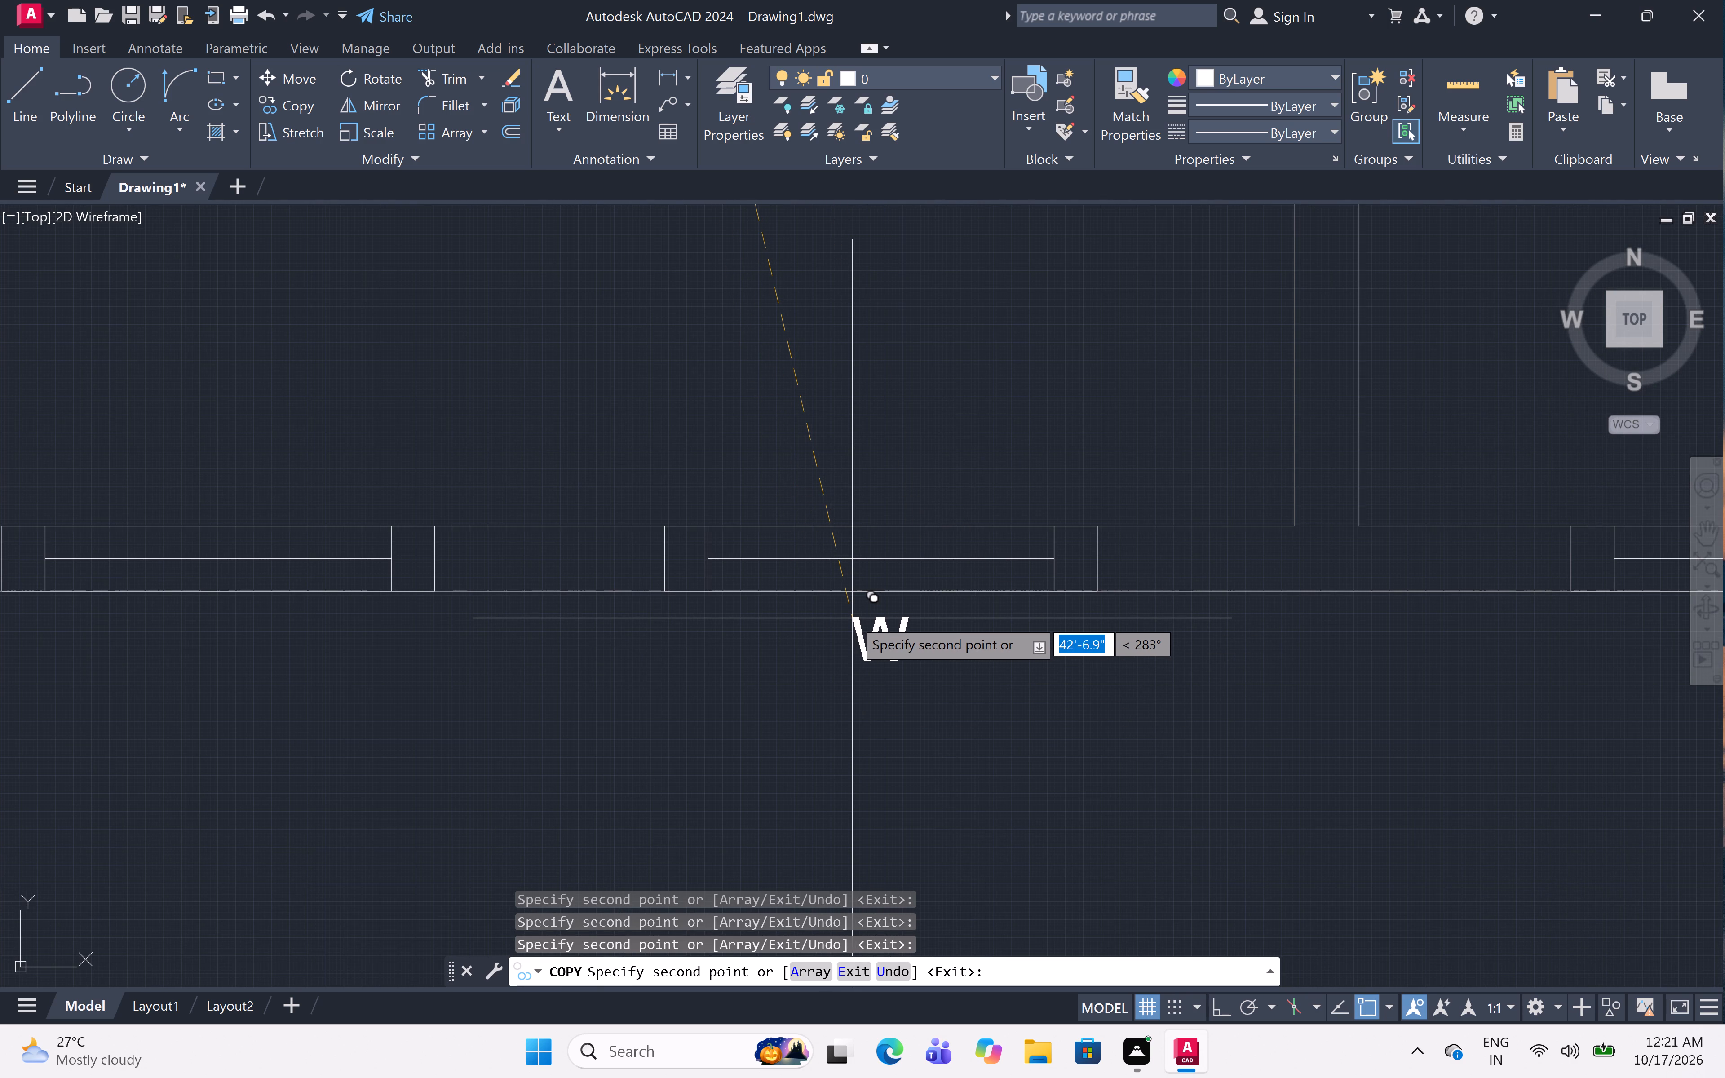
left_click(853, 618)
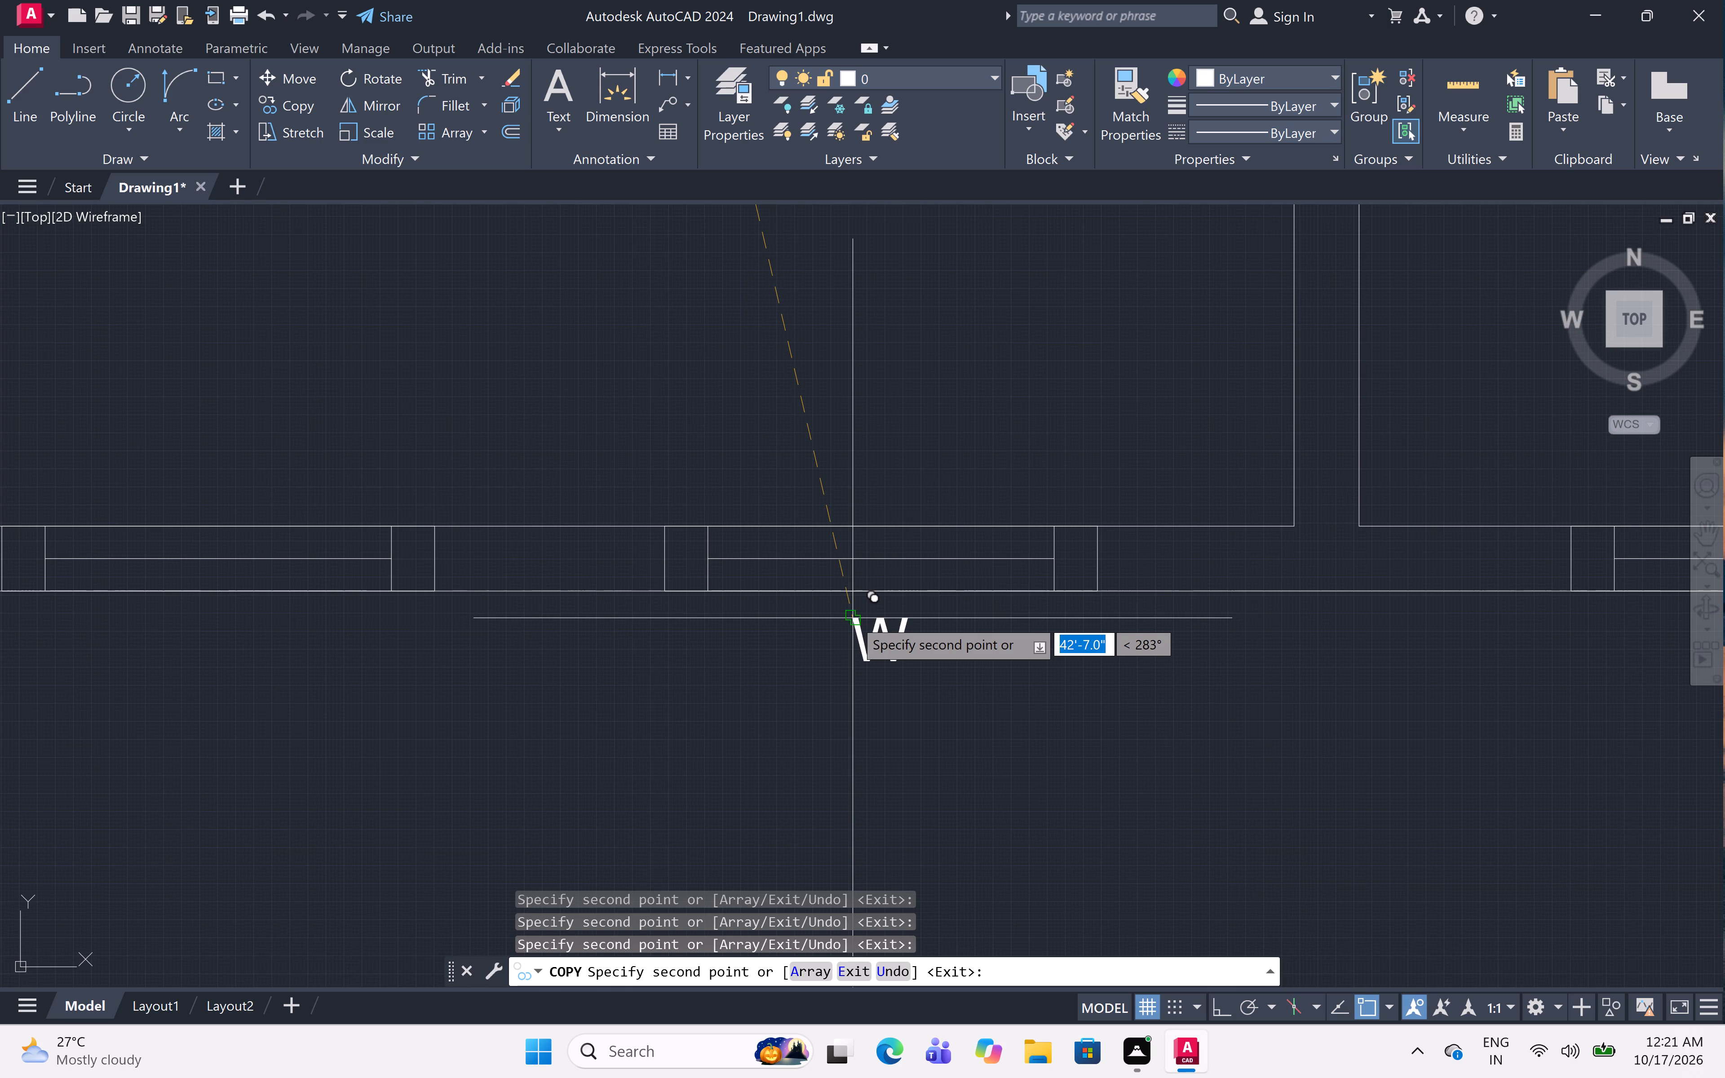
scroll(892, 496, "down", 3)
scroll(692, 509, "up", 4)
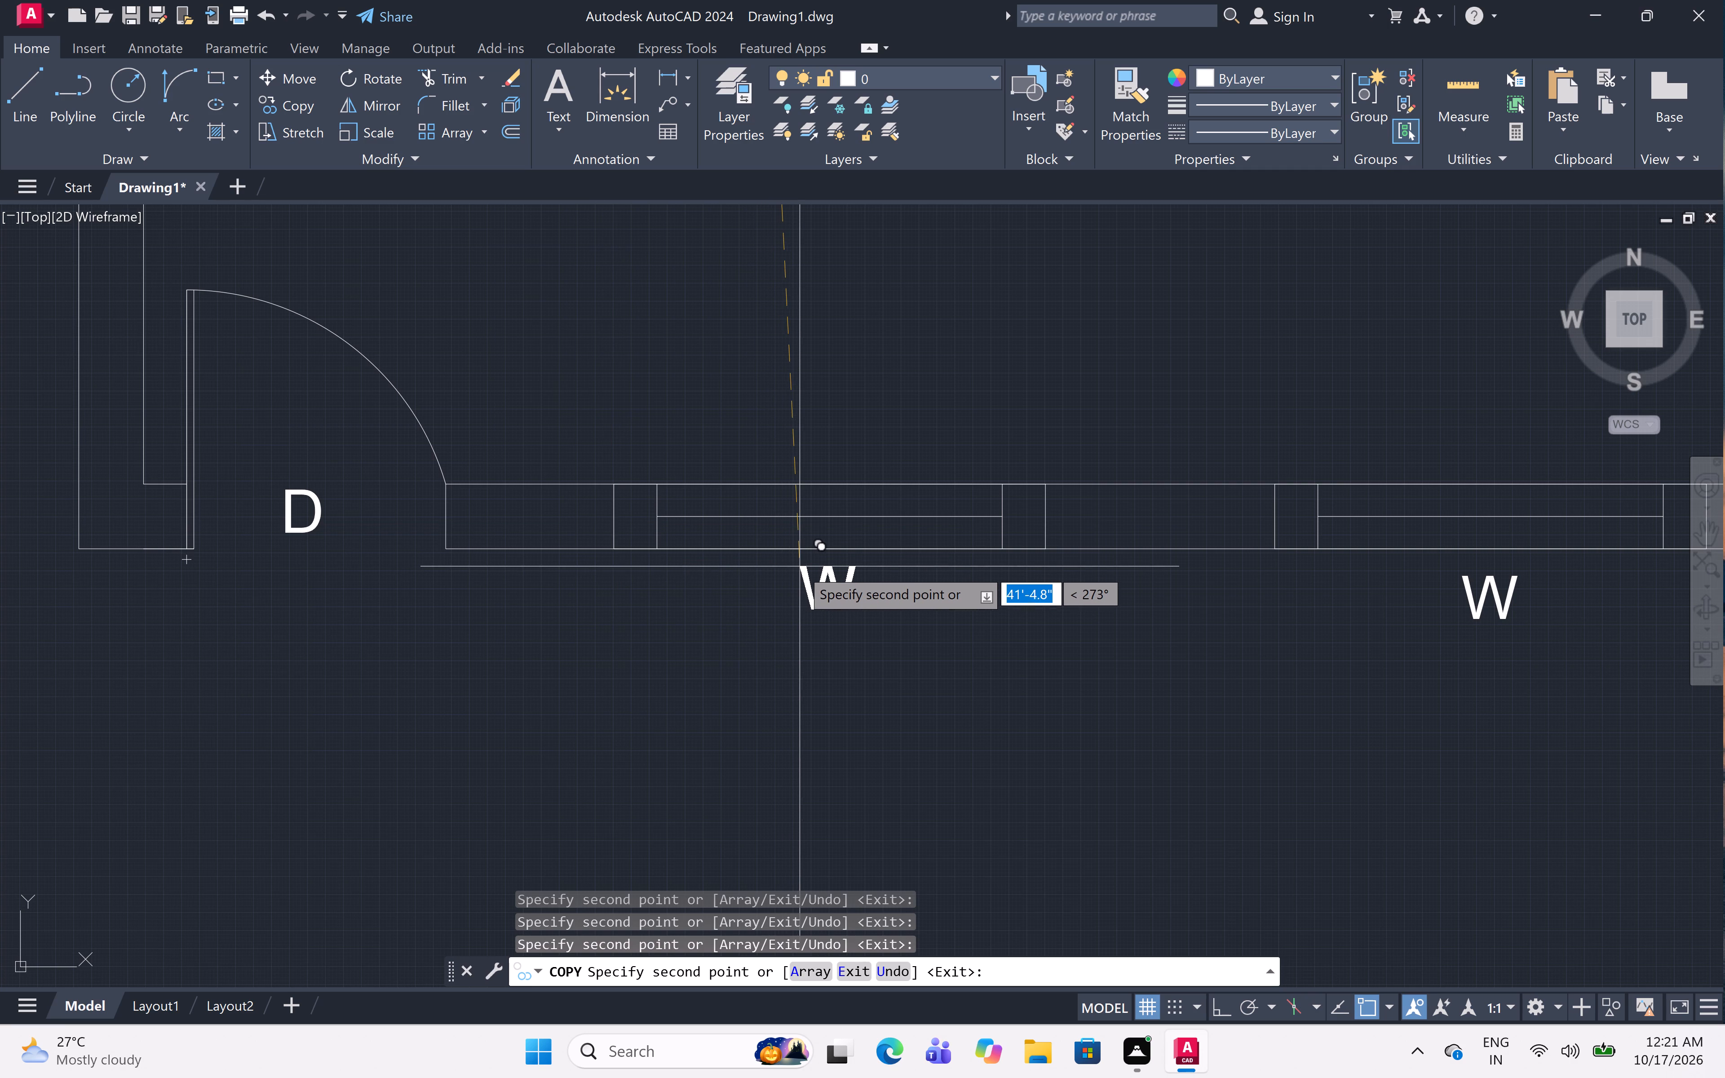
left_click(800, 570)
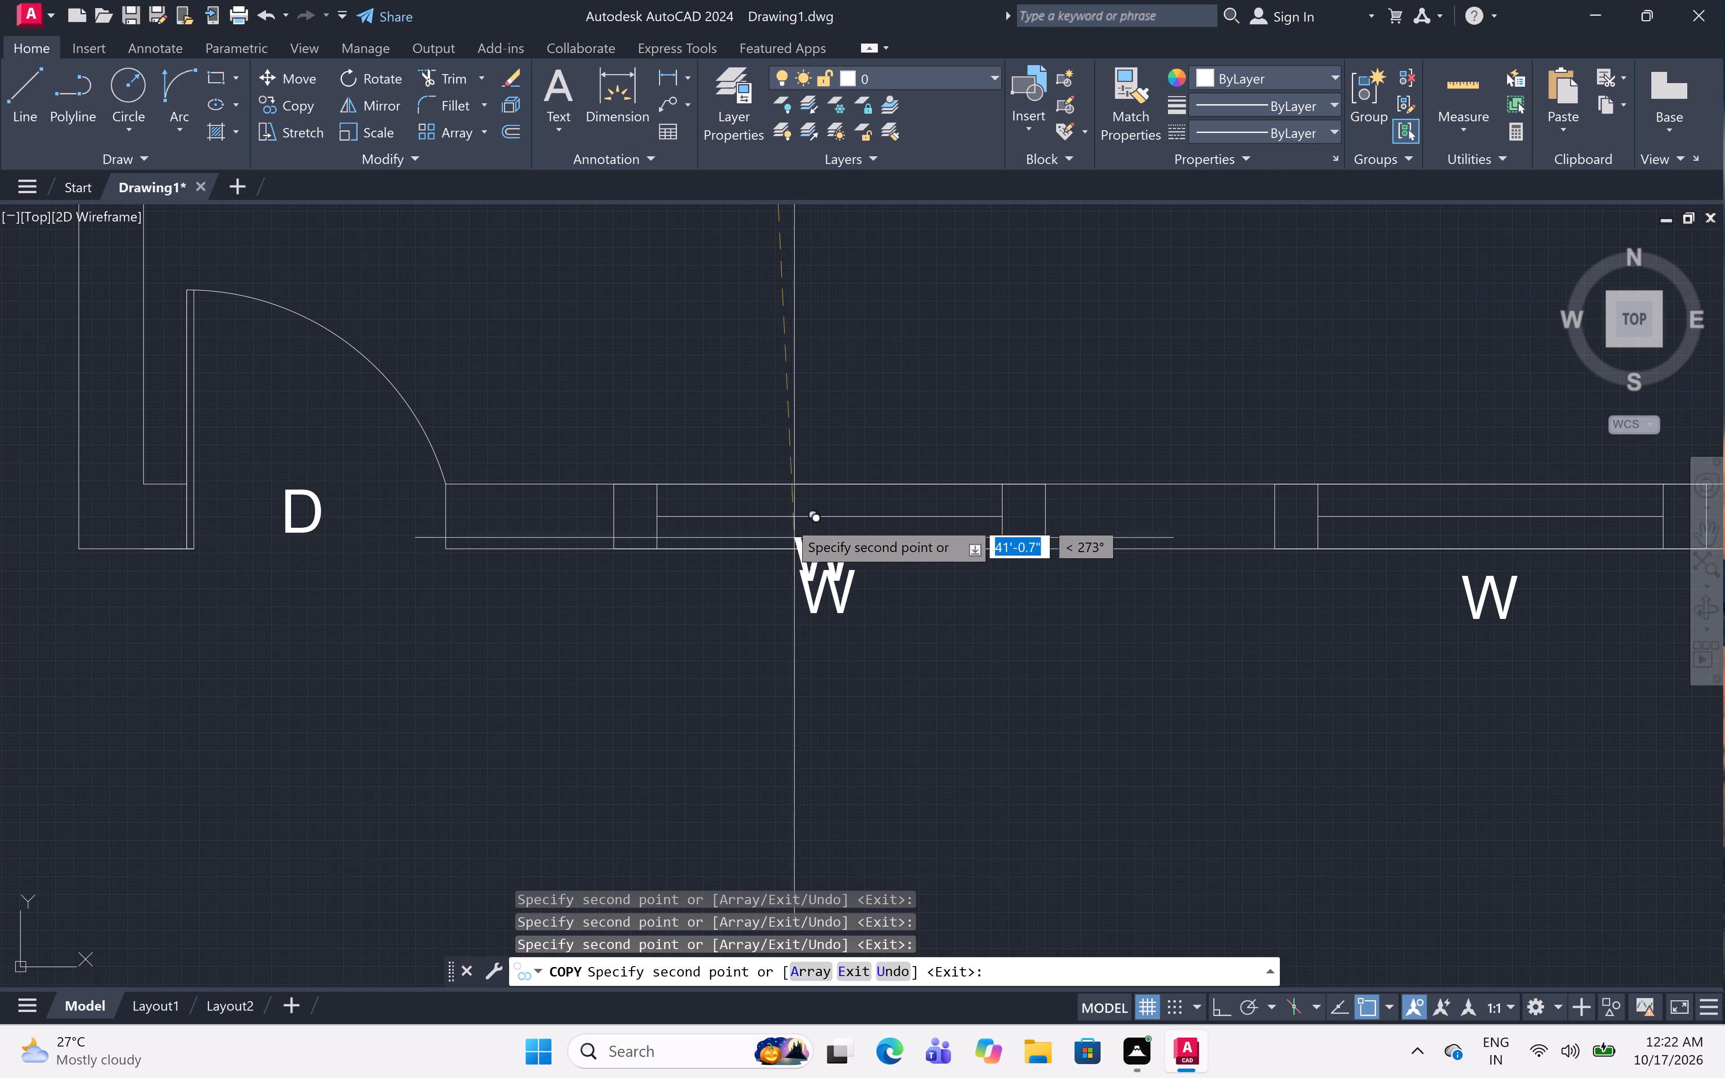
Place W label copies just outside the two windows in the large lower-left room's left wall, and finish copying.
scroll(784, 500, "down", 4)
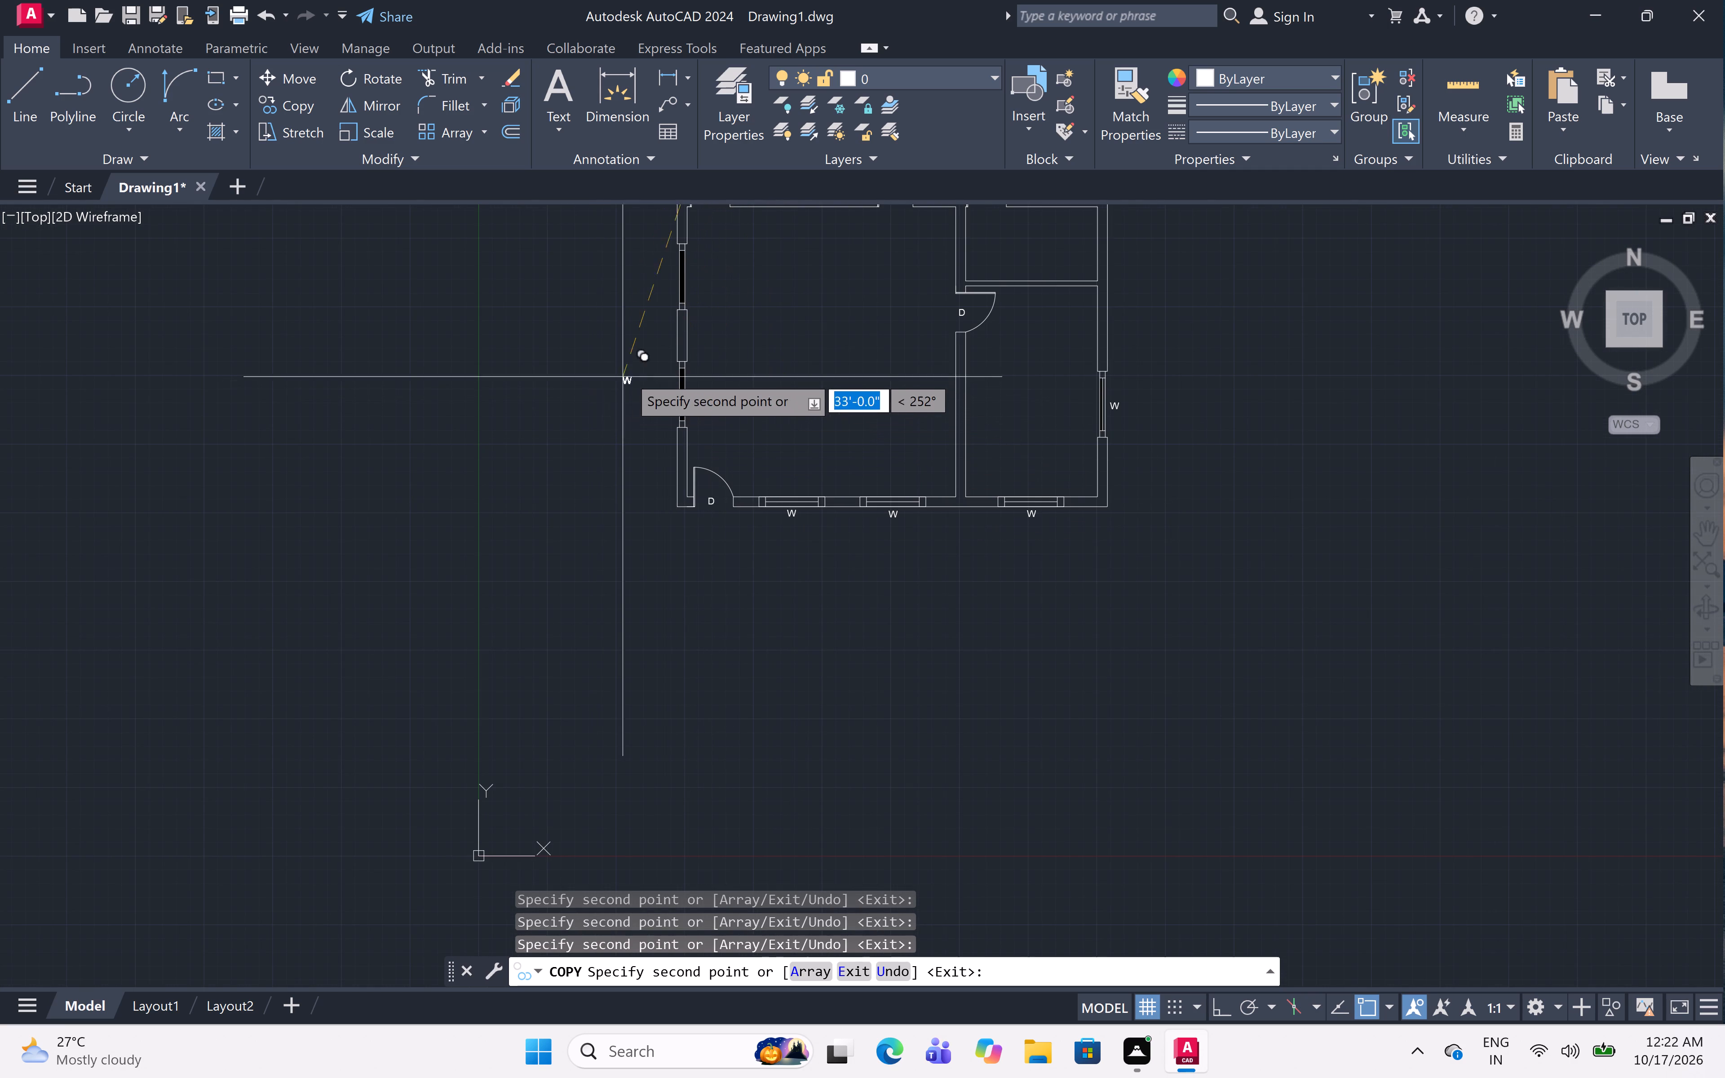
scroll(627, 375, "up", 4)
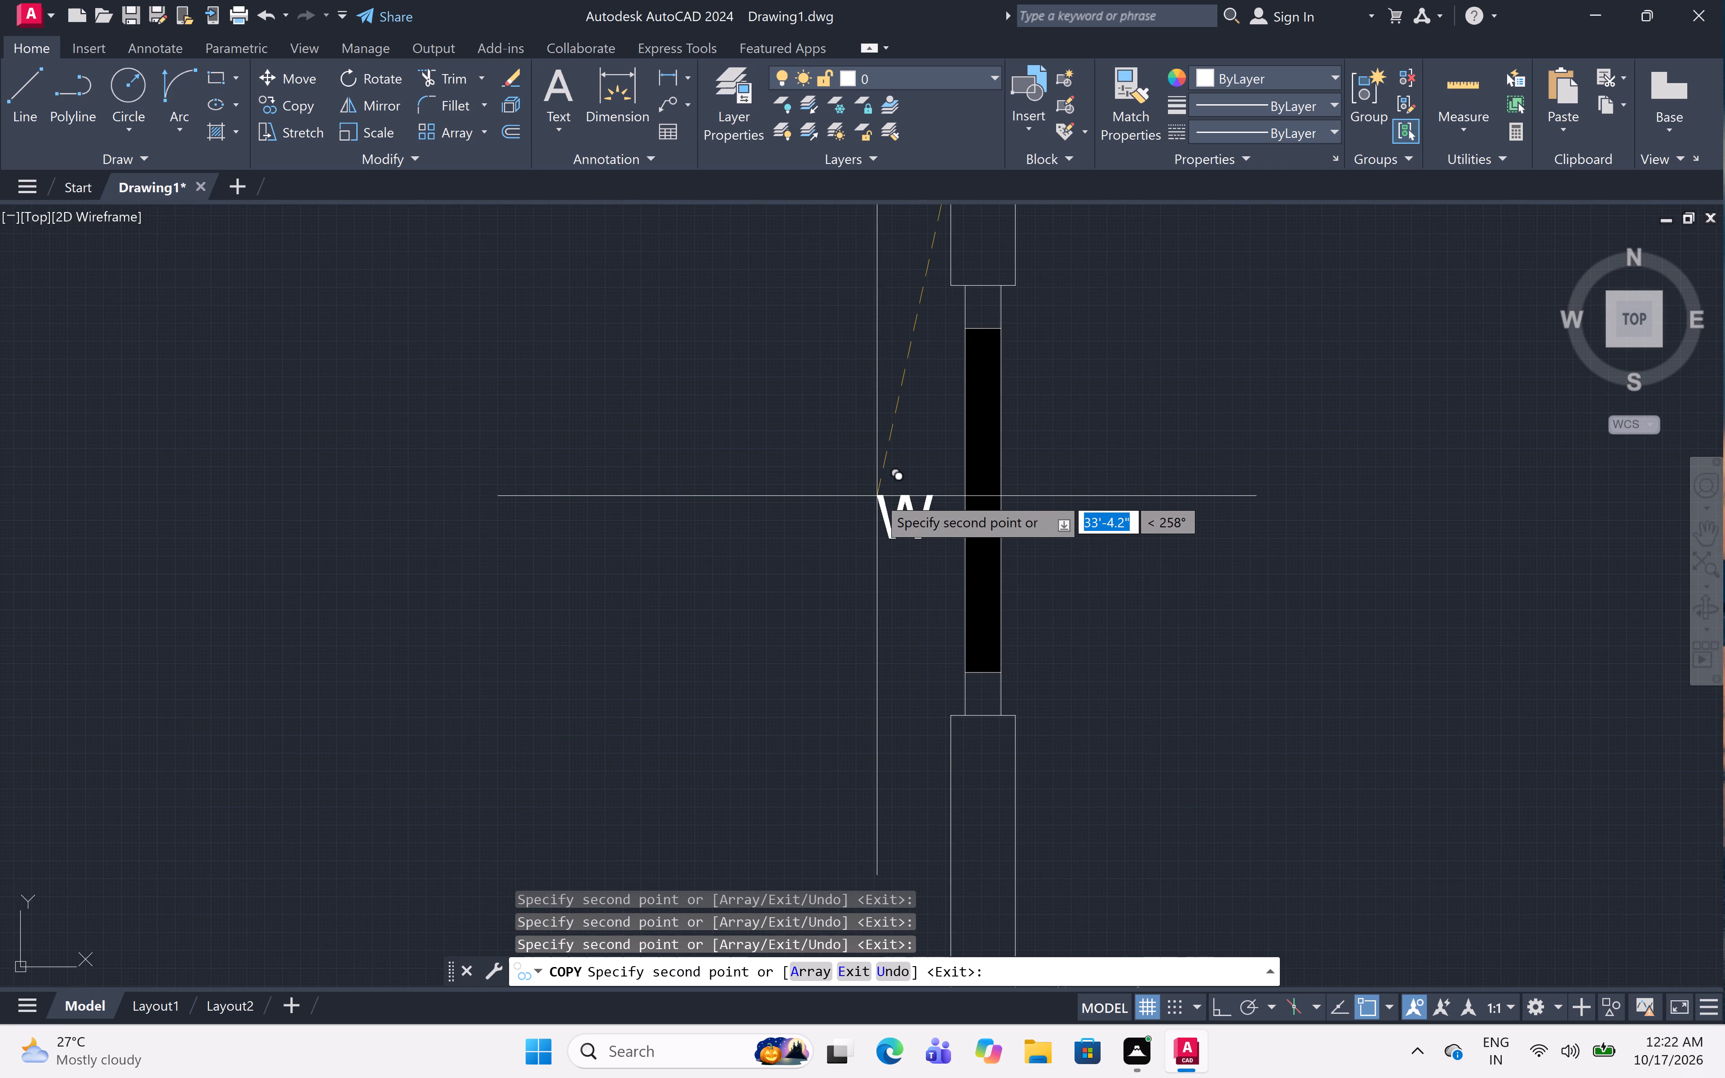
left_click(876, 485)
scroll(803, 517, "down", 4)
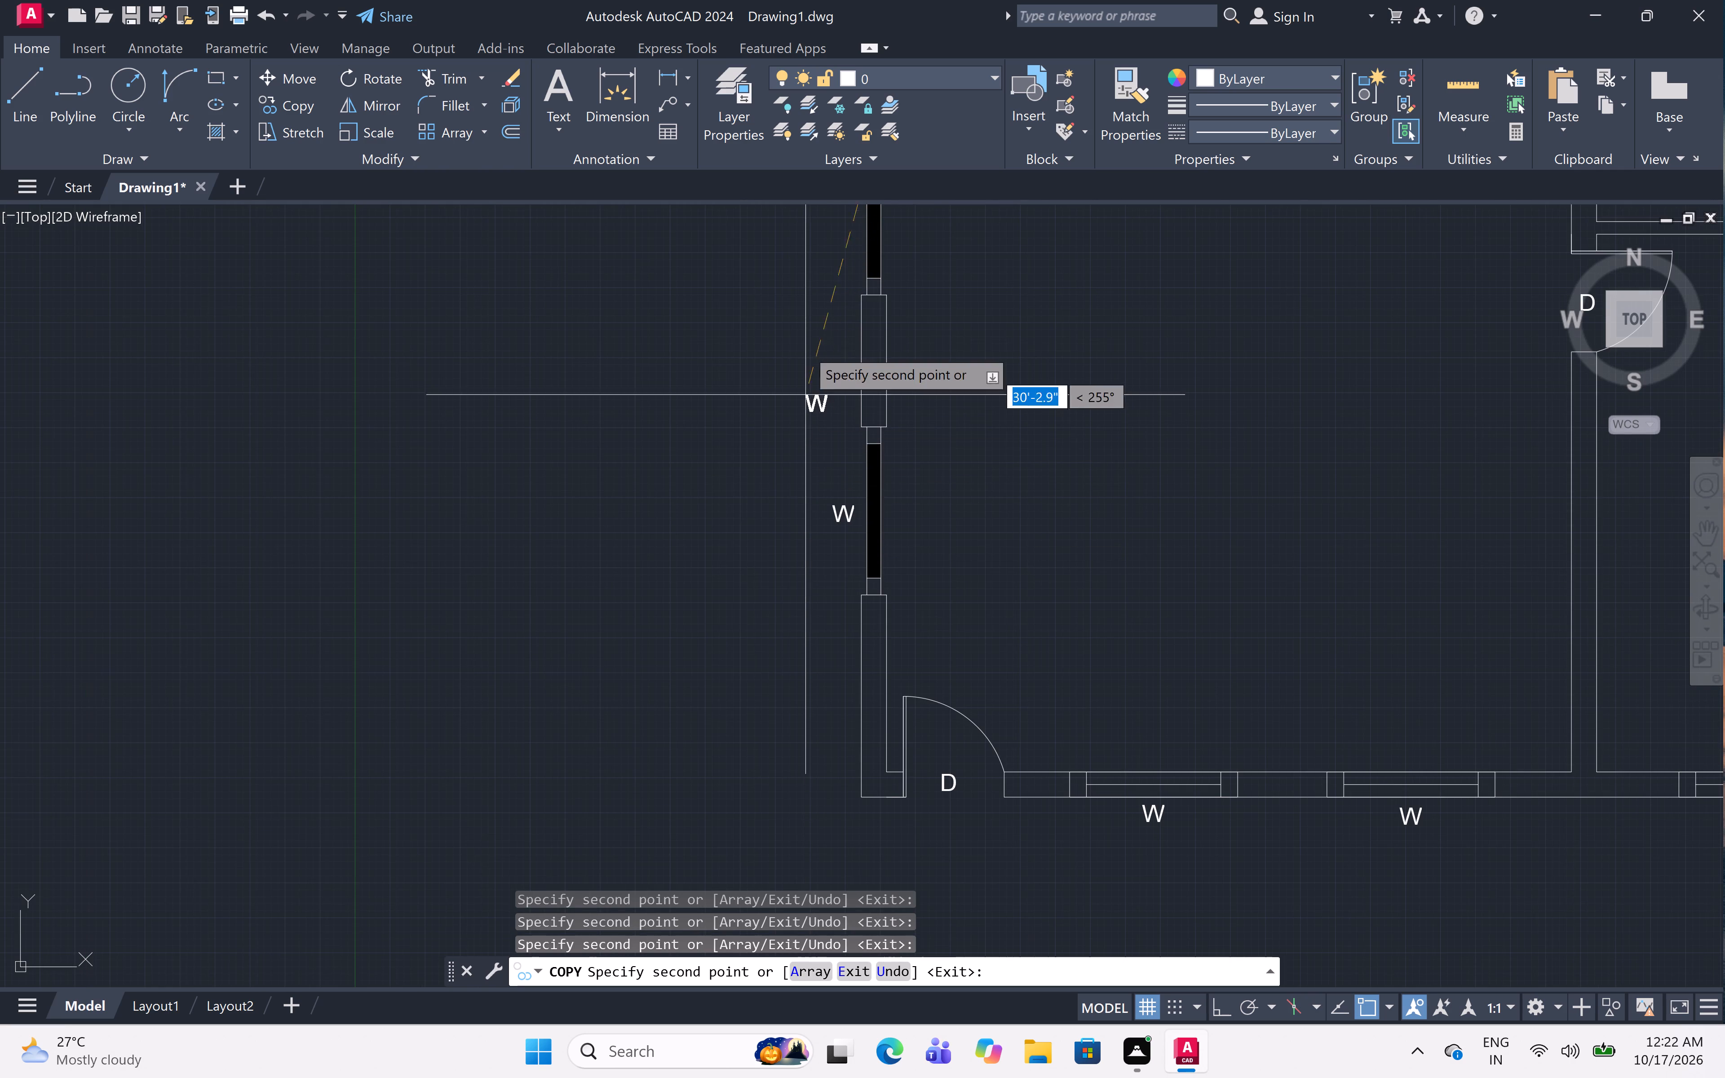
middle_click_drag(803, 334, 807, 574)
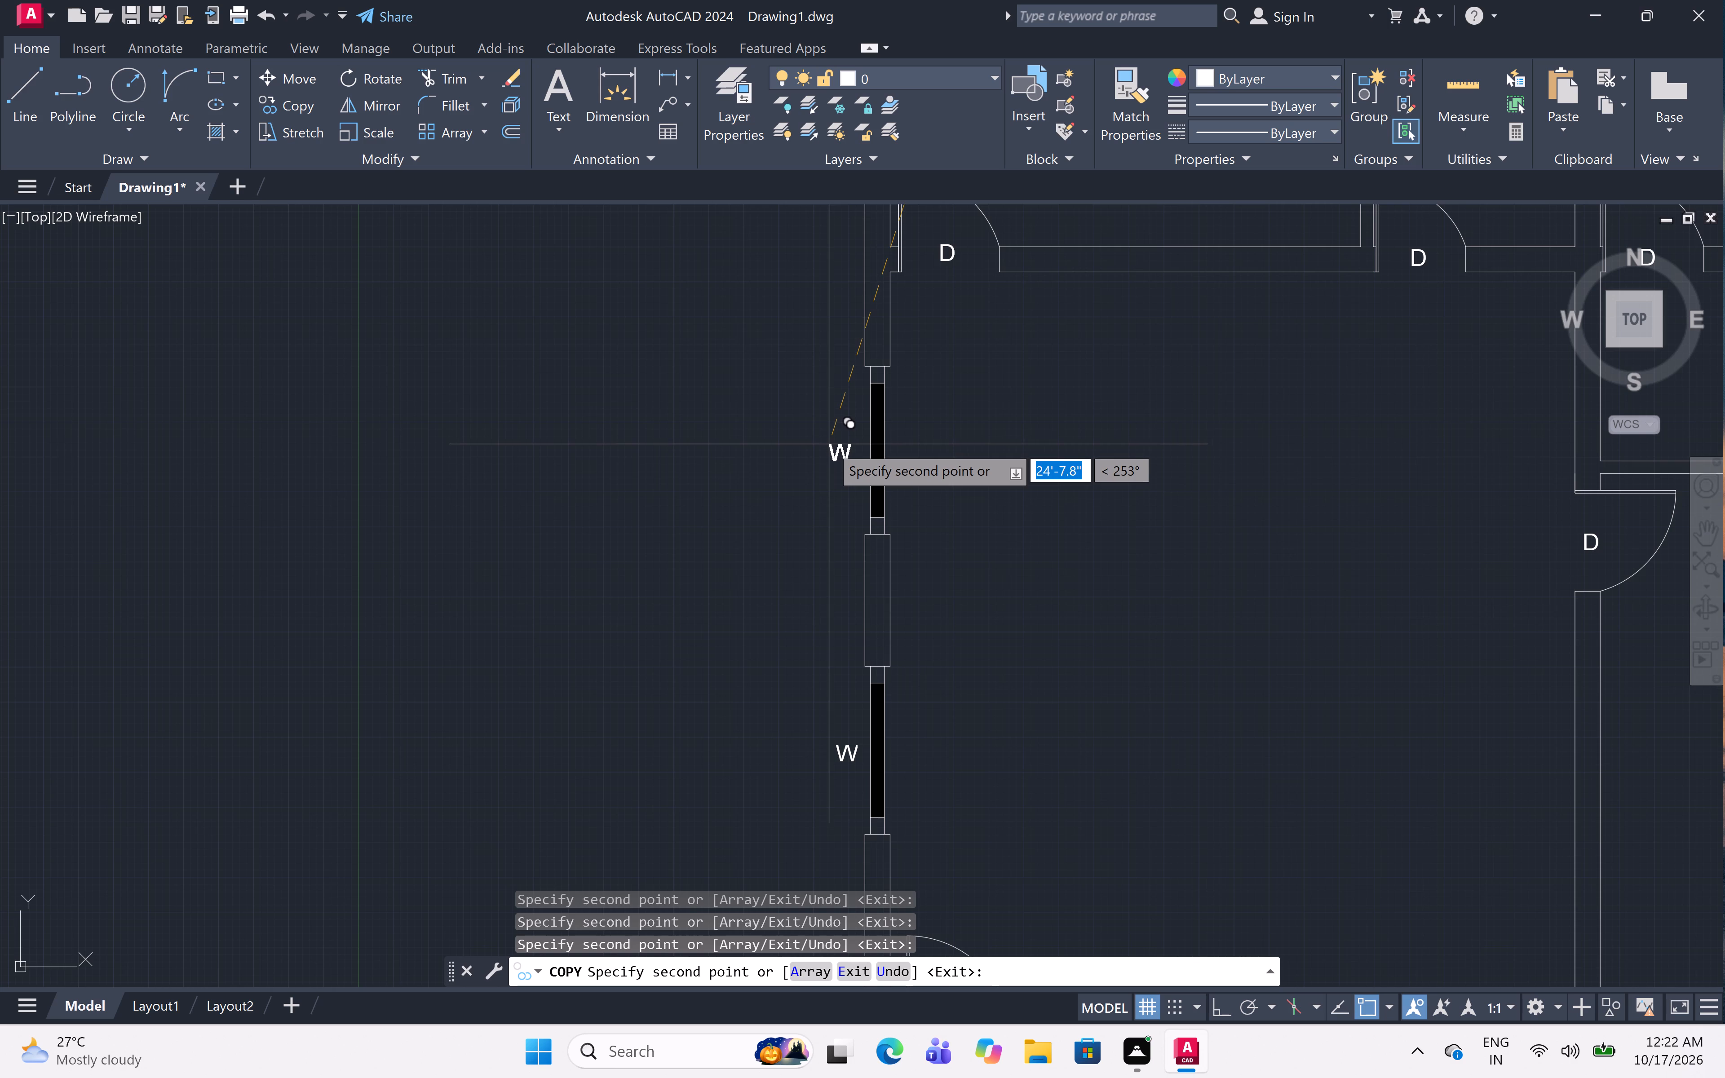
left_click(832, 445)
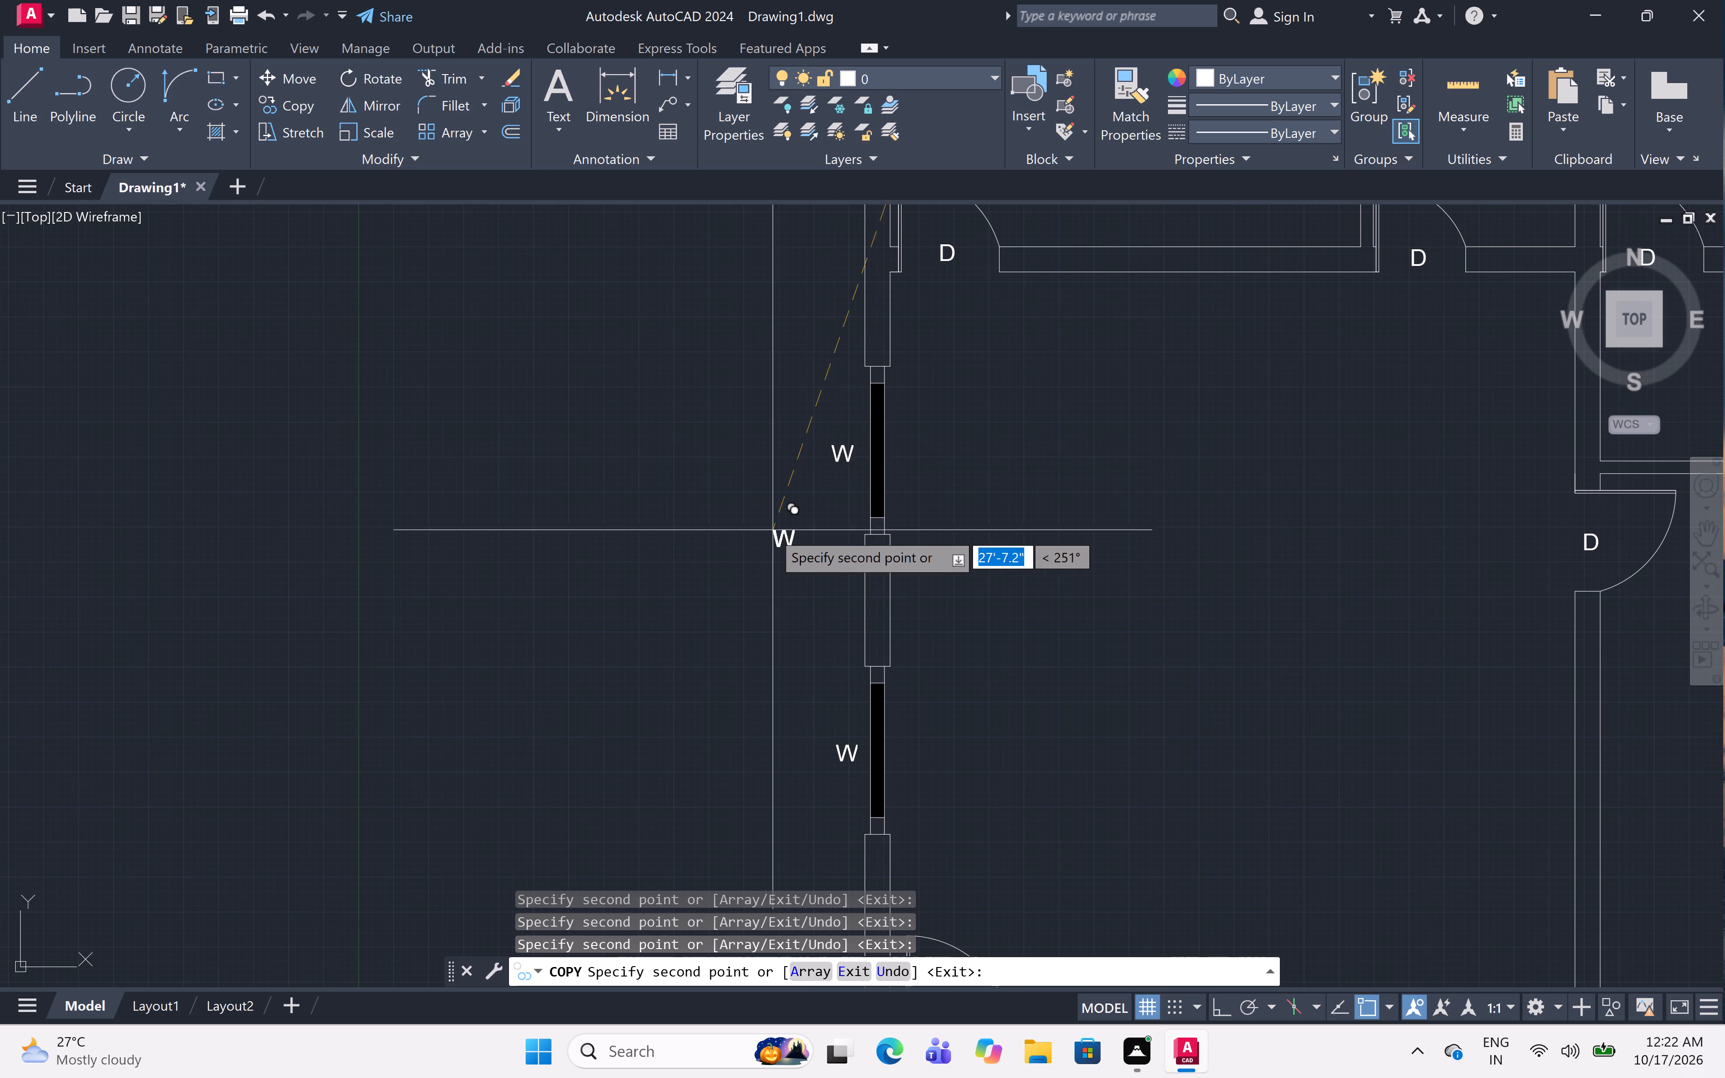
scroll(771, 516, "down", 3)
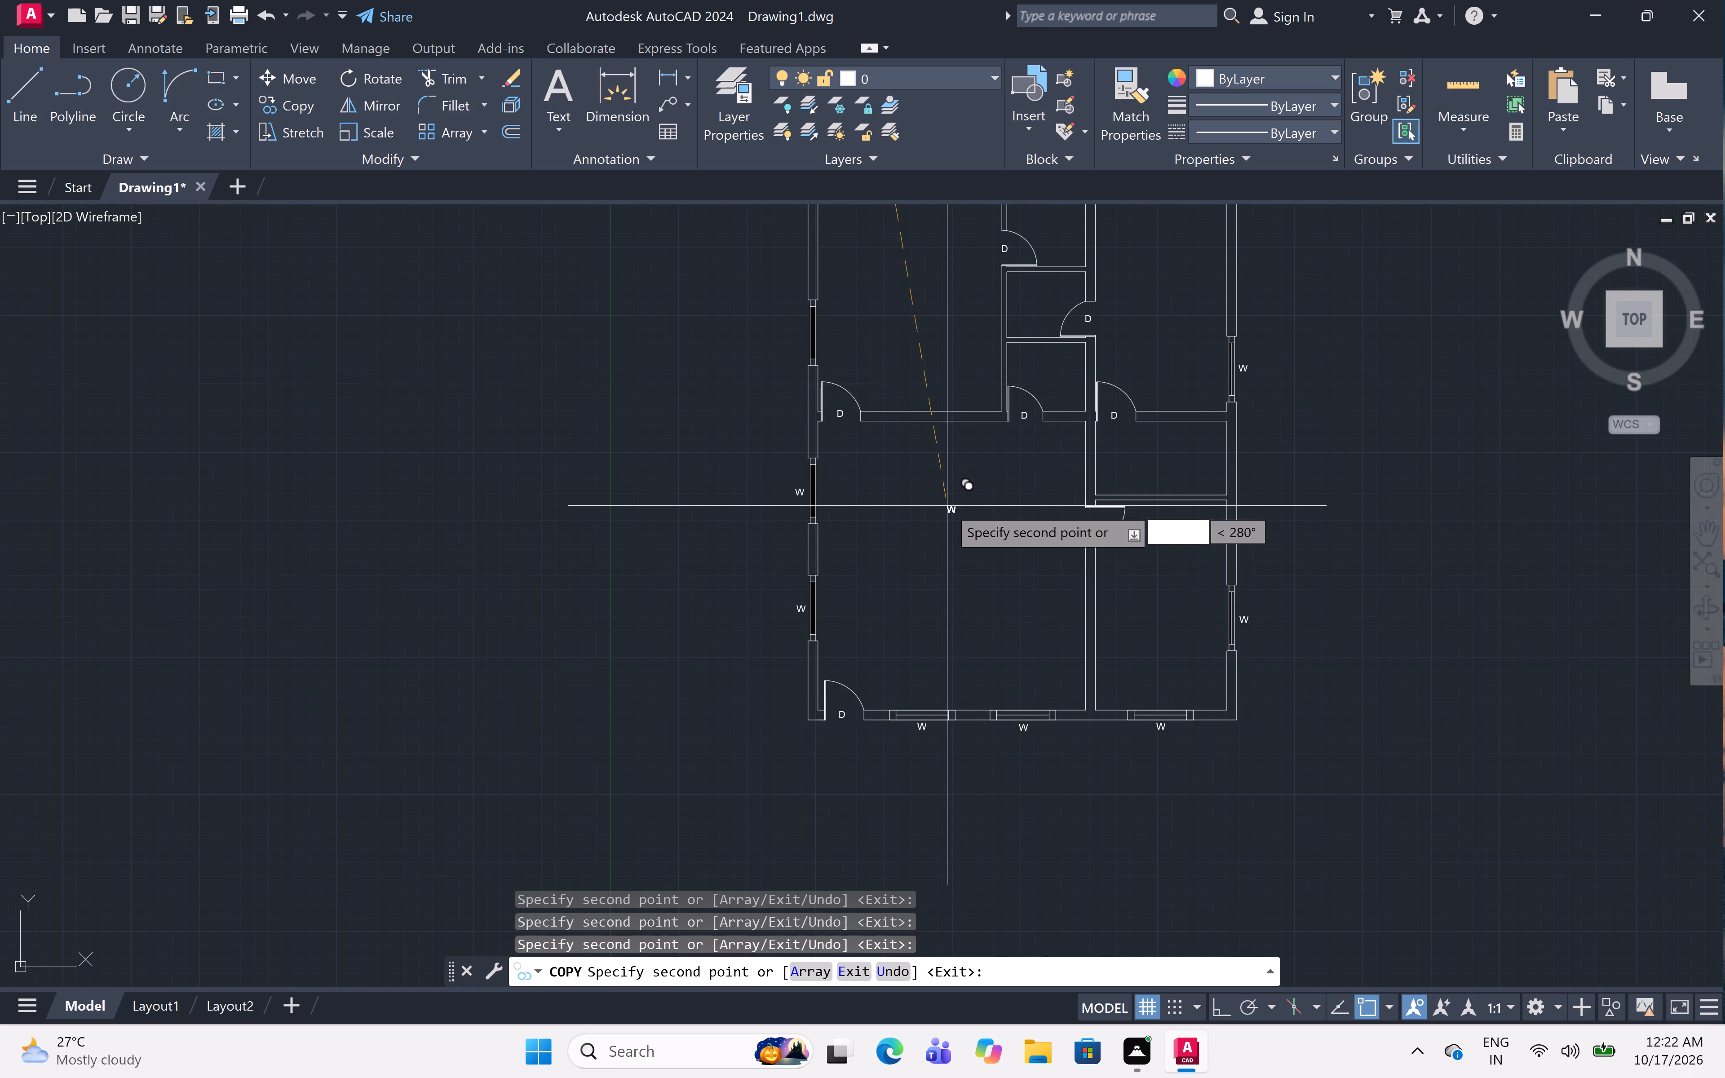
key("Escape")
Add a two-line multiline text label in the middle of the upper-left room: "MASTER BED" with "14'X16'" centred beneath it.
middle_click_drag(938, 499, 892, 701)
scroll(865, 433, "up", 2)
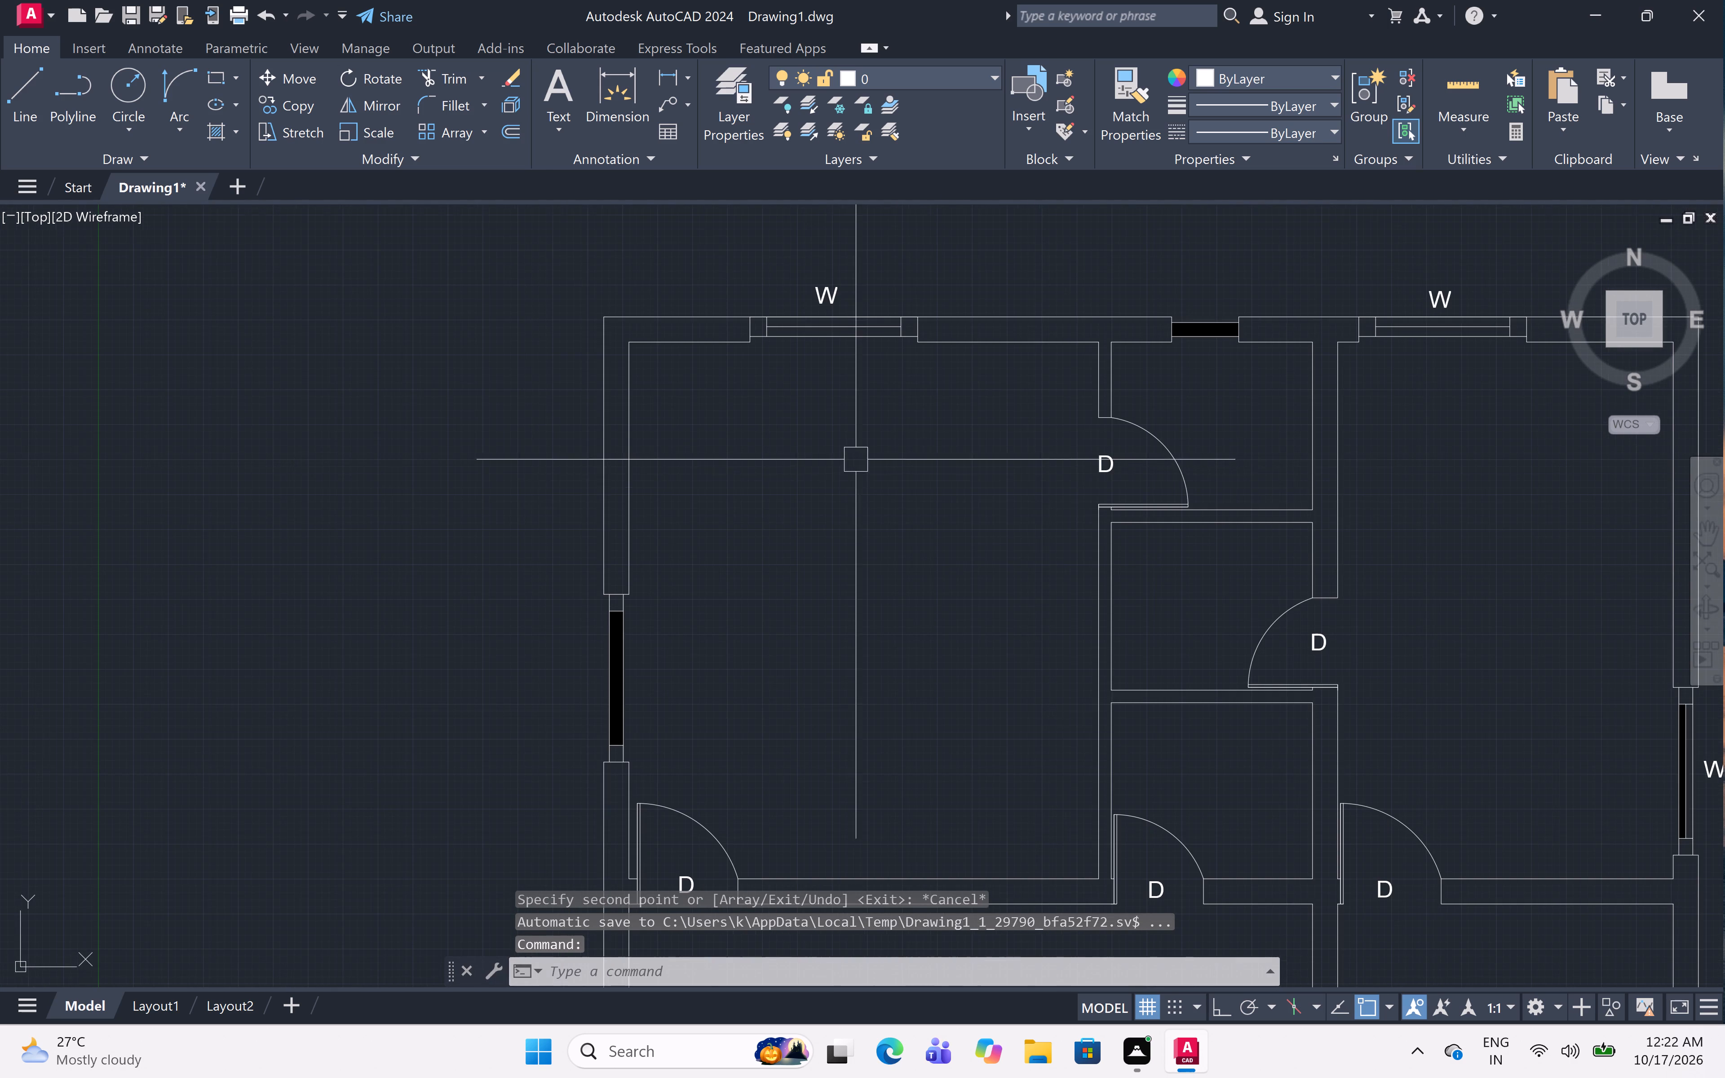
type("MT")
key("space")
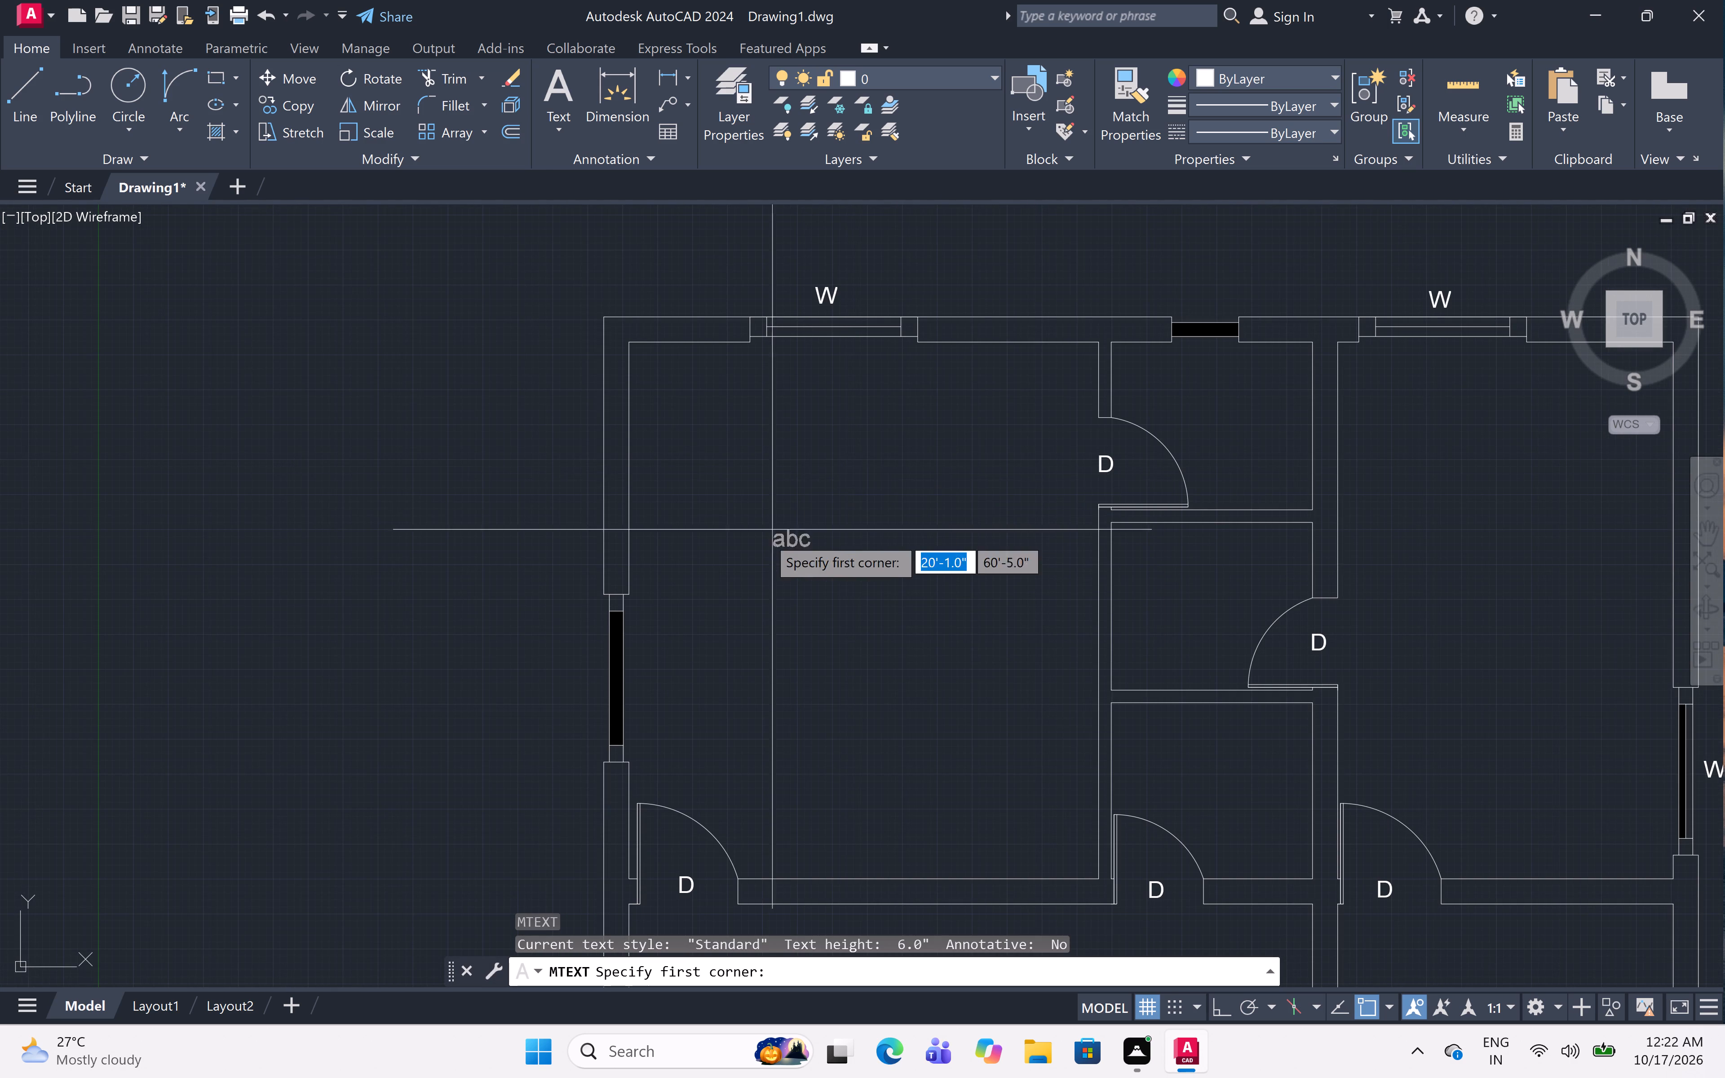
left_click(780, 553)
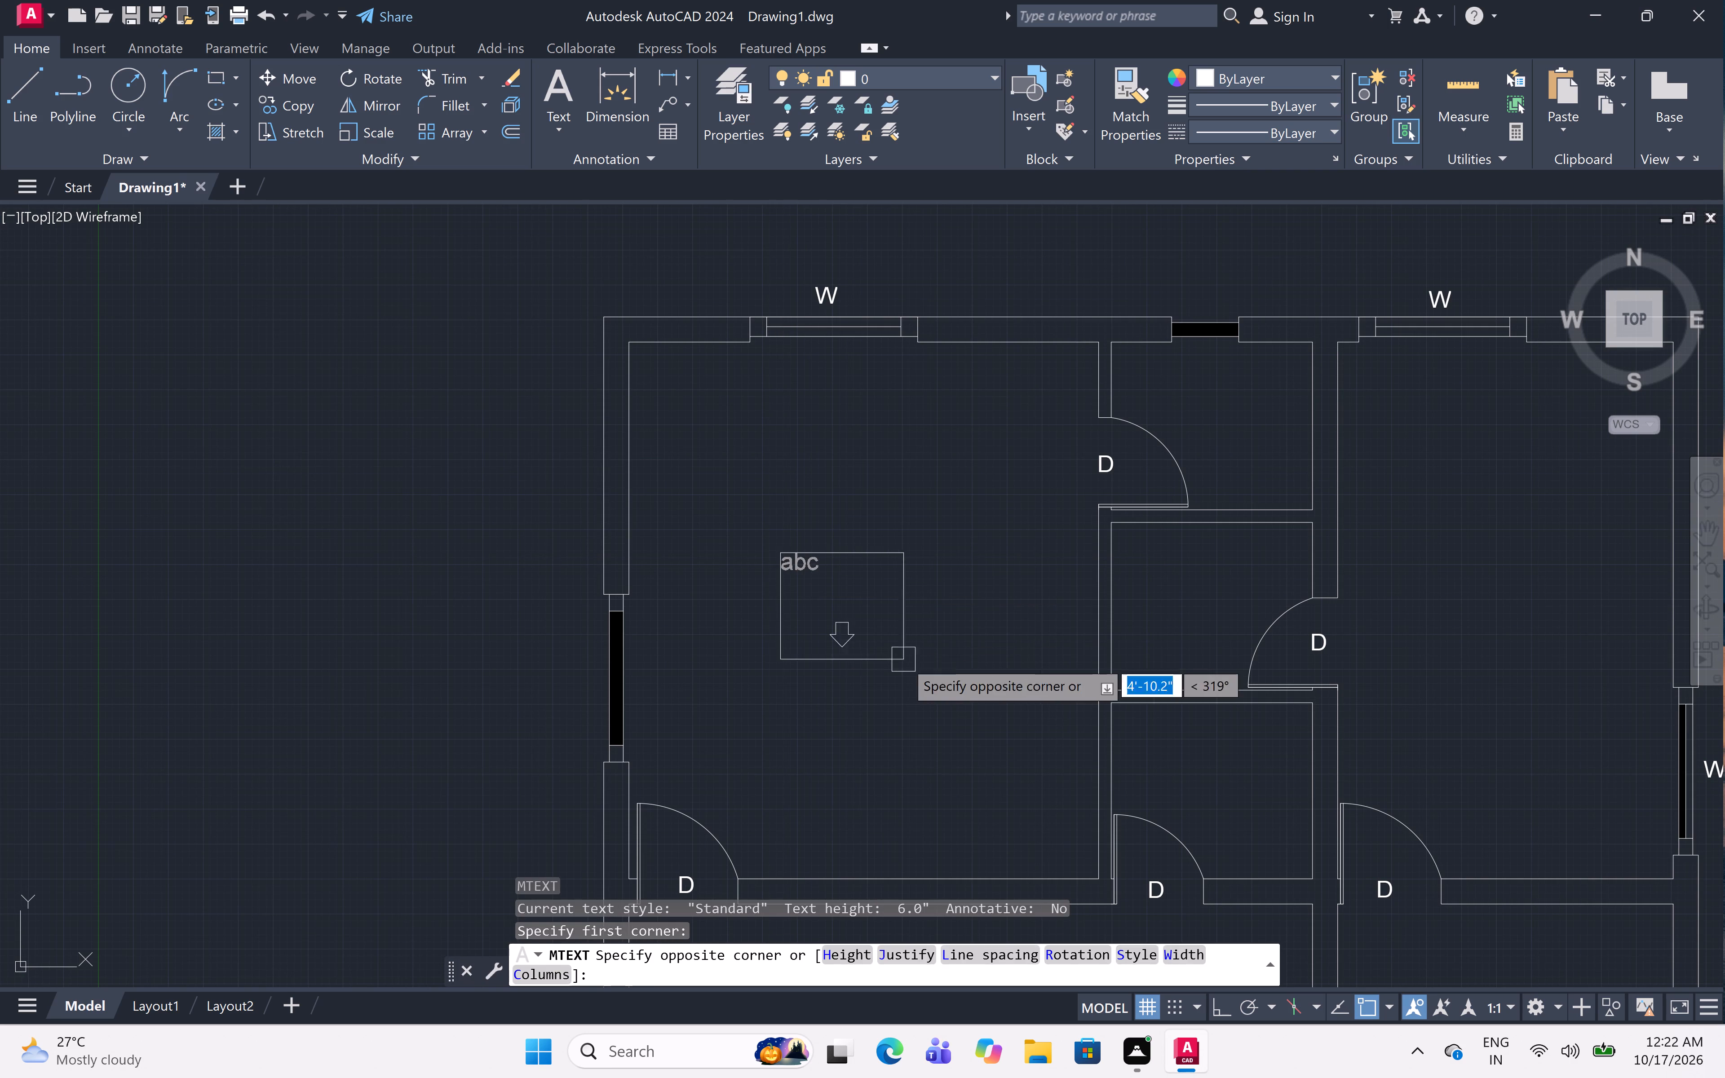
left_click(951, 638)
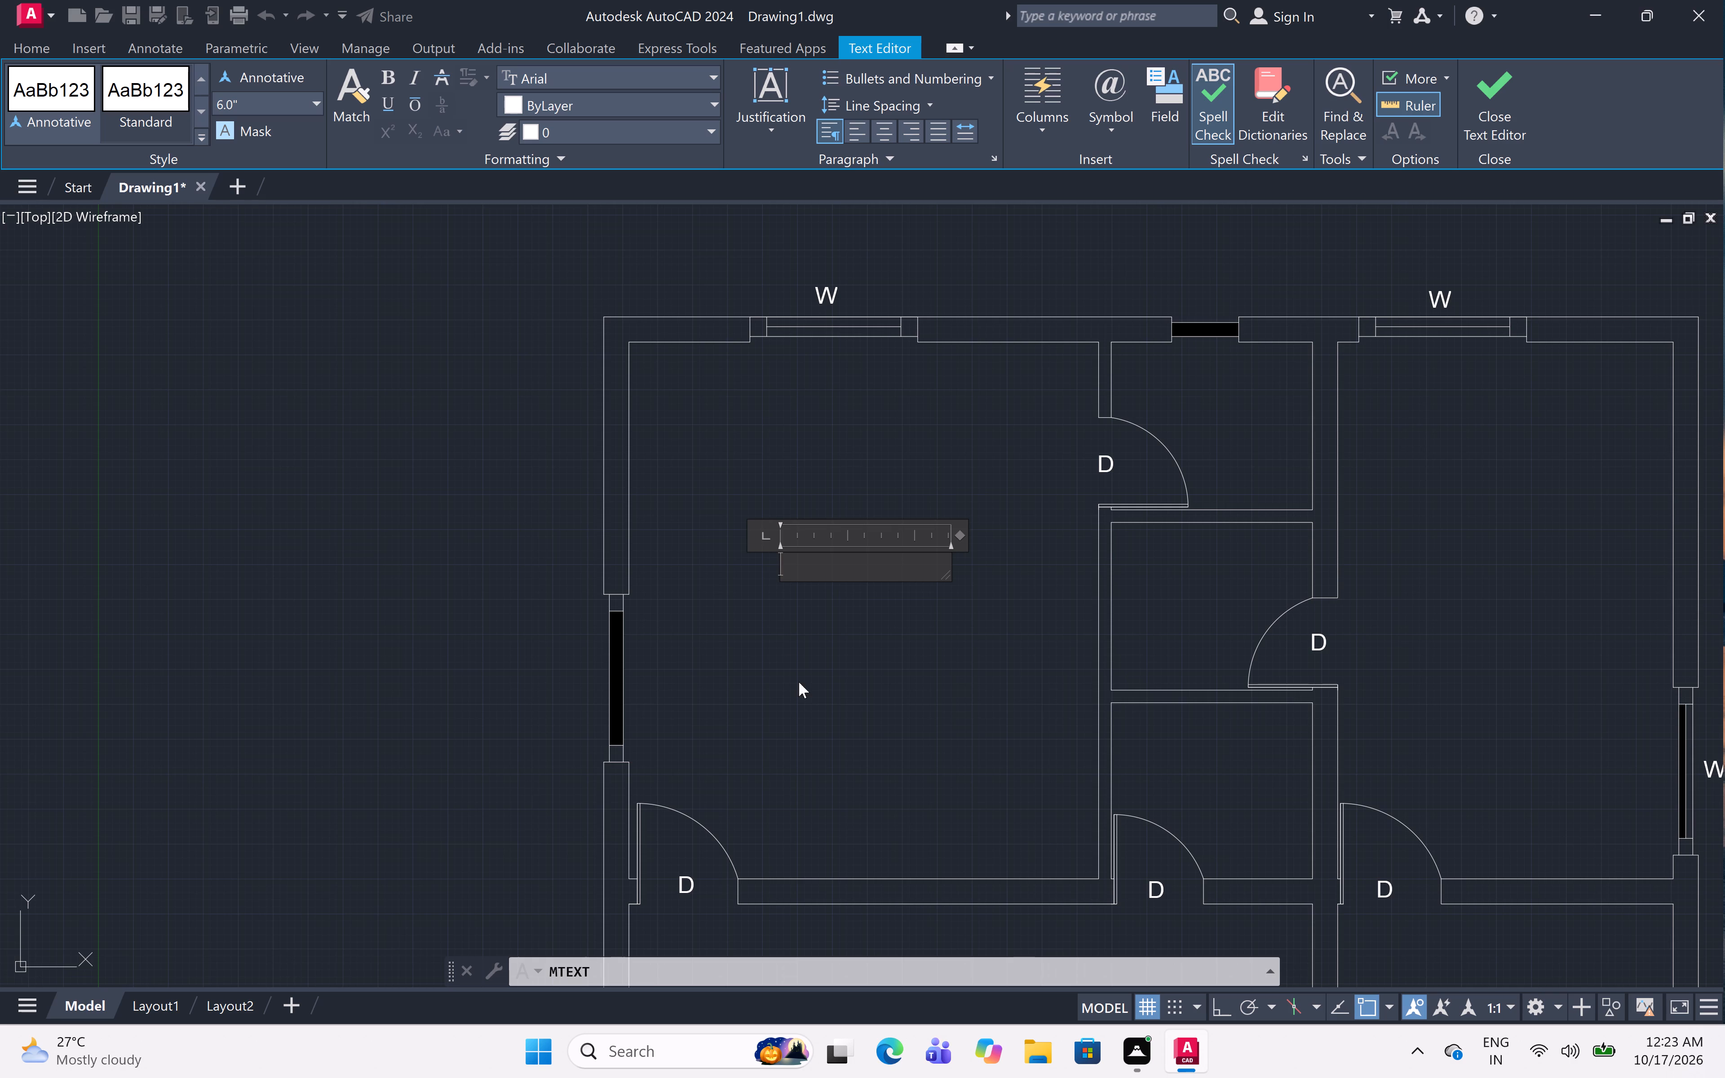
type("MASTER")
key("space")
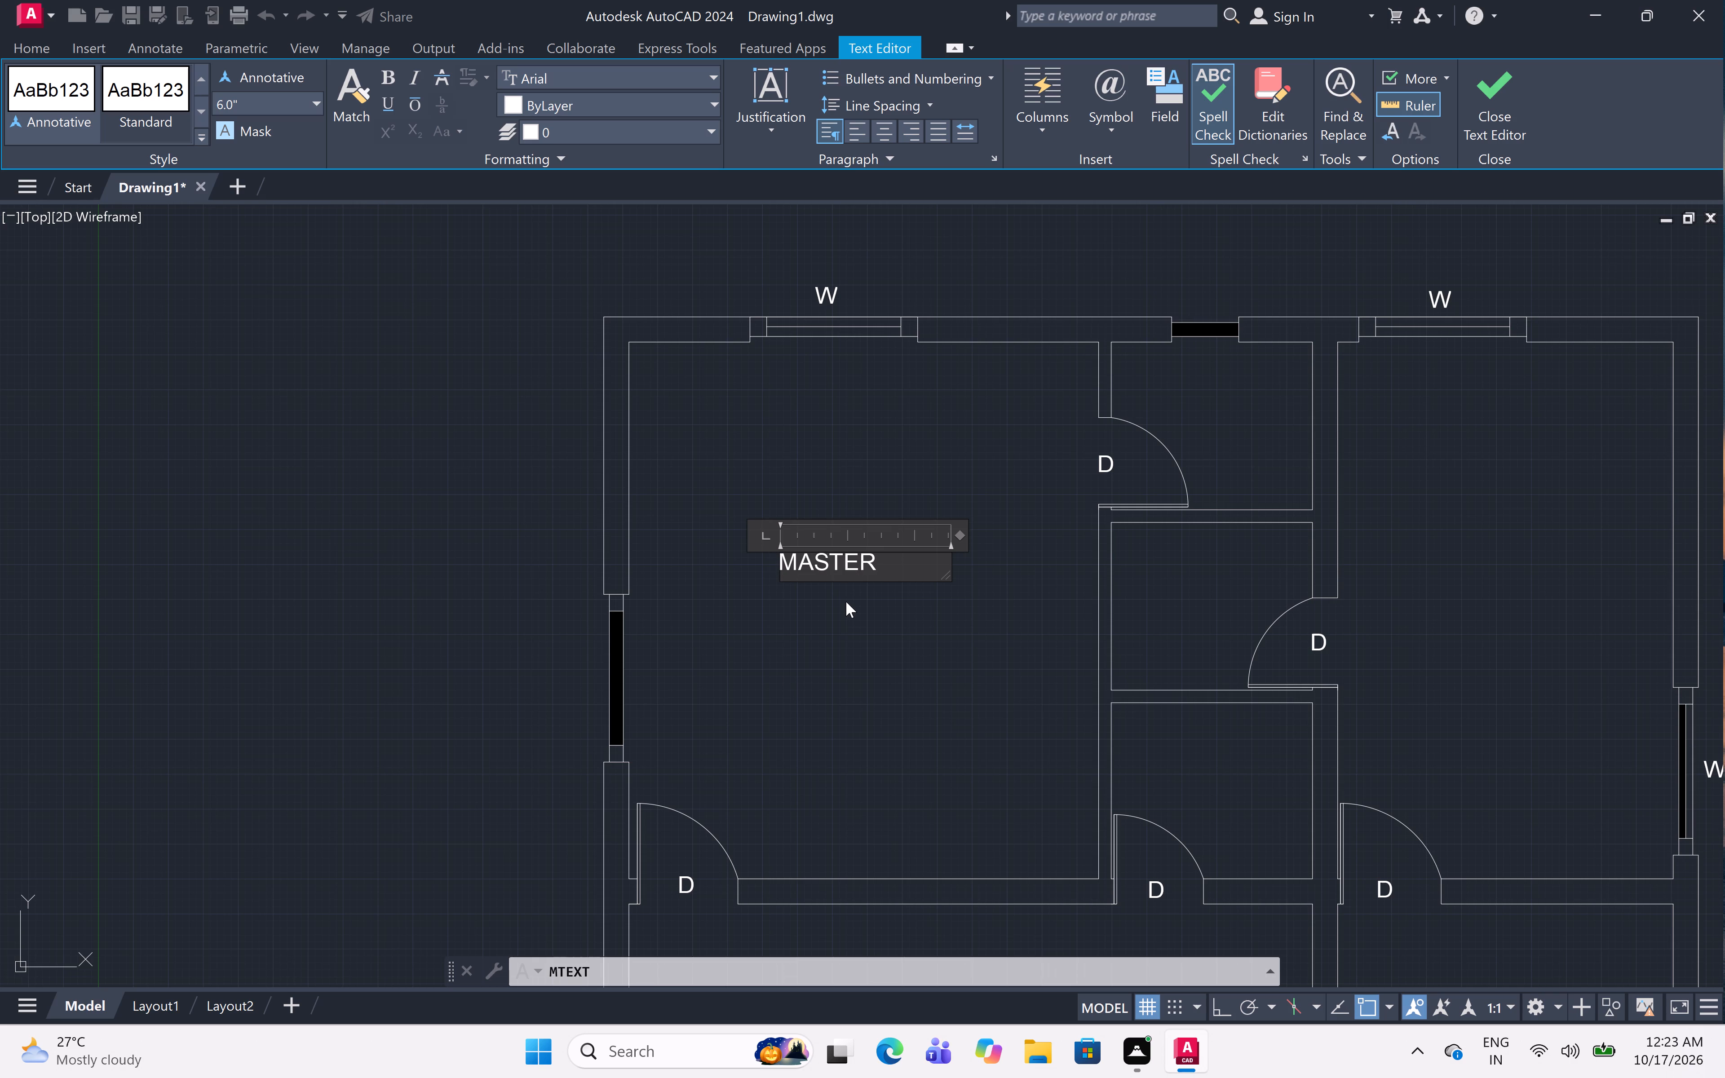
type("BED")
key("Return")
key("space")
key("space")
key("space")
key("space")
key("1")
key("4")
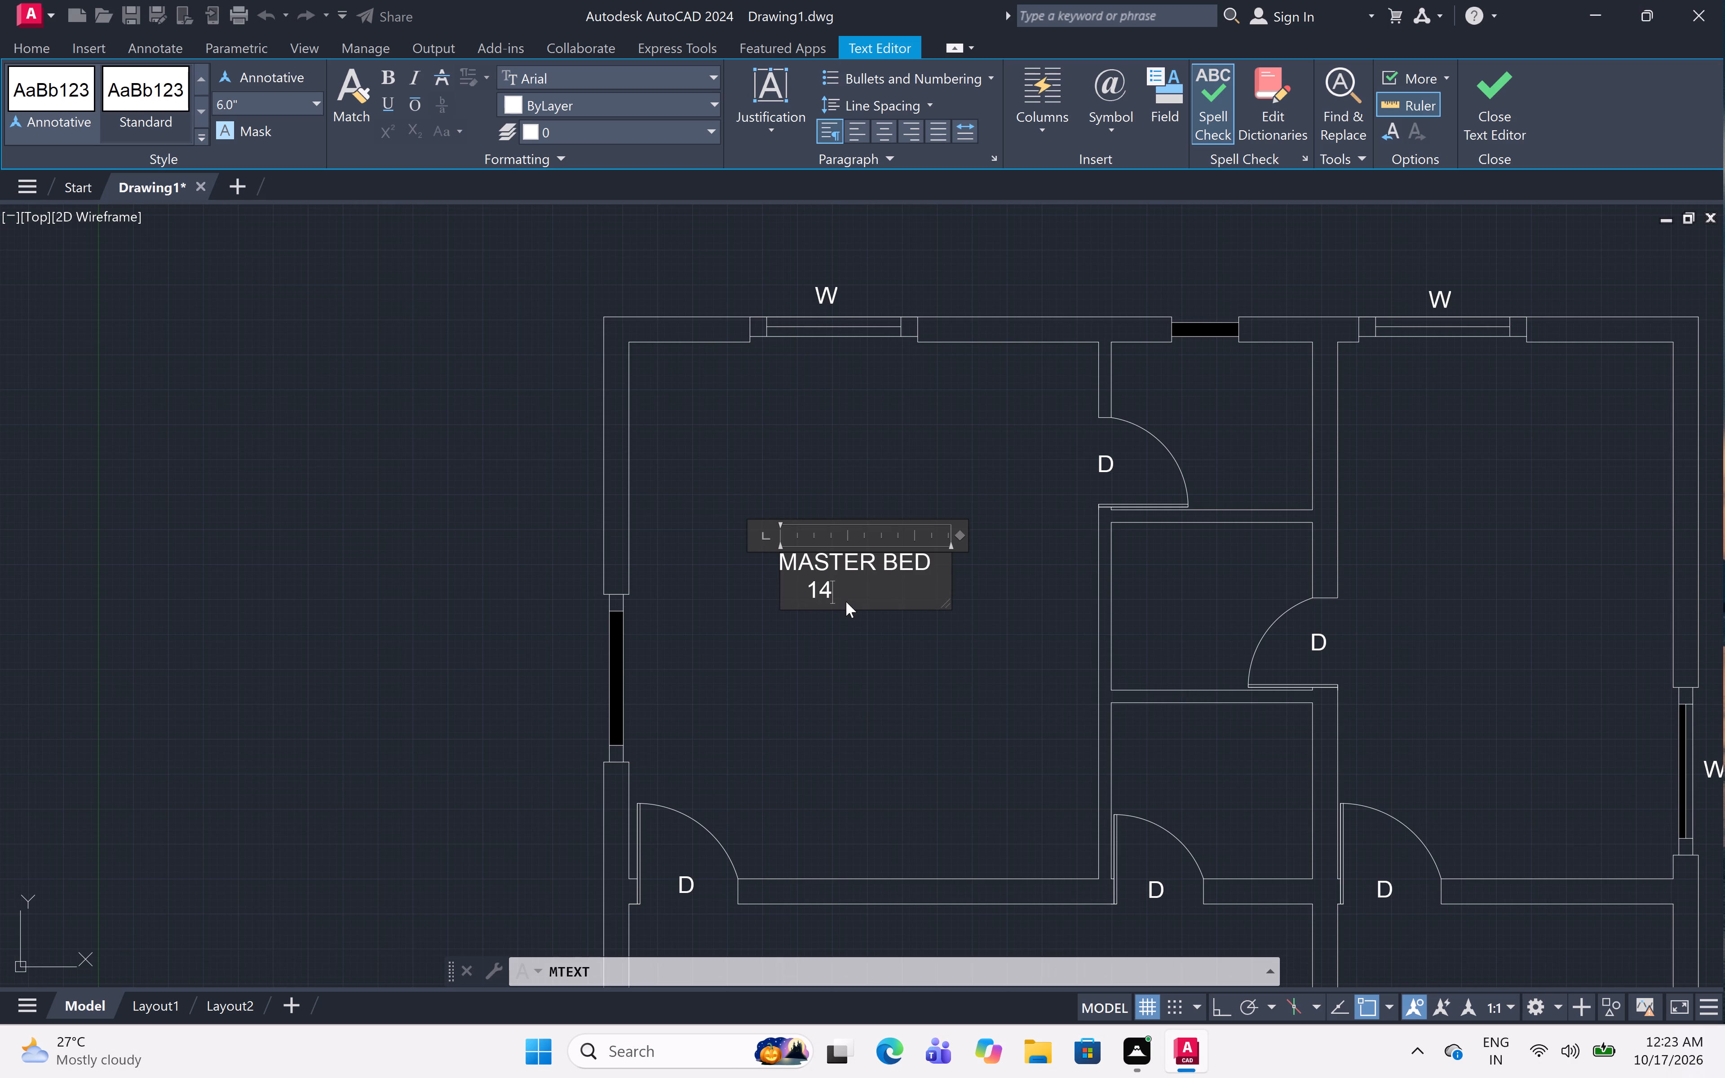
key("apostrophe")
type("X1")
key("6")
key("apostrophe")
left_click(850, 654)
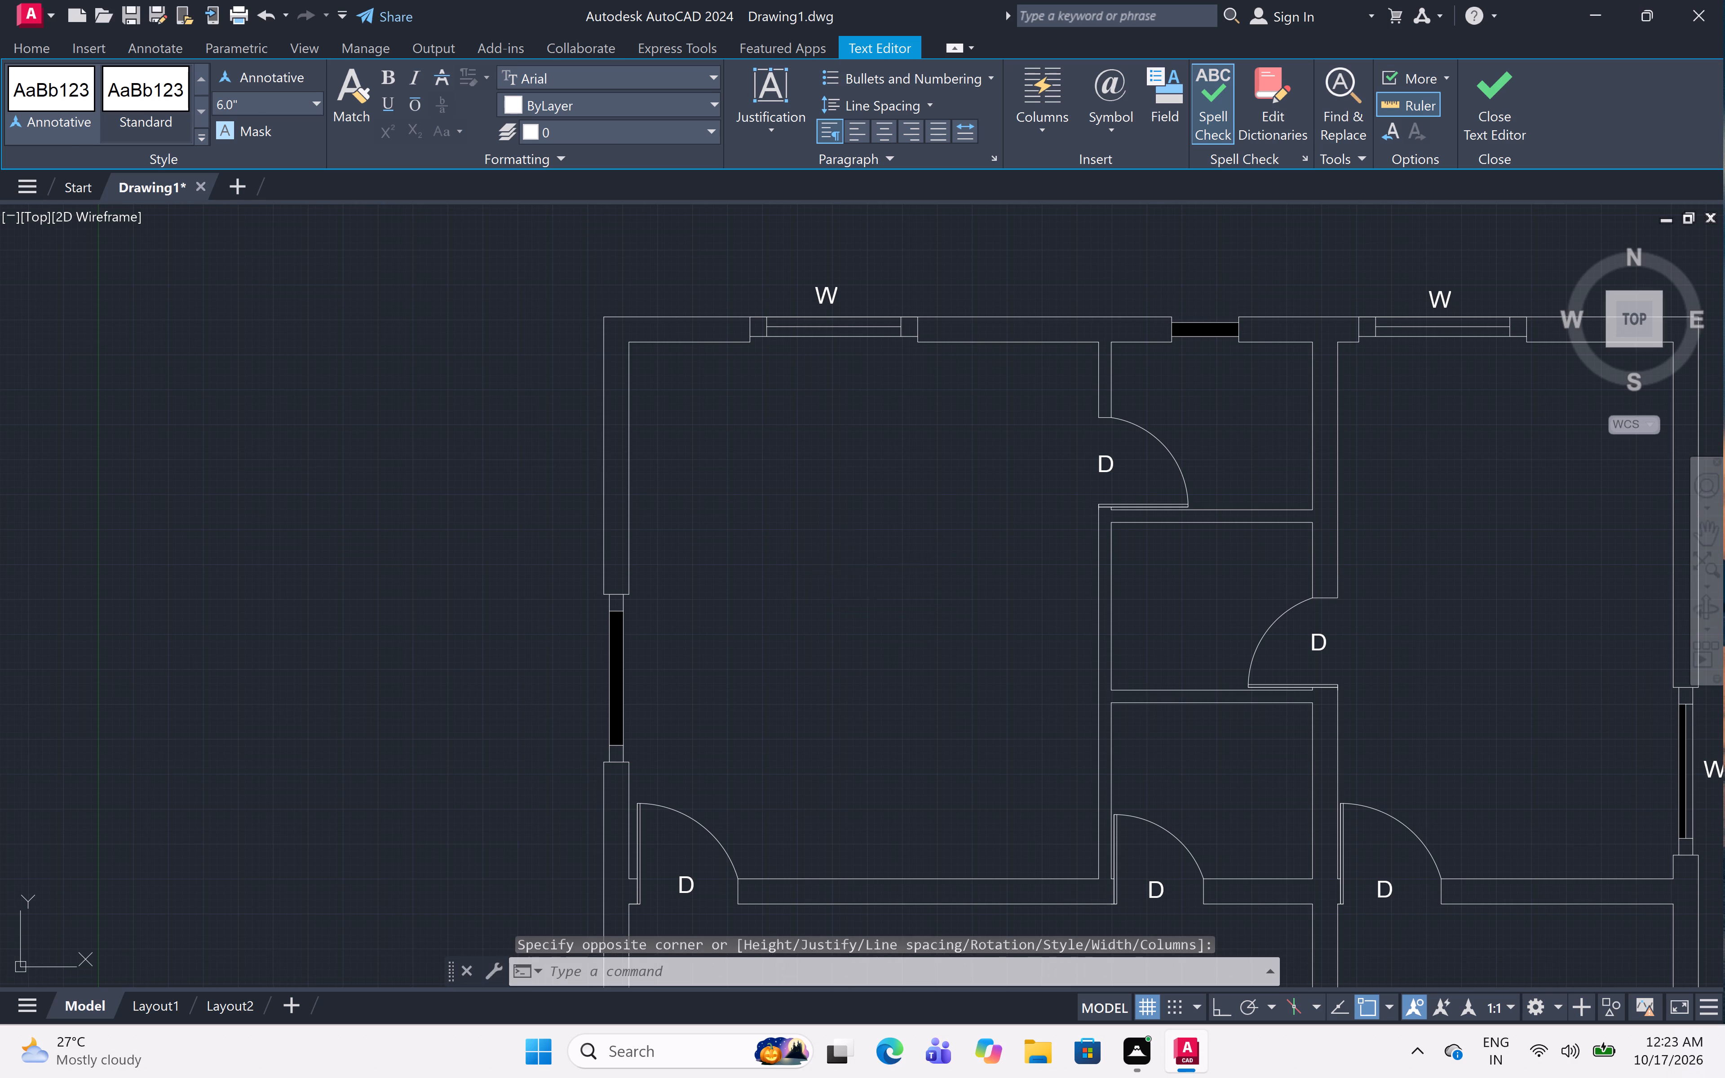
left_click(847, 558)
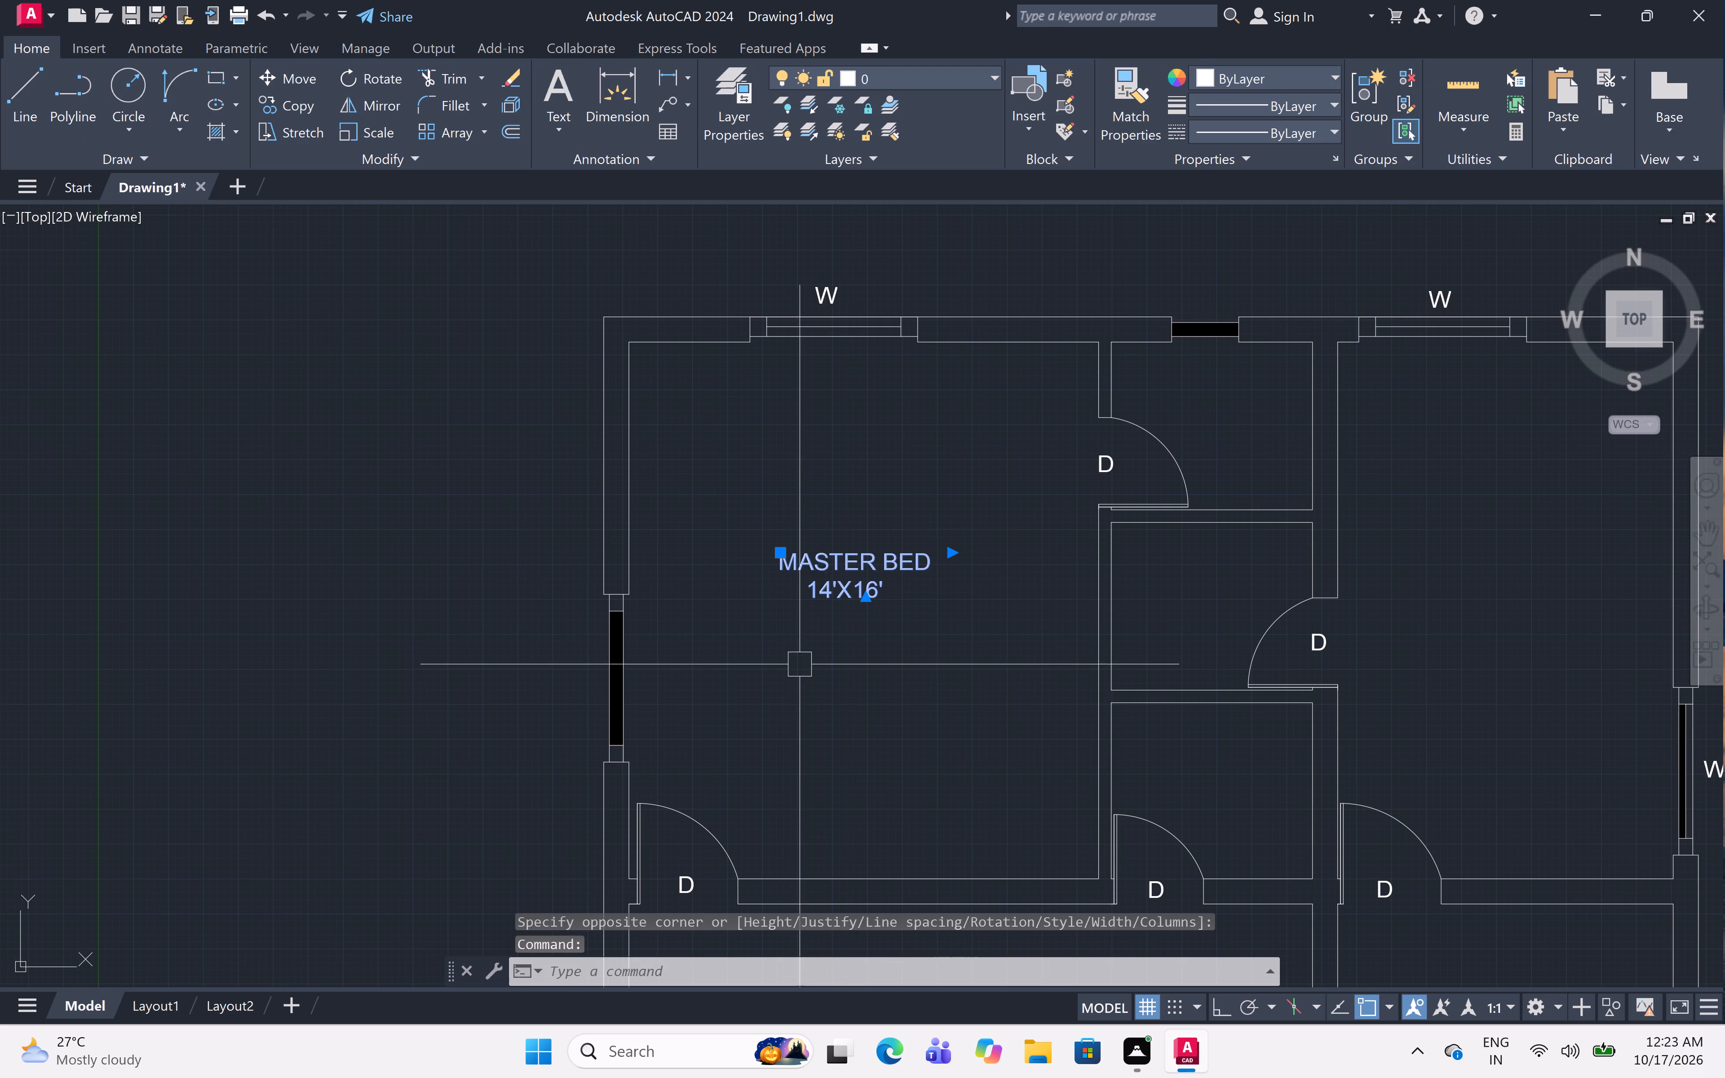
key("Escape")
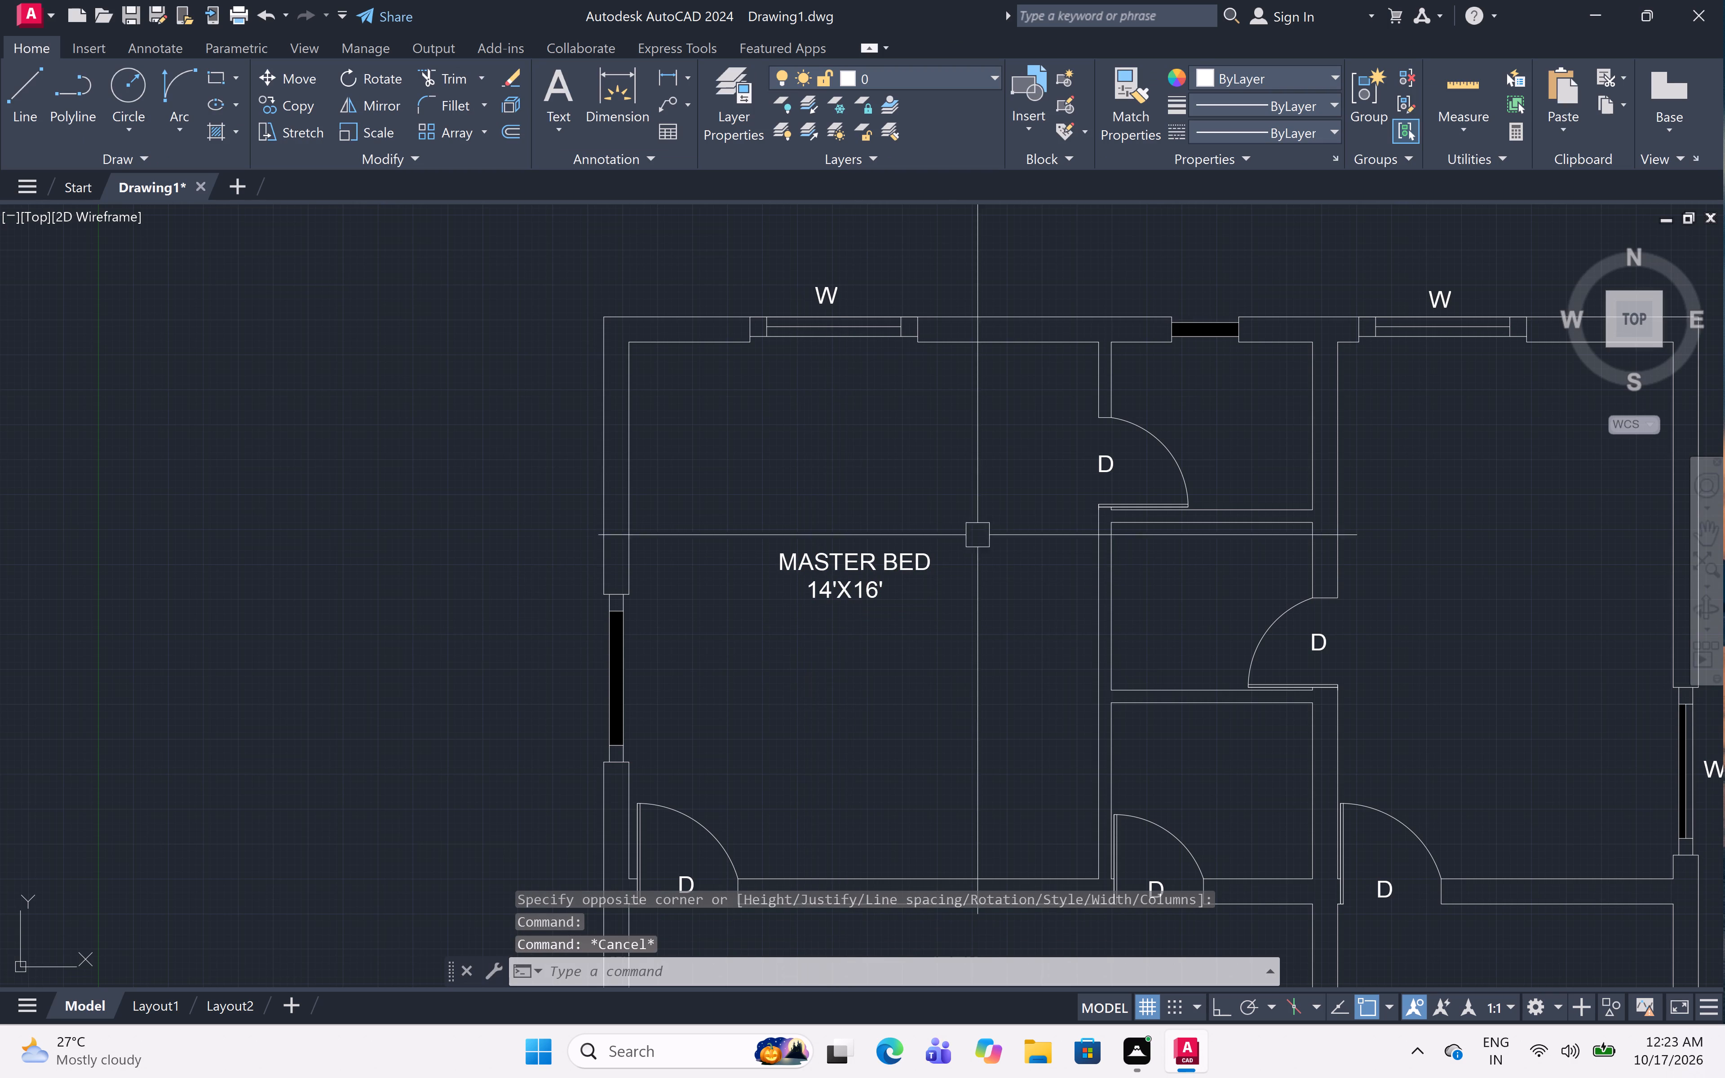
Add a two-line multiline text label in the small room with the upper door: "TOILET" with "6'X5'" centred beneath it.
middle_click_drag(1284, 393, 1142, 504)
scroll(1143, 546, "up", 2)
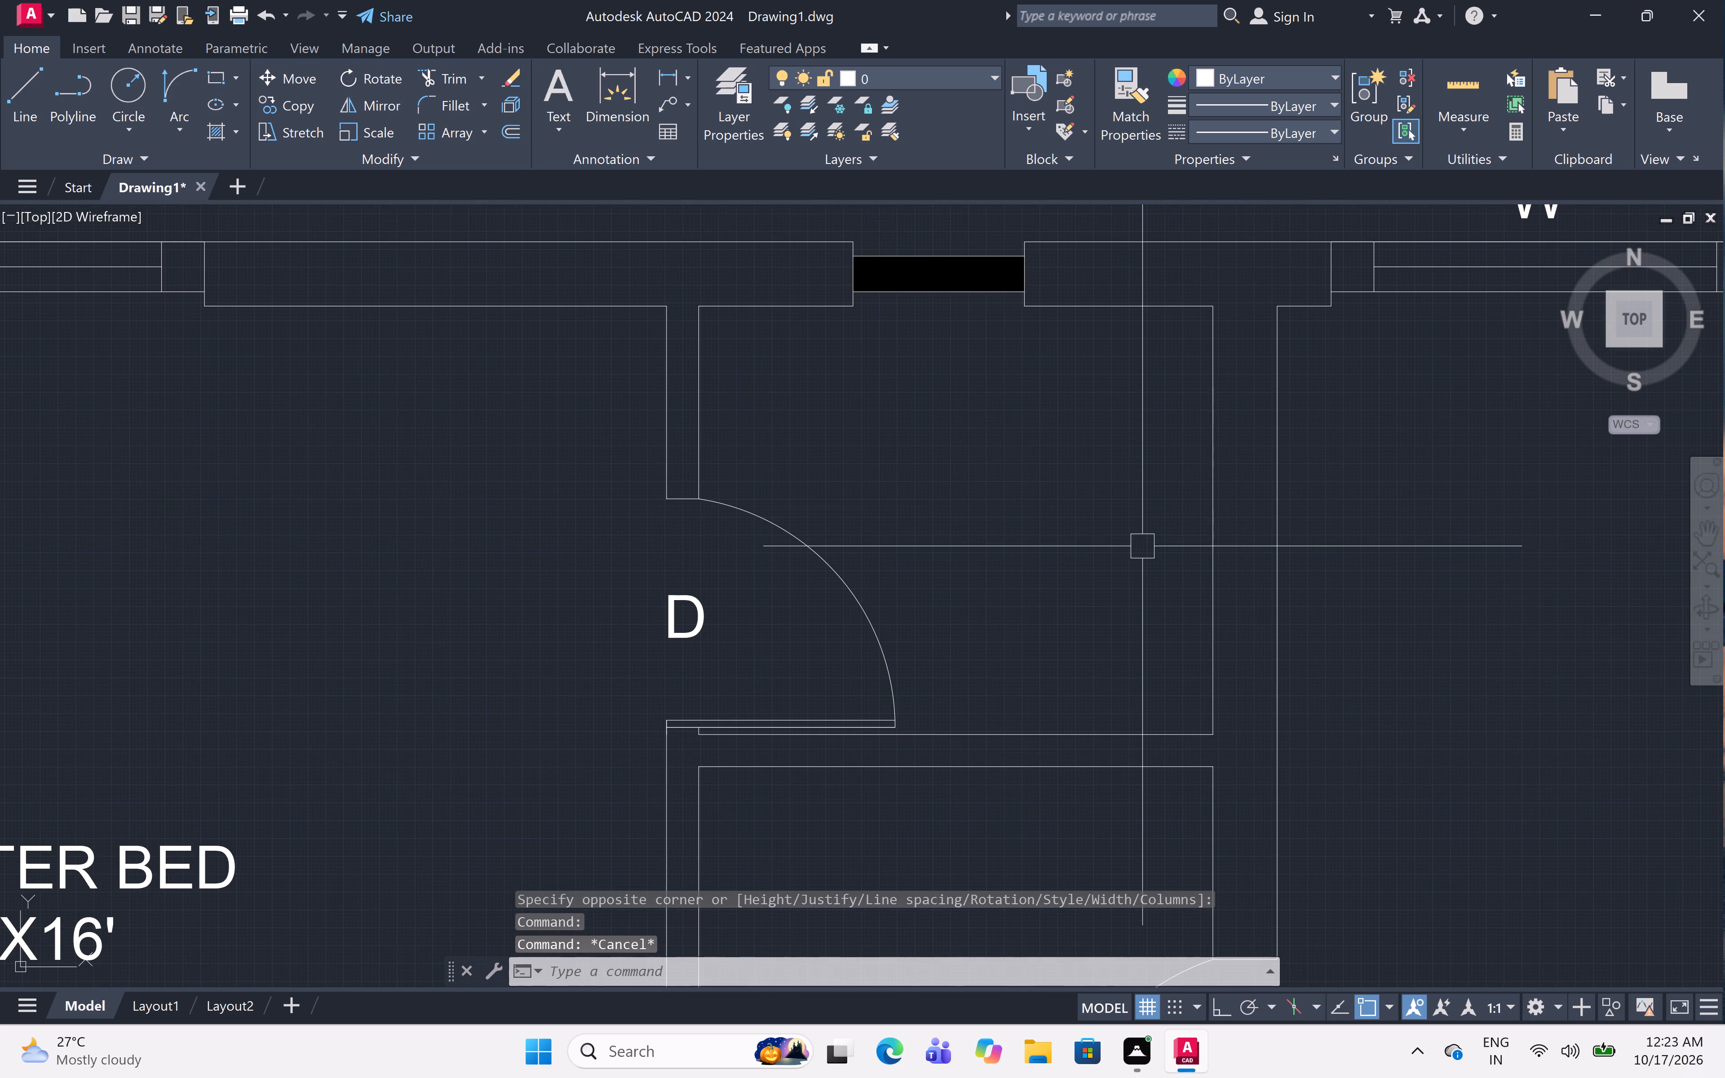
key("m")
key("t")
key("space")
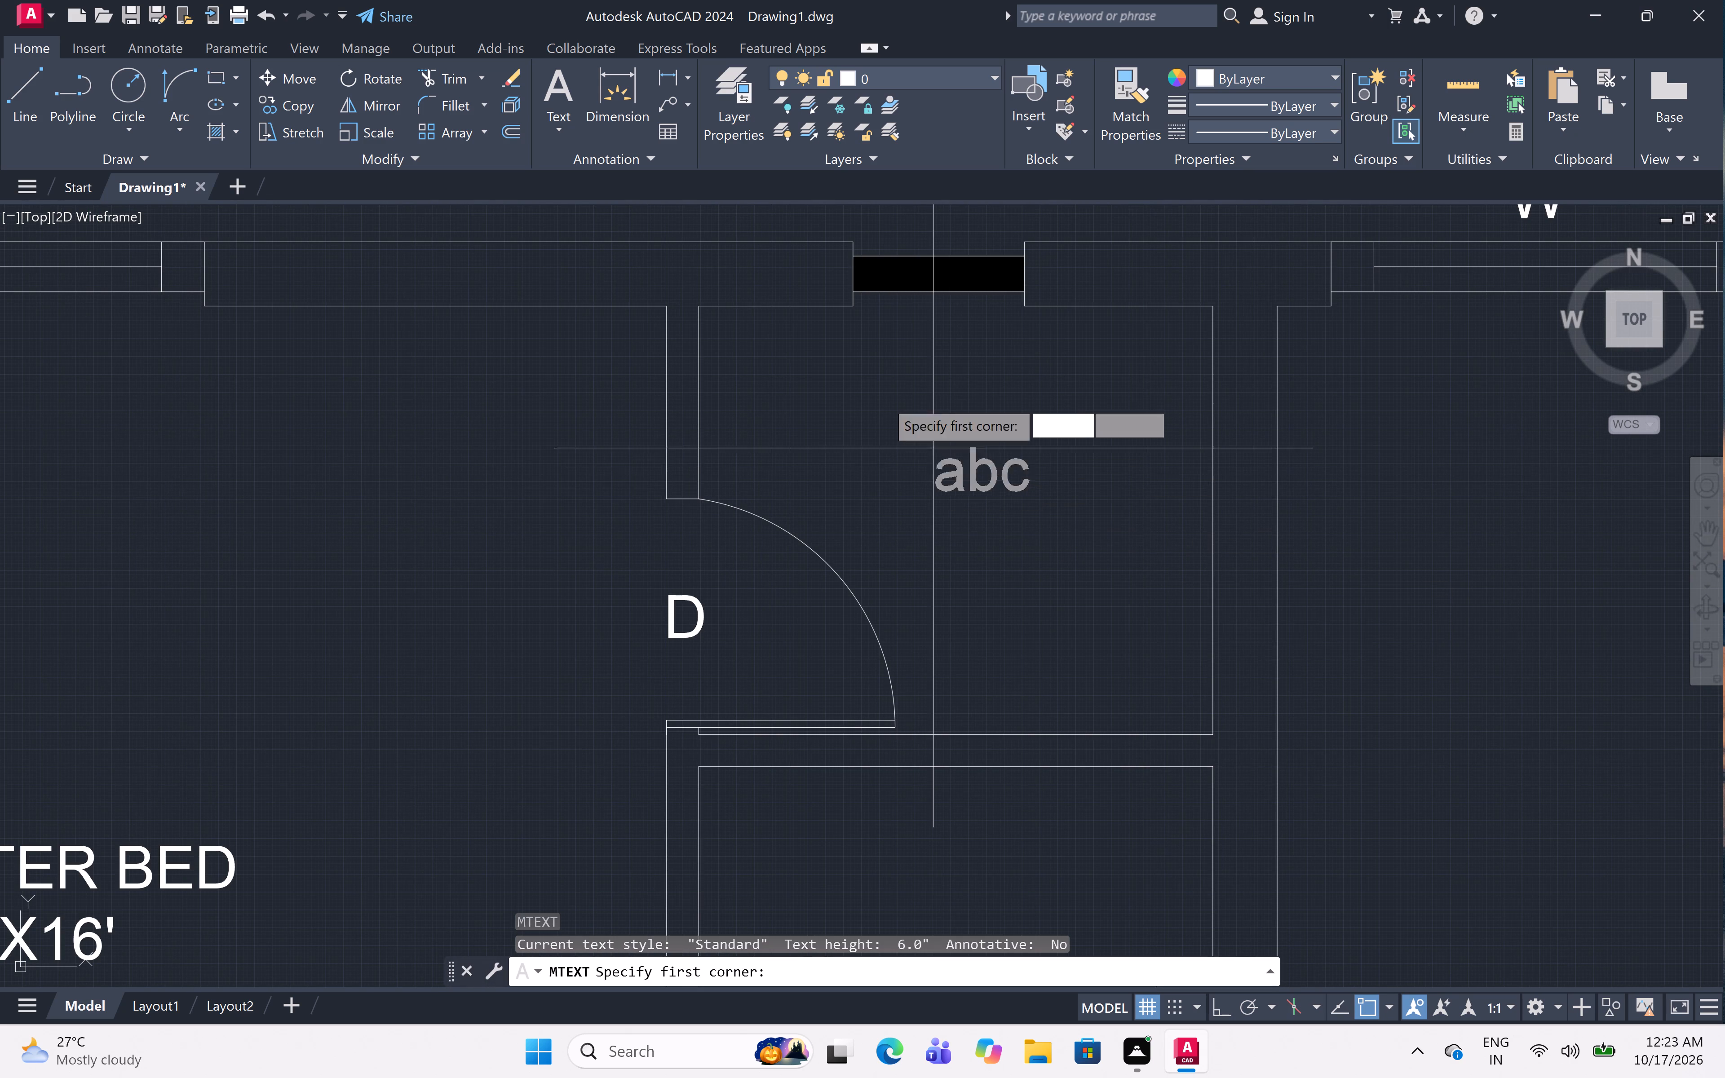
left_click(838, 376)
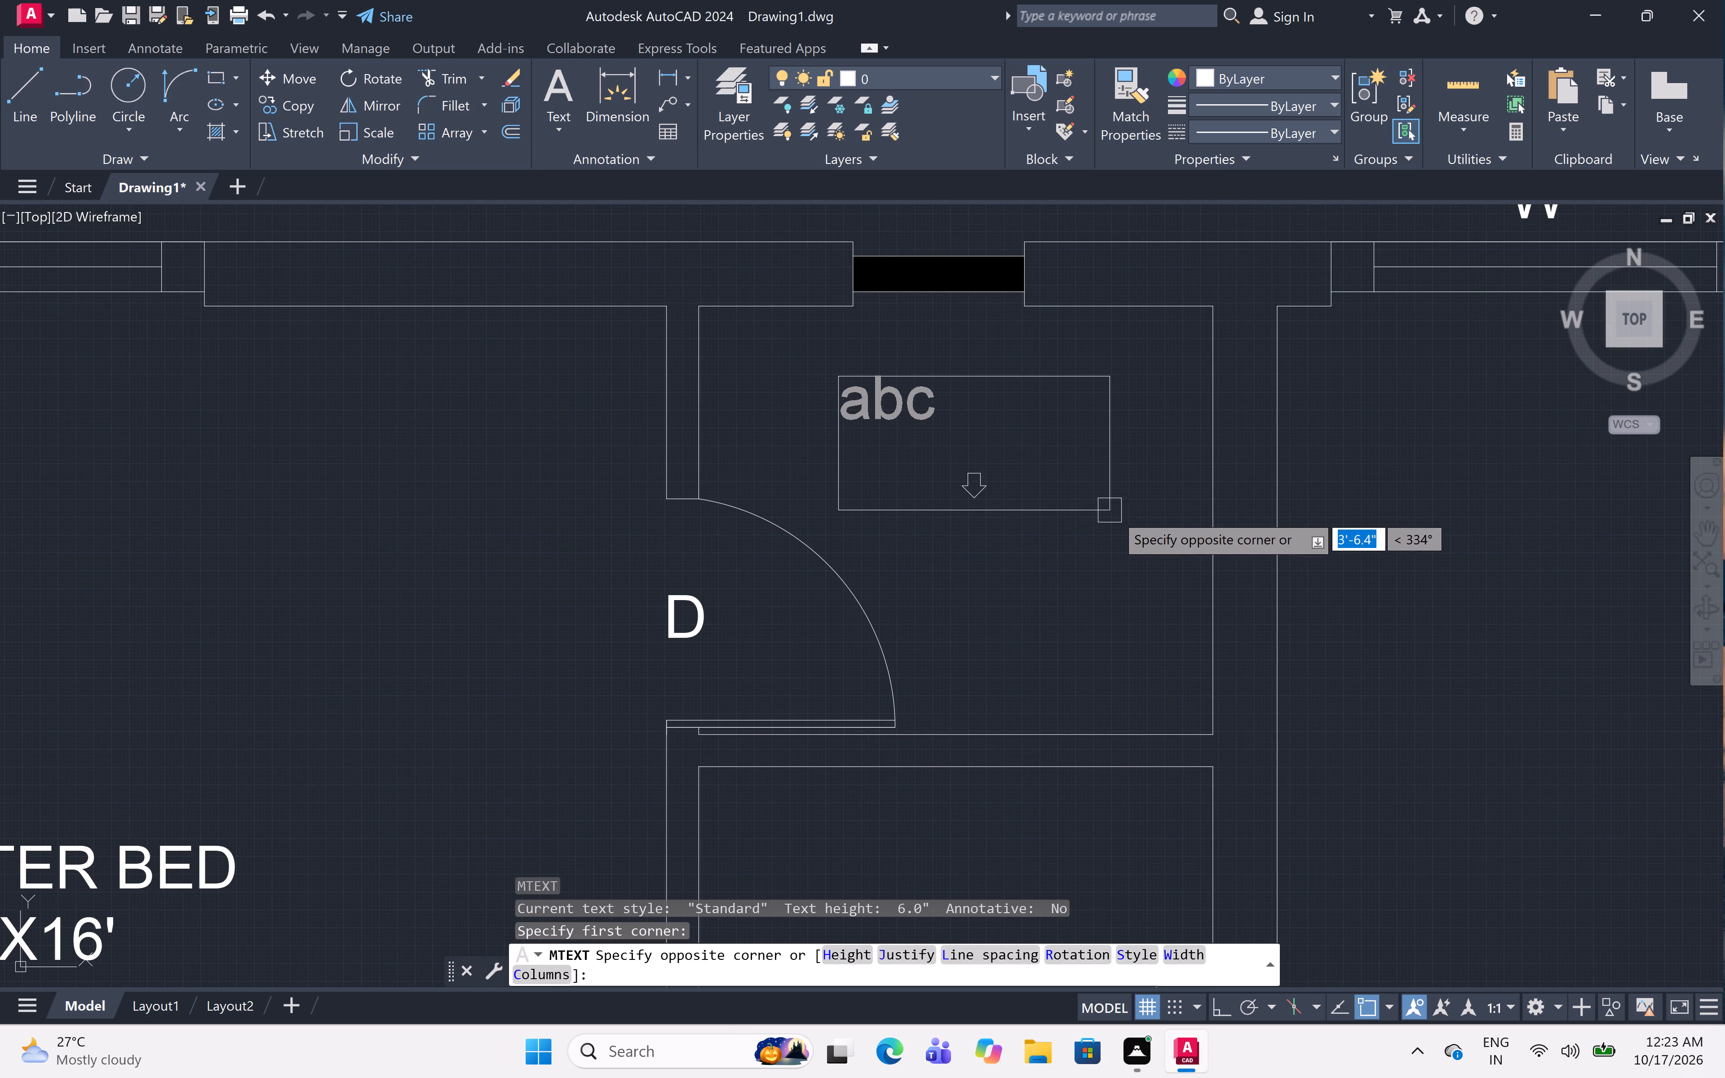
left_click(1135, 524)
type("TOILET")
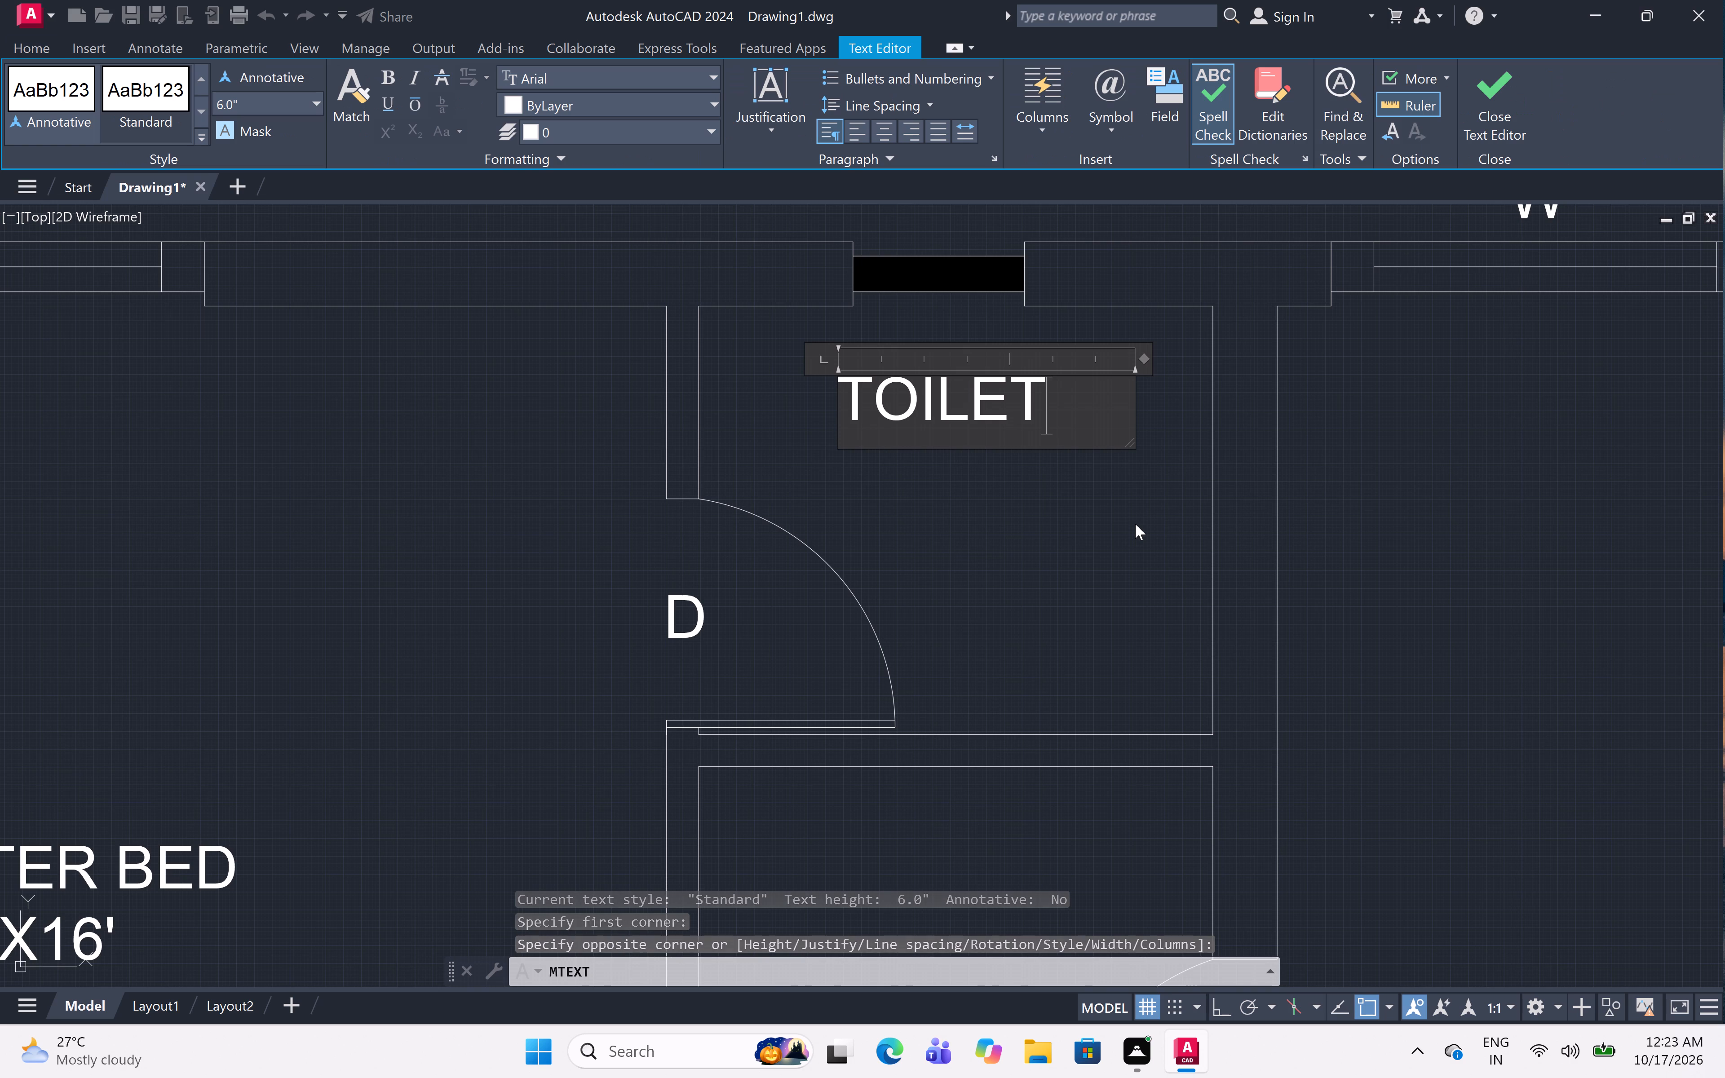
key("Return")
key("space")
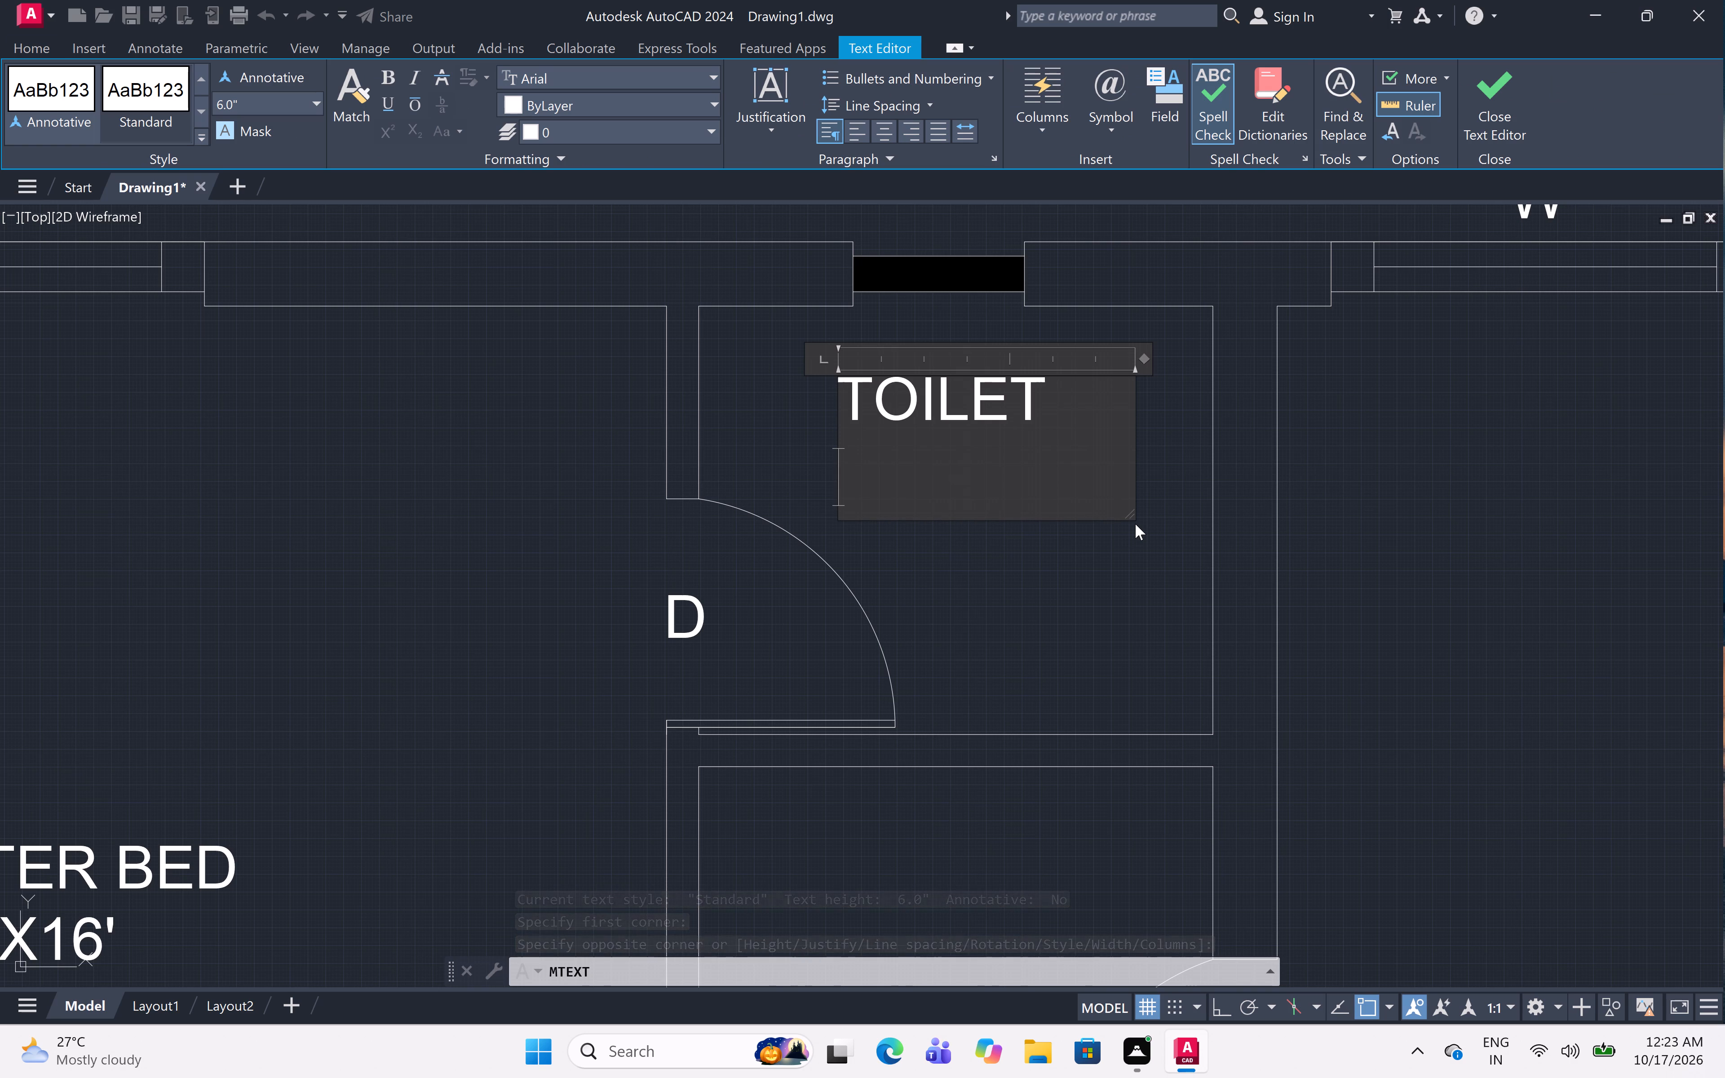
key("space")
type("6'X5'")
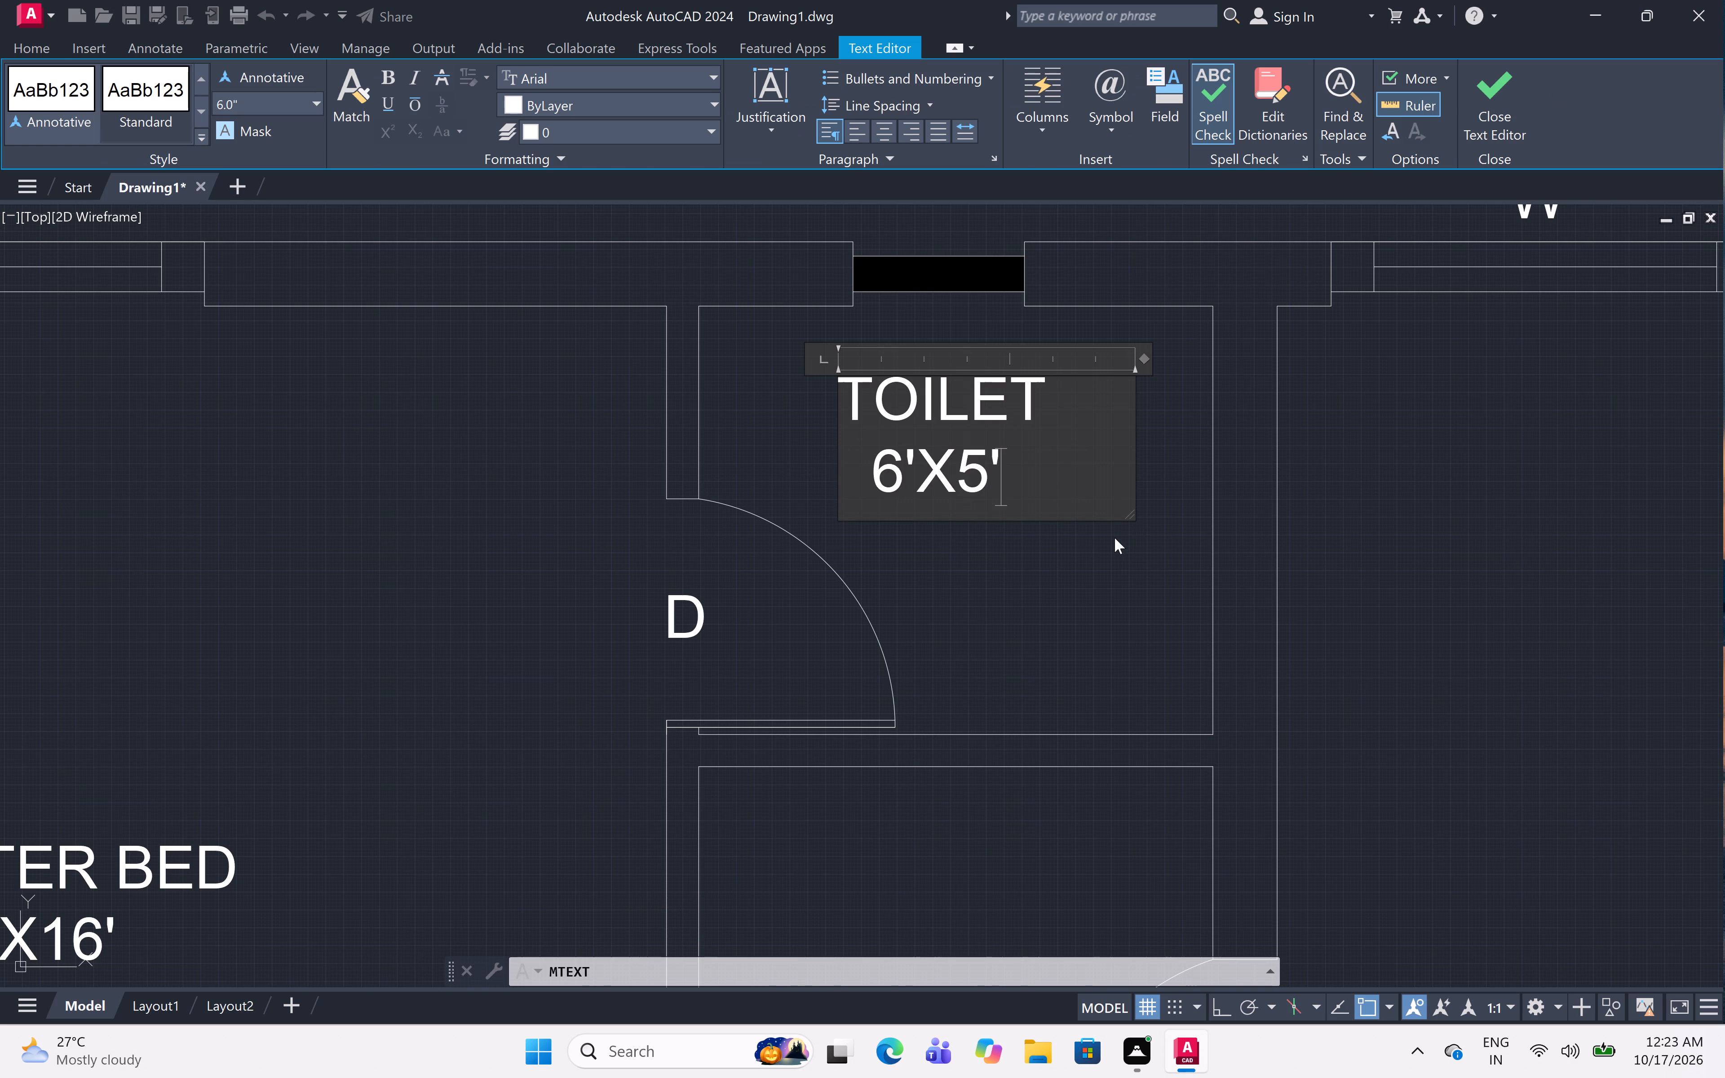
left_click(851, 463)
key("space")
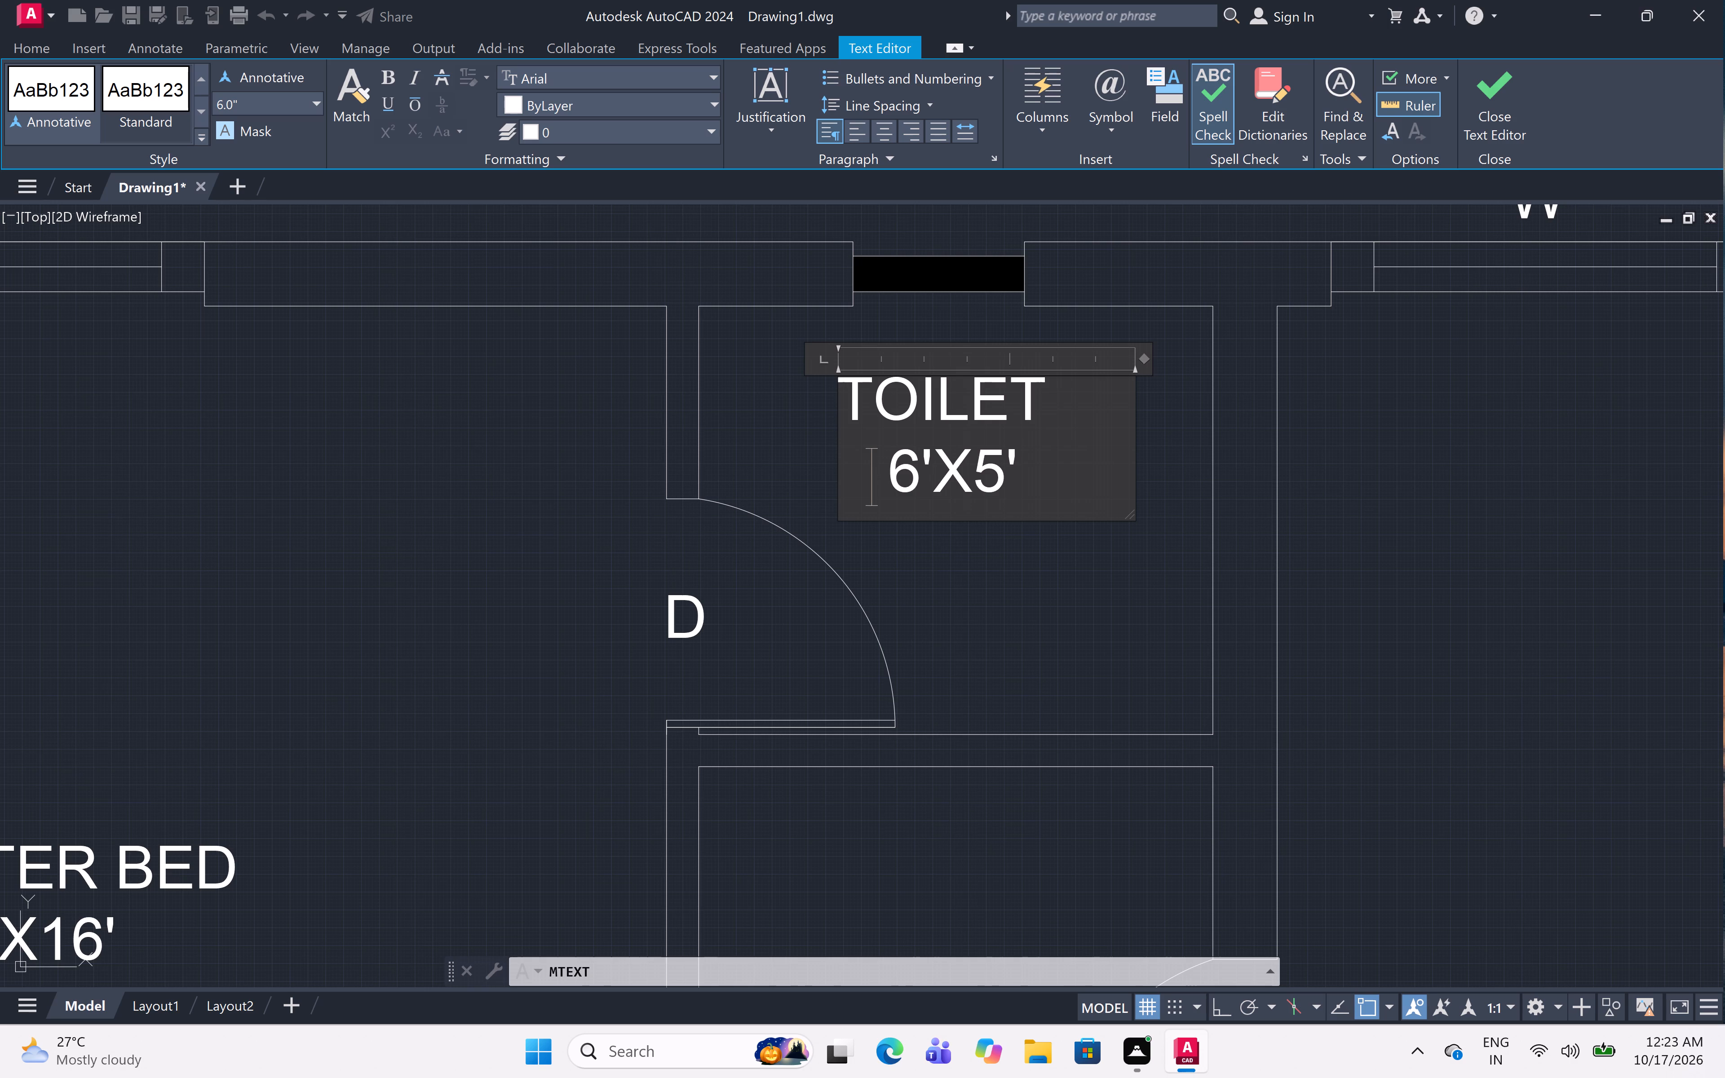
left_click(1022, 474)
left_click(884, 474)
key("BackSpace")
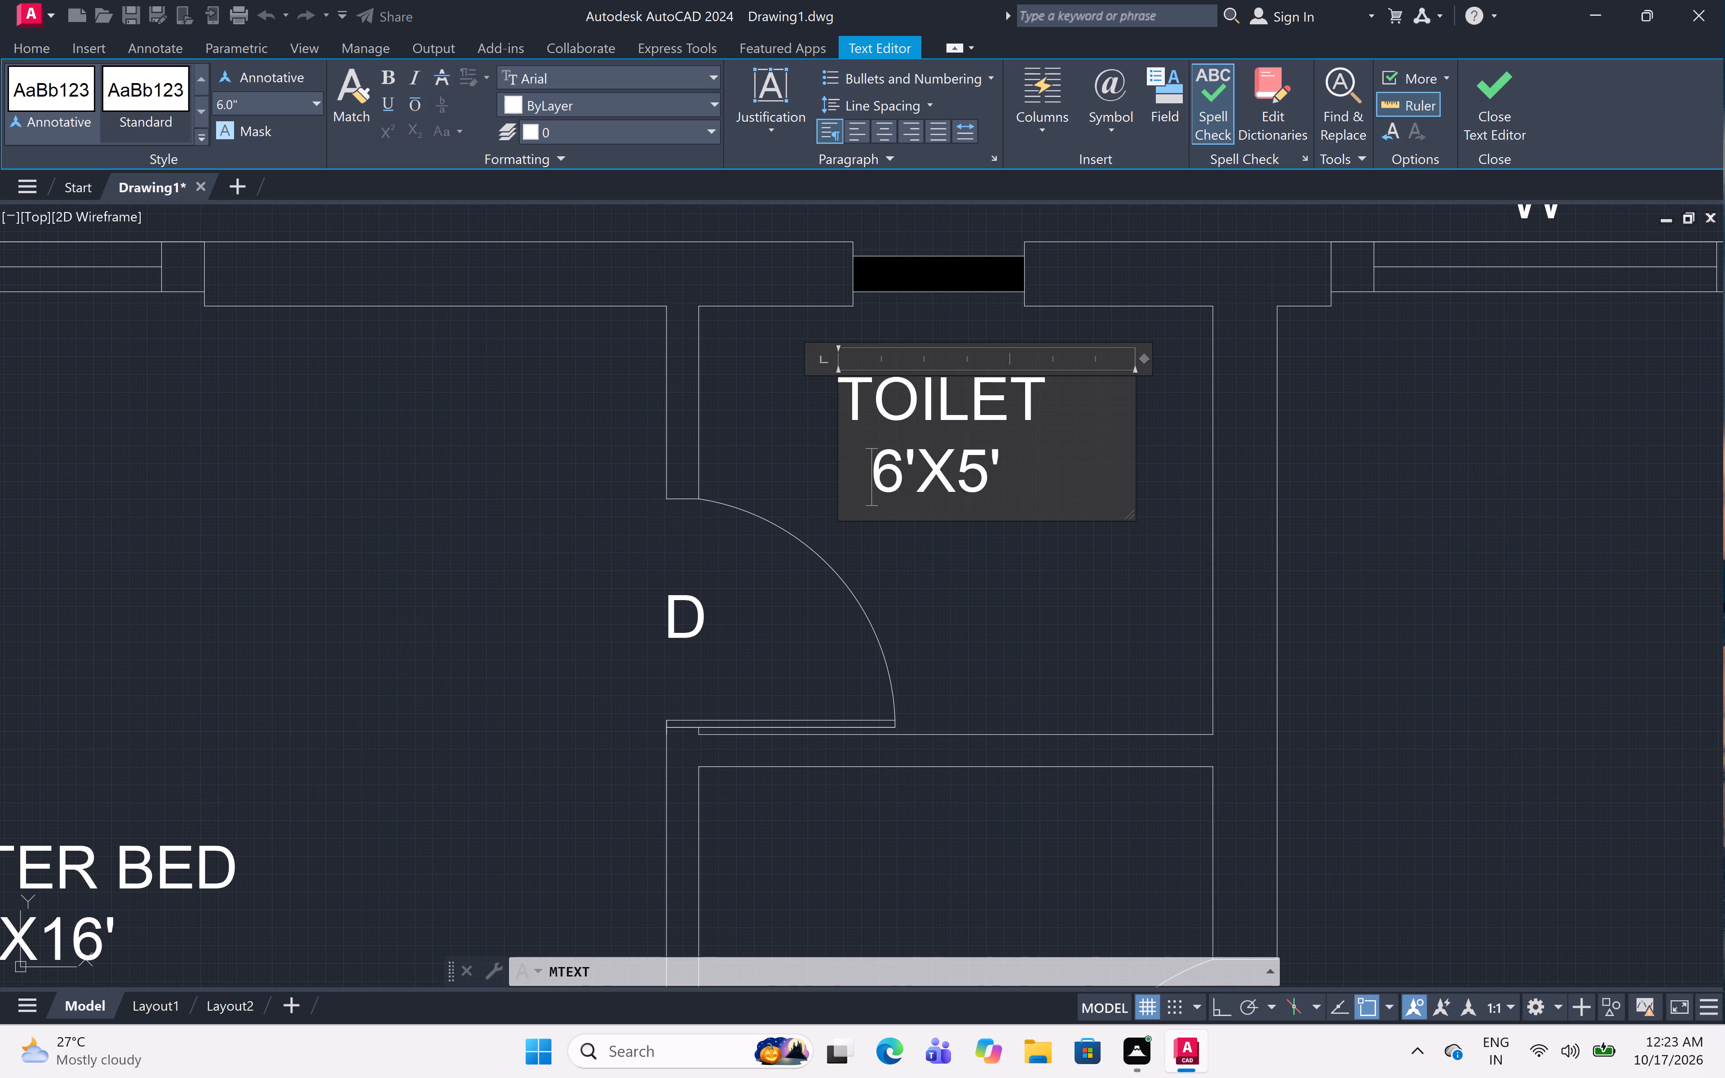
left_click(931, 574)
Add a two-line multiline text label in the small room directly below the toilet: "STORE" with "6'X5'" centred beneath it.
scroll(929, 463, "down", 3)
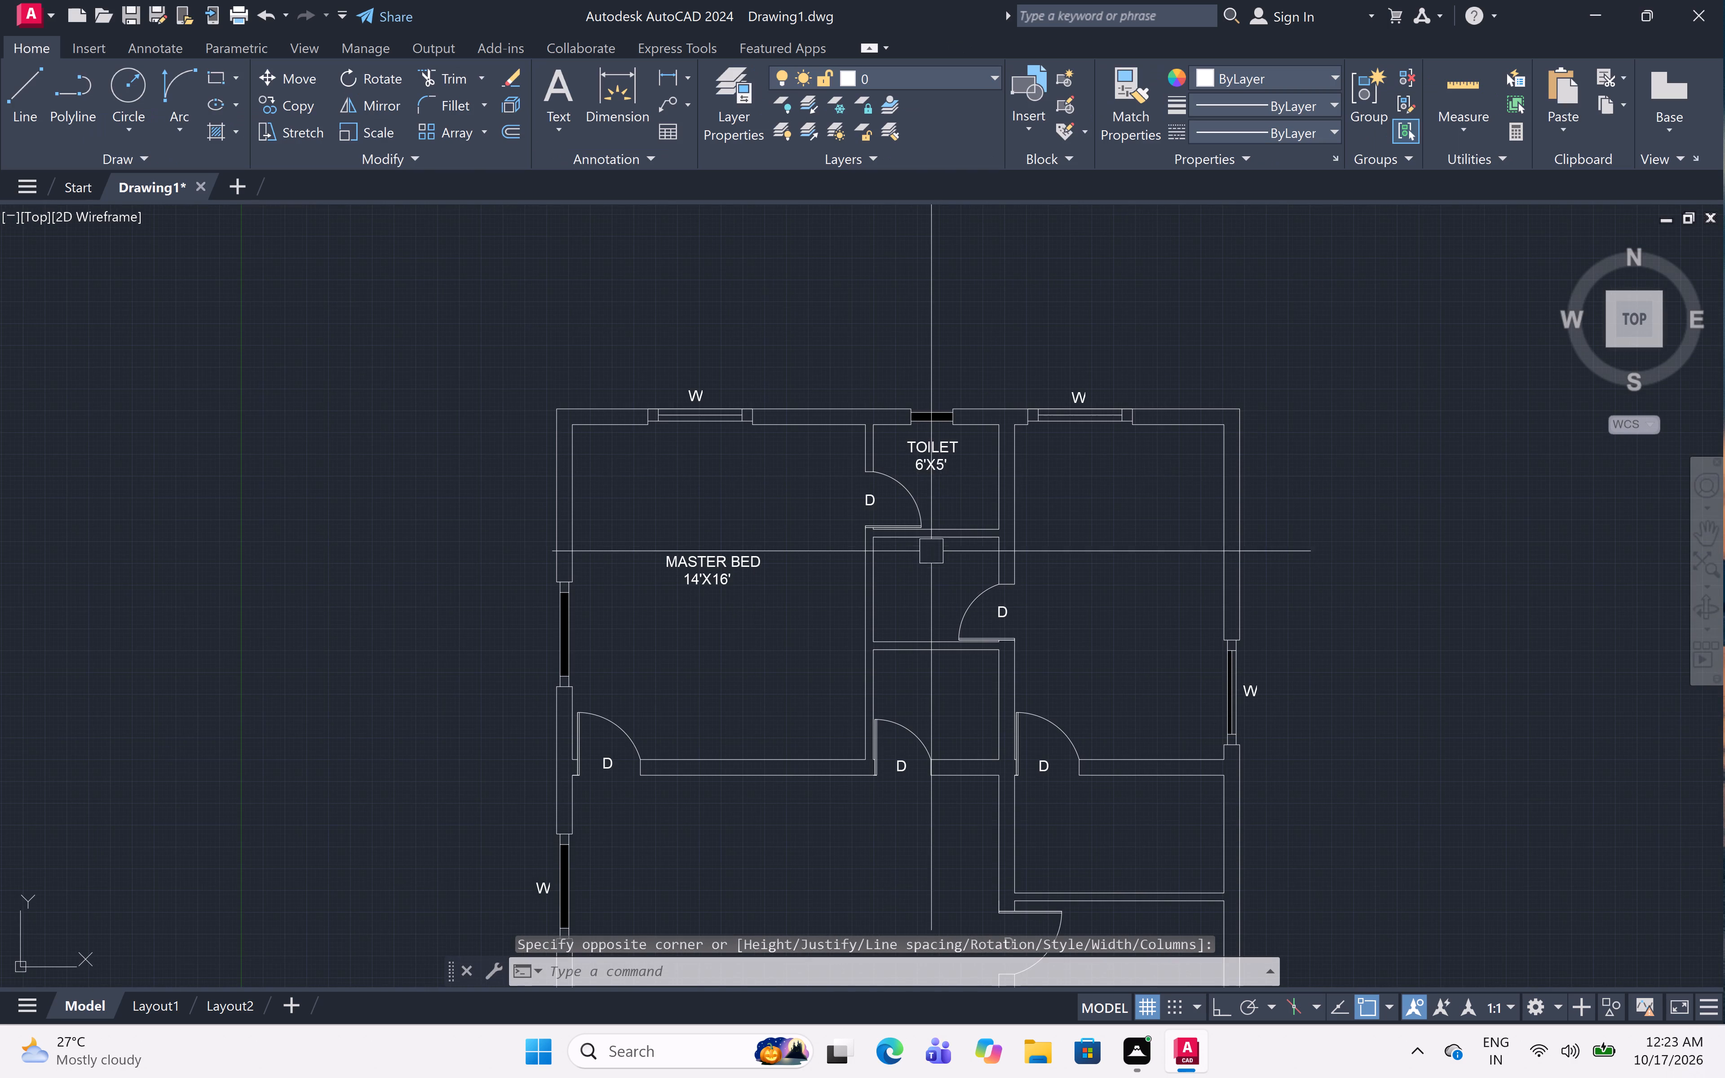
scroll(933, 574, "up", 2)
key("m")
type("T")
key("space")
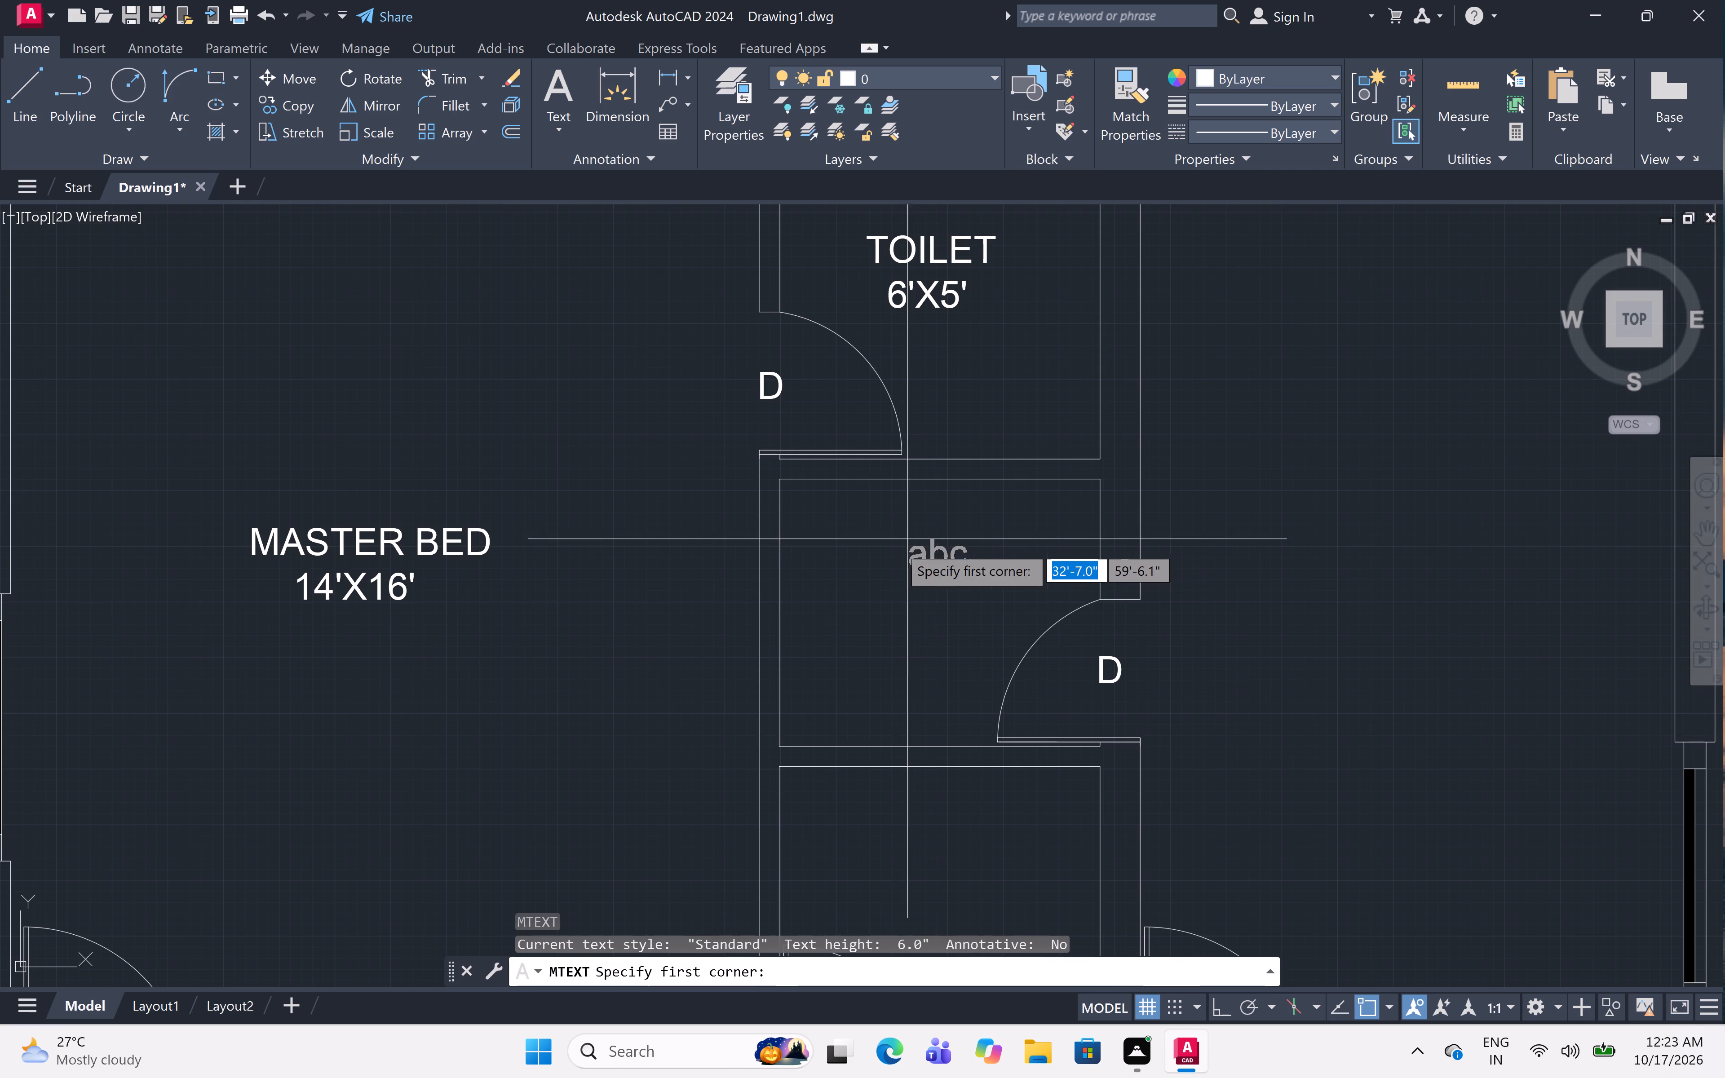
scroll(841, 609, "up", 2)
scroll(817, 516, "down", 1)
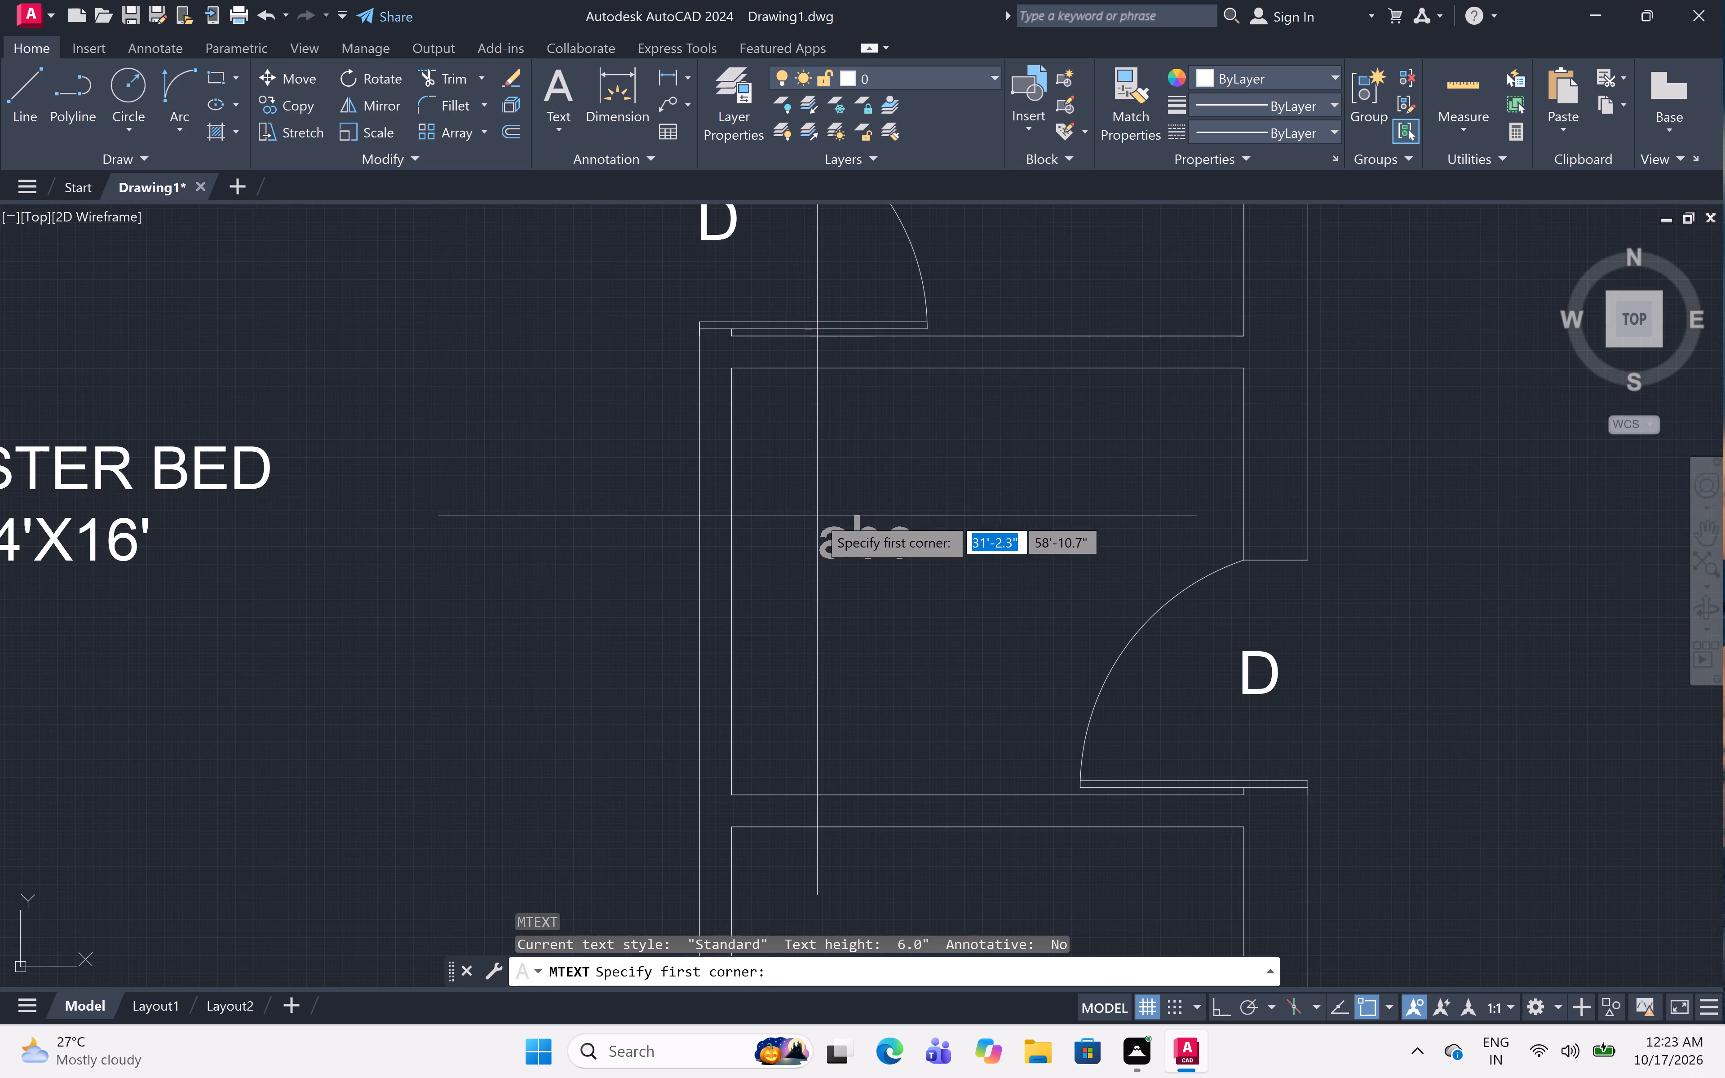
left_click(801, 496)
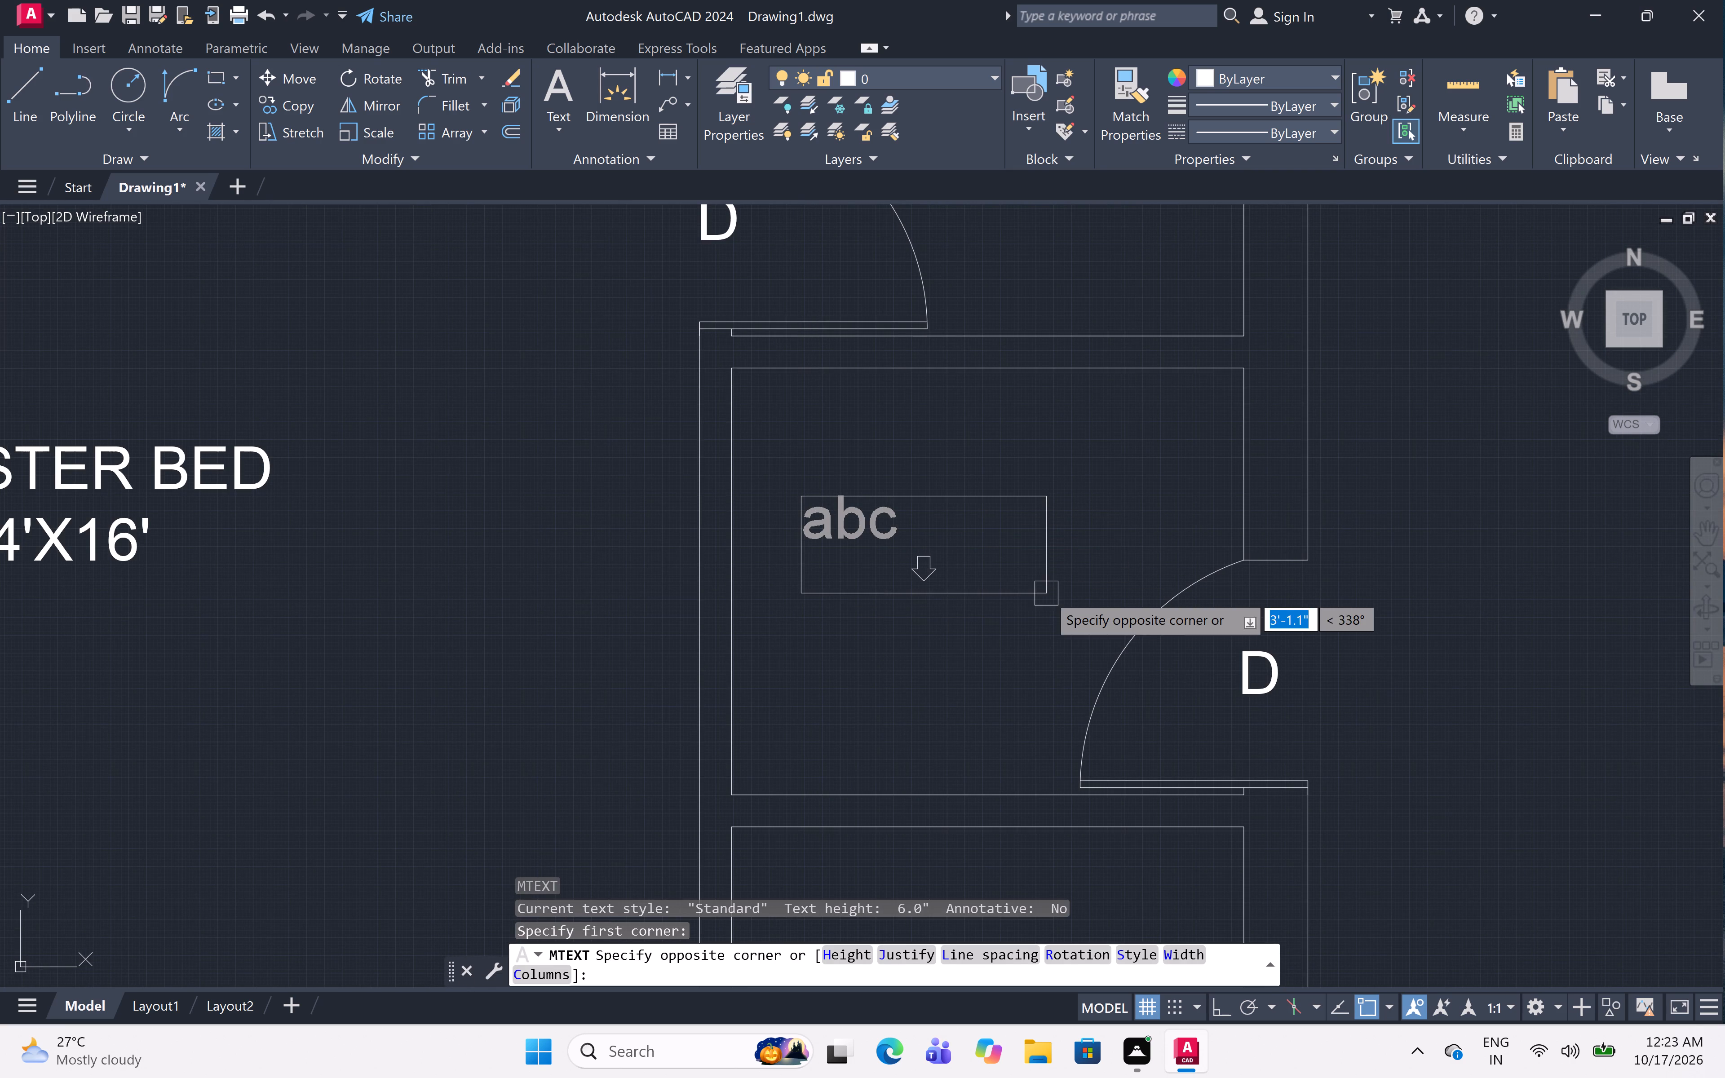
left_click(1058, 645)
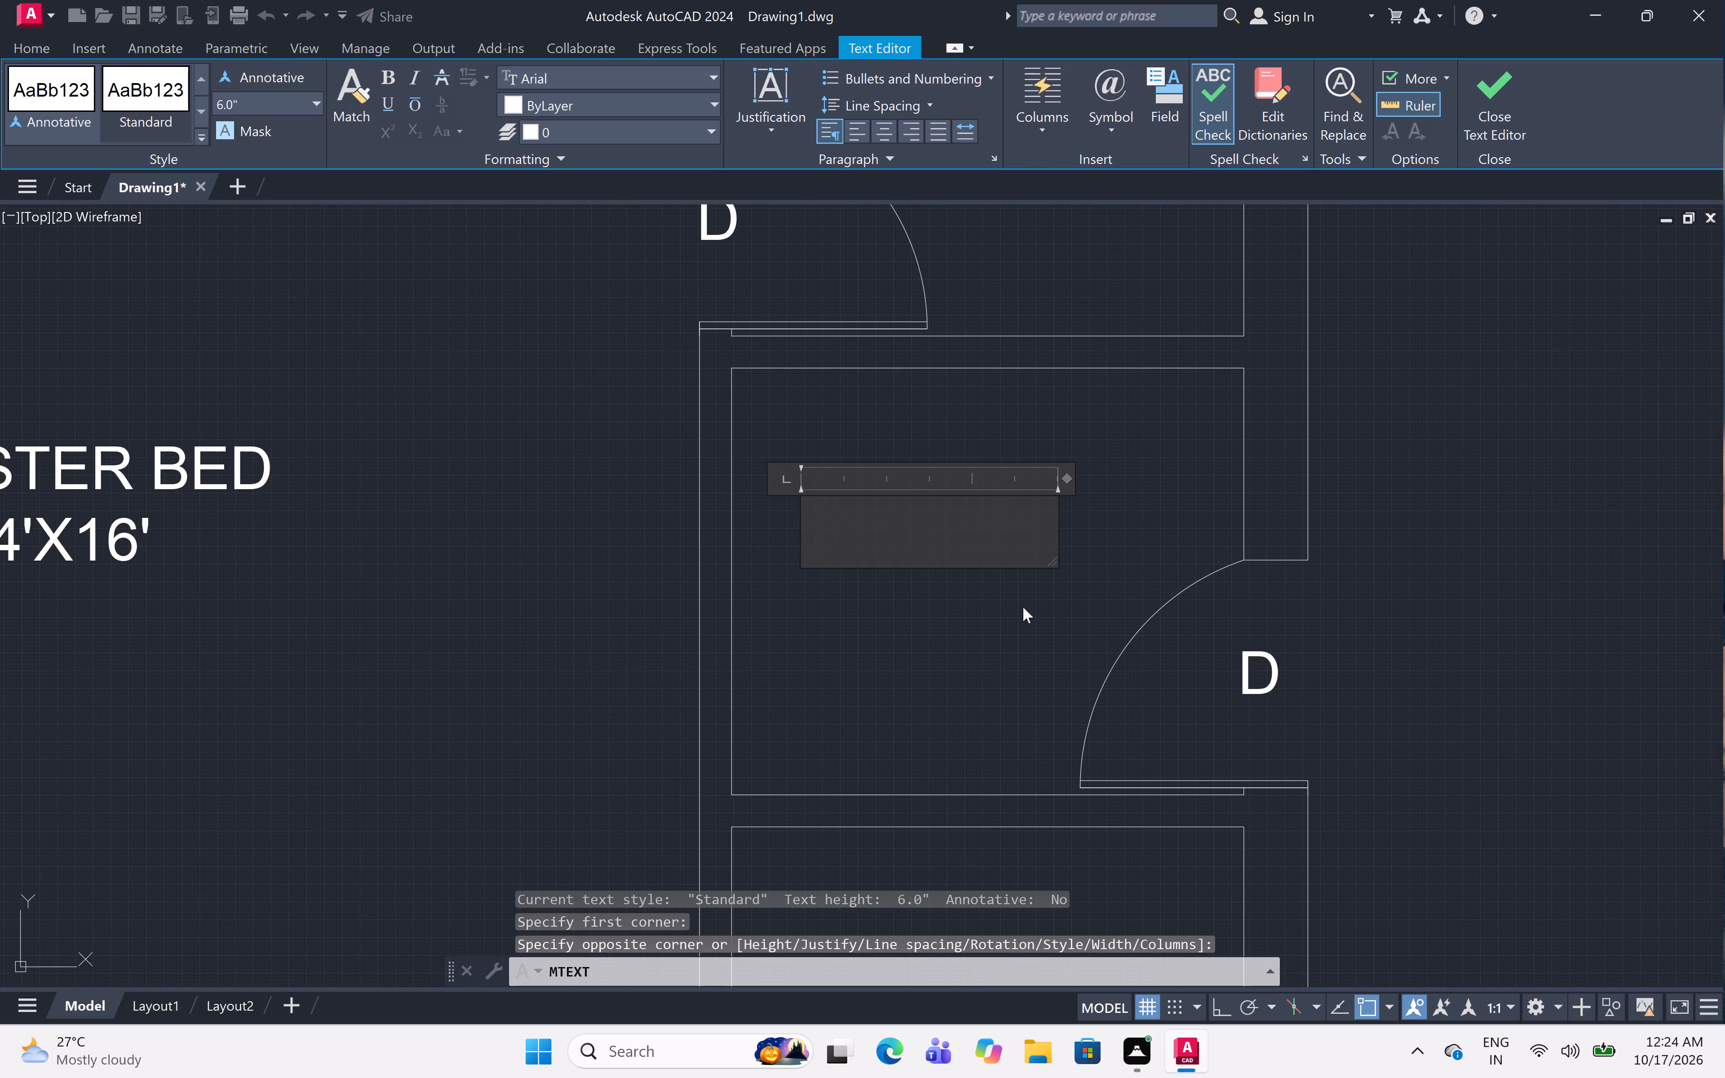
type("STORE")
key("Return")
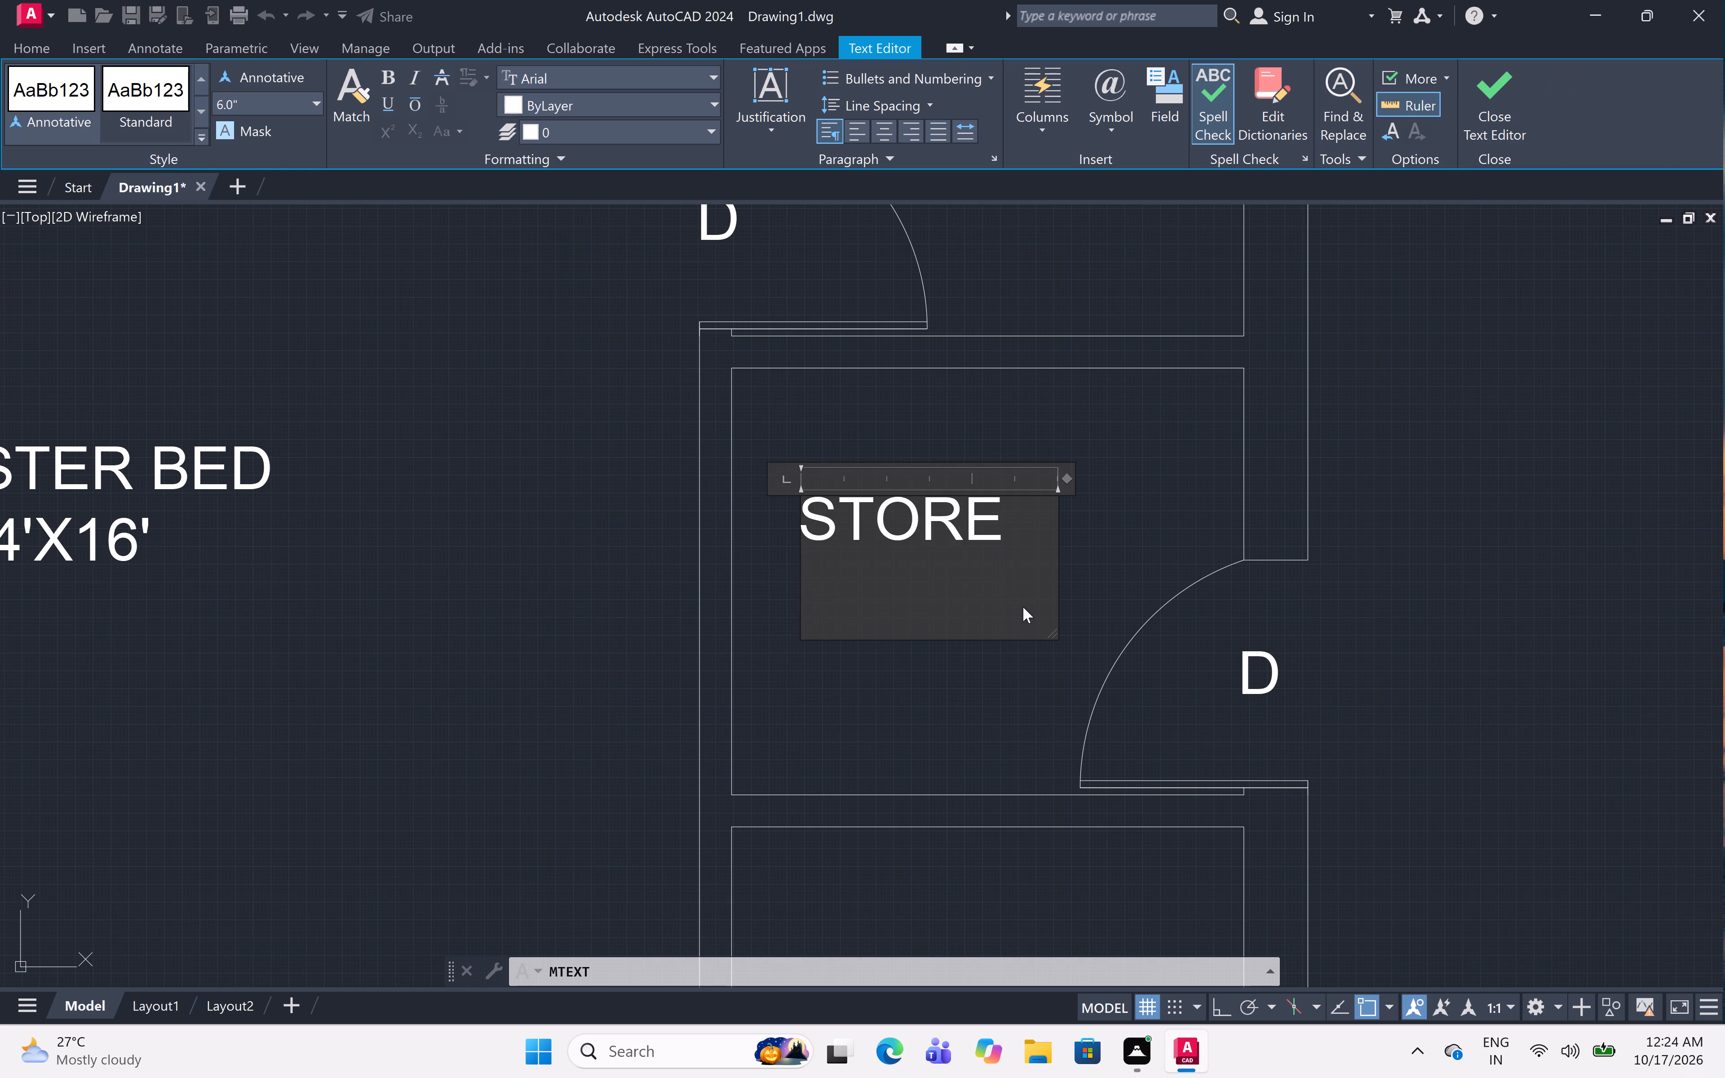
key("space")
key("space")
type("6'X5")
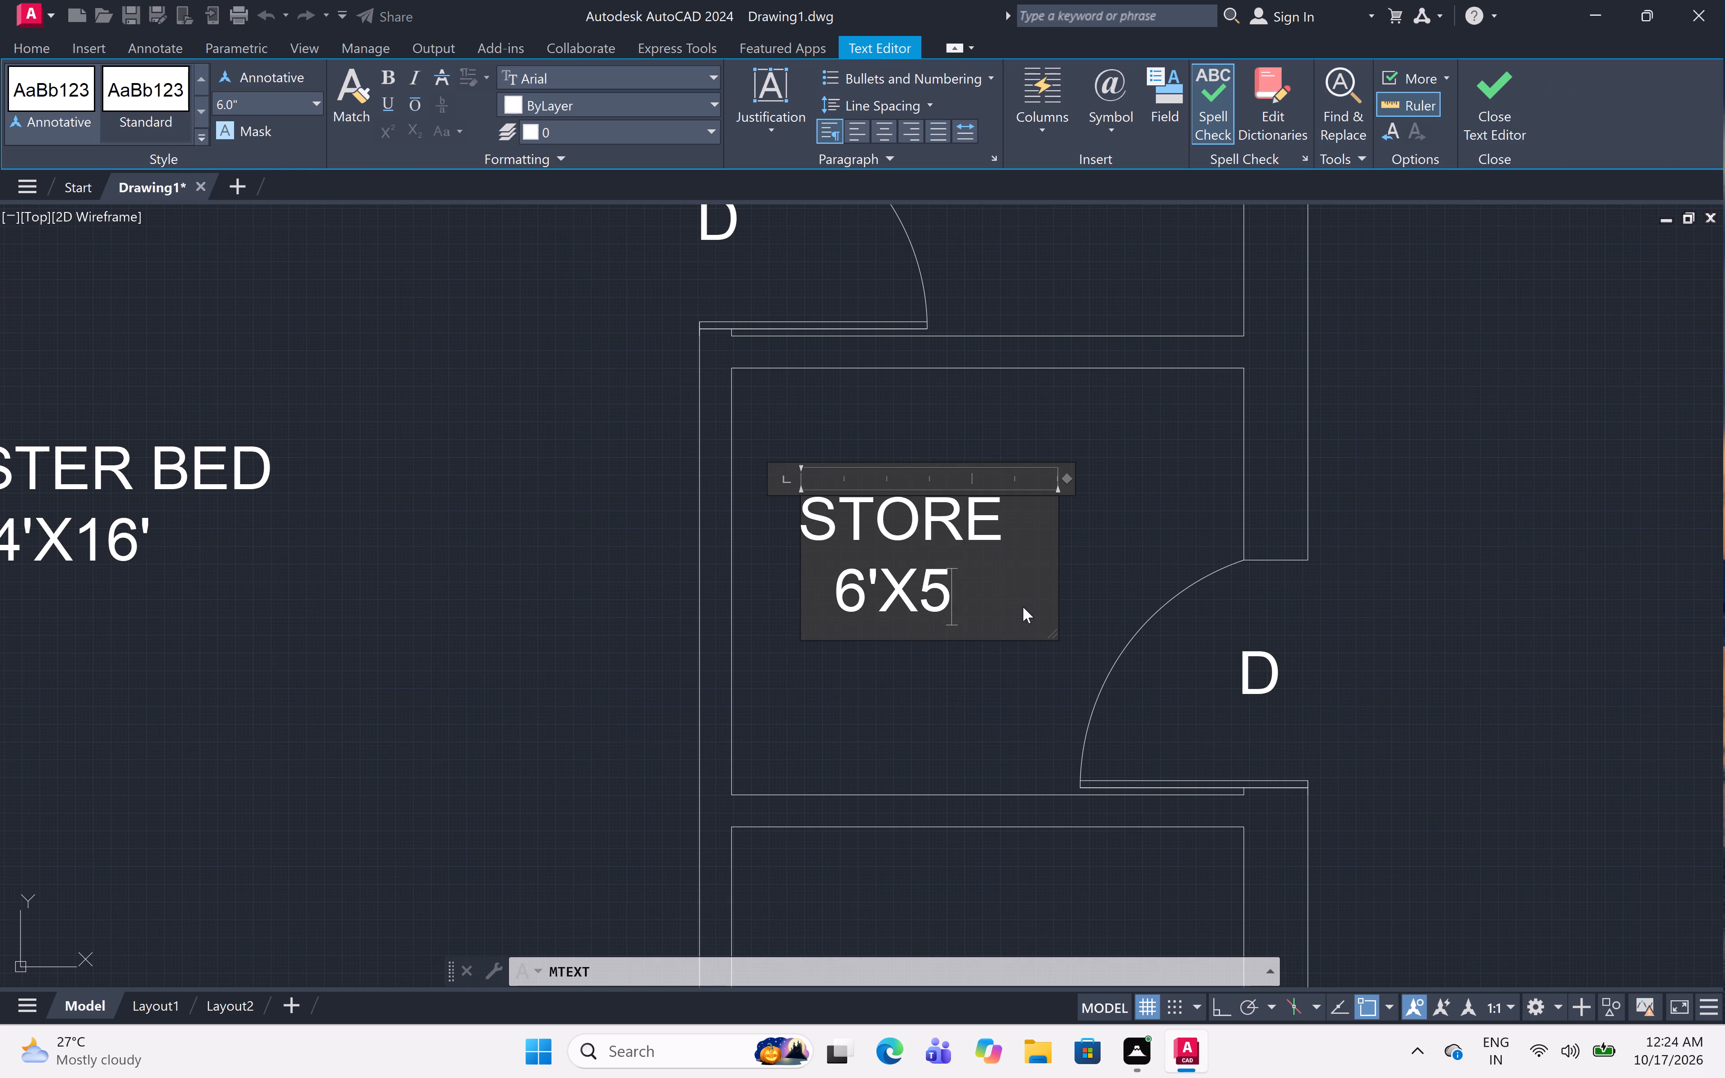
key("apostrophe")
left_click(941, 650)
Add a two-line multiline text label in the small room directly below the store: "POOJA" with "6'X5'" centred beneath it.
scroll(941, 572, "down", 5)
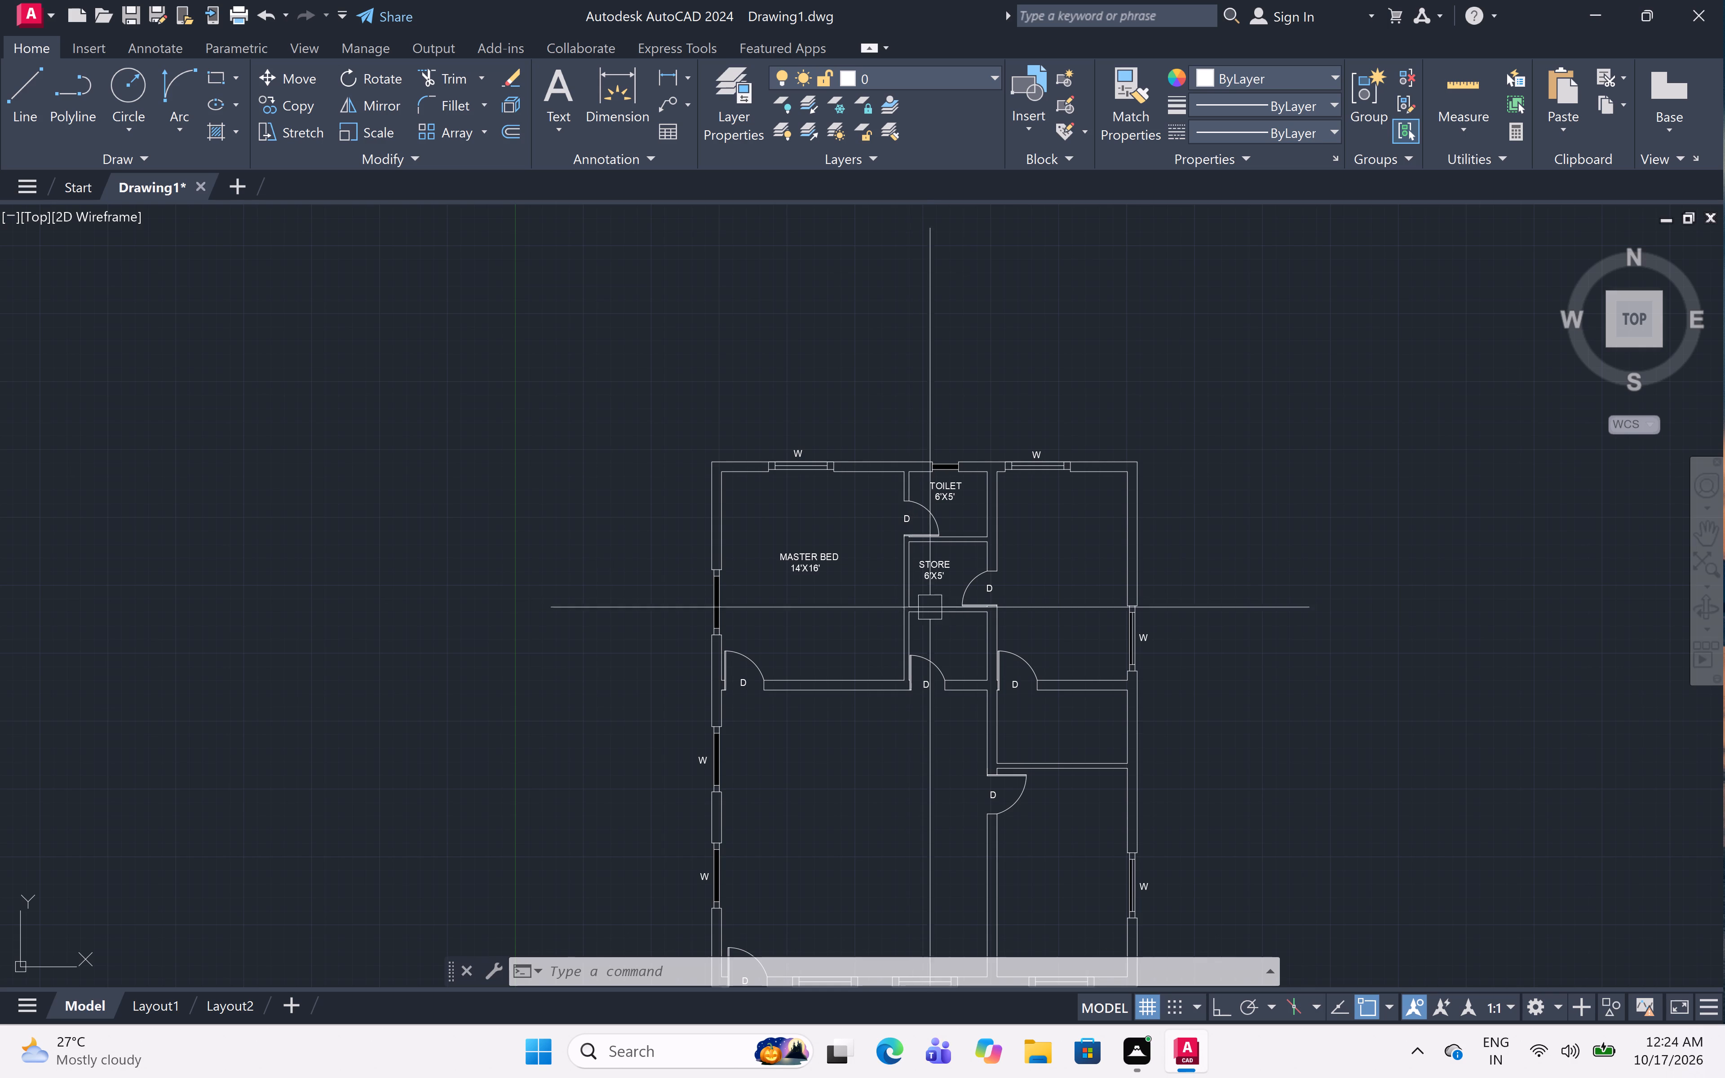
scroll(966, 631, "up", 3)
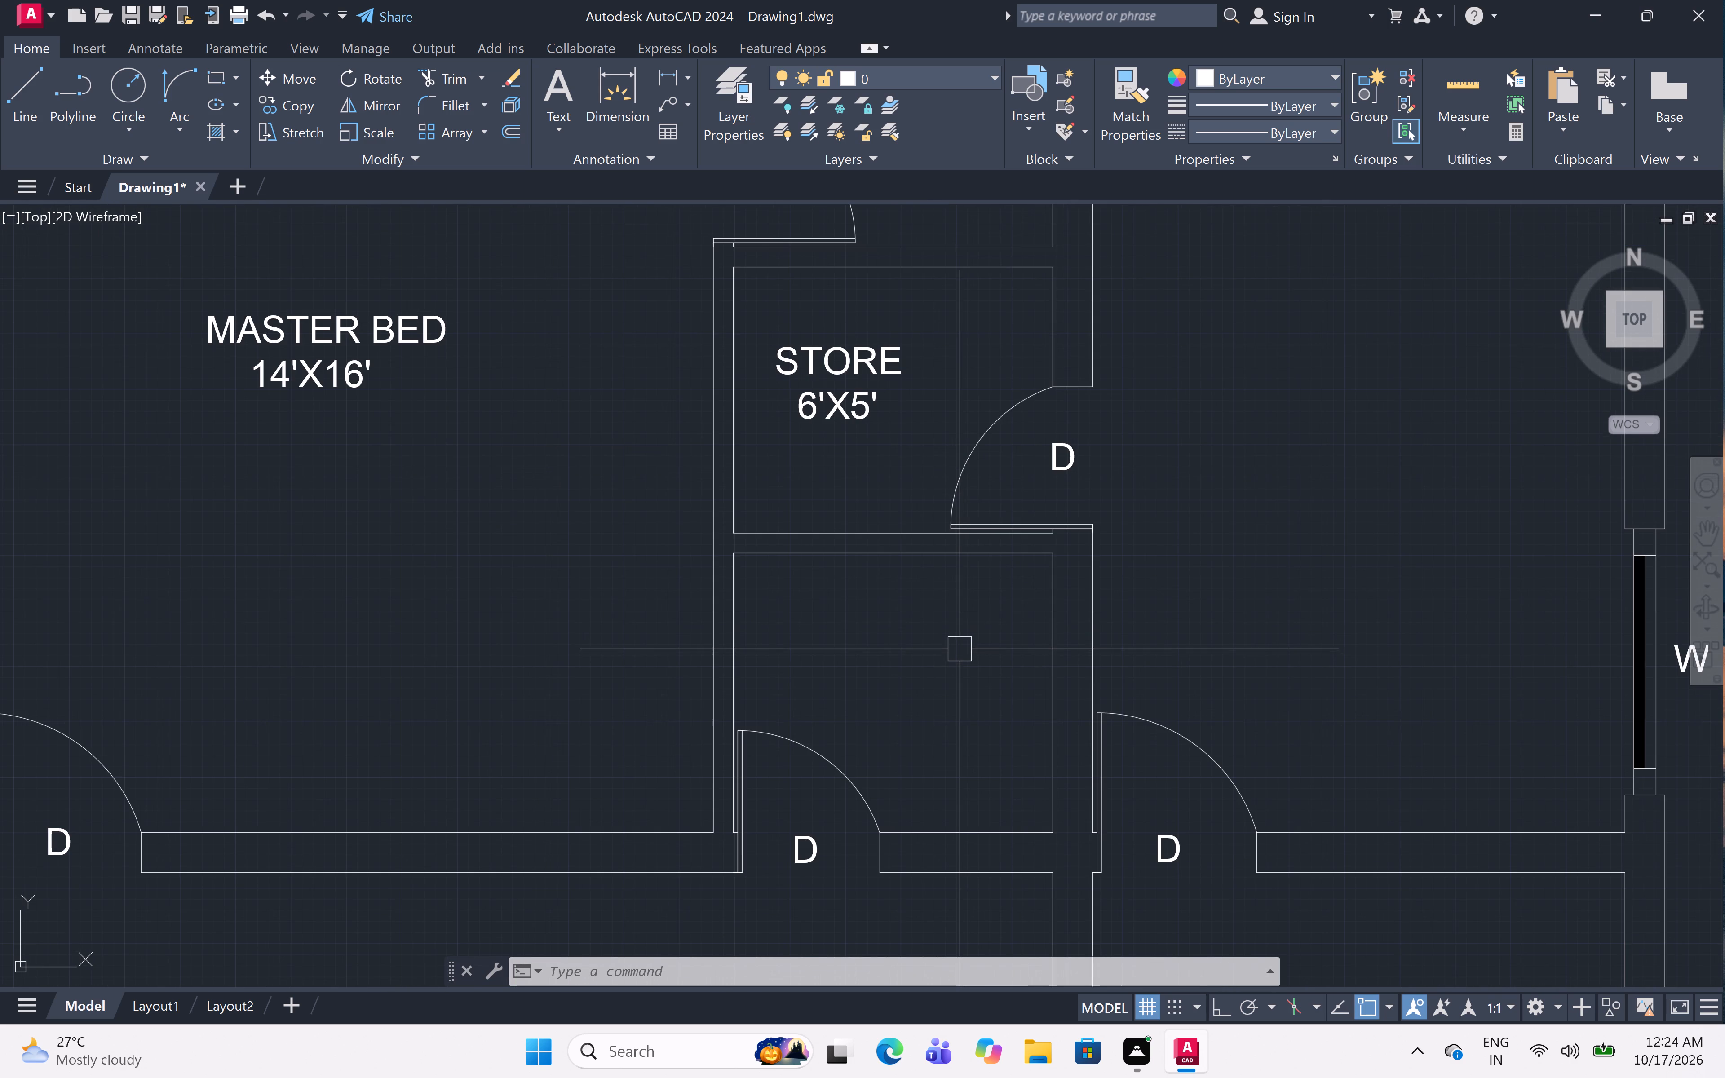
key("m")
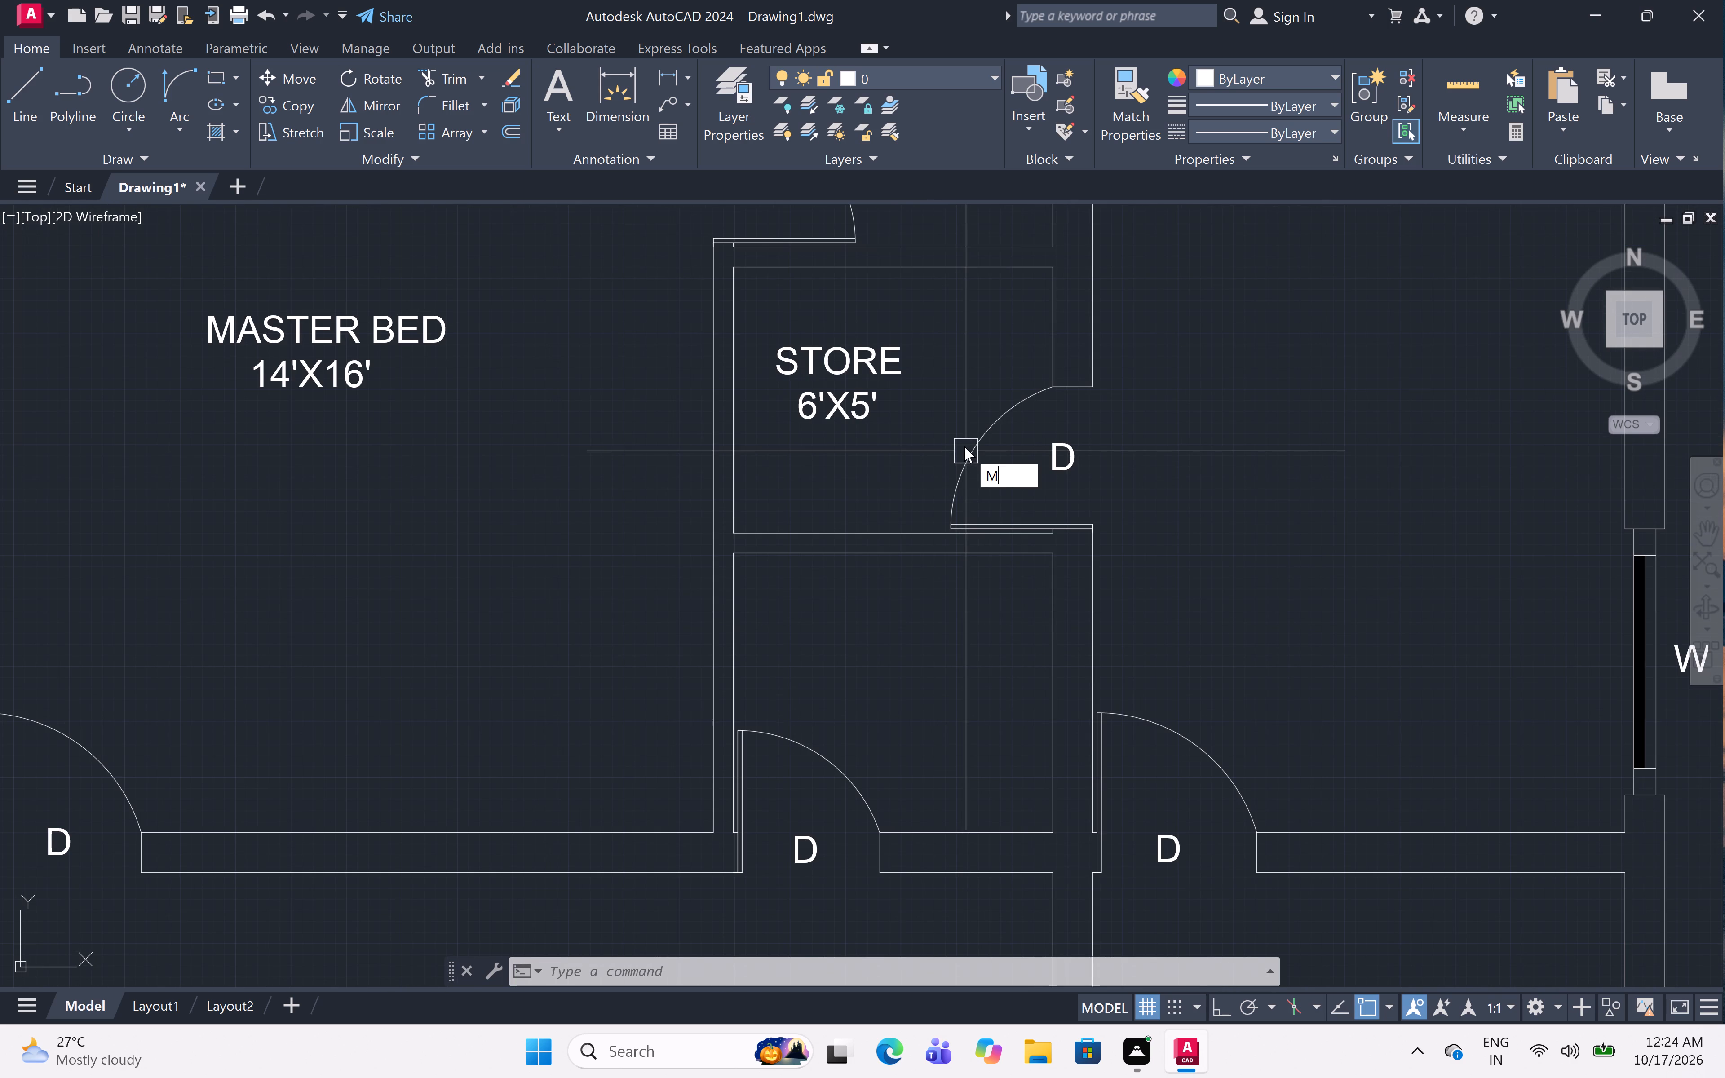
key("t")
key("space")
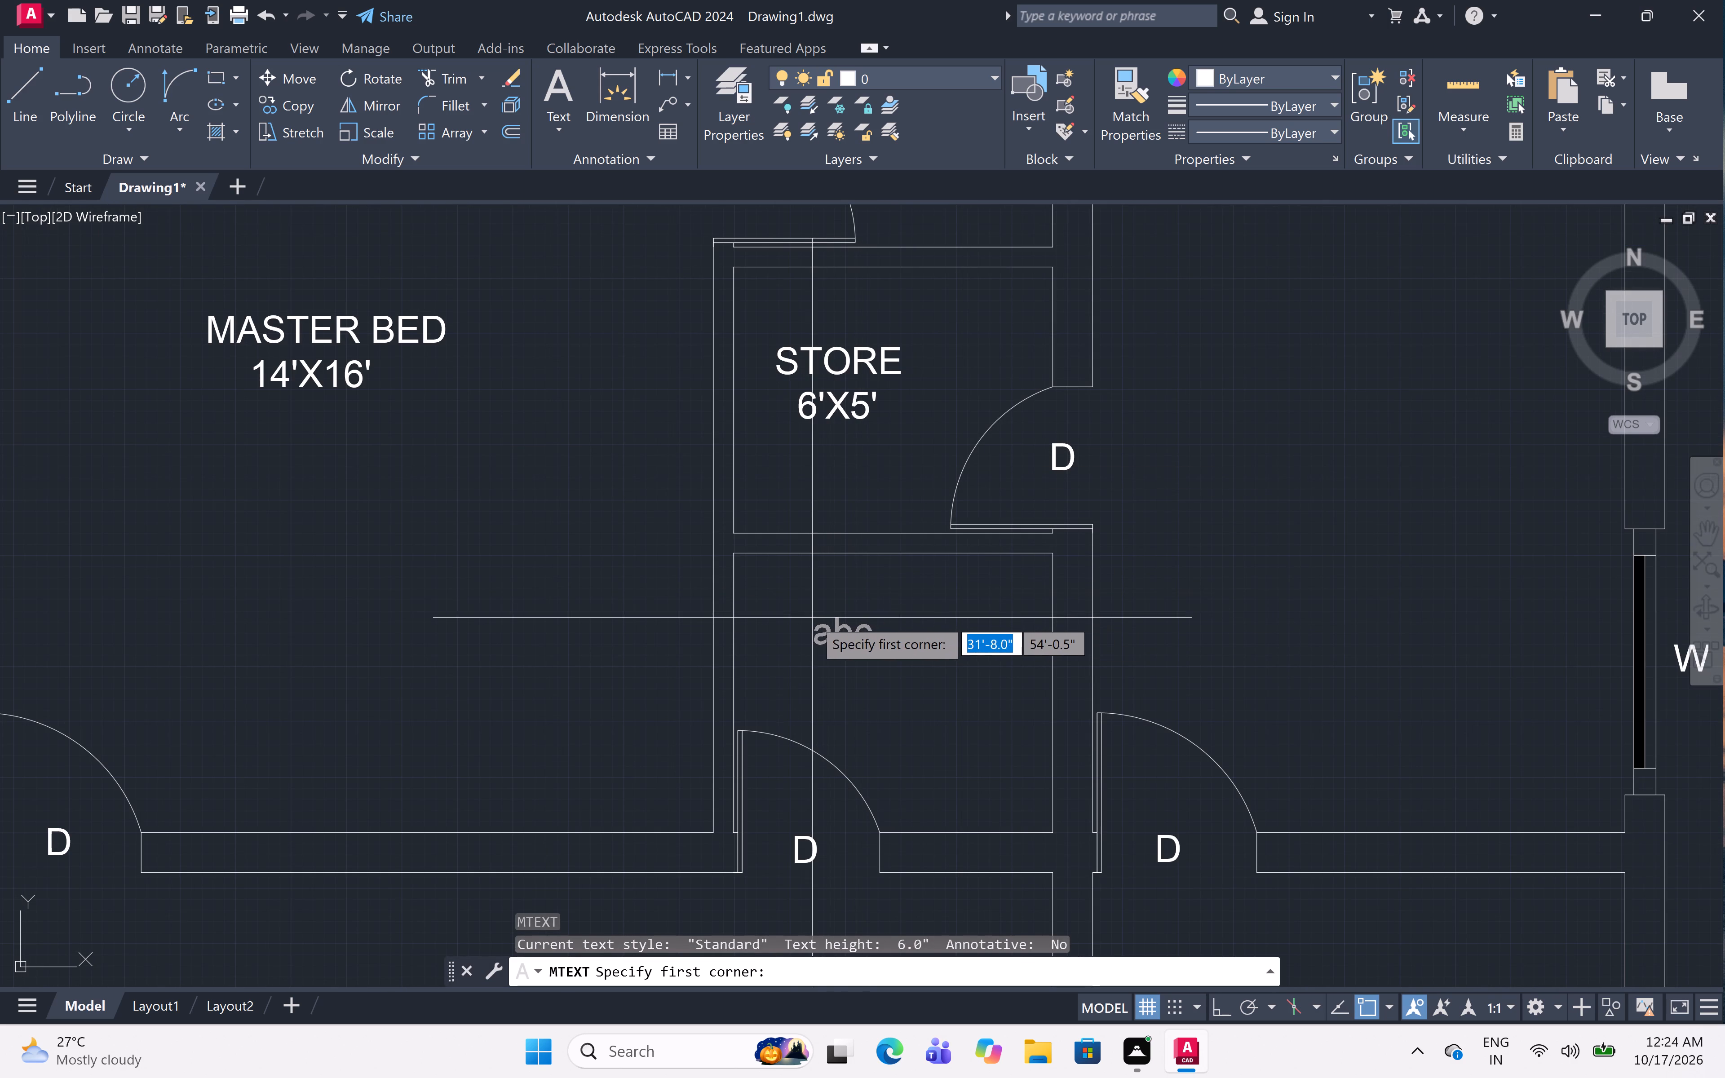
left_click(809, 609)
left_click(1005, 713)
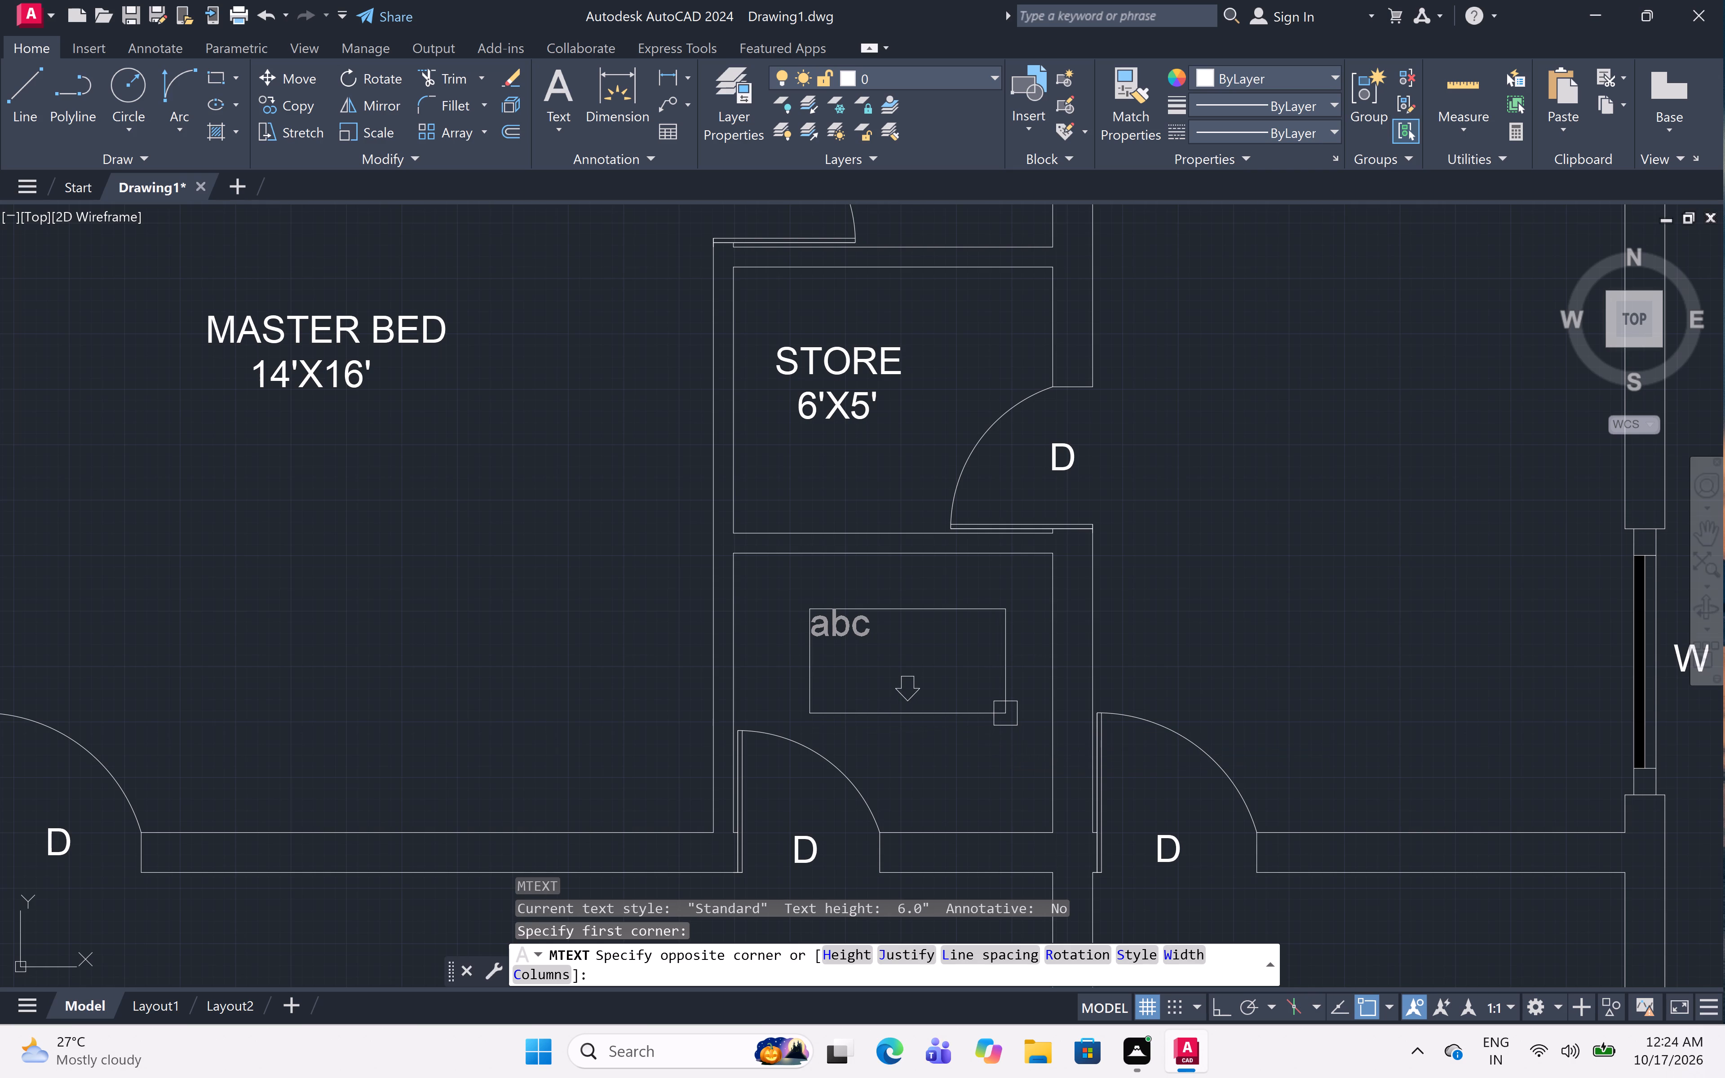
type("POOJA")
key("Return")
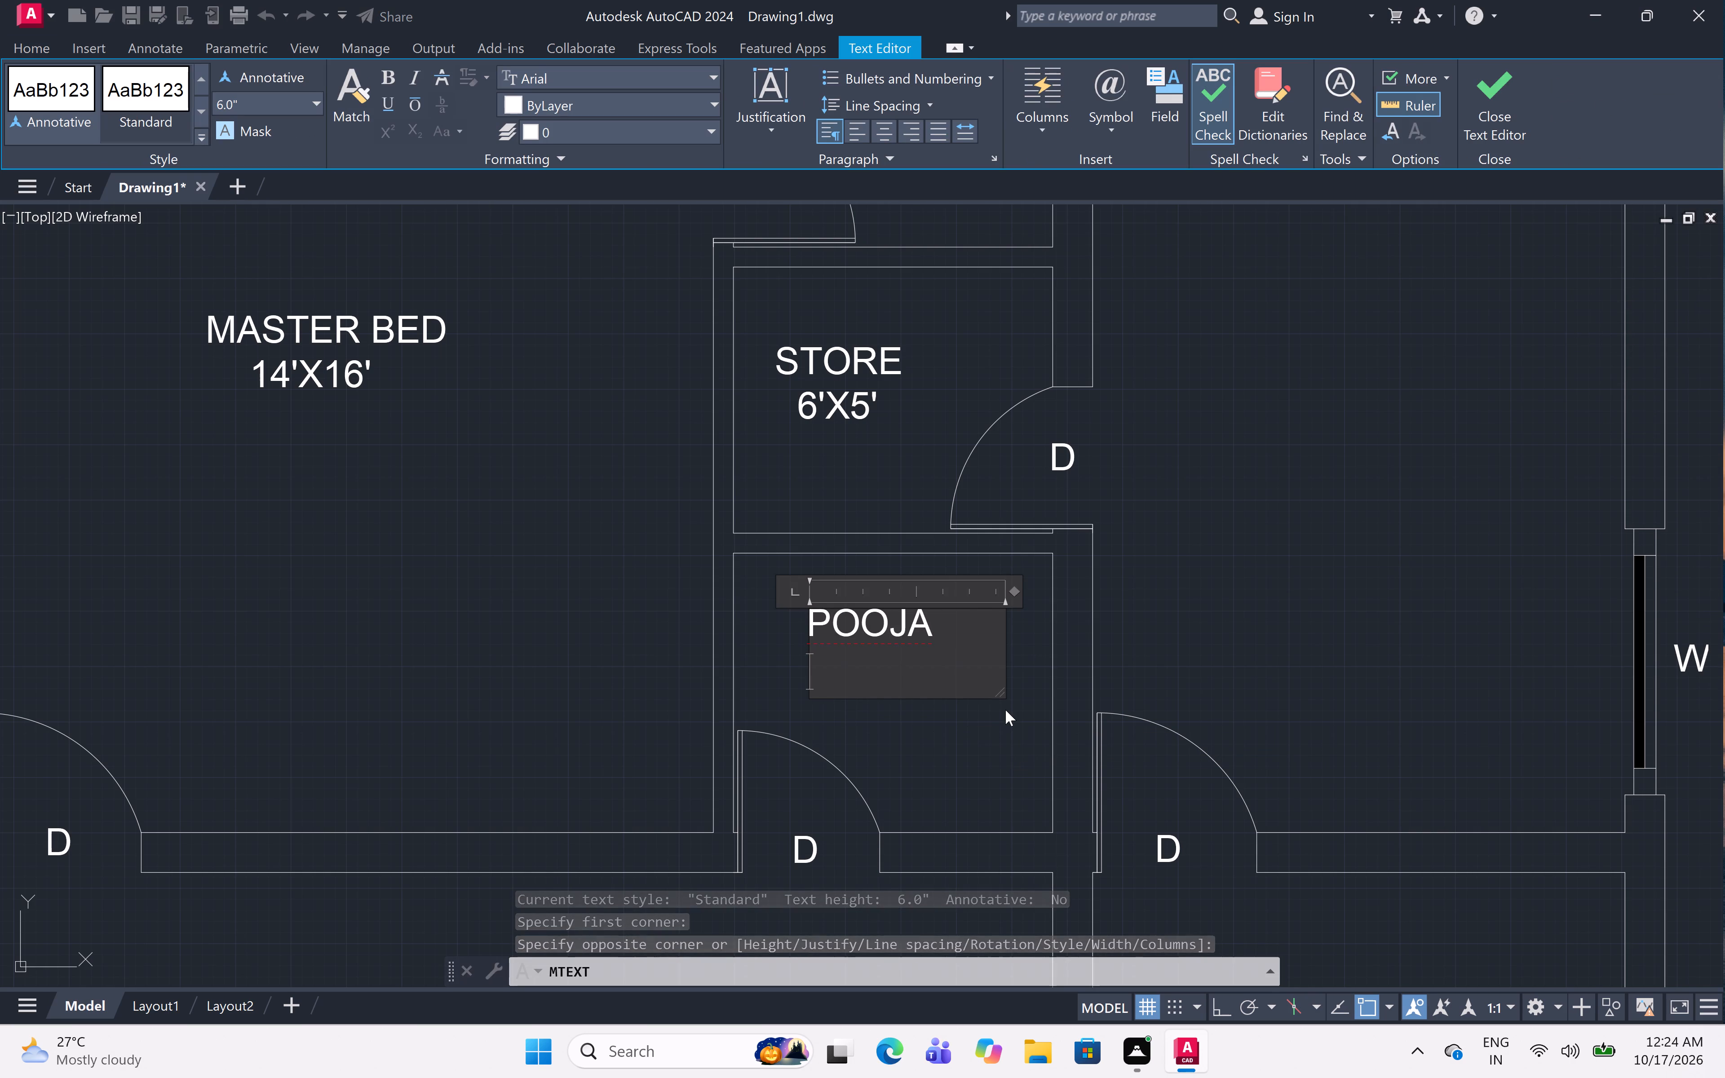
key("space")
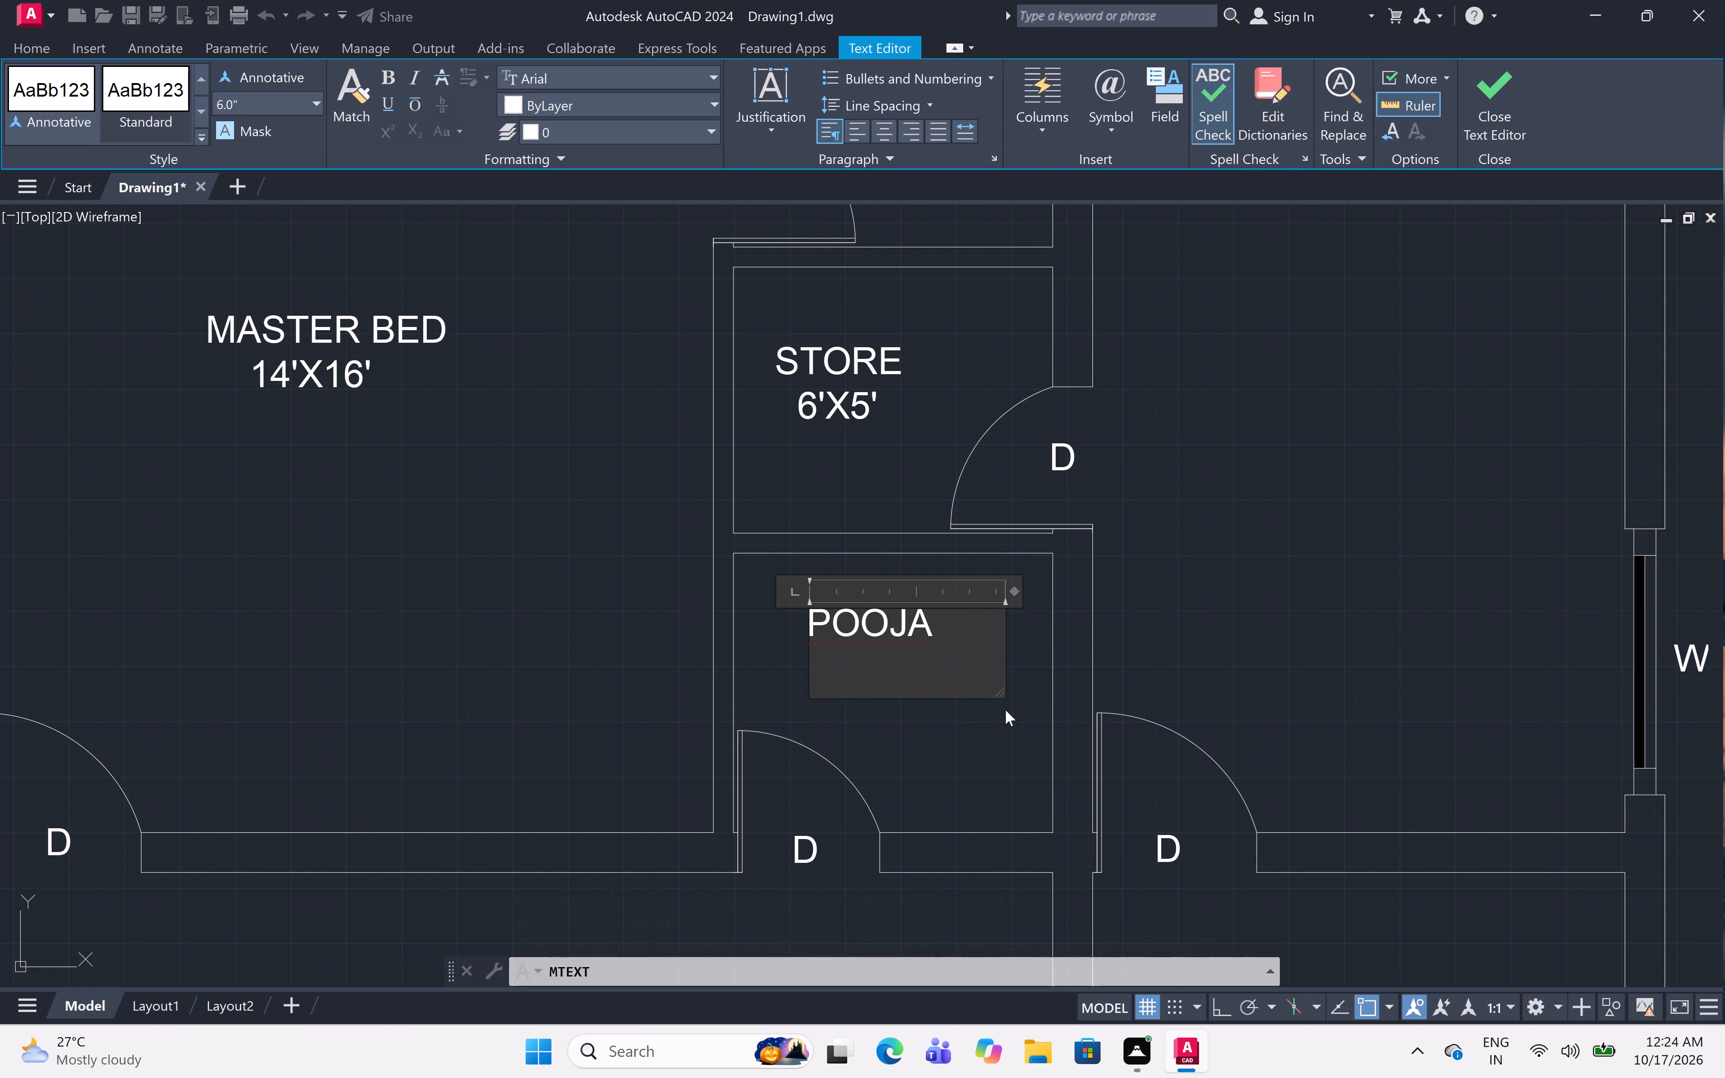
key("space")
type("6'")
type("X5'")
left_click(851, 717)
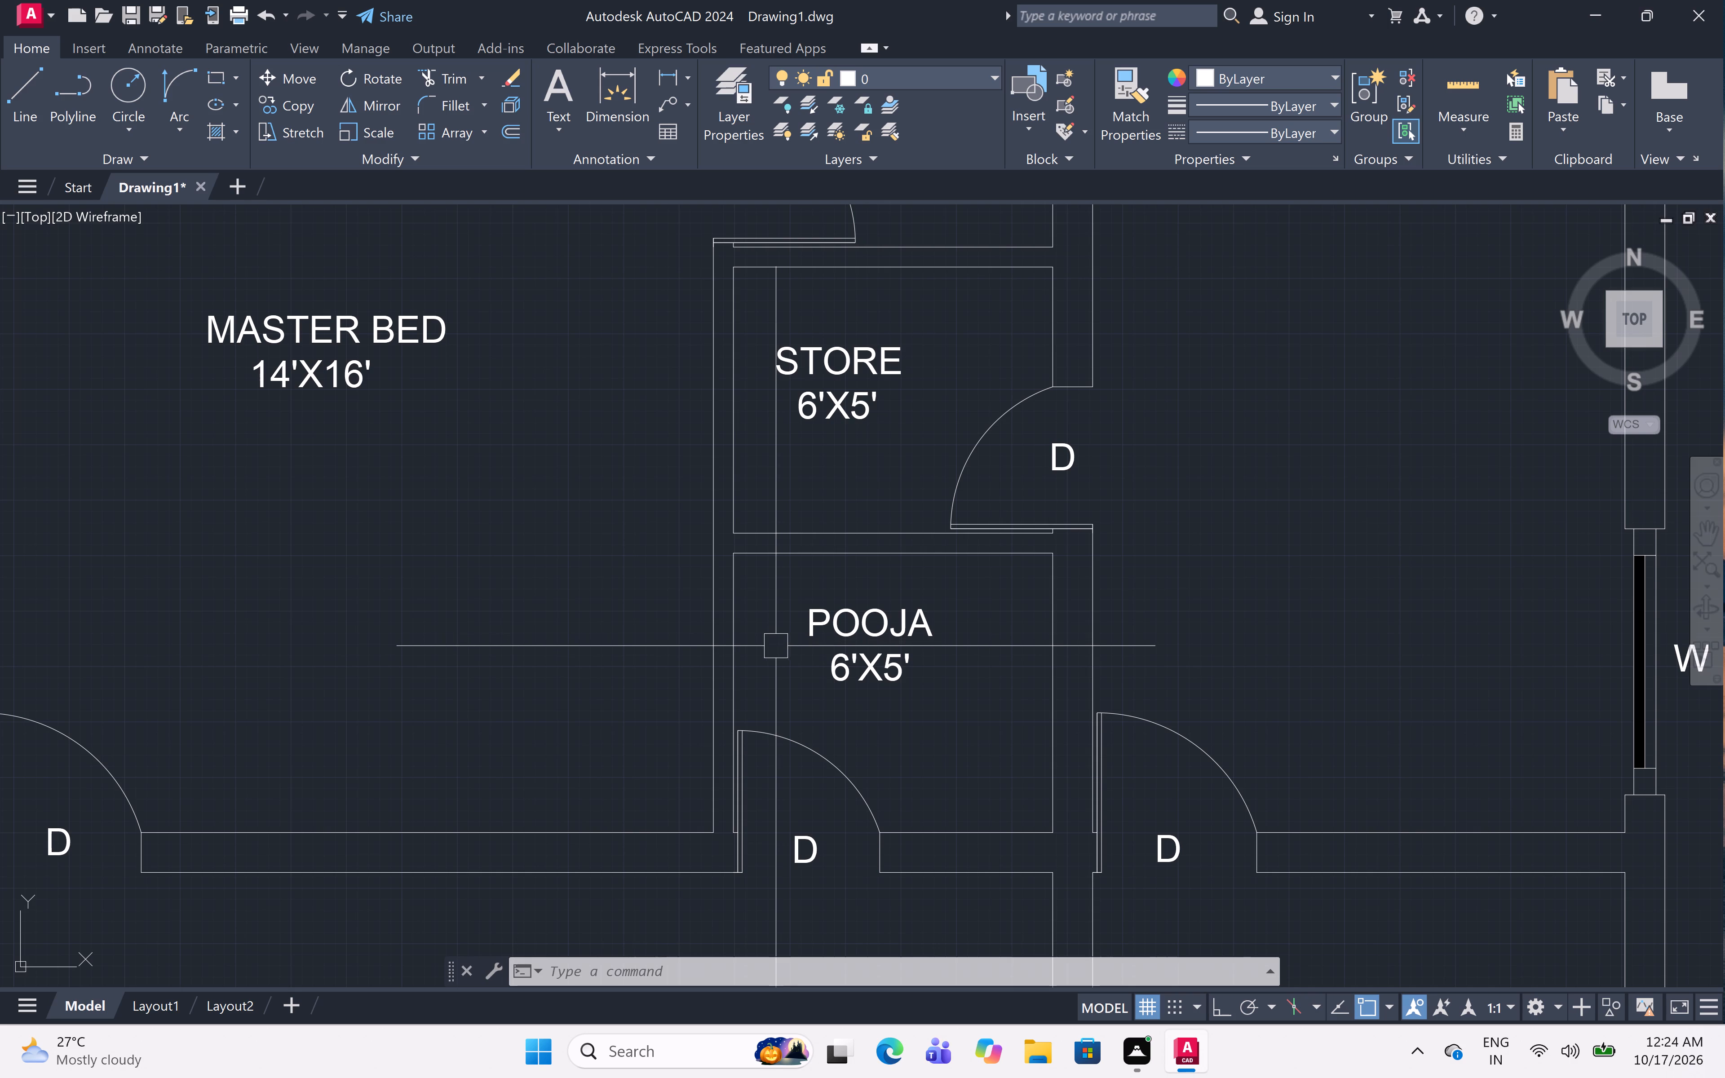
Start a multiline text label in the middle of the upper-right room with "KITCHEN" and "&DINING" on separate lines.
scroll(785, 654, "down", 2)
scroll(1024, 543, "up", 1)
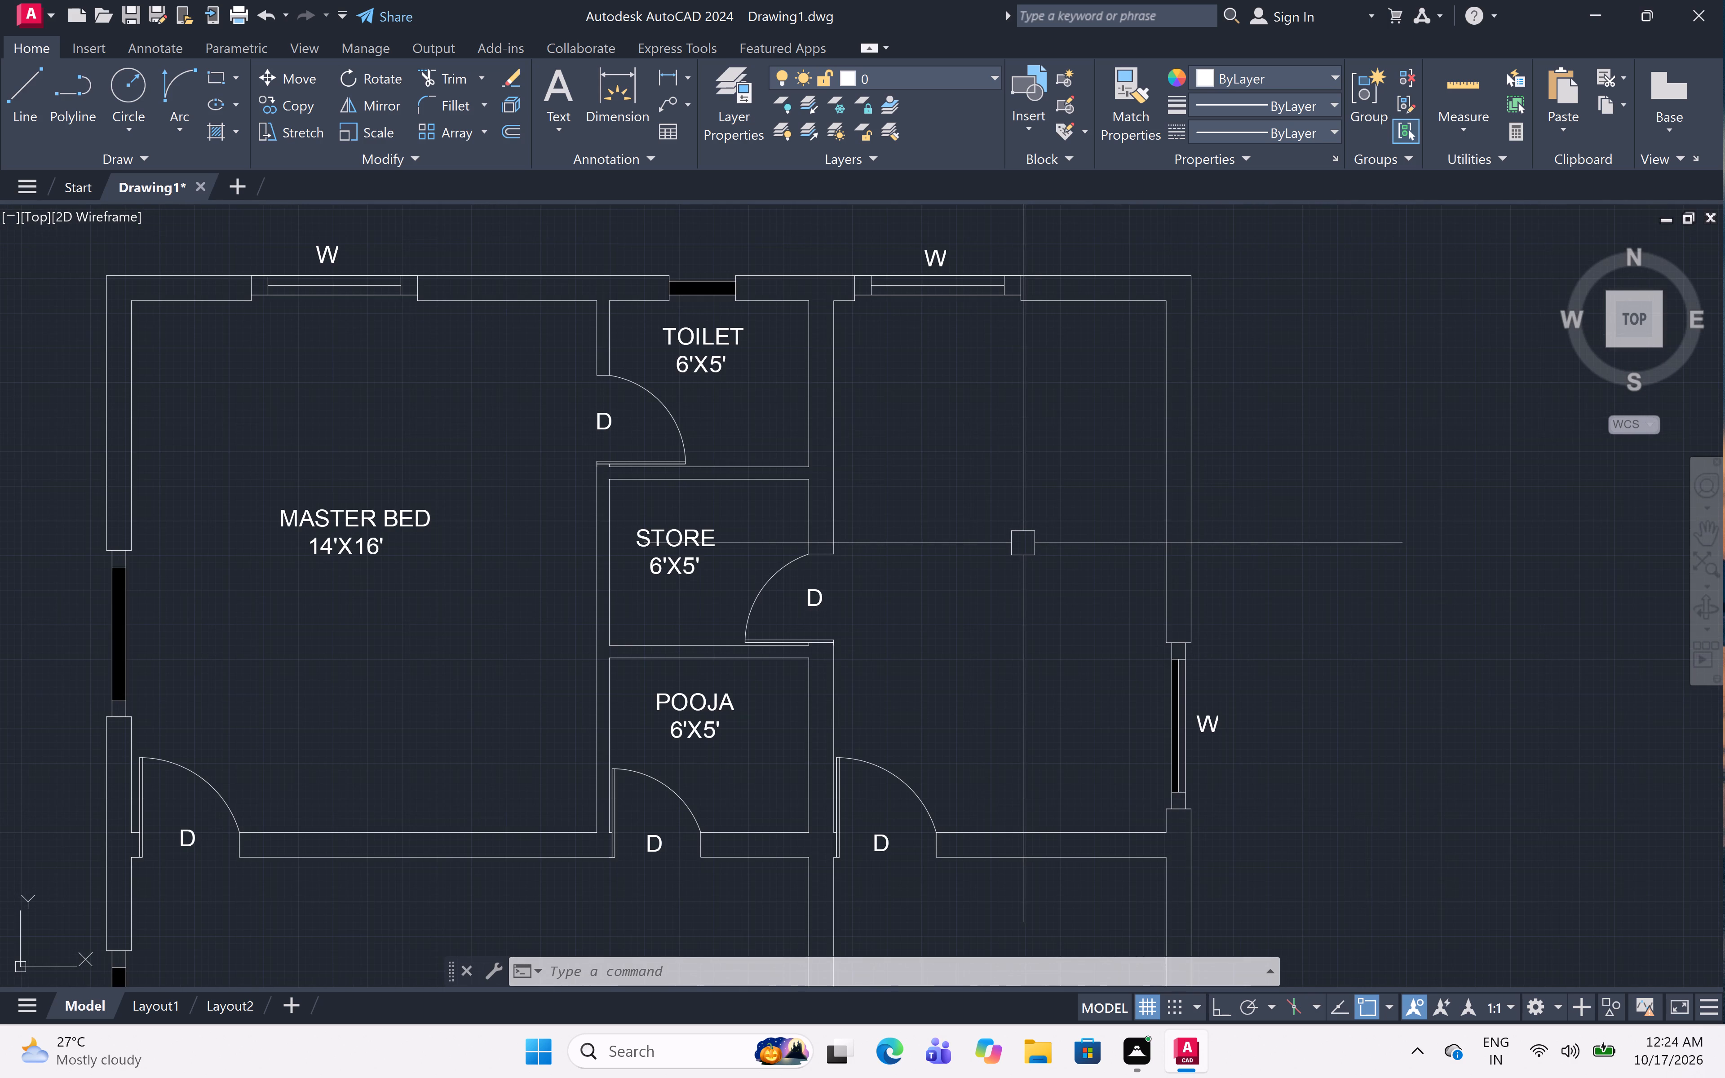
key("m")
key("t")
key("space")
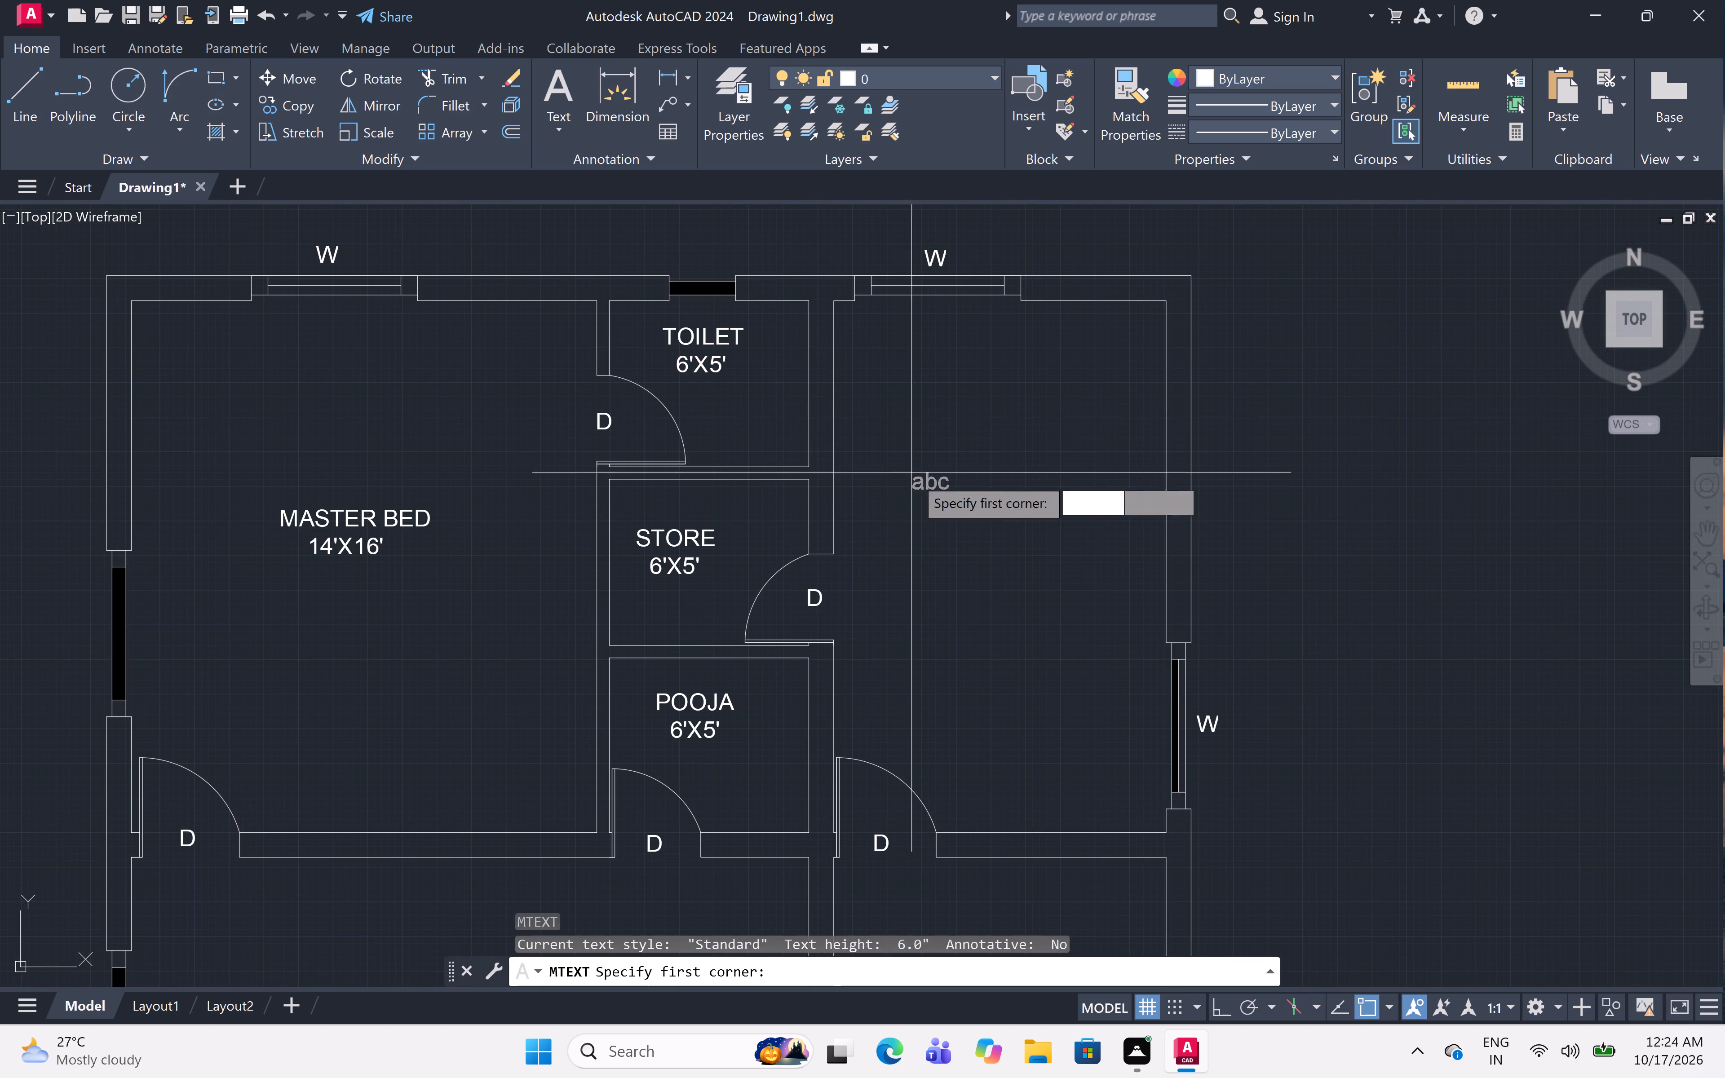
left_click(913, 483)
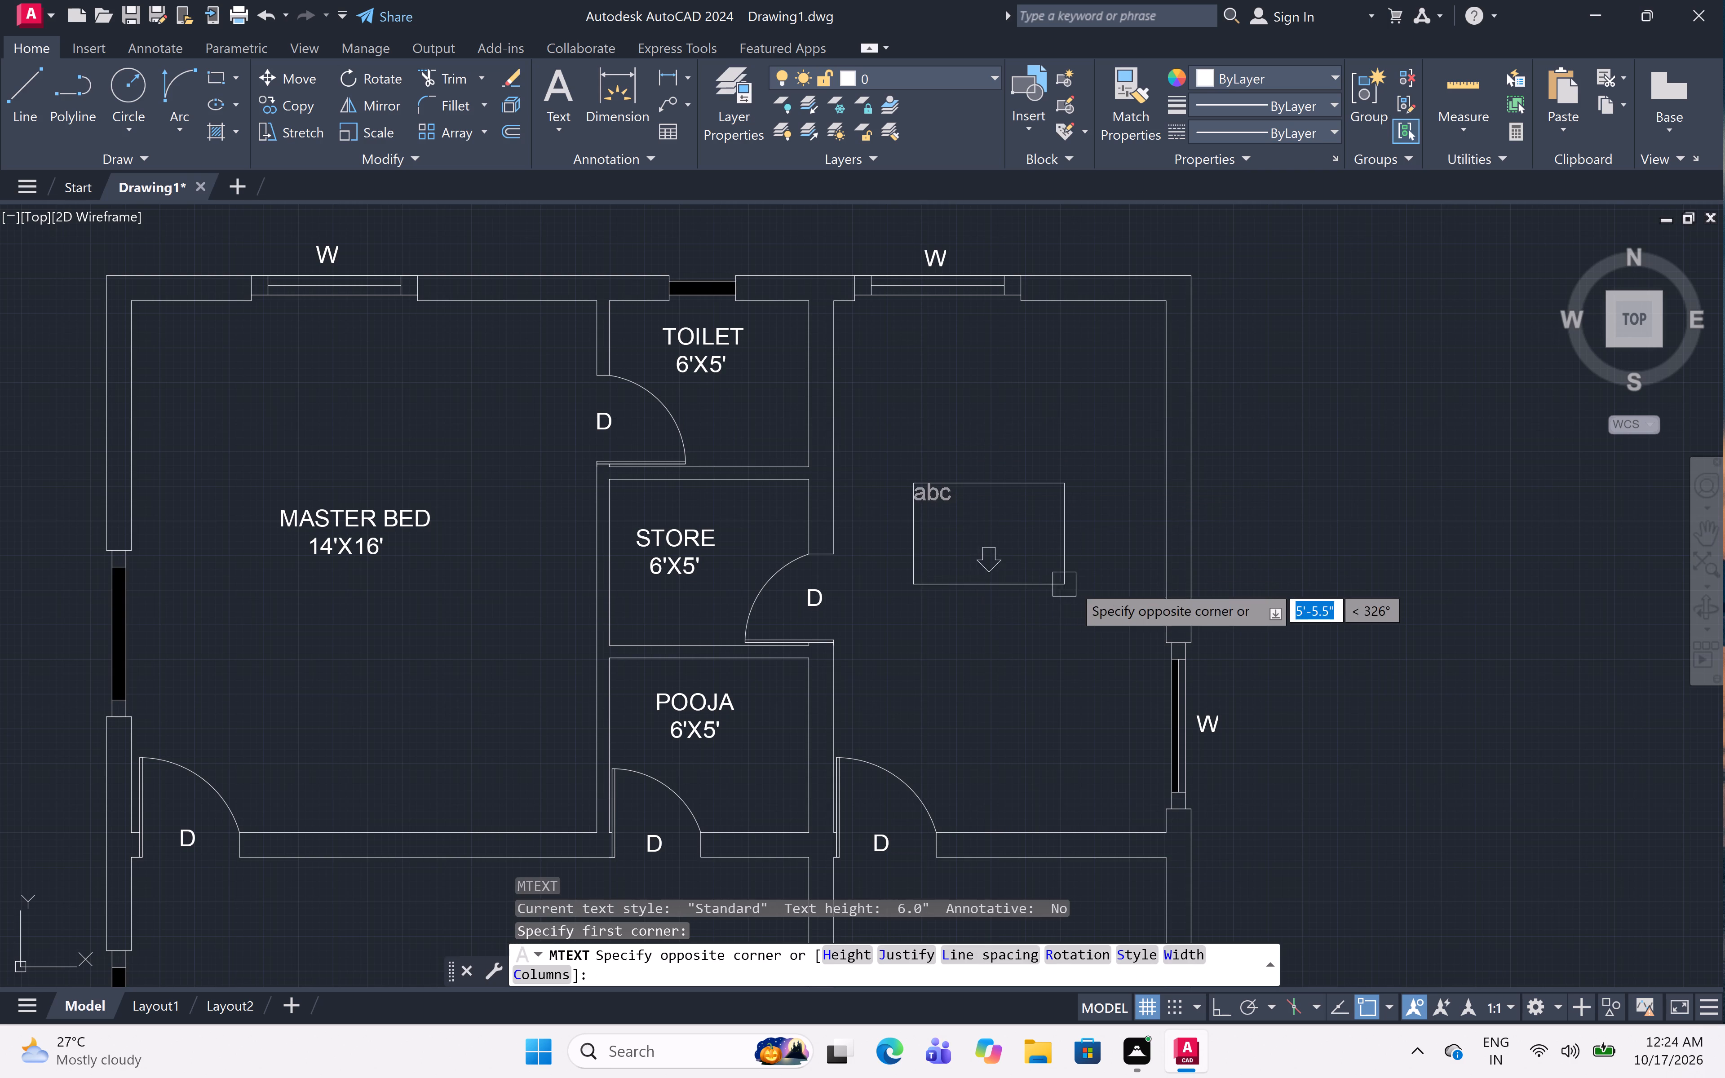
left_click(1109, 580)
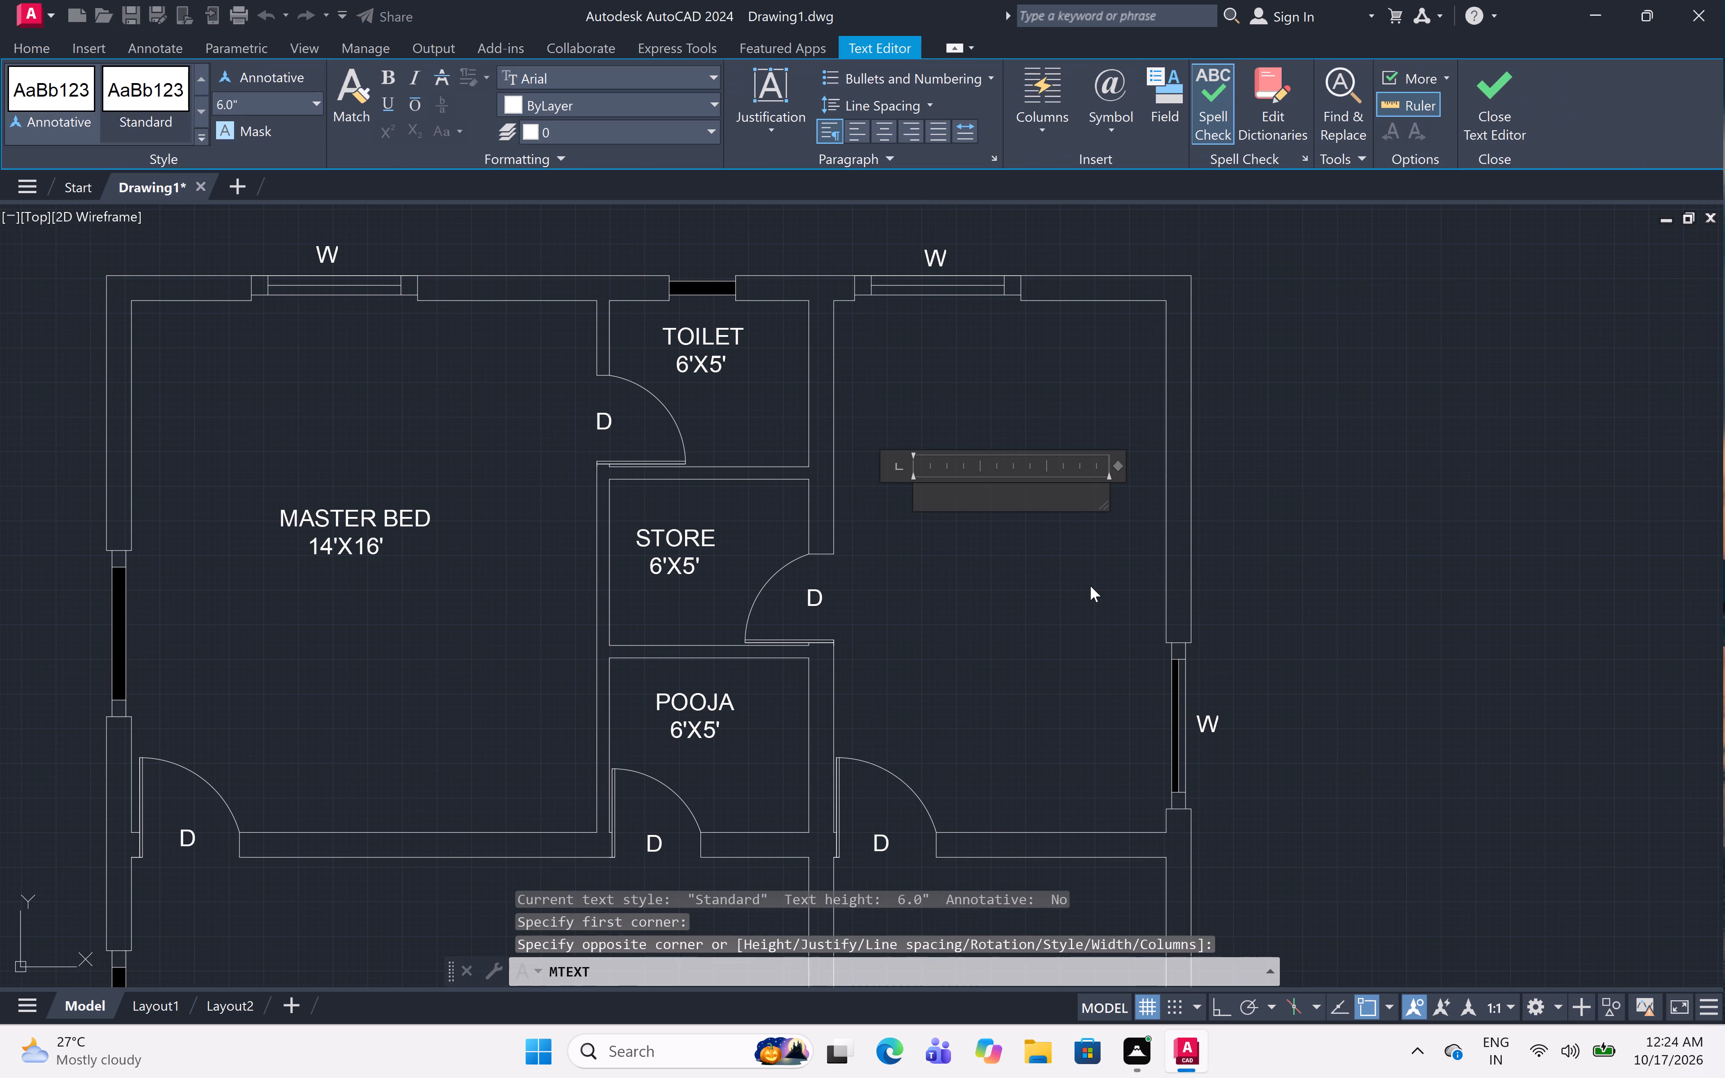
type("KITCHEN")
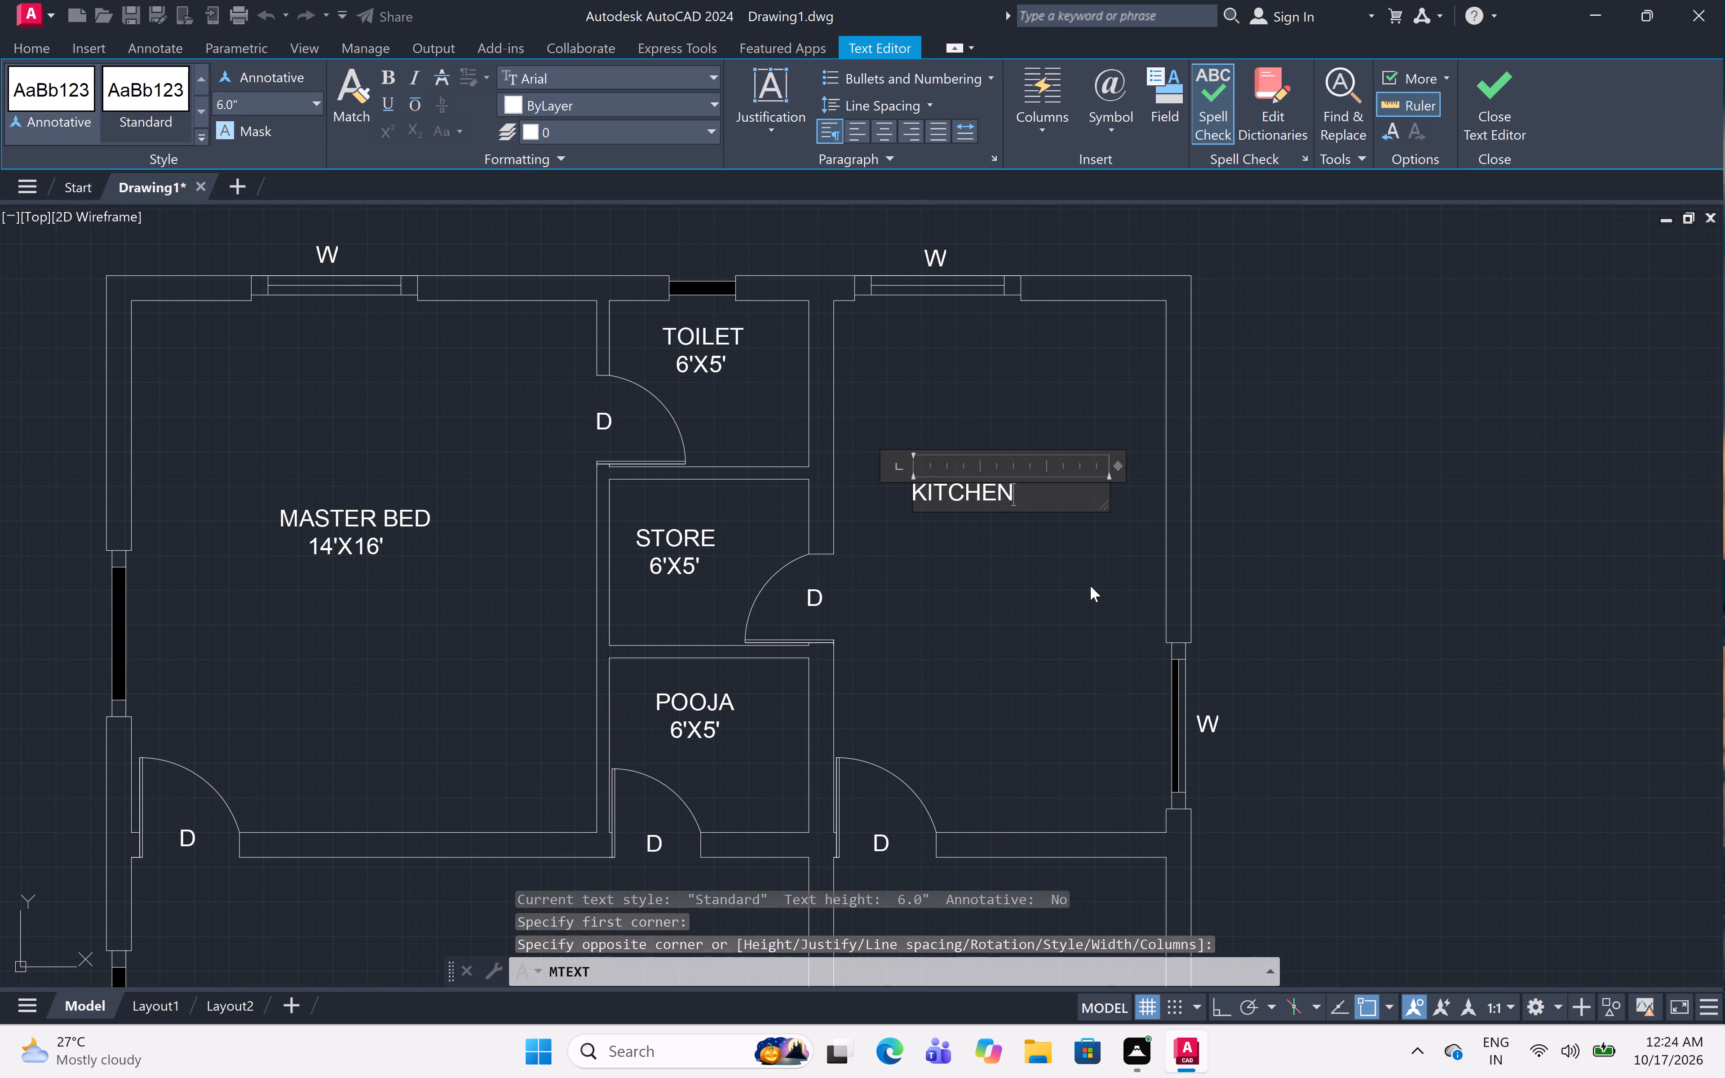
key("Return")
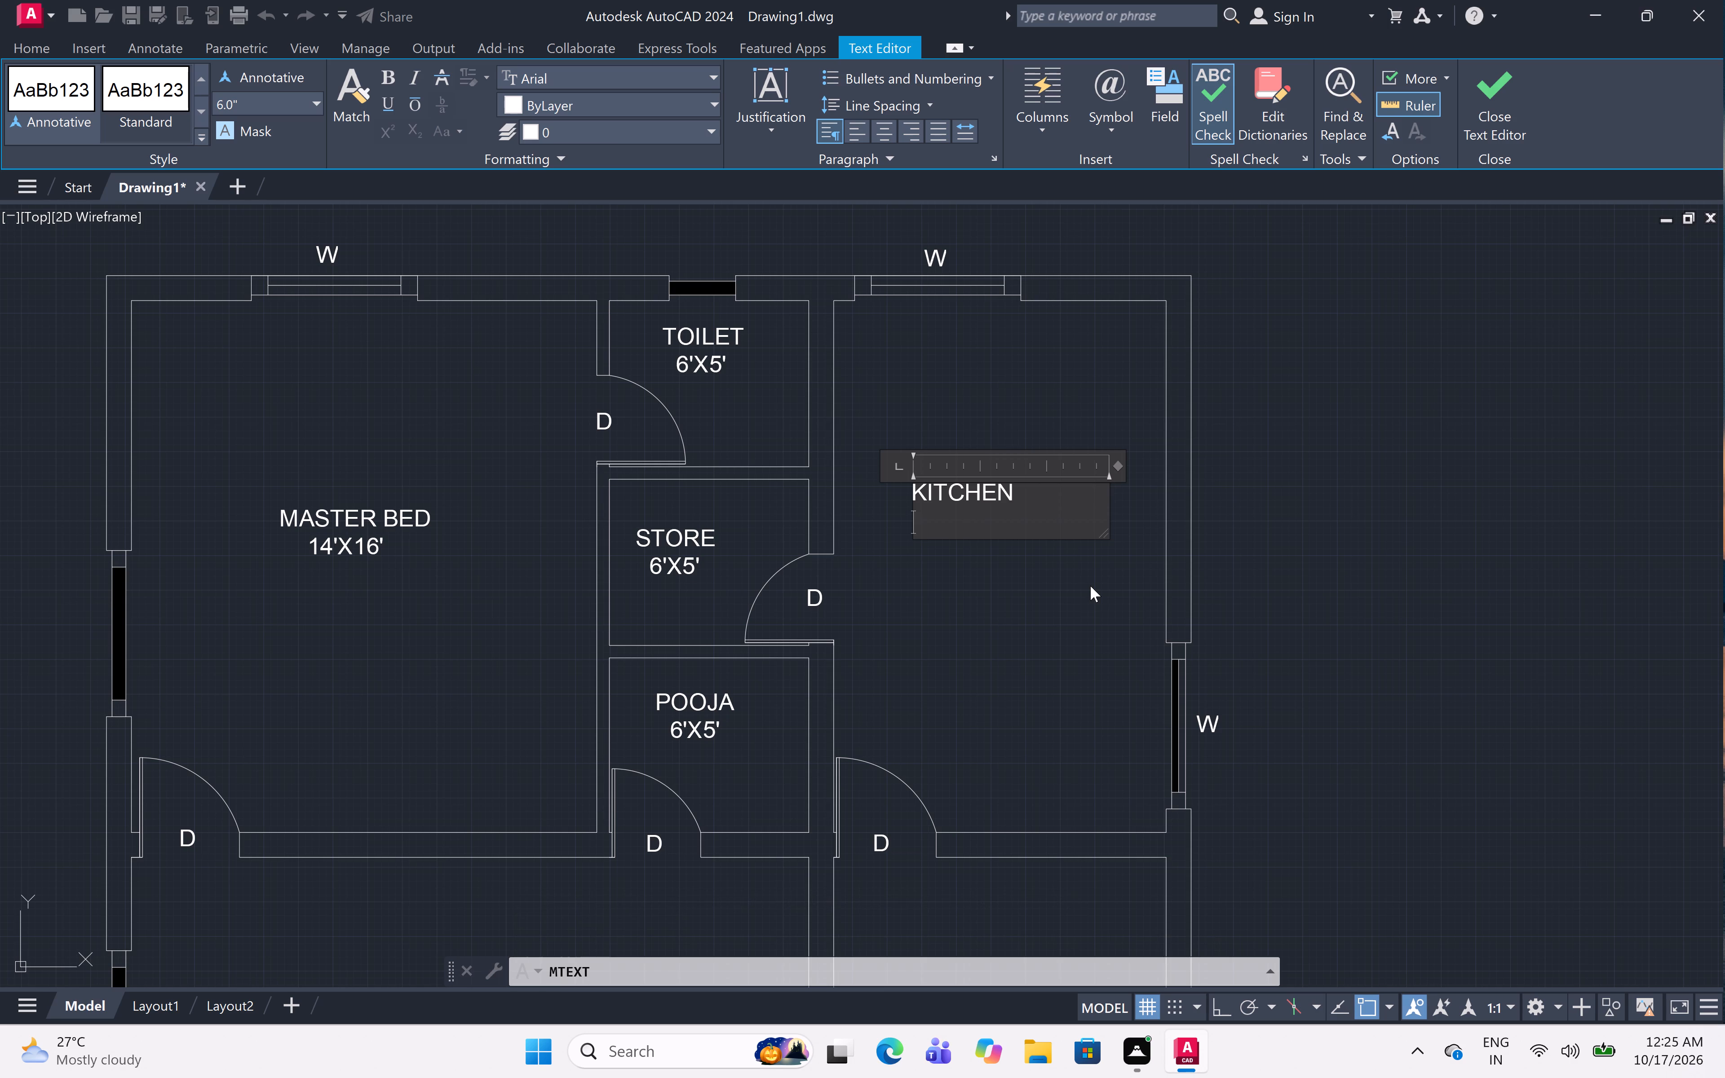
key("shift+ampersand")
key("space")
type("DINING")
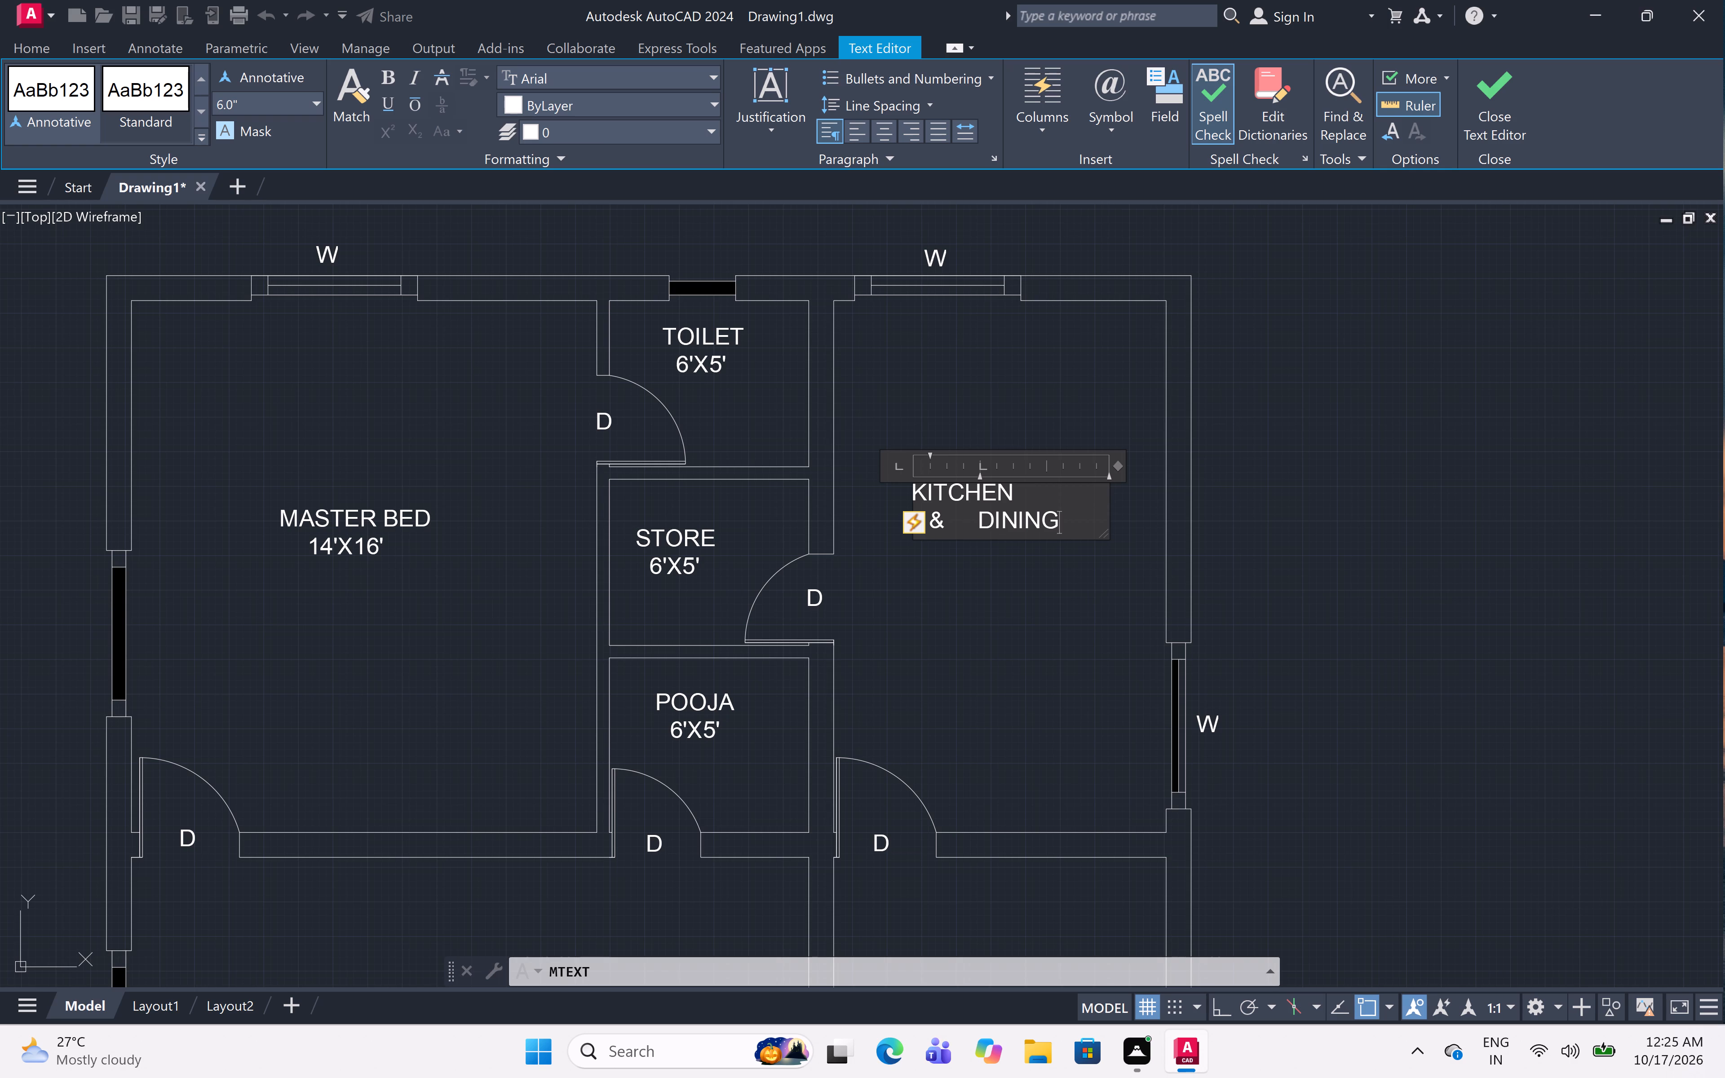
key("ctrl+z")
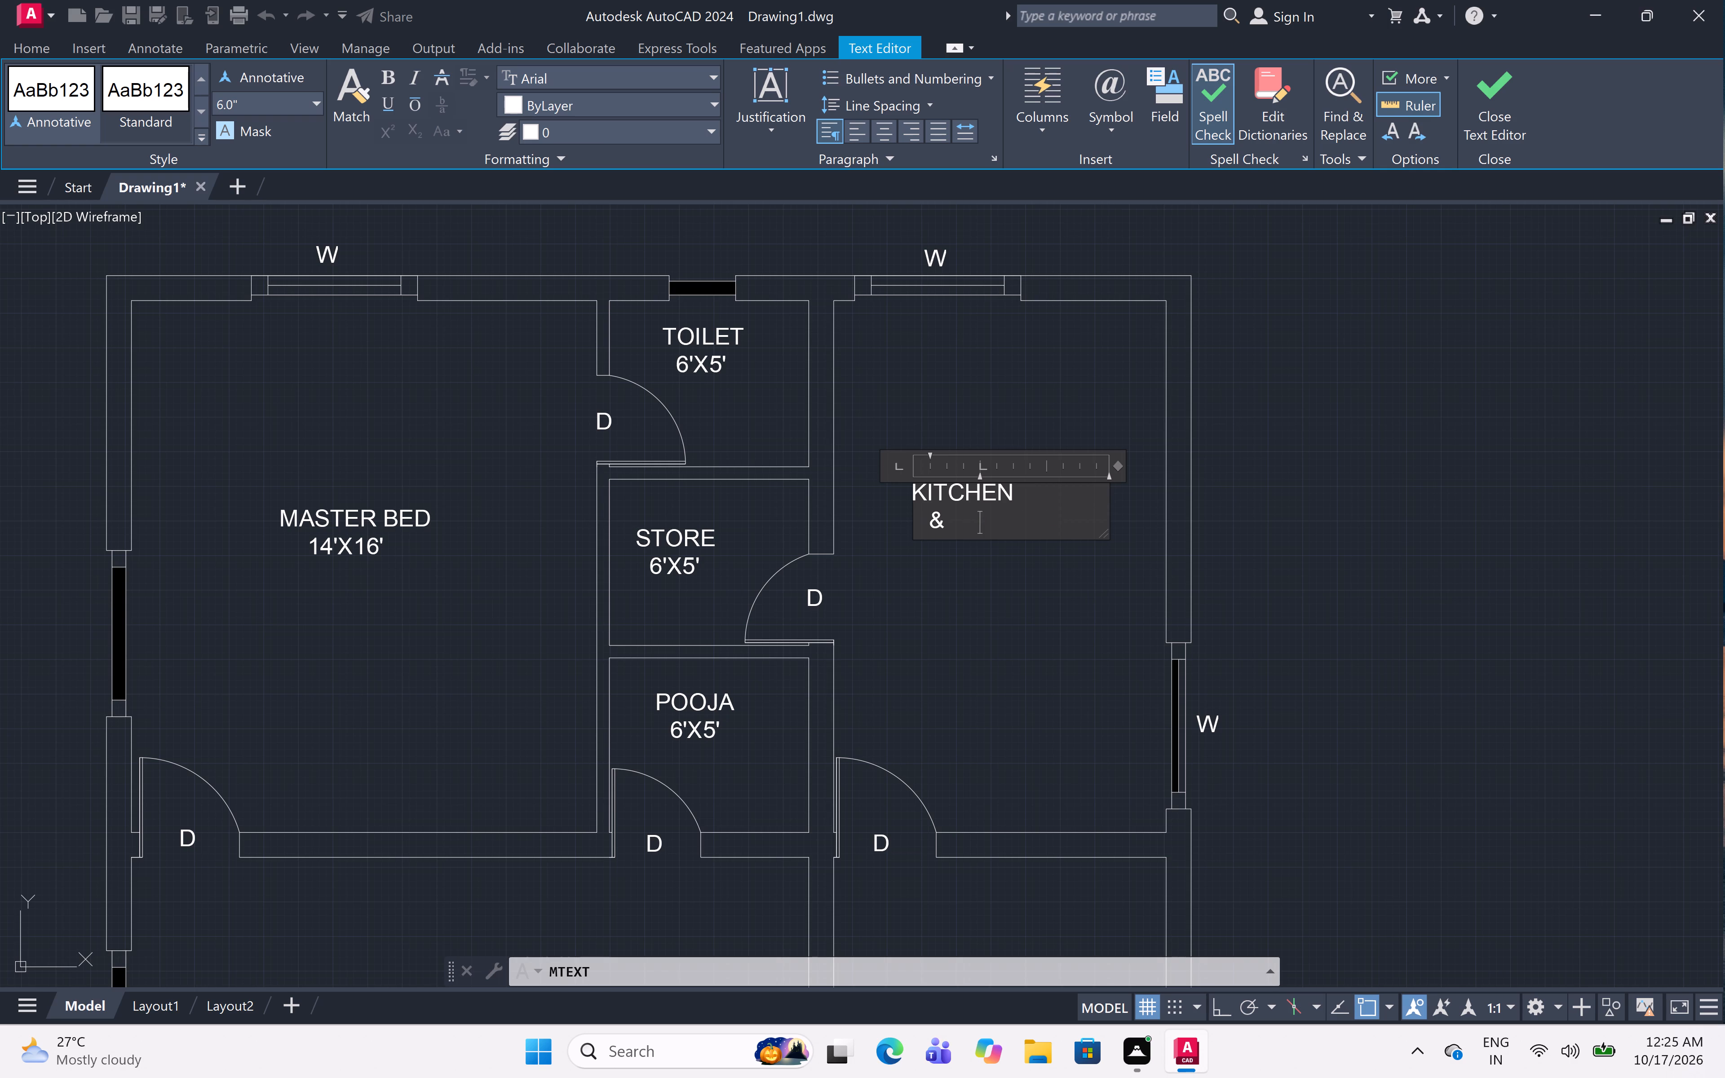
key("BackSpace")
key("shift+ampersand")
type("DINING")
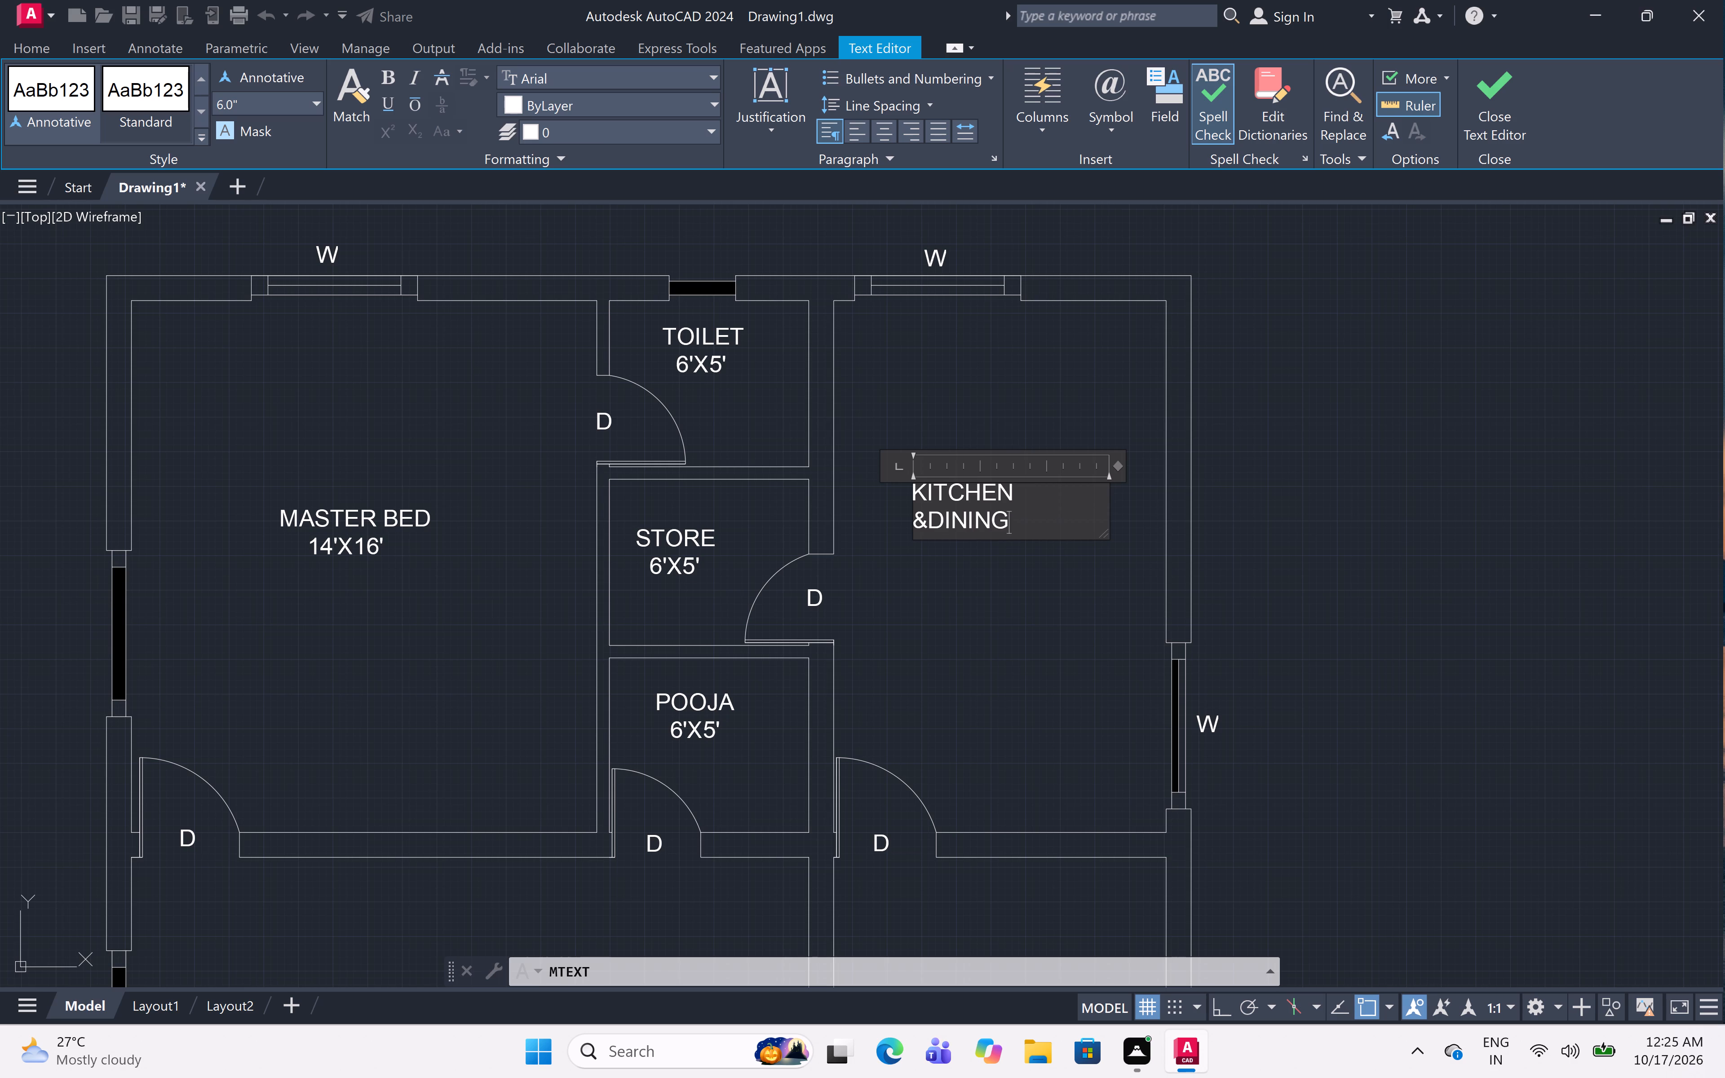
key("Return")
Add "10'X16'" as the label's third line, roughly centred beneath "&DINING", and finish the text.
key("space")
key("space")
type("10'")
key("1")
type("6'")
scroll(959, 547, "up", 4)
left_click(958, 547)
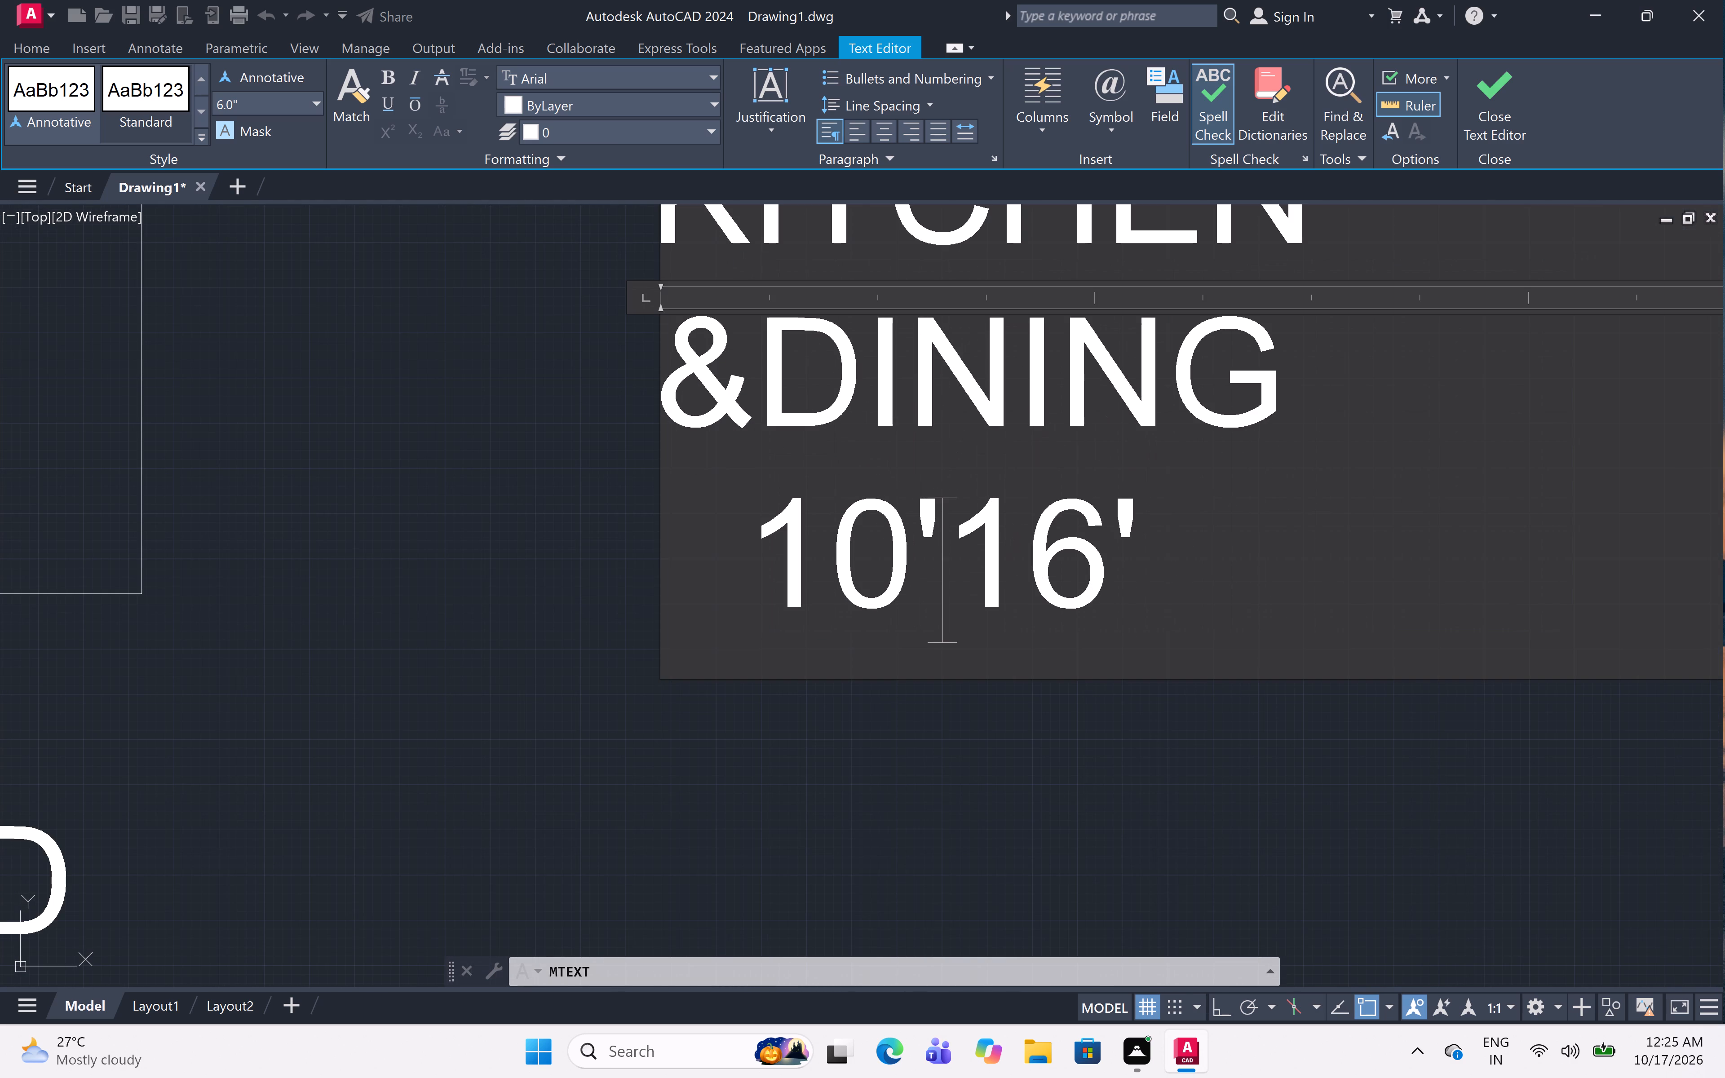
key("x")
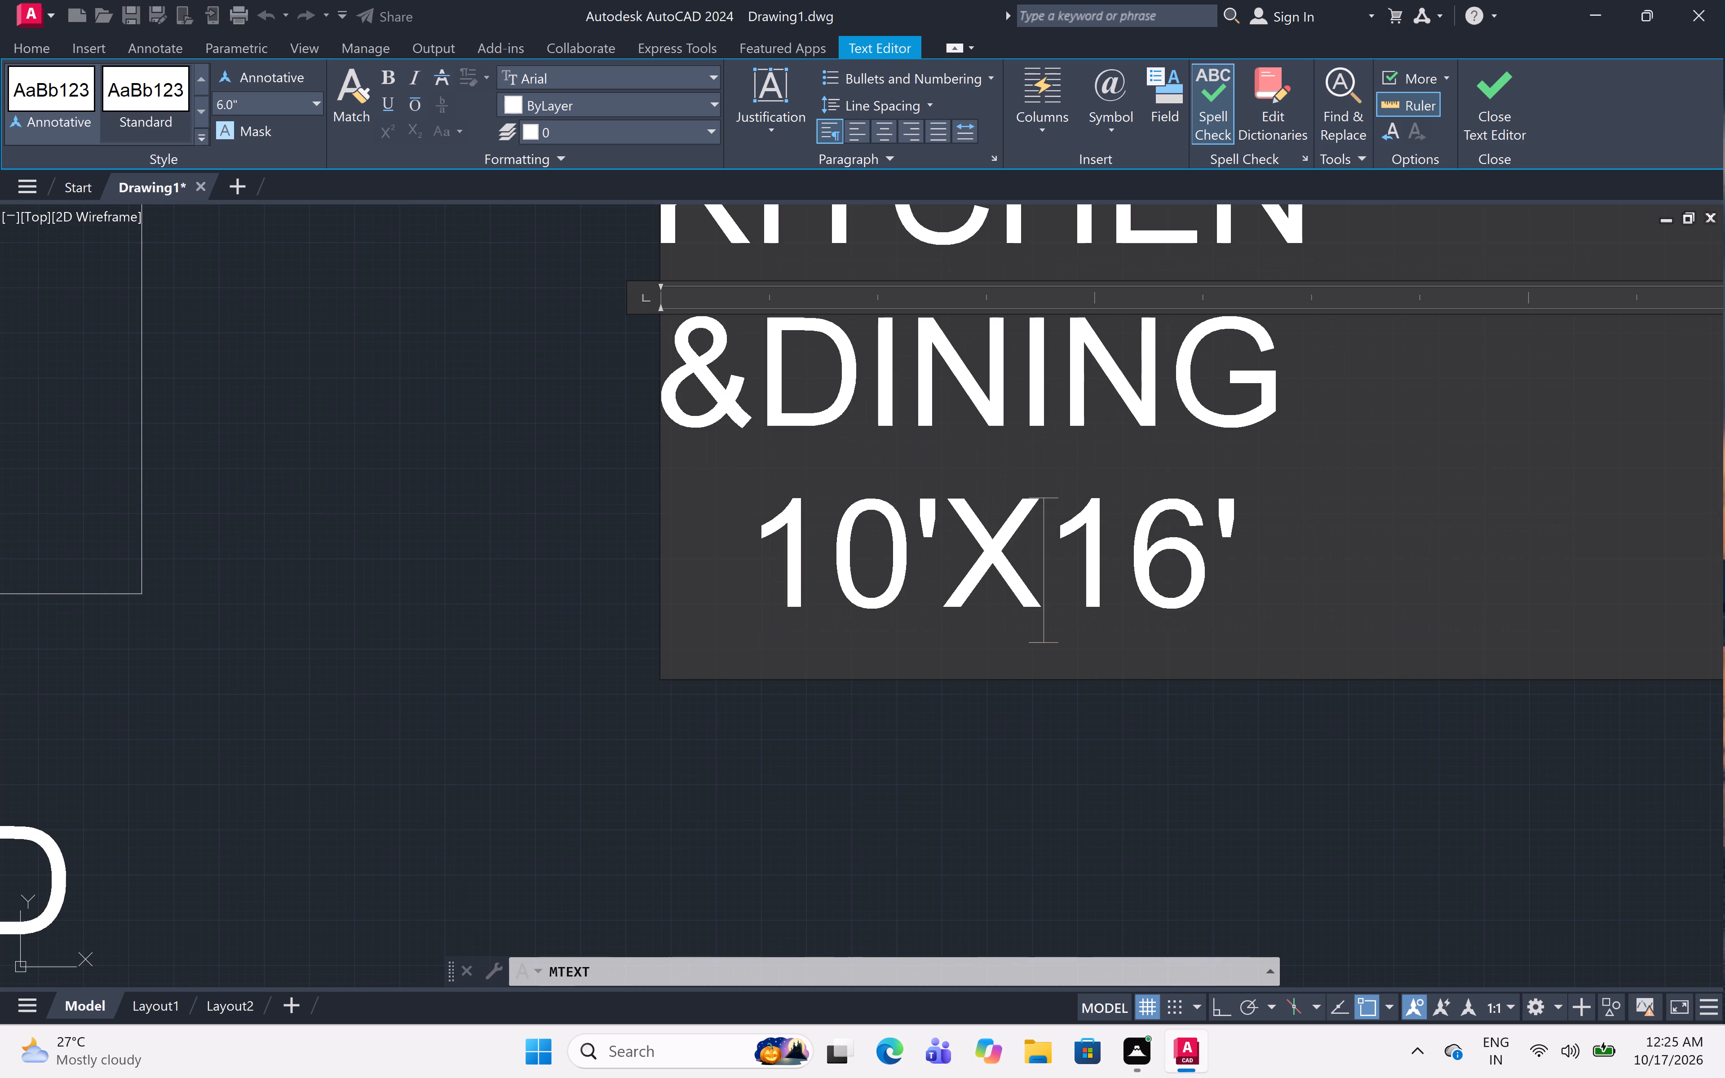
left_click(1264, 542)
left_click(758, 559)
key("BackSpace")
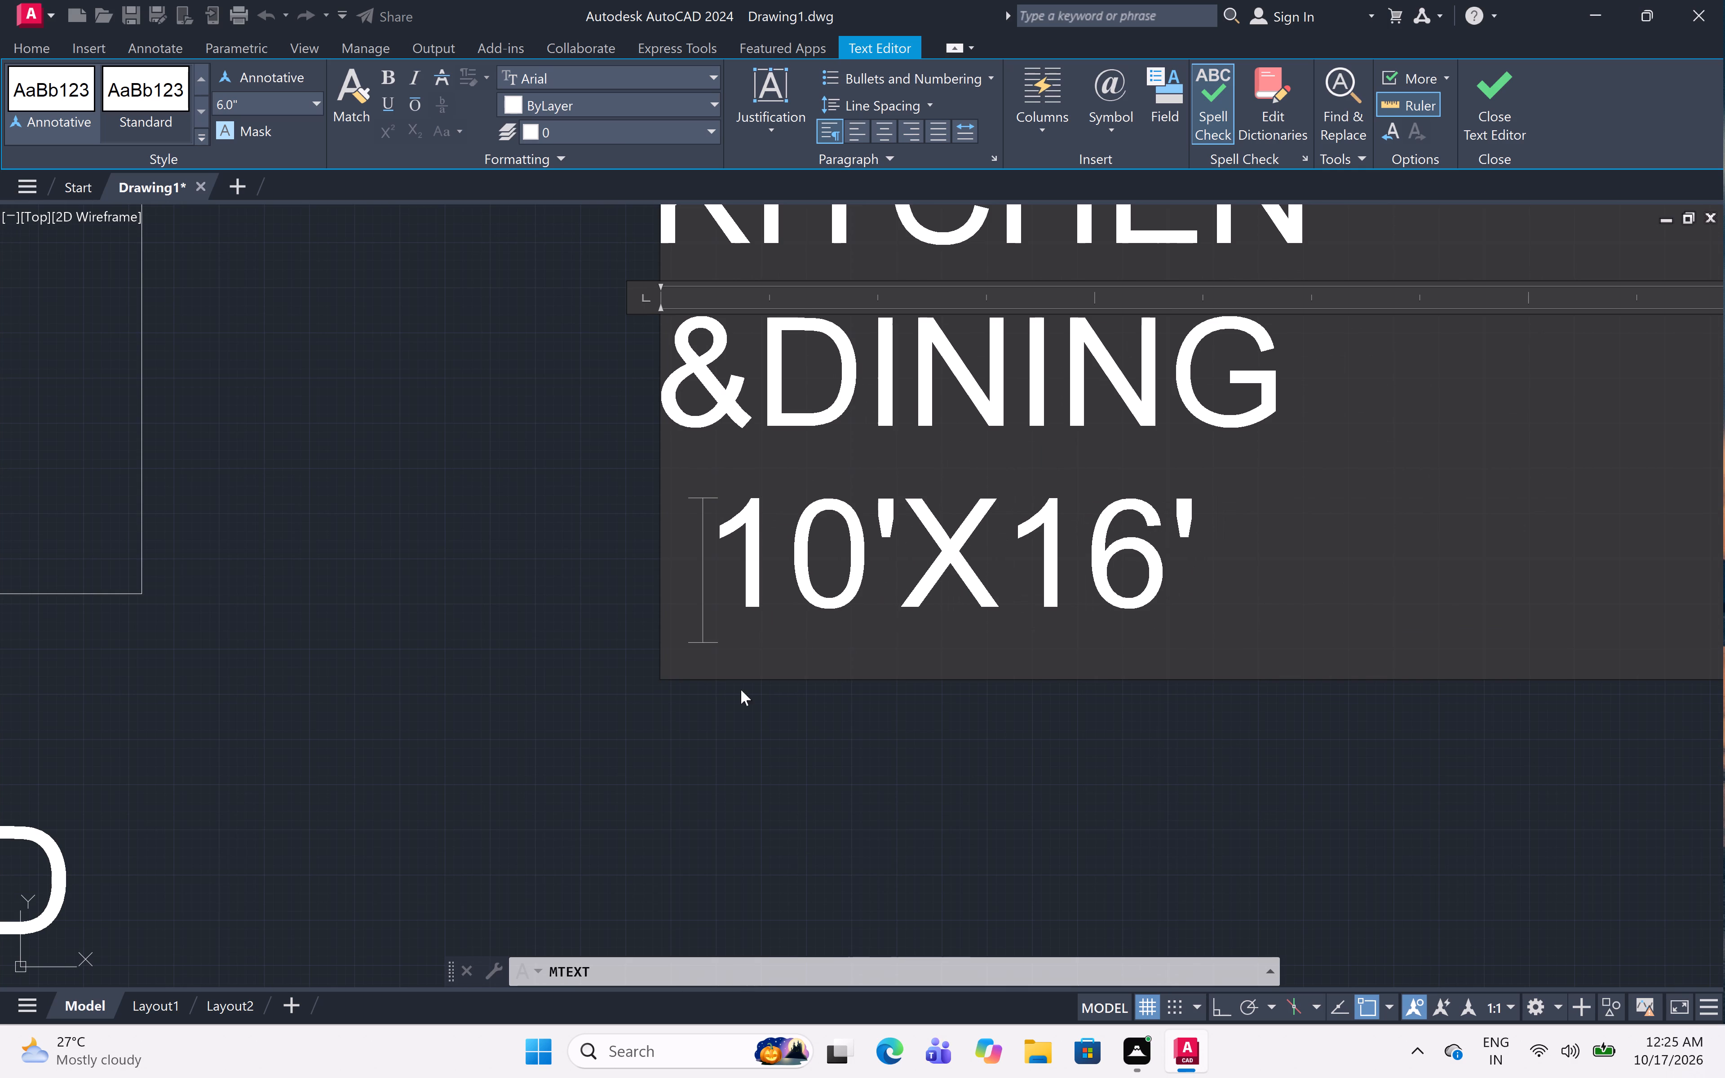
left_click(768, 817)
Move the "KITCHEN &DINING 10'X16'" label slightly right and up towards the centre of its room.
scroll(829, 658, "down", 6)
middle_click_drag(825, 749, 920, 672)
scroll(953, 552, "up", 1)
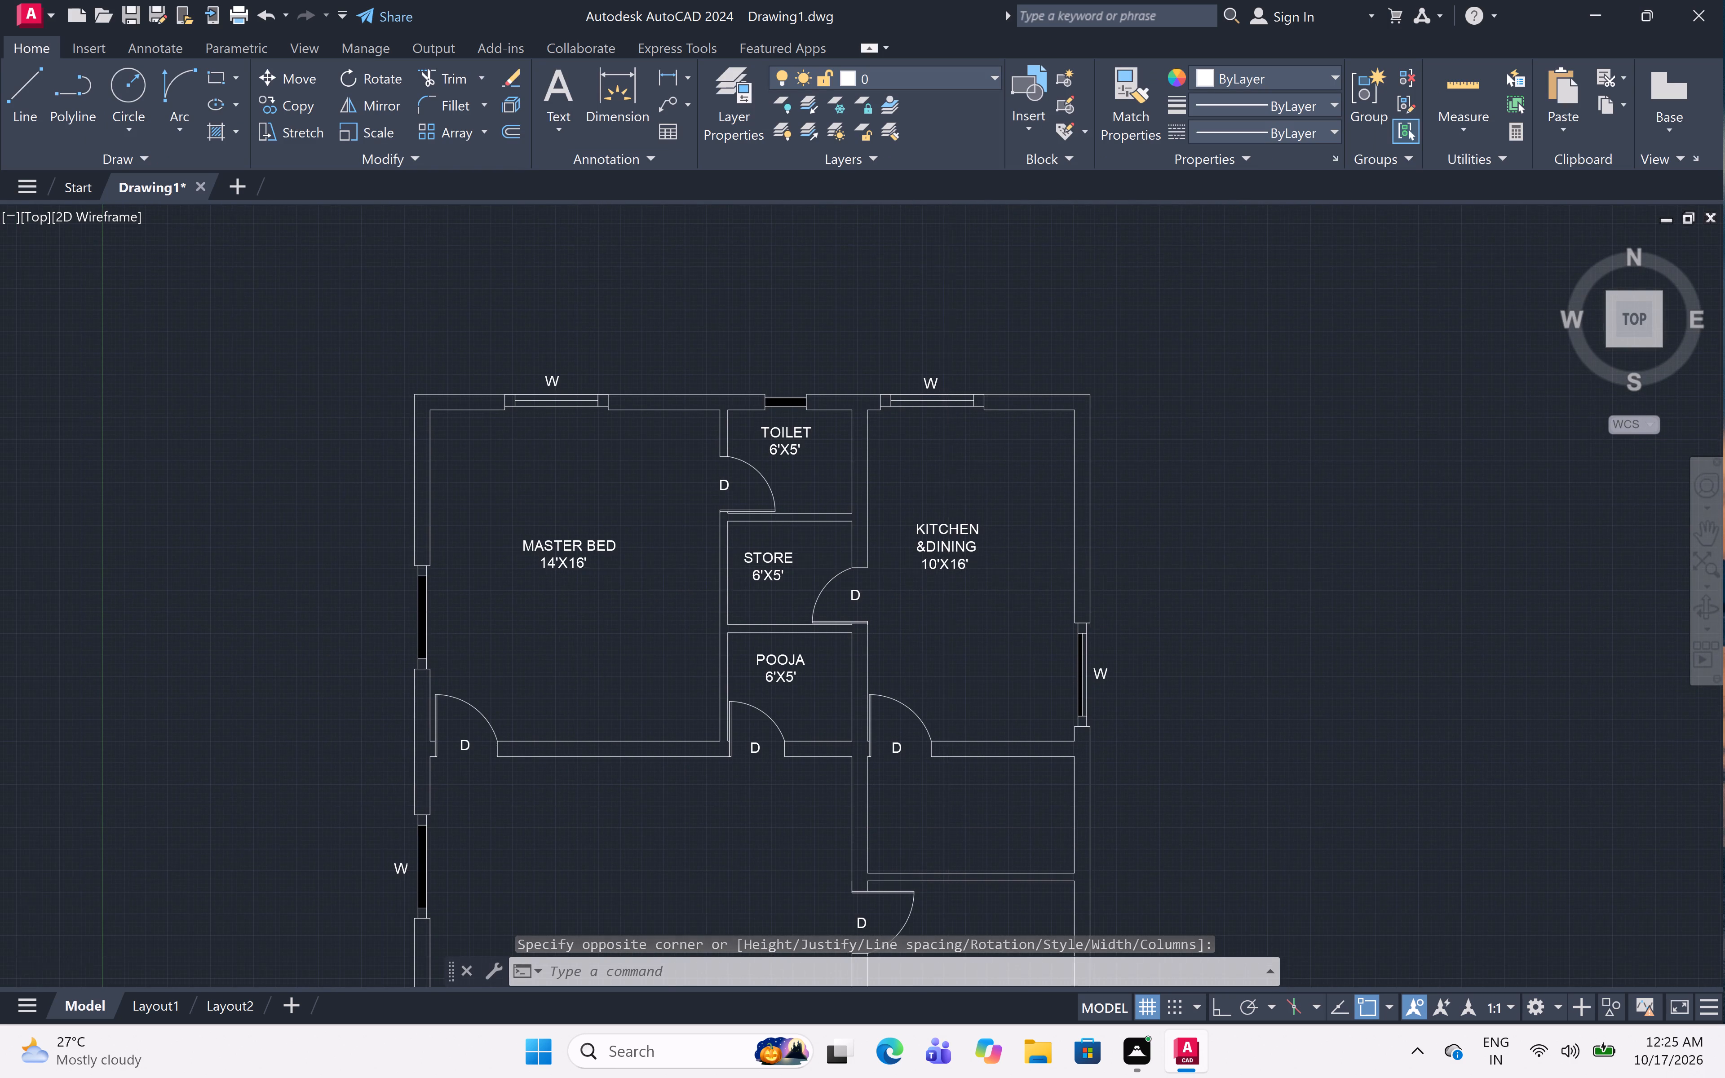
left_click(953, 552)
type("M")
key("space")
left_click(941, 562)
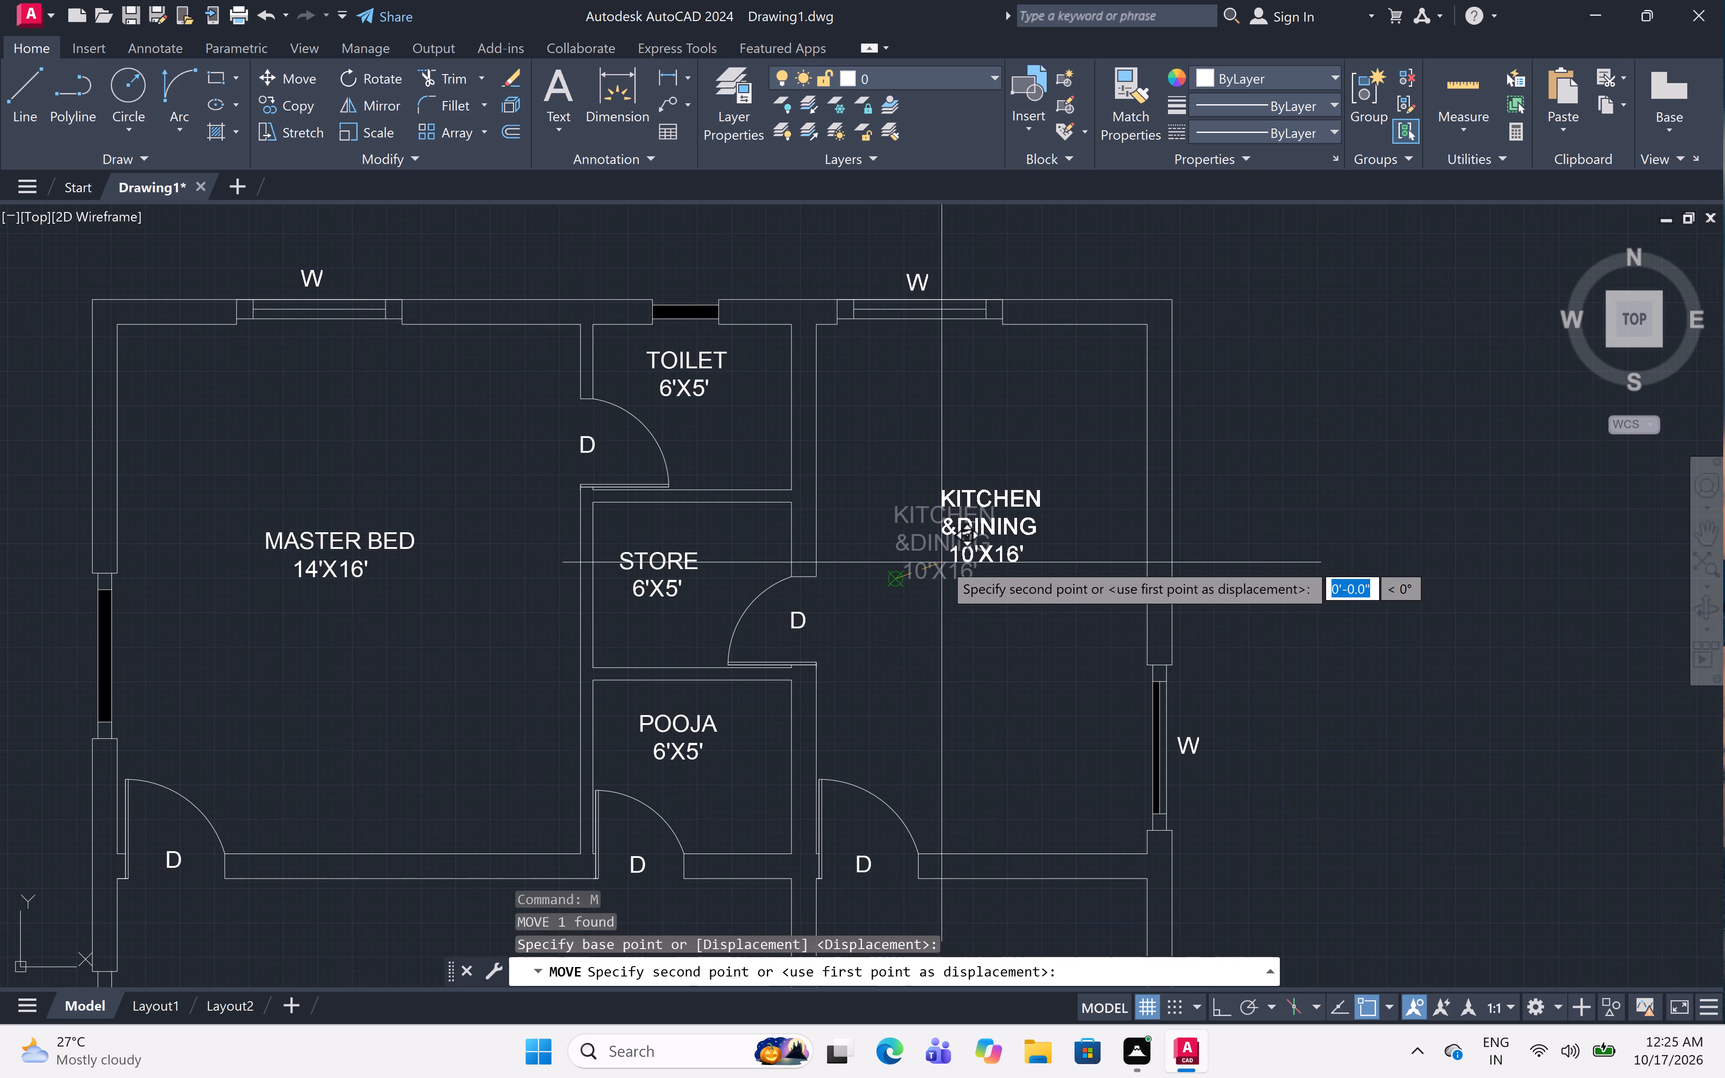
scroll(931, 587, "up", 4)
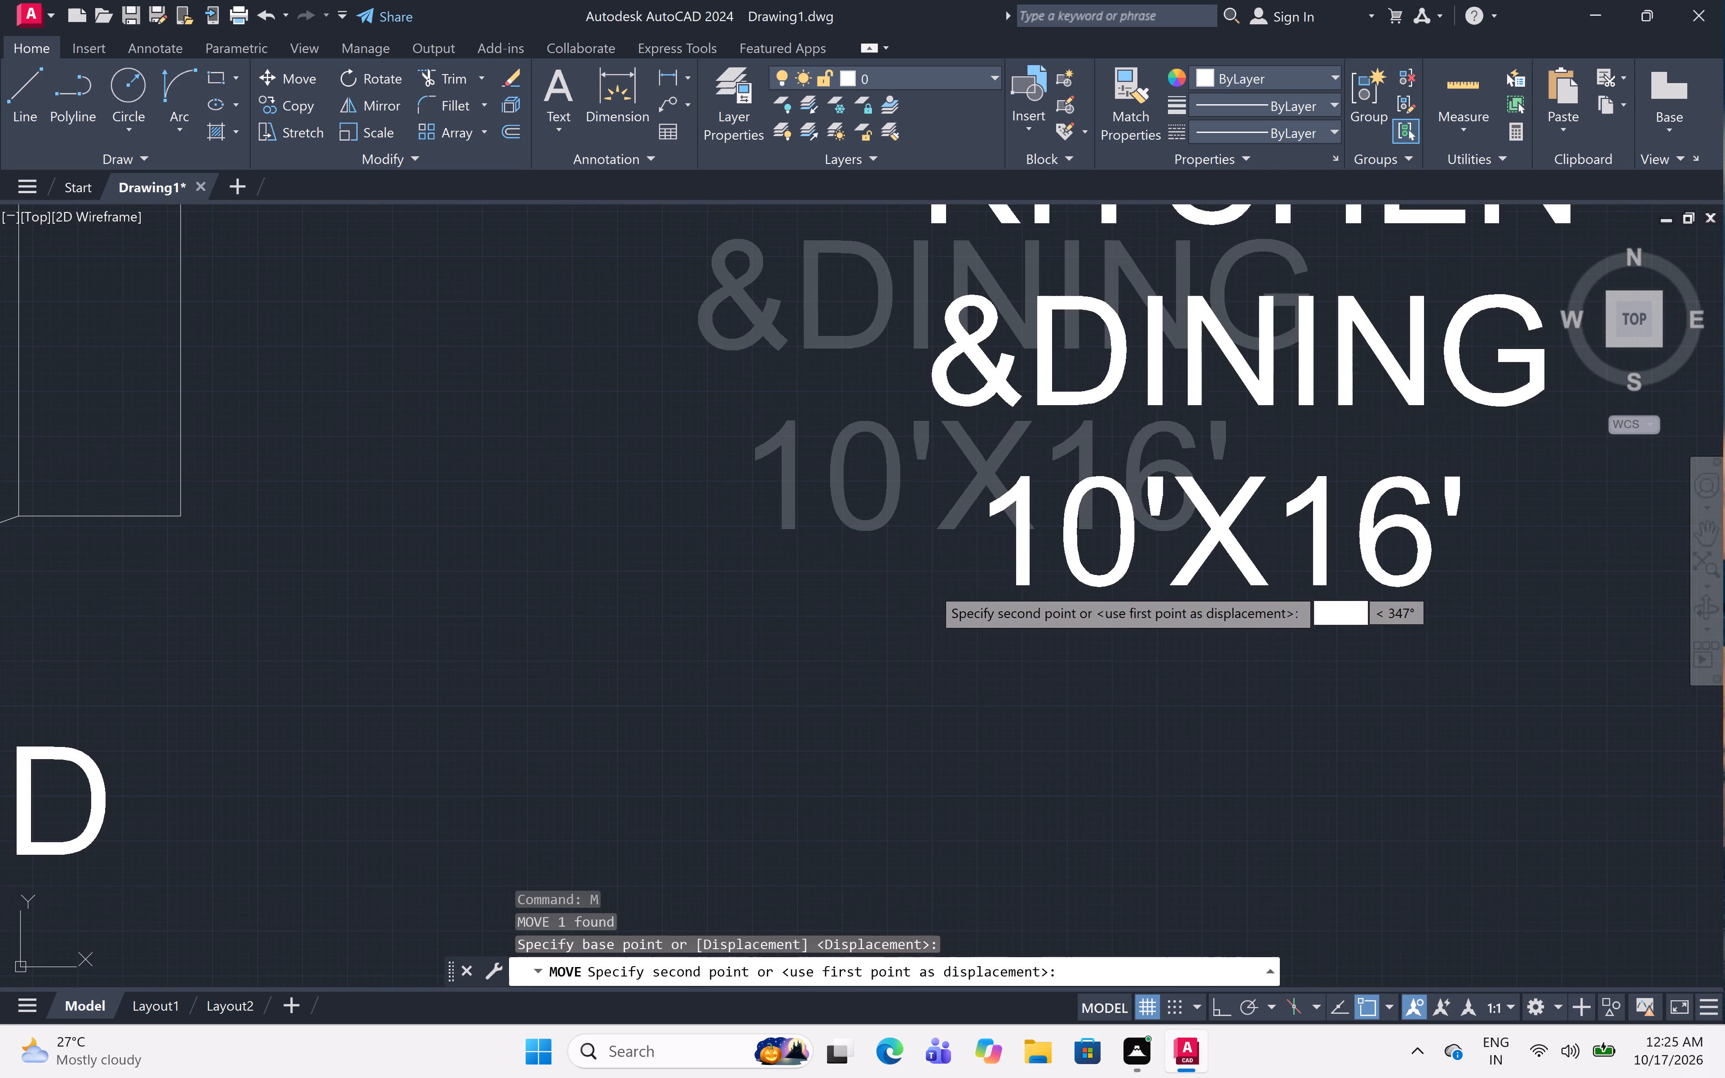
left_click(931, 587)
With Ortho on, draw a closed 9"-wide line outline within the wall left of the small room below the kitchen, stopping short of both corners.
scroll(946, 574, "down", 6)
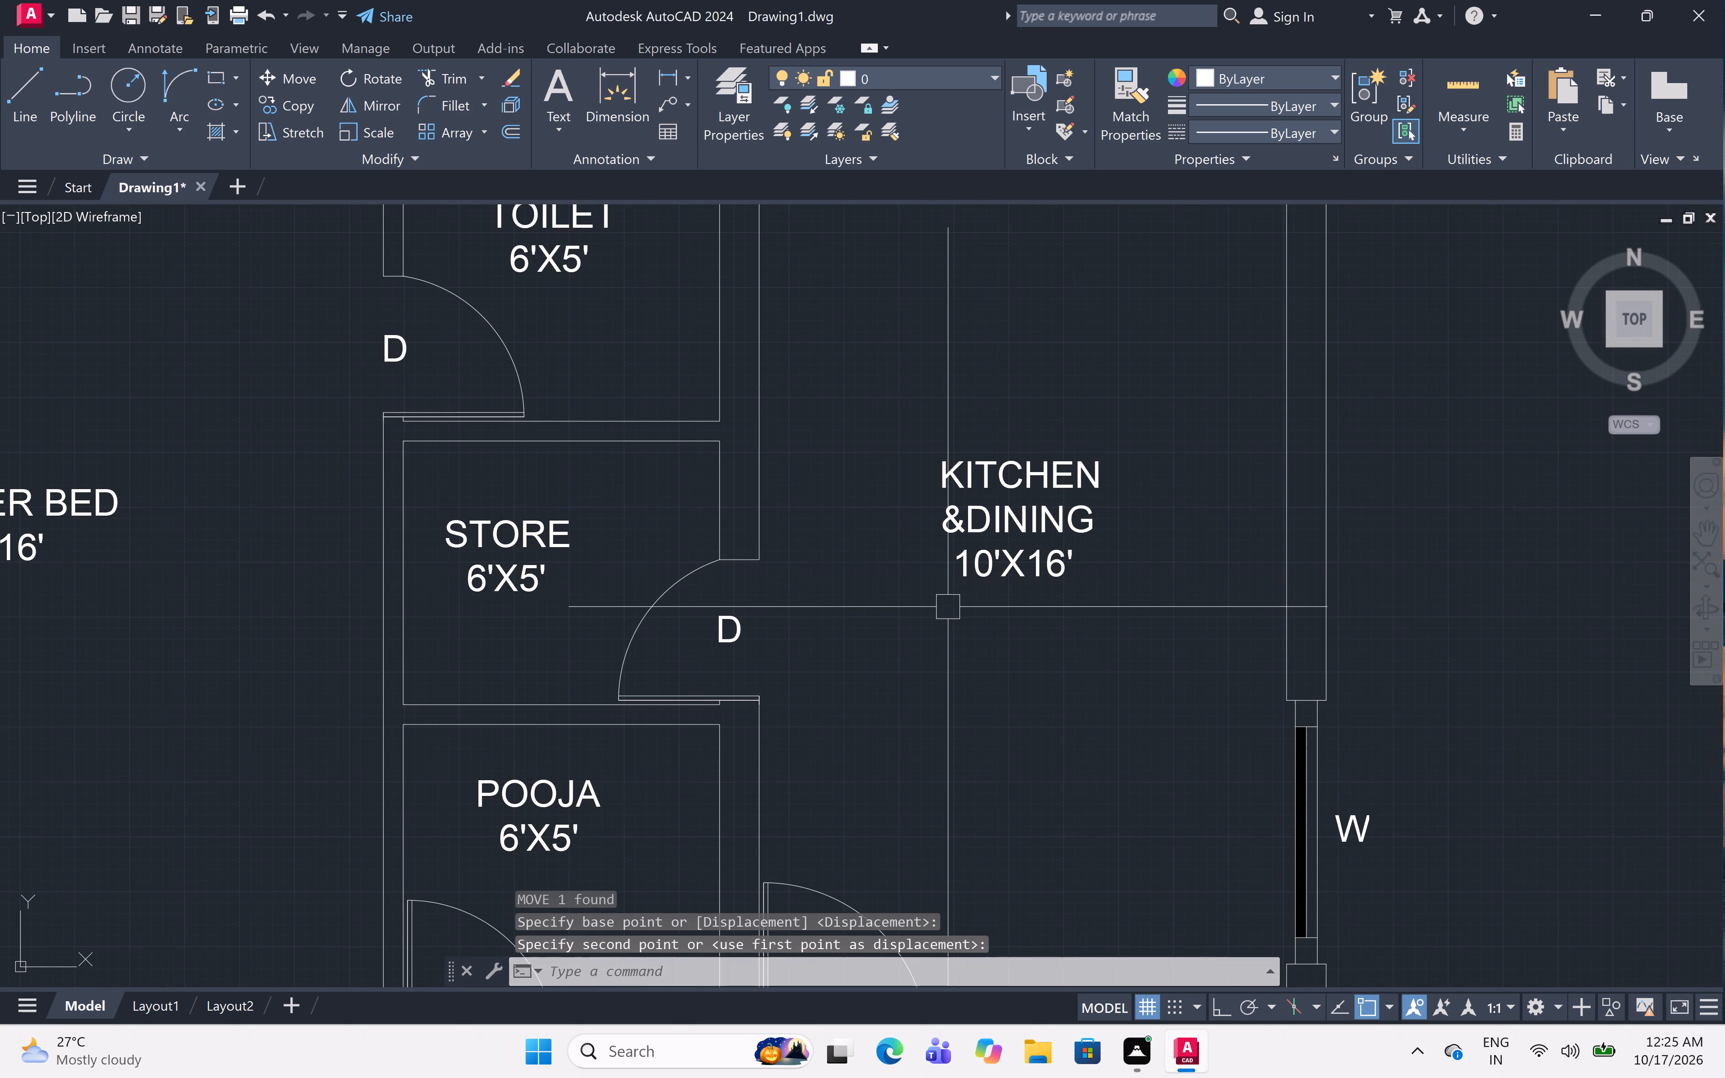
scroll(954, 592, "down", 4)
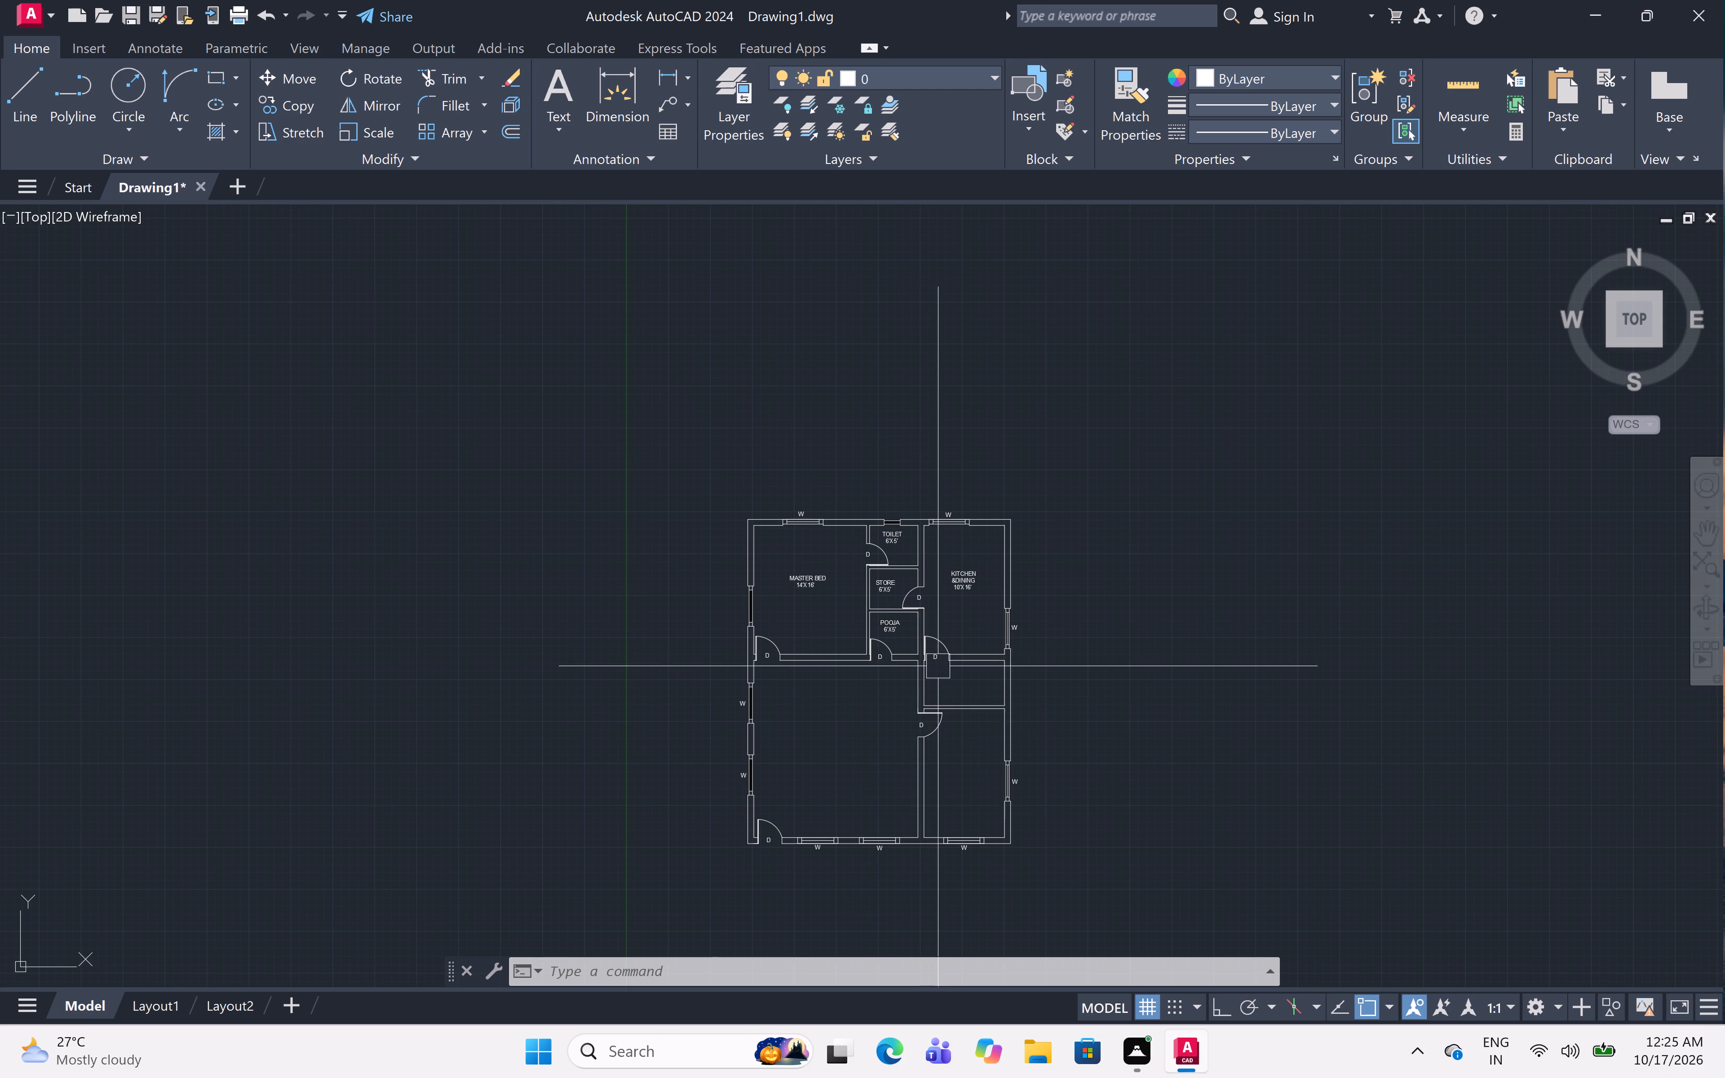
scroll(936, 688, "up", 4)
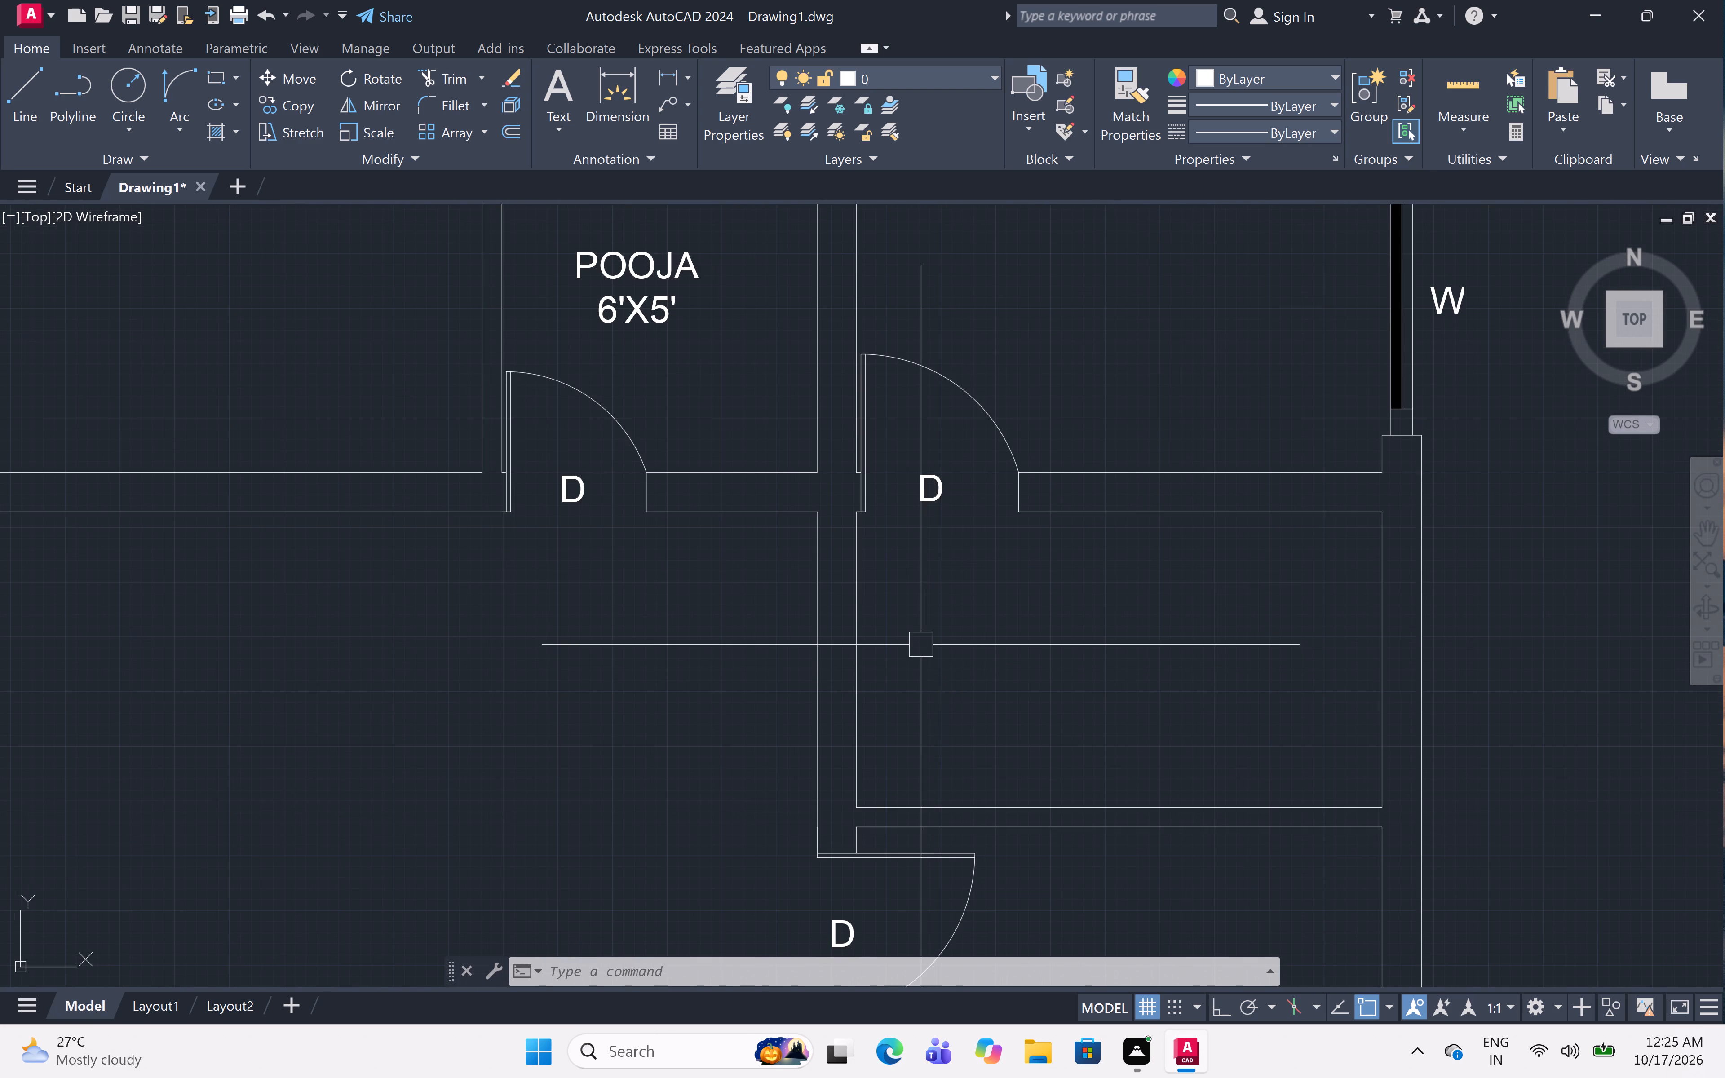
type("L")
key("space")
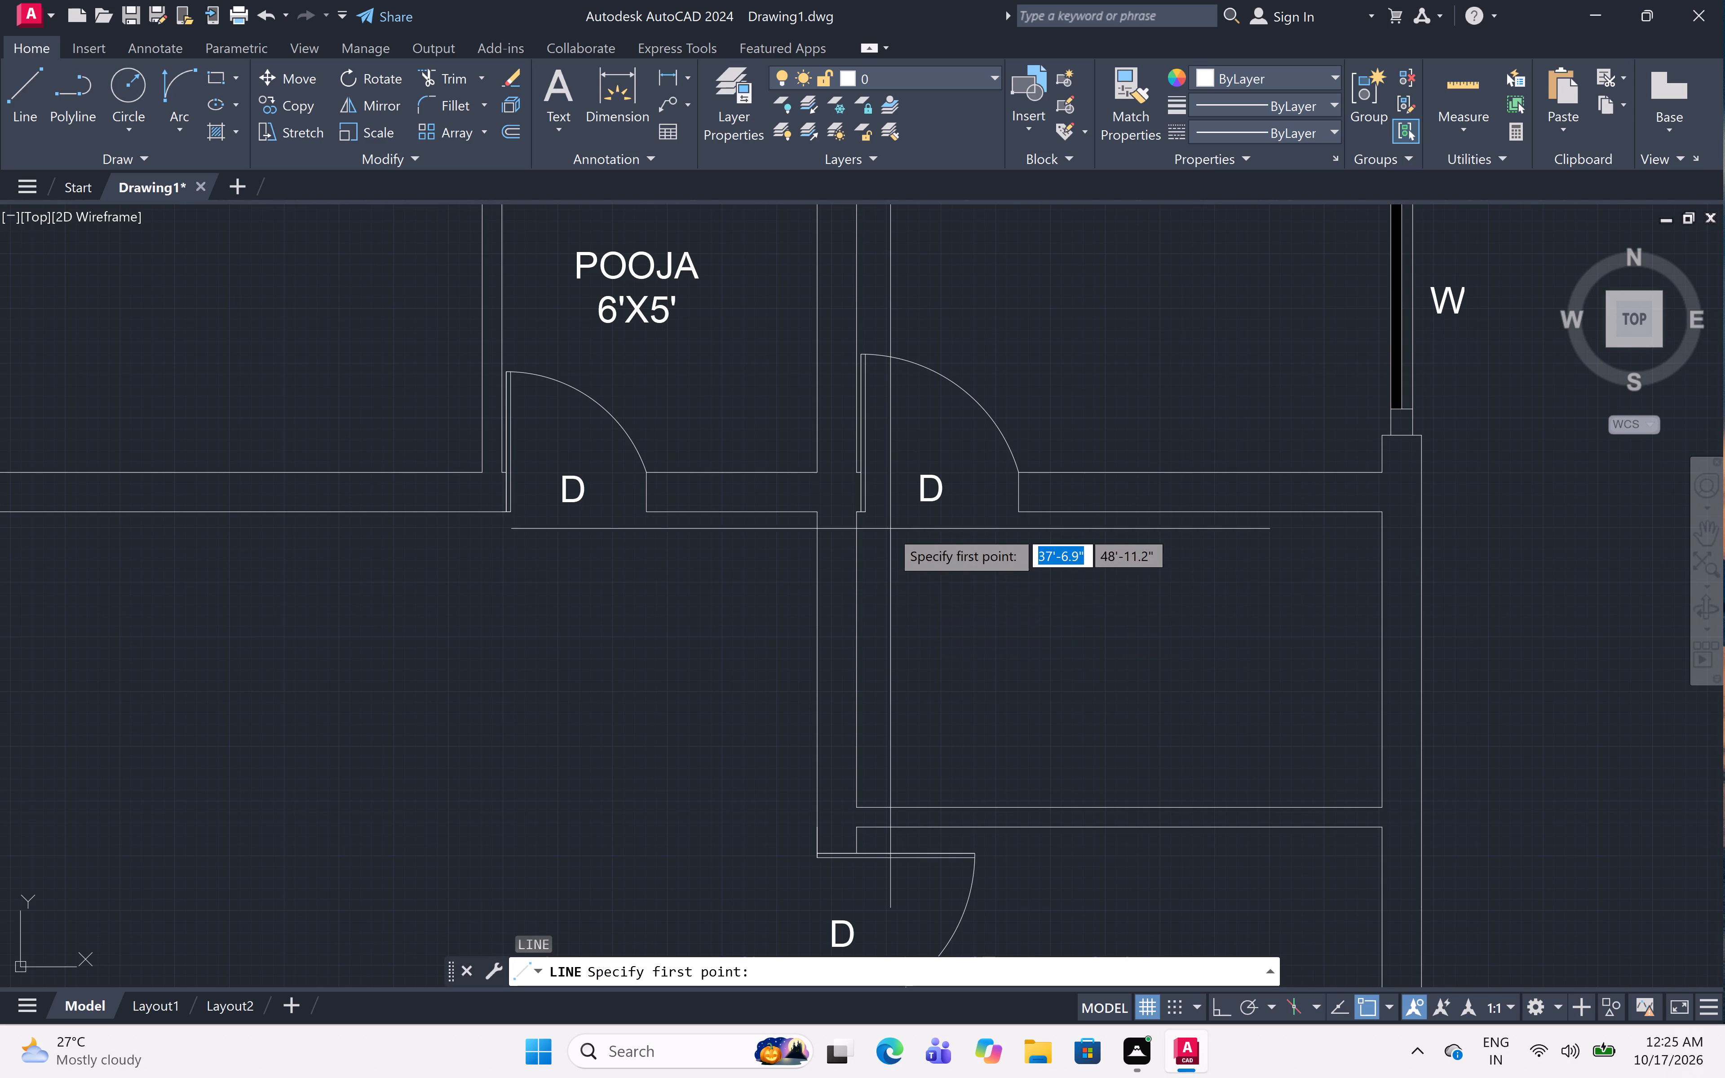
scroll(858, 510, "up", 2)
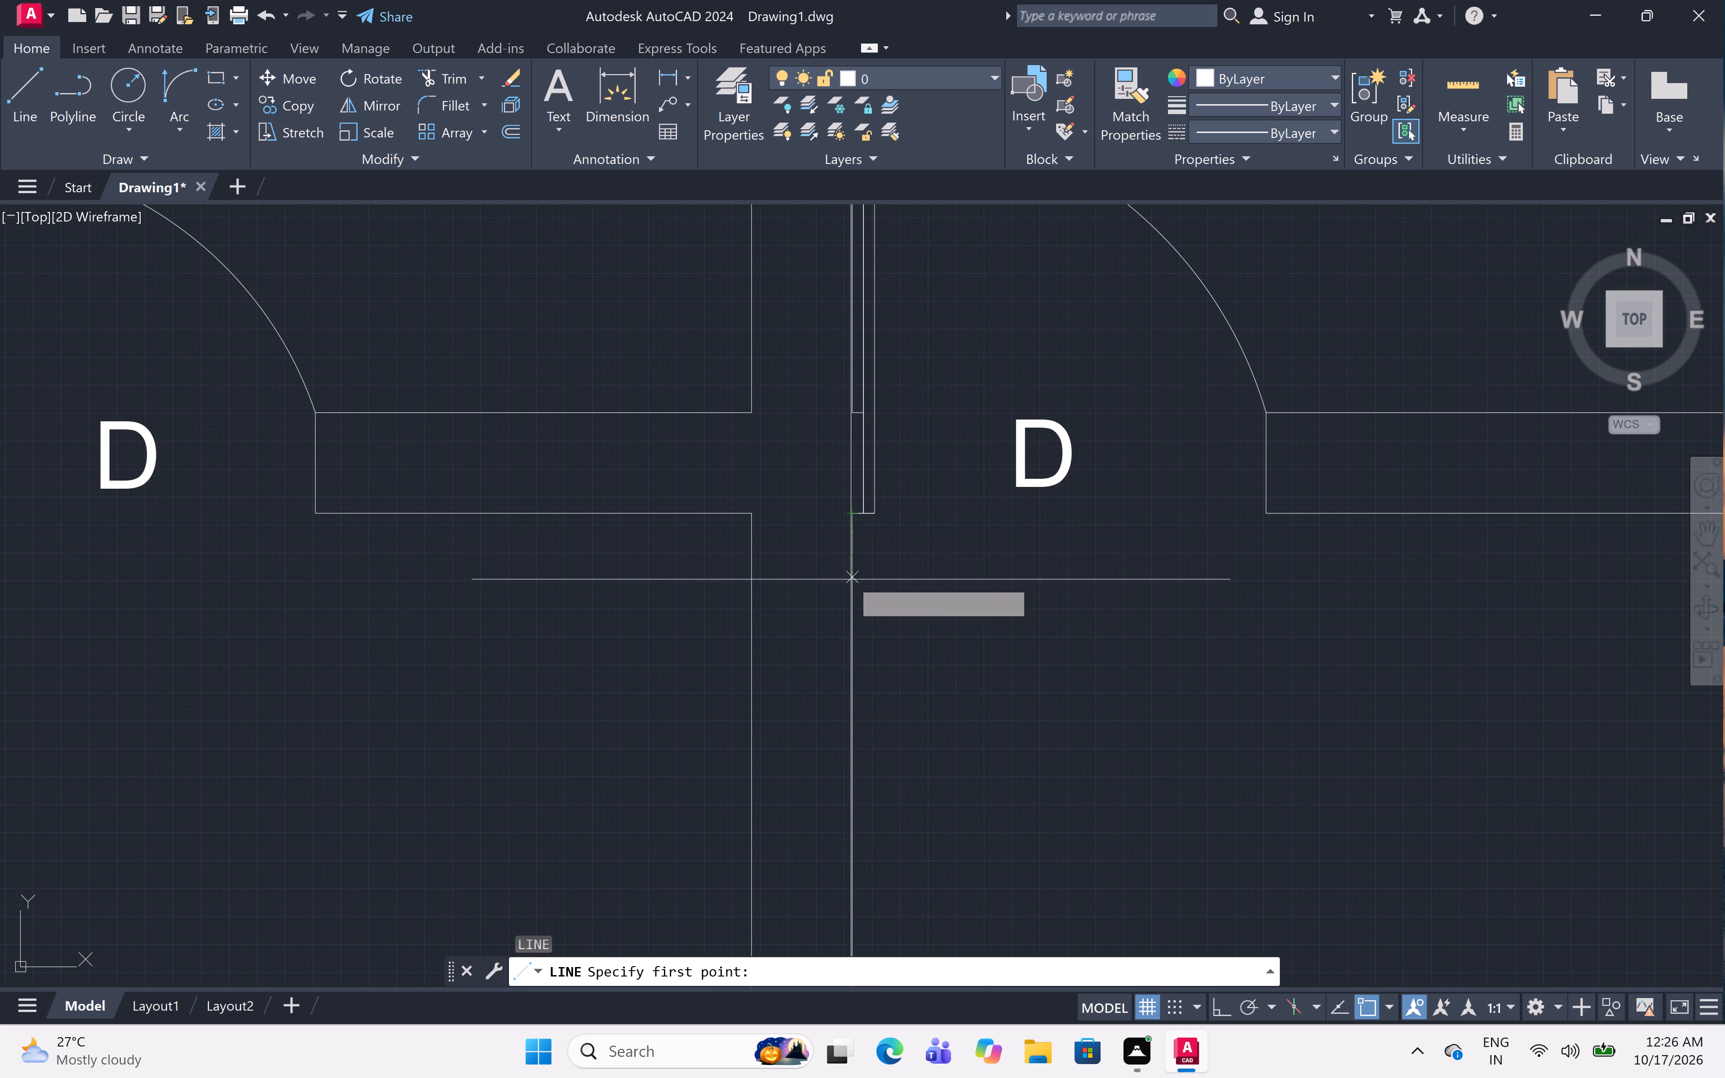
left_click(849, 557)
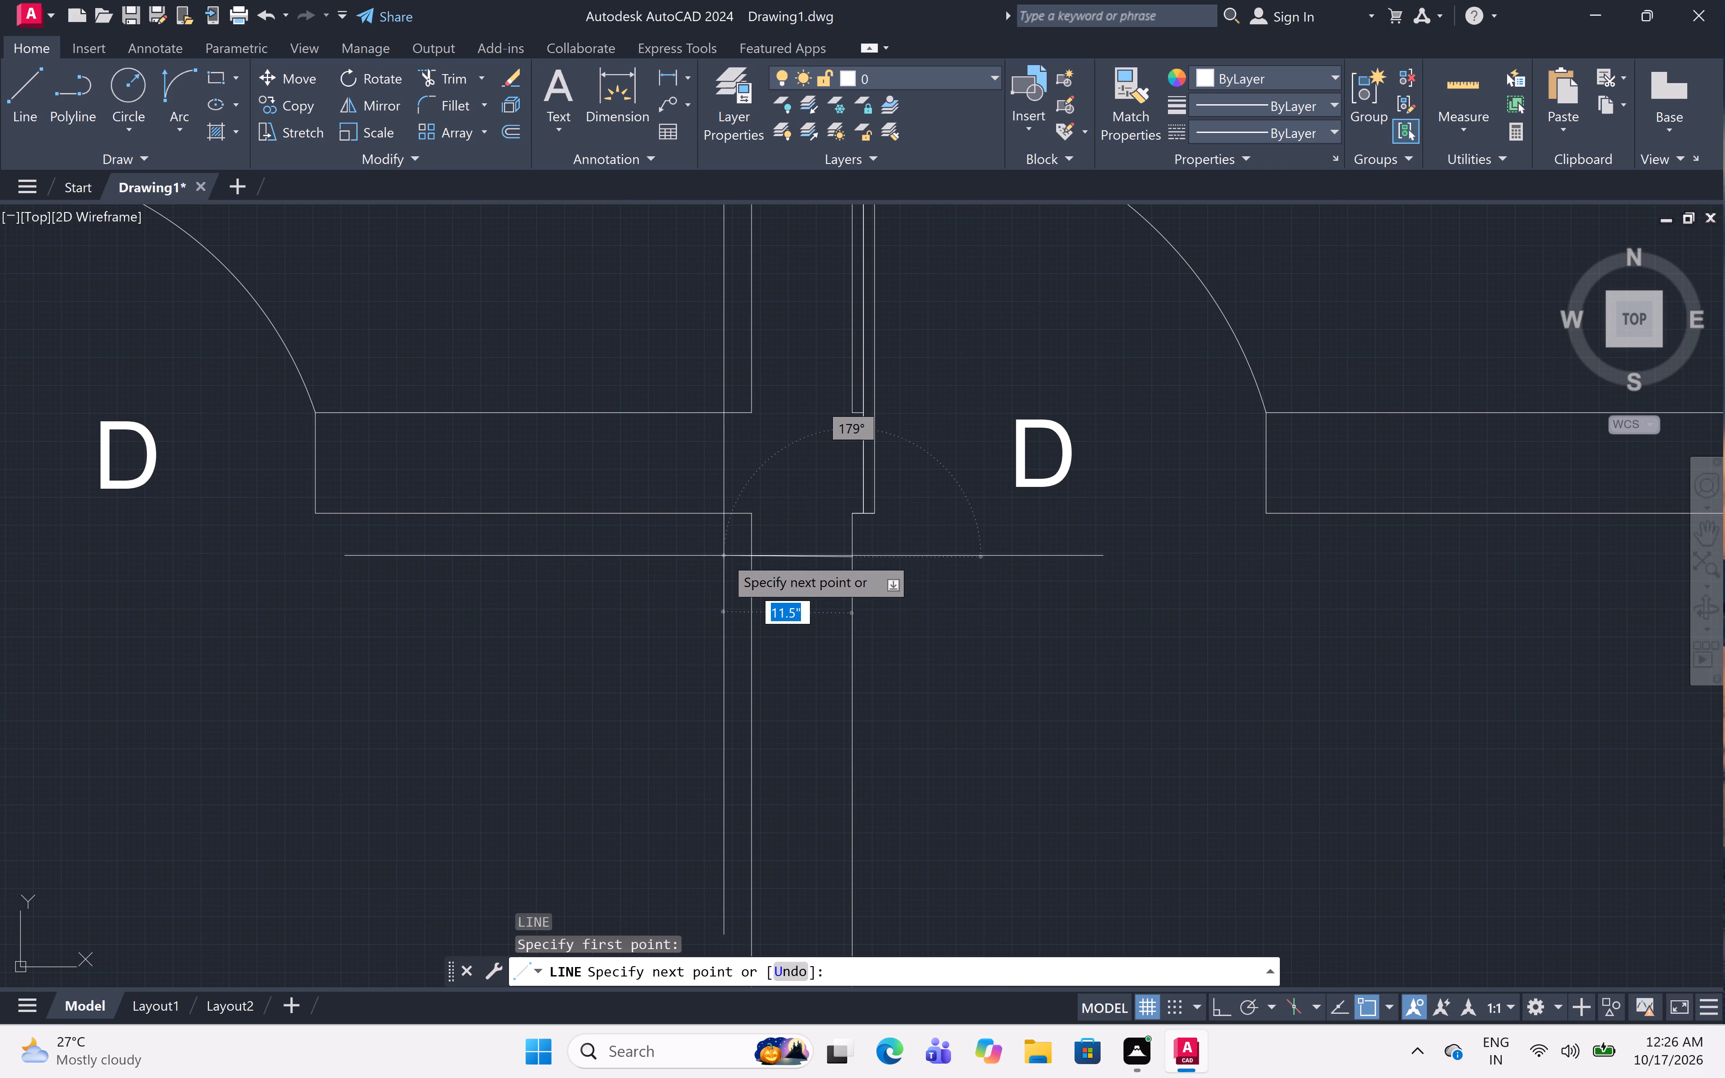
key("F8")
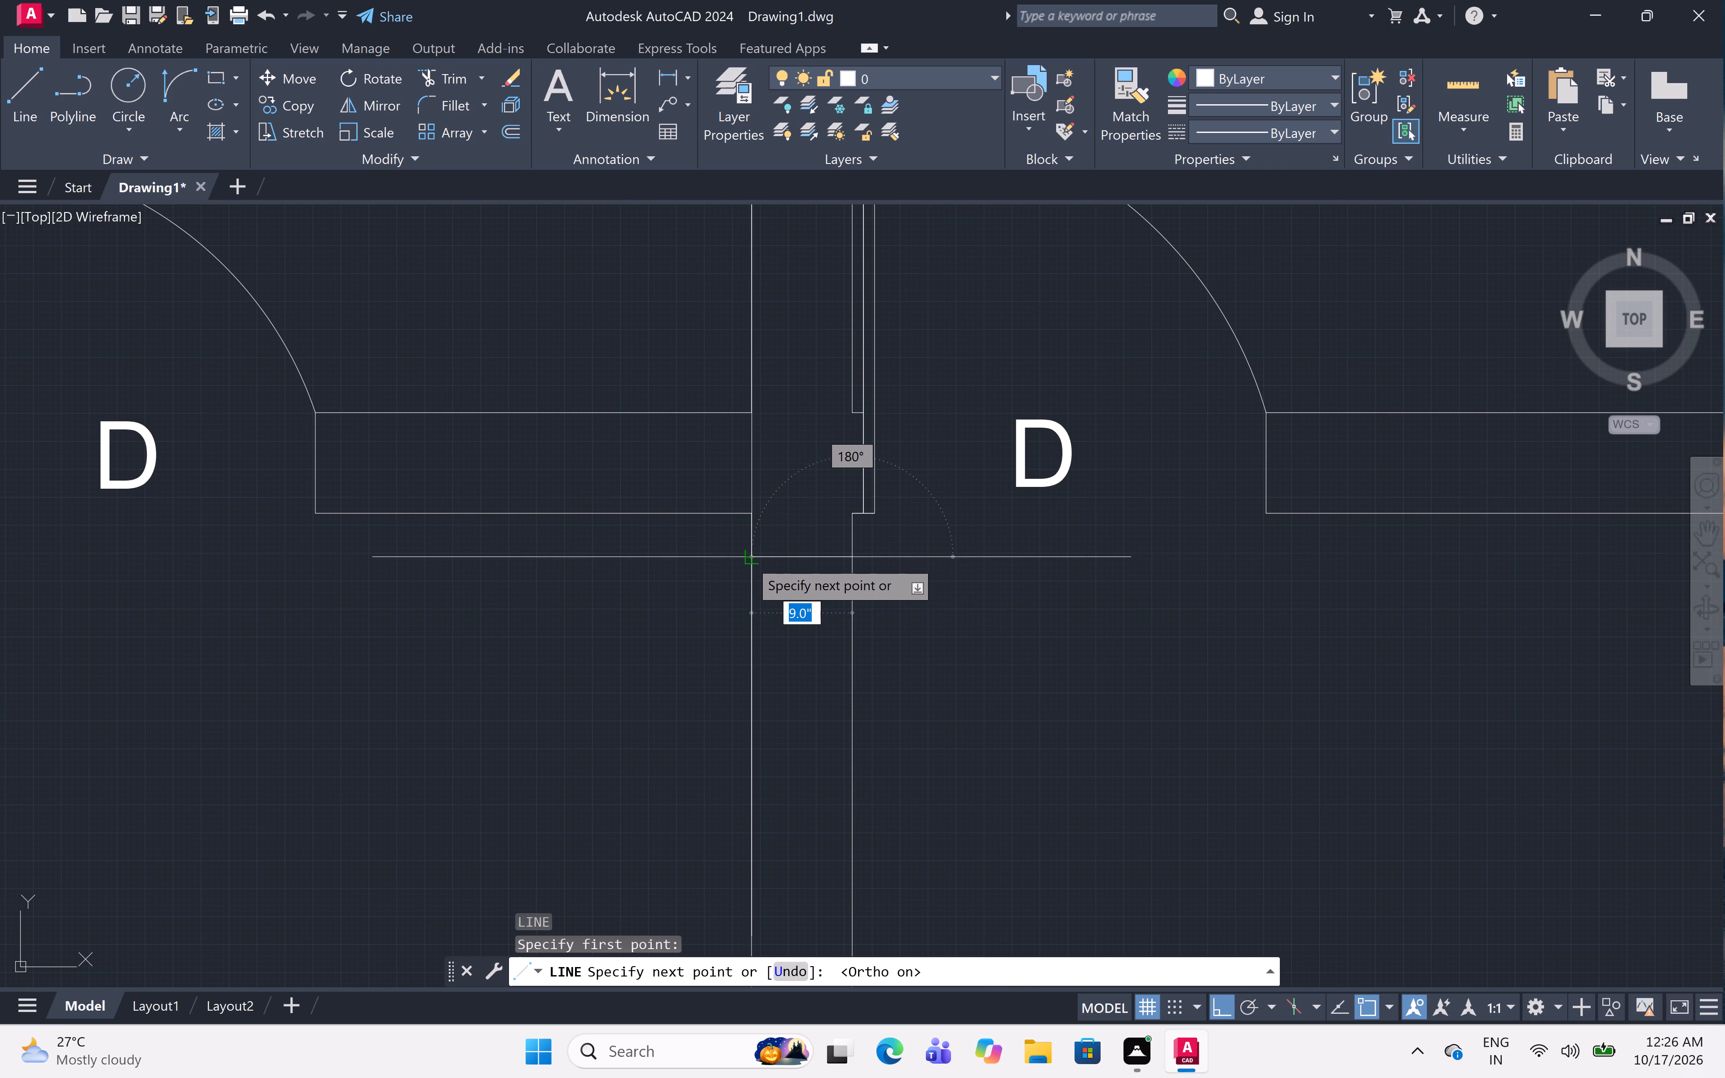
left_click(749, 559)
scroll(759, 583, "down", 4)
scroll(756, 689, "up", 4)
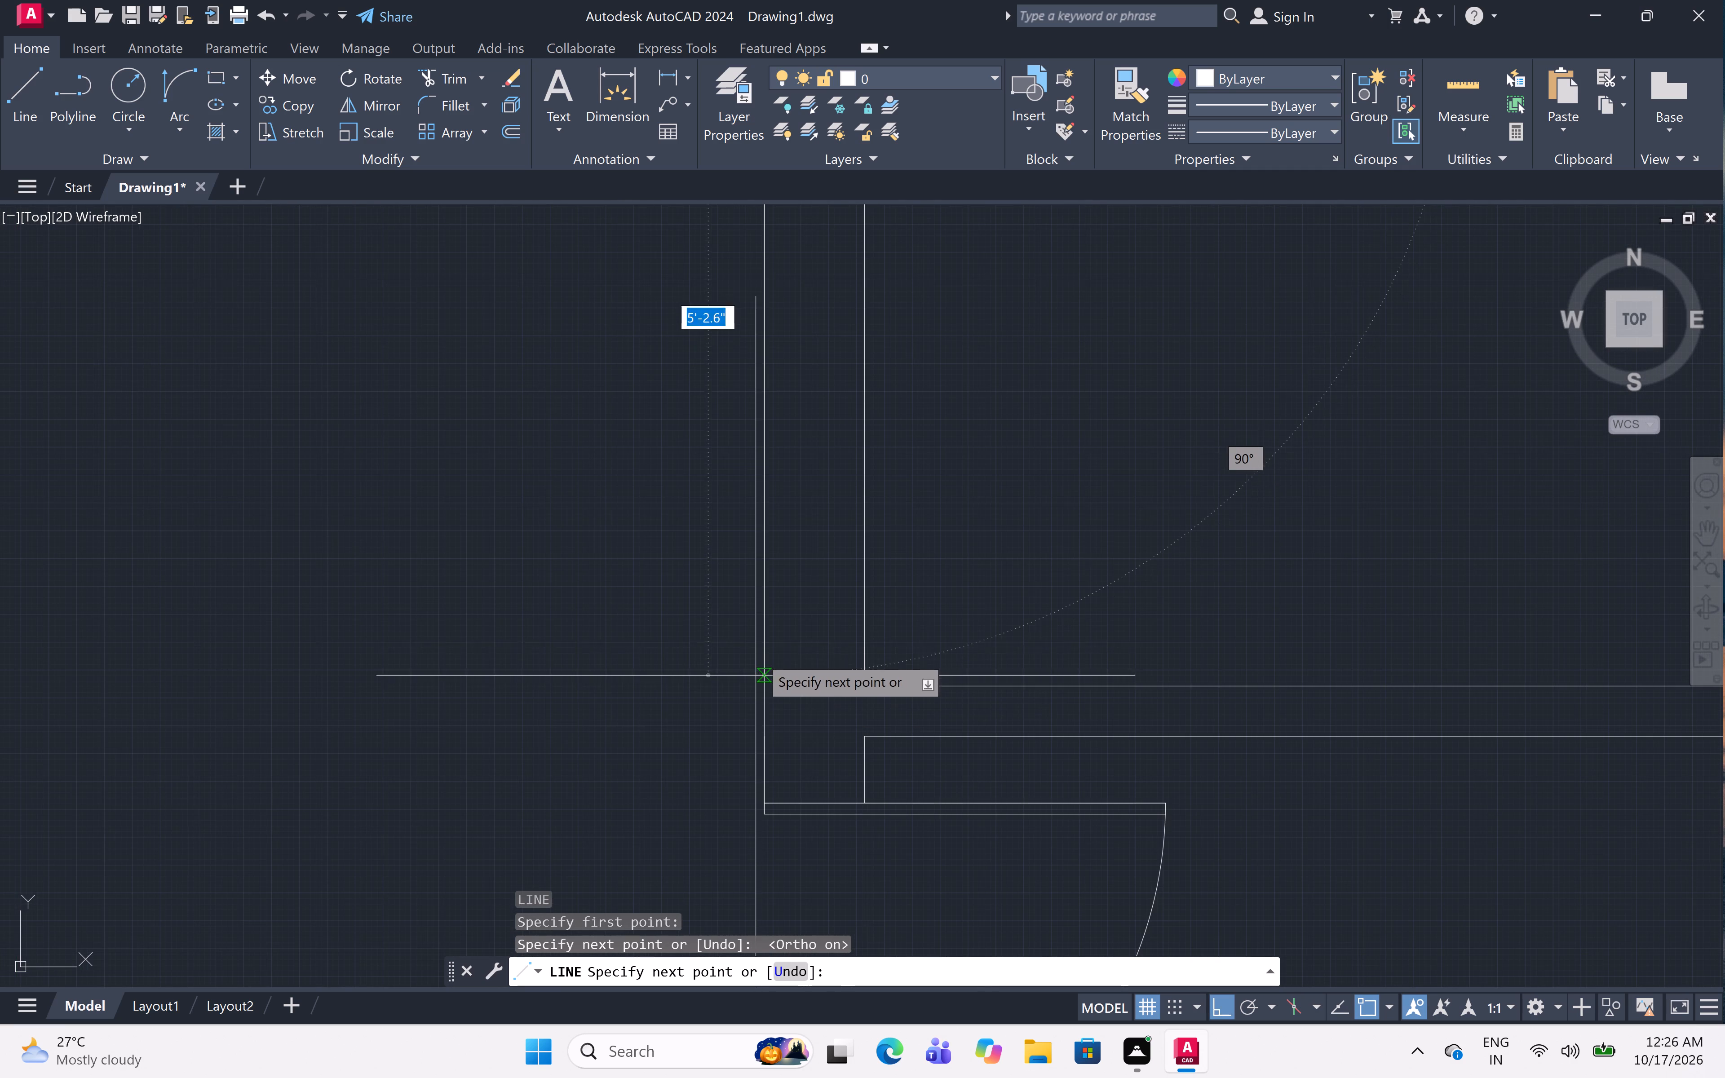
left_click(763, 645)
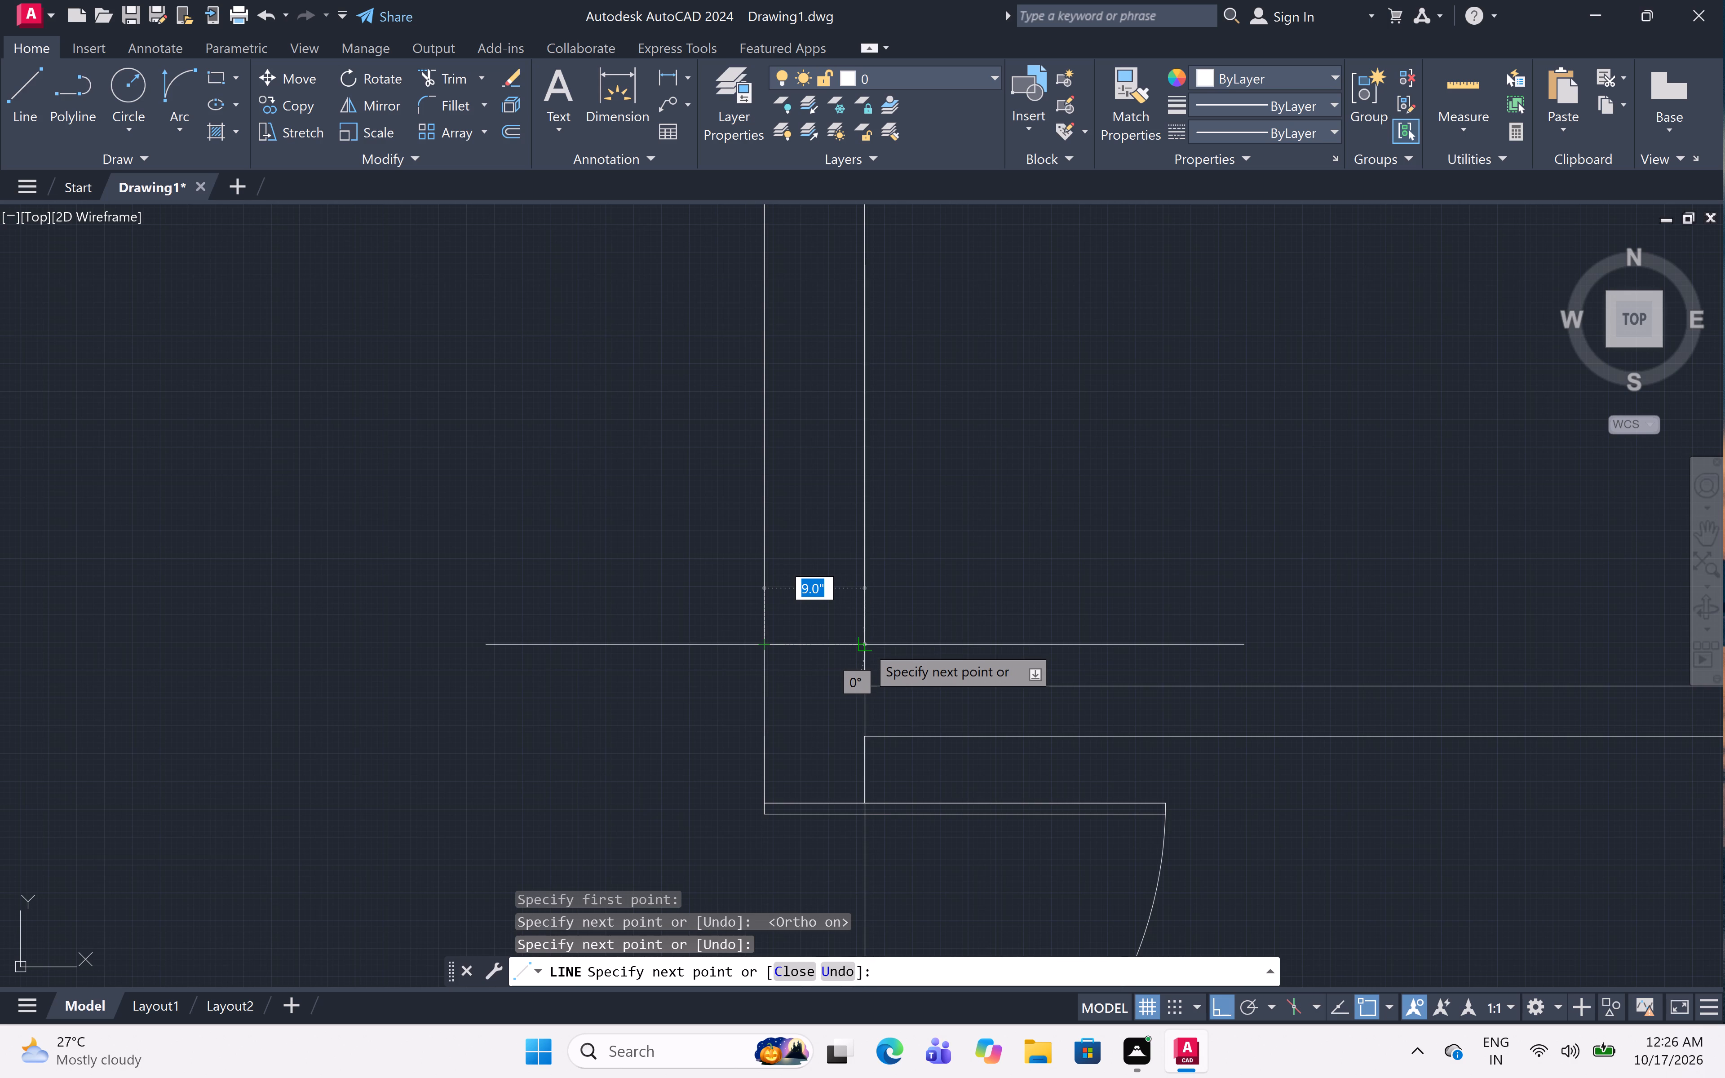
left_click_drag(866, 646, 863, 641)
scroll(861, 549, "down", 5)
scroll(865, 472, "up", 1)
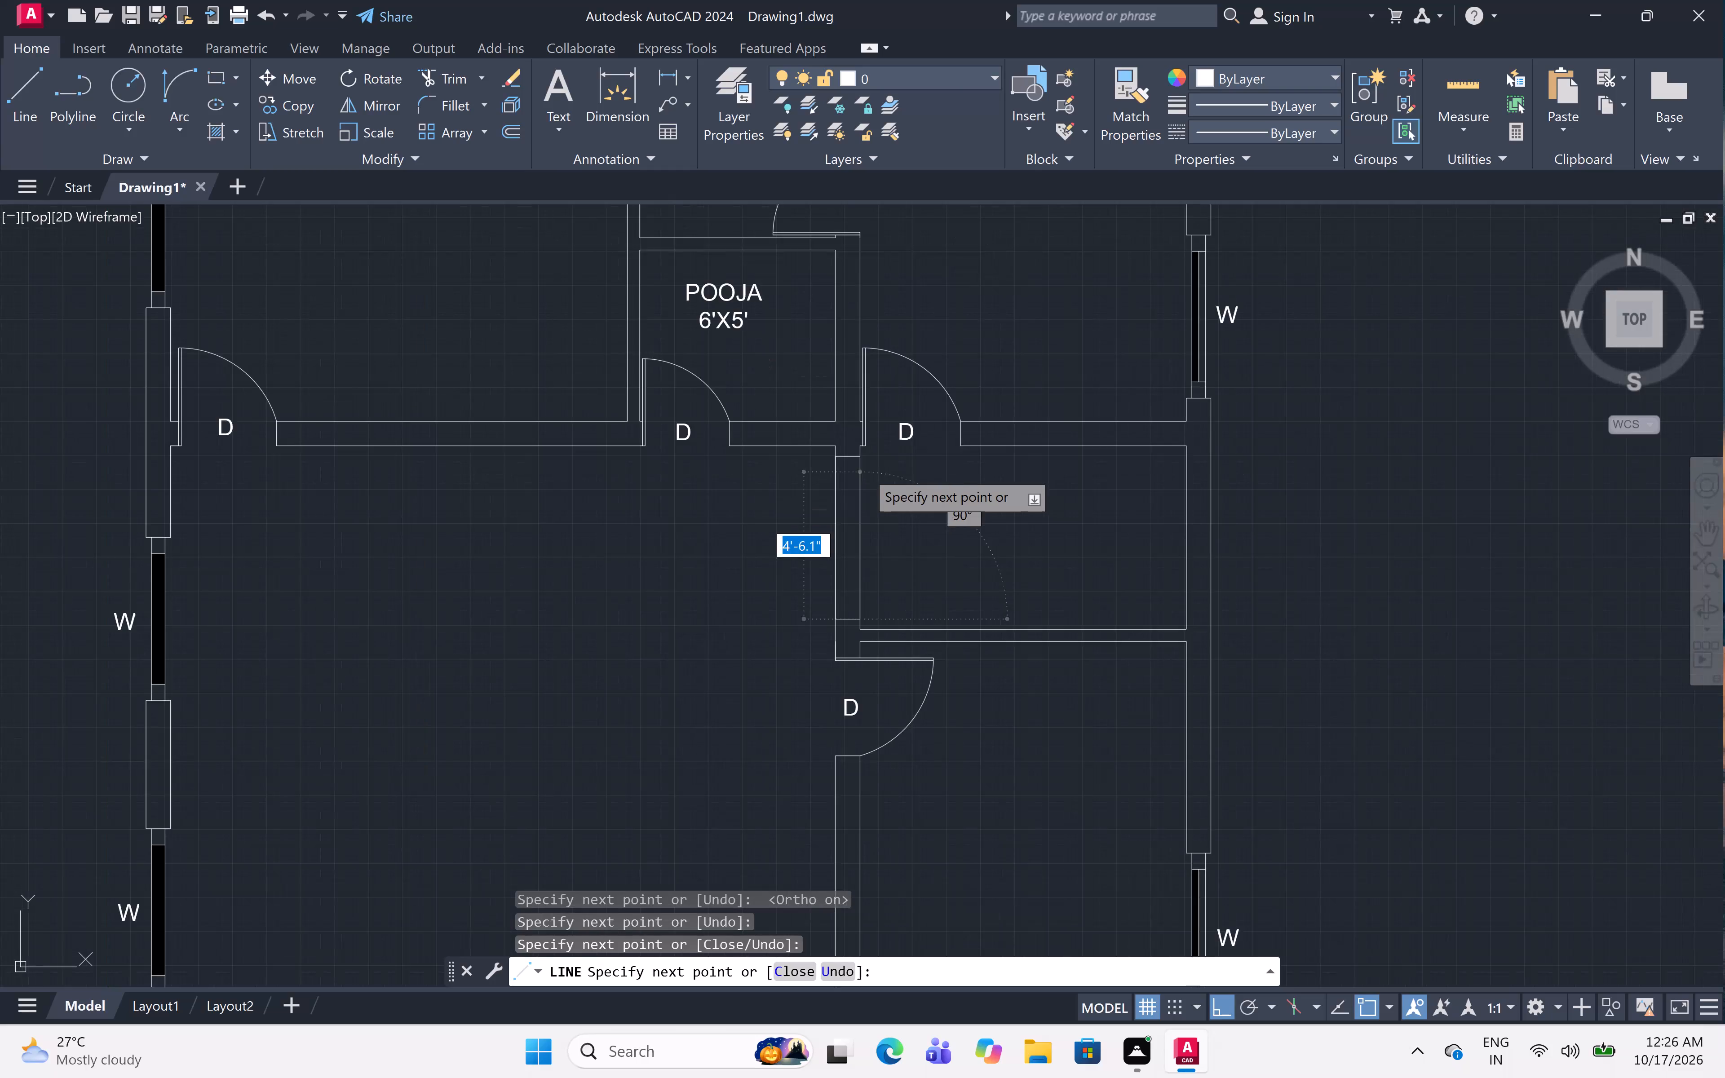
scroll(865, 470, "up", 2)
left_click(850, 432)
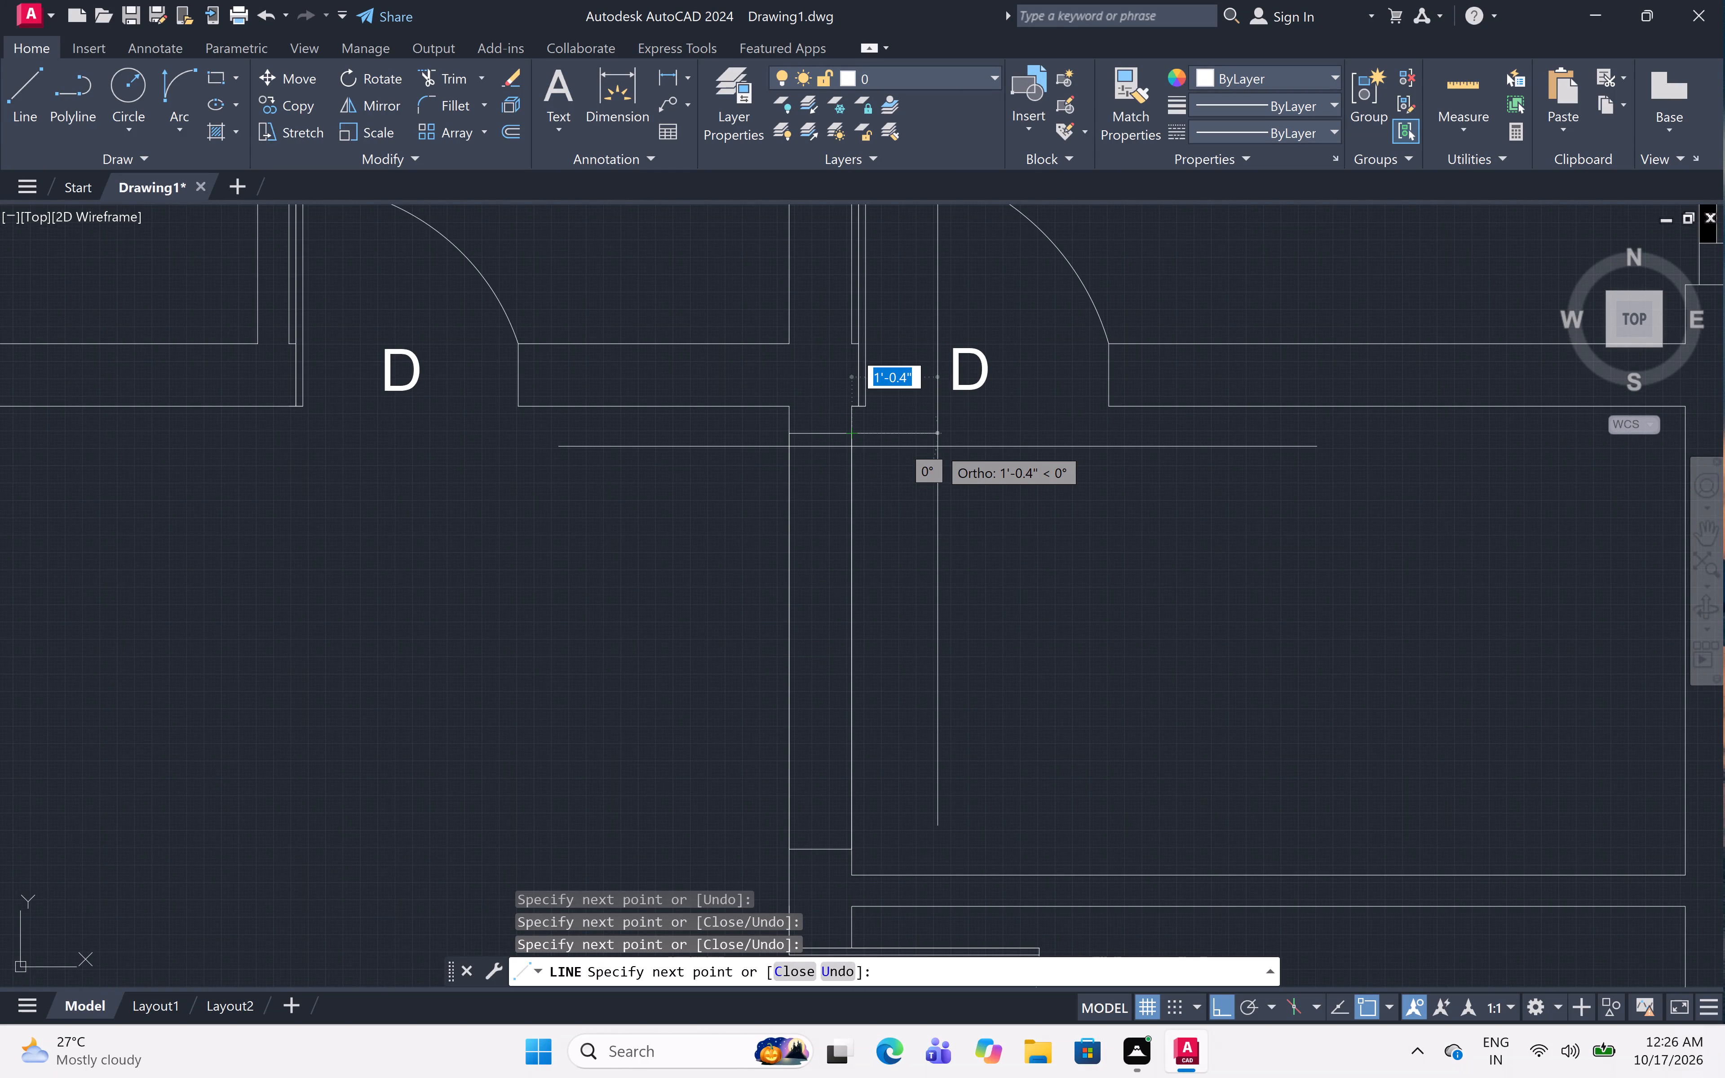
key("Escape")
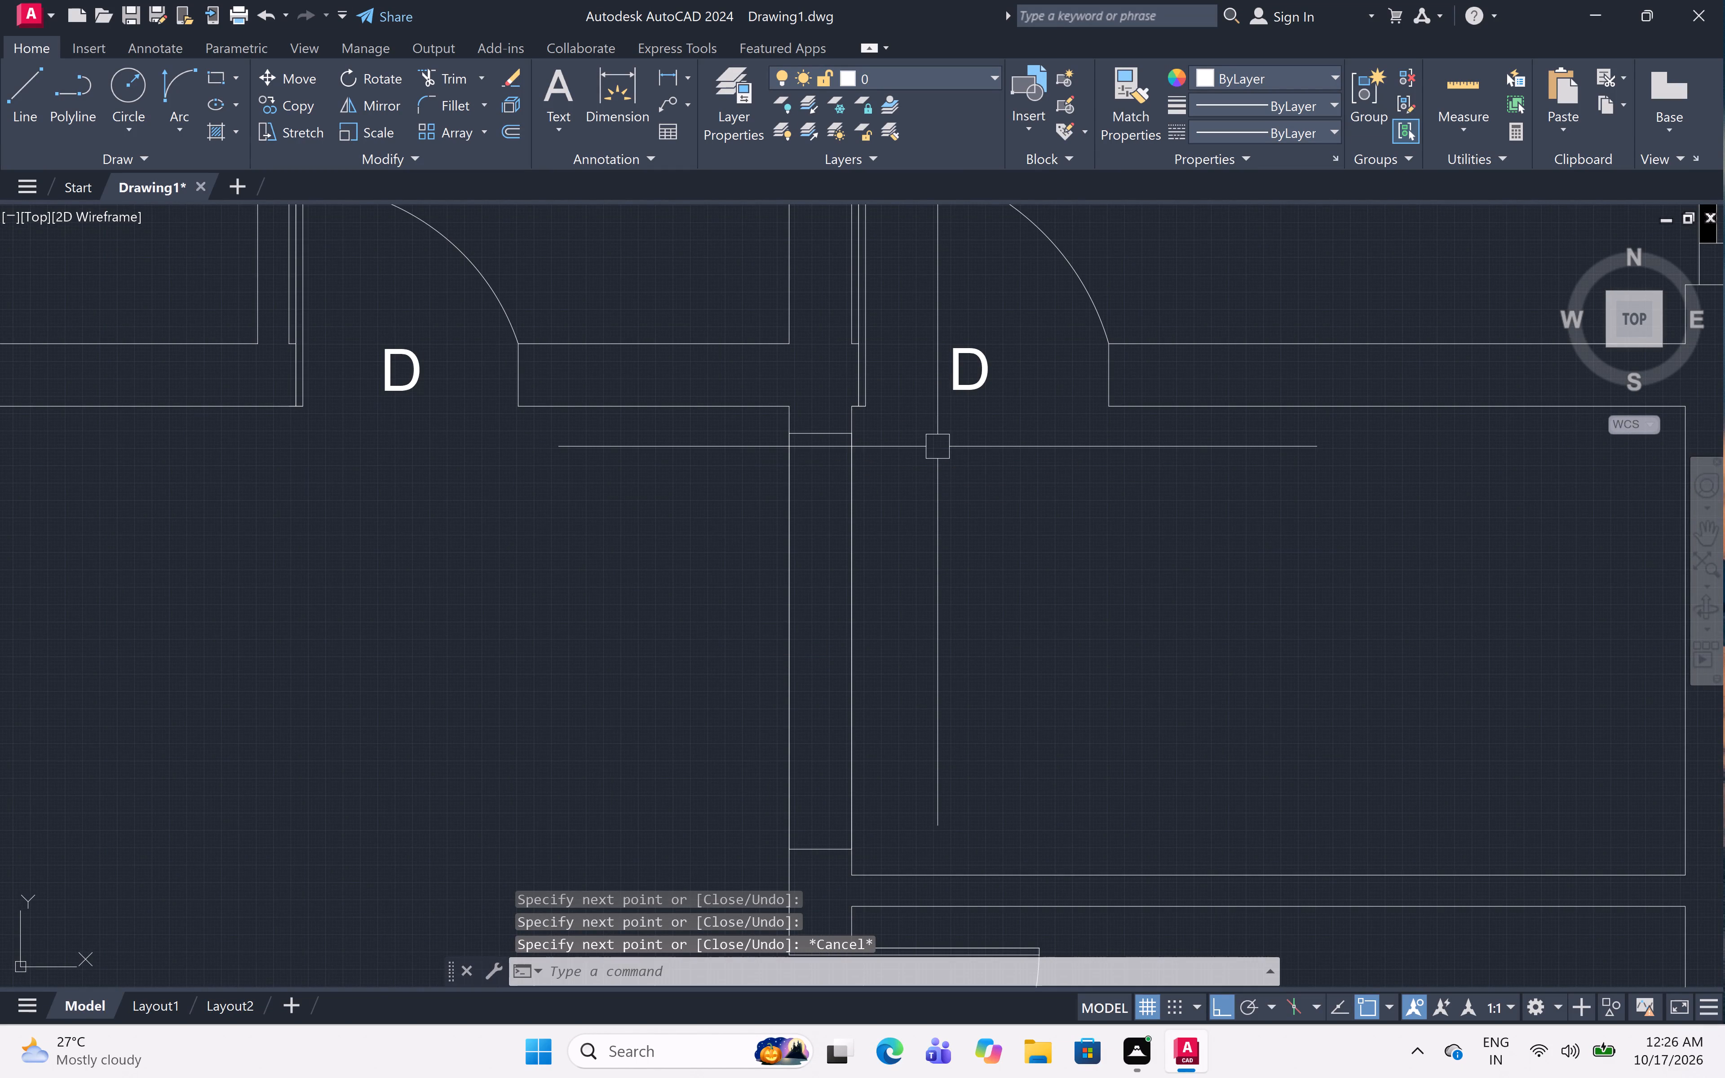
scroll(926, 526, "down", 1)
middle_click_drag(890, 593, 916, 559)
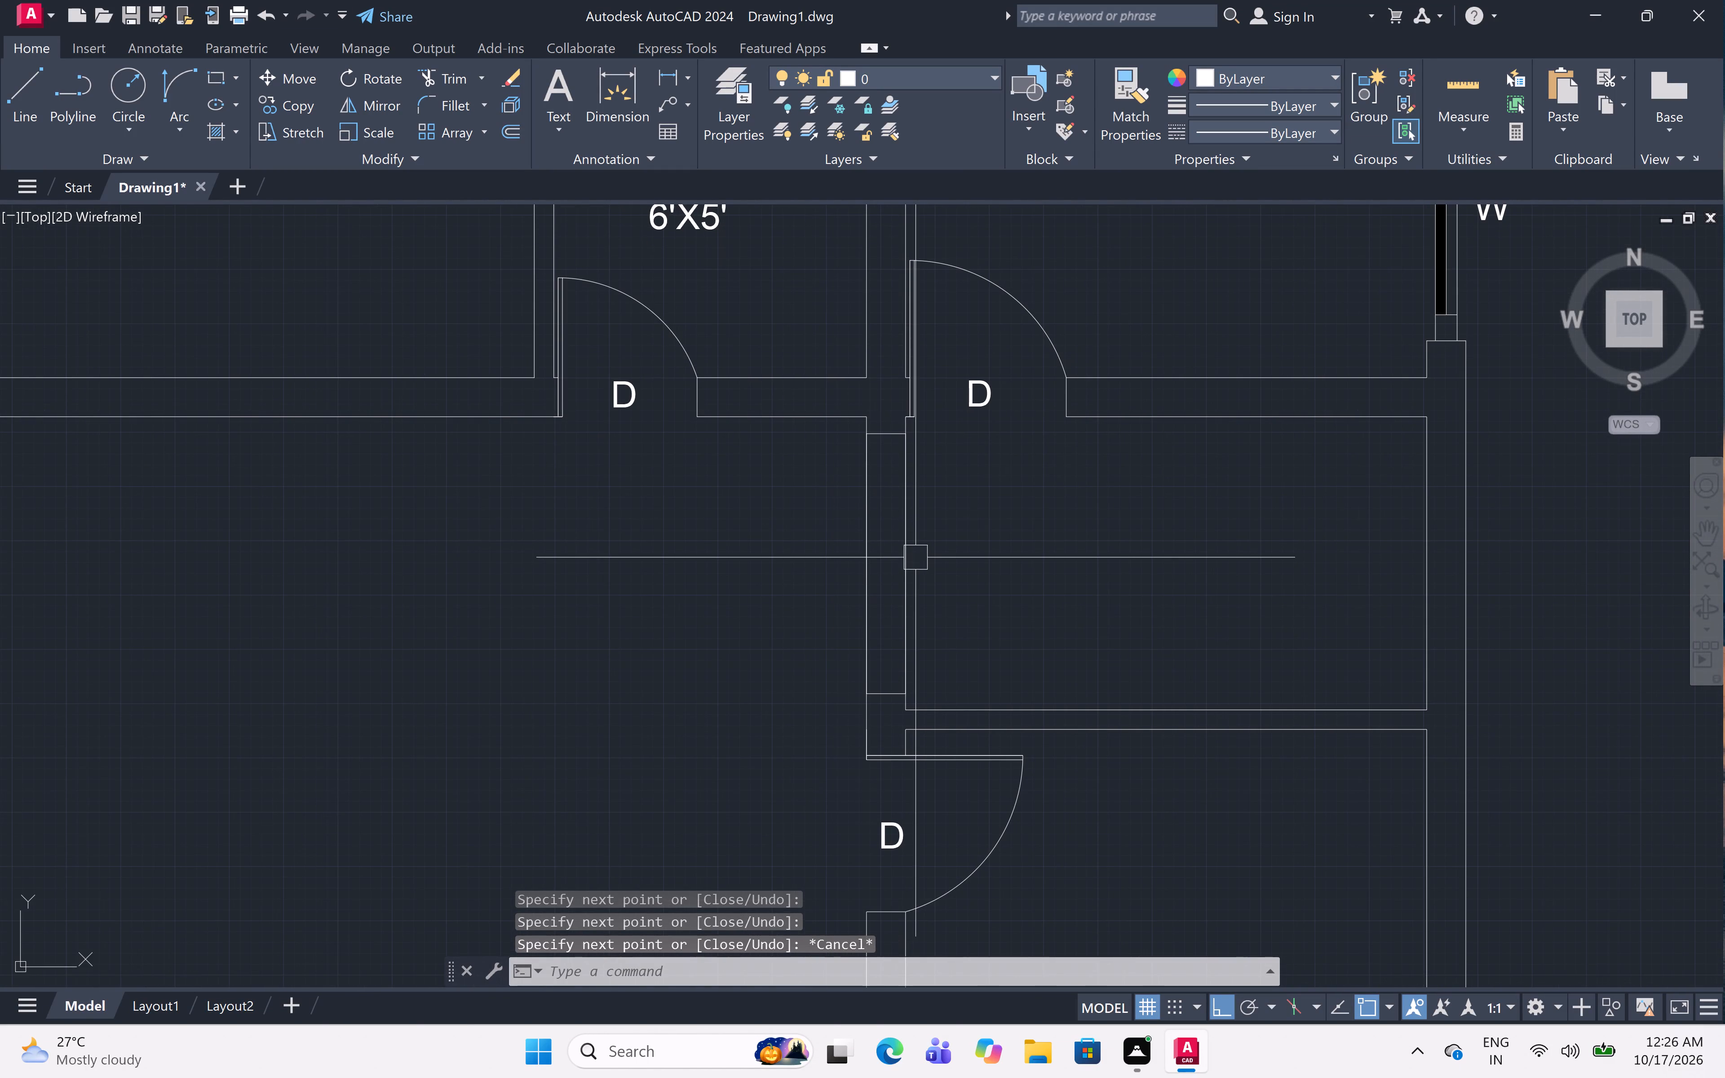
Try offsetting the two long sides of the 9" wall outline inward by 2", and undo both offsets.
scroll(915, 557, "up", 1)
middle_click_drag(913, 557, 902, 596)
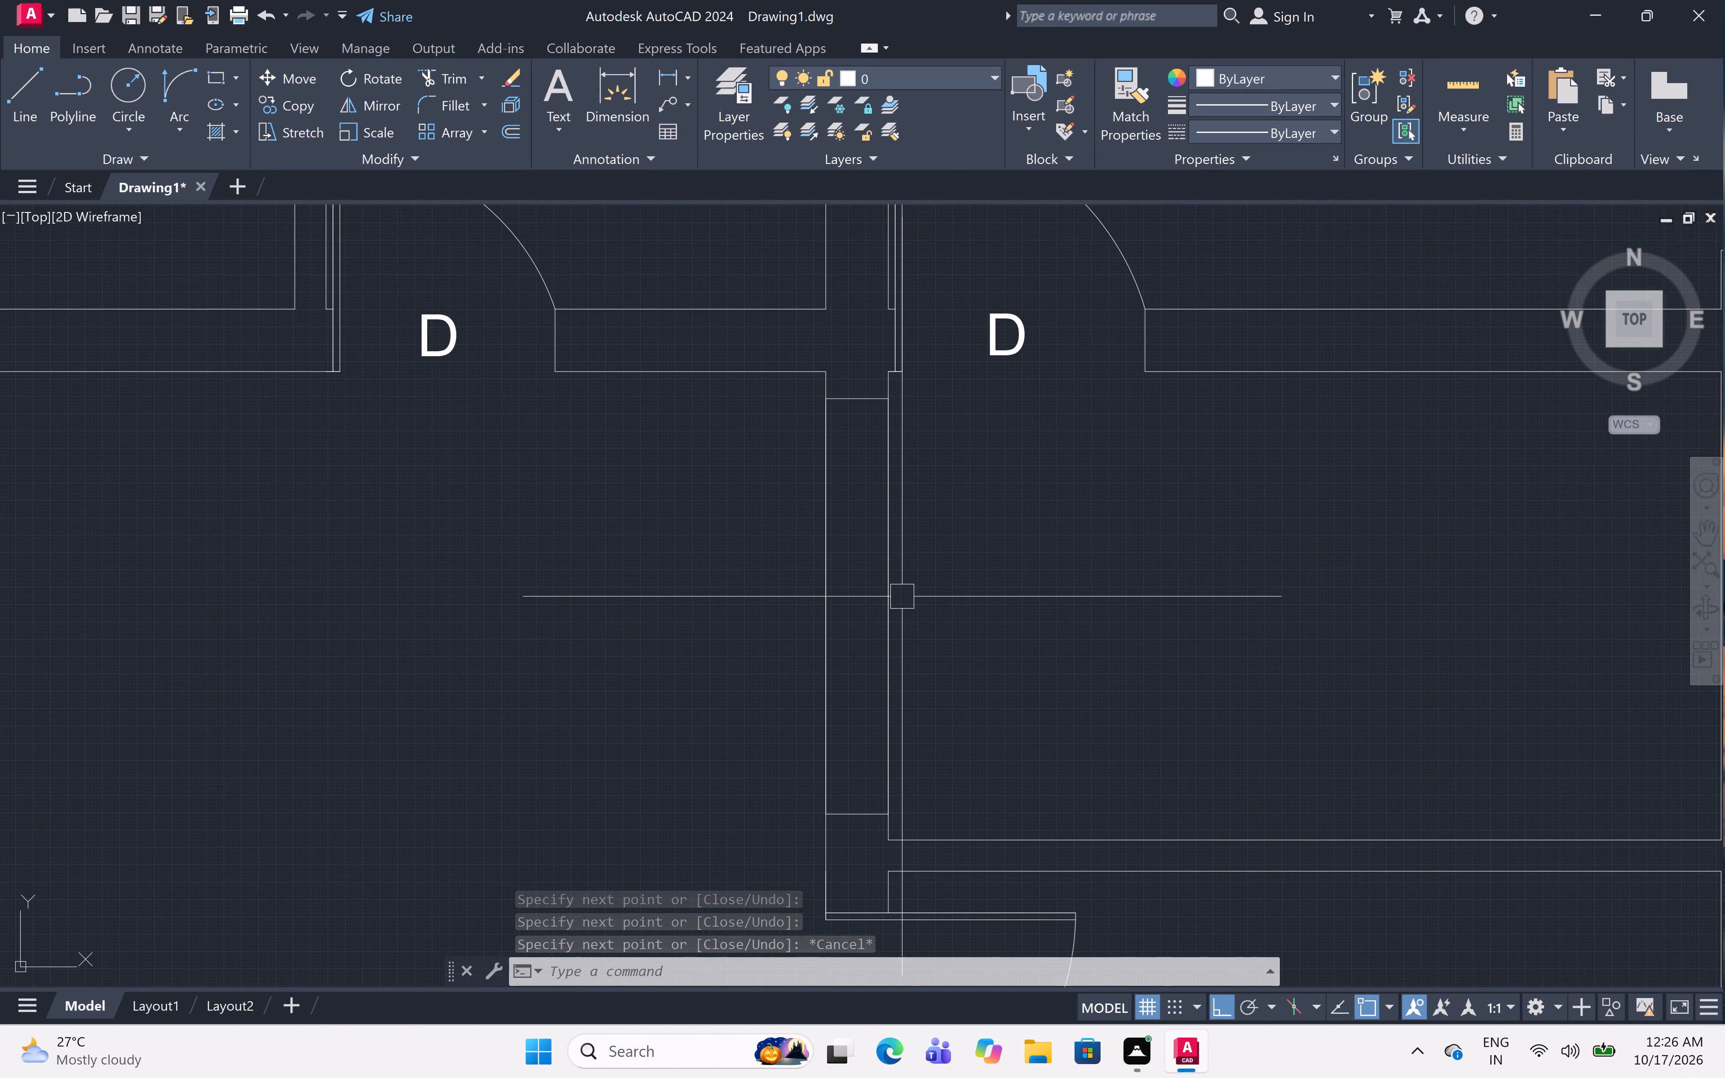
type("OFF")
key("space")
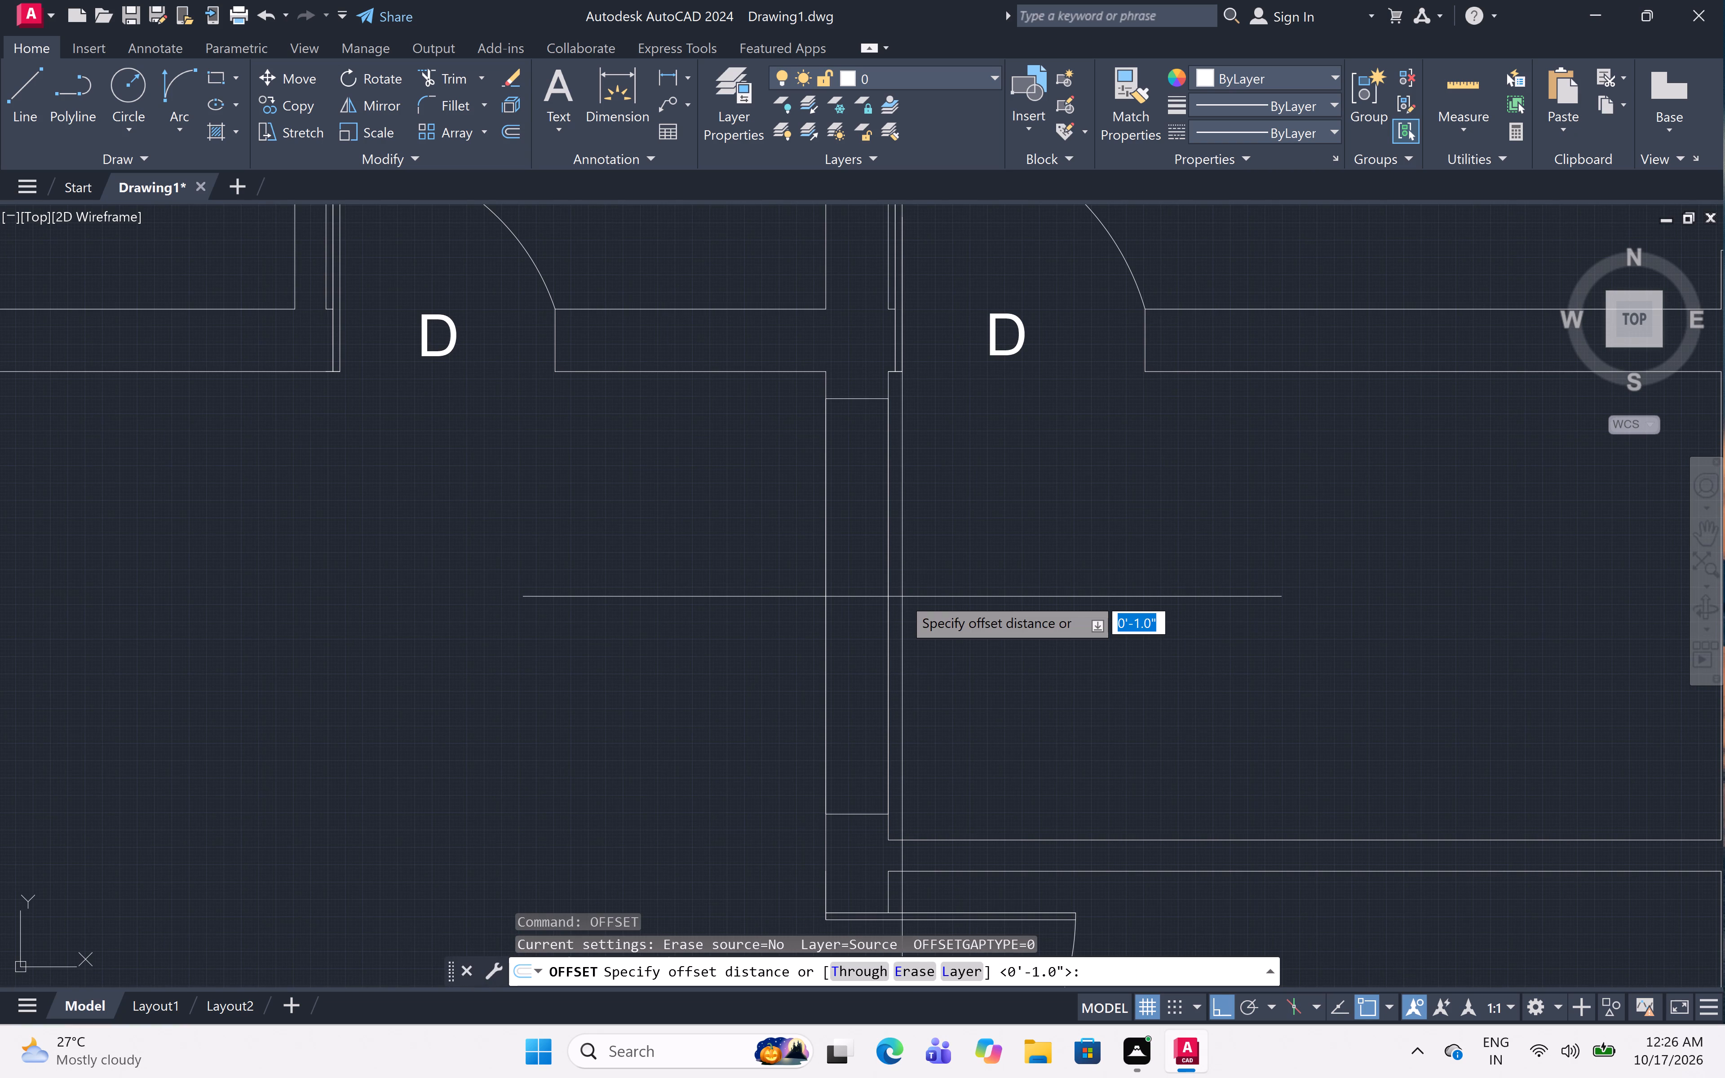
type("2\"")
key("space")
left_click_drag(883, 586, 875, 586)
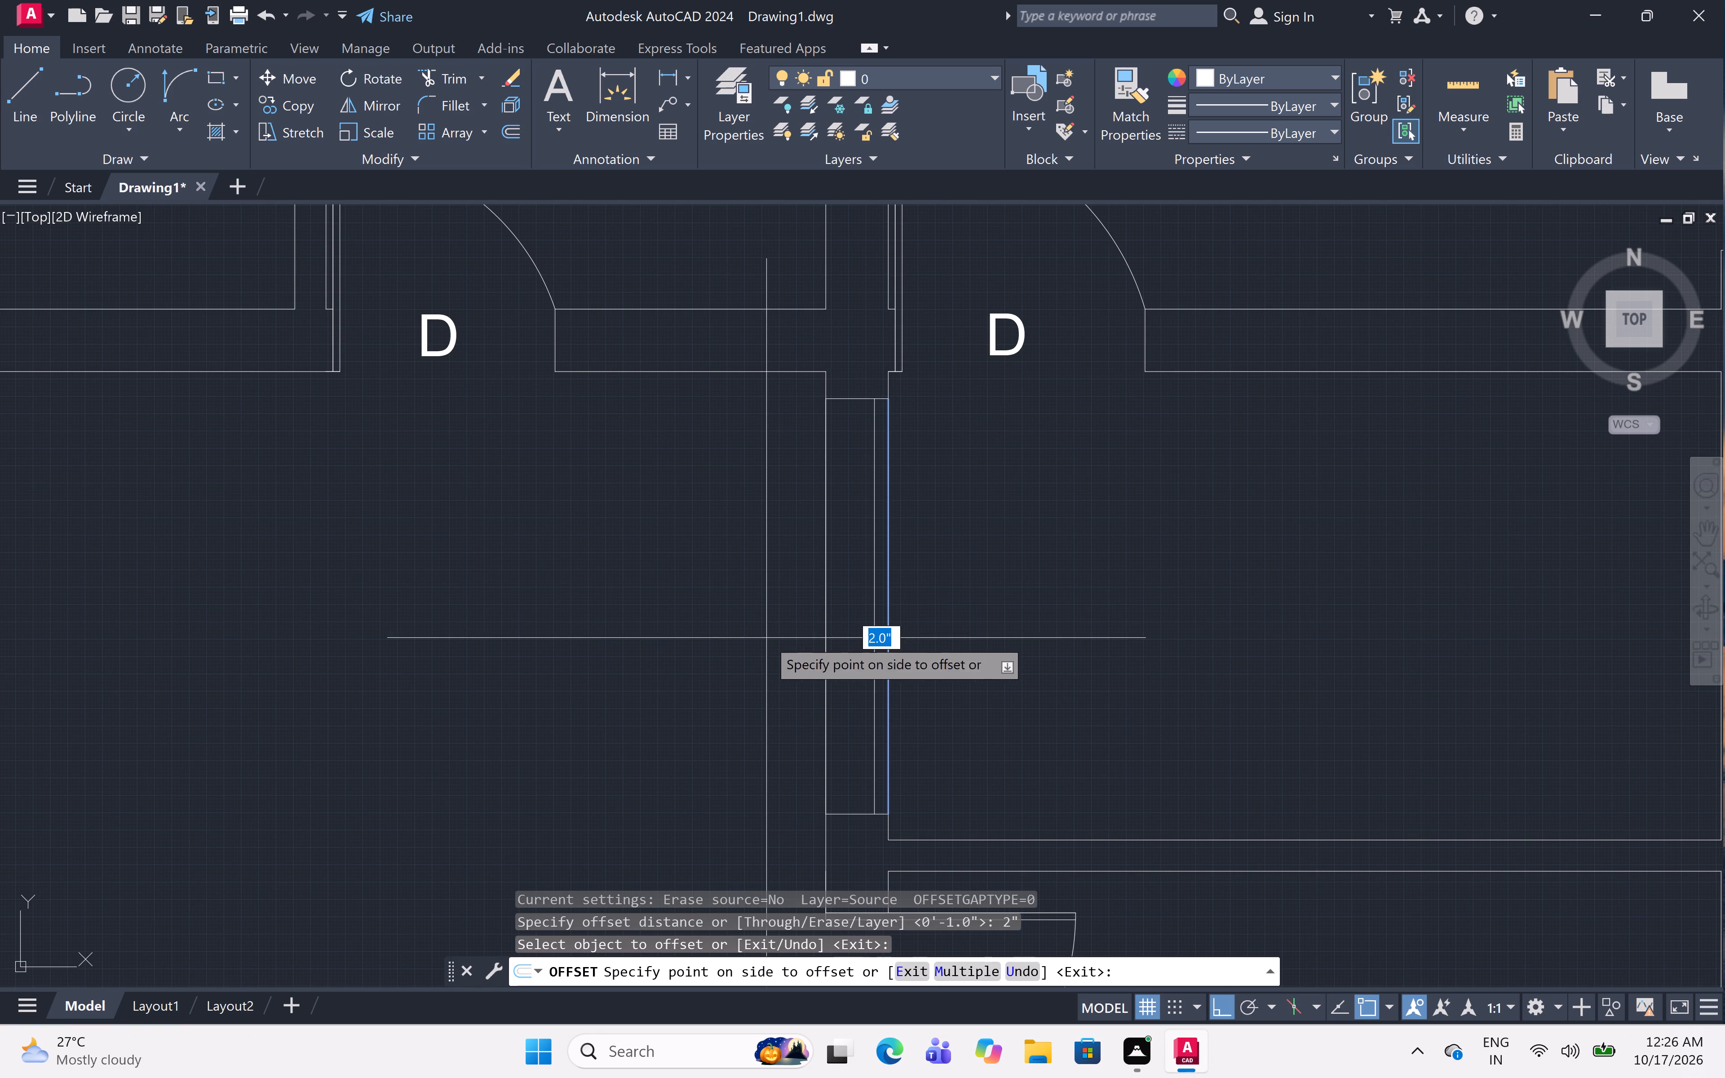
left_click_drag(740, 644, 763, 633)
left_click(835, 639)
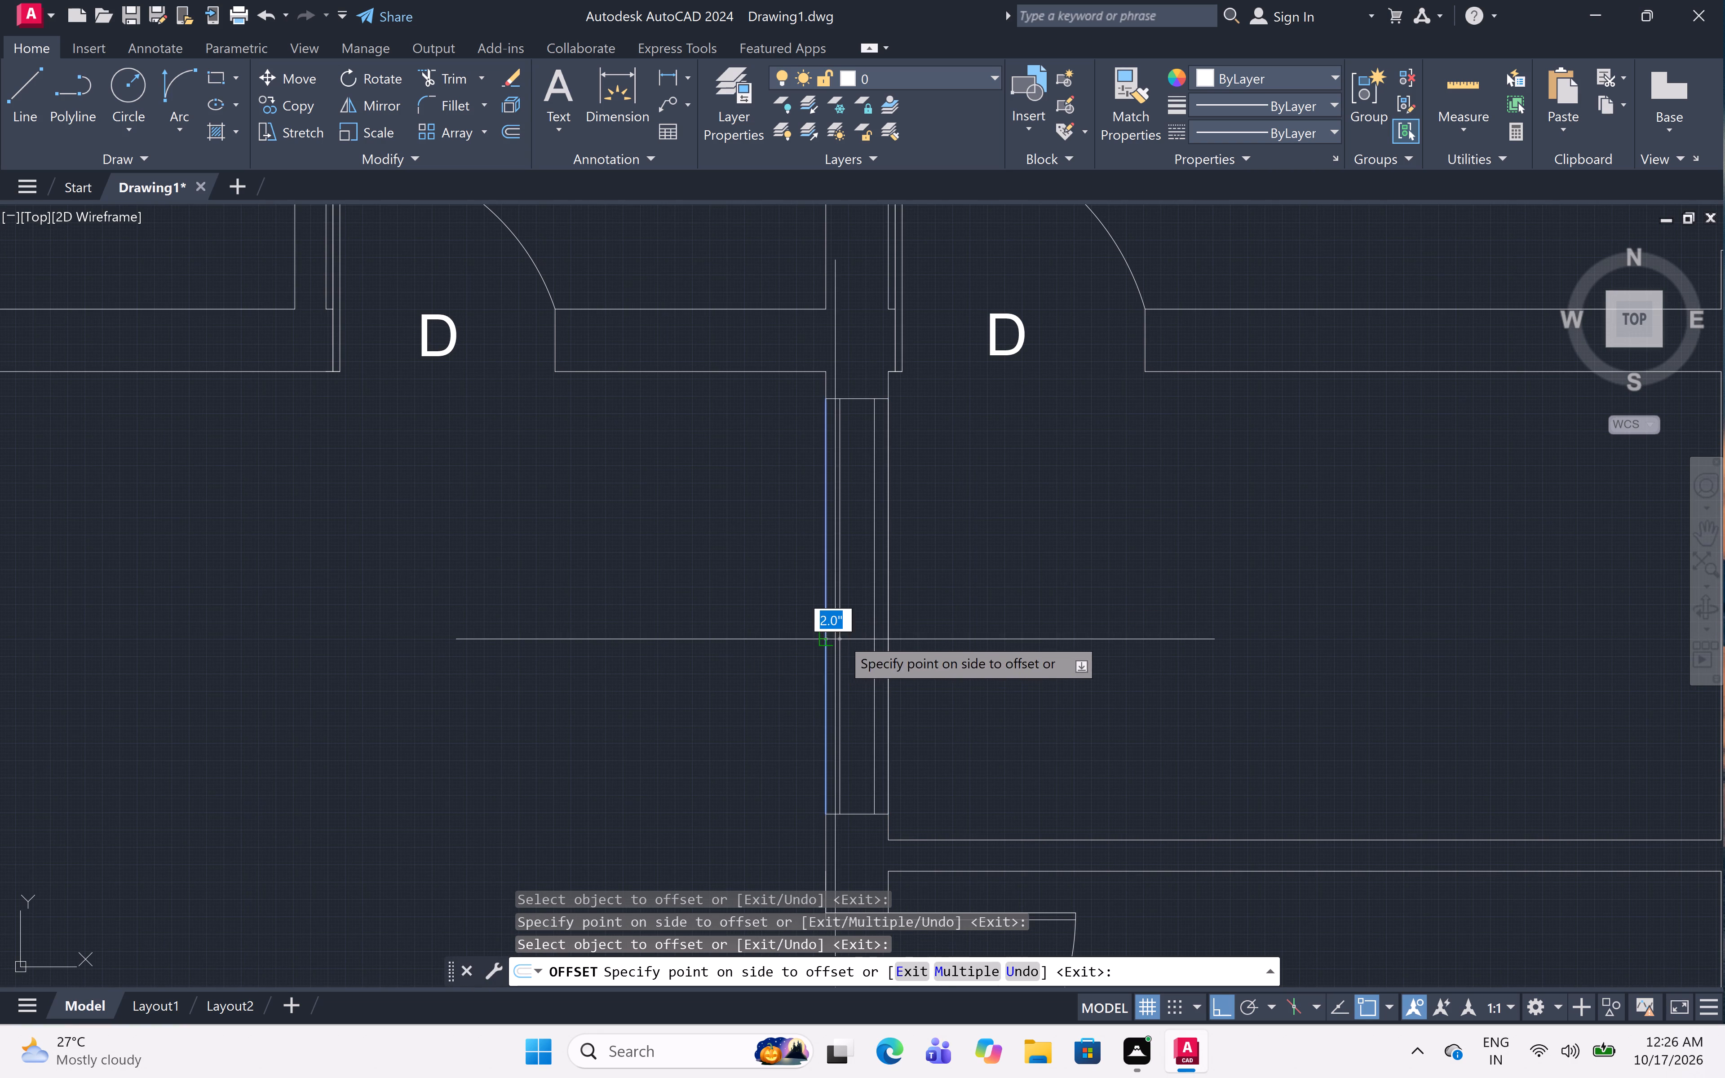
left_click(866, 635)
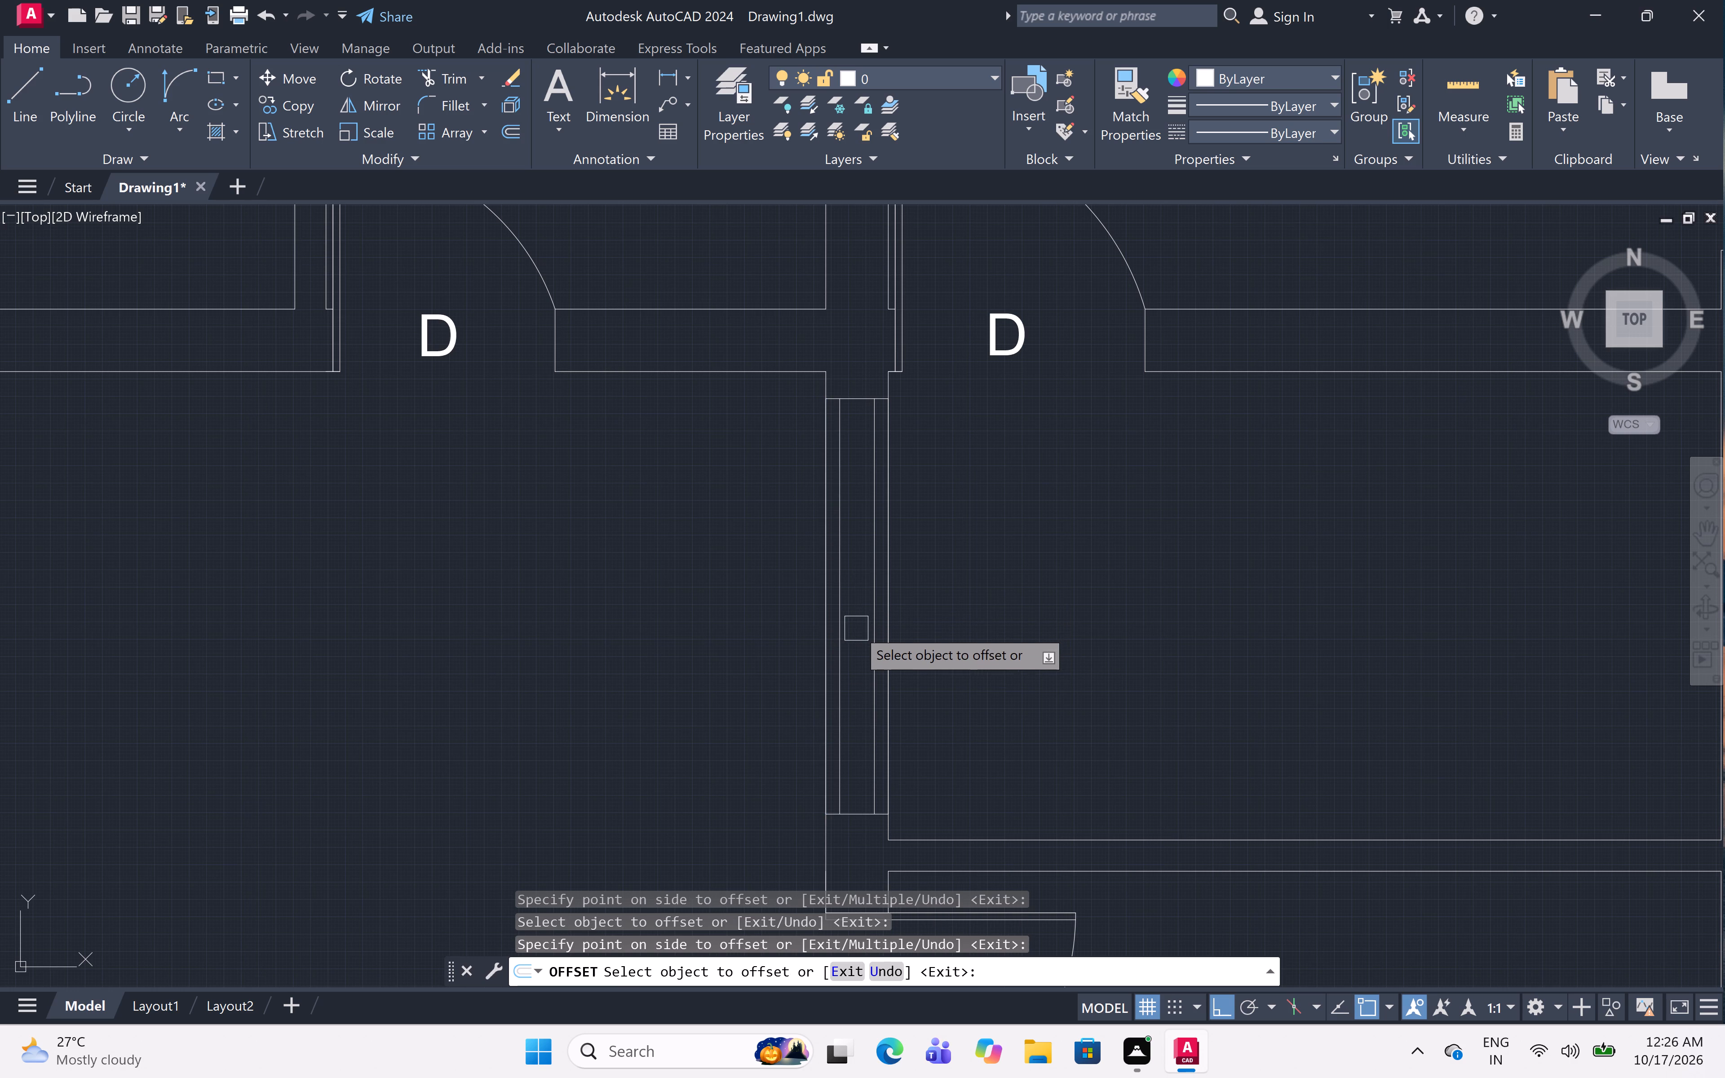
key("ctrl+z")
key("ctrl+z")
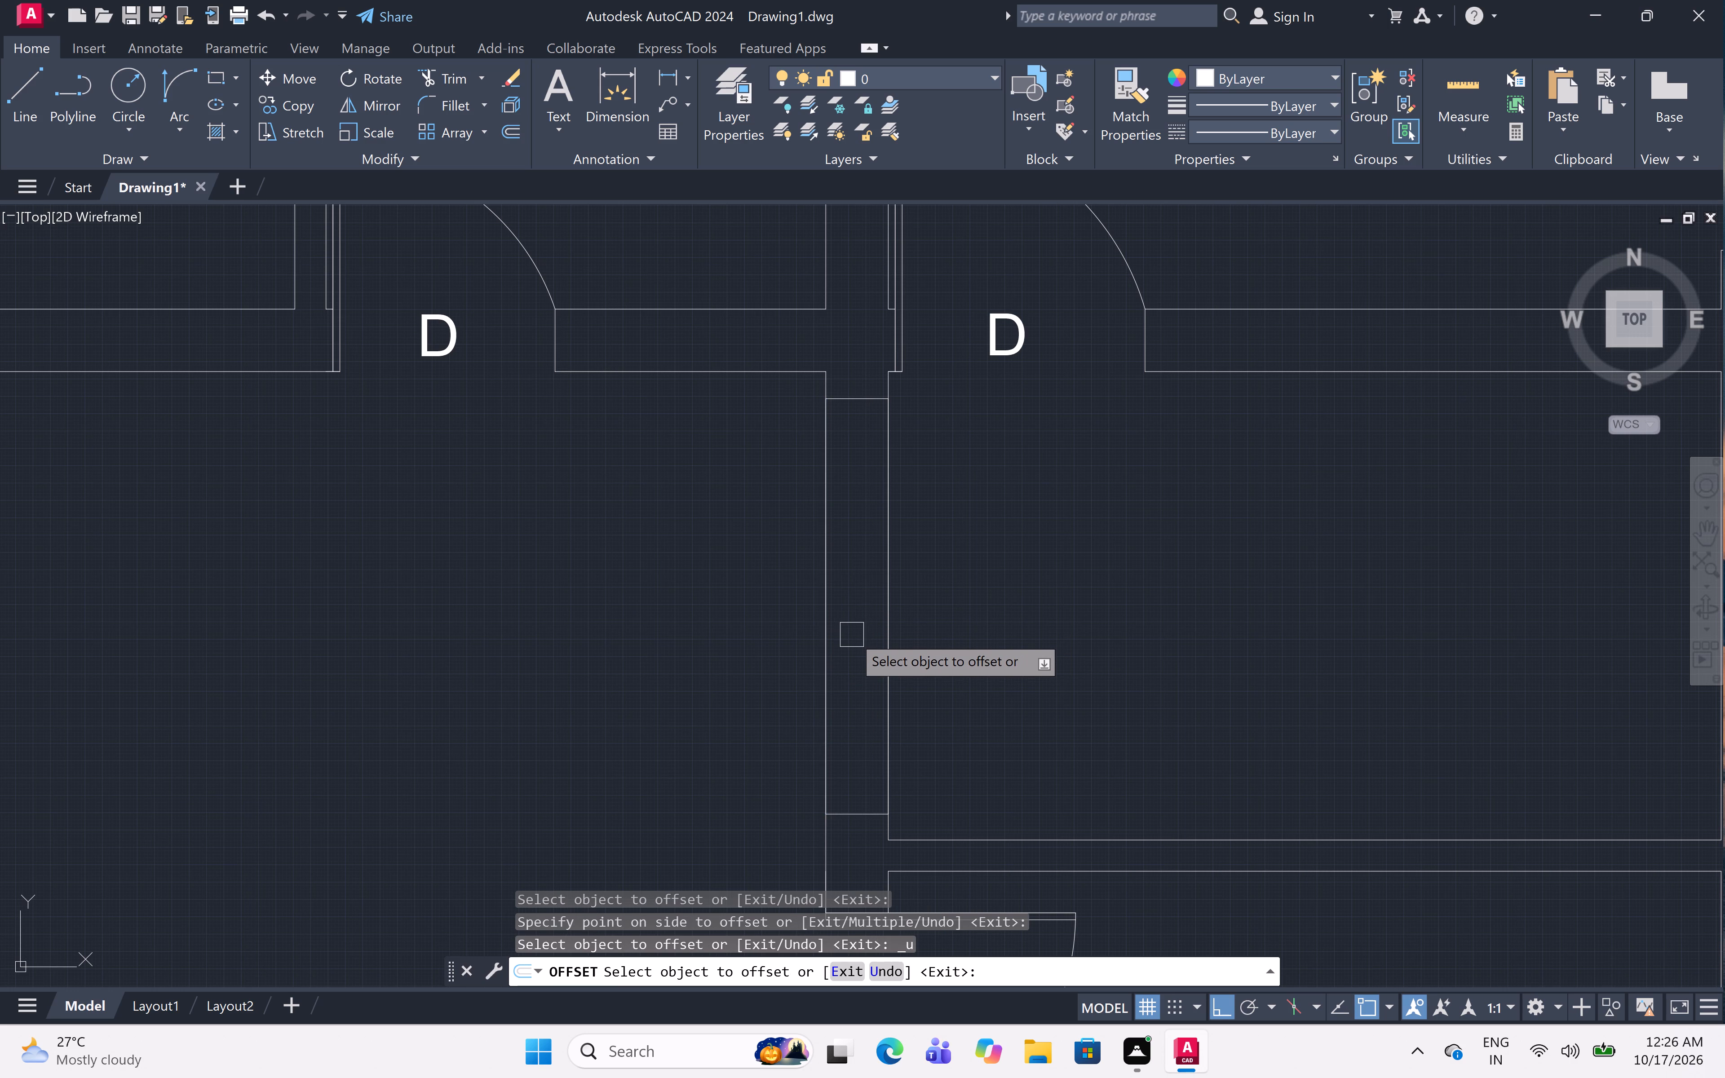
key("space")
Offset both long sides of the 9" wall outline inward by 3".
key("space")
key("3")
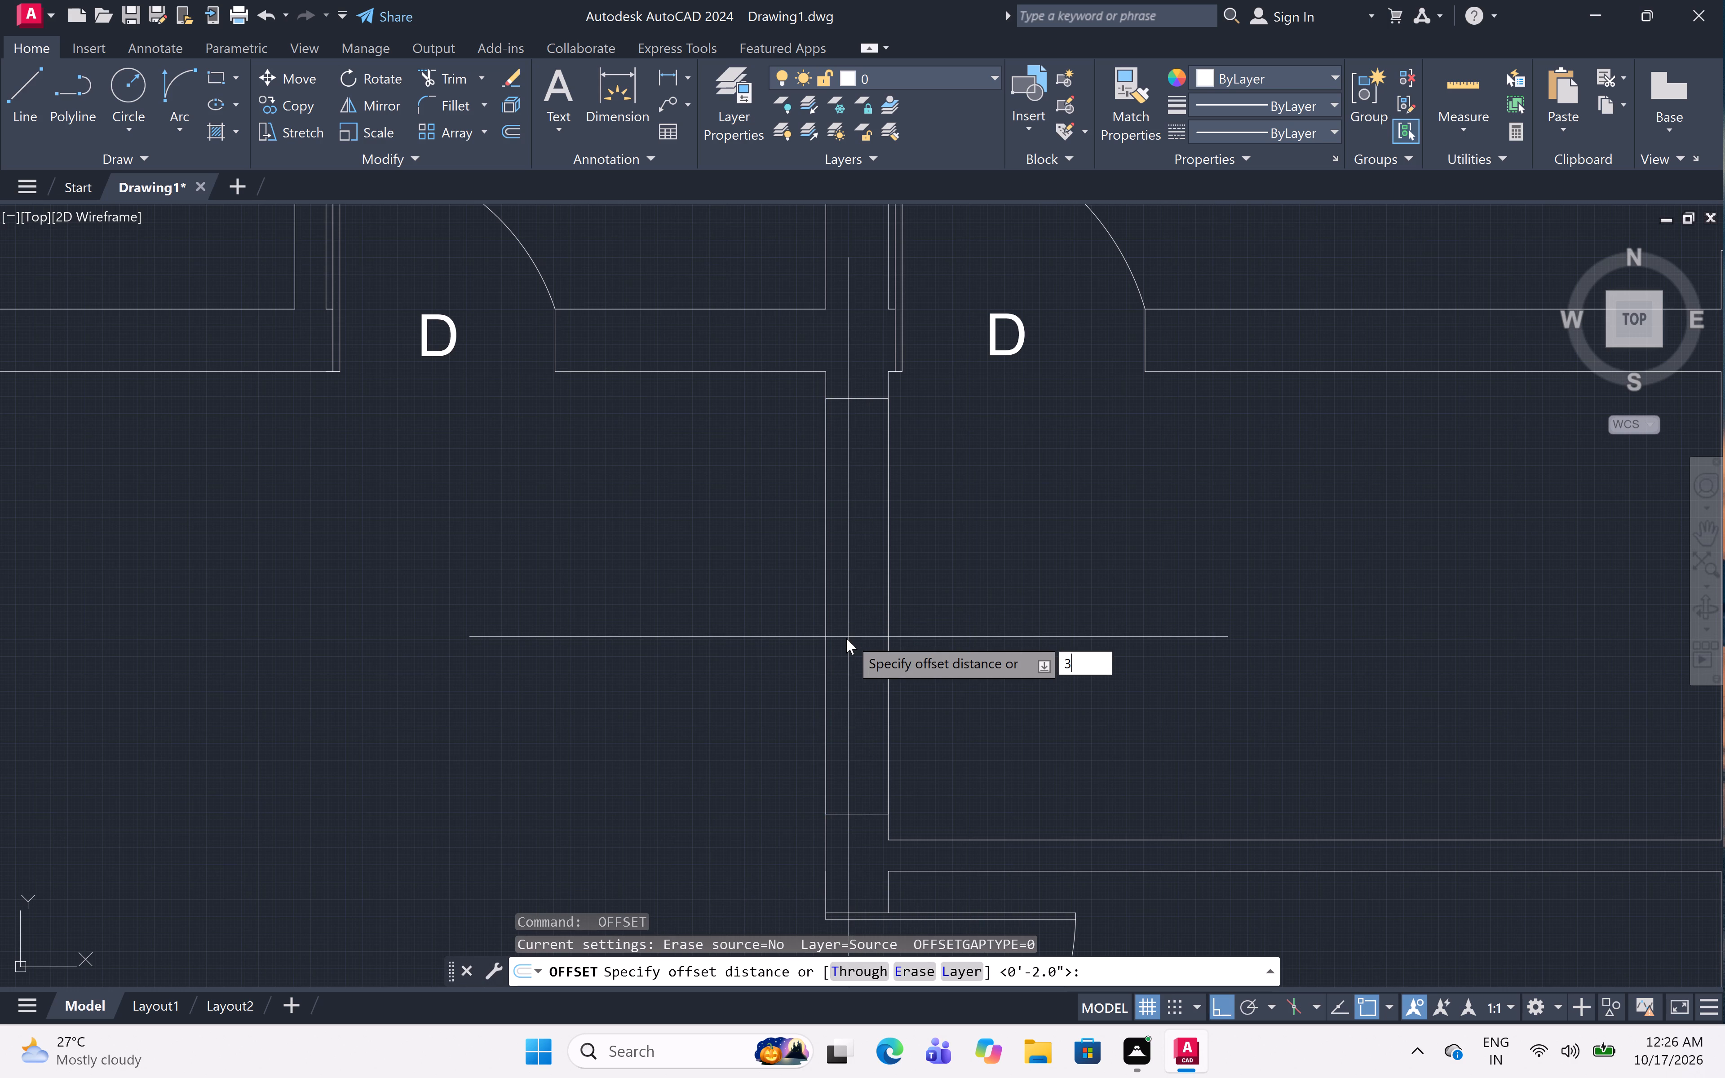
key("shift+quotedbl")
key("space")
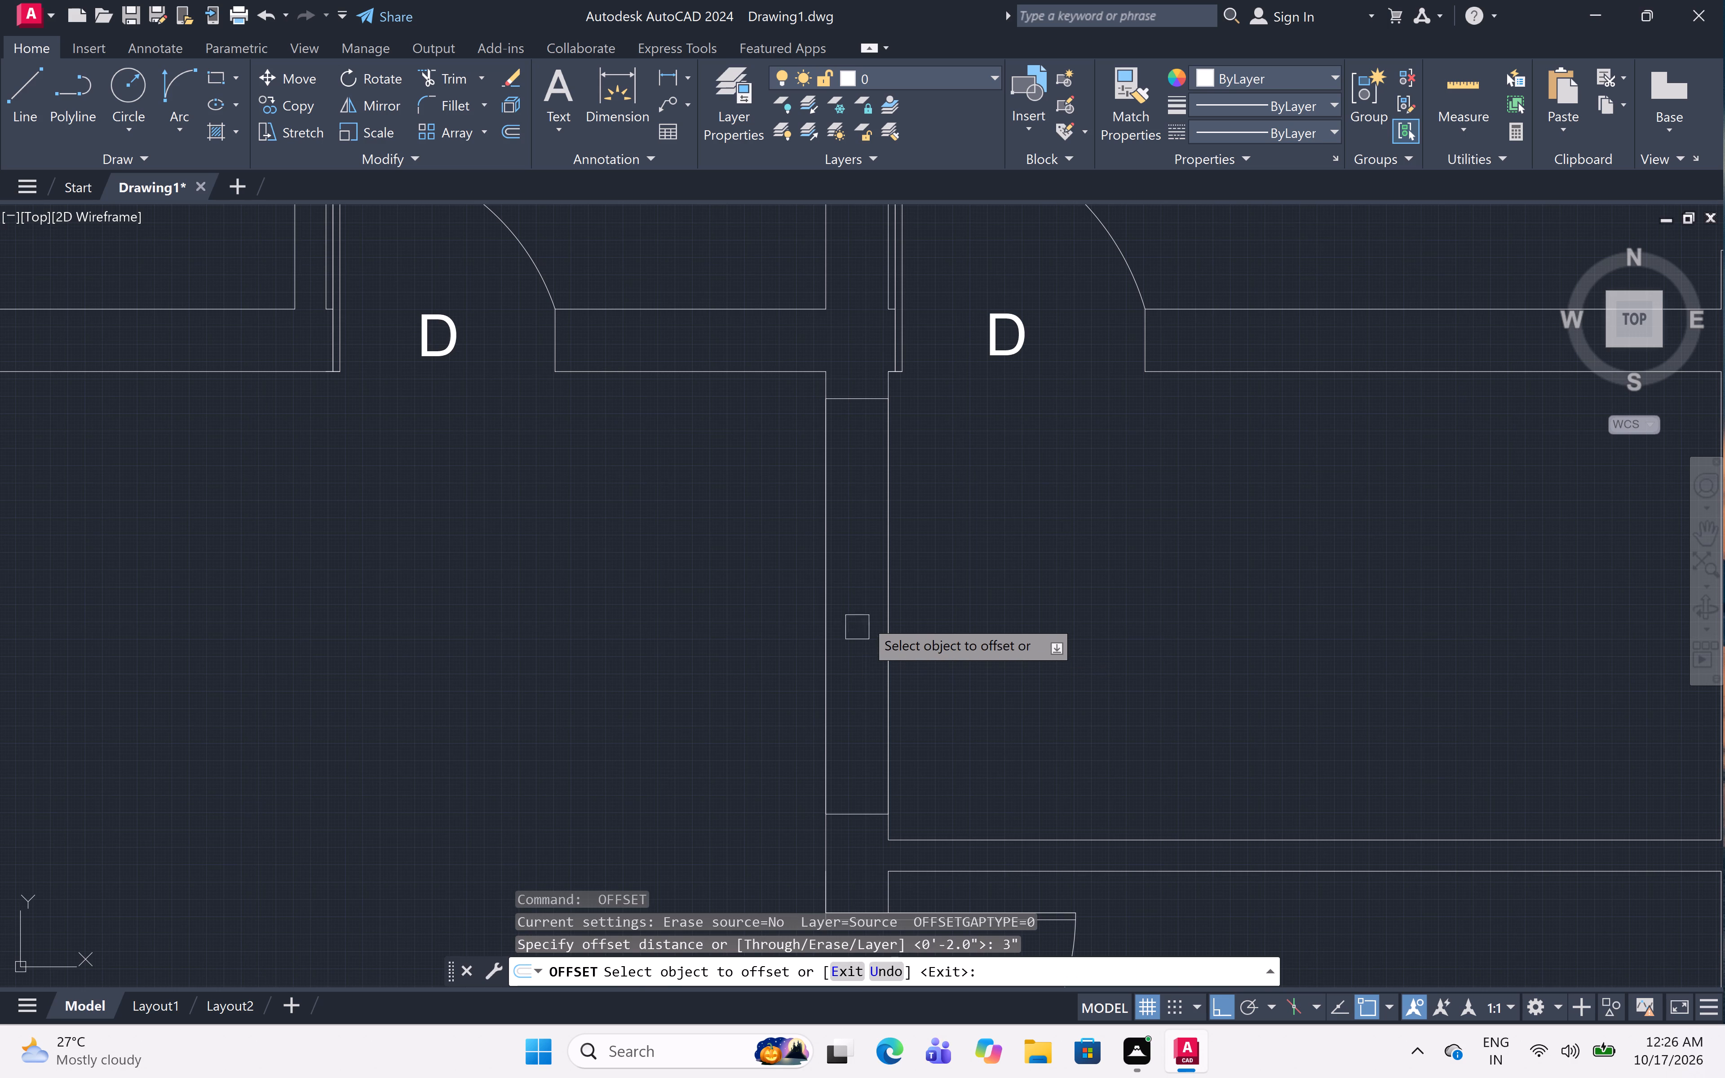
left_click(894, 654)
left_click(839, 668)
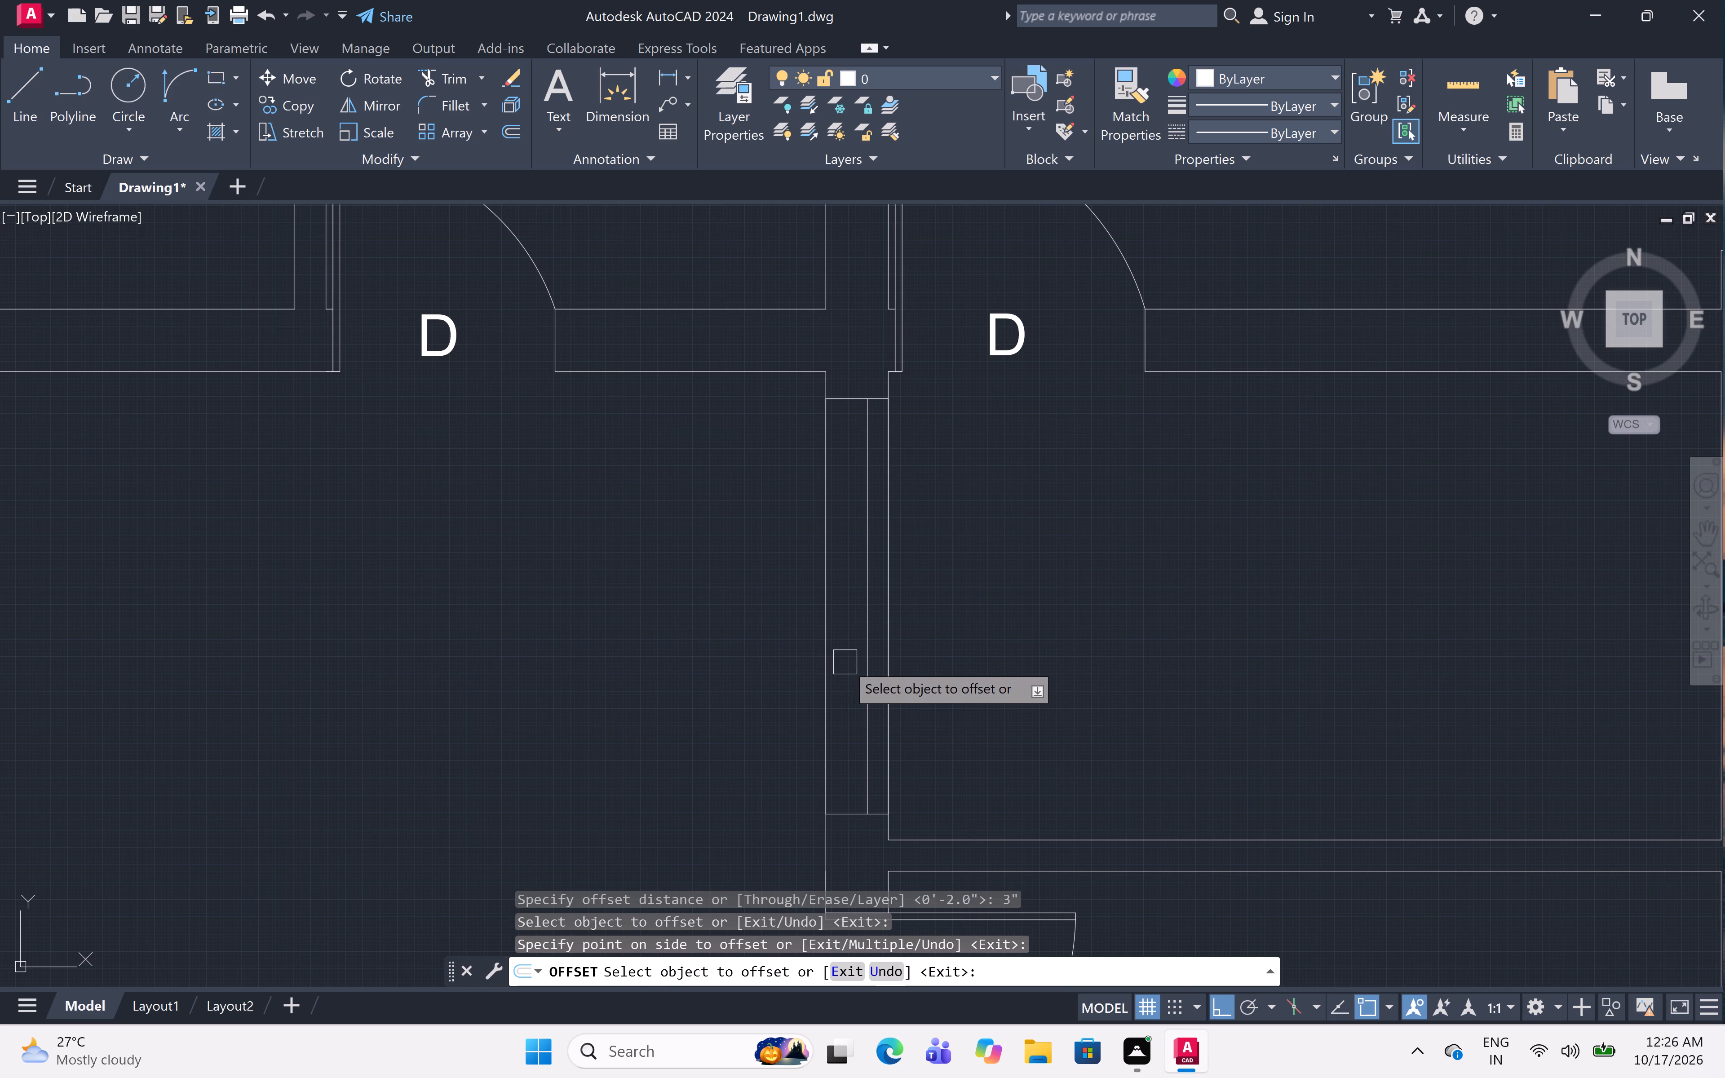
left_click(827, 657)
left_click(881, 655)
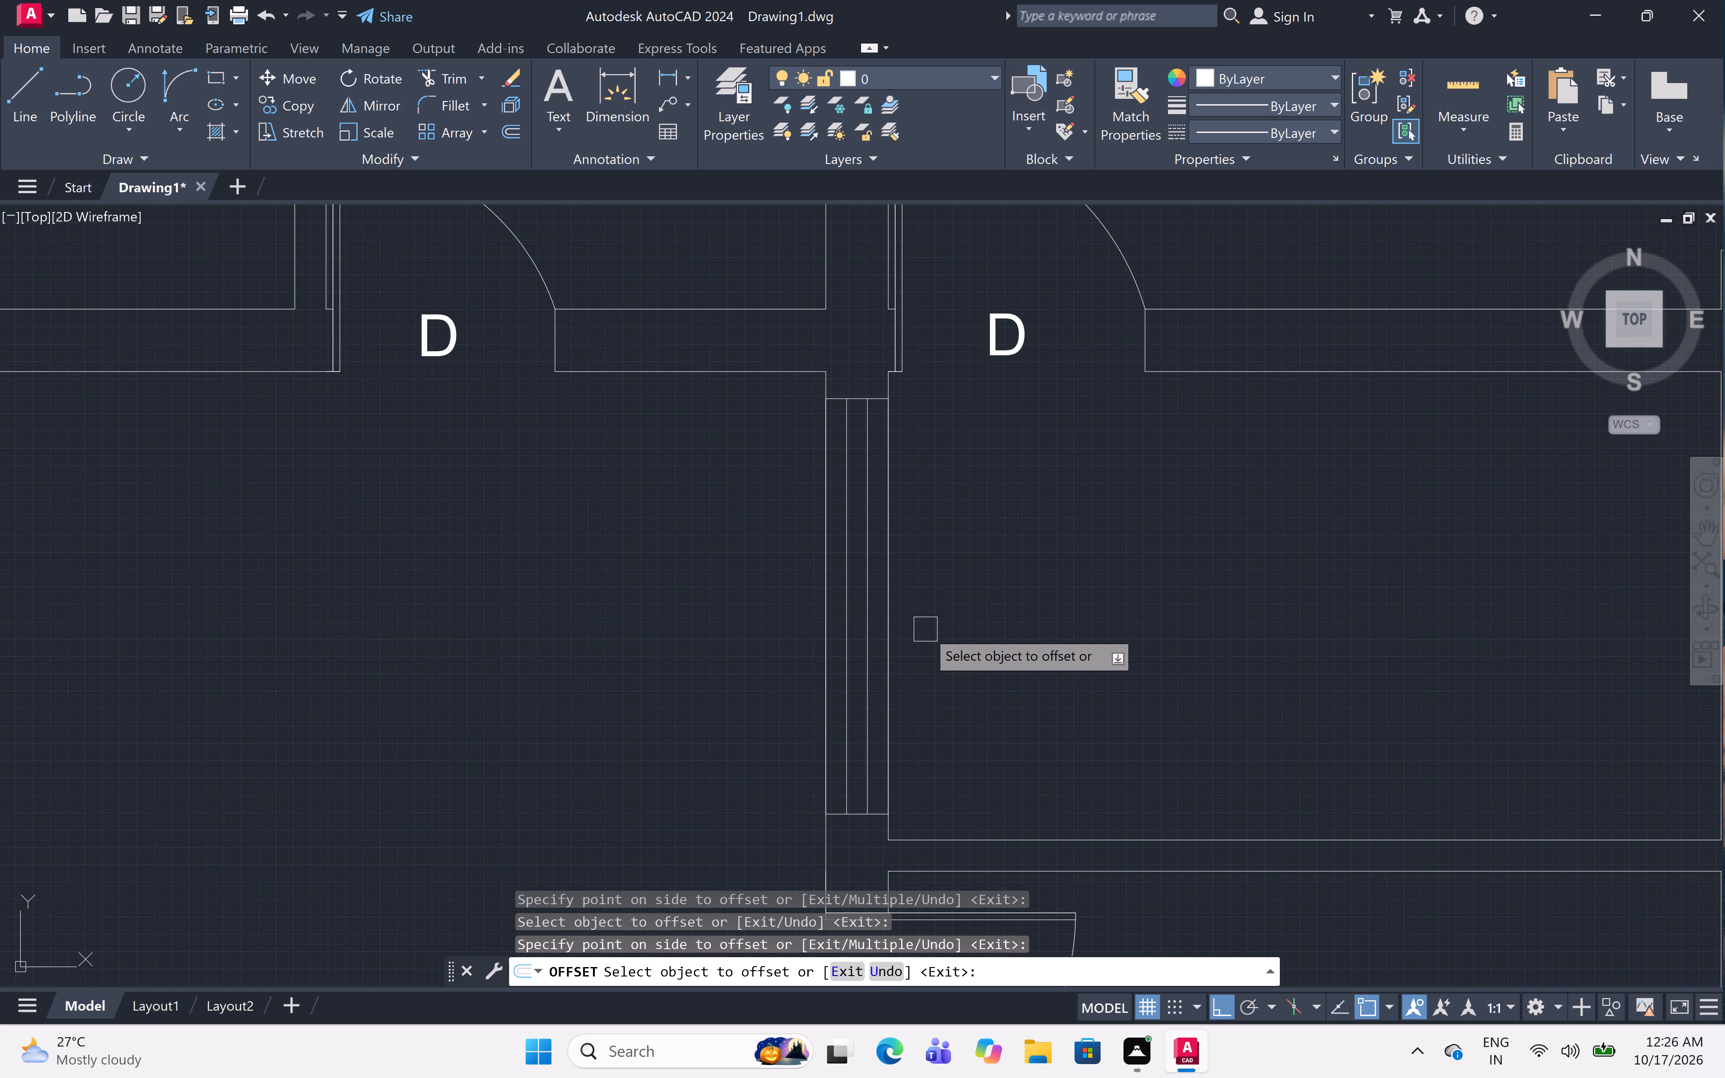
key("Escape")
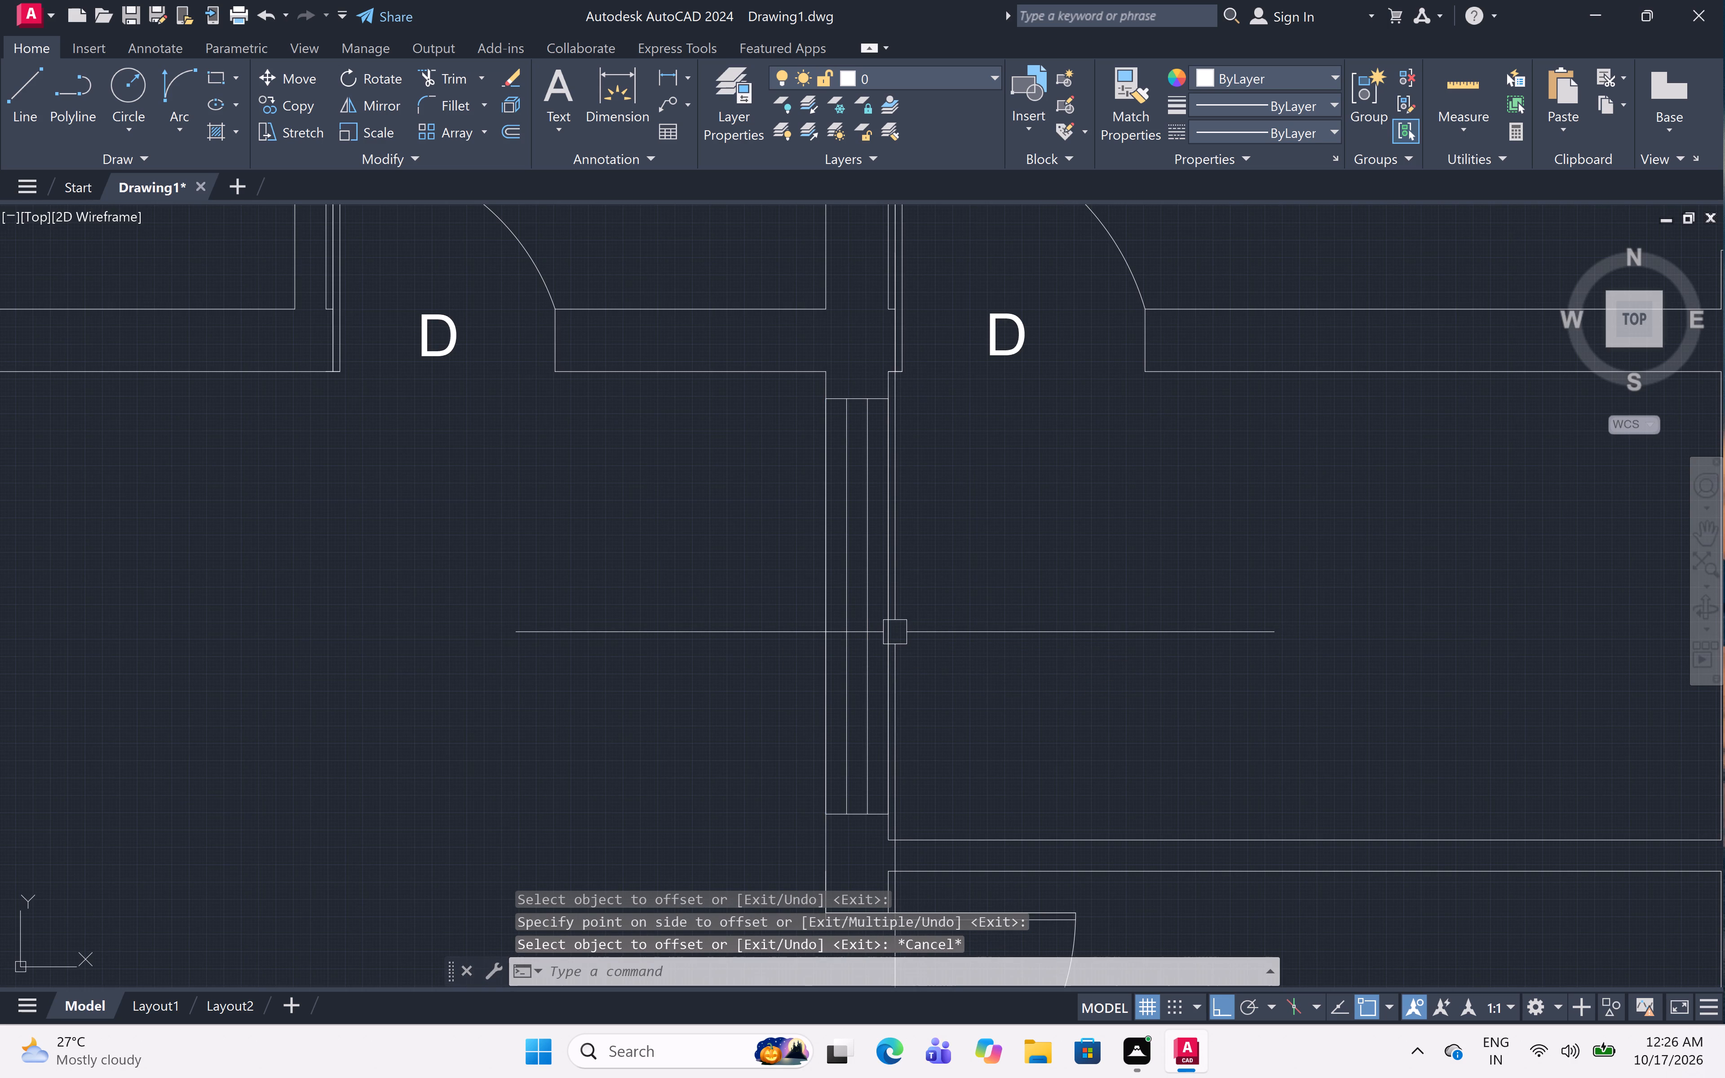
Draw a 9" line across the wall outline, a short distance below its upper end.
type("L")
key("space")
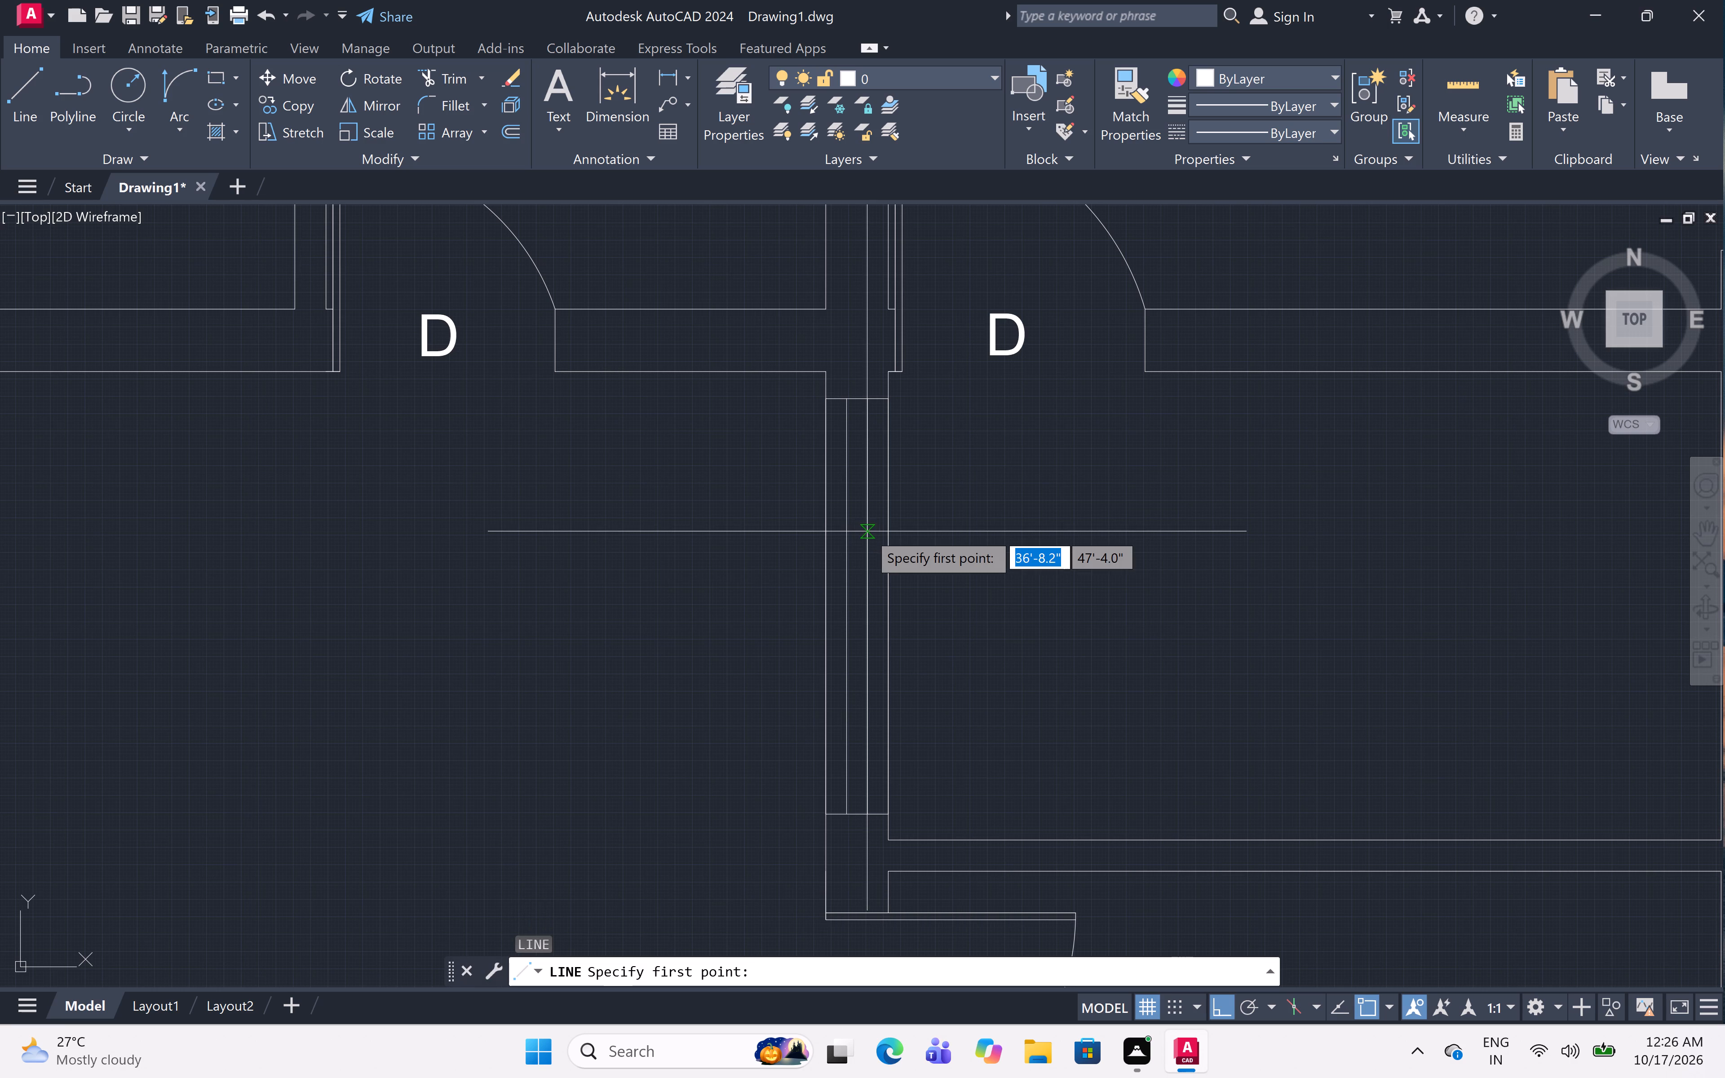
scroll(854, 467, "up", 2)
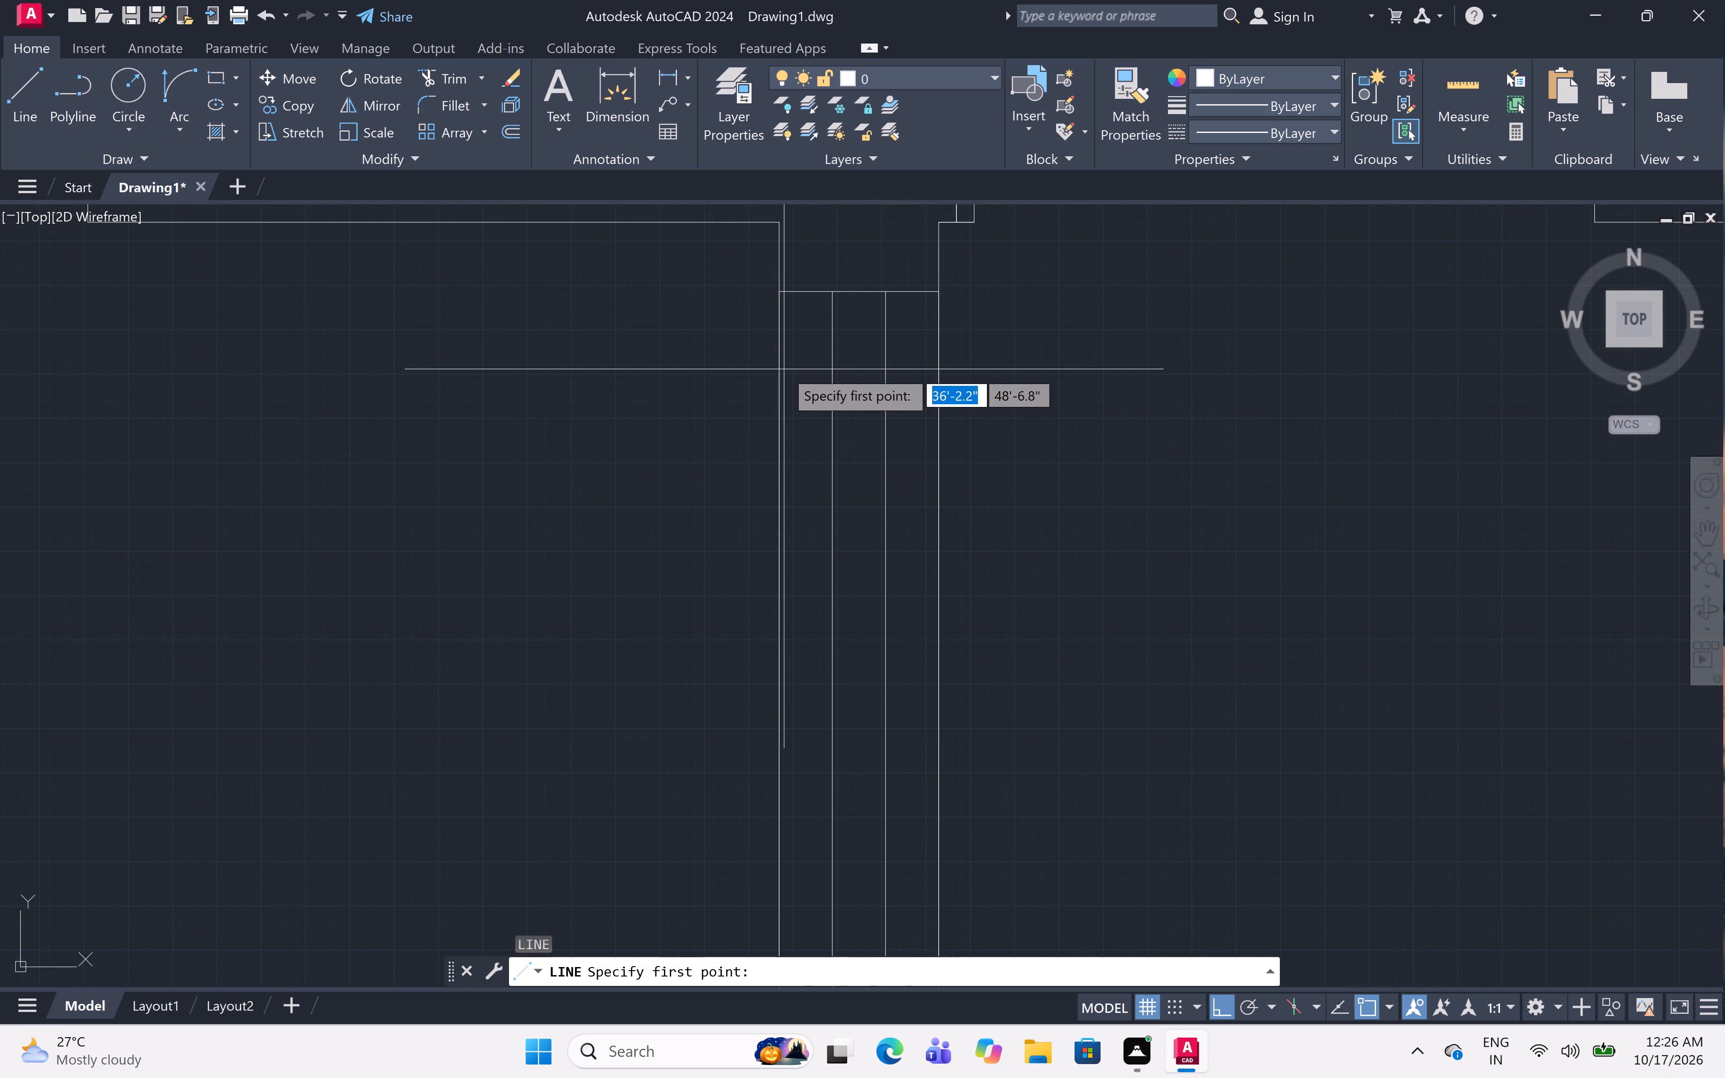
left_click(778, 366)
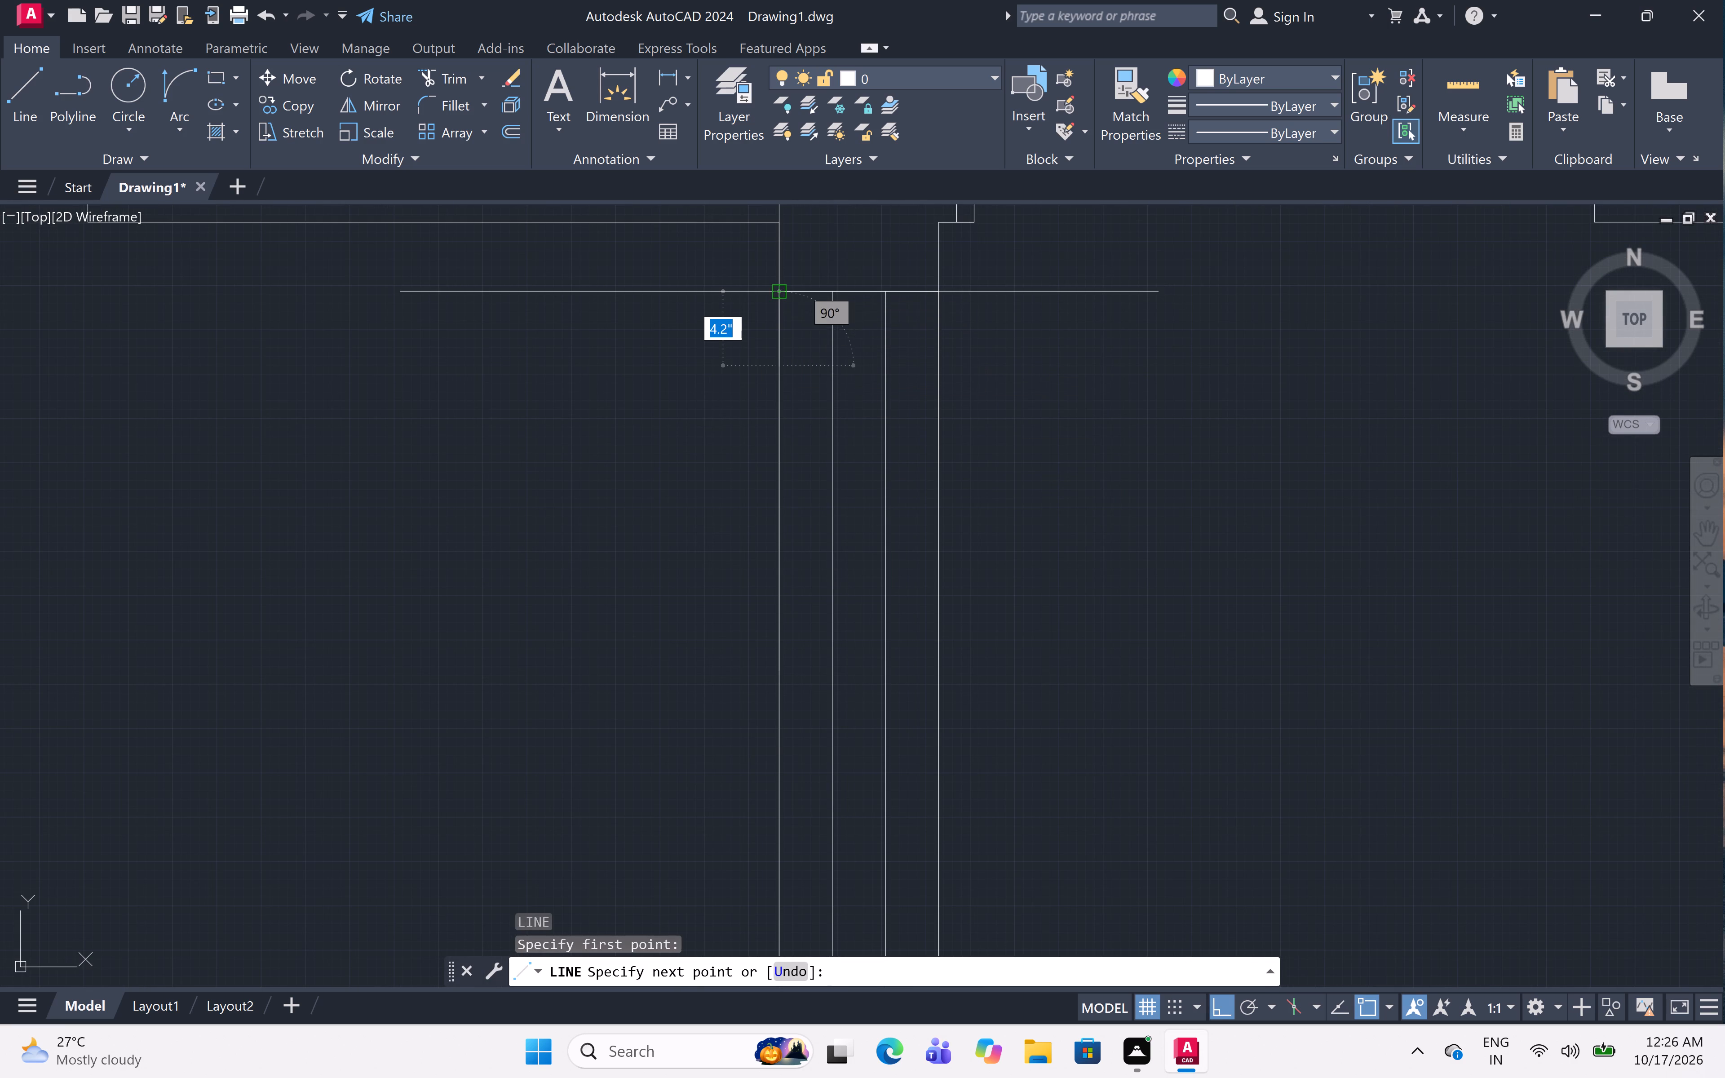
left_click(940, 372)
key("space")
Draw a 9"-wide end block about 4.3" high at the outline's lower end, from one bottom corner around to the other.
scroll(938, 357, "down", 4)
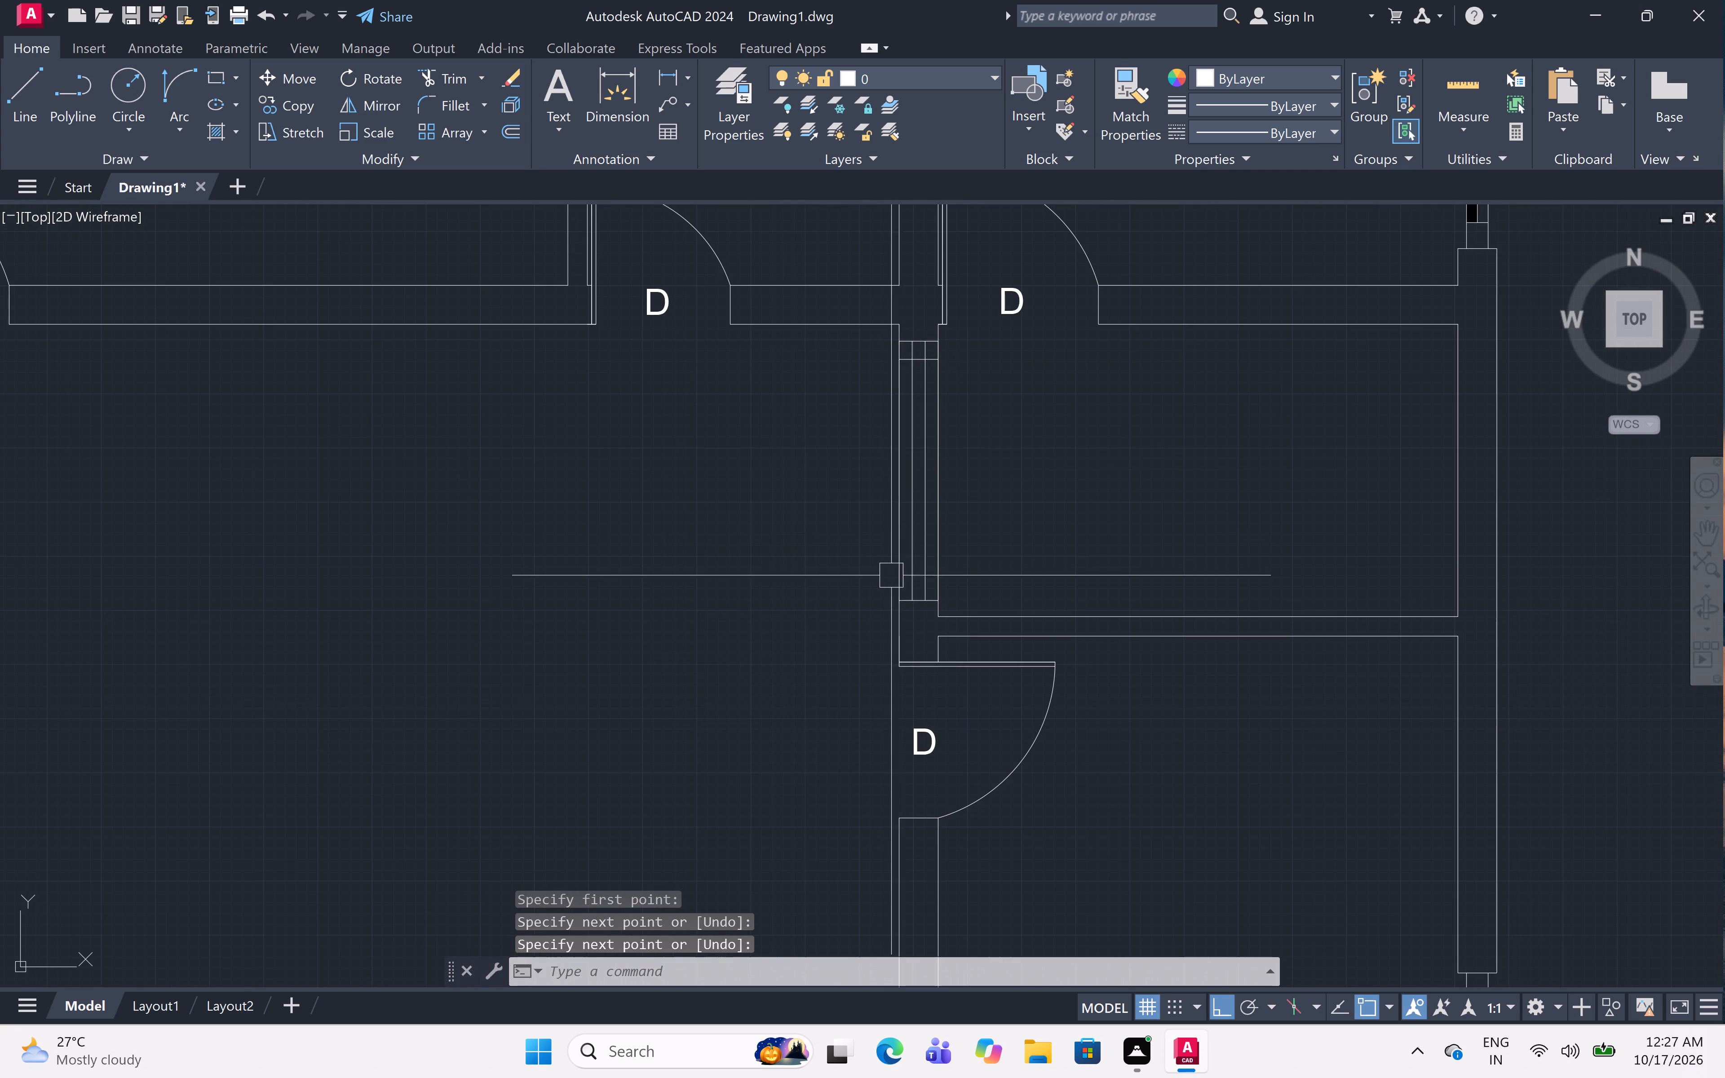
scroll(891, 578, "up", 4)
type("L")
key("space")
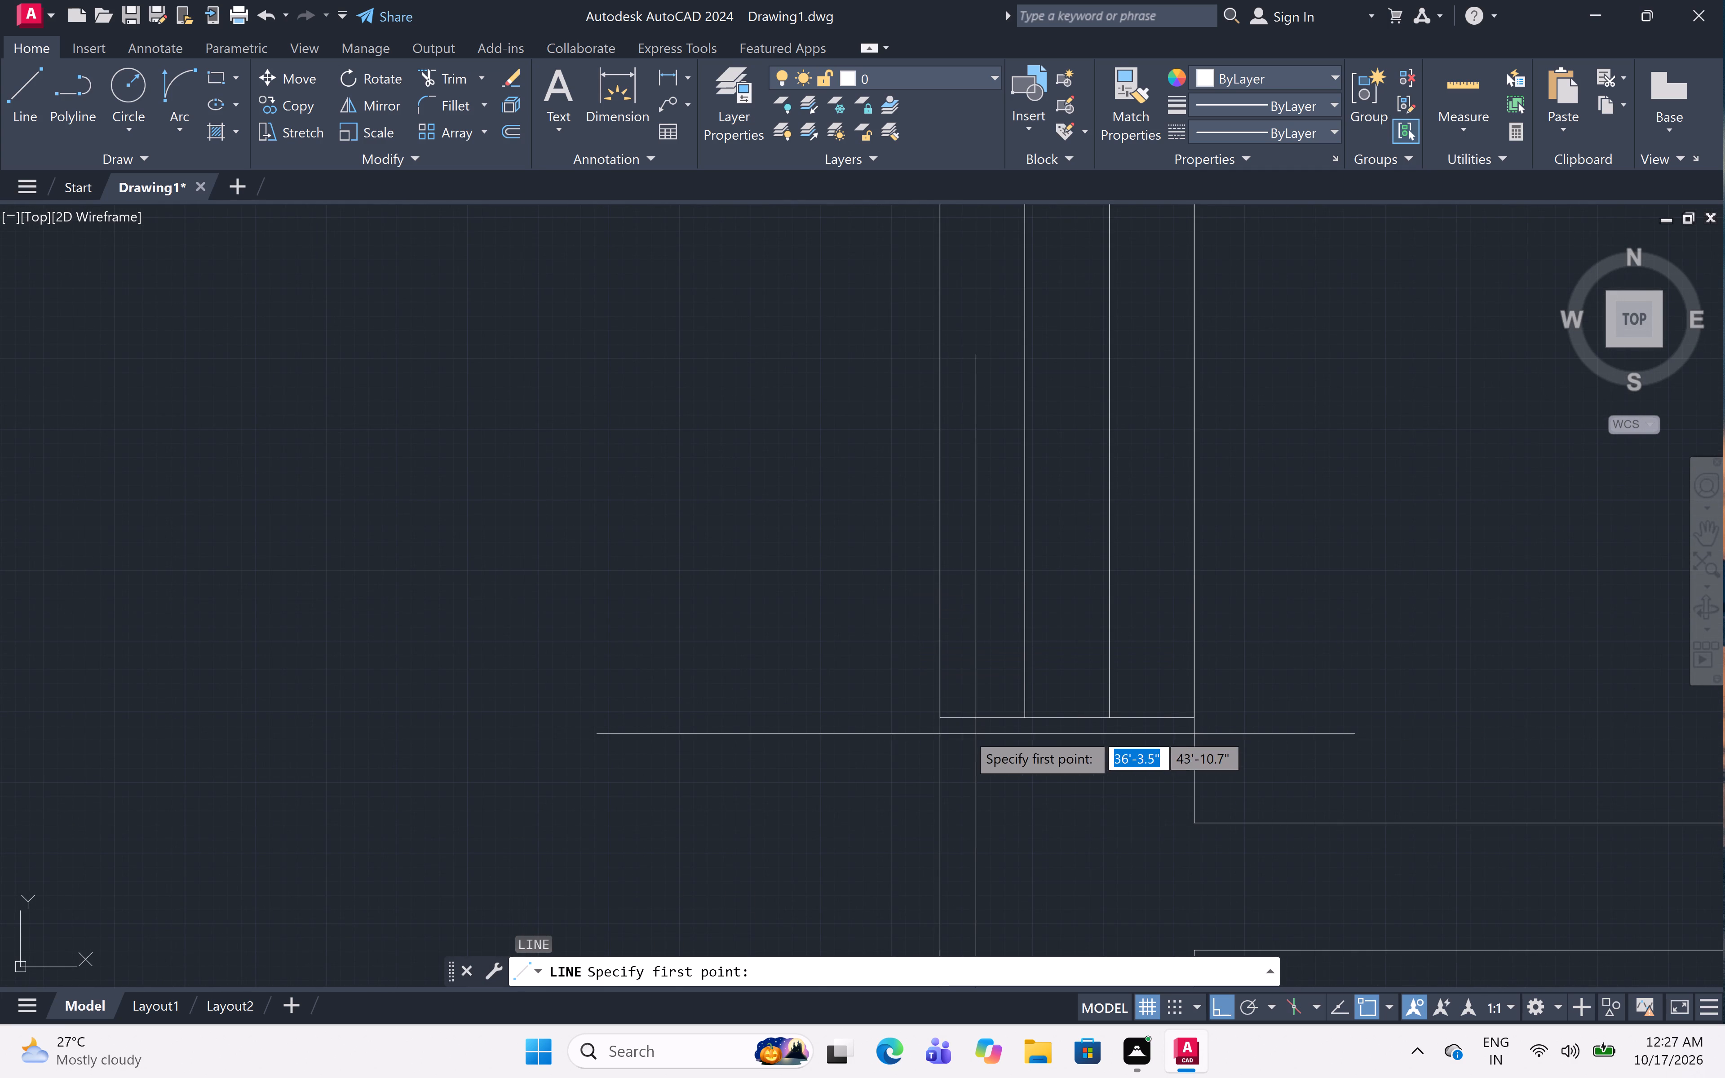
left_click(943, 716)
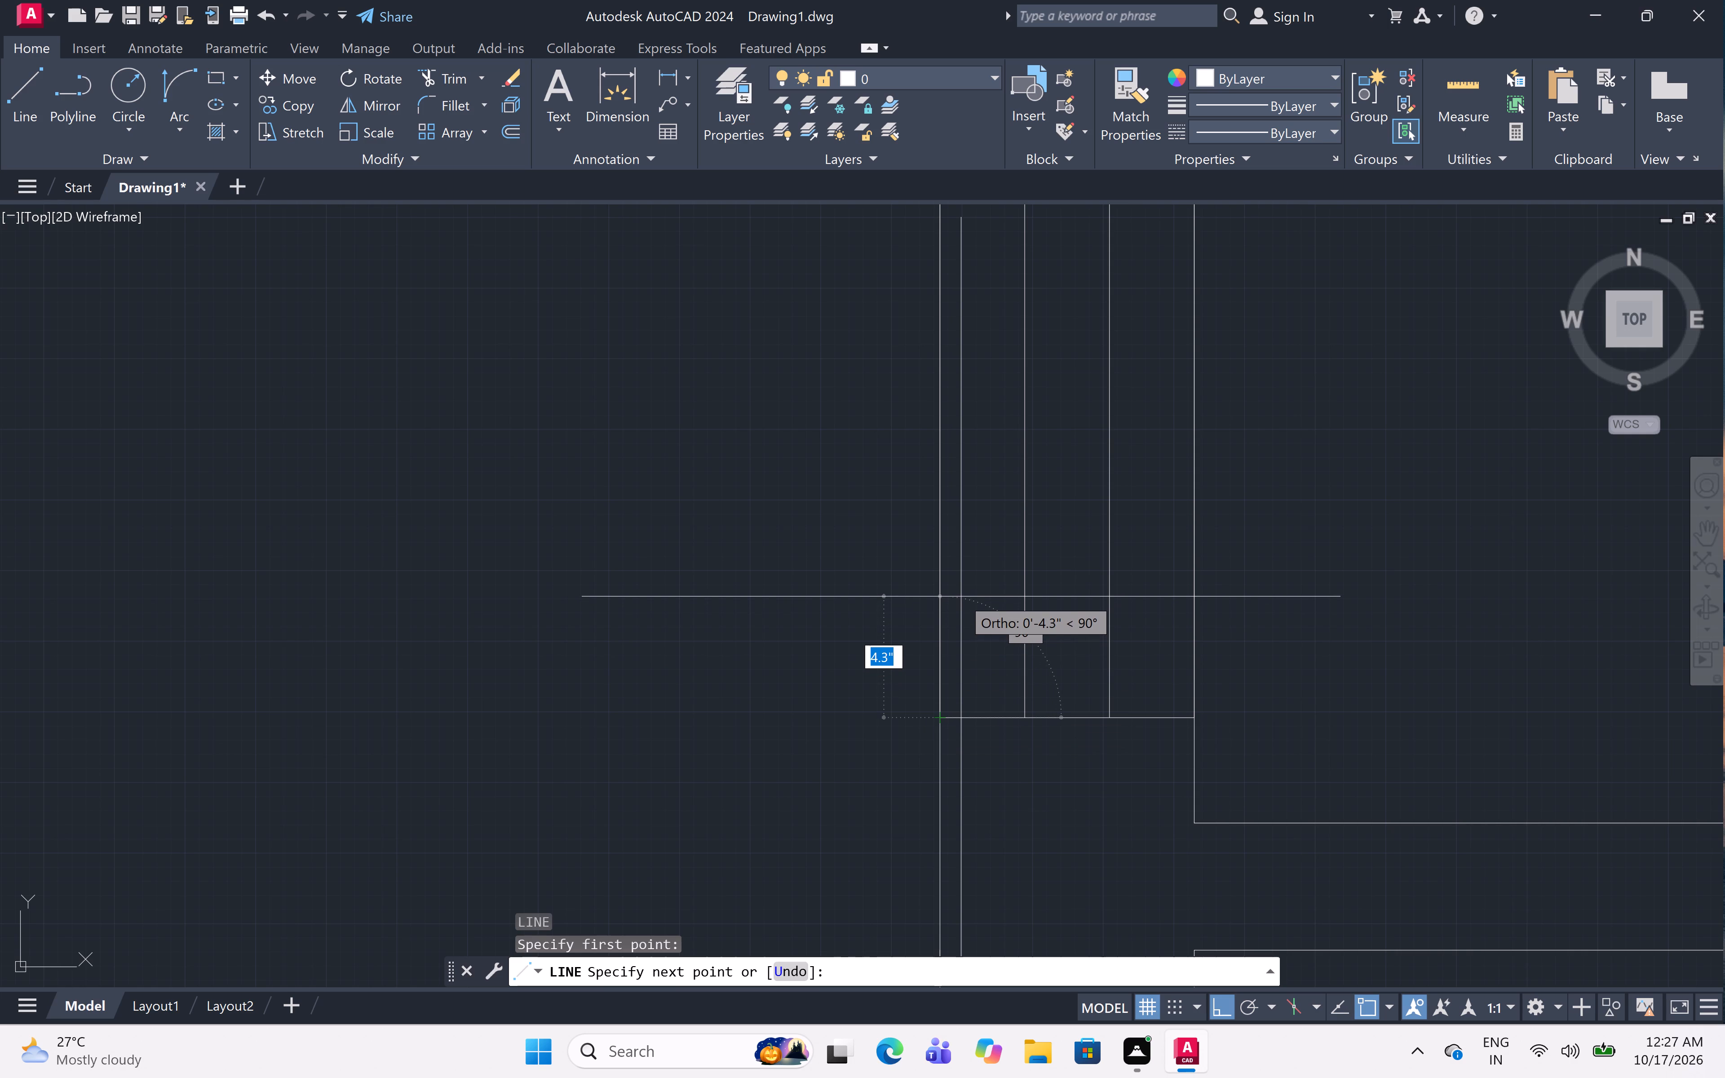
left_click(961, 598)
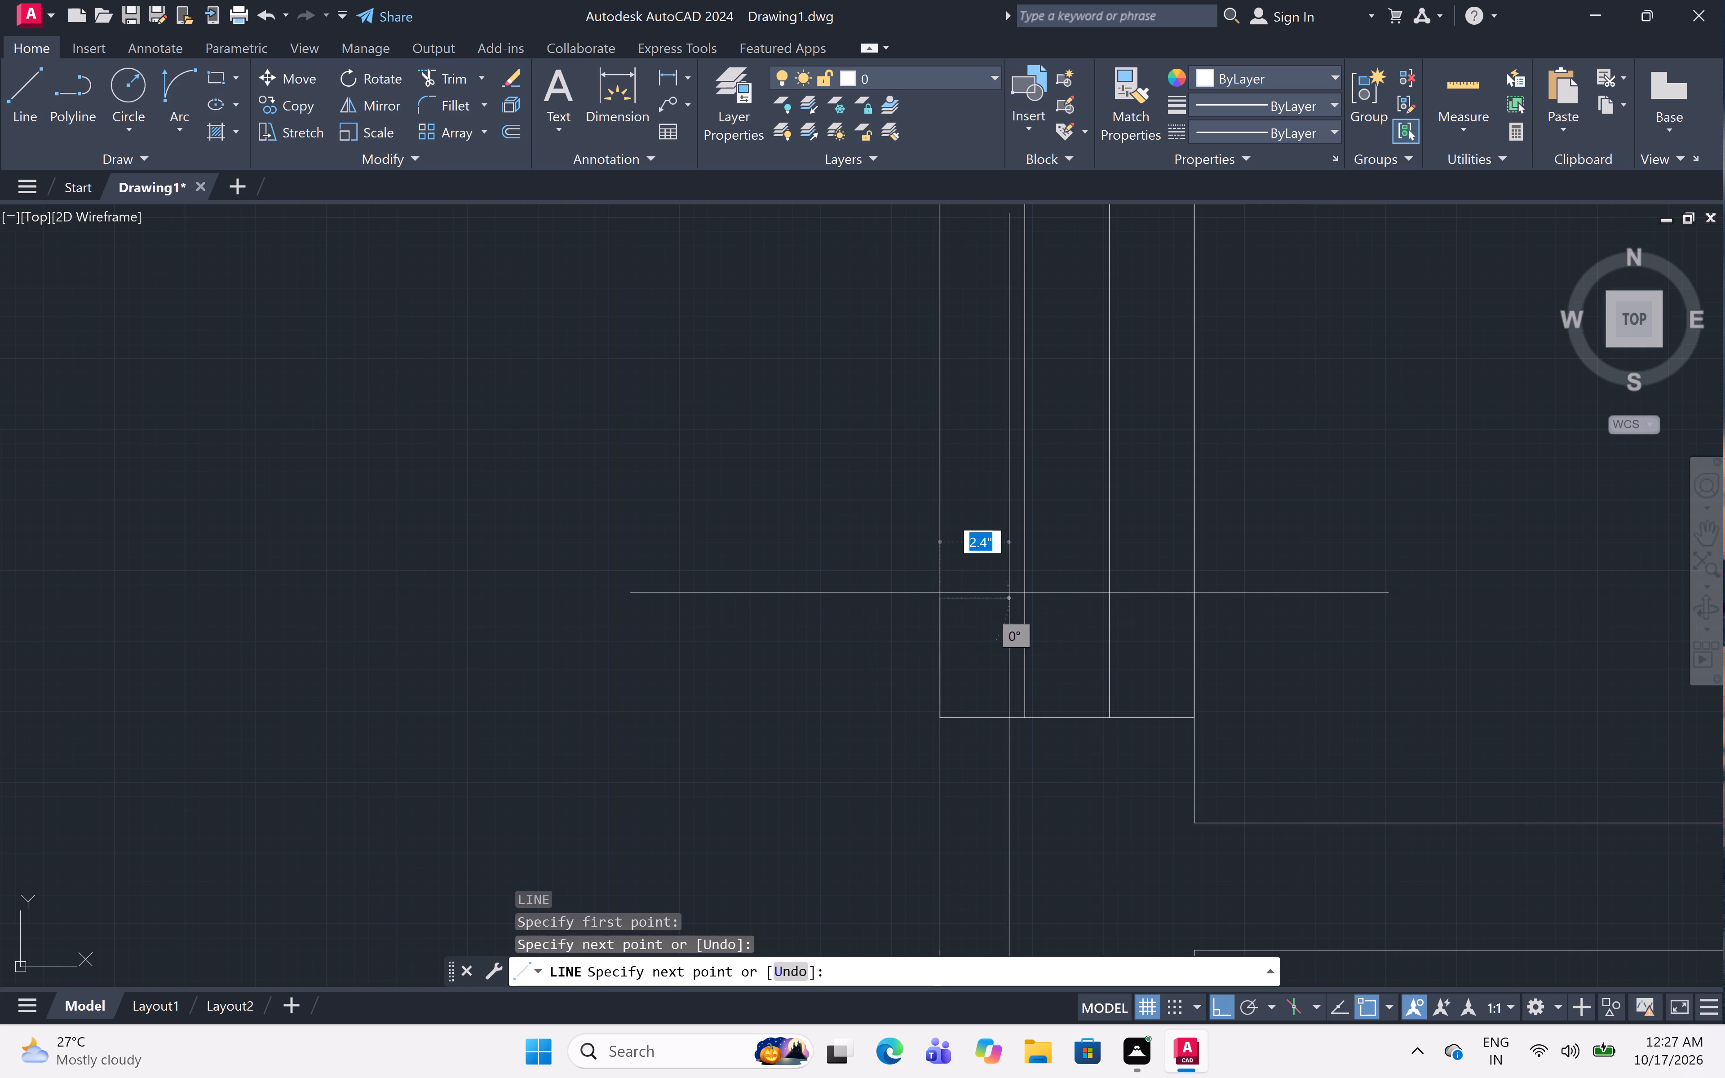
left_click(1193, 599)
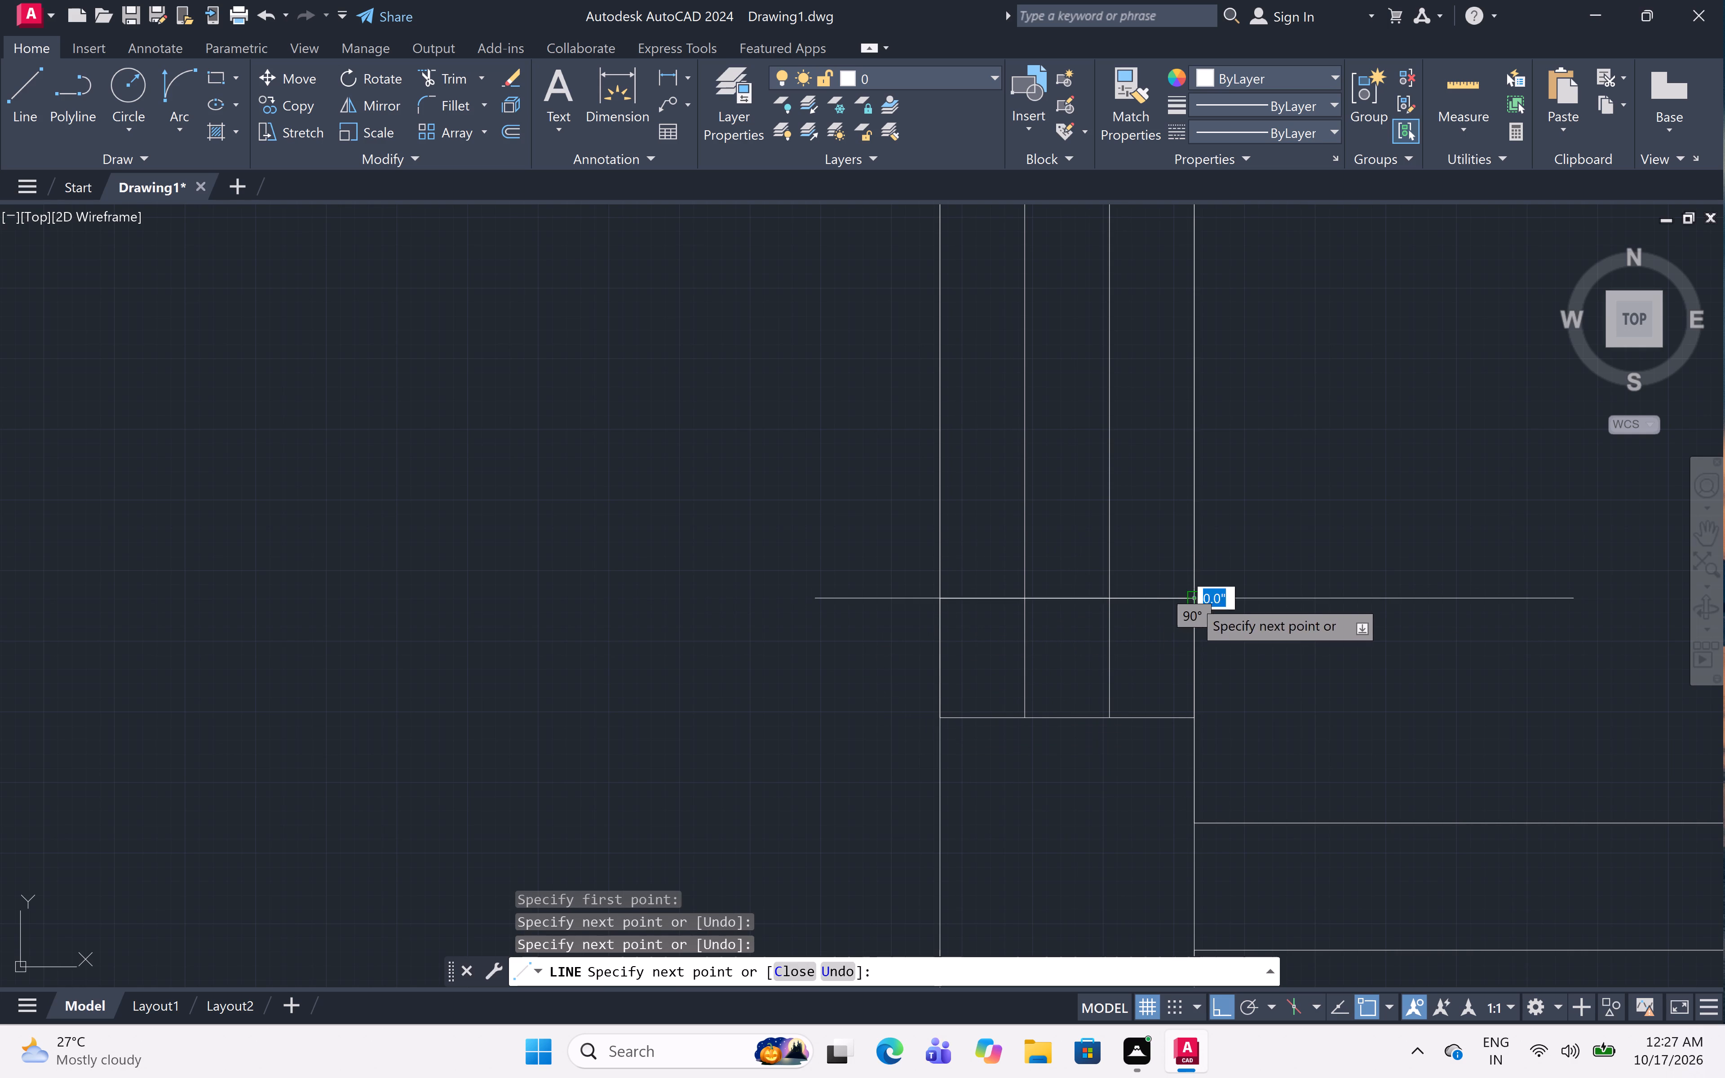
left_click(1190, 719)
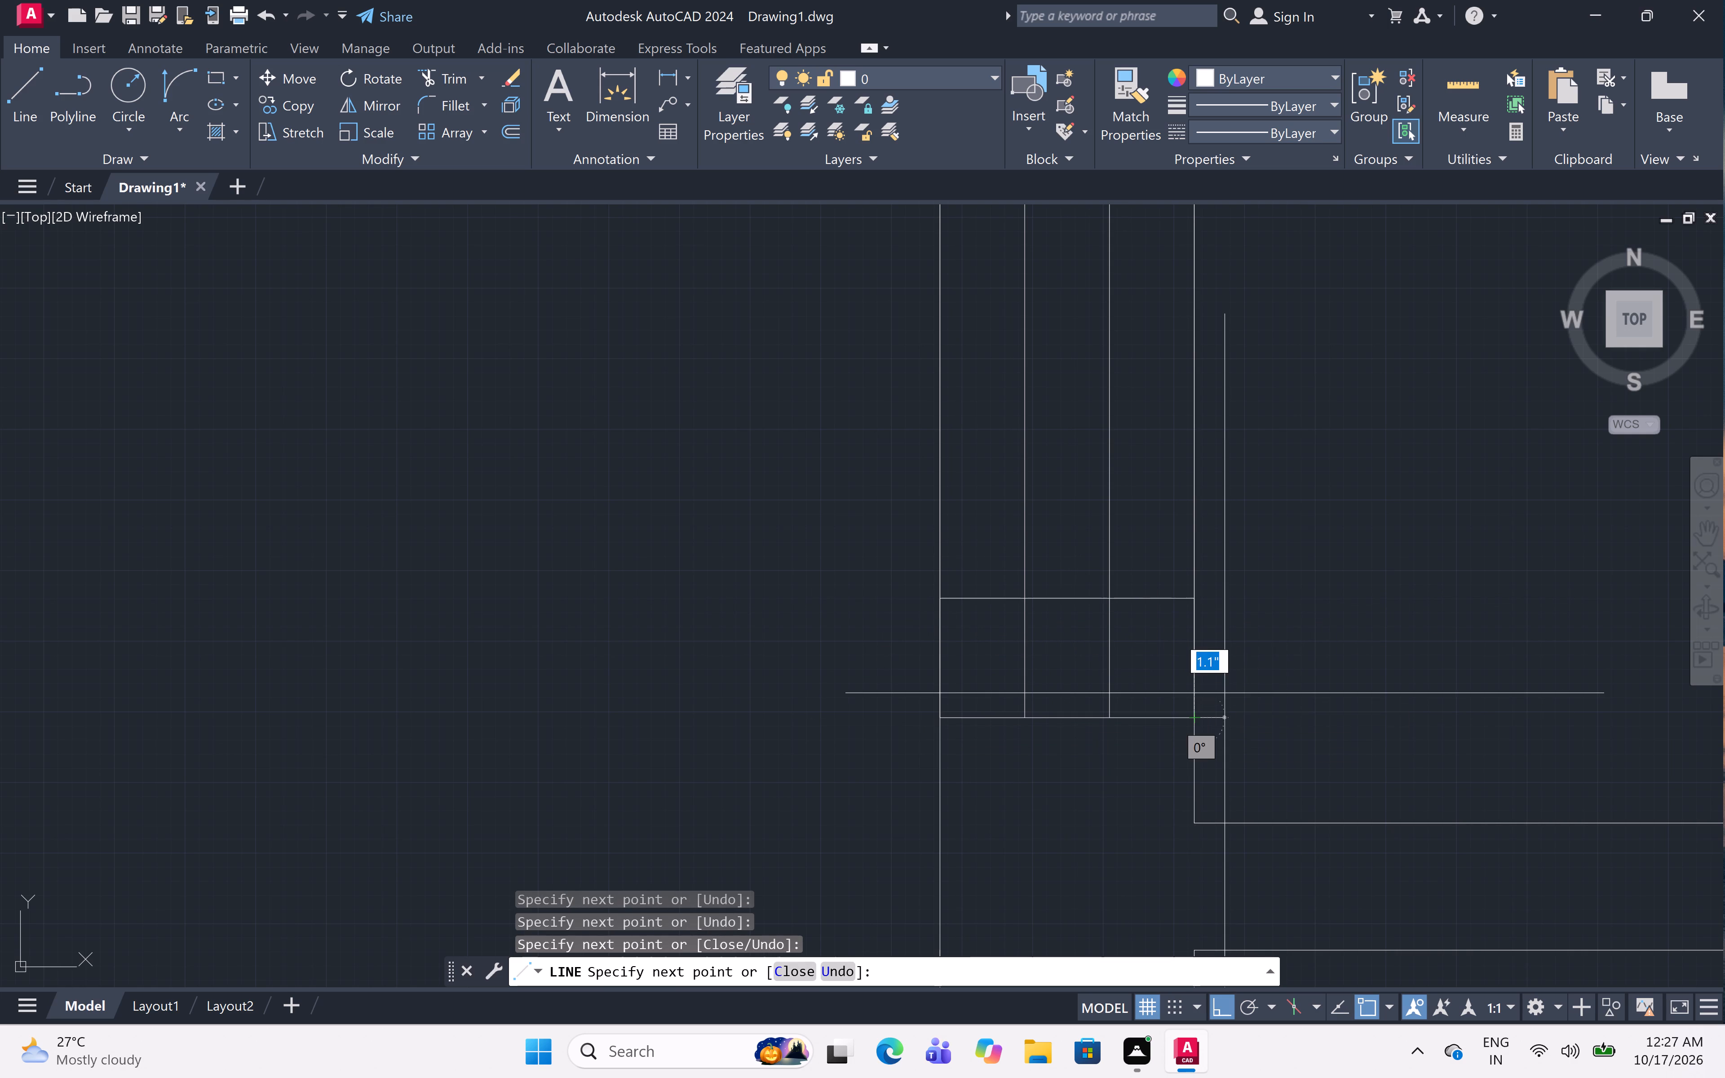
key("Escape")
Trim the two inner vertical lines out of the end blocks at the outline's lower and upper ends.
key("t")
key("r")
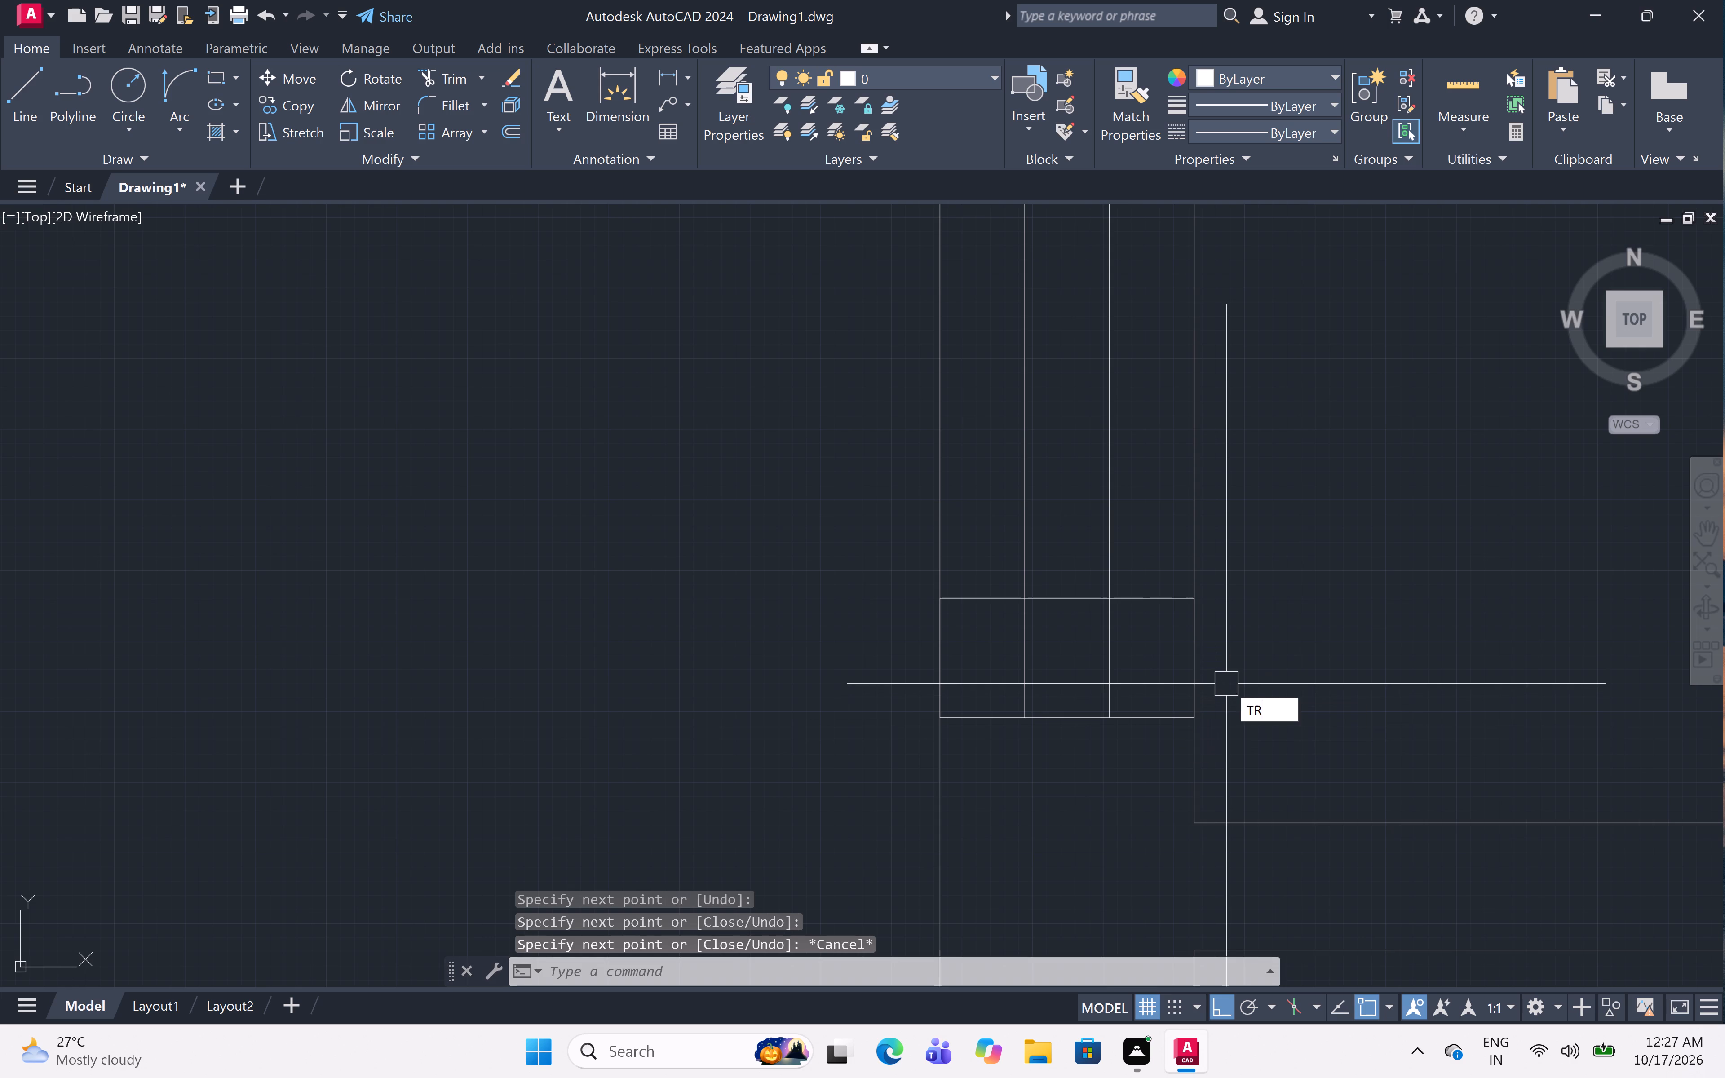
key("space")
left_click(1106, 640)
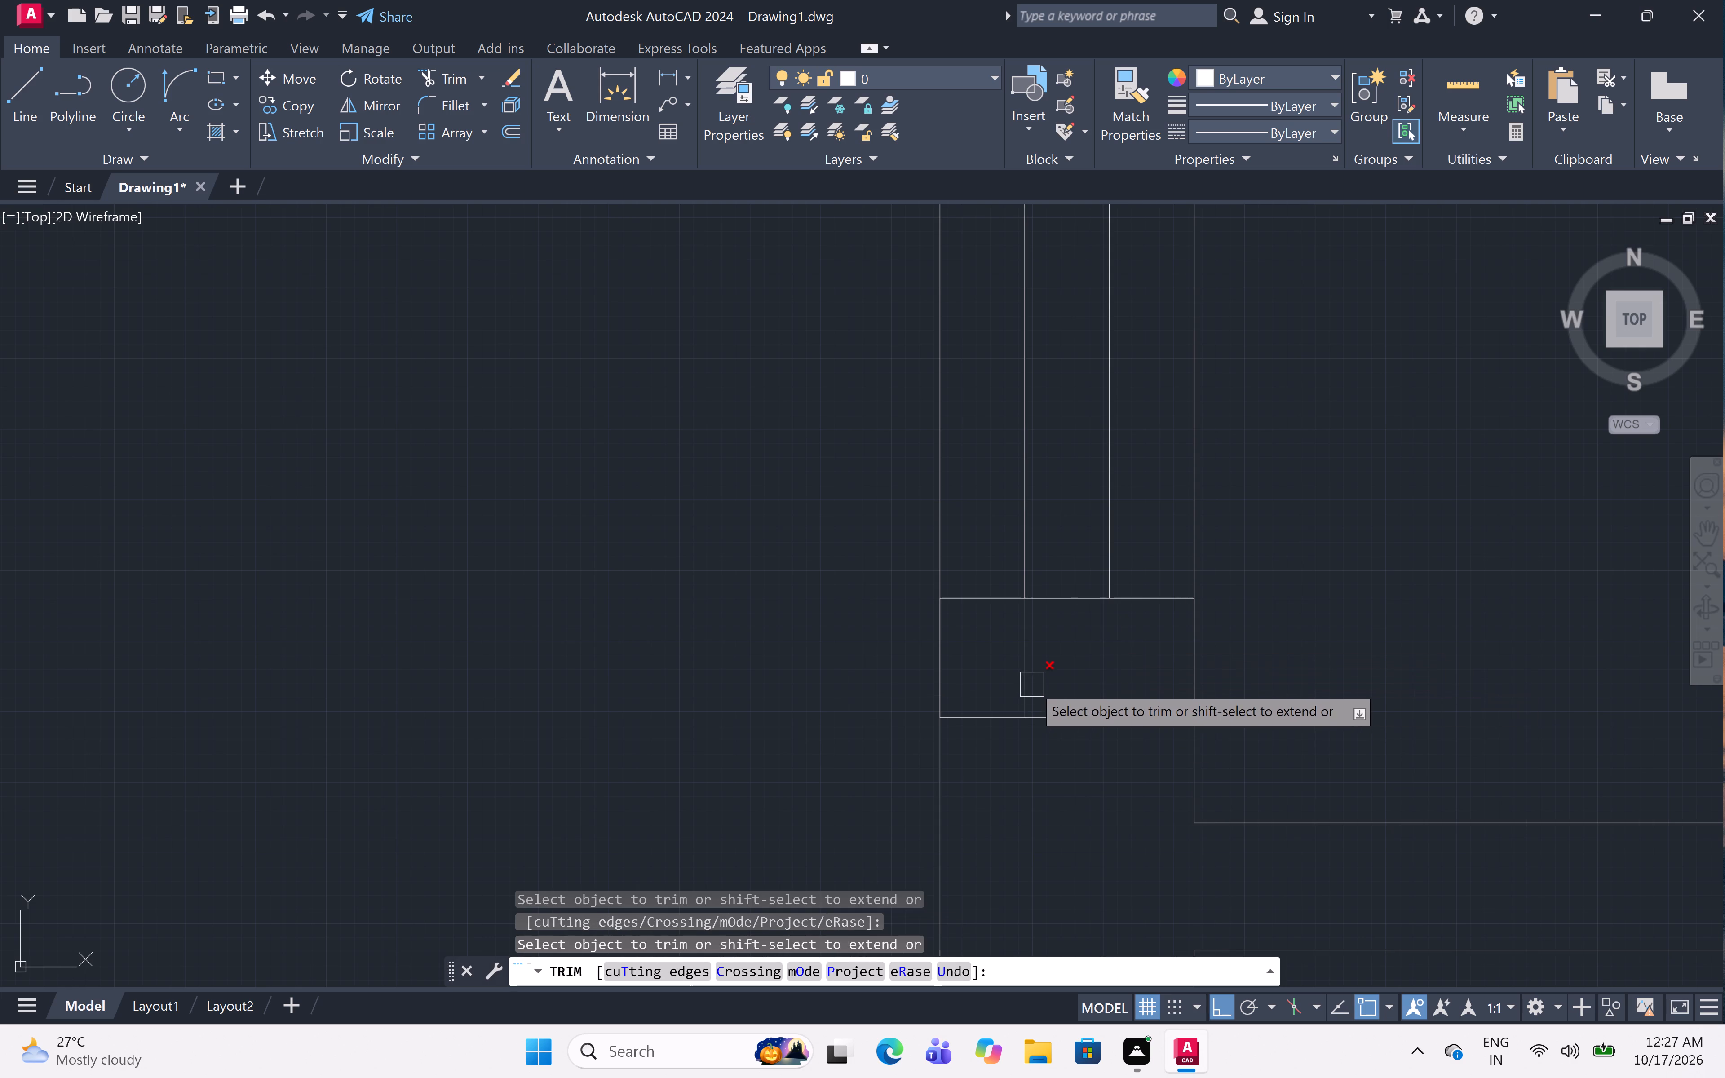
left_click(1032, 685)
scroll(1044, 676, "down", 5)
scroll(1052, 516, "up", 5)
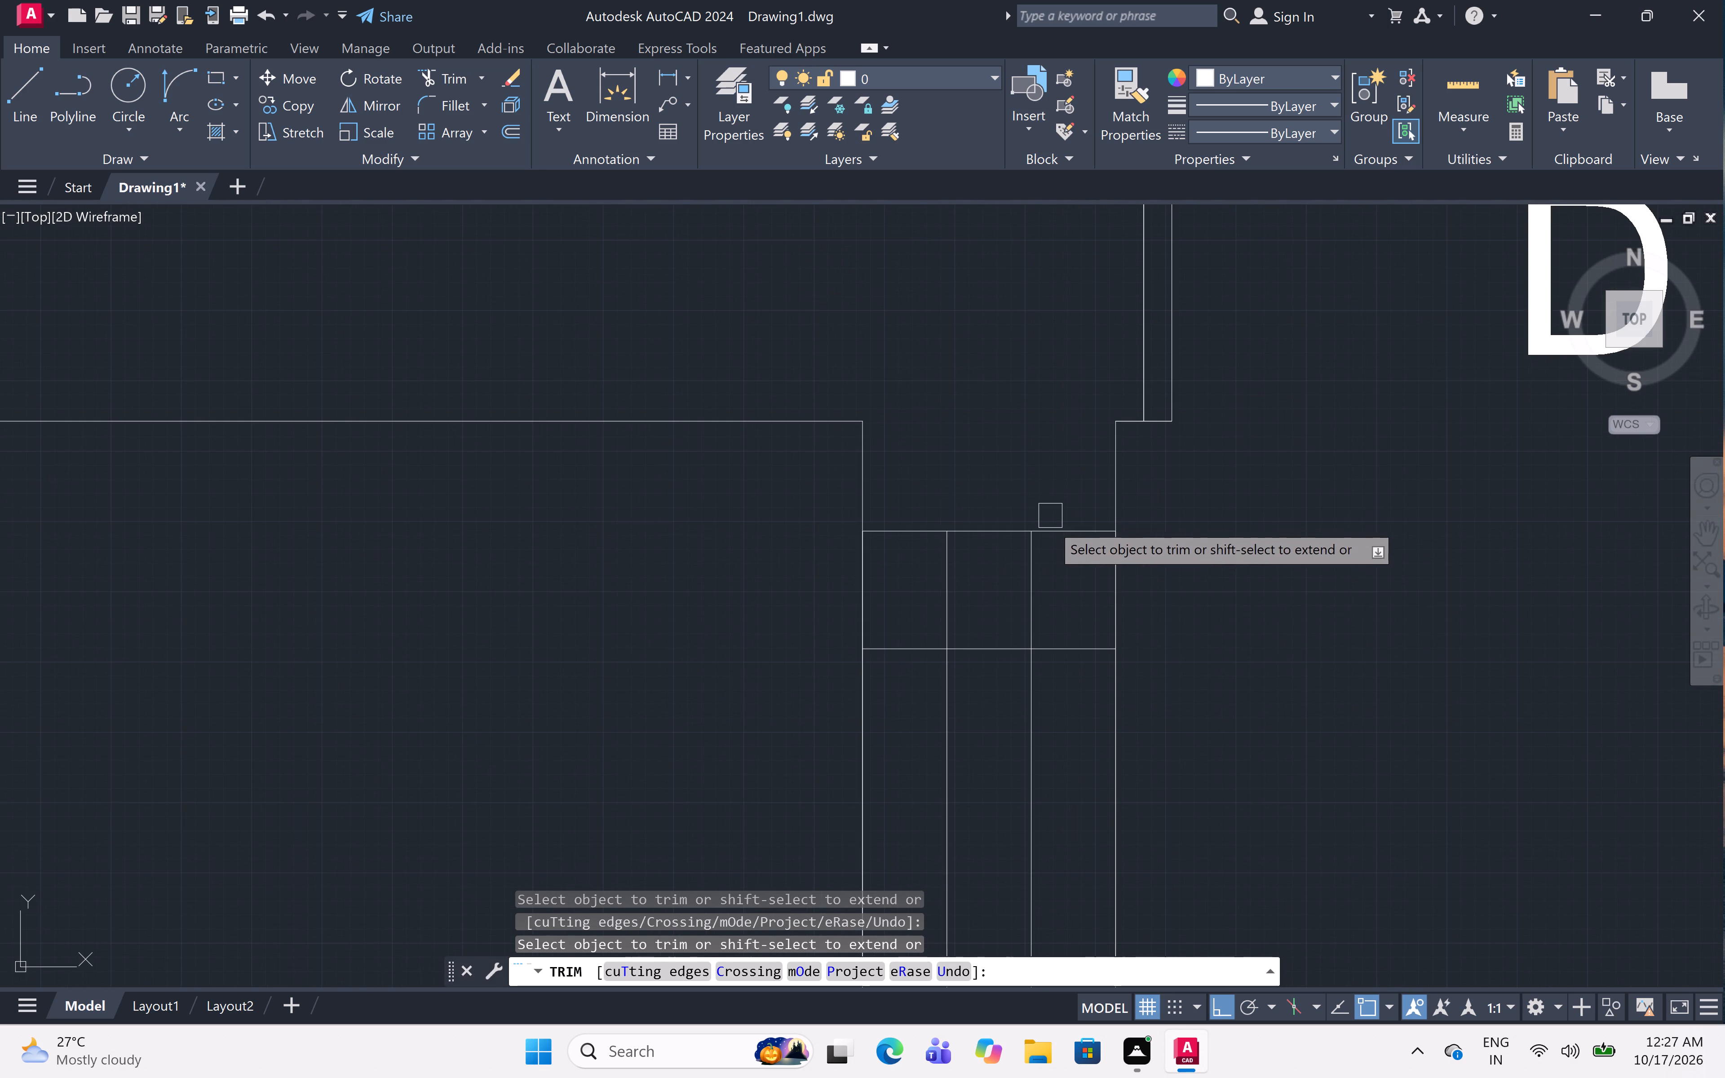
left_click(1028, 583)
left_click(952, 594)
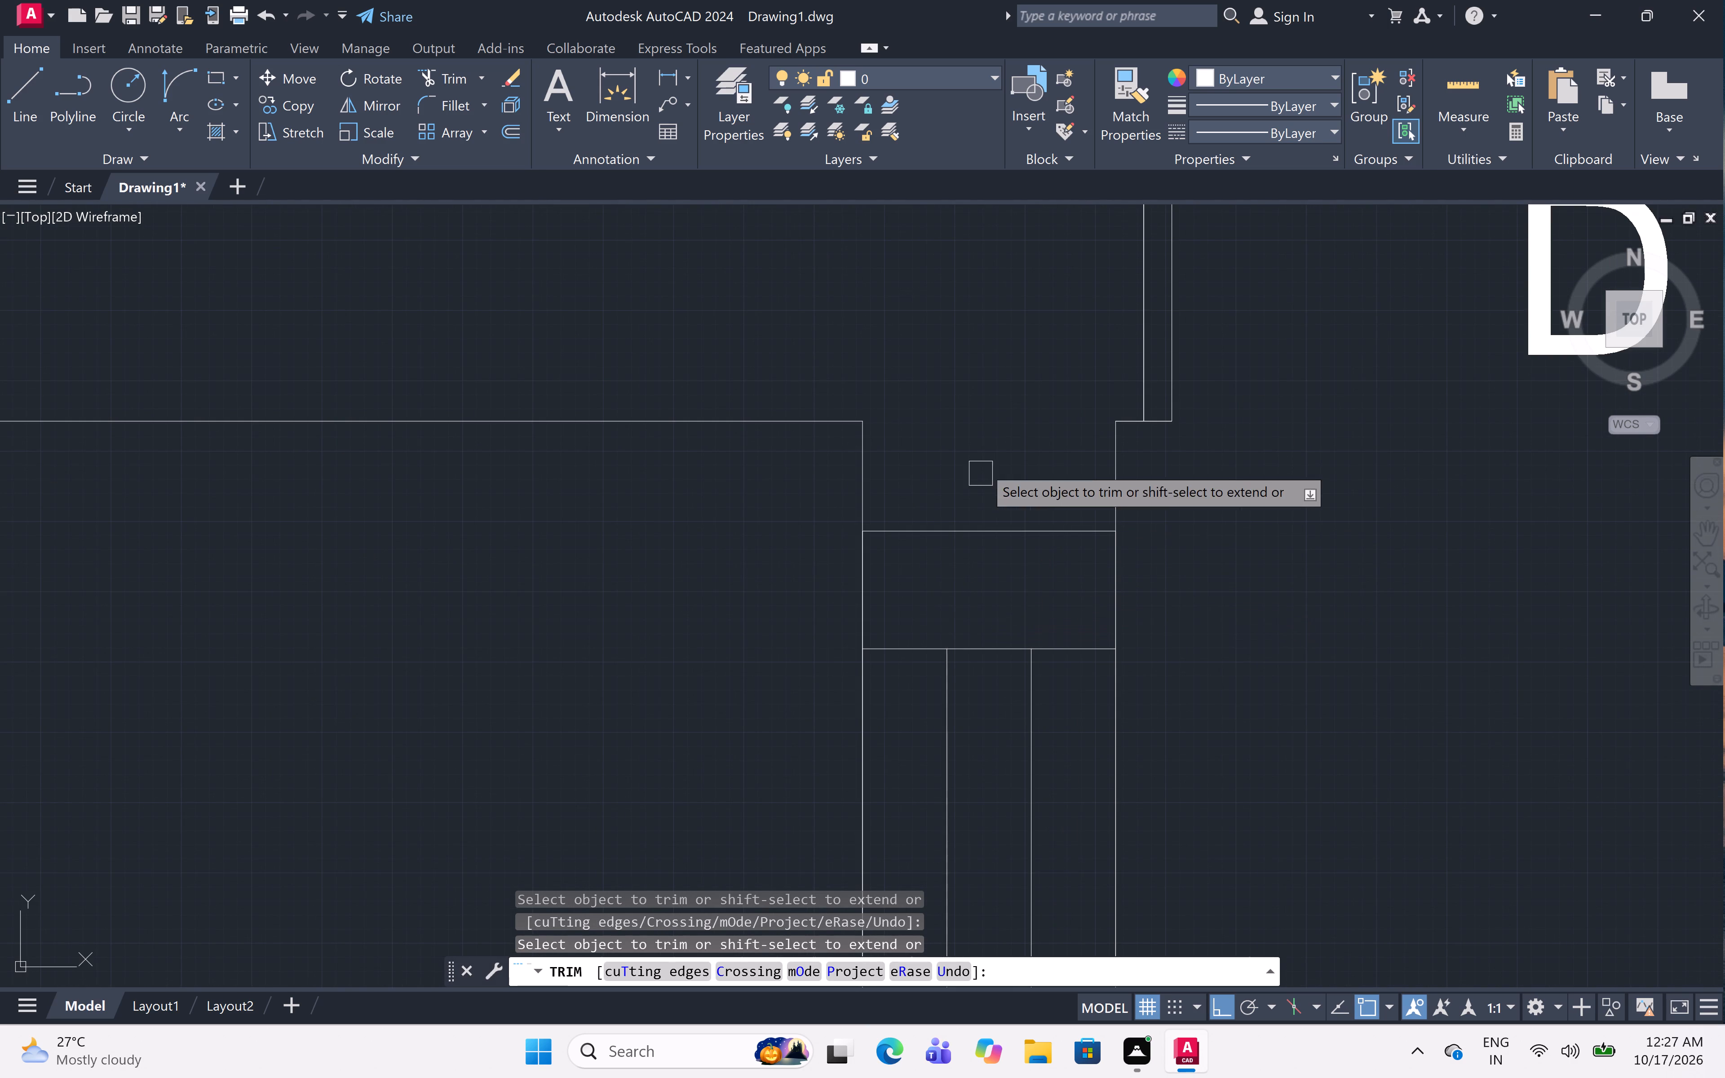
scroll(982, 464, "down", 3)
key("Escape")
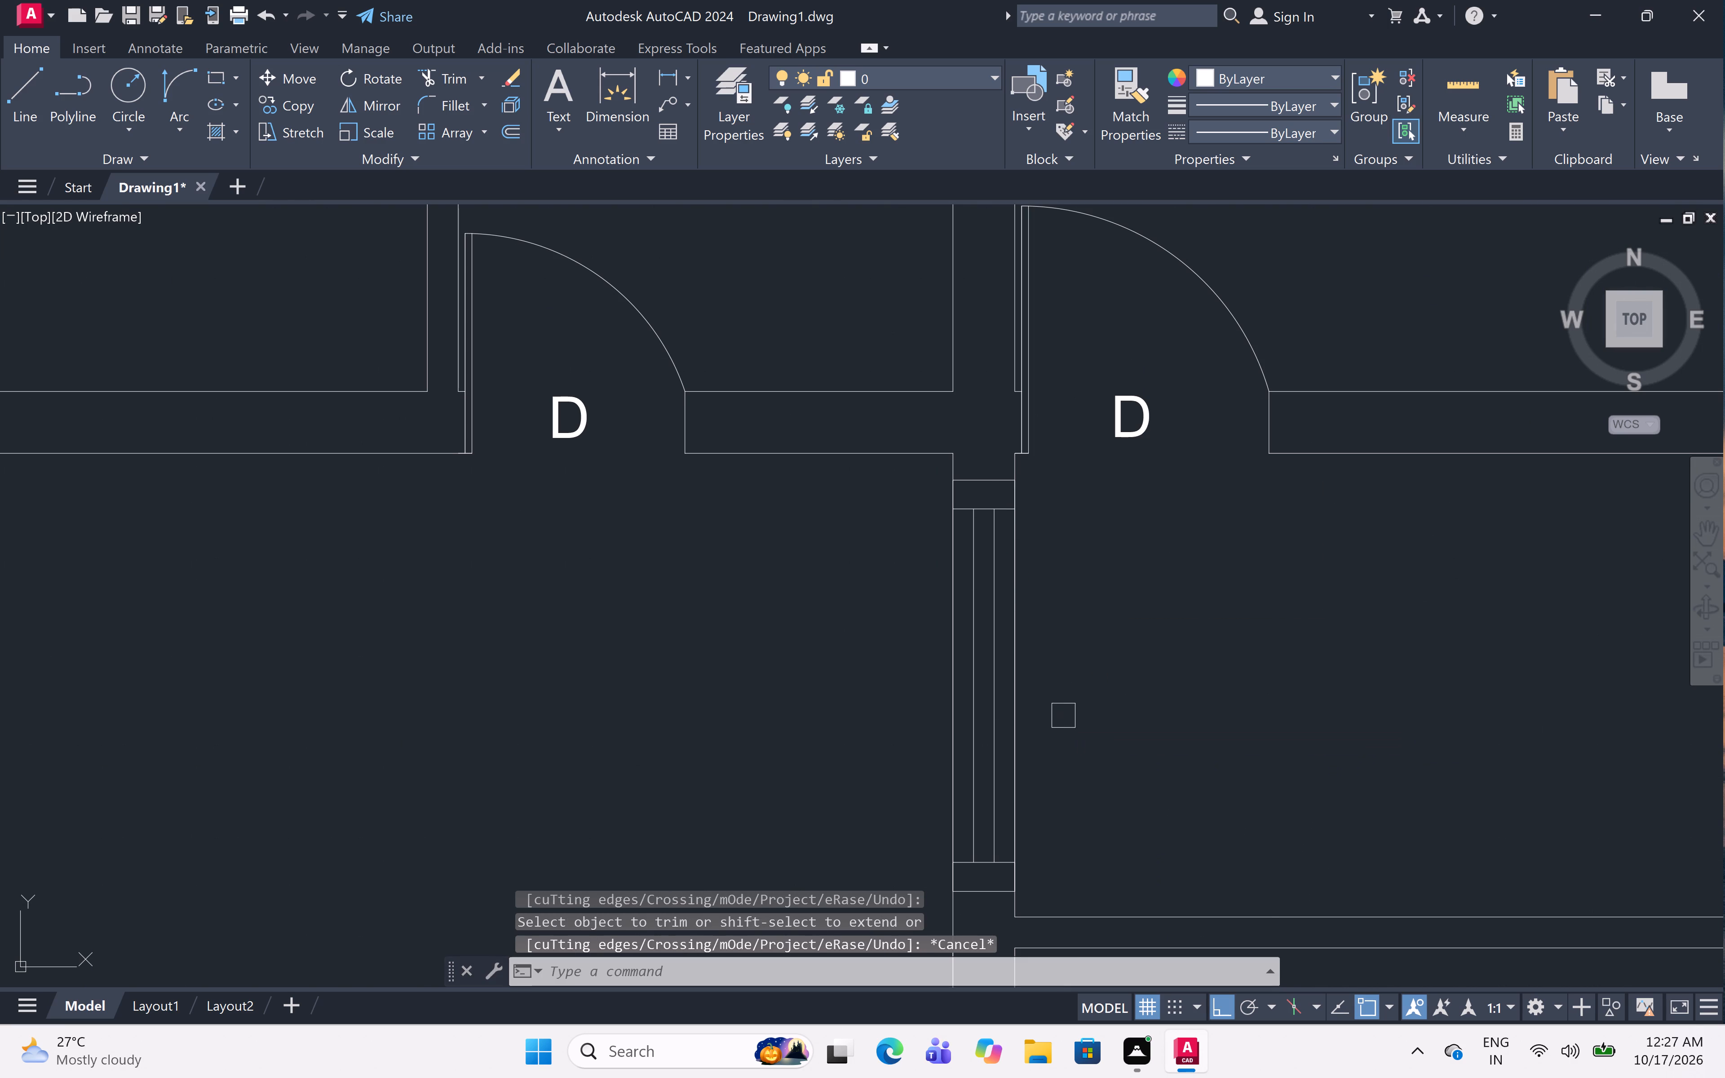
Draw a horizontal line across the full width of the outline at mid-height.
key("l")
key("space")
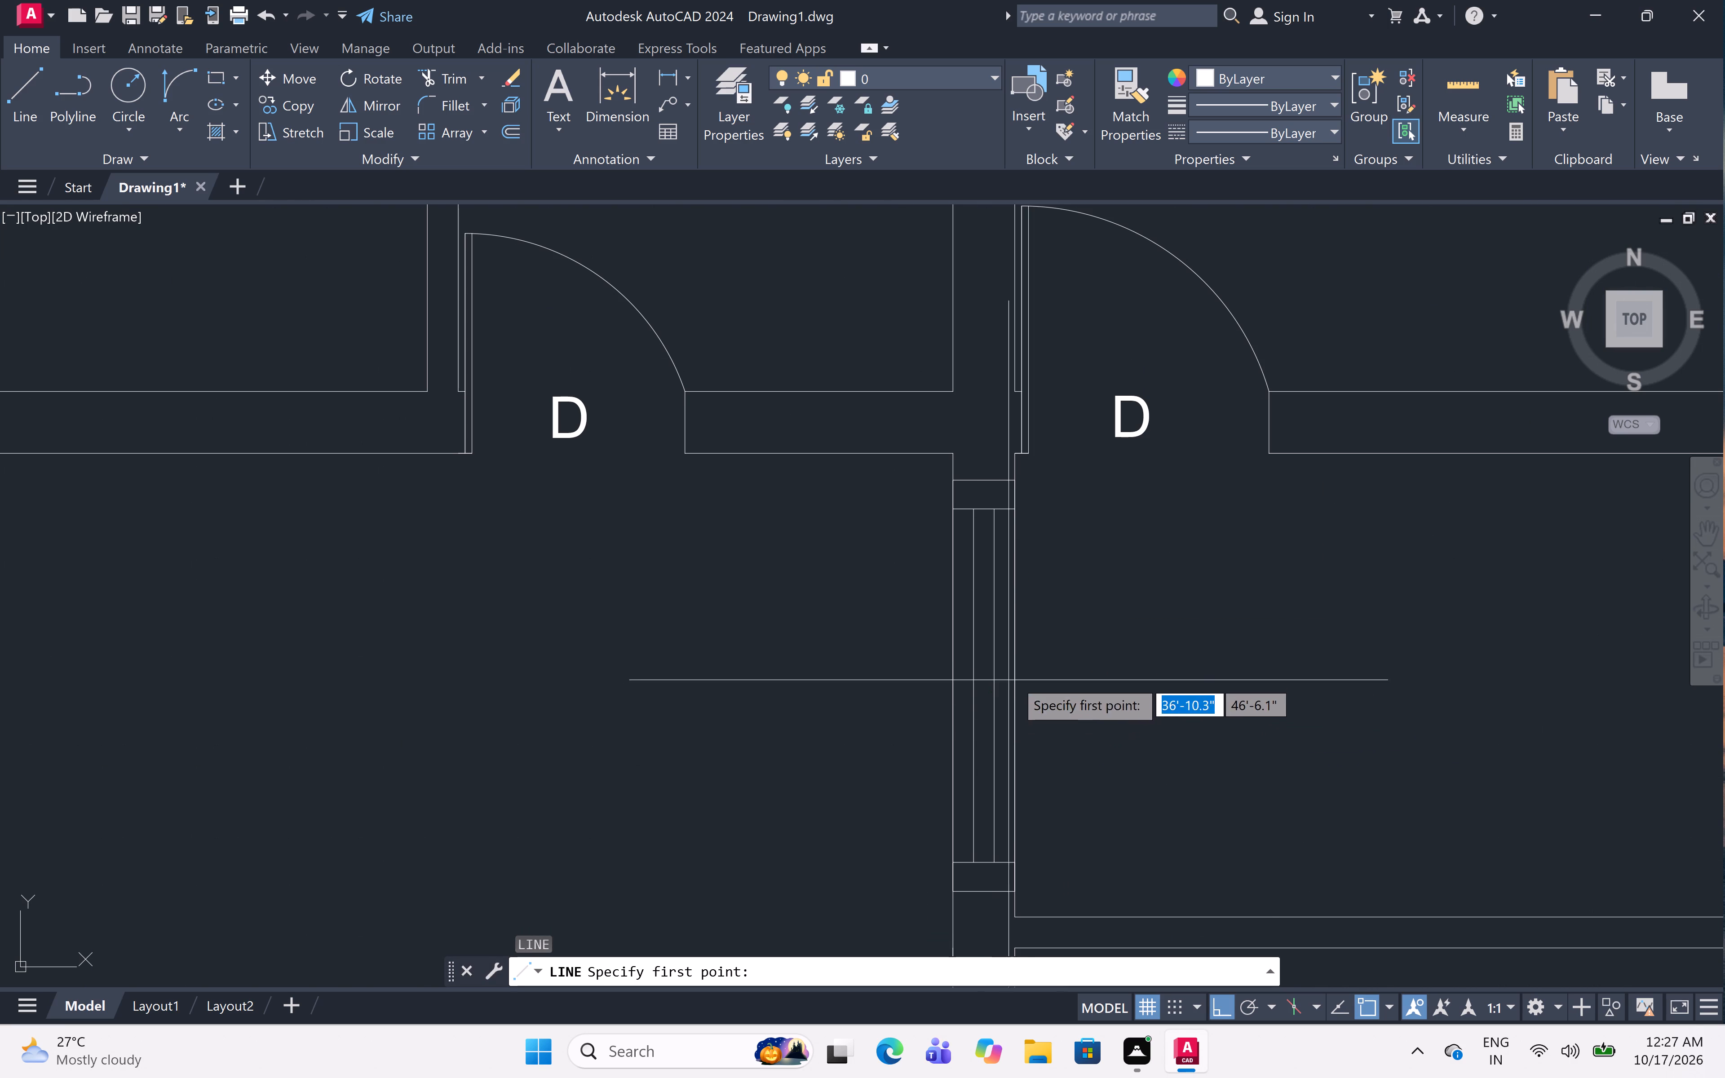
left_click(1019, 683)
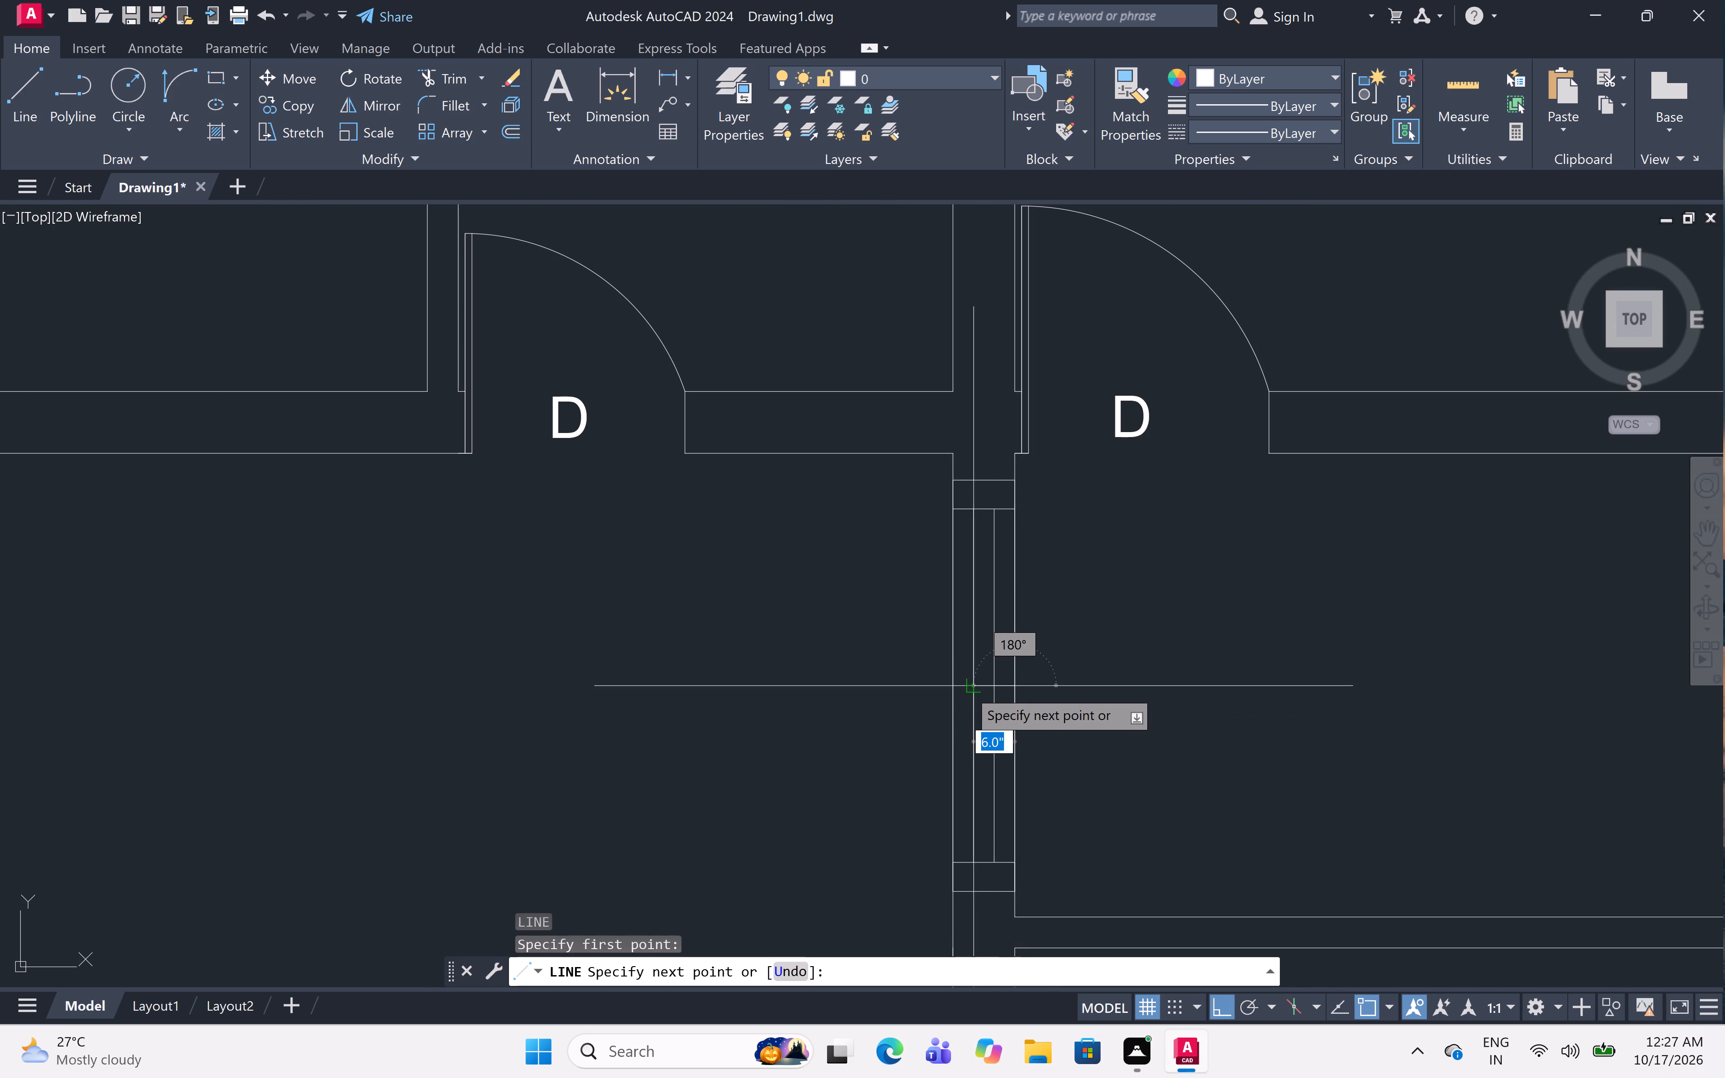
left_click(949, 685)
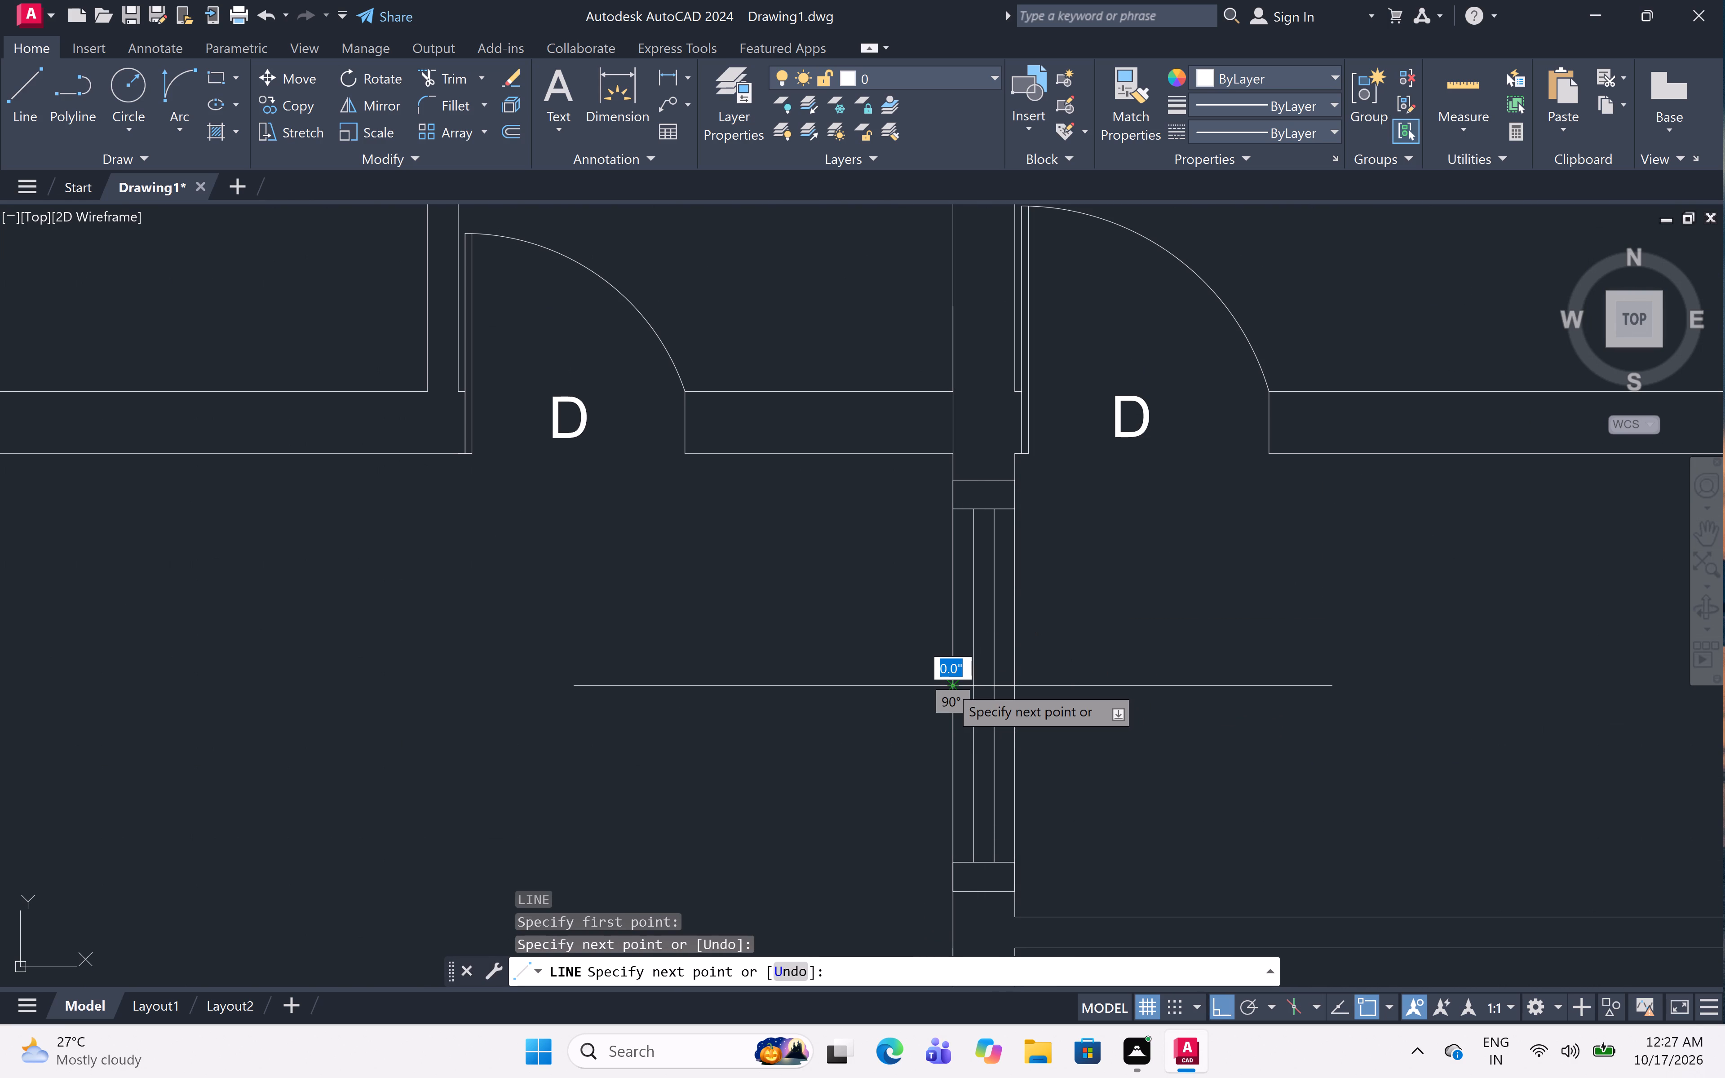
key("Escape")
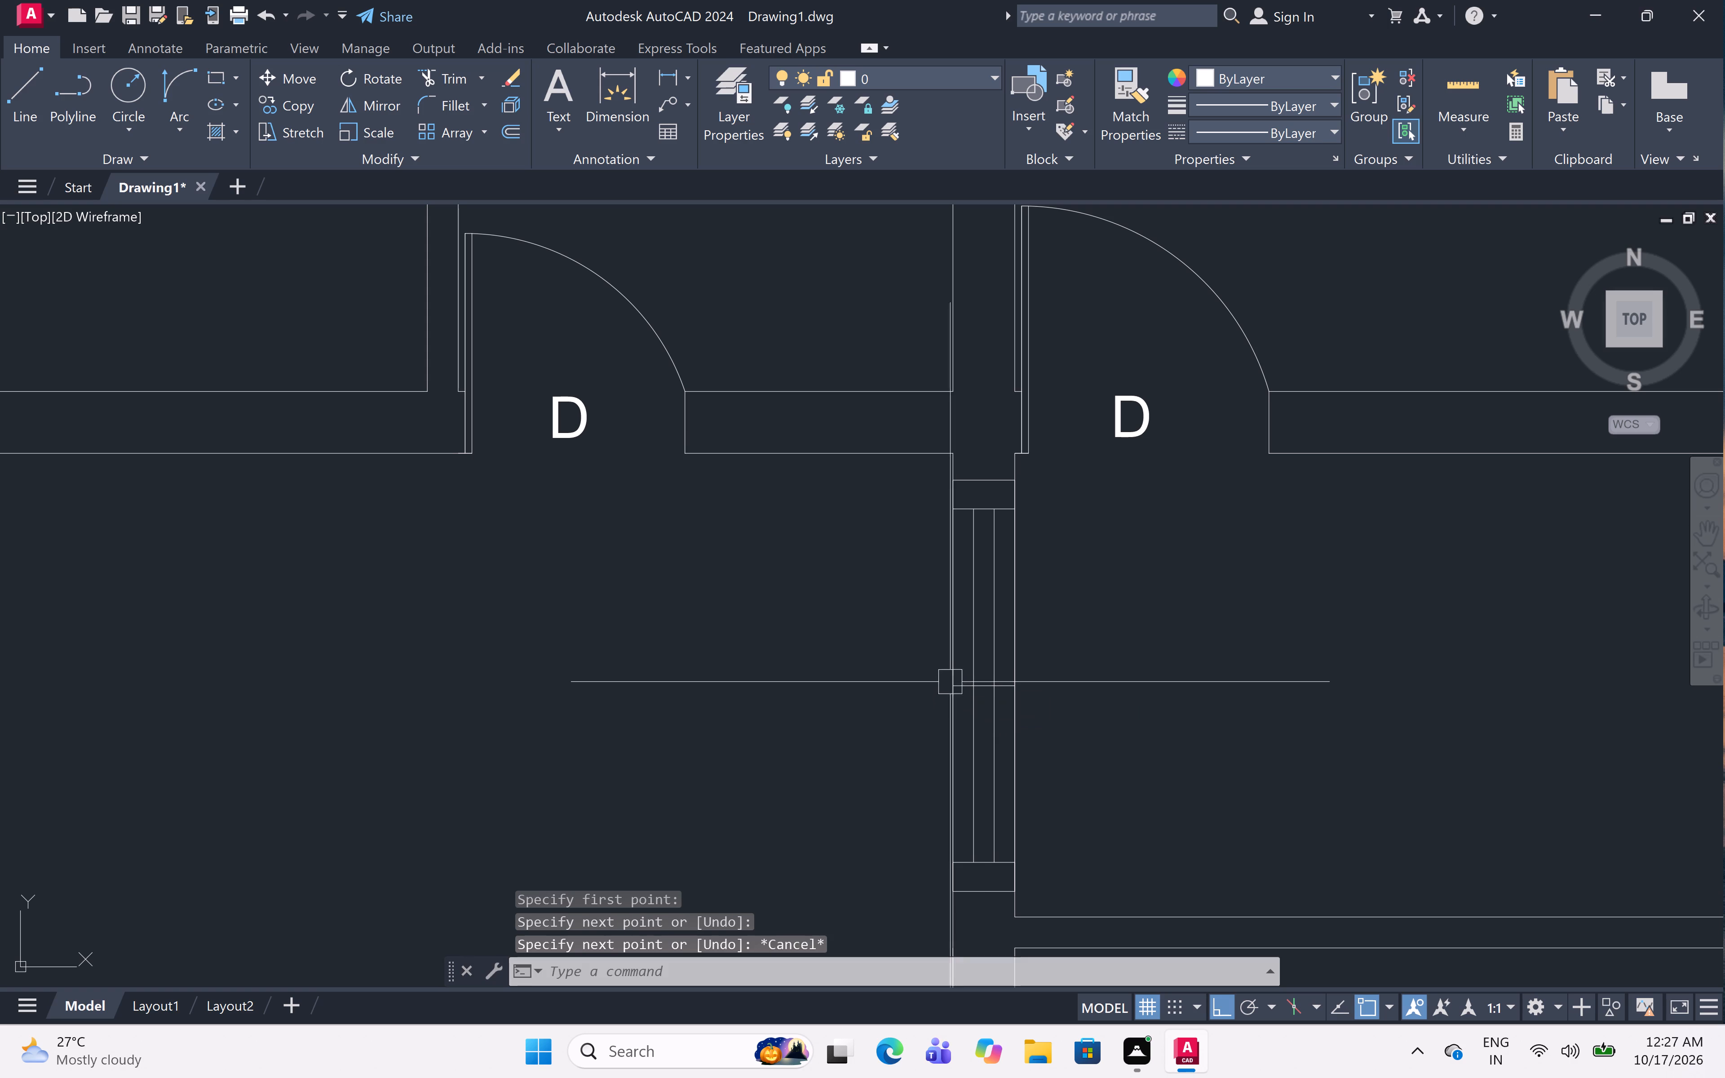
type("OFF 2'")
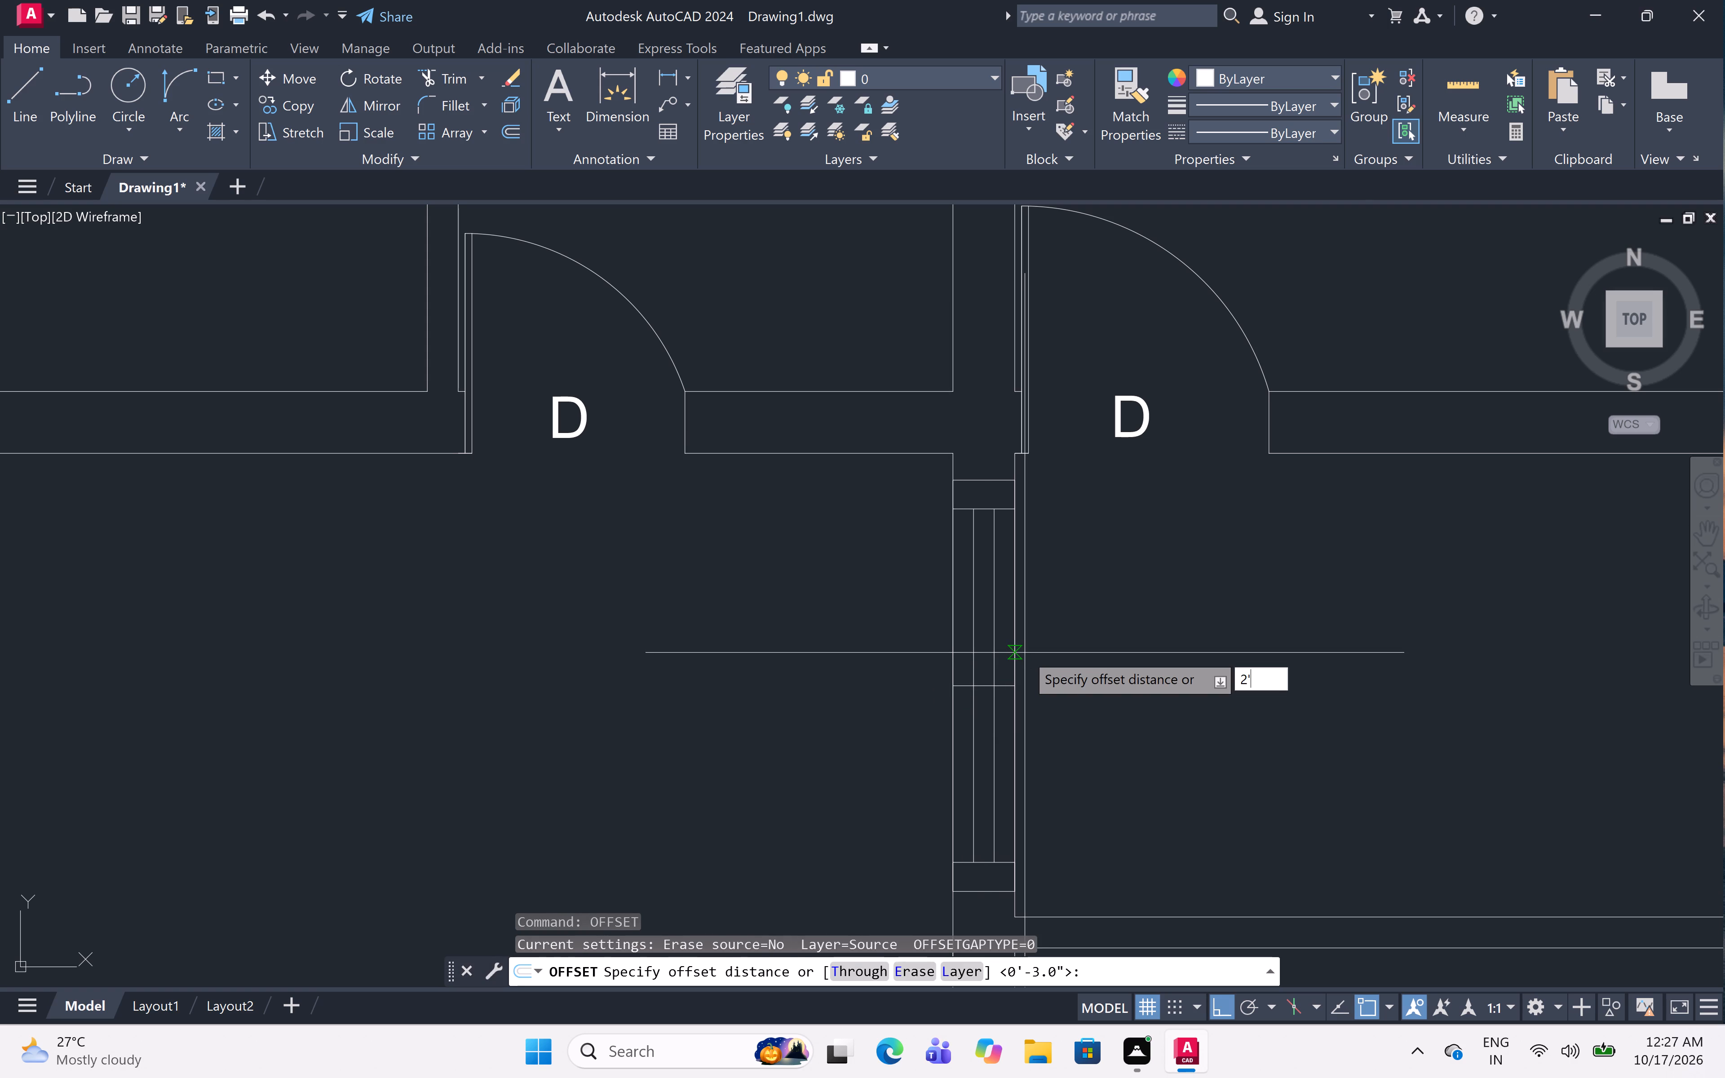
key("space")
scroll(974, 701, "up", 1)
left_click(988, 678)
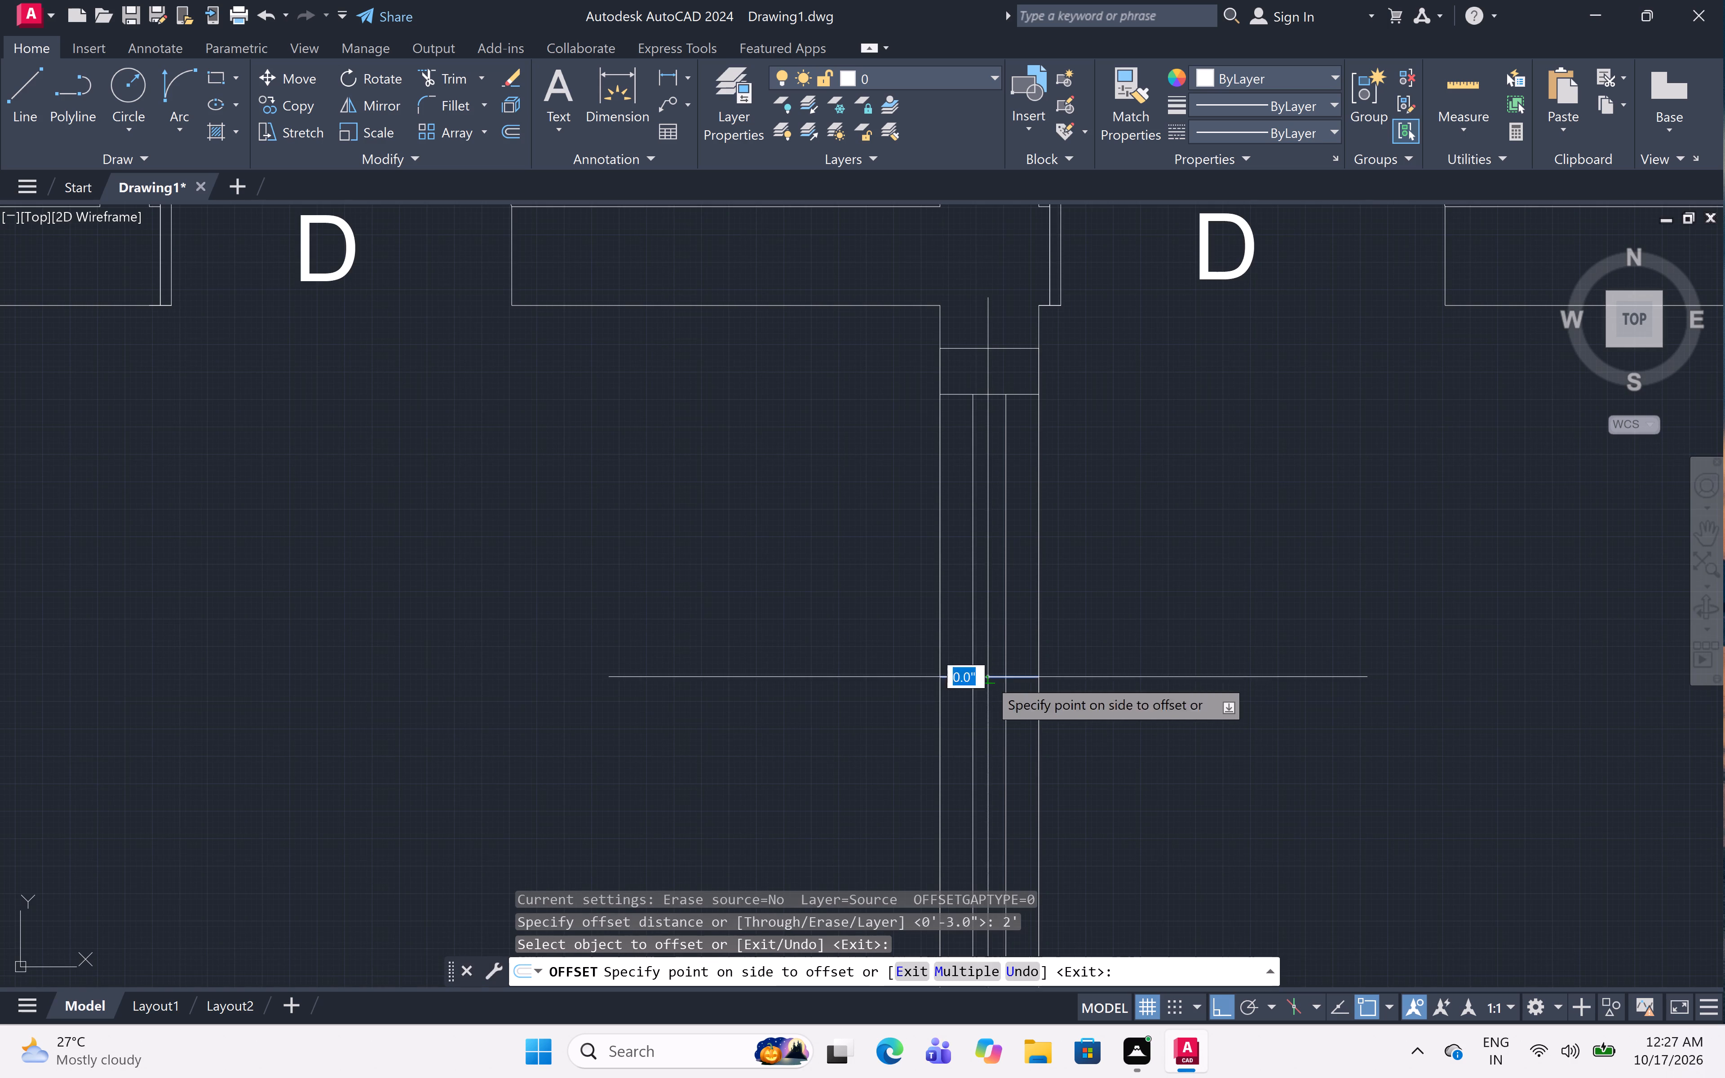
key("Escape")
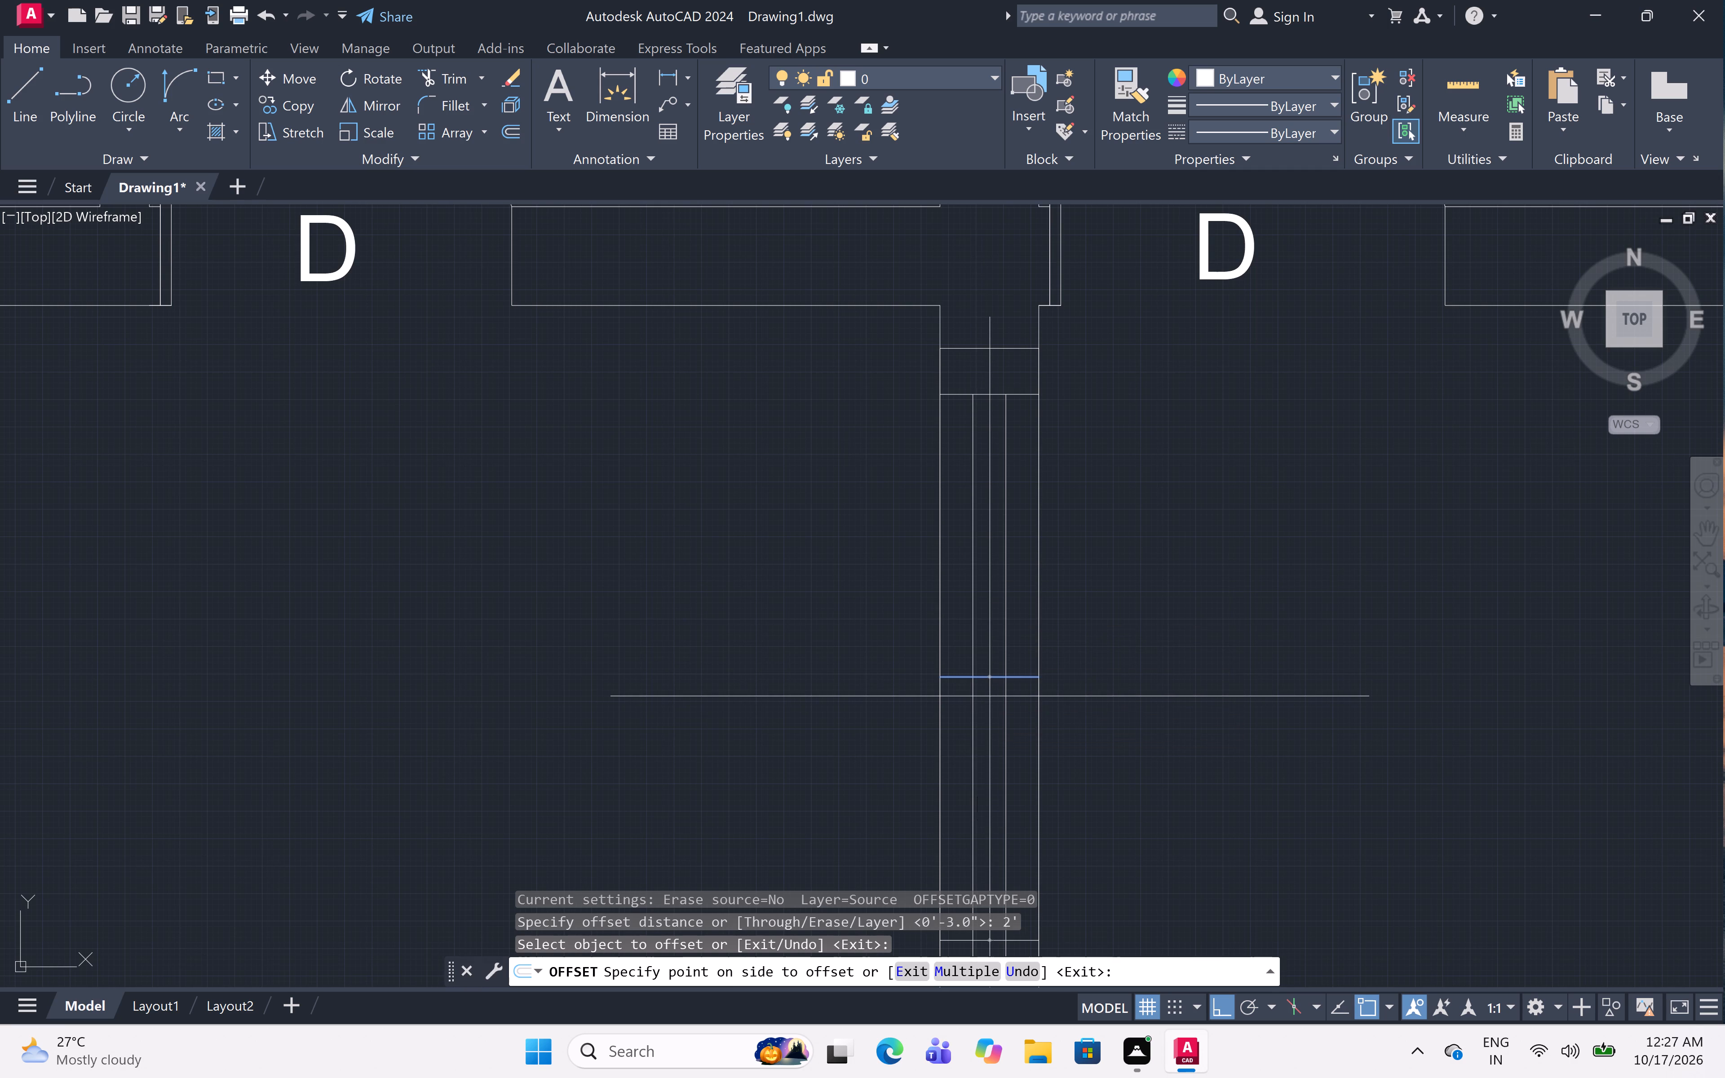
Offset the outline's mid-height horizontal line 1' upward and 1' downward.
type("OFF")
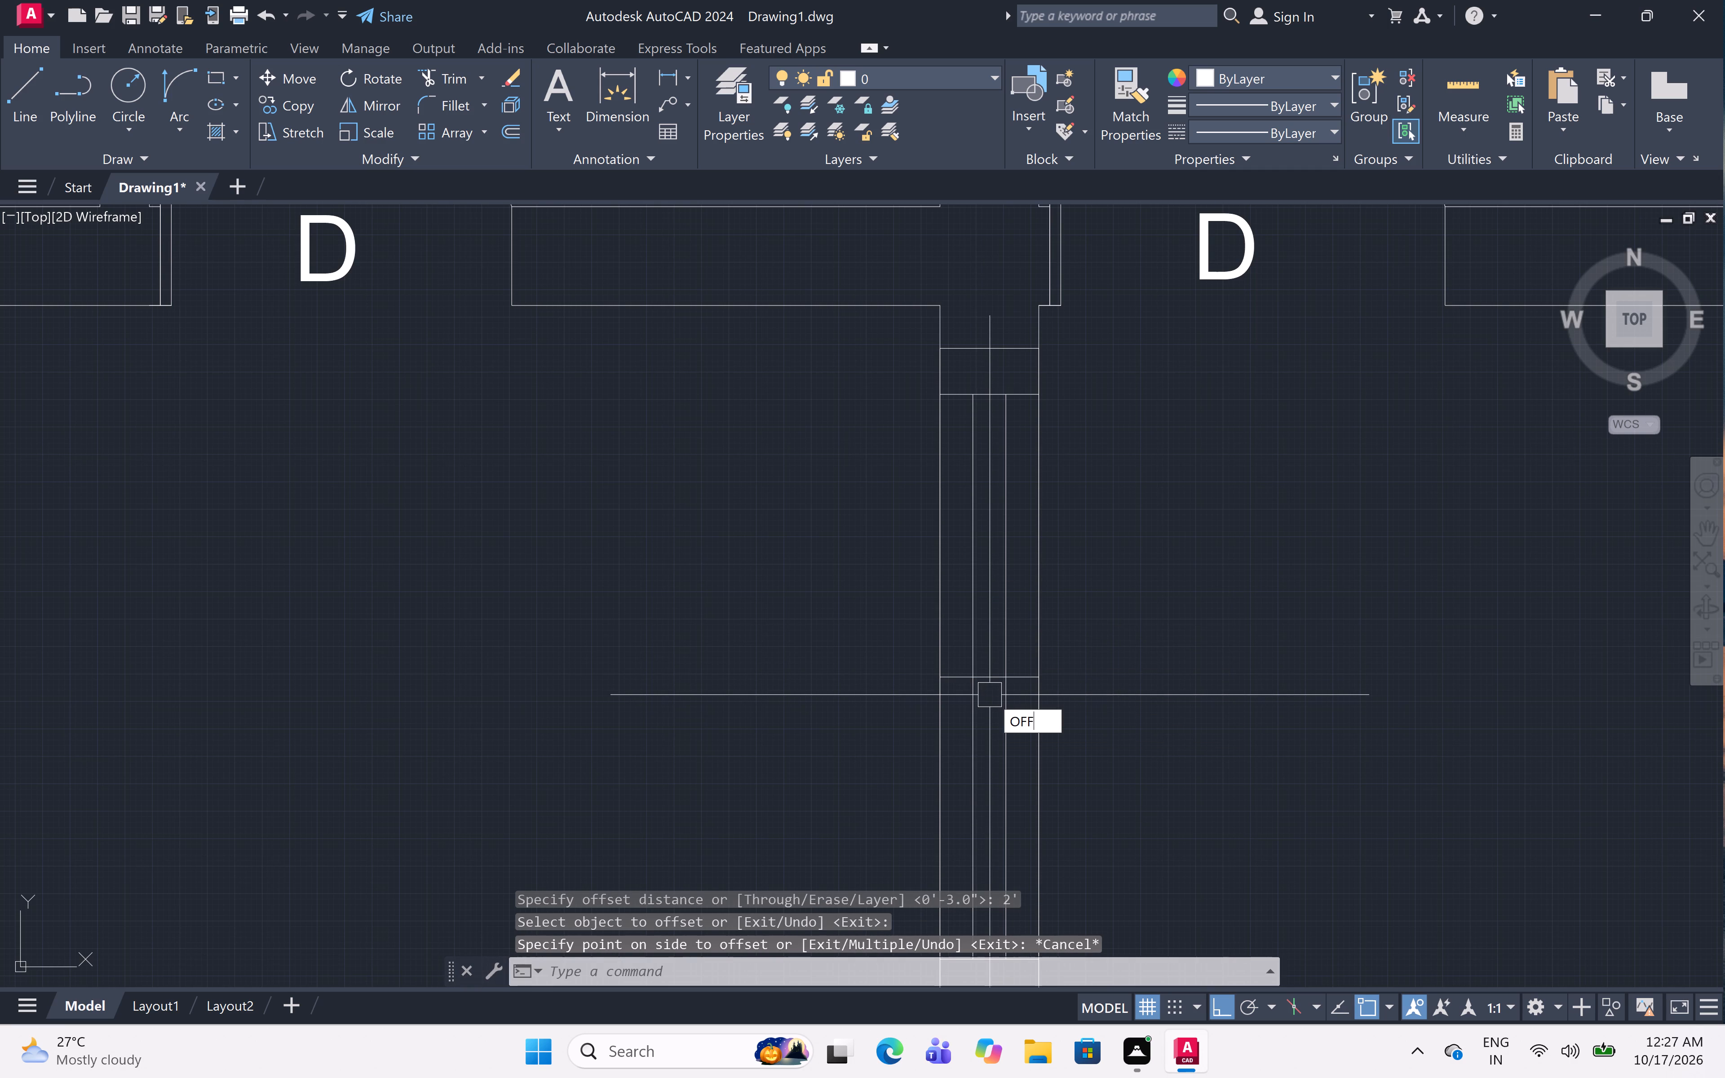
key("space")
type("1'")
key("space")
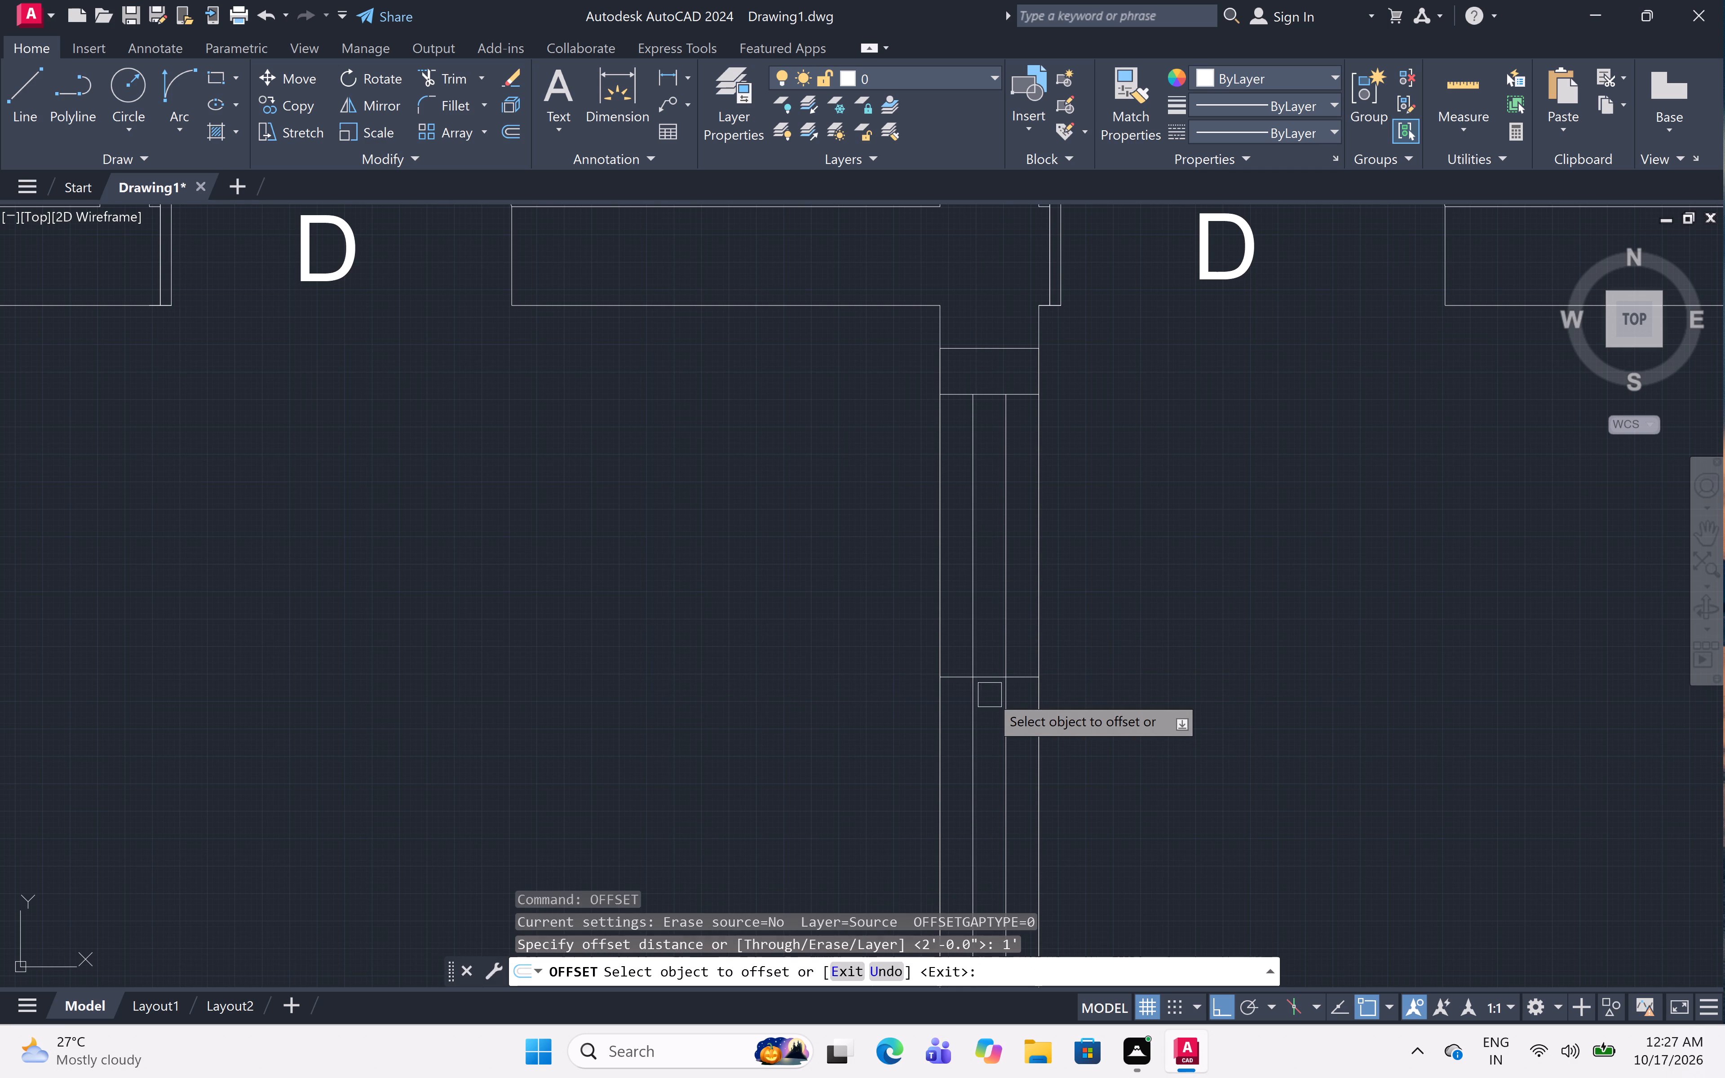
left_click(990, 684)
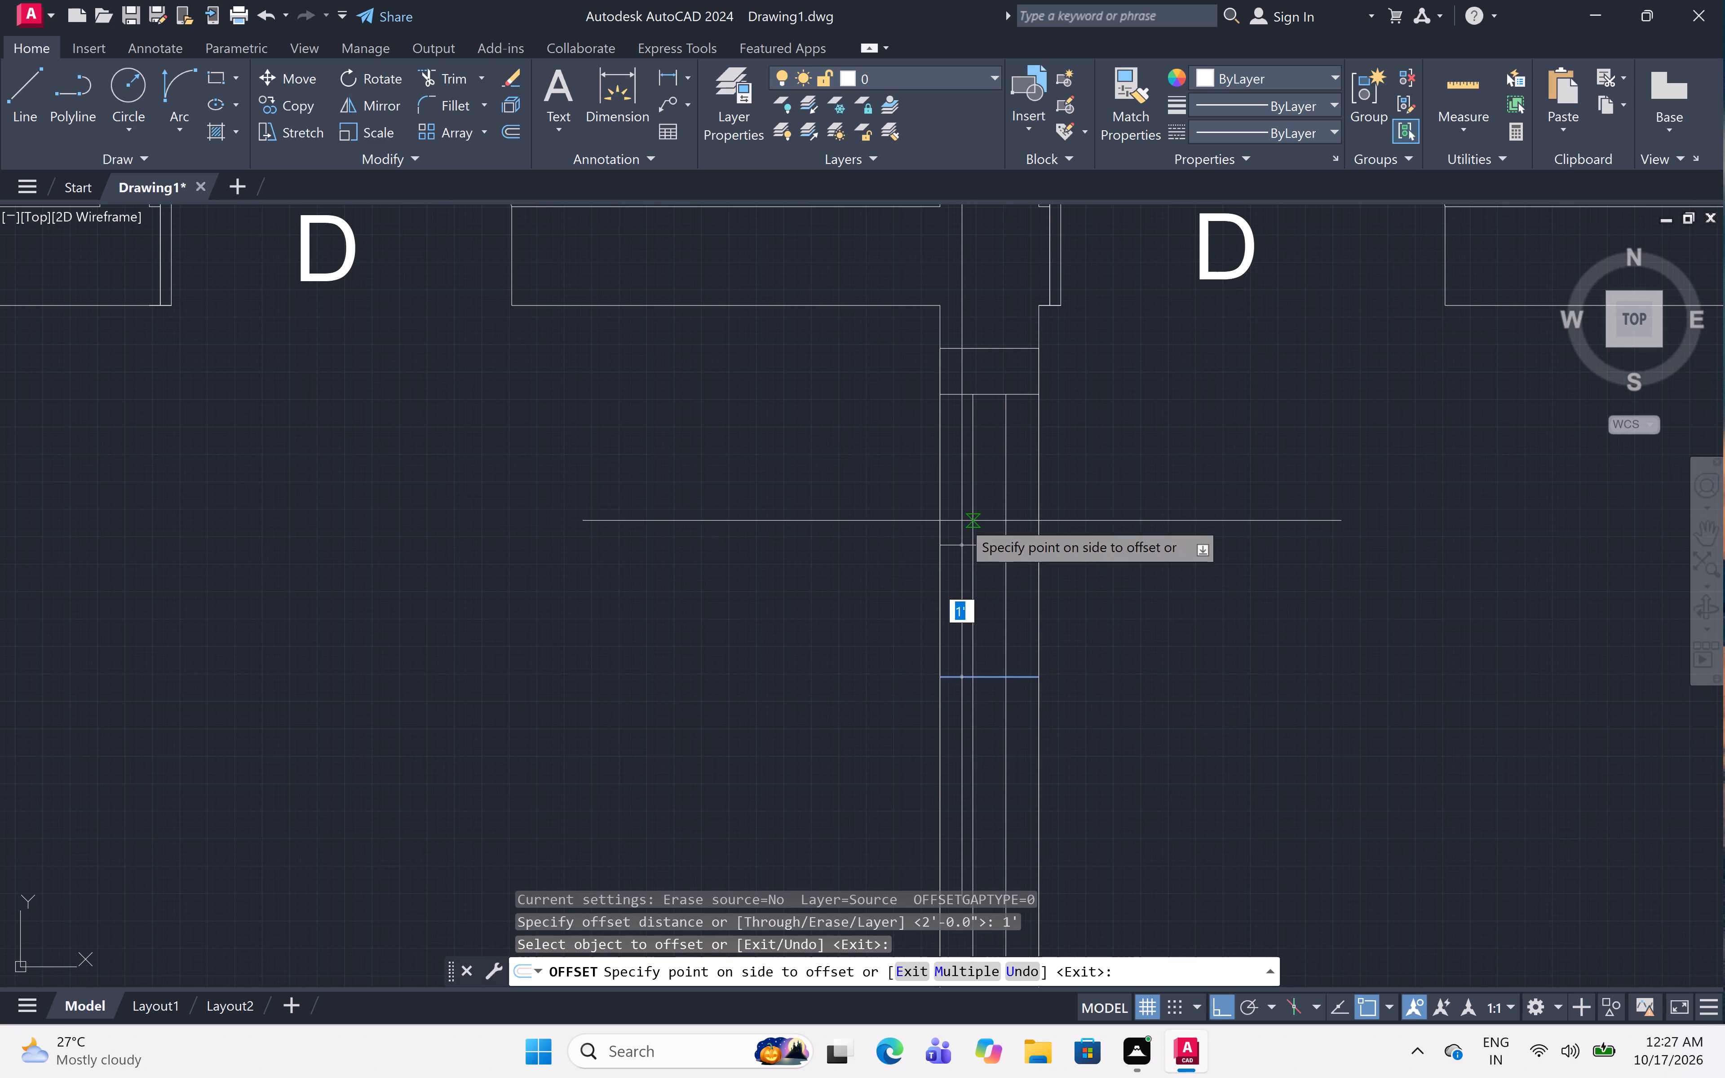
left_click(962, 521)
left_click(982, 675)
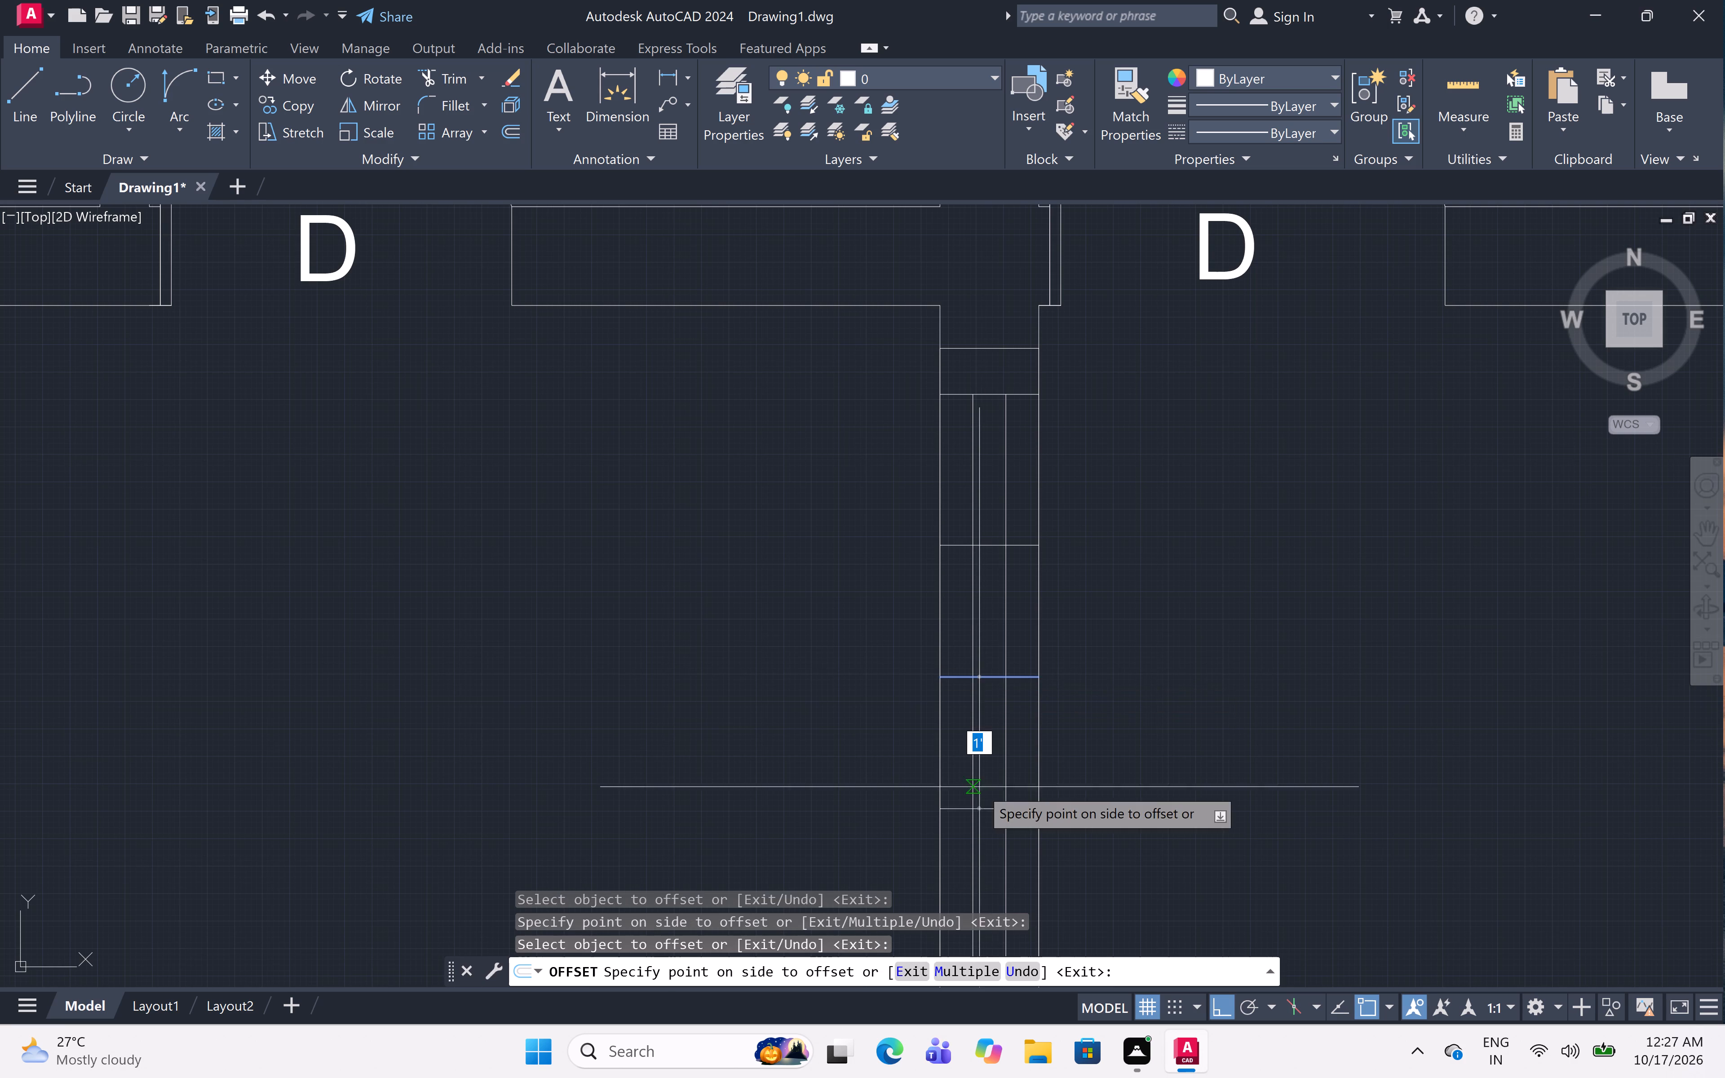
left_click_drag(979, 793, 977, 786)
scroll(1013, 654, "down", 1)
key("Escape")
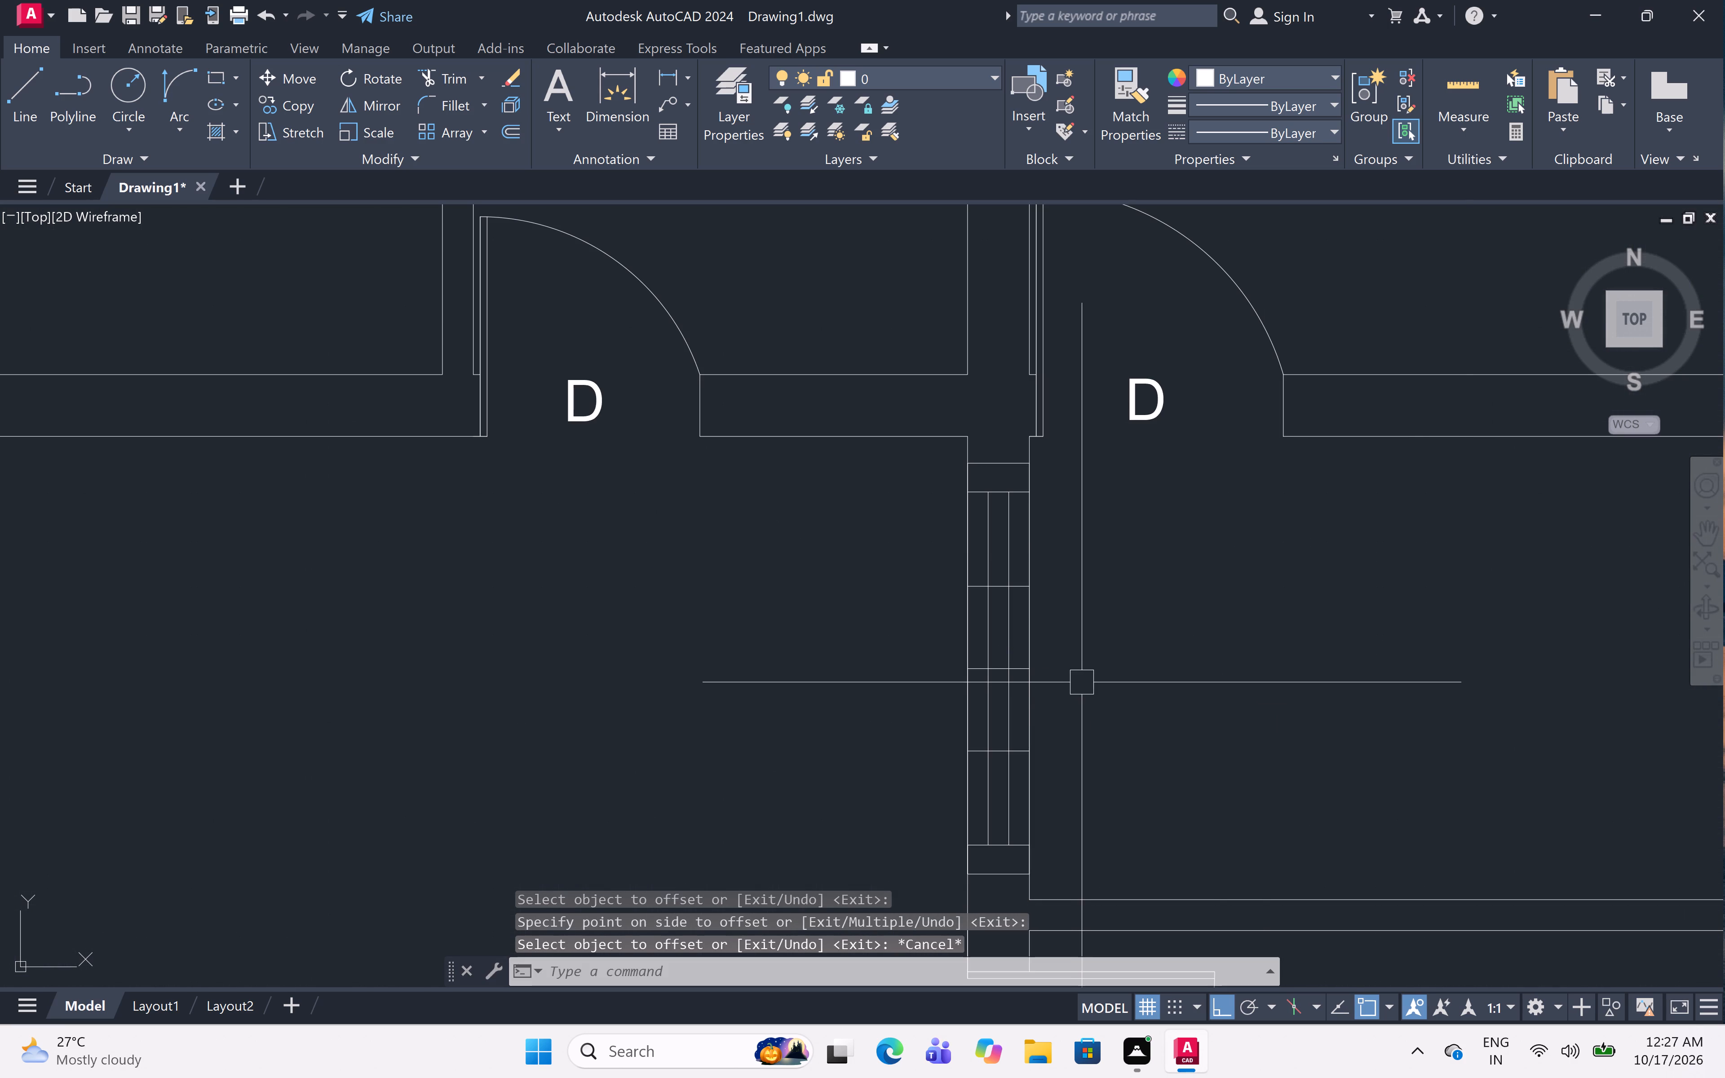
Trim away all three segments of the mid-height line between the two 1' offset lines.
key("t")
type("R")
key("space")
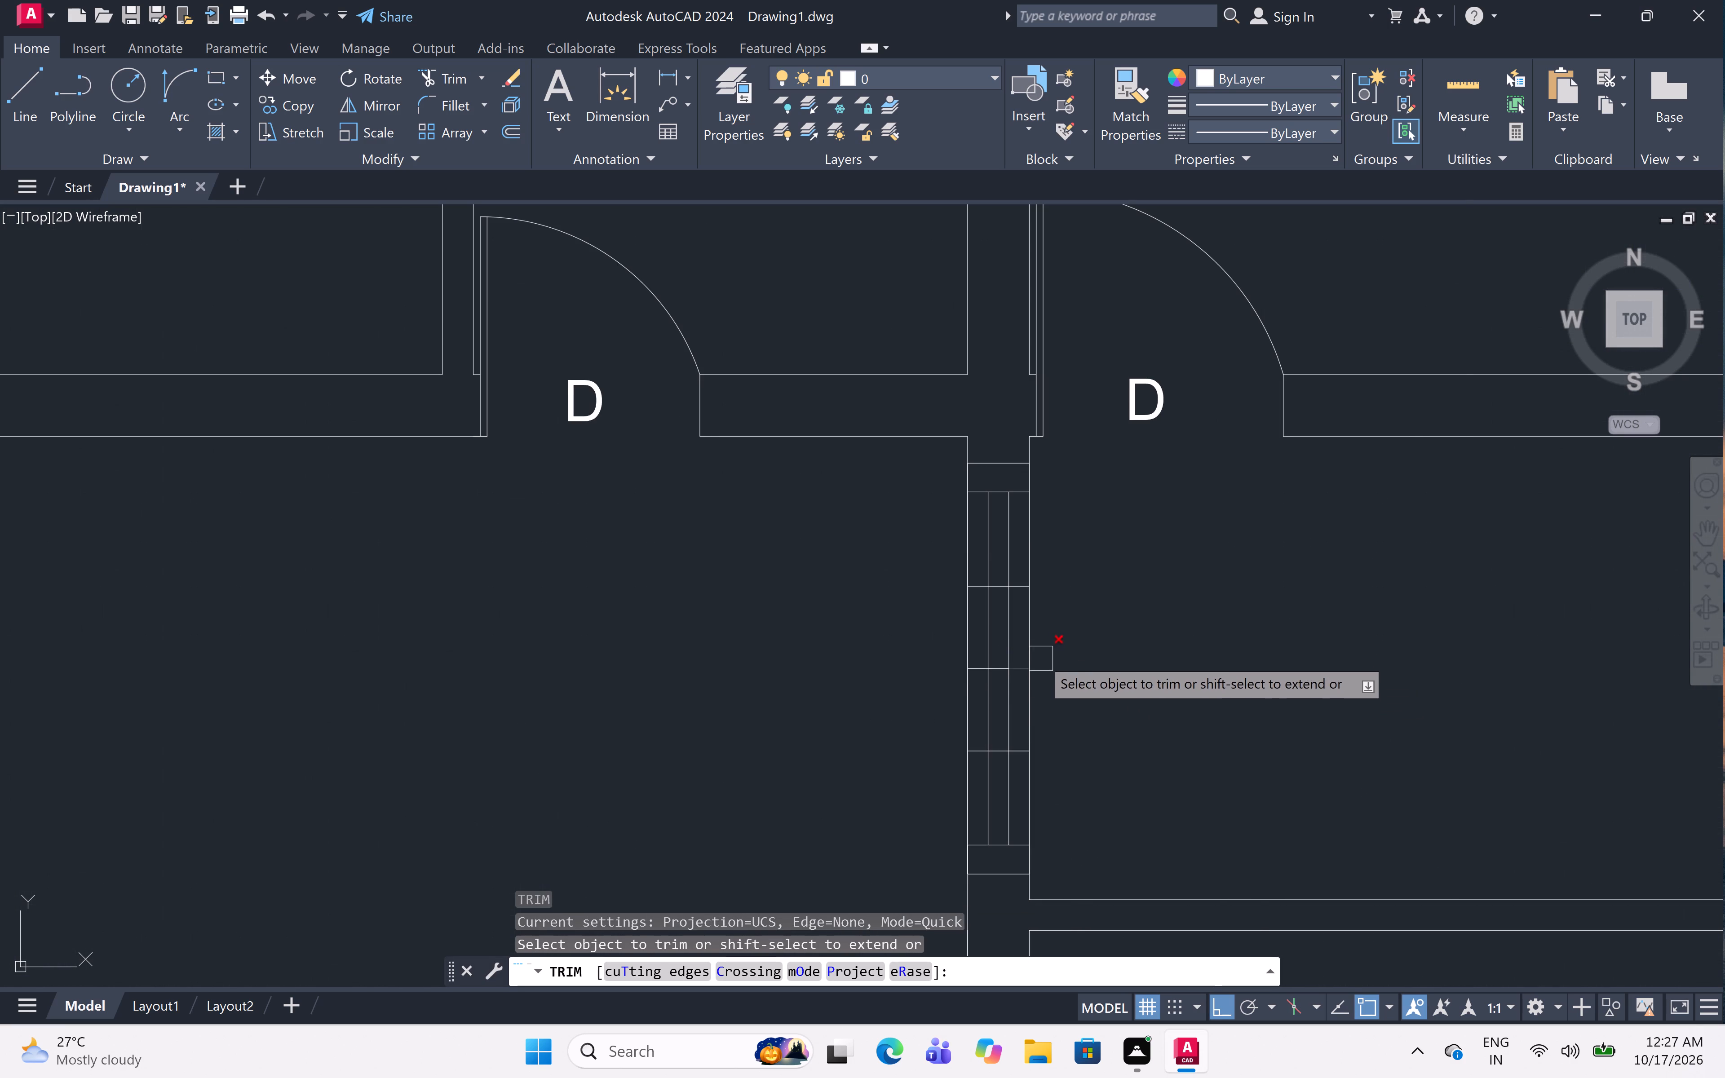
scroll(1000, 663, "up", 2)
left_click(995, 682)
left_click(942, 679)
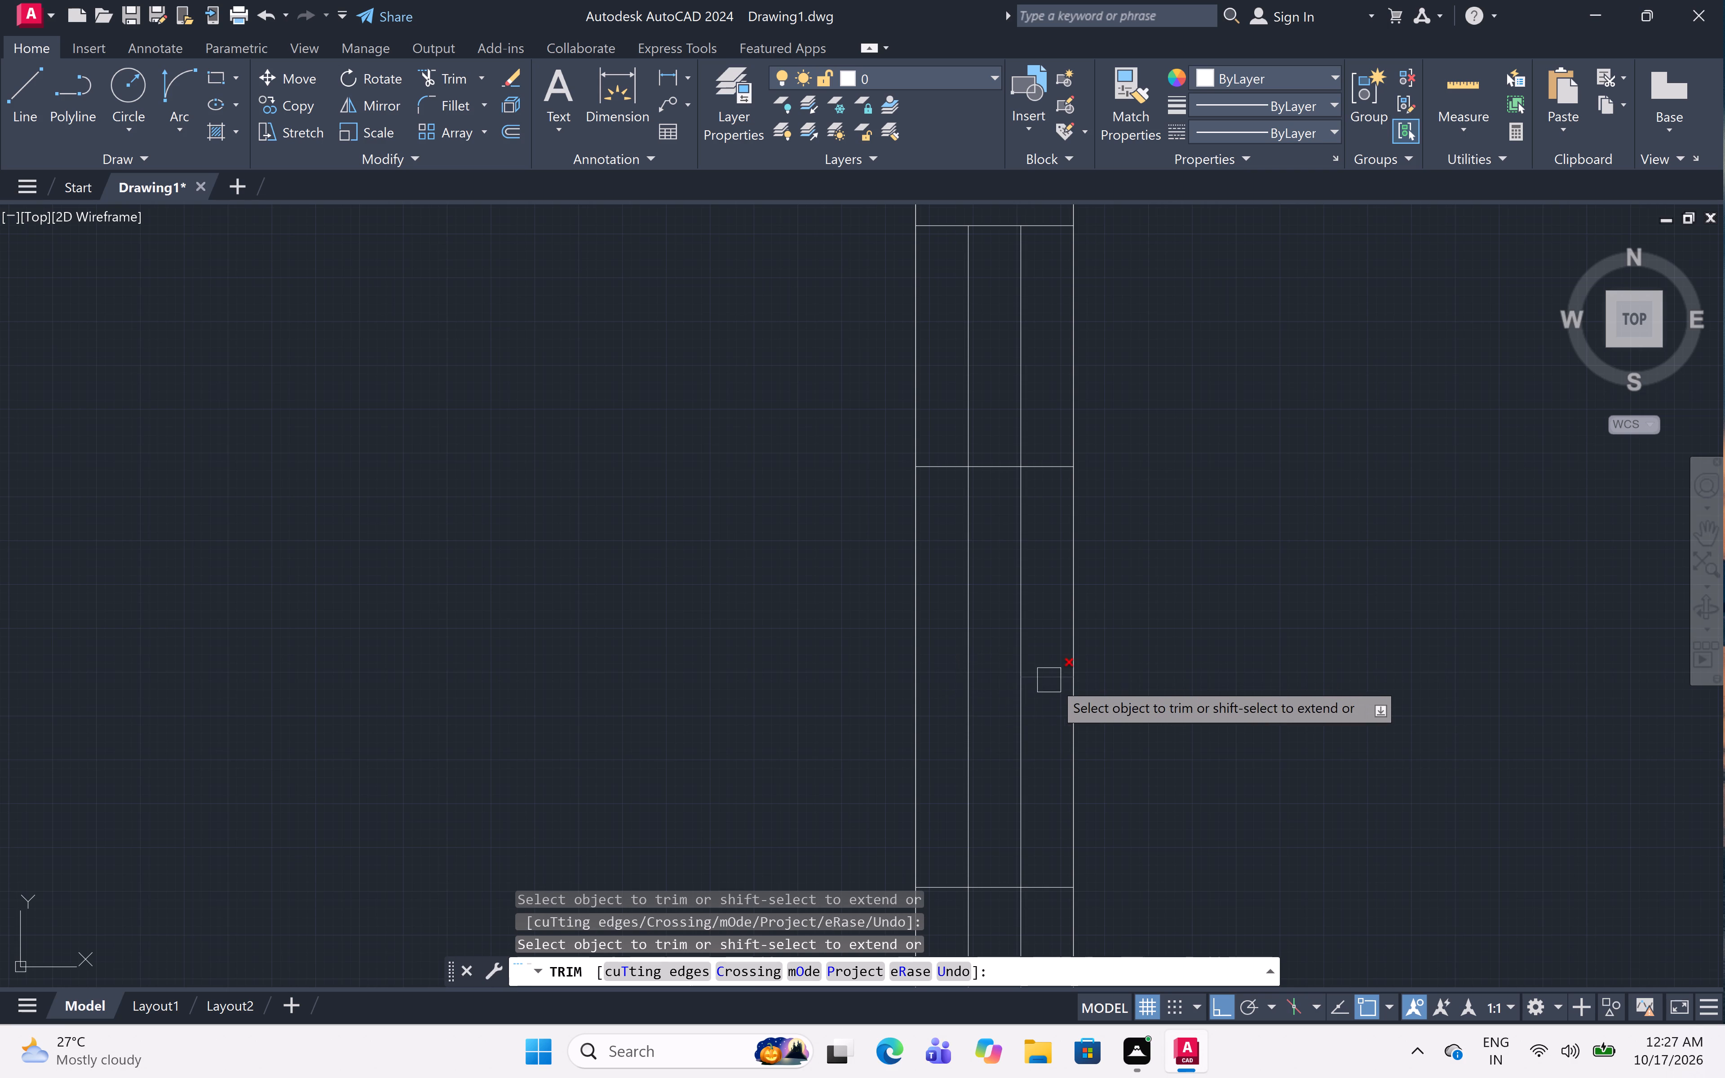
left_click(1055, 680)
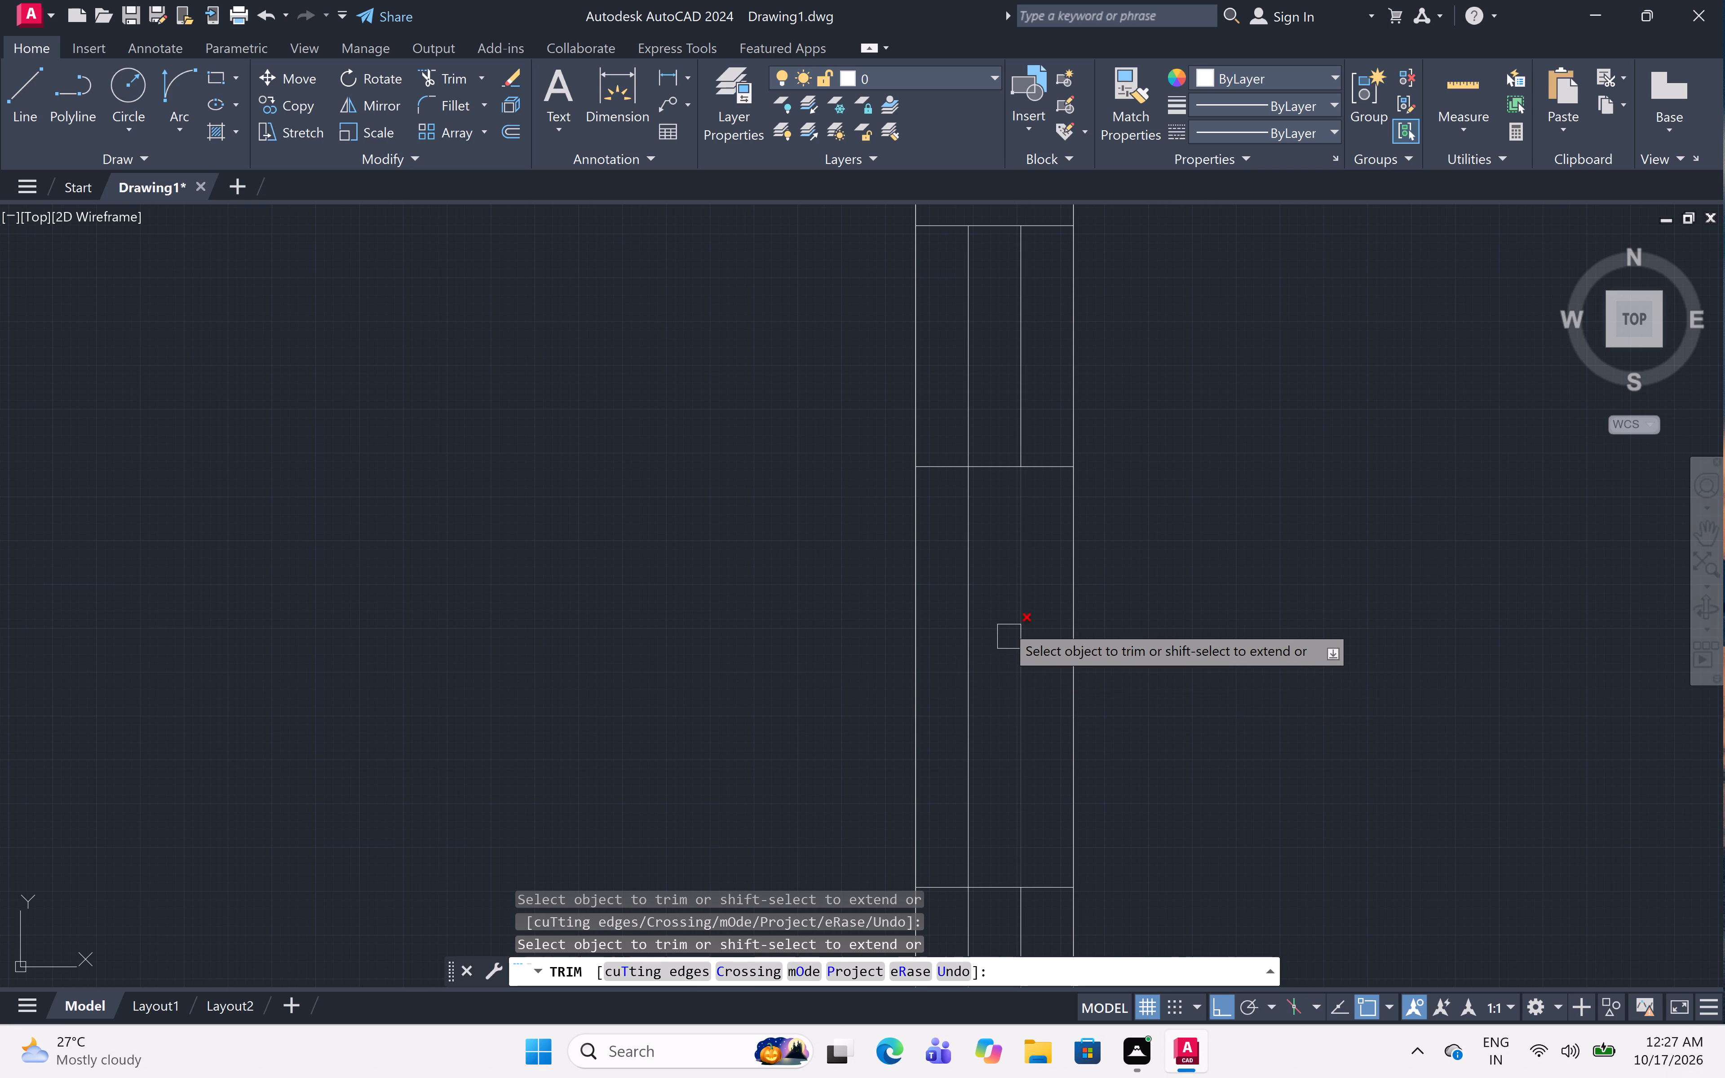
scroll(1002, 510, "down", 2)
Trim the middle segment, between the two inner verticals, out of the upper and lower end blocks' inner lines.
scroll(989, 391, "up", 2)
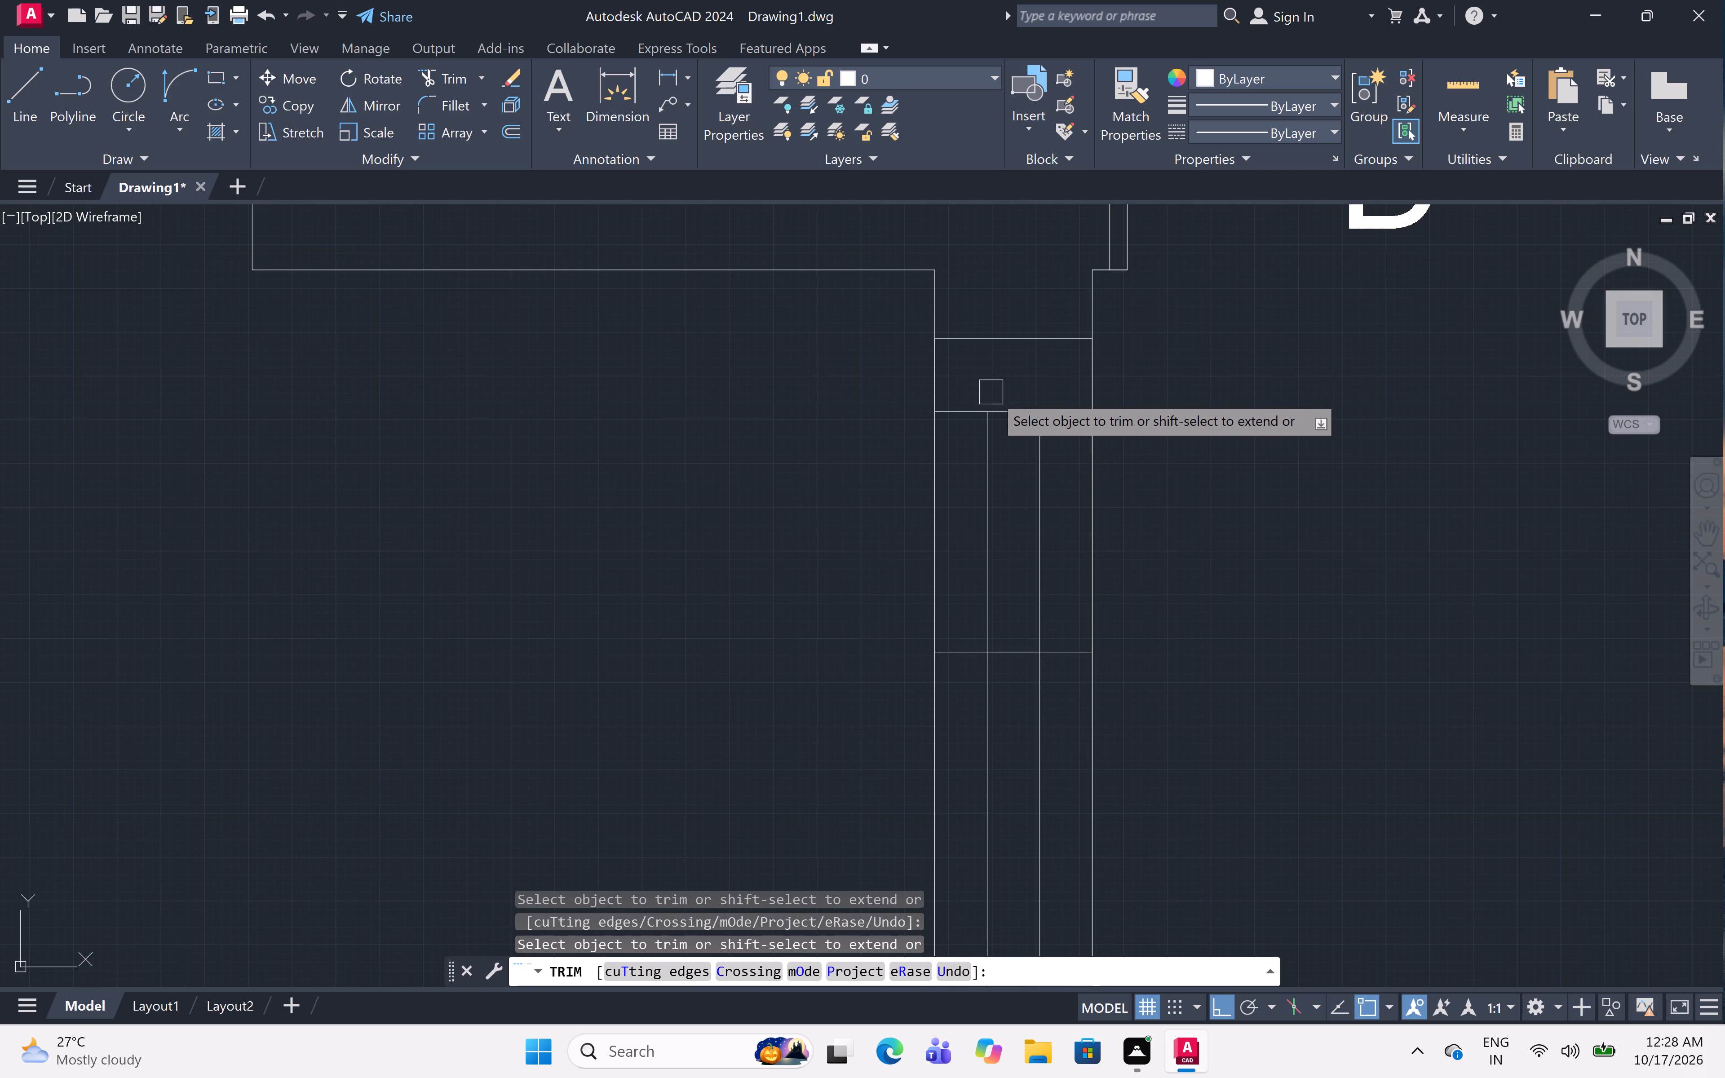
left_click(1002, 412)
scroll(1022, 386, "down", 3)
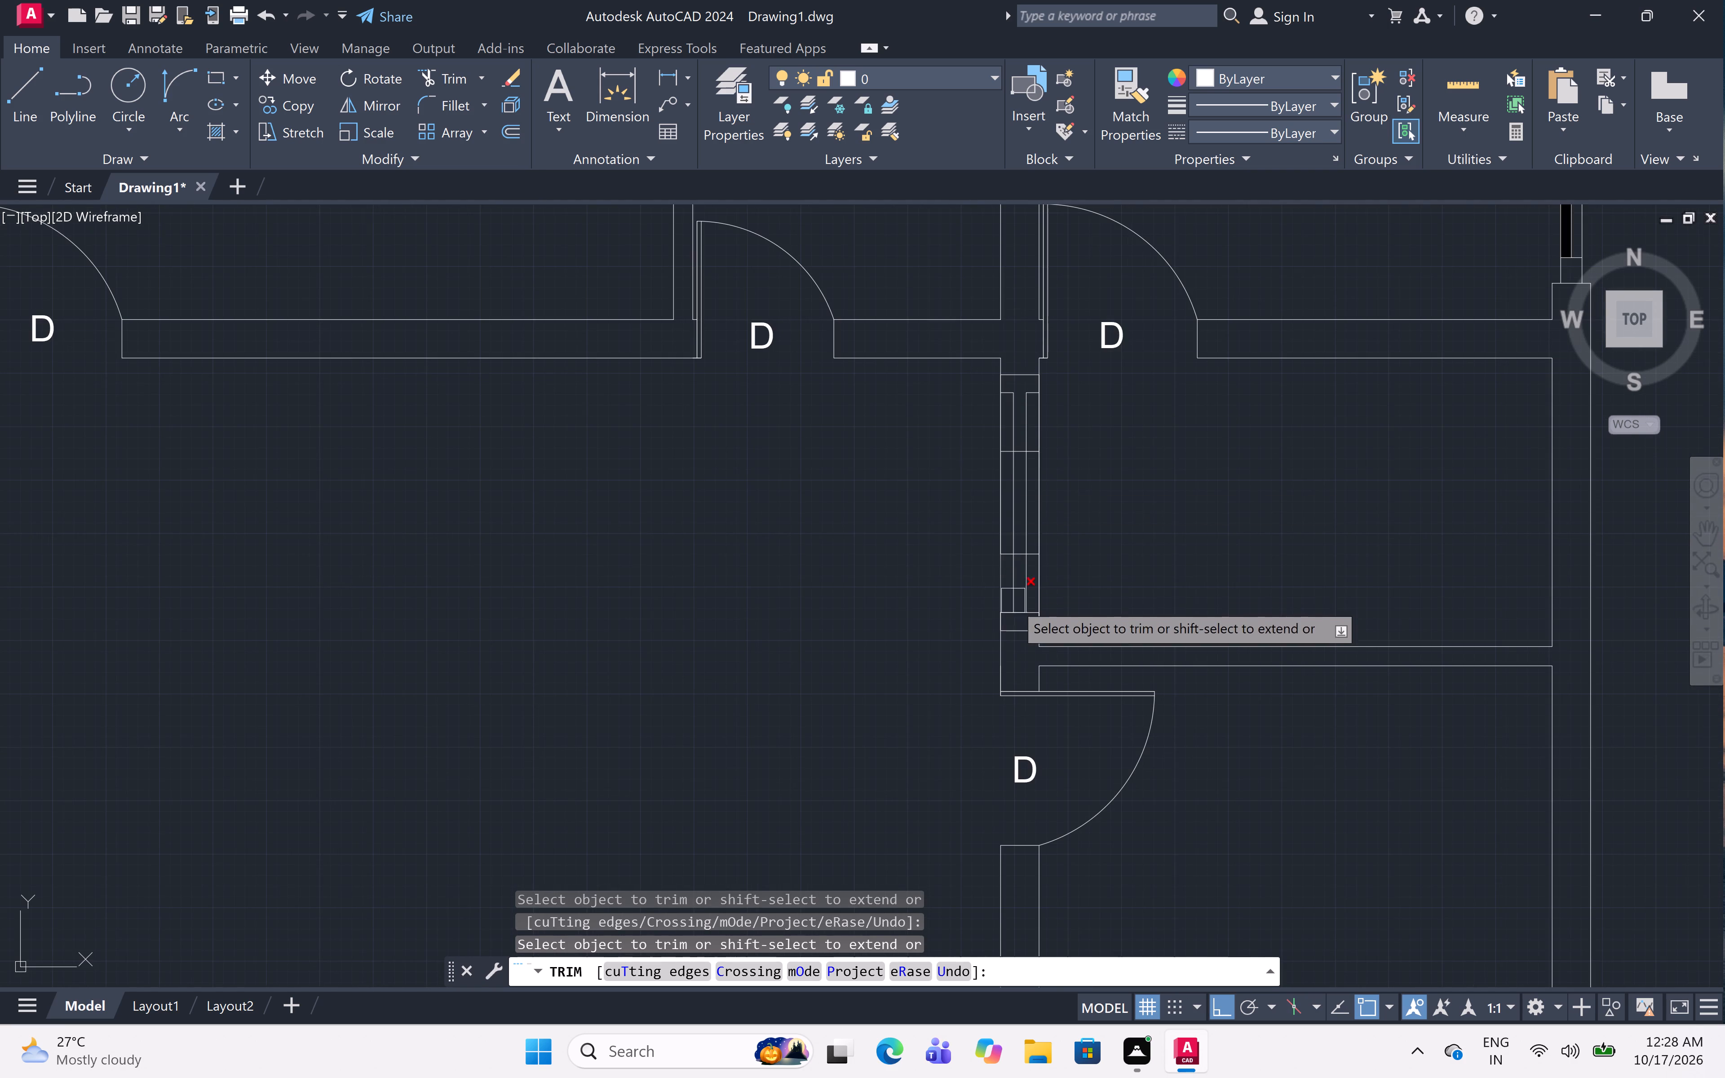
scroll(1020, 606, "up", 2)
left_click(1022, 624)
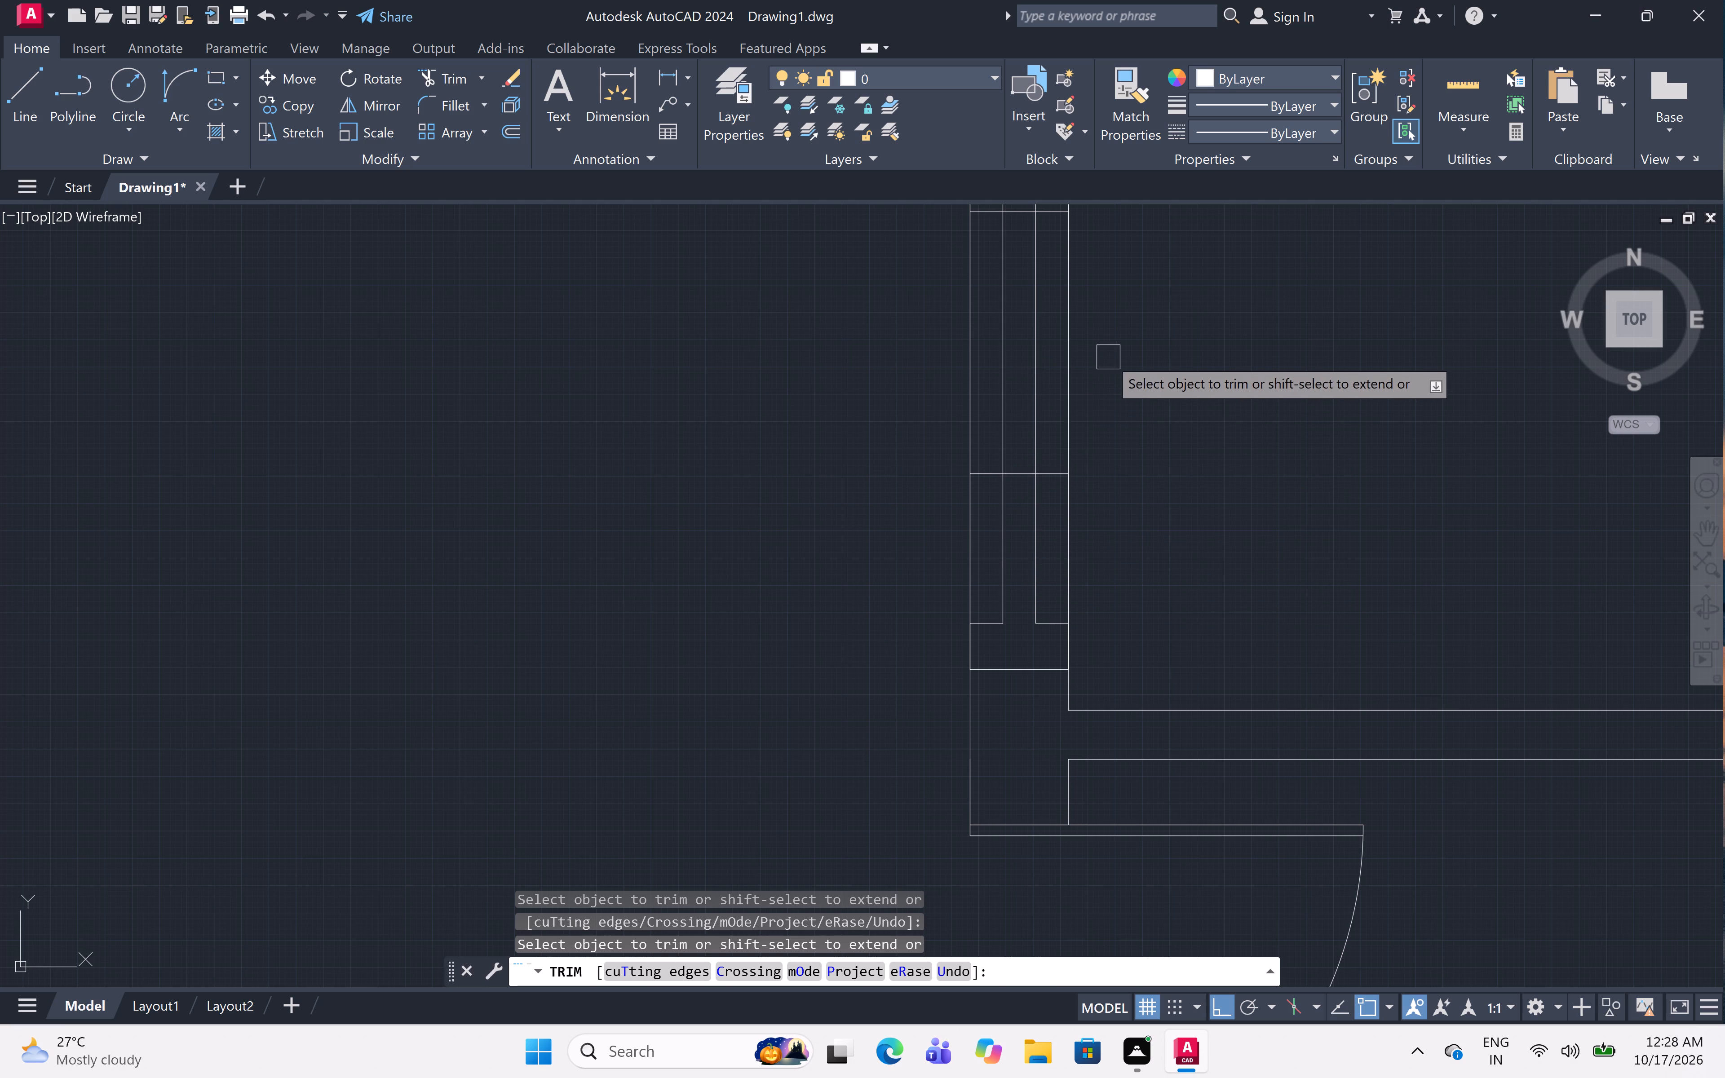
middle_click_drag(1108, 357, 1104, 522)
scroll(1130, 457, "down", 1)
middle_click_drag(1130, 455, 1127, 471)
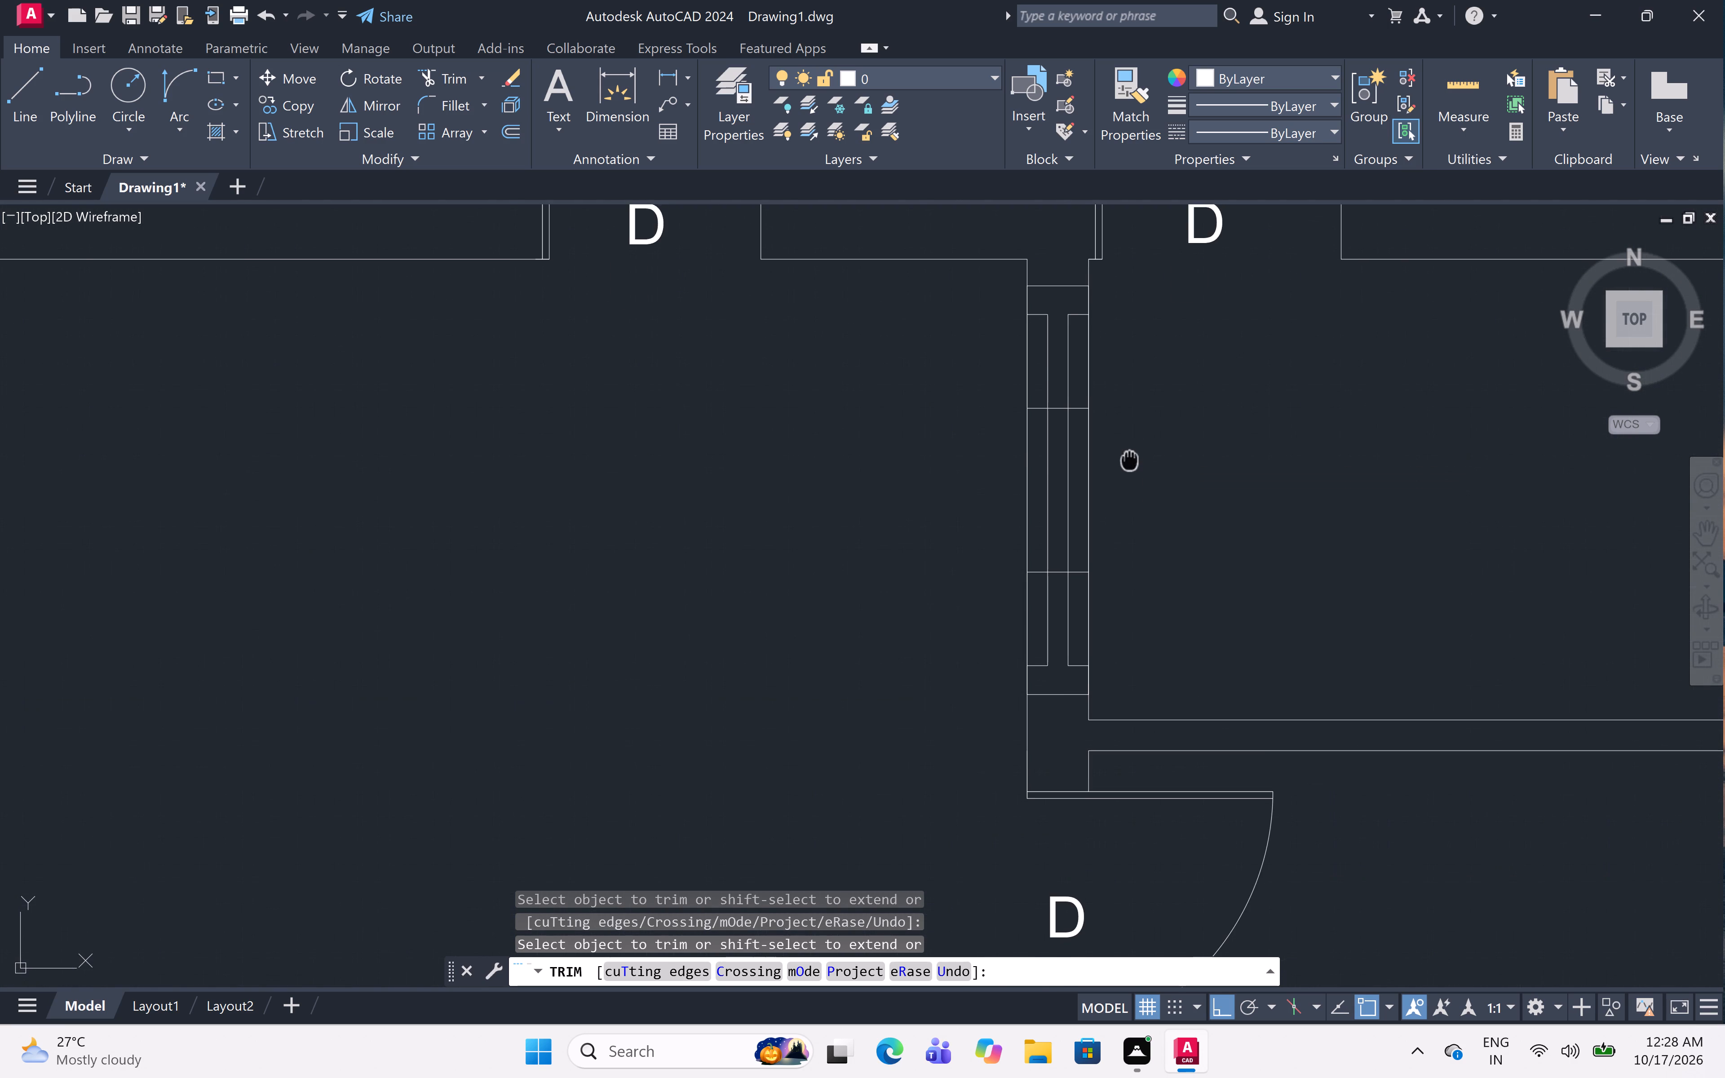
middle_click_drag(1127, 471, 1114, 515)
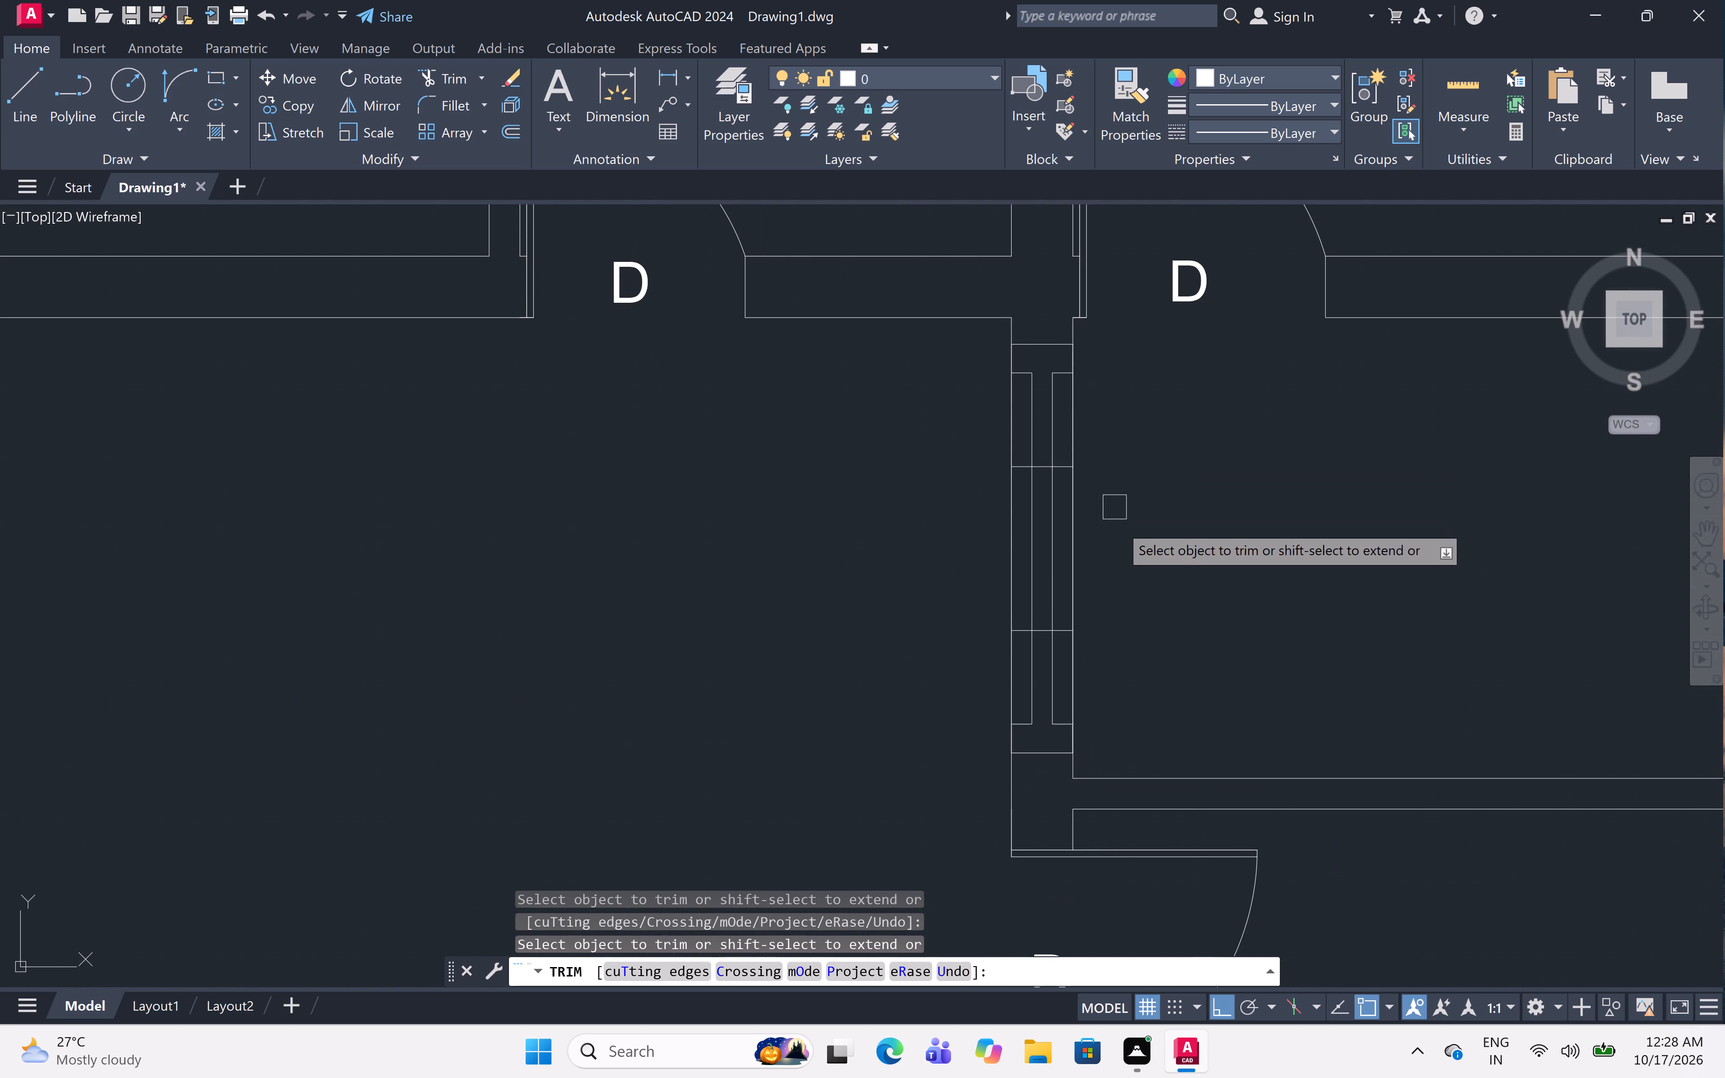
key("Escape")
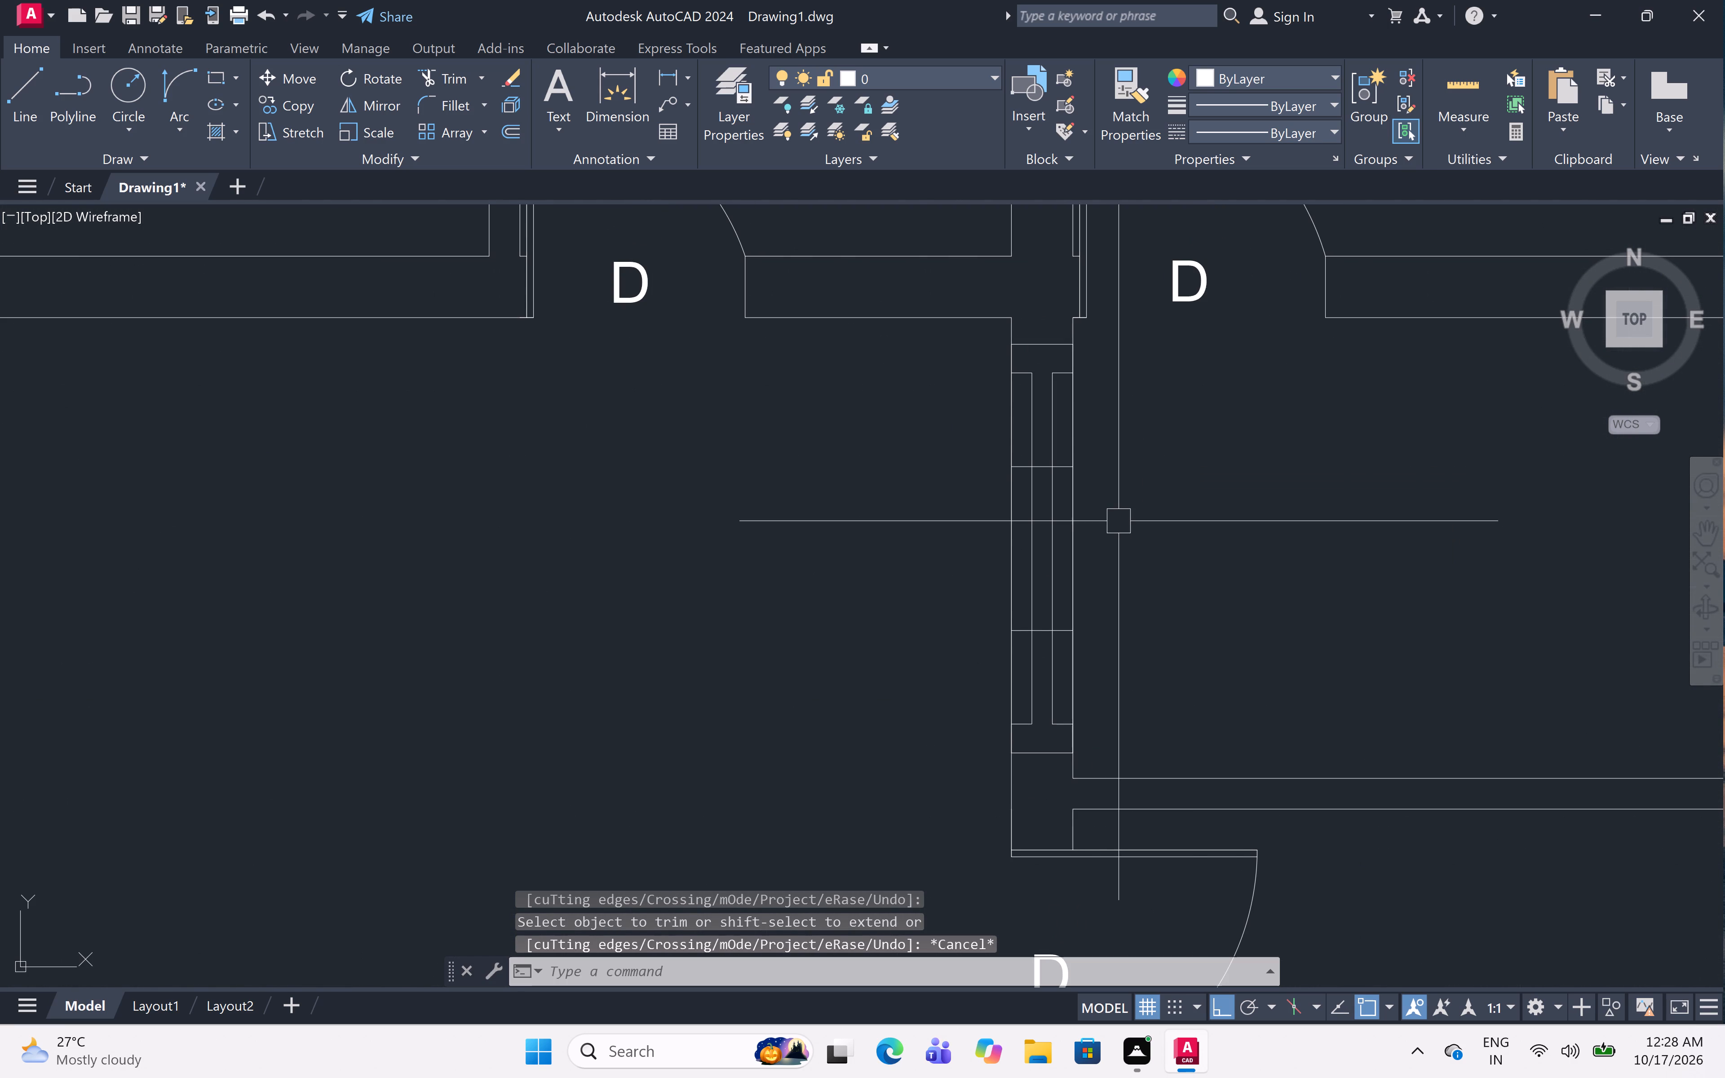
Fill the outline's two upper side panels, central strip and two lower side panels with black solid hatch.
type("H")
key("space")
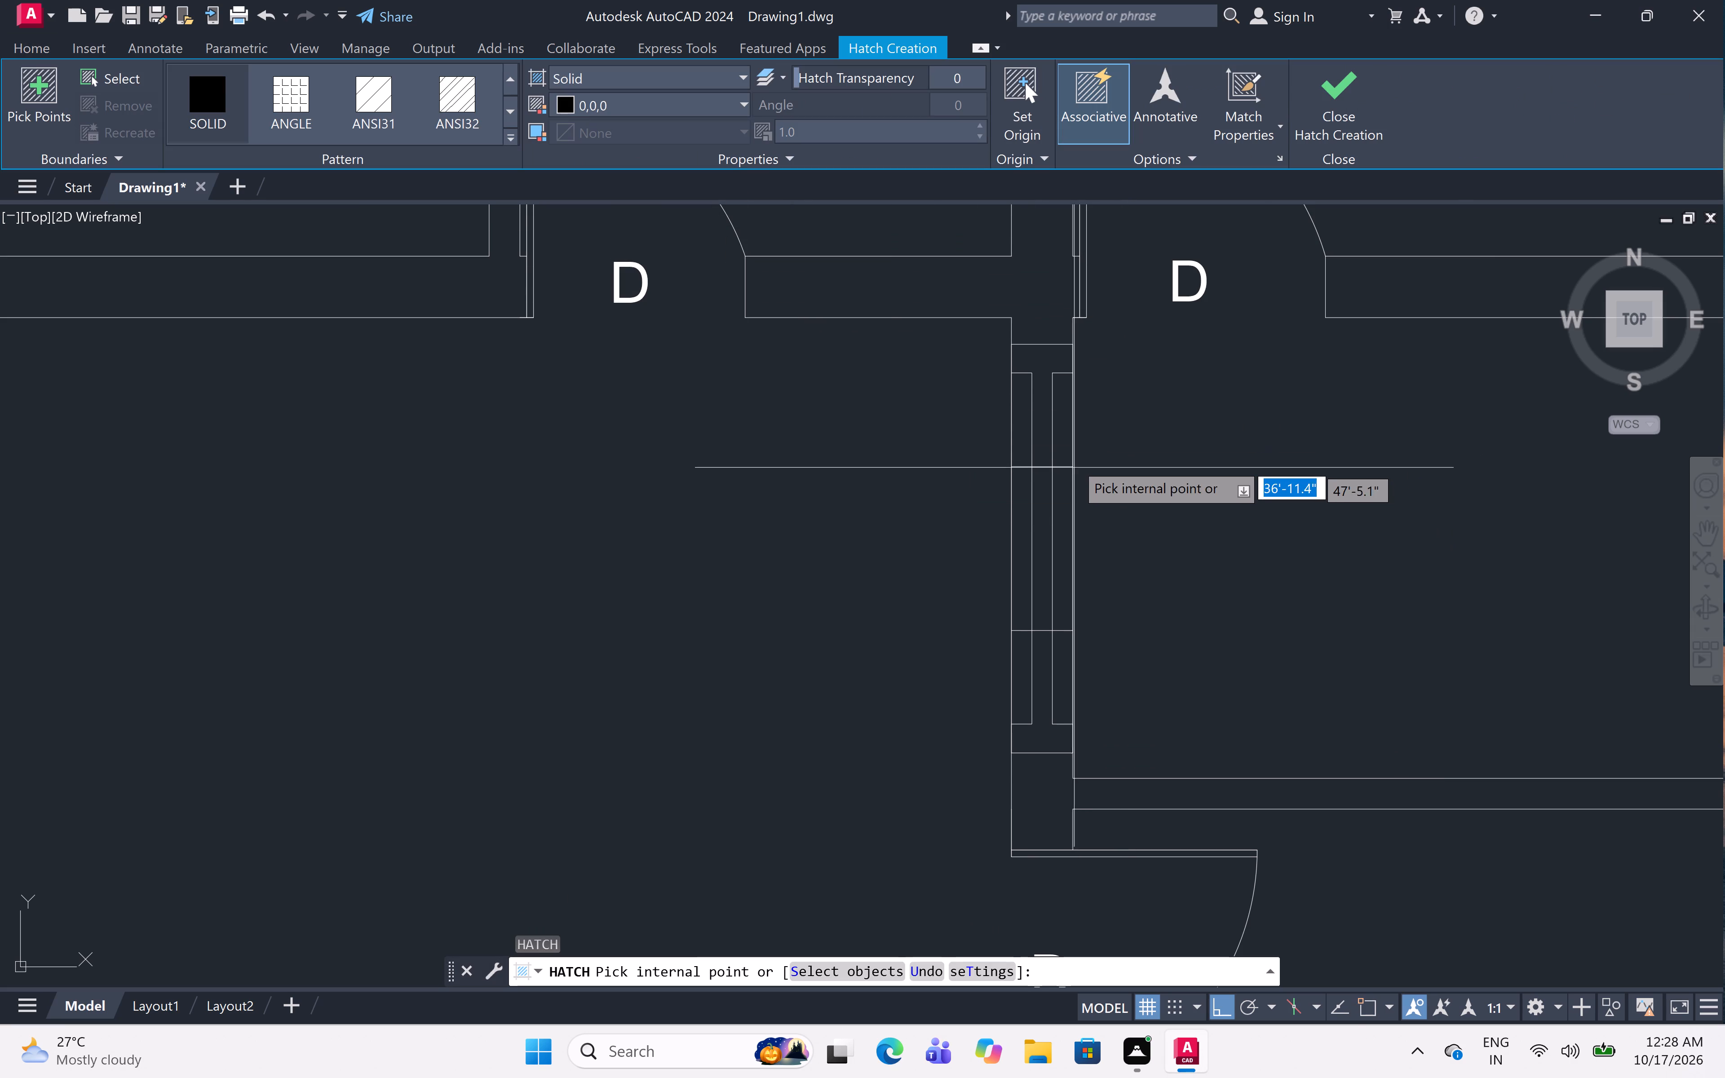
scroll(1064, 424, "up", 2)
left_click(1064, 423)
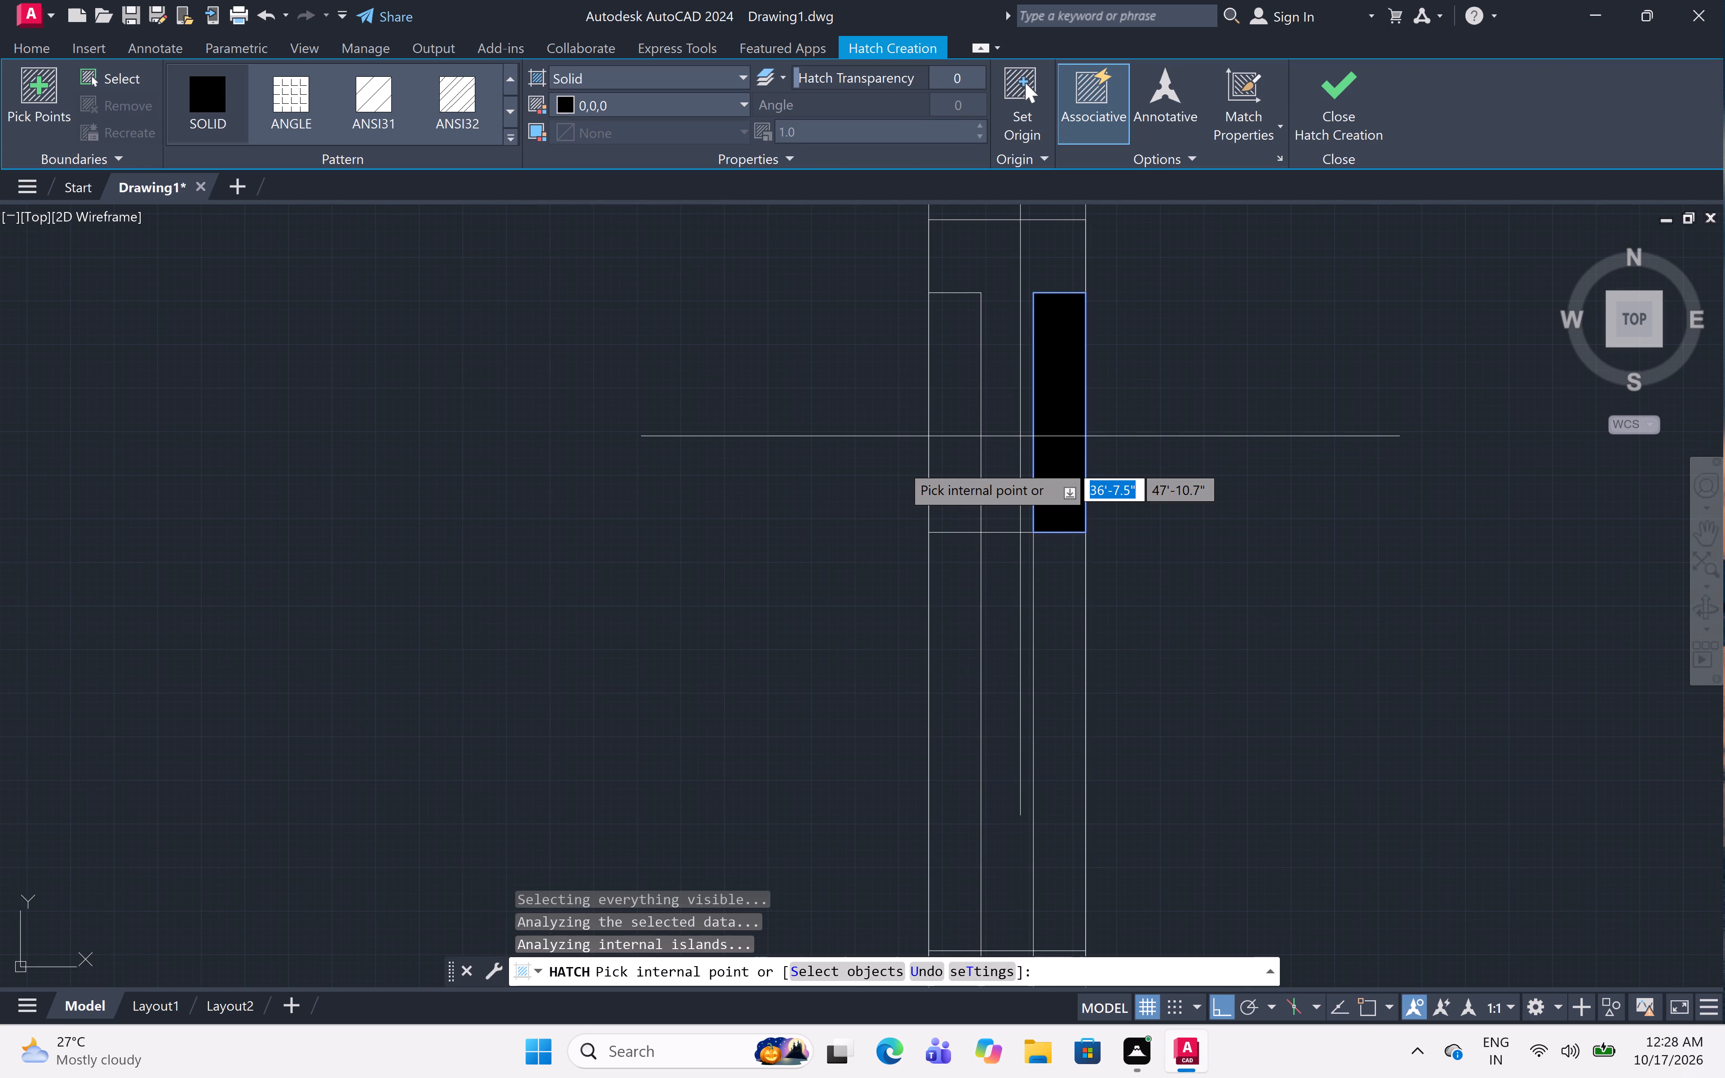
left_click(942, 455)
scroll(965, 477, "down", 2)
left_click(1005, 642)
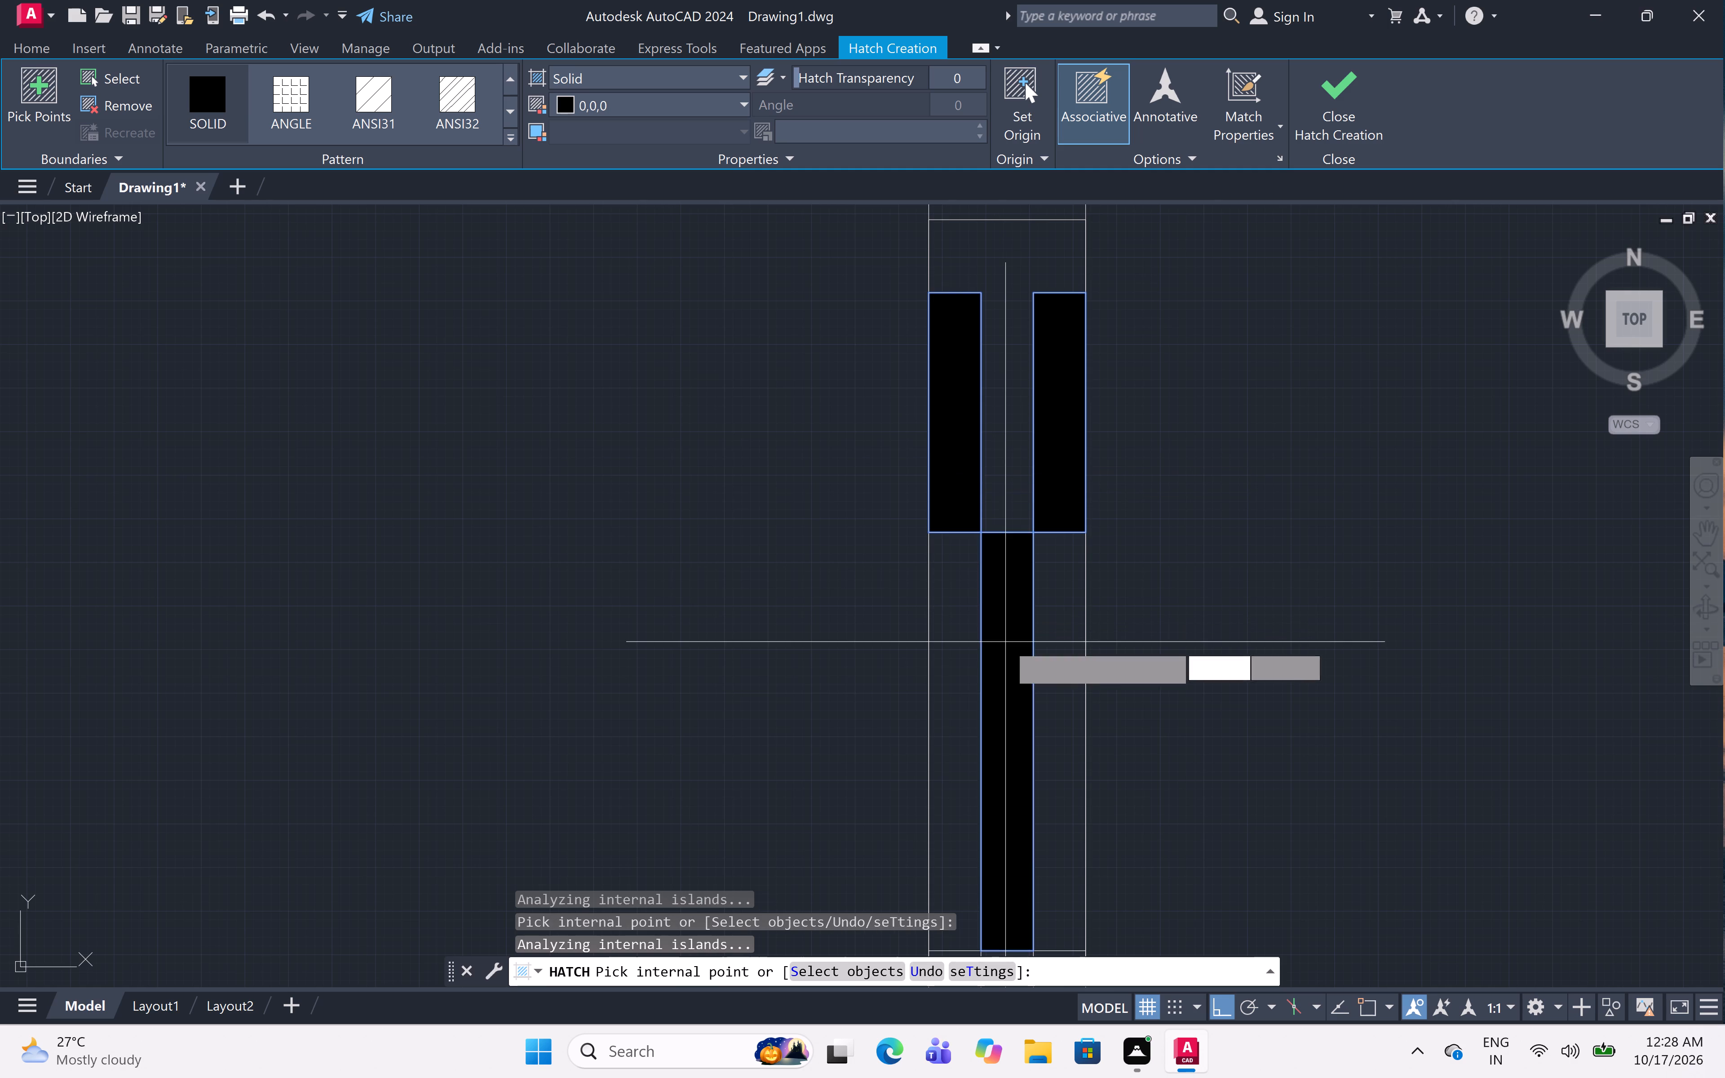
scroll(1010, 552, "down", 4)
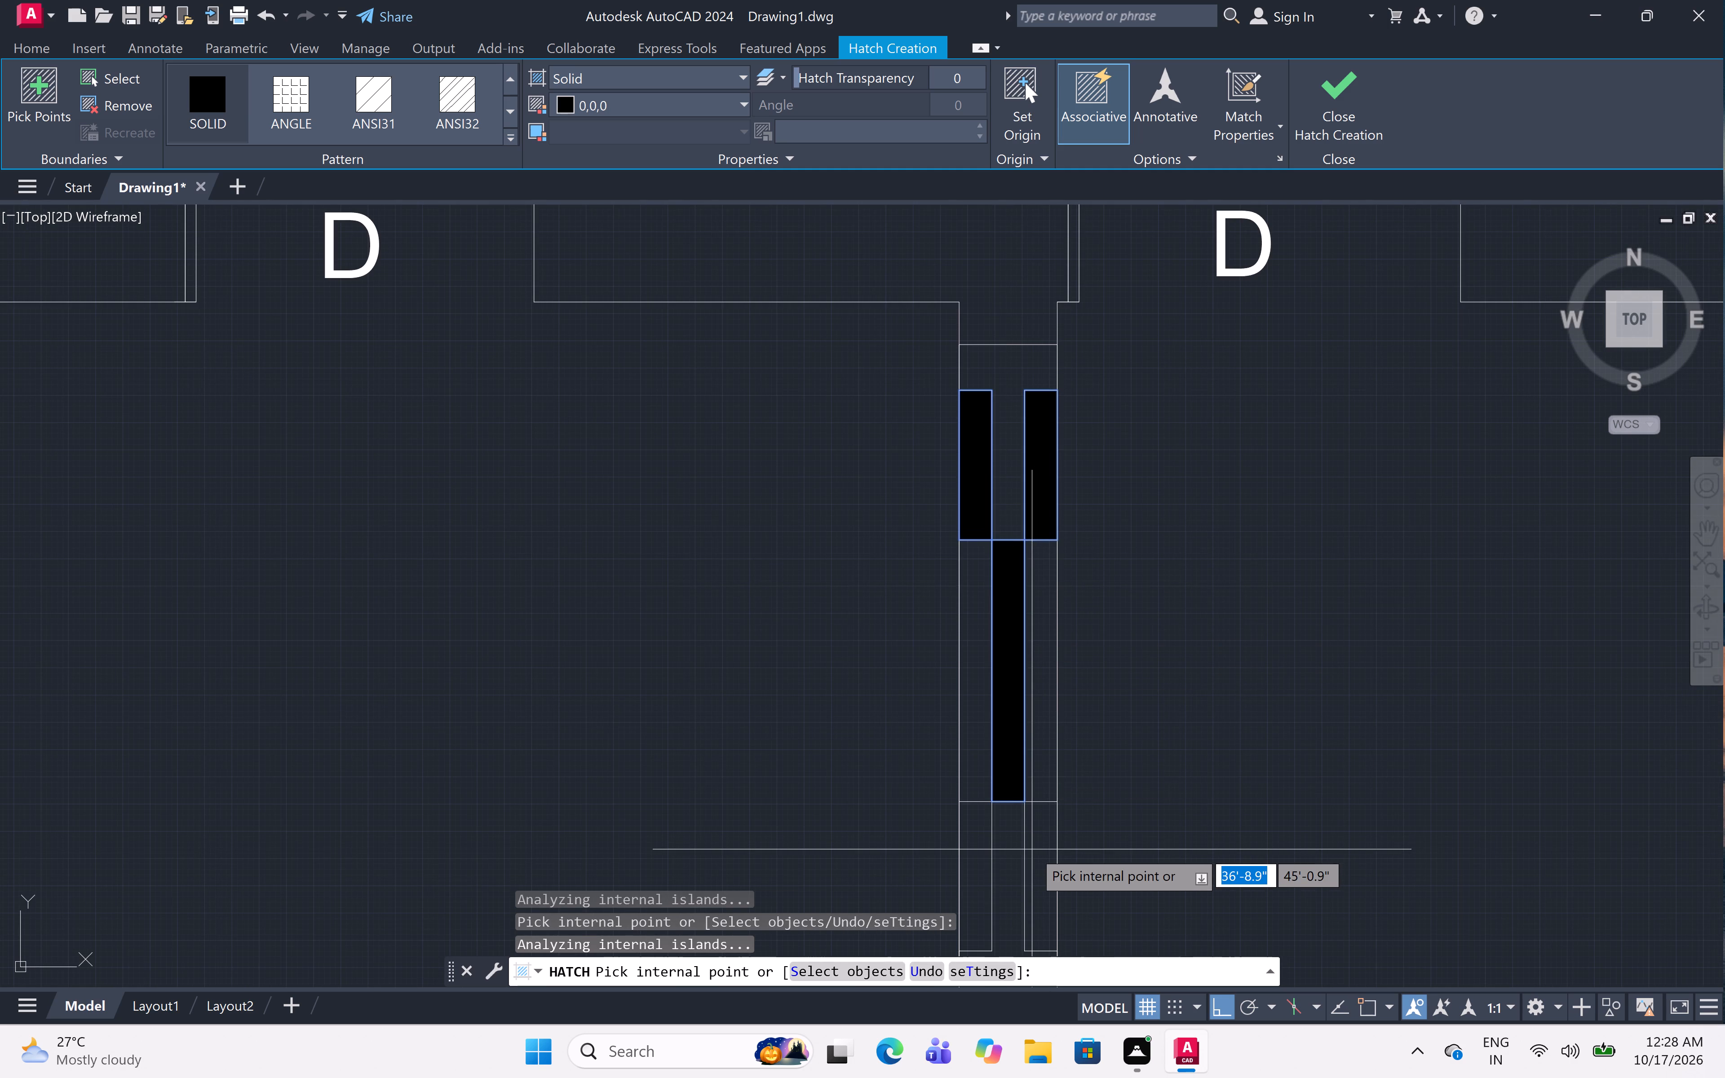
left_click(1033, 849)
left_click(970, 848)
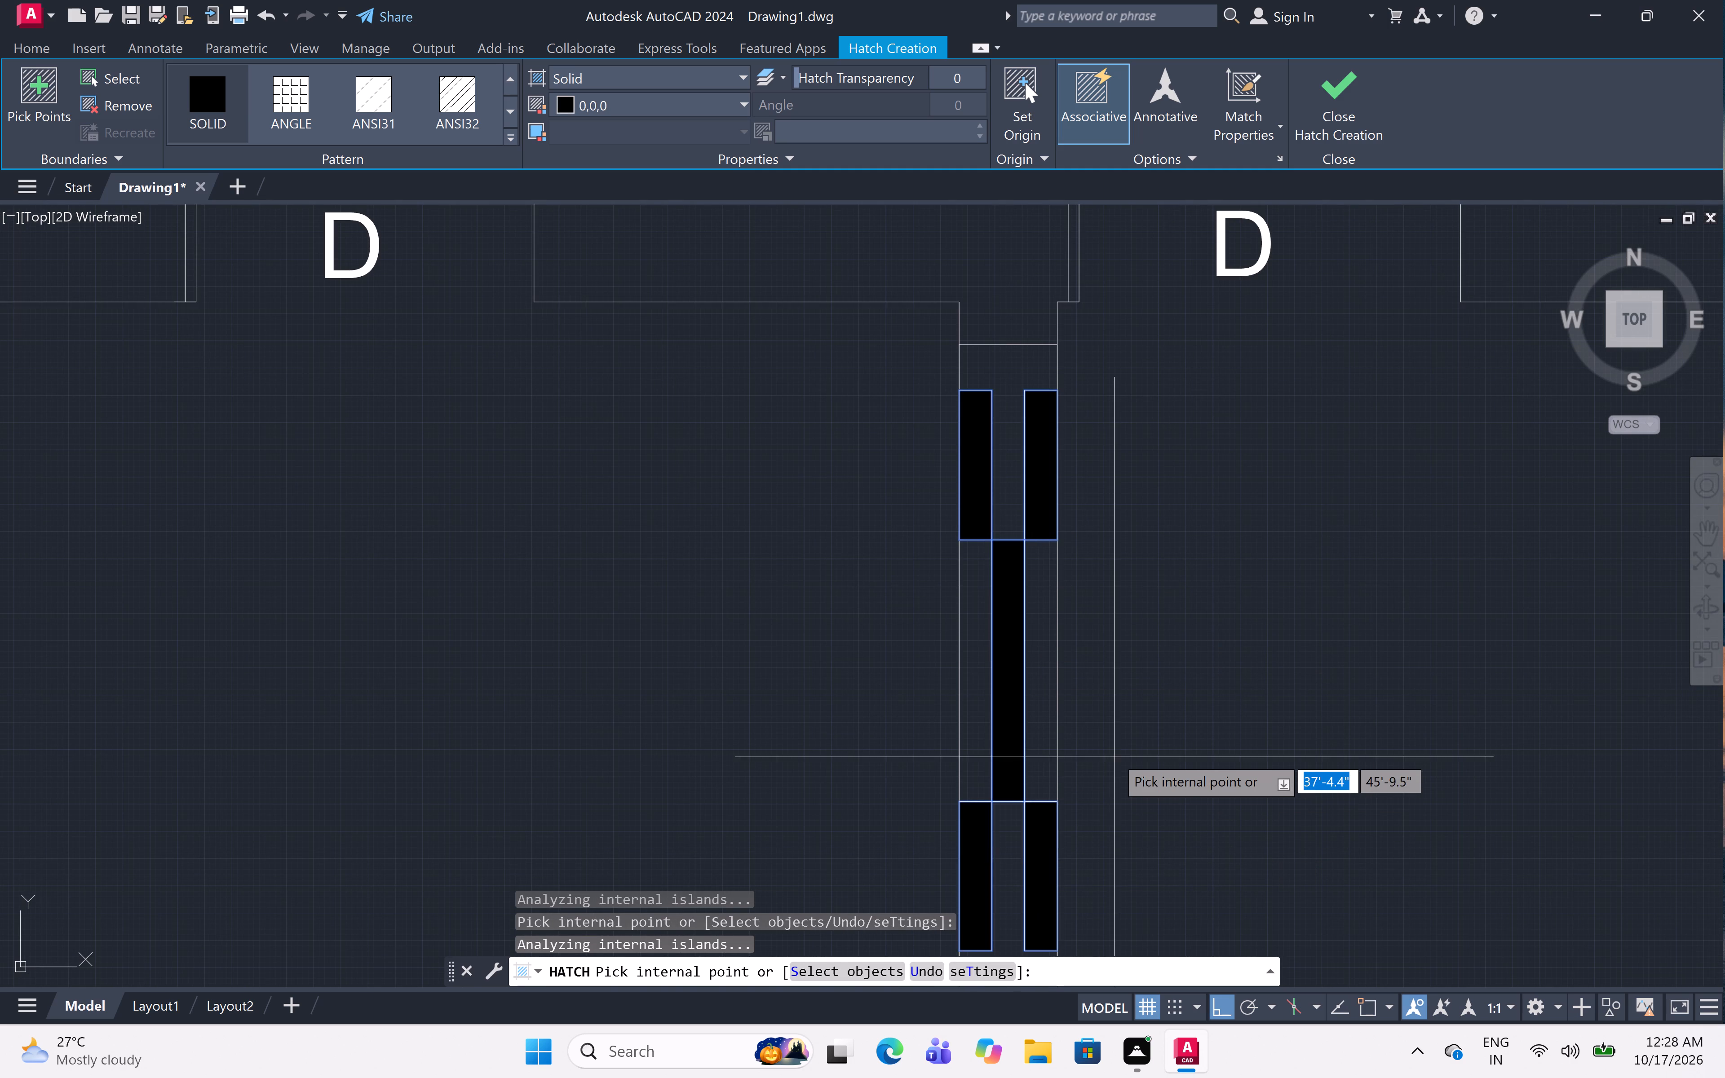
key("Escape")
Draw a vertical line along the outer wall's inner face, spanning the empty room below Kitchen & Dining from corner to corner.
scroll(1092, 619, "down", 4)
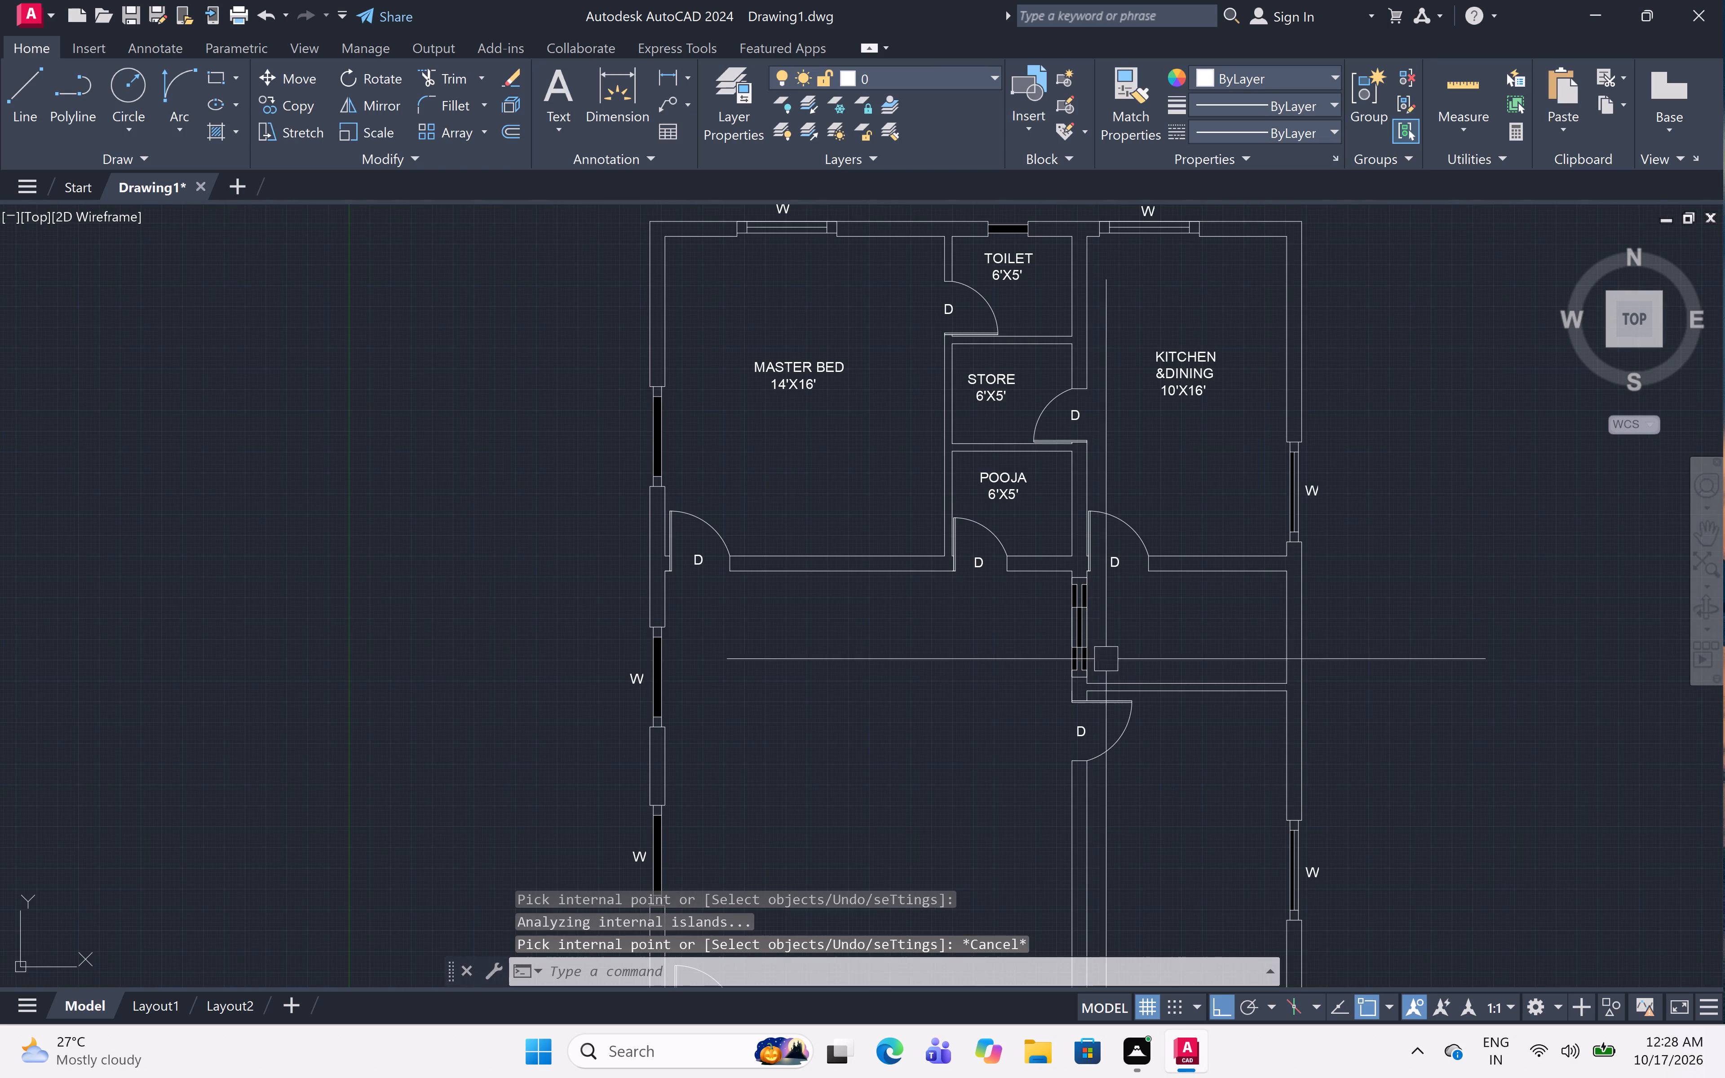
scroll(1102, 666, "up", 2)
middle_click_drag(1128, 647, 1021, 672)
scroll(1061, 646, "down", 1)
middle_click_drag(1088, 630, 1031, 644)
key("Escape")
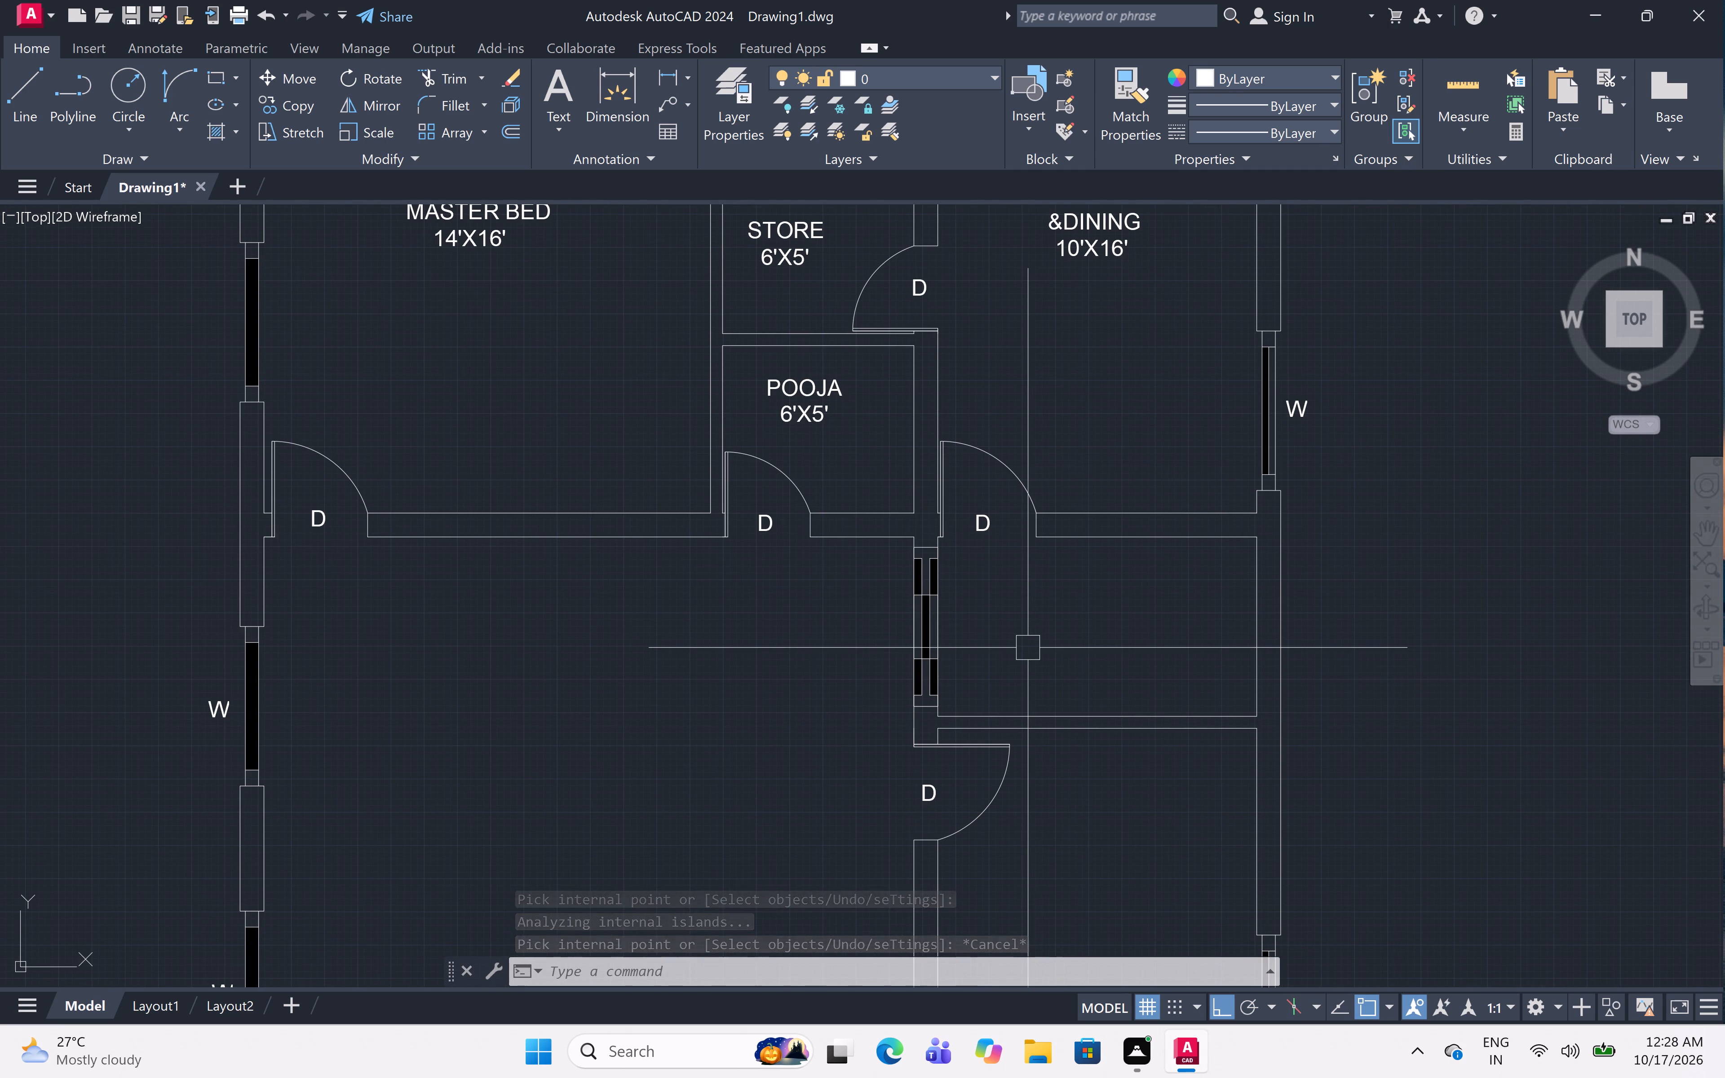
type("L")
key("space")
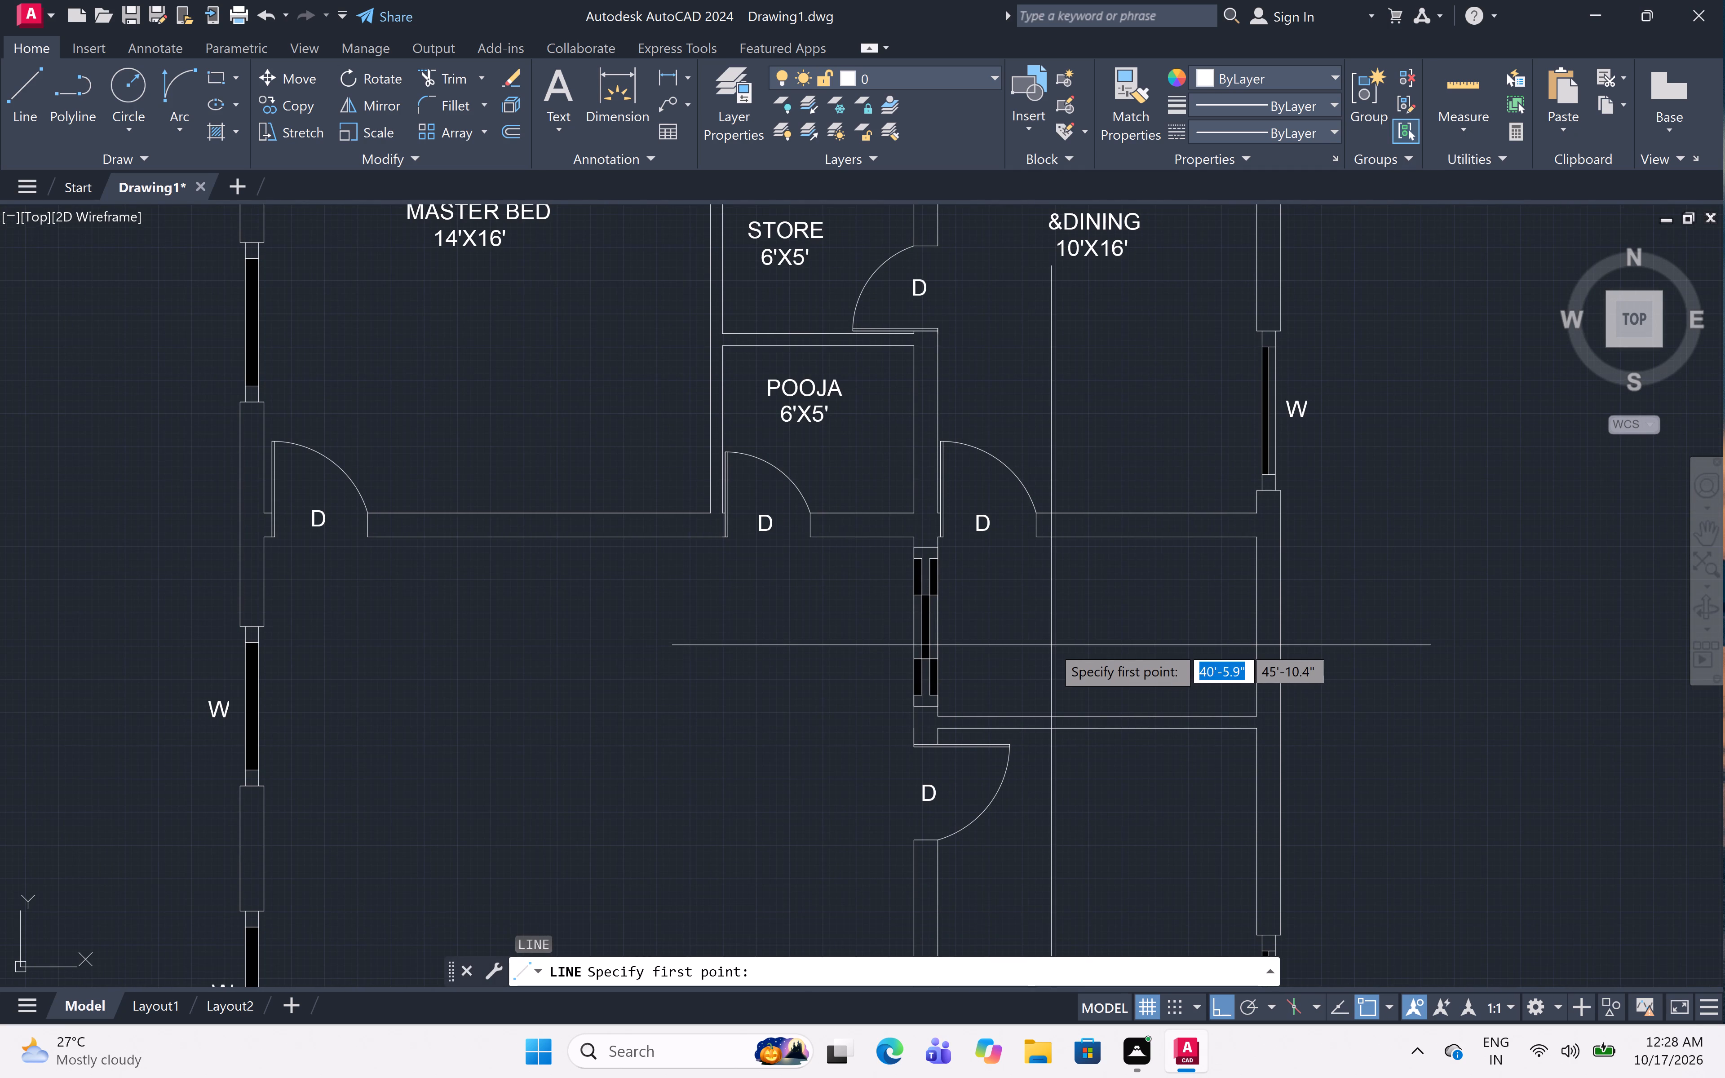
left_click(1256, 539)
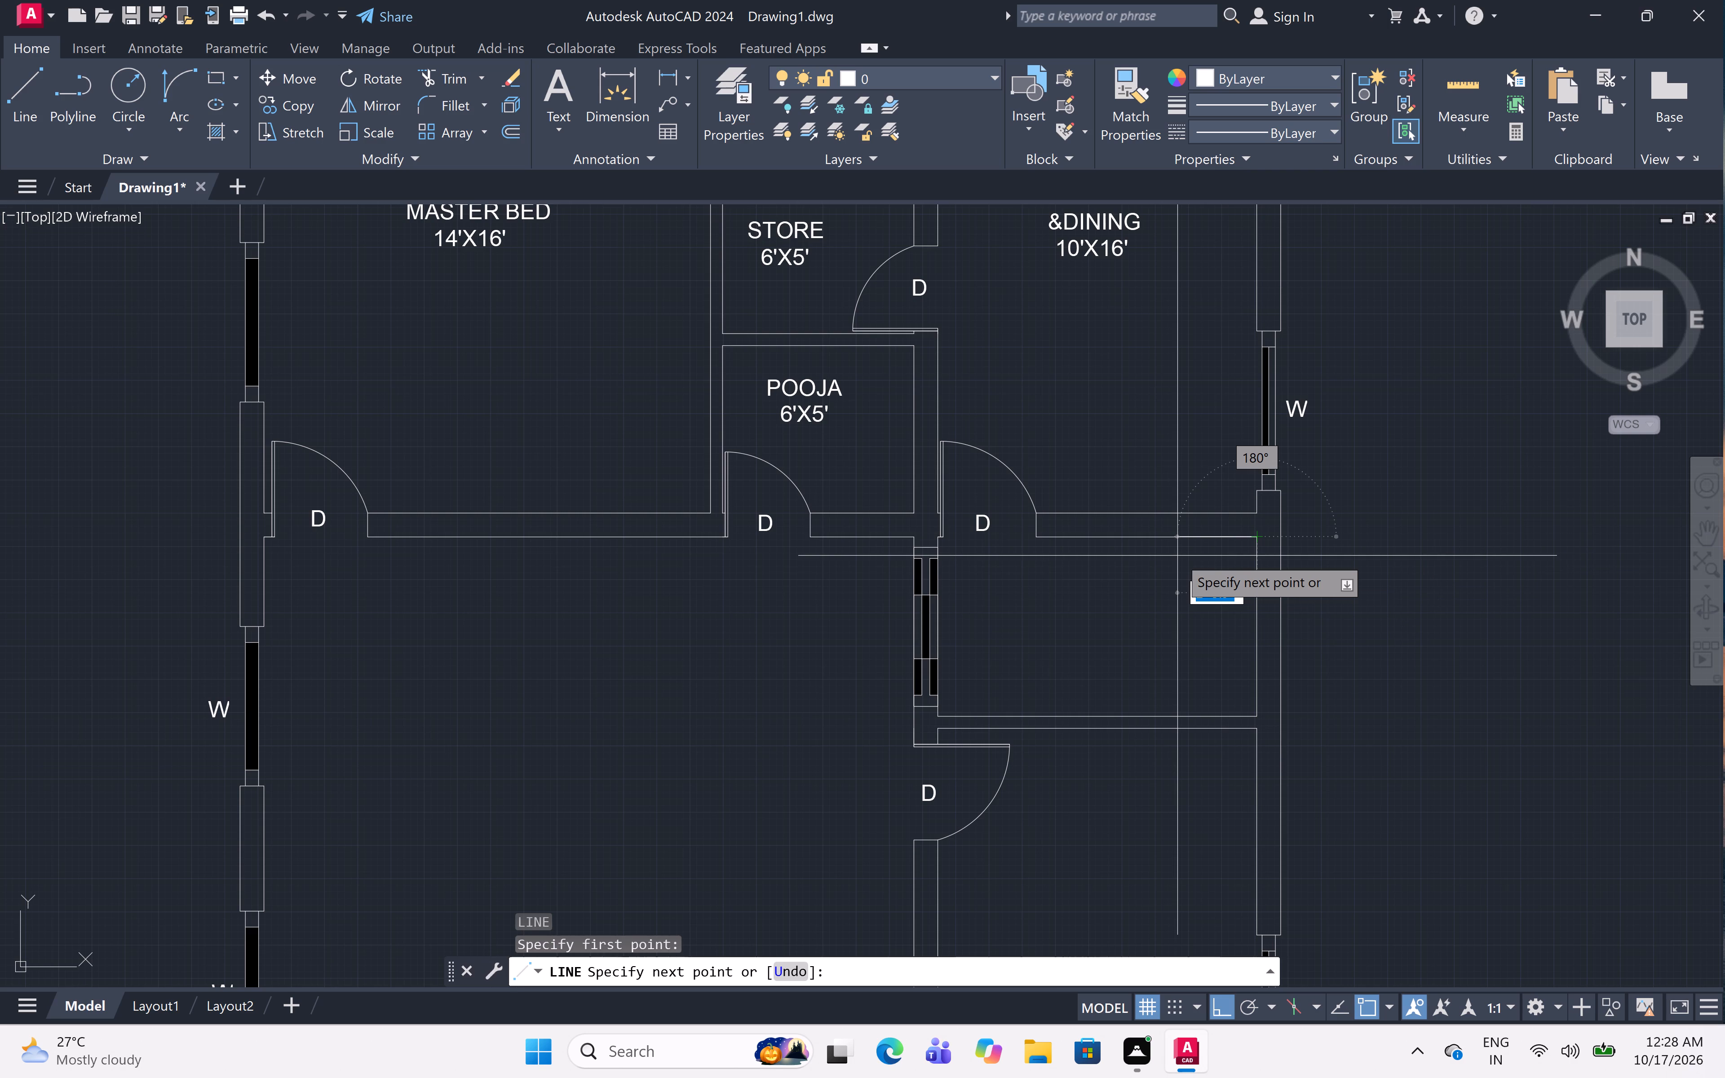
left_click(1255, 720)
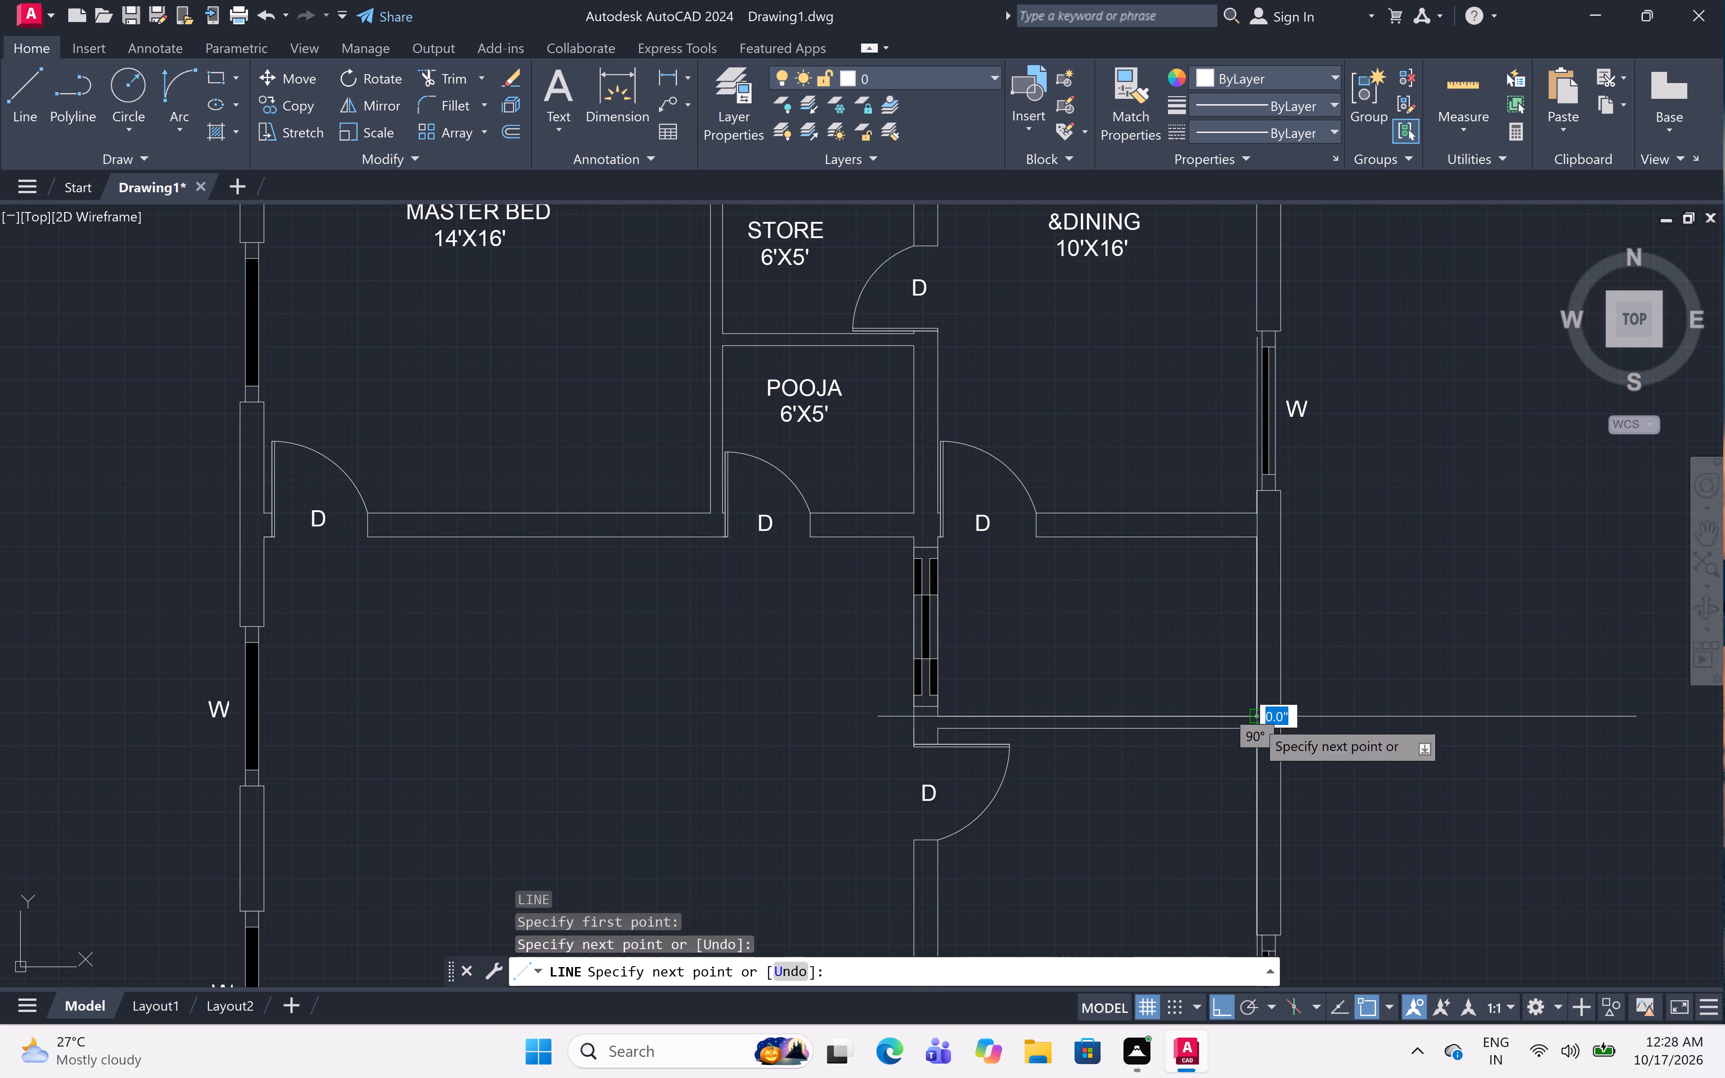
key("Escape")
Offset the new vertical line 3' into the room, away from the outer wall.
type("OFF 3'")
key("space")
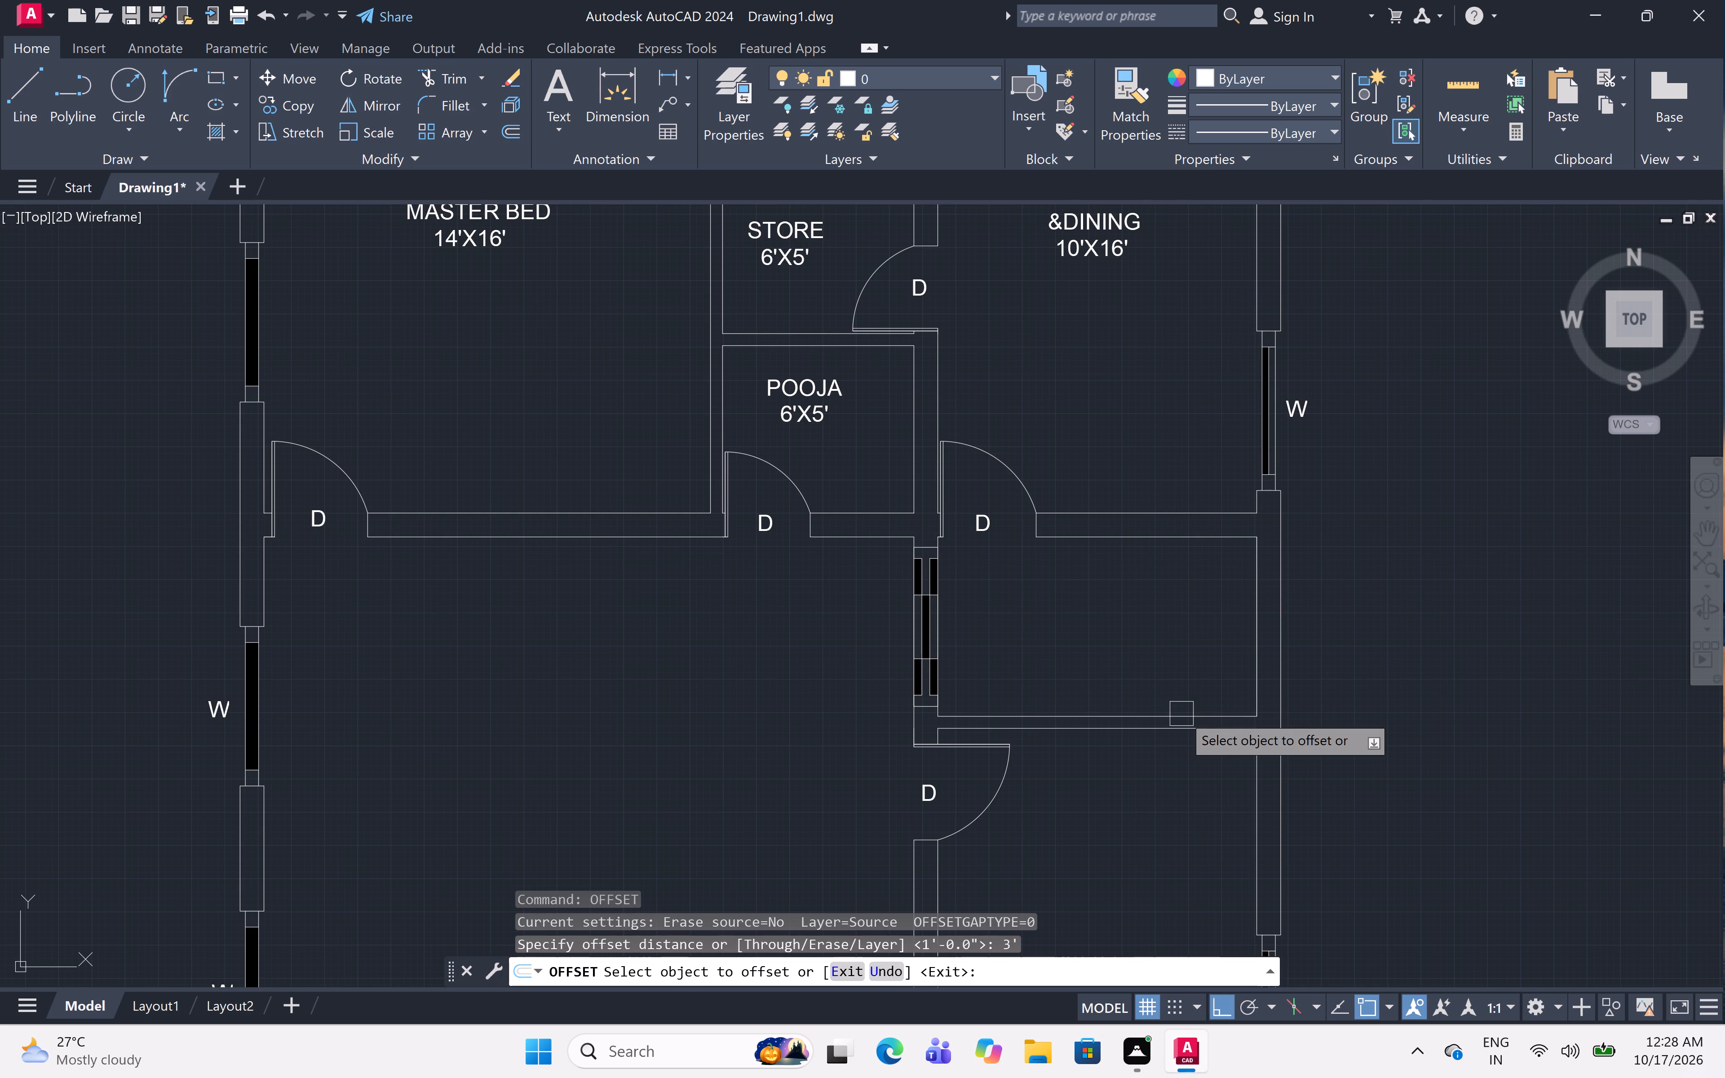
left_click(1252, 626)
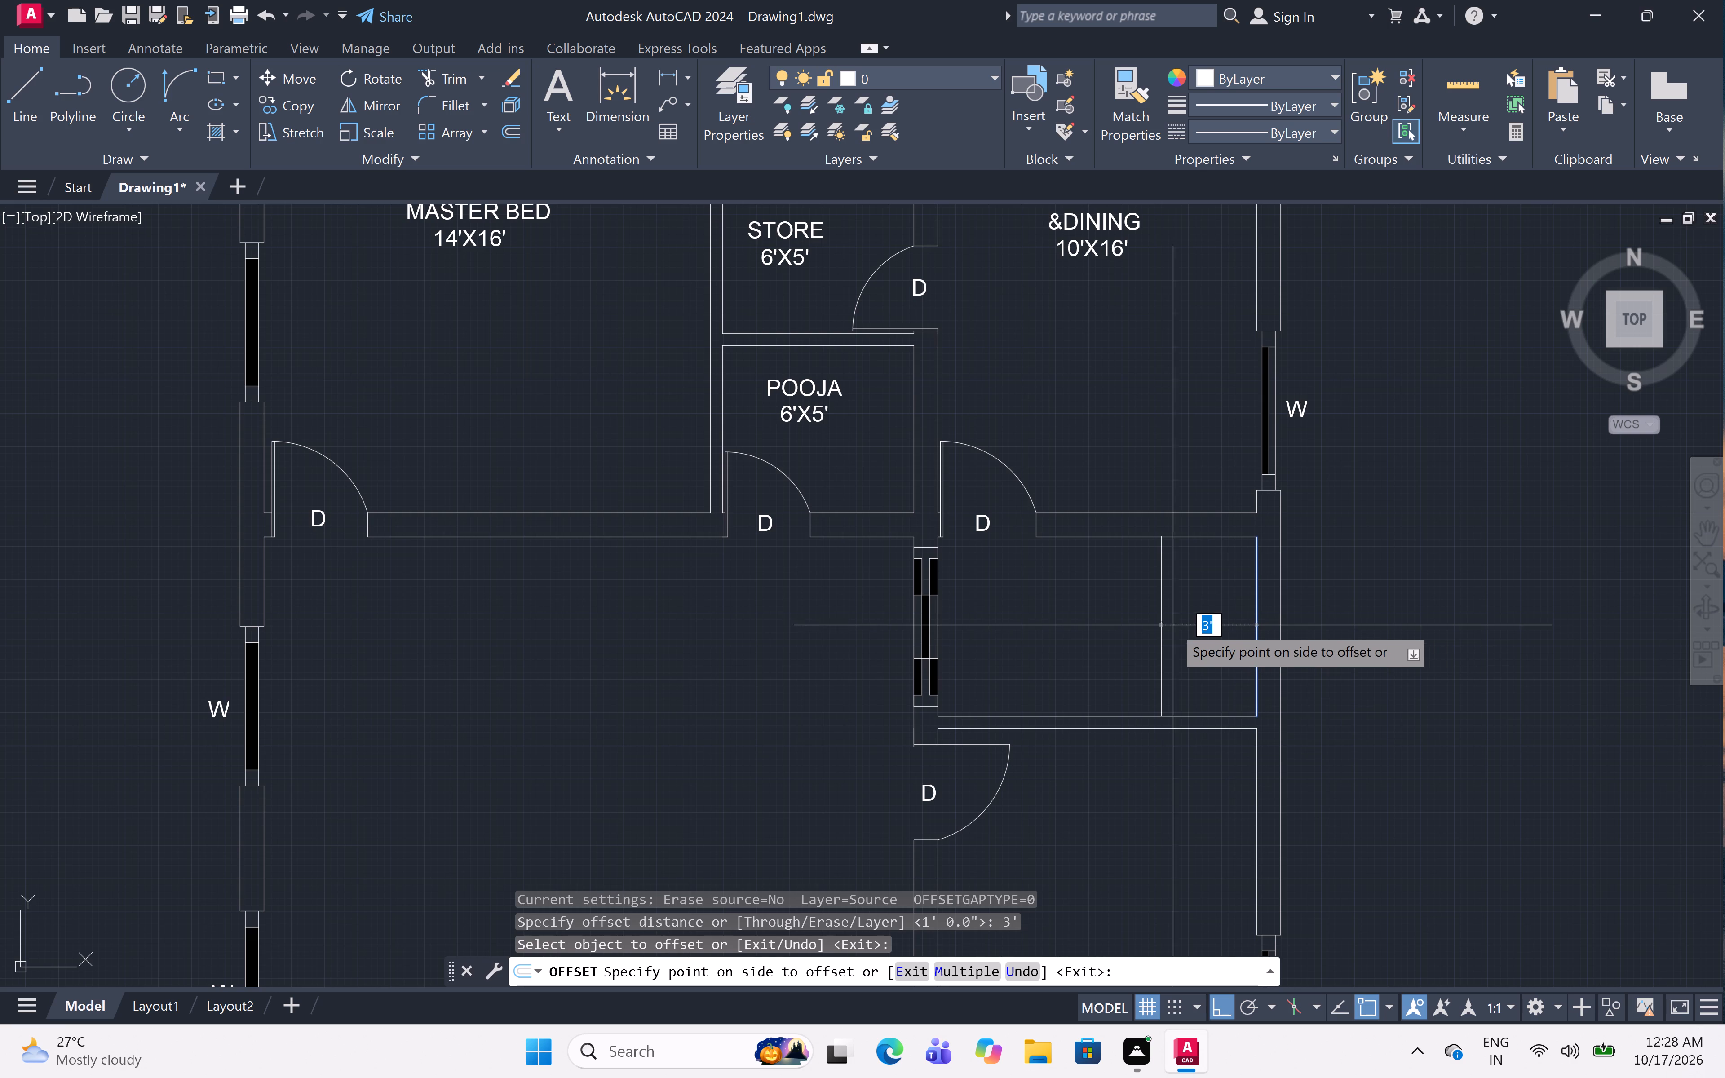
left_click(1143, 614)
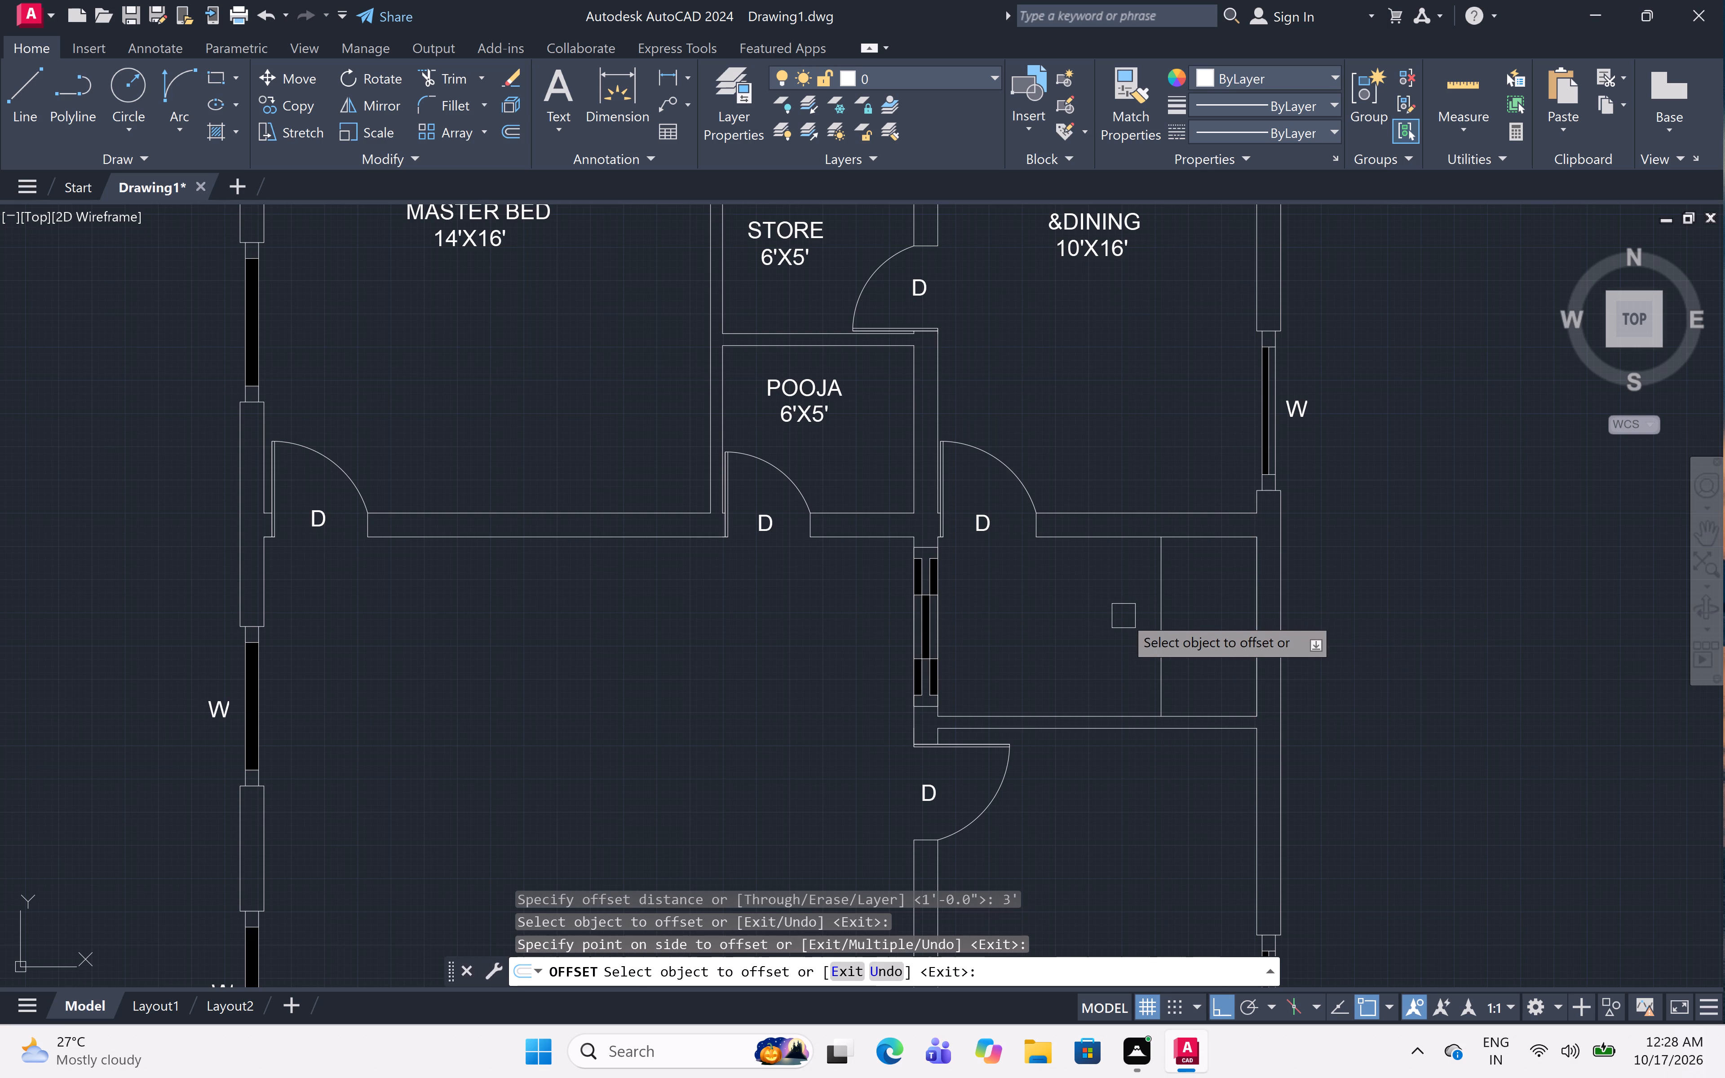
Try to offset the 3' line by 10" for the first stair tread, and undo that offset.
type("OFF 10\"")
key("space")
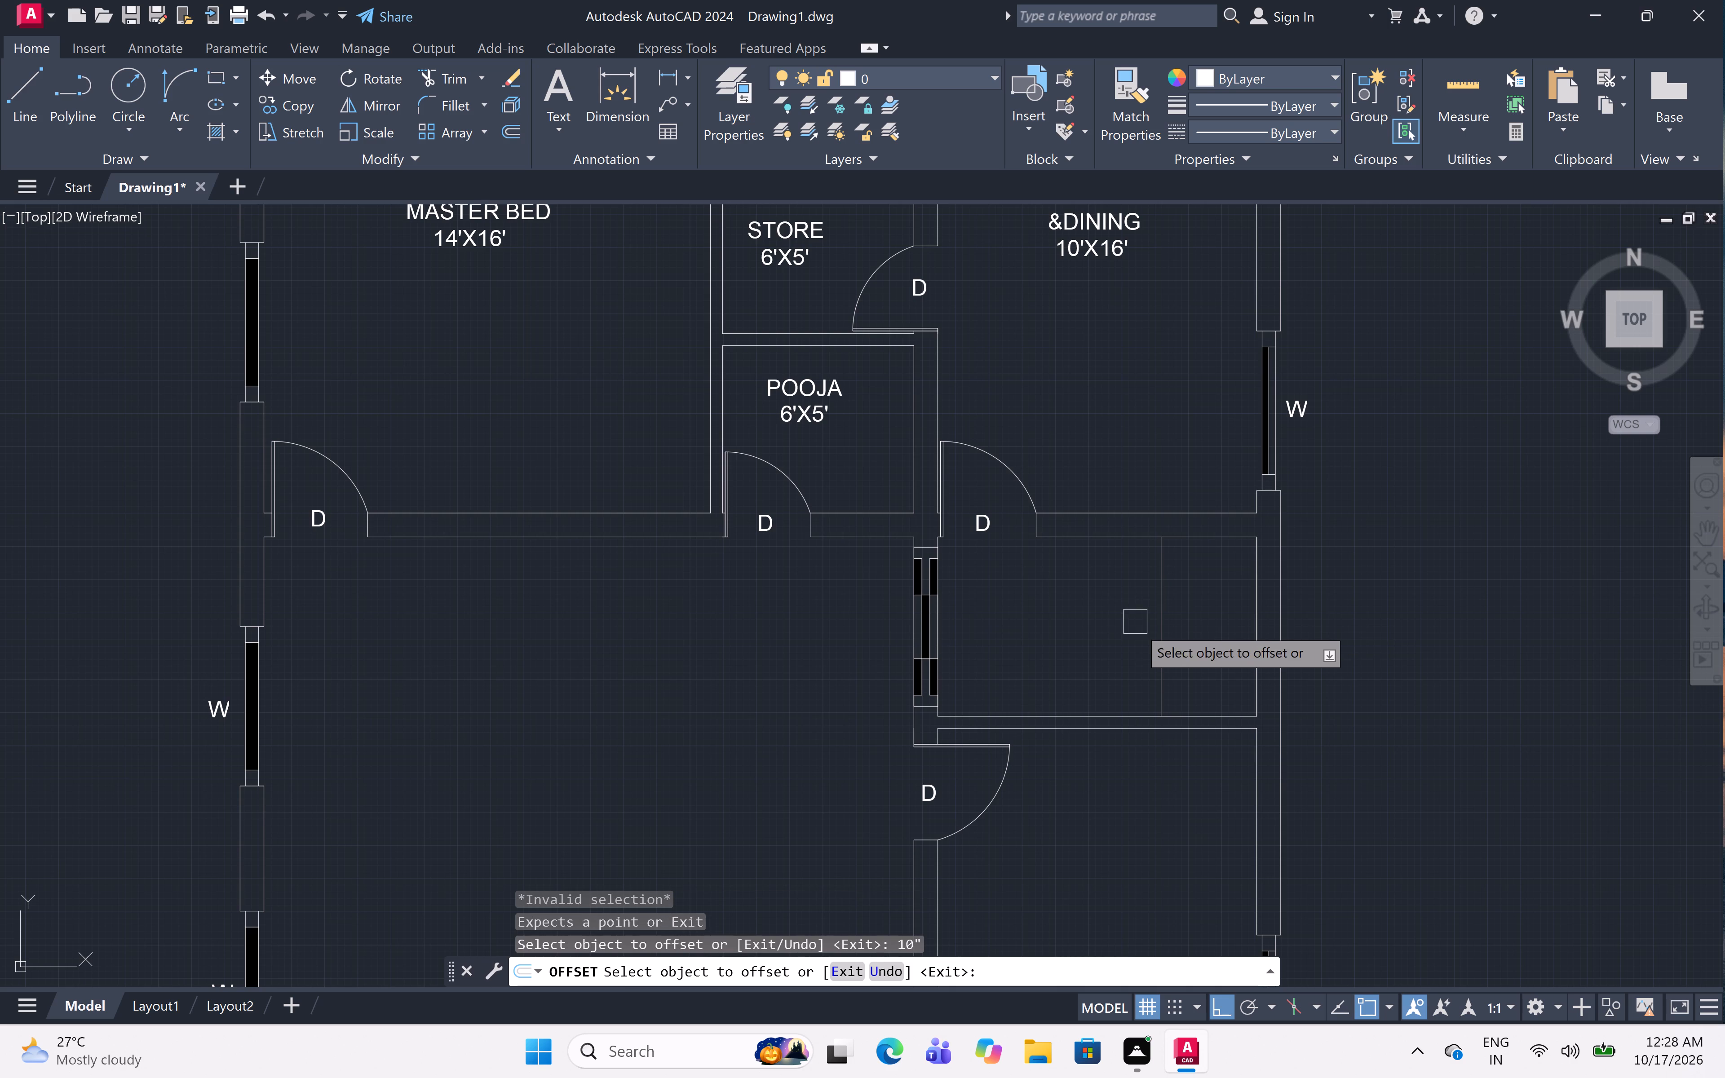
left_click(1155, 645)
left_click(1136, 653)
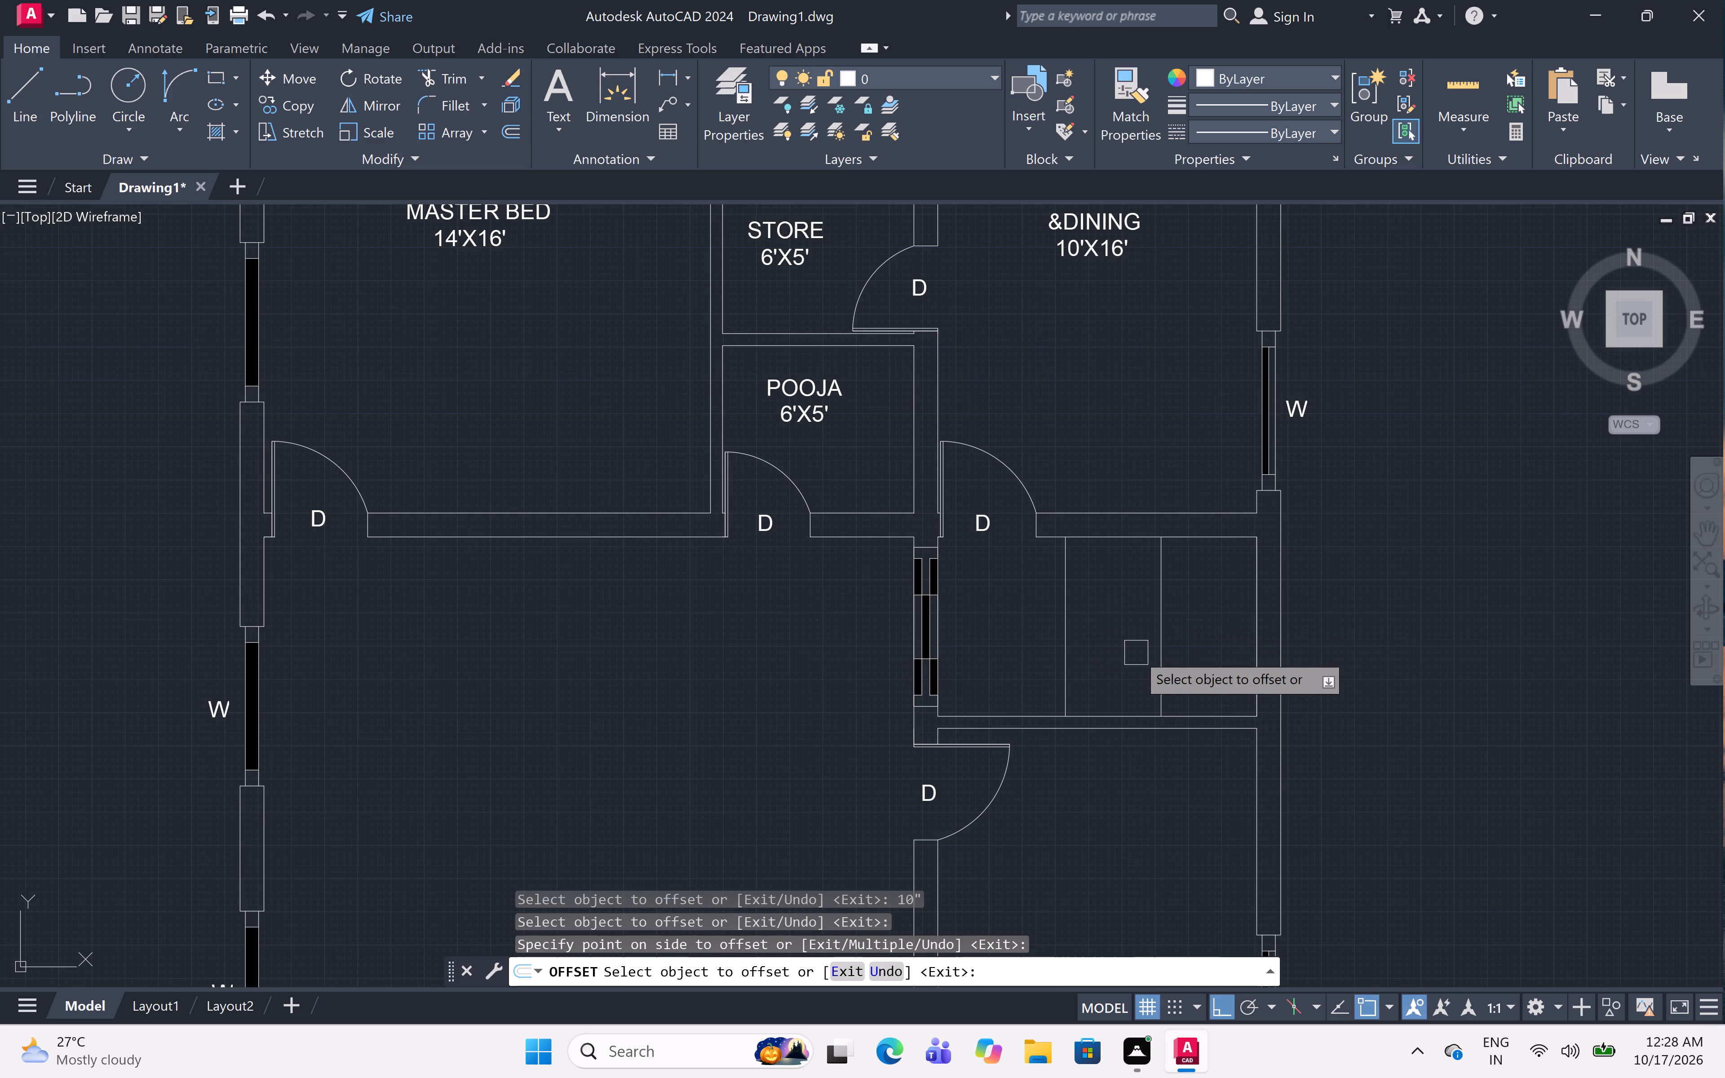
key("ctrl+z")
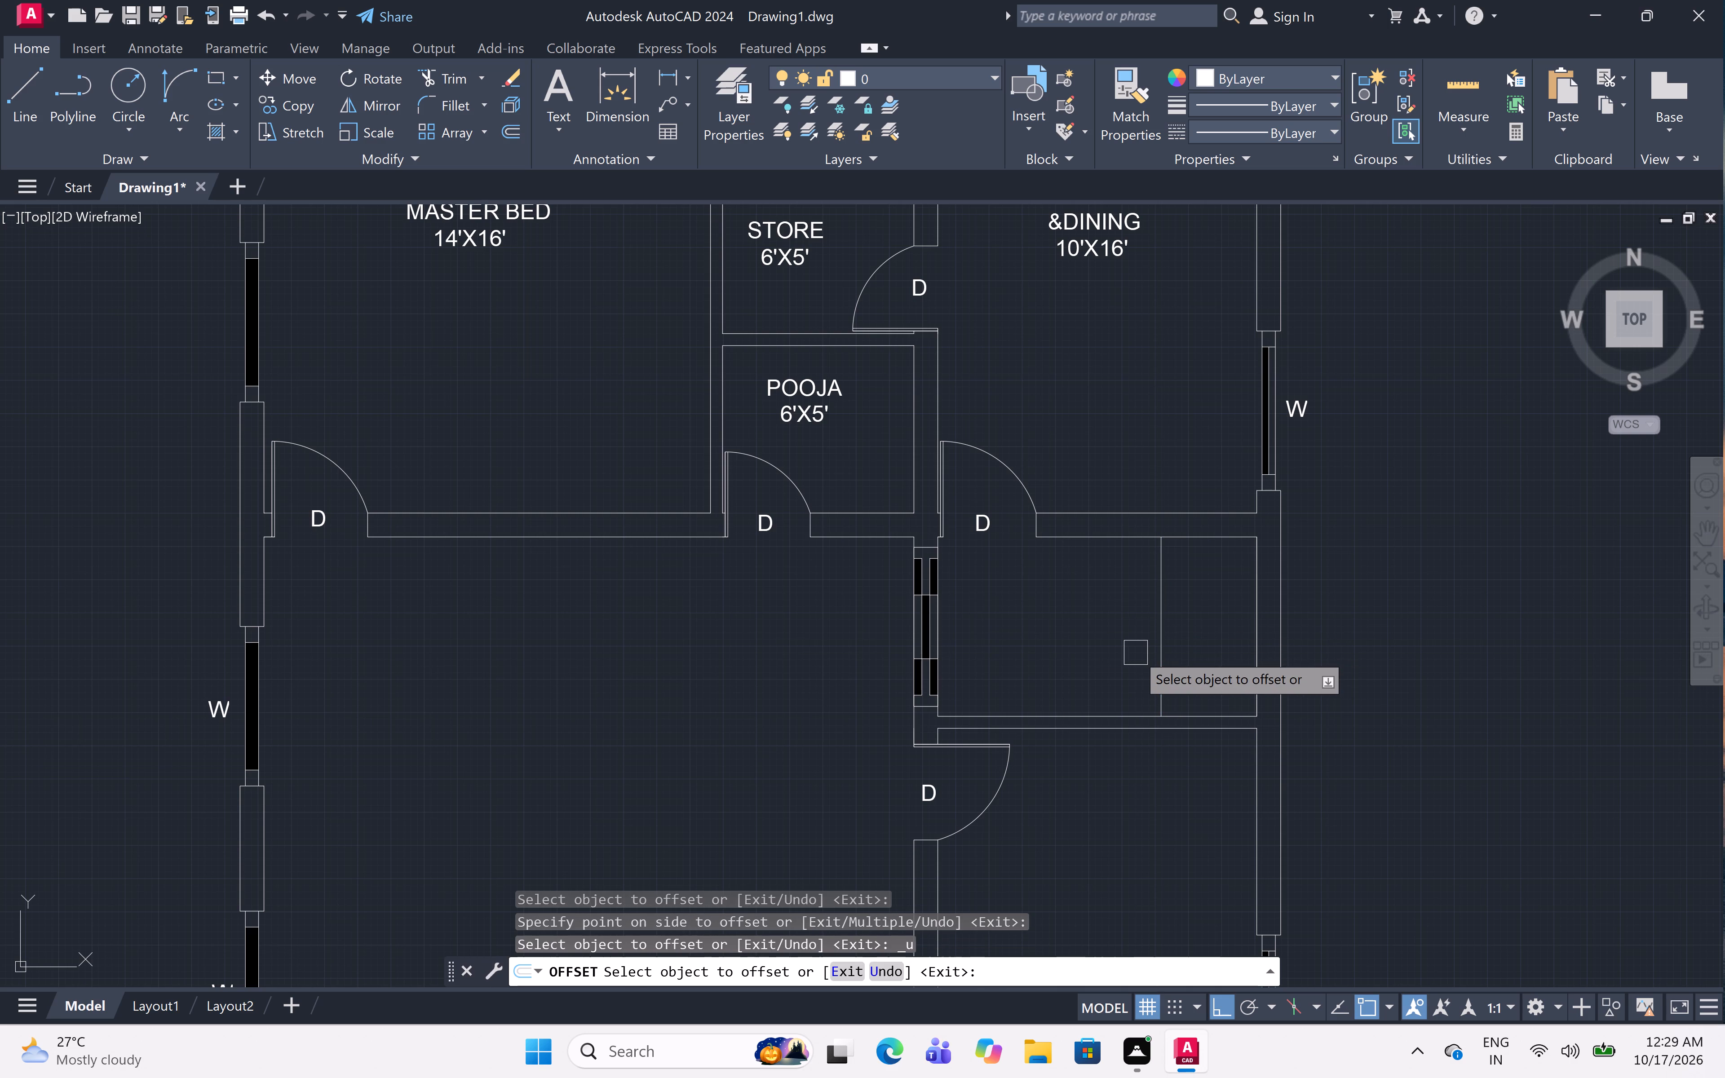
Offset the 3' line by 10" seven times in succession toward the black-hatched opening, forming the stair treads.
key("space")
key("space")
type("10\"")
key("space")
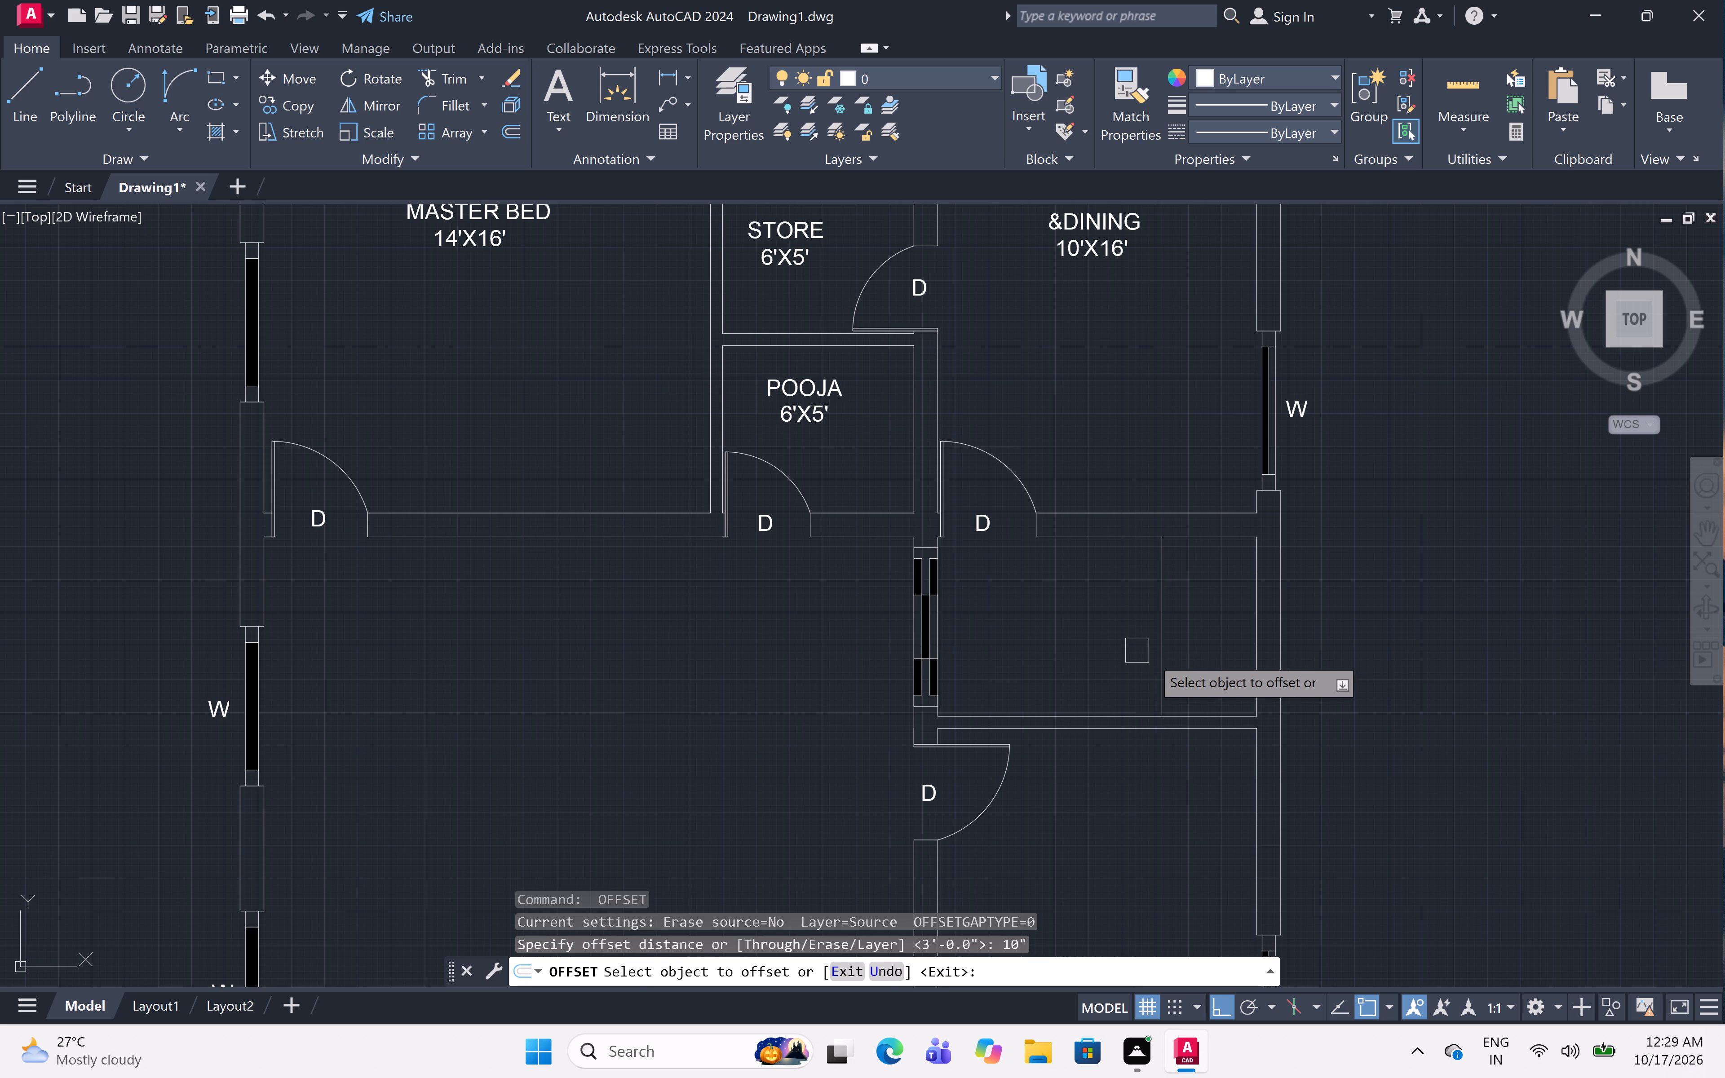
left_click(1151, 656)
left_click(1113, 682)
left_click(1130, 669)
left_click(1107, 683)
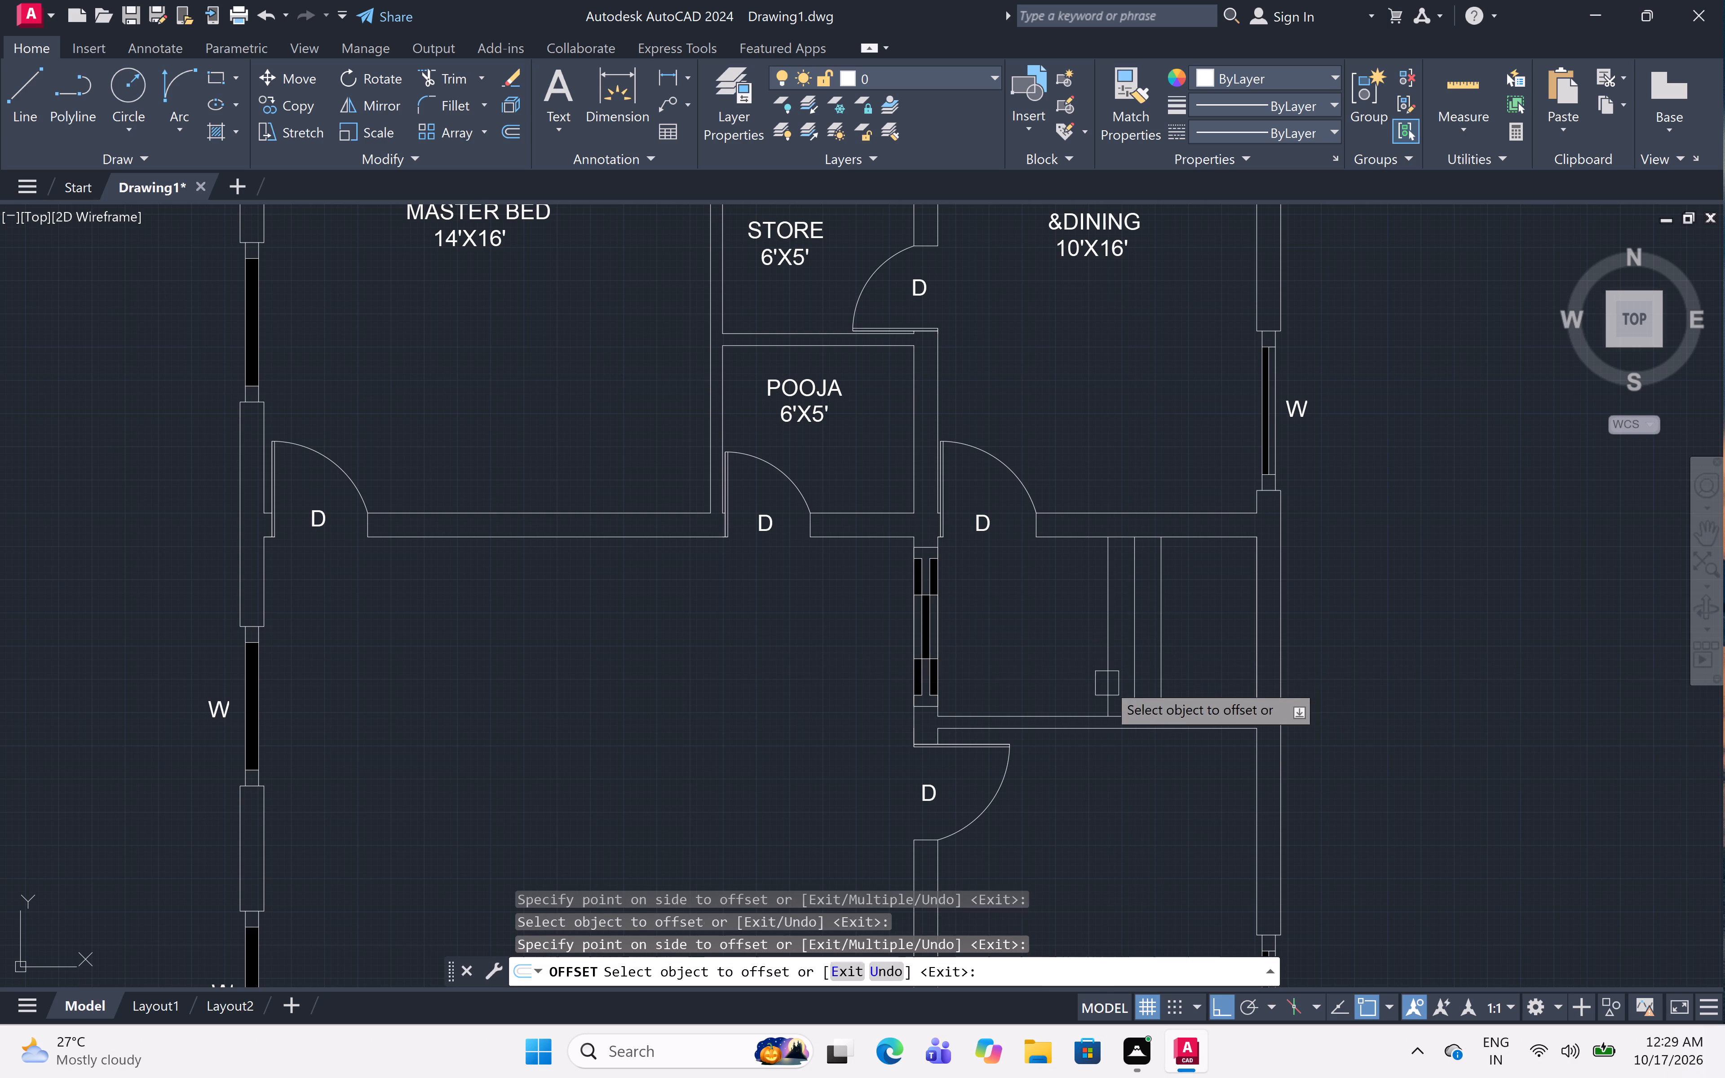
left_click_drag(1115, 676, 1109, 678)
left_click(1070, 680)
left_click_drag(1088, 665, 1077, 669)
left_click(1034, 667)
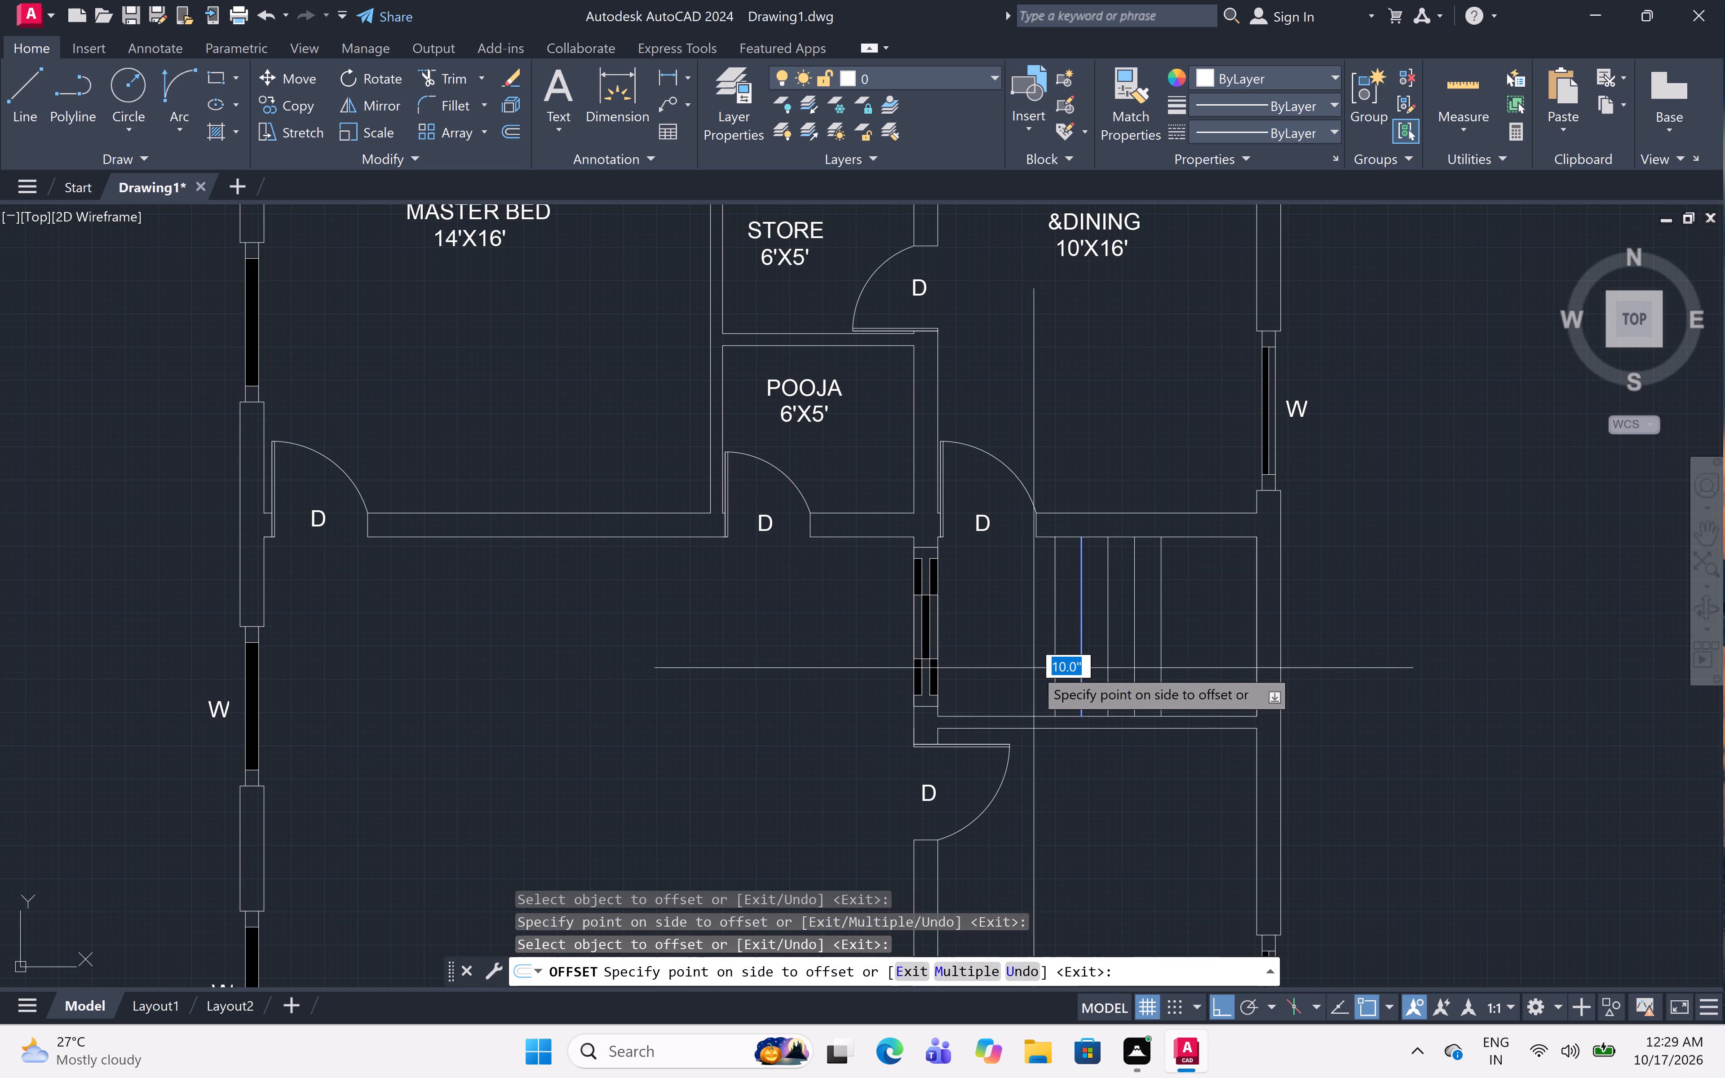
left_click(1047, 663)
left_click(1003, 670)
left_click(1026, 662)
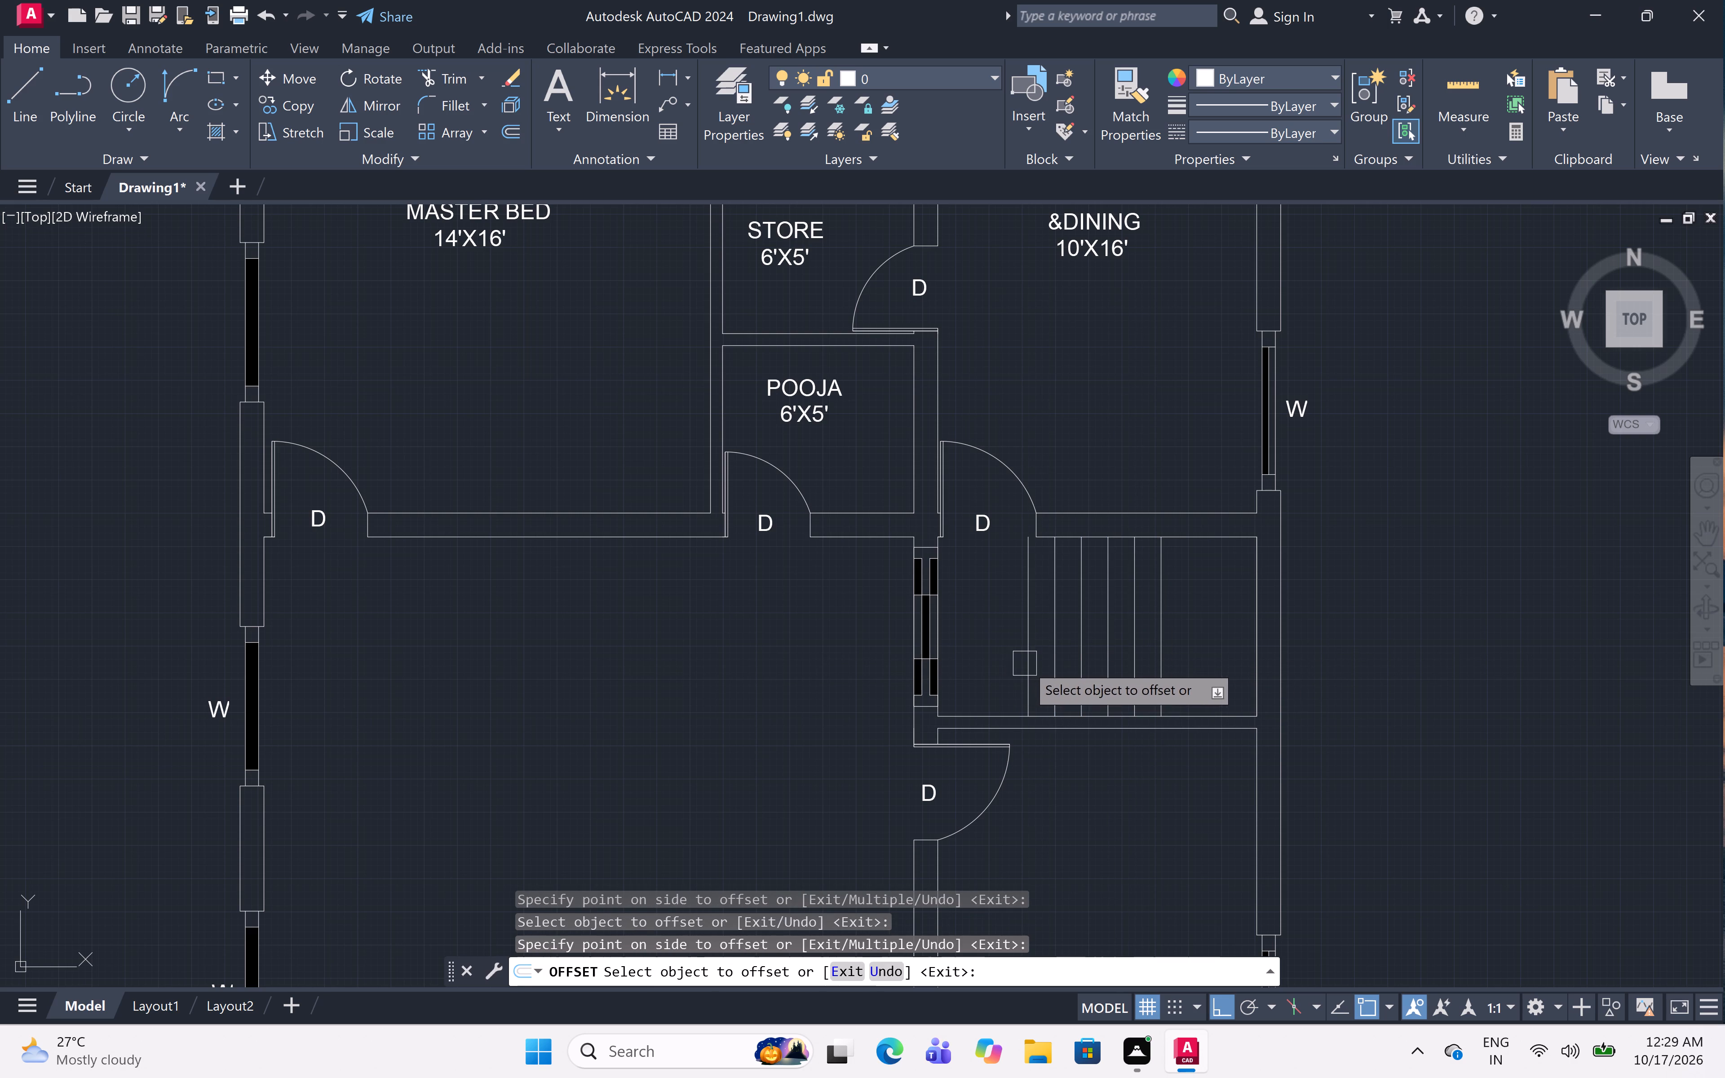
left_click(1008, 661)
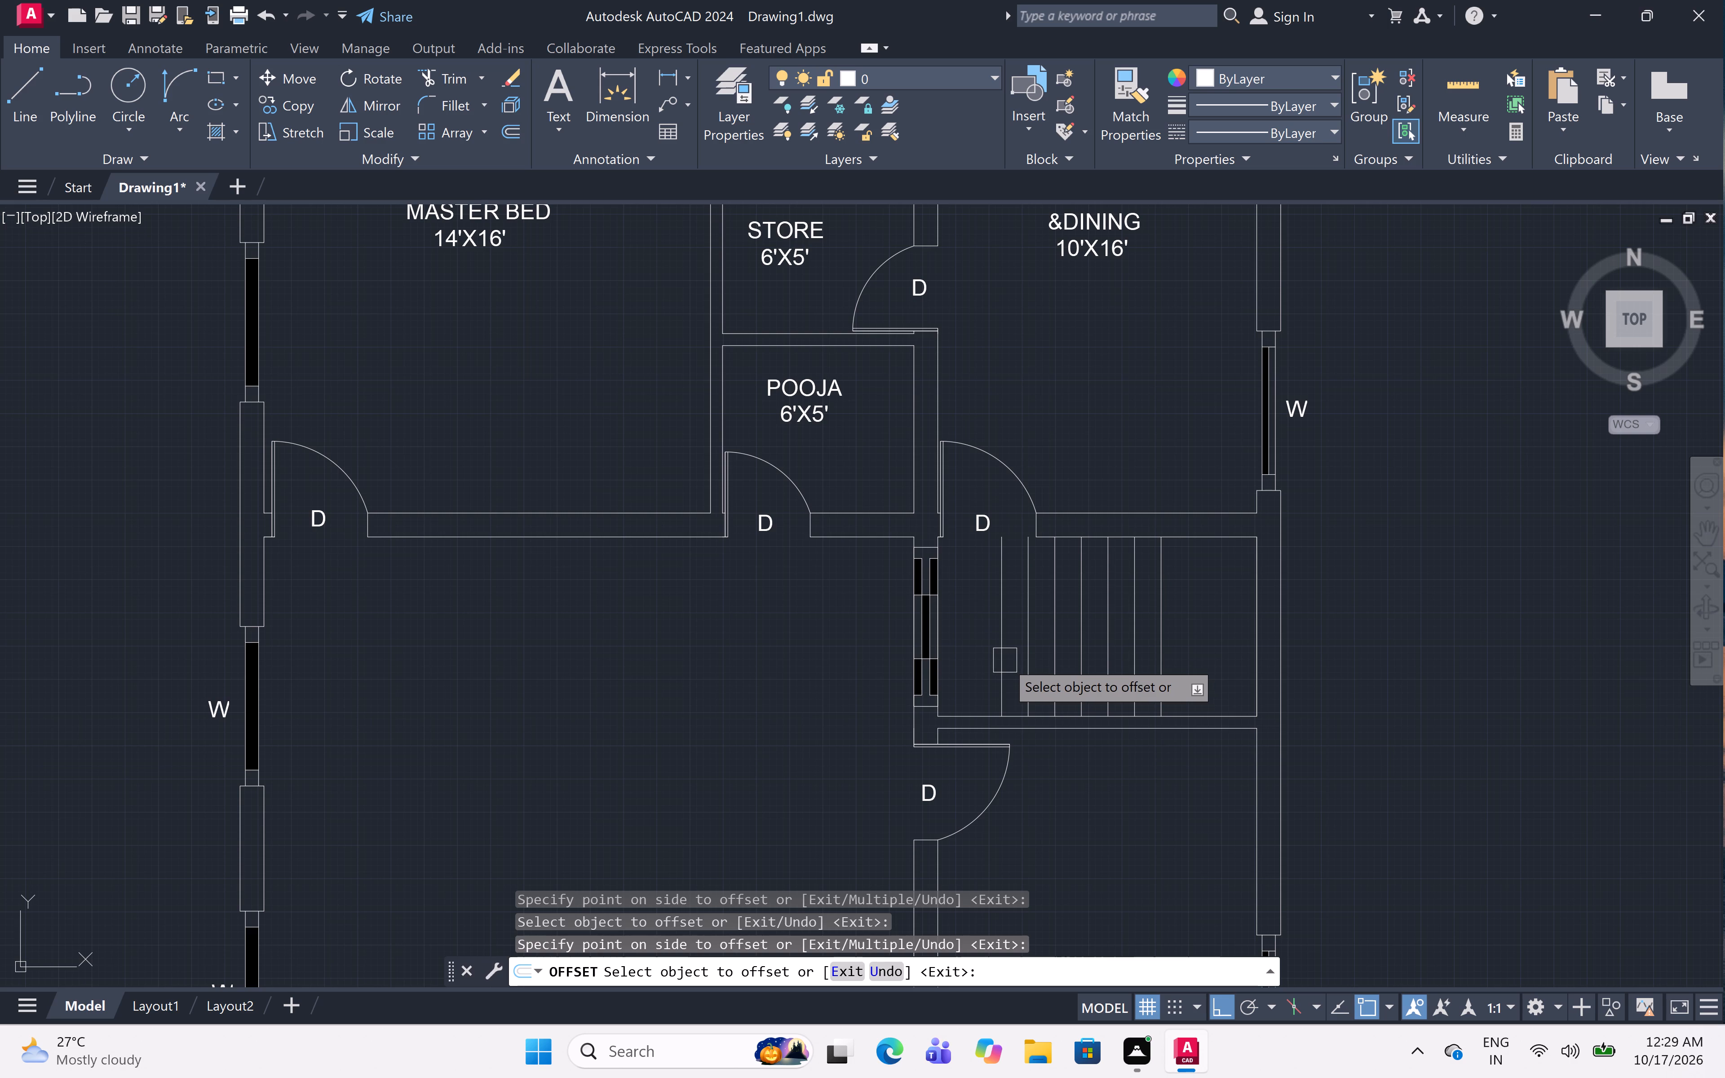
left_click(1004, 658)
left_click(960, 669)
key("Escape")
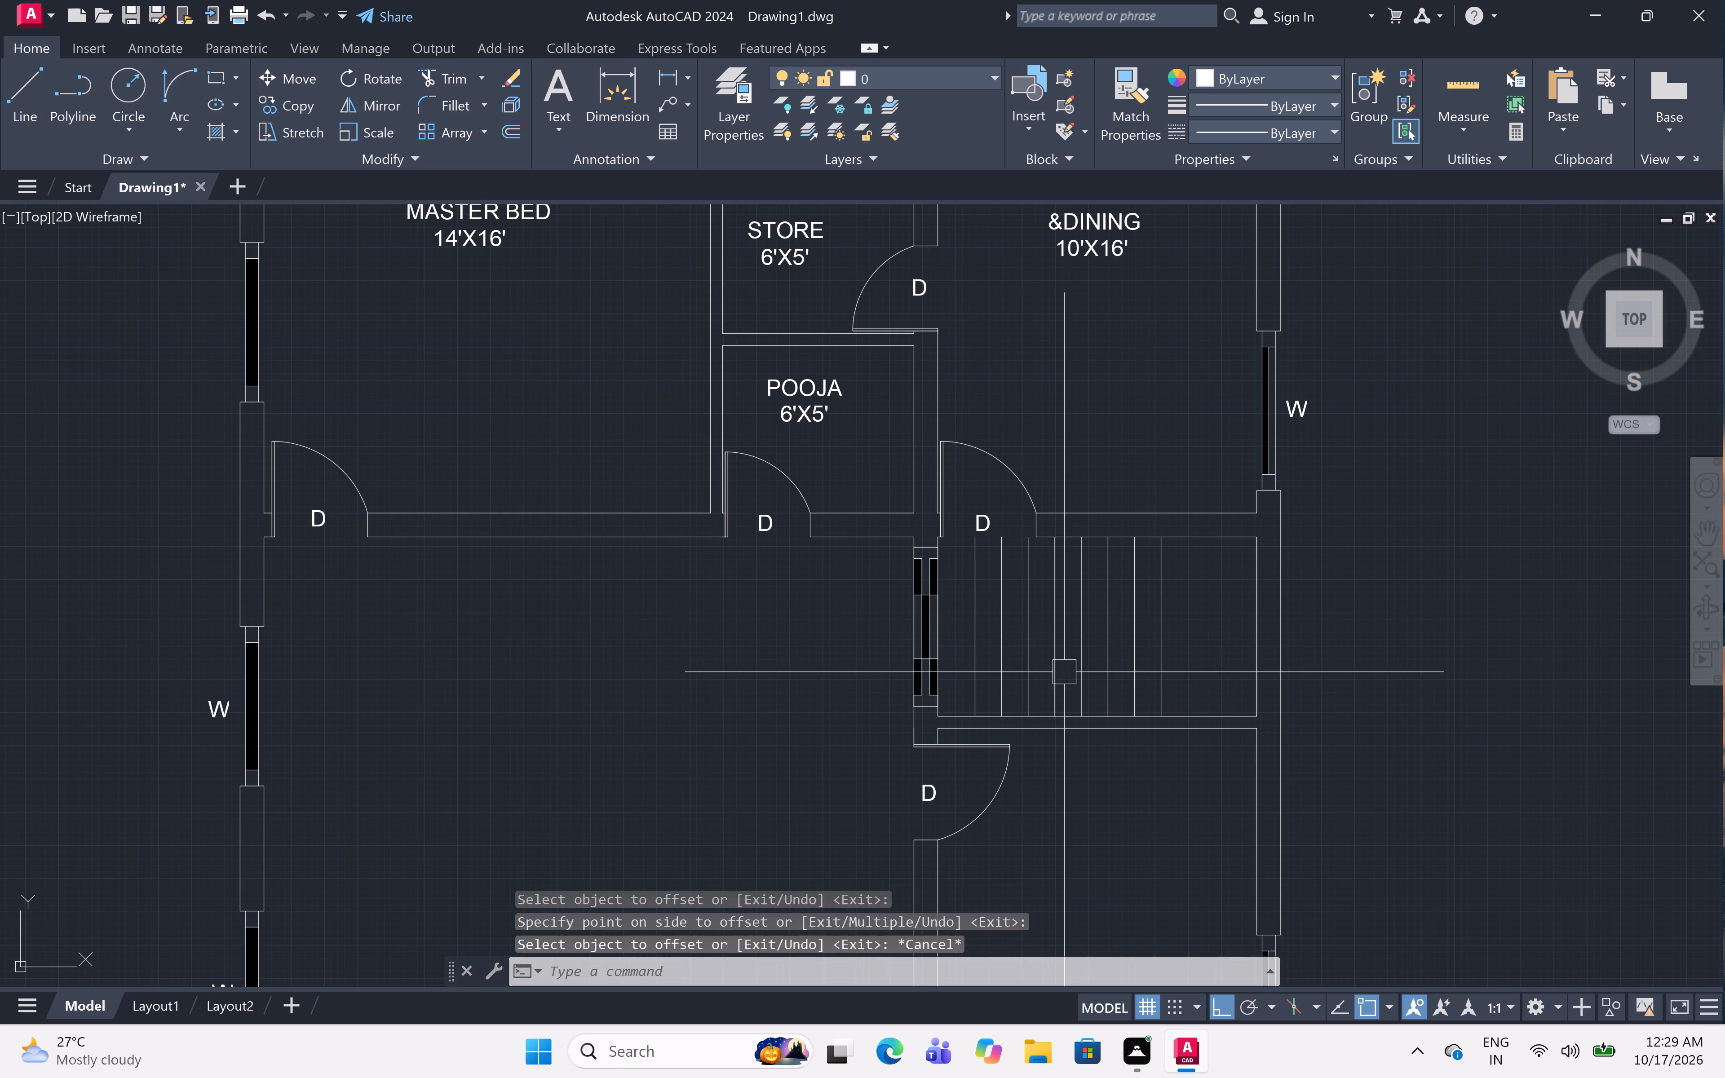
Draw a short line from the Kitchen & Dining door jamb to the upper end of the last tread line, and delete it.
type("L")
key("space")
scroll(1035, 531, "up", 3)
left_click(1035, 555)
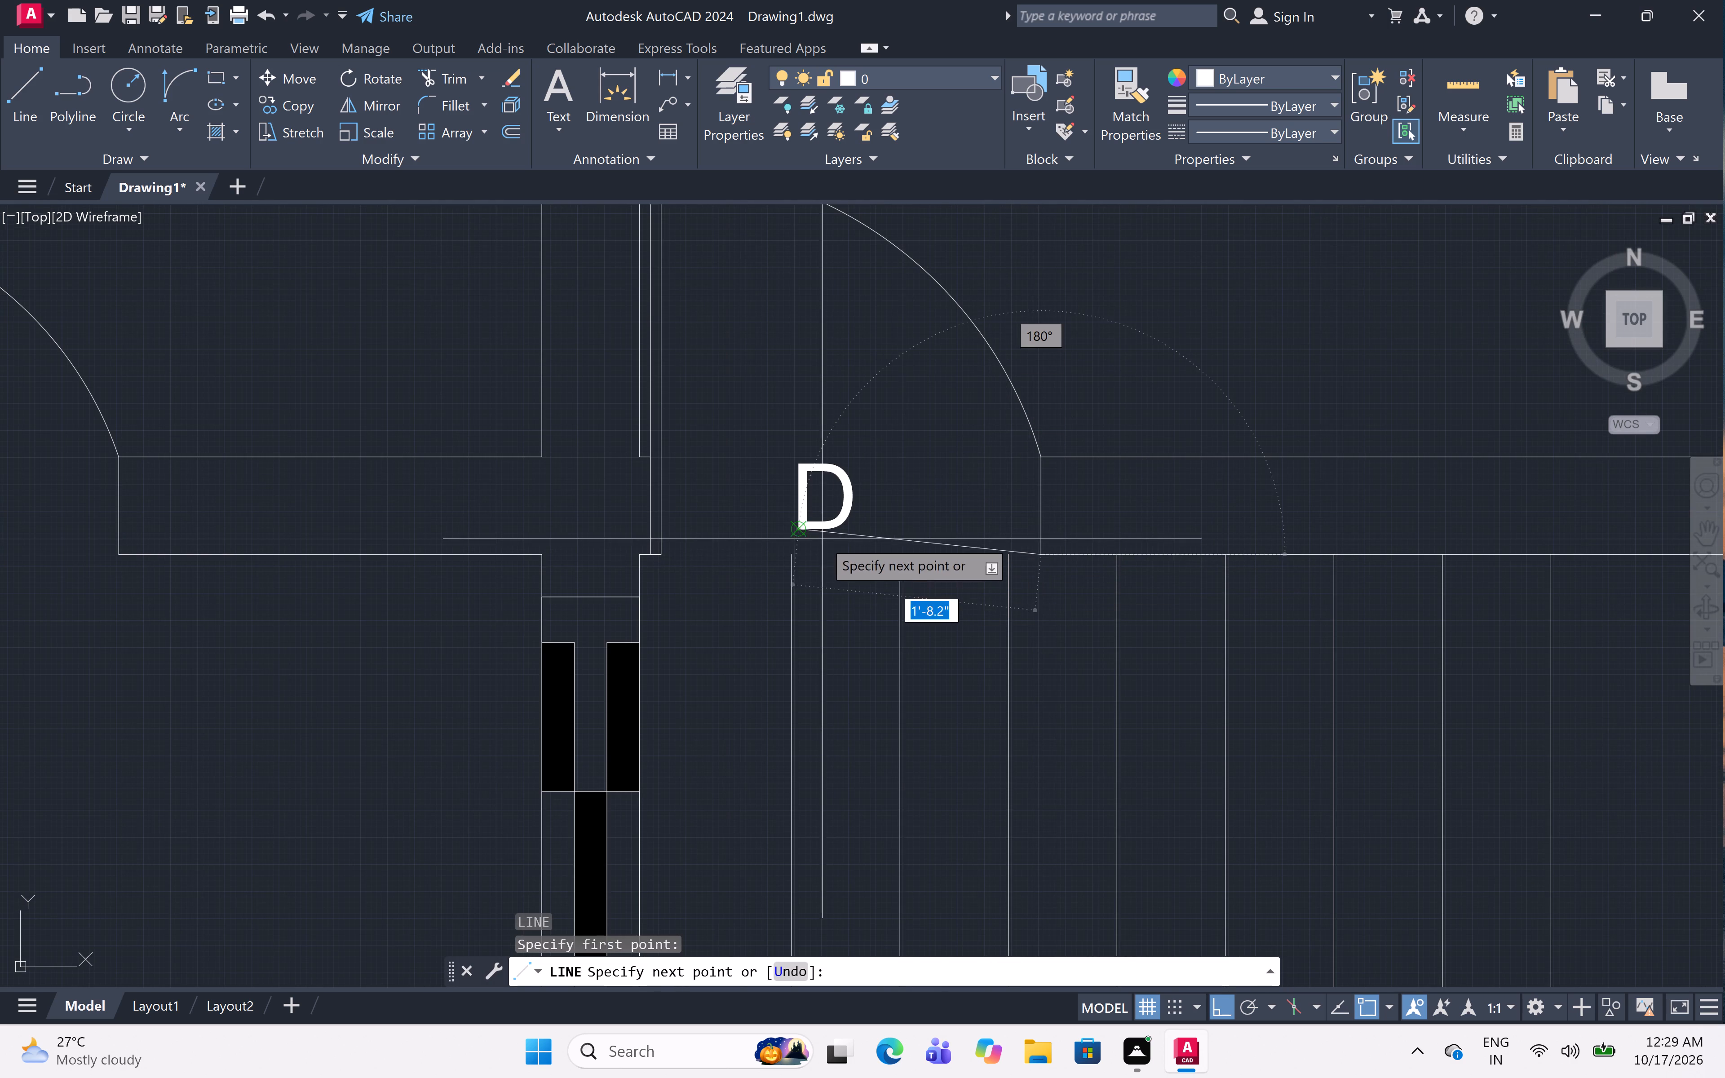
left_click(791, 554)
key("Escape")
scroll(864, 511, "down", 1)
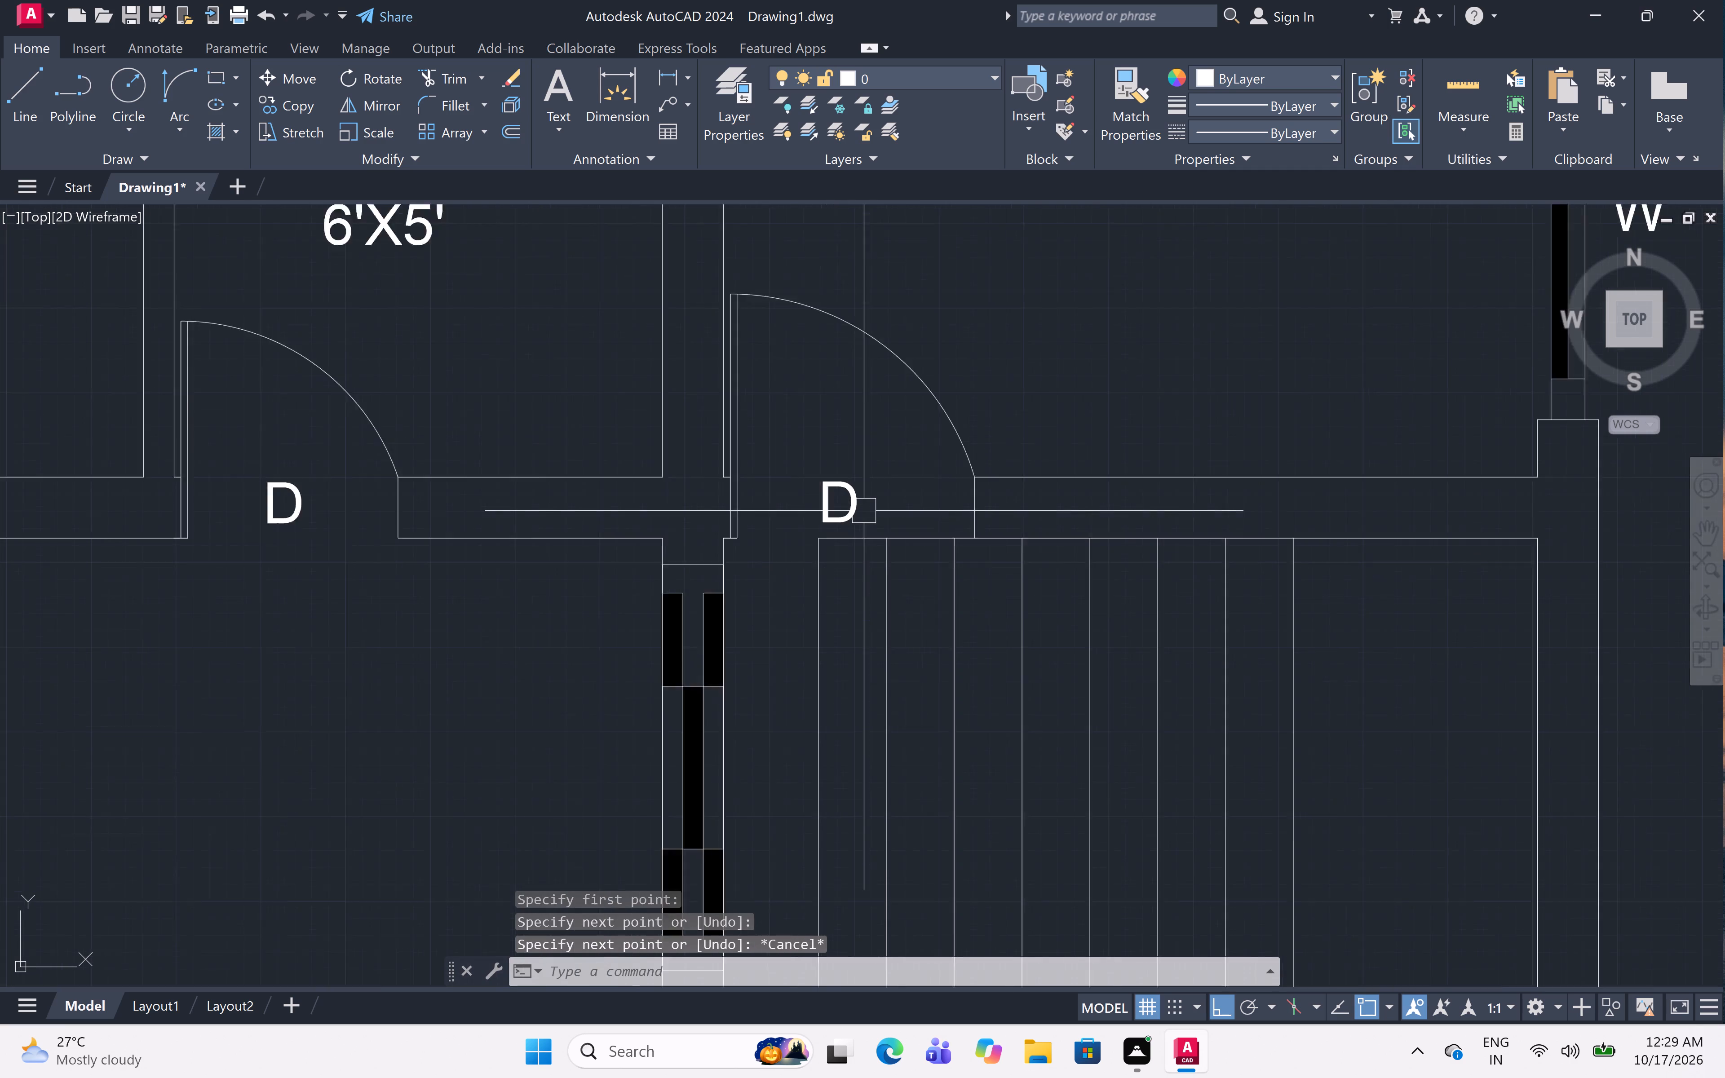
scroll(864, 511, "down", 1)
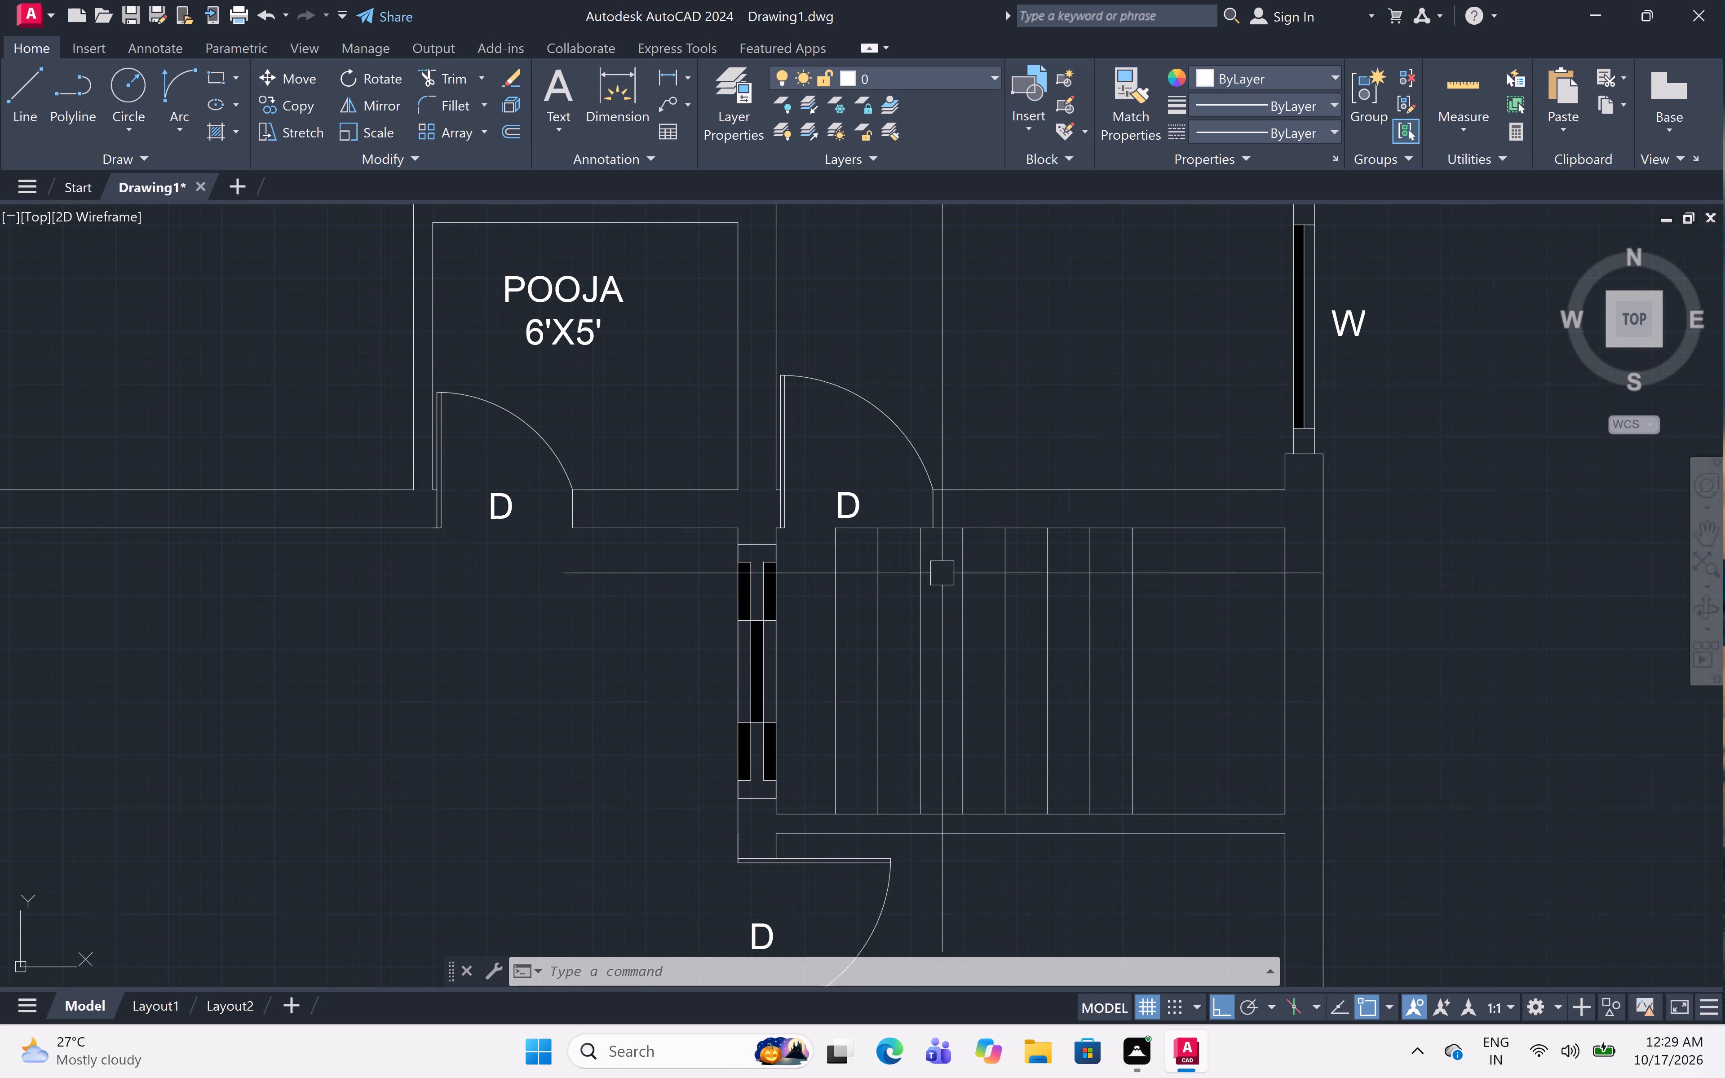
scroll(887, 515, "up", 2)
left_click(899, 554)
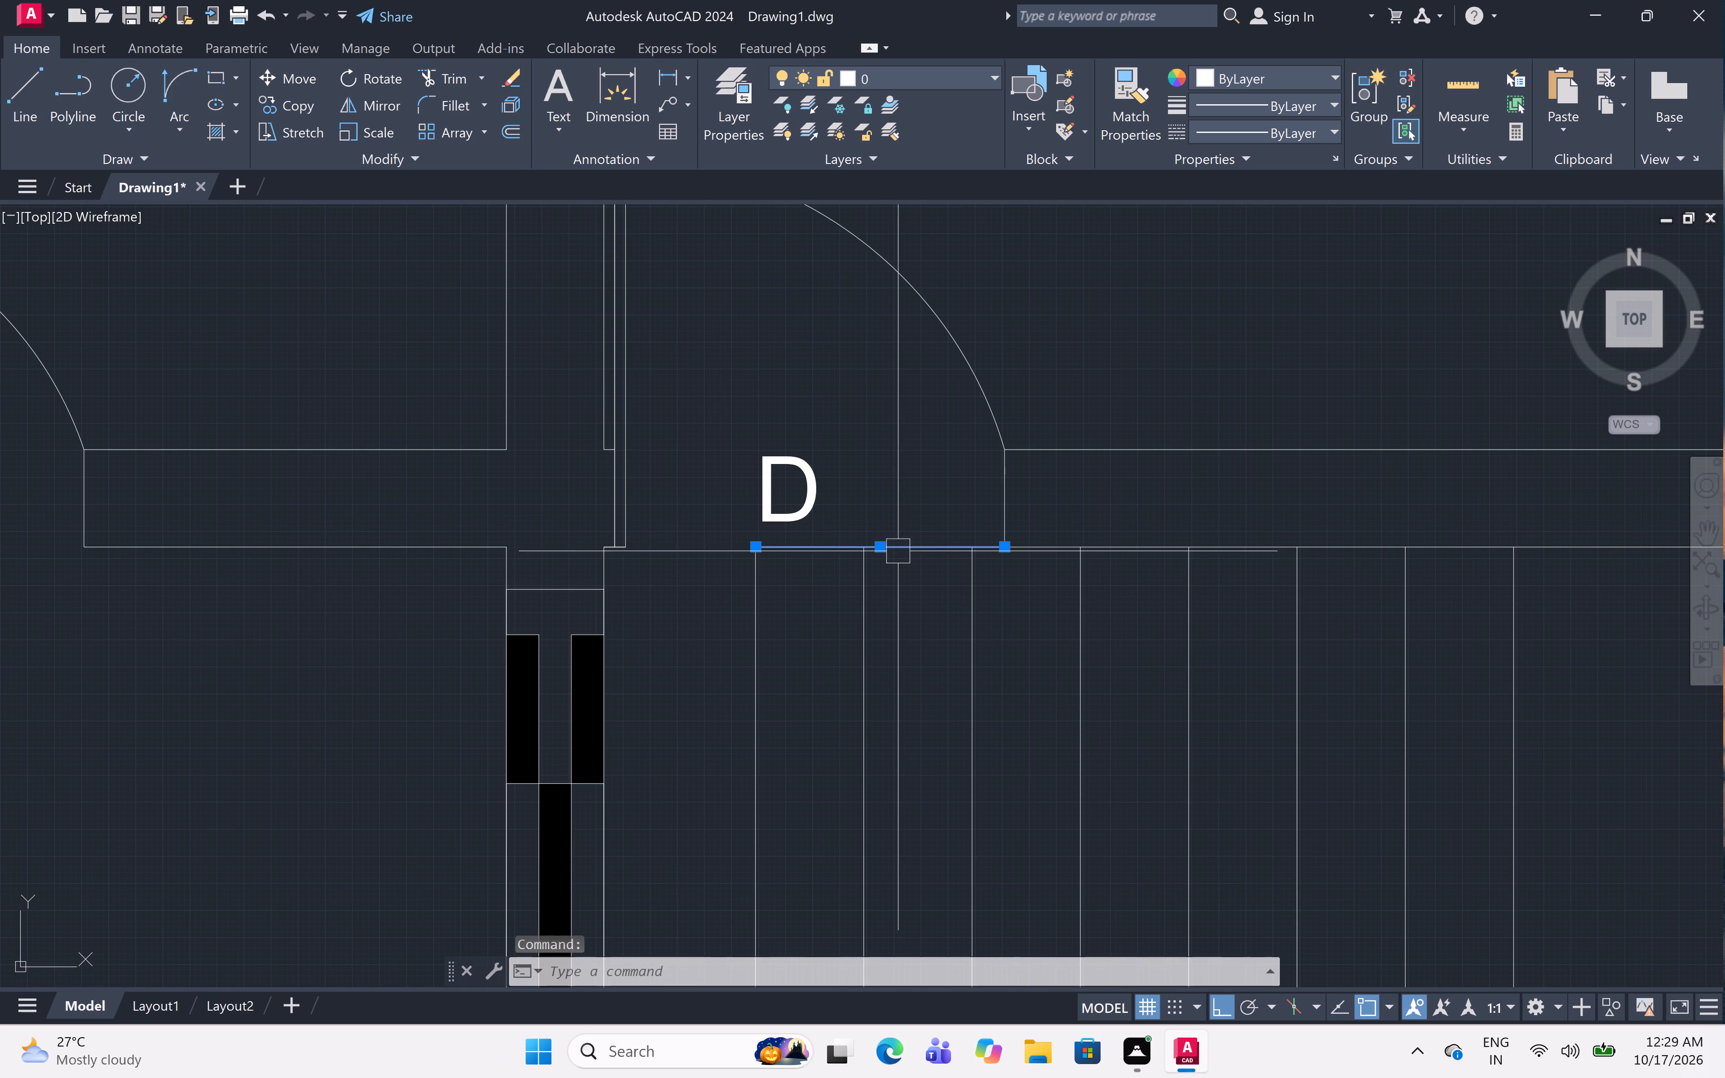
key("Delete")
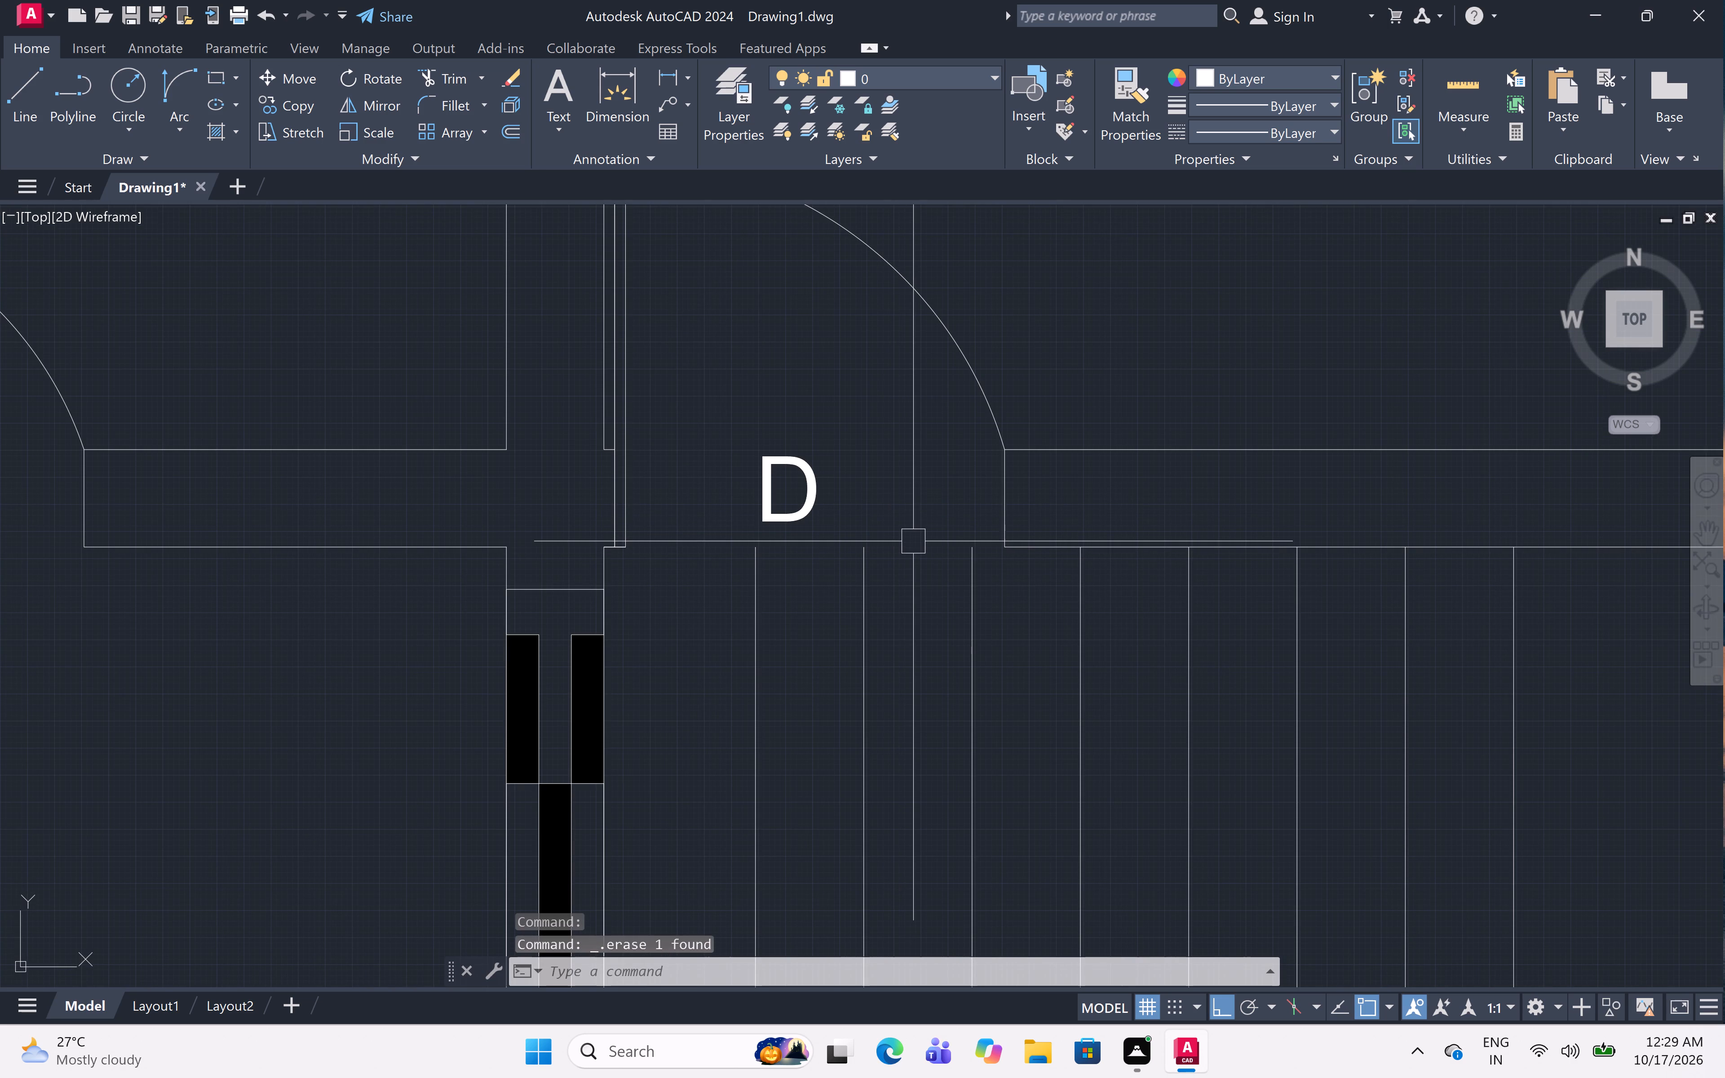
Extend the wall line above the stairs across the door opening to the last tread line.
type("EX")
key("space")
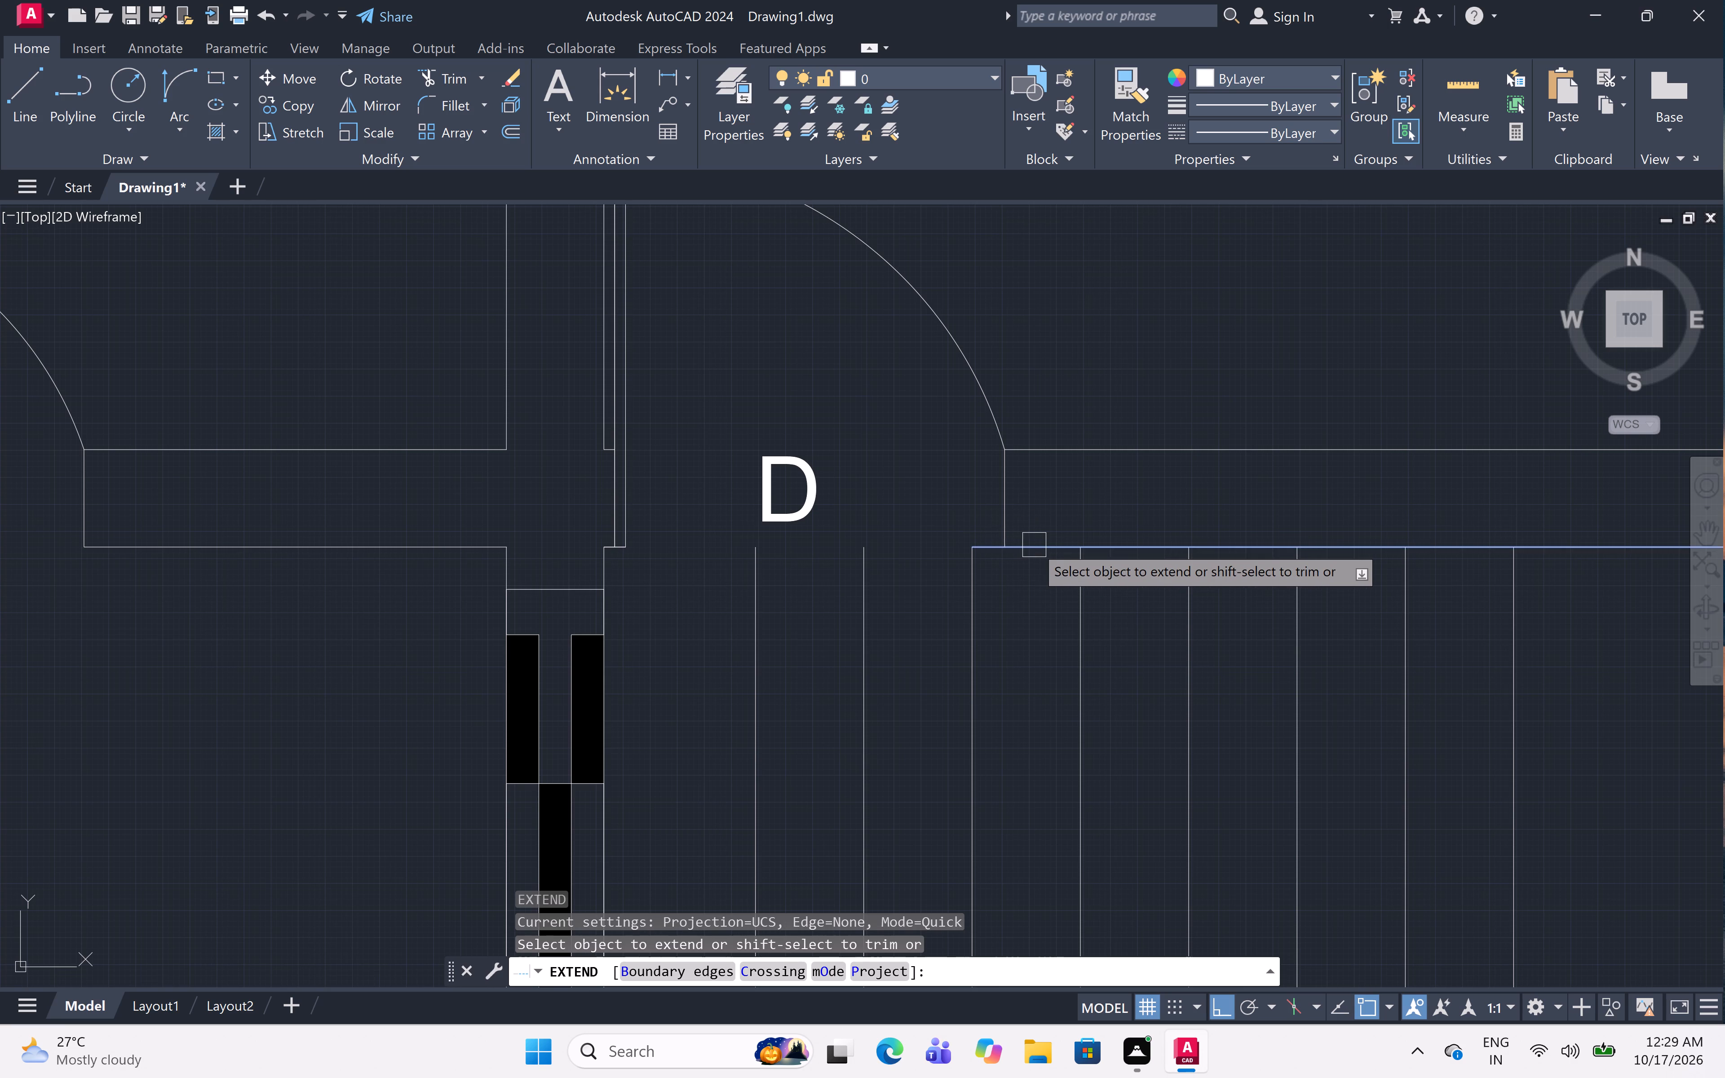
left_click(1030, 545)
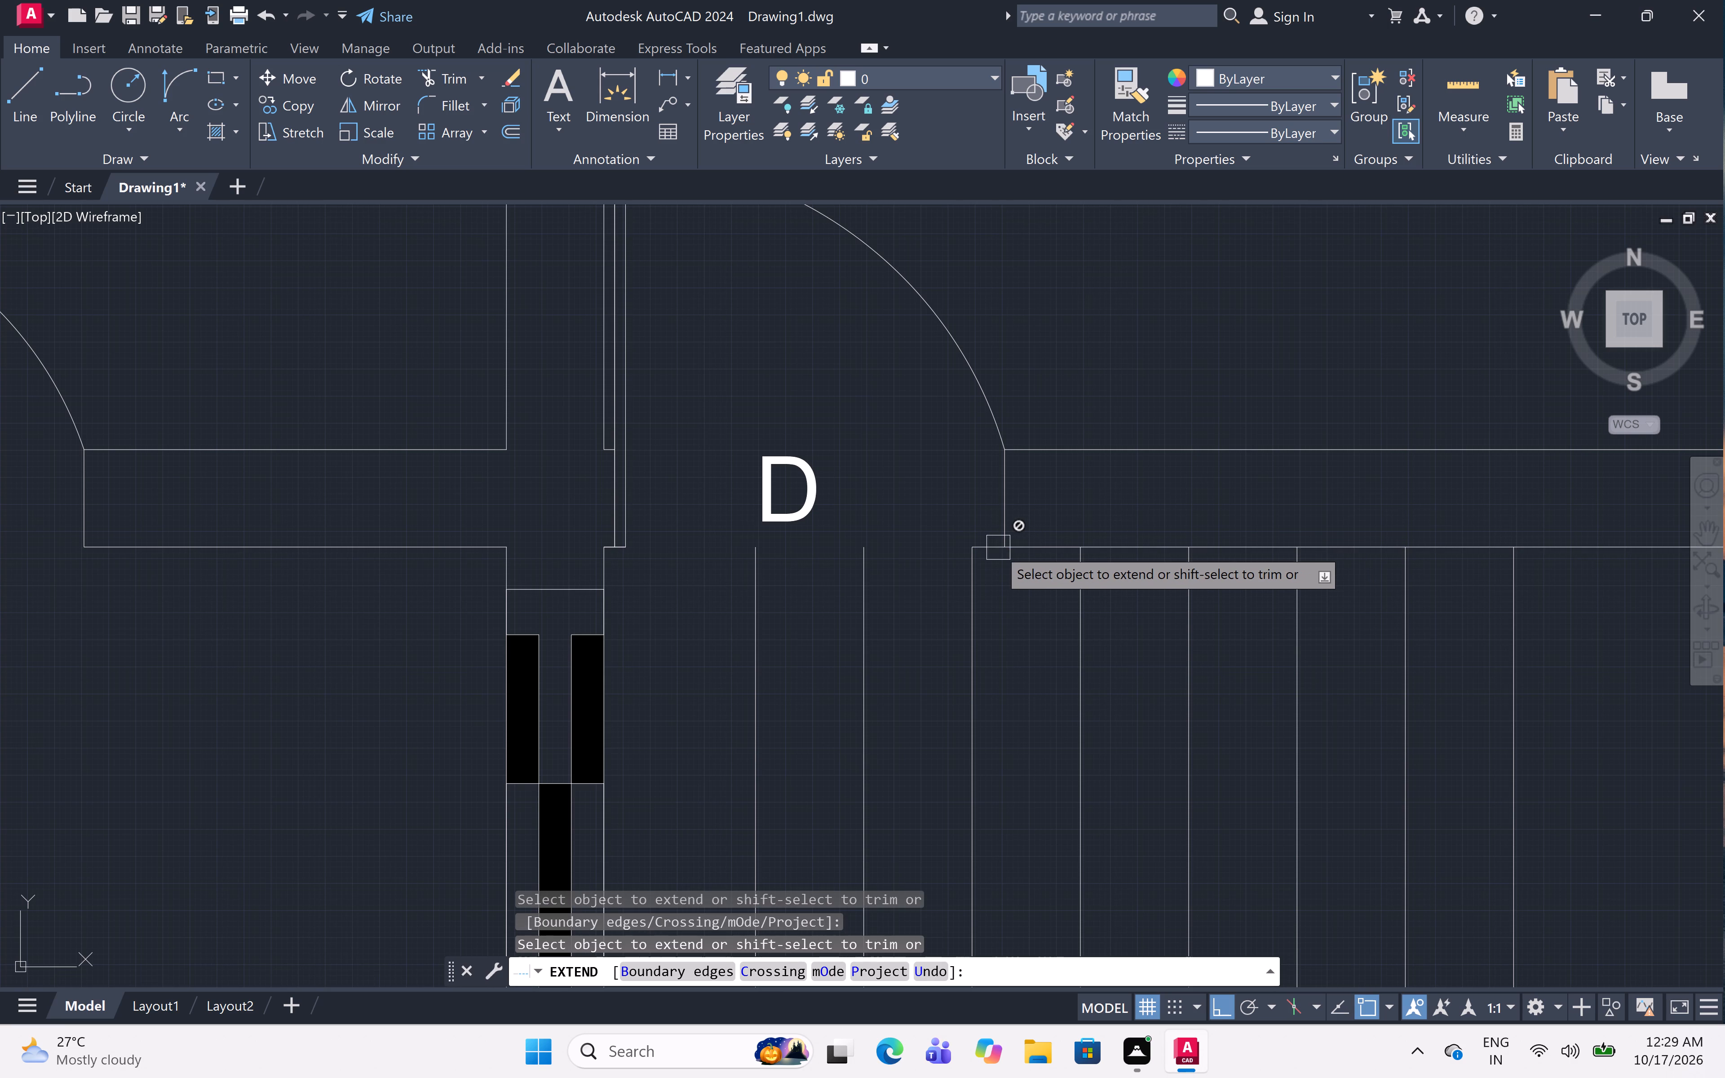
scroll(994, 548, "up", 3)
left_click(986, 546)
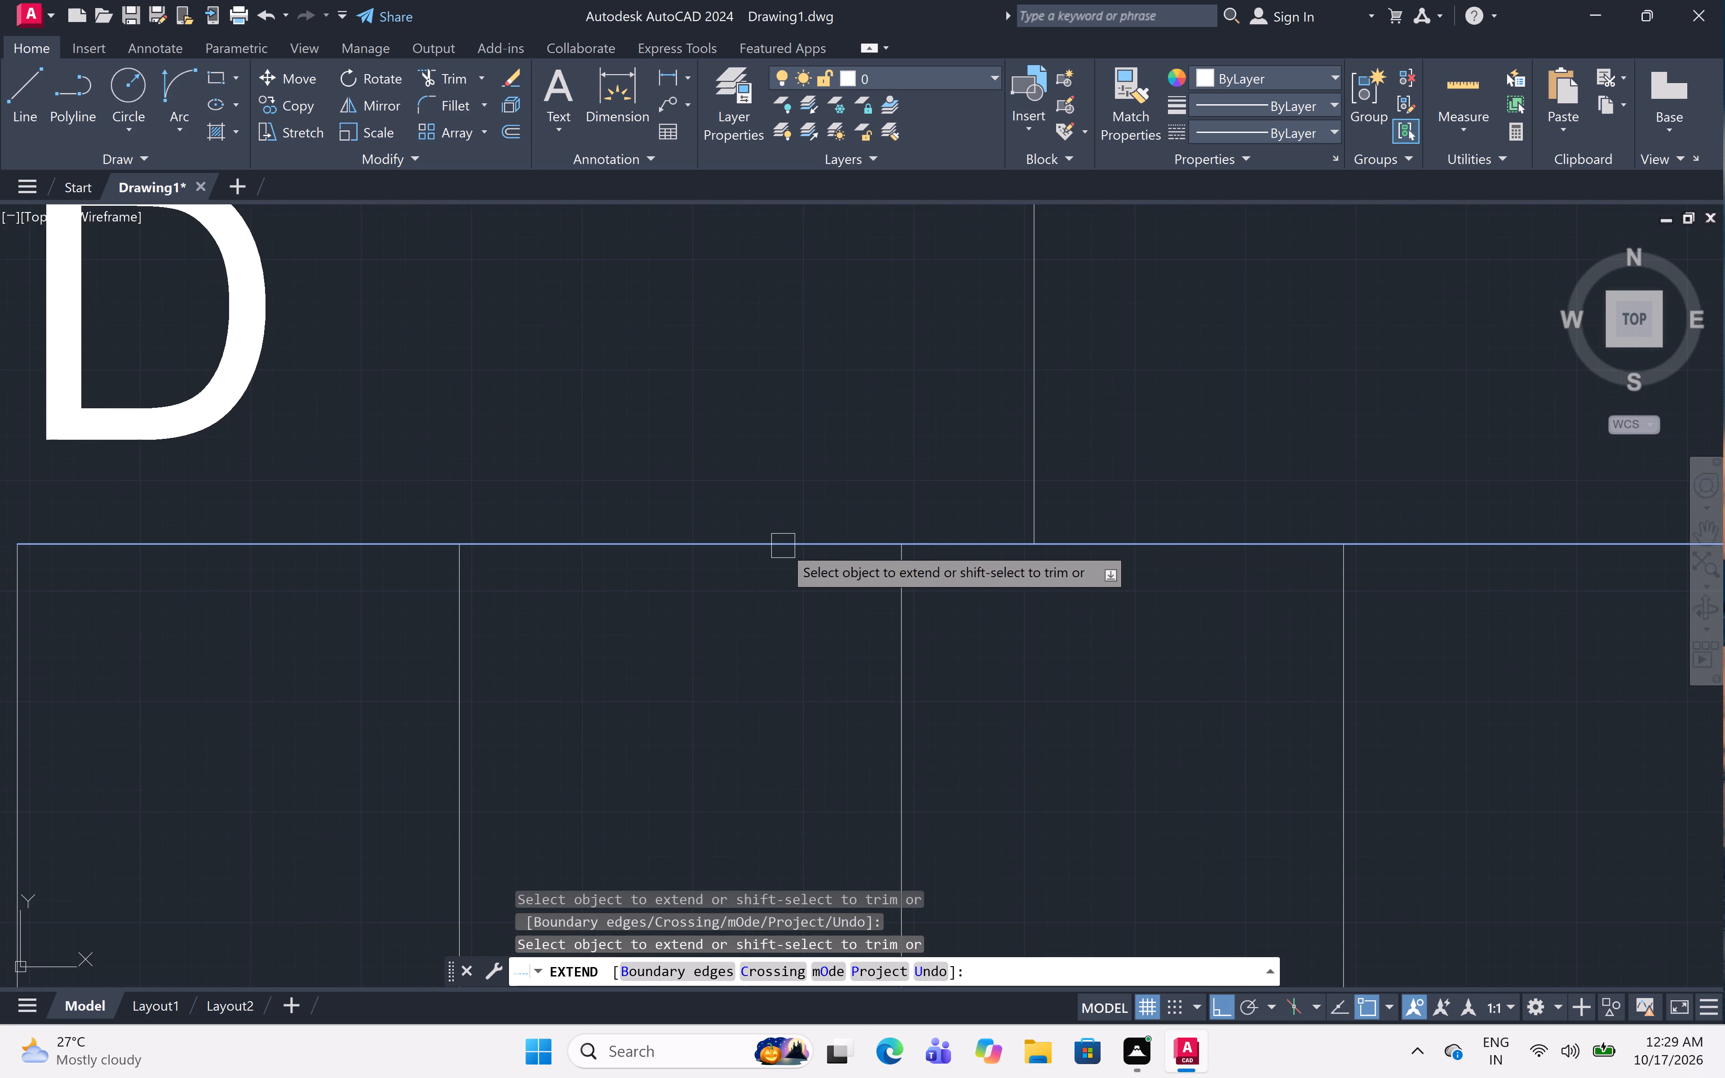
scroll(782, 546, "down", 2)
left_click(782, 545)
key("Escape")
scroll(774, 547, "down", 4)
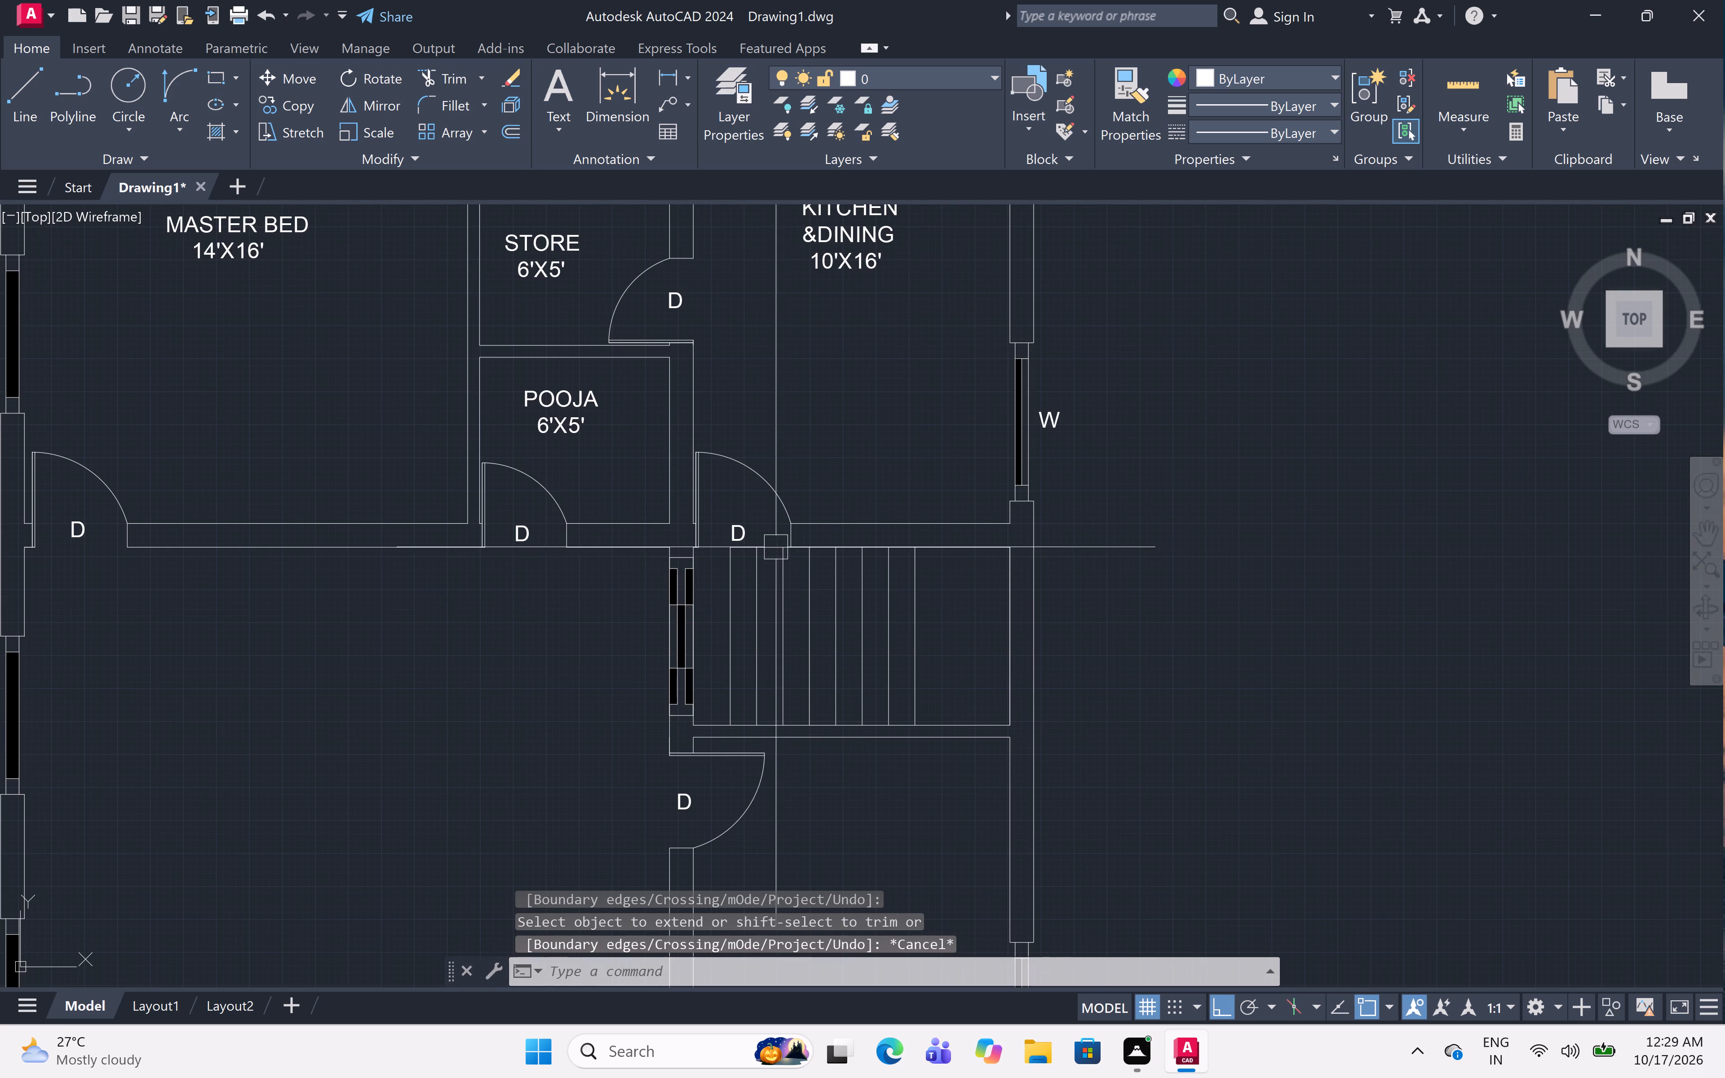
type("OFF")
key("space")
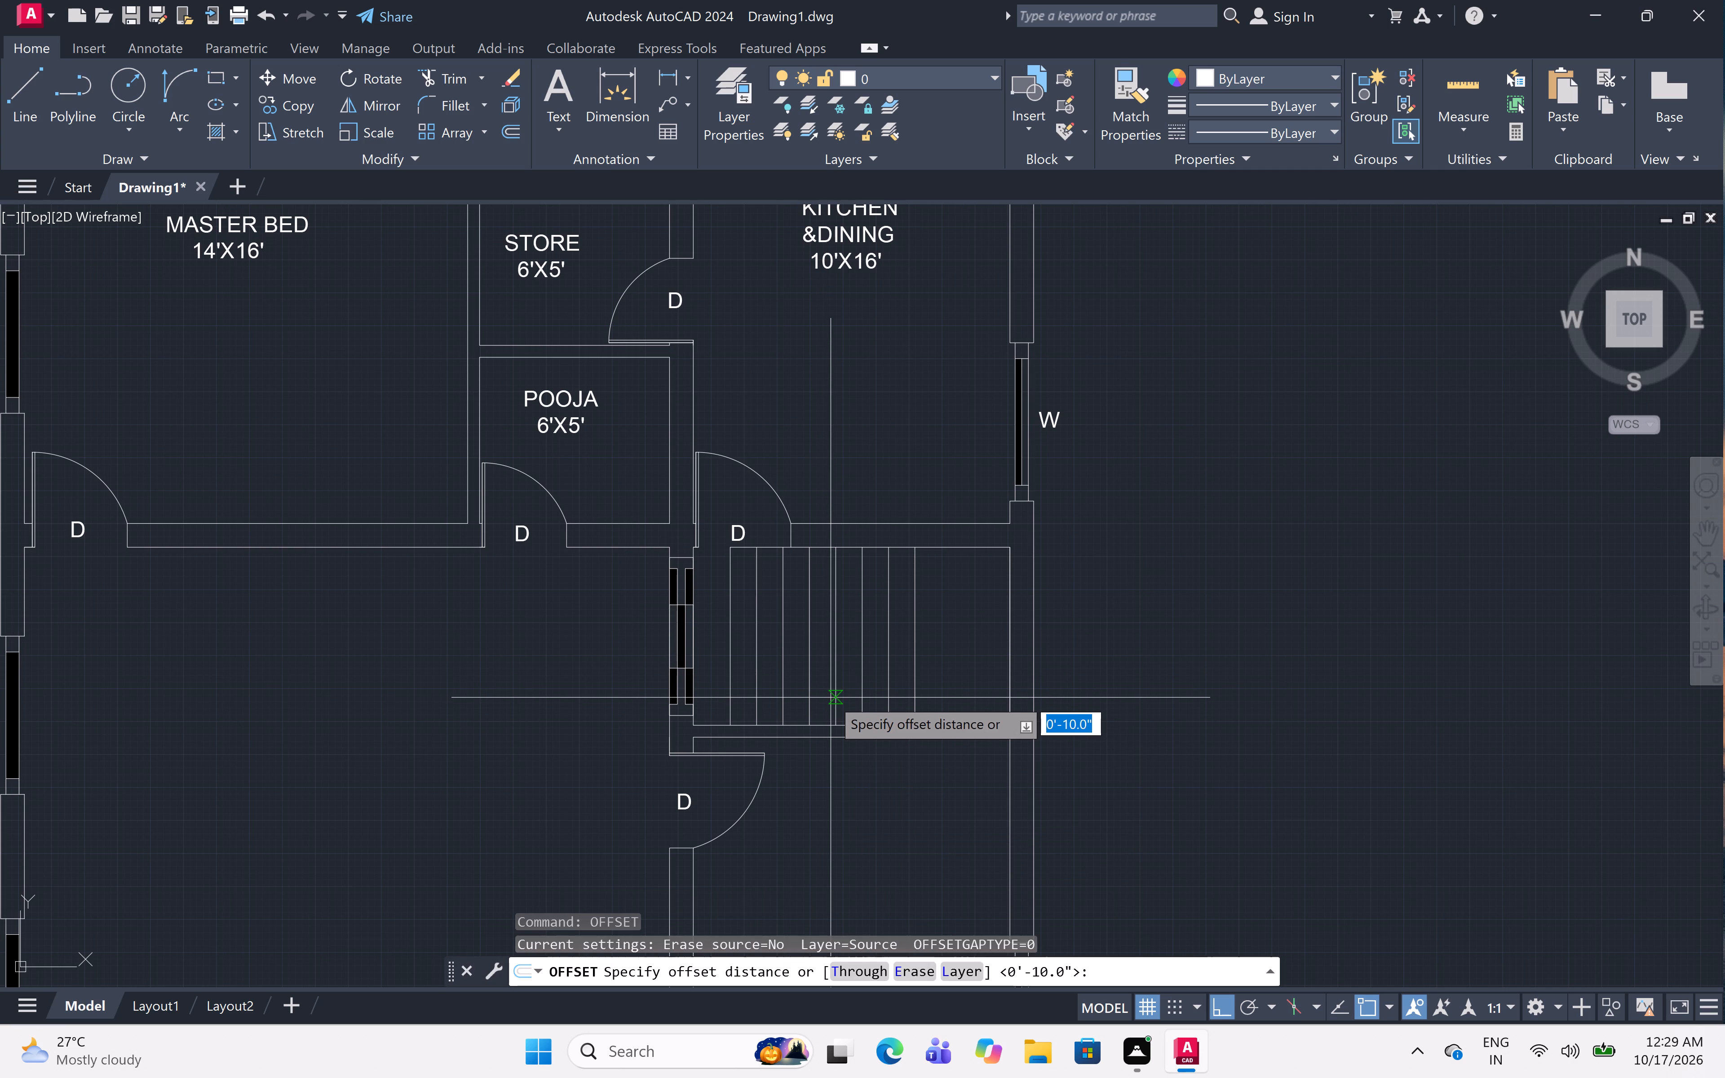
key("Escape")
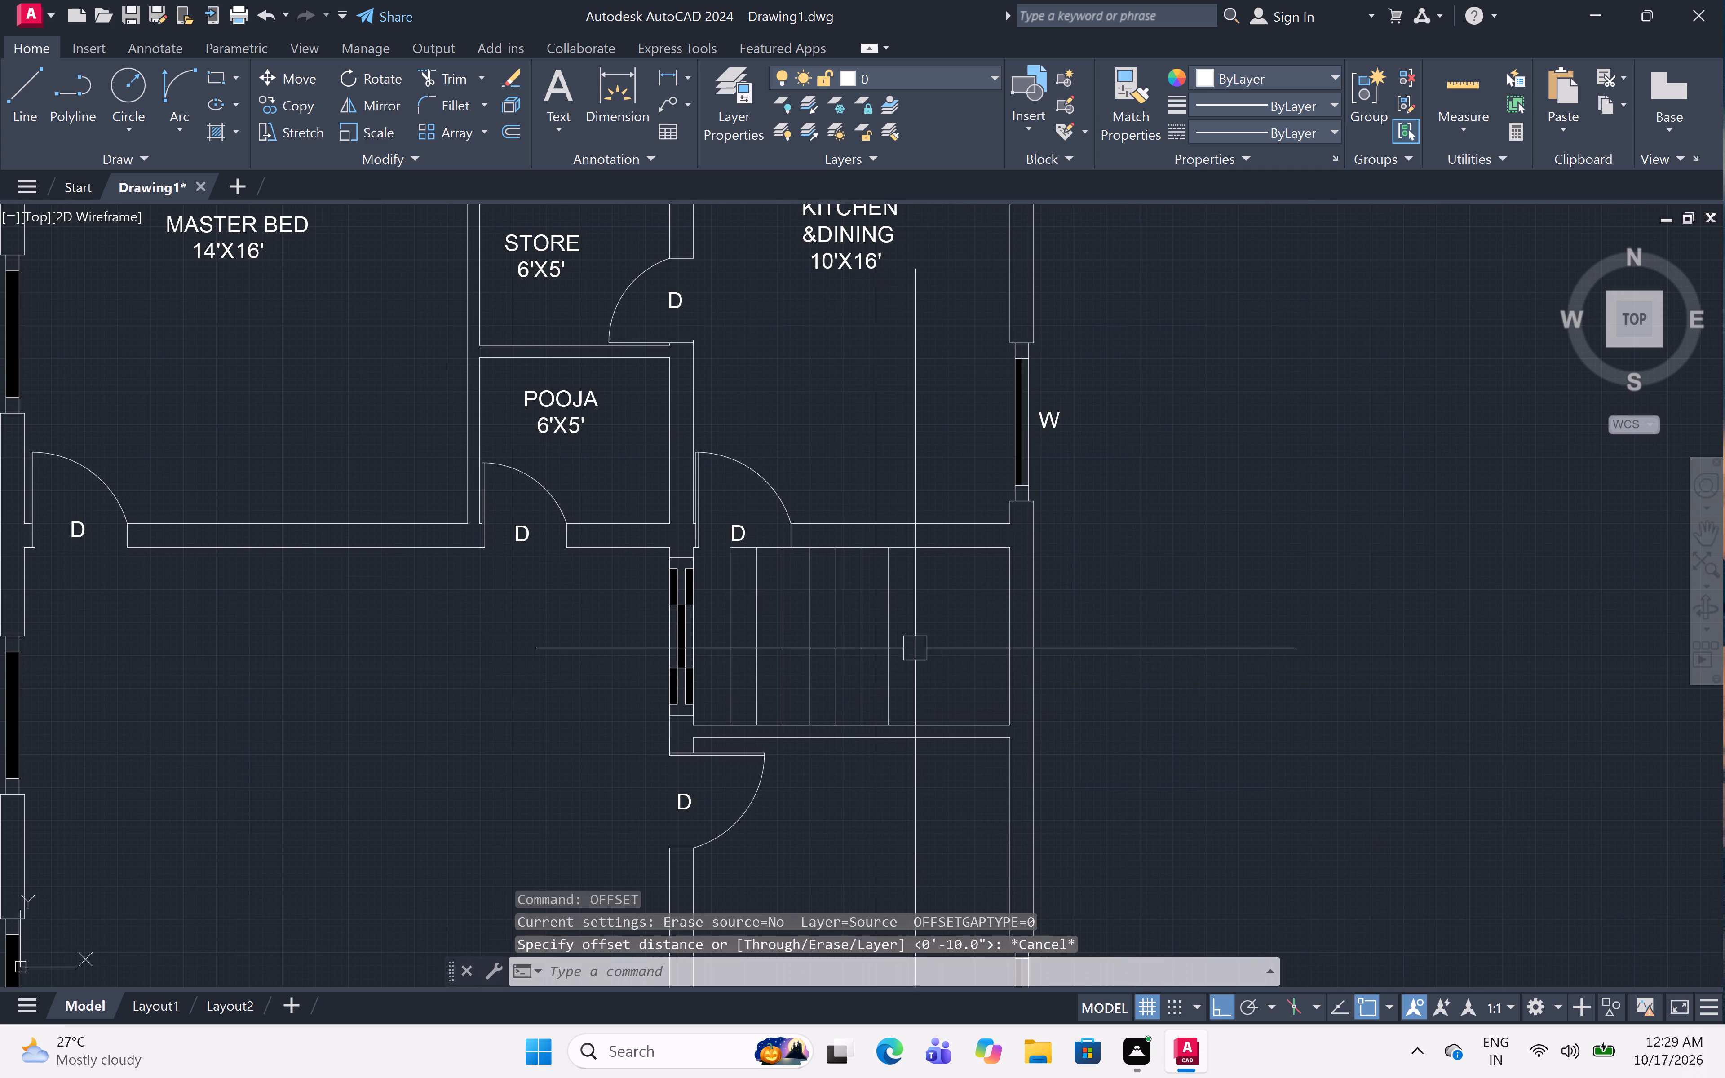
Draw a horizontal centre line across the treads, from the midpoint of the first tread line to the midpoint of the last.
type("L")
key("space")
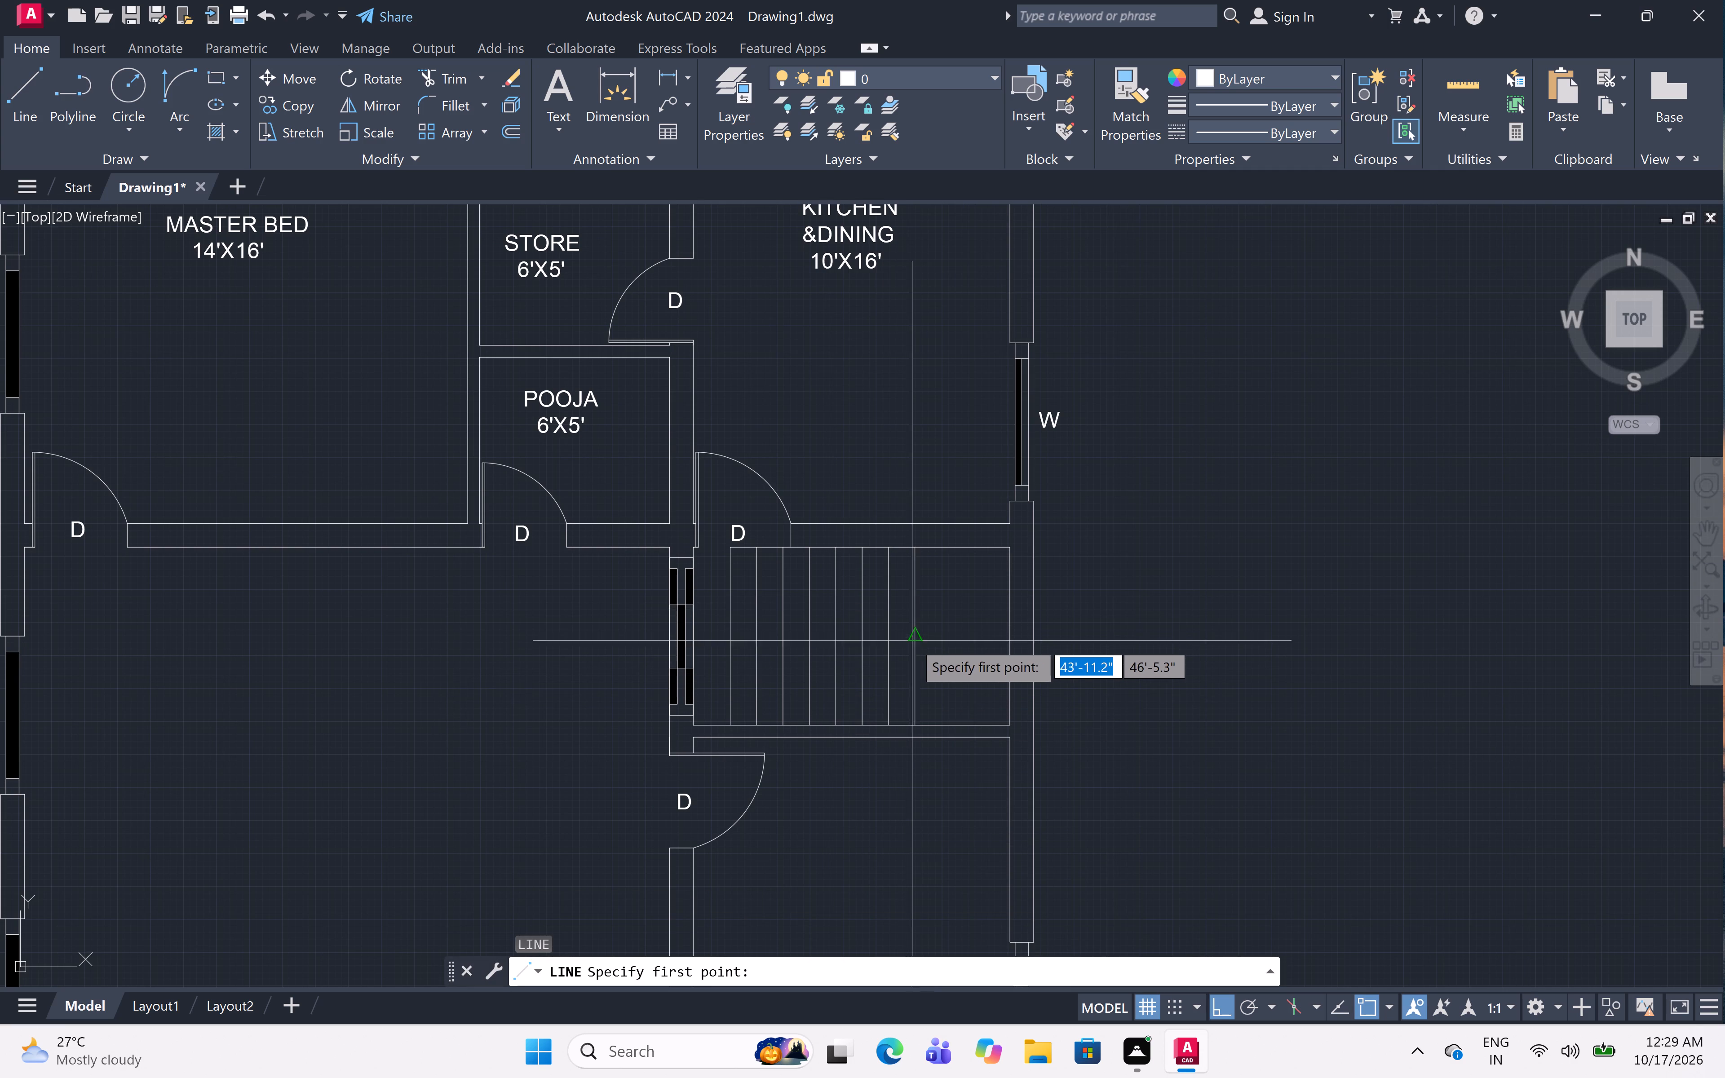
left_click(911, 641)
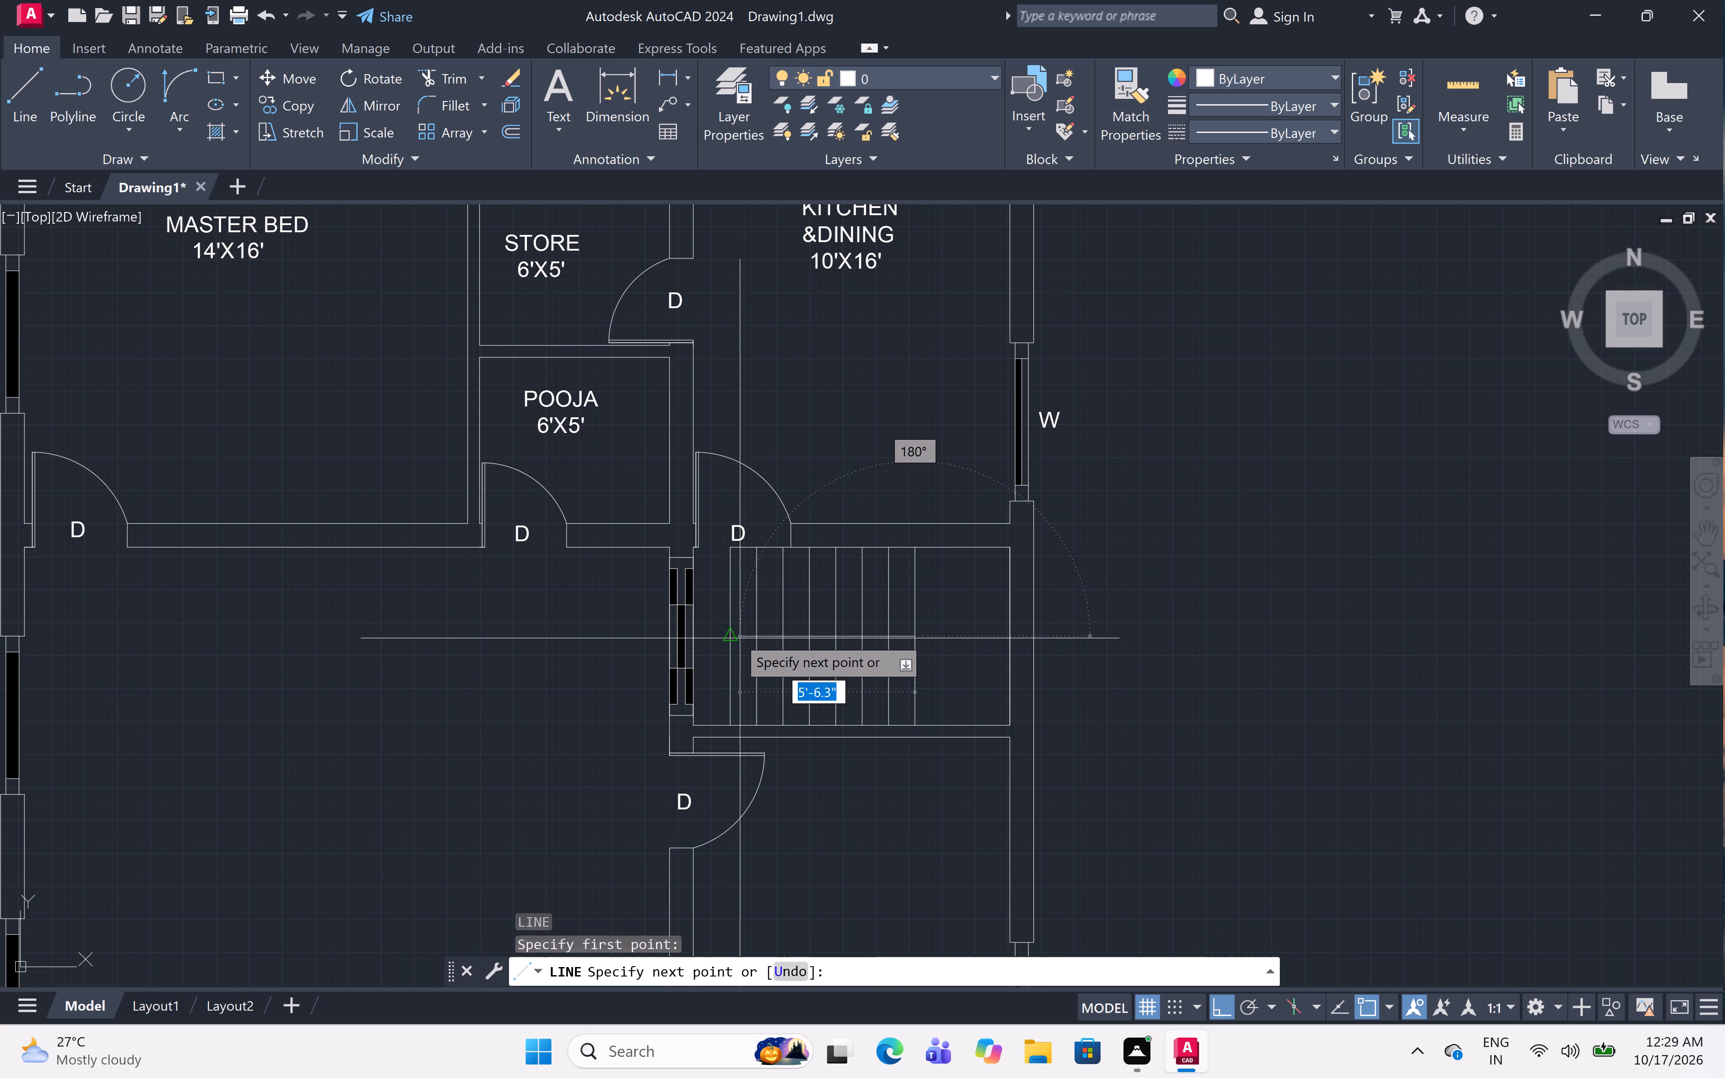
left_click(733, 632)
key("Escape")
scroll(798, 636, "down", 2)
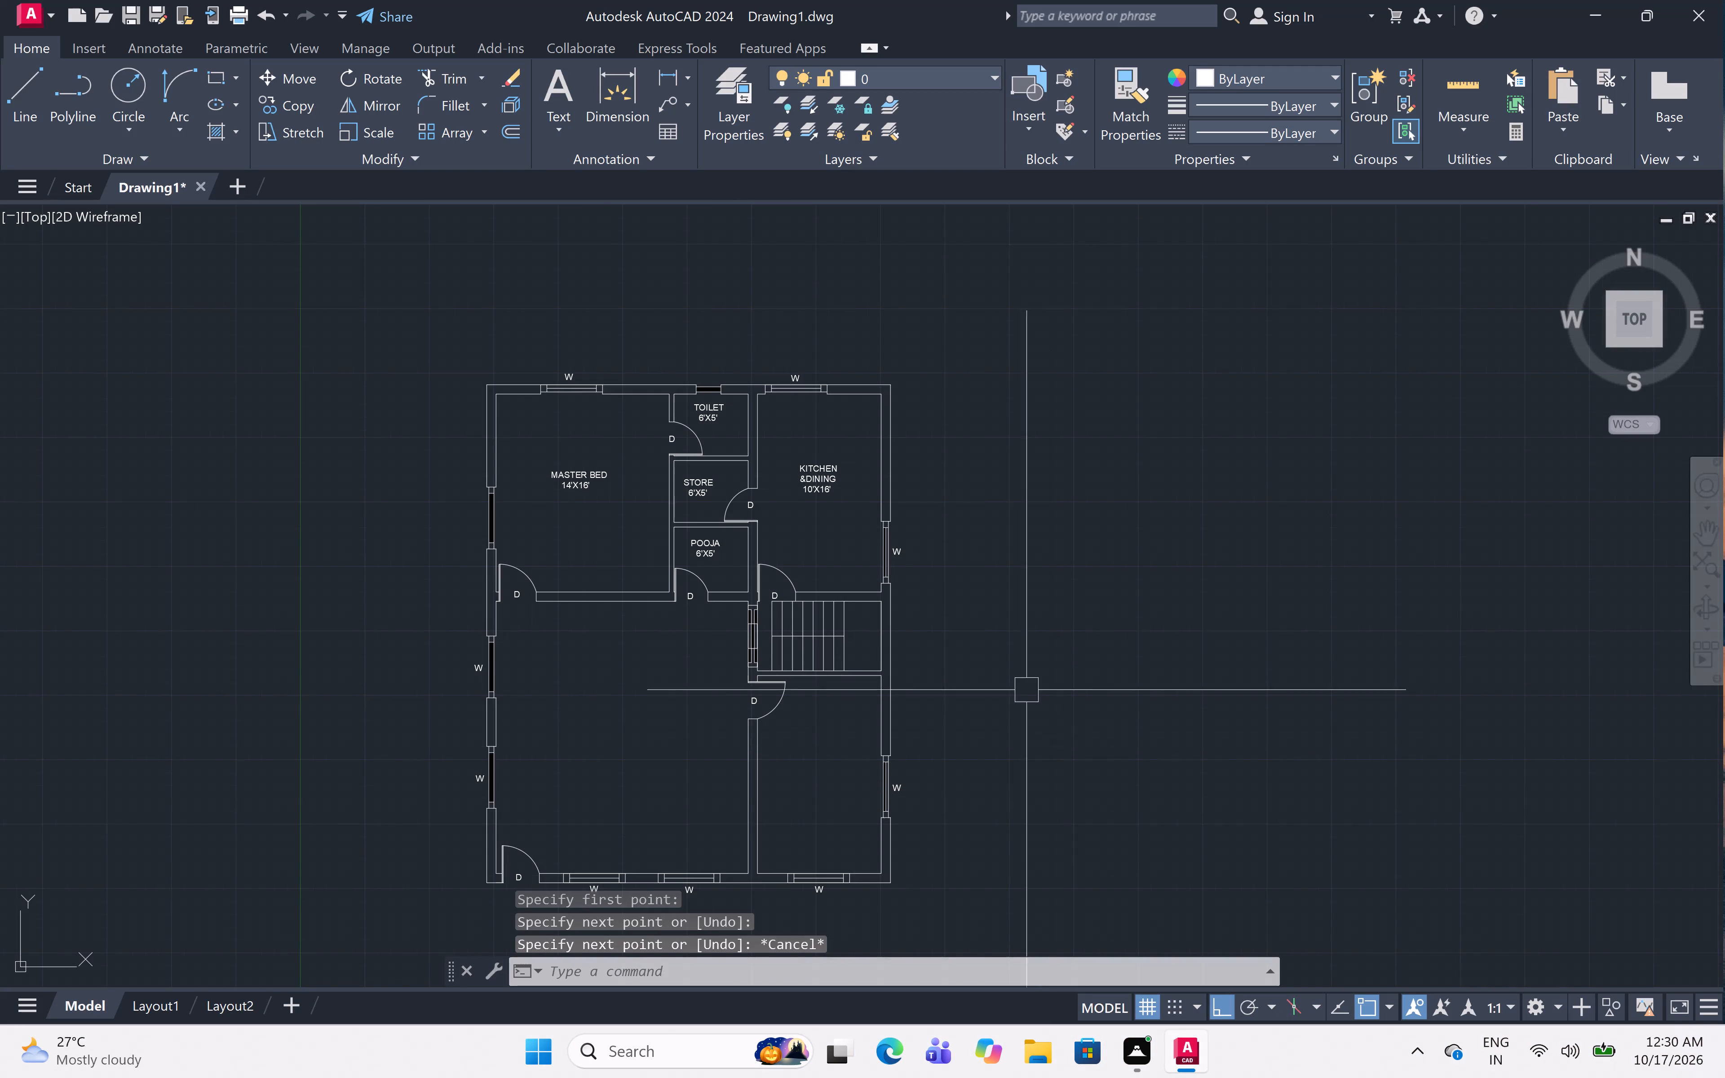
Offset the staircase's horizontal centre line by 2" to both sides.
scroll(1001, 663, "down", 2)
middle_click_drag(1001, 662, 1067, 664)
scroll(1011, 641, "up", 3)
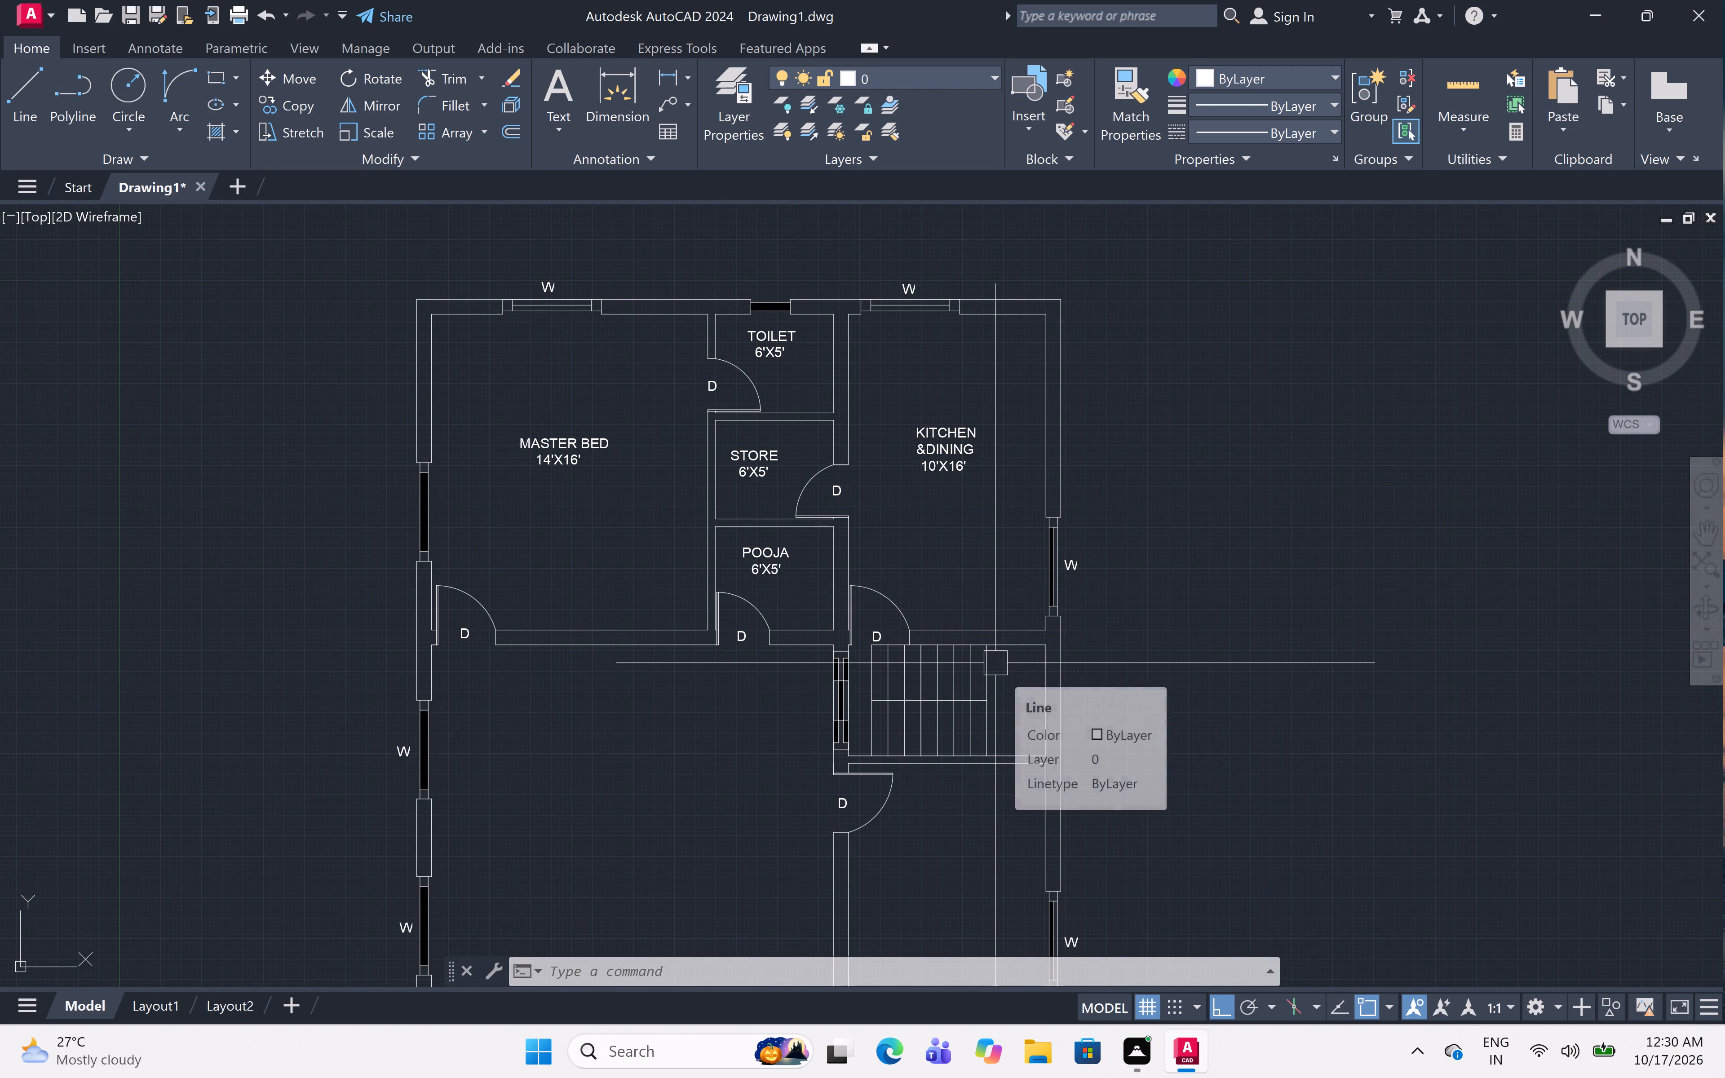
middle_click_drag(1025, 713, 1110, 665)
scroll(1073, 663, "up", 2)
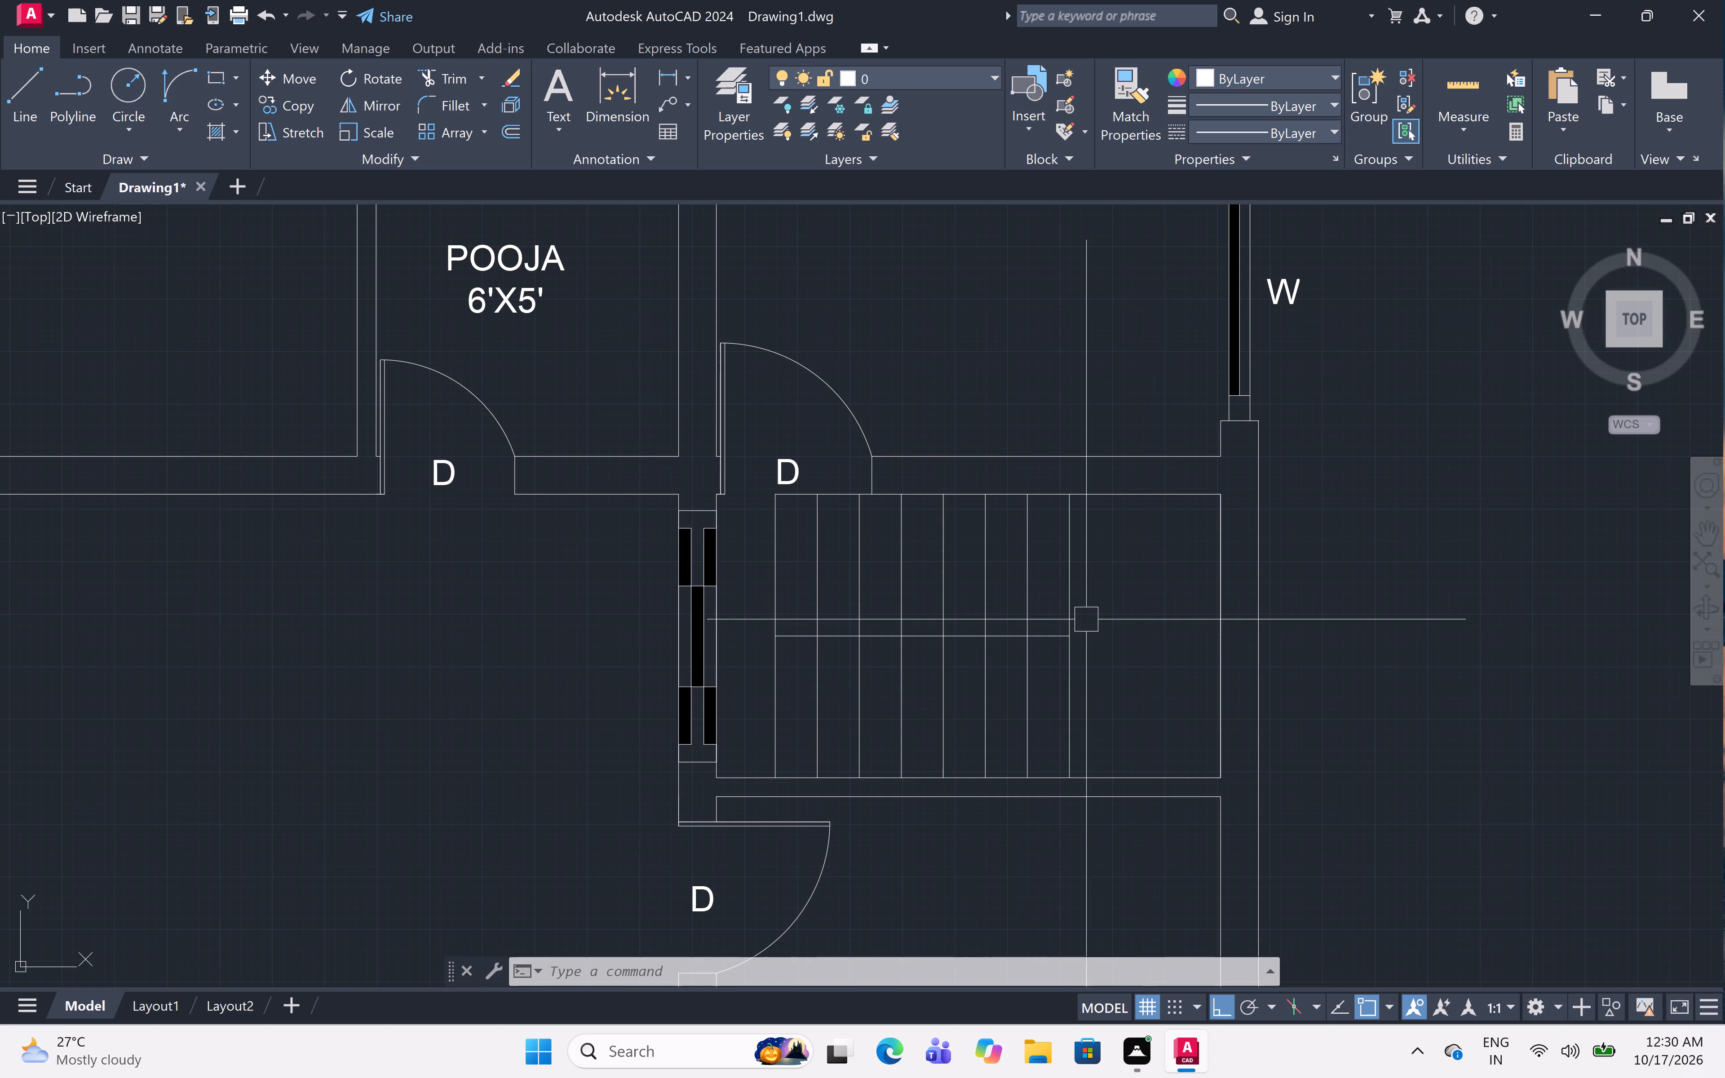
scroll(1090, 698, "up", 2)
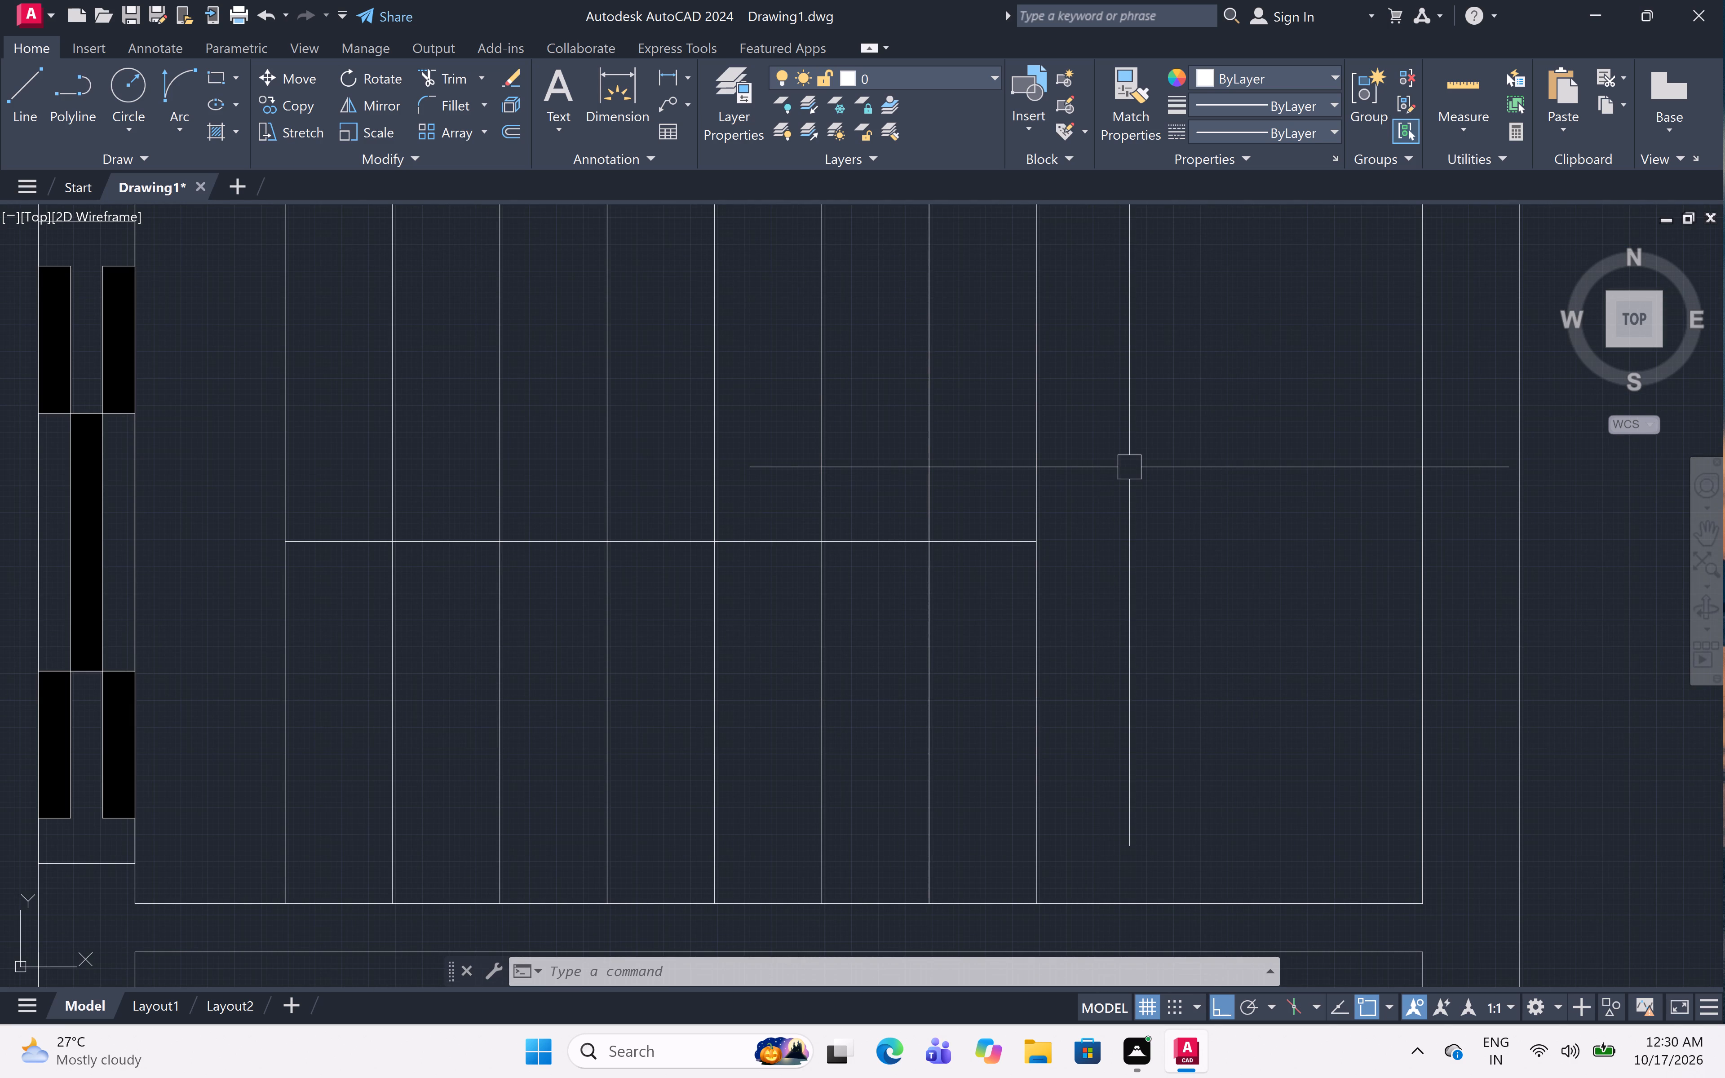
key("2")
type("\"")
key("space")
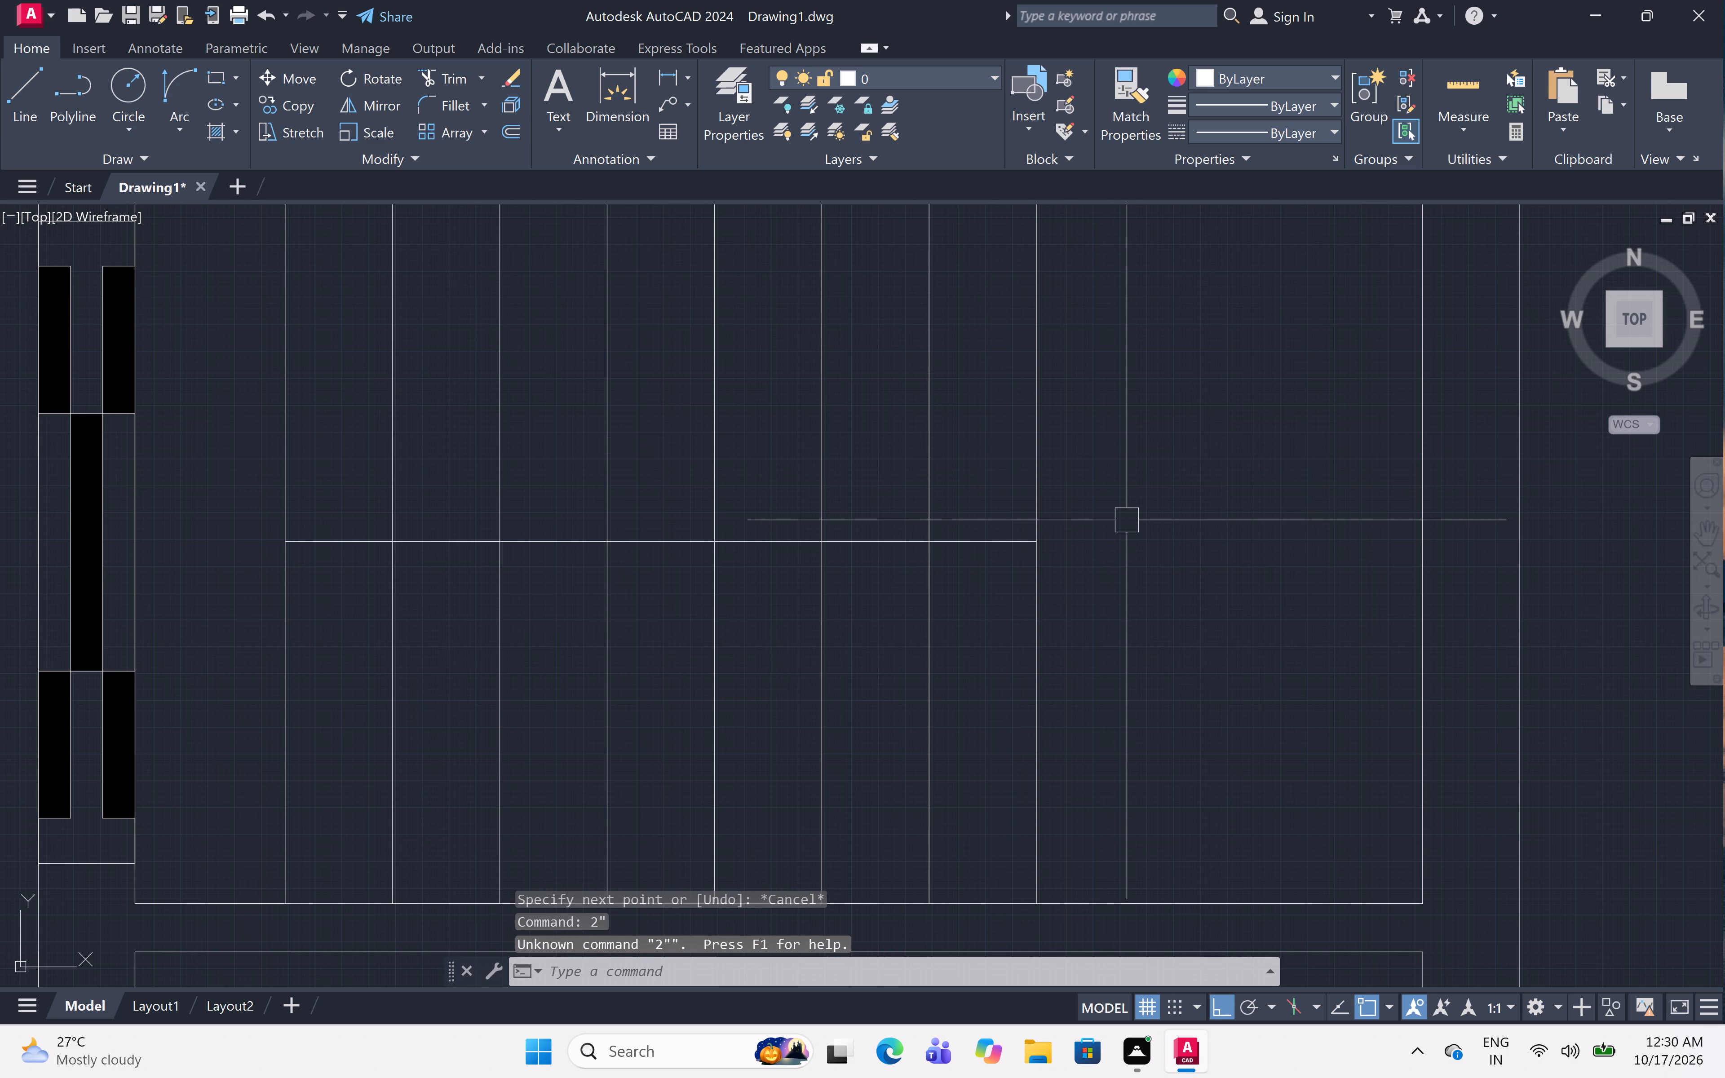
type("OFF 2")
type("\"")
key("space")
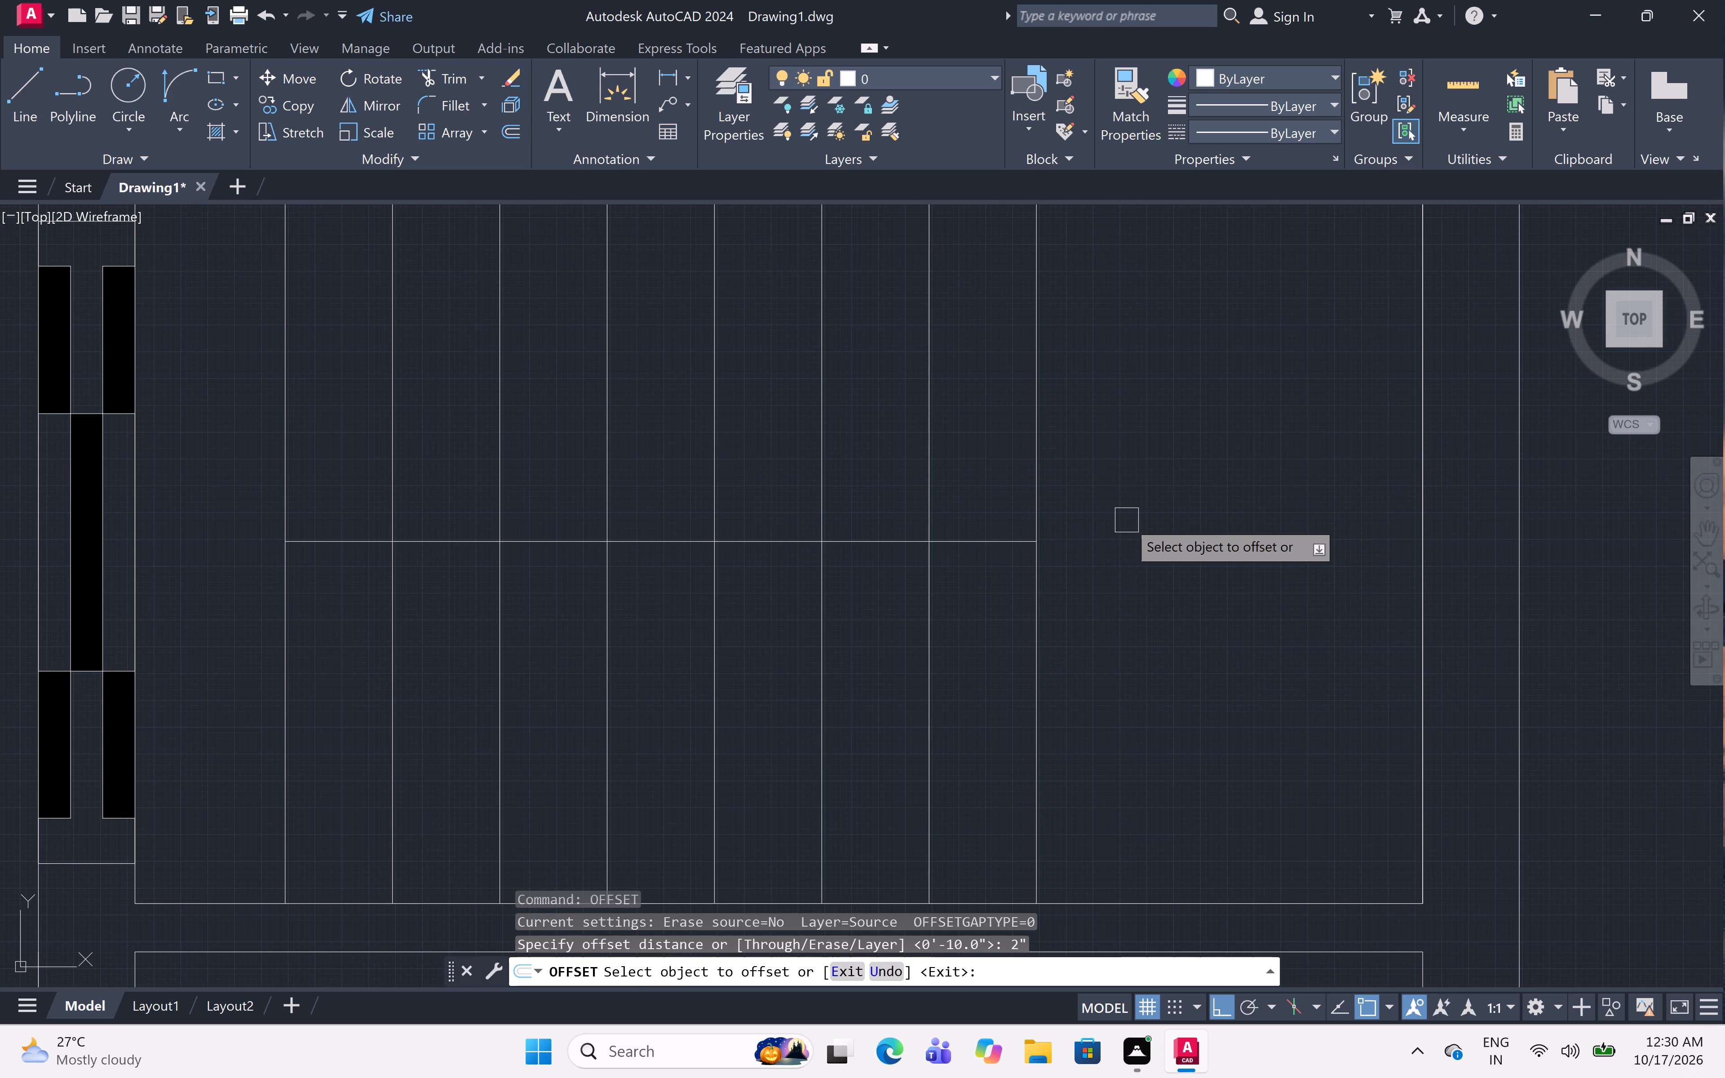
left_click_drag(862, 541, 863, 527)
left_click(863, 440)
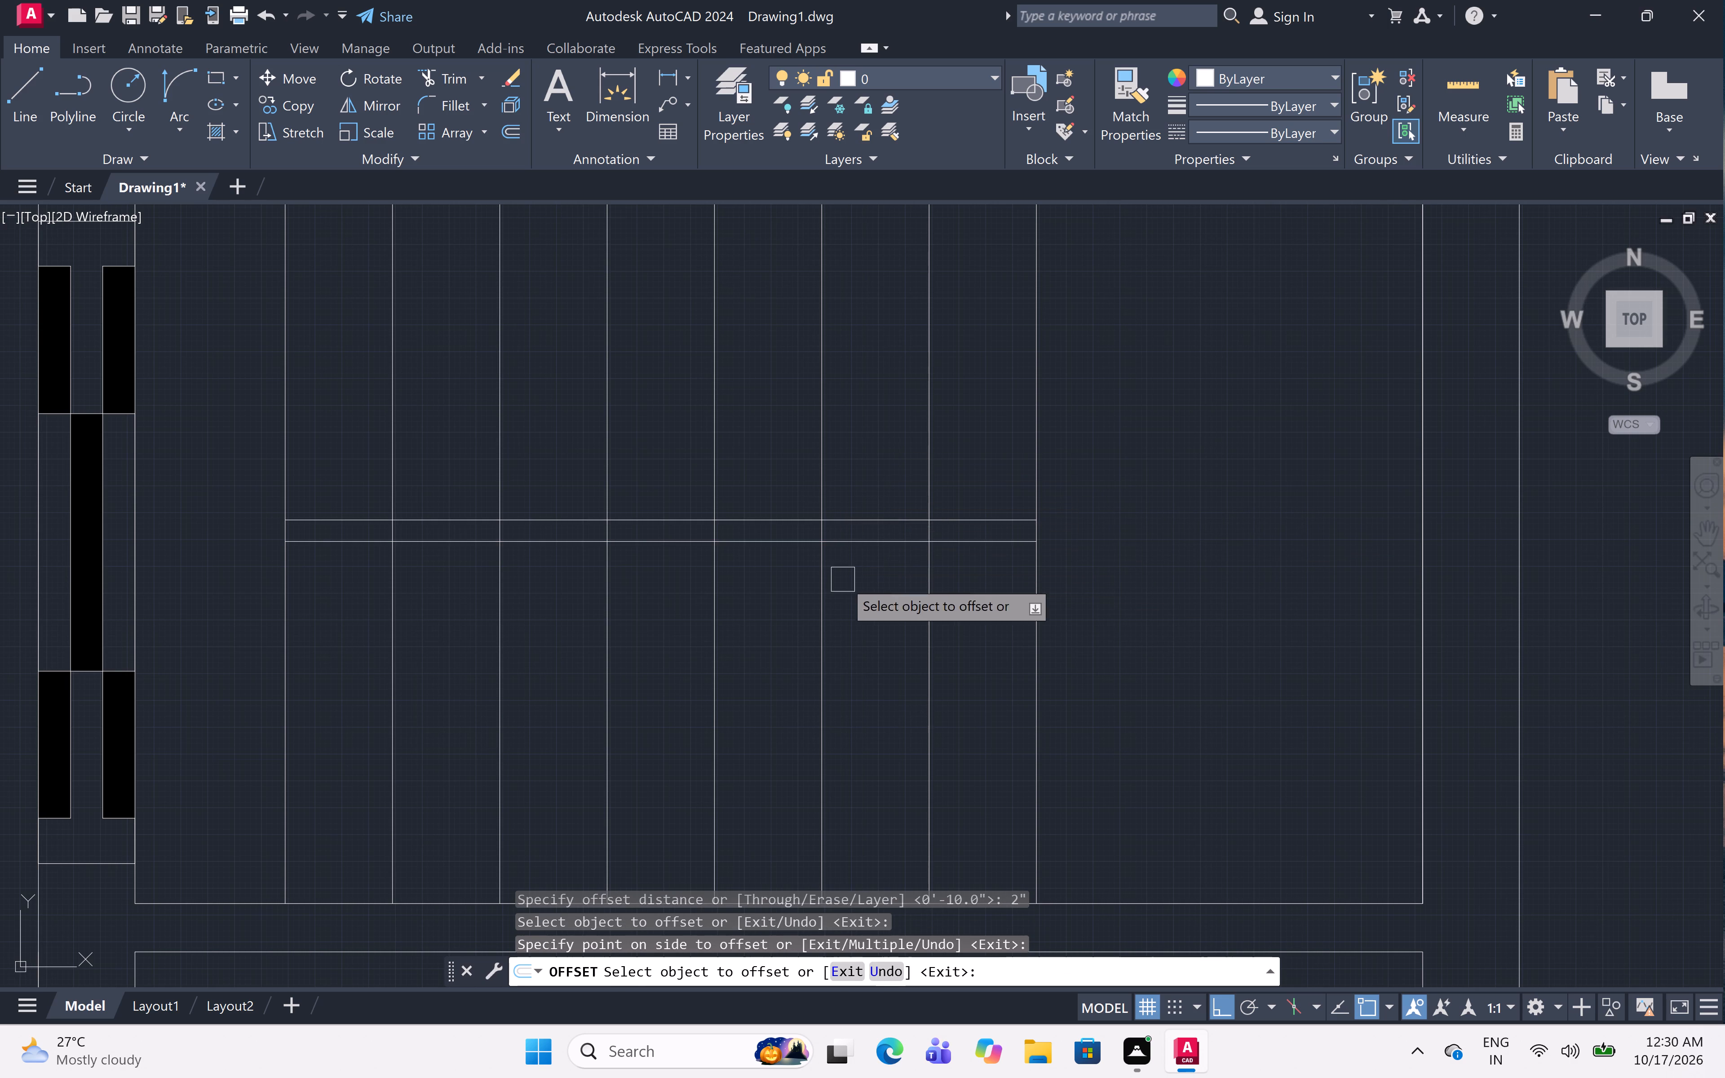
left_click_drag(875, 543, 876, 549)
left_click(877, 594)
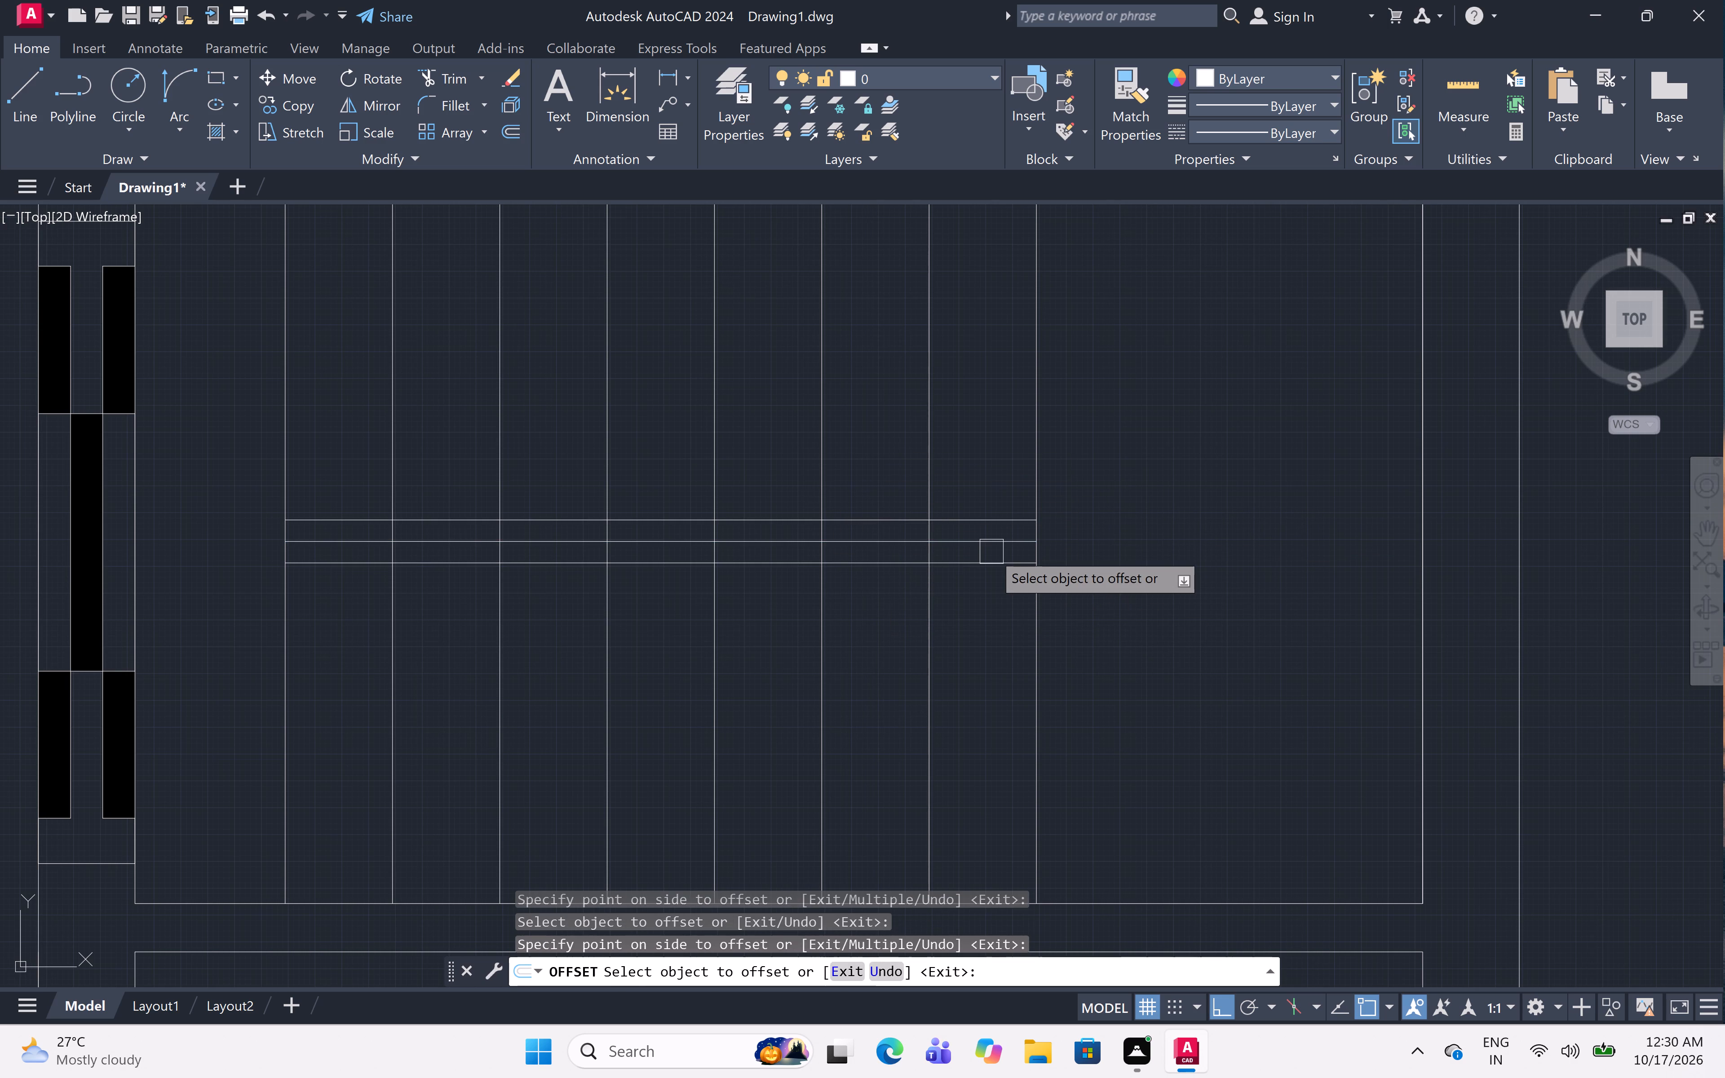
key("grave")
key("t")
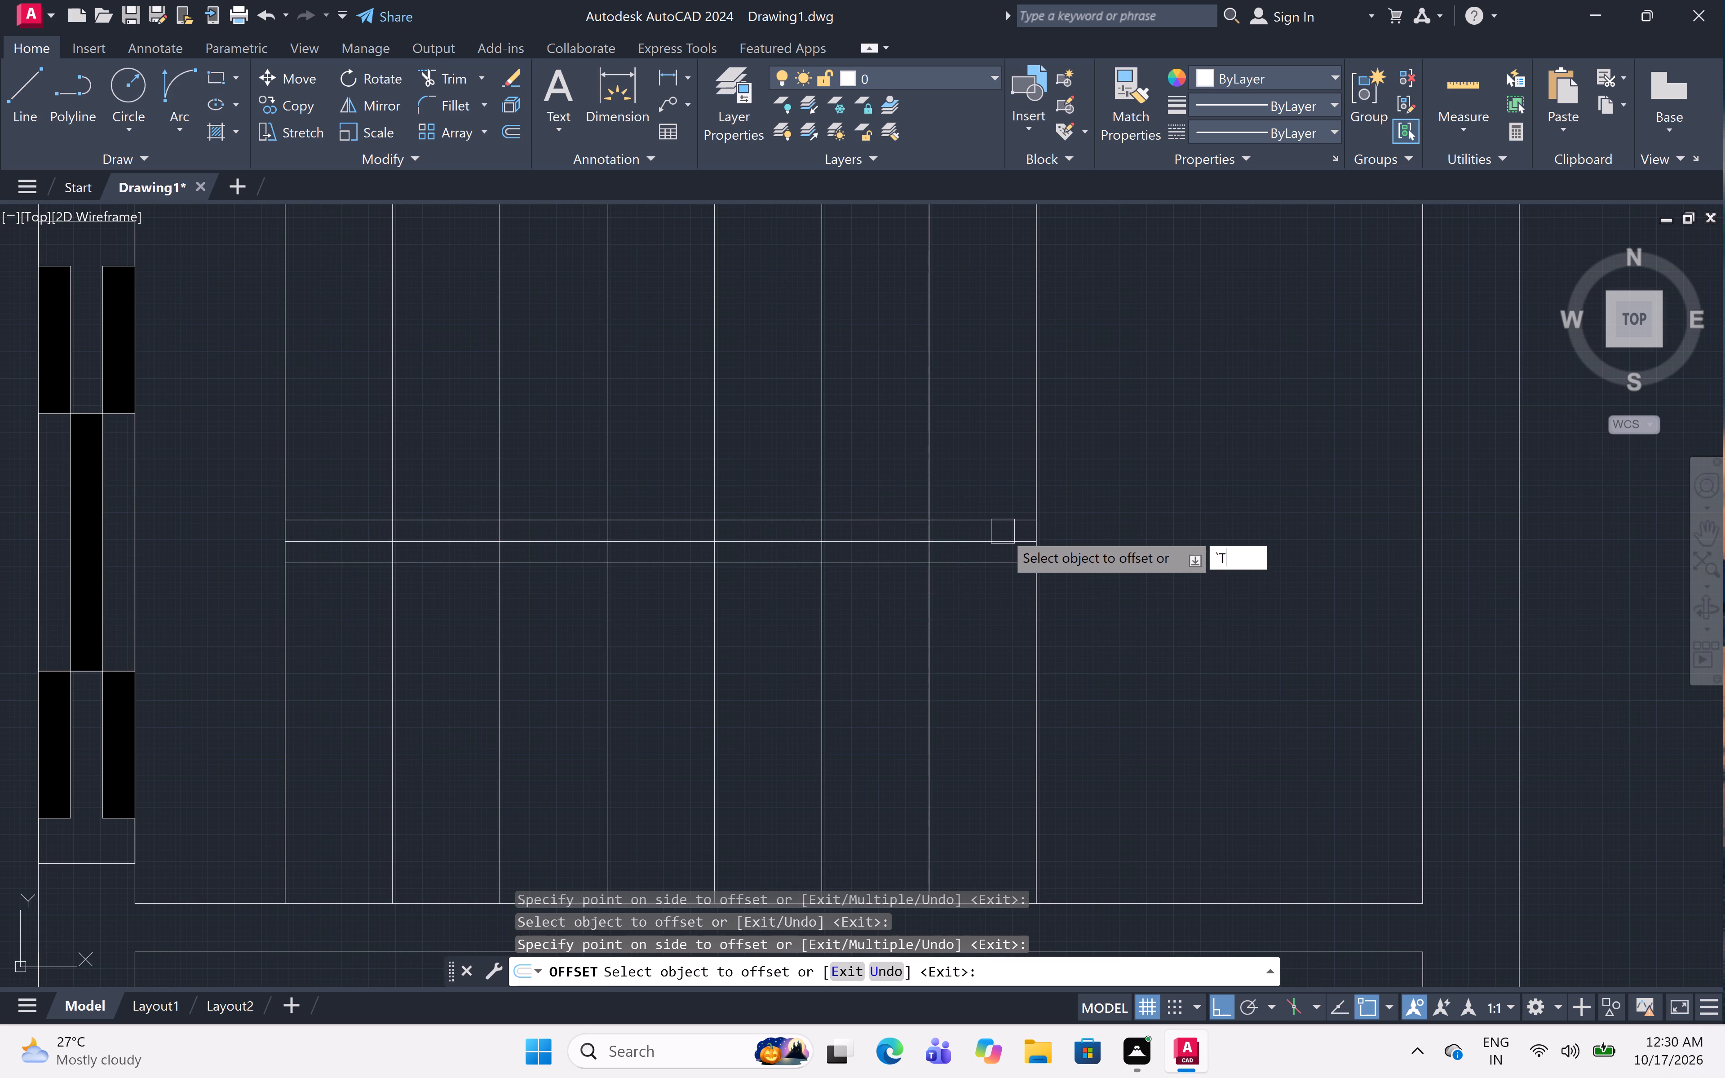
key("Escape")
Trim away the centre line and the tread lines between the two offset lines, leaving the last tread line whole.
type("TR")
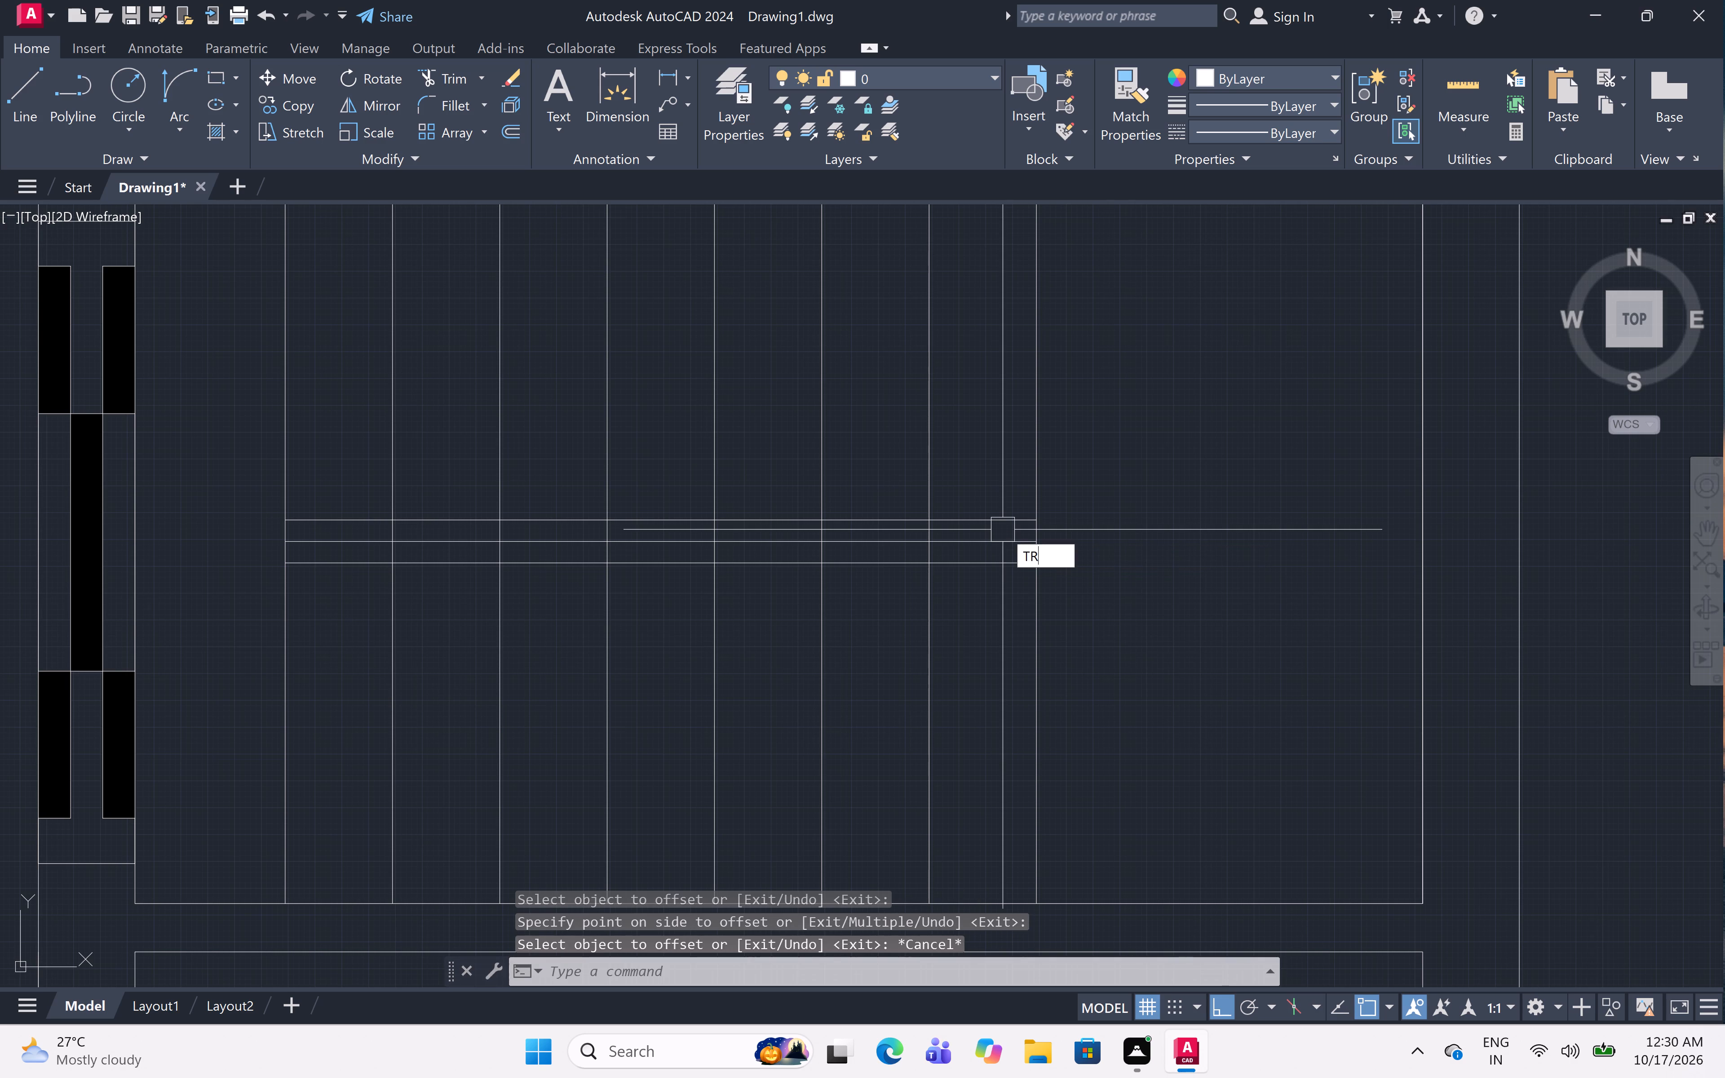
key("space")
scroll(274, 530, "up", 2)
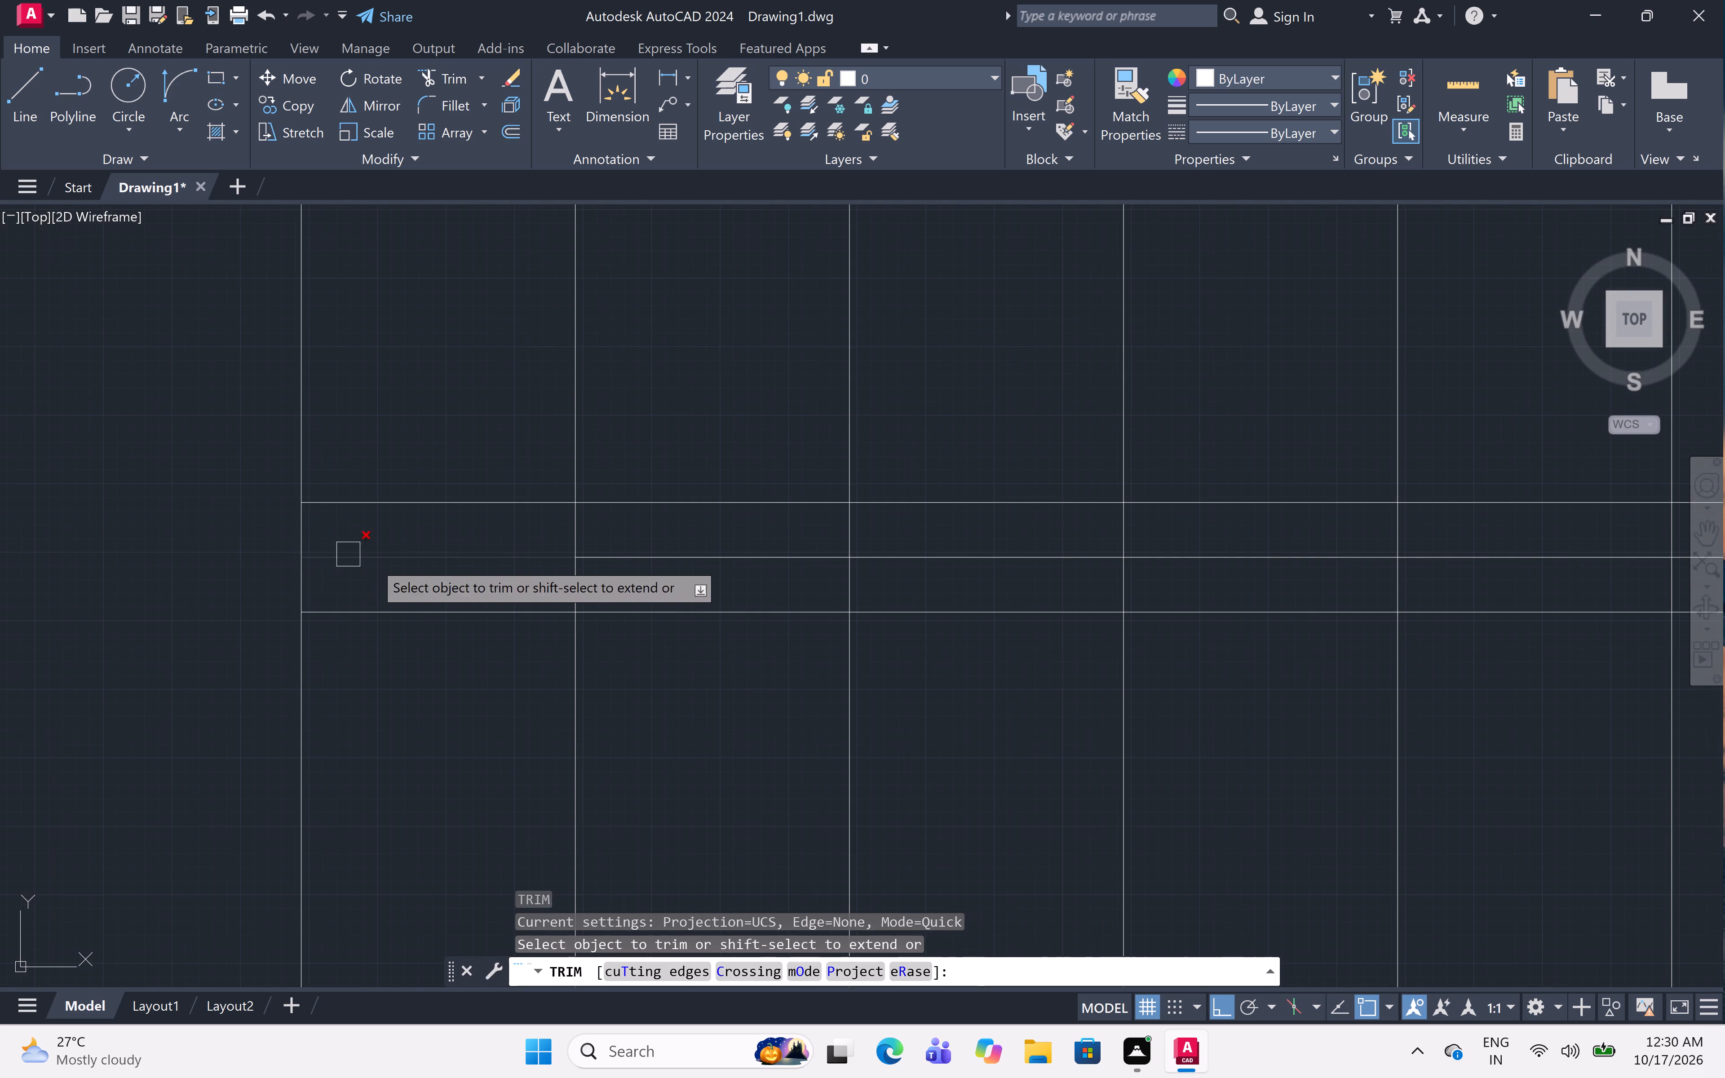
left_click(378, 564)
left_click(582, 568)
left_click(576, 555)
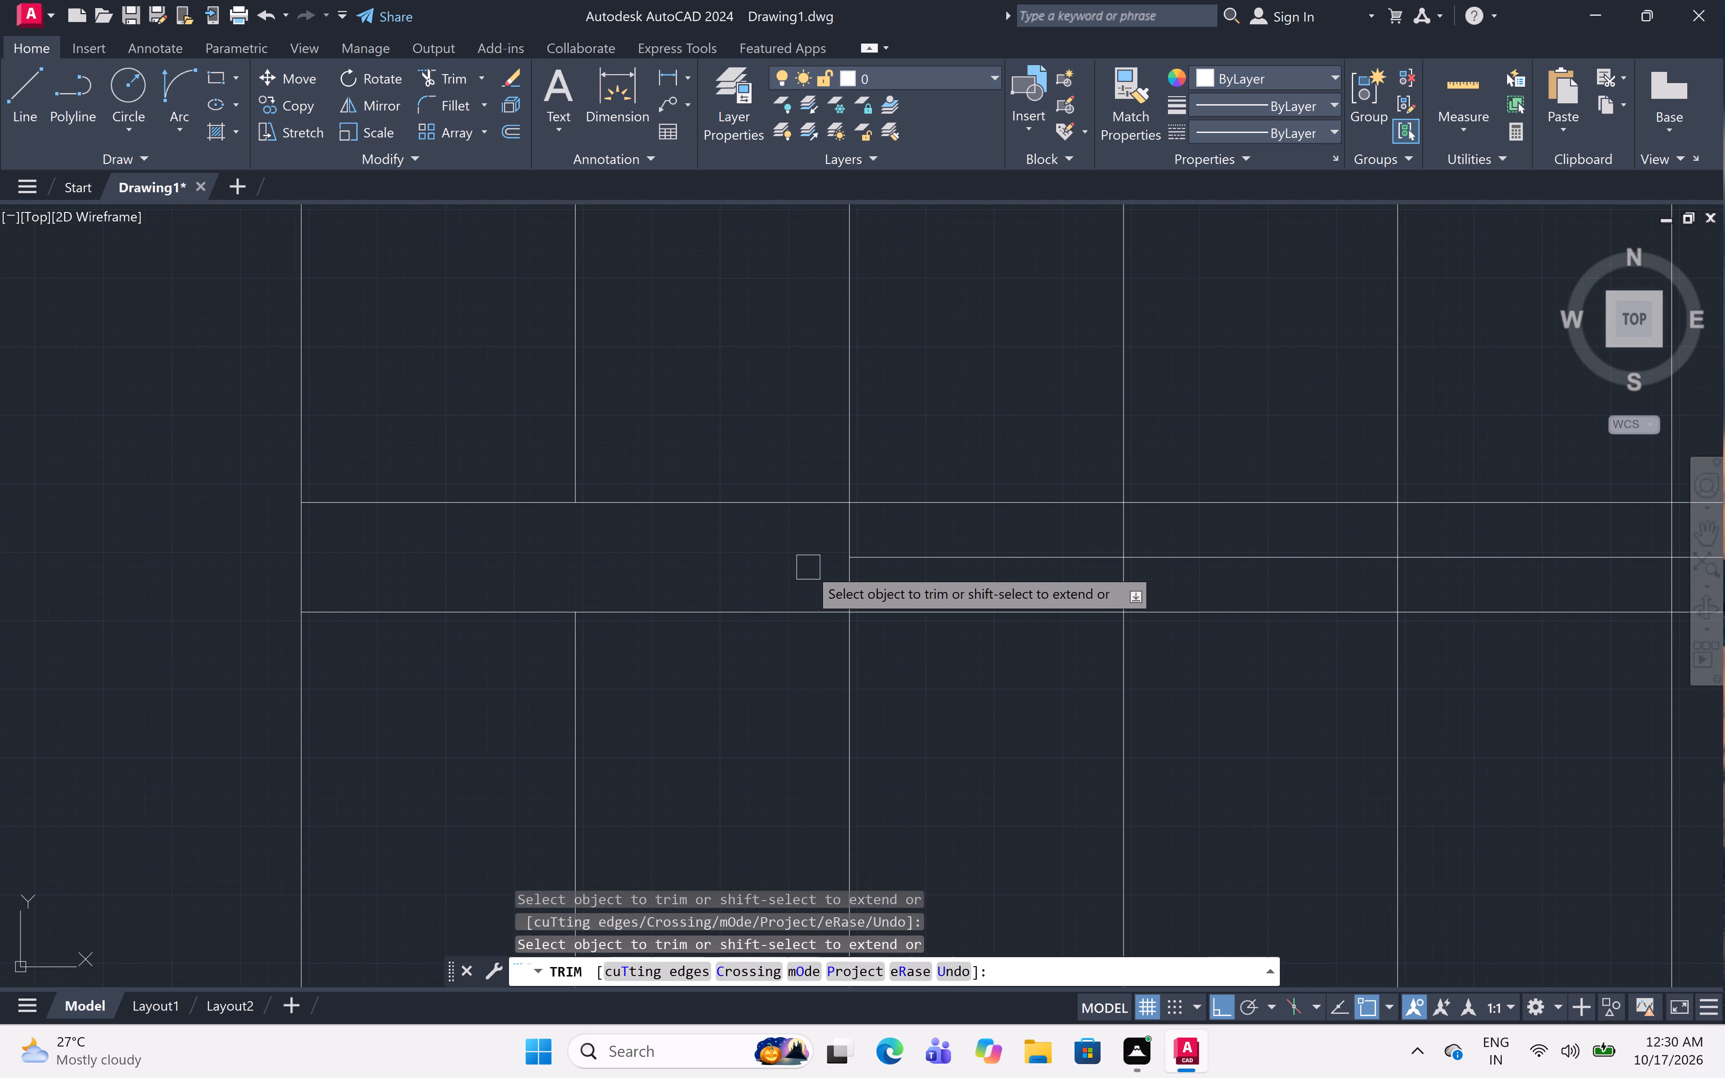
left_click(881, 560)
left_click(839, 562)
scroll(839, 562, "down", 2)
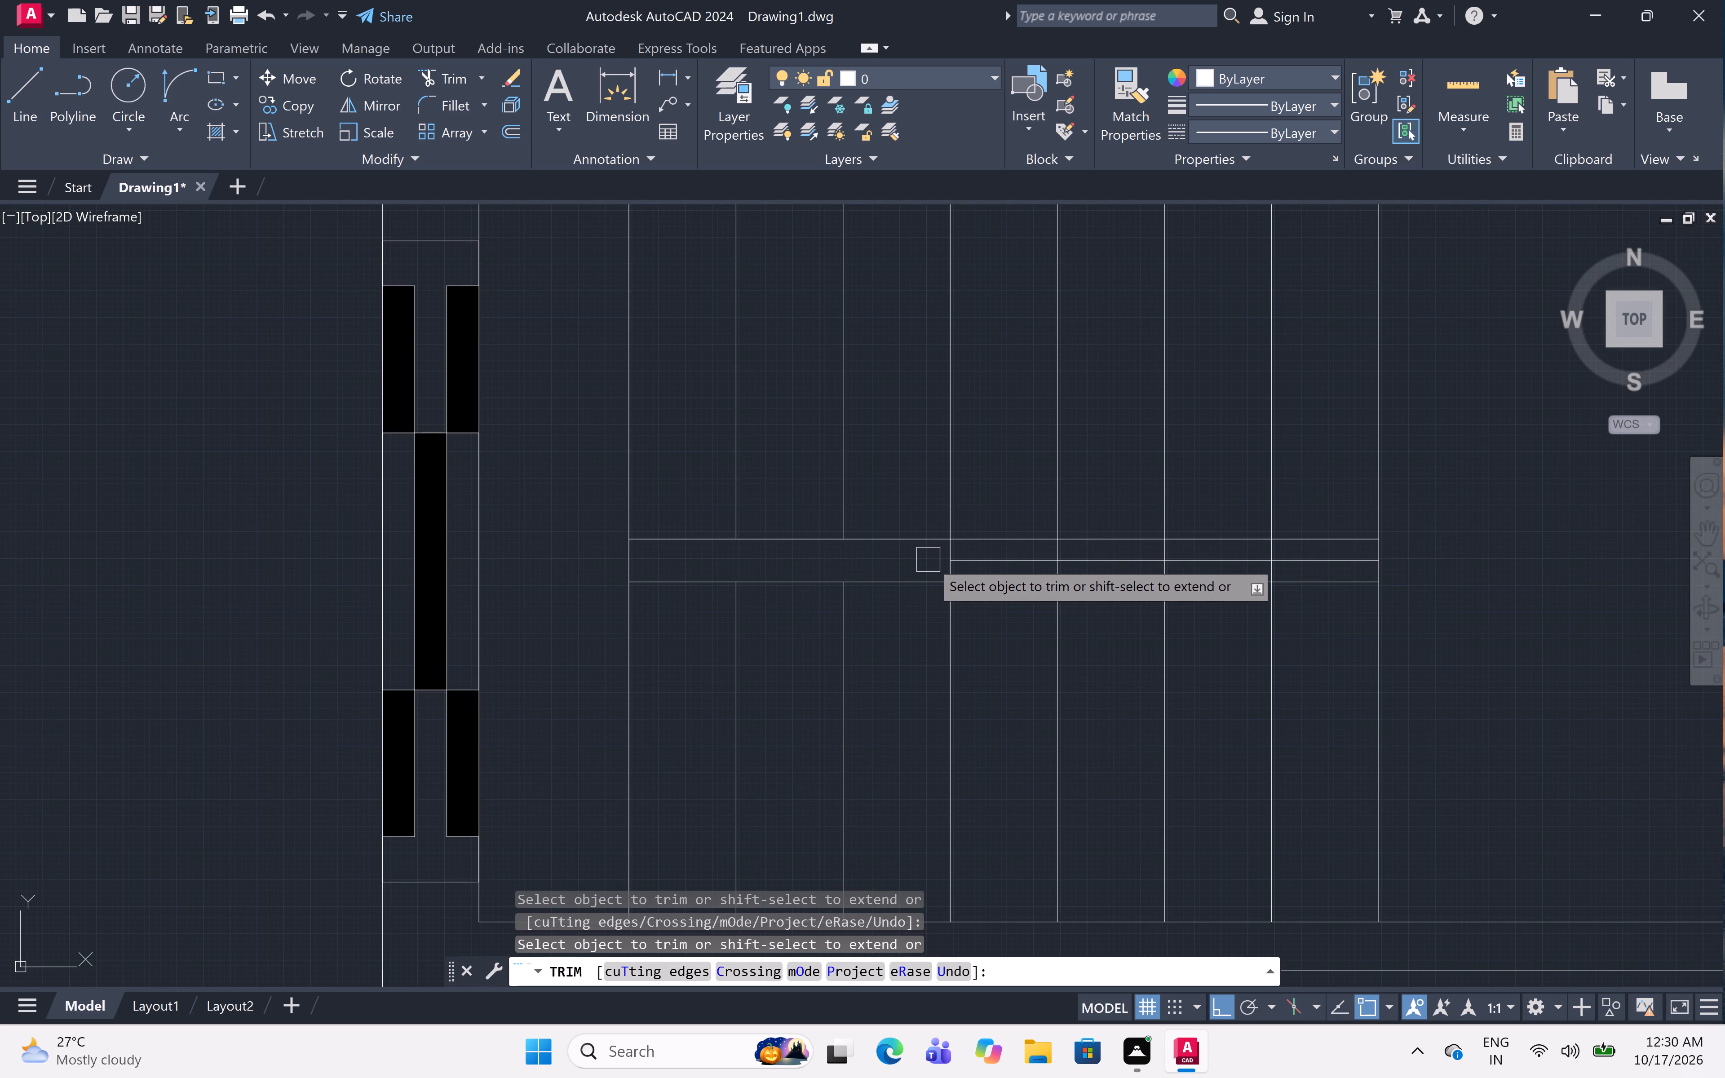
scroll(1025, 564, "up", 2)
left_click(1025, 561)
left_click(841, 564)
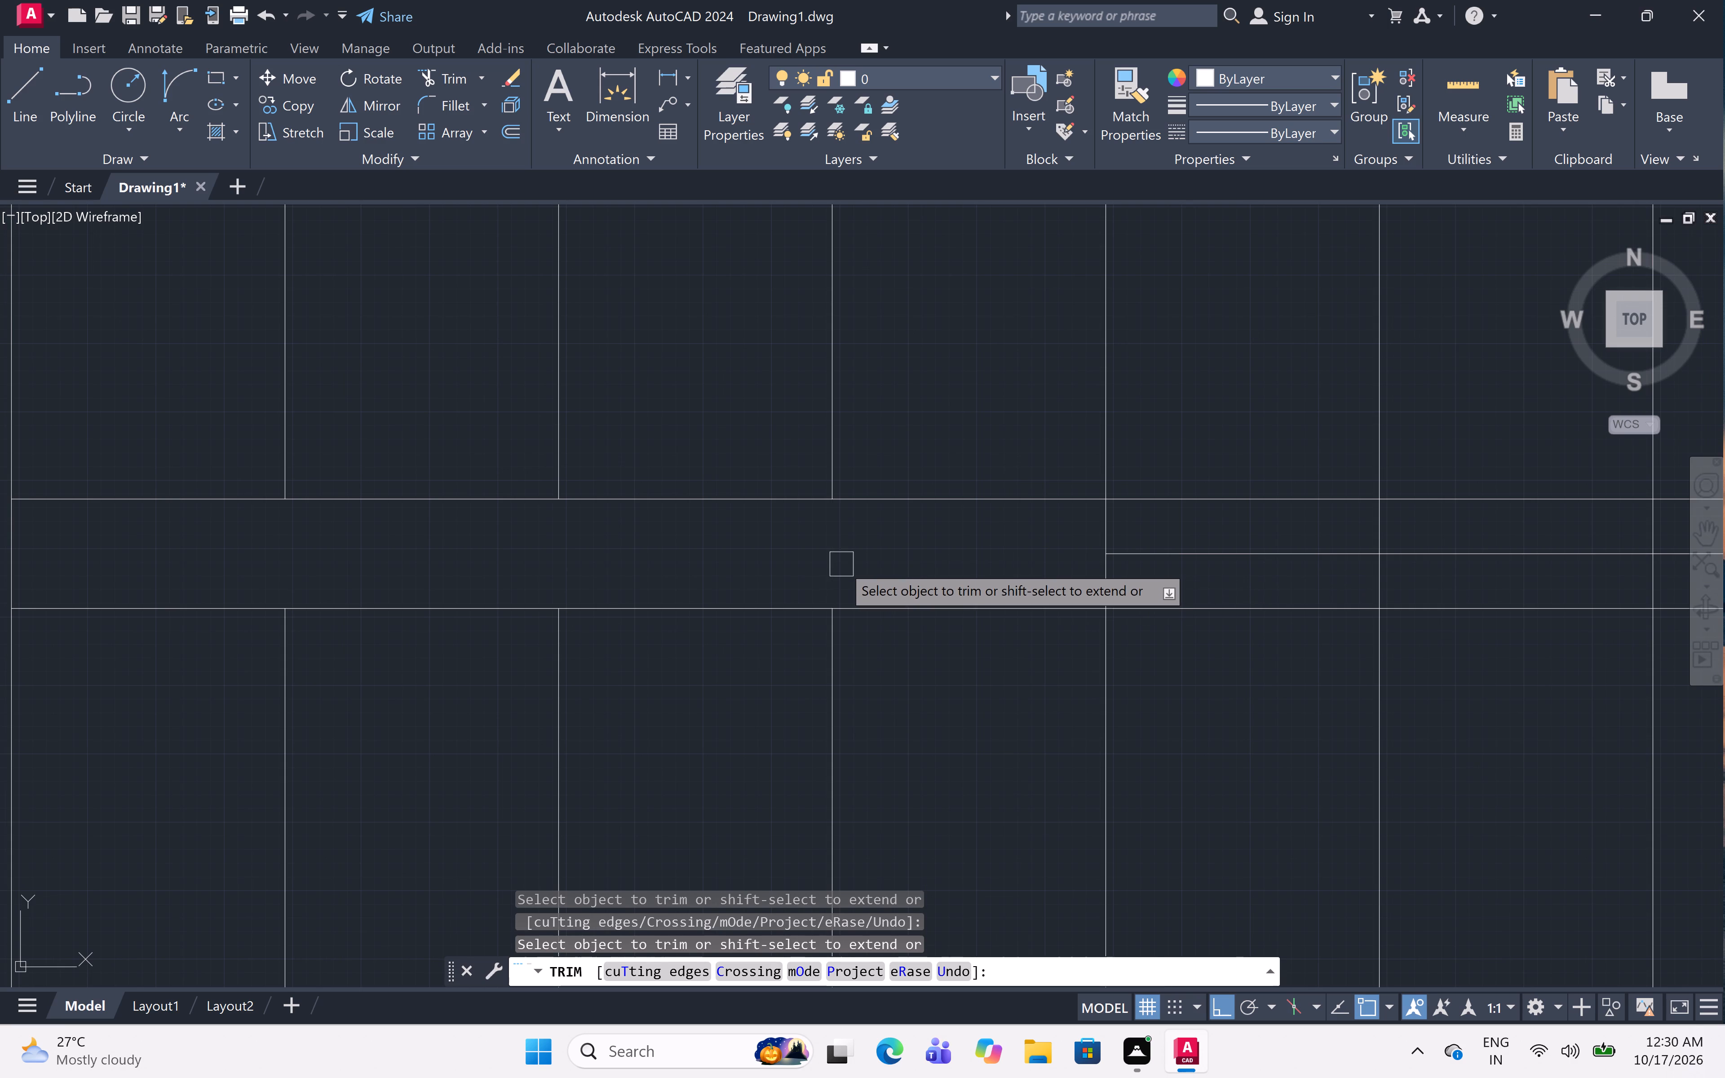
scroll(841, 564, "down", 2)
scroll(1026, 549, "up", 2)
left_click(1005, 566)
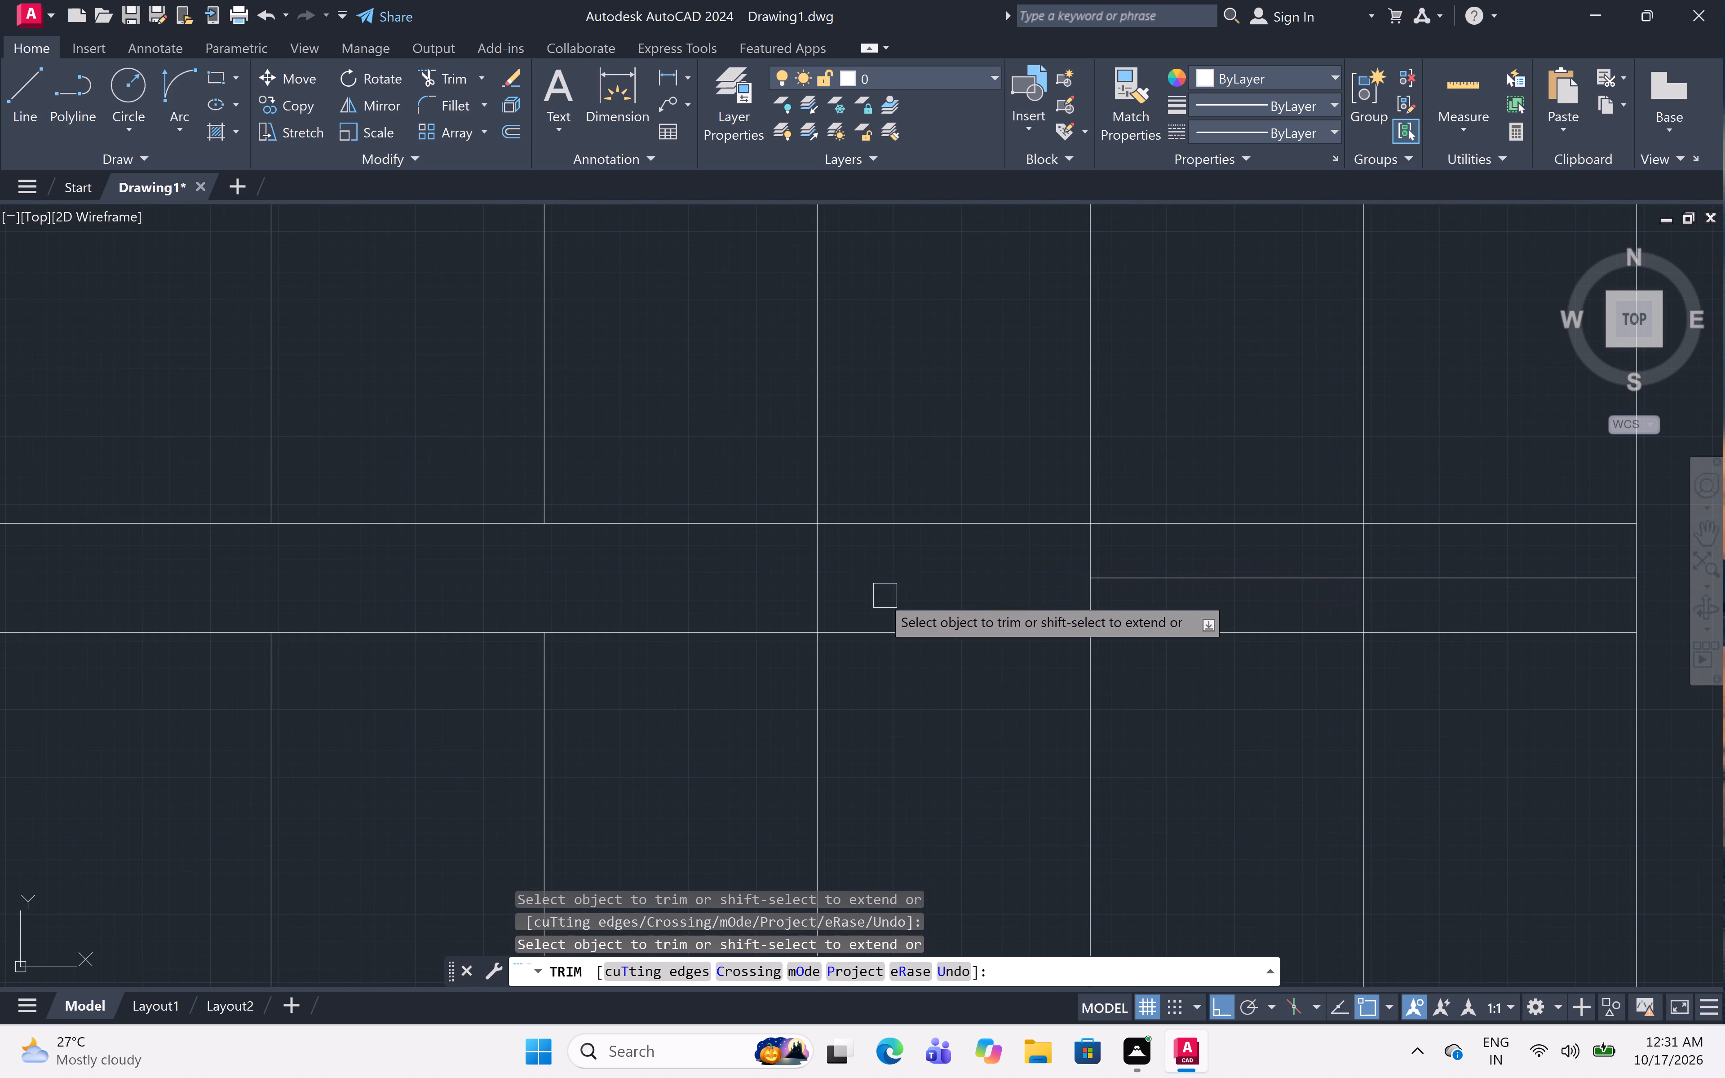
left_click(820, 579)
scroll(820, 579, "down", 2)
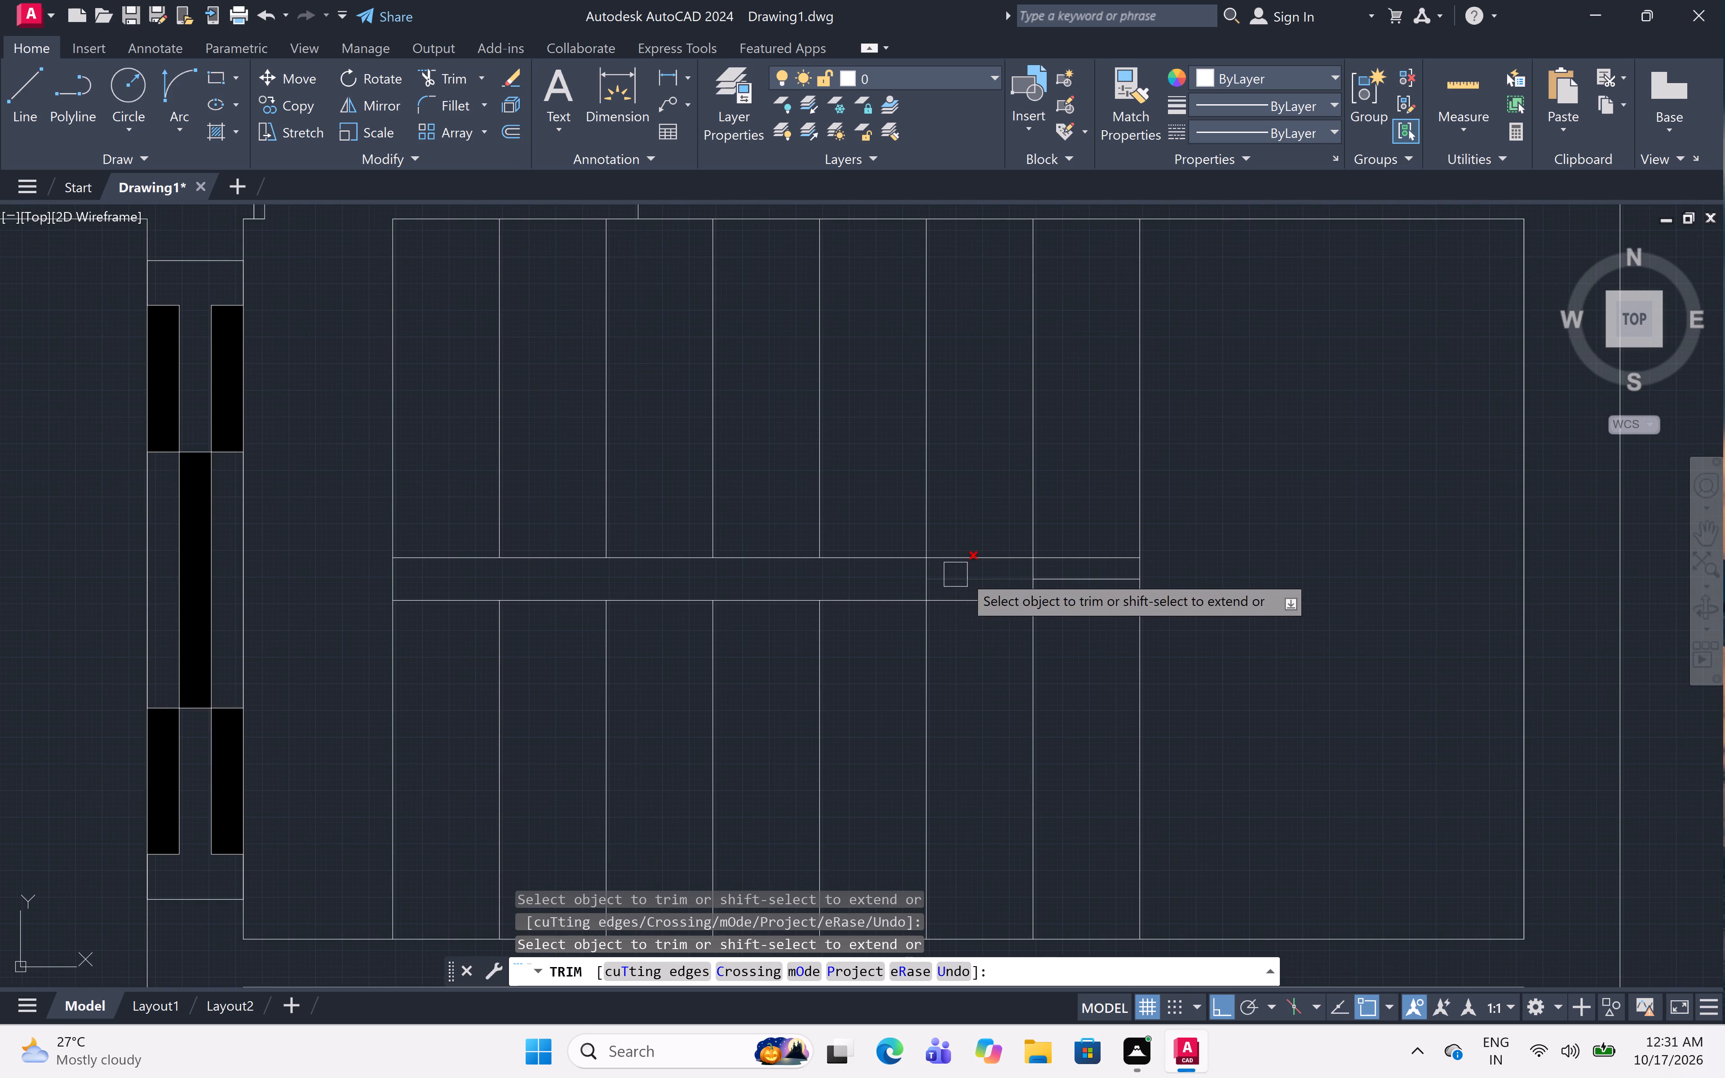
scroll(979, 574, "up", 1)
left_click(979, 575)
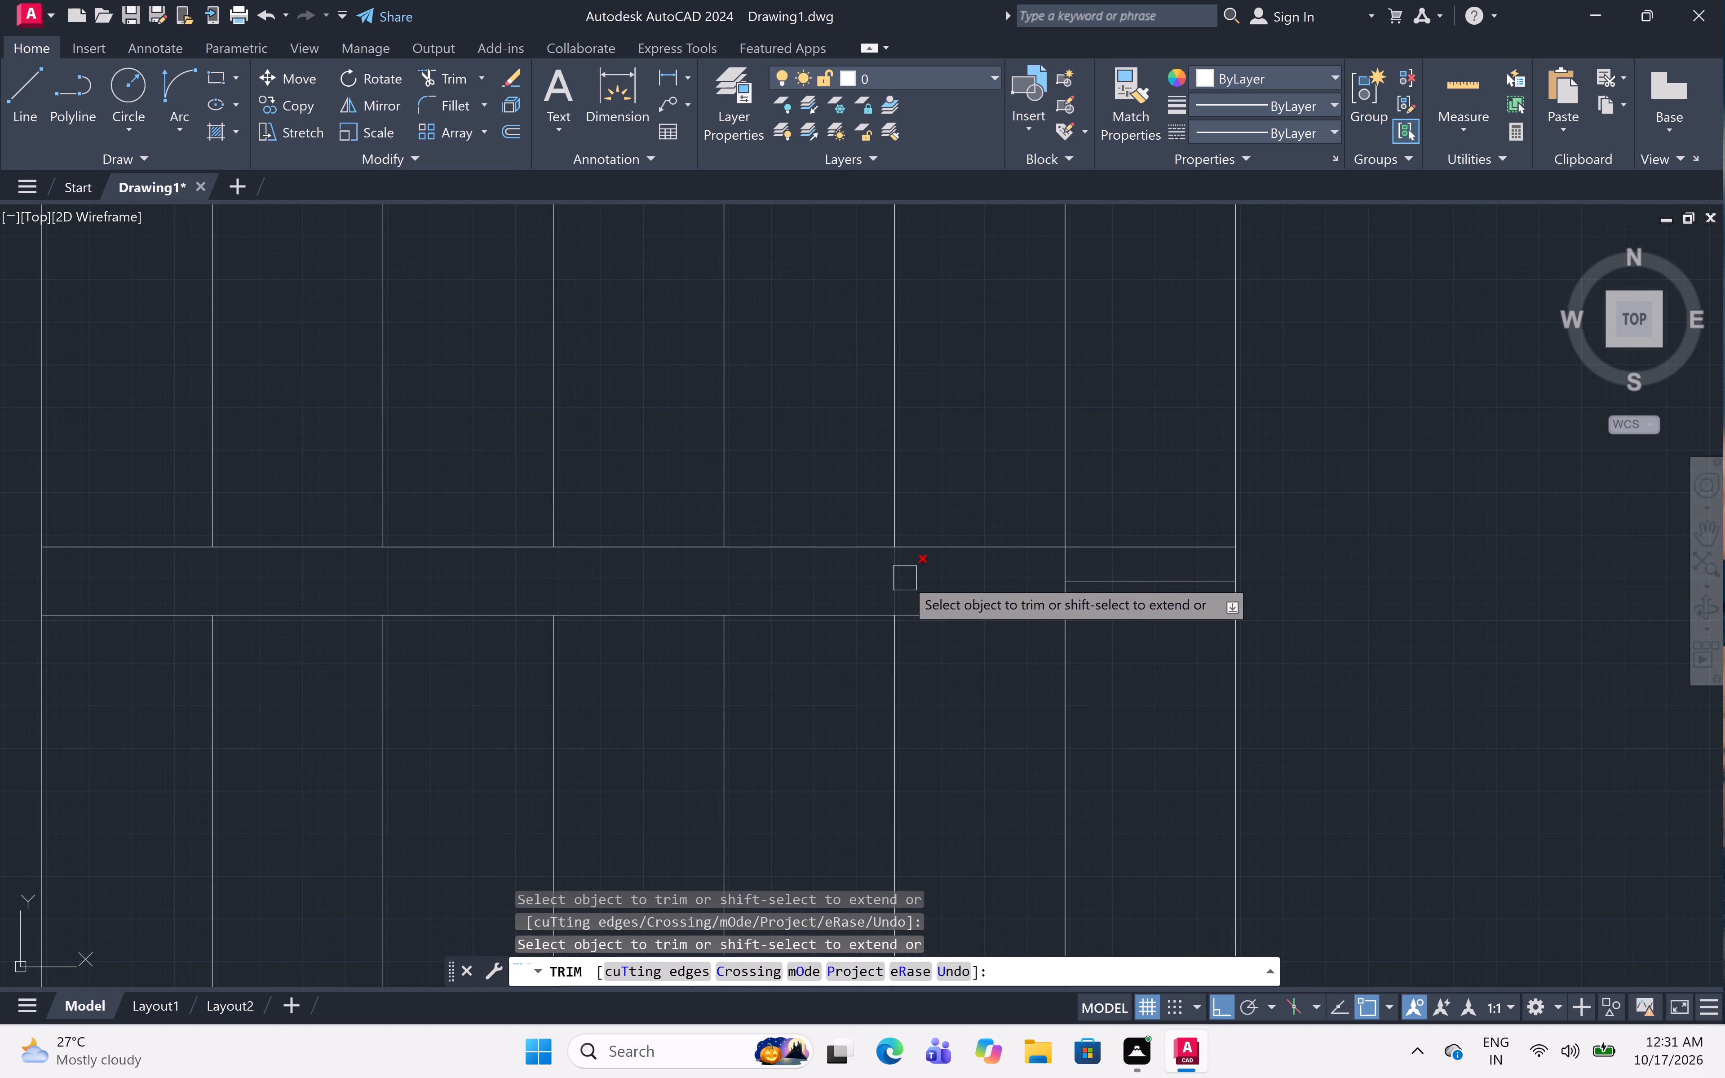
left_click(1125, 579)
left_click(1061, 583)
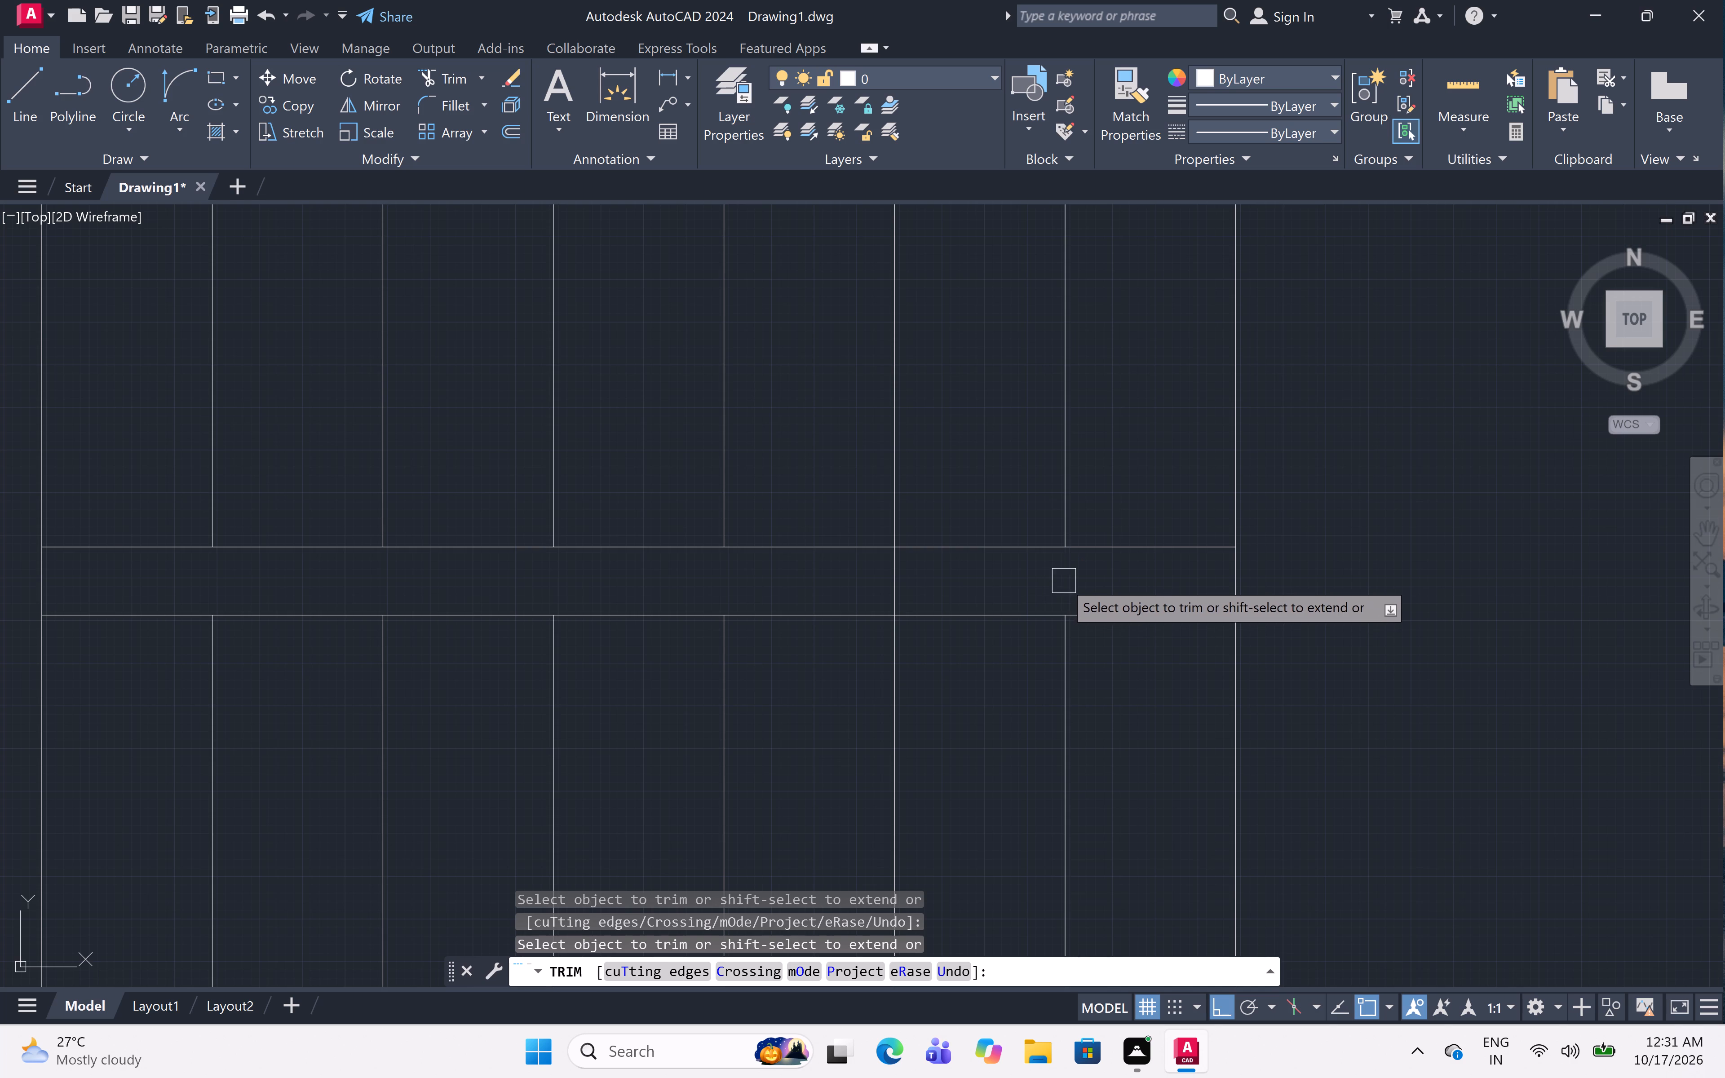
left_click(898, 592)
scroll(1033, 546, "down", 3)
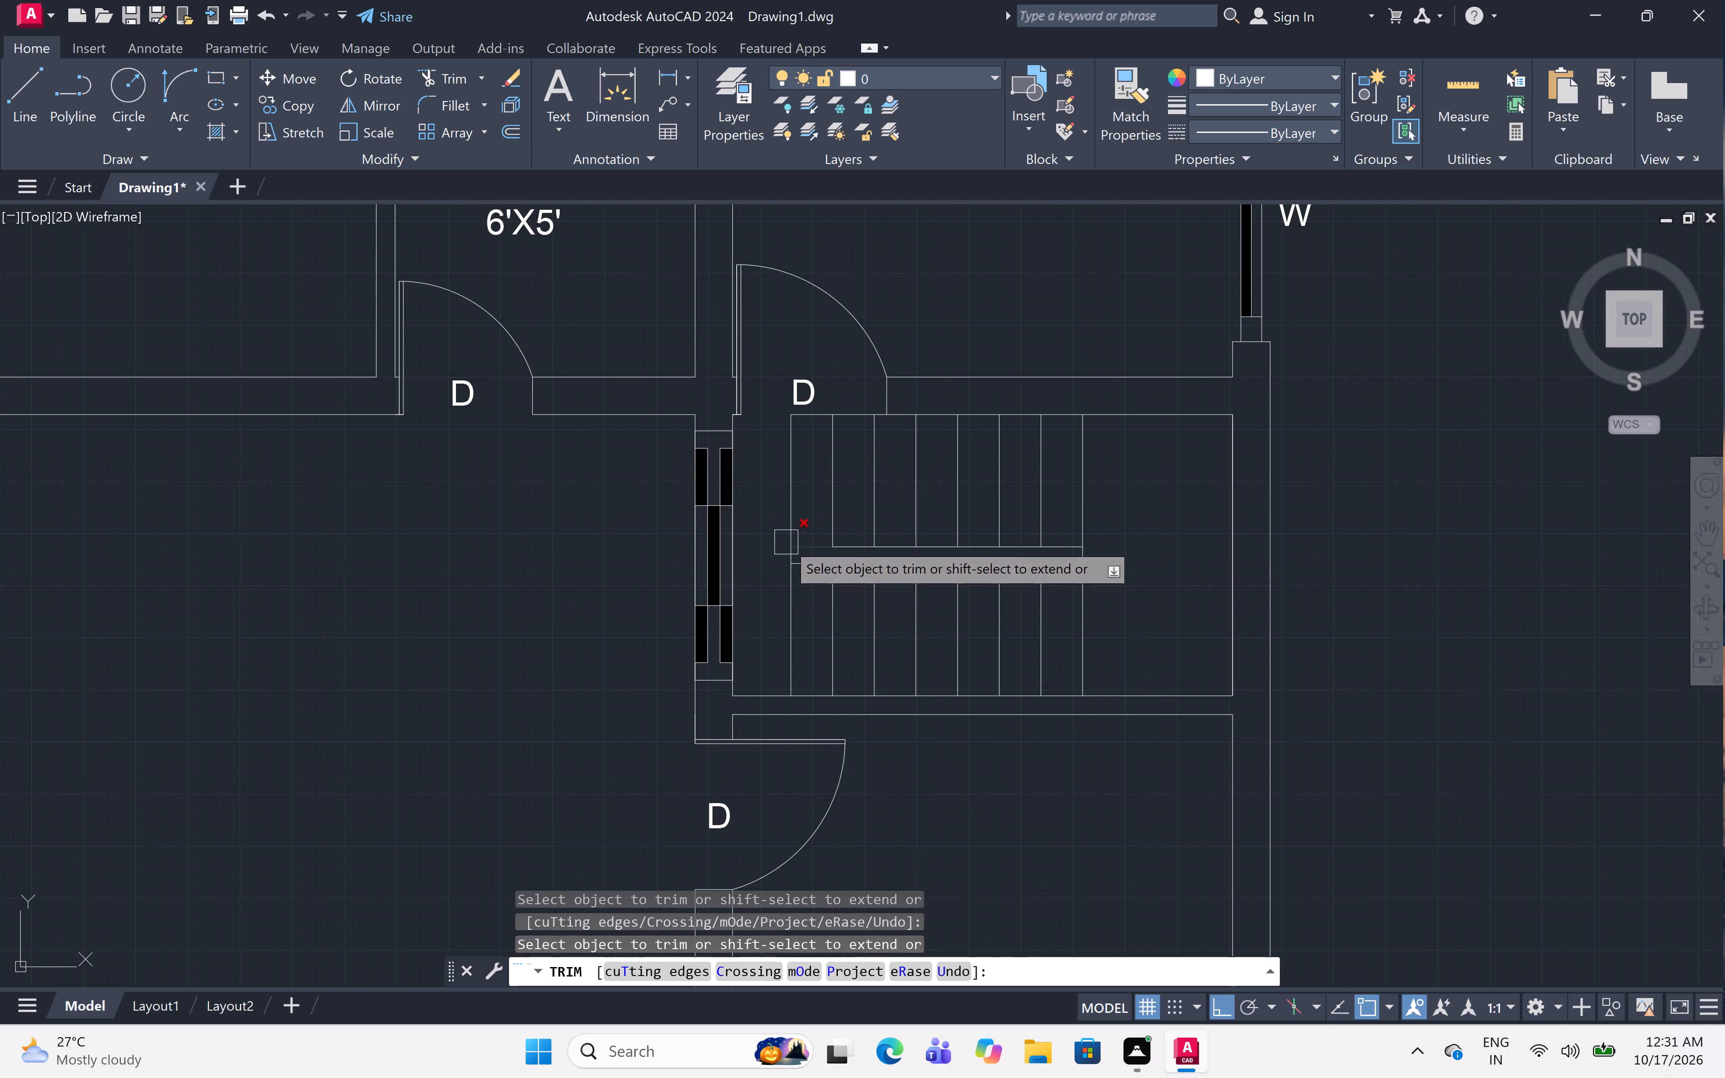
scroll(786, 542, "up", 3)
left_click(810, 589)
scroll(768, 586, "down", 3)
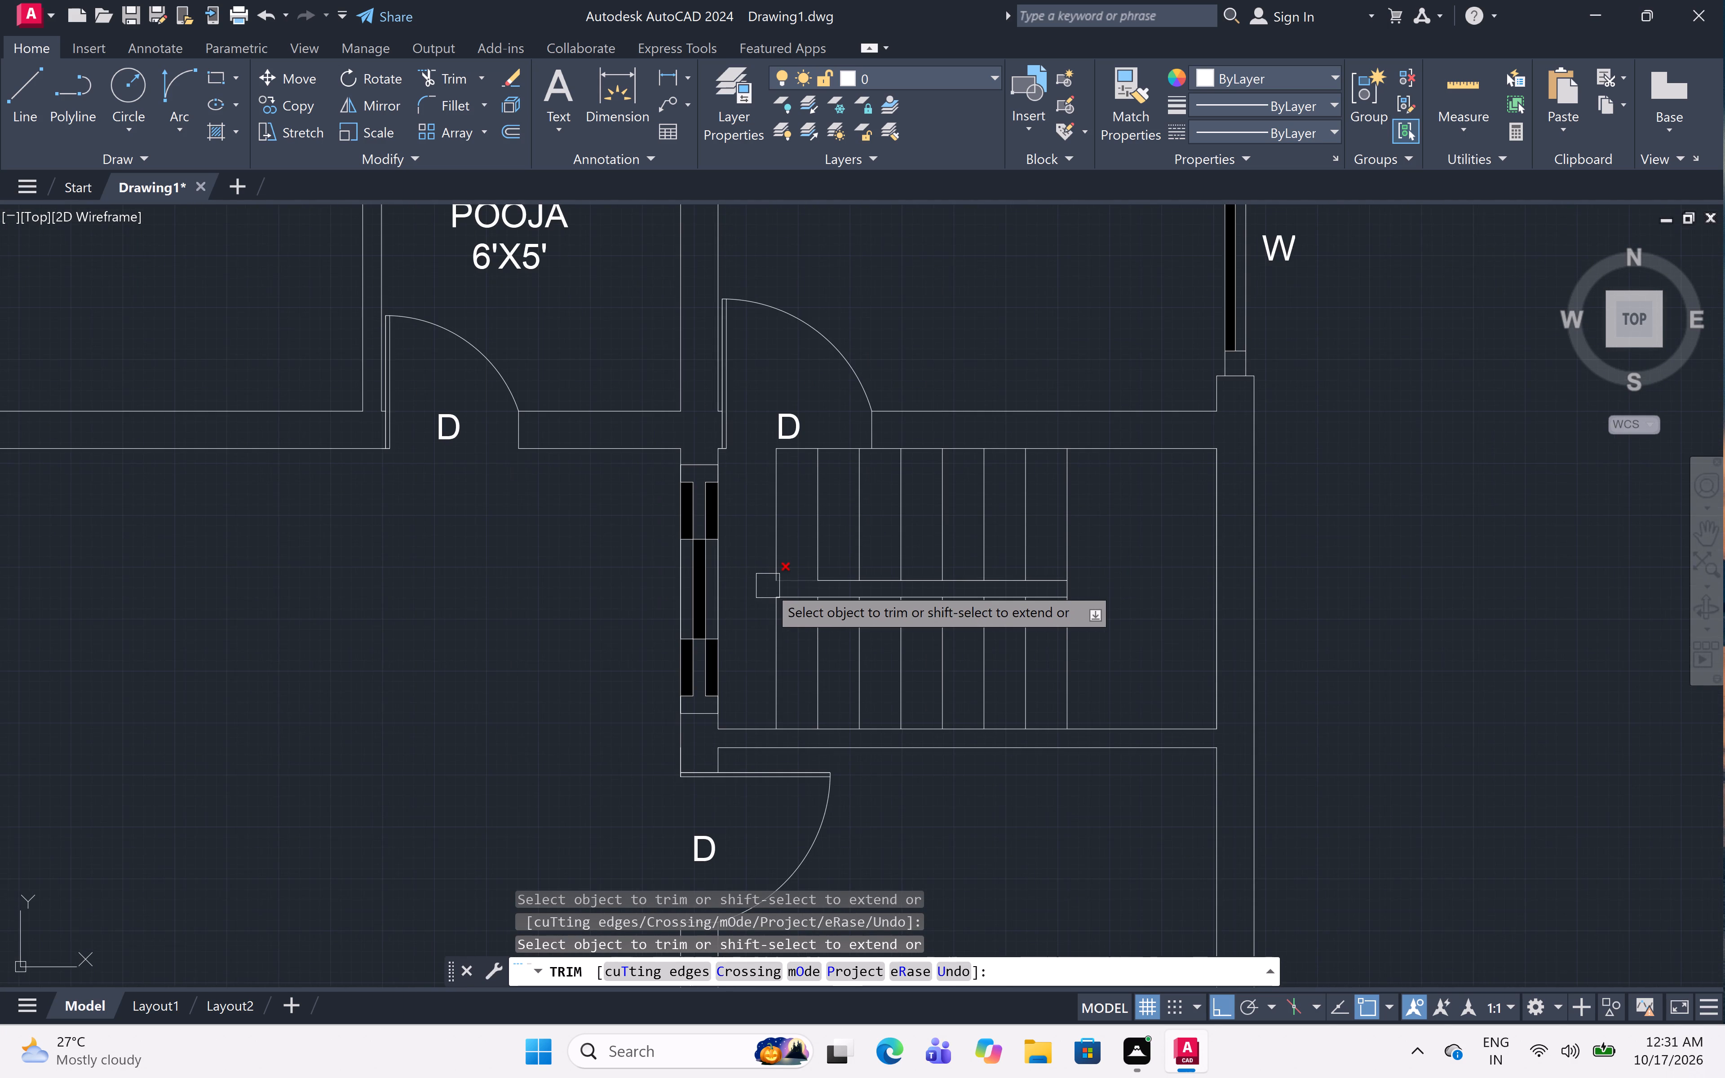
key("Escape")
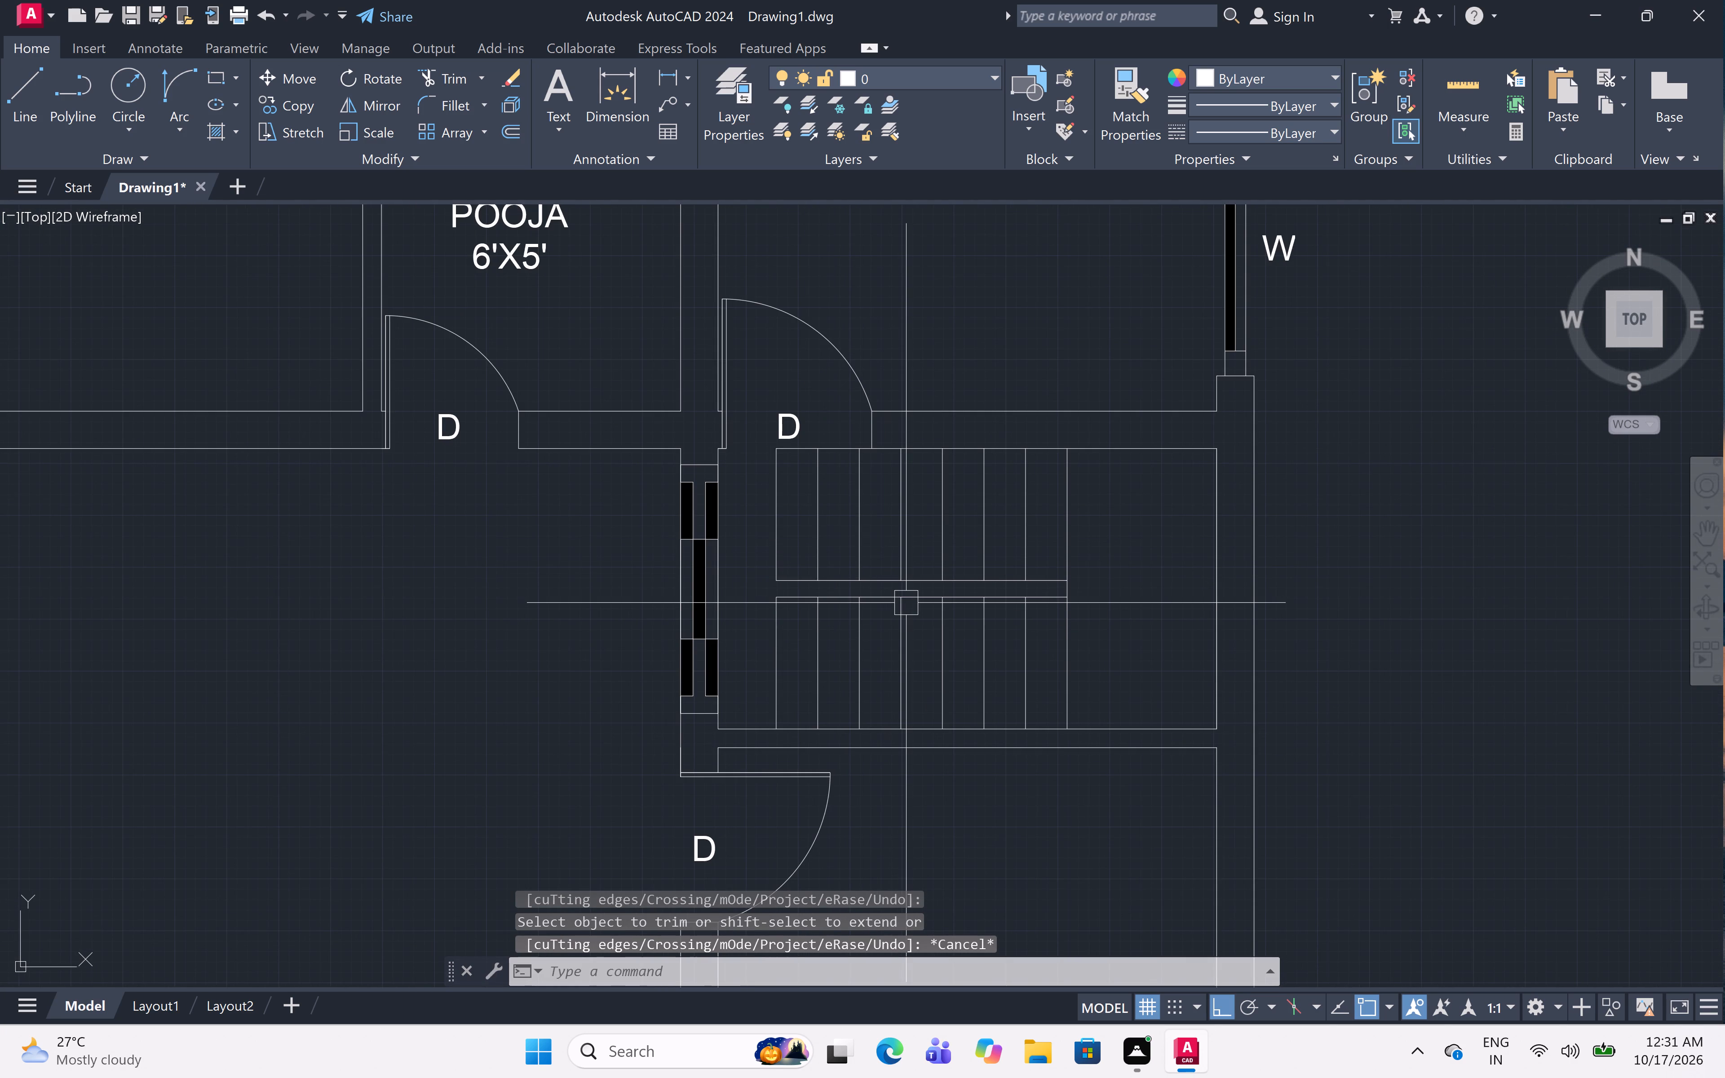
Draw a horizontal line through the middle of each stair flight, from the first tread line to the last tread line.
type("L")
key("space")
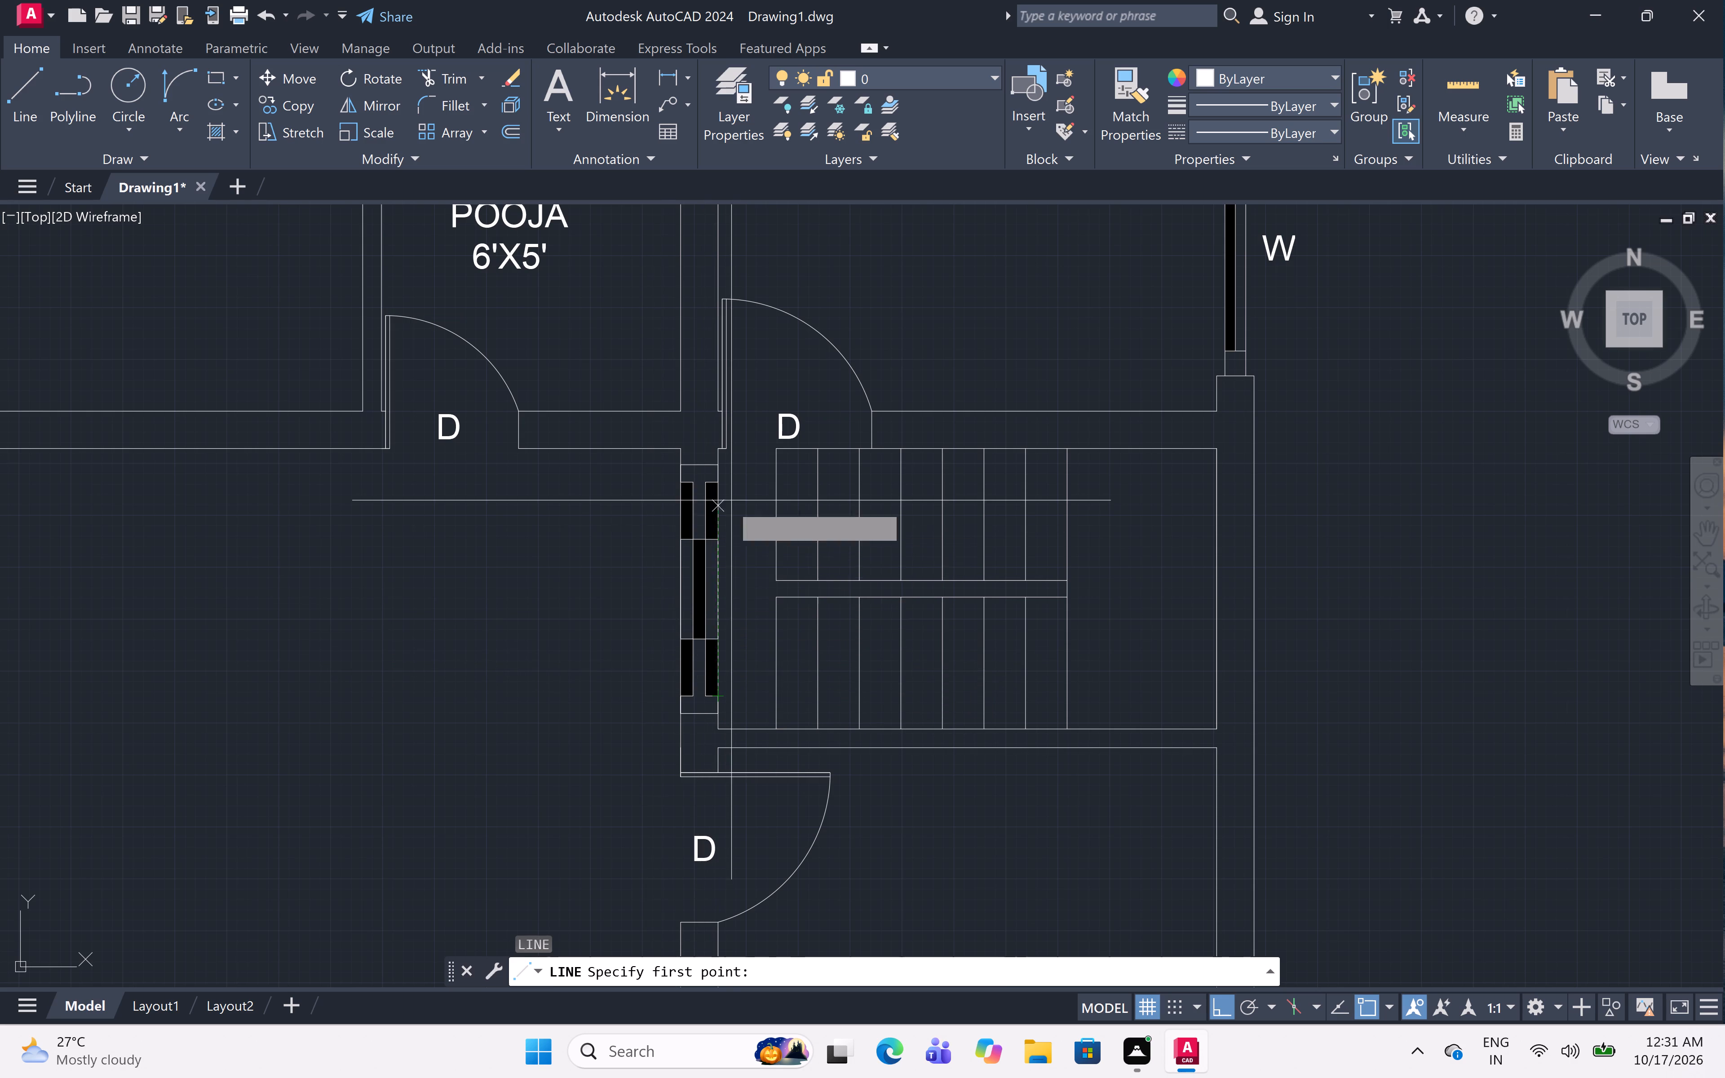
left_click(778, 517)
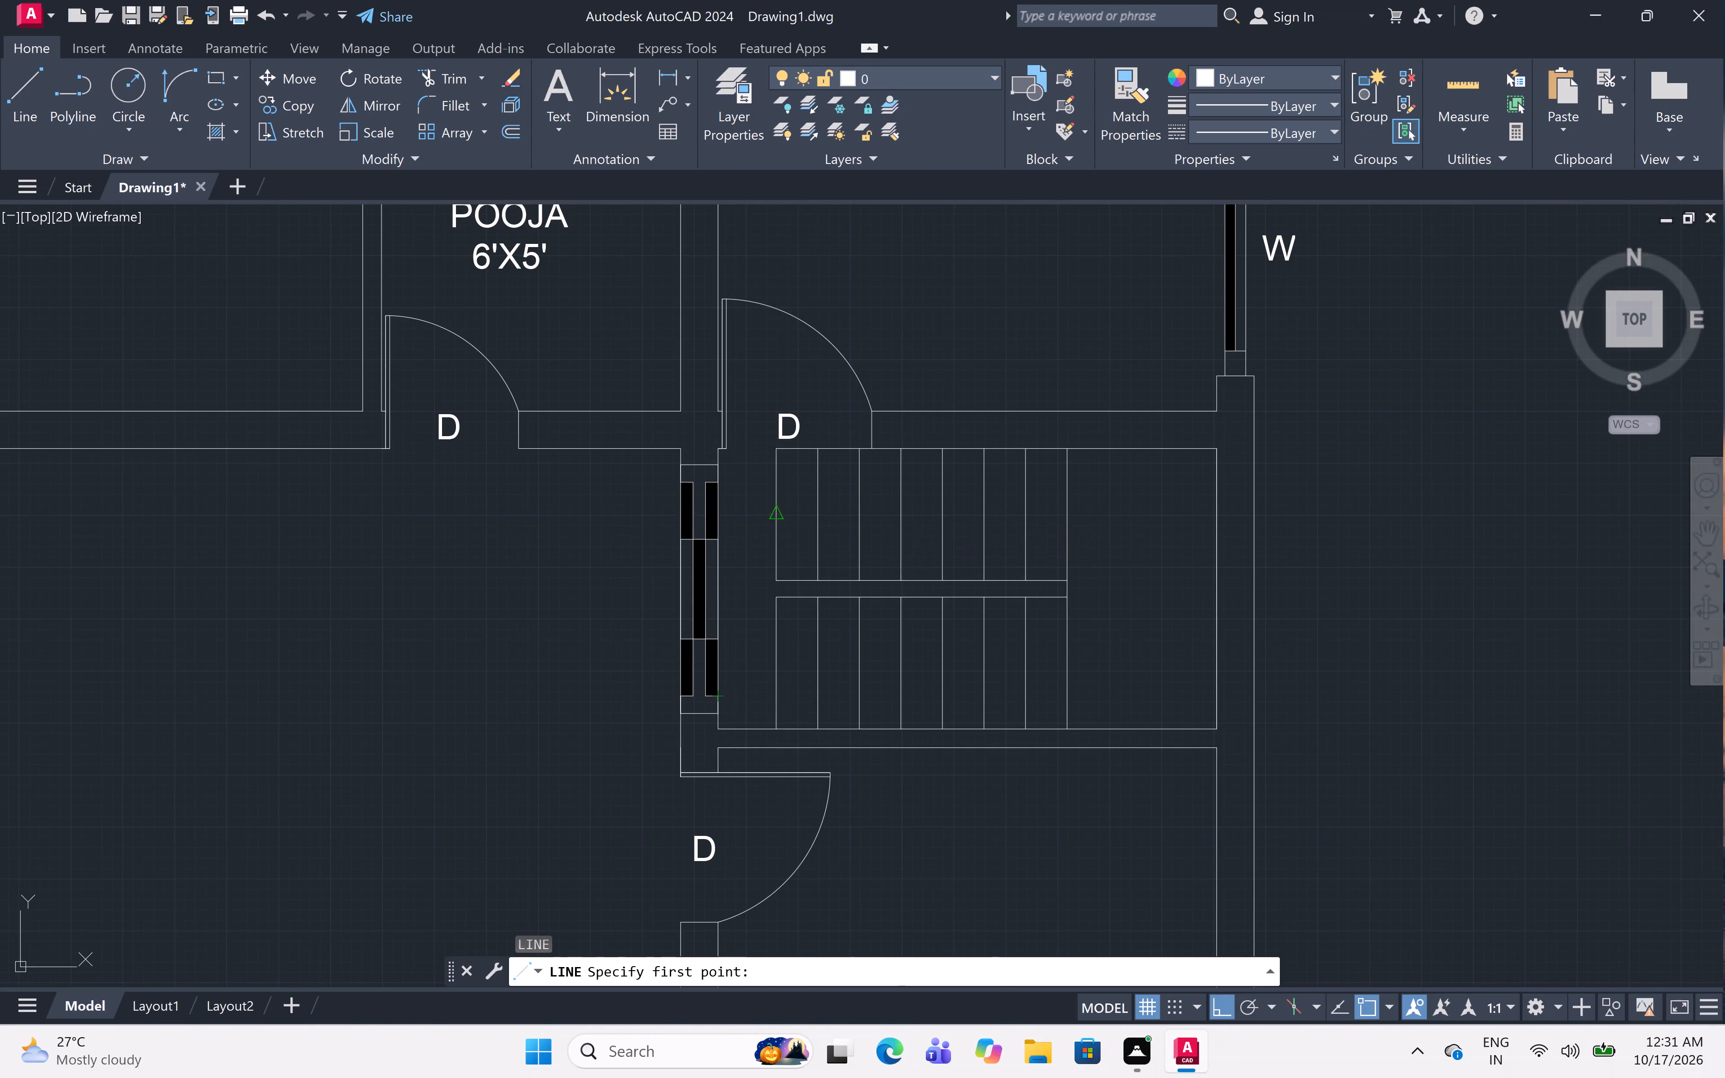
left_click(1070, 515)
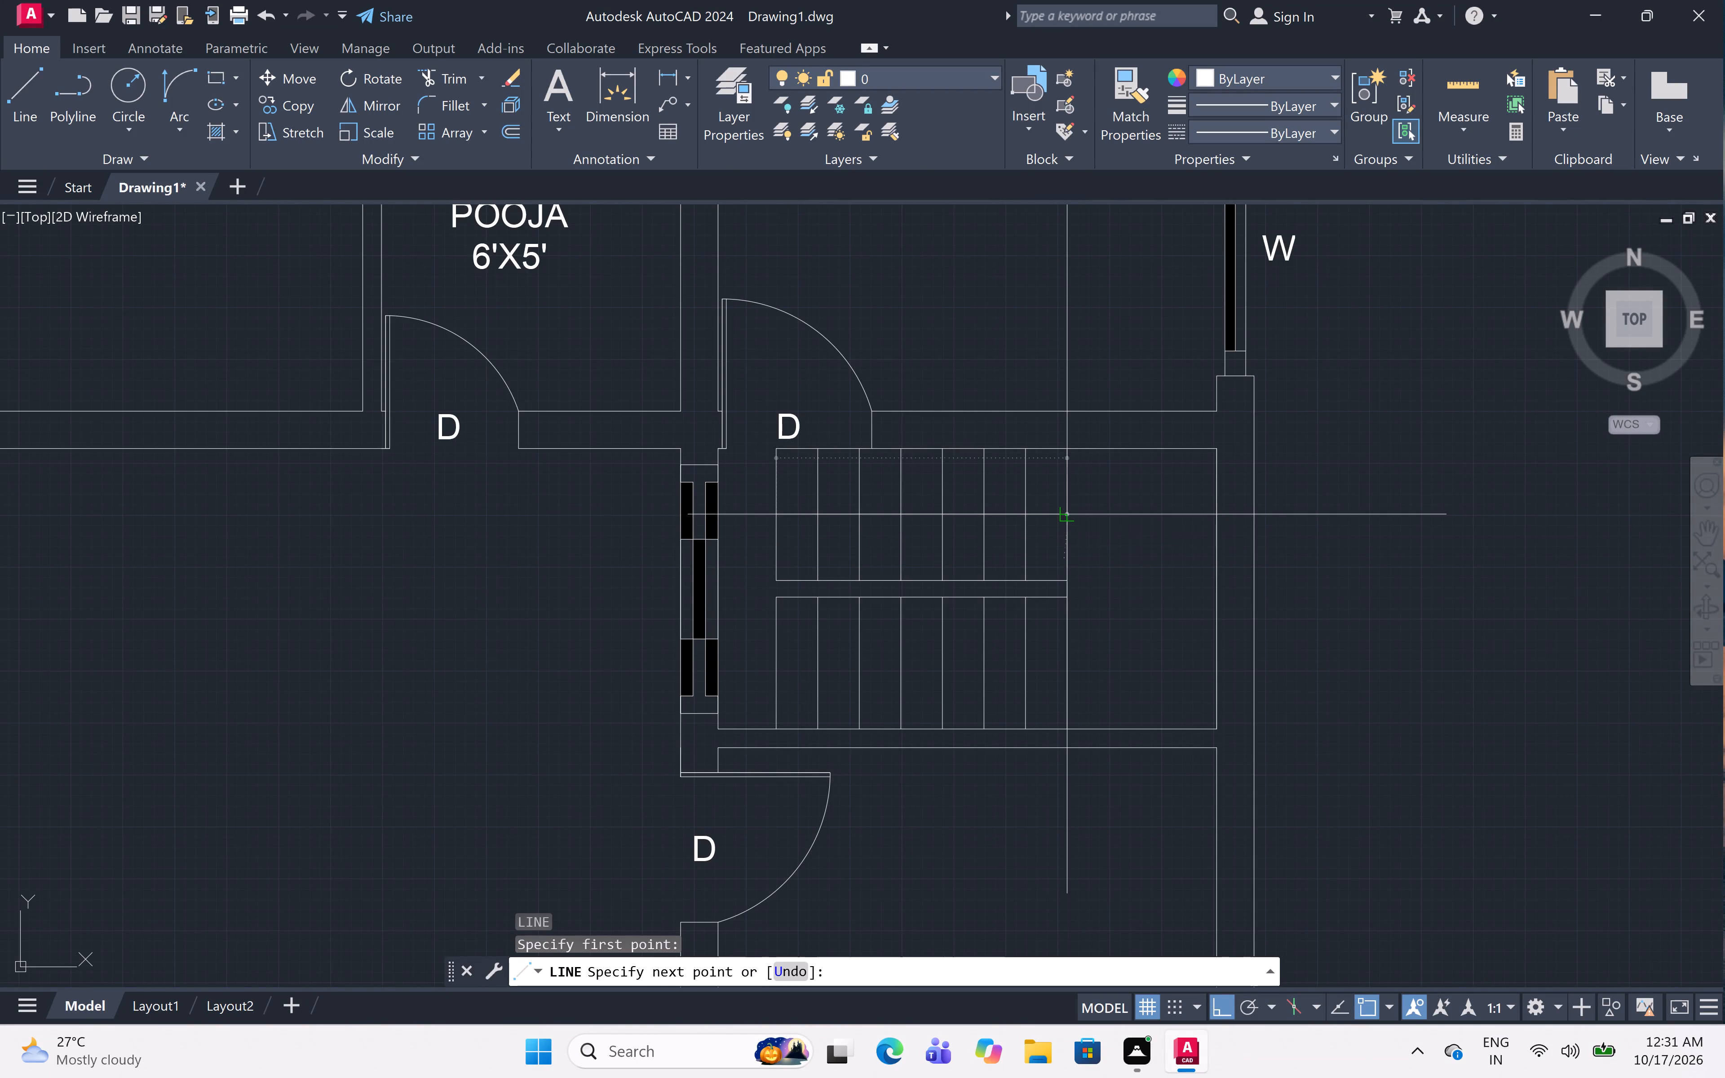
key("space")
key("space")
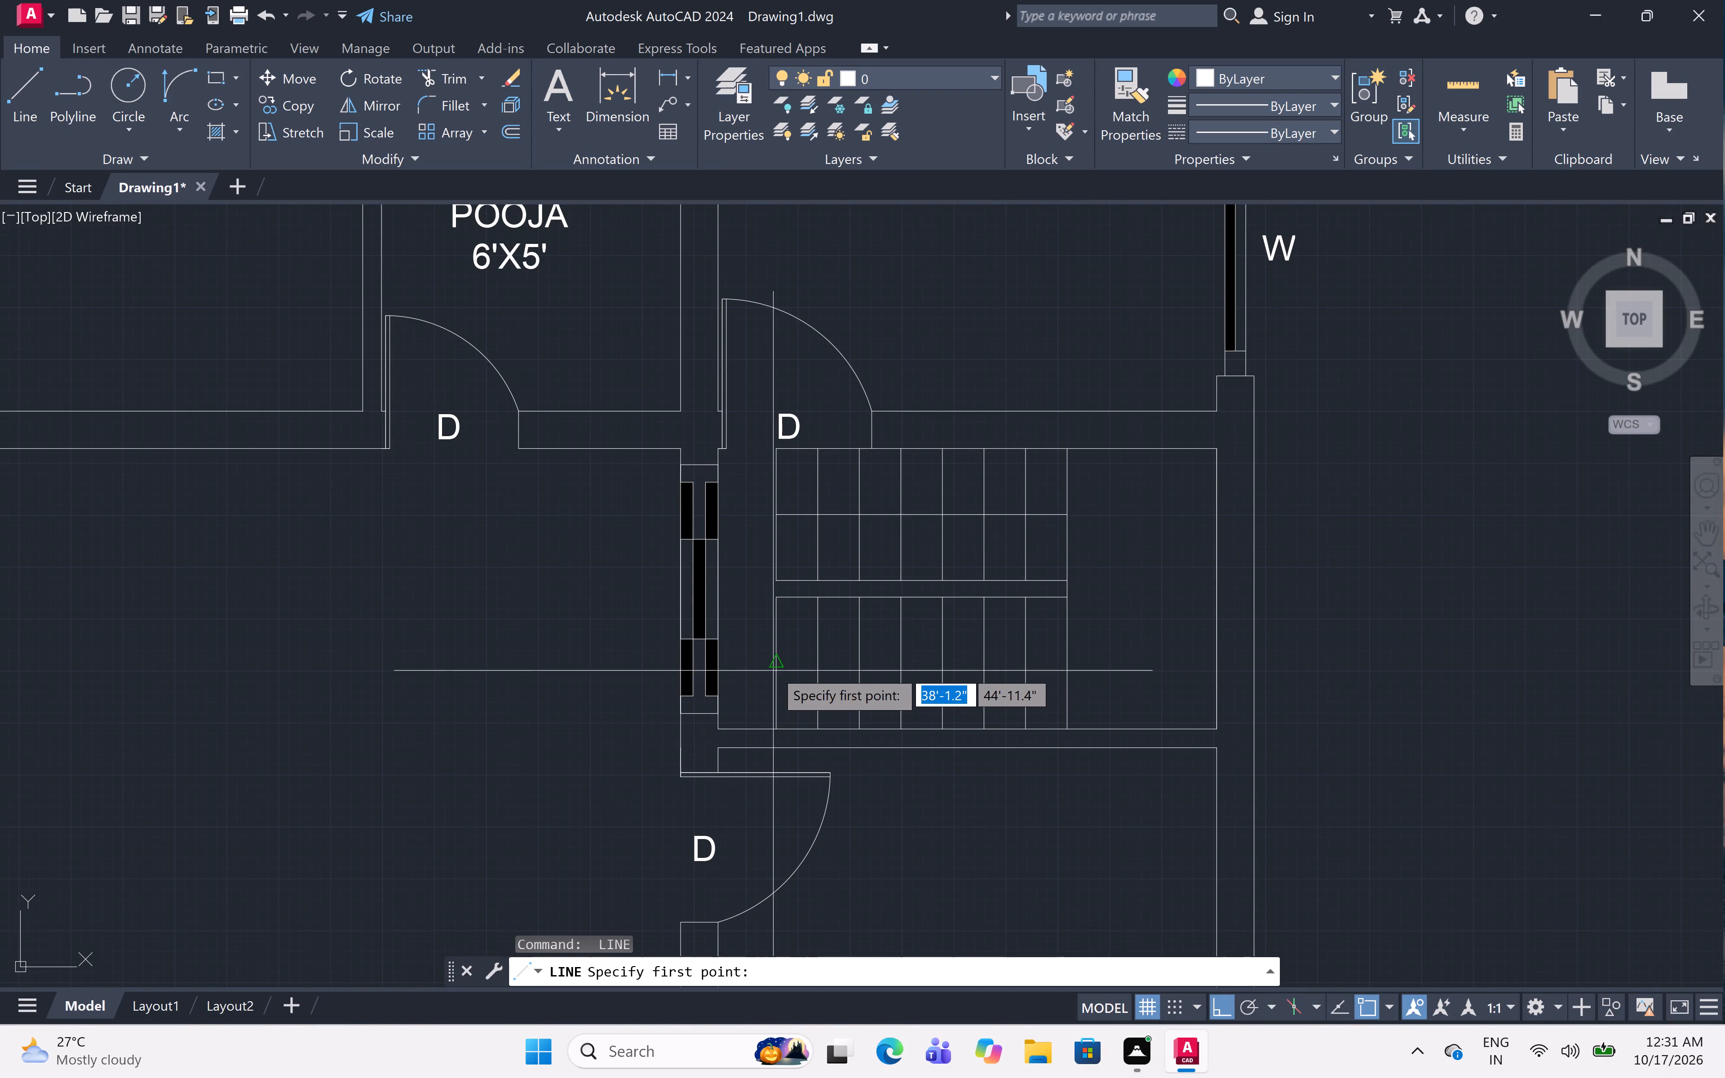
left_click(773, 665)
left_click(1070, 665)
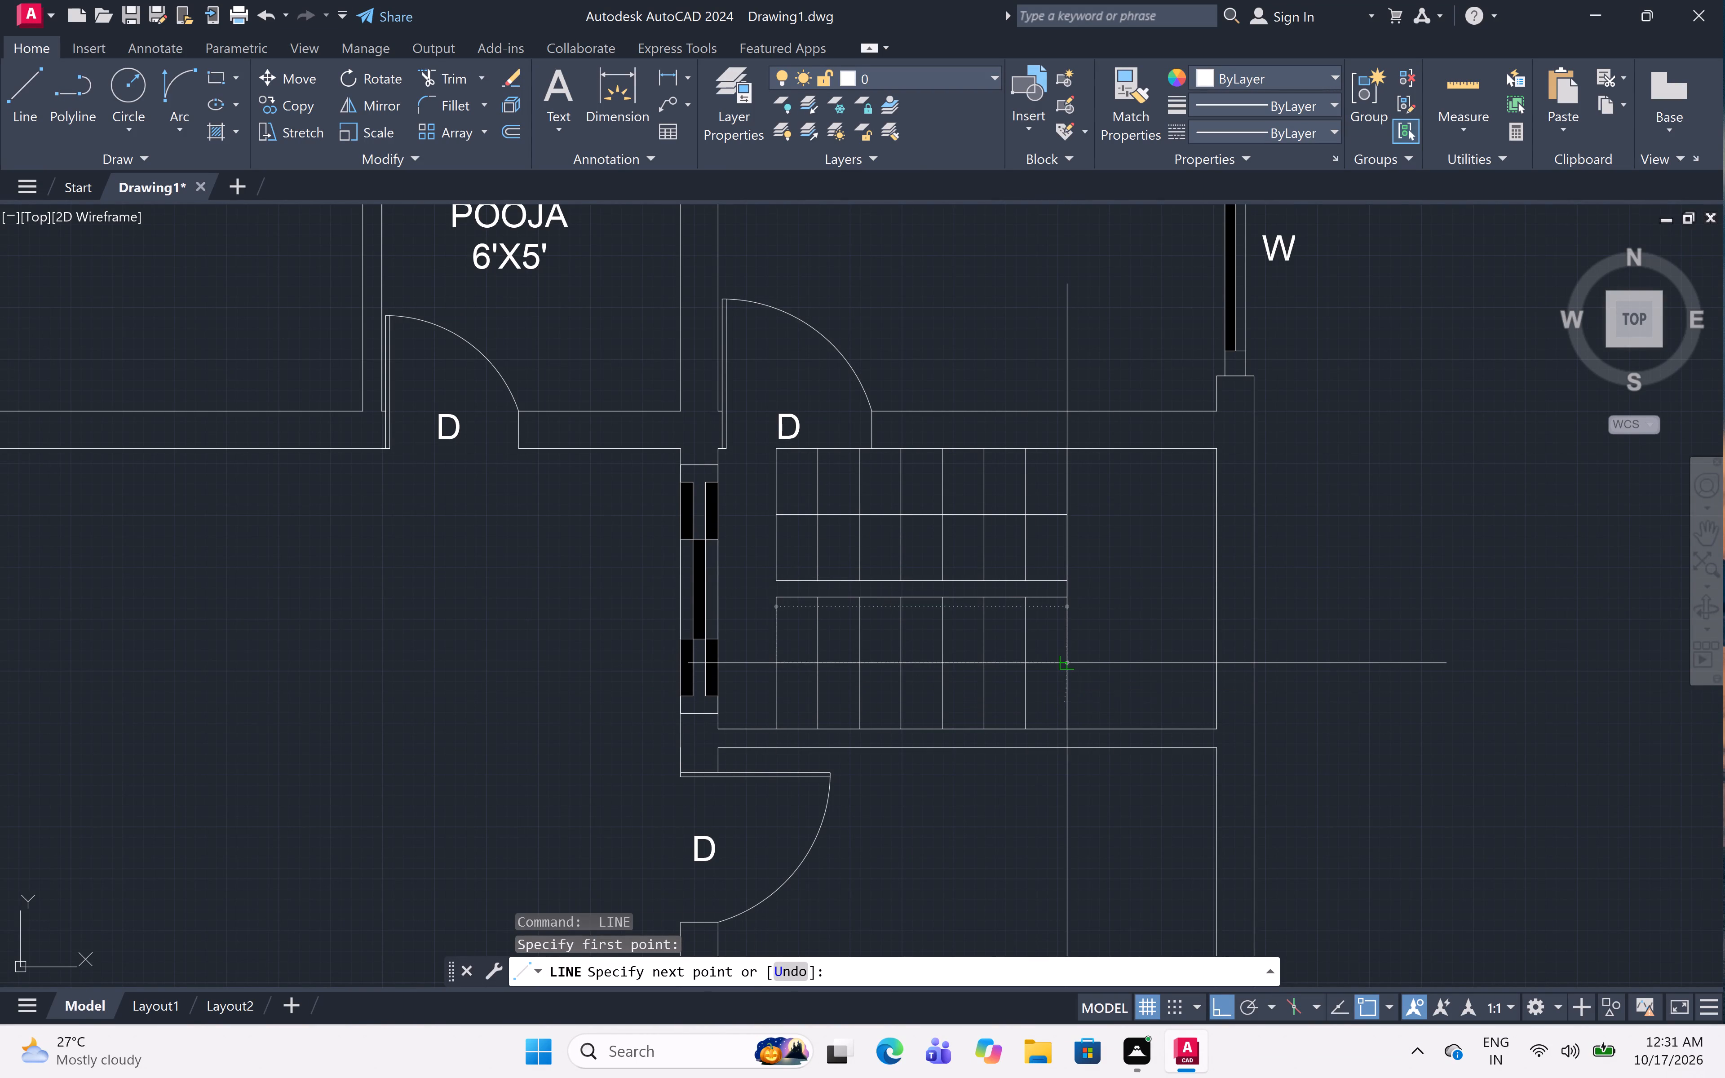
key("Escape")
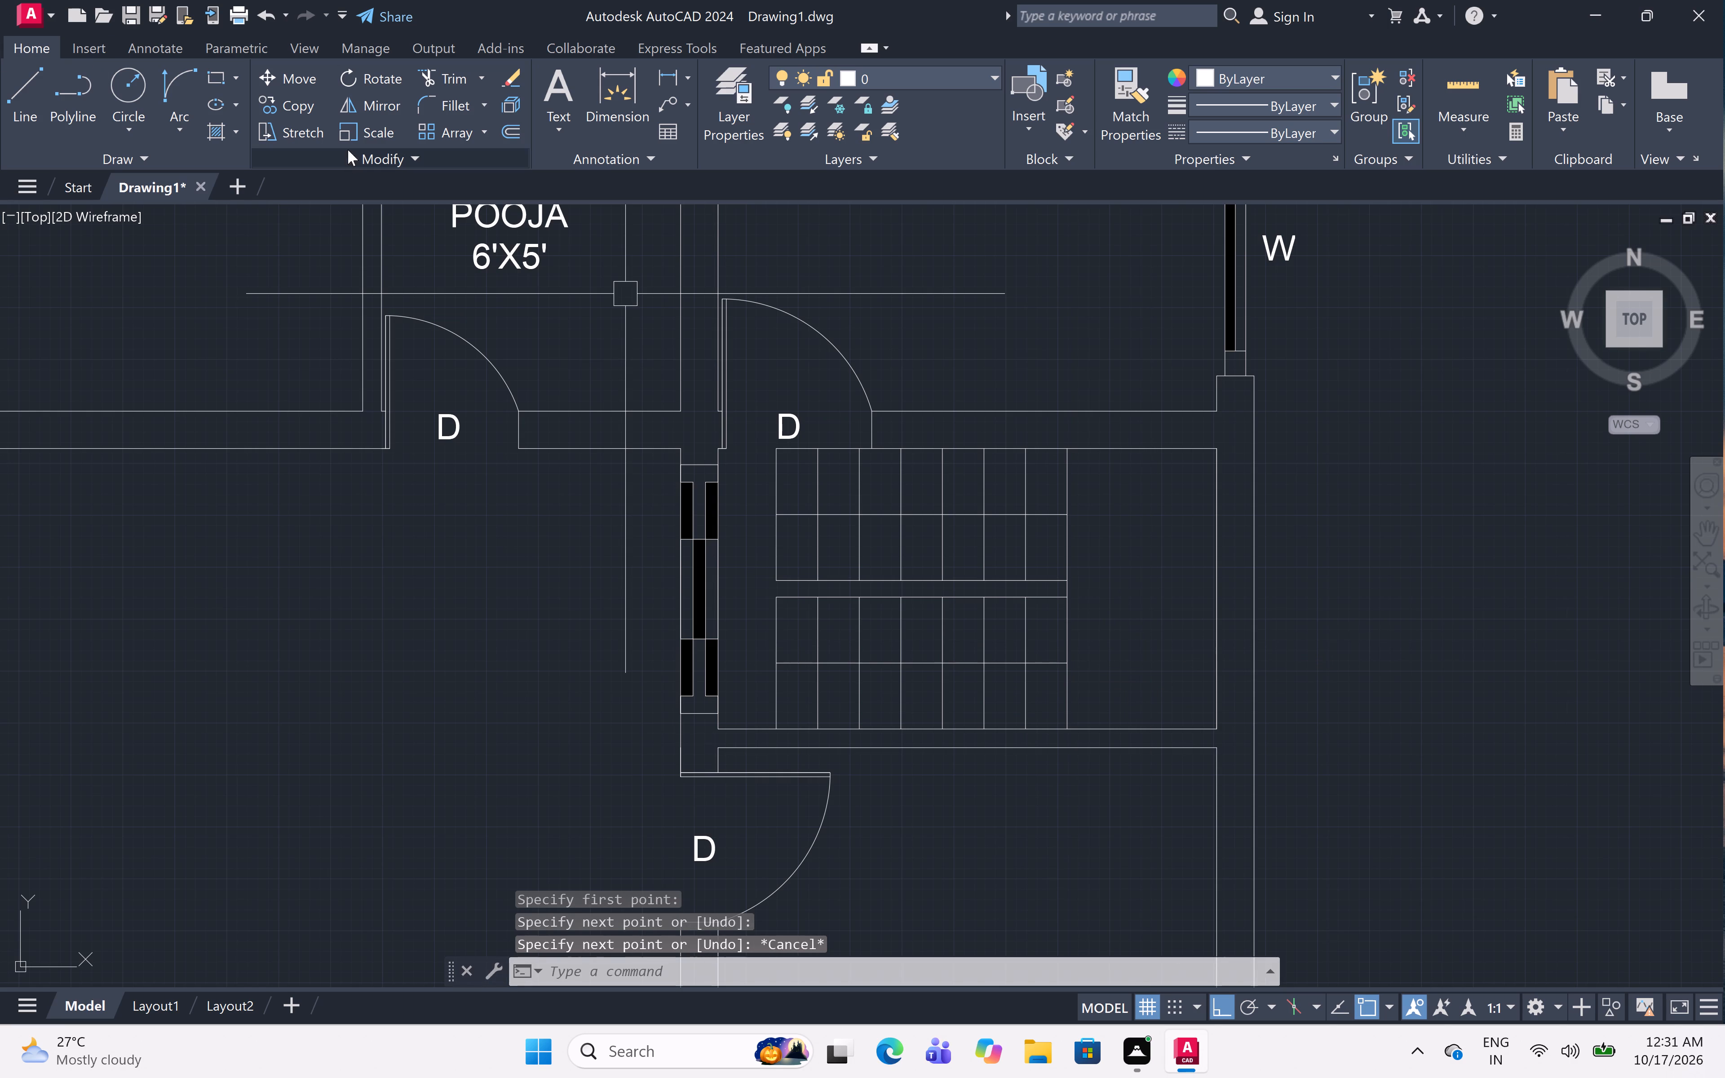
Join the two flight lines at the last tread with a Start, End, Direction arc curving into the landing.
left_click(173, 76)
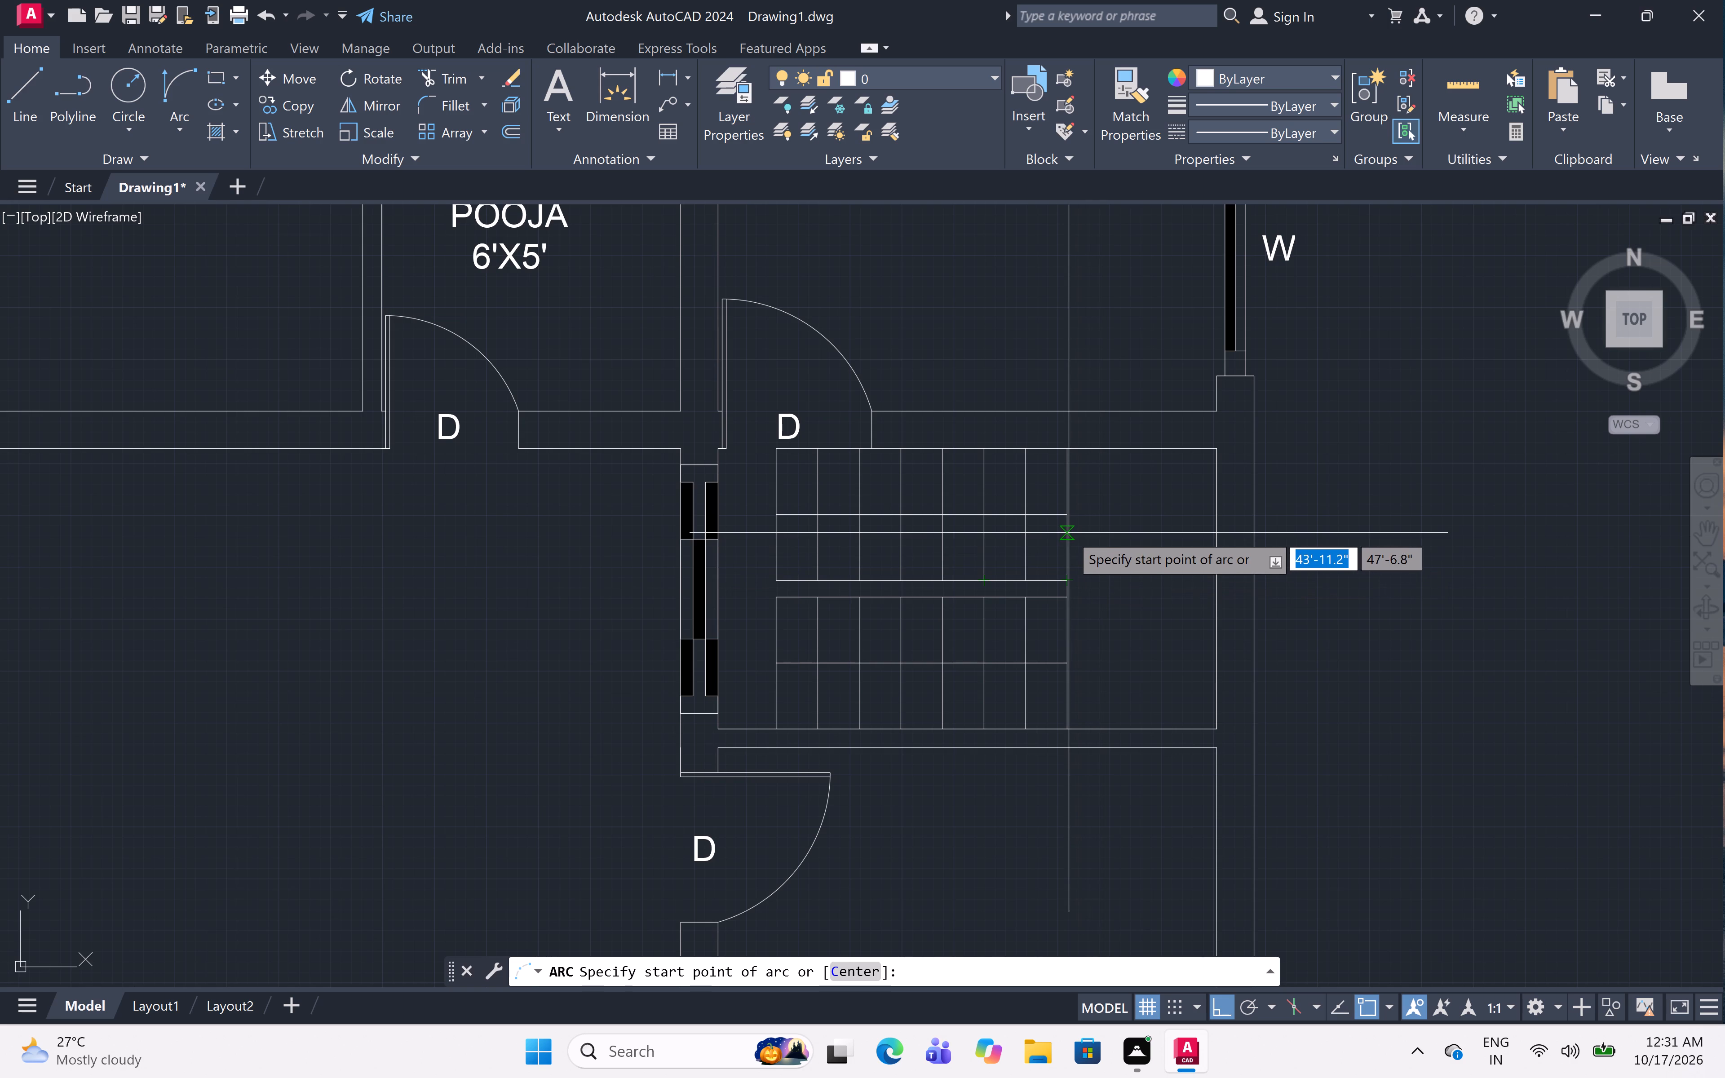
left_click(1069, 514)
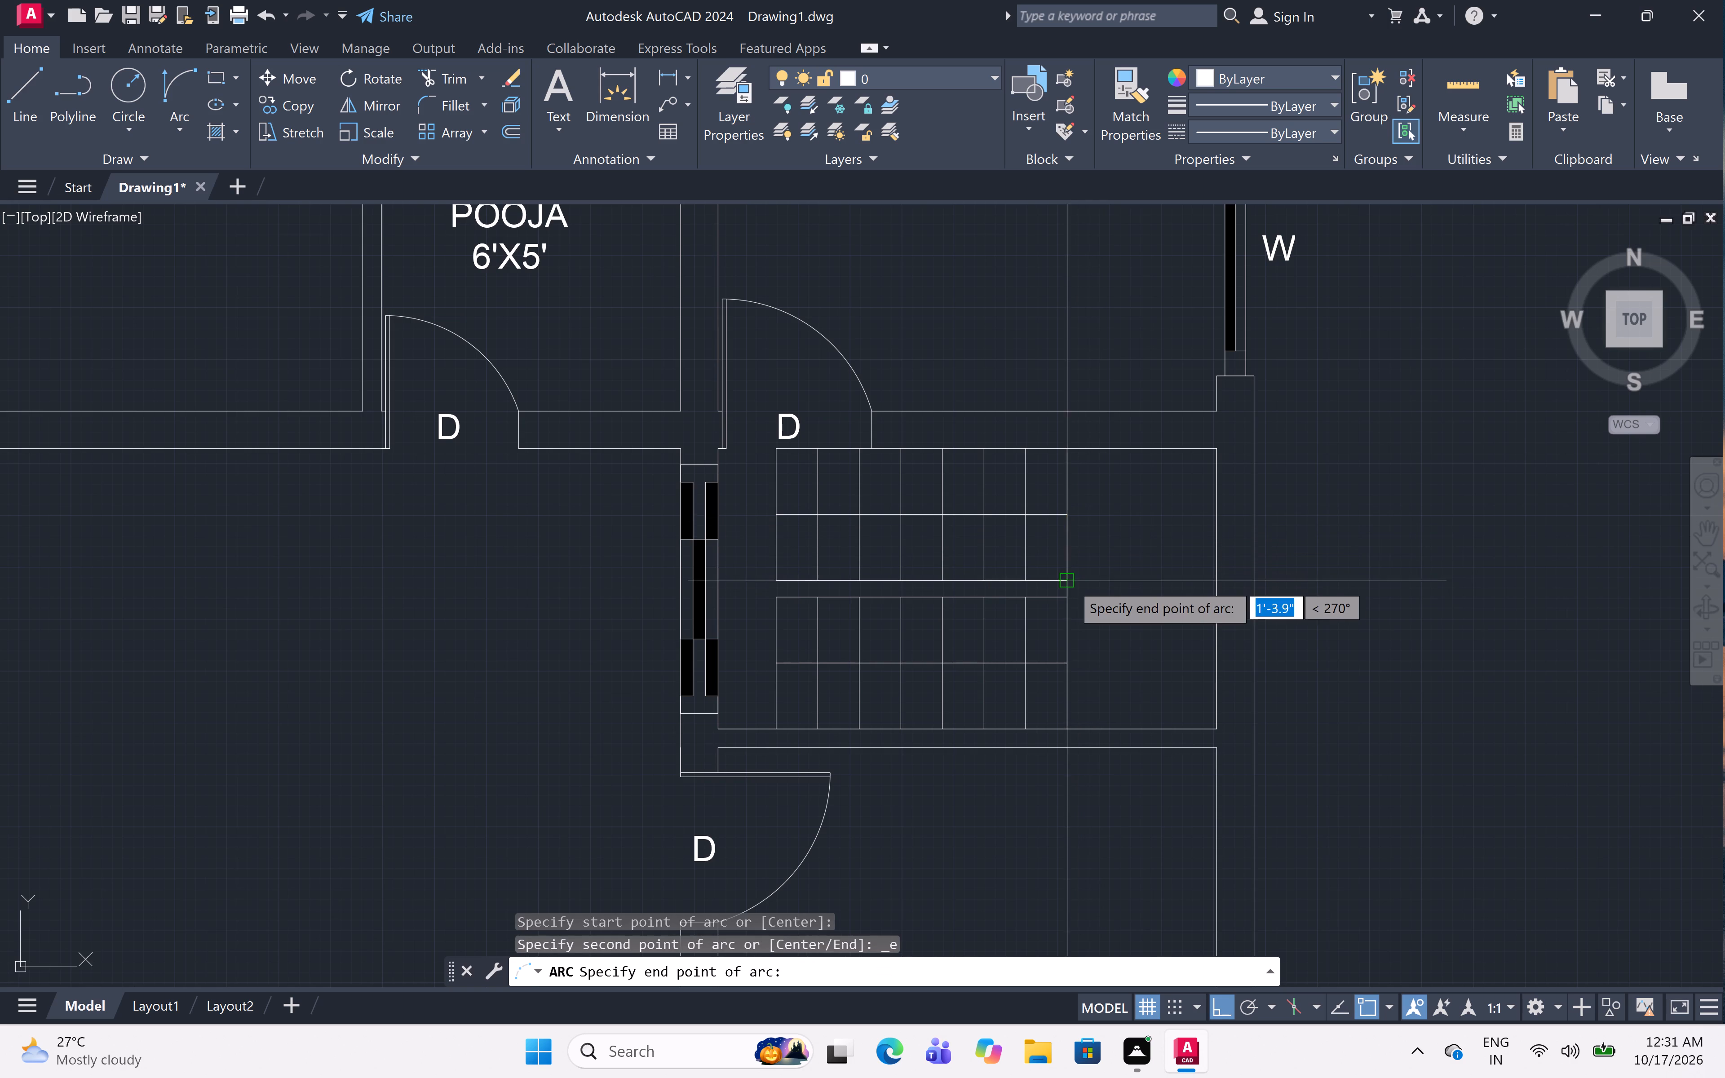
left_click(1064, 657)
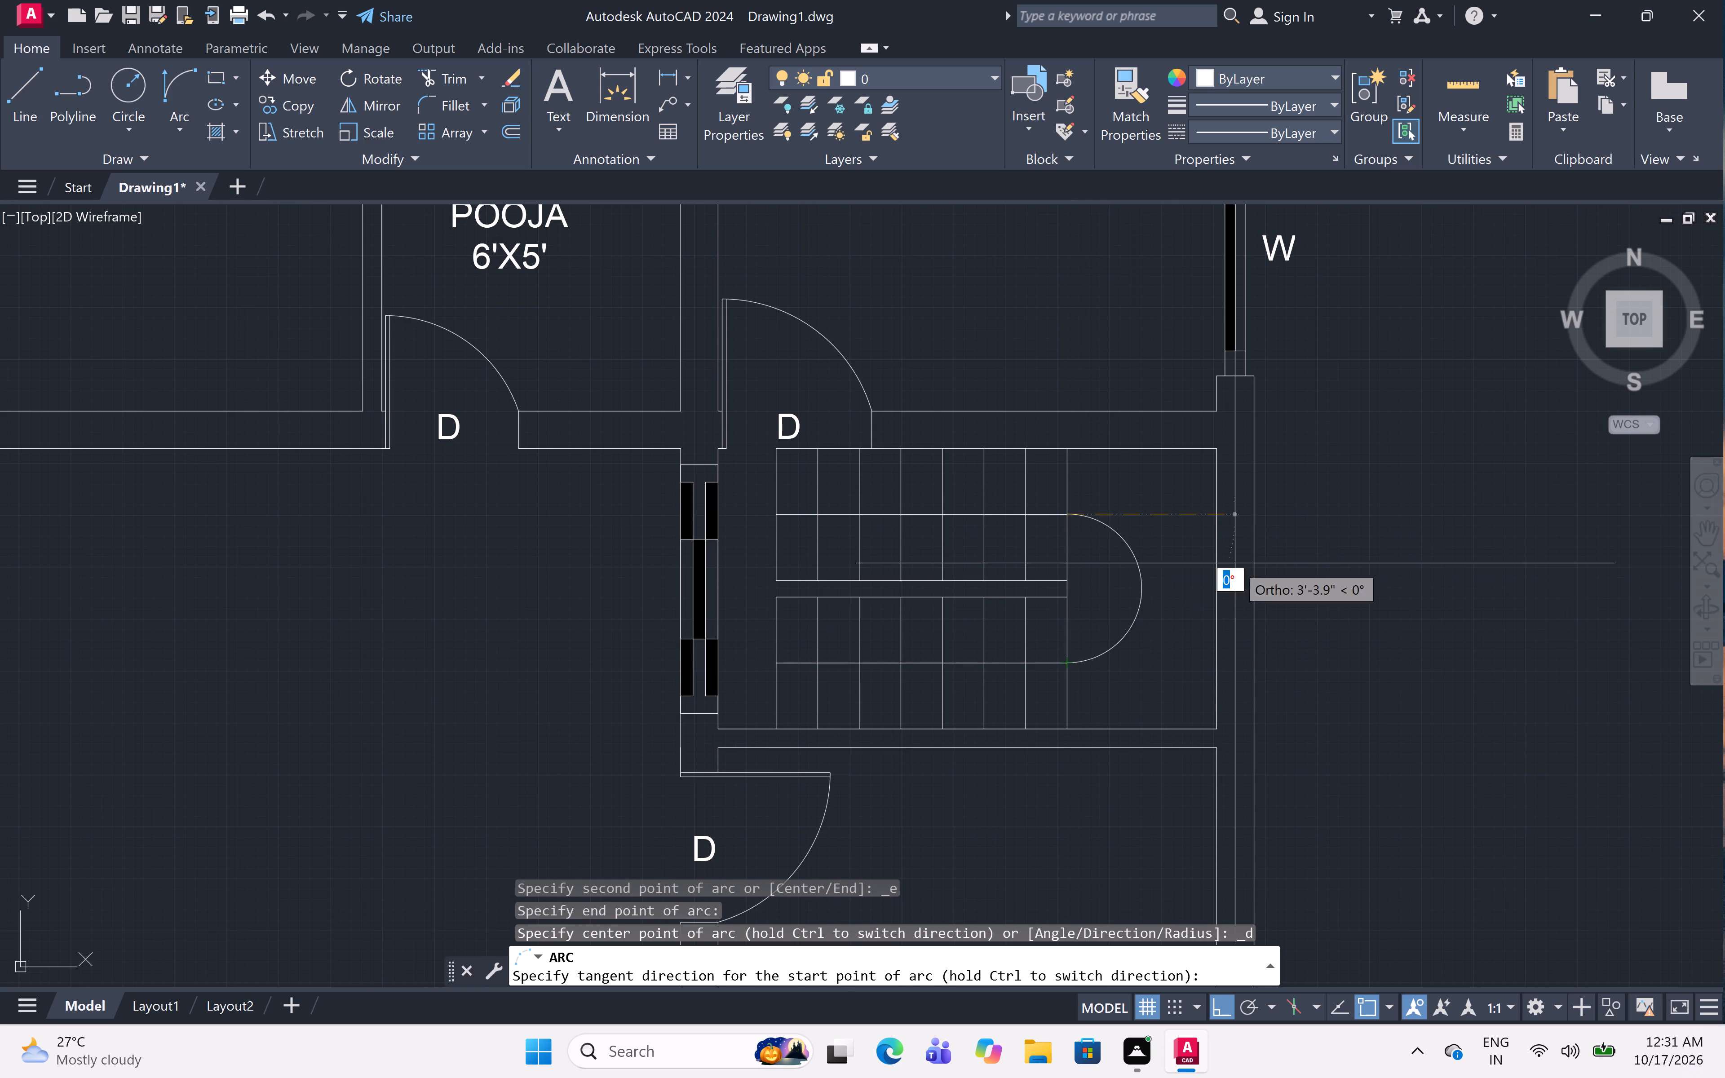
left_click(1371, 557)
Add a multiline text label reading MASTER BED with 10'X16' beneath it in the room below the staircase.
scroll(1364, 543, "down", 2)
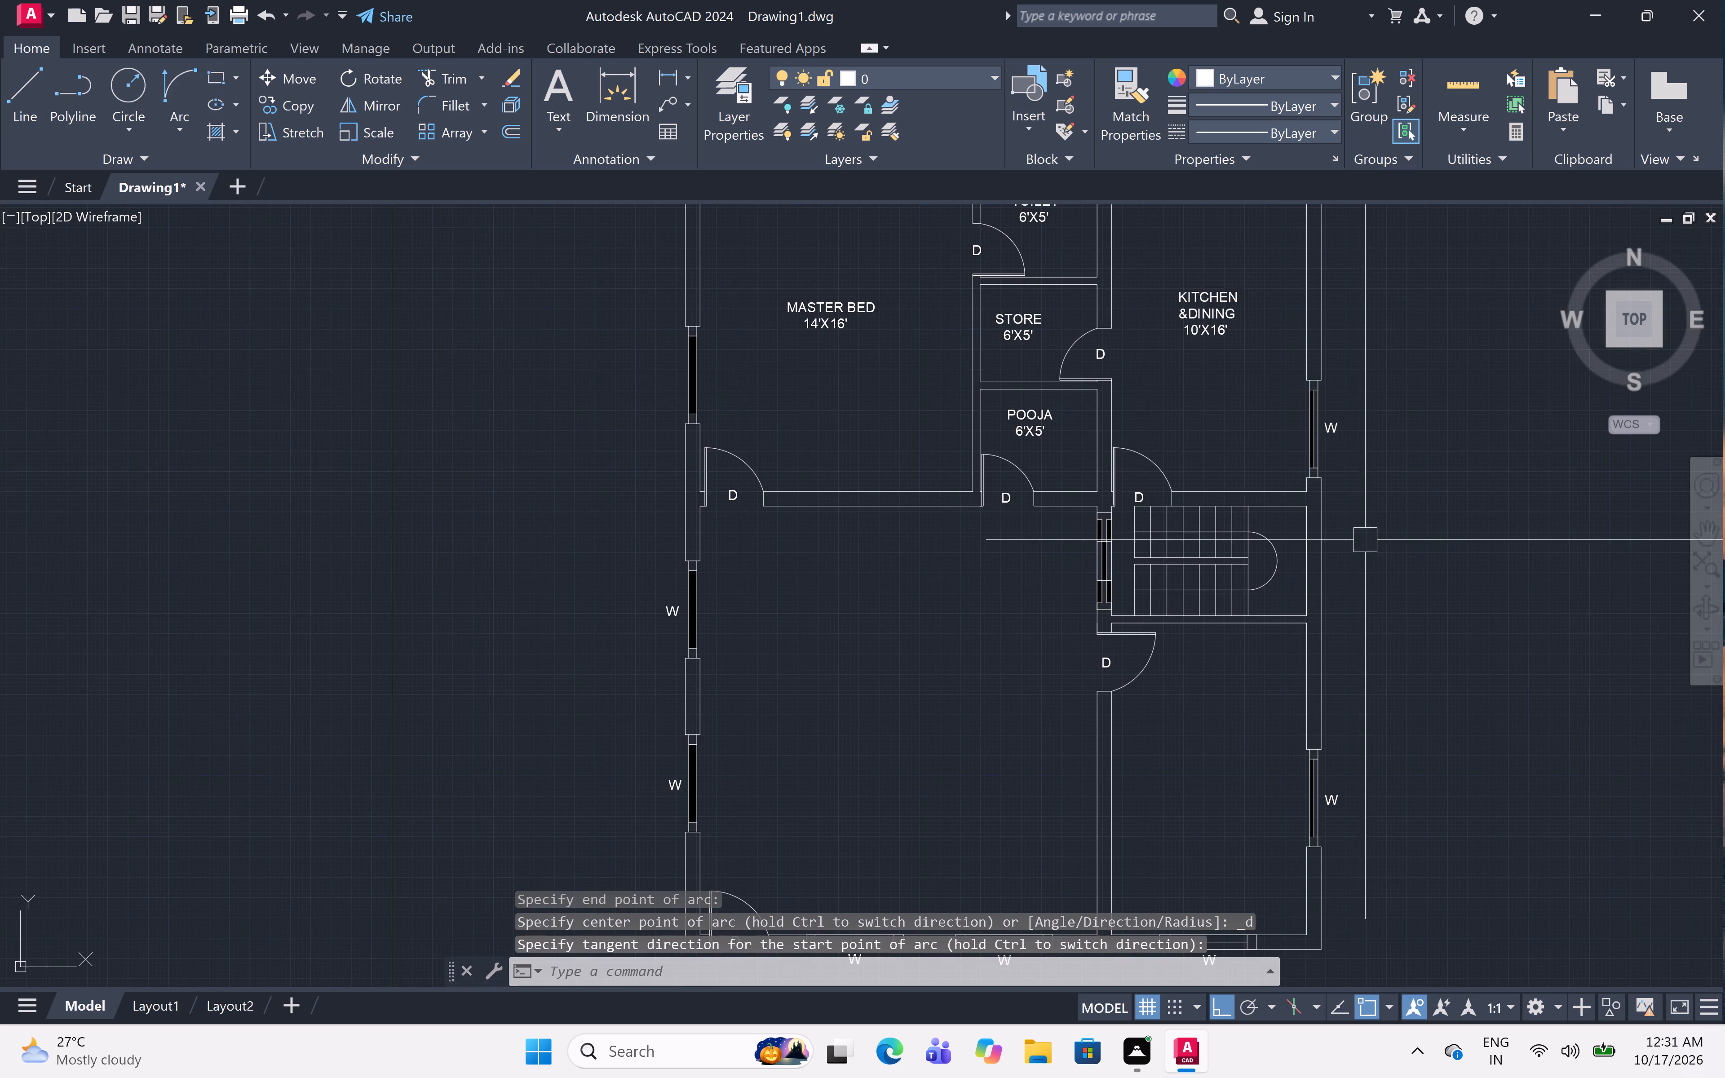
scroll(1406, 494, "down", 1)
middle_click_drag(1419, 484, 1236, 613)
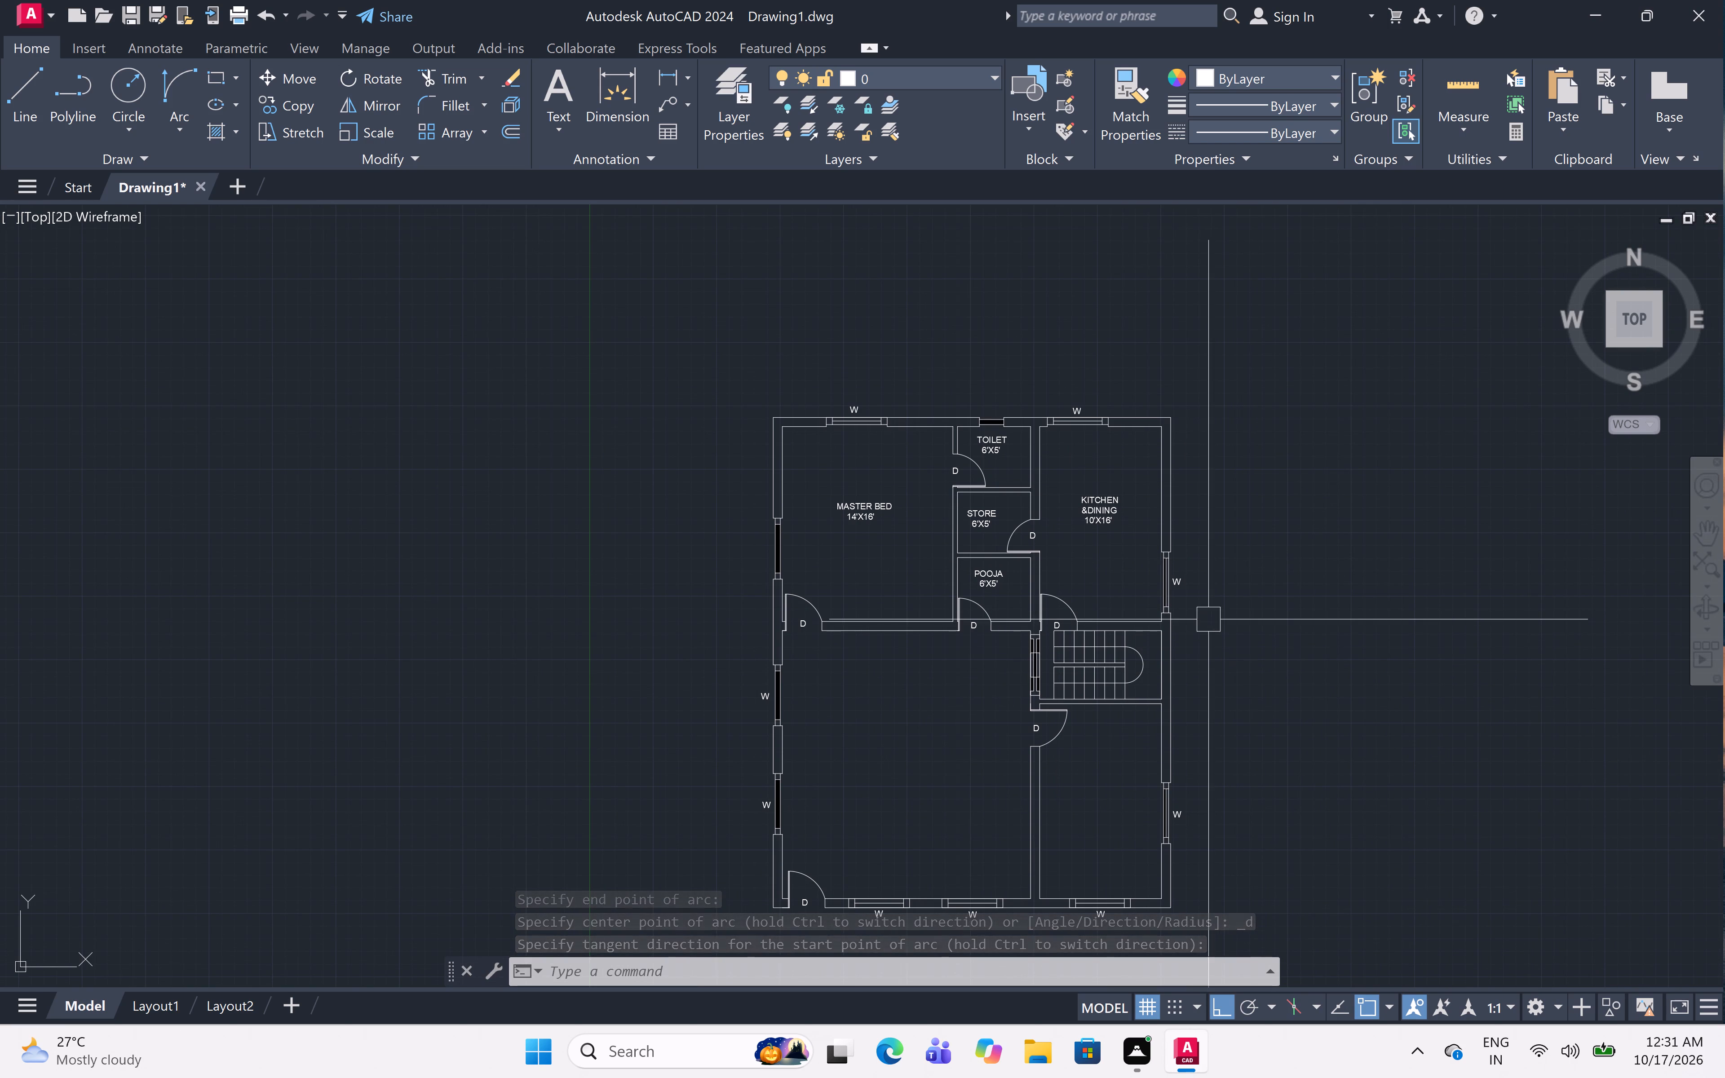
key("Escape")
key("m")
type("T")
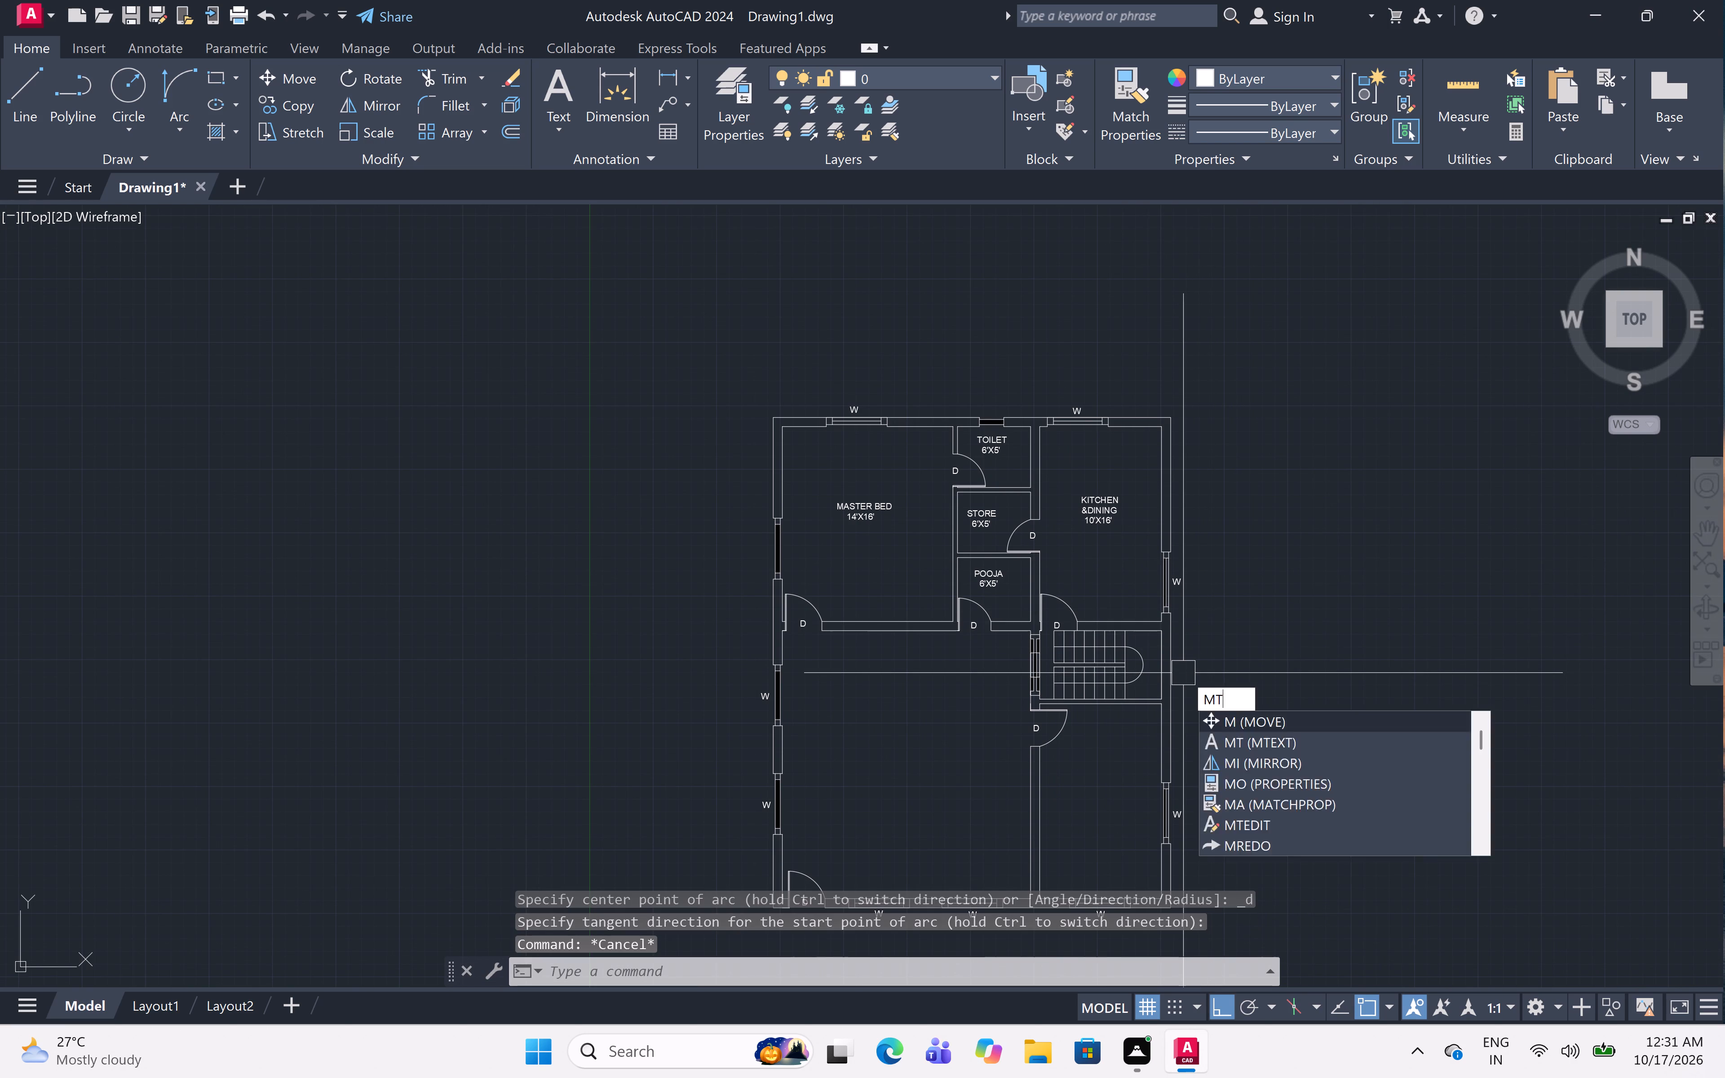
key("space")
middle_click_drag(1109, 778, 1095, 675)
scroll(1095, 675, "down", 1)
scroll(1084, 710, "up", 2)
left_click(1062, 641)
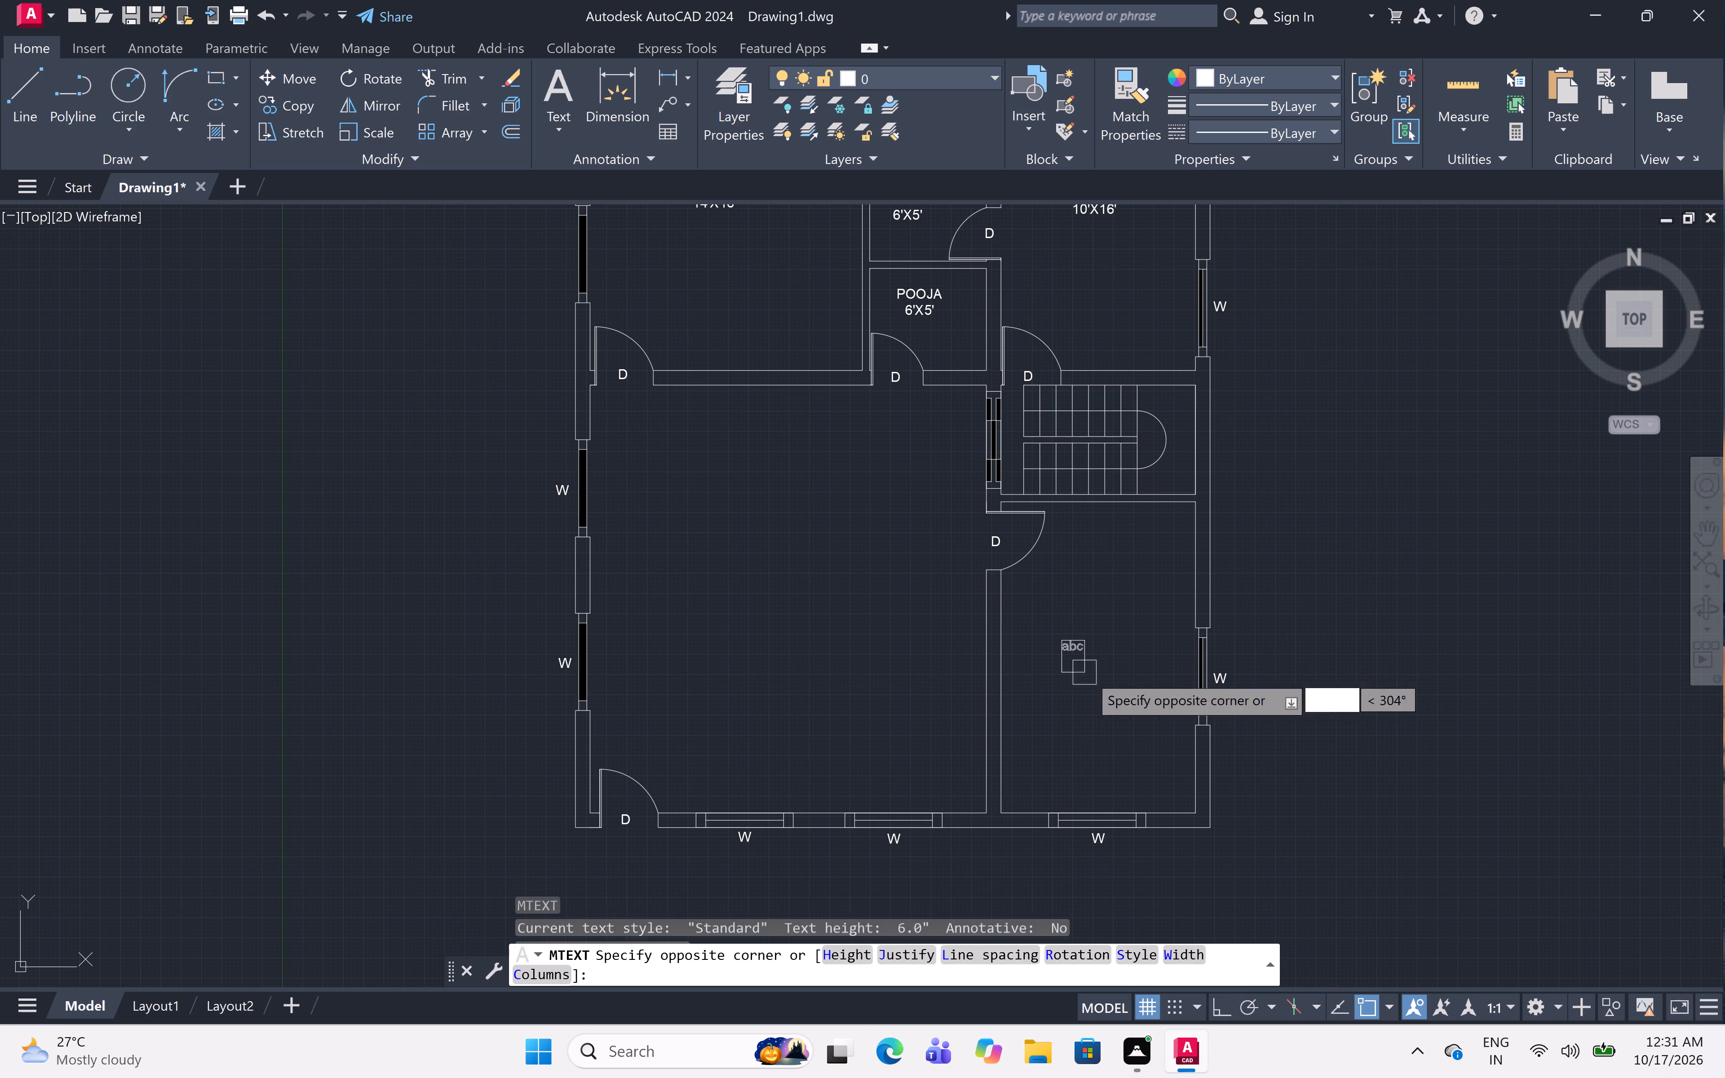
left_click(1137, 690)
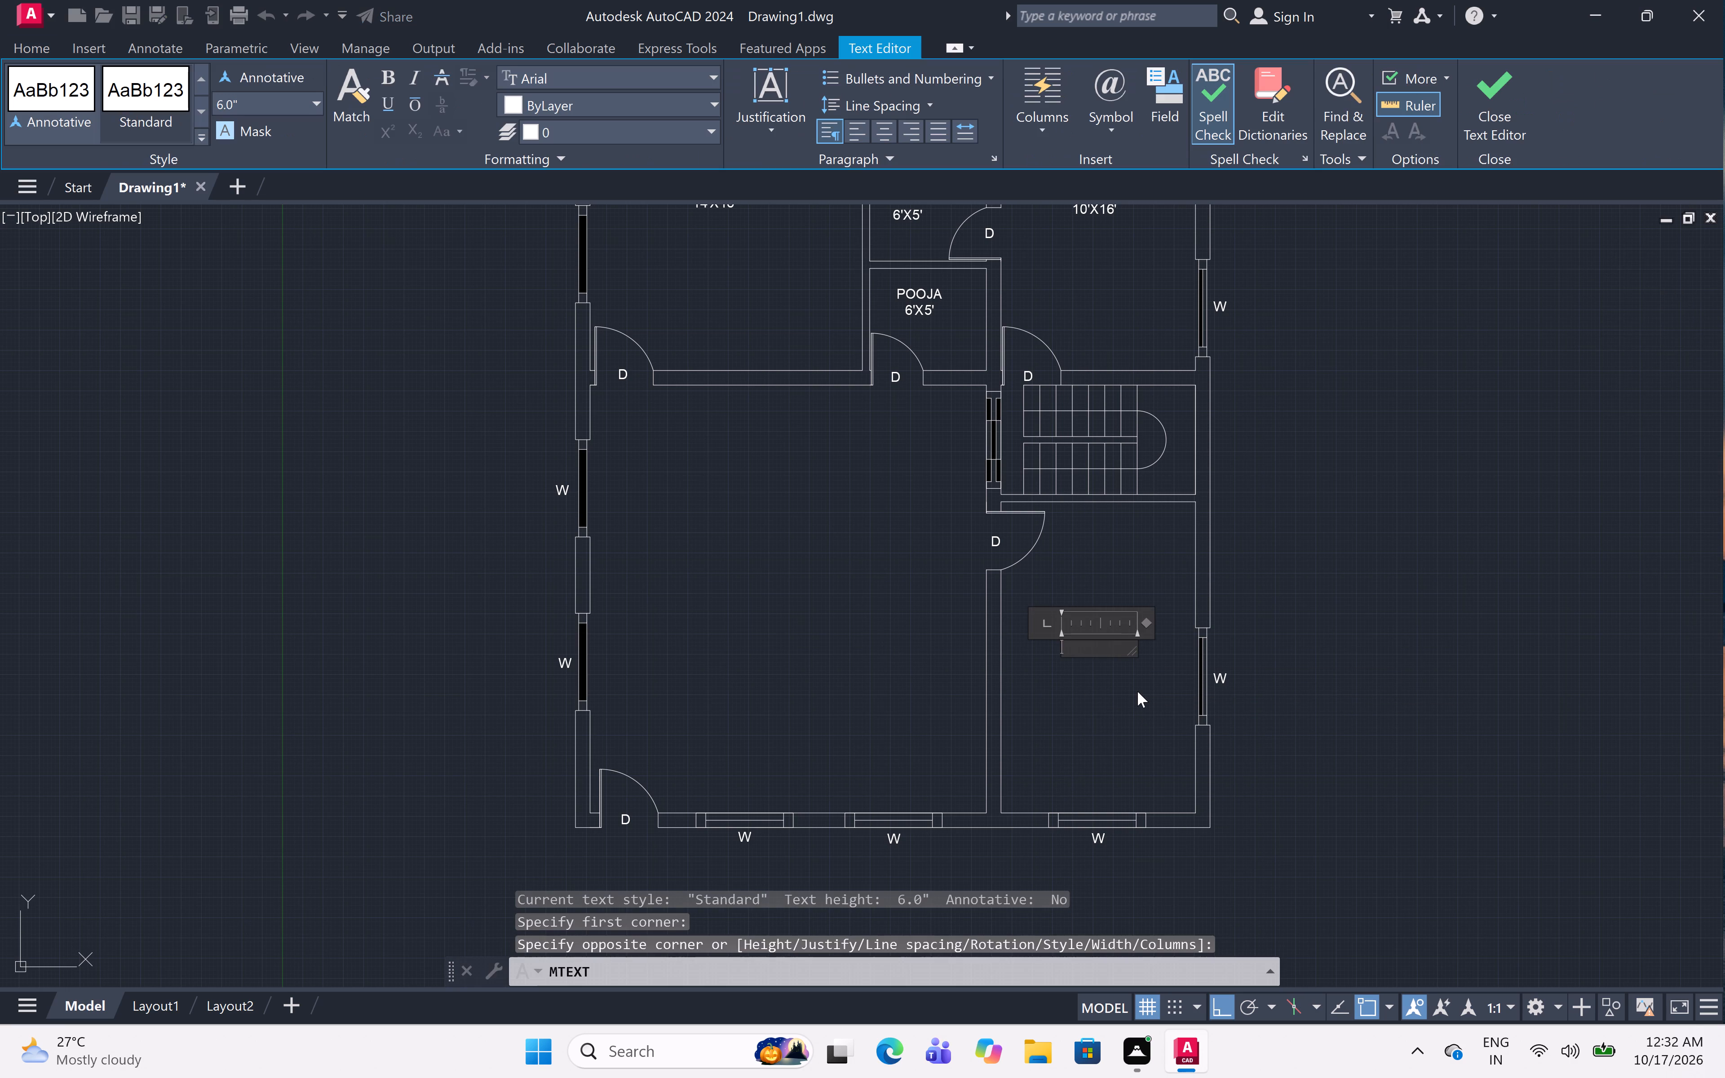
type("MASTER")
key("space")
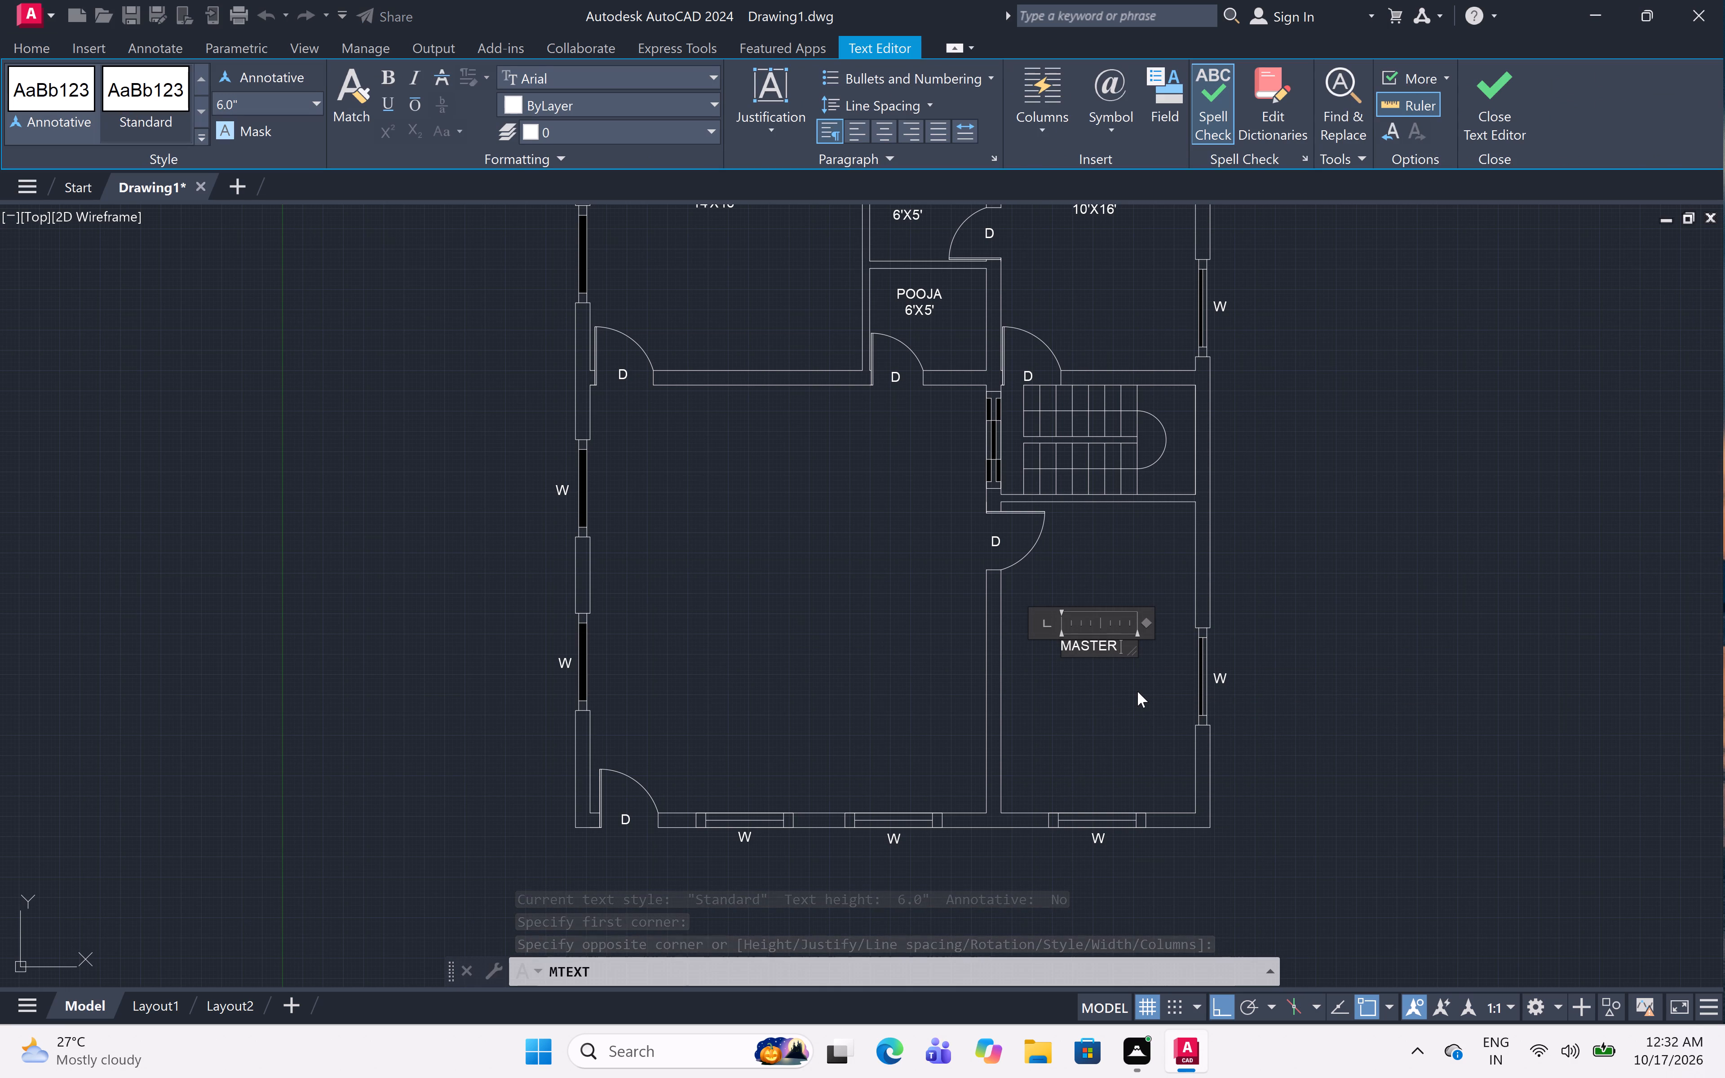
type("BED")
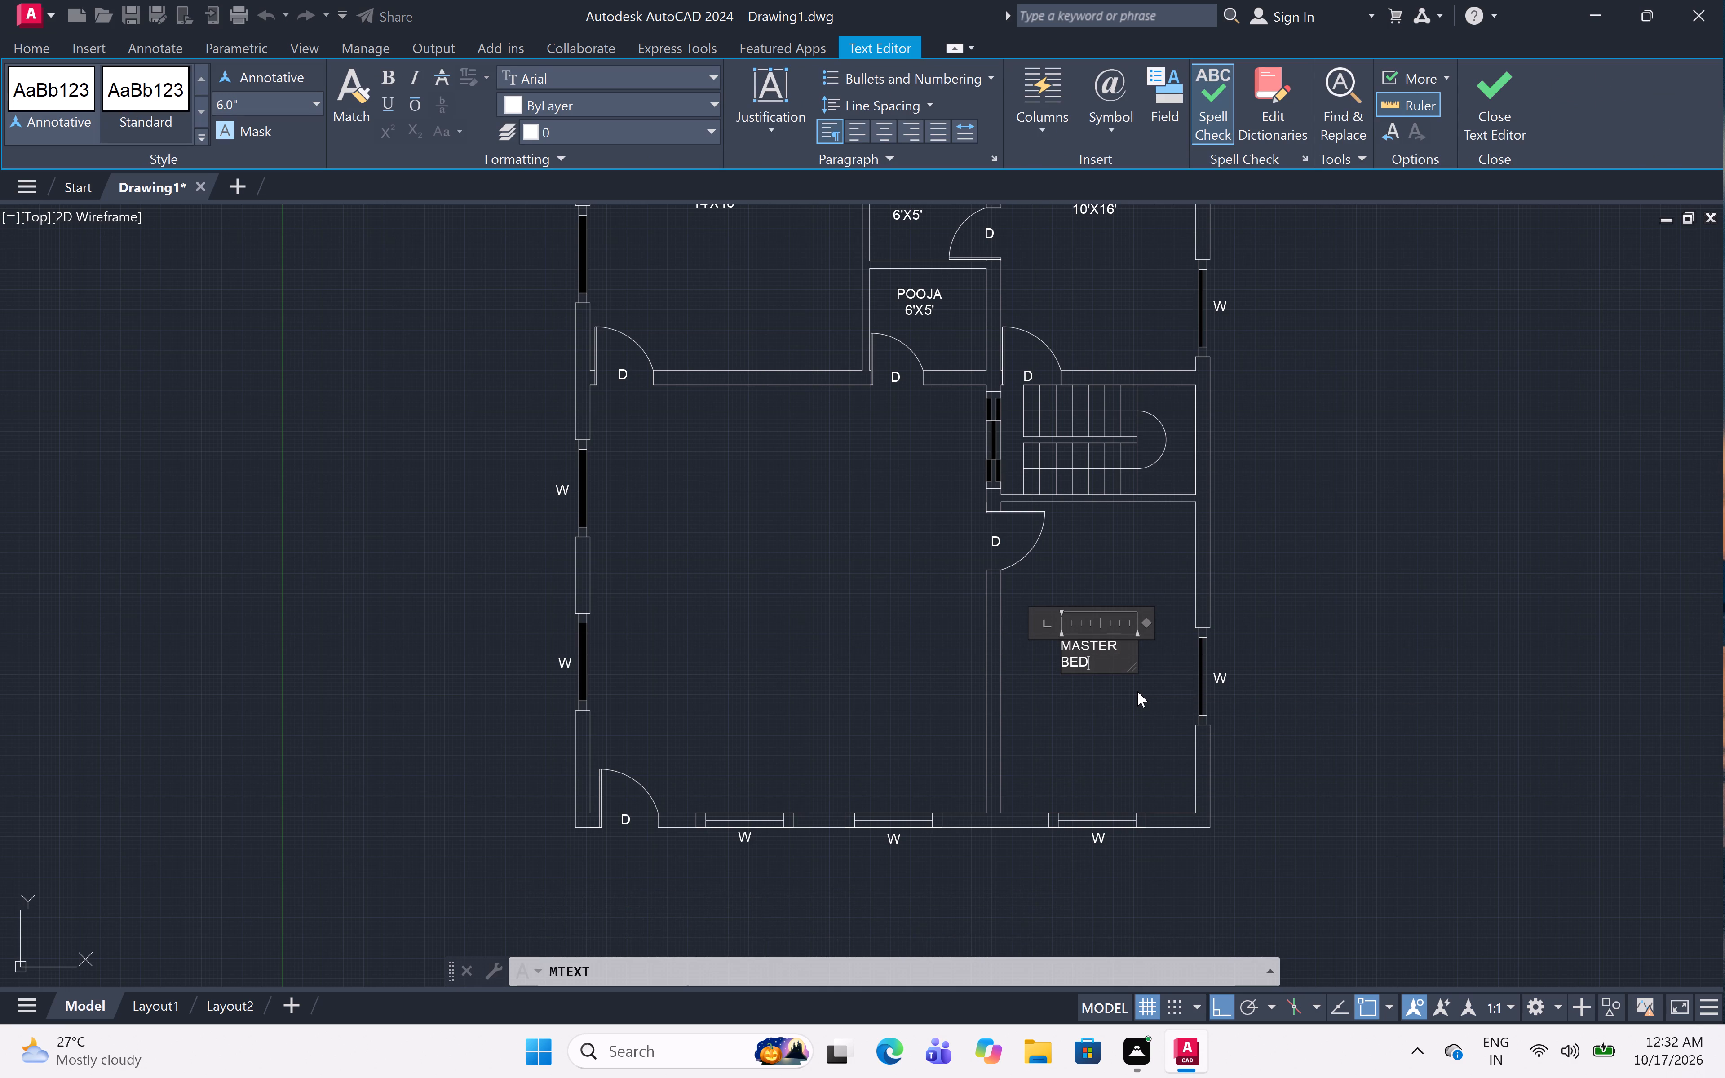
key("Return")
key("space")
key("space")
key("space")
type("10")
type("'X")
type("16'")
left_click(1121, 706)
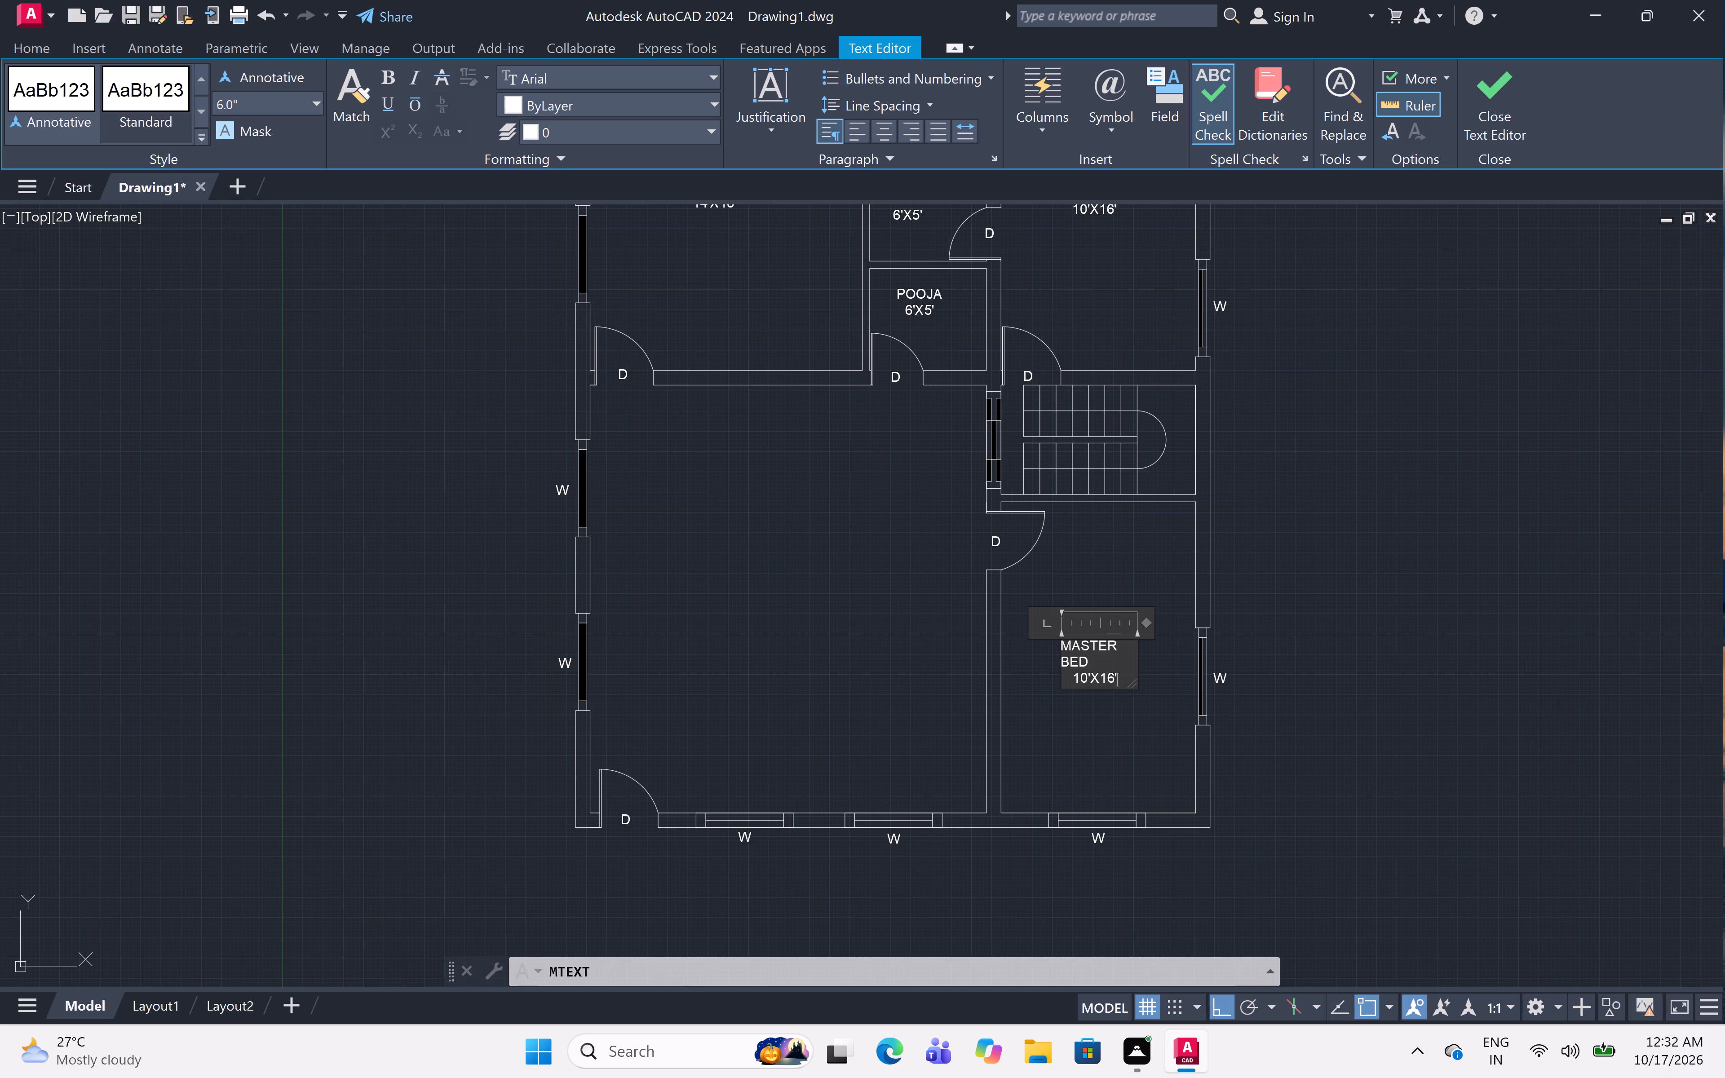
Widen the new room label's text box so that MASTER BED fits on one line above 10'X16'.
left_click(1090, 634)
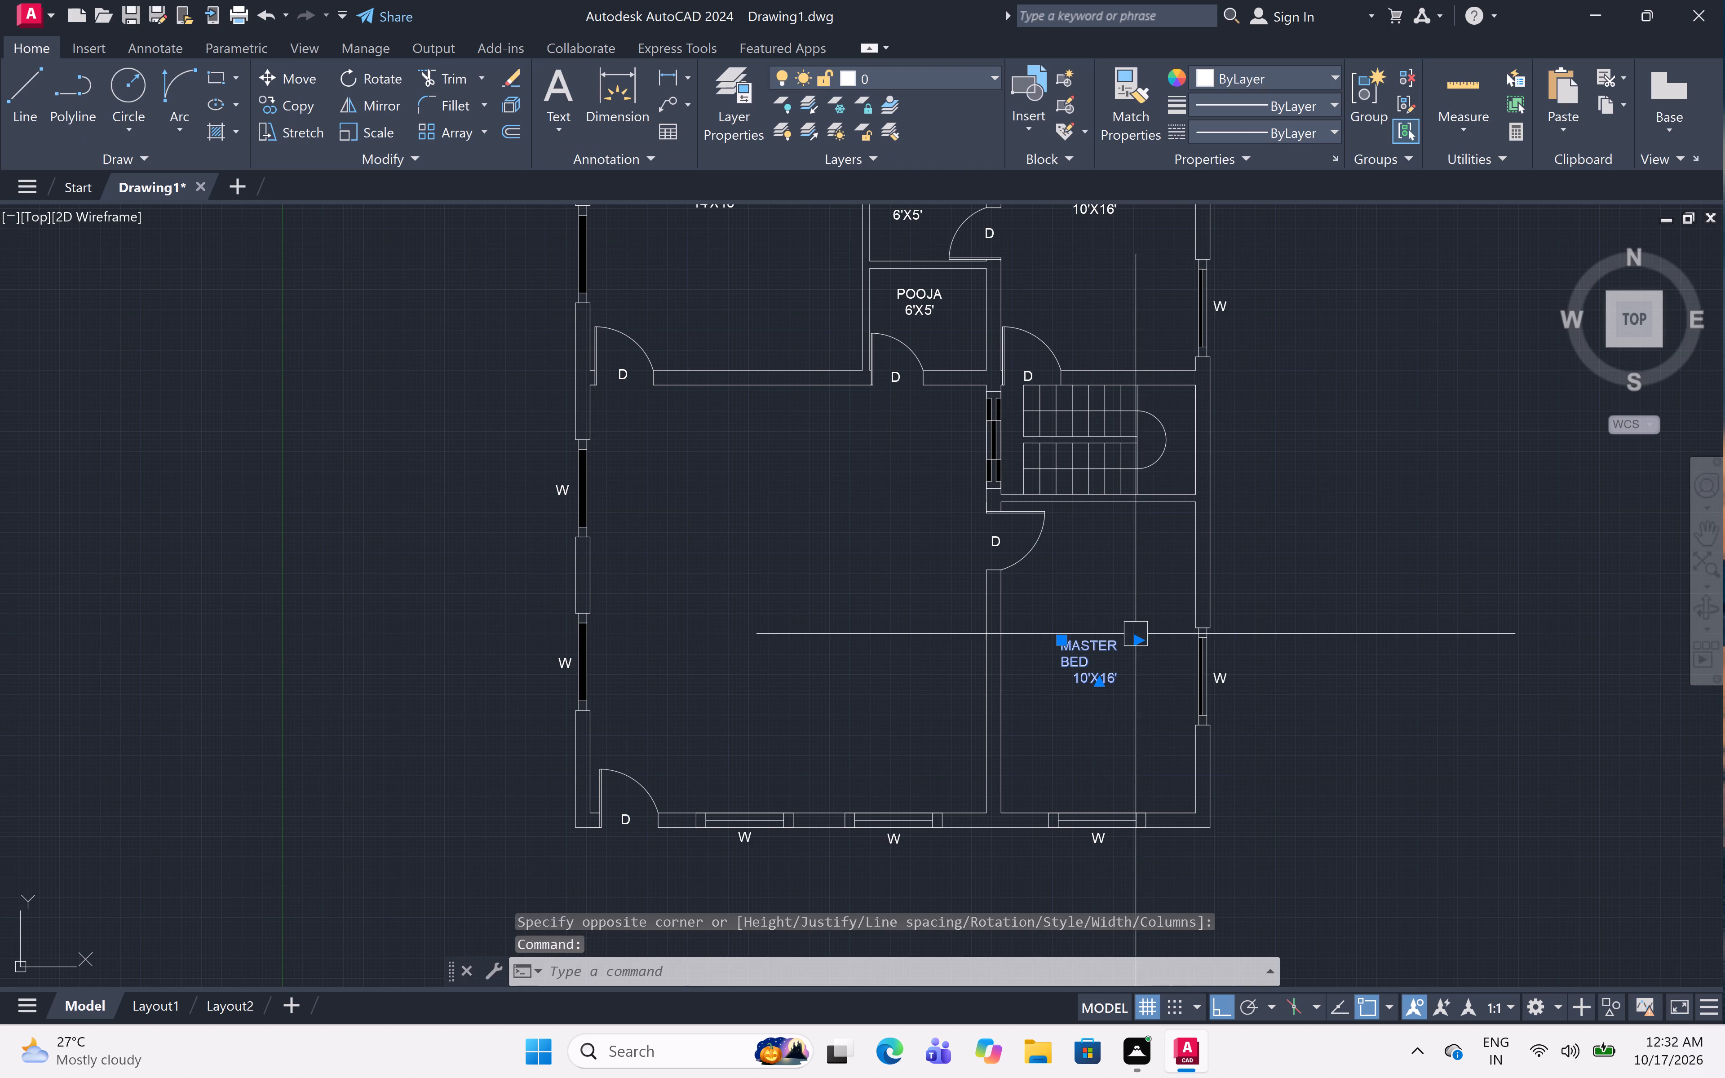
left_click(1136, 634)
left_click(1138, 654)
left_click(1139, 644)
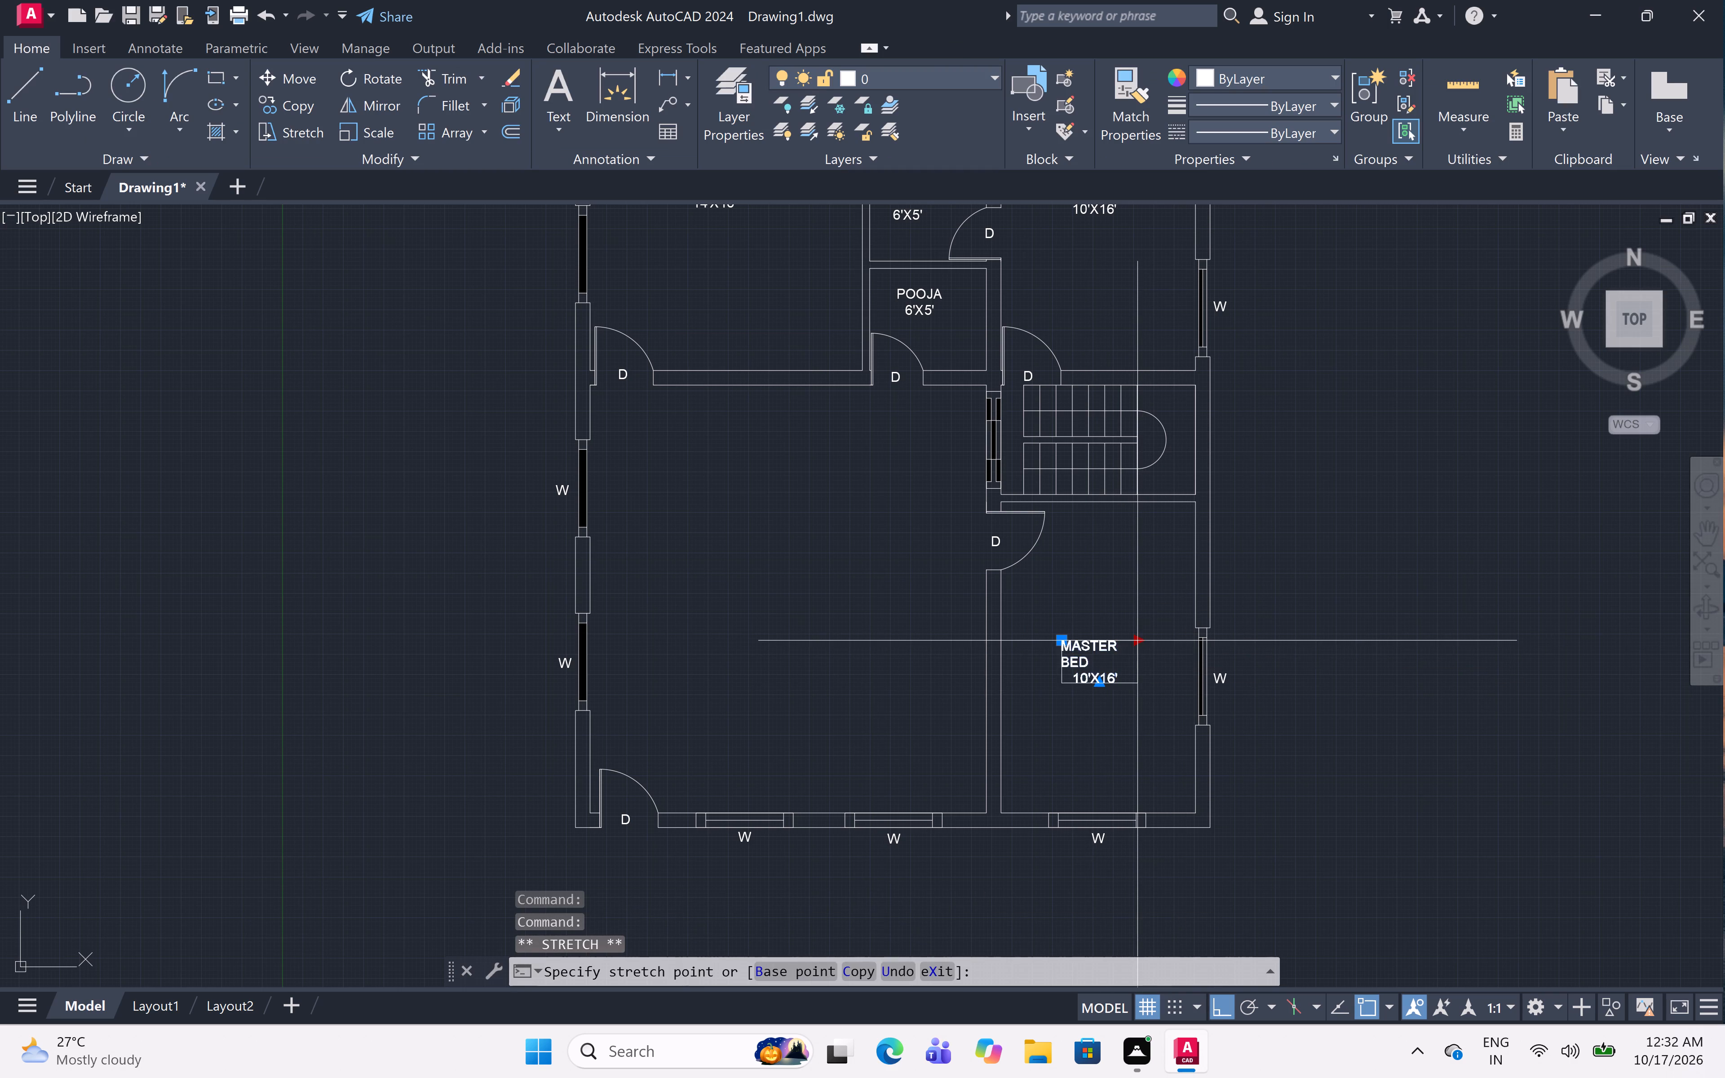
left_click(1267, 665)
left_click(1081, 735)
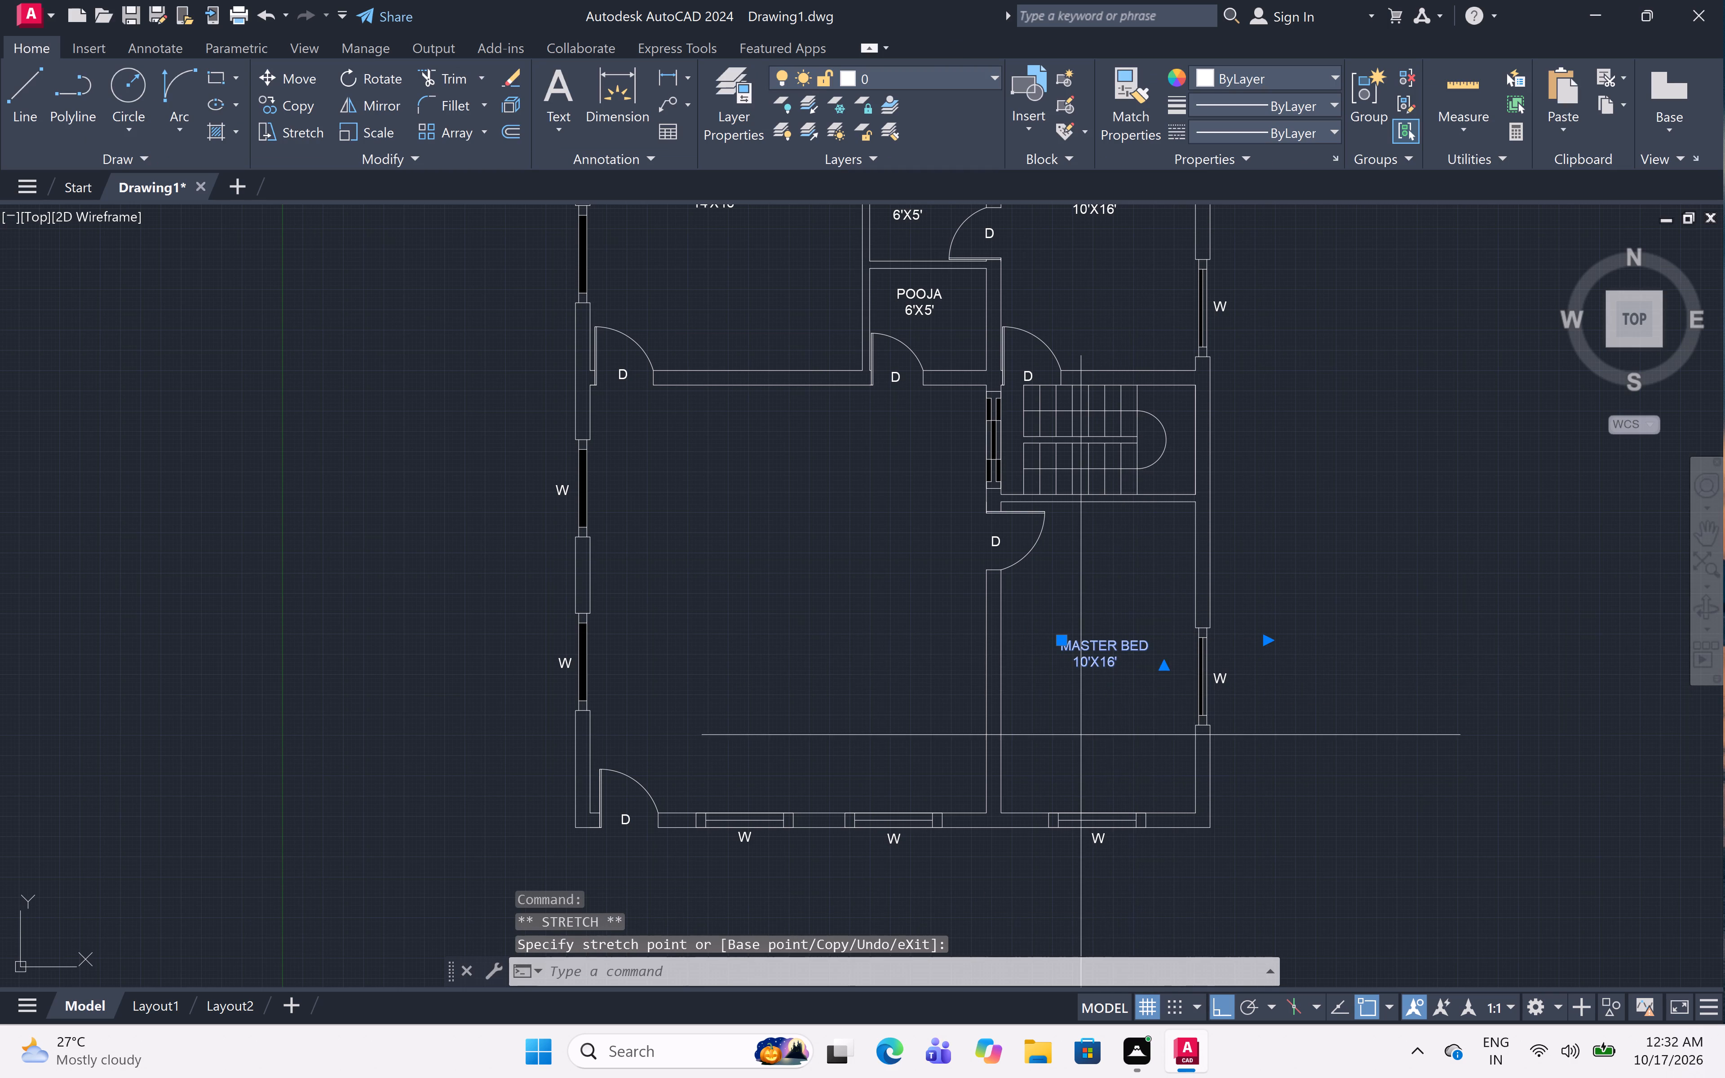
left_click(1095, 705)
left_click(1095, 703)
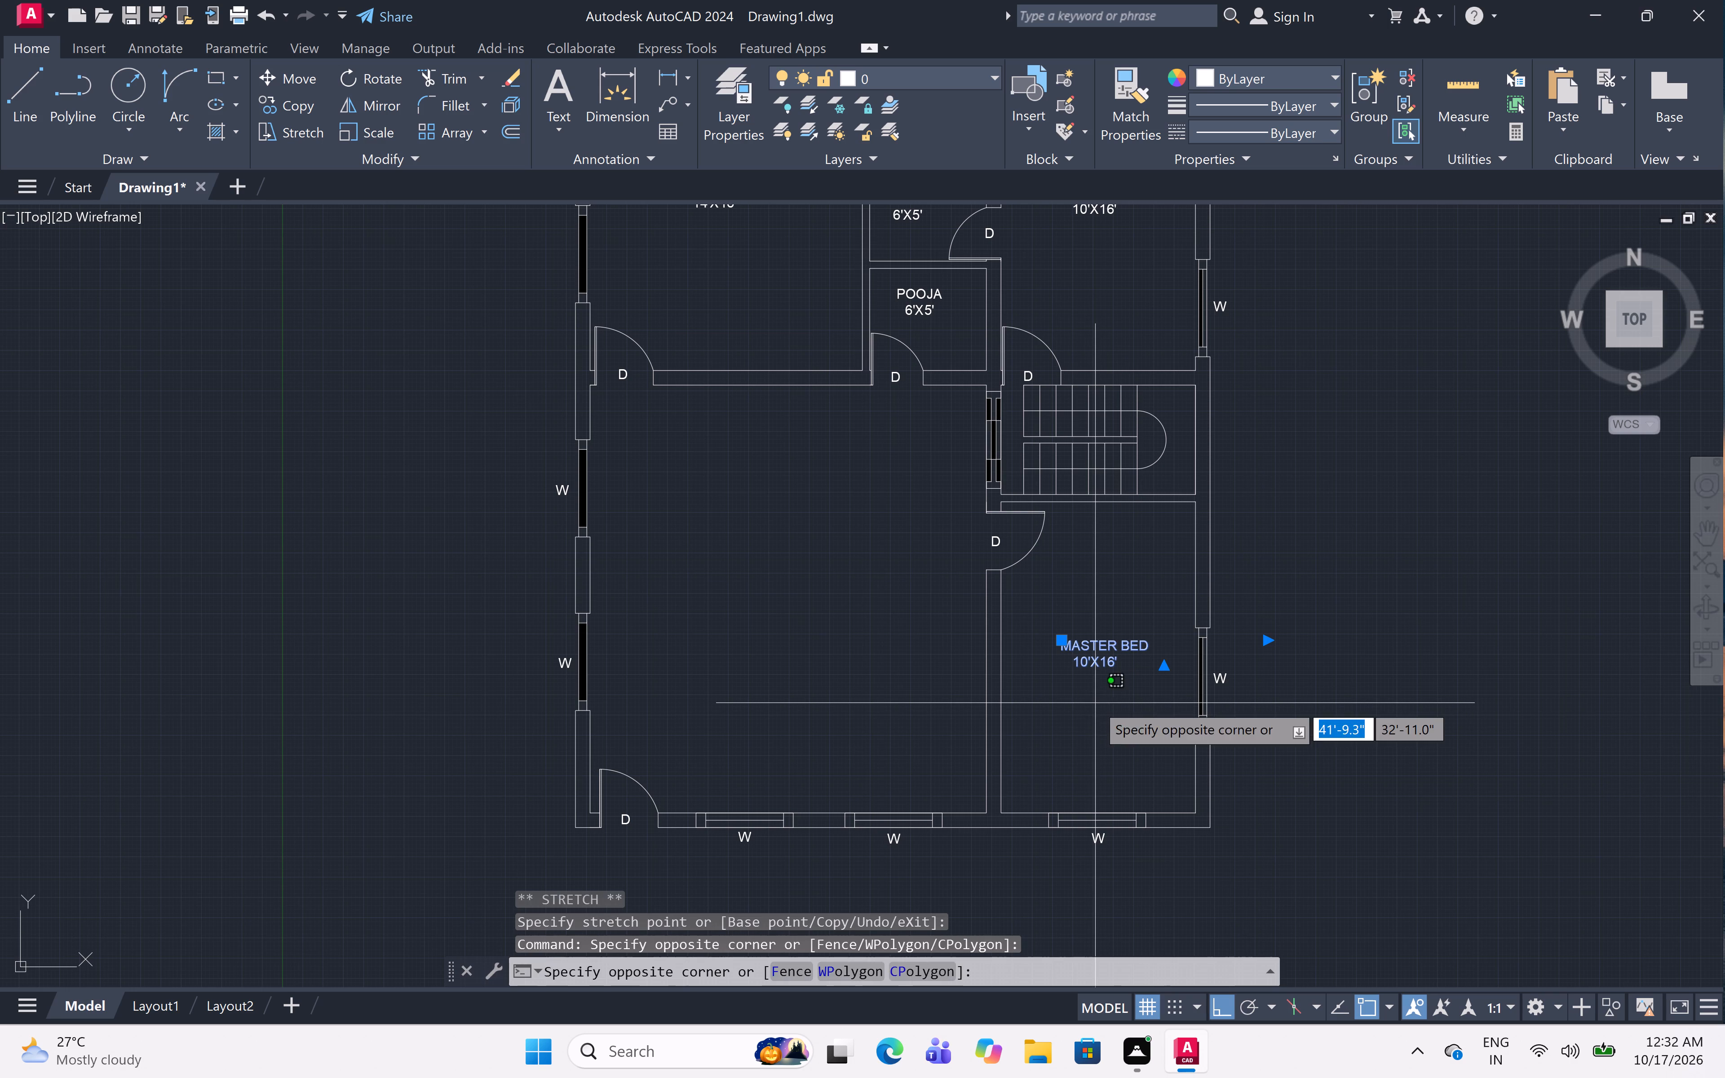
Indent the 10'X16' line by two more spaces so it sits centred beneath MASTER BED in the room below the staircase.
left_click(1095, 703)
key("Escape")
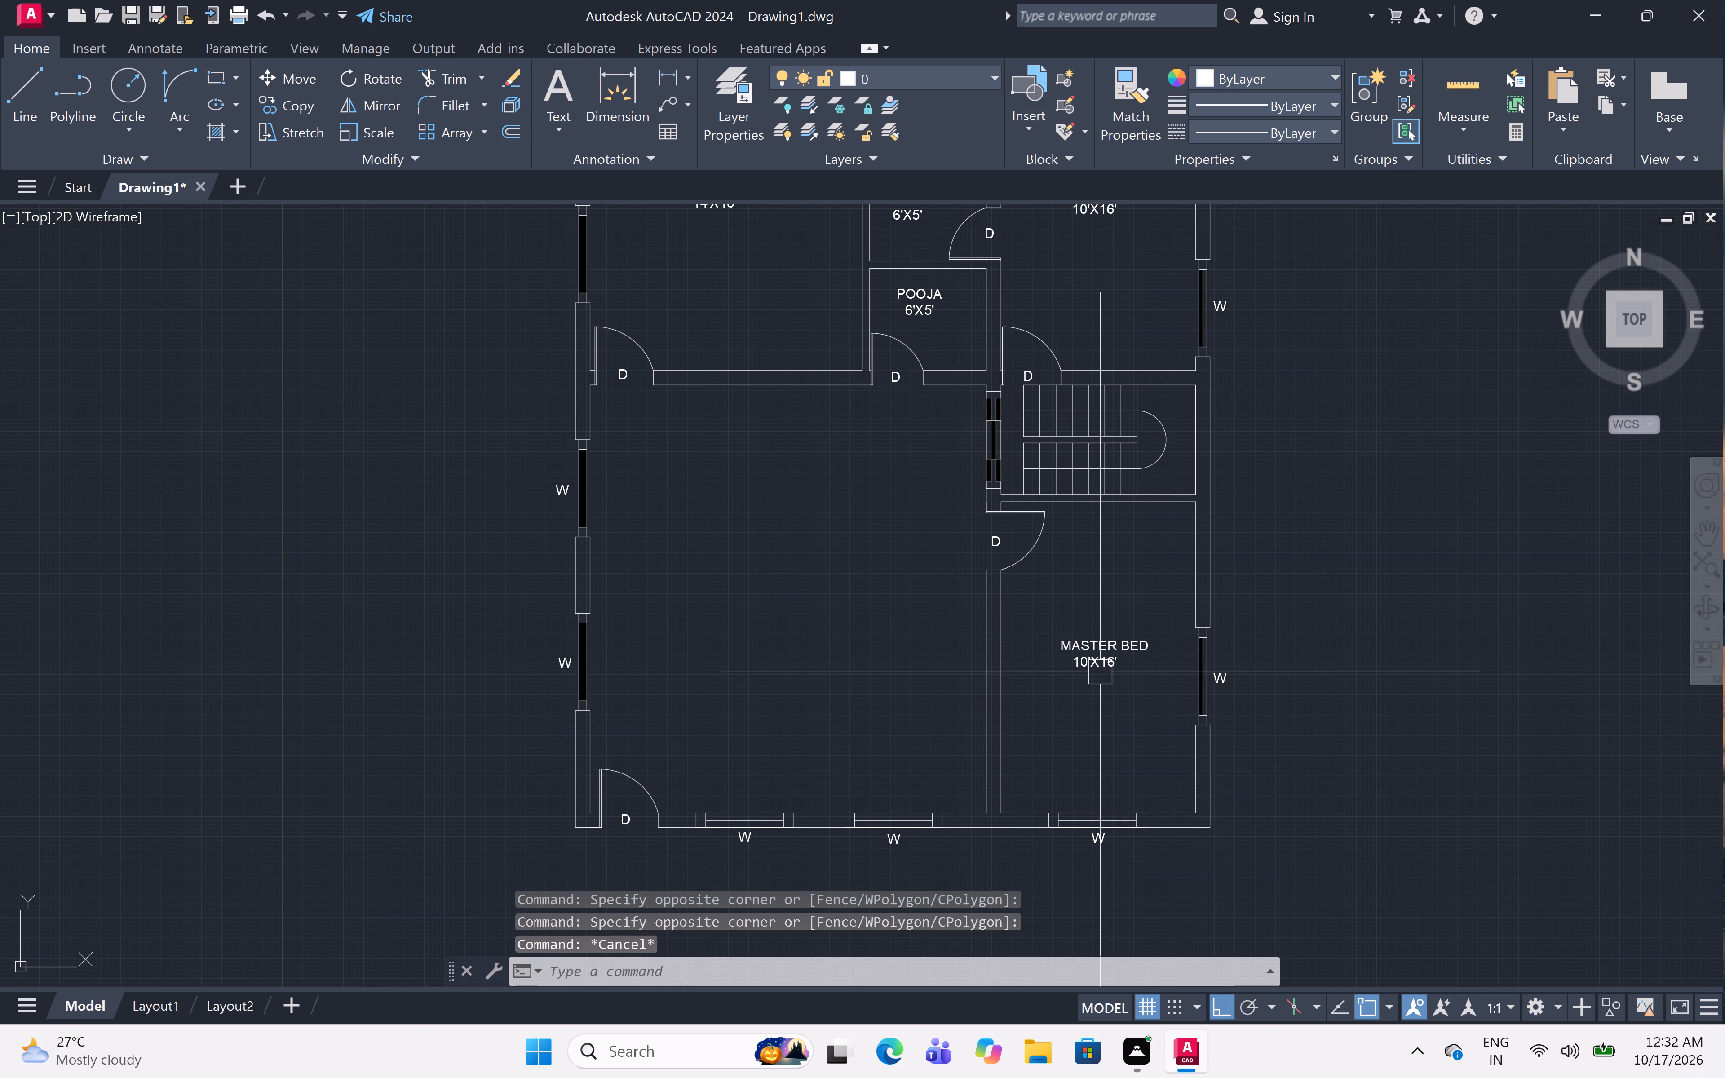
scroll(1106, 659, "up", 2)
double_click(1106, 659)
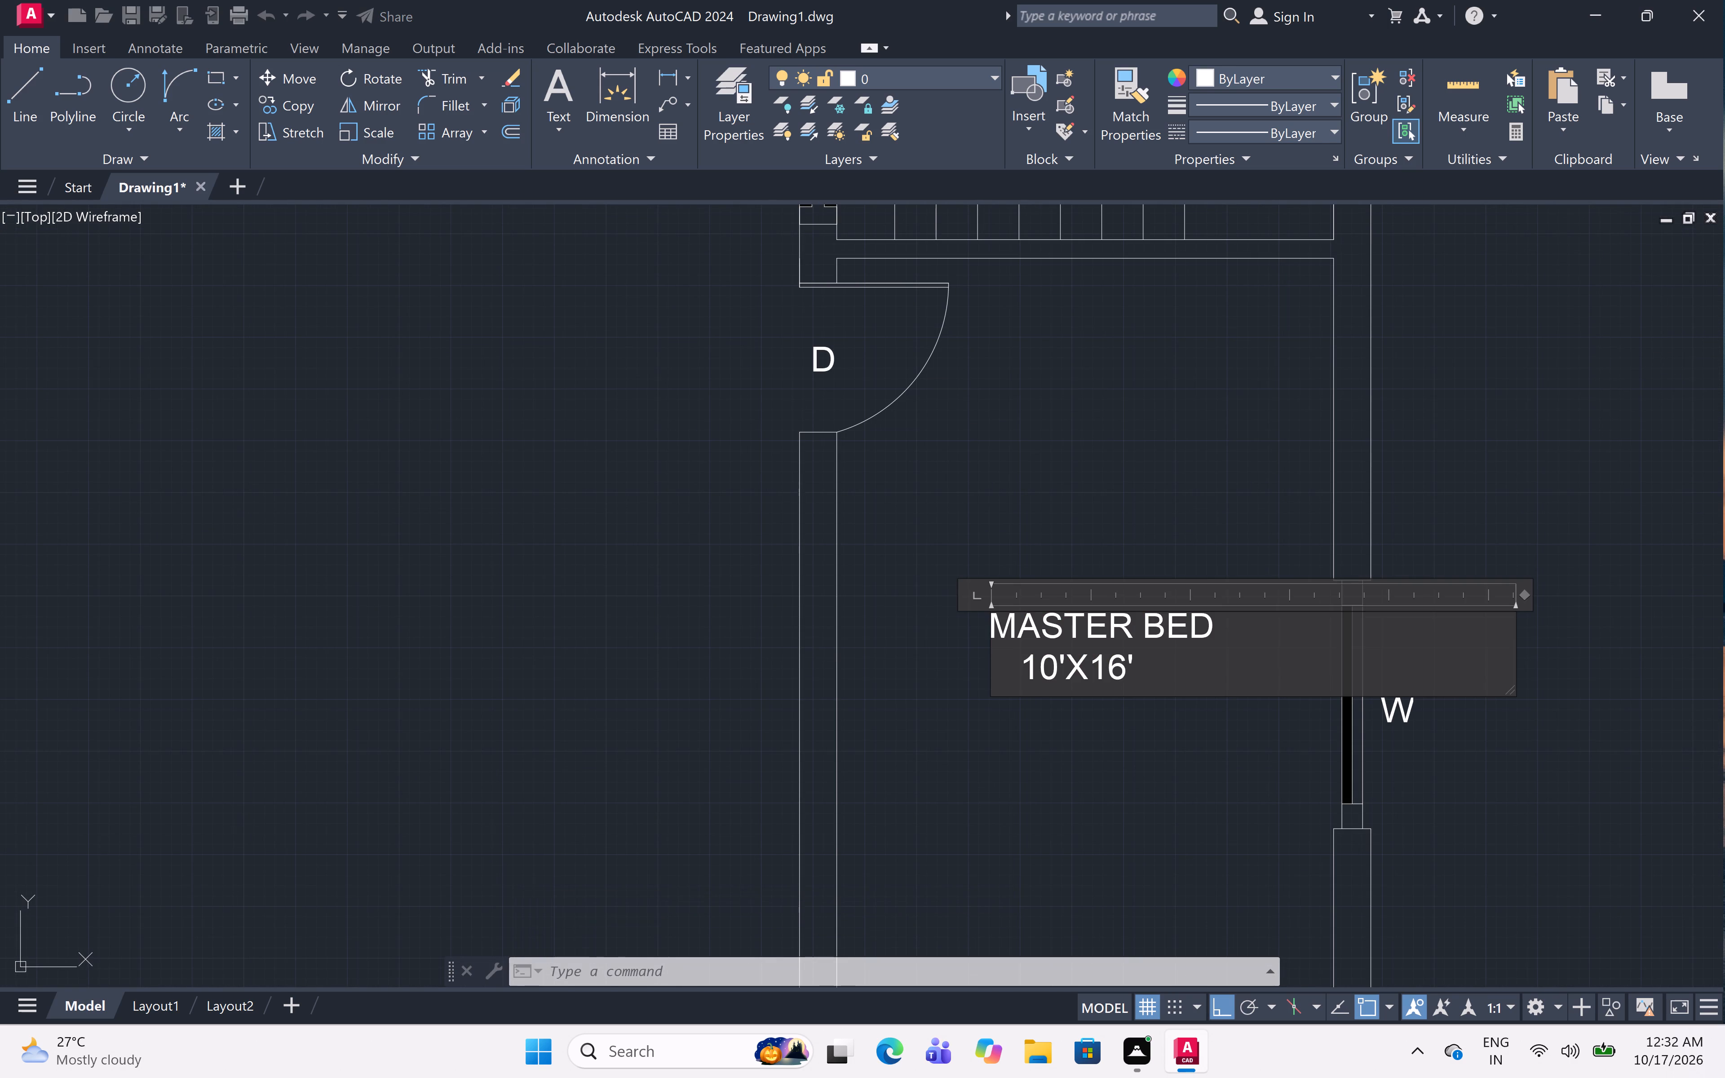
left_click(1006, 678)
key("space")
key("space")
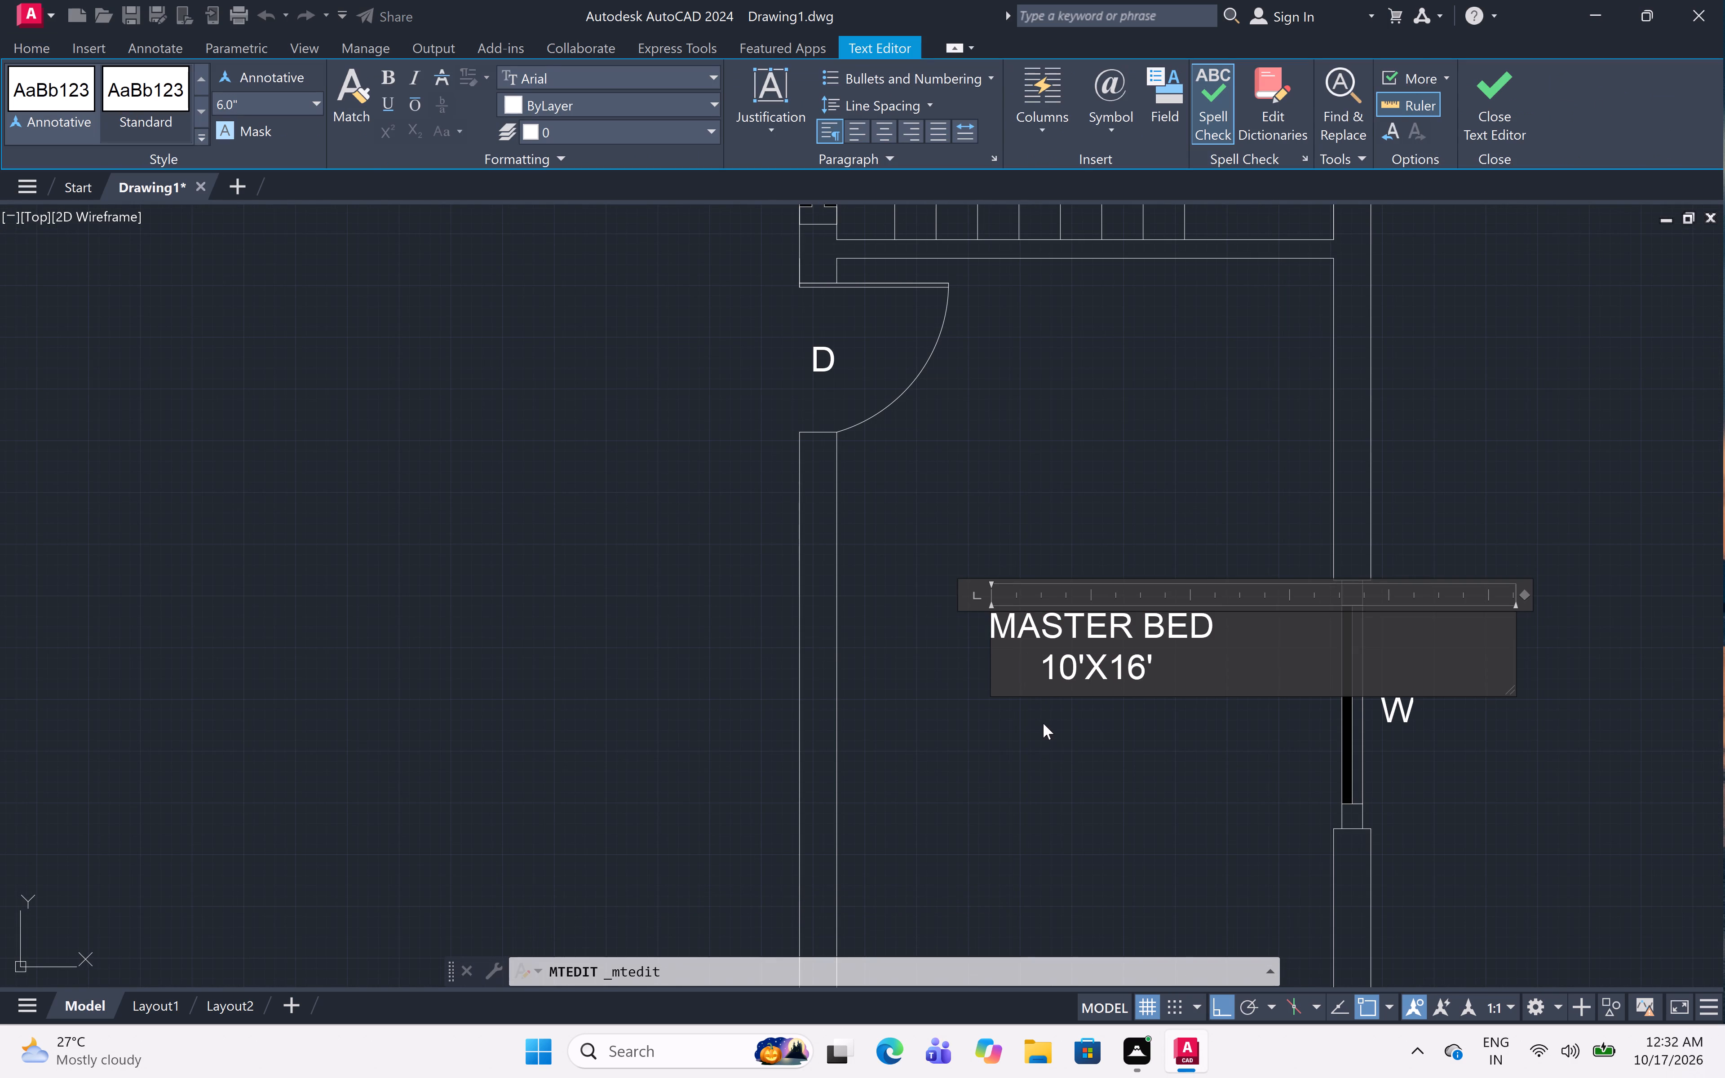
left_click(1047, 727)
Add a multiline text label reading HALL, indented by five spaces, with 20'9"X22'0" beneath it in the large unlabelled room.
scroll(1066, 682, "down", 4)
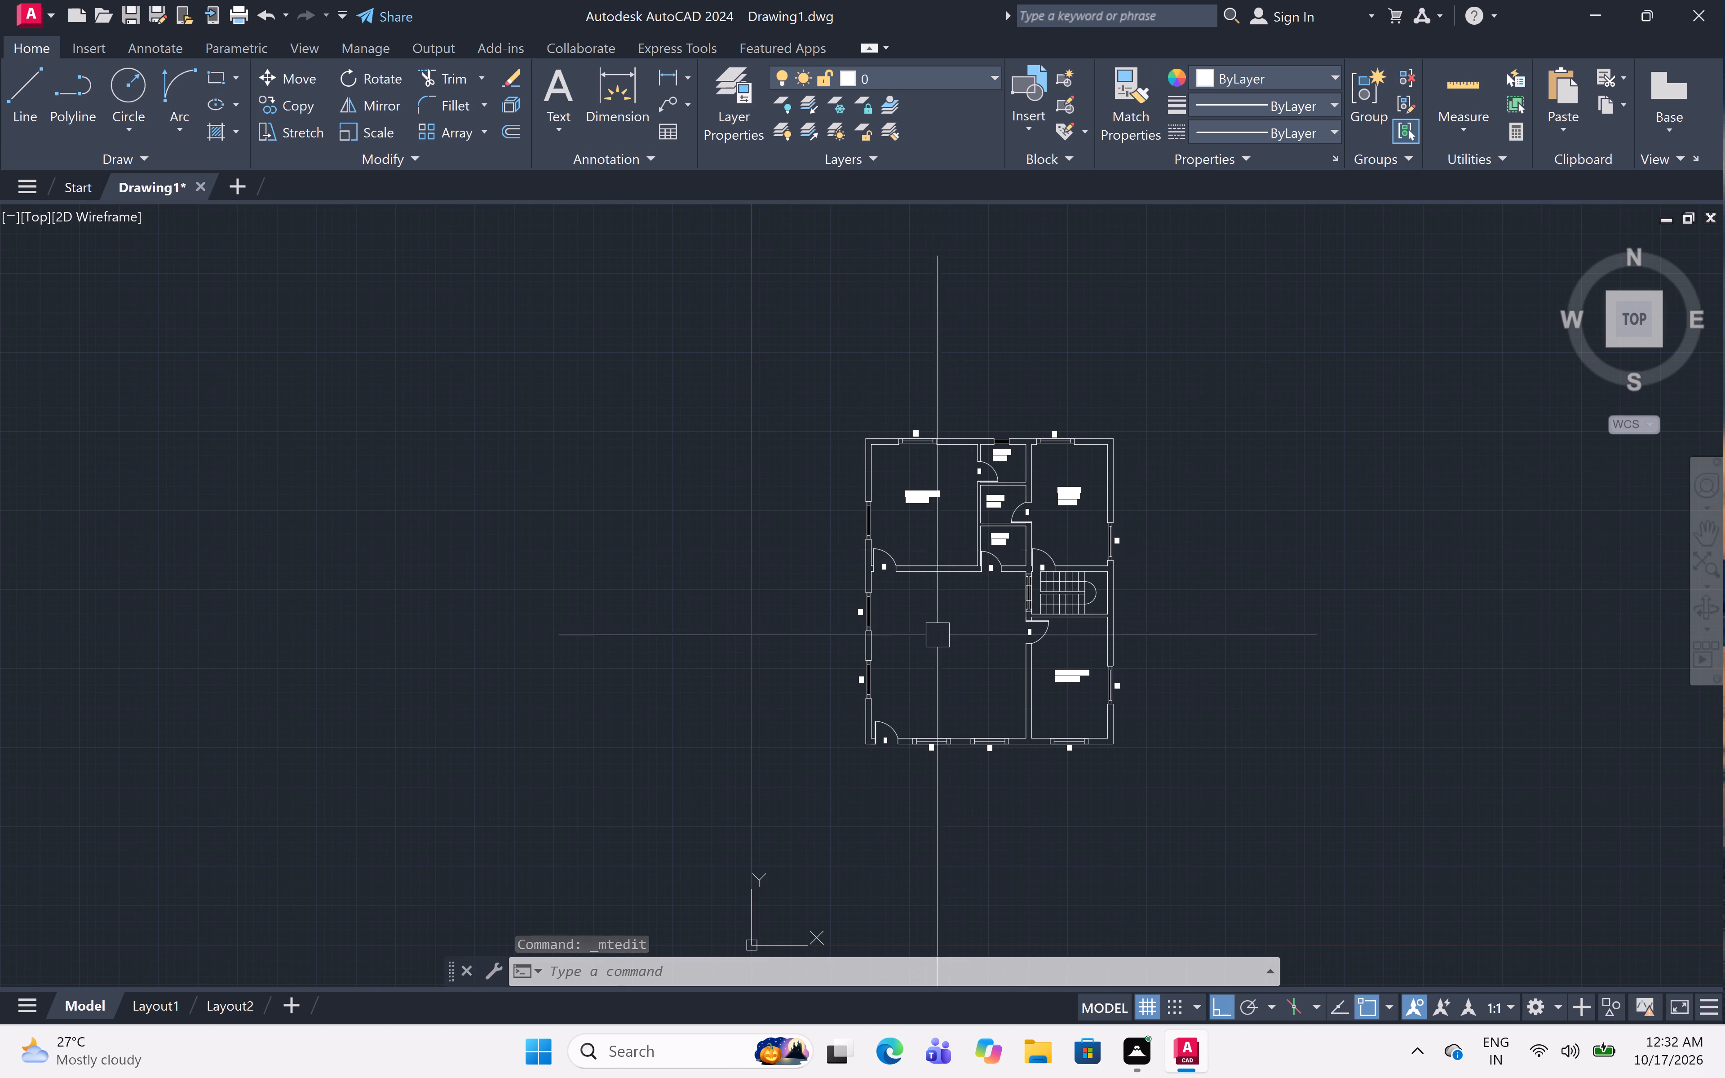
scroll(936, 637, "up", 2)
type("MT")
key("space")
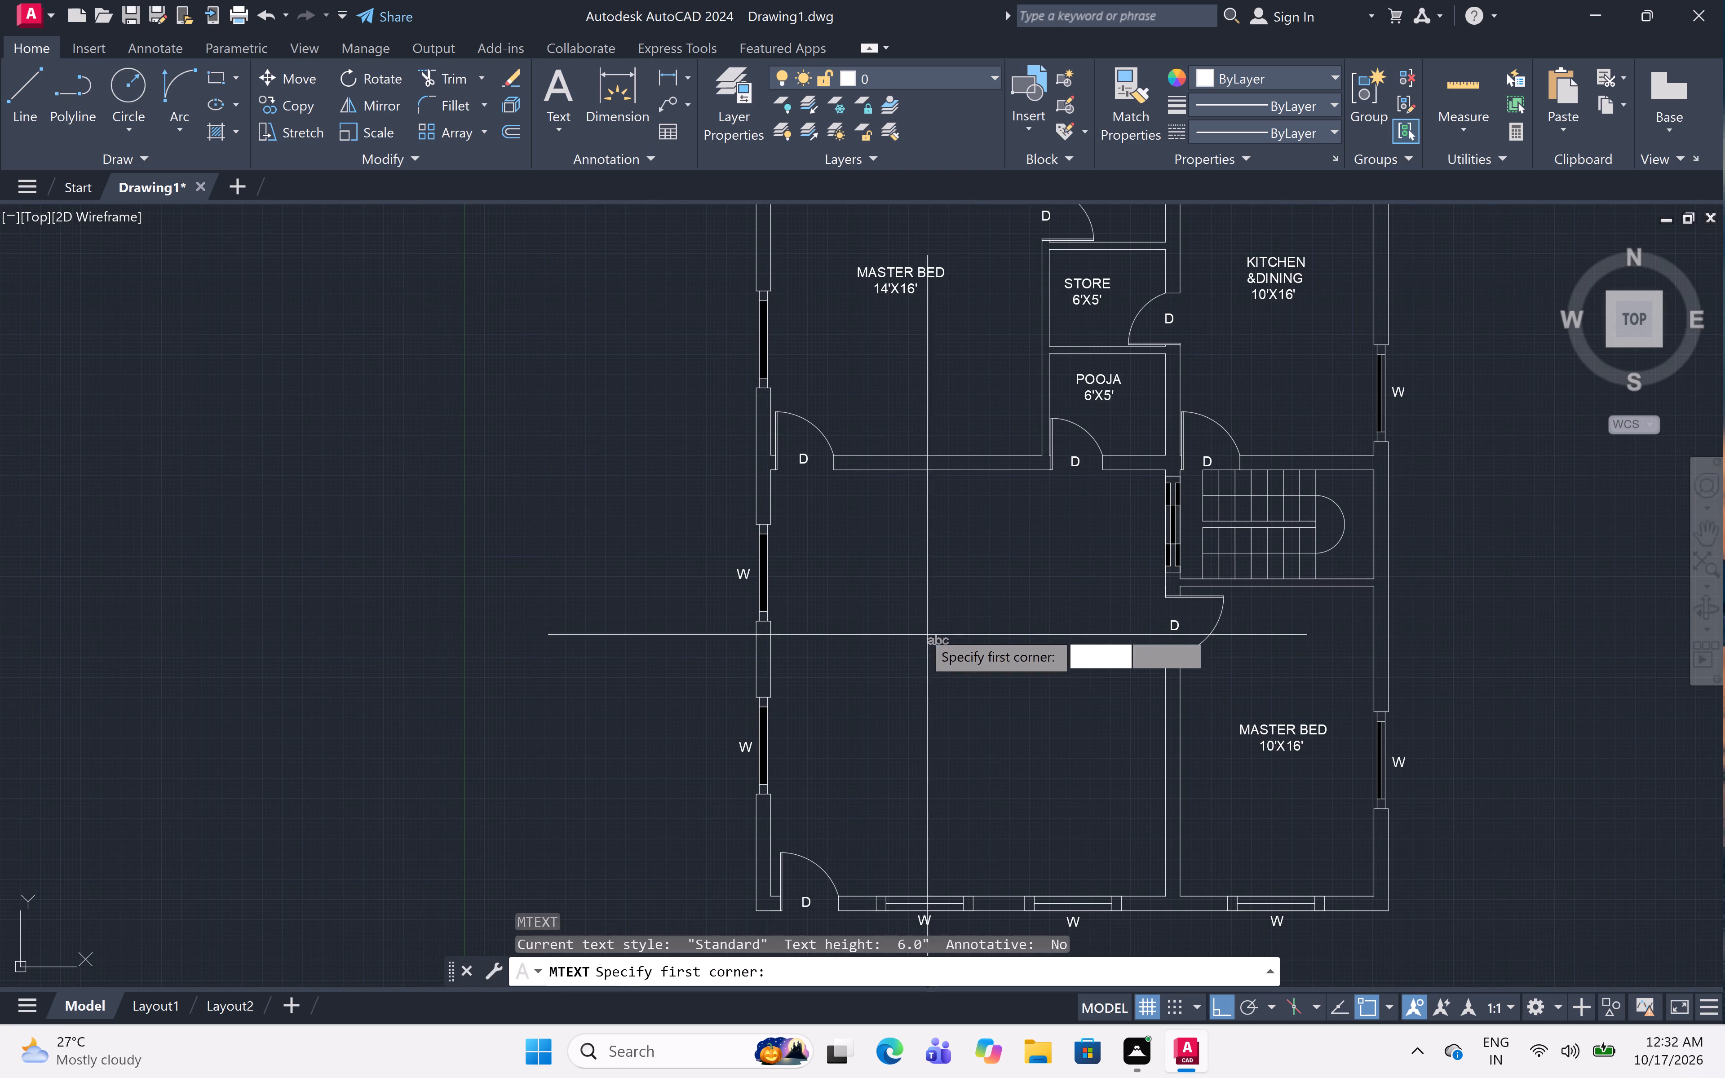
left_click(897, 636)
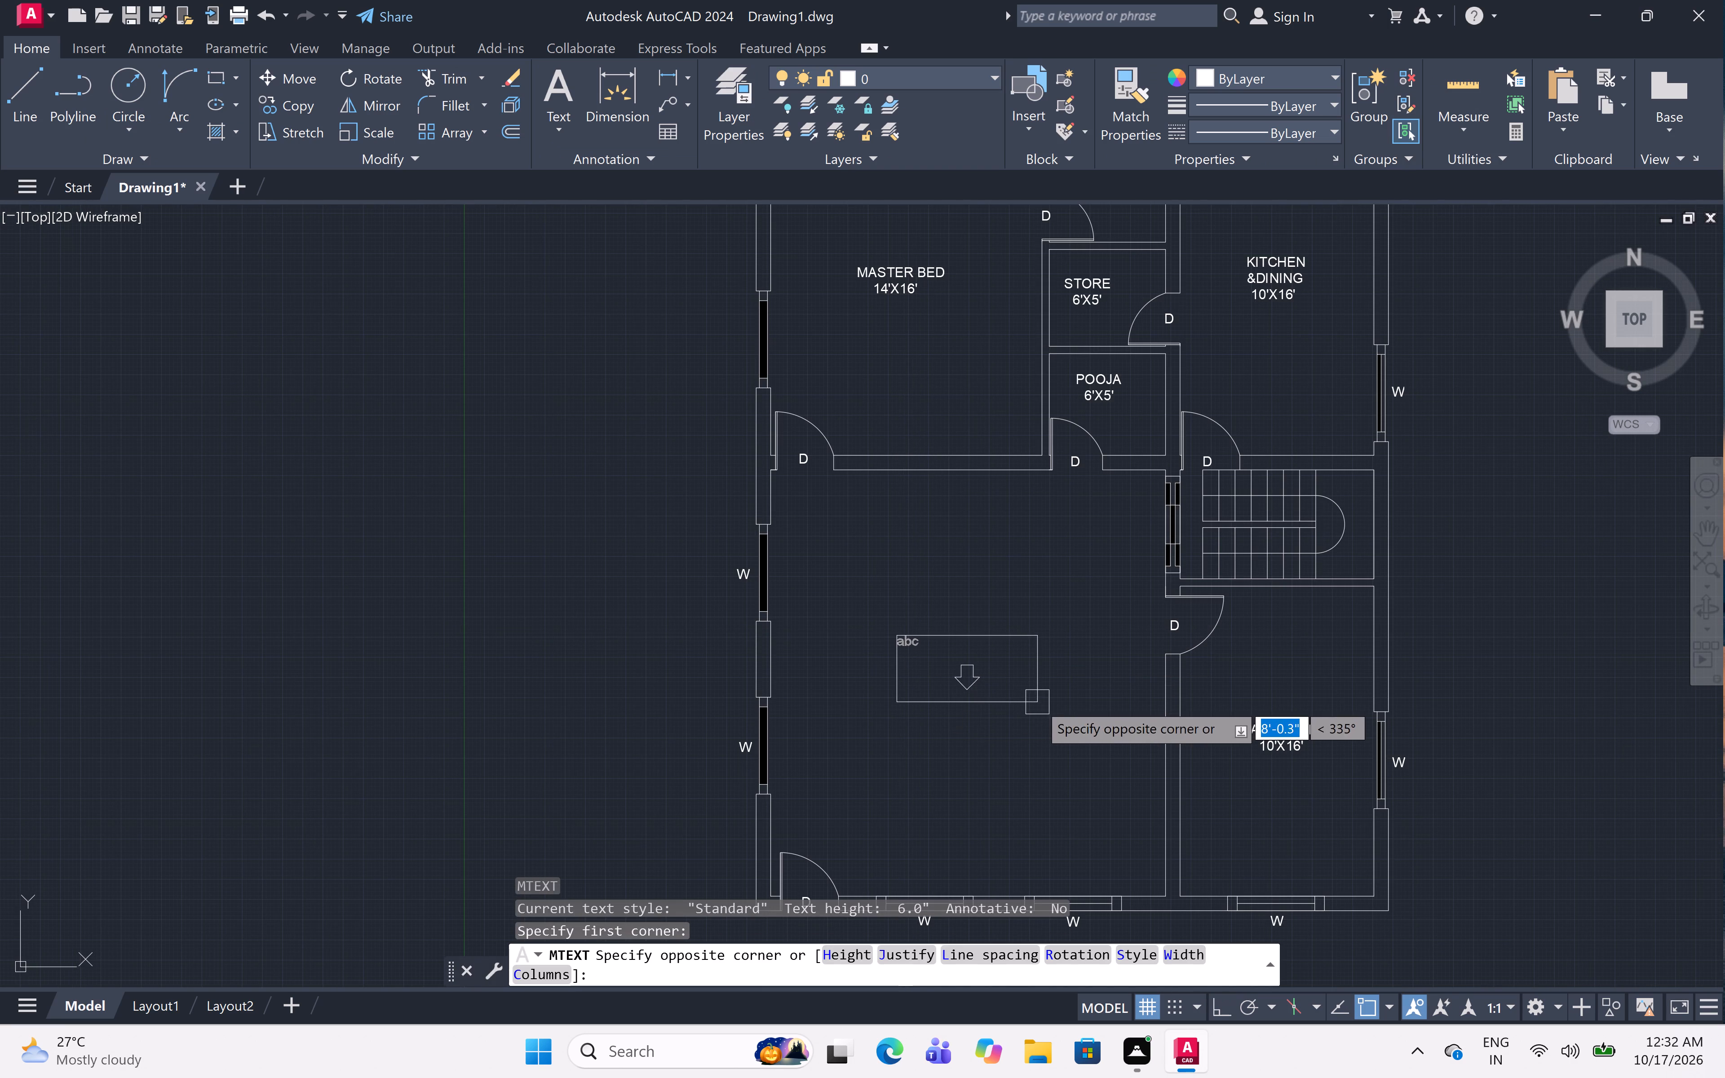
left_click(1039, 702)
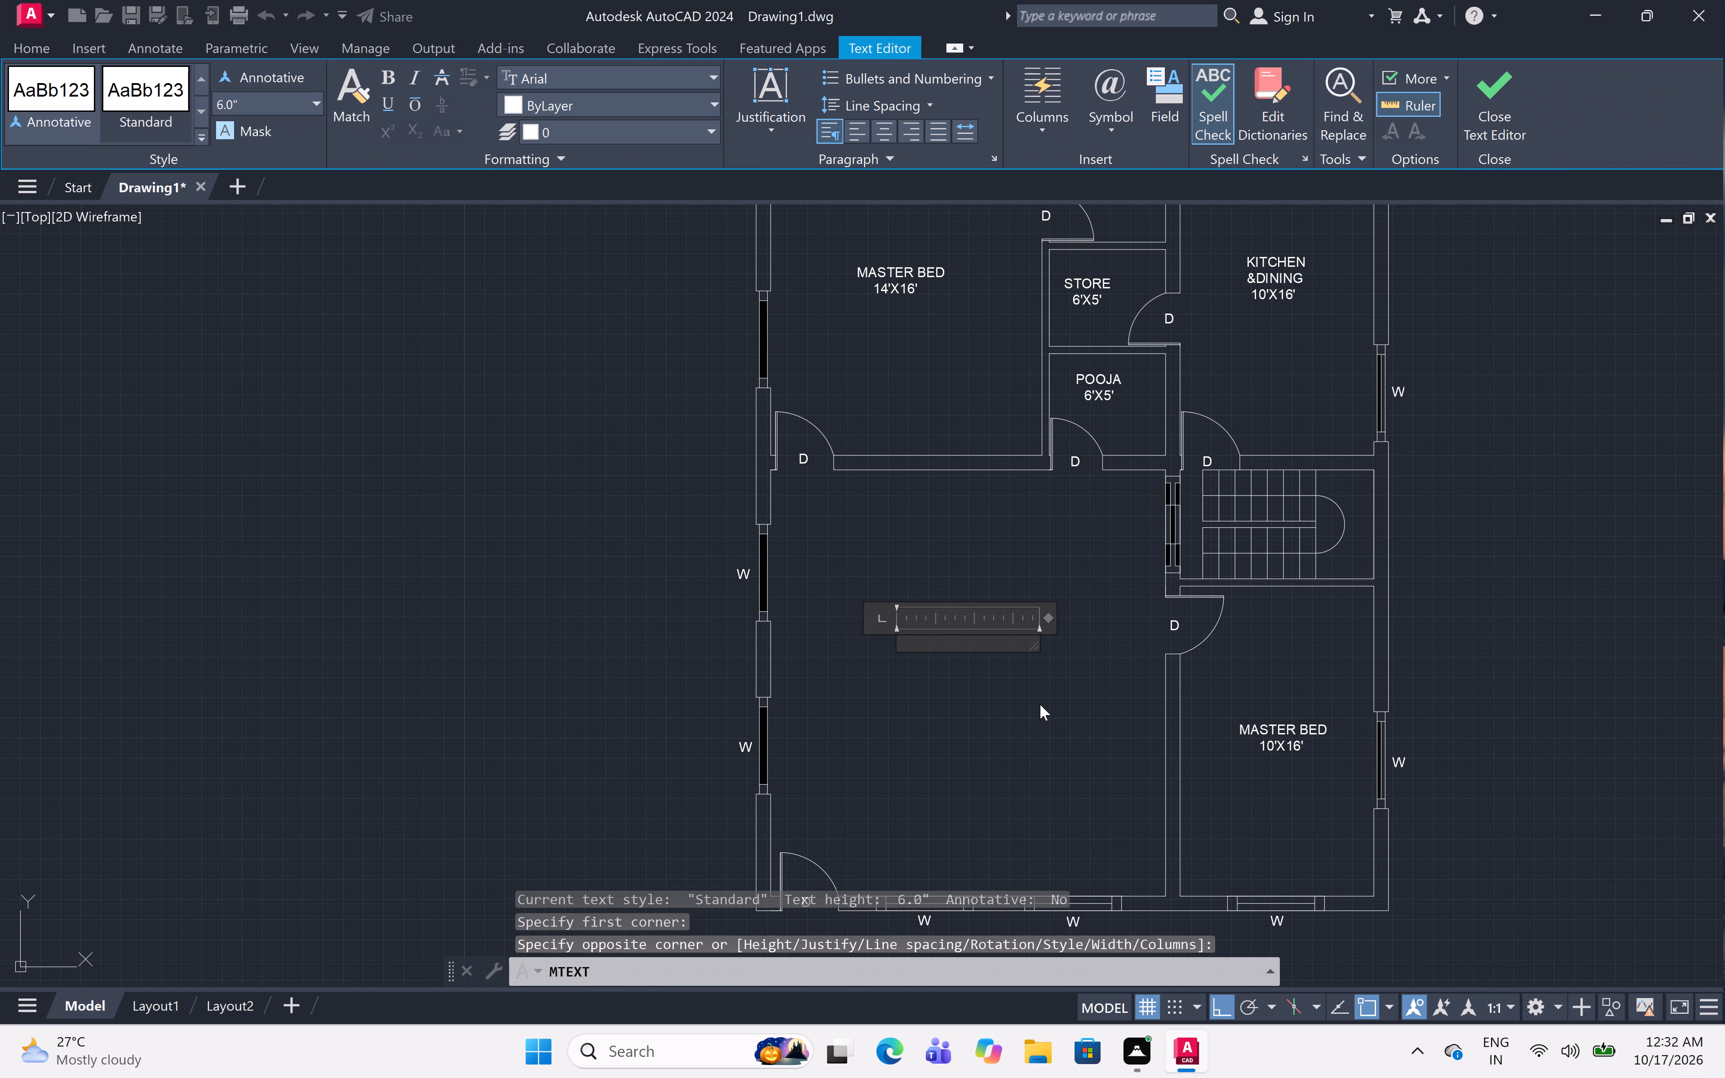
key("space")
key("space")
key("space")
key("space")
key("space")
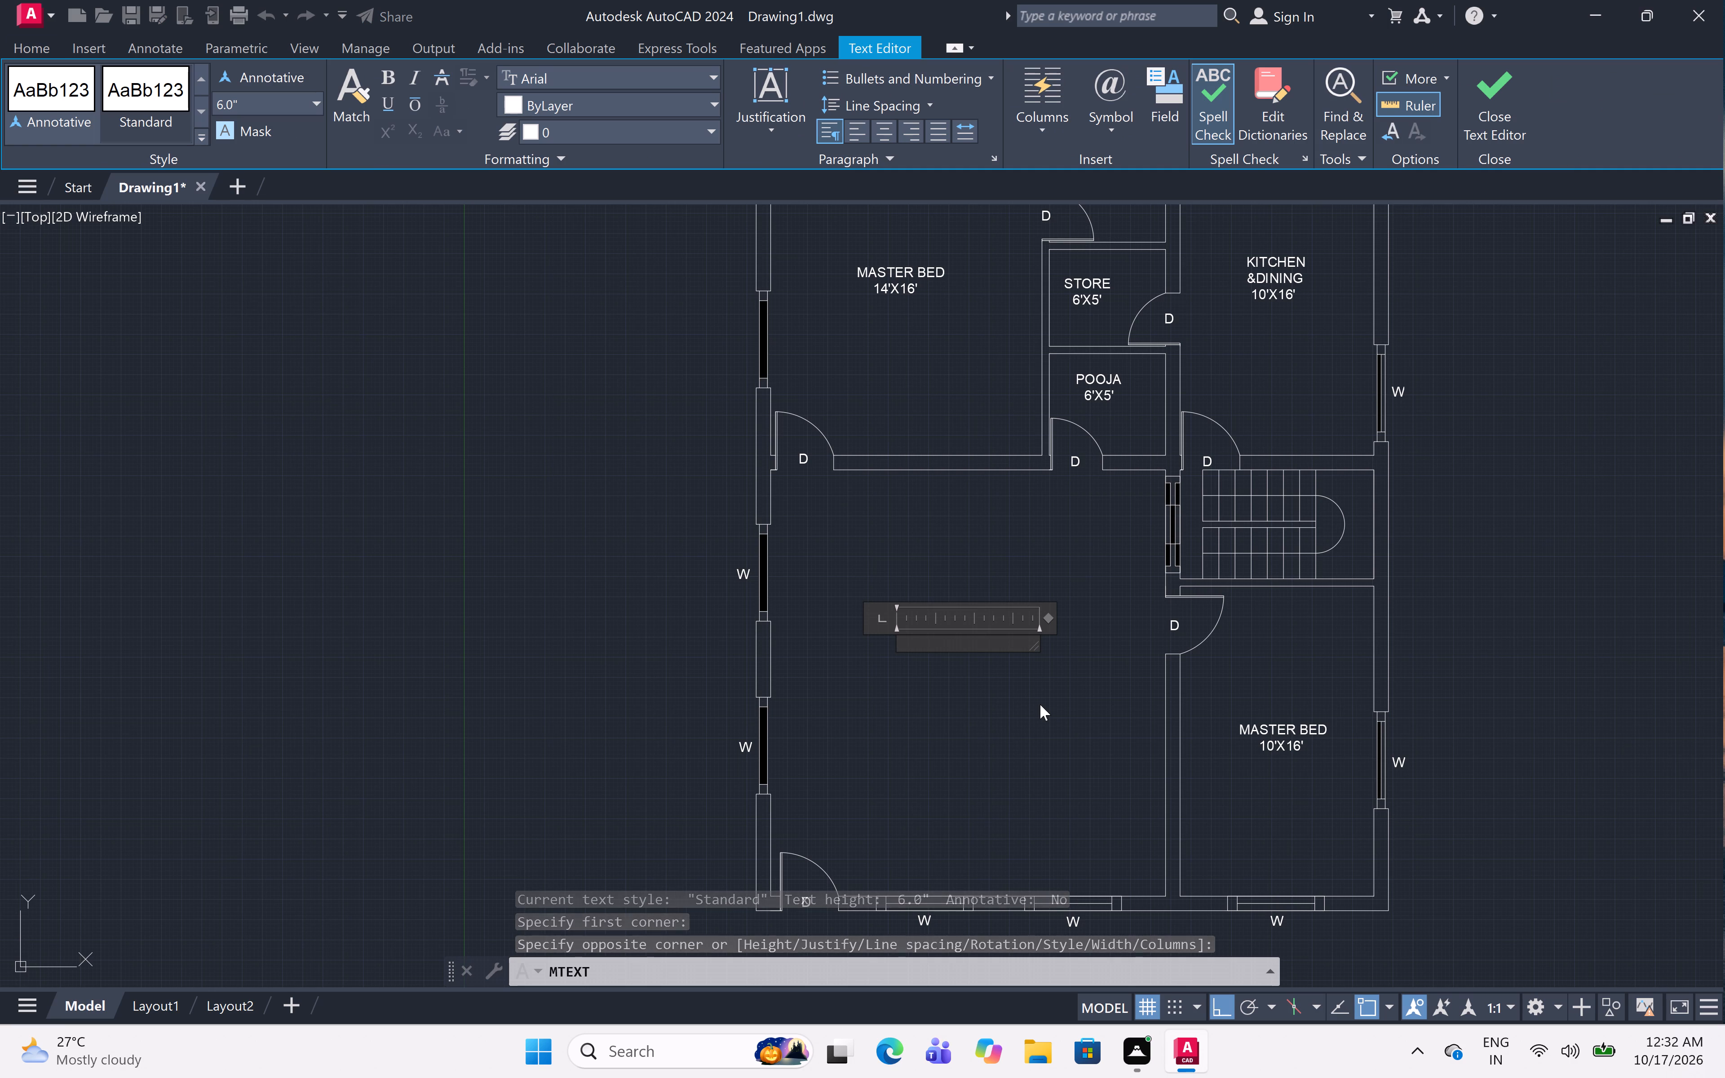
type("HALL")
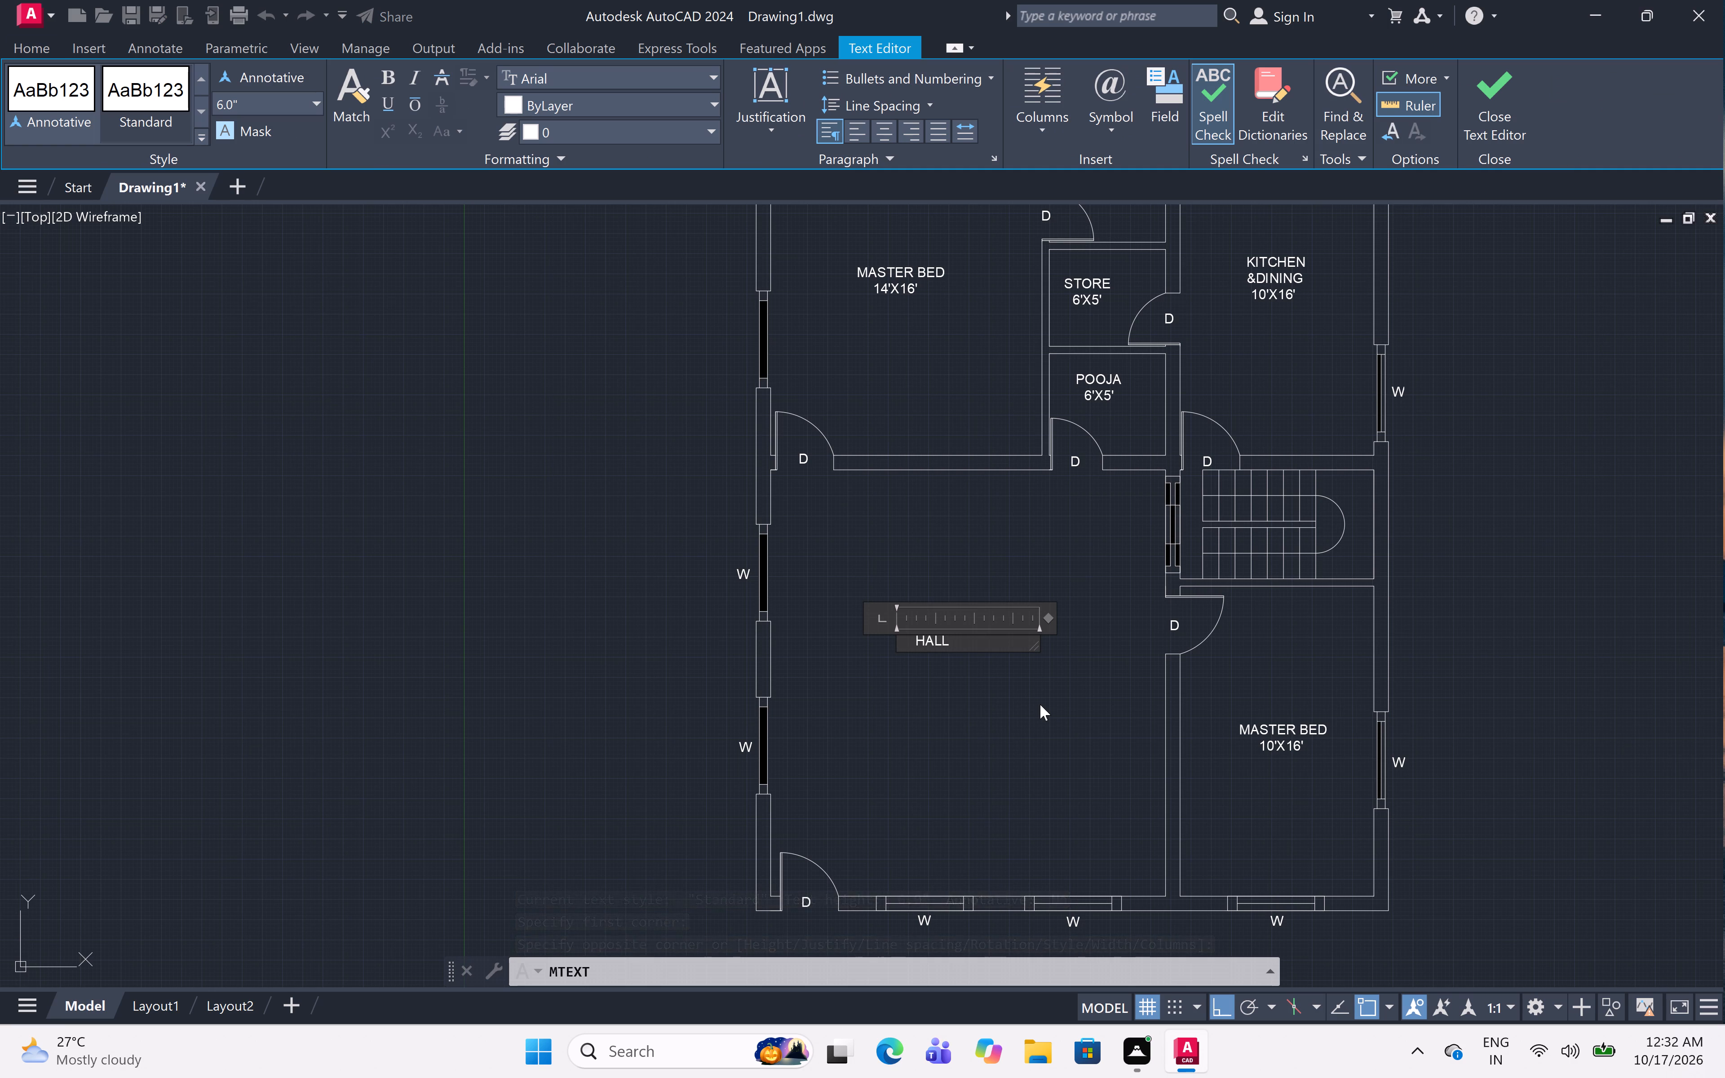
key("Return")
type("20'9\"")
key("x")
type("22'0\"")
left_click(975, 708)
Copy the entire floor plan with all its labels horizontally about 44'-5" to the east of the original.
scroll(986, 705, "down", 2)
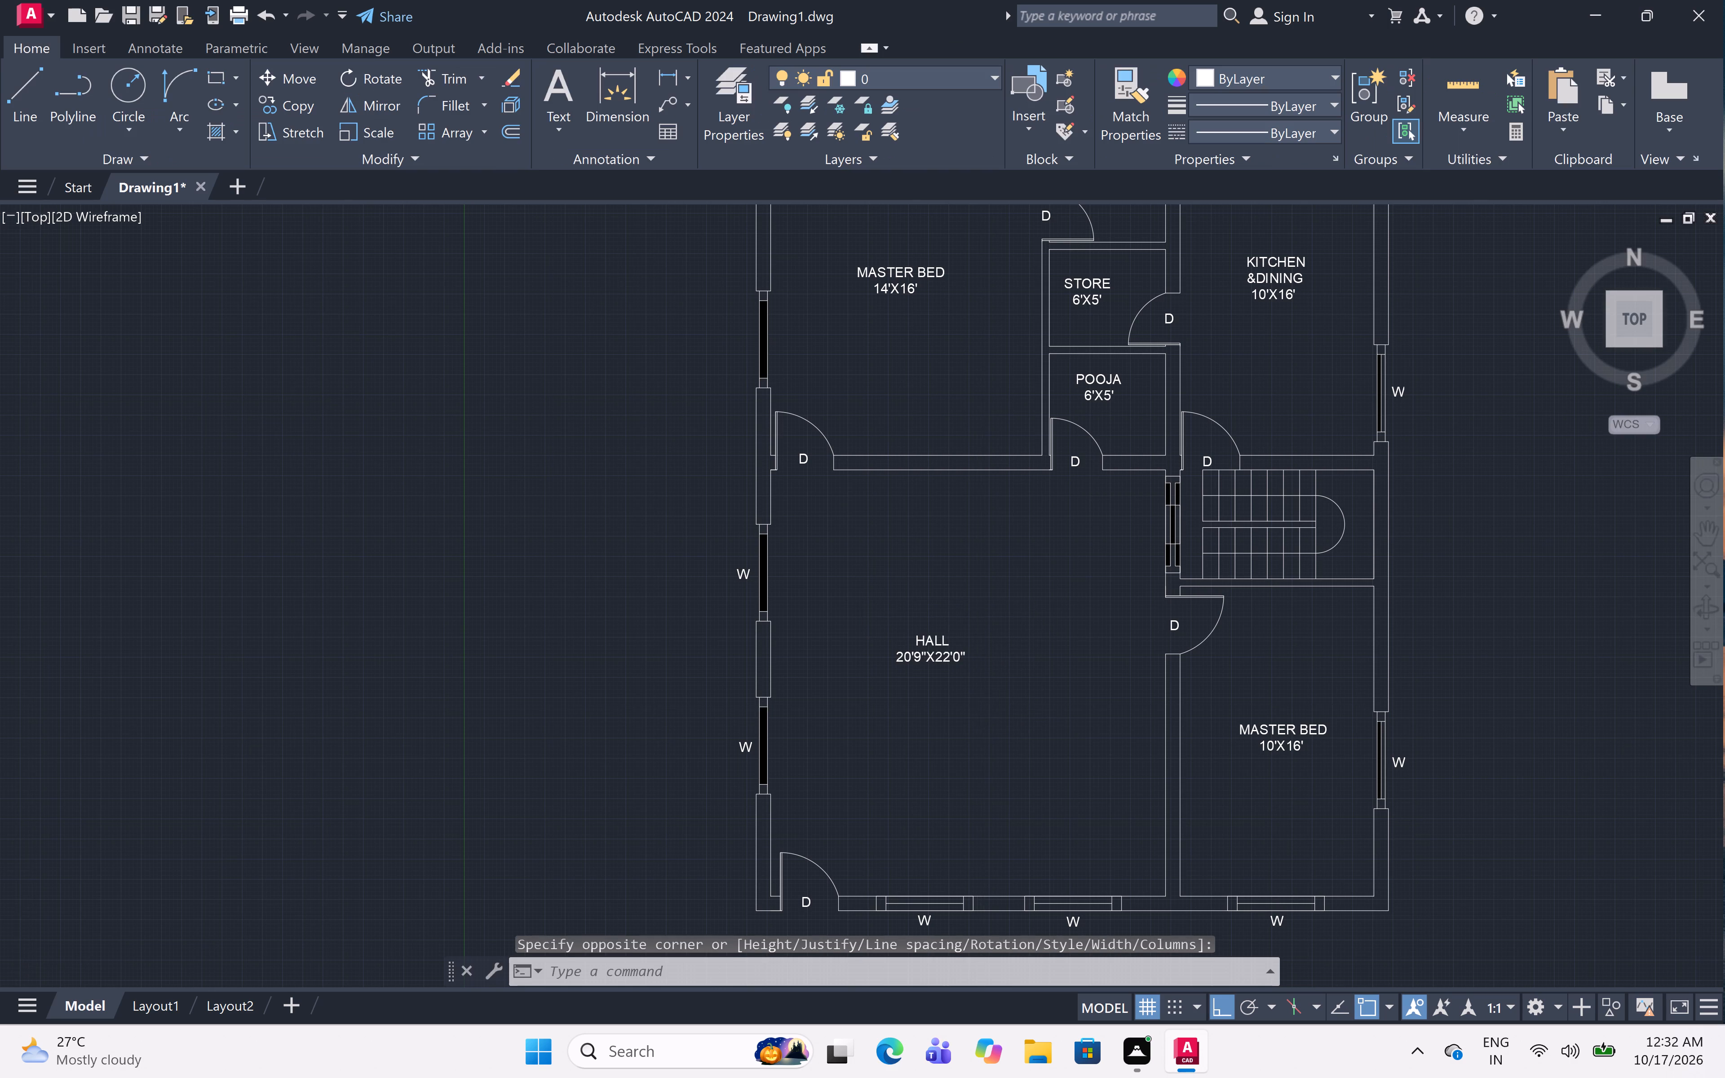
middle_click_drag(990, 702, 882, 699)
scroll(882, 699, "down", 1)
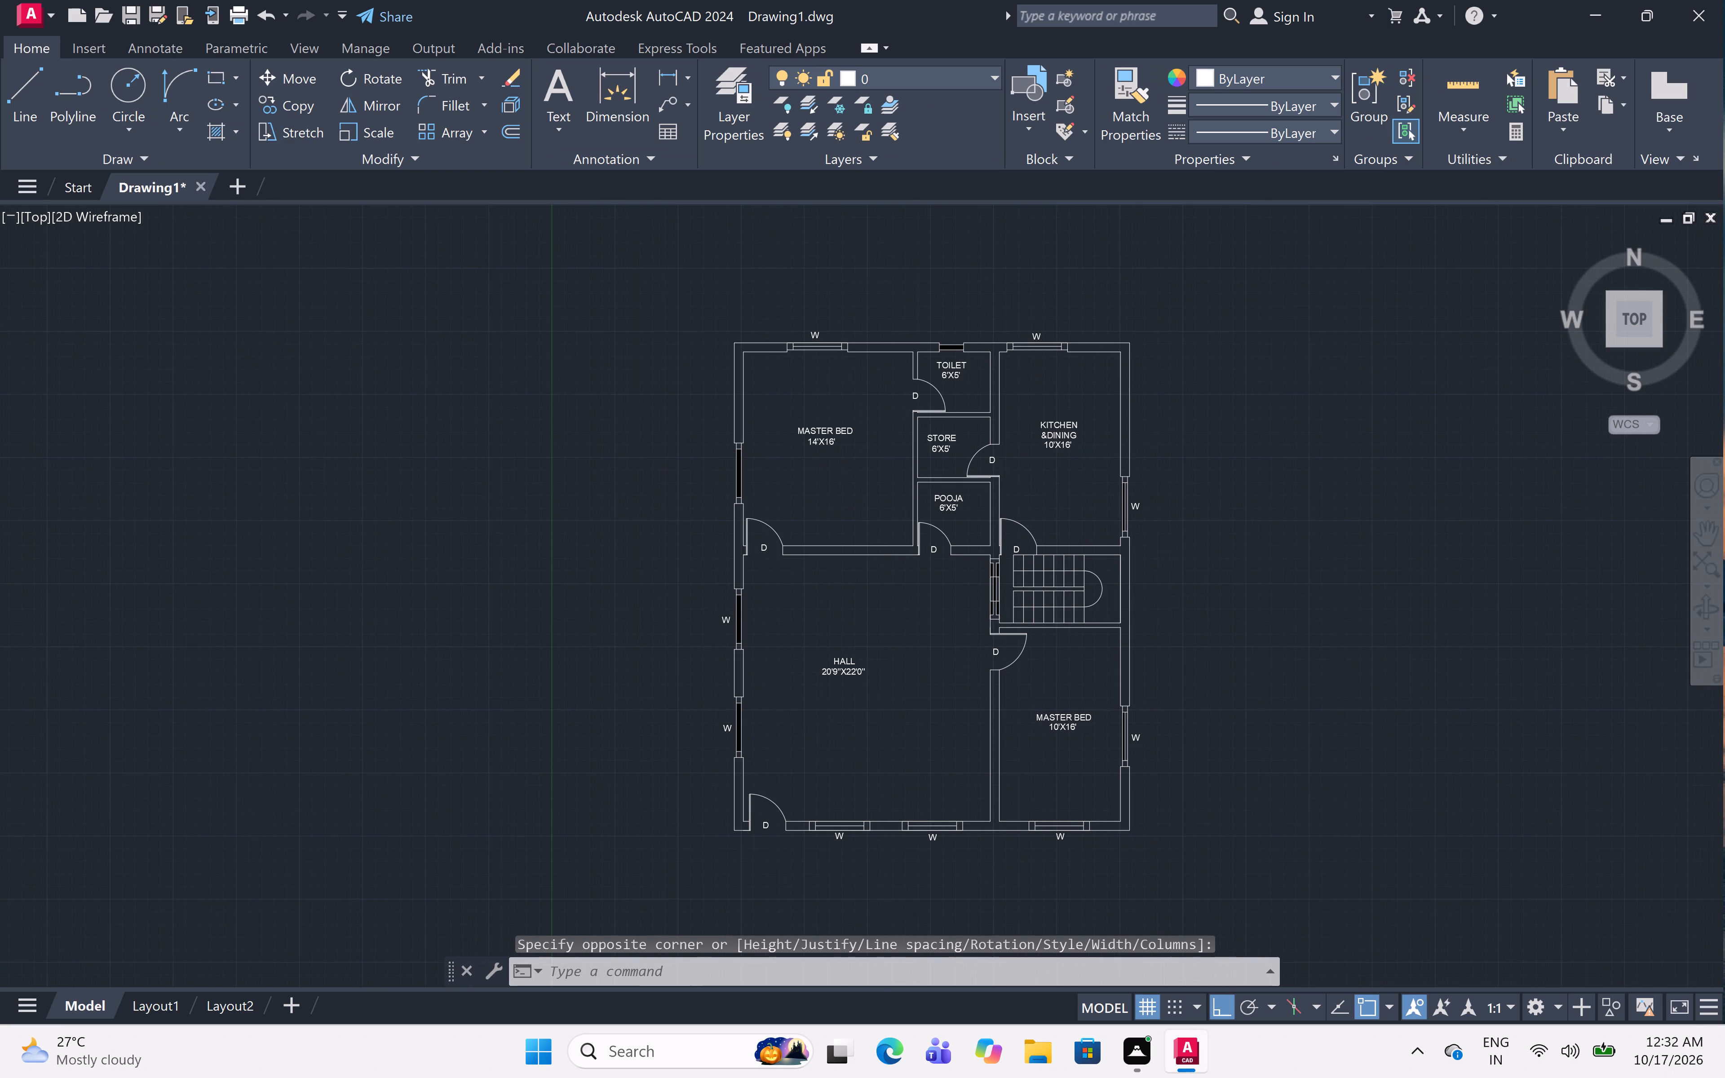
scroll(885, 689, "down", 1)
scroll(889, 691, "up", 3)
scroll(898, 689, "down", 1)
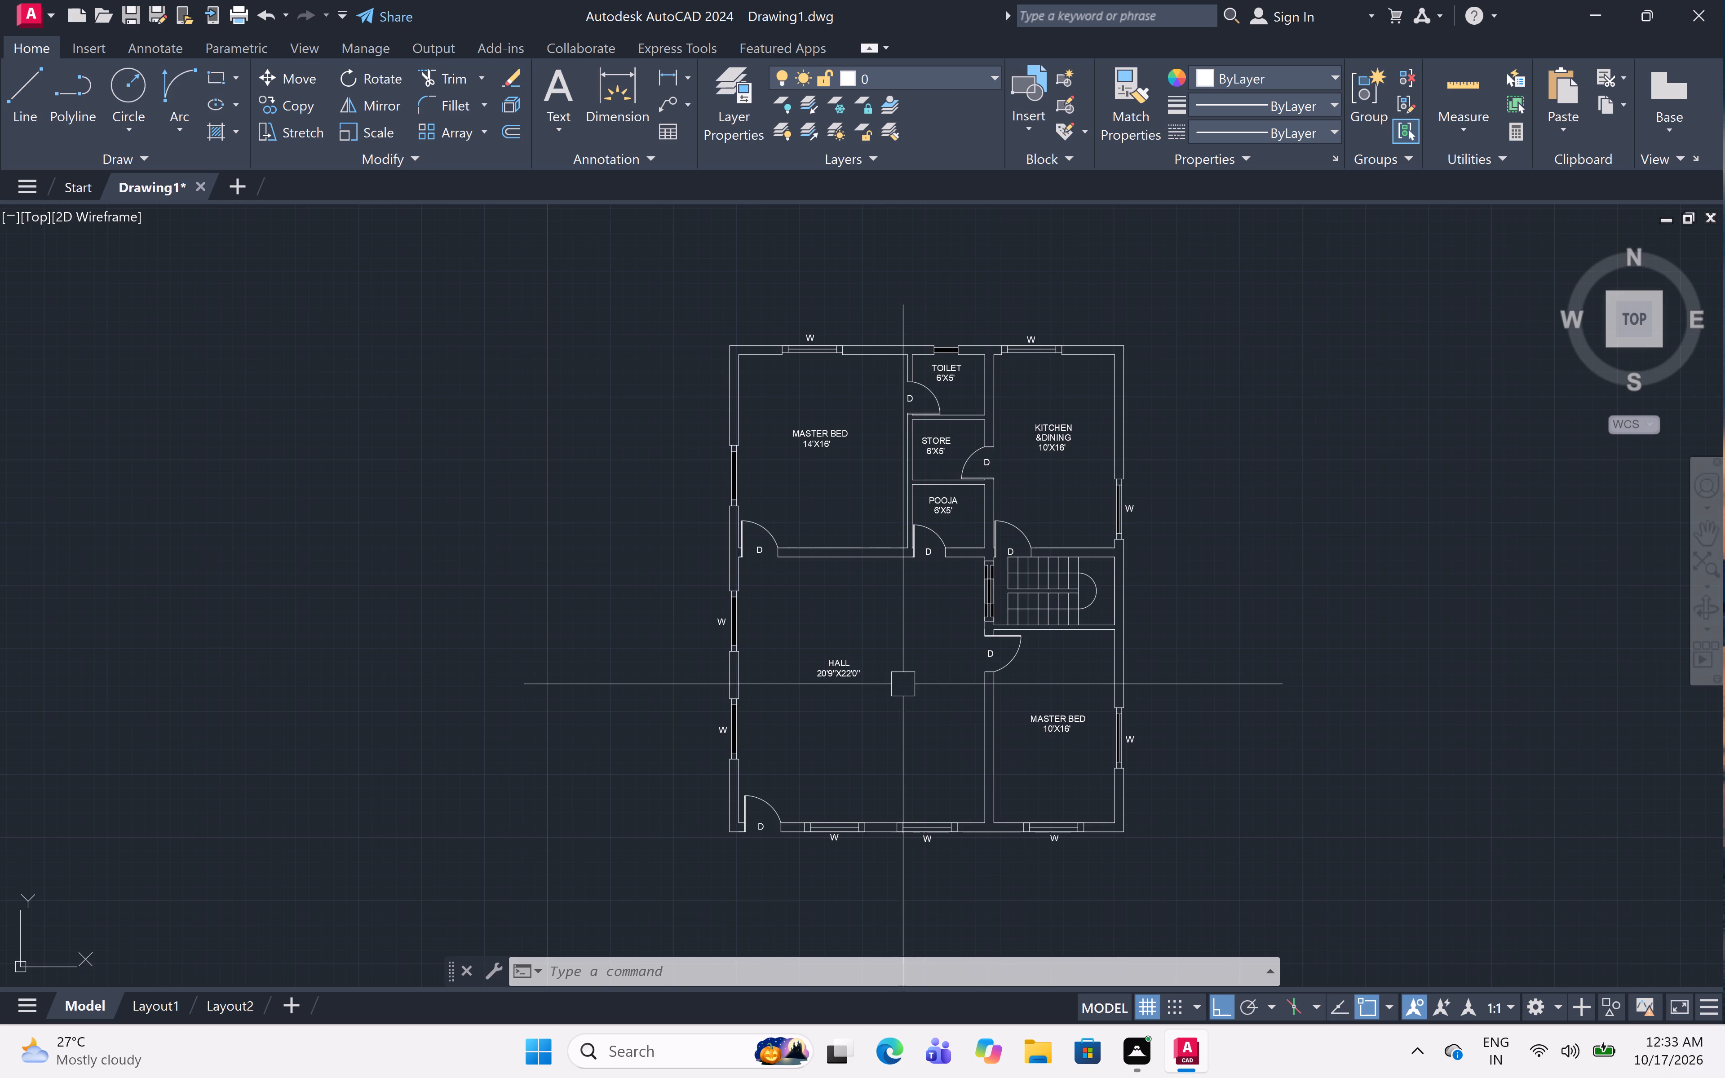
scroll(925, 662, "down", 1)
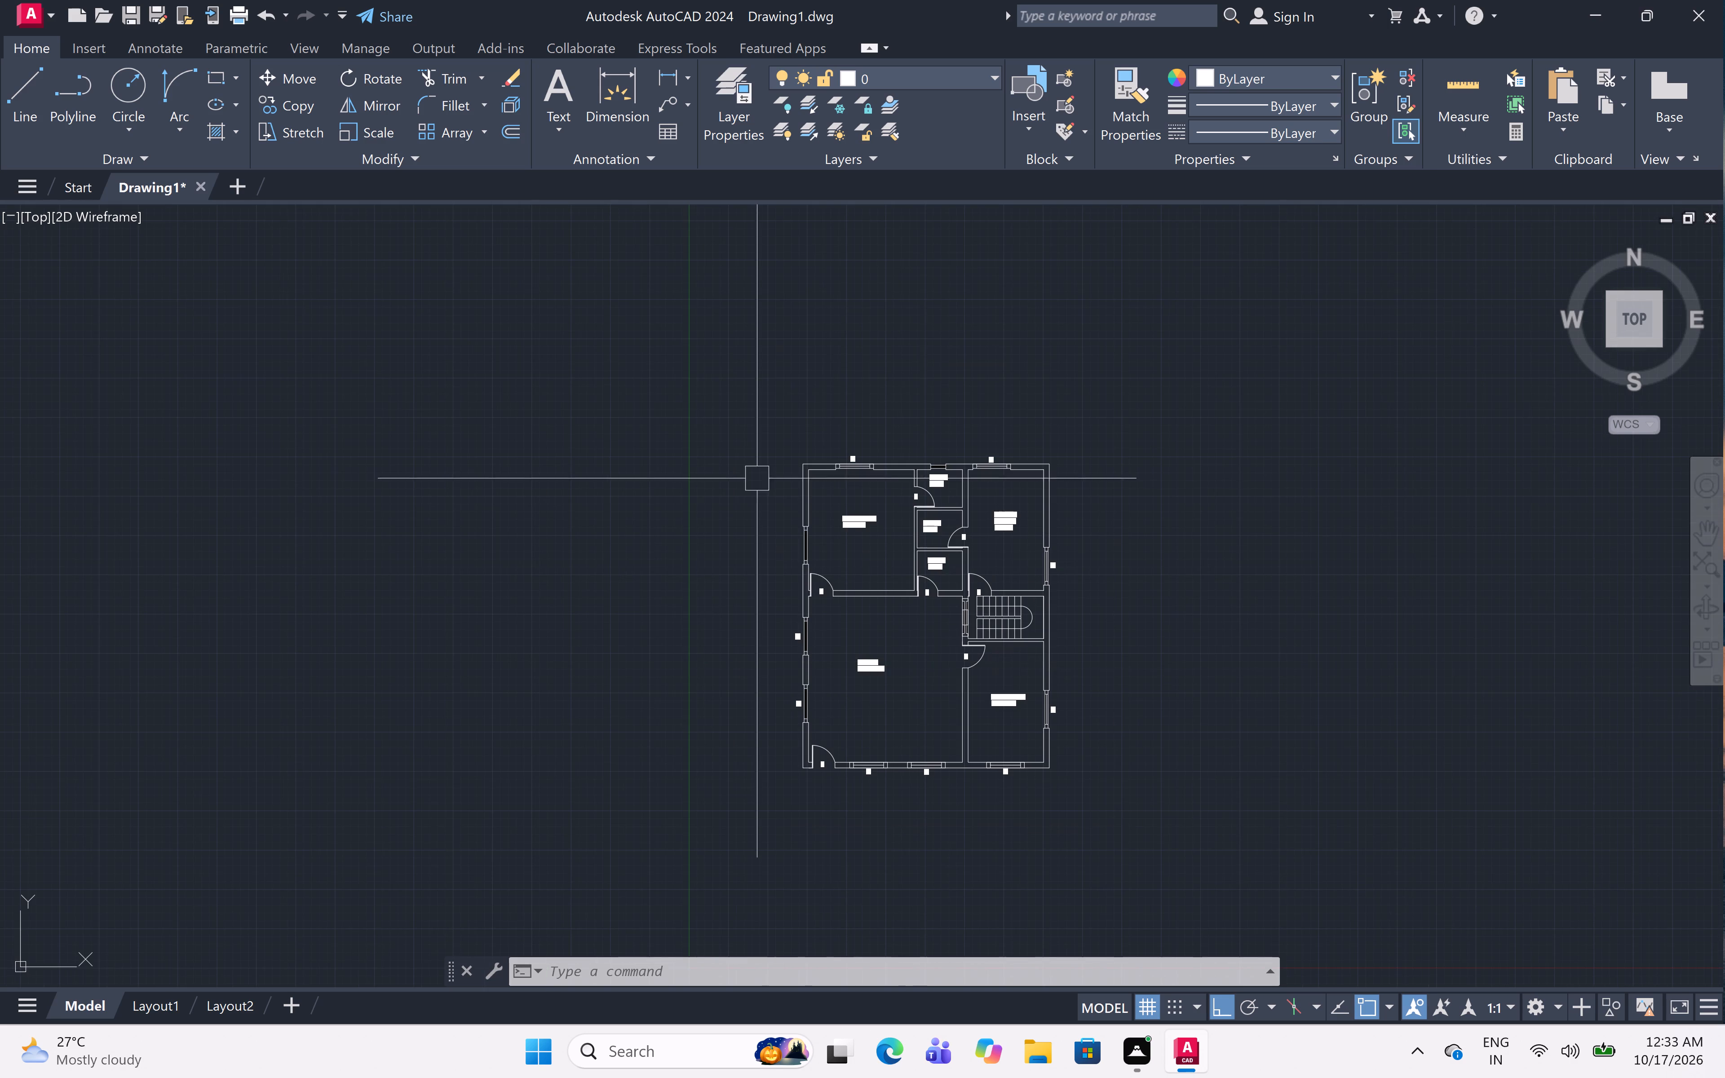
left_click(746, 430)
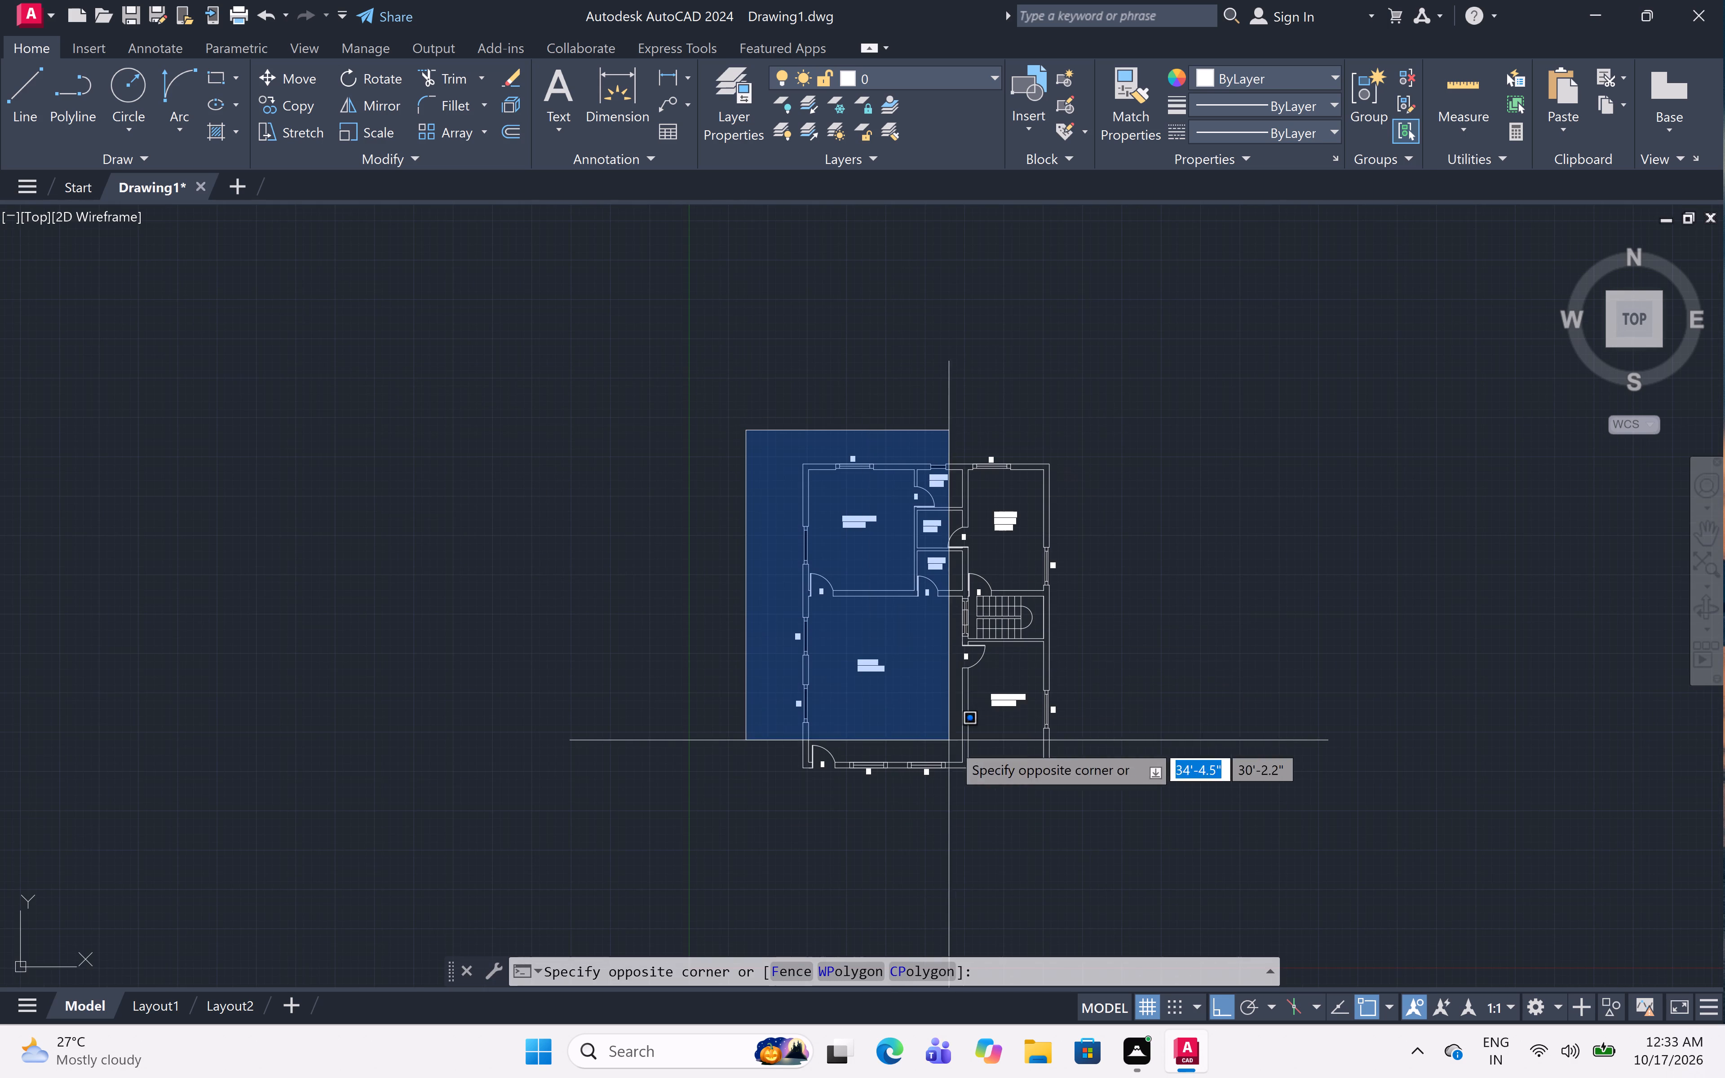
left_click(1119, 840)
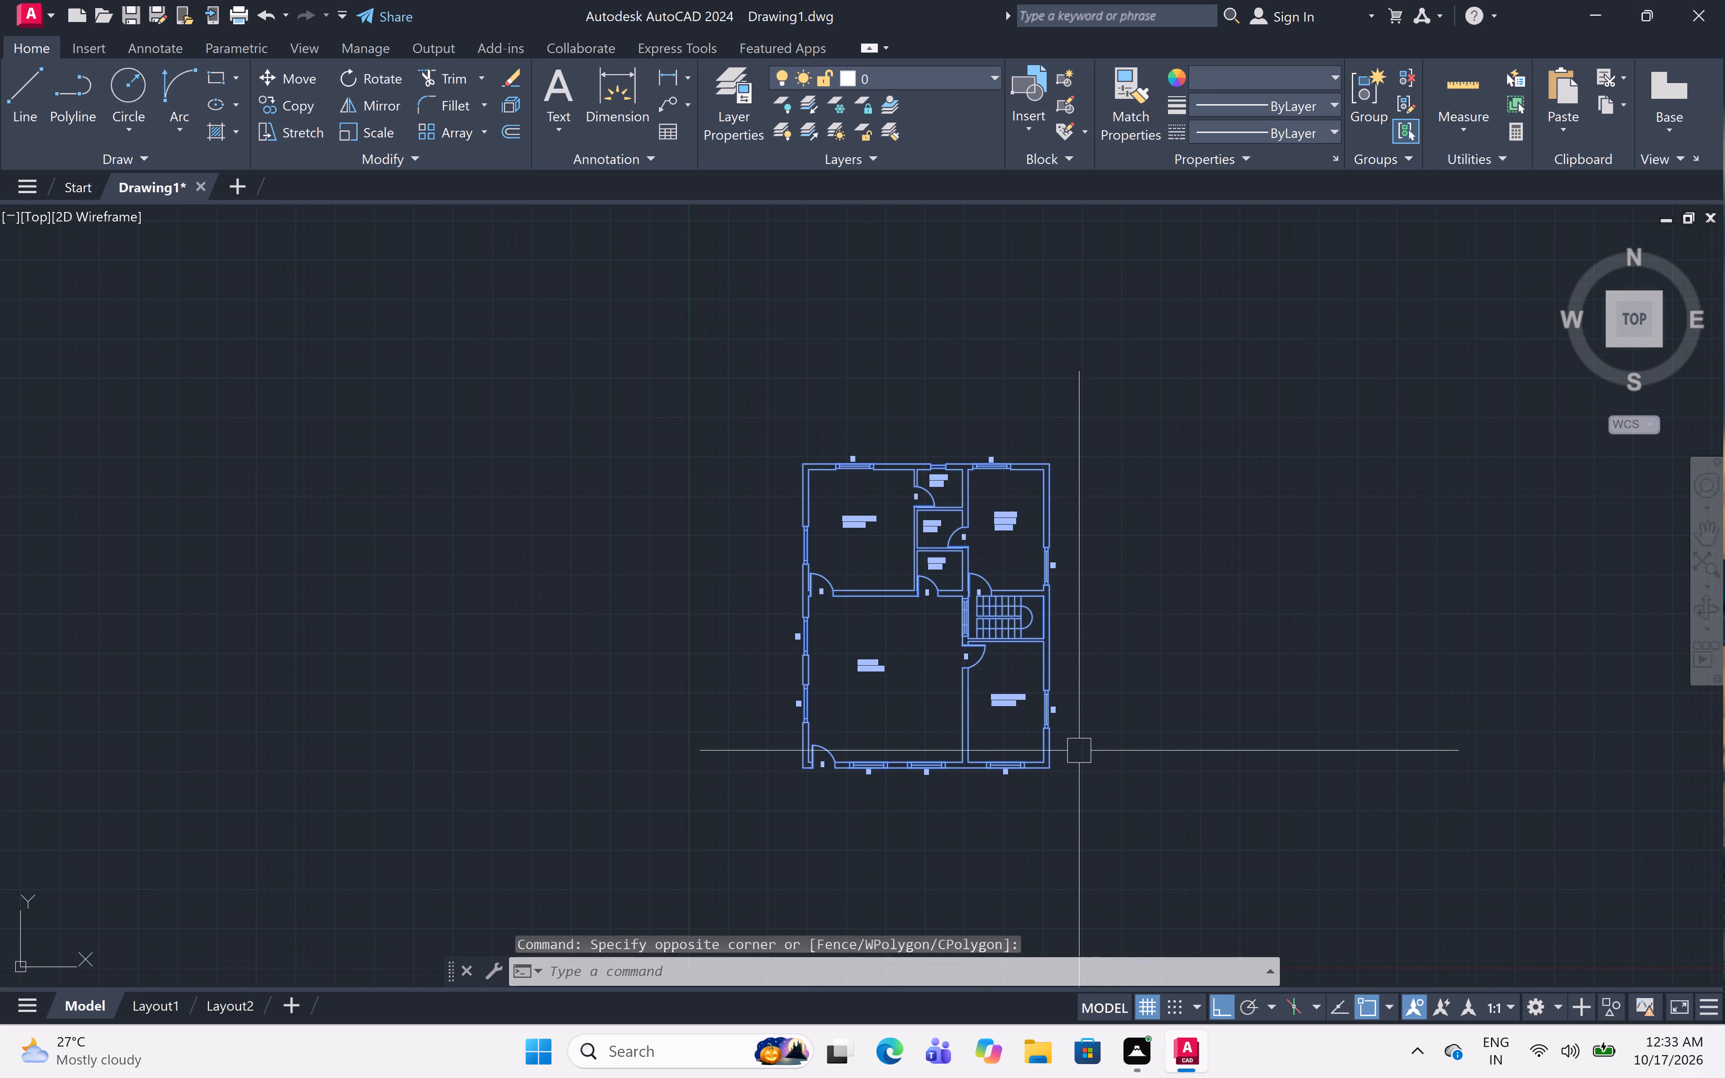
key("c")
type("O")
key("space")
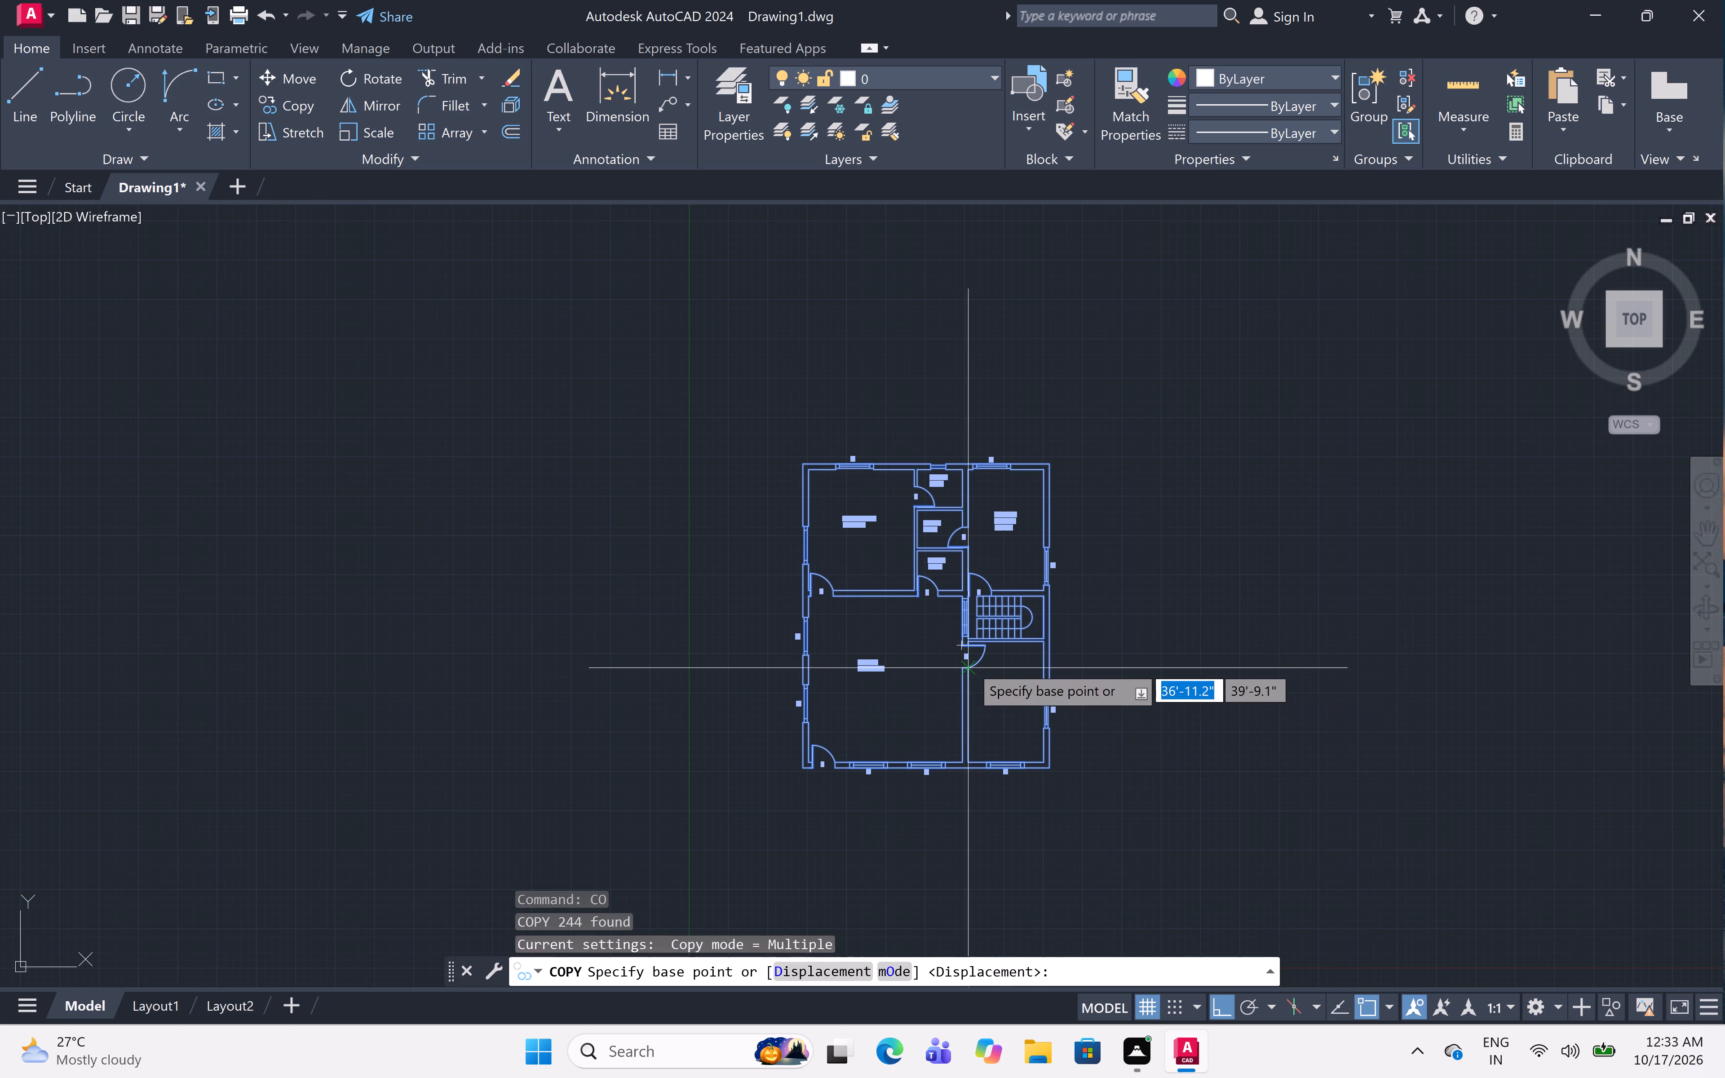
left_click(928, 630)
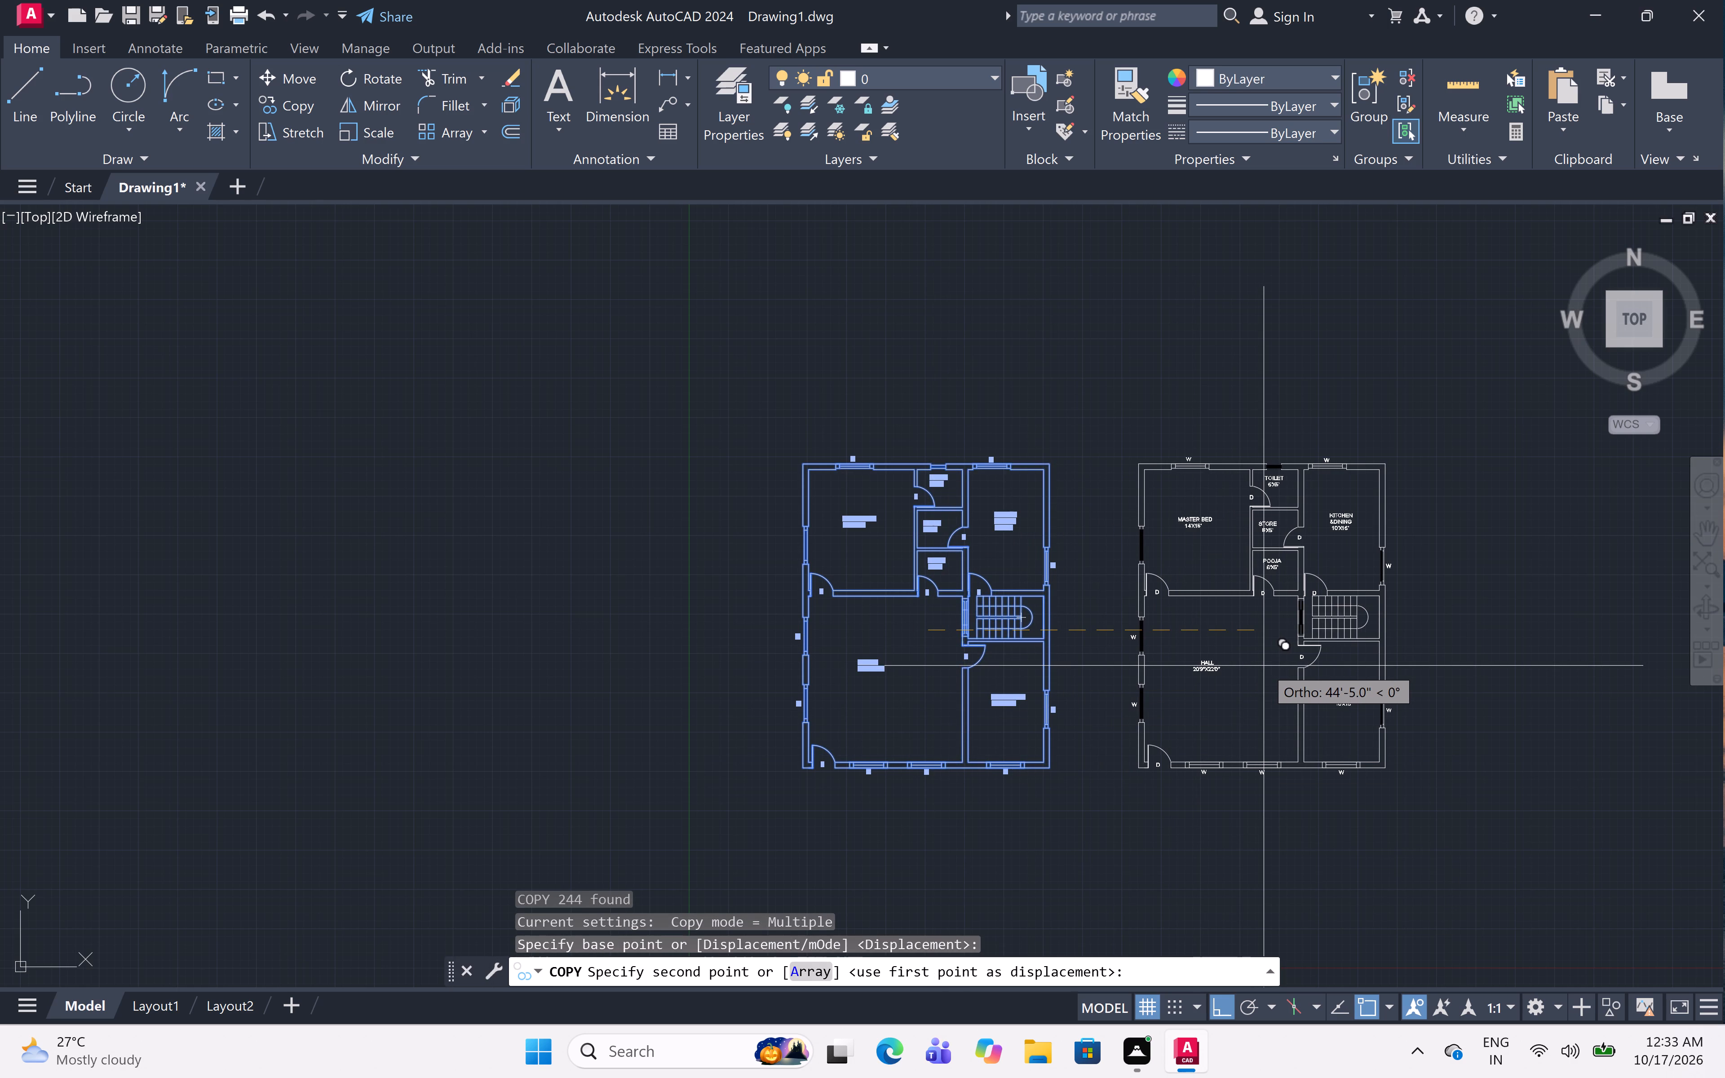
left_click(1264, 666)
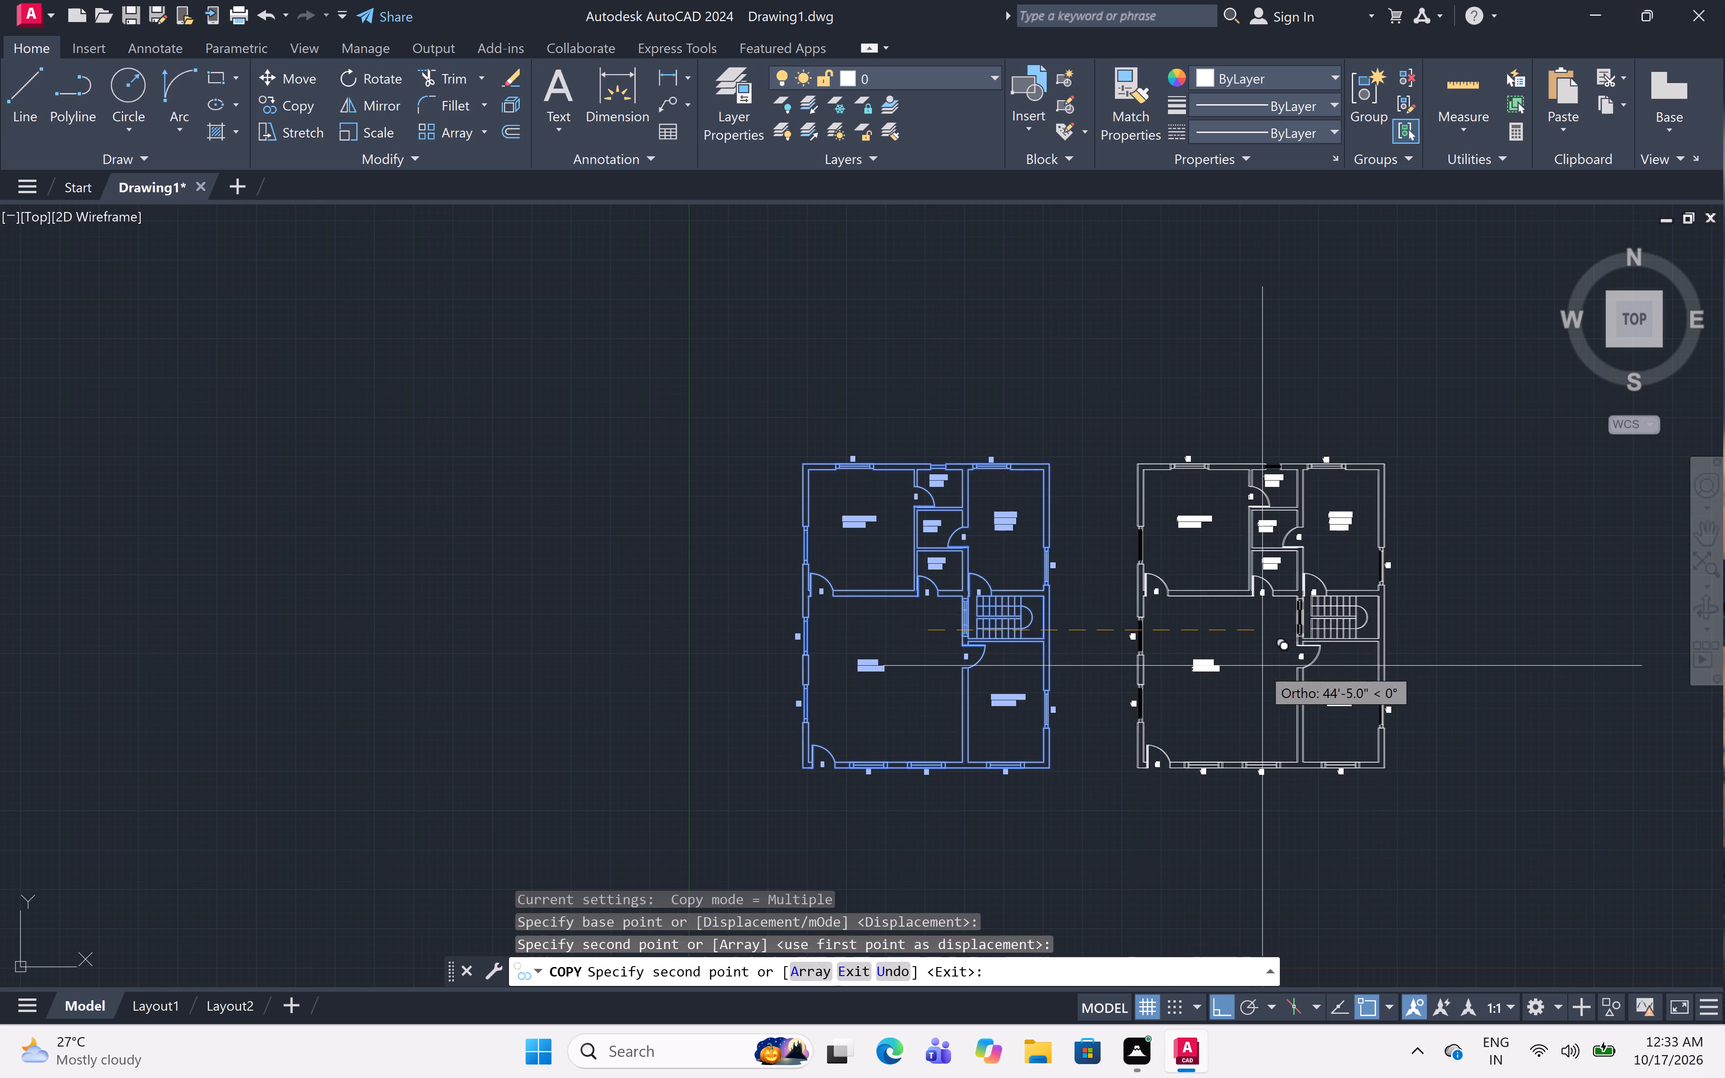
key("Escape")
Use Trim to remove the black fill from the three windows in the copied plan's west wall.
scroll(1146, 655, "down", 2)
scroll(1288, 667, "up", 1)
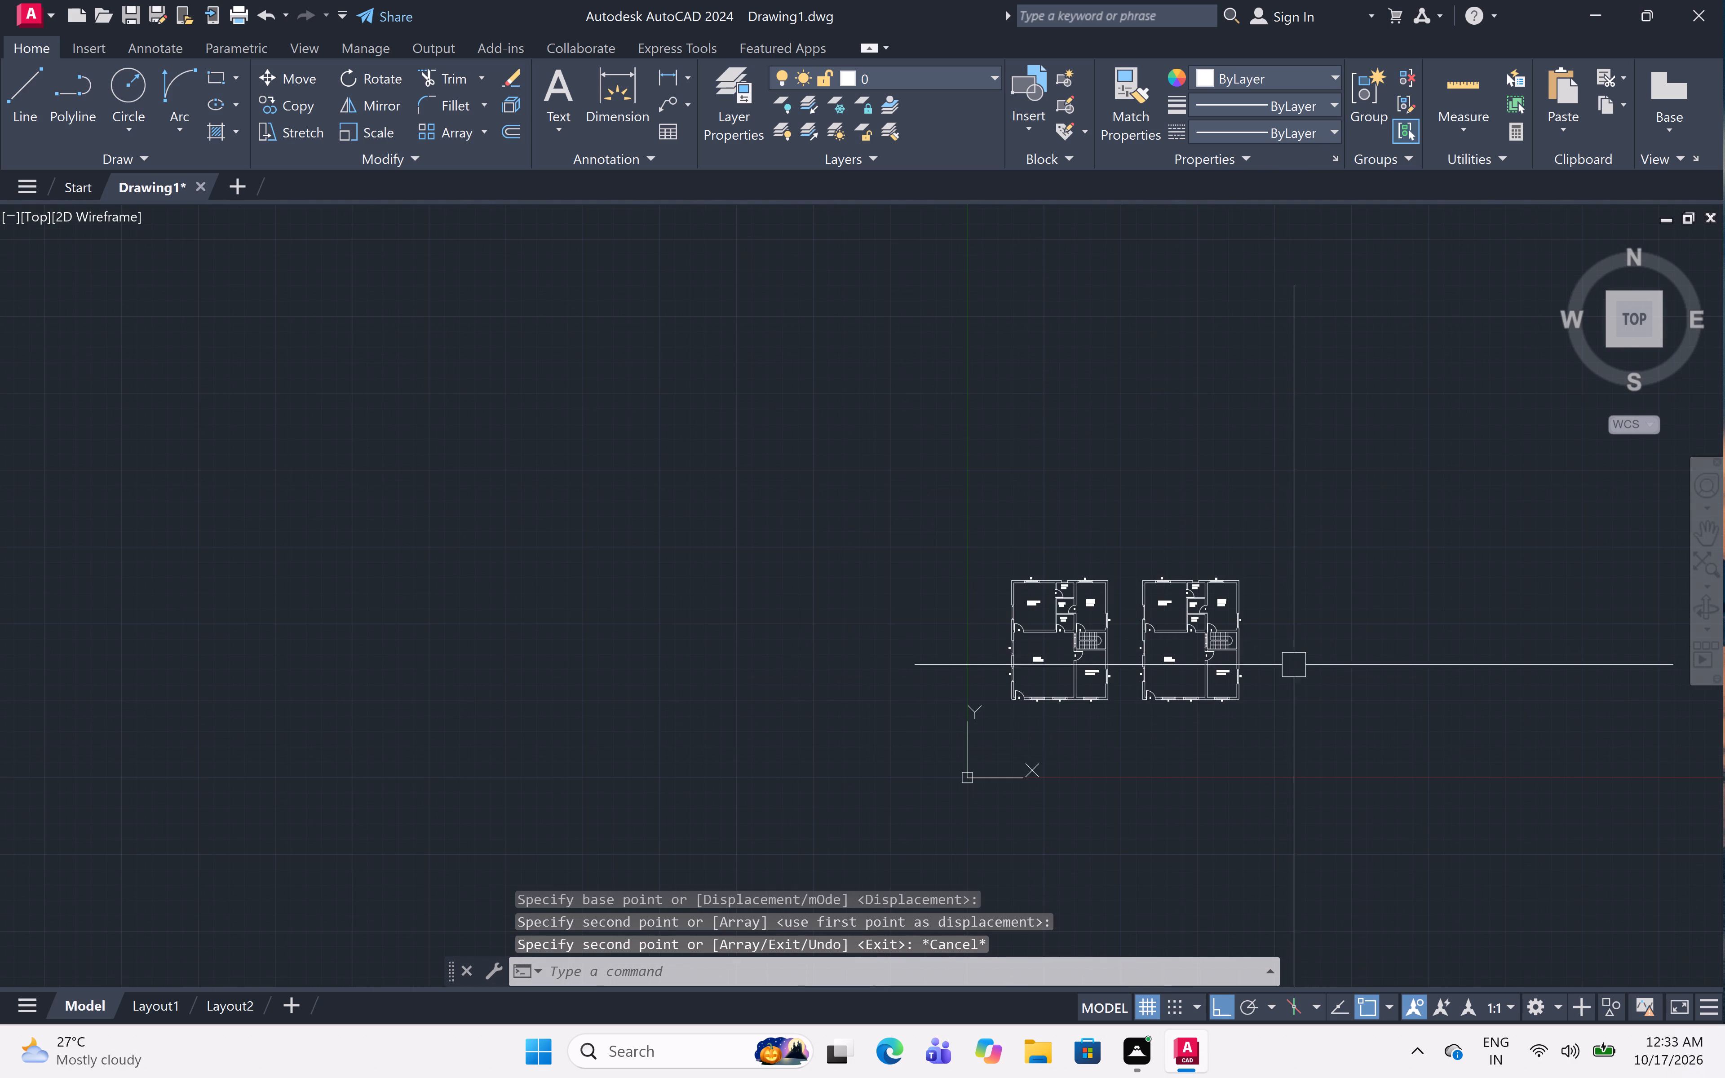
scroll(1288, 667, "up", 1)
middle_click_drag(1287, 667, 1268, 691)
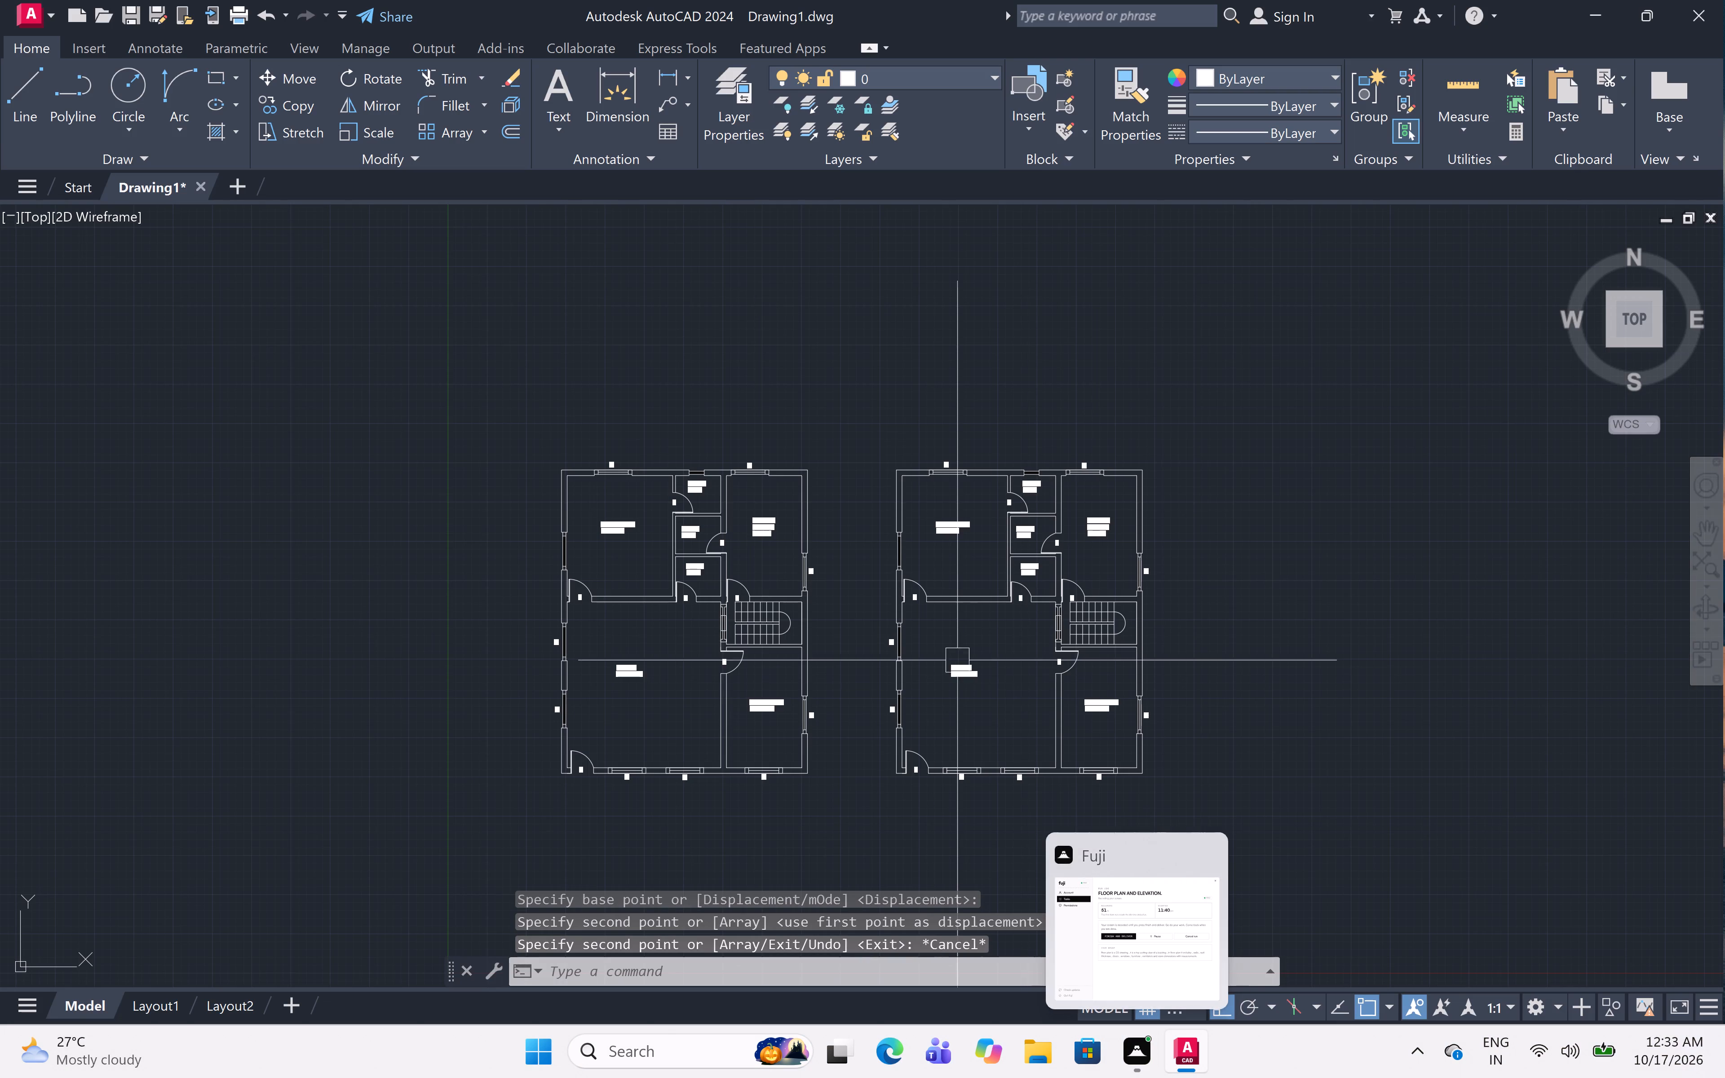
scroll(956, 637, "up", 2)
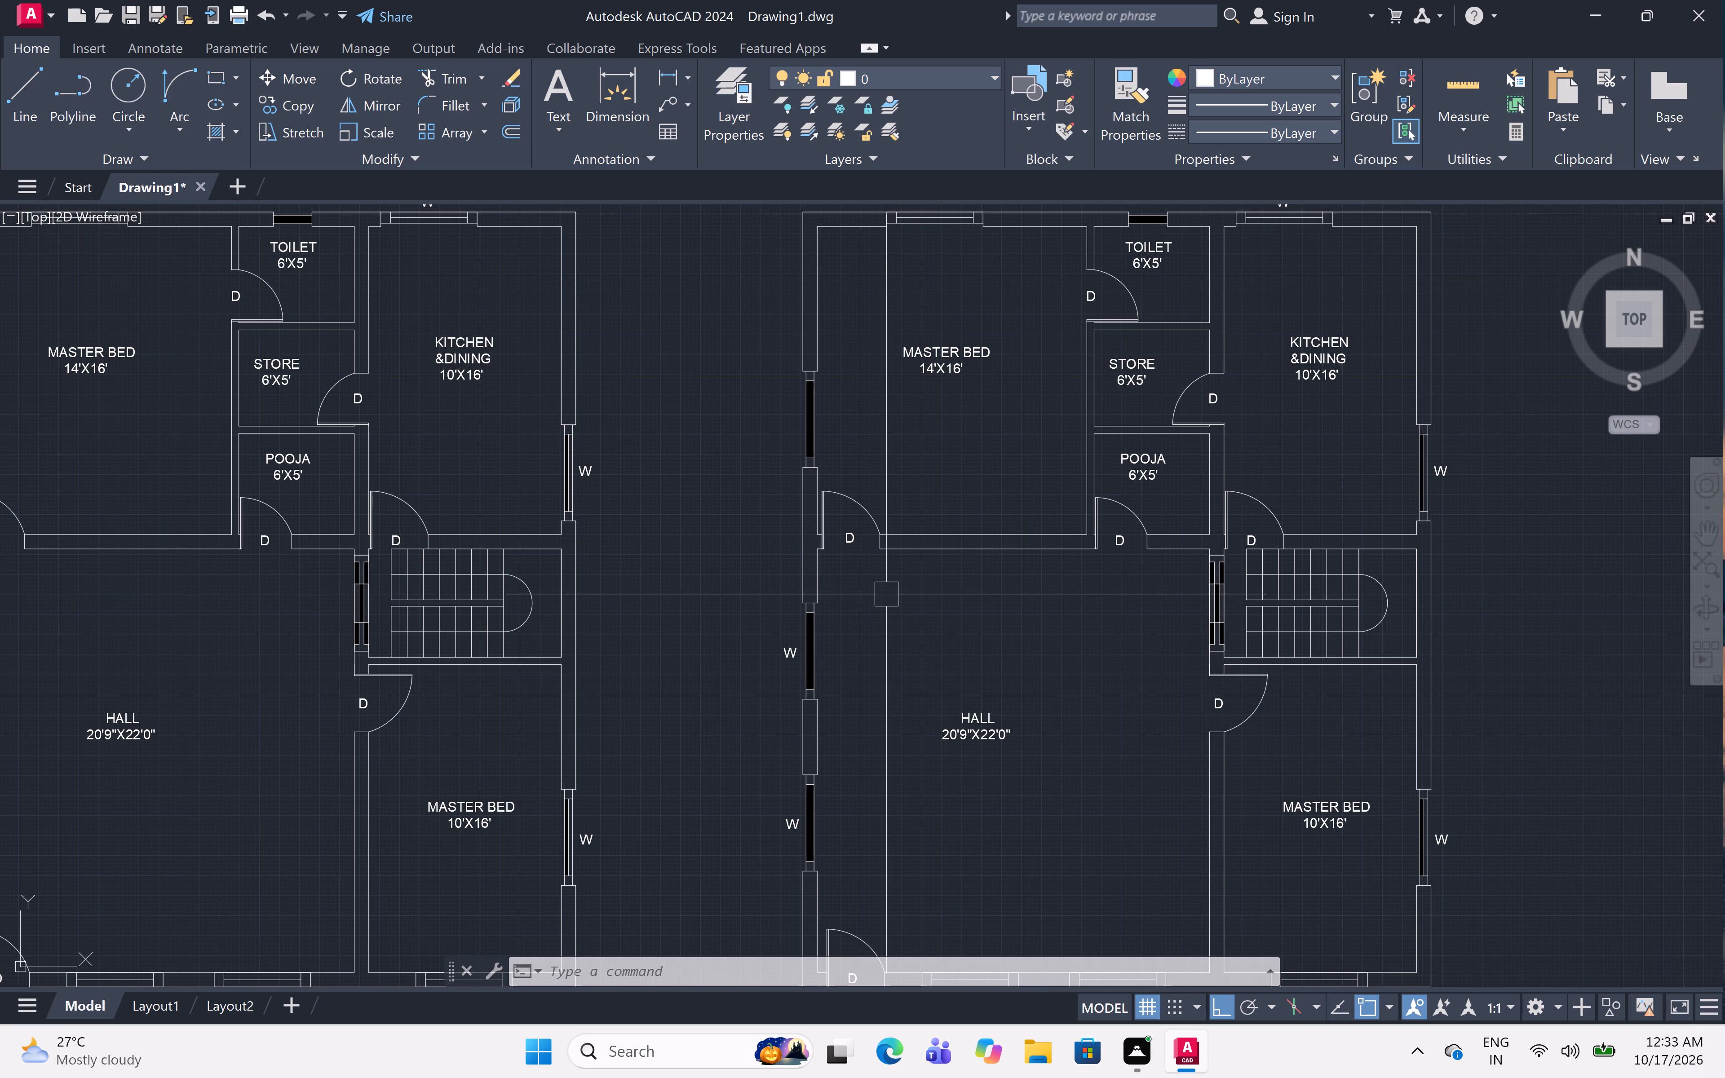
scroll(818, 395, "up", 4)
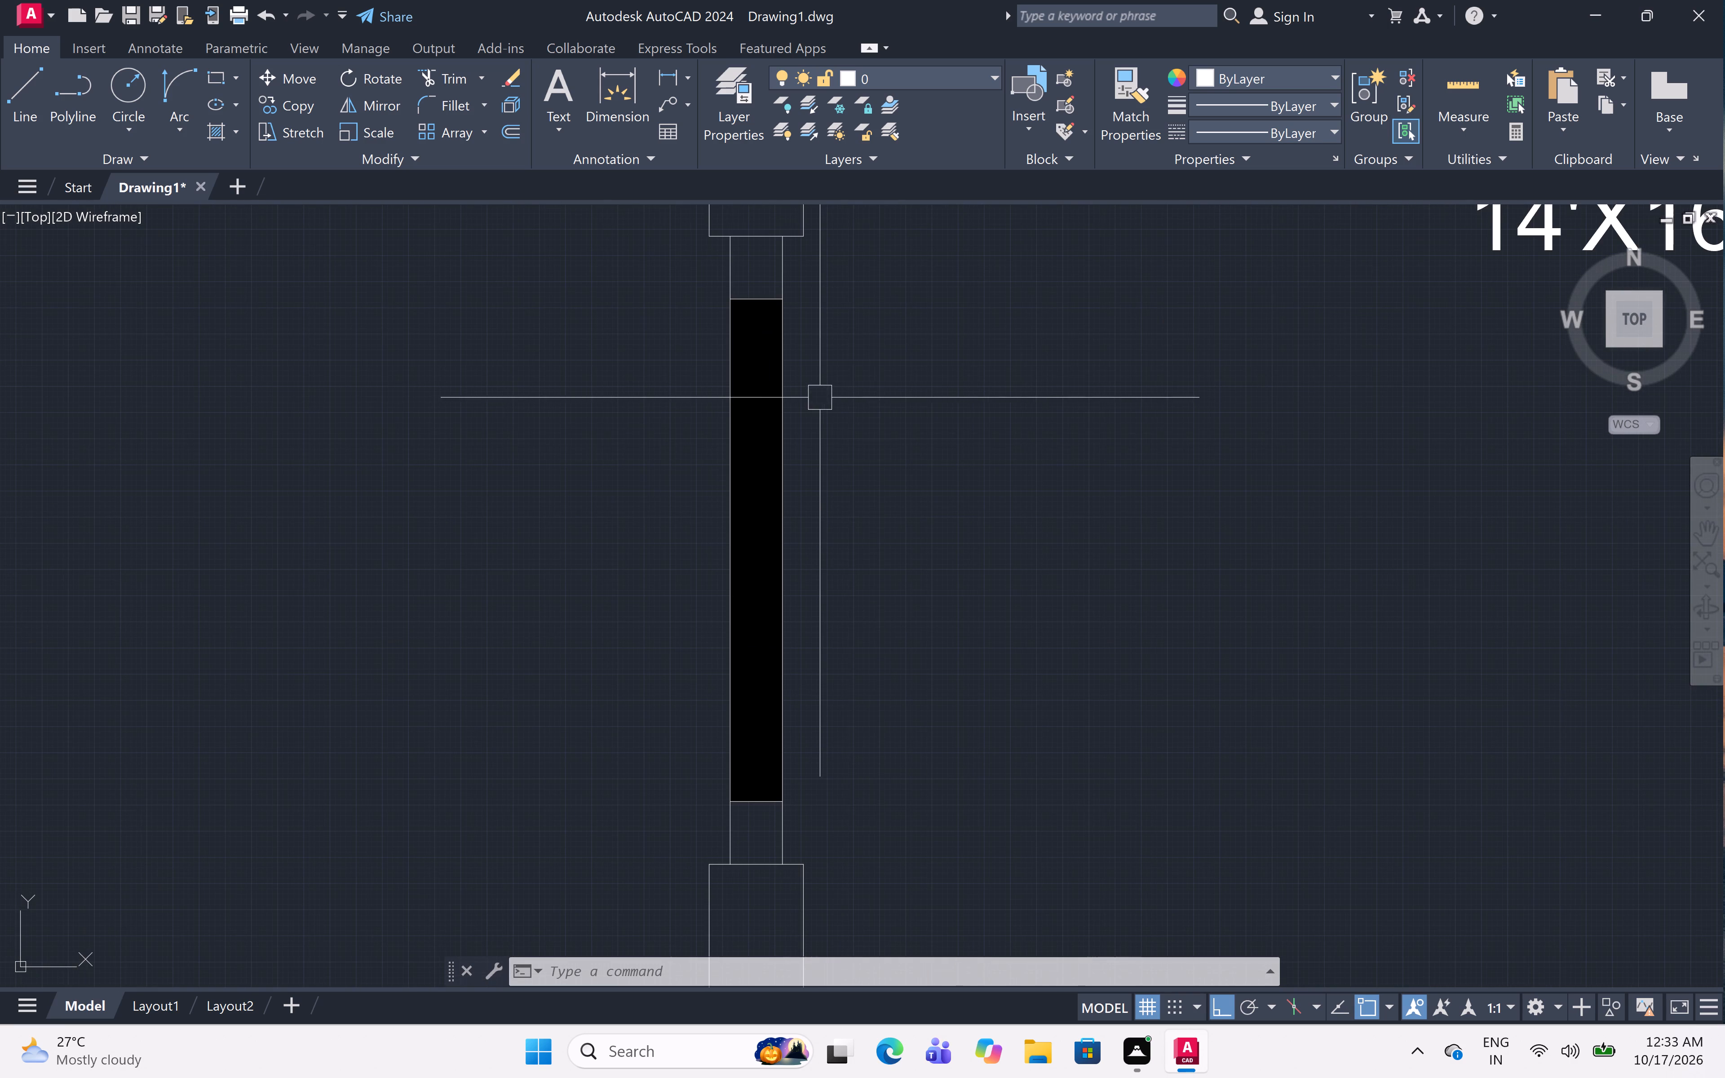
type("TR")
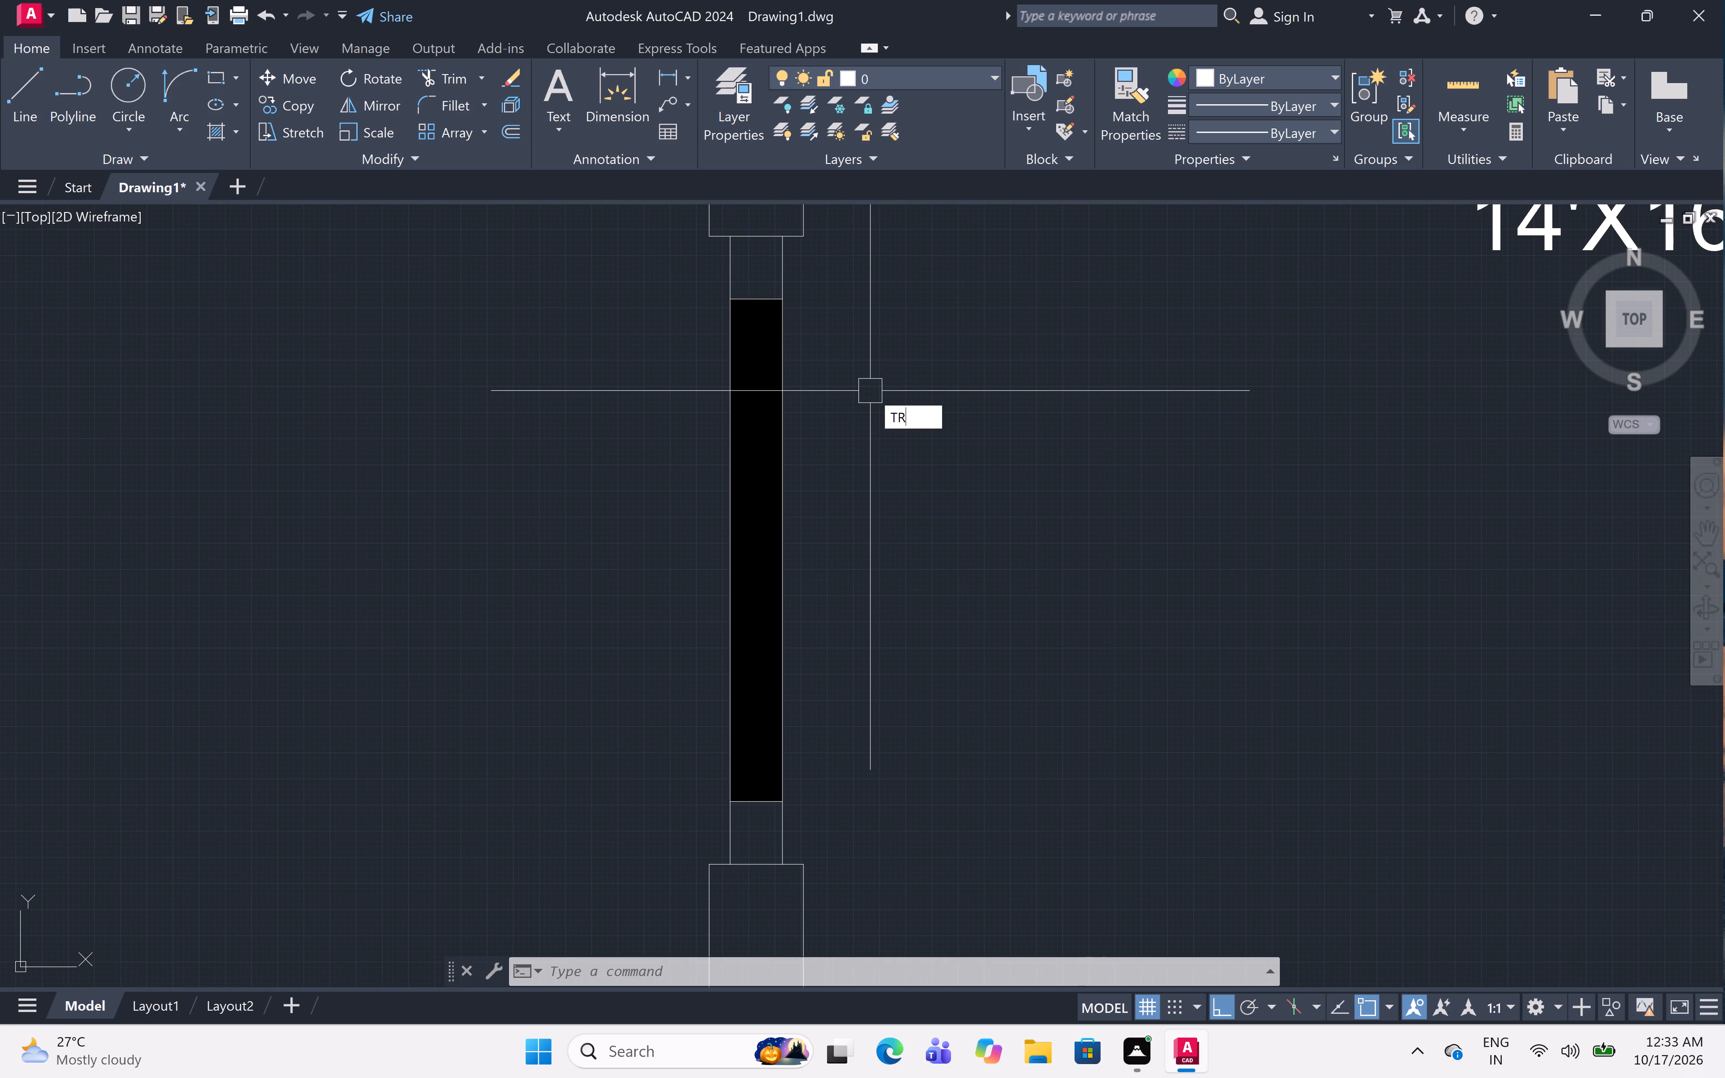
key("space")
left_click(751, 521)
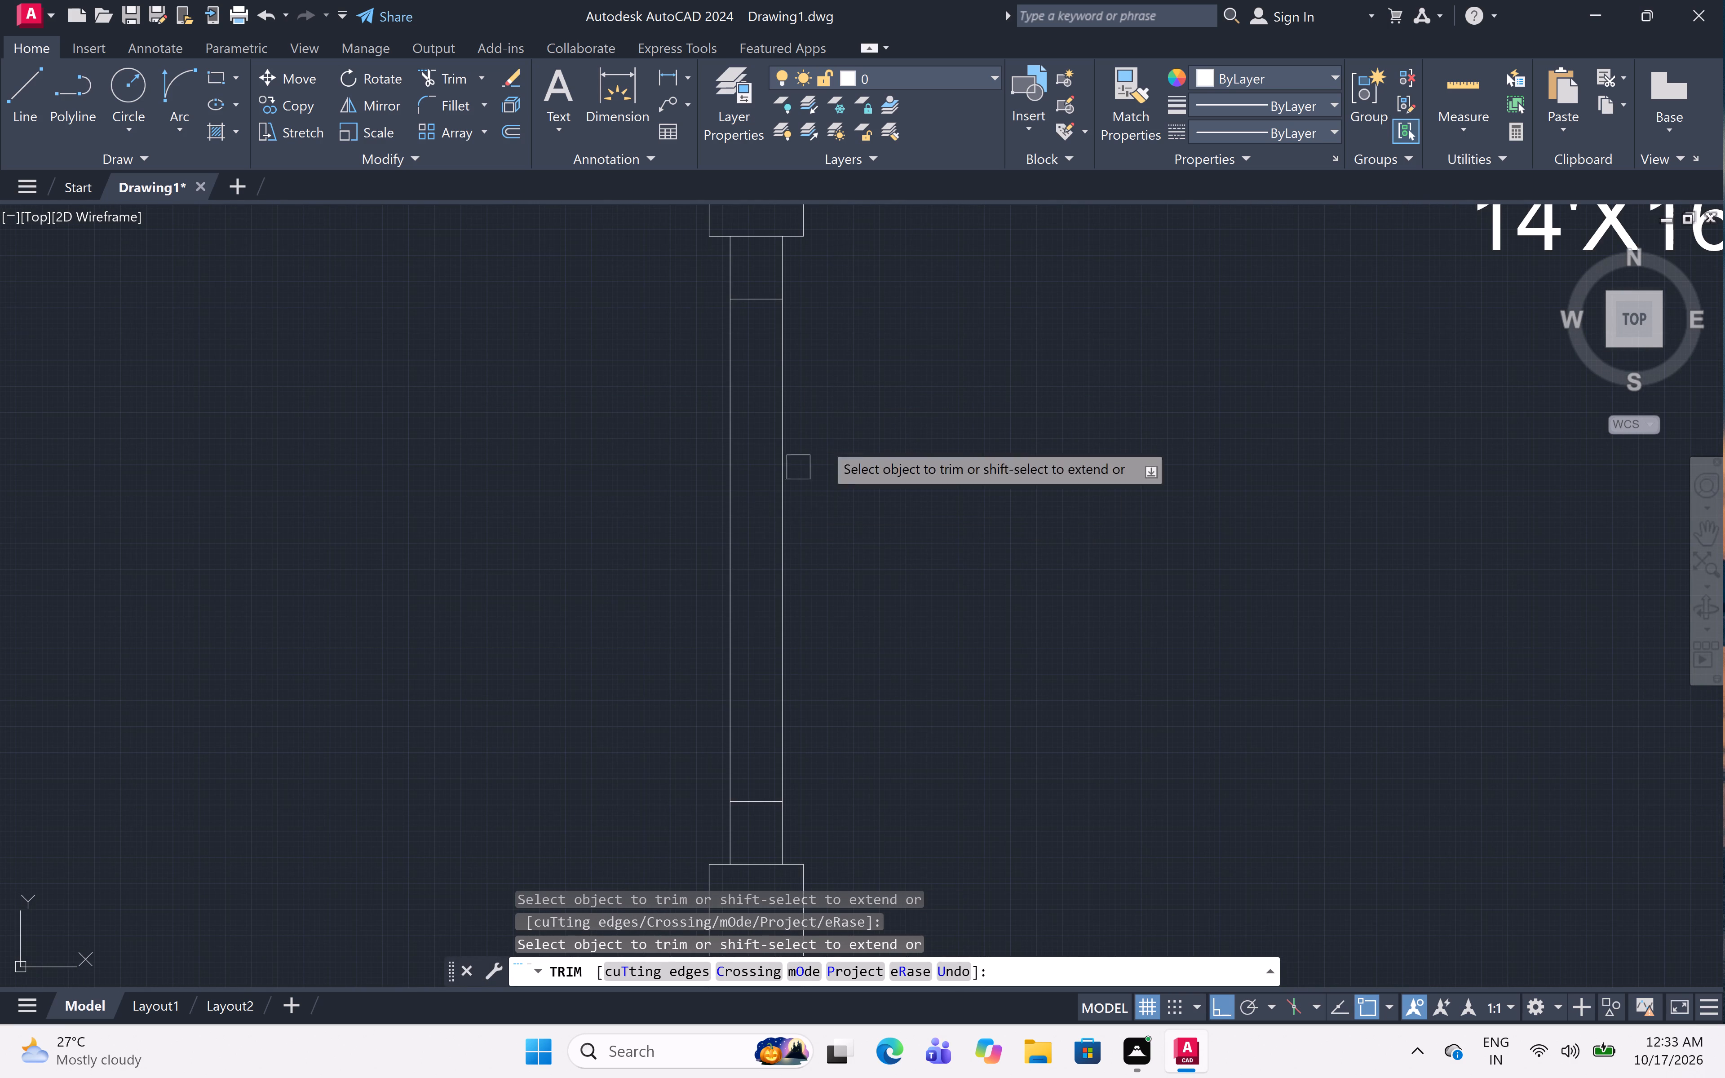
scroll(848, 415, "down", 6)
scroll(838, 582, "up", 5)
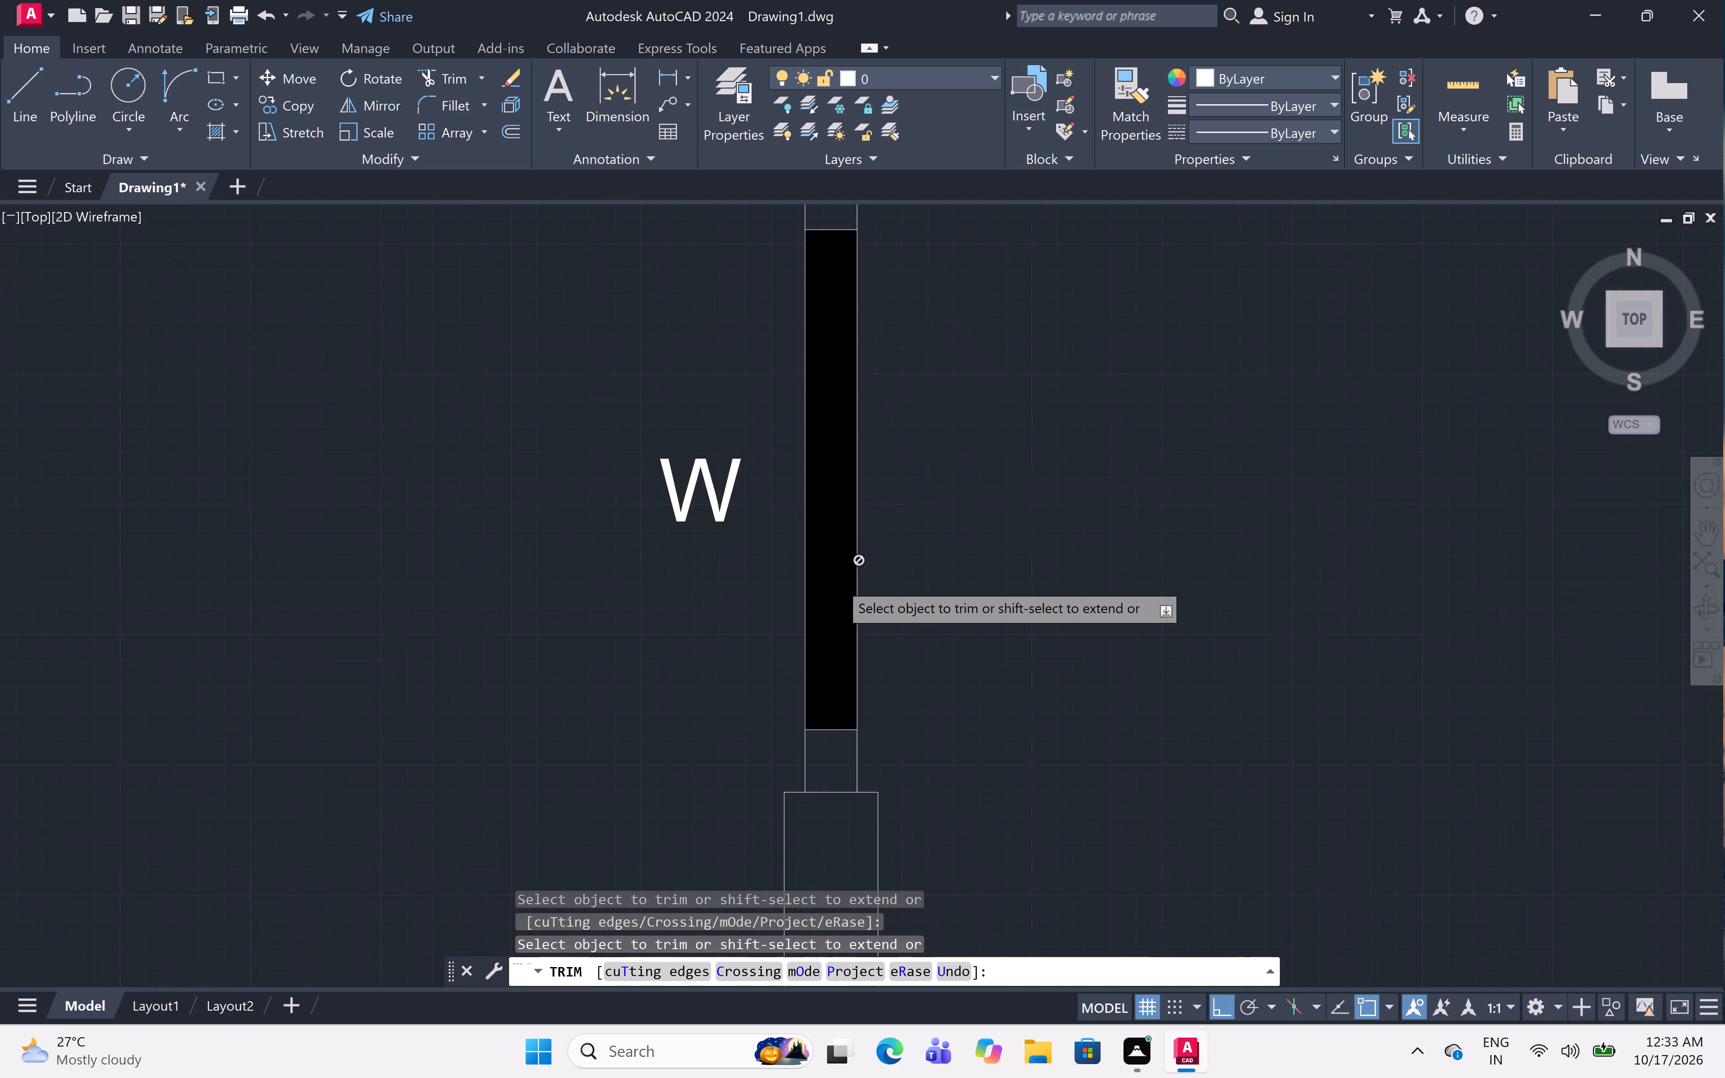
left_click(831, 566)
scroll(904, 468, "down", 5)
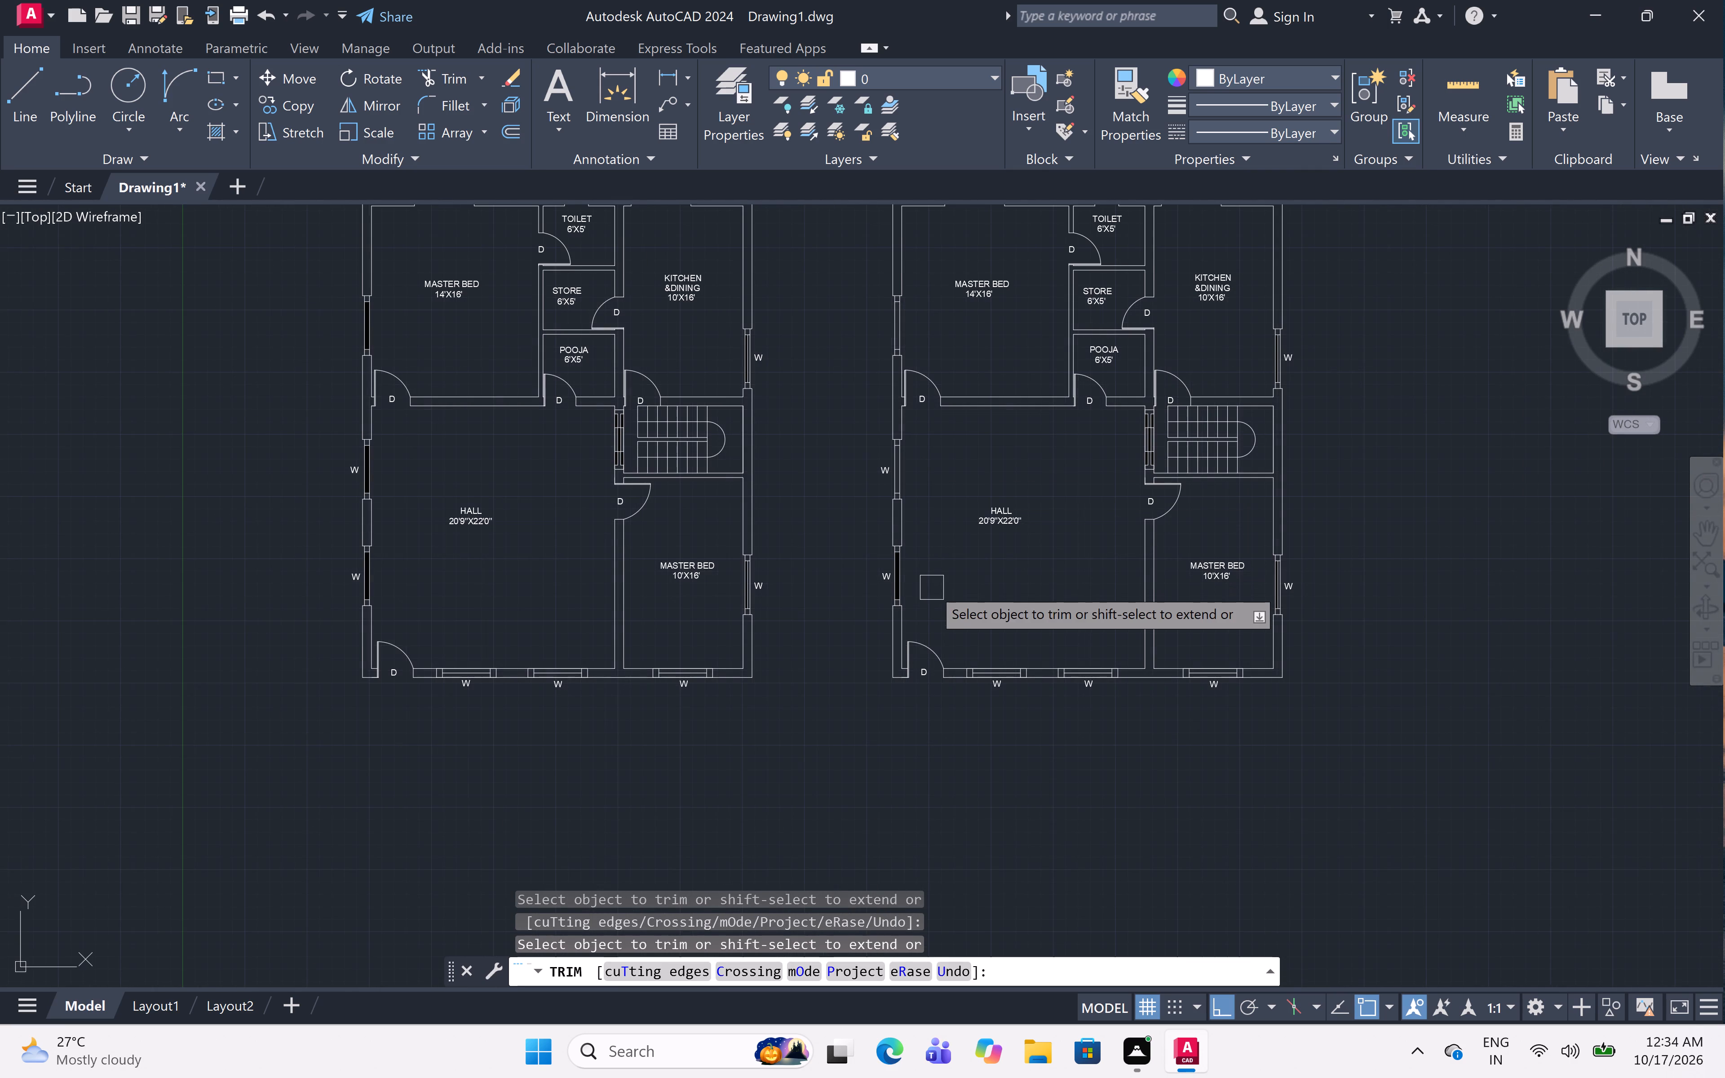
scroll(901, 583, "up", 5)
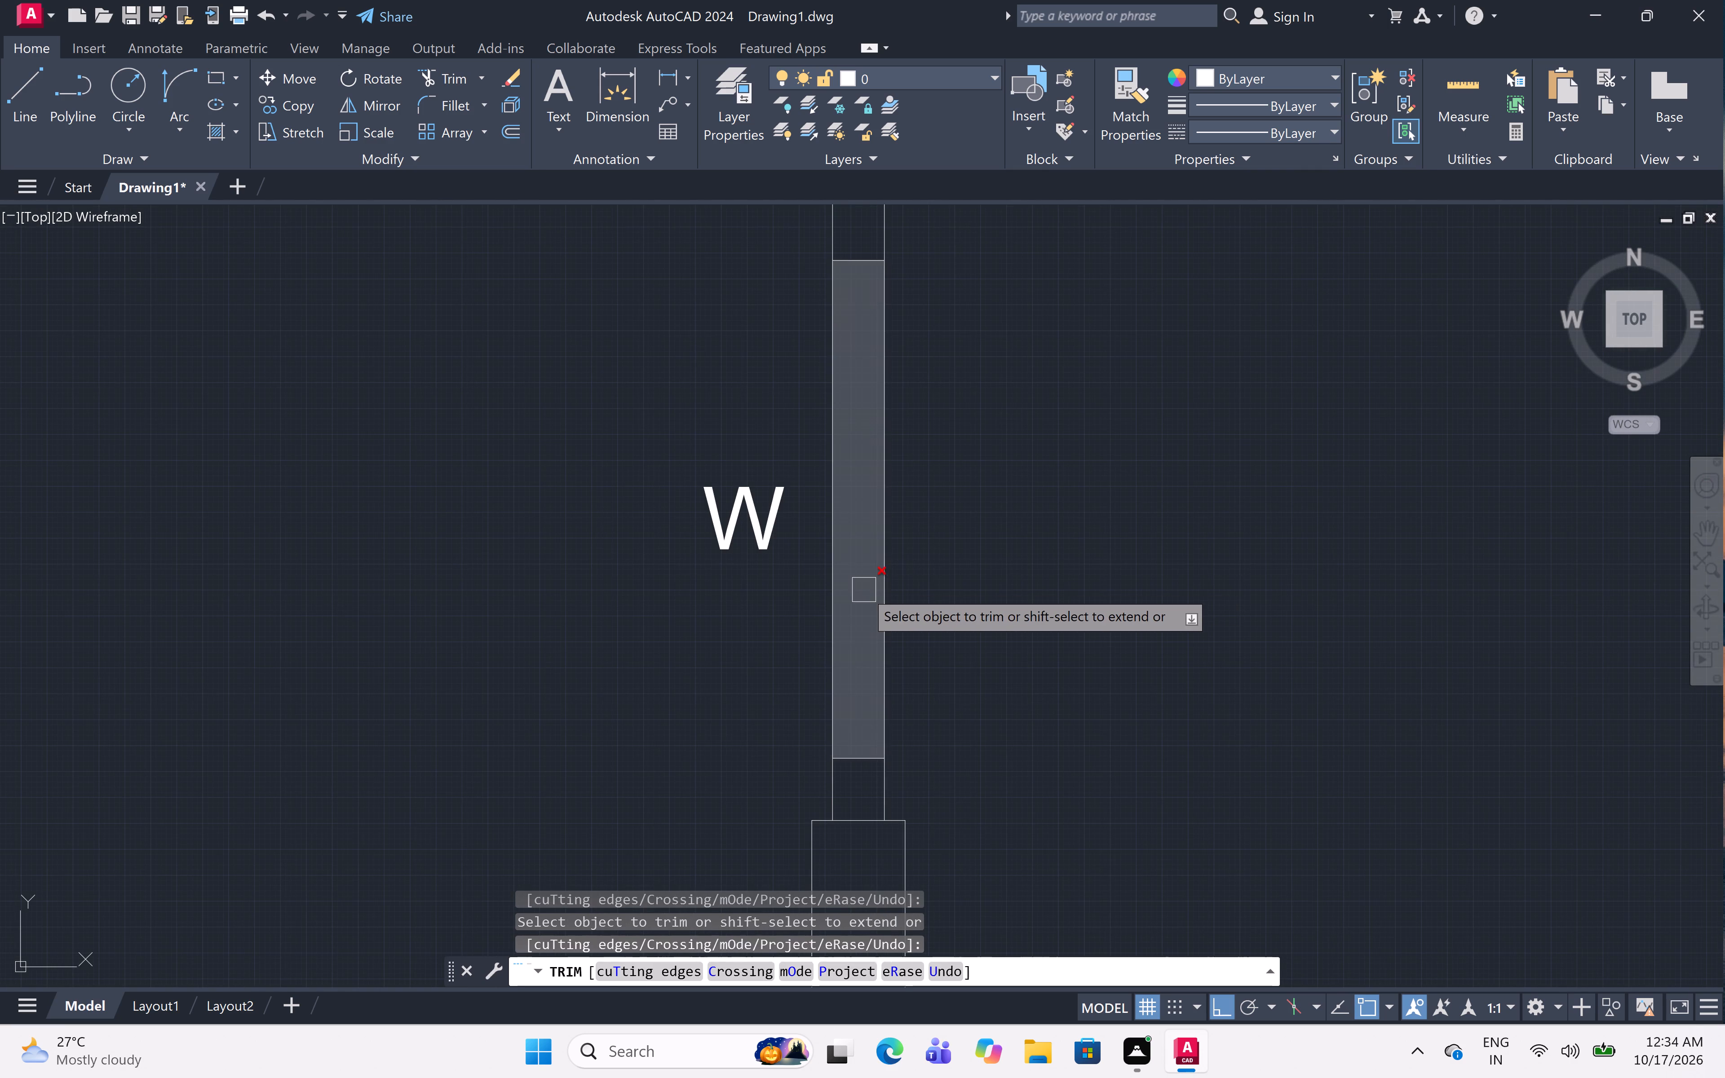
left_click(863, 589)
scroll(1010, 522, "down", 3)
key("Escape")
scroll(1011, 517, "down", 2)
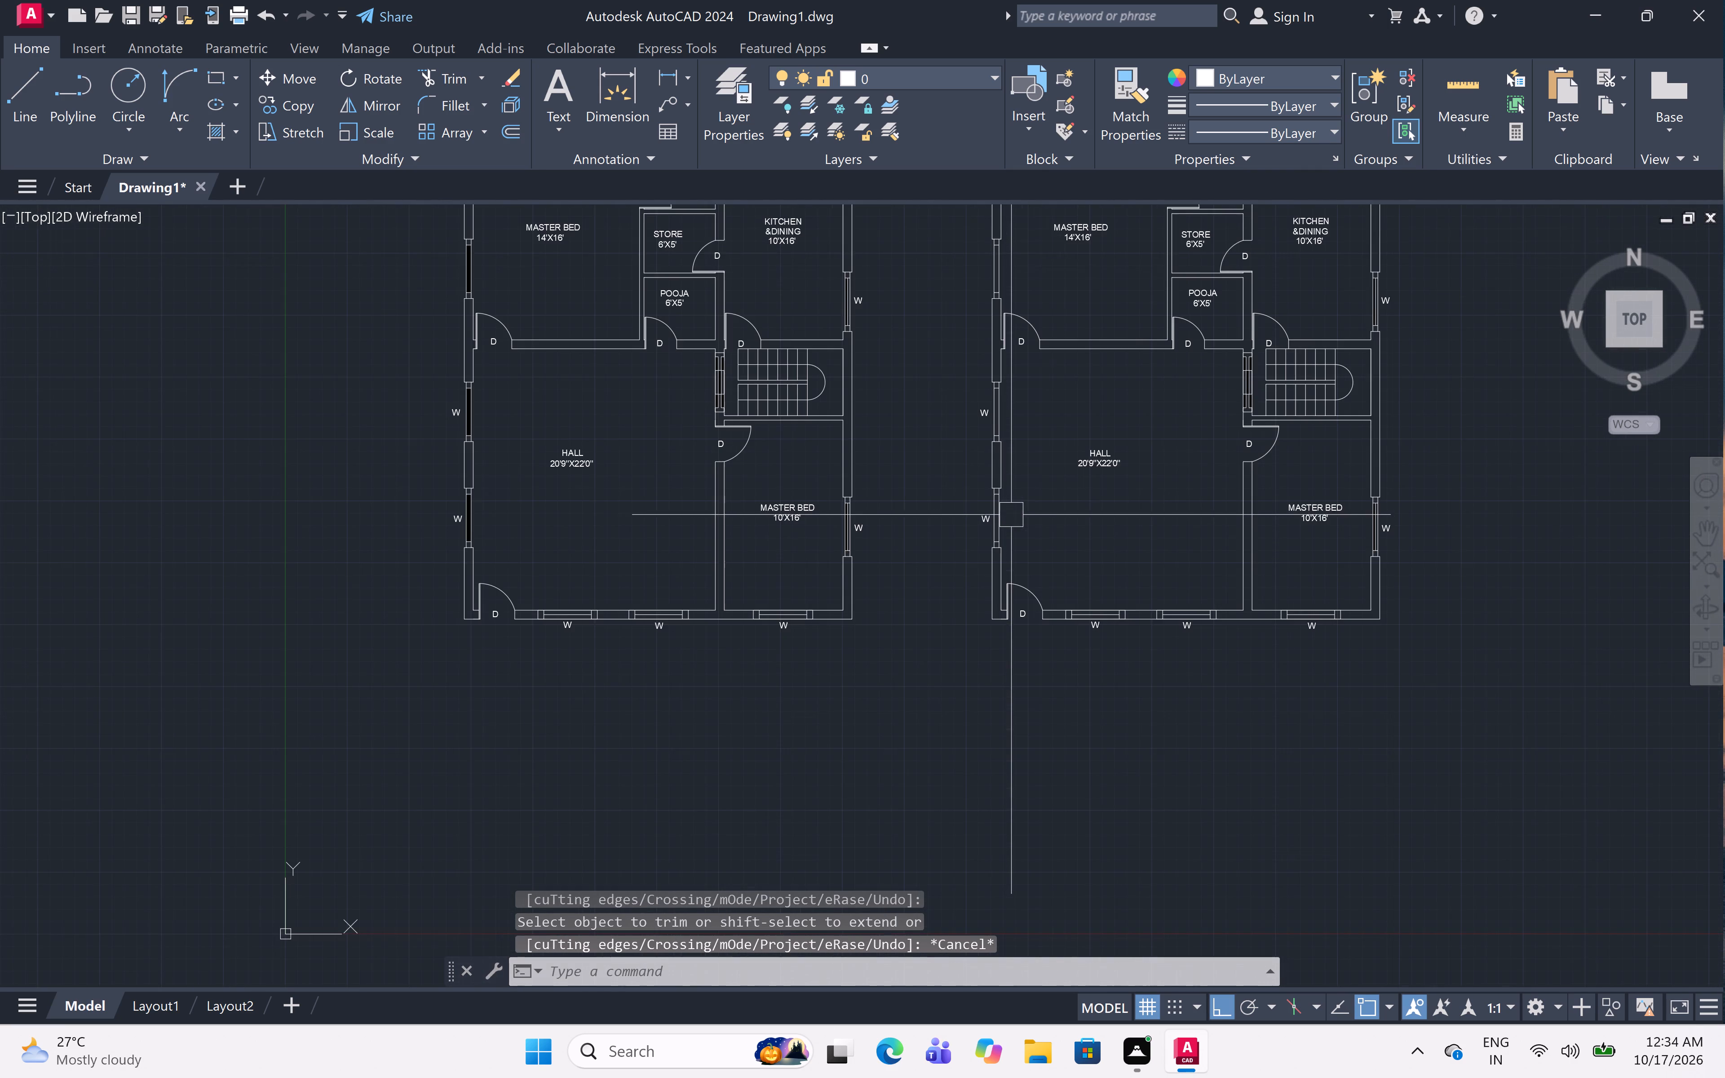
Draw a vertical centre line between the inner crossbars of the 14'X16' MASTER BED's west window in the copied plan.
middle_click_drag(1011, 512, 988, 634)
scroll(973, 338, "up", 2)
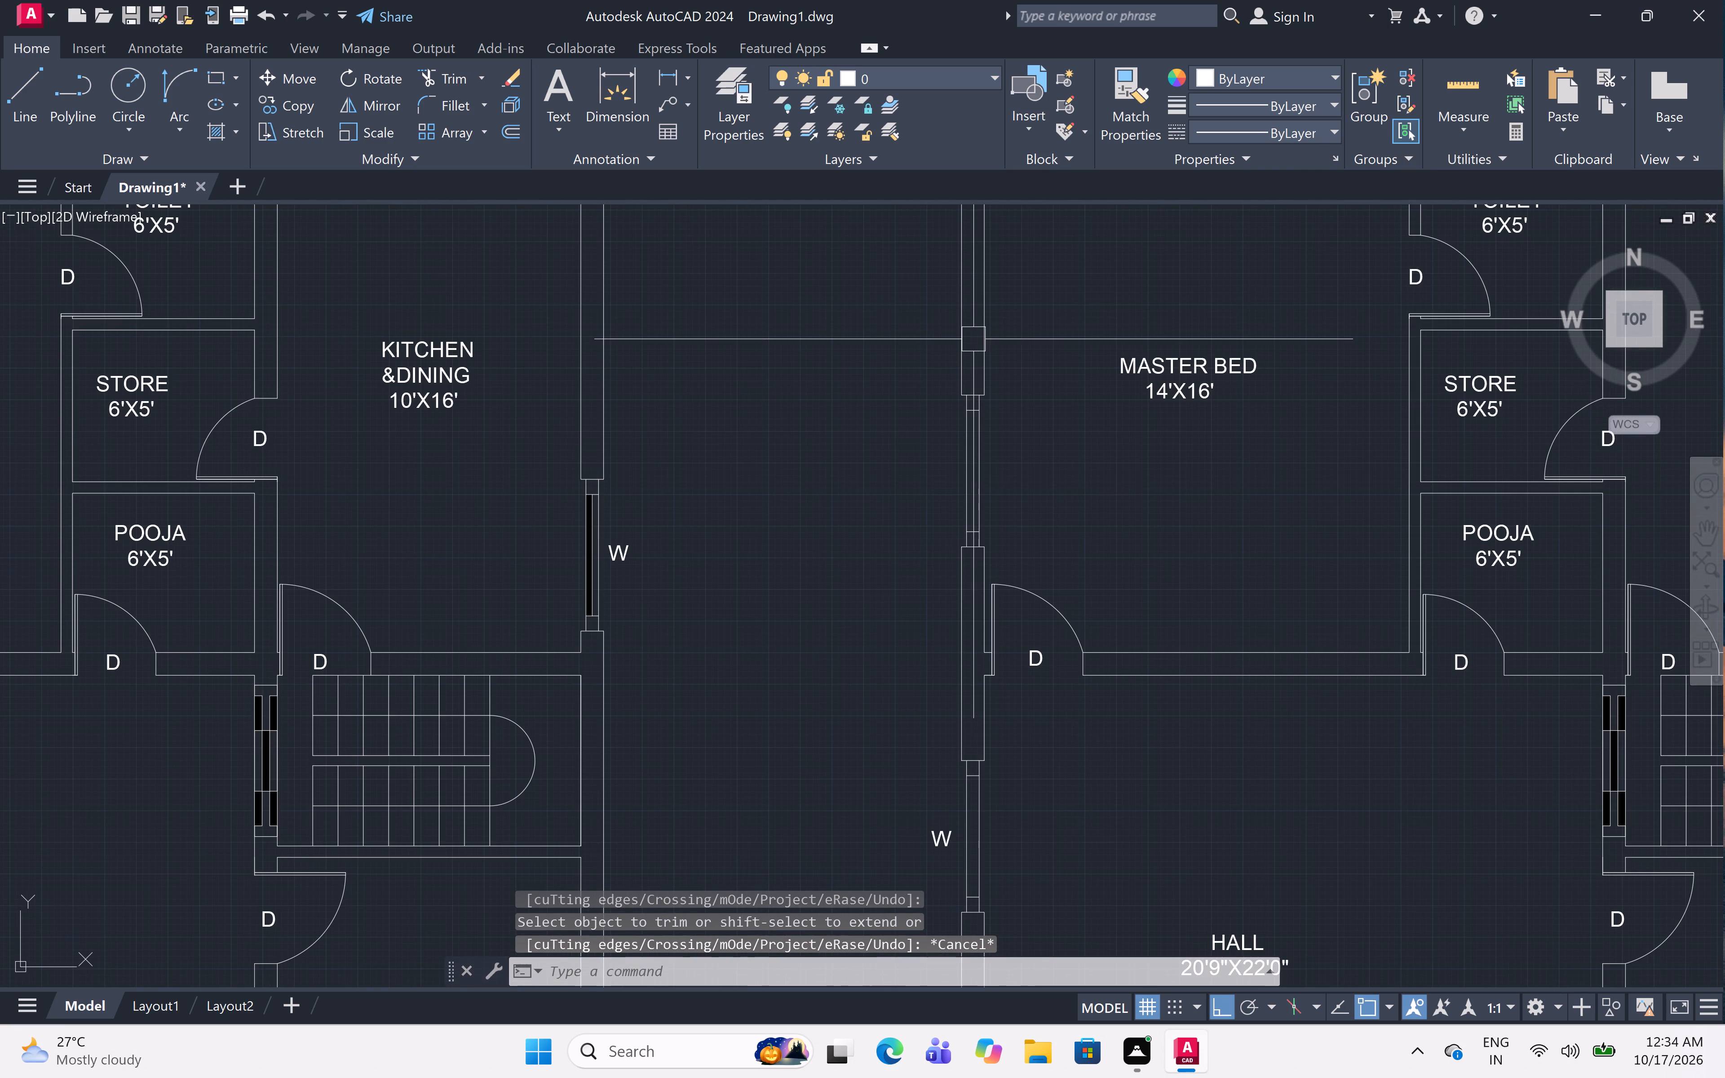
type("L")
key("space")
scroll(962, 414, "up", 2)
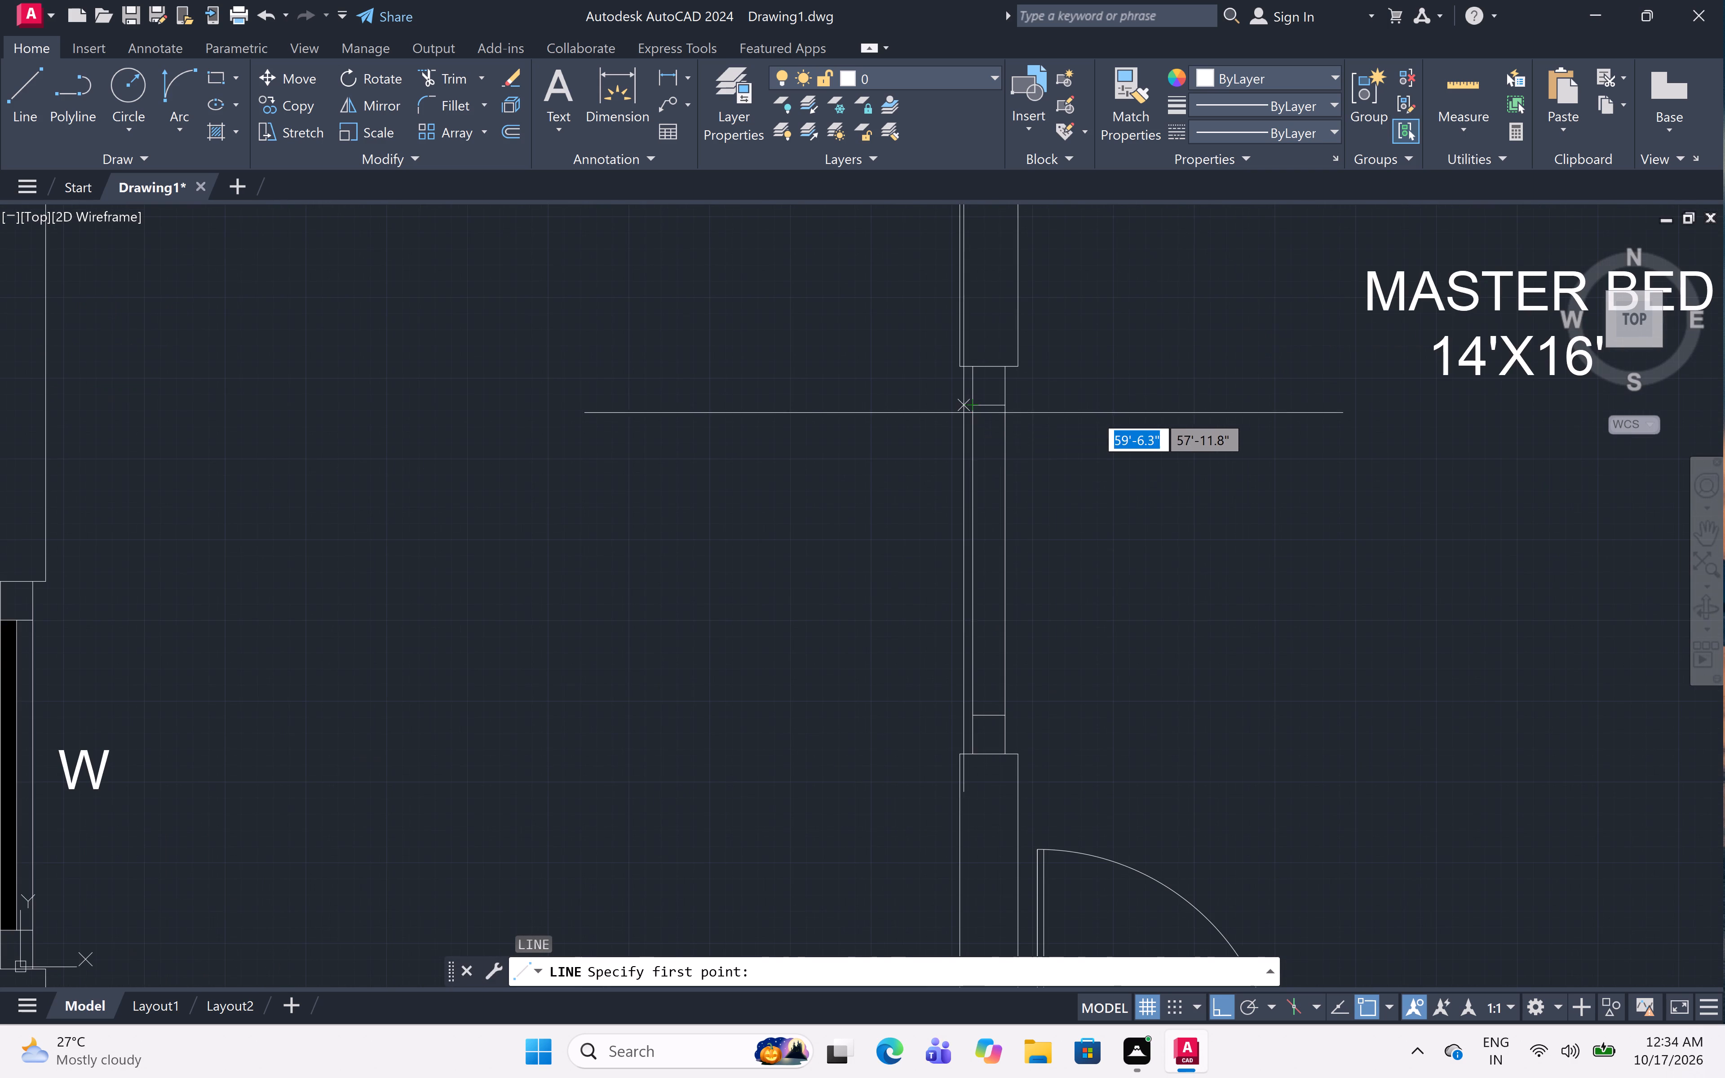
left_click(989, 404)
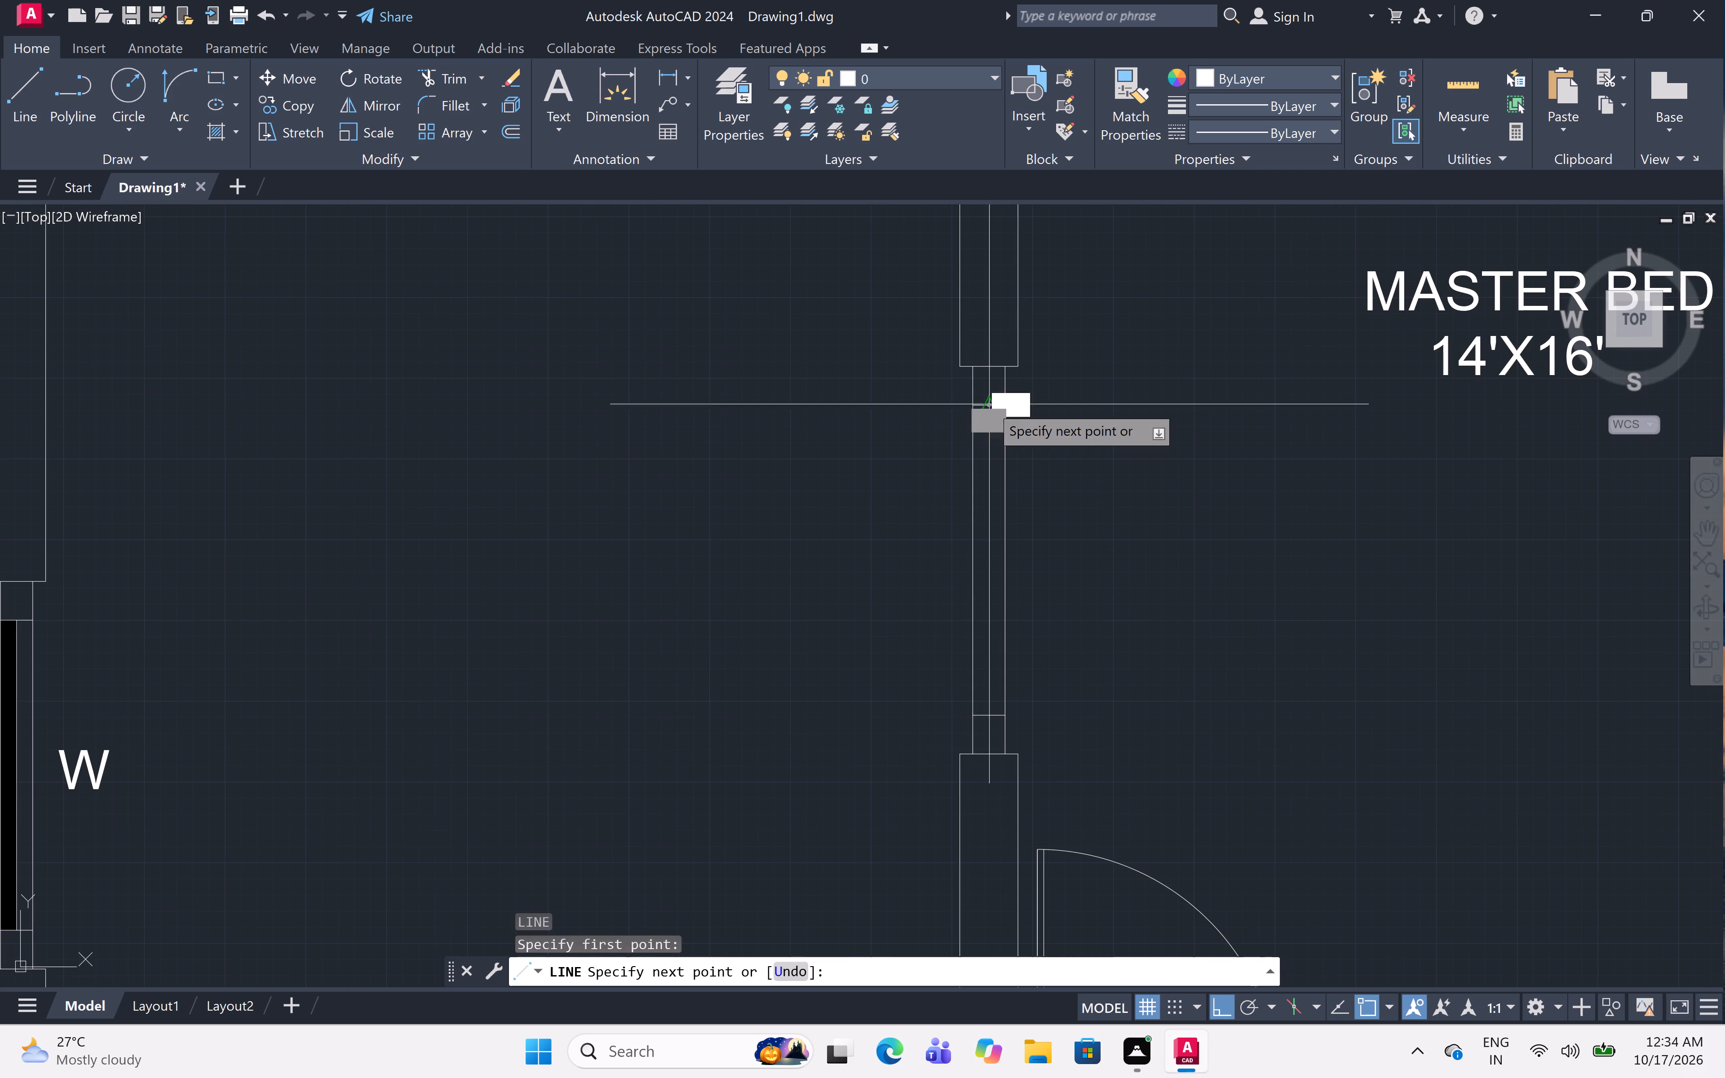
left_click(995, 712)
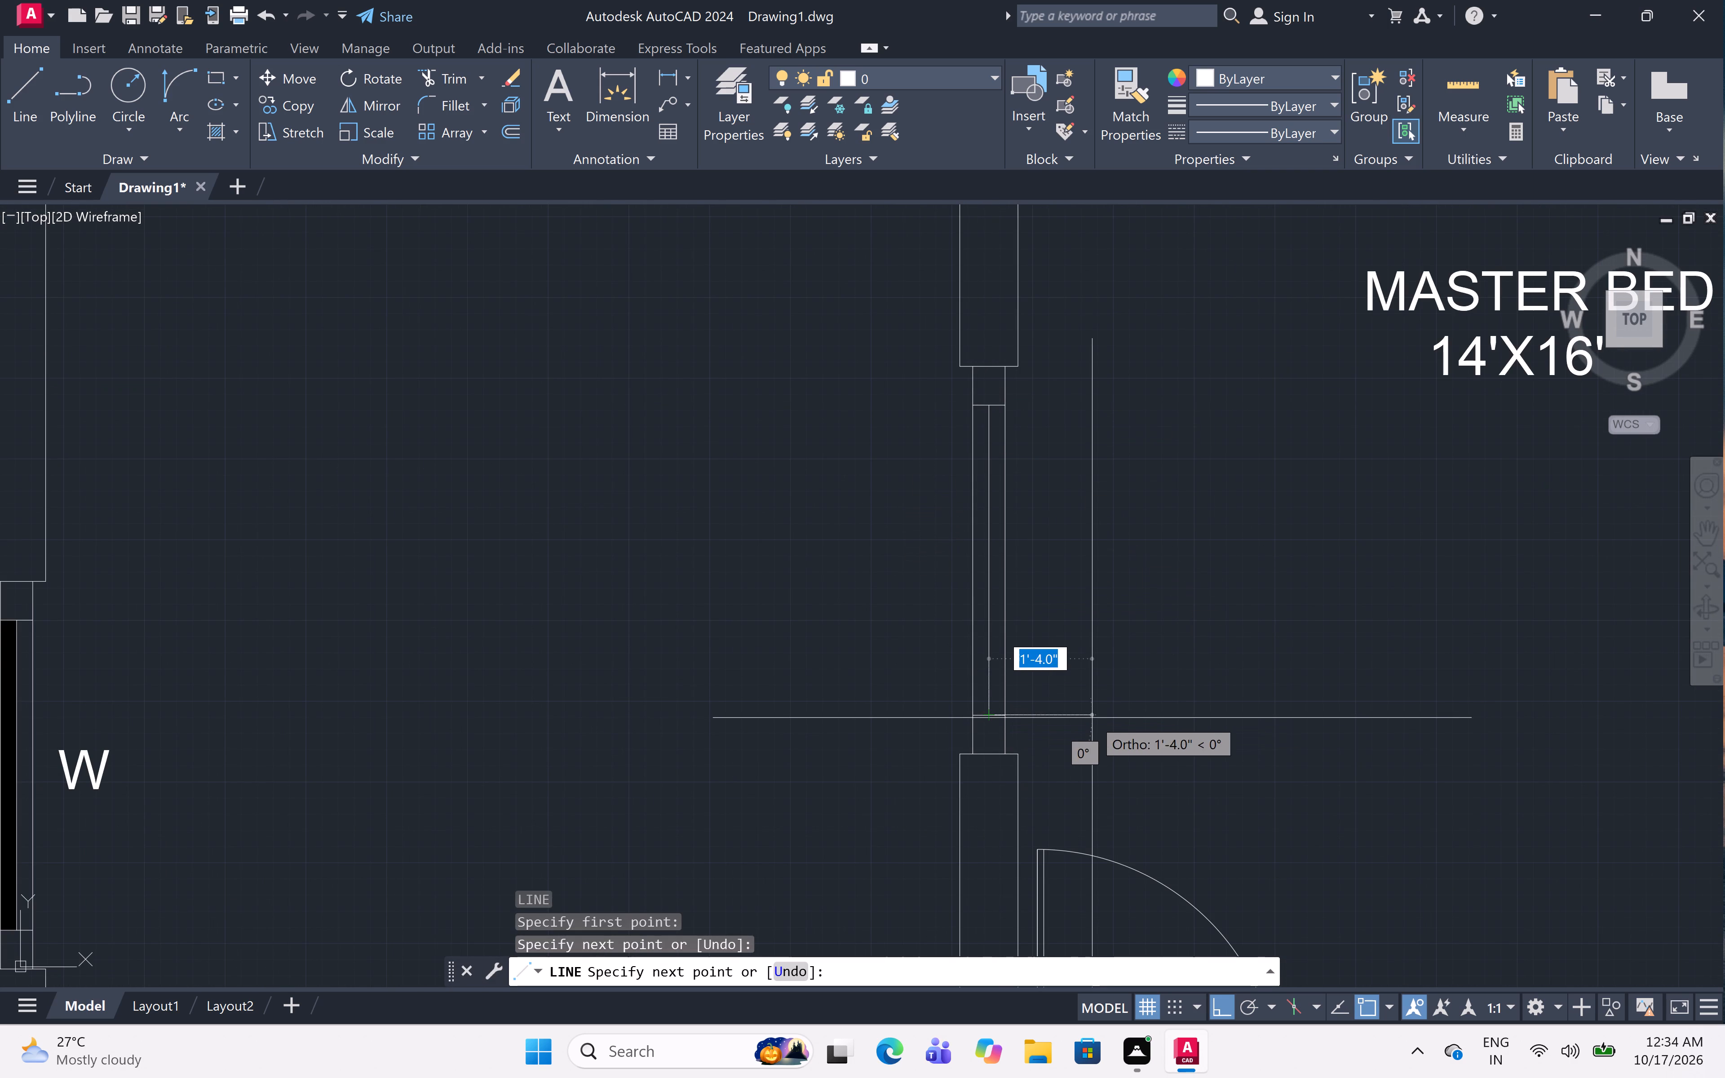
key("space")
Draw a vertical centre line between the inner crossbars of the HALL's upper west window in the copied plan.
scroll(1102, 627, "down", 5)
scroll(1094, 723, "up", 5)
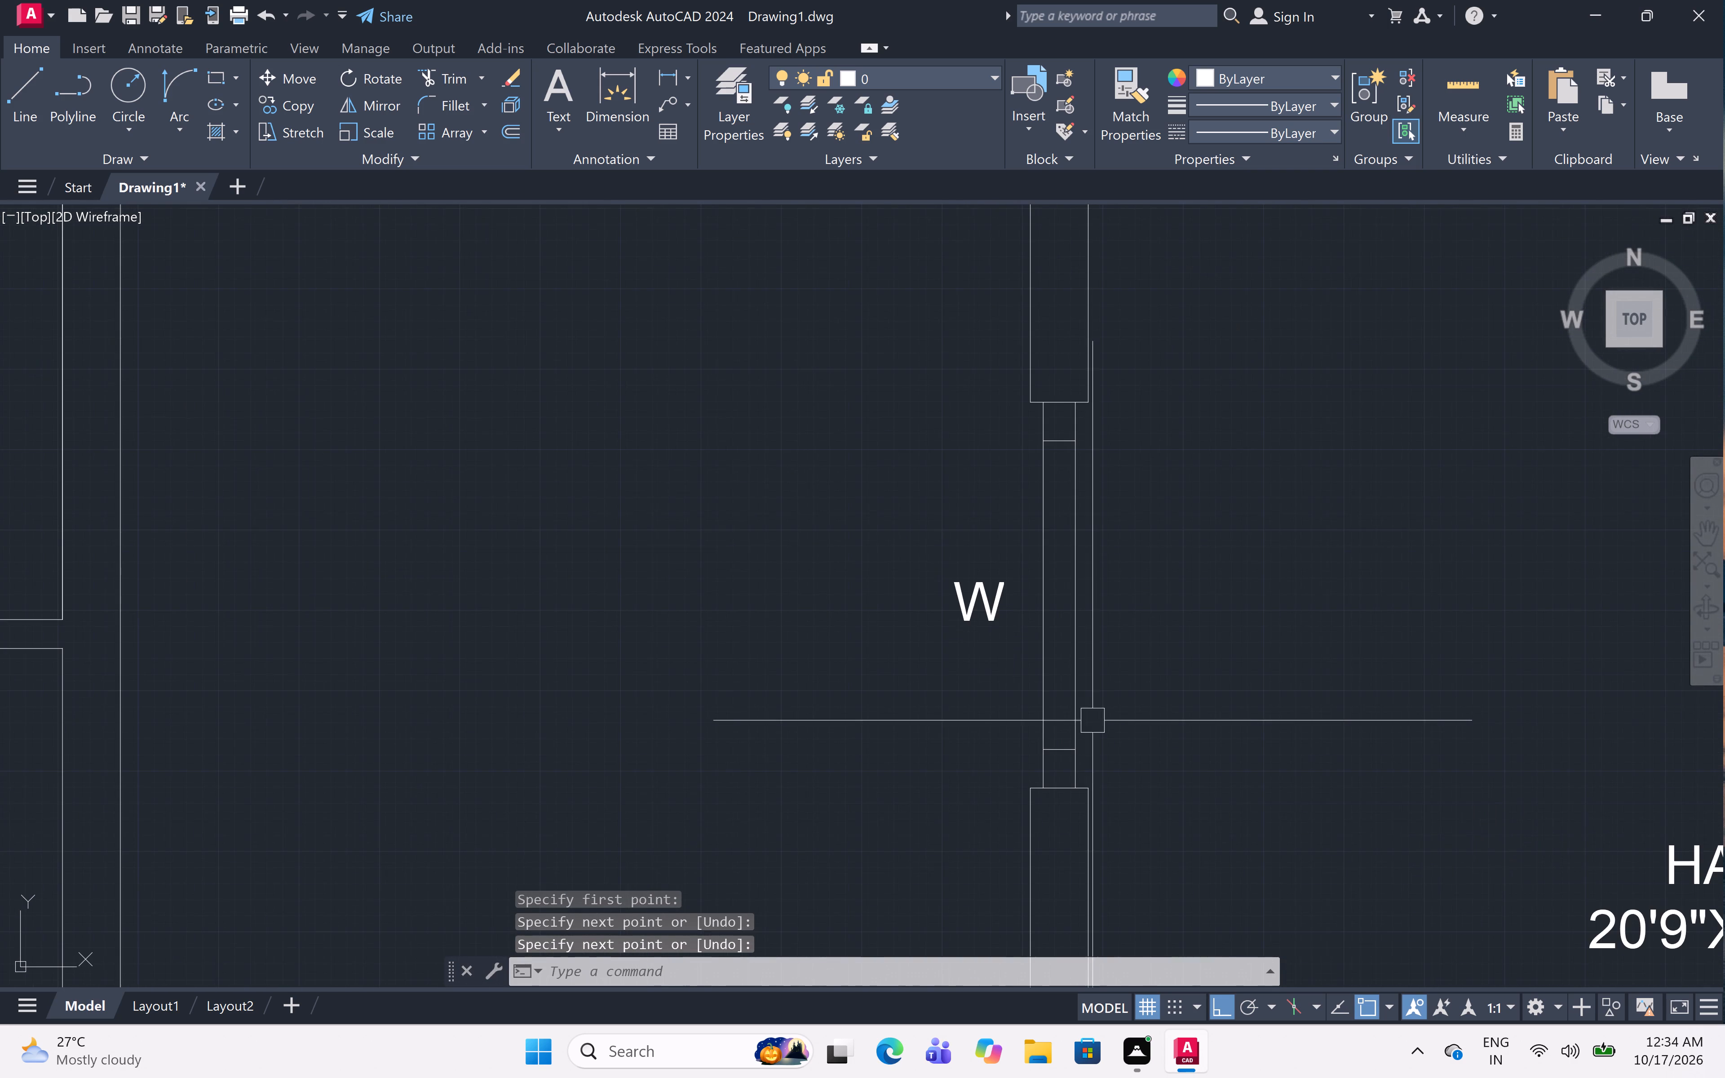
key("space")
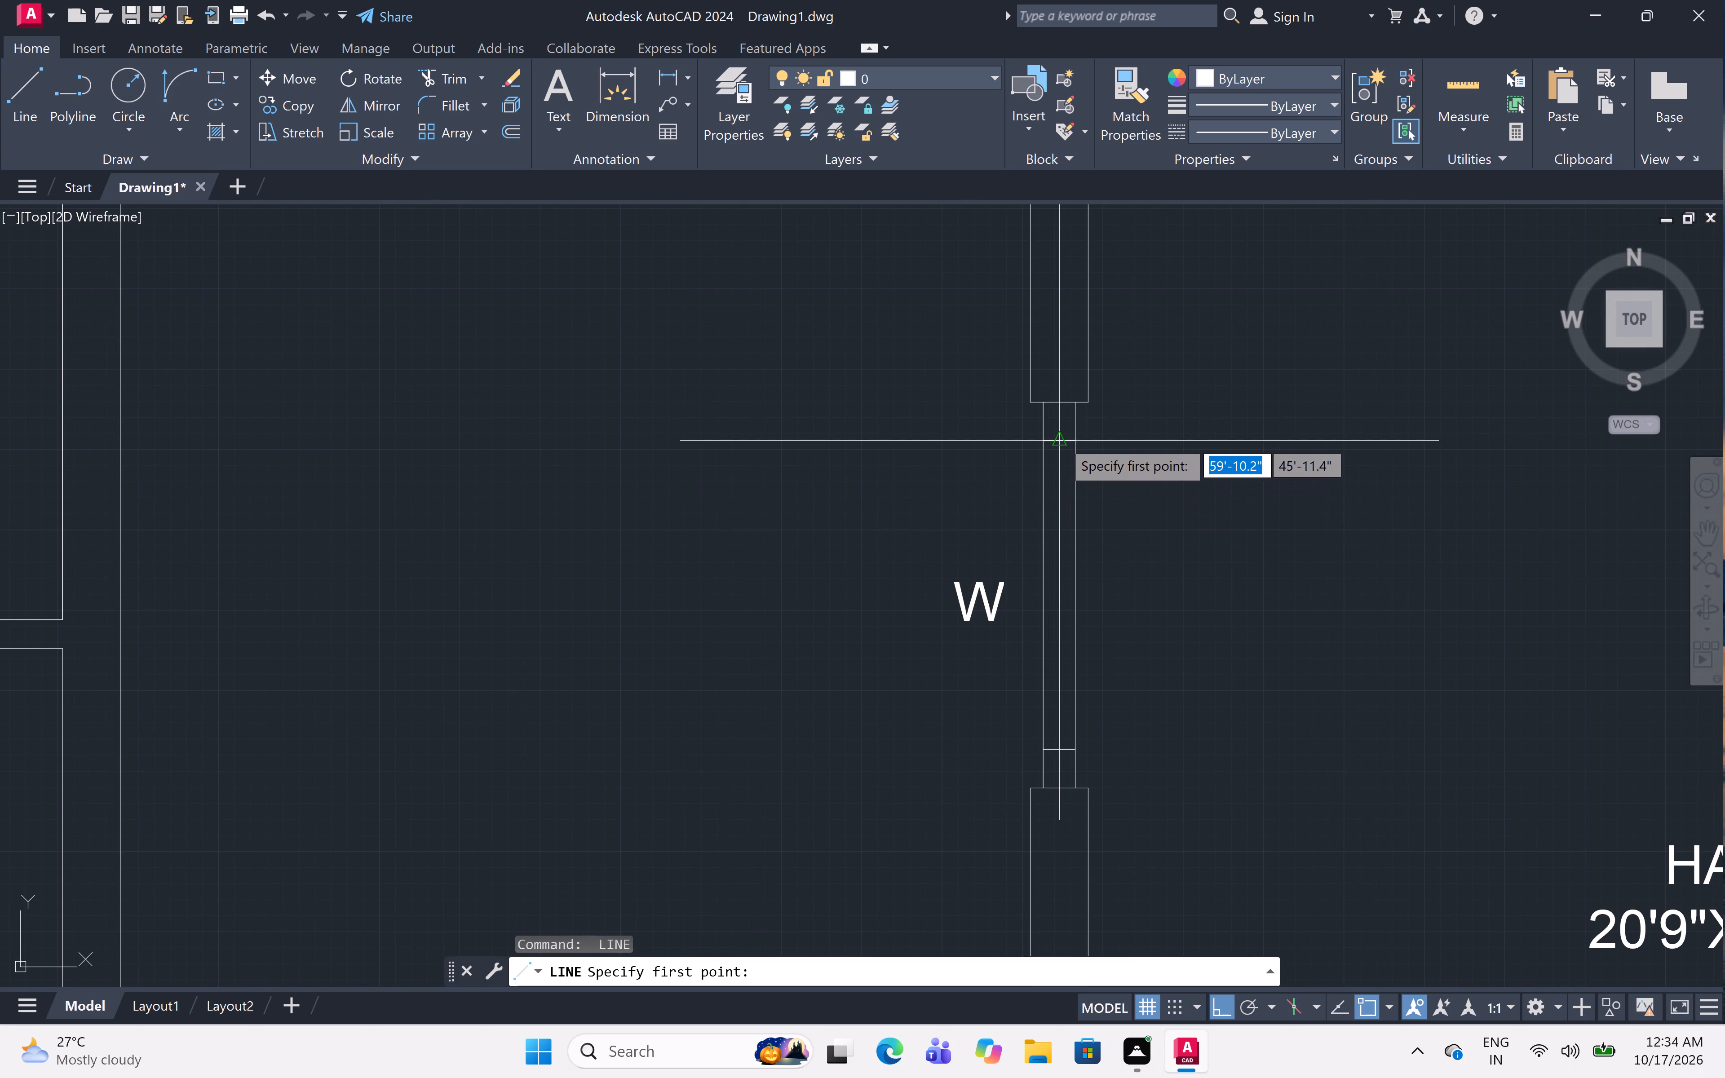
left_click(1061, 435)
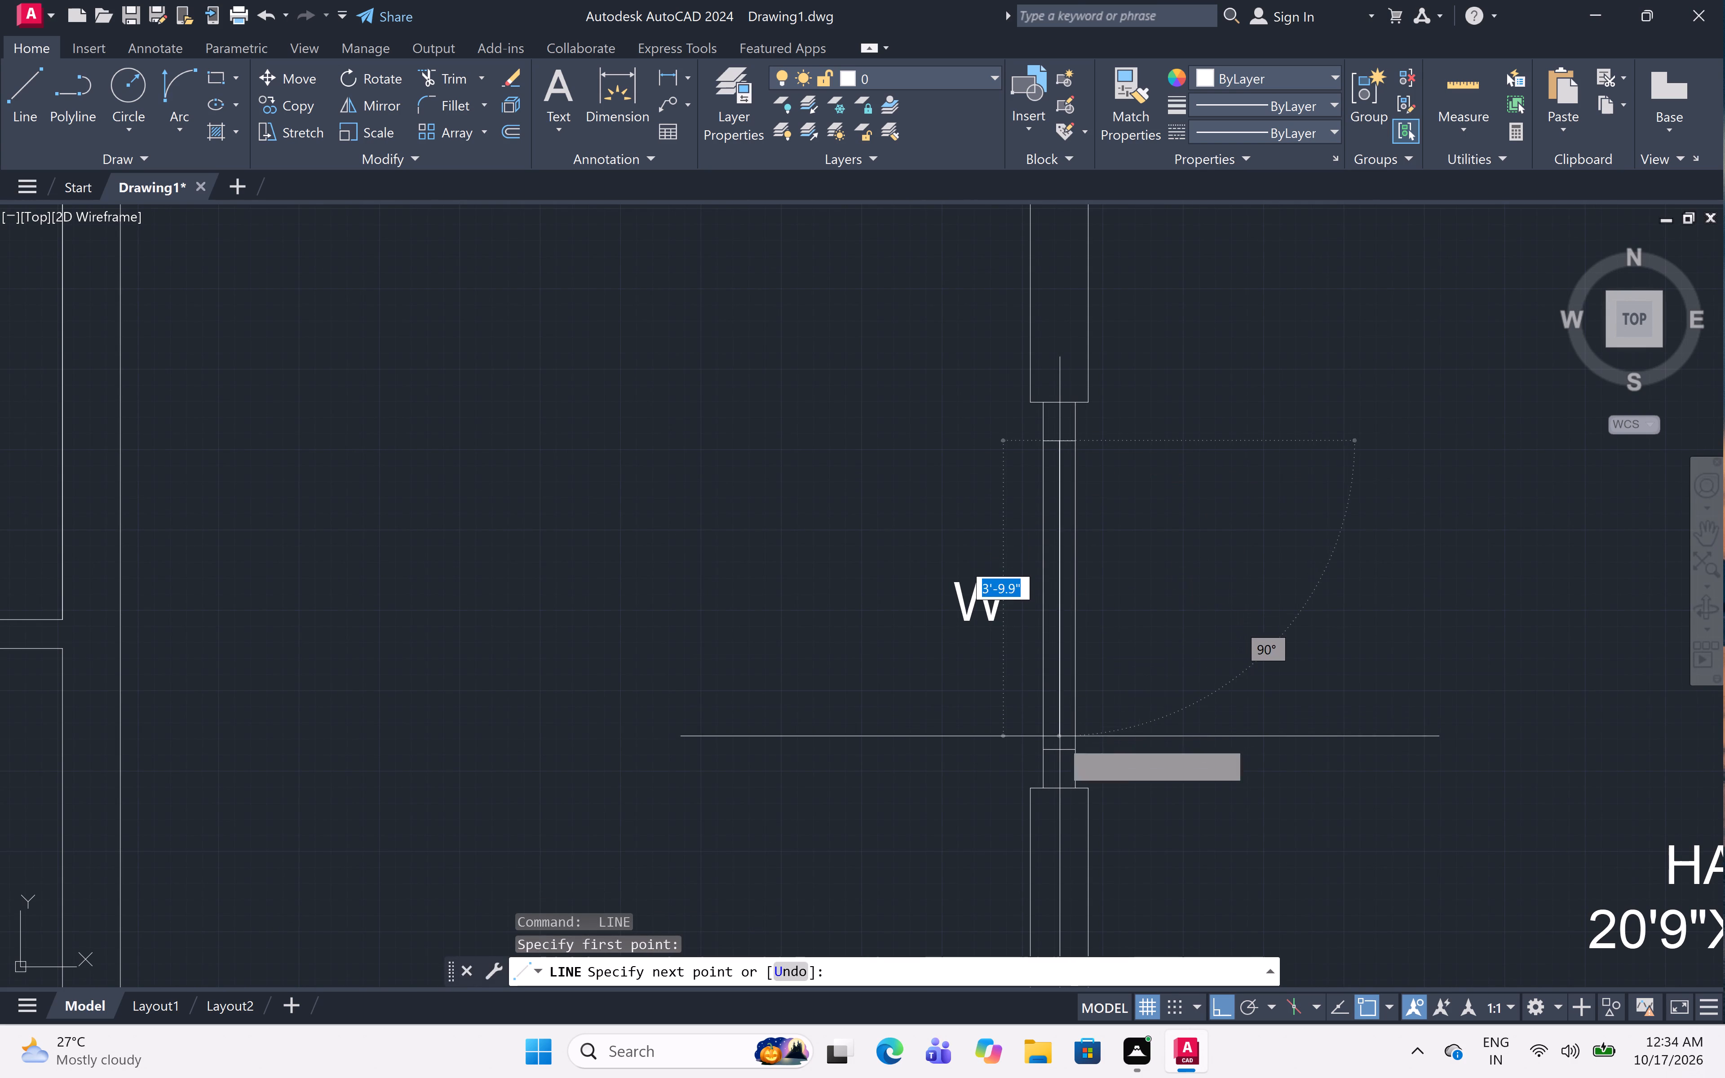
left_click(1060, 752)
key("space")
Draw a vertical centre line between the inner crossbars of the HALL's lower west window in the copied plan.
scroll(1096, 557, "down", 4)
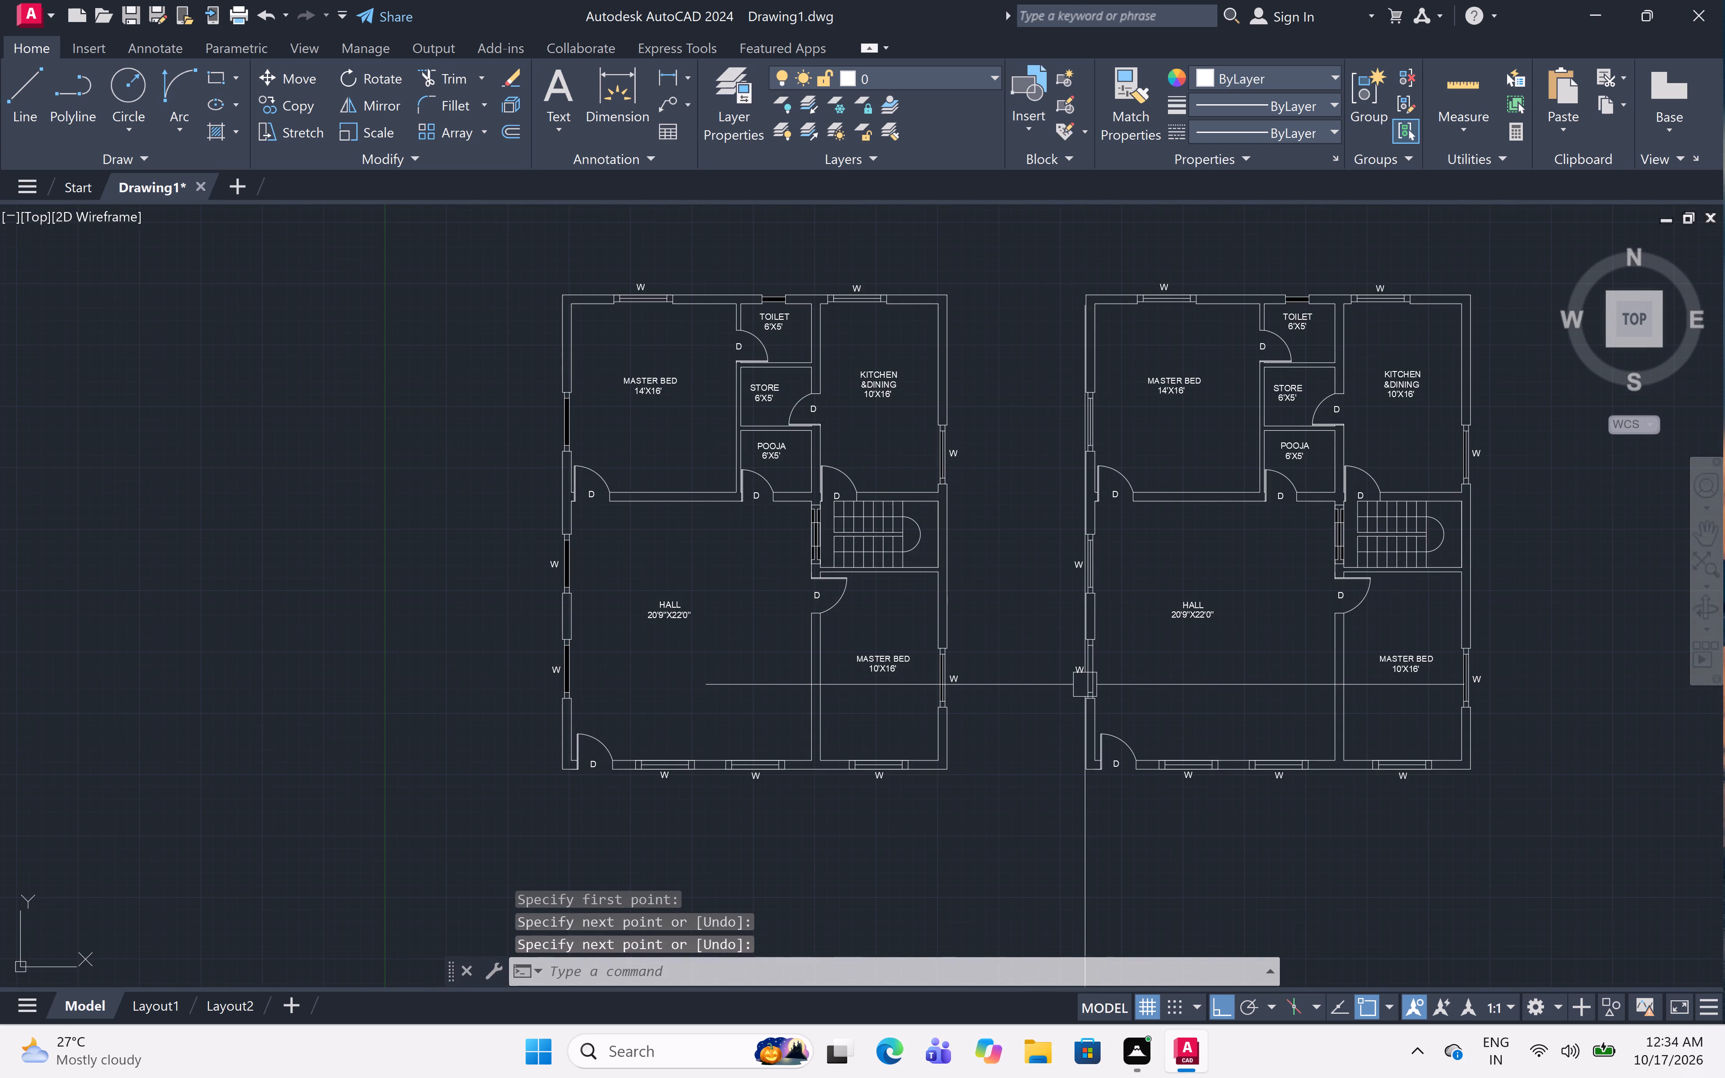
scroll(1092, 677, "up", 5)
key("space")
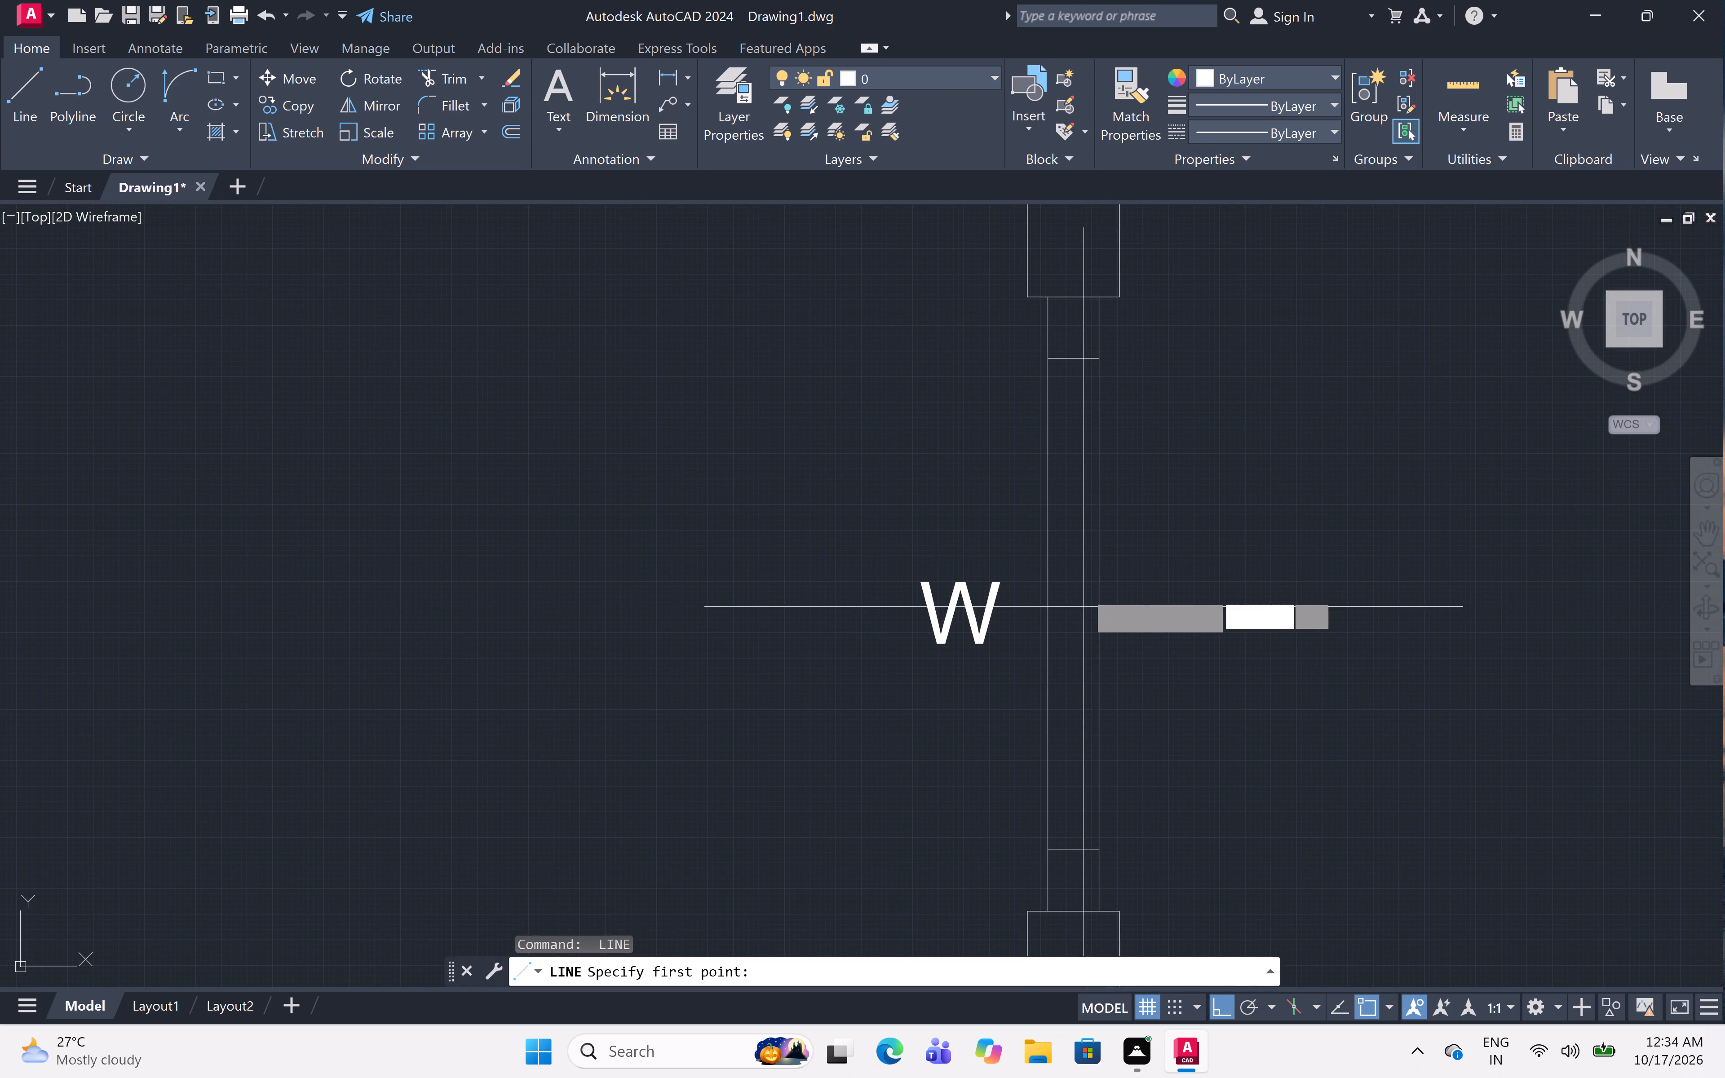
left_click(1074, 353)
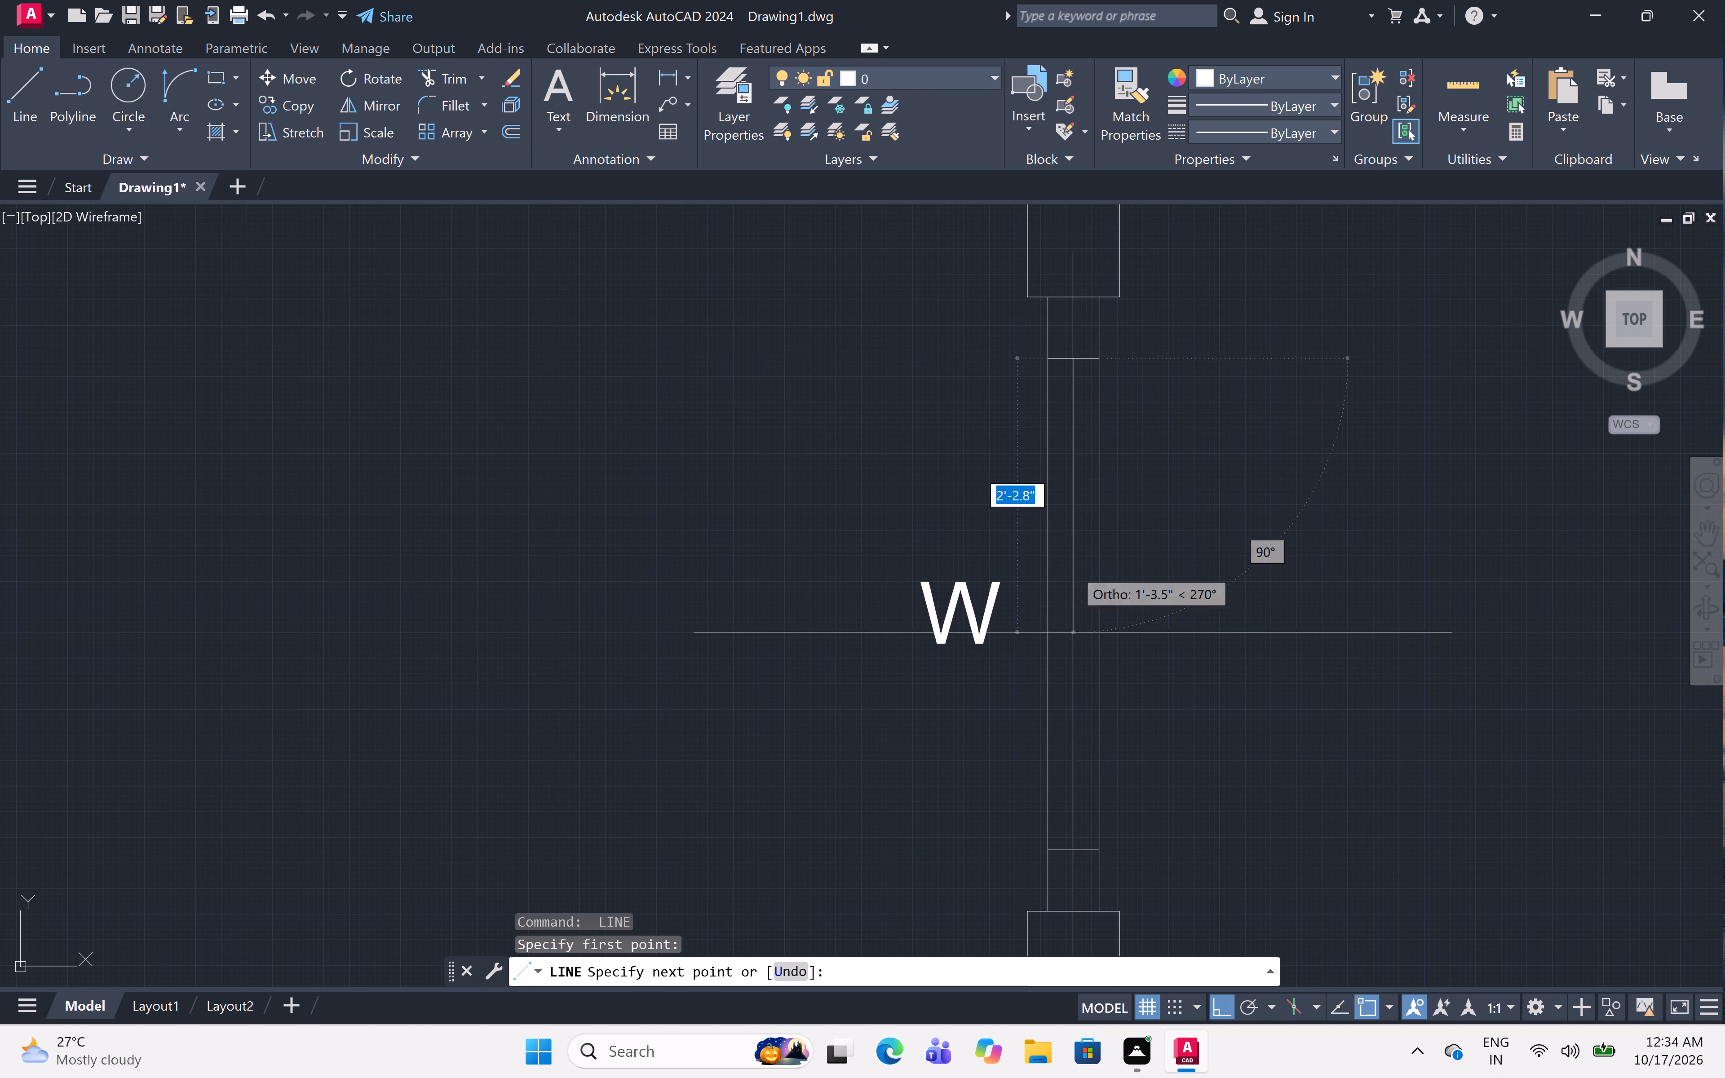
left_click(1071, 852)
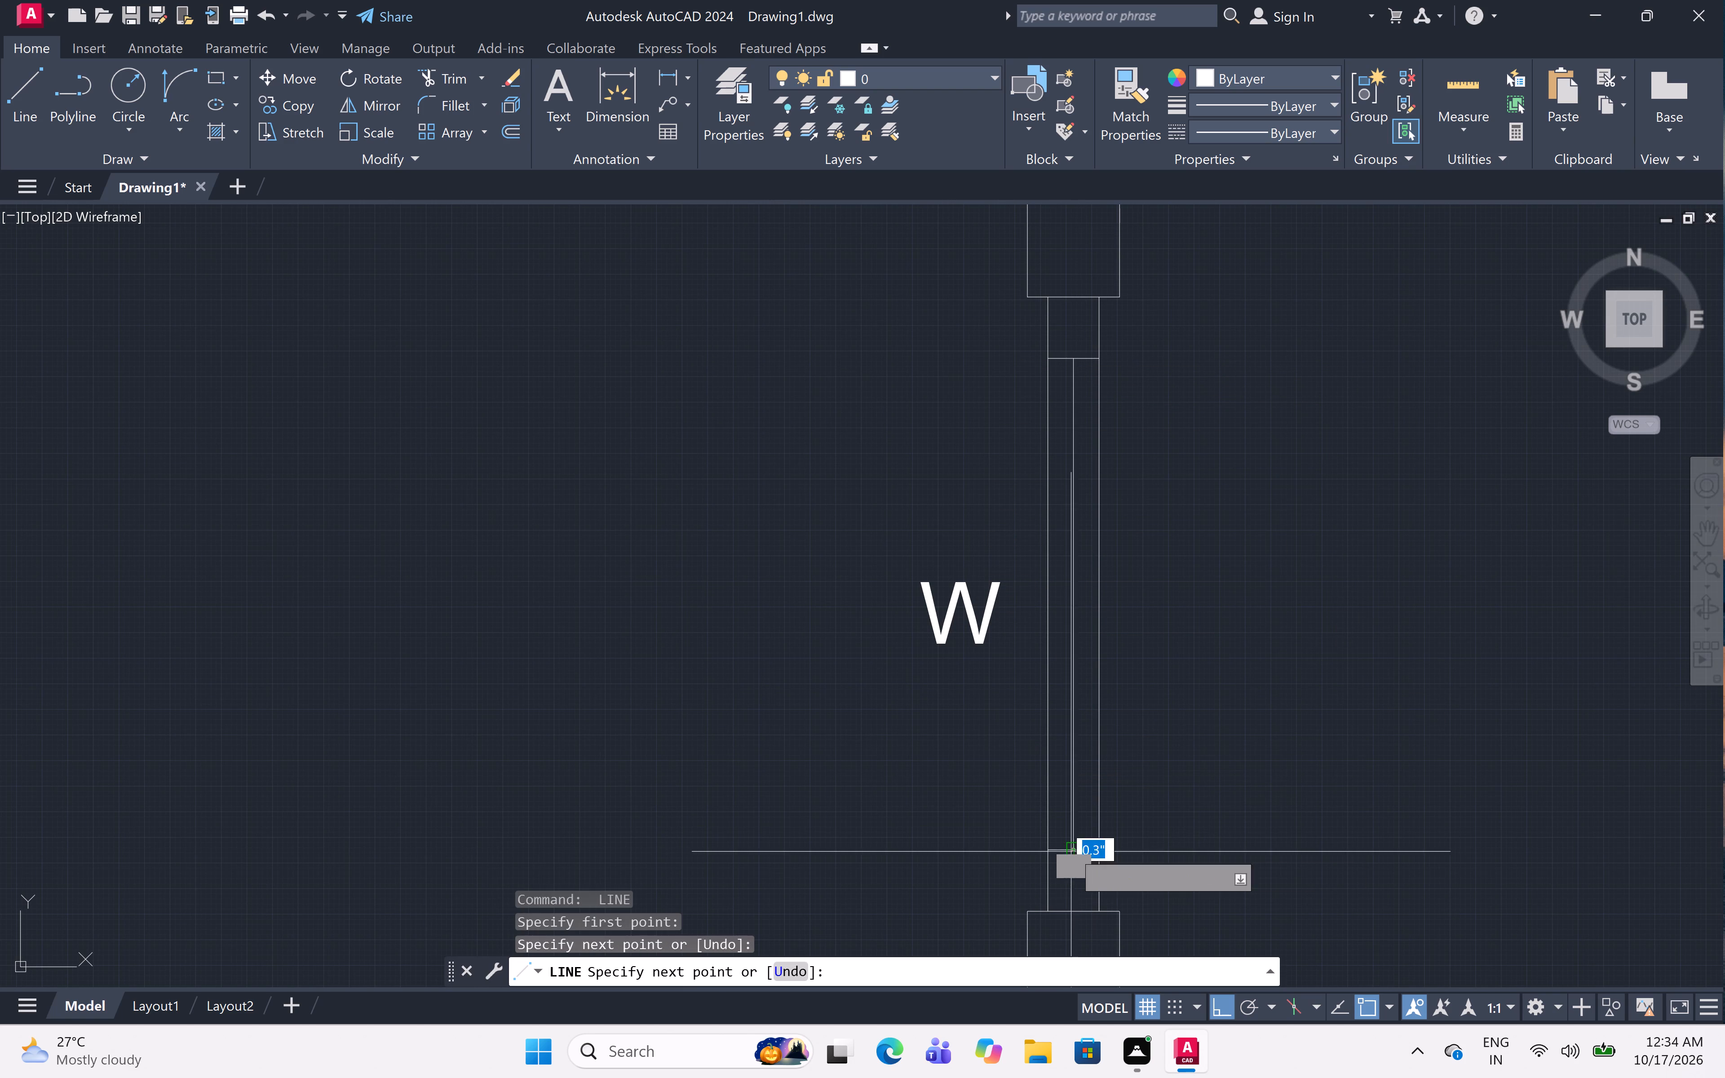
key("space")
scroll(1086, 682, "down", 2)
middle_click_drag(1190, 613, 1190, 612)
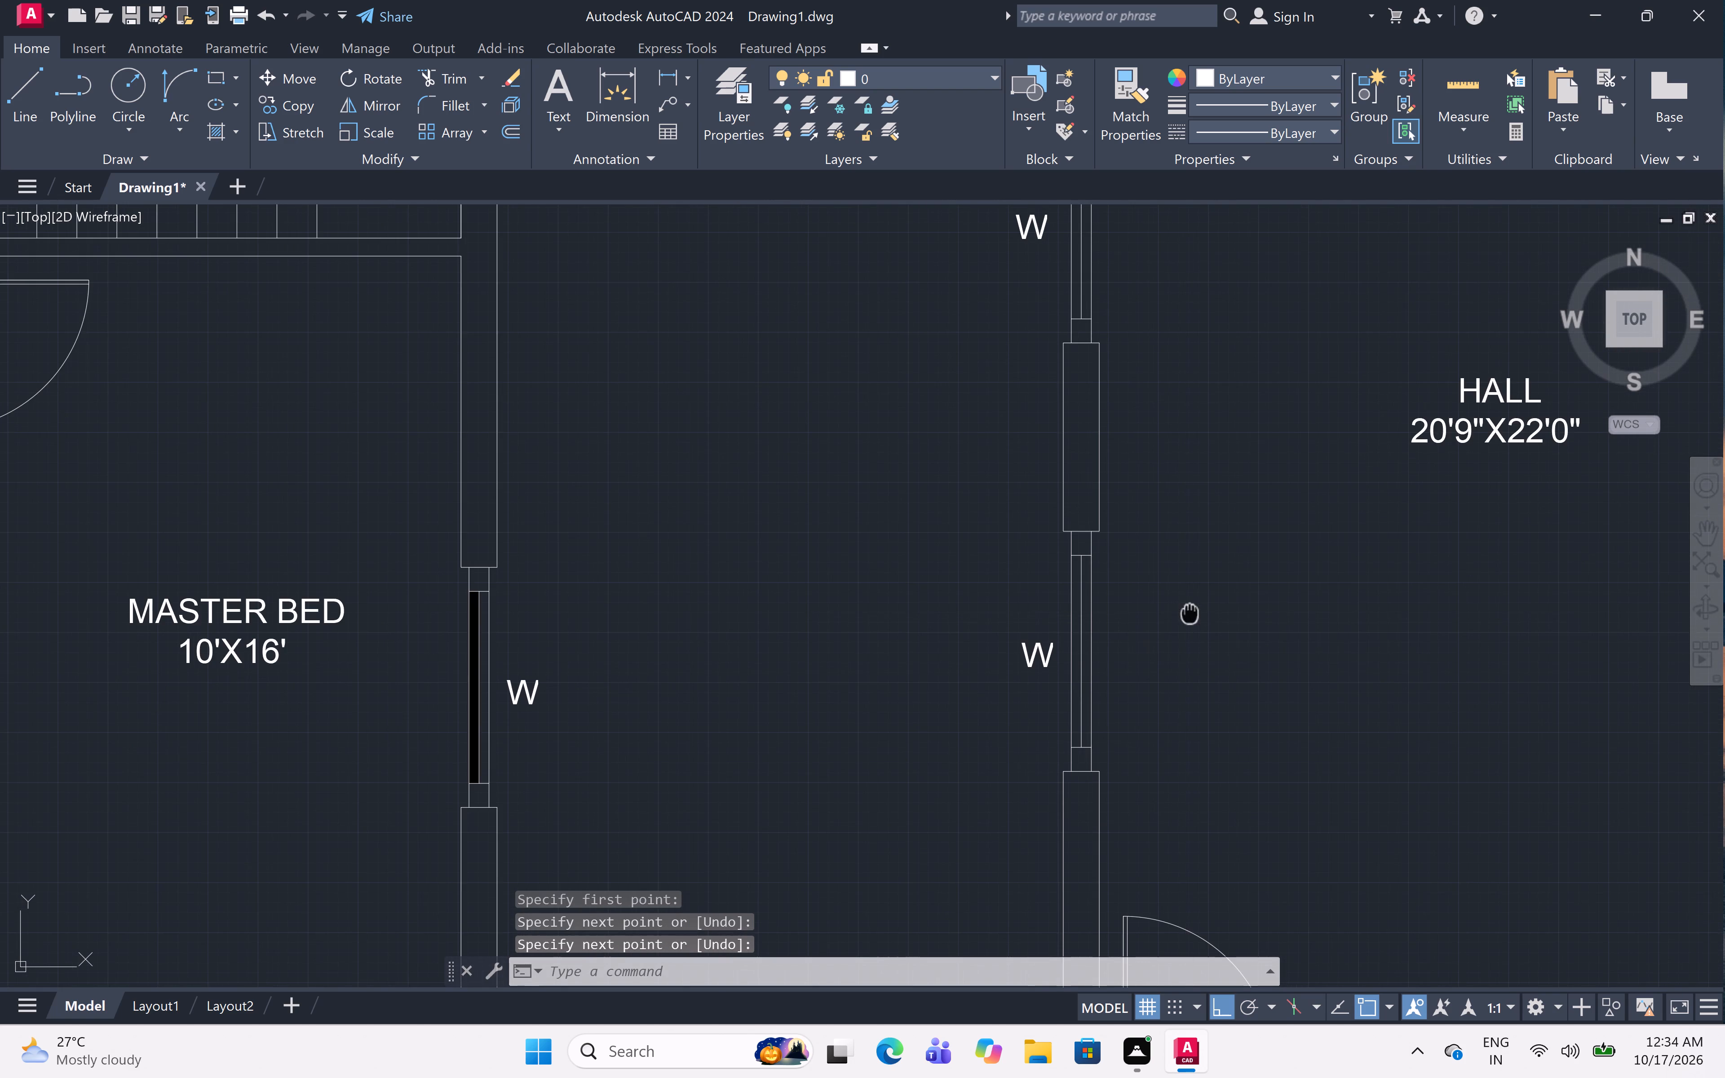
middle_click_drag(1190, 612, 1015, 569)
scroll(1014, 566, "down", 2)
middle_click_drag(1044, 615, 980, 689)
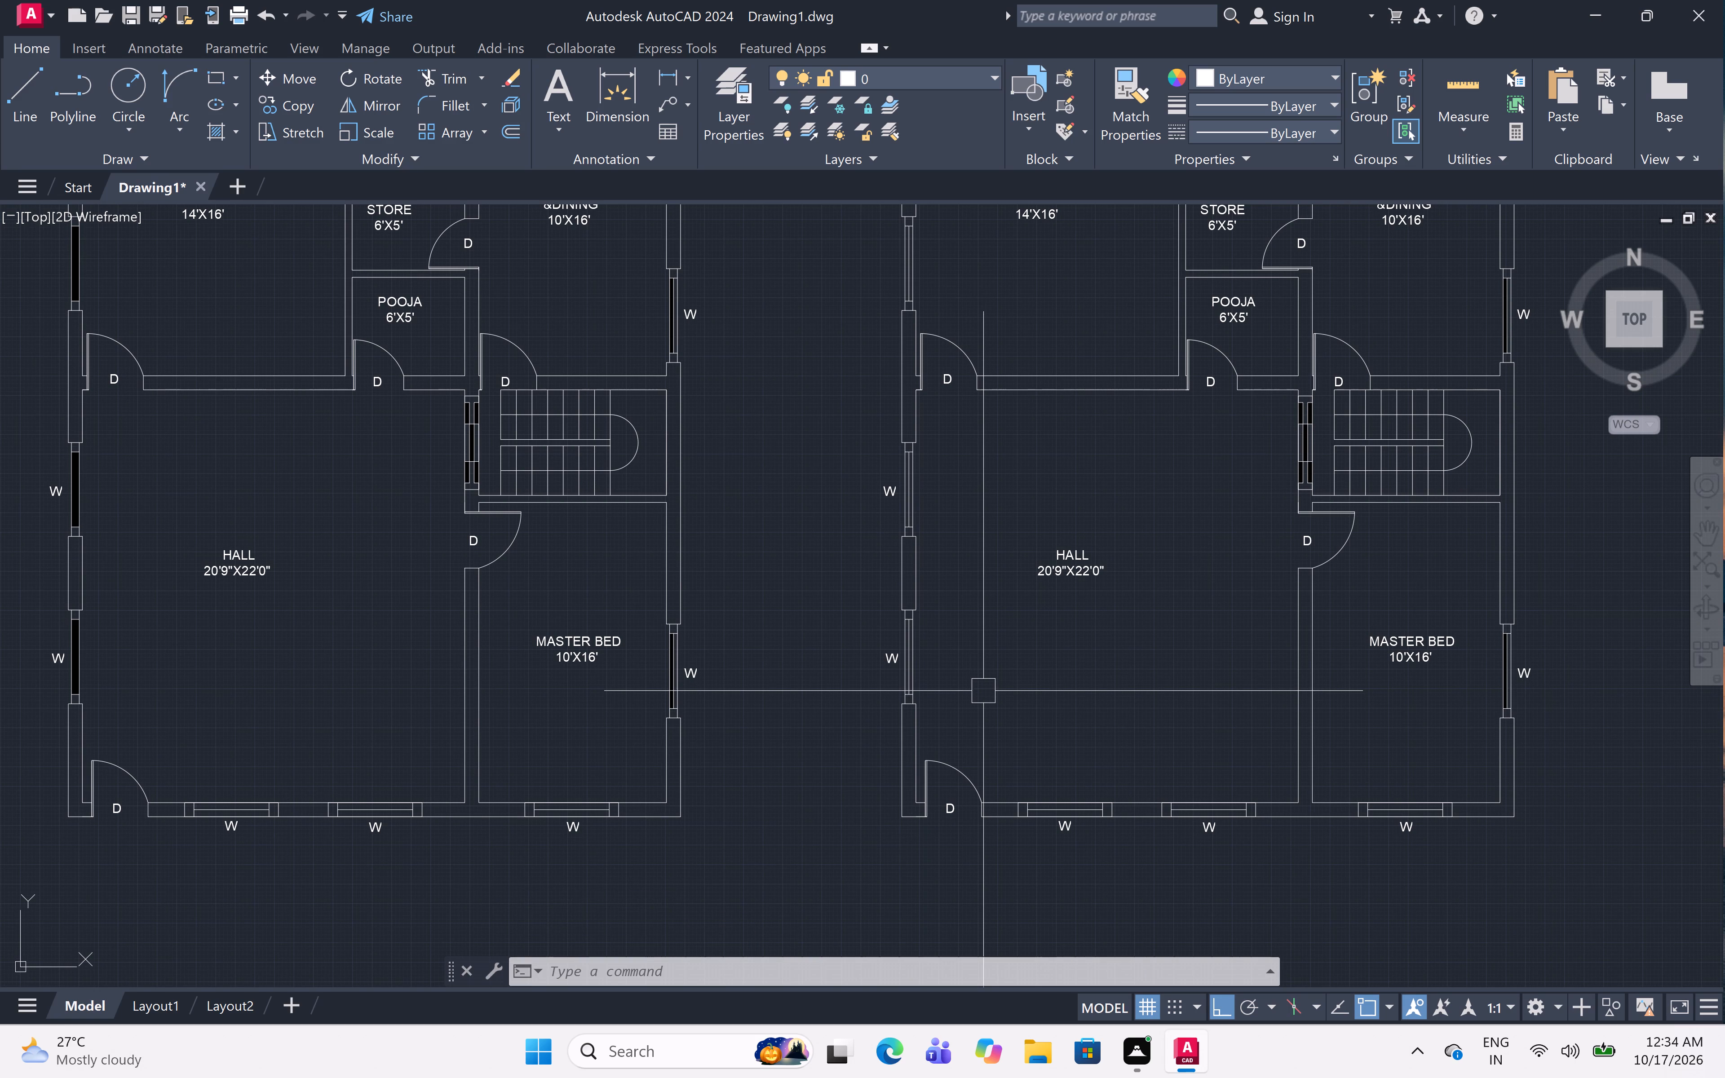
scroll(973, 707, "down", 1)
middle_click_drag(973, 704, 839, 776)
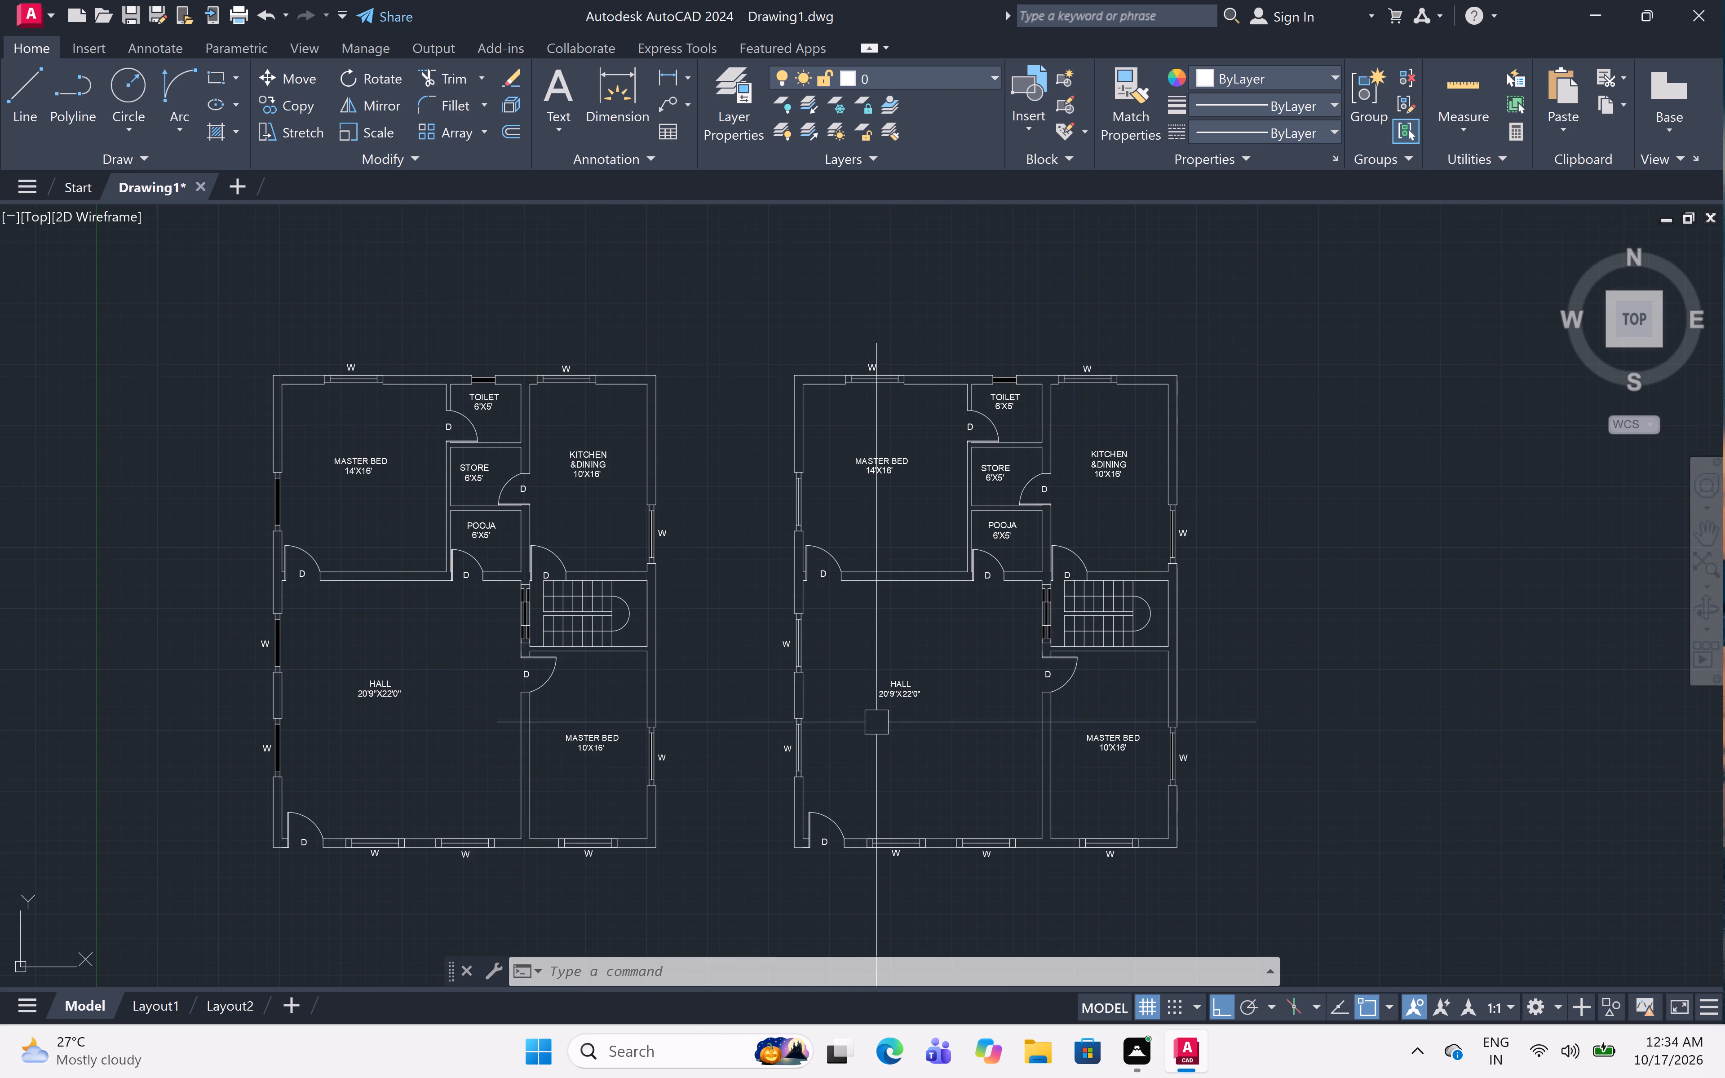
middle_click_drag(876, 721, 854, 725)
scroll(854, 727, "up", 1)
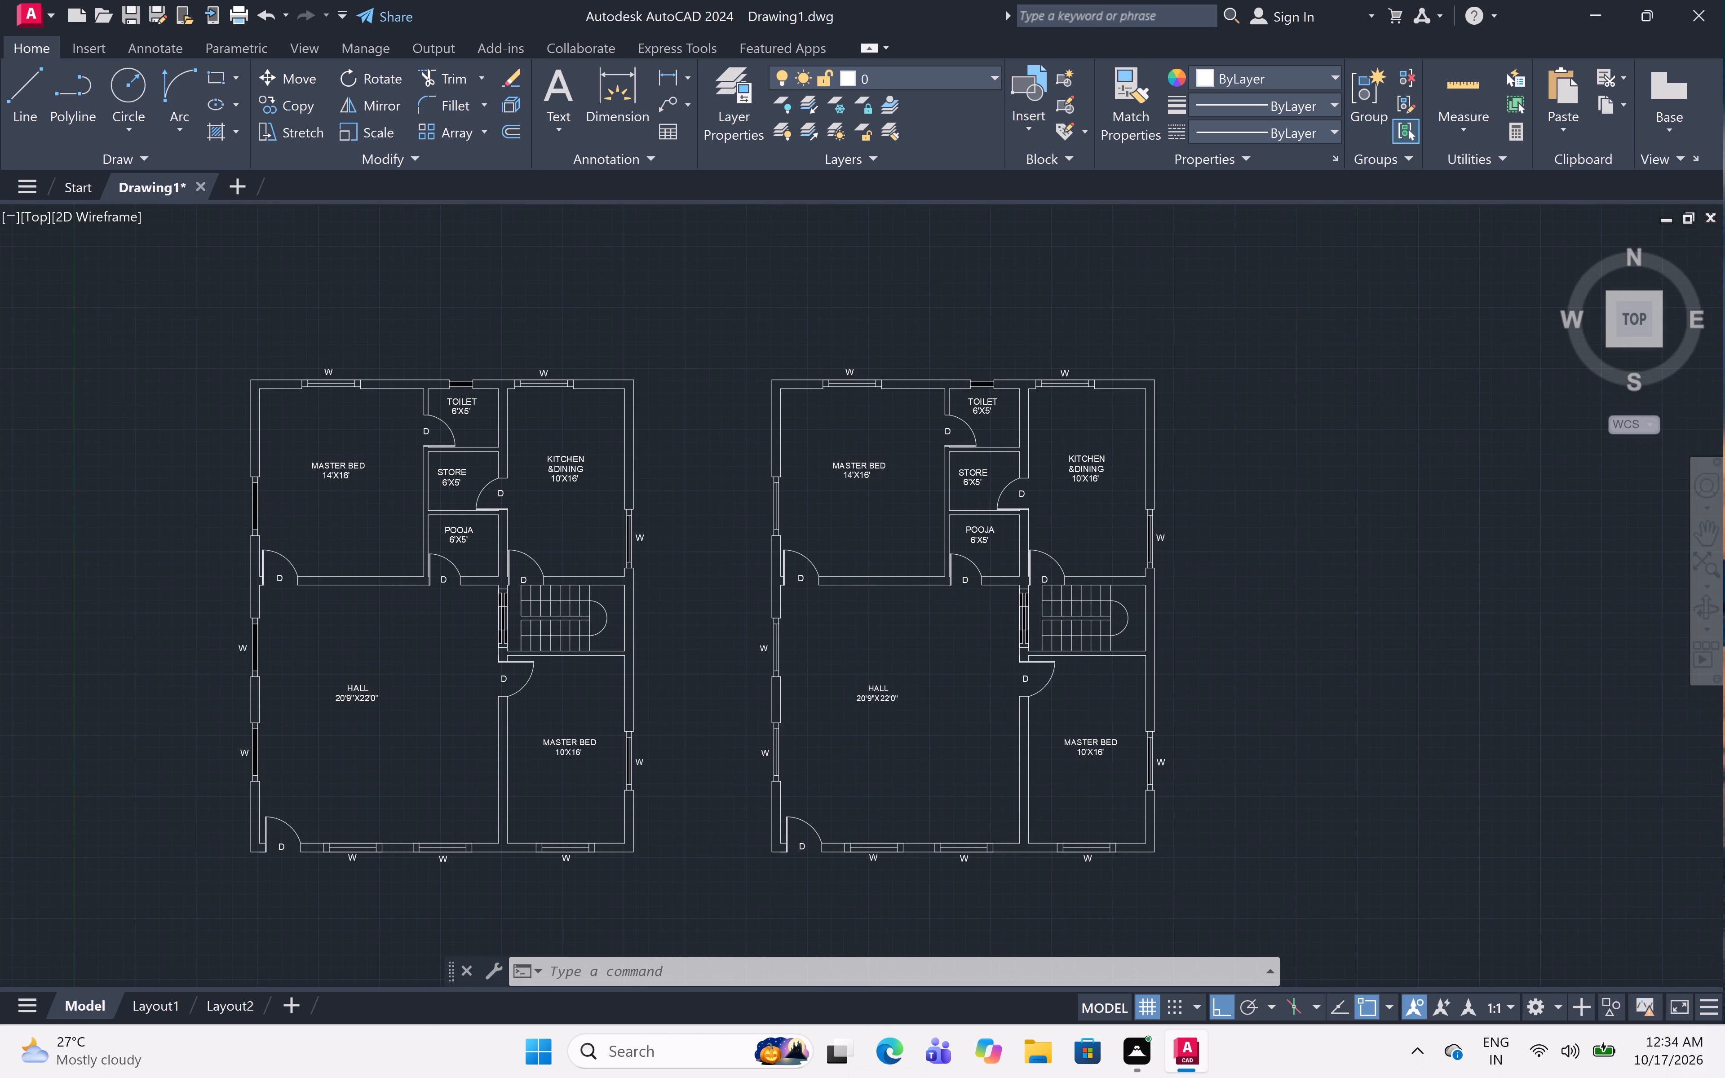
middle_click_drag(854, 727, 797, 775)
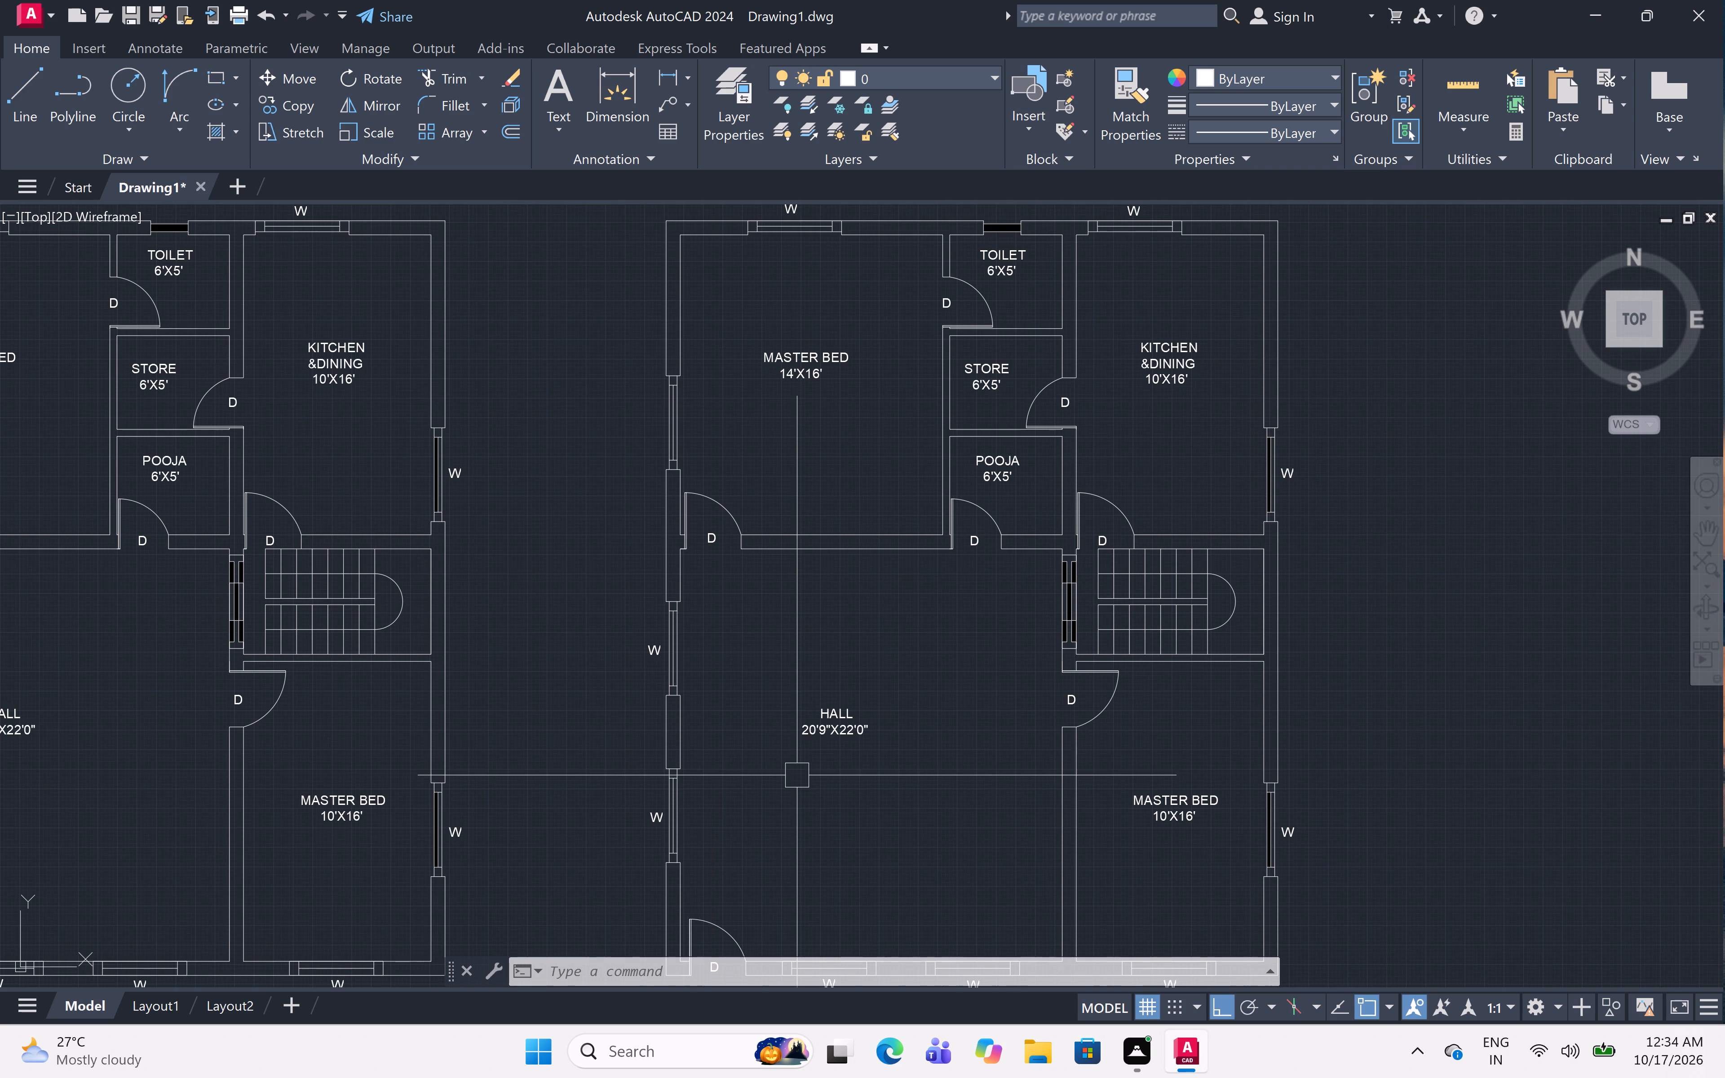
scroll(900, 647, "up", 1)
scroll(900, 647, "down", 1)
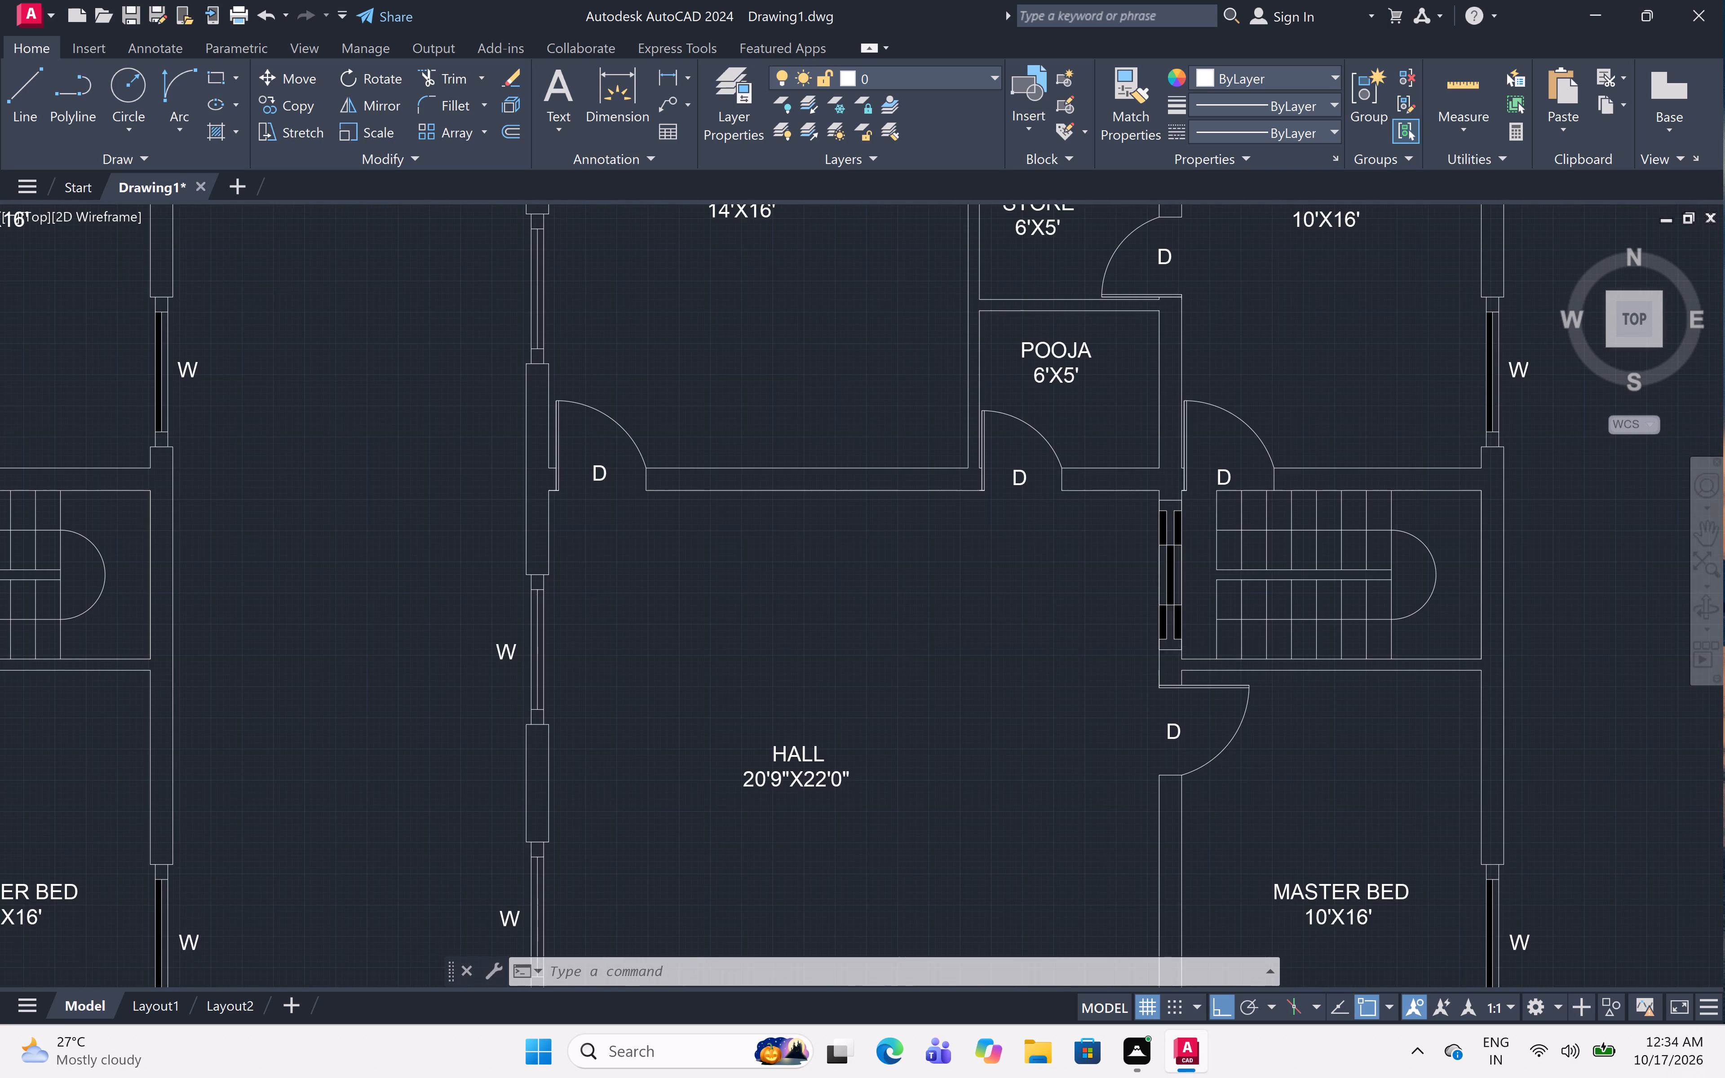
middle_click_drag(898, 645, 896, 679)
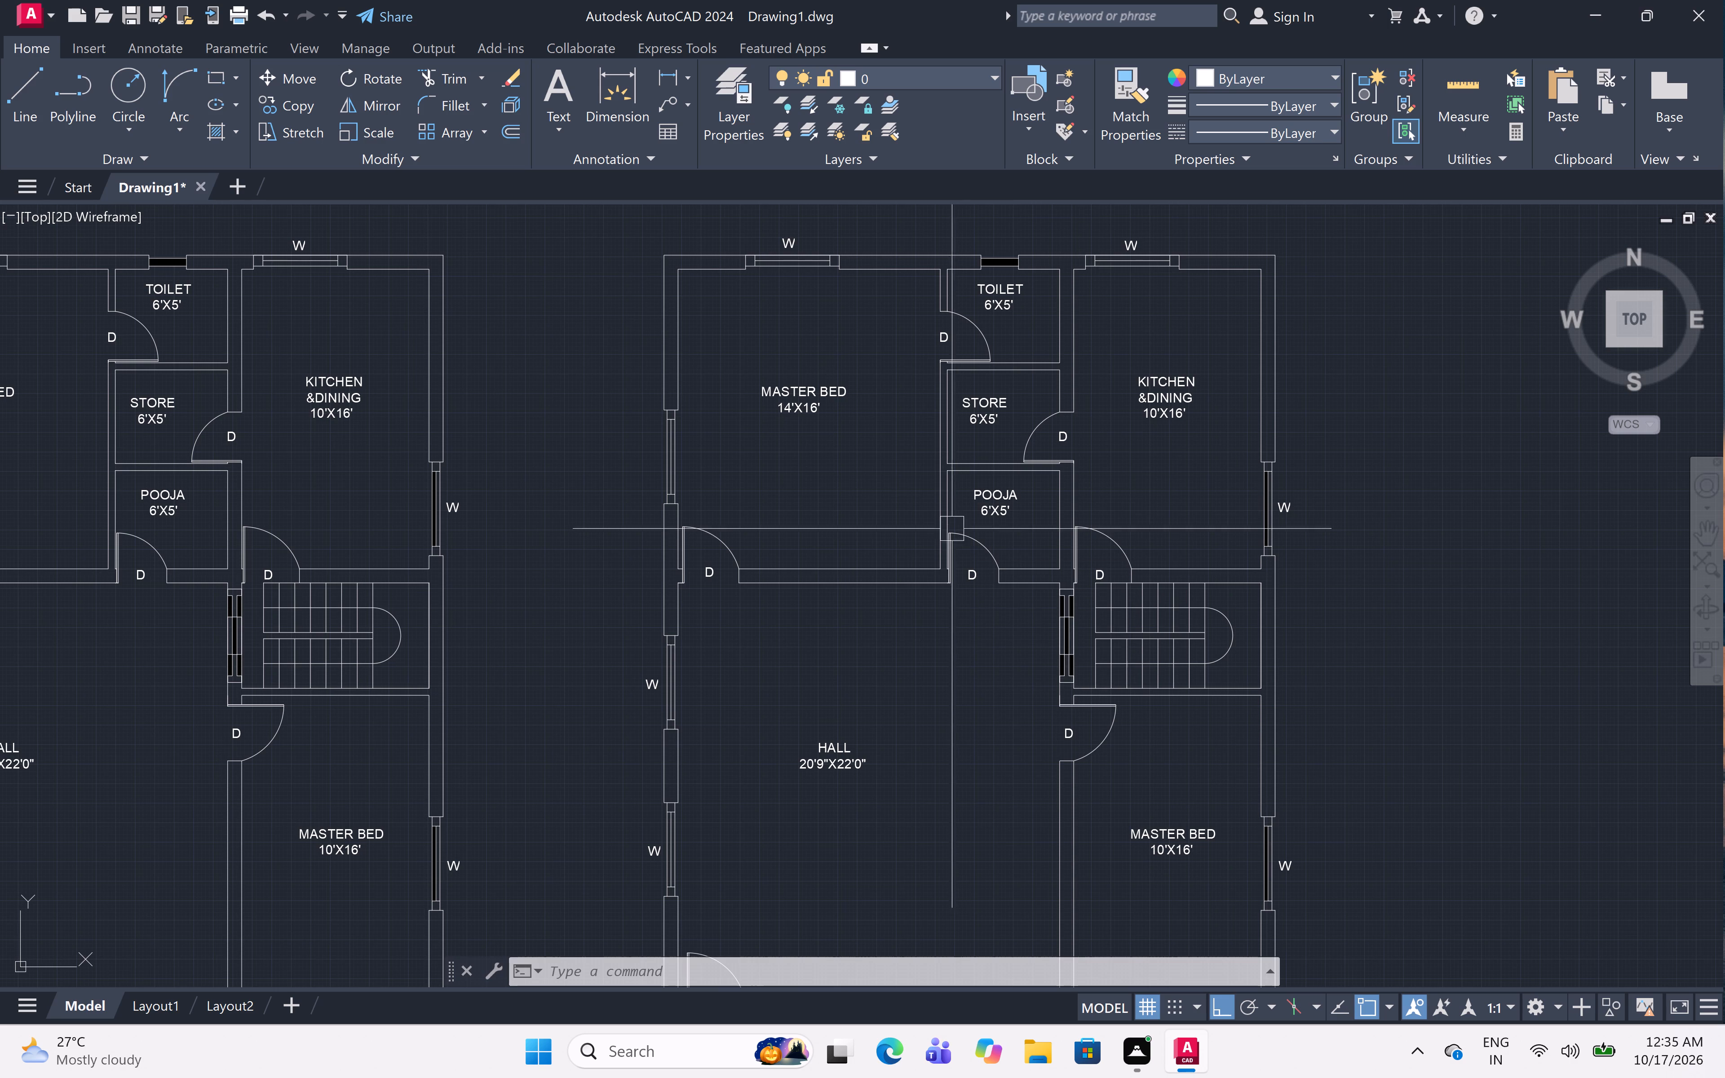
Fill the east half of the 14'X16' MASTER BED's west window in the copied plan with a solid black hatch.
scroll(617, 487, "up", 3)
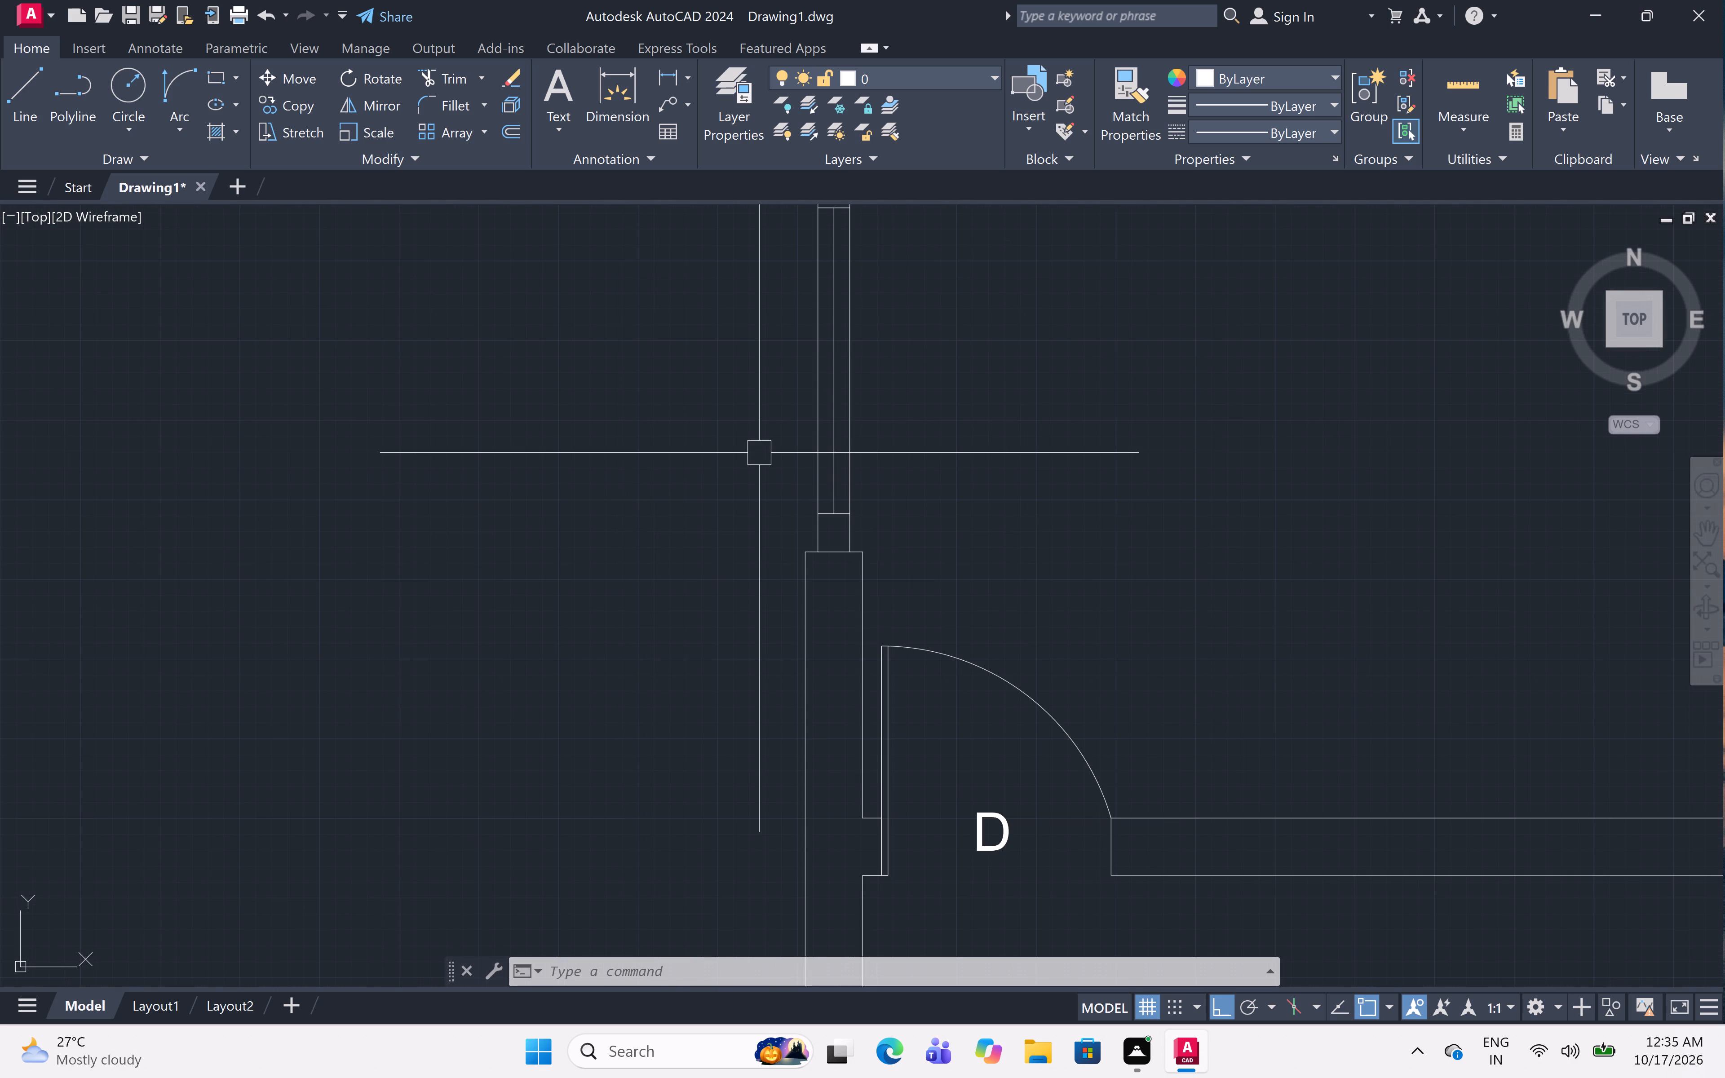
type("H")
key("space")
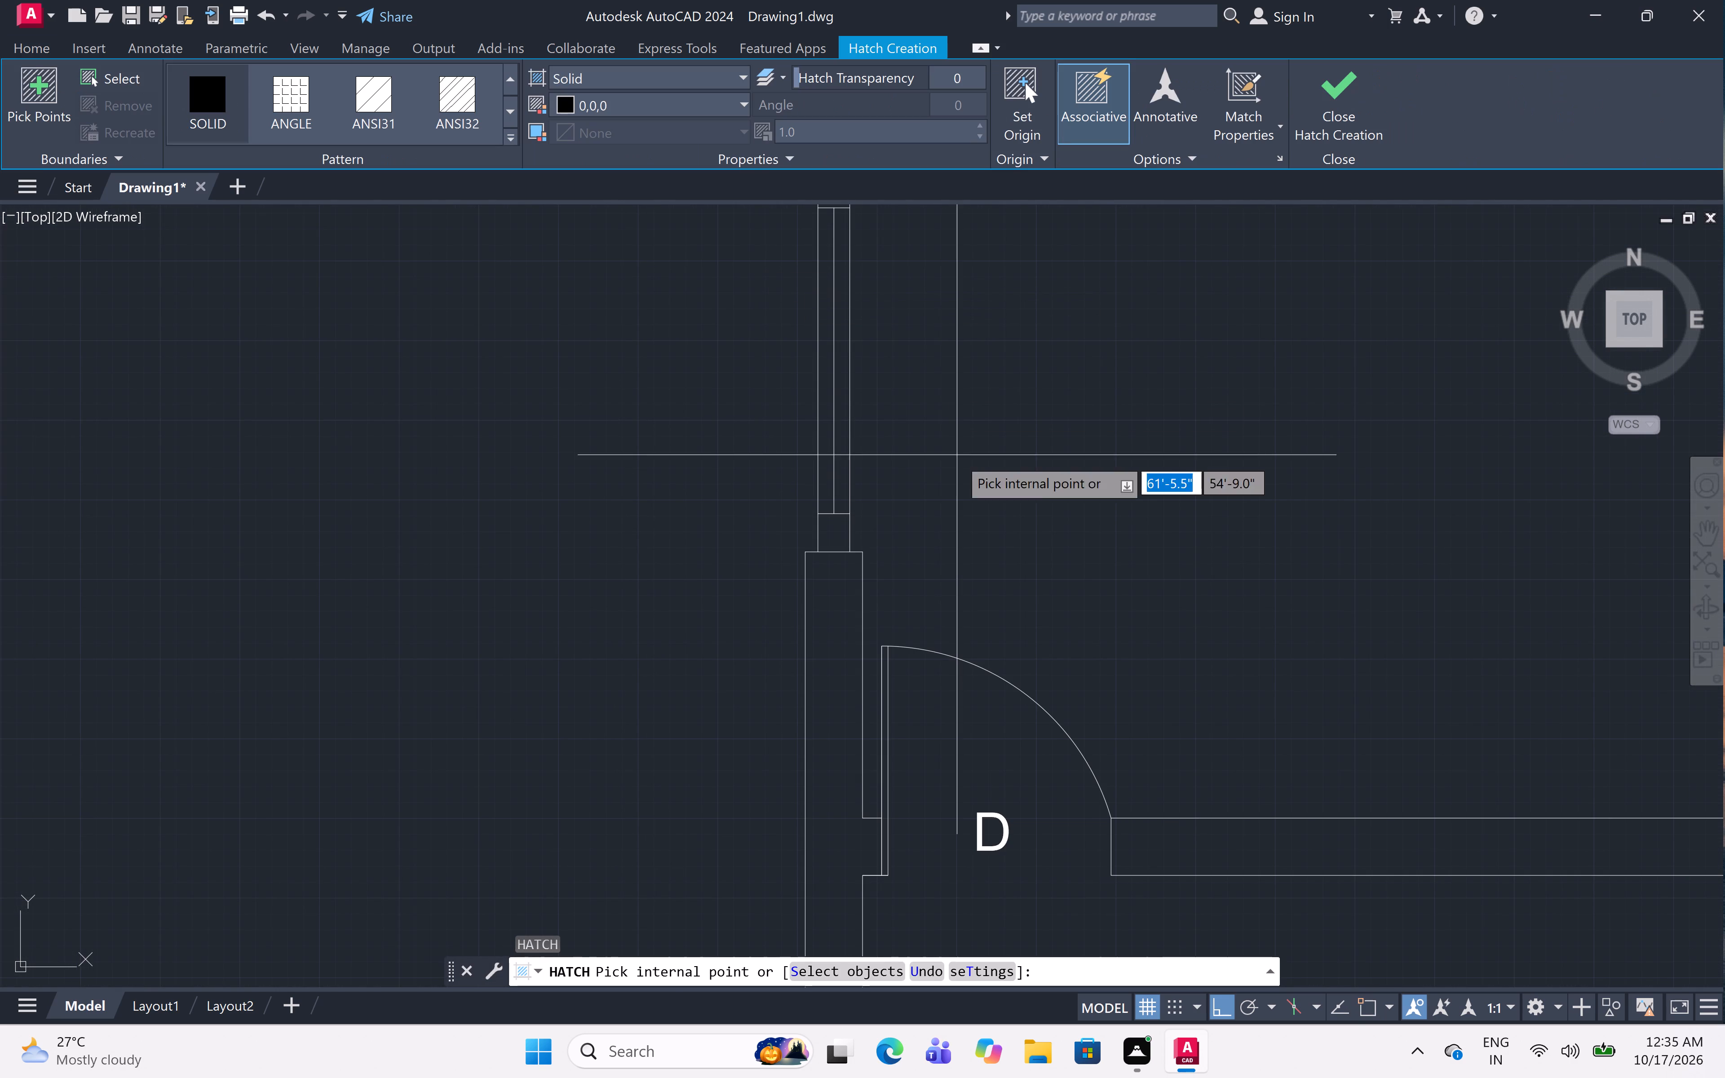
middle_click_drag(913, 329, 933, 416)
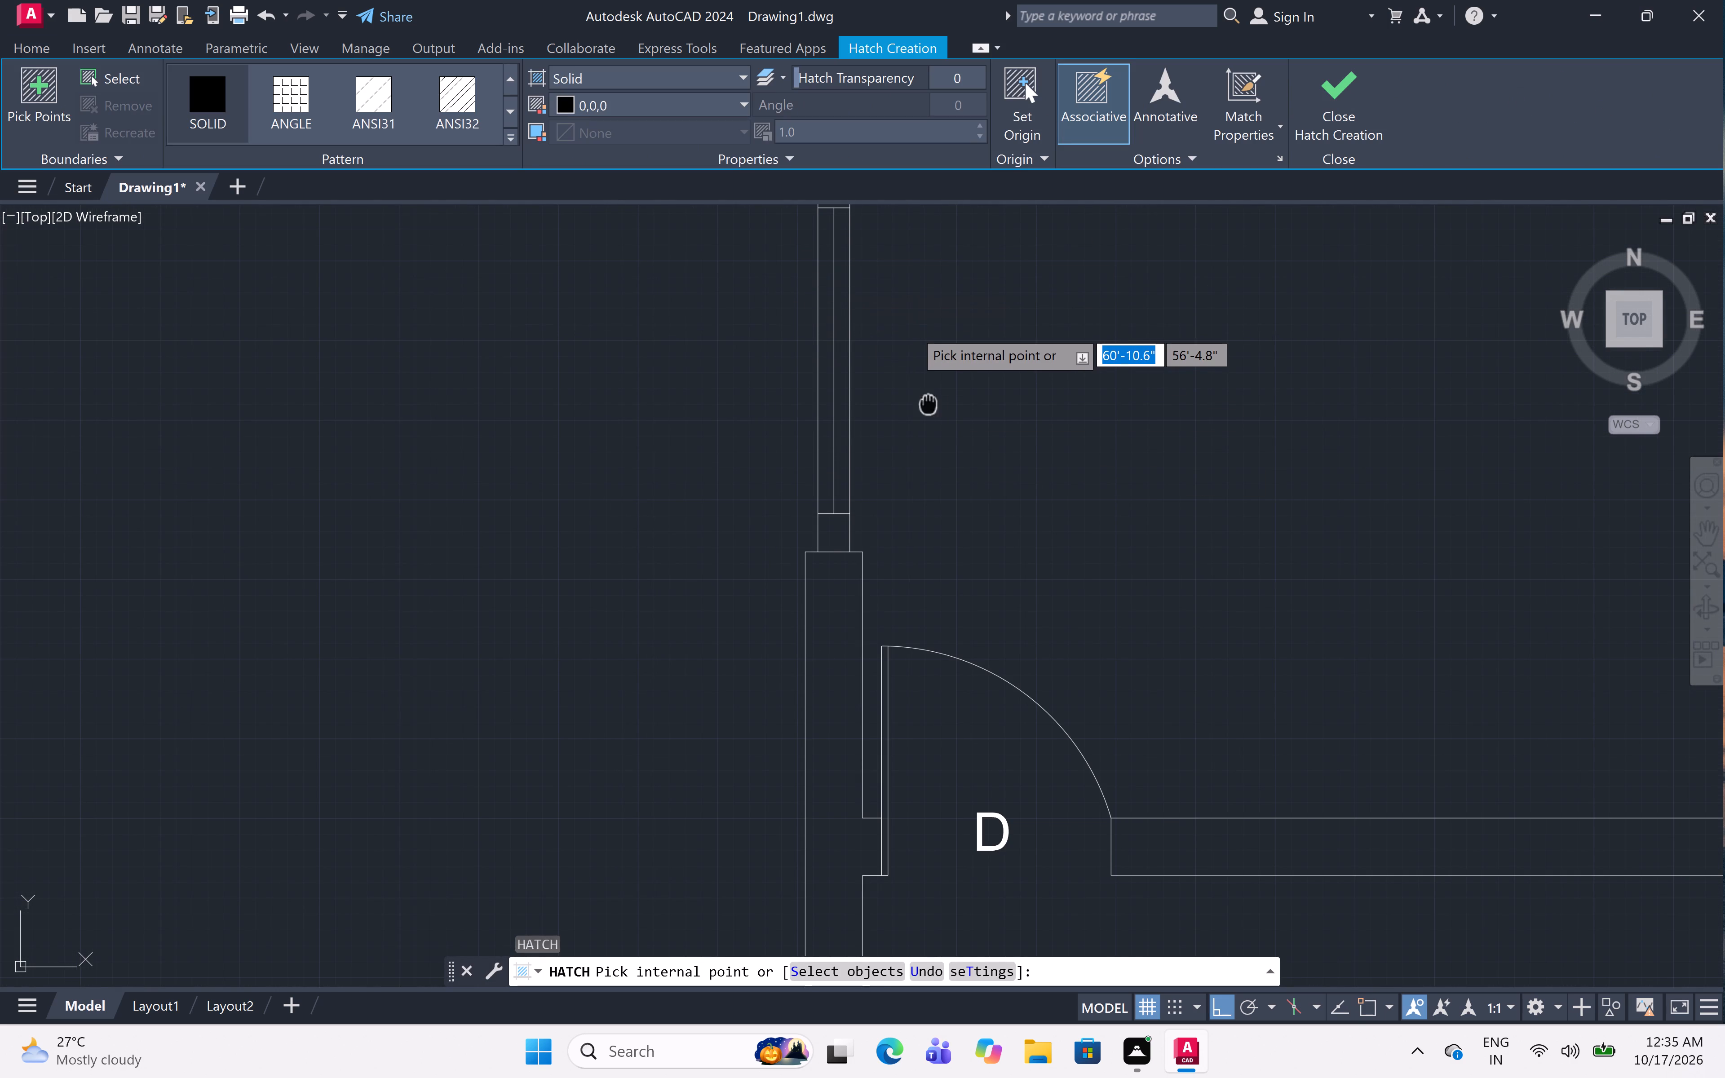
middle_click_drag(933, 416, 933, 417)
scroll(844, 418, "up", 1)
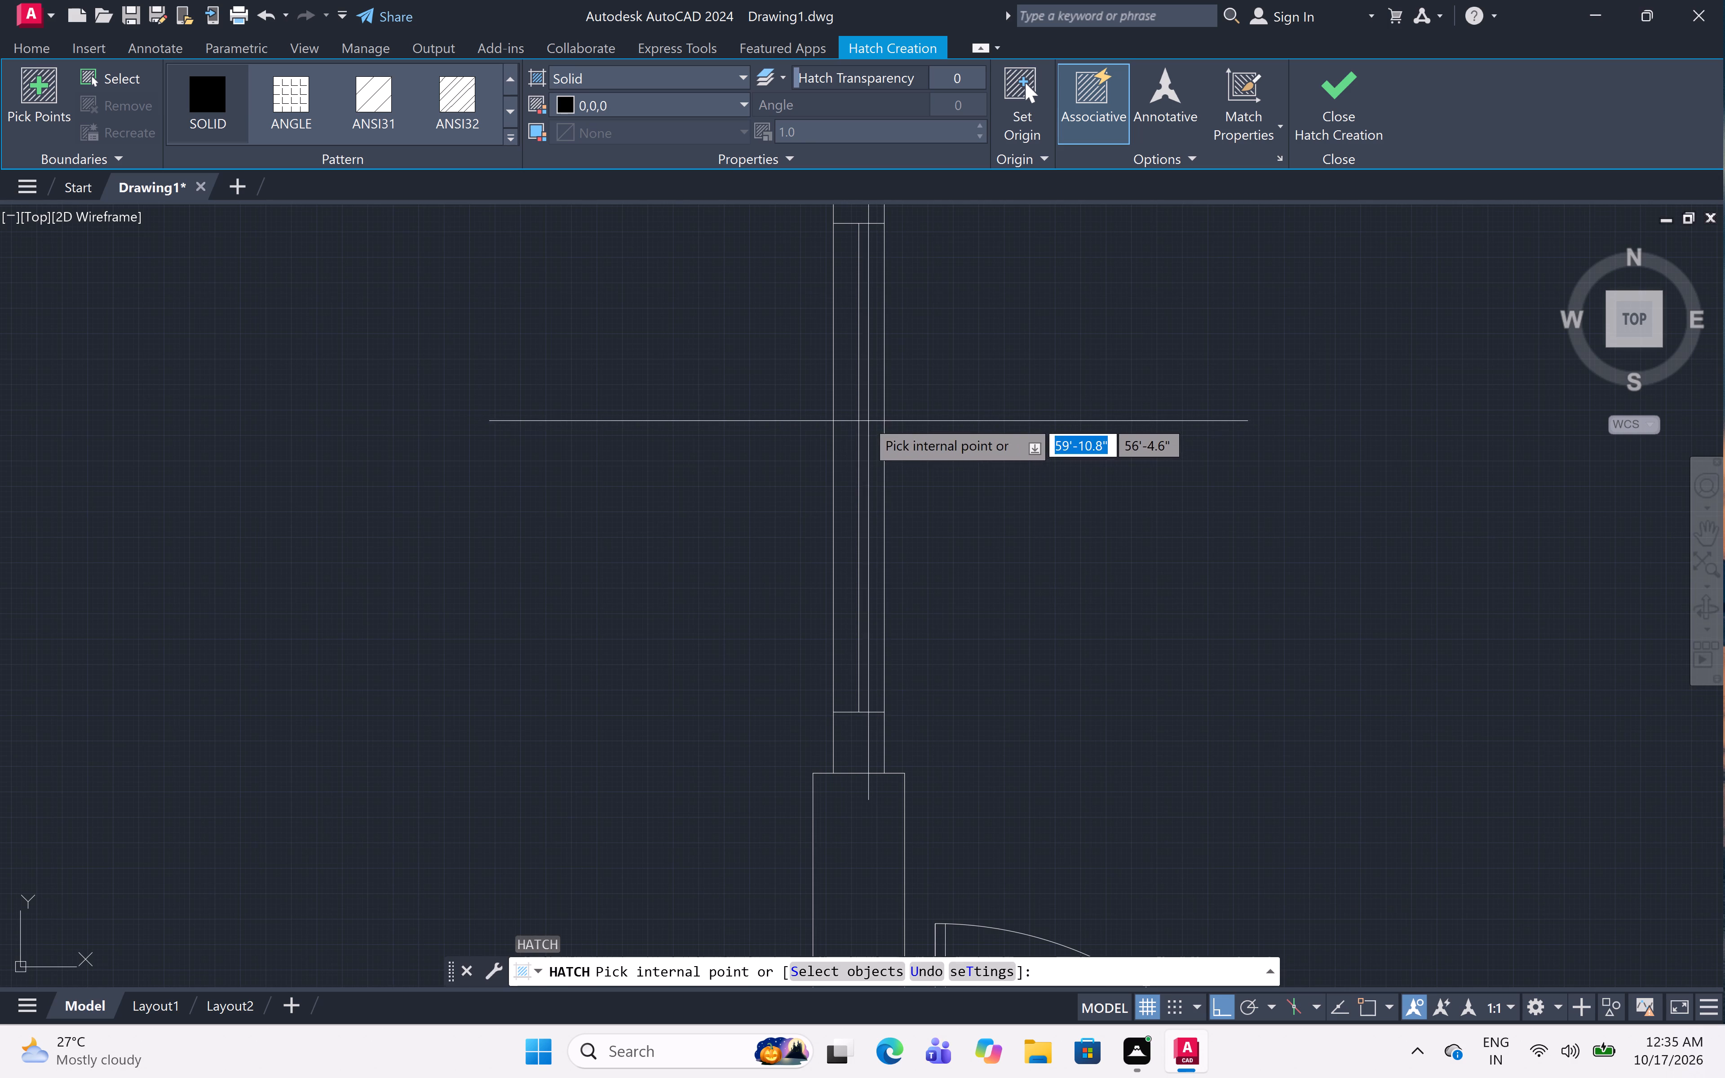
left_click(865, 419)
Add the same solid black hatch to the east half of the HALL's upper west window in the copied plan.
scroll(919, 402, "down", 7)
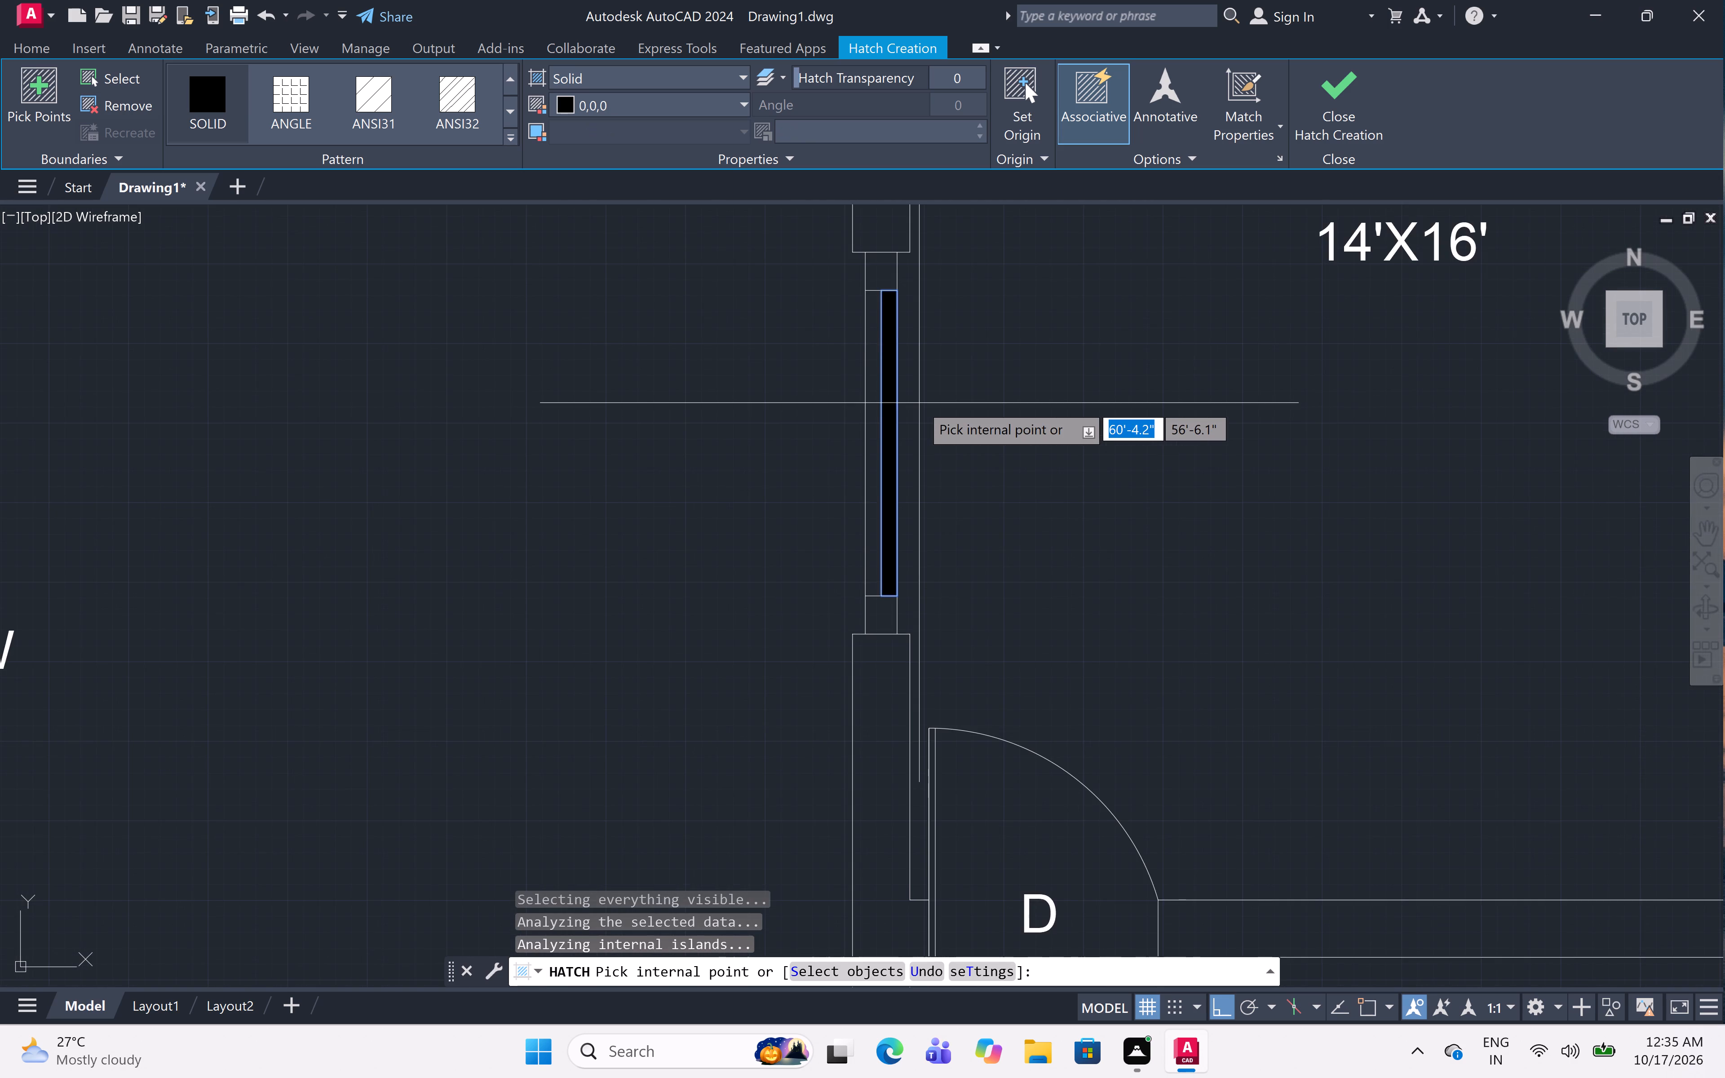
scroll(912, 464, "down", 4)
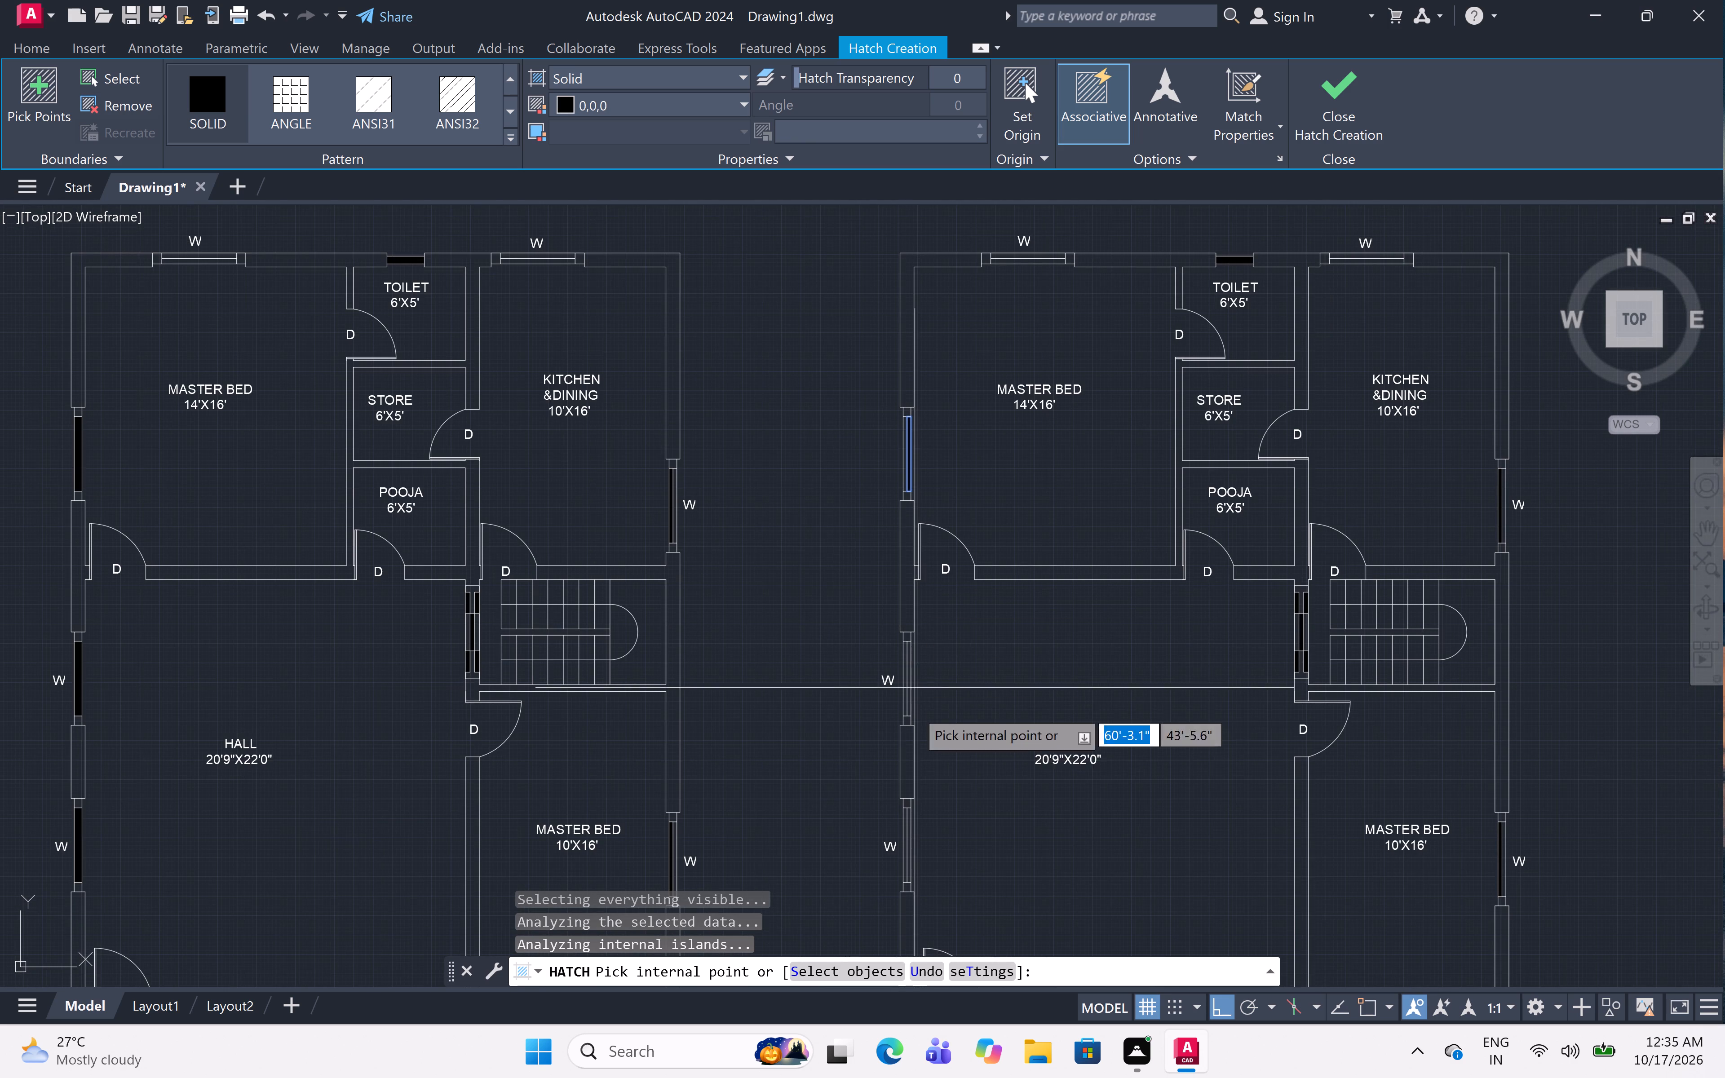
middle_click_drag(929, 707, 932, 577)
scroll(914, 552, "up", 2)
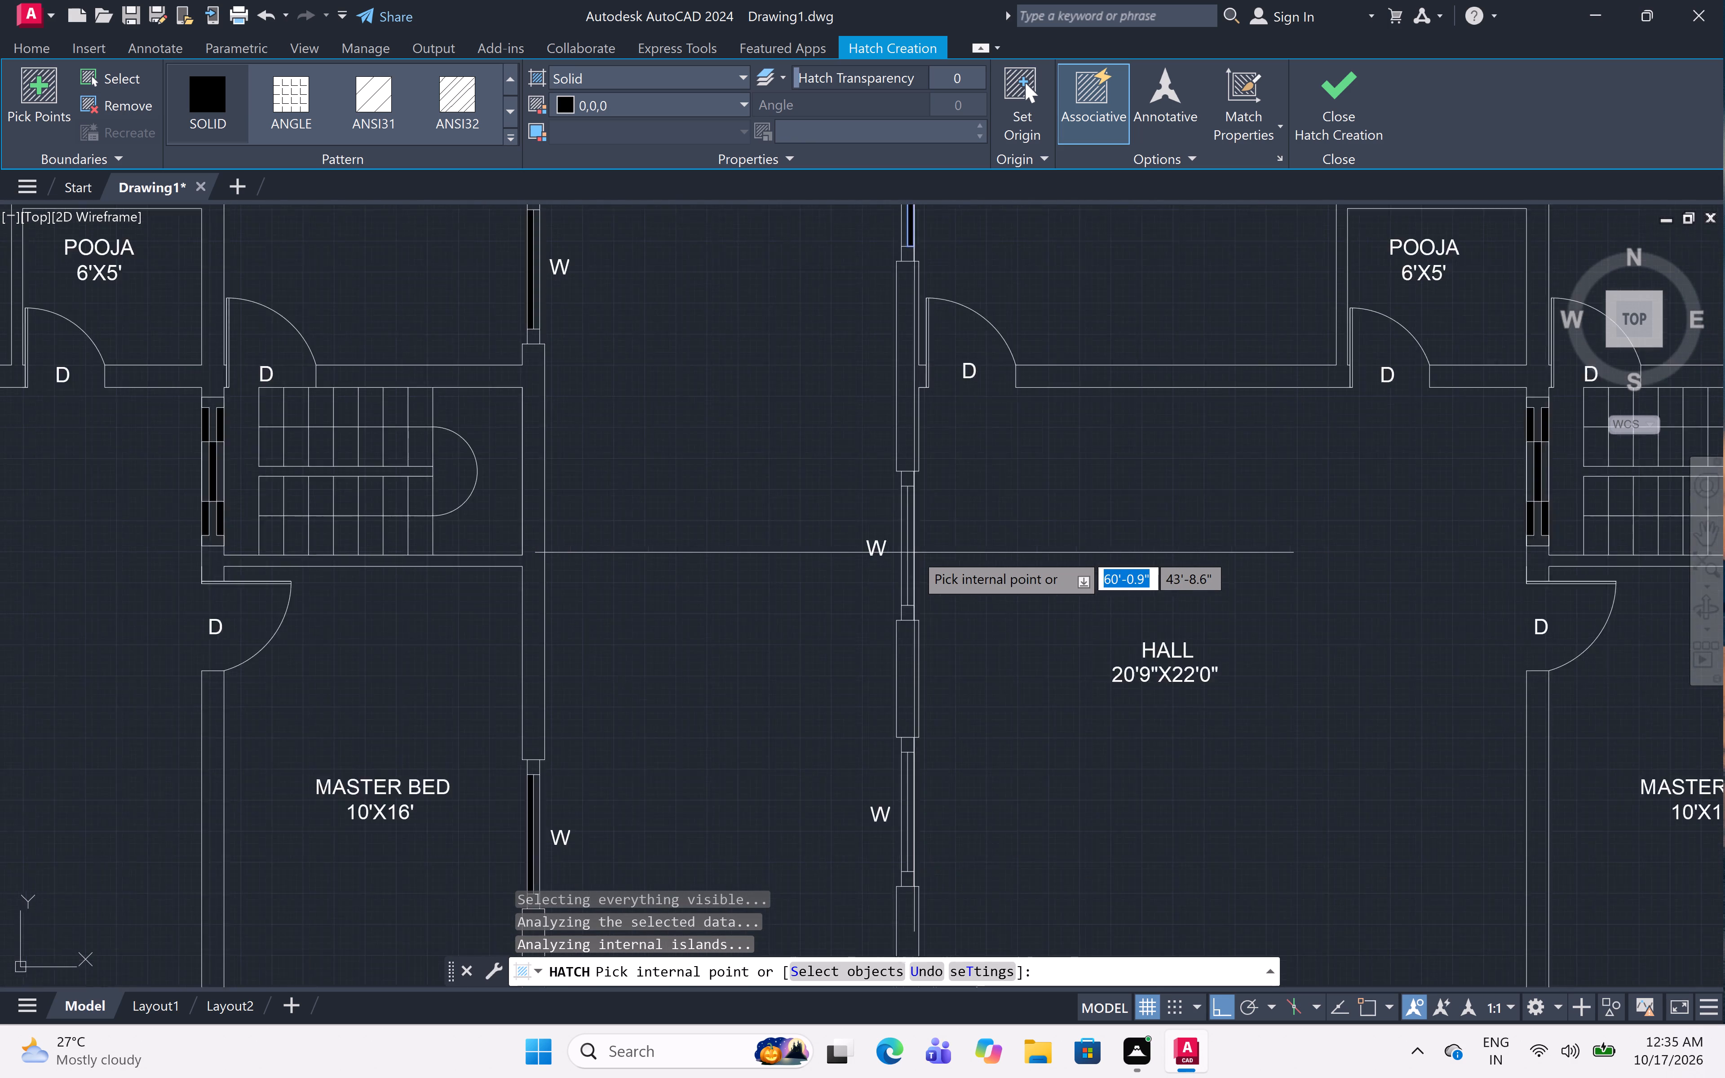
scroll(914, 552, "up", 1)
left_click(907, 545)
Add the same solid black hatch to the east half of the HALL's lower west window in the copied plan.
scroll(960, 505, "down", 3)
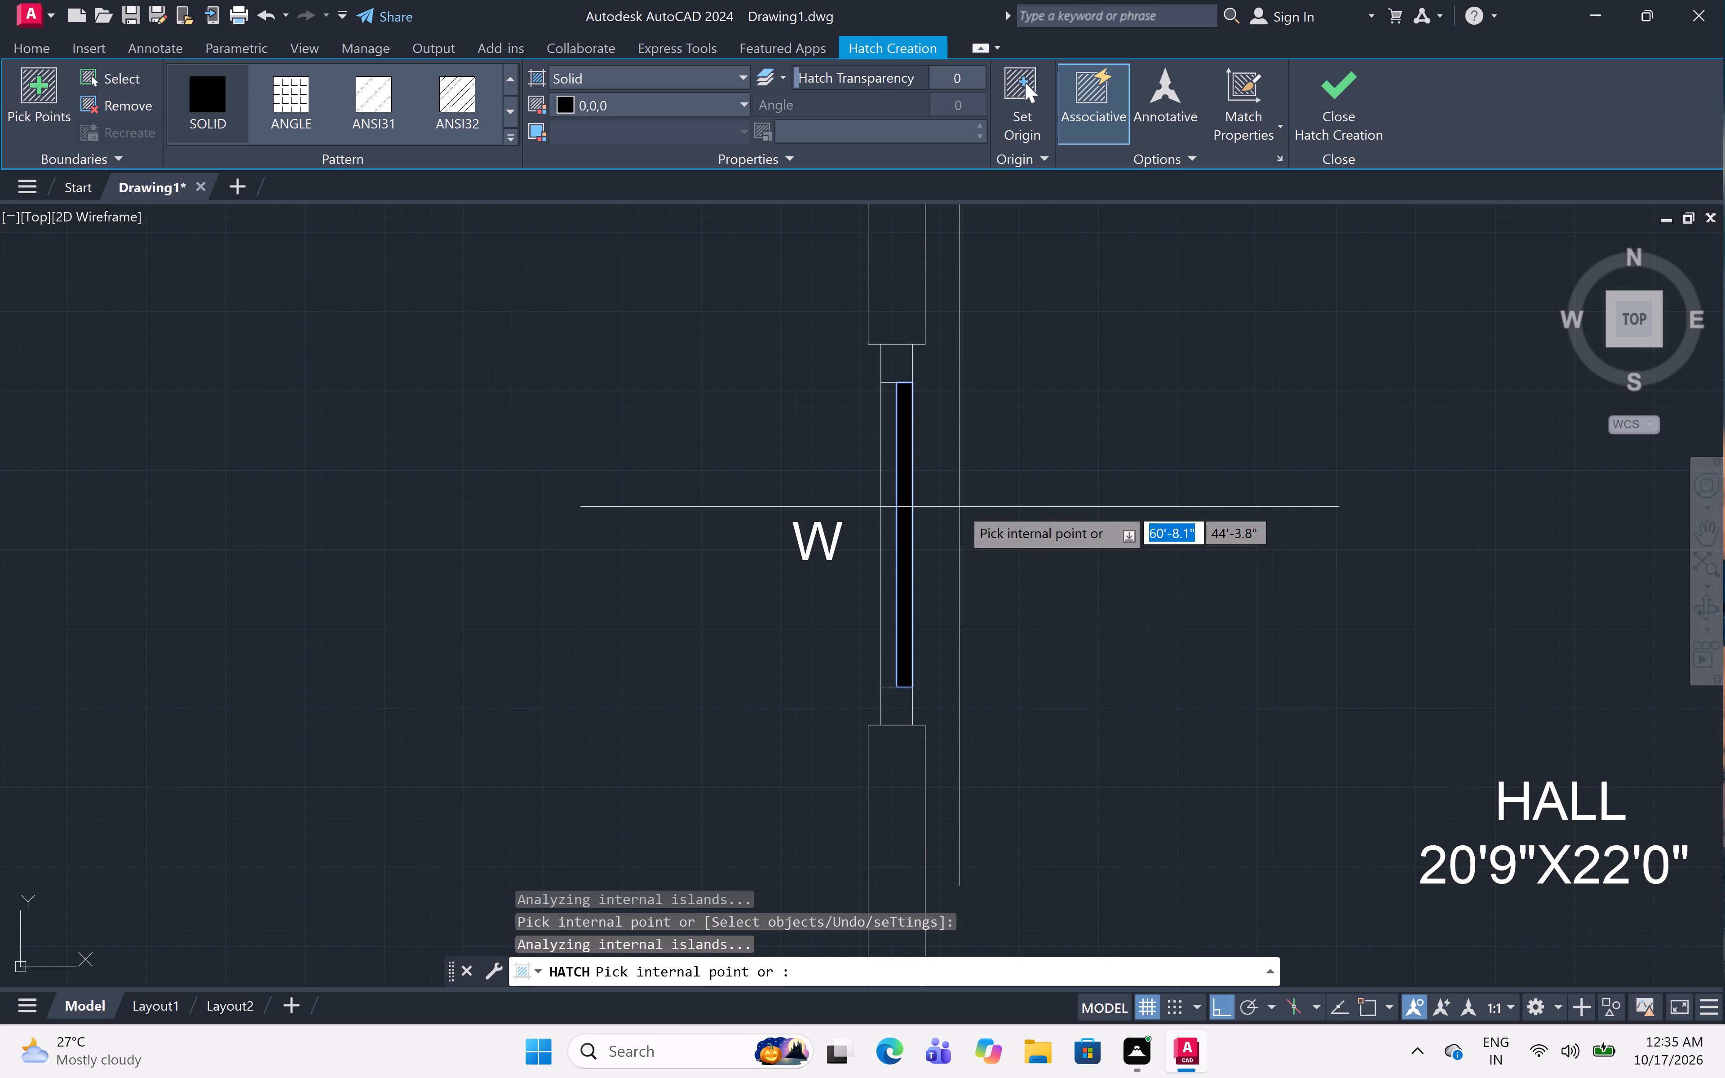
scroll(952, 546, "down", 3)
middle_click_drag(963, 724, 960, 664)
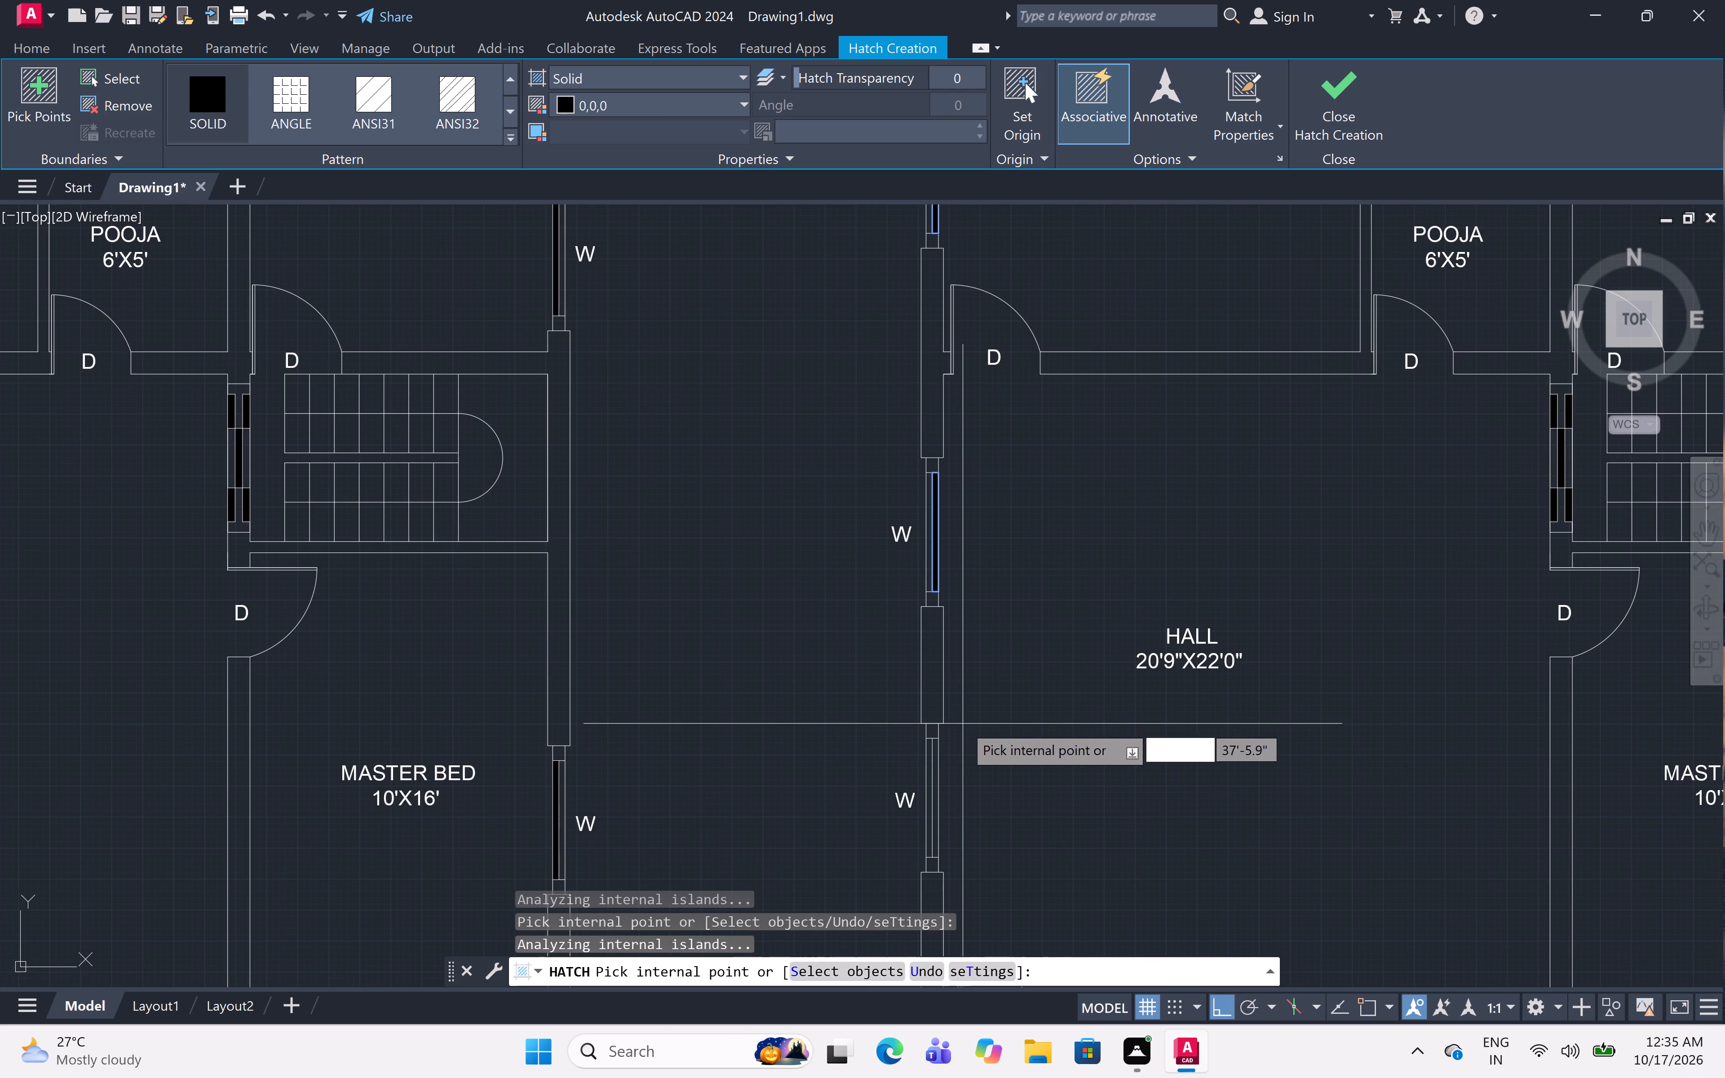
middle_click_drag(960, 664, 971, 600)
scroll(954, 707, "up", 3)
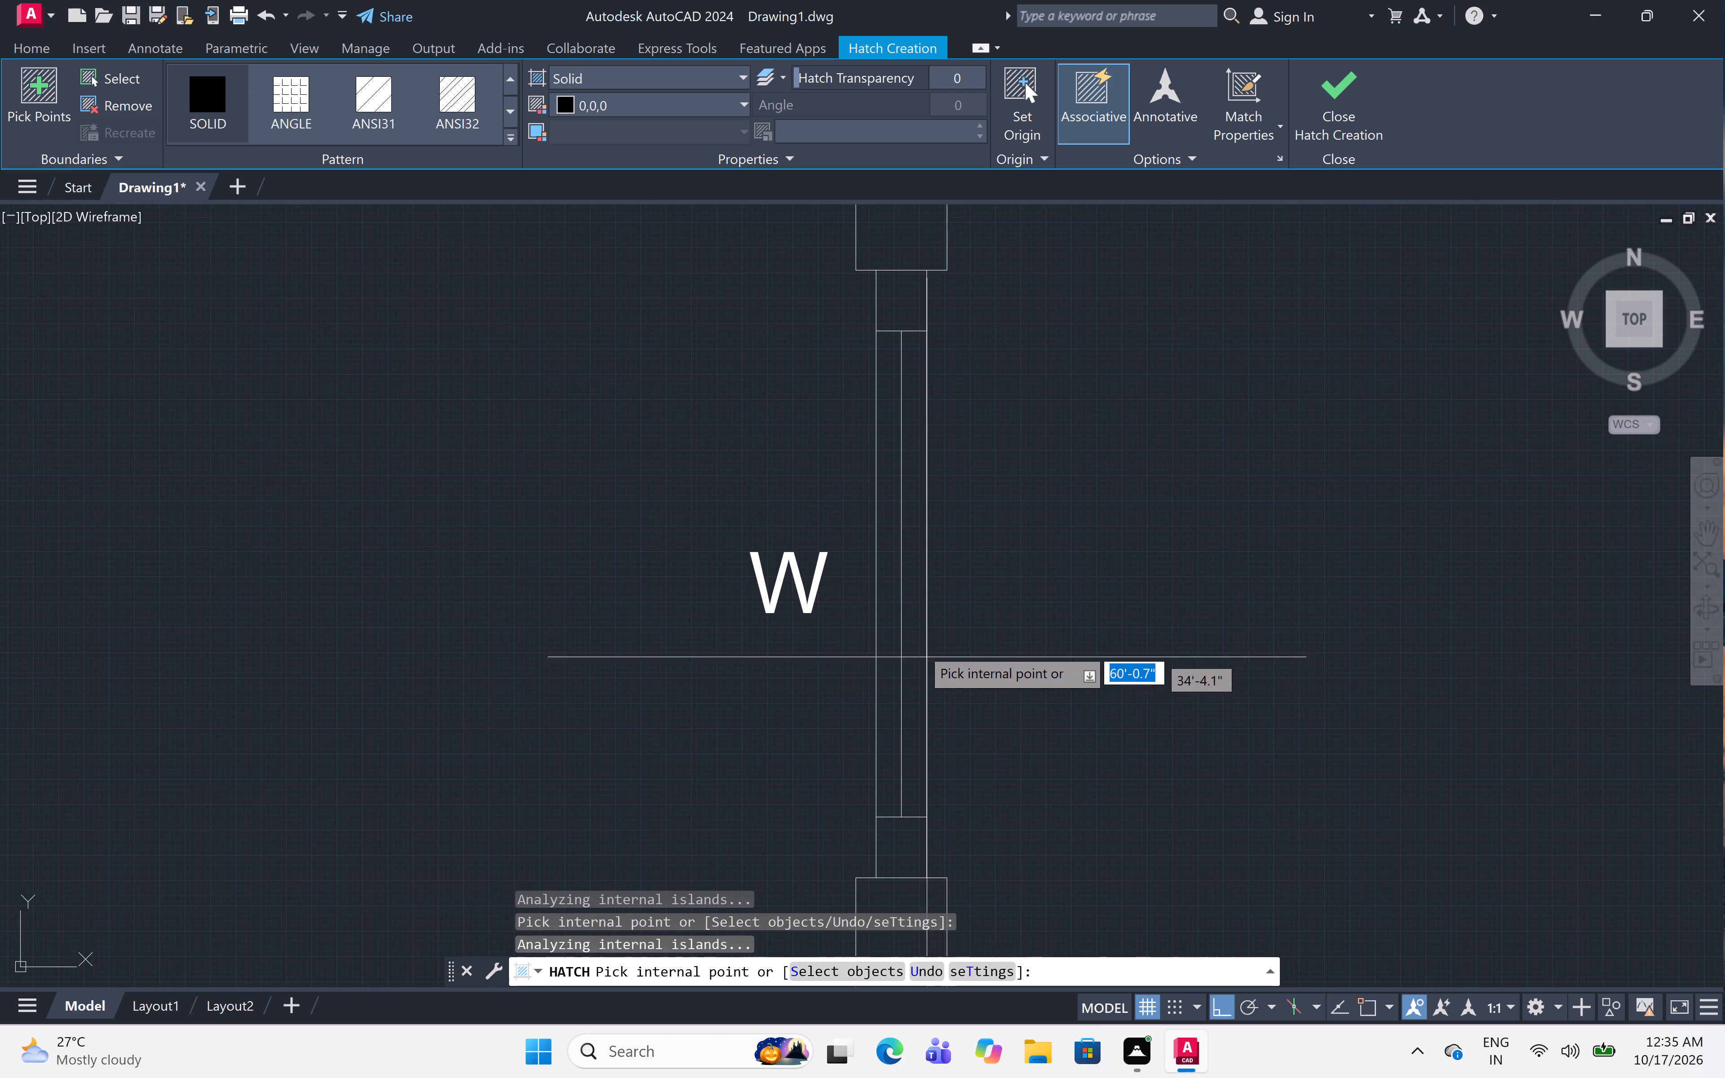
left_click(913, 635)
scroll(913, 631, "down", 4)
scroll(1026, 543, "down", 3)
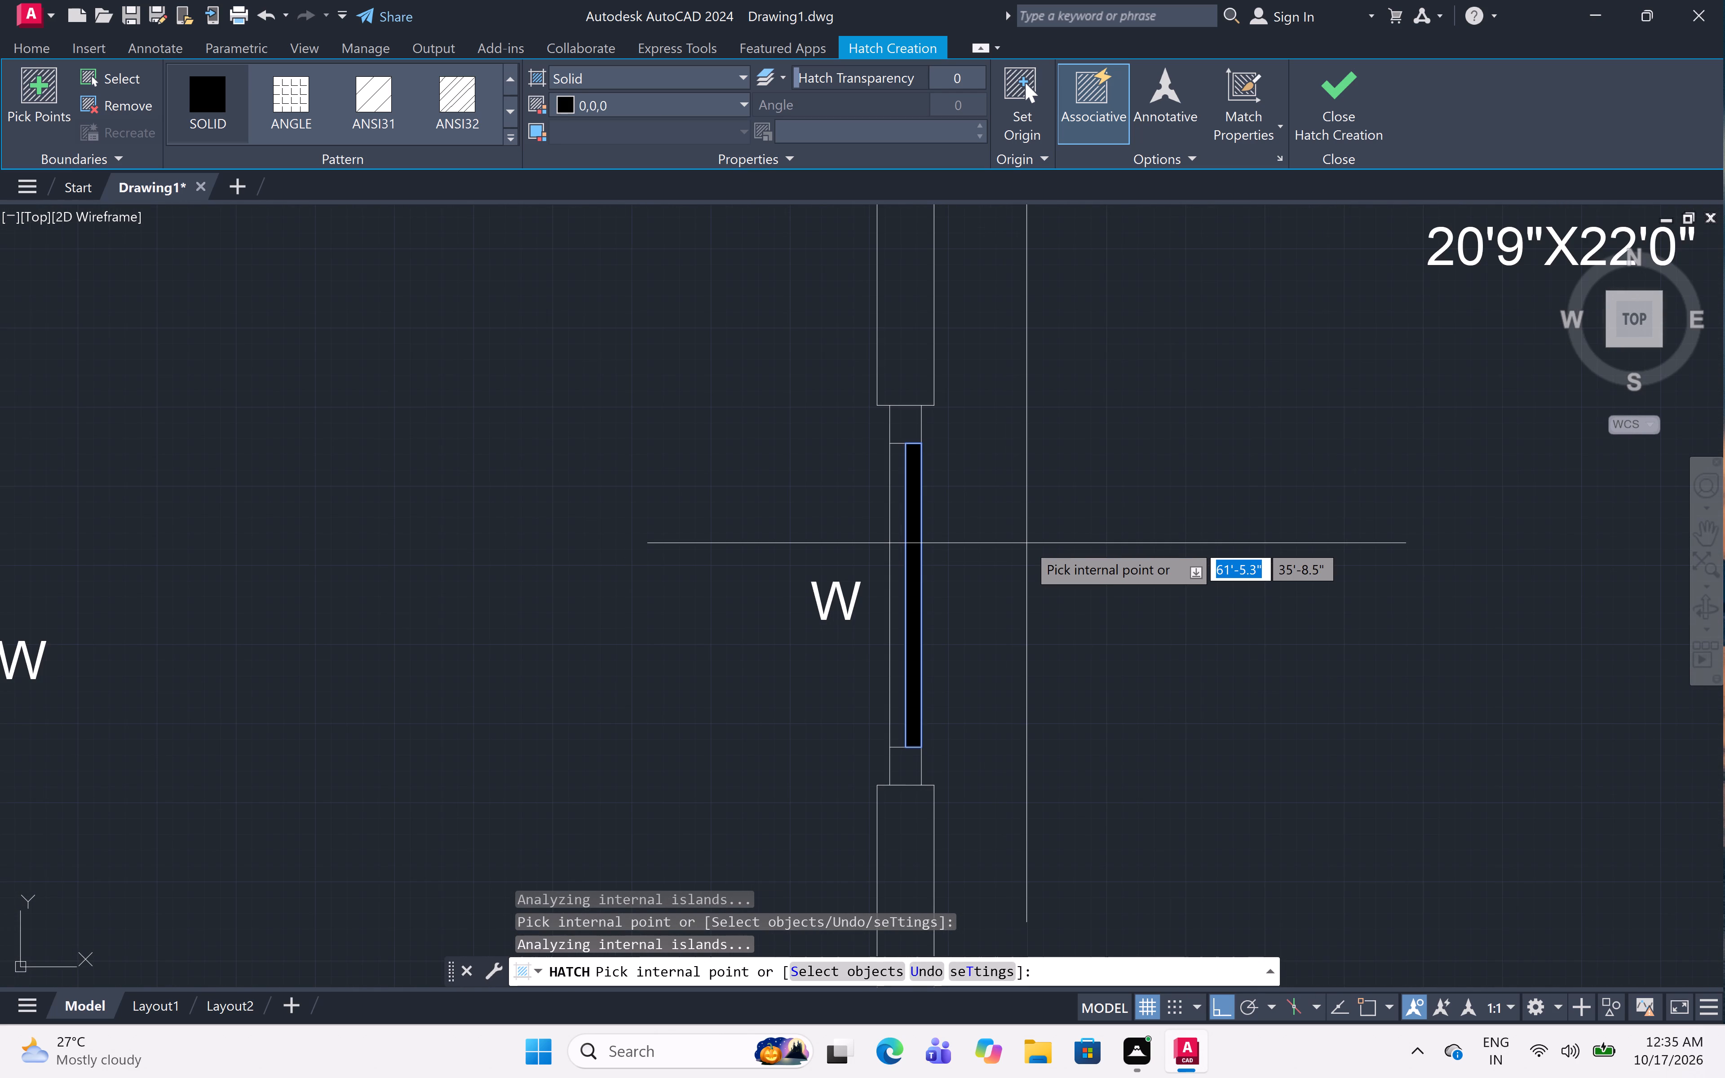
key("Escape")
Trim away the centre line and half-width black fill of the KITCHEN & DINING's east window in the copied plan.
scroll(1026, 543, "down", 2)
middle_click_drag(1026, 541, 859, 670)
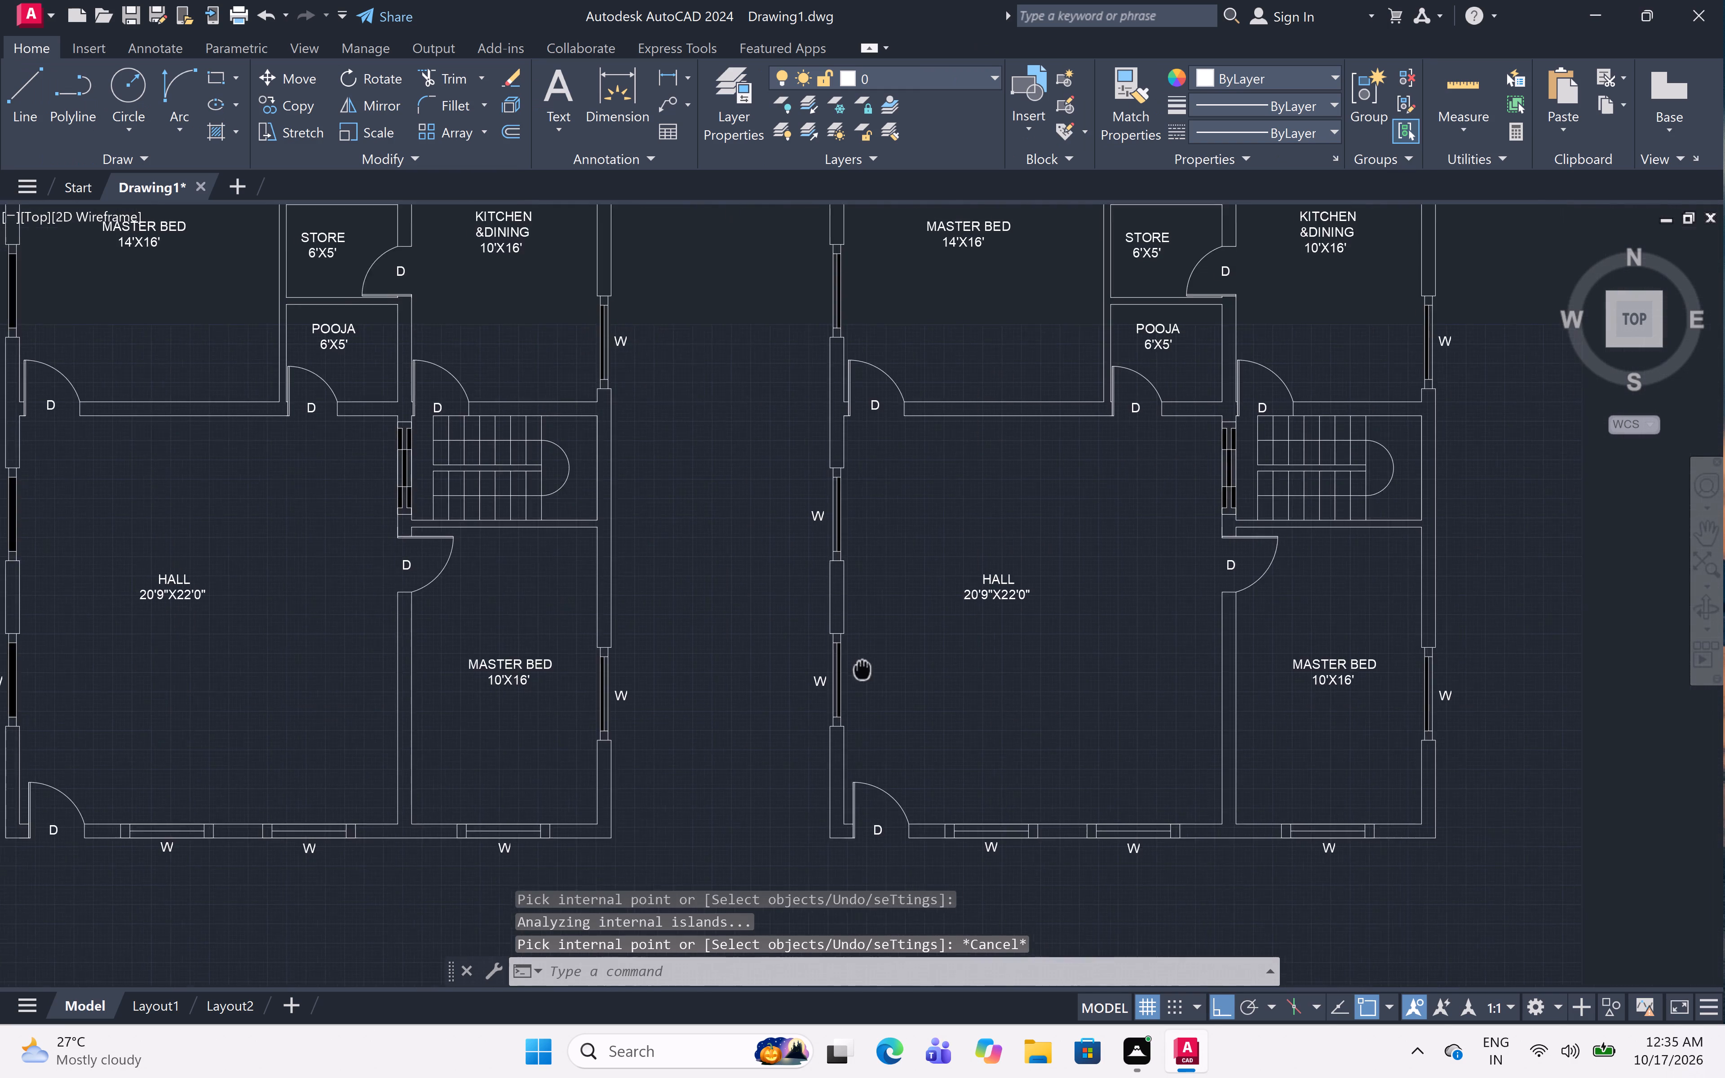
middle_click_drag(859, 670, 798, 710)
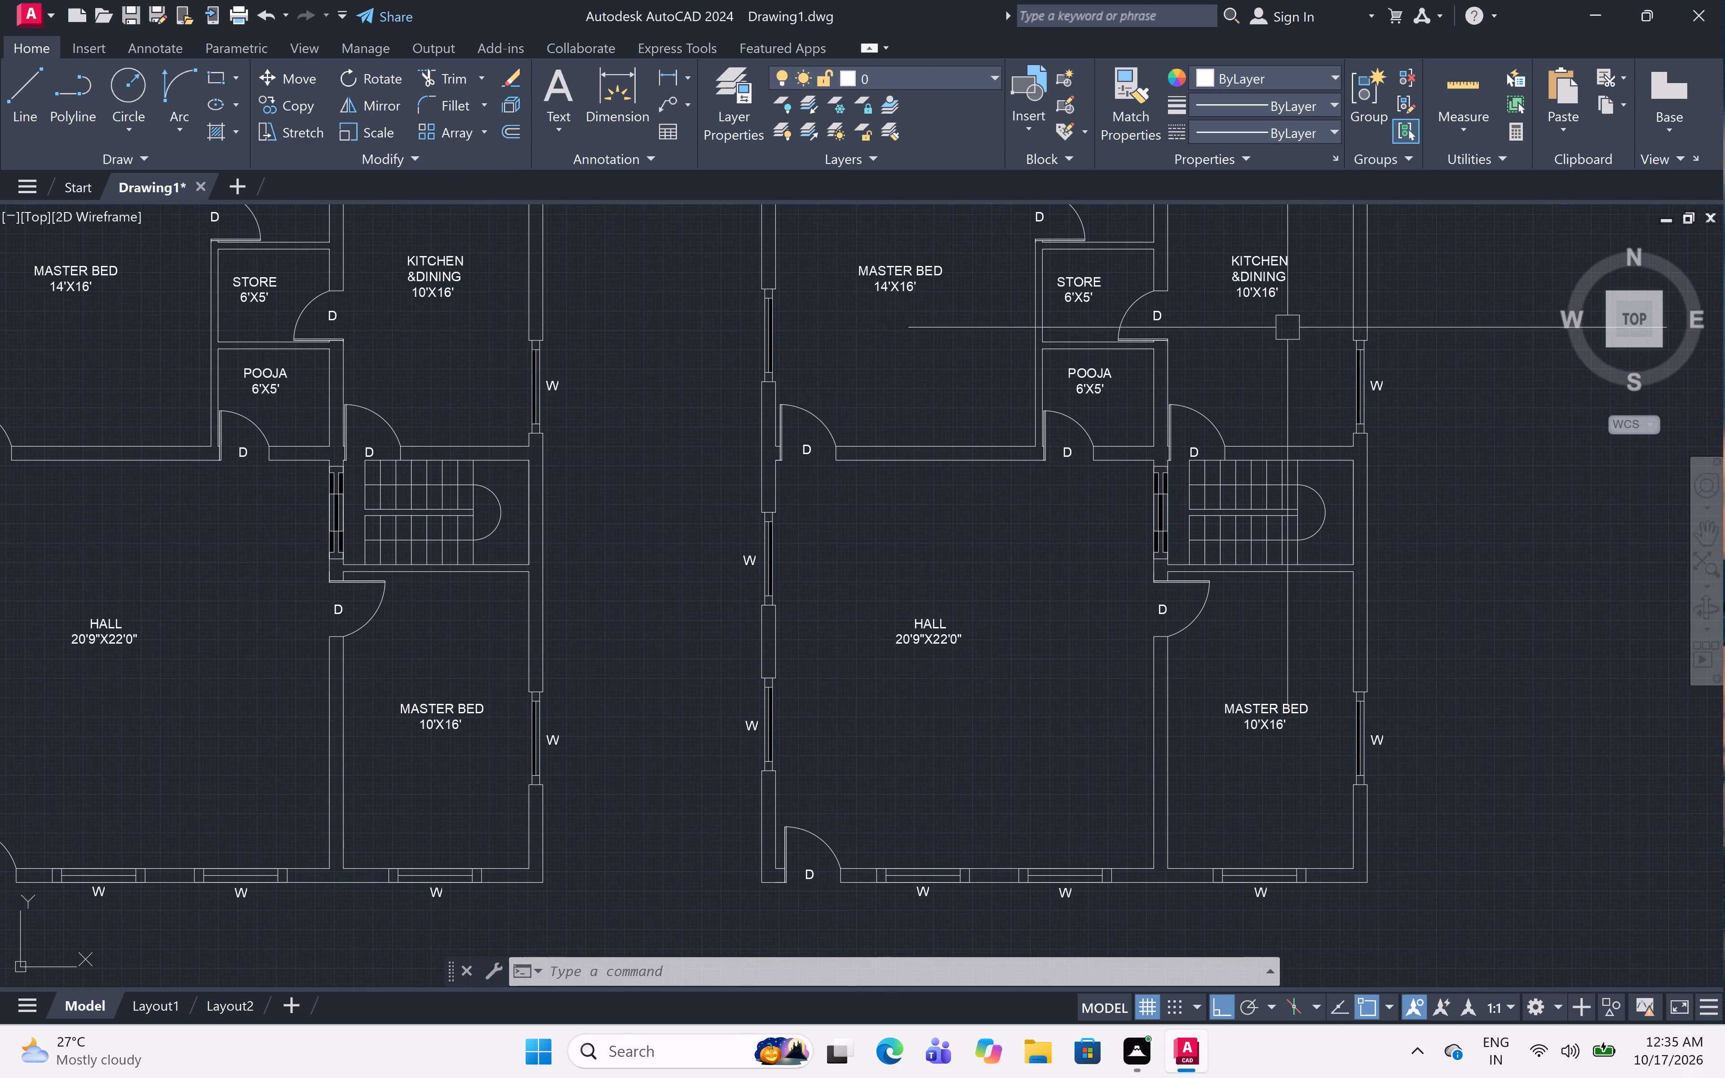
scroll(1380, 378, "up", 3)
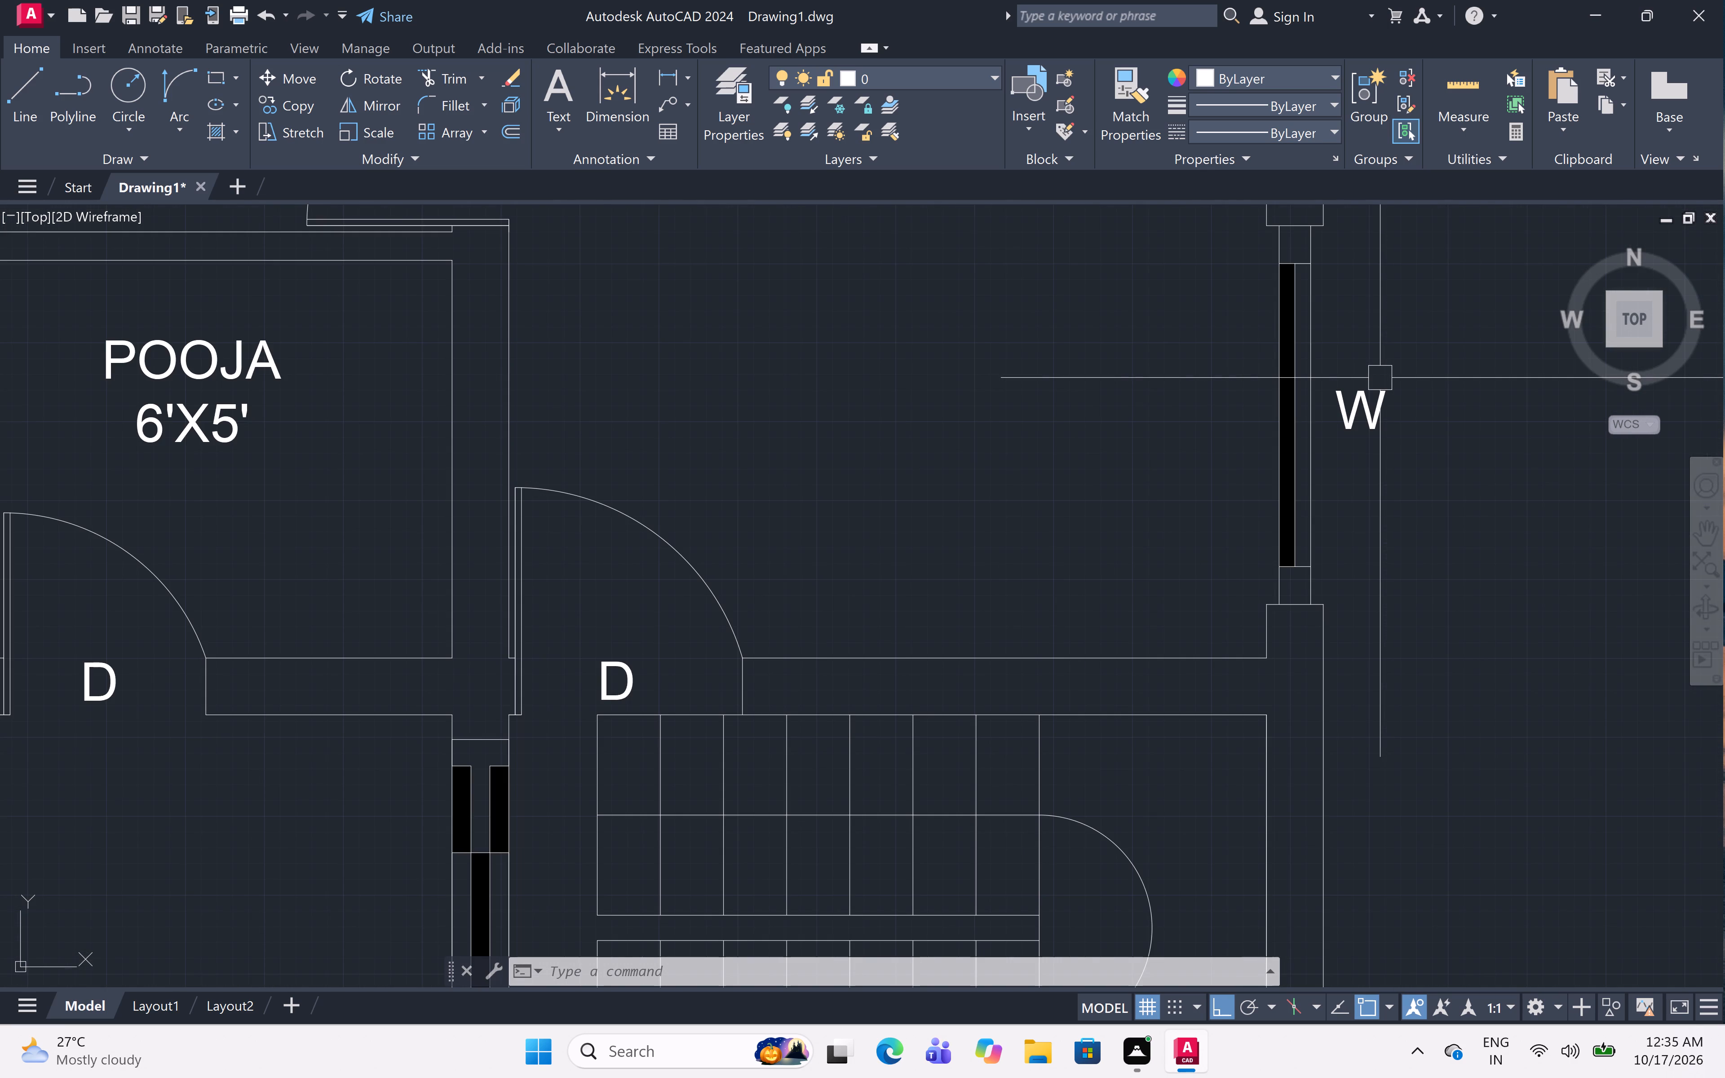
type("TR")
key("space")
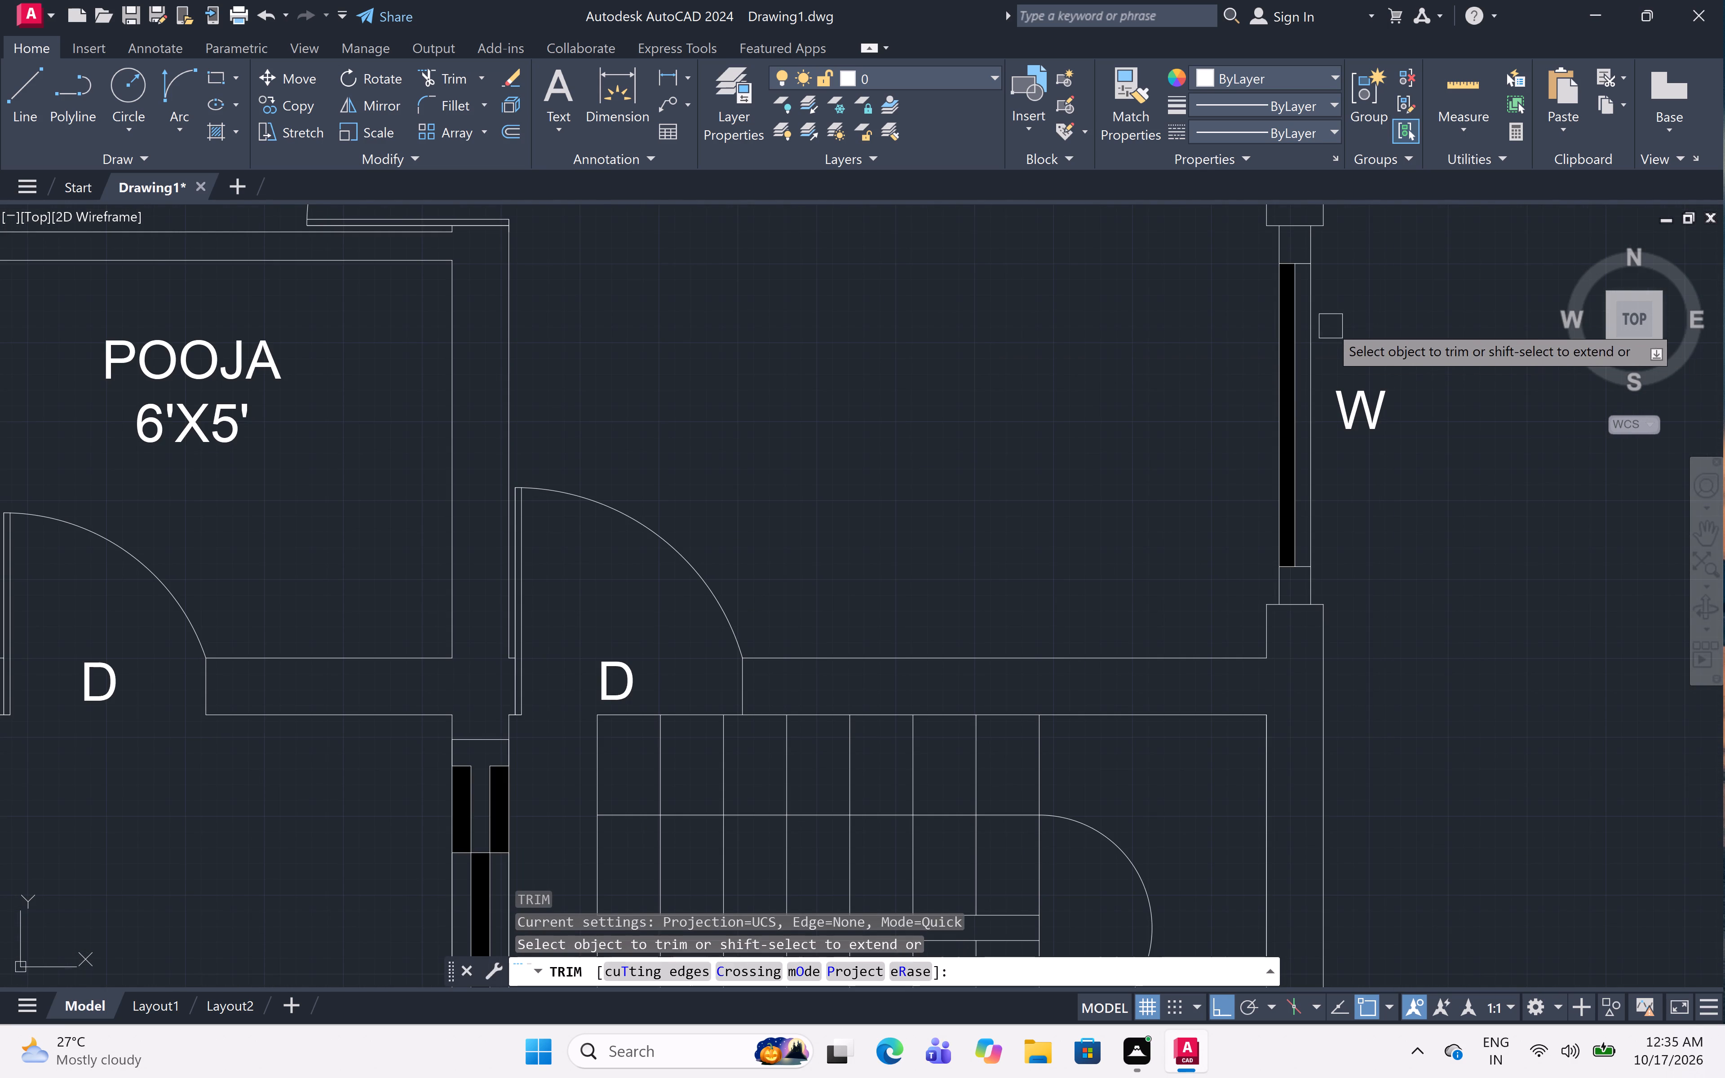
scroll(1315, 315, "up", 1)
left_click(1284, 316)
left_click(1282, 316)
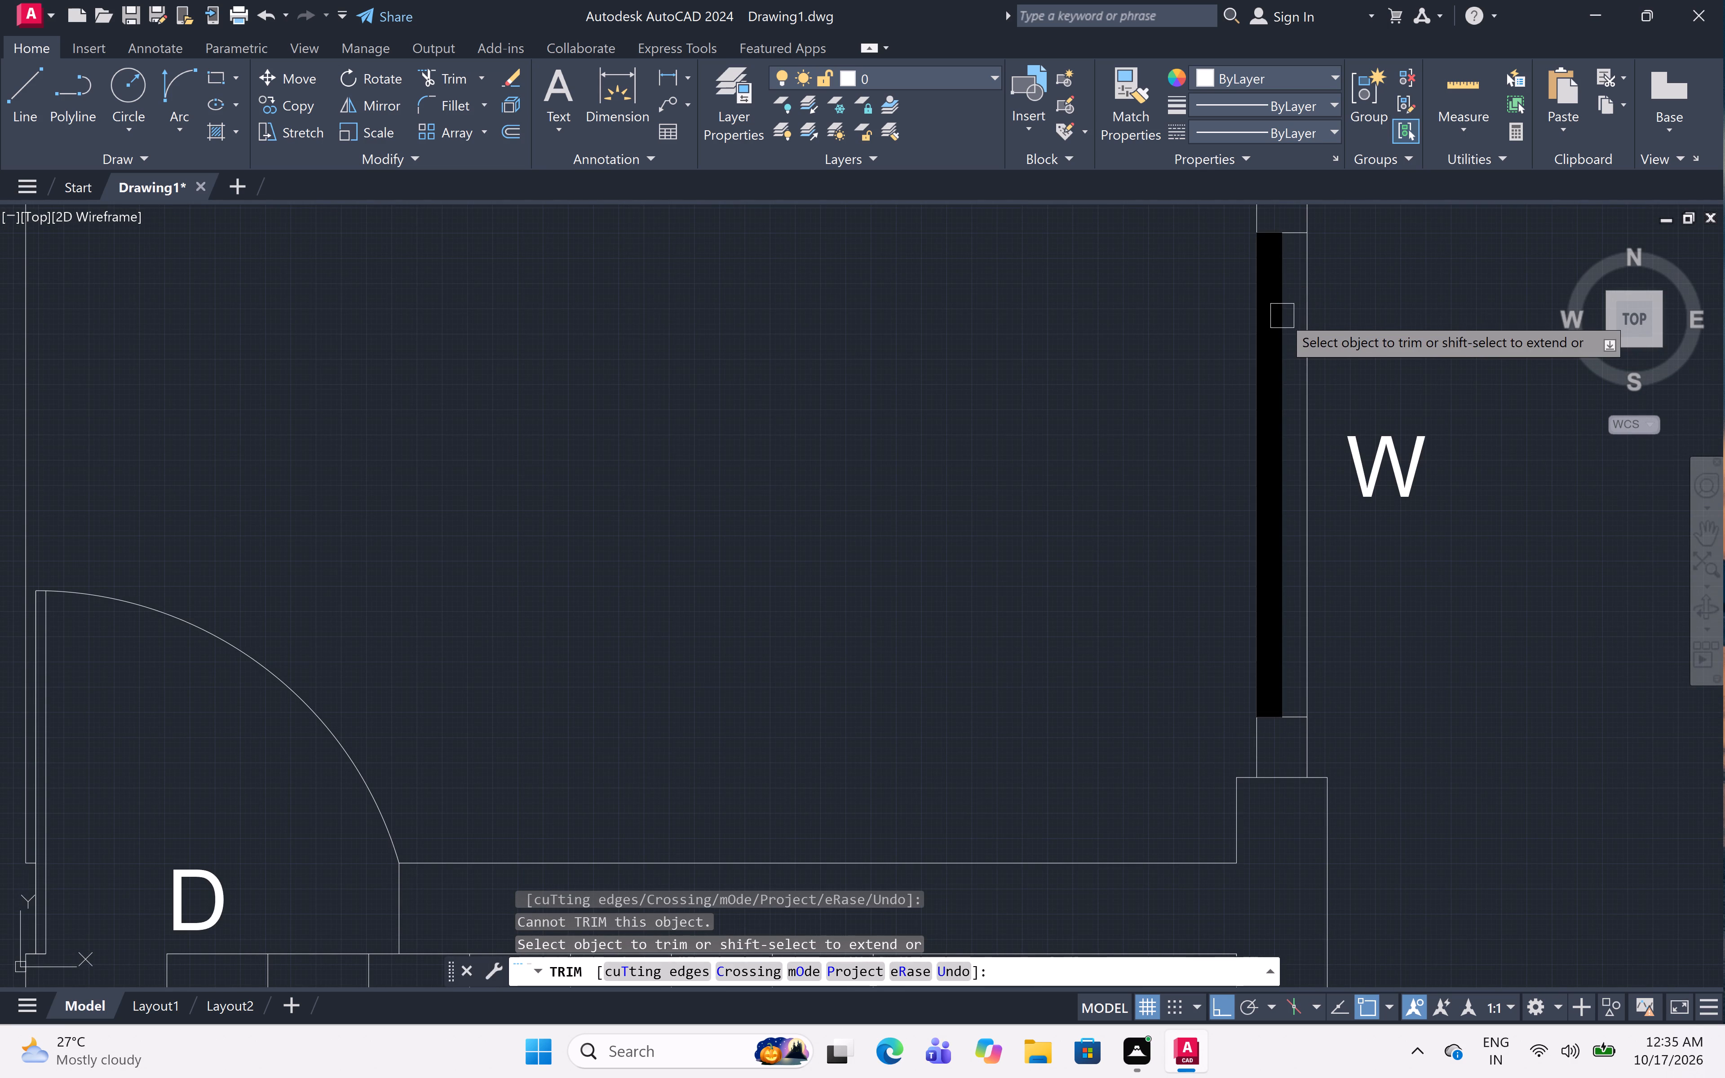
left_click(1278, 311)
Trim away the centre line and half-width black fill of the 10'X16' MASTER BED's east window in the copied plan.
scroll(1278, 311, "down", 5)
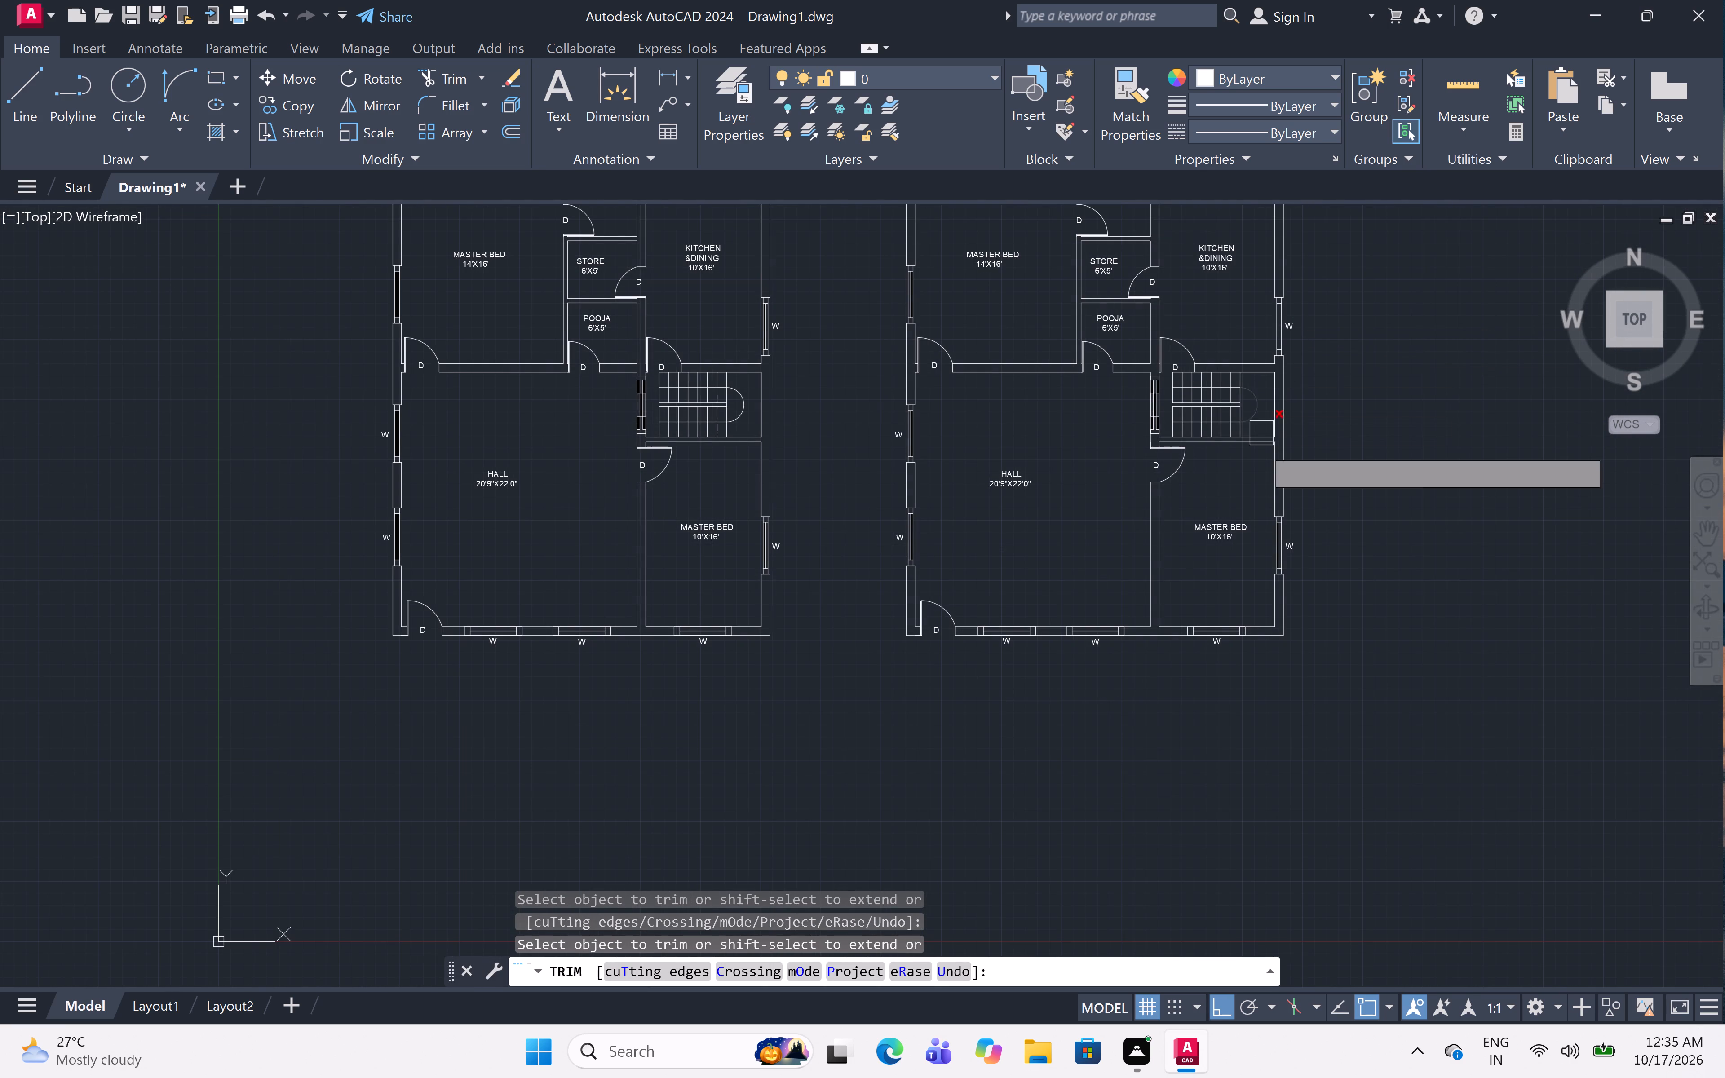
scroll(1277, 546, "up", 6)
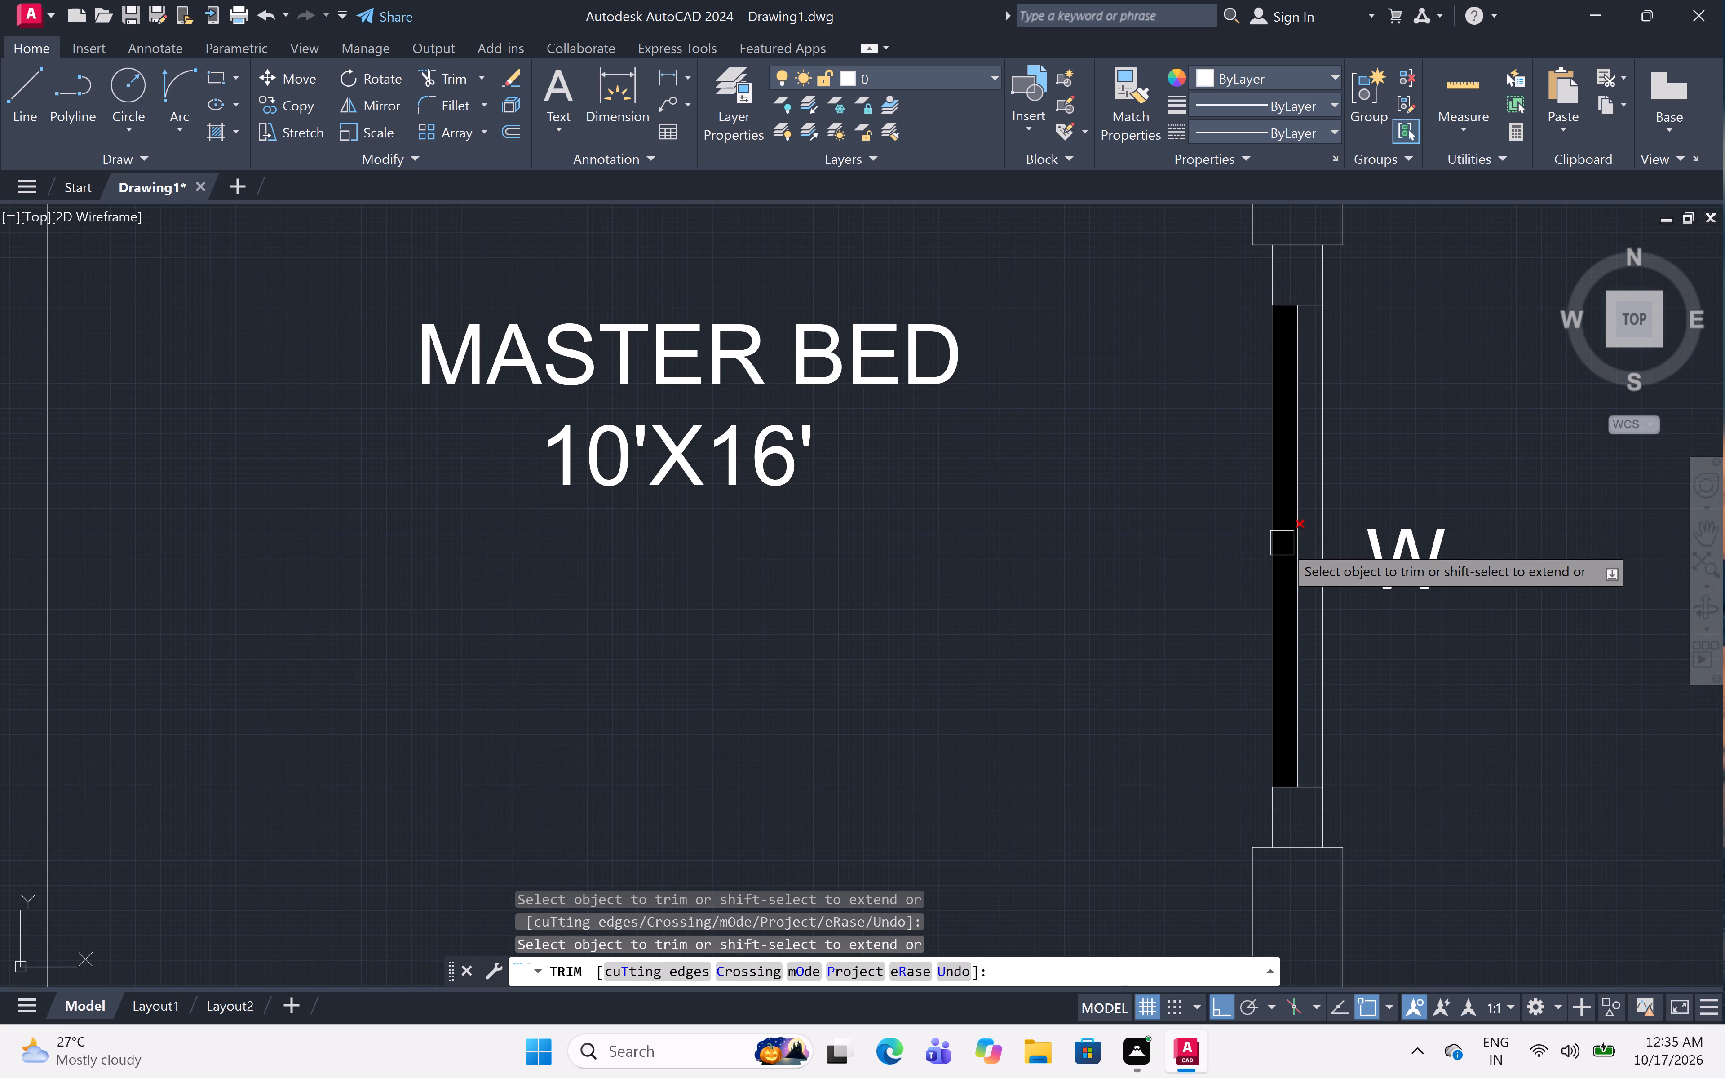
left_click(1296, 555)
left_click(1291, 551)
scroll(1286, 493, "down", 4)
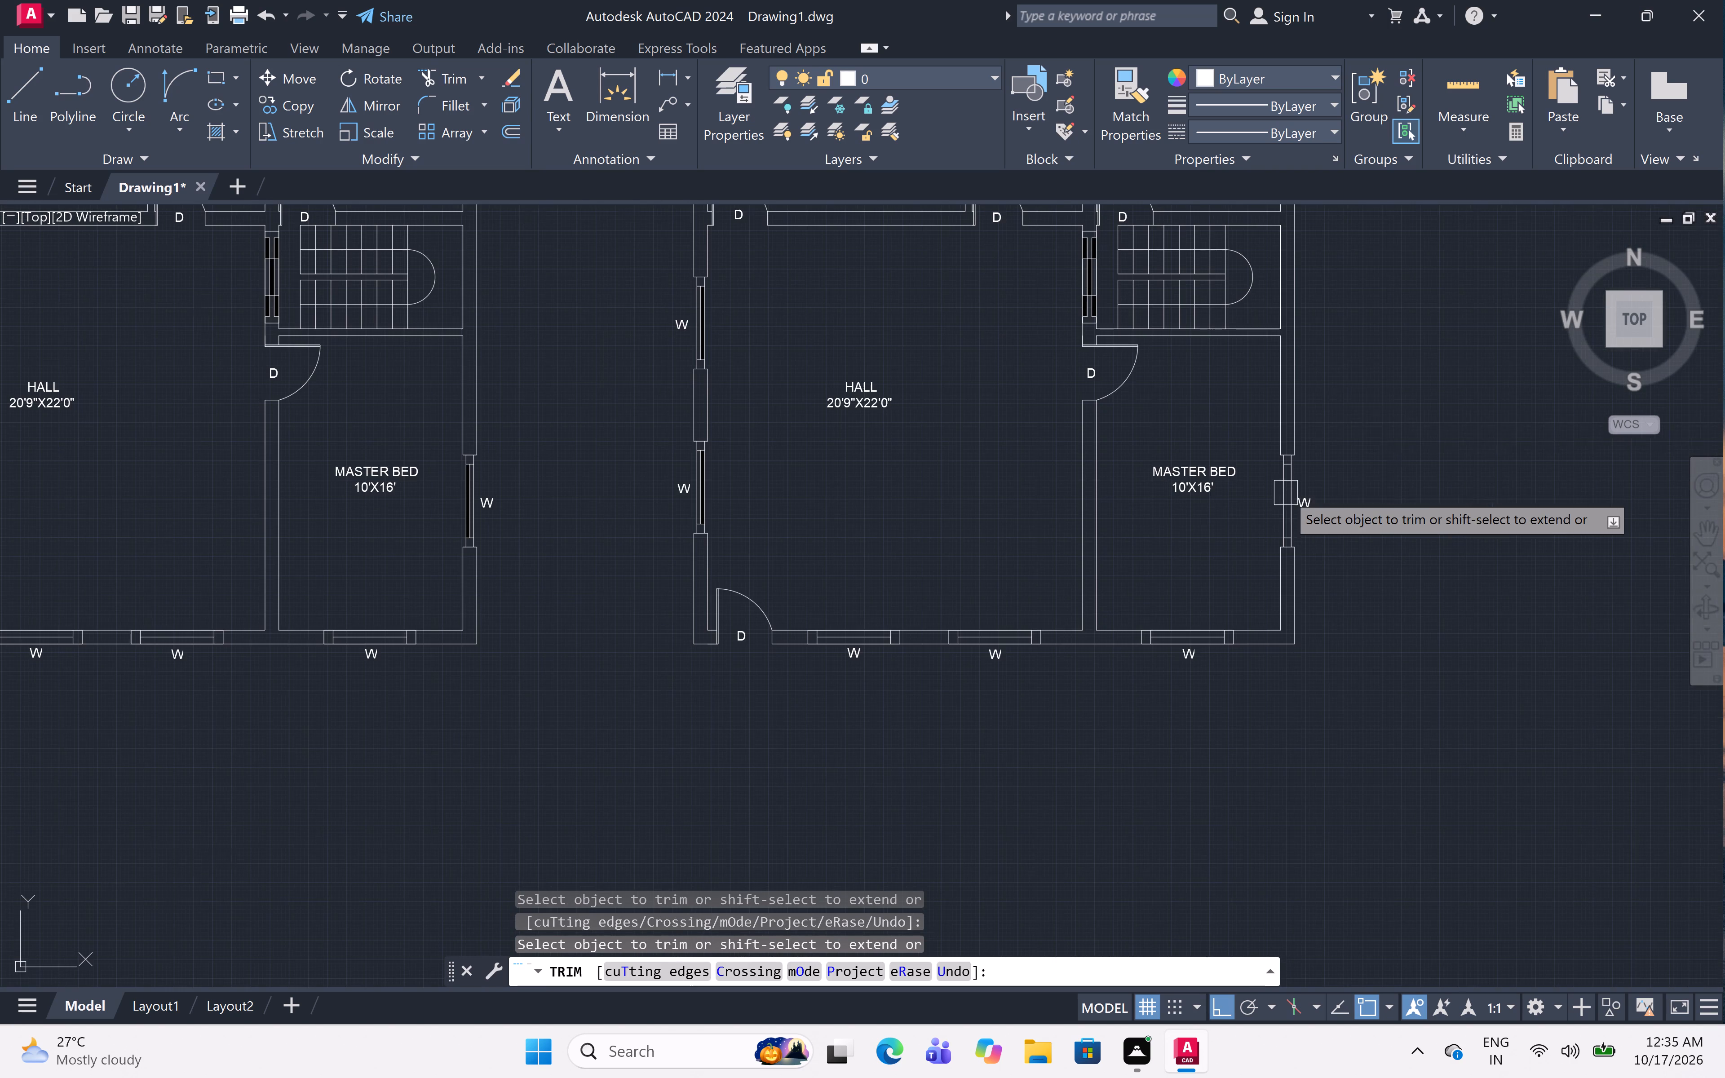
middle_click_drag(1366, 409, 1336, 529)
key("Escape")
Fill the full width of the KITCHEN & DINING's east window in the copied plan with a solid black hatch.
middle_click_drag(1315, 483, 1315, 549)
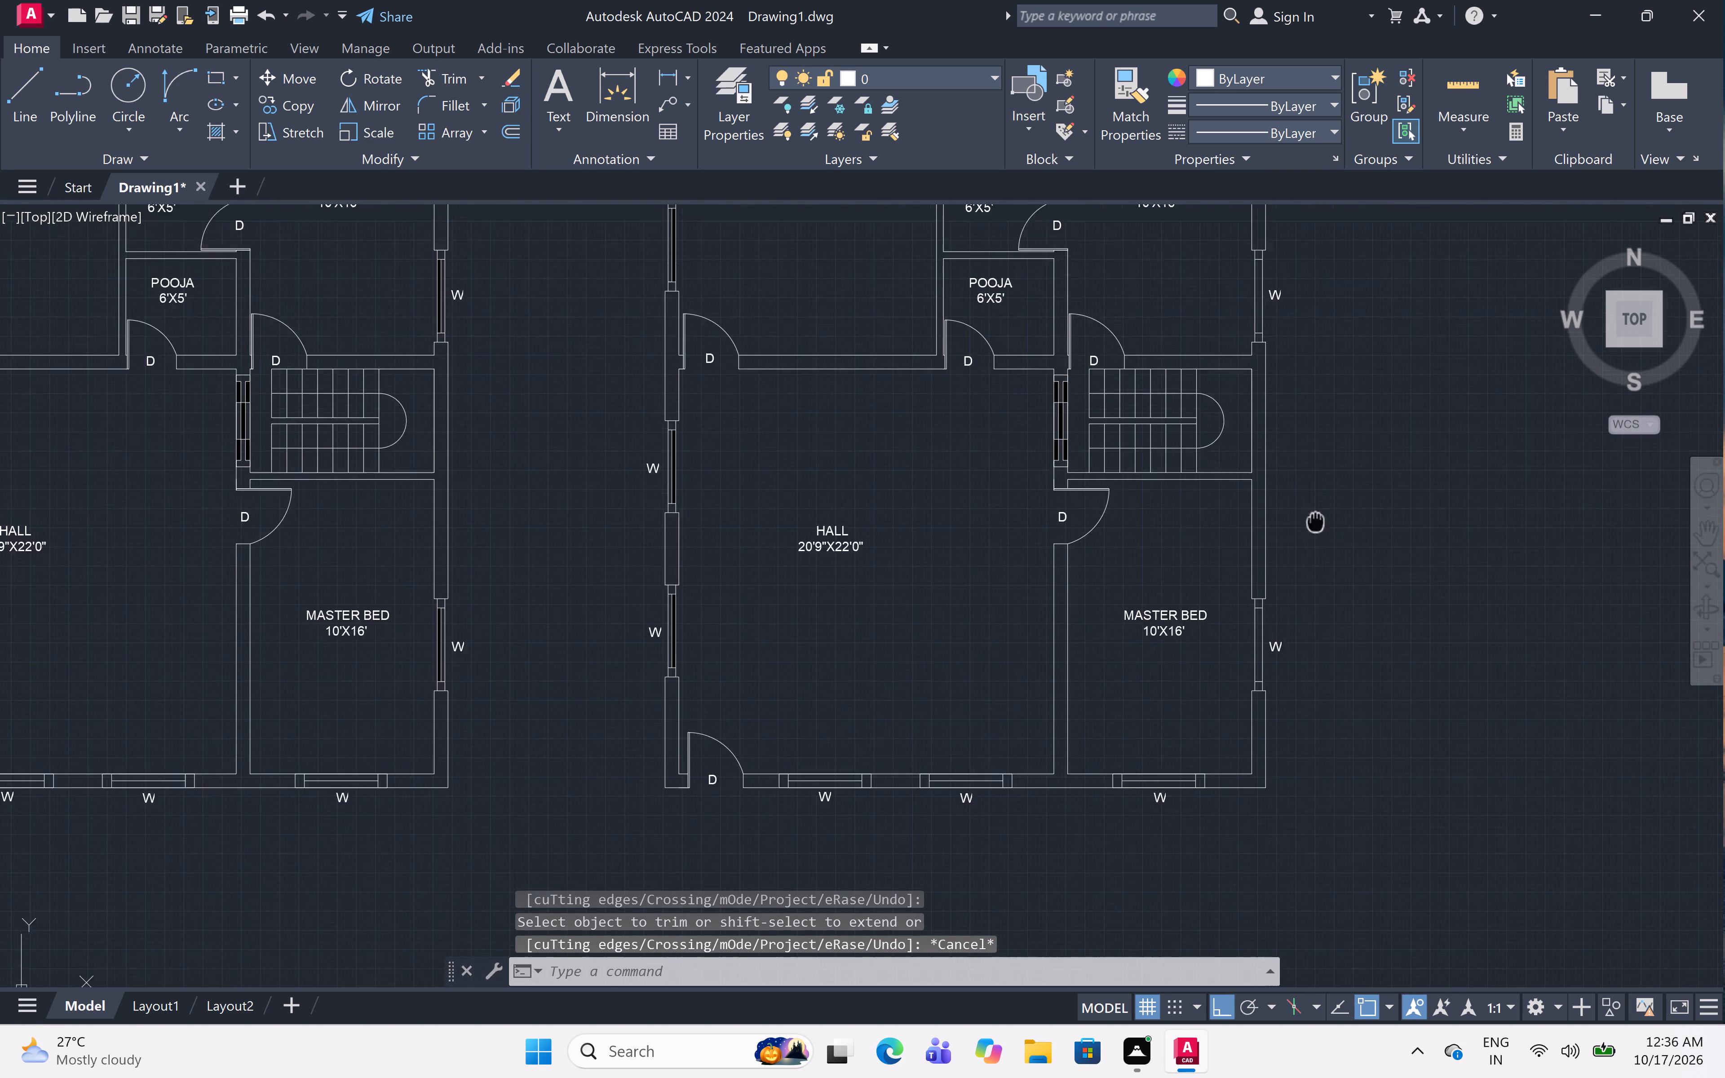
middle_click_drag(1315, 549, 1311, 576)
scroll(1283, 325, "up", 2)
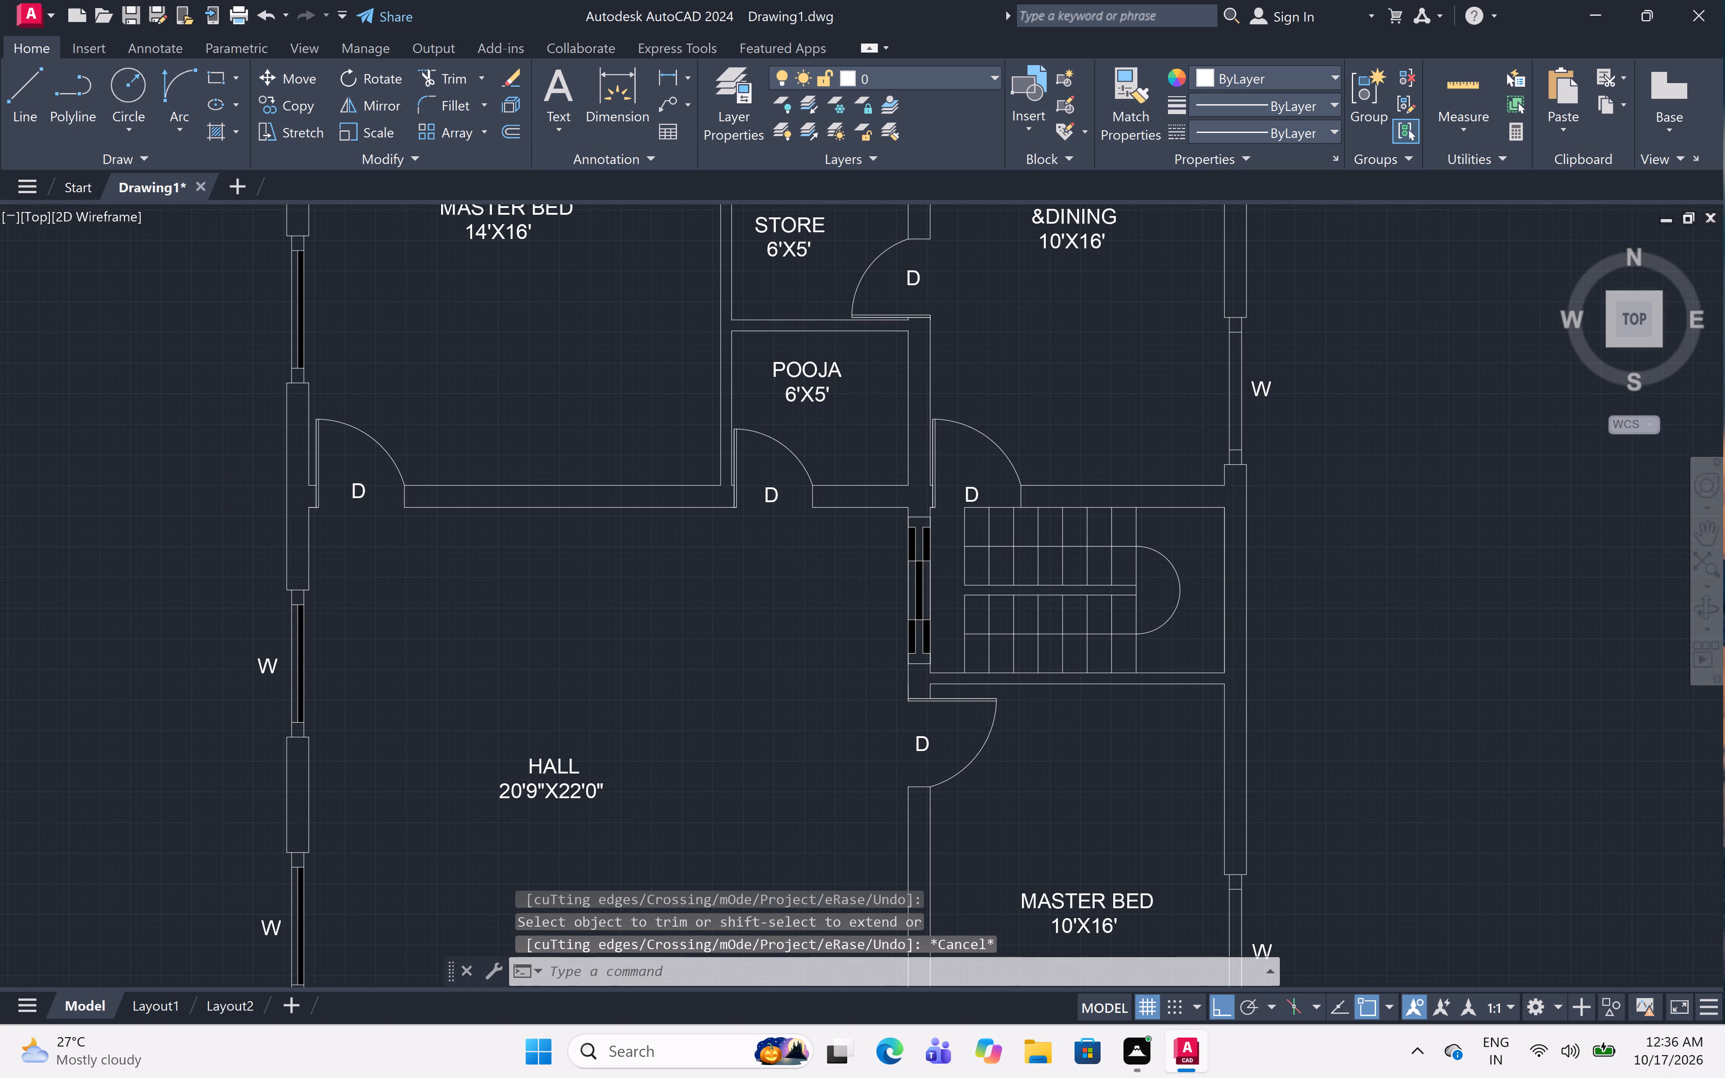
type("H")
key("space")
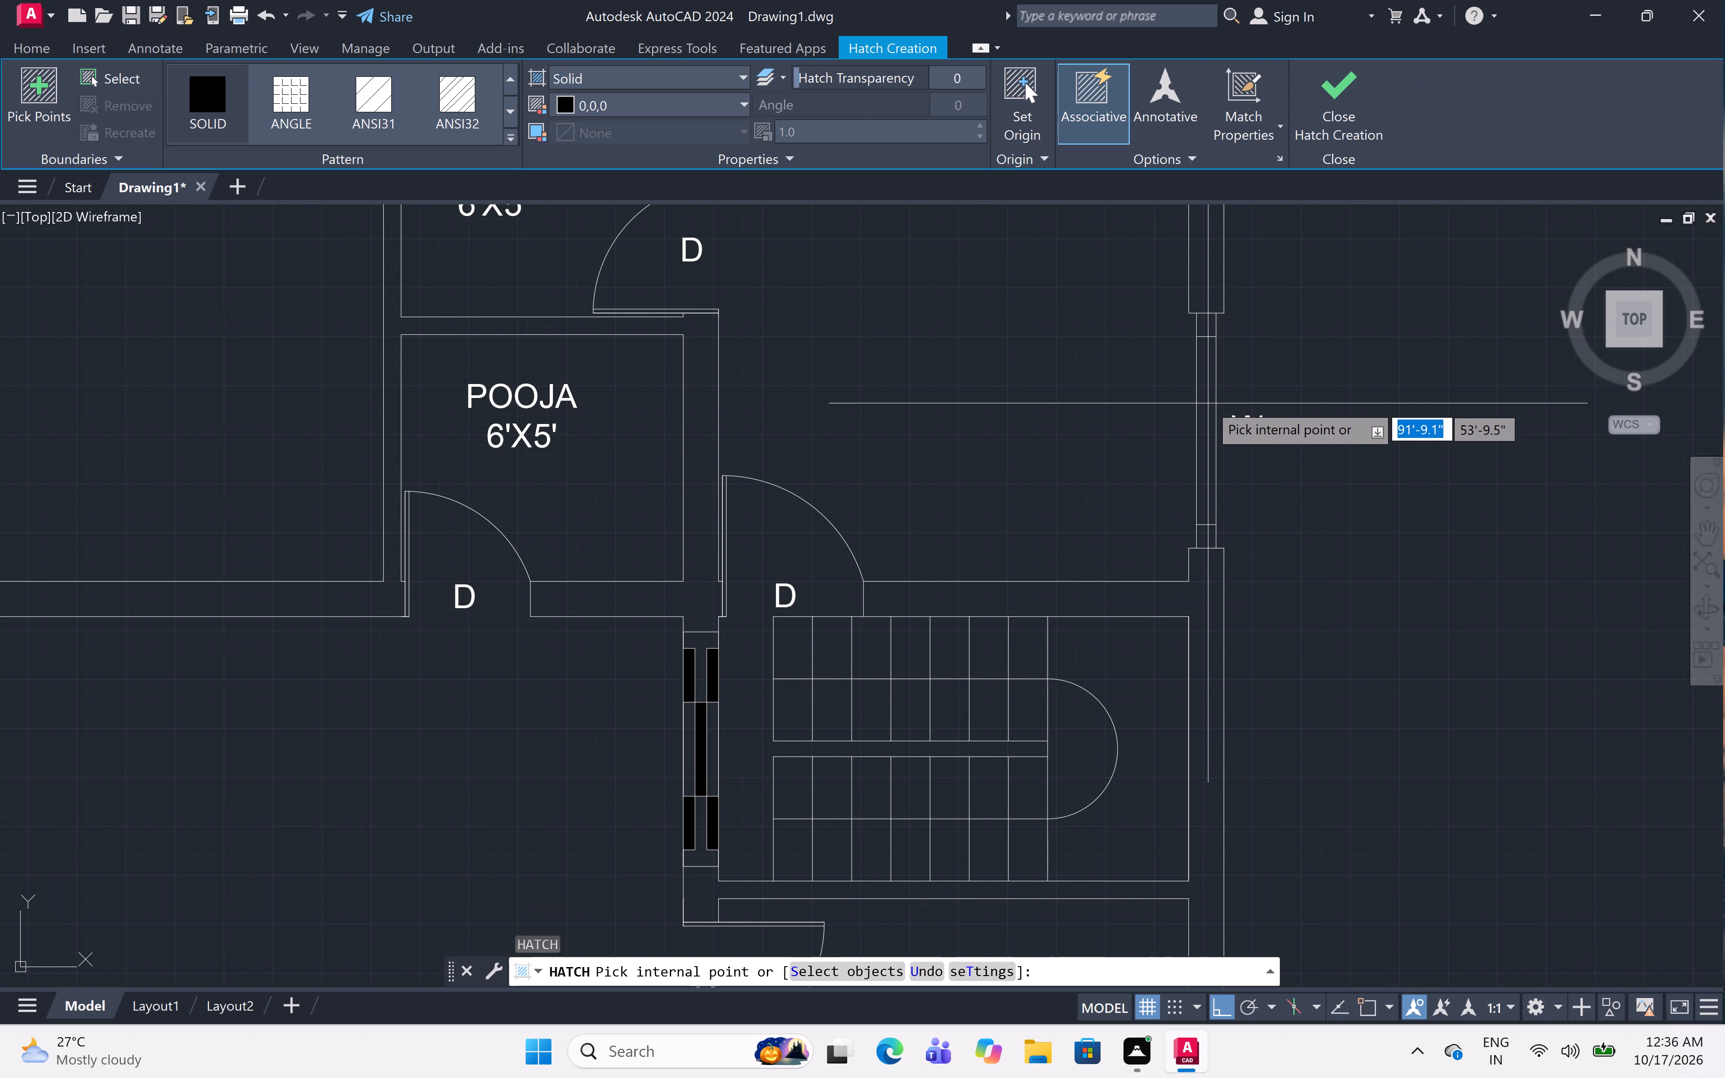
scroll(1208, 403, "up", 2)
left_click(1206, 401)
scroll(1207, 414, "down", 4)
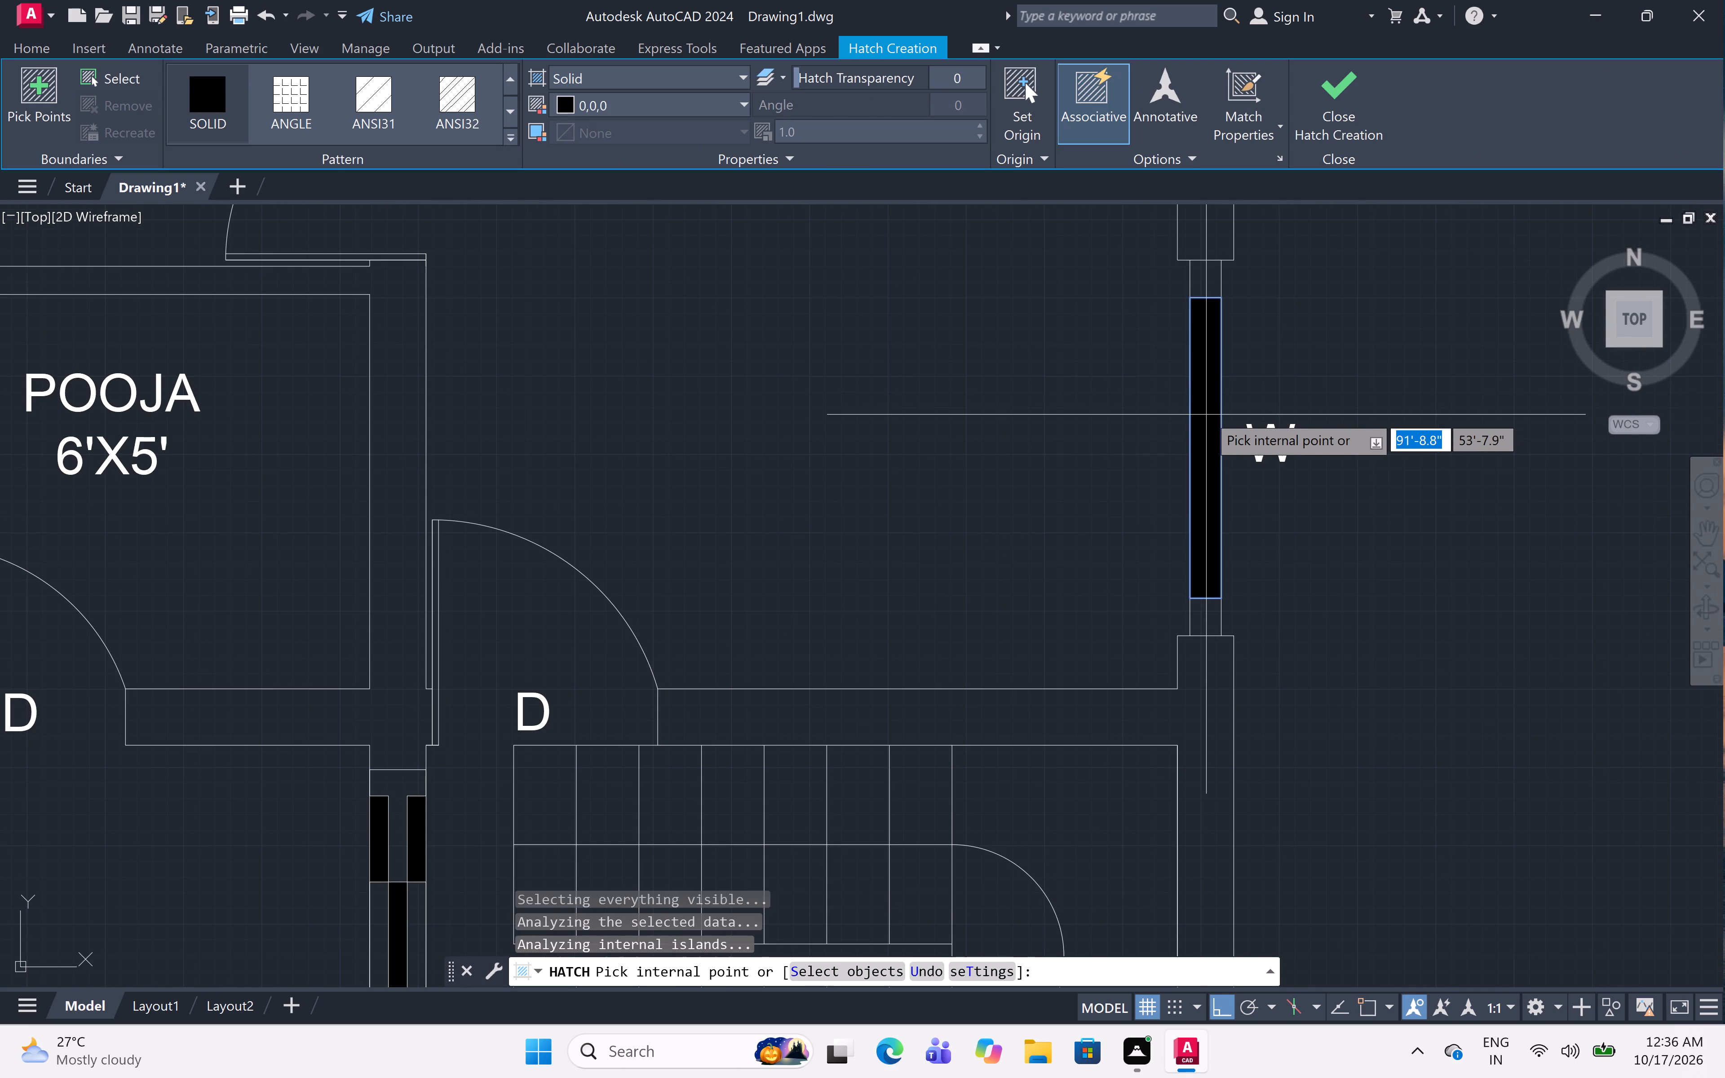
scroll(1207, 414, "down", 3)
scroll(1209, 491, "down", 1)
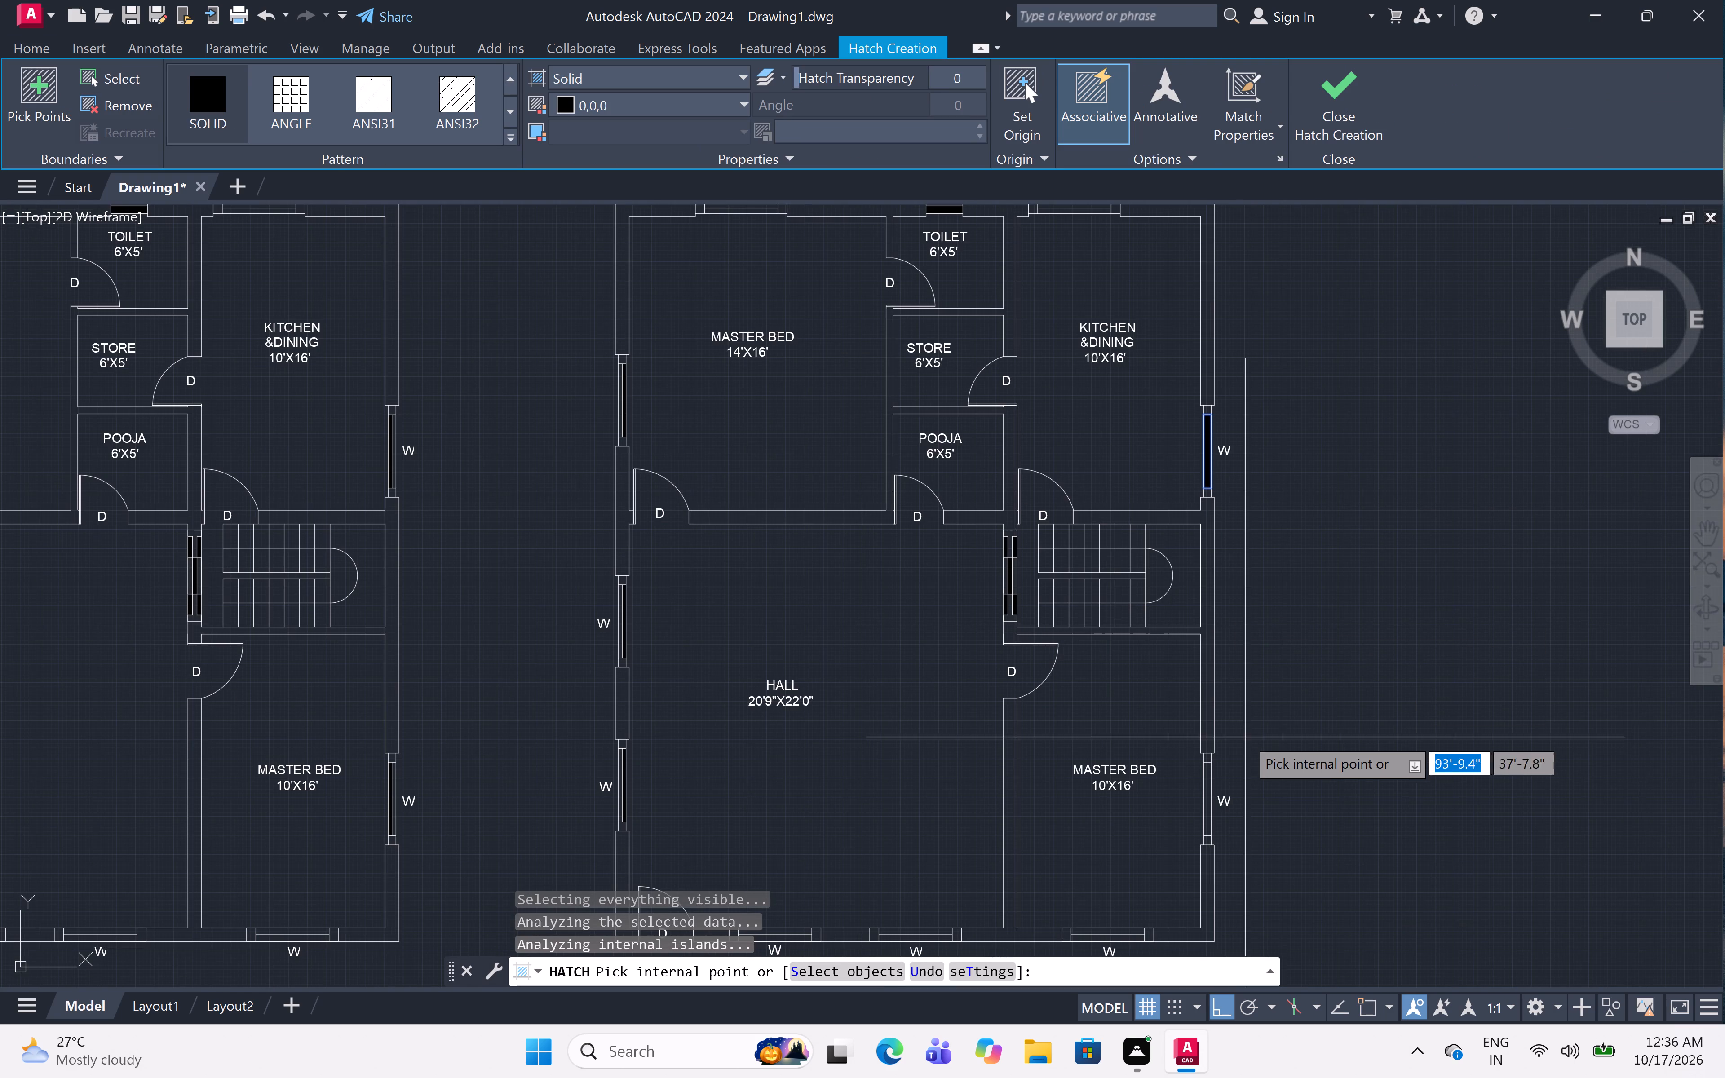
Add the same full-width solid black hatch to the 10'X16' MASTER BED's east window in the copied plan.
scroll(1203, 823, "up", 4)
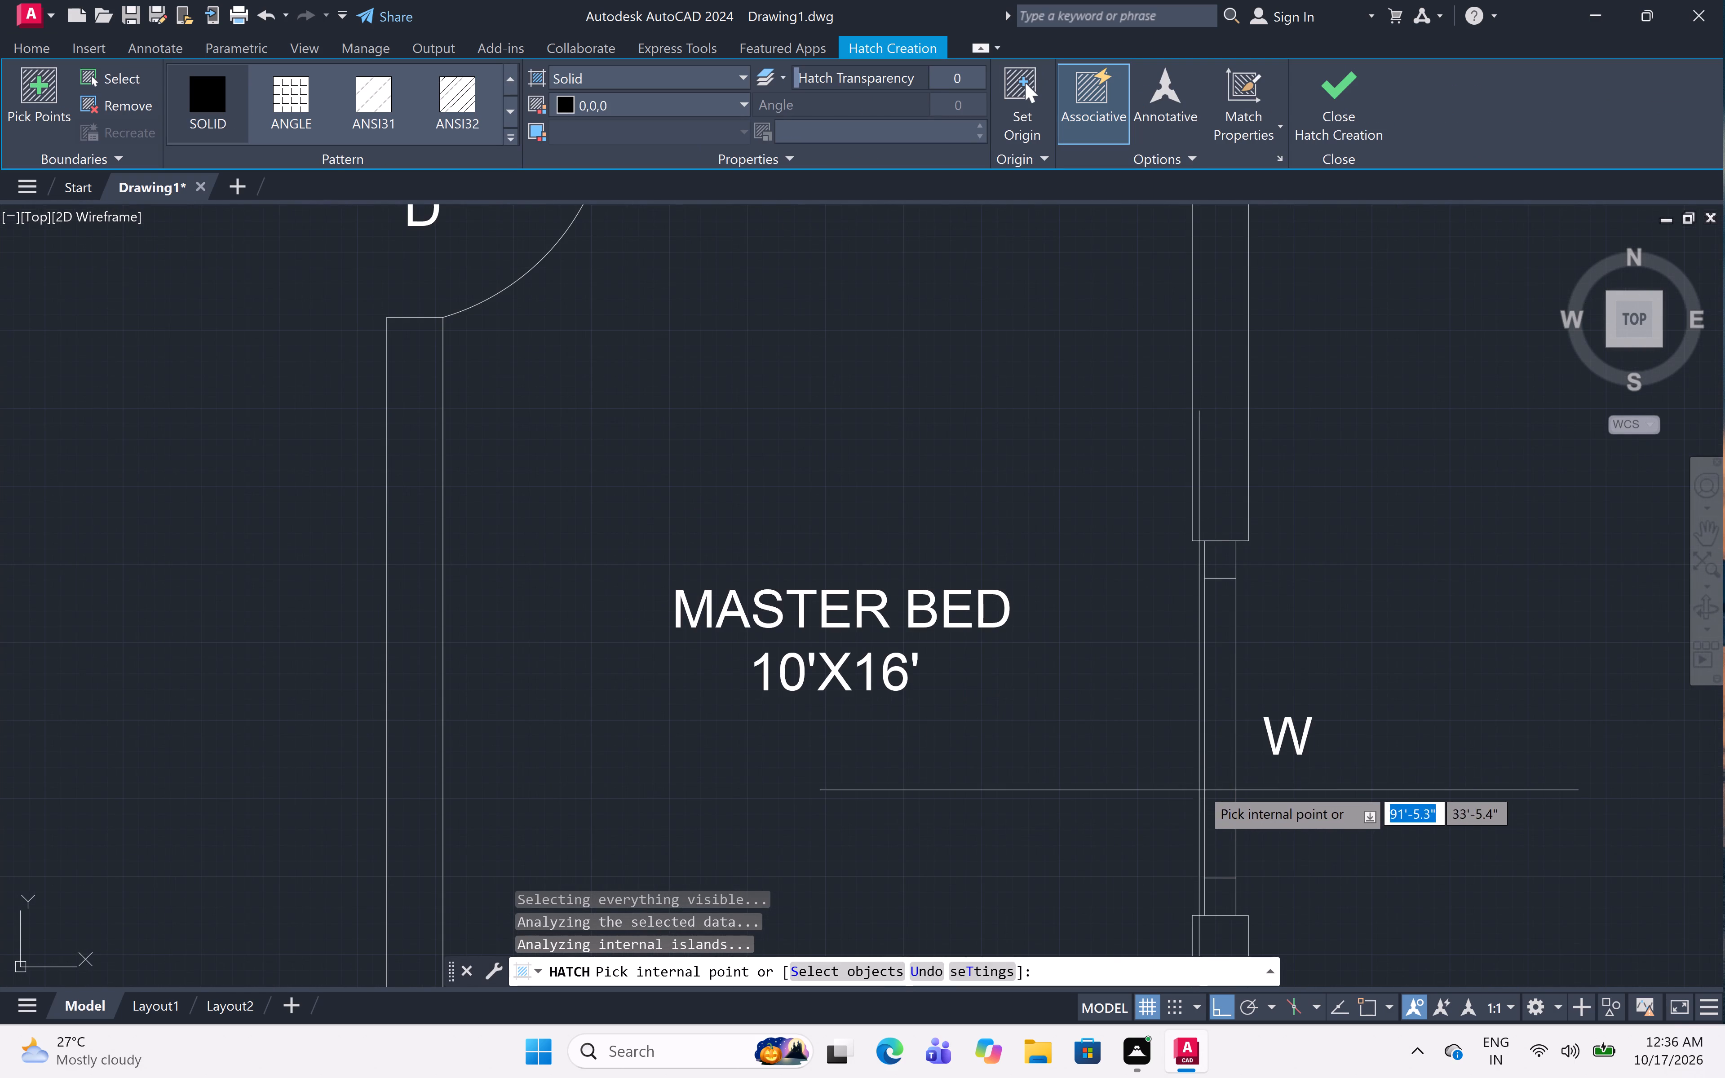
left_click(1229, 763)
scroll(1222, 709, "down", 4)
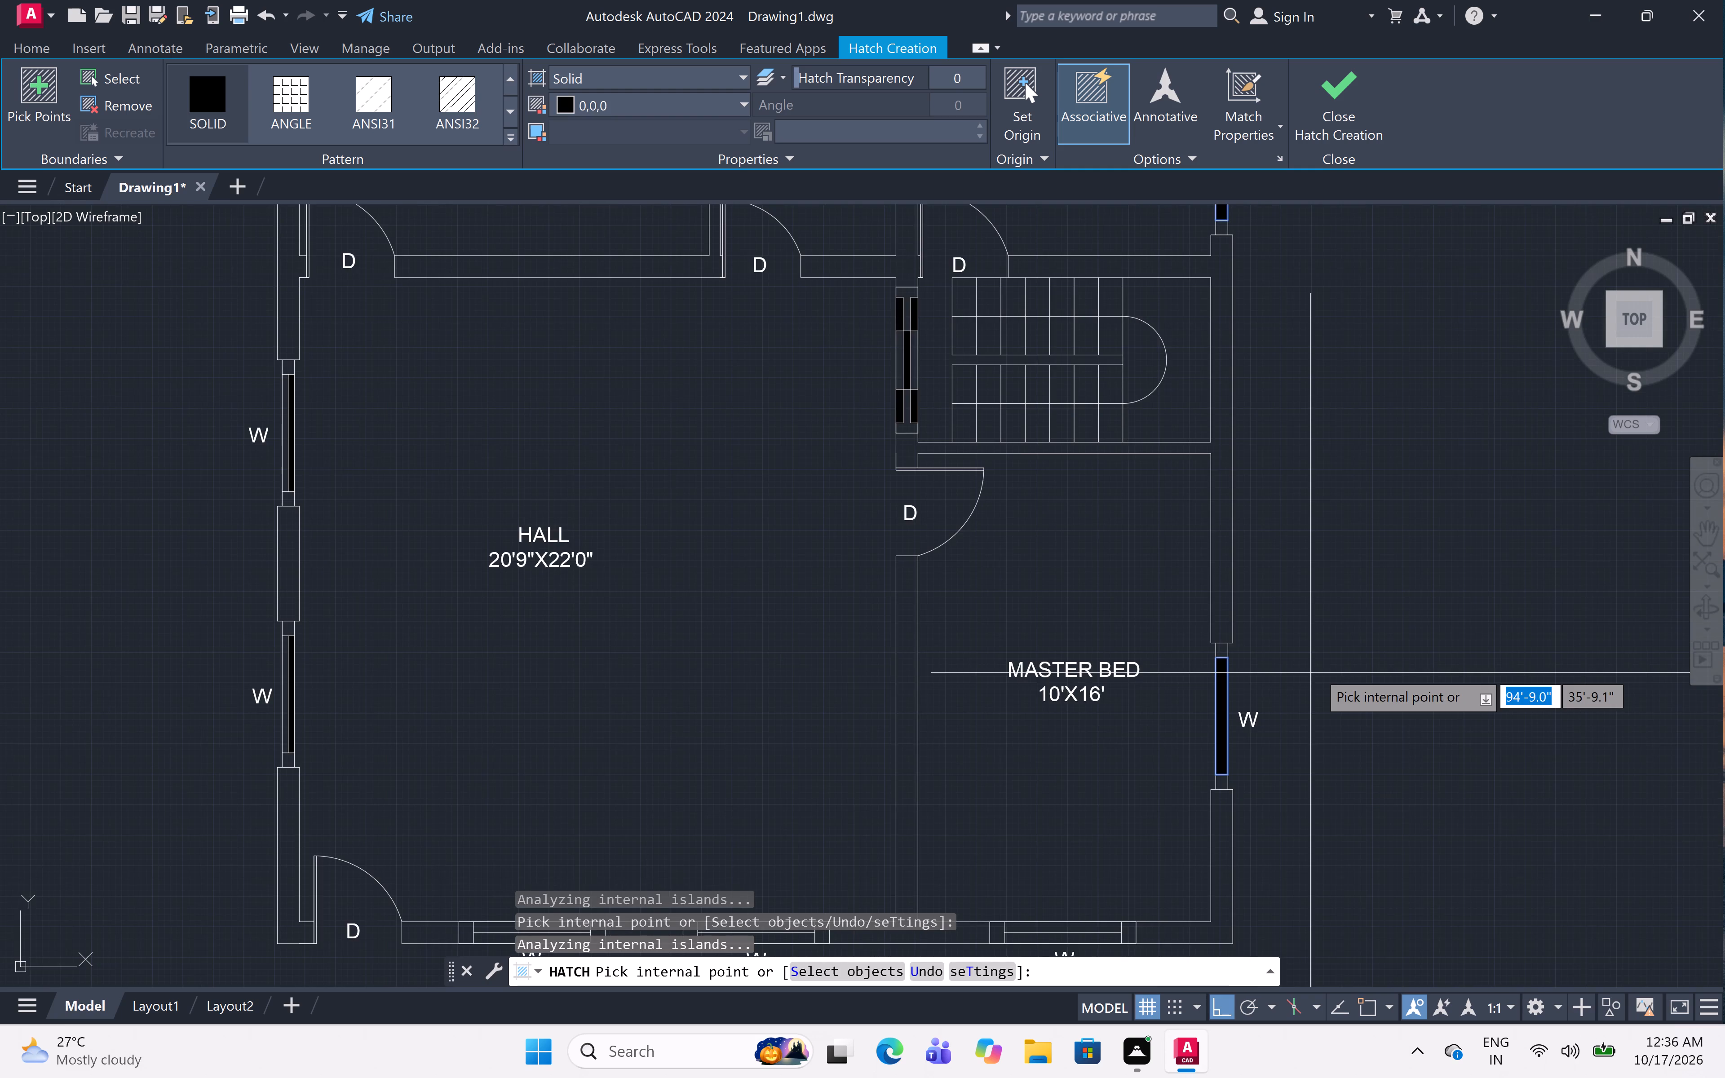
scroll(1318, 669, "down", 1)
key("Escape")
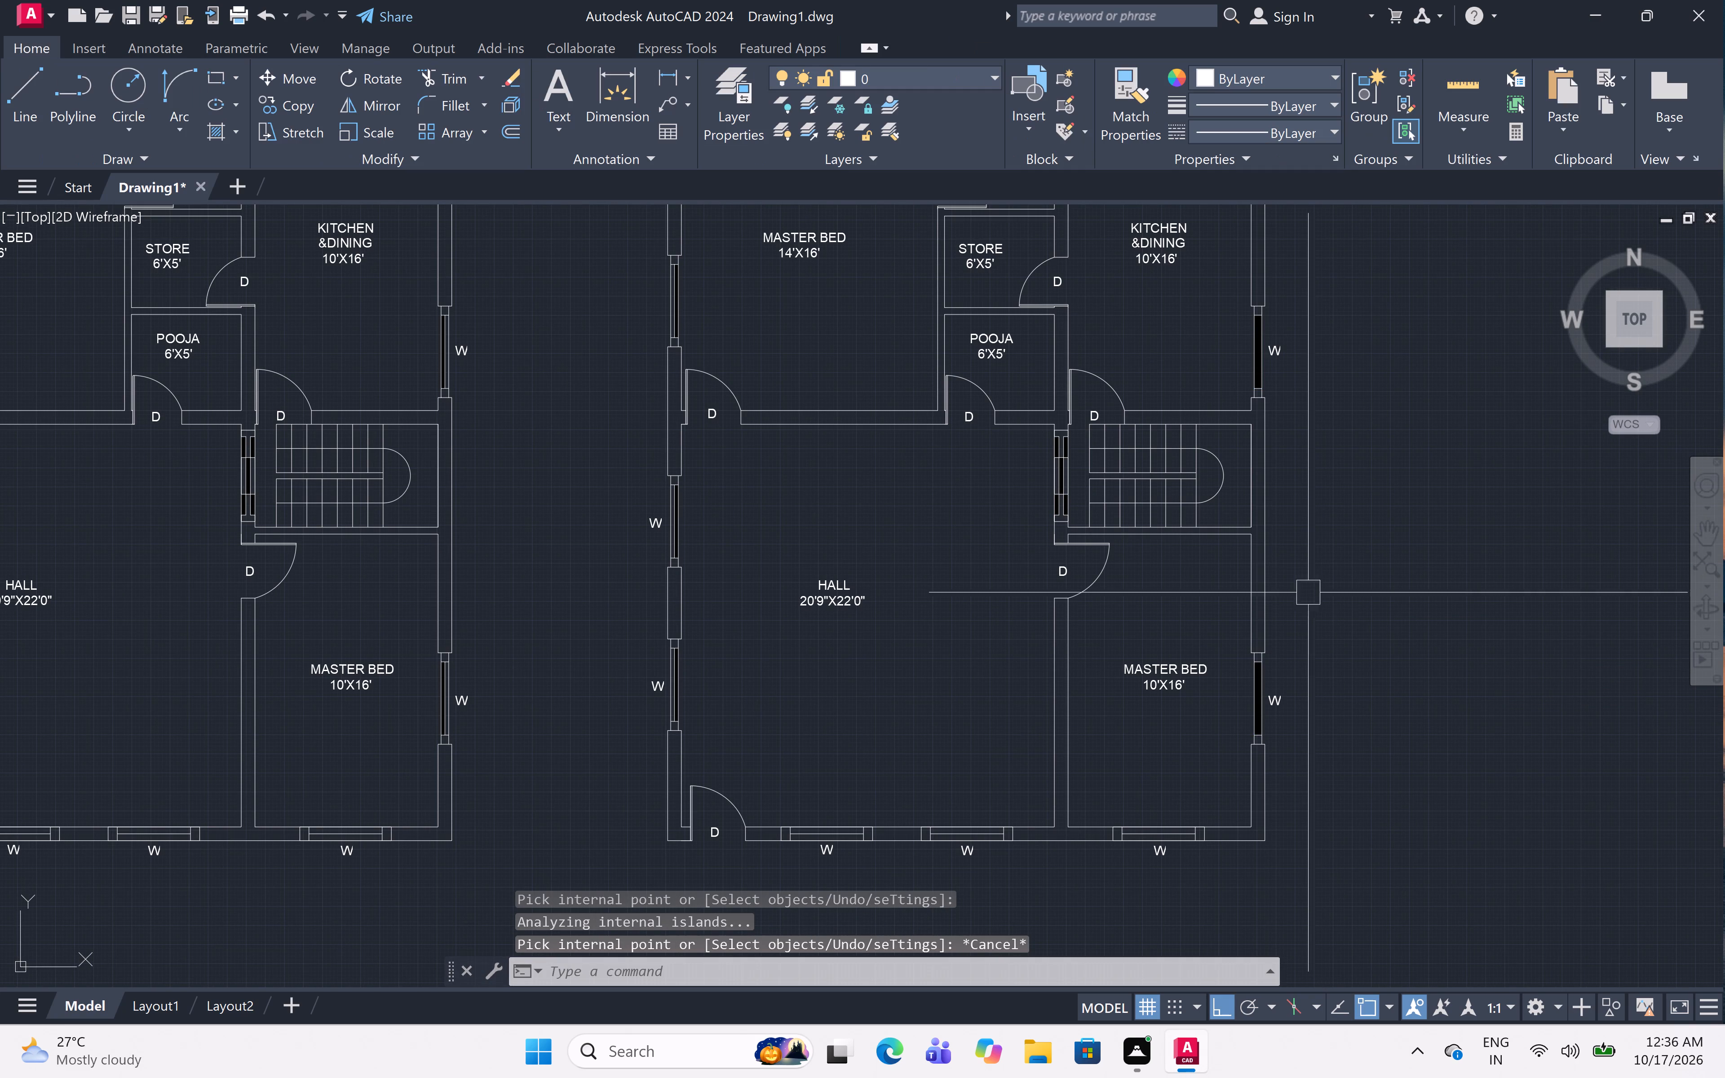
Delete the POOJA 6'X5' room label from the copied plan.
scroll(970, 354, "up", 1)
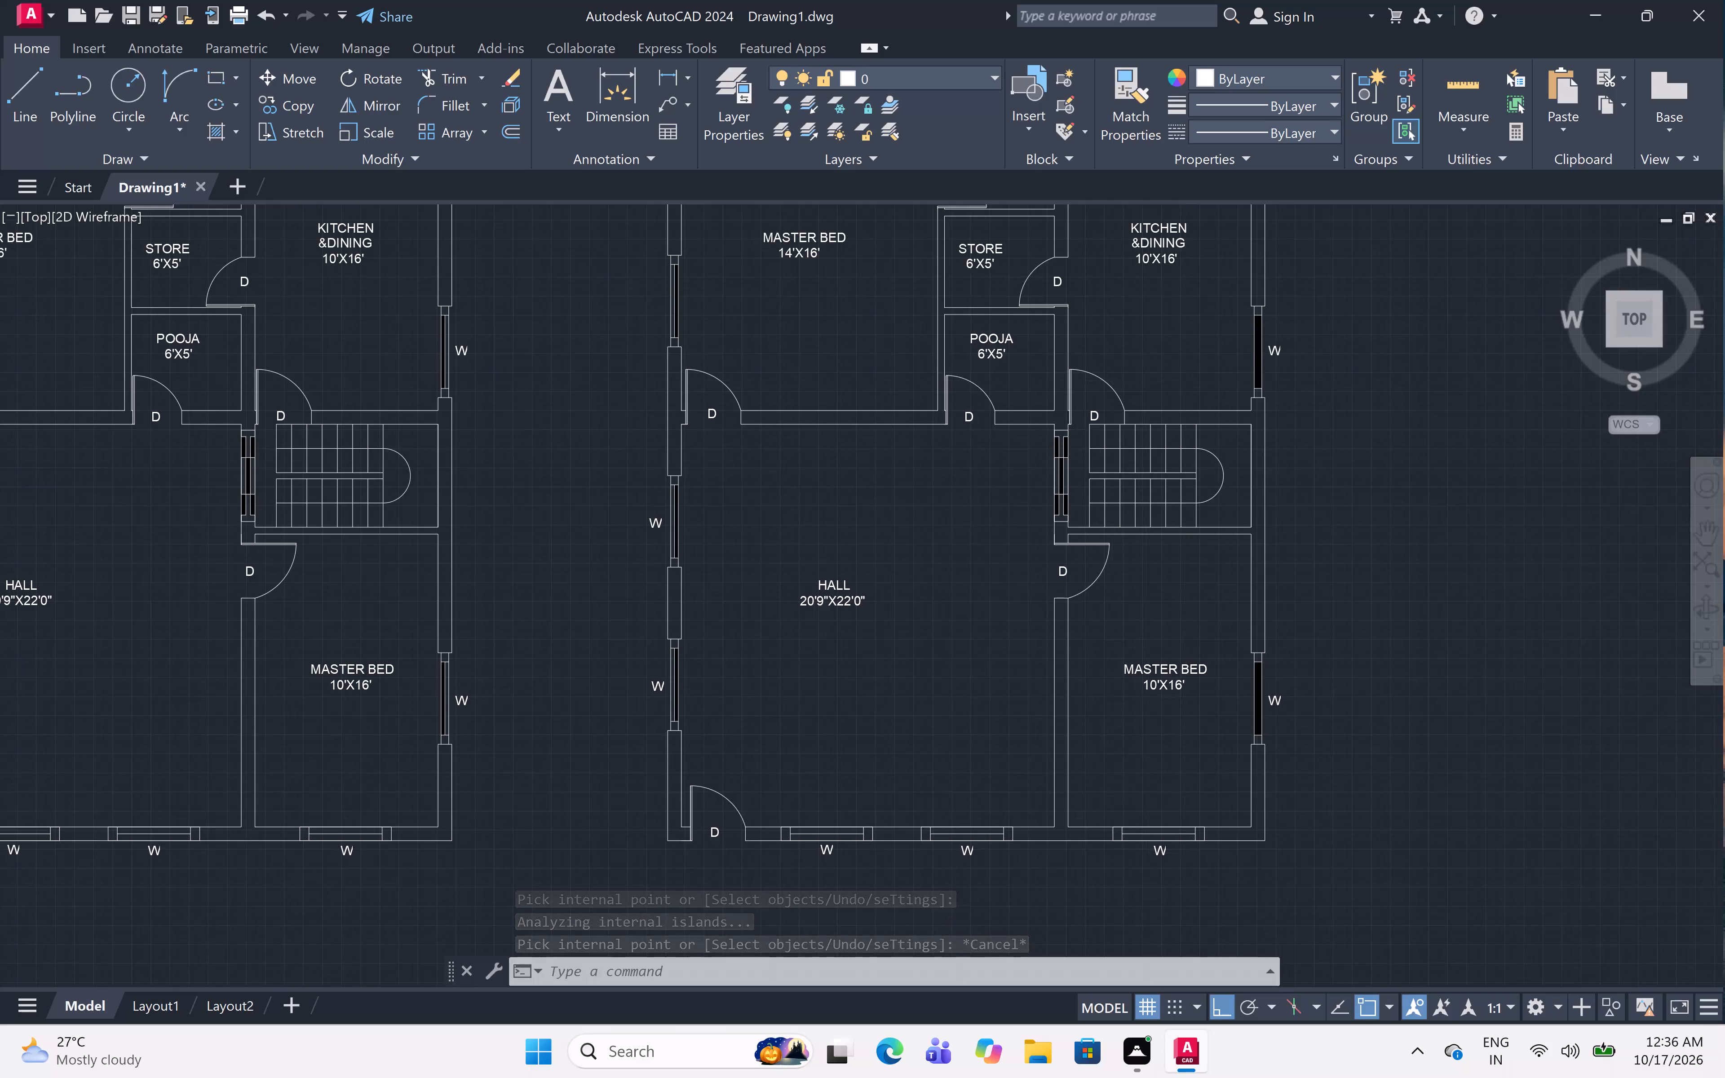
scroll(970, 354, "up", 2)
left_click(1079, 329)
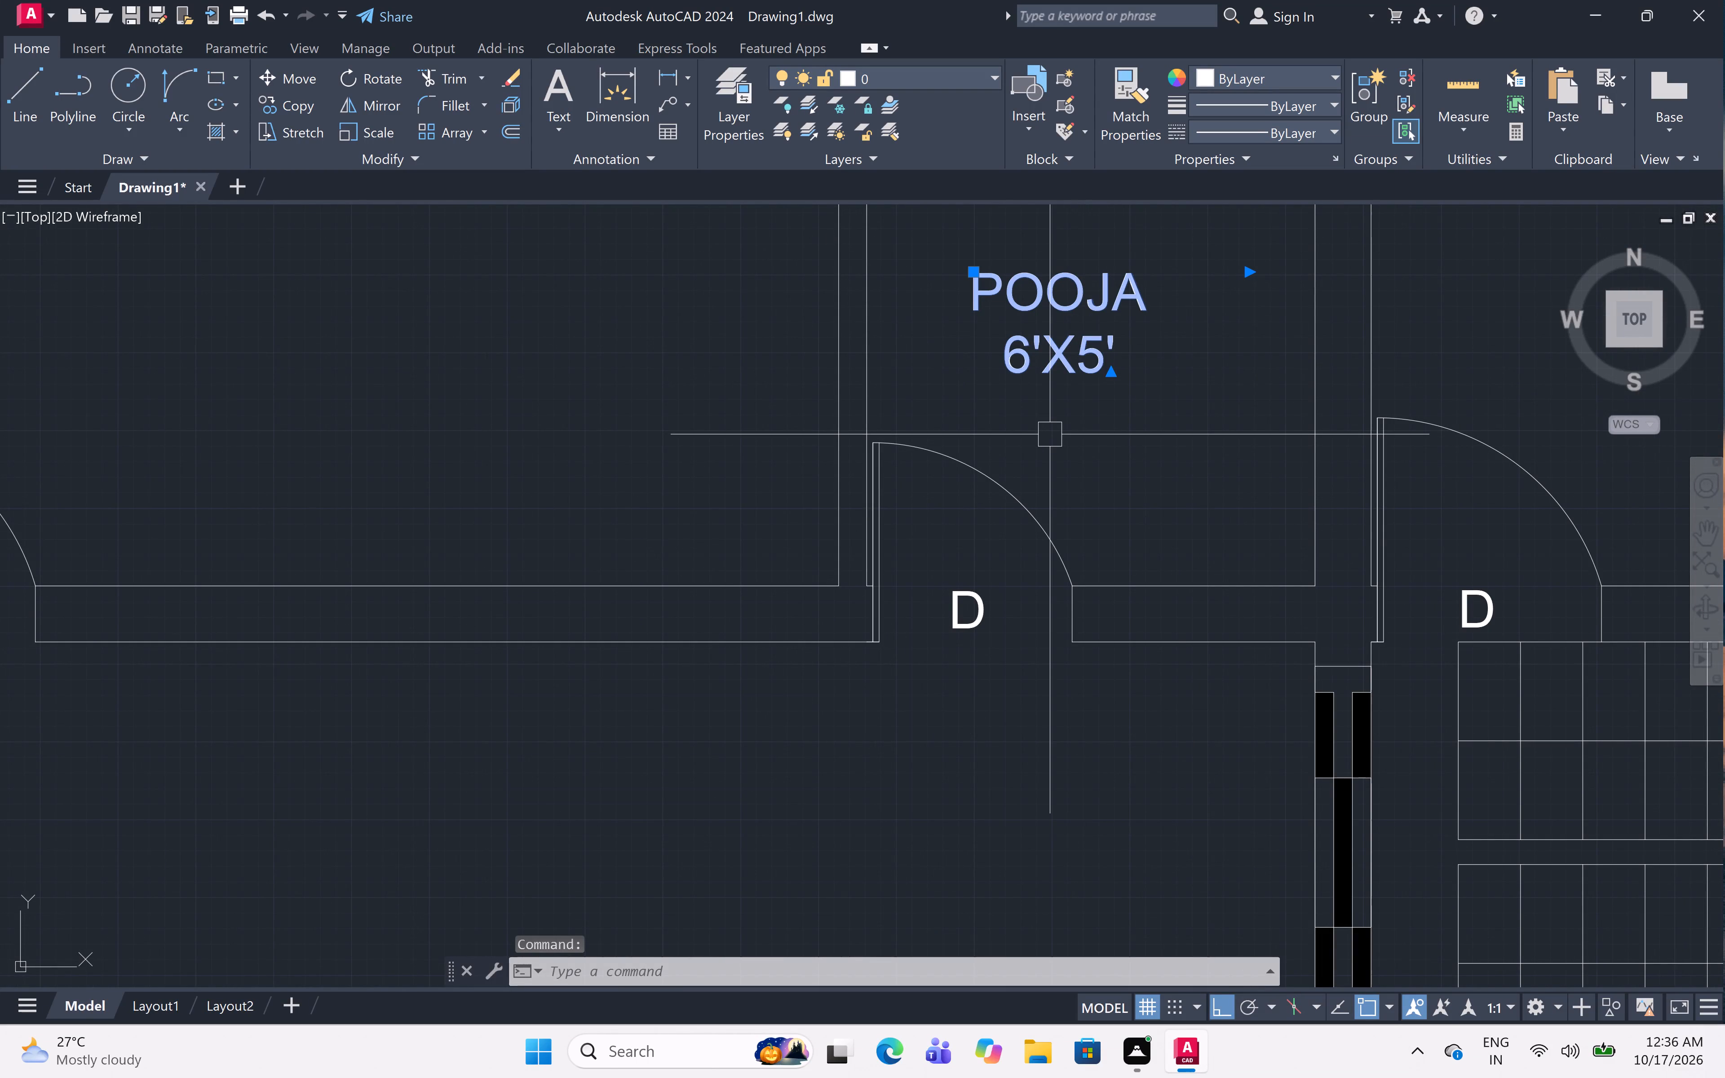
key("Delete")
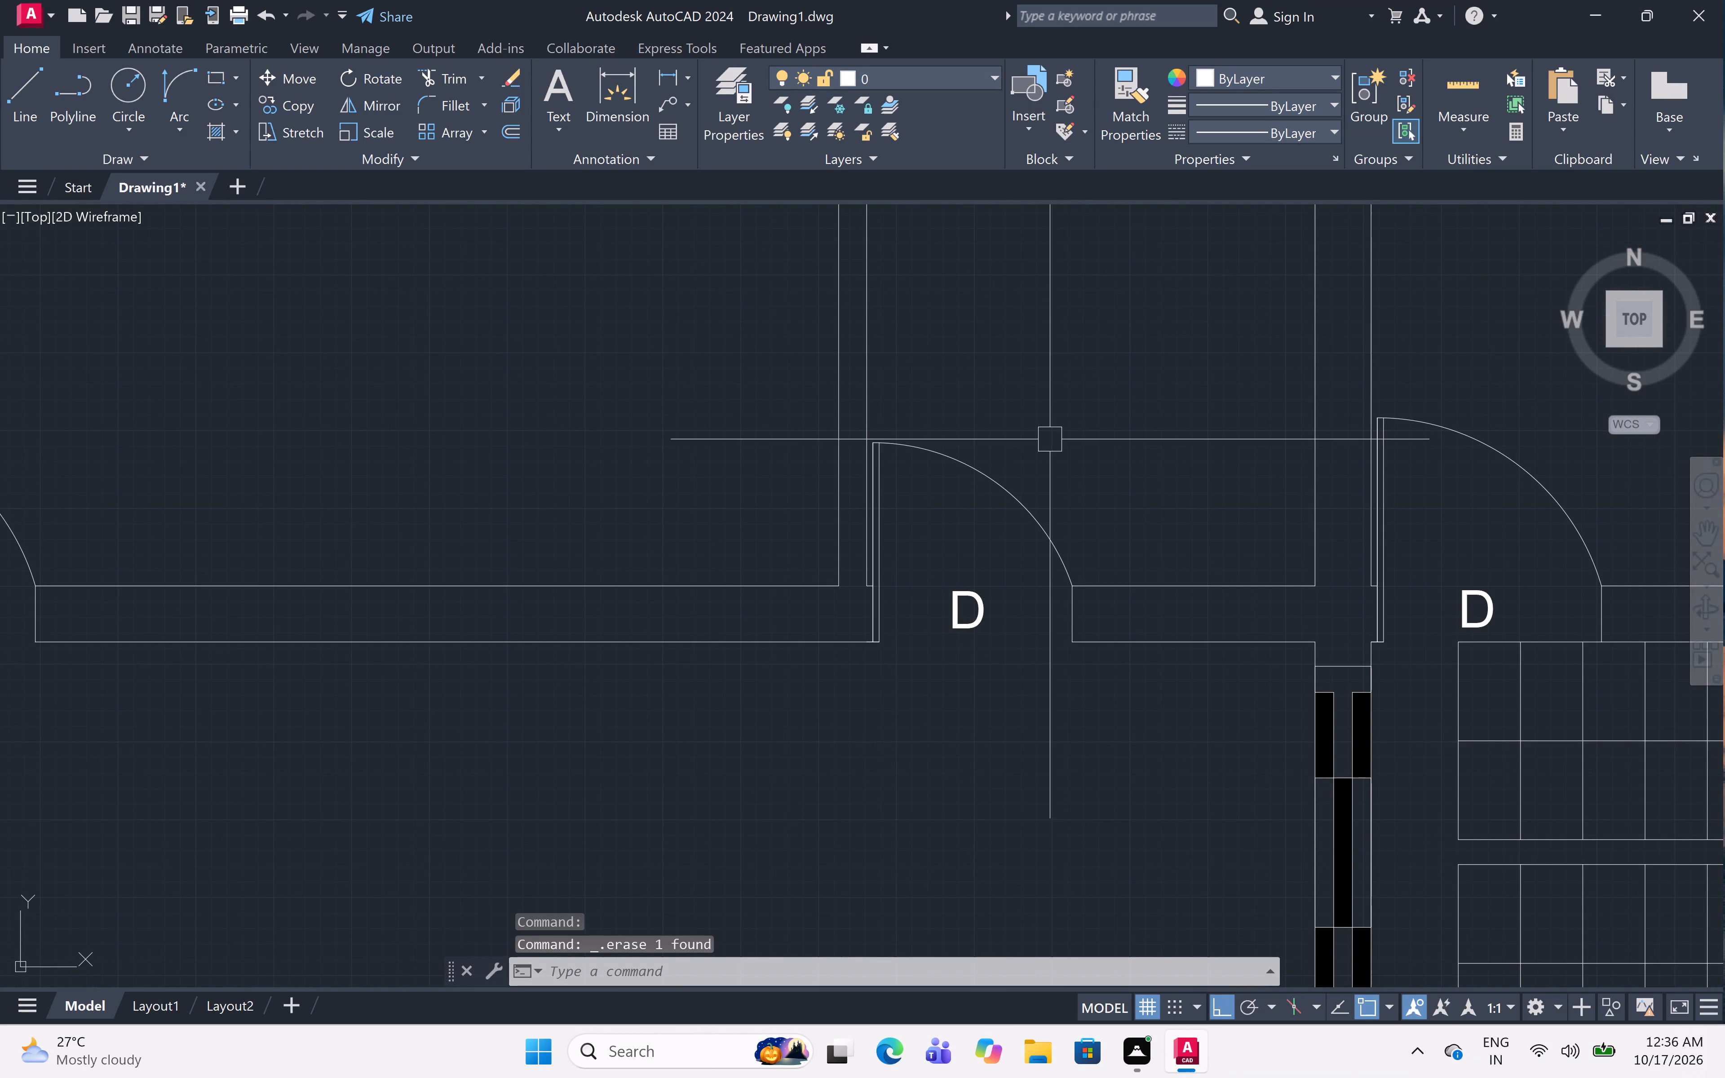
Trim away the POOJA room door's swing arc, leaf lines and west jamb line in the copied plan.
type("TR")
key("space")
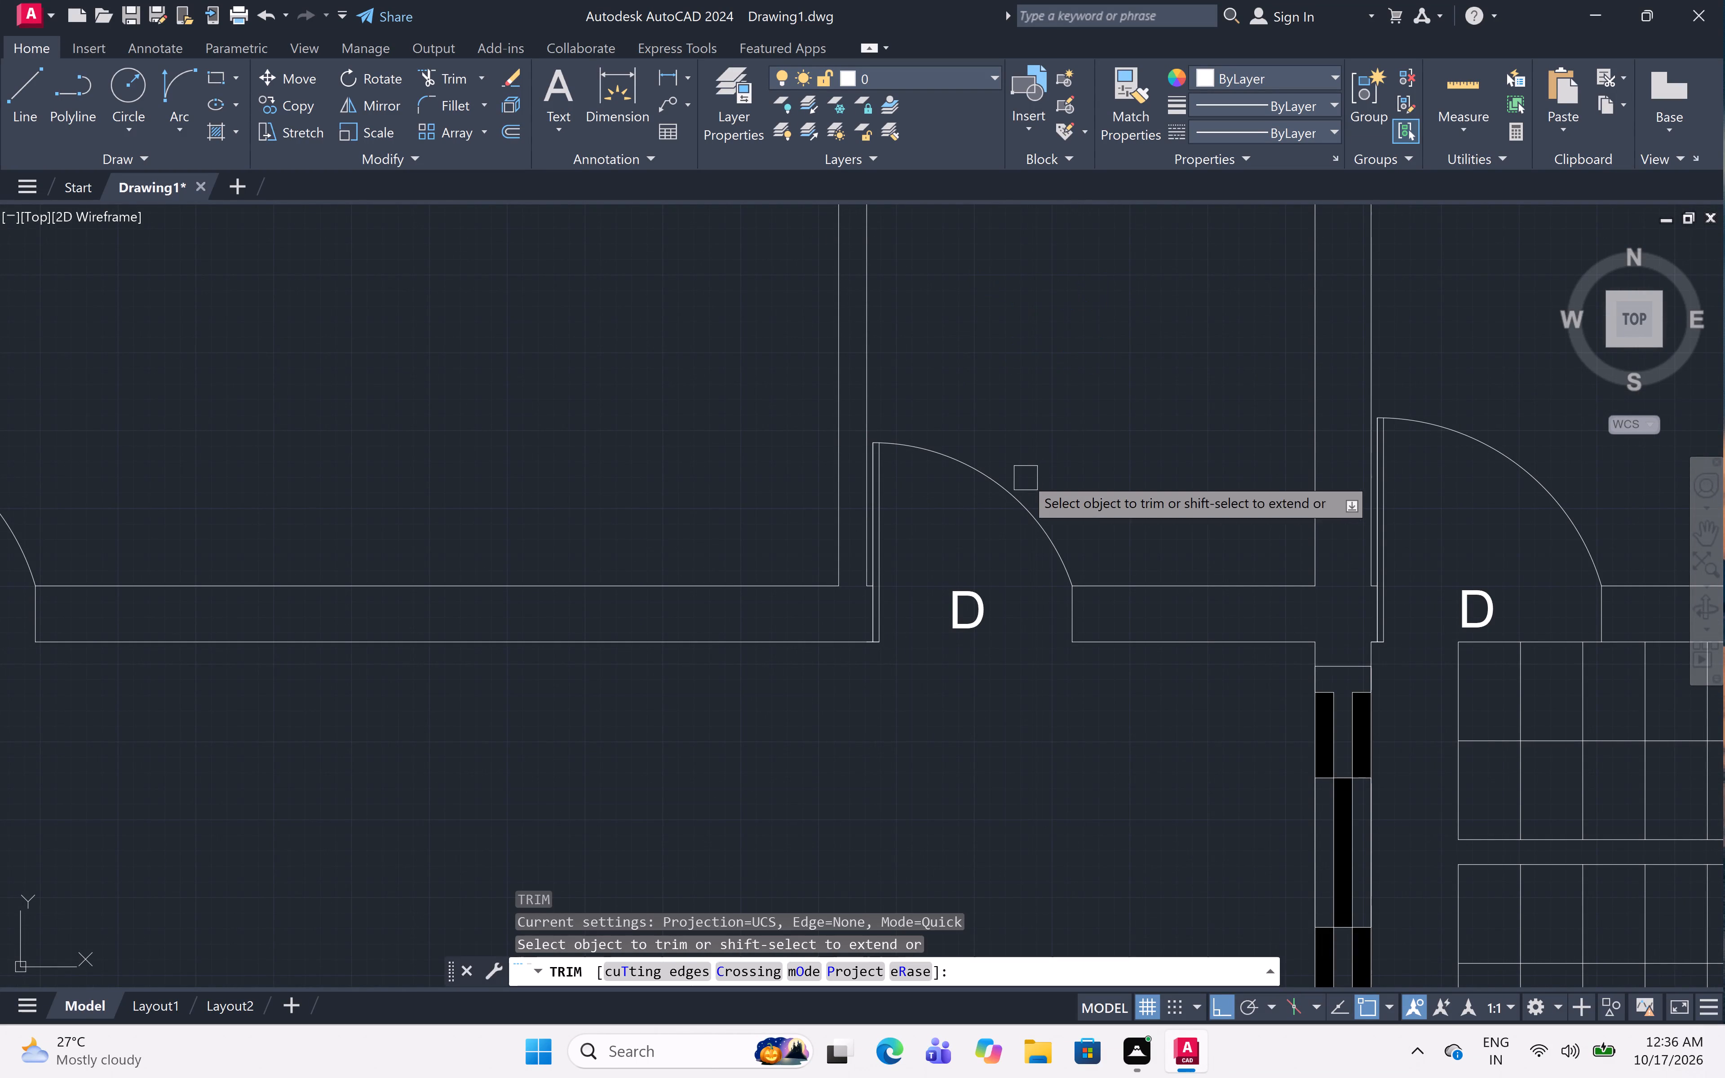
left_click_drag(1011, 485, 993, 485)
left_click_drag(886, 529, 879, 528)
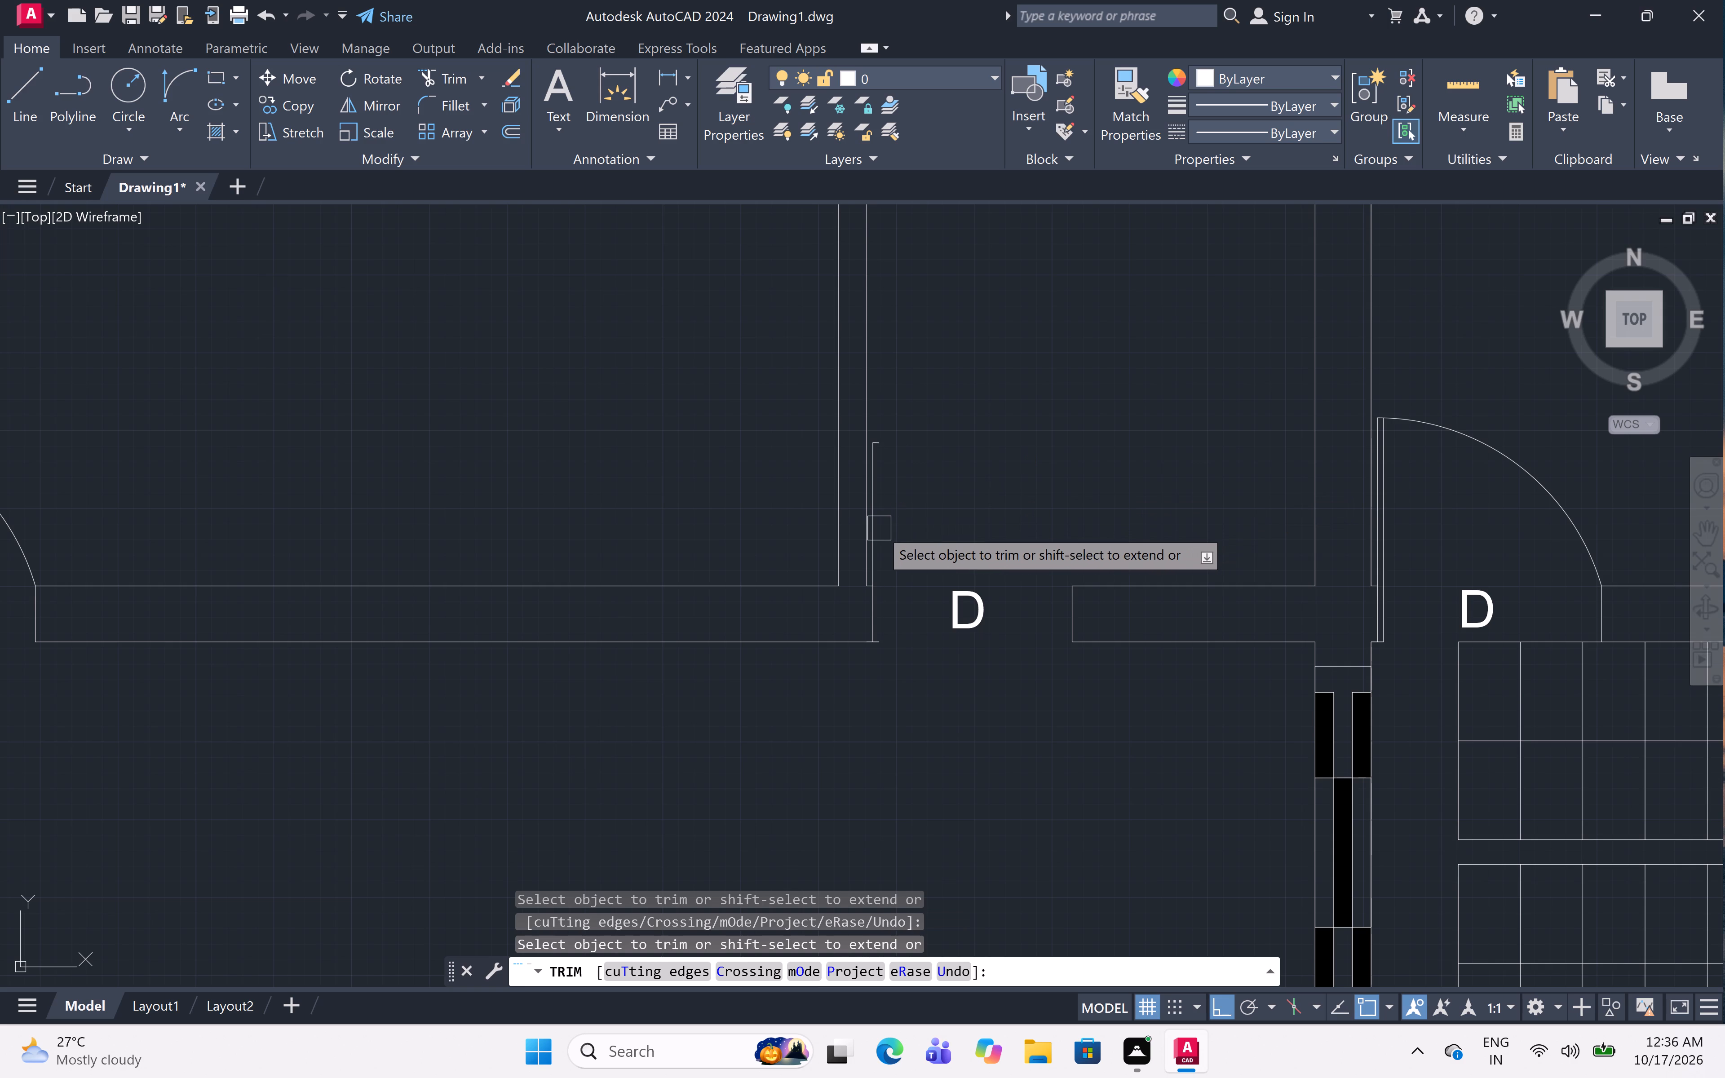
left_click(879, 528)
scroll(875, 396, "up", 2)
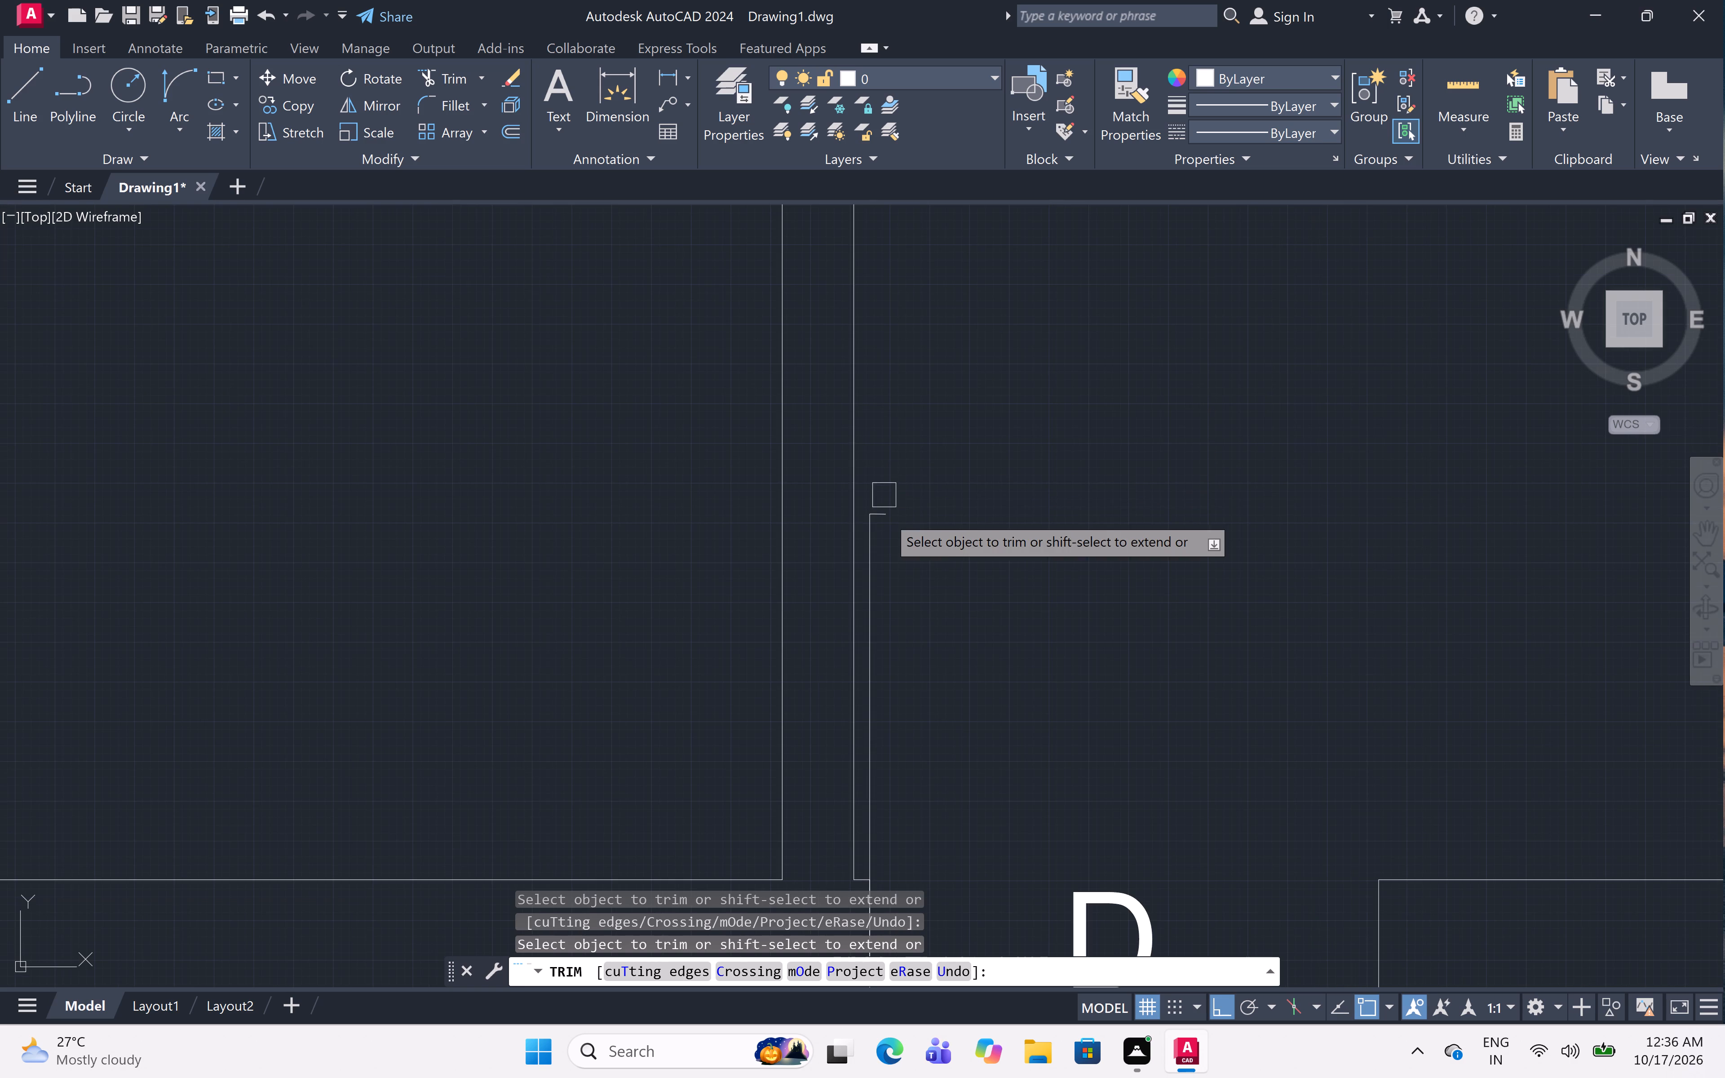
left_click(888, 522)
left_click_drag(876, 519, 872, 520)
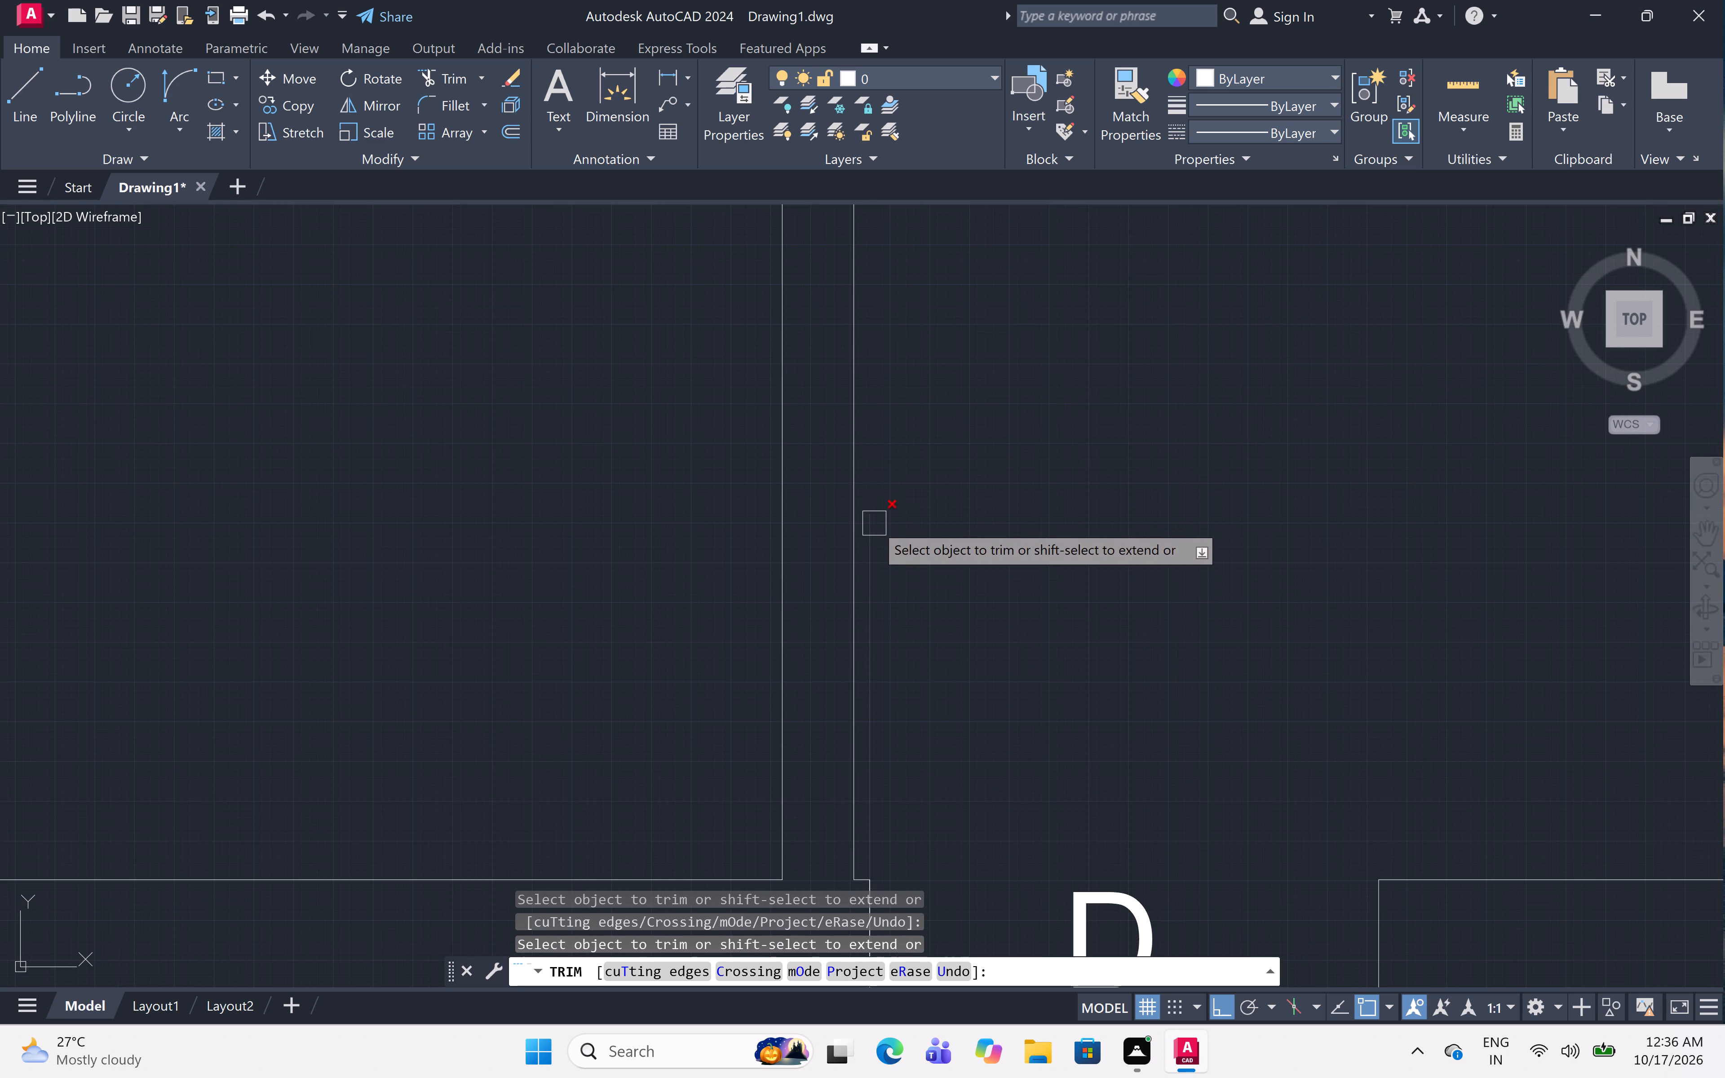
left_click(874, 523)
scroll(991, 398, "down", 3)
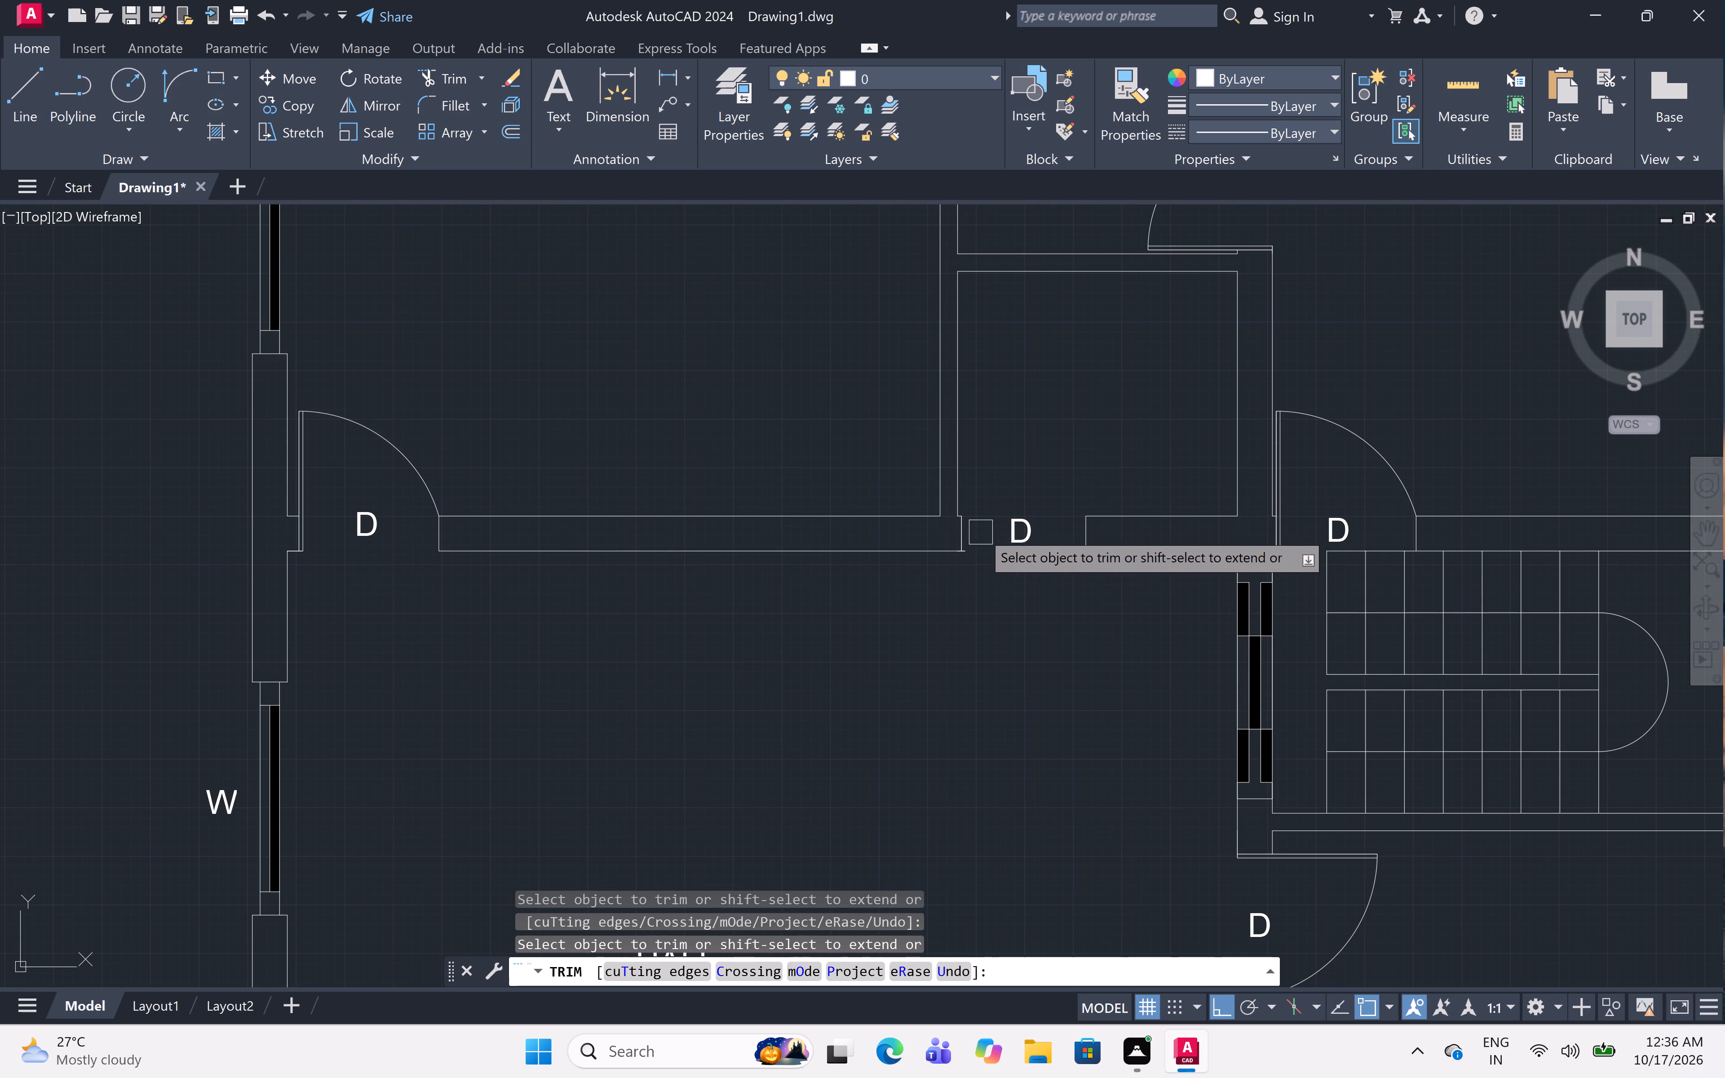
scroll(981, 525, "up", 4)
left_click_drag(846, 571, 846, 579)
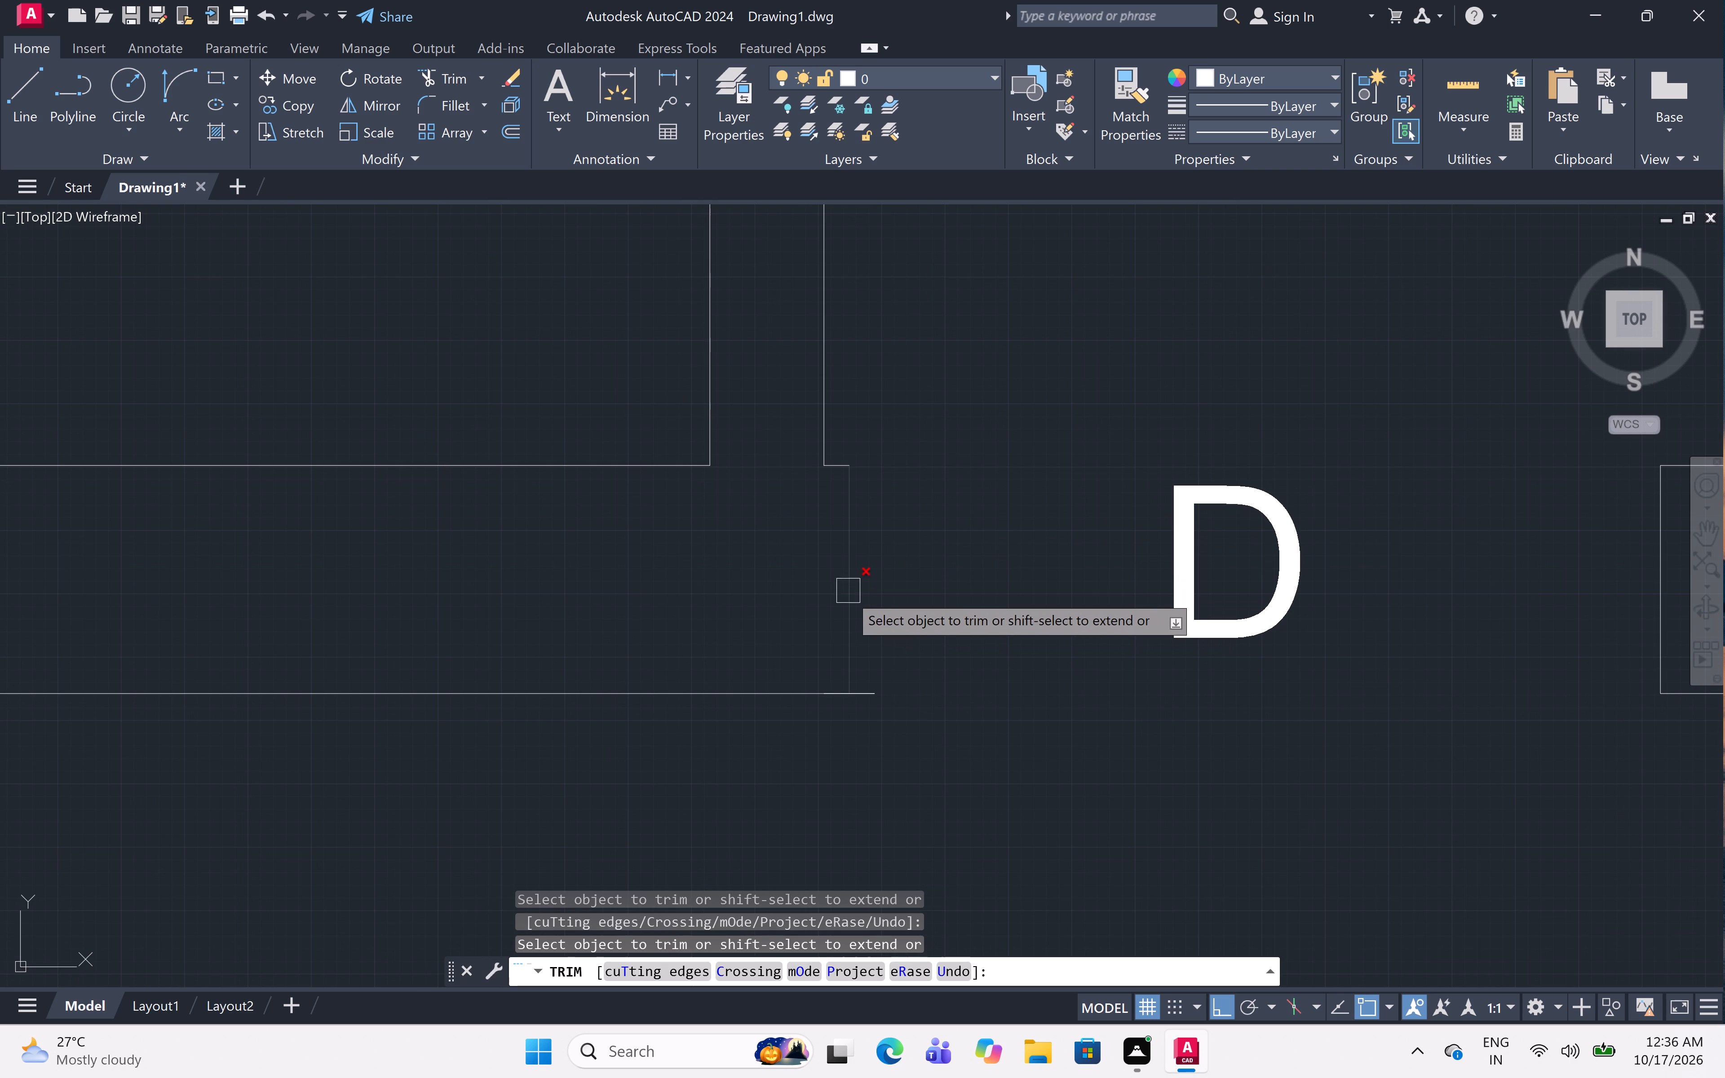
left_click(849, 595)
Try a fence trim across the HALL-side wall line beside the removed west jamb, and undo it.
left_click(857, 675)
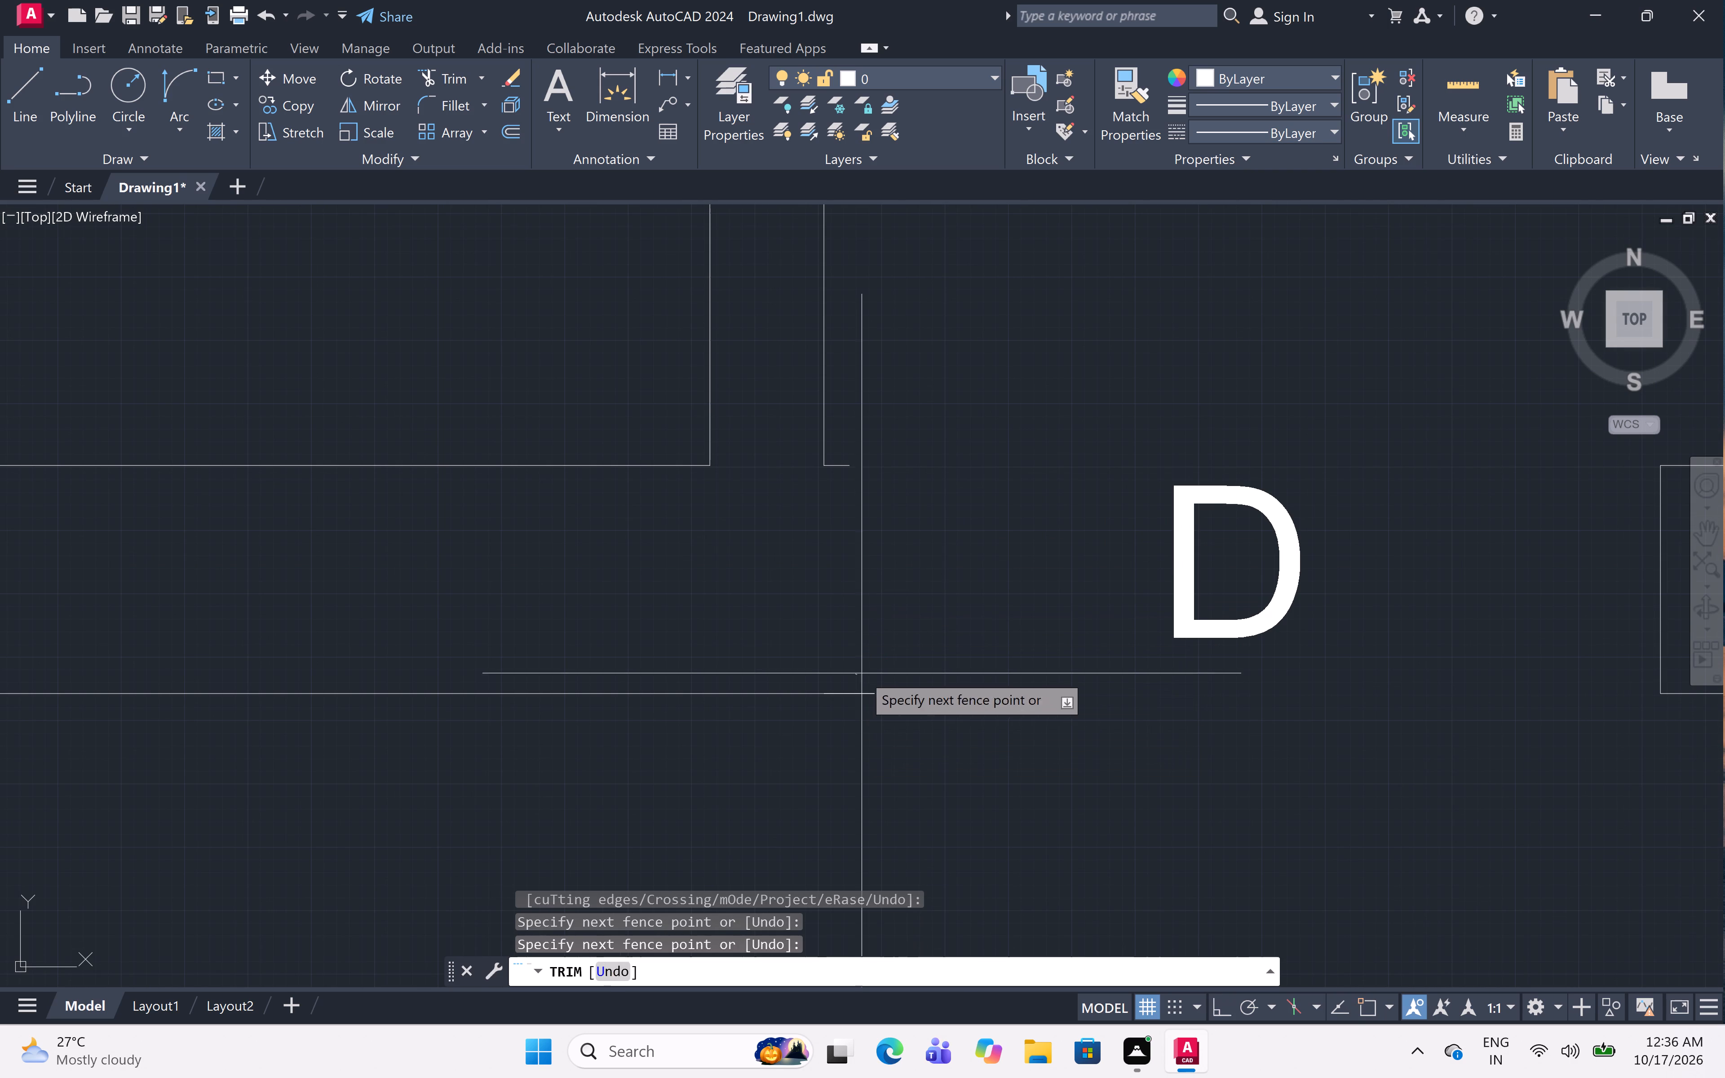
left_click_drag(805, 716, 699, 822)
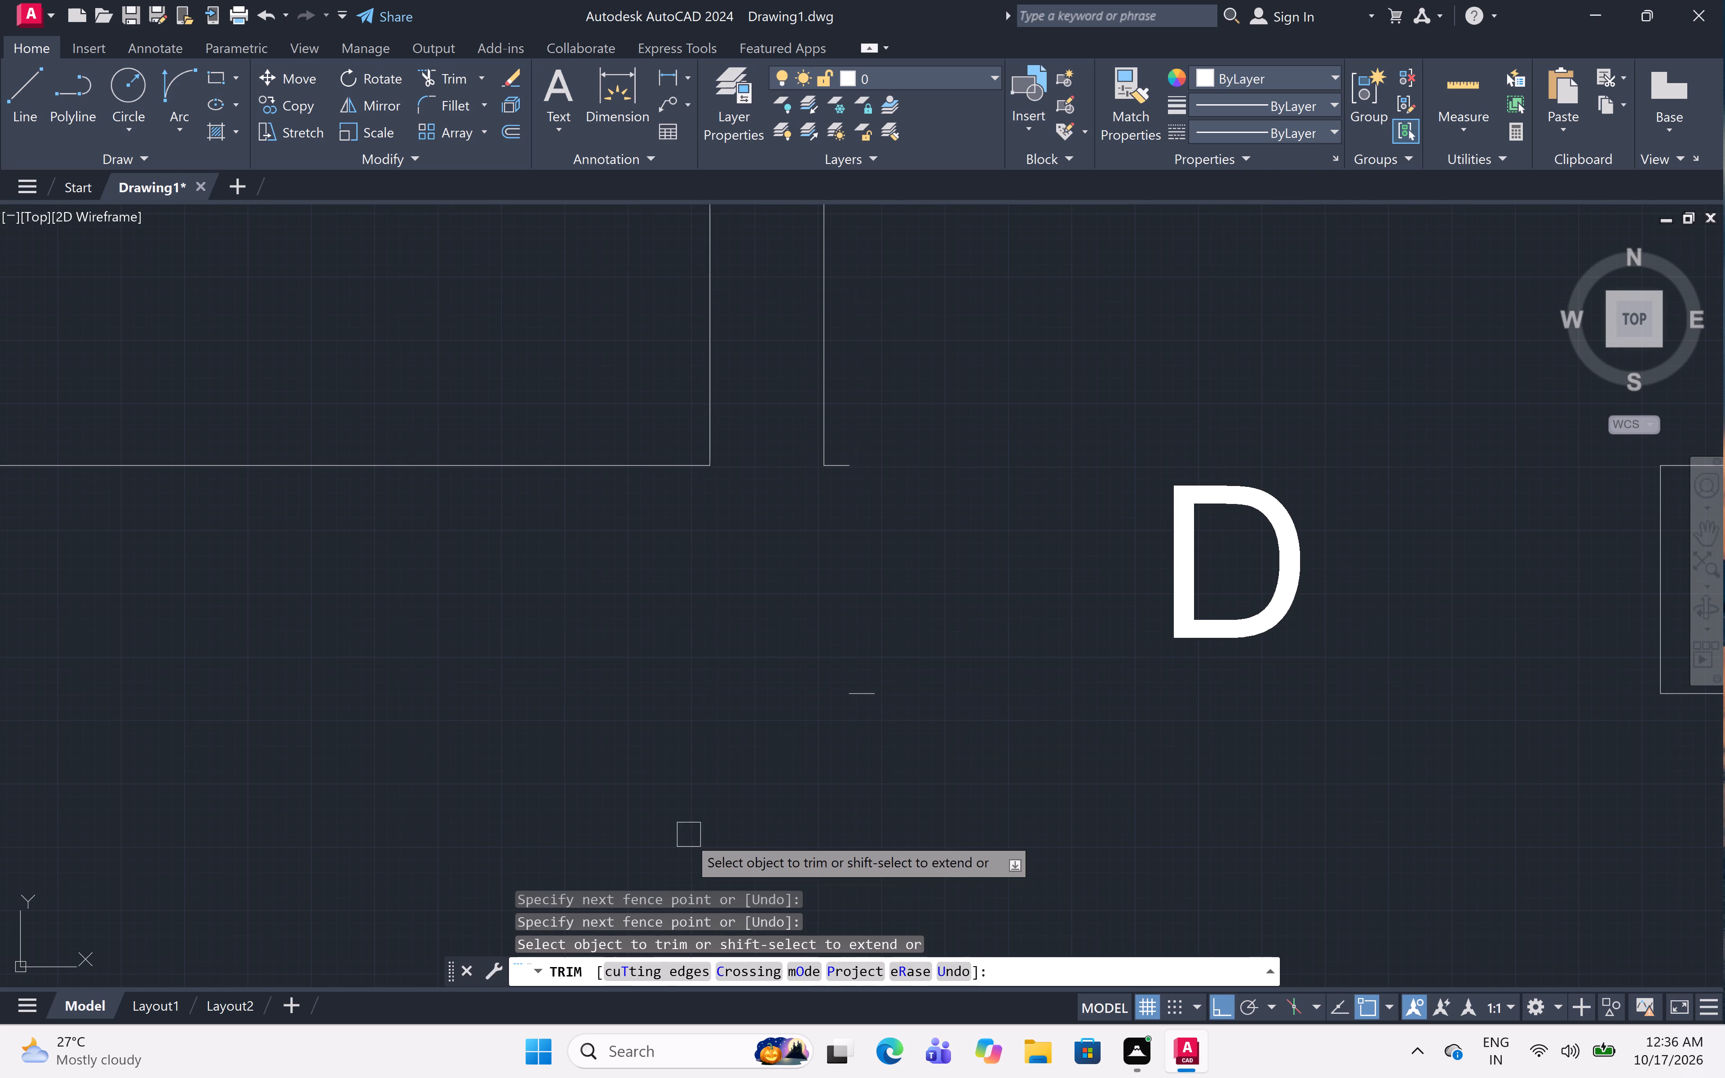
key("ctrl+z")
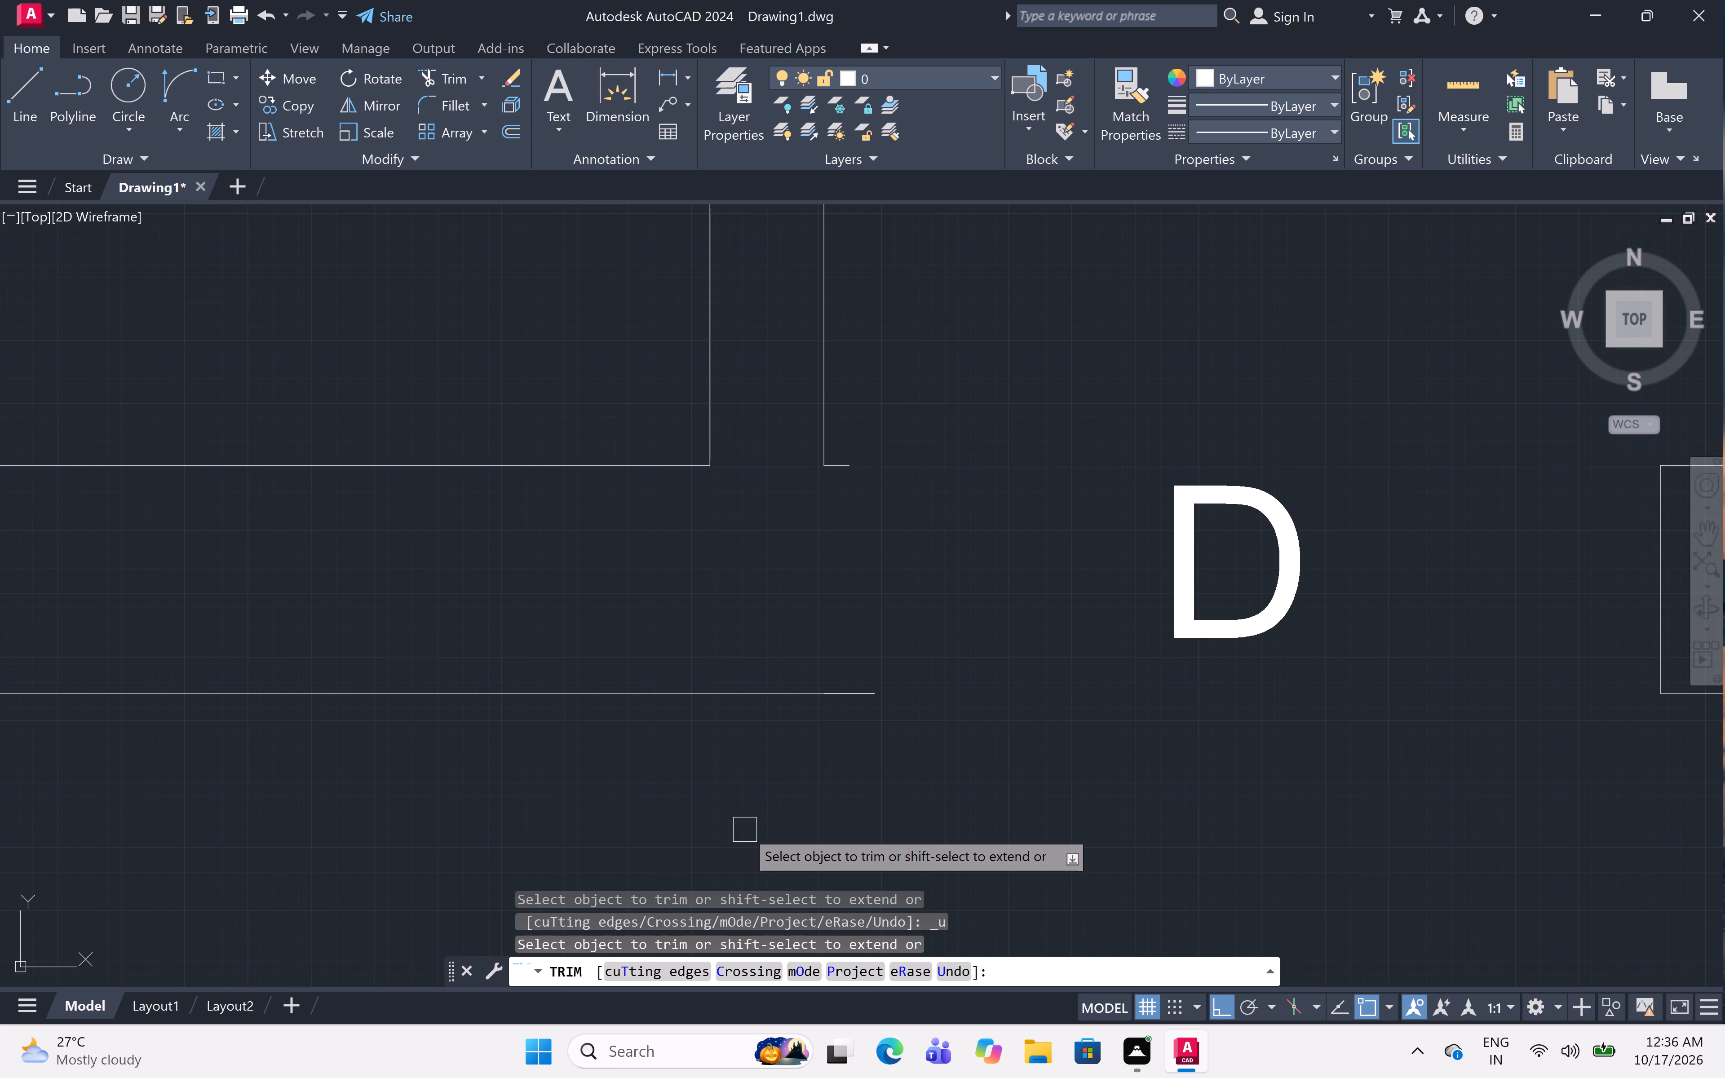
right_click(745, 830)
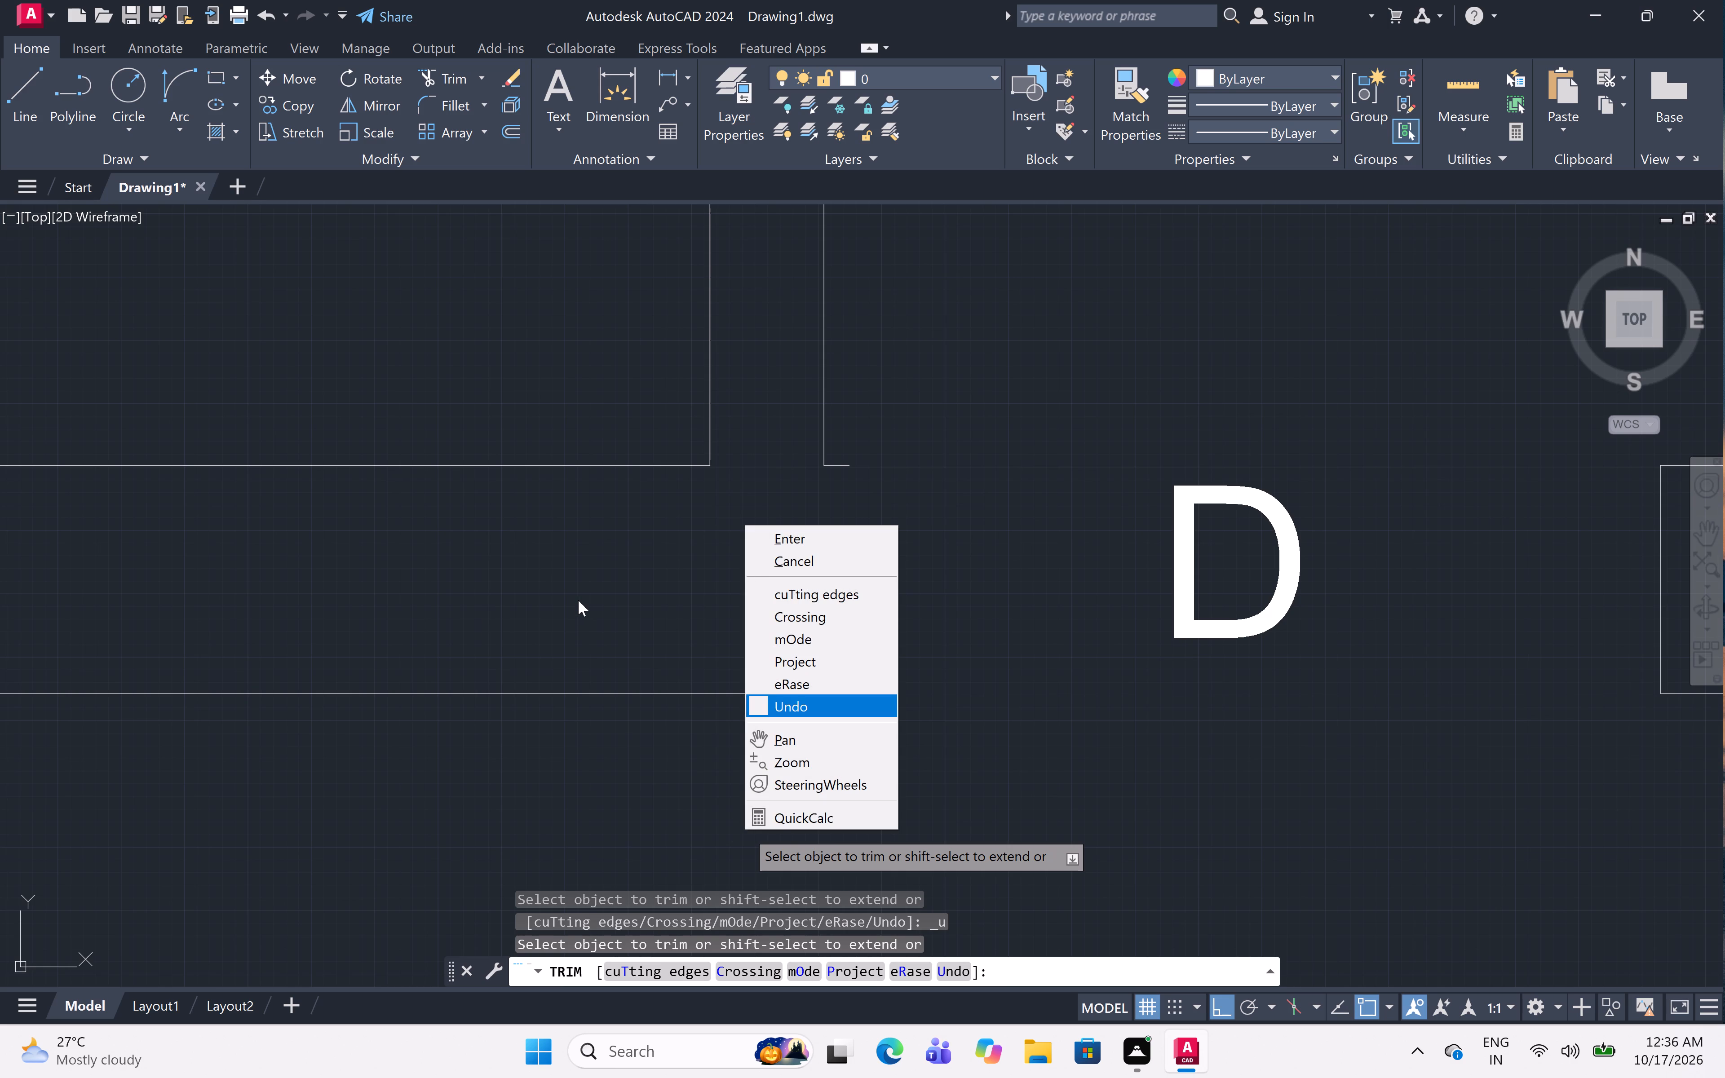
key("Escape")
Trim the leftover line at the former door's west end and remove the opening's east jamb line.
left_click(855, 687)
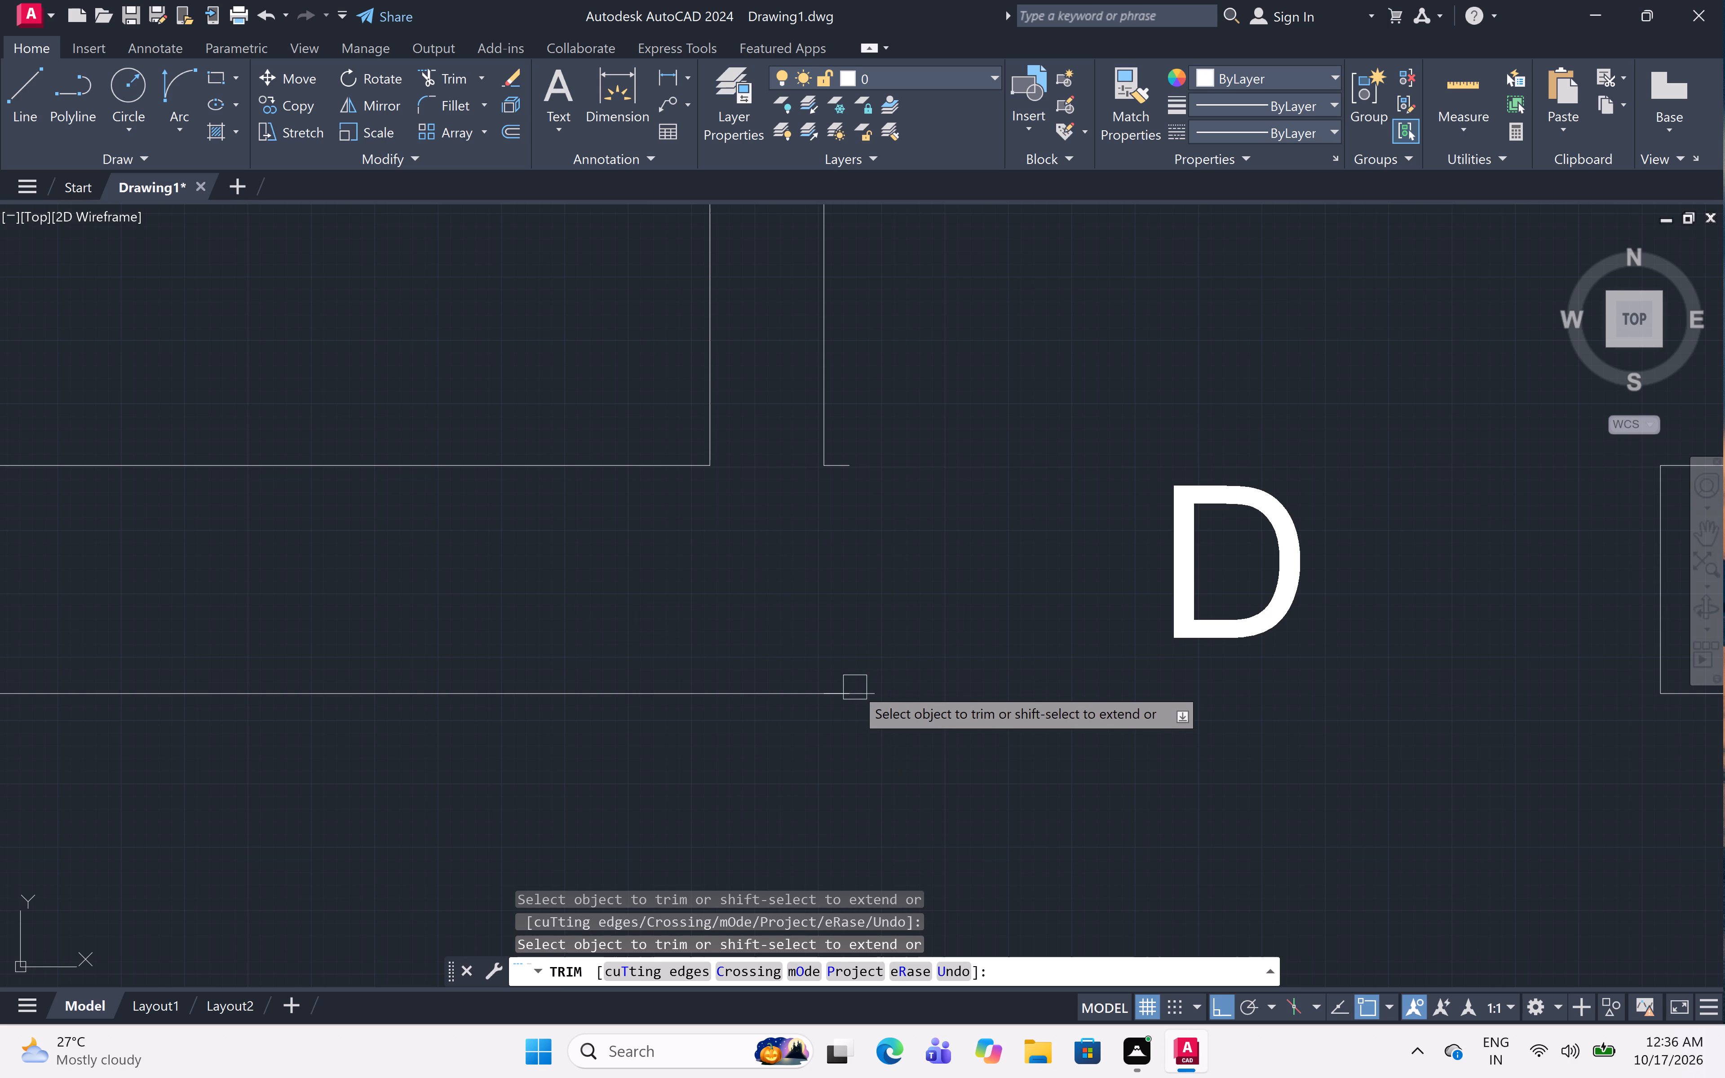
left_click(846, 692)
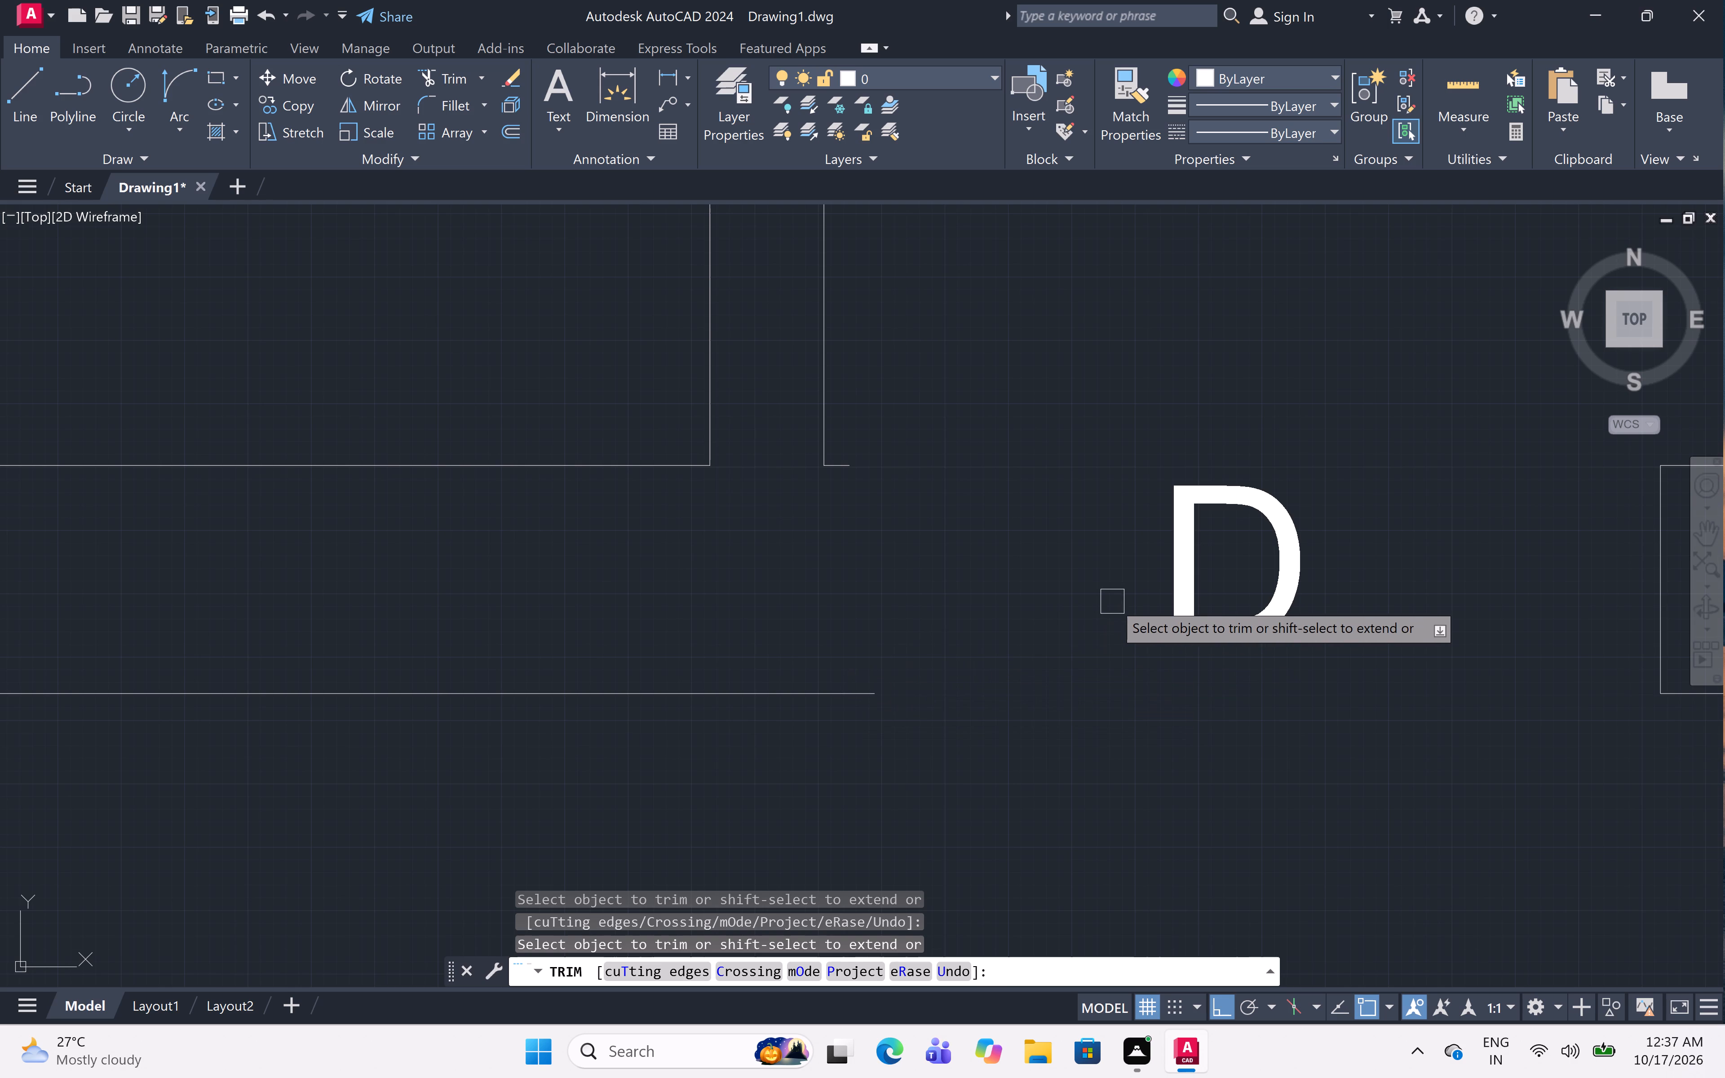
scroll(1111, 602, "down", 3)
left_click(1253, 603)
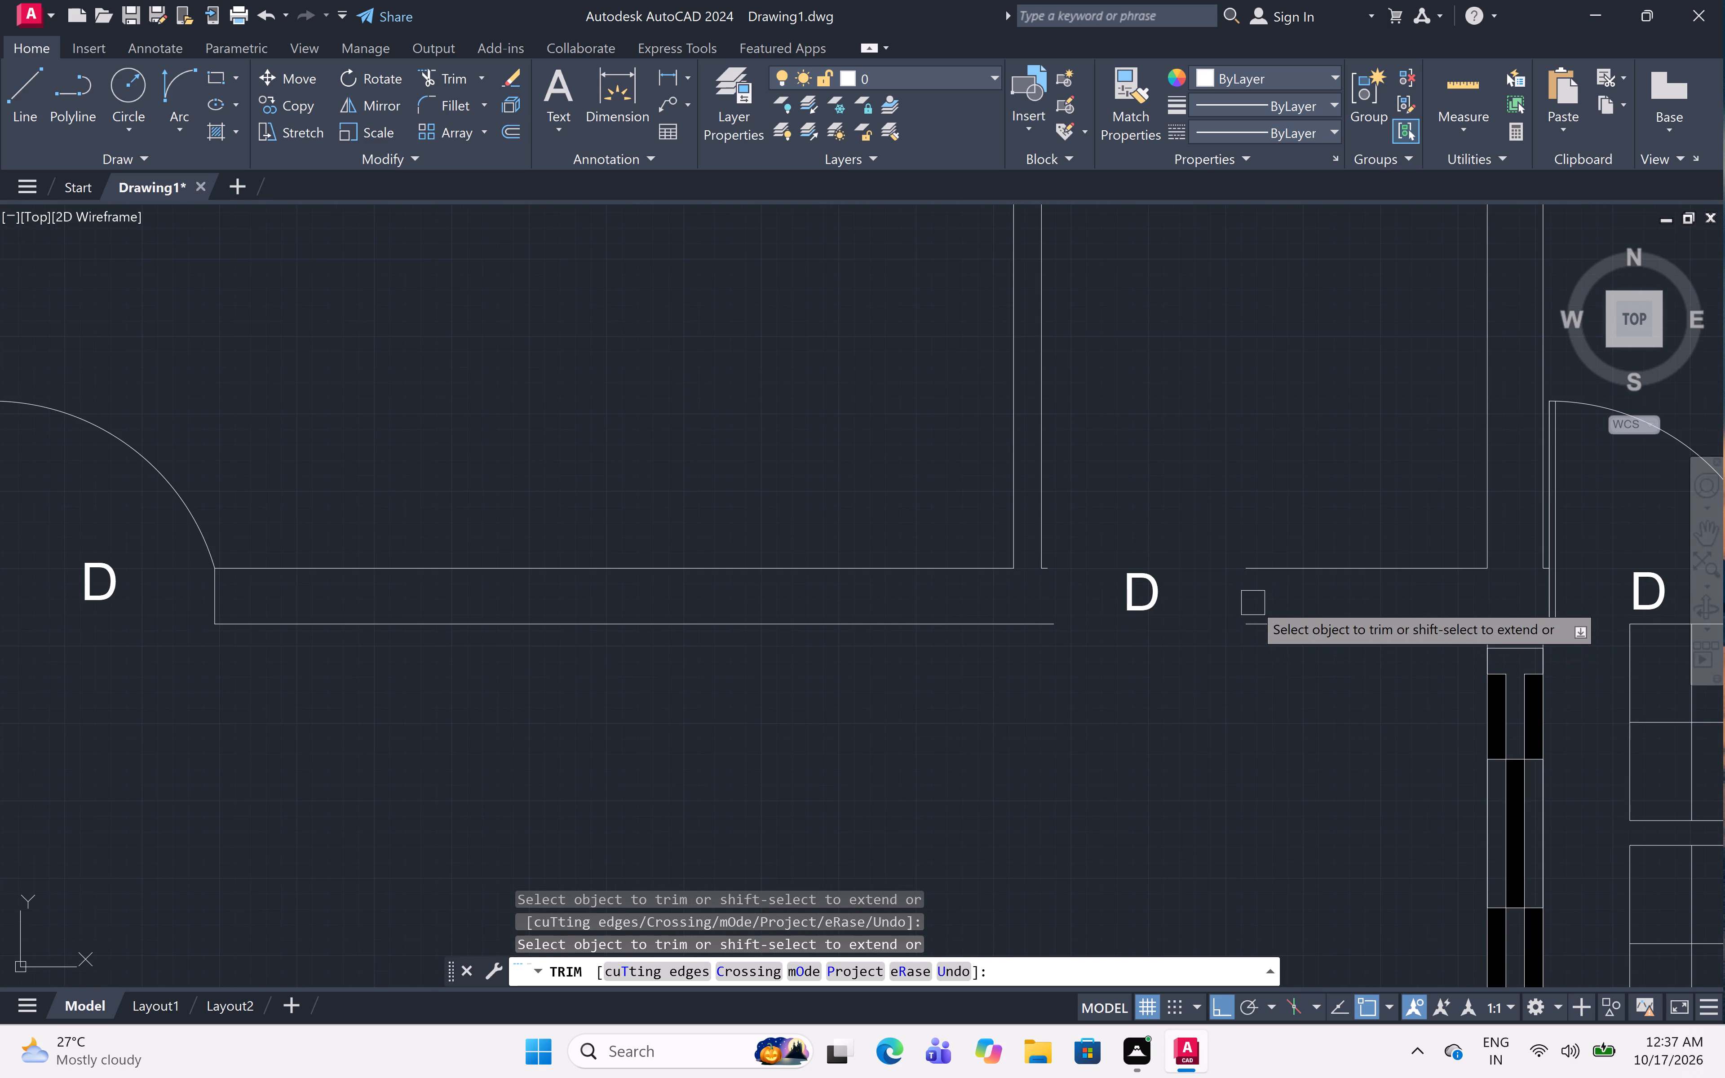
key("Escape")
Extend both wall lines east of the former POOJA door westward to close the opening.
type("EX")
key("space")
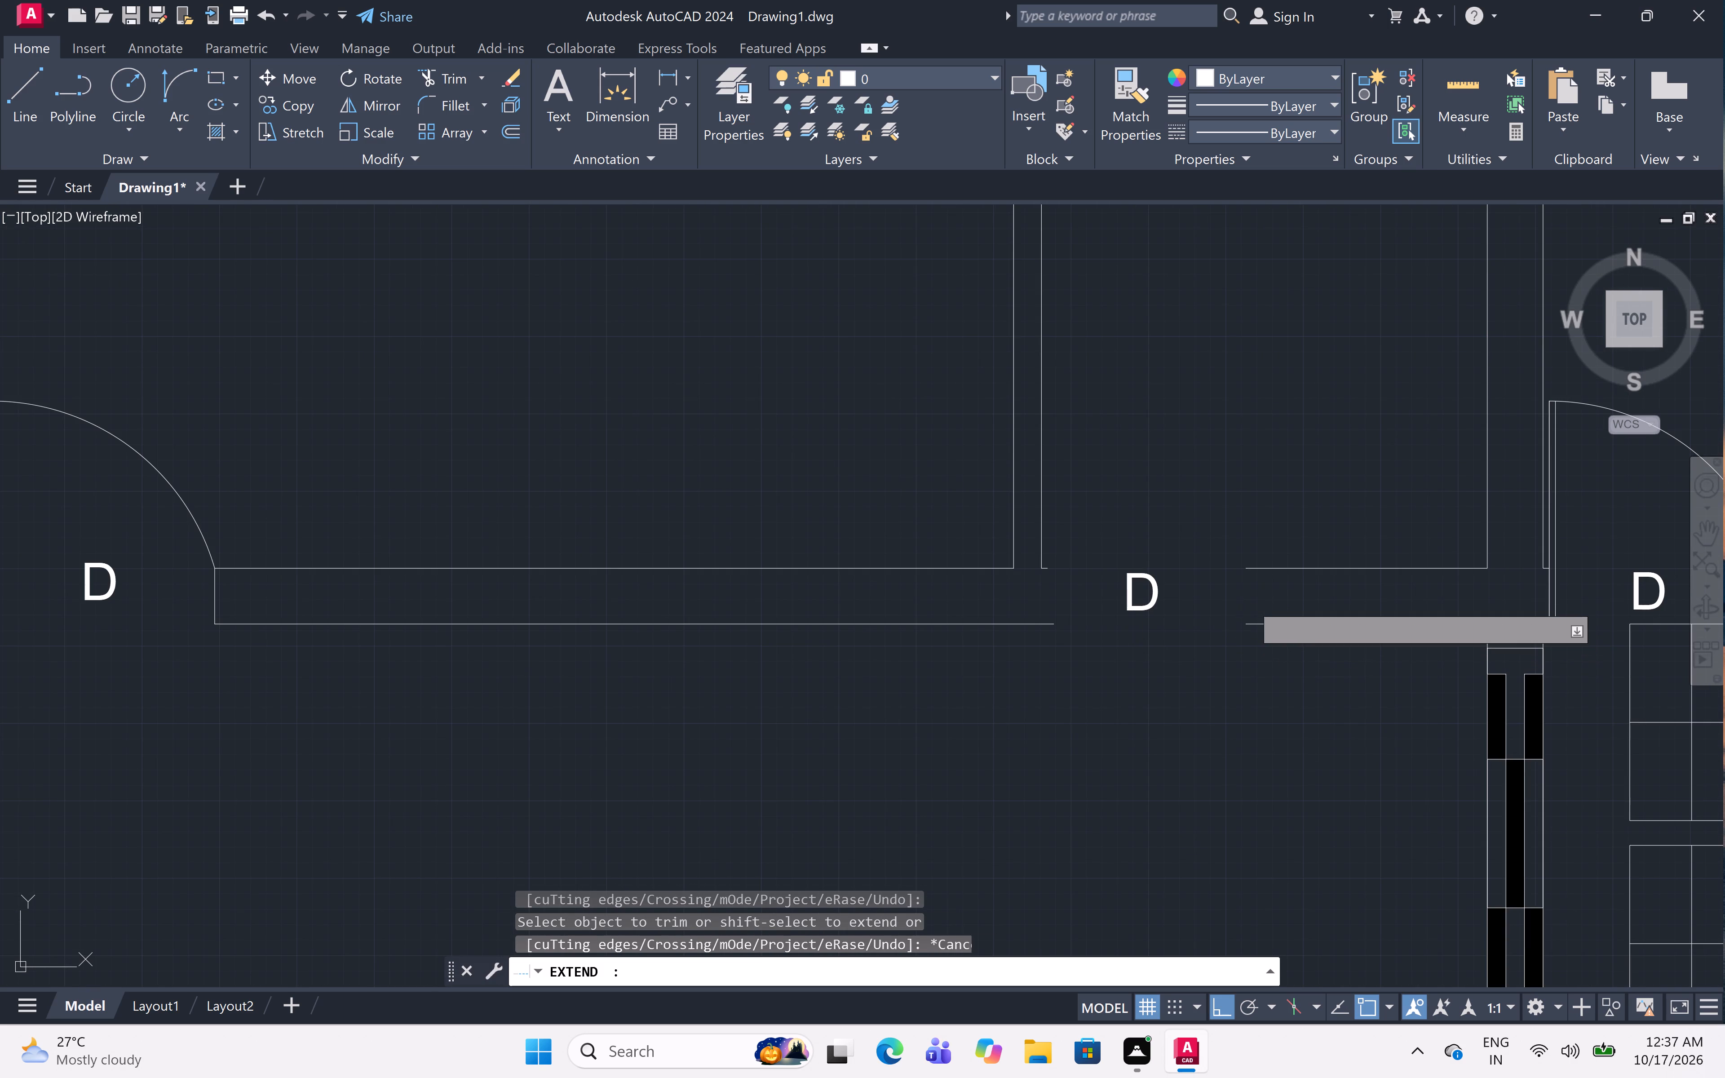
left_click(1302, 575)
left_click(1273, 625)
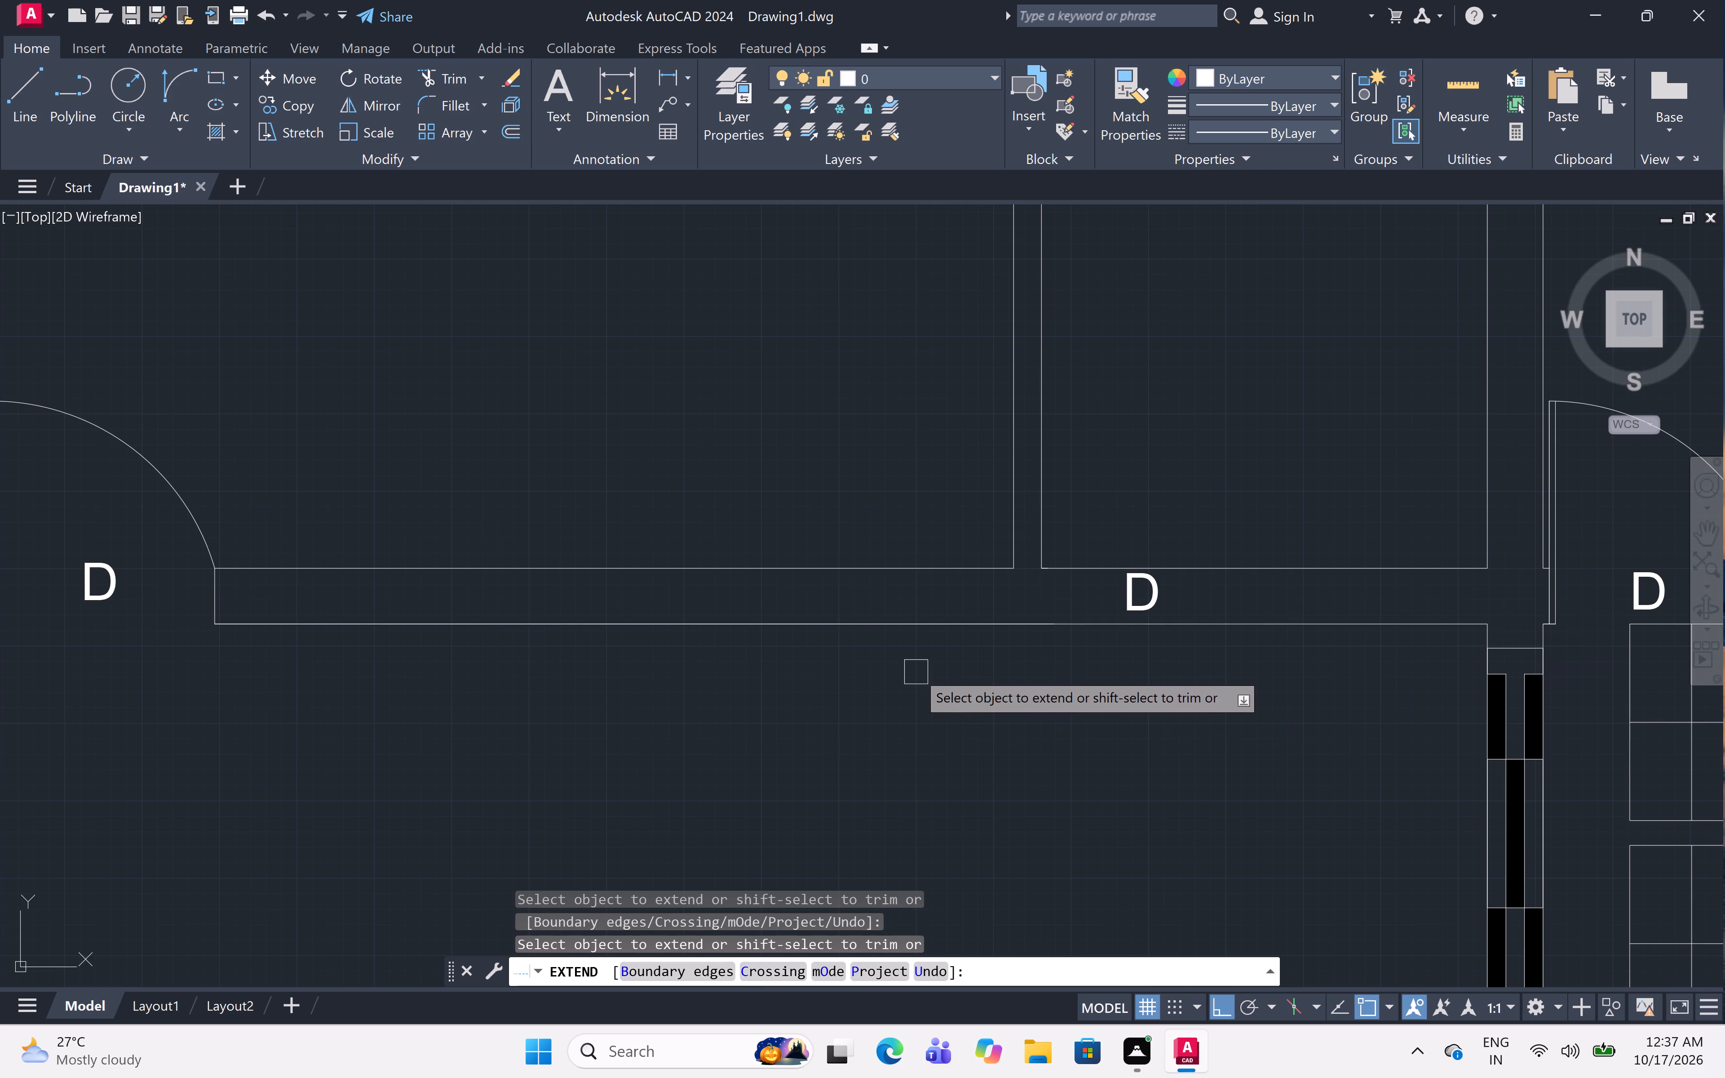
key("Escape")
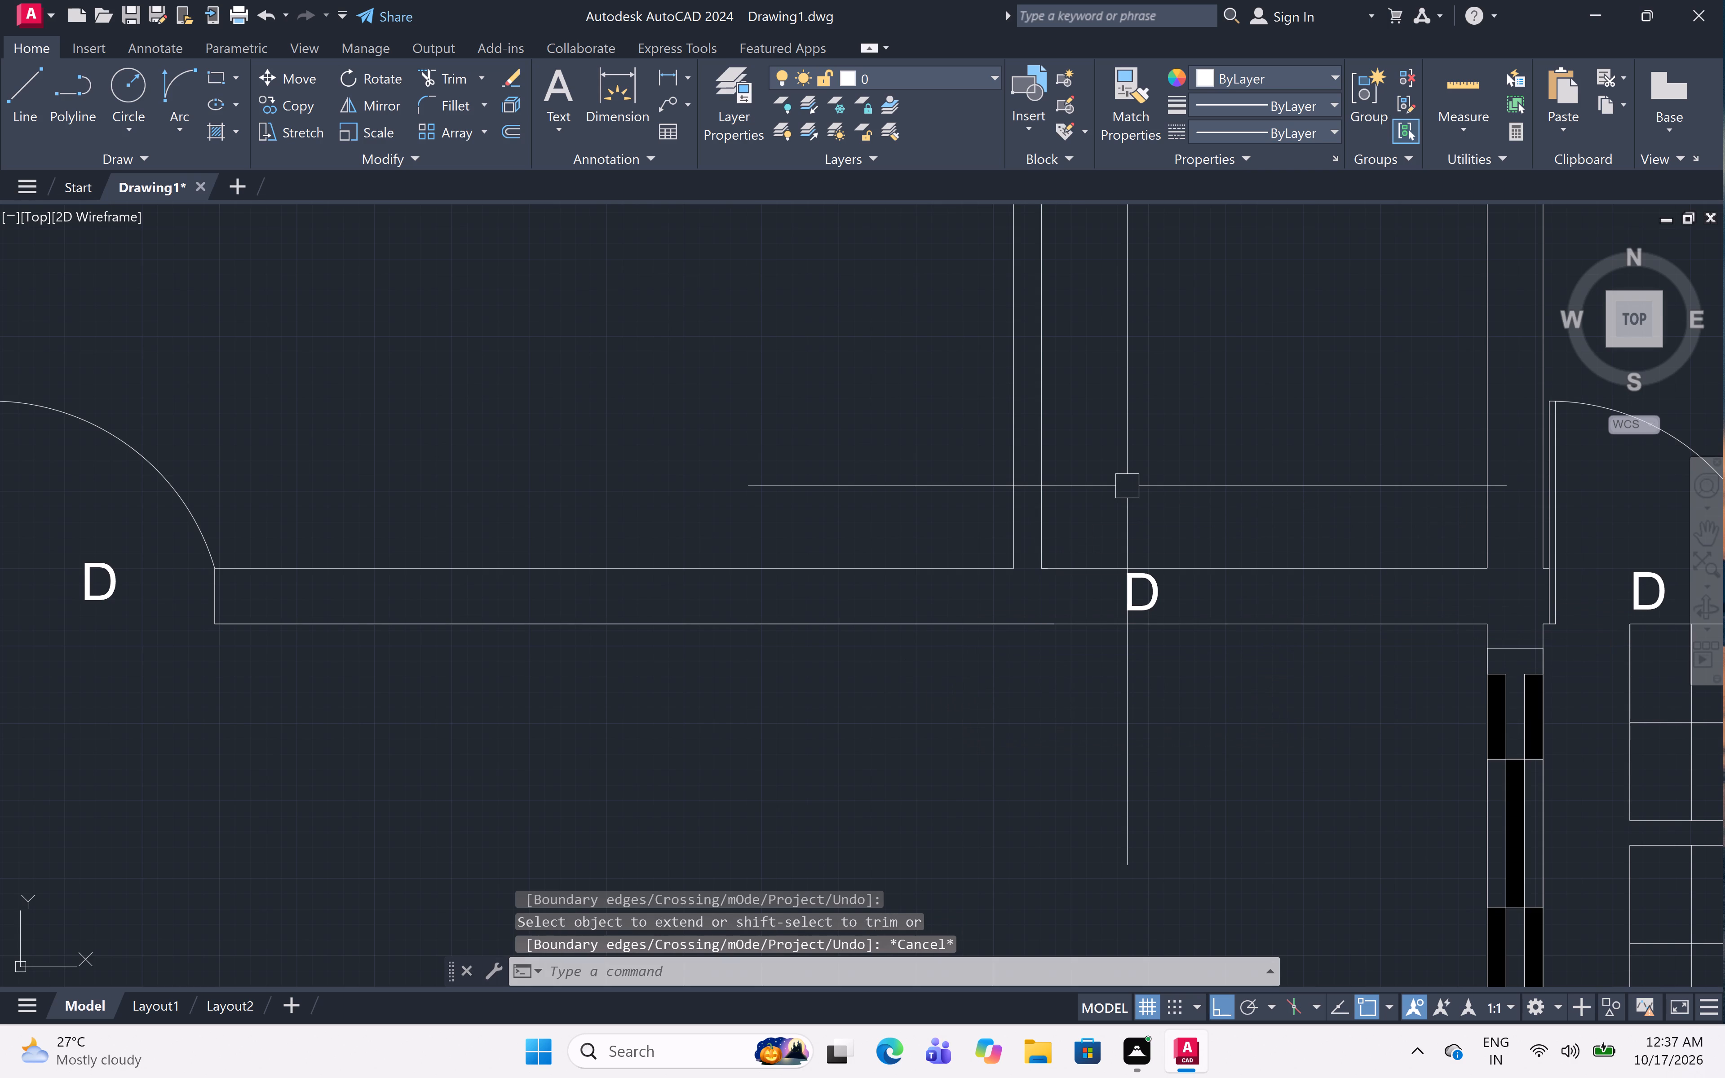
Draw a closed rectangular line outline about 5'-5.6" long across the 9" wall thickness where the POOJA door was.
type("L")
key("space")
scroll(1064, 571, "up", 2)
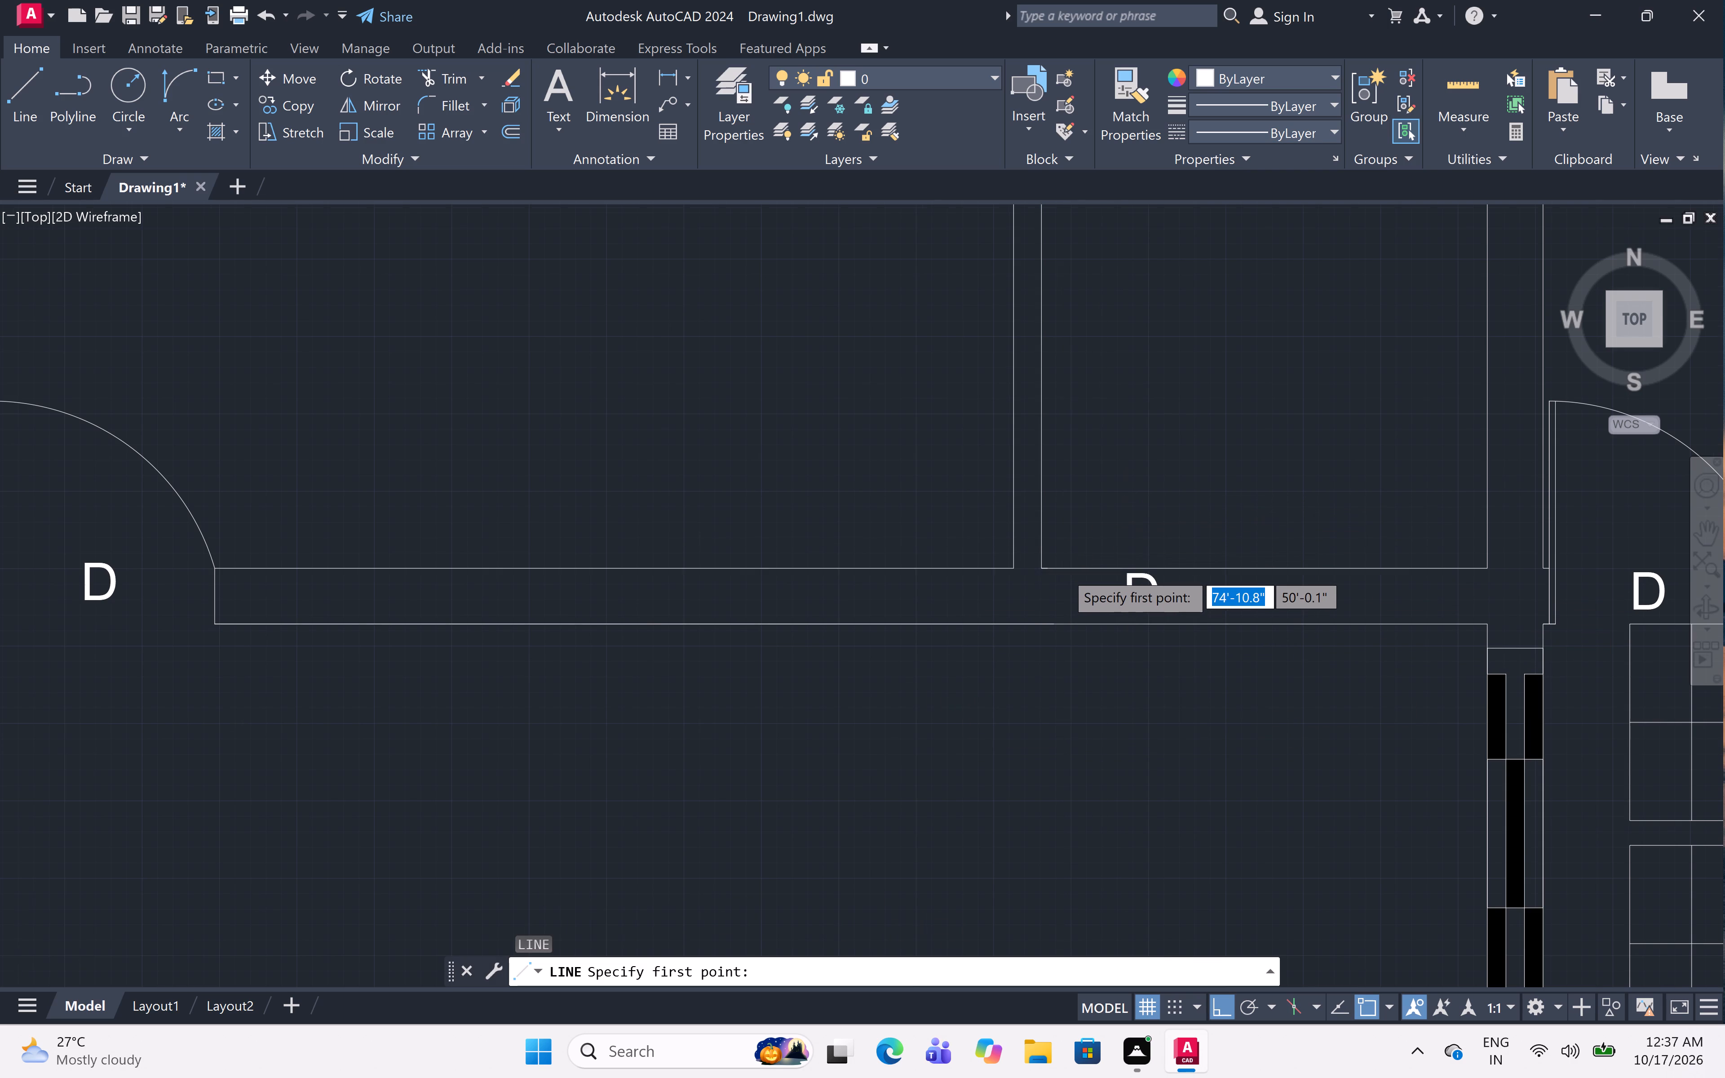
left_click(1057, 562)
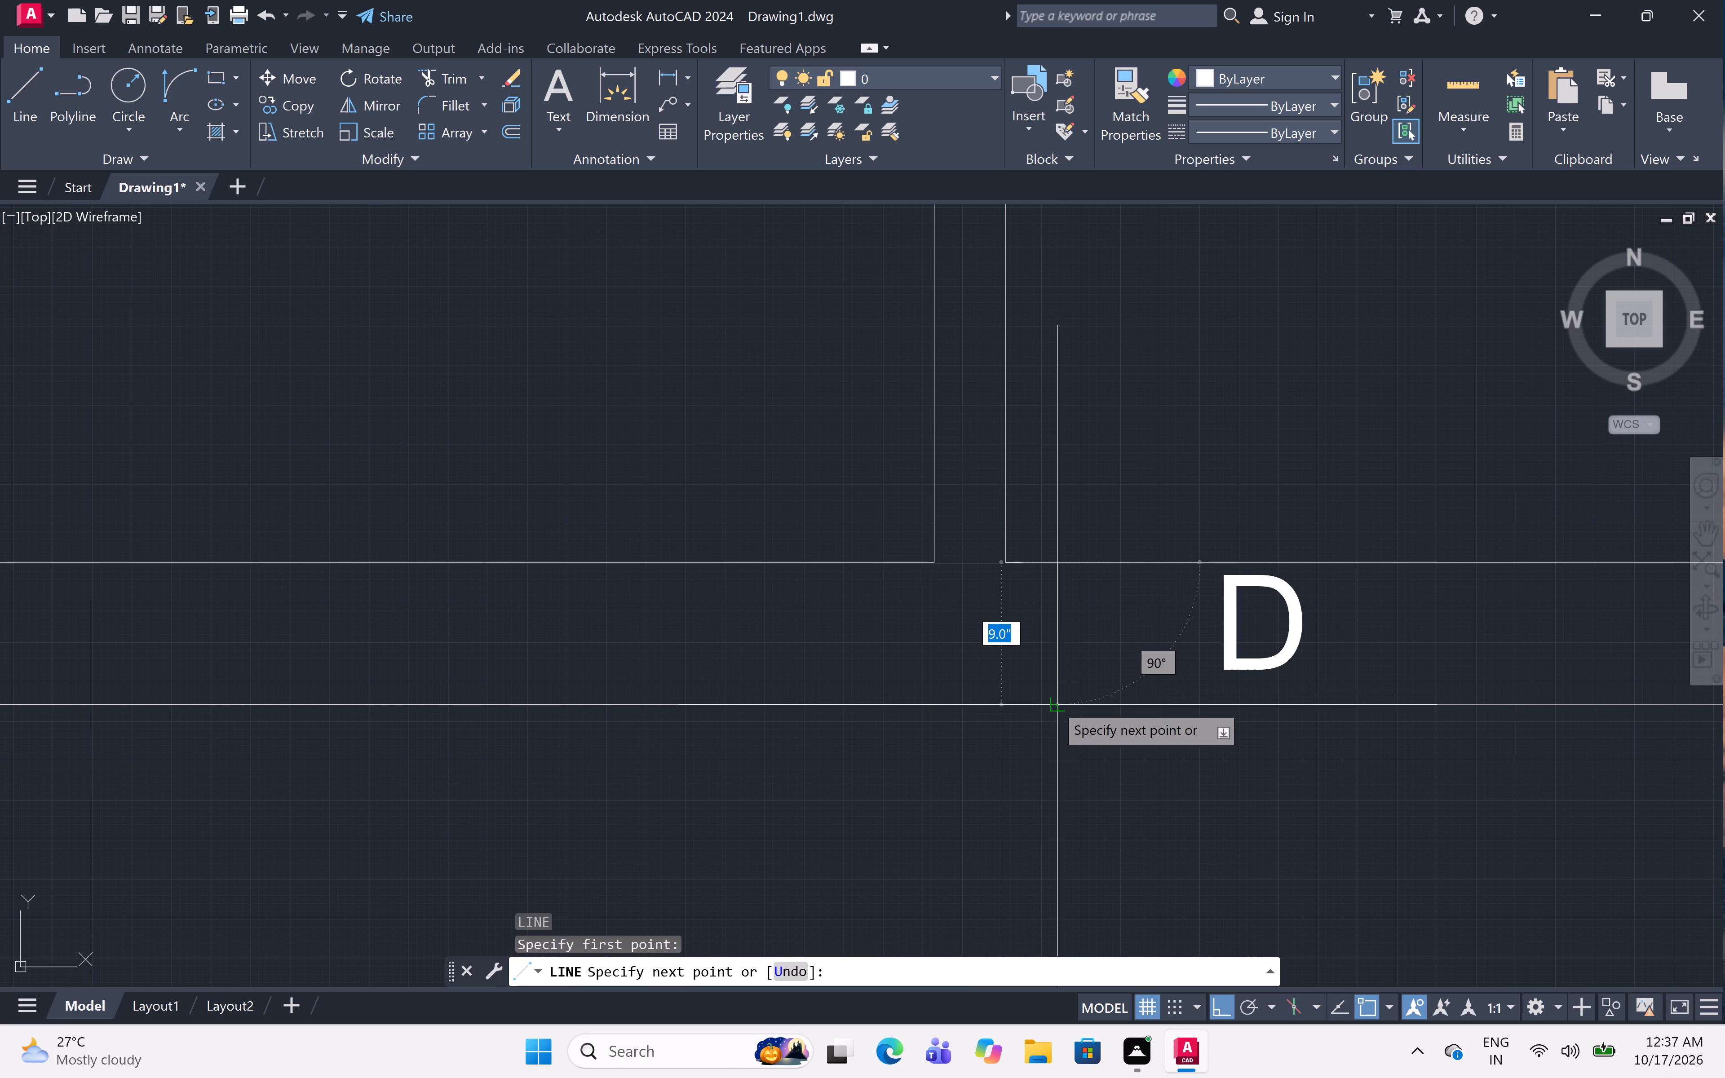
left_click(1054, 703)
scroll(1089, 706, "down", 3)
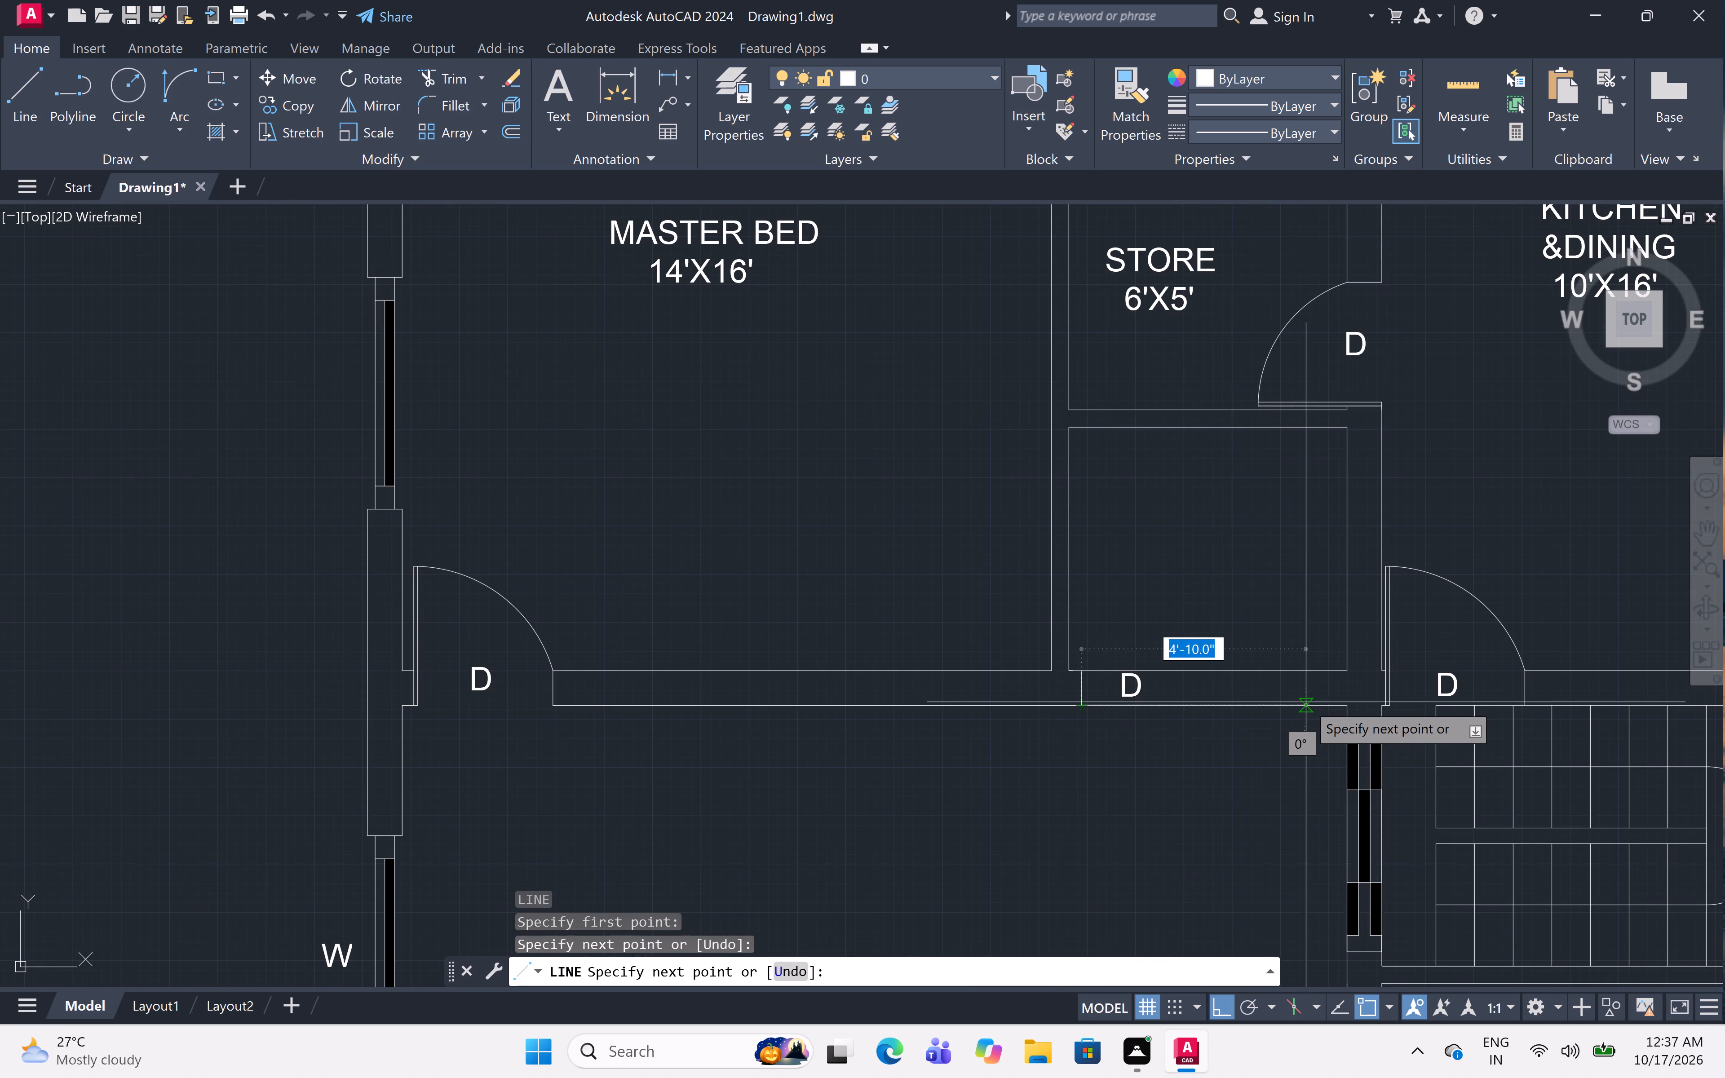
scroll(1307, 700, "up", 2)
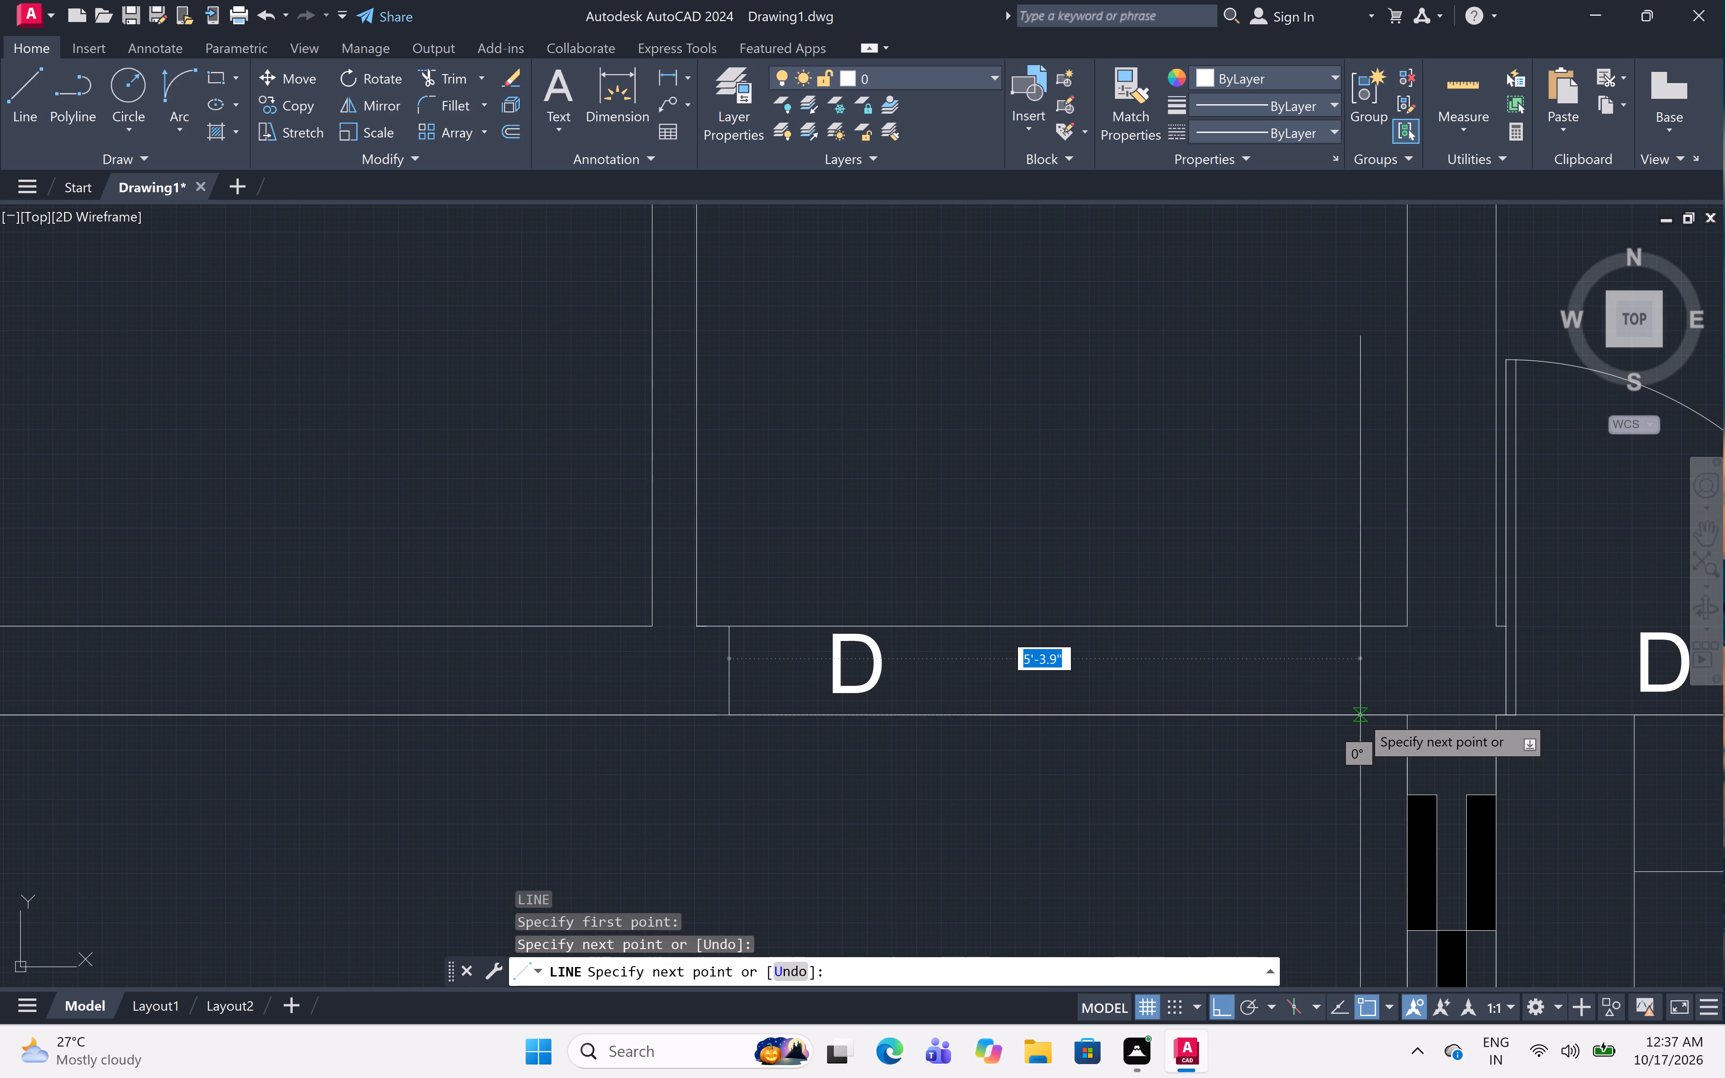
left_click(1375, 715)
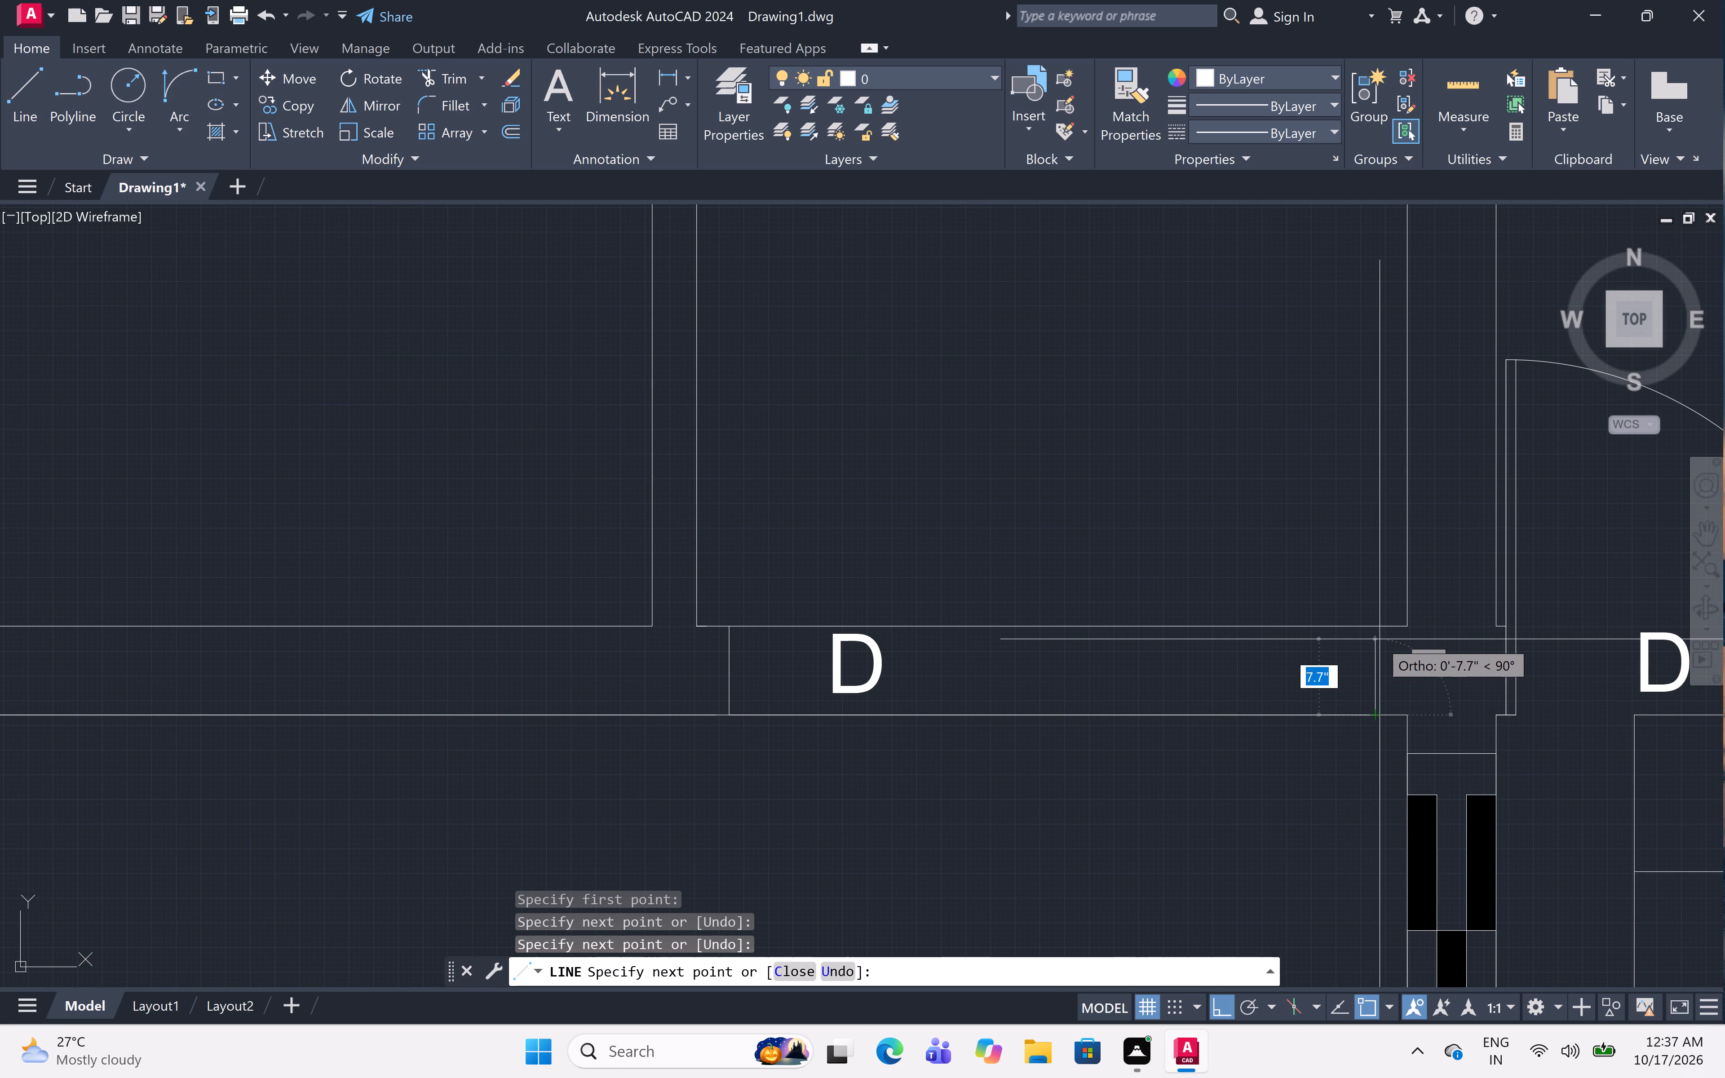
left_click(1373, 623)
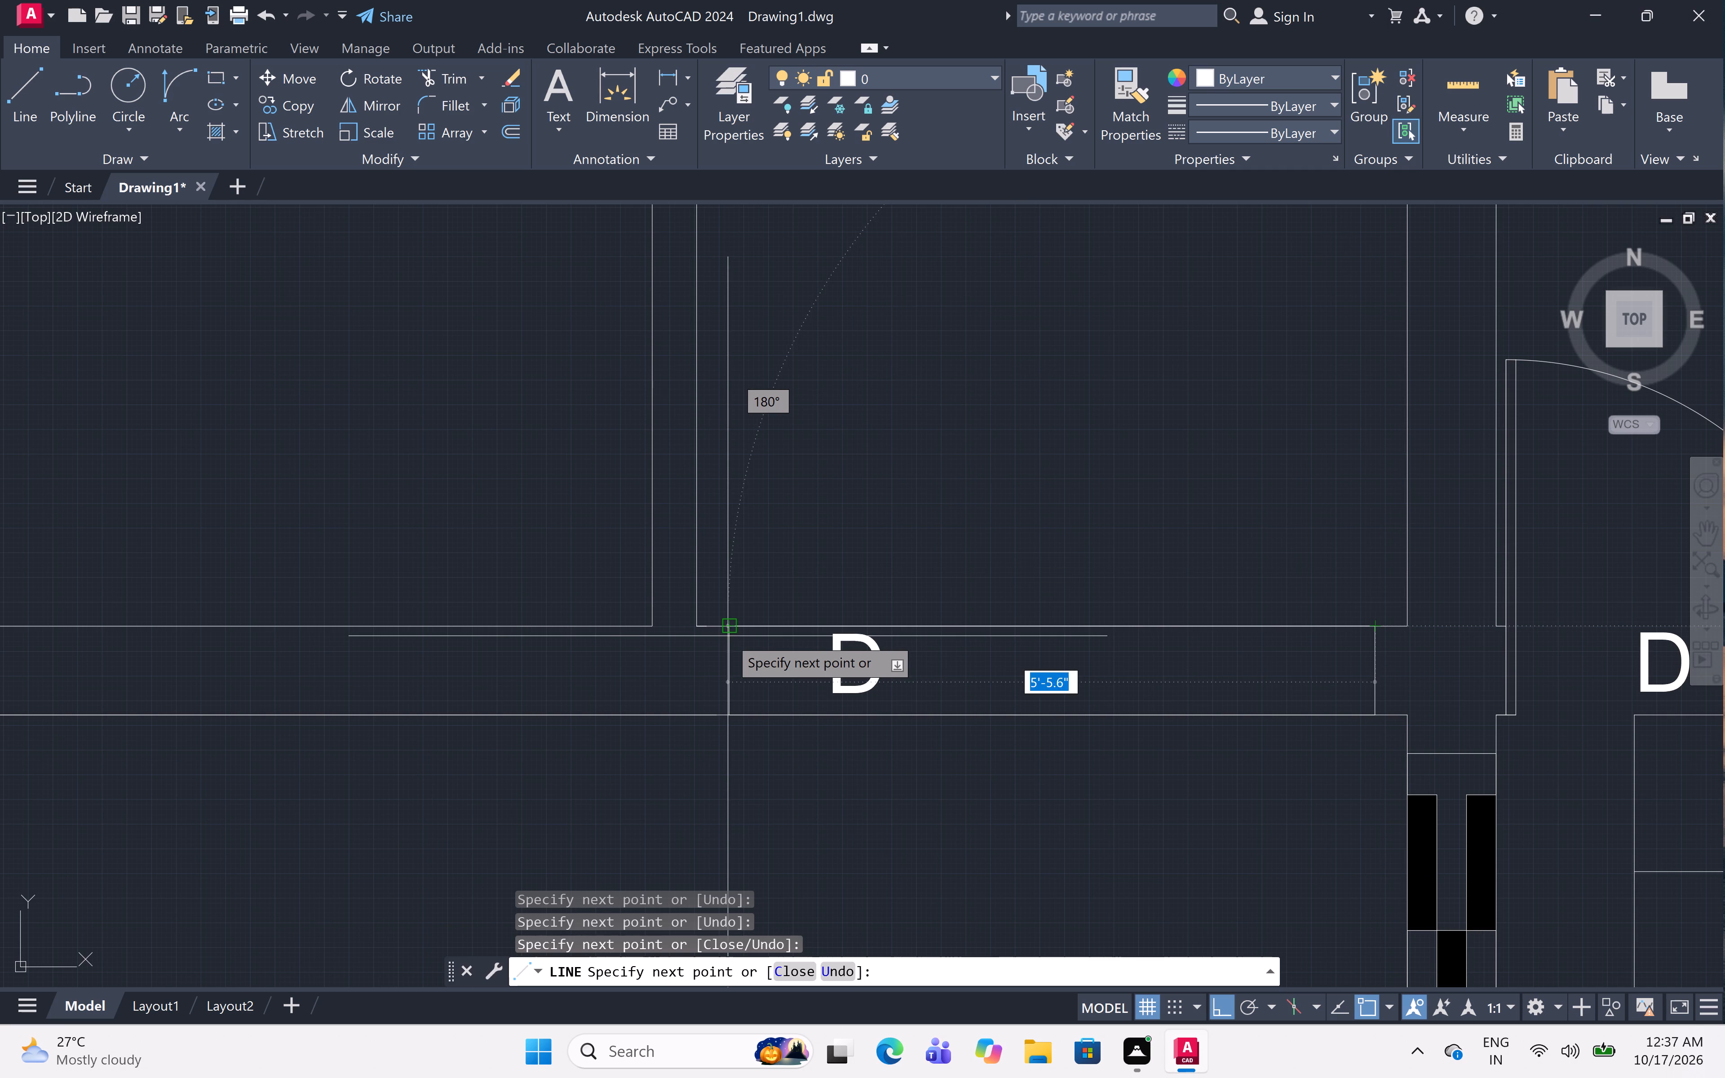
left_click(728, 621)
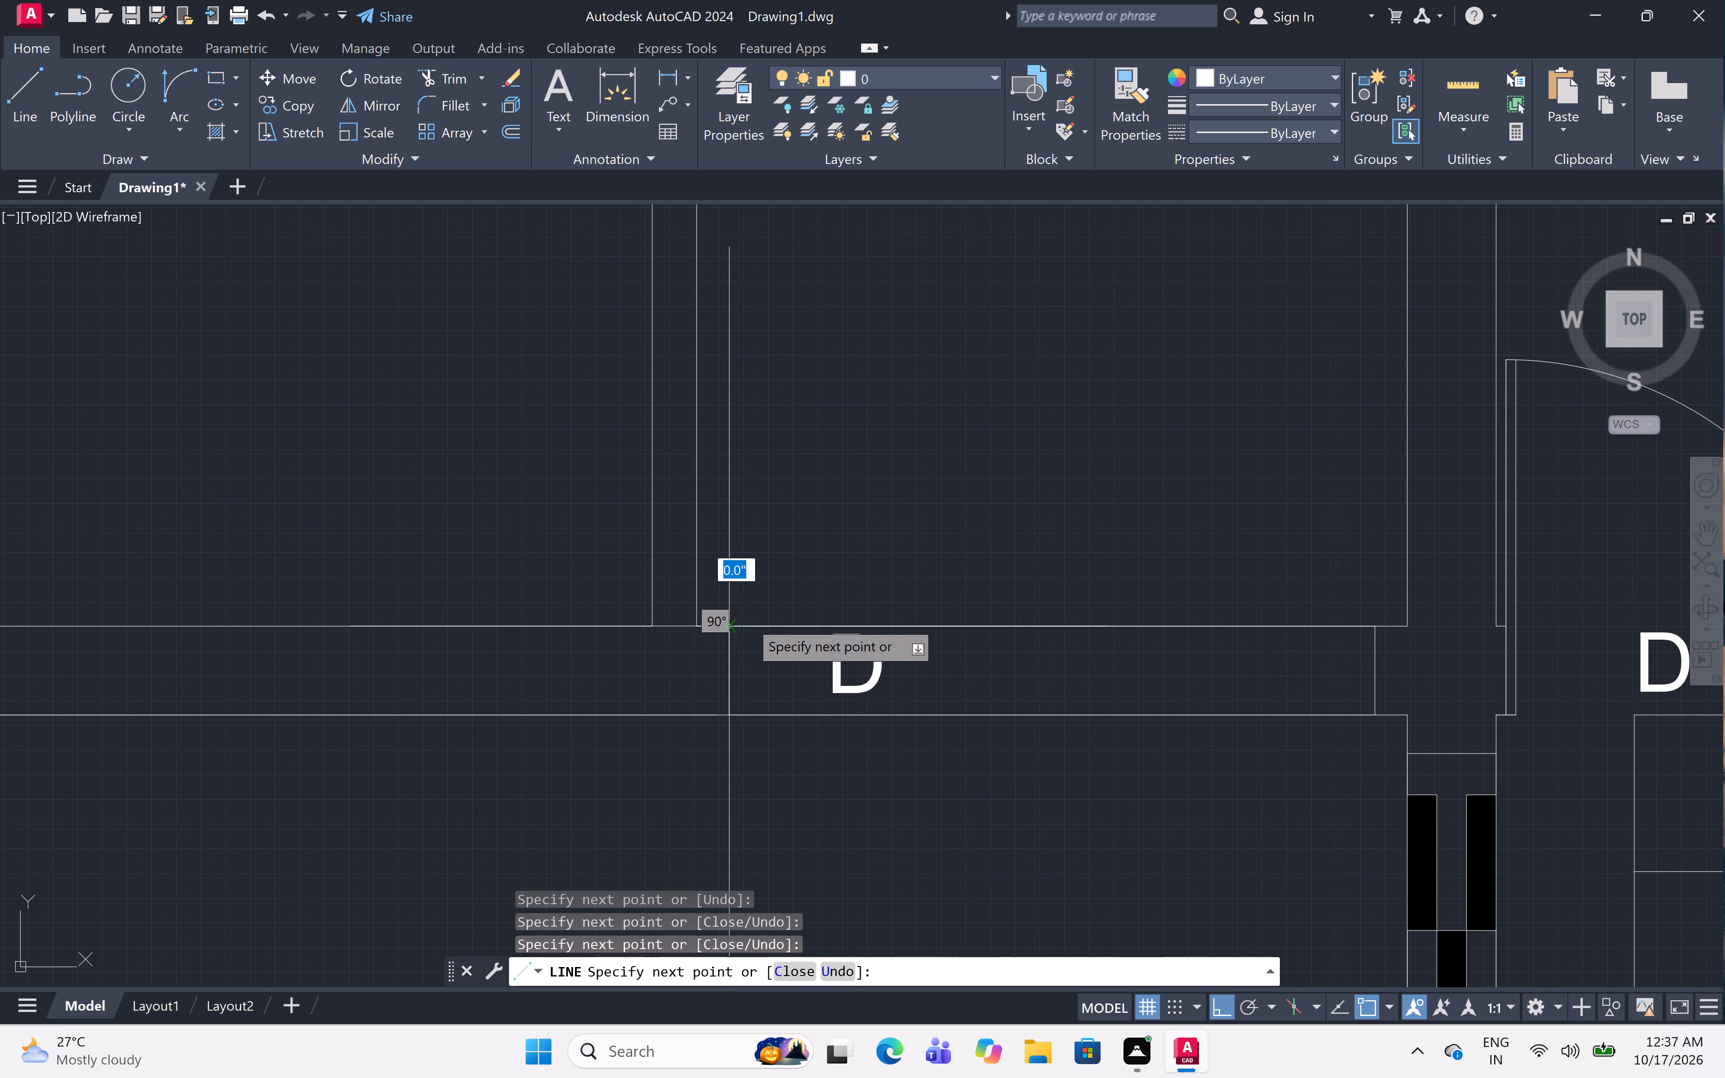
key("Escape")
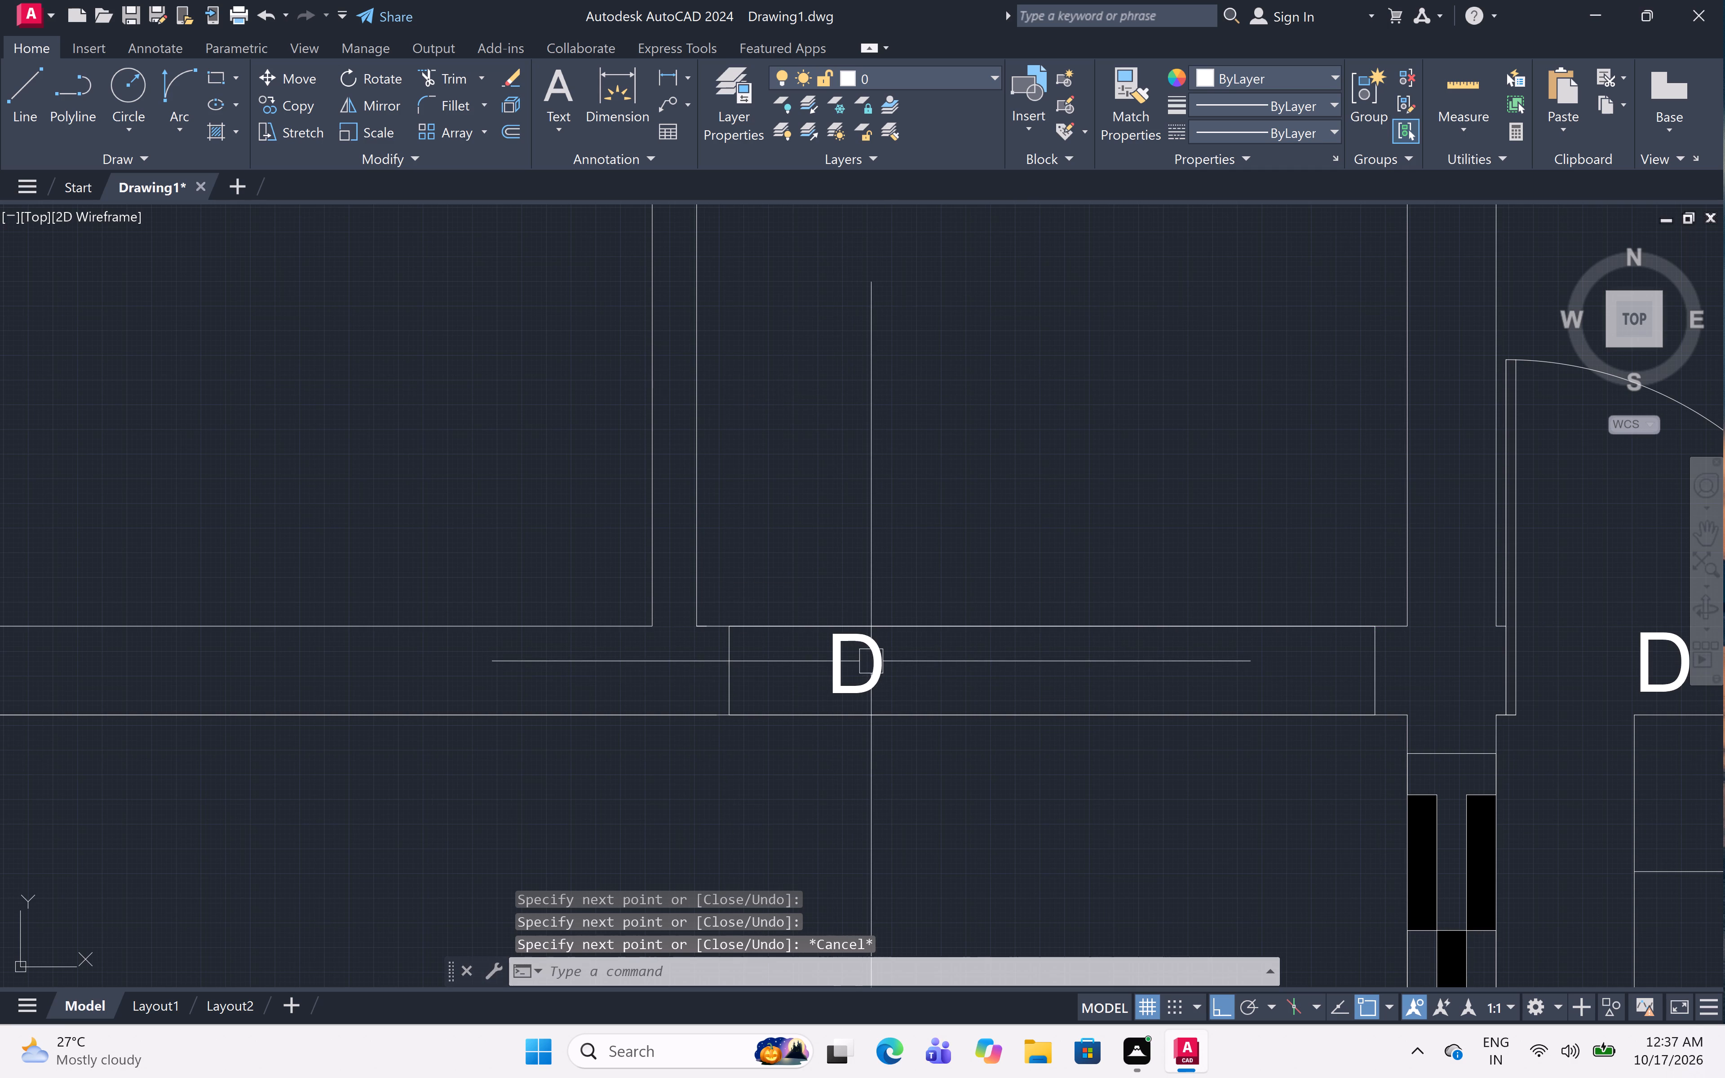
Delete the D label inside the new outline at the former POOJA door.
left_click(871, 661)
key("Delete")
Trim away the swing arc and leaf lines of the KITCHEN & DINING door above the staircase in the copied plan.
scroll(902, 537, "down", 1)
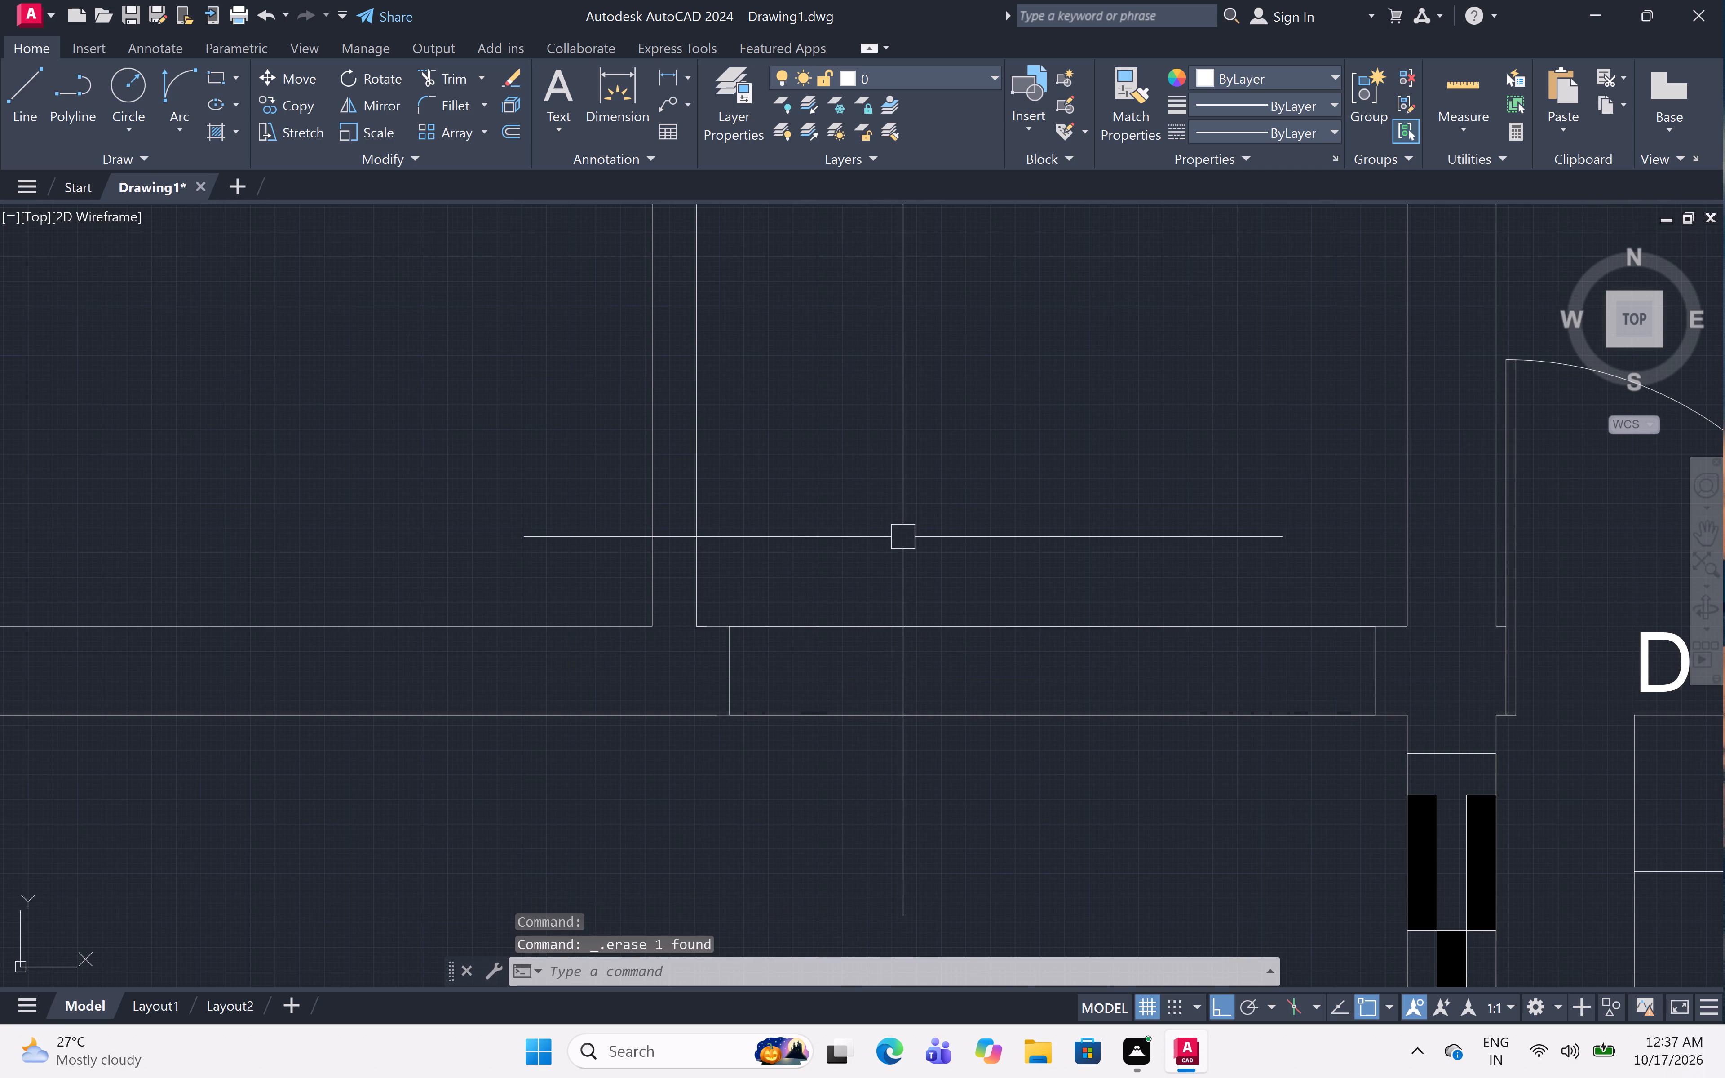
scroll(902, 537, "down", 1)
middle_click_drag(918, 476, 916, 495)
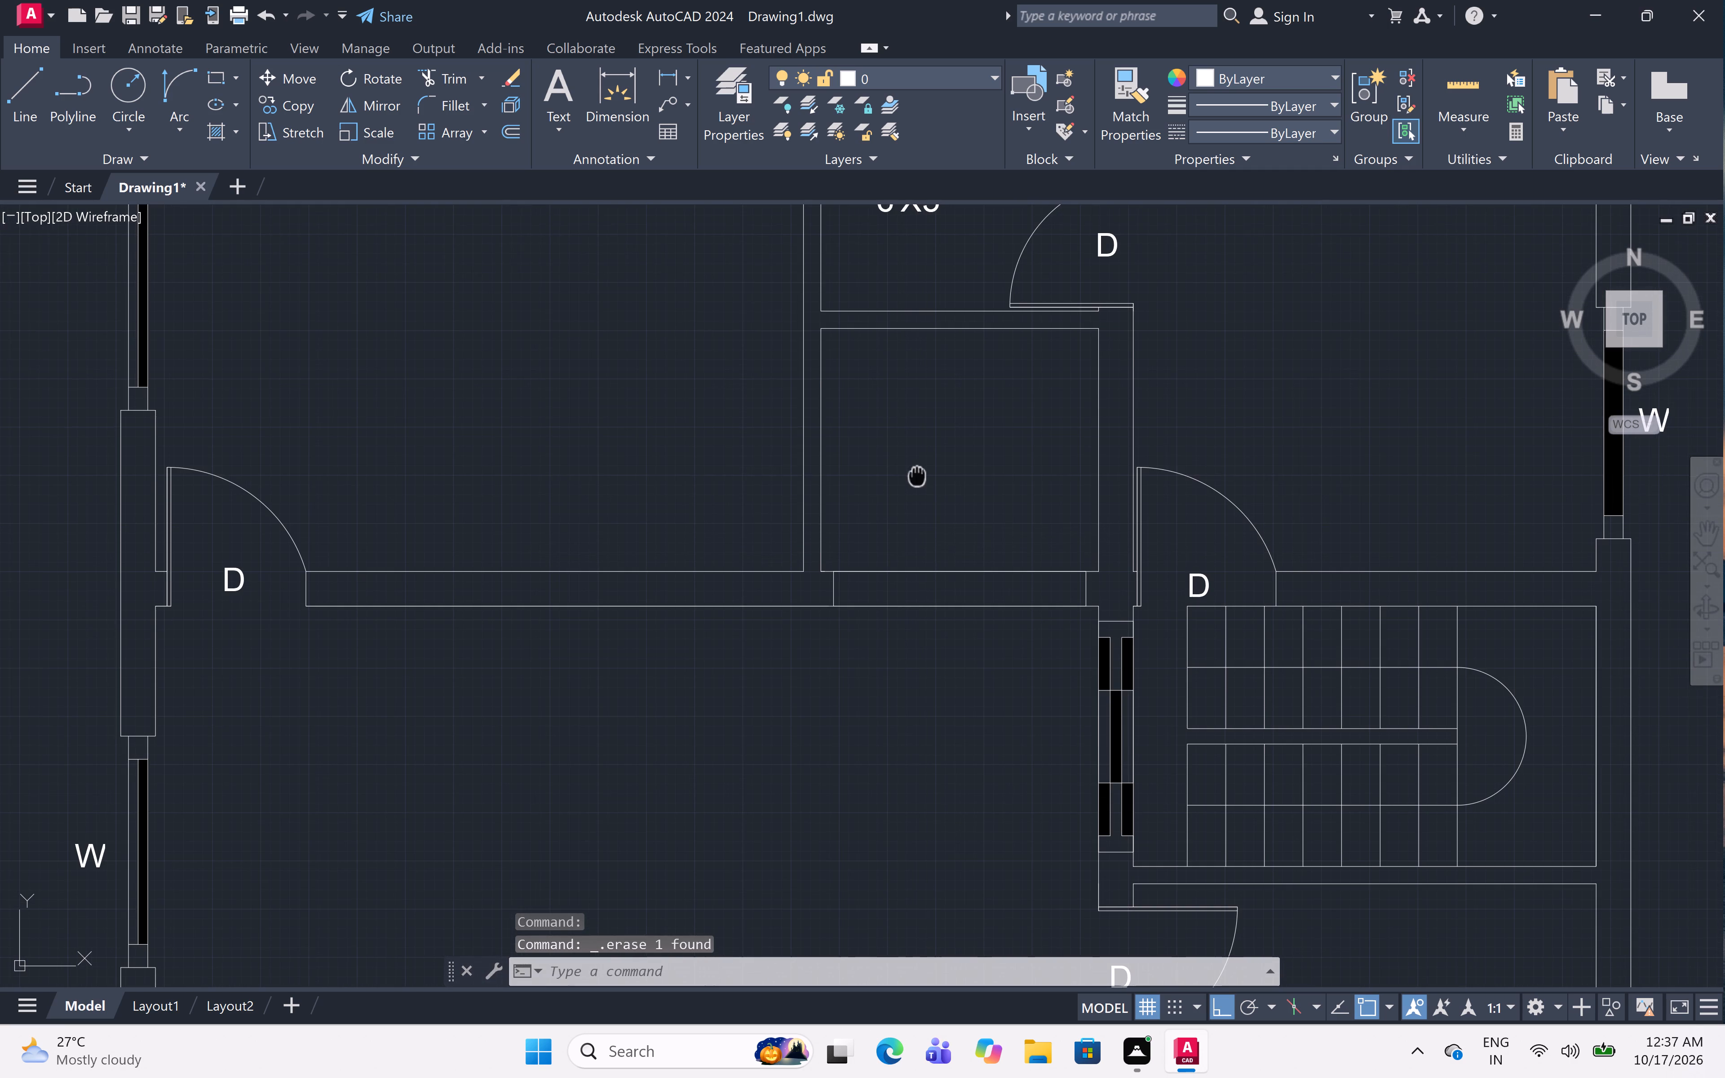
middle_click_drag(916, 495, 909, 549)
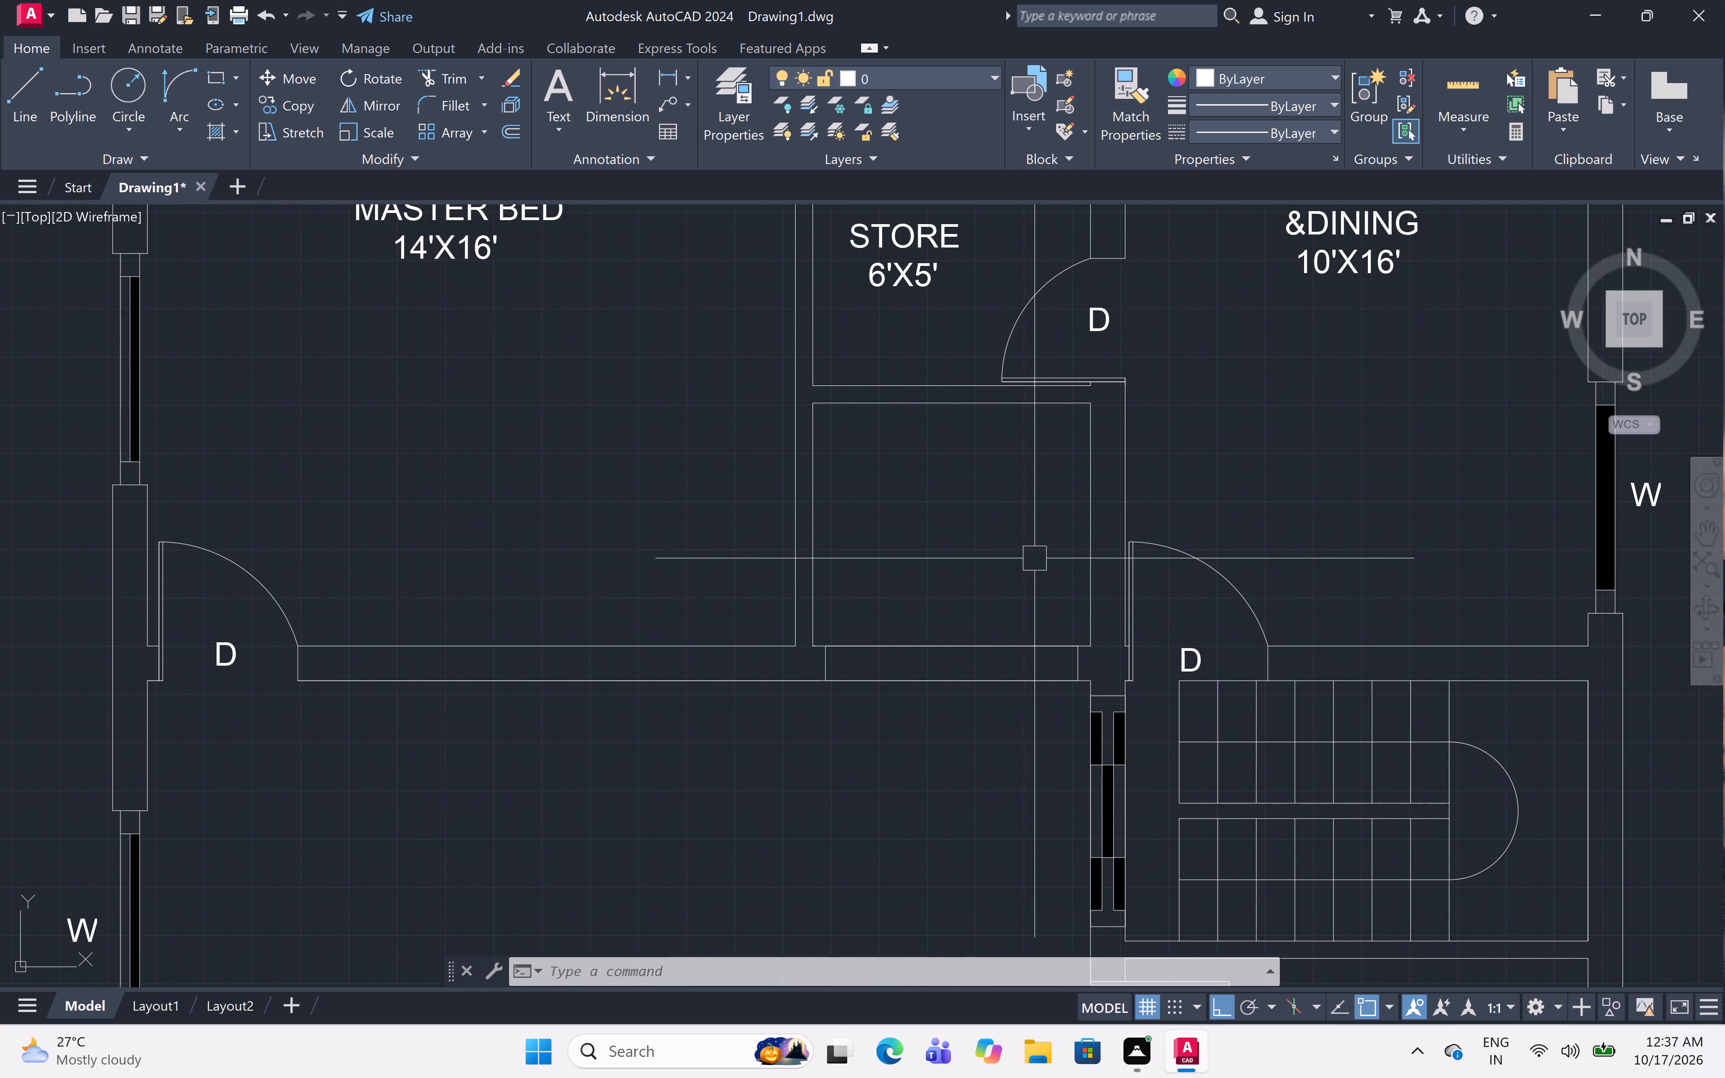
scroll(1036, 558, "down", 1)
scroll(1108, 581, "up", 1)
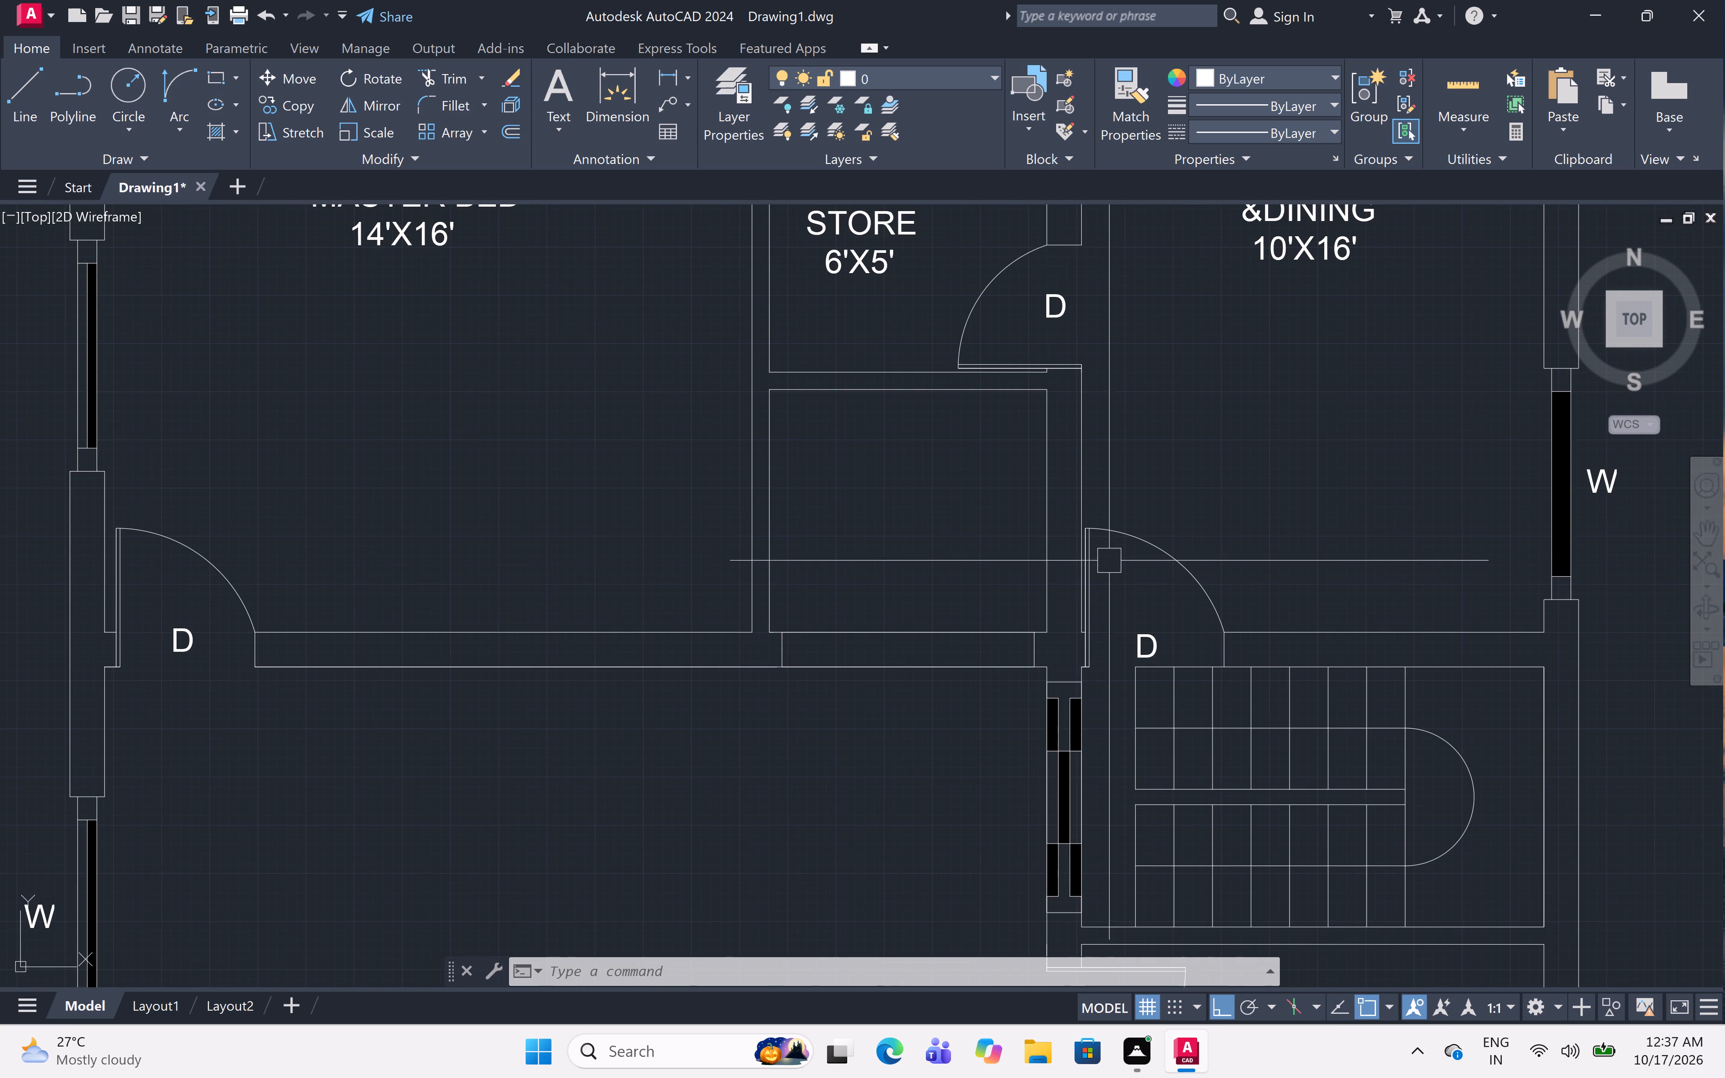
key("Escape")
type("GTR")
key("space")
key("Escape")
type("TR")
key("space")
left_click(1110, 537)
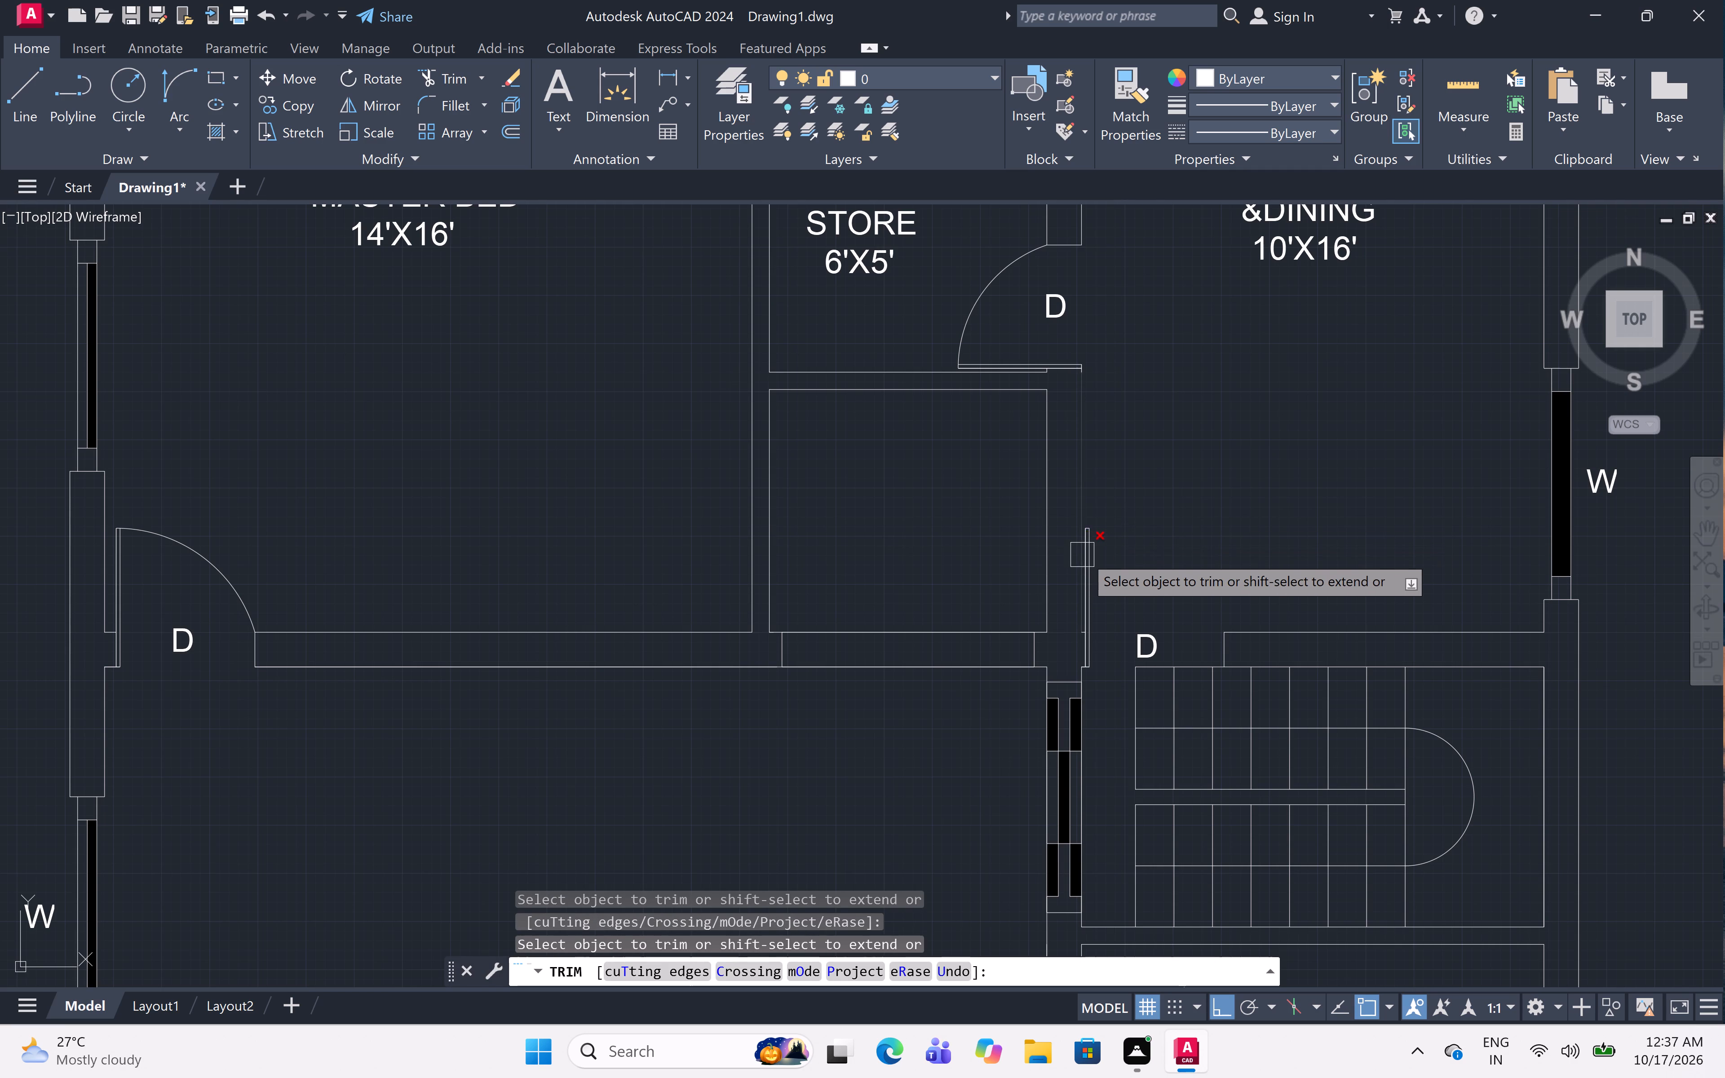
scroll(1085, 554, "up", 2)
left_click(1095, 555)
left_click(1094, 553)
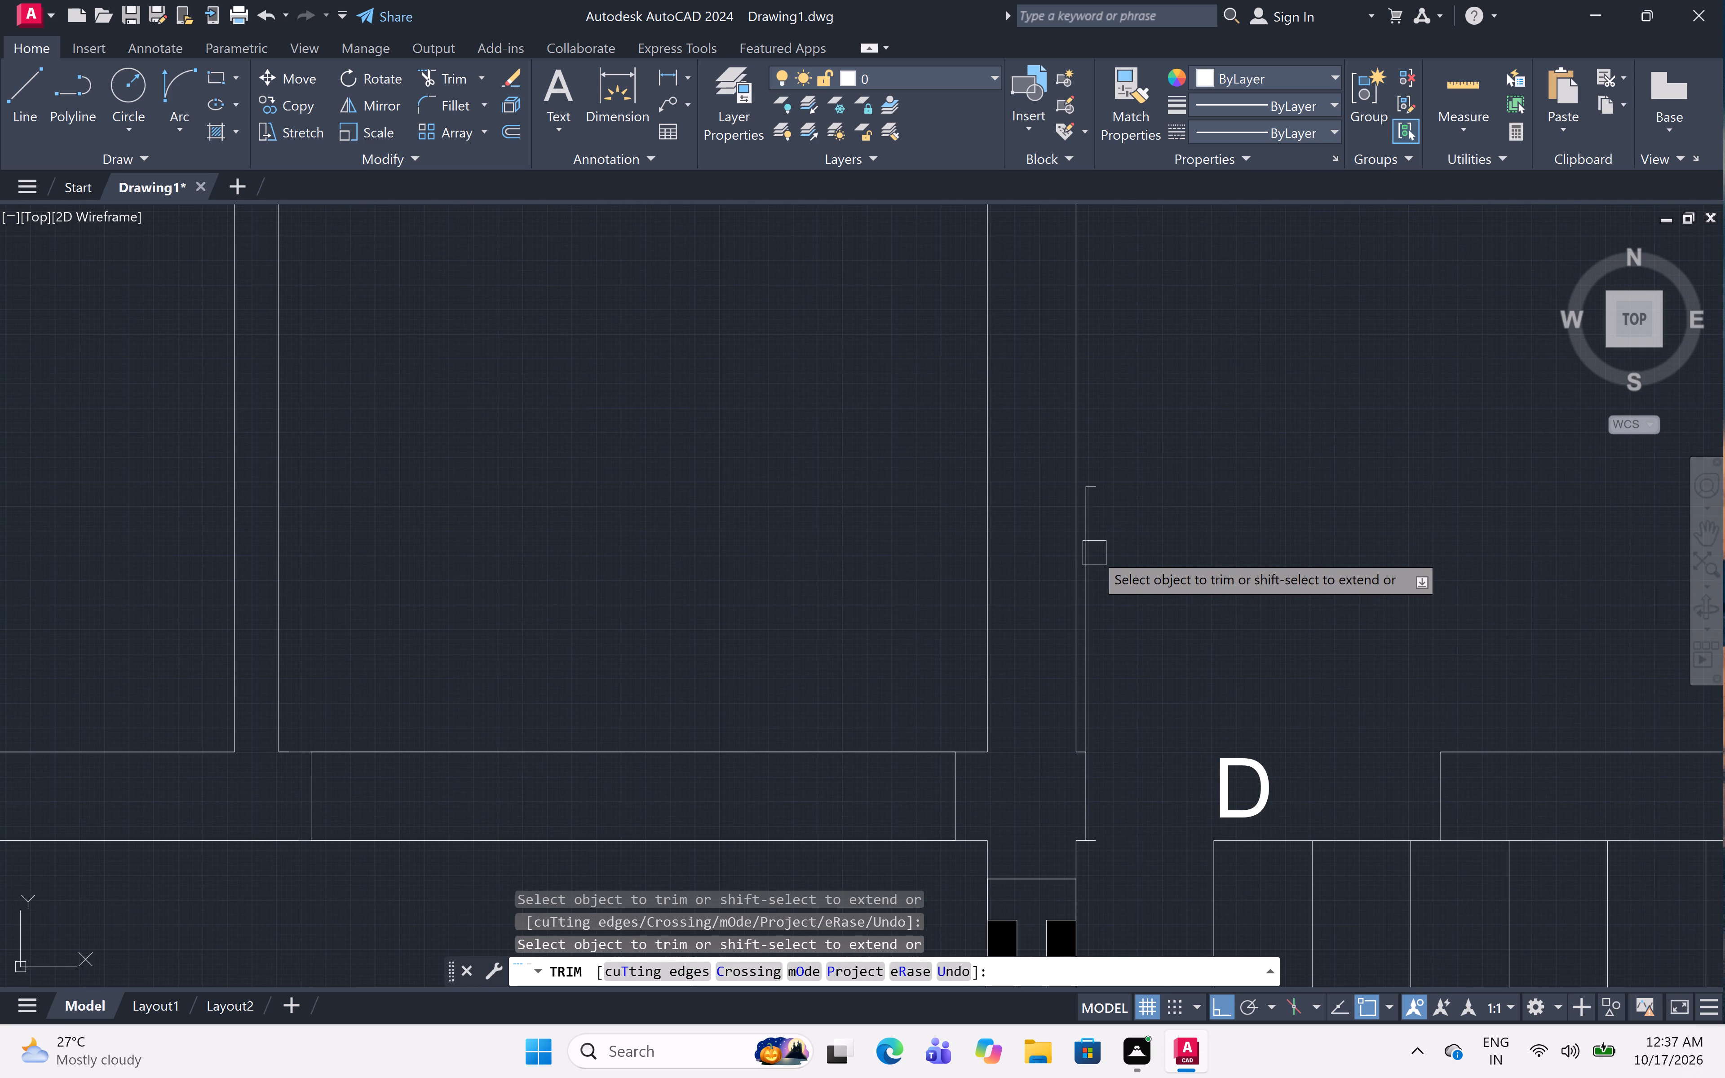
left_click(1094, 553)
left_click(1103, 489)
Trim away the west and east jamb lines of the KITCHEN & DINING door opening.
scroll(1143, 468, "down", 4)
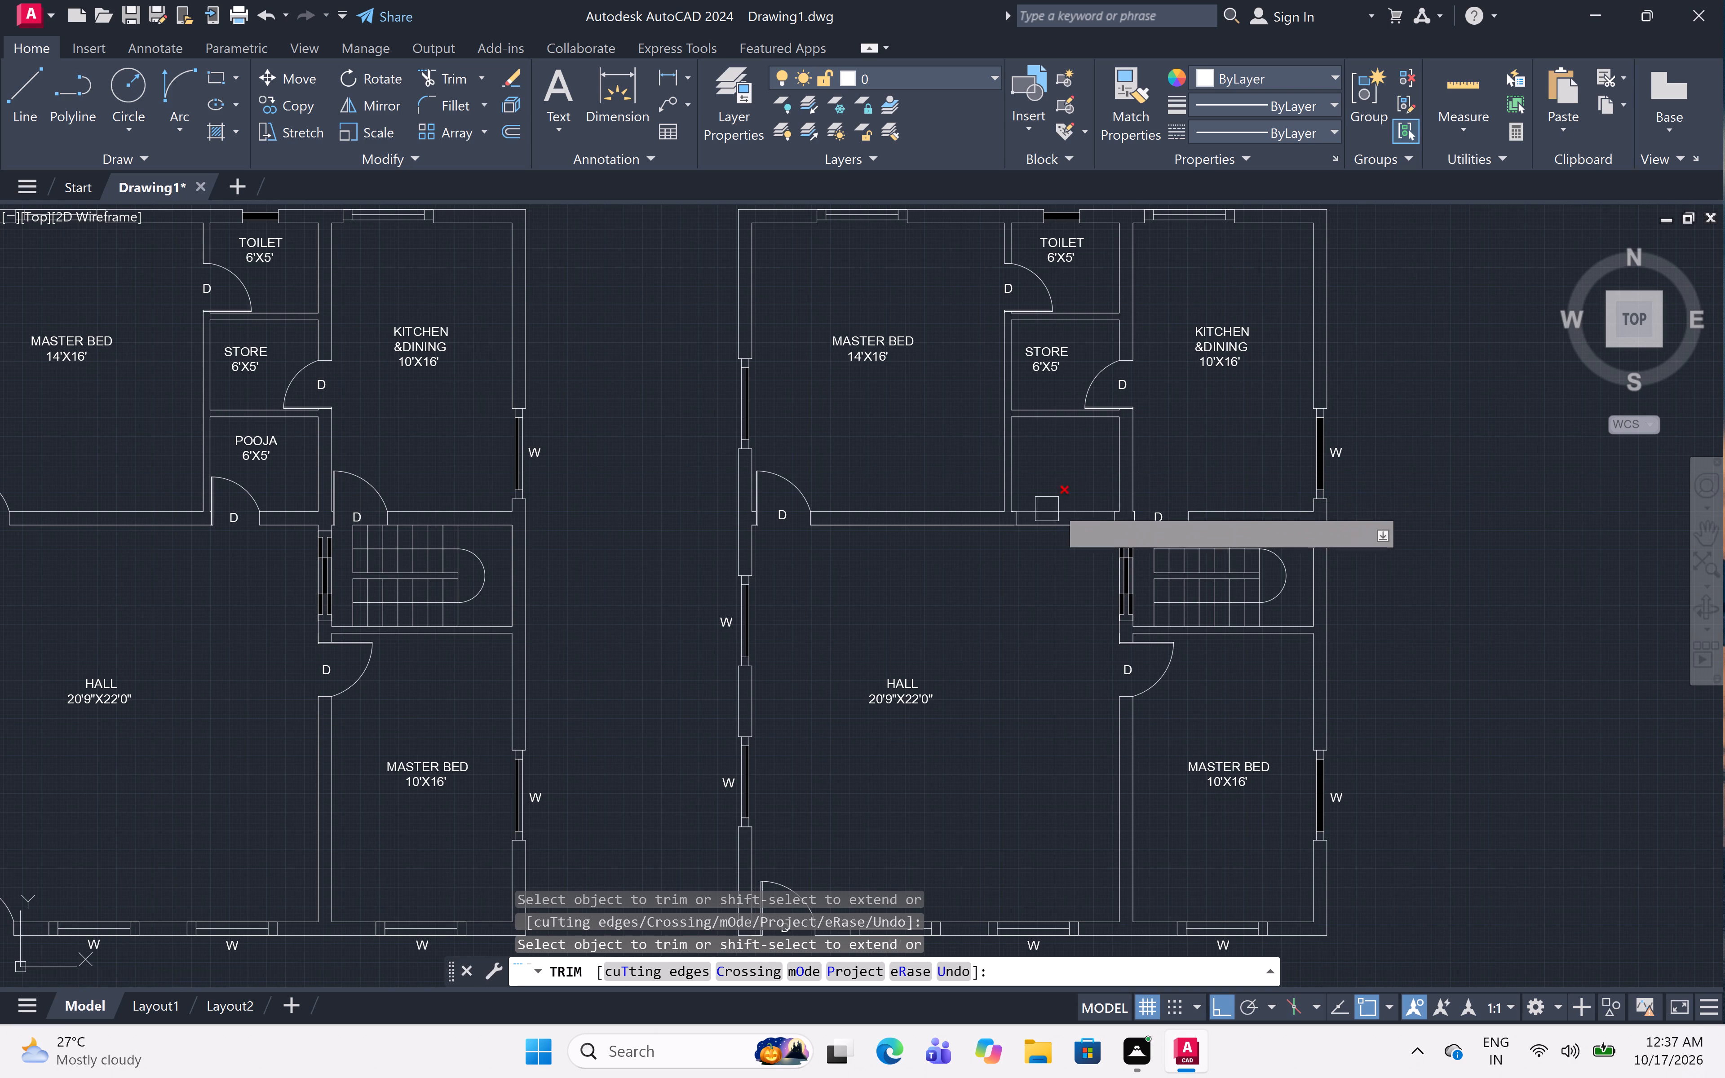
scroll(1139, 512, "up", 4)
left_click(1111, 553)
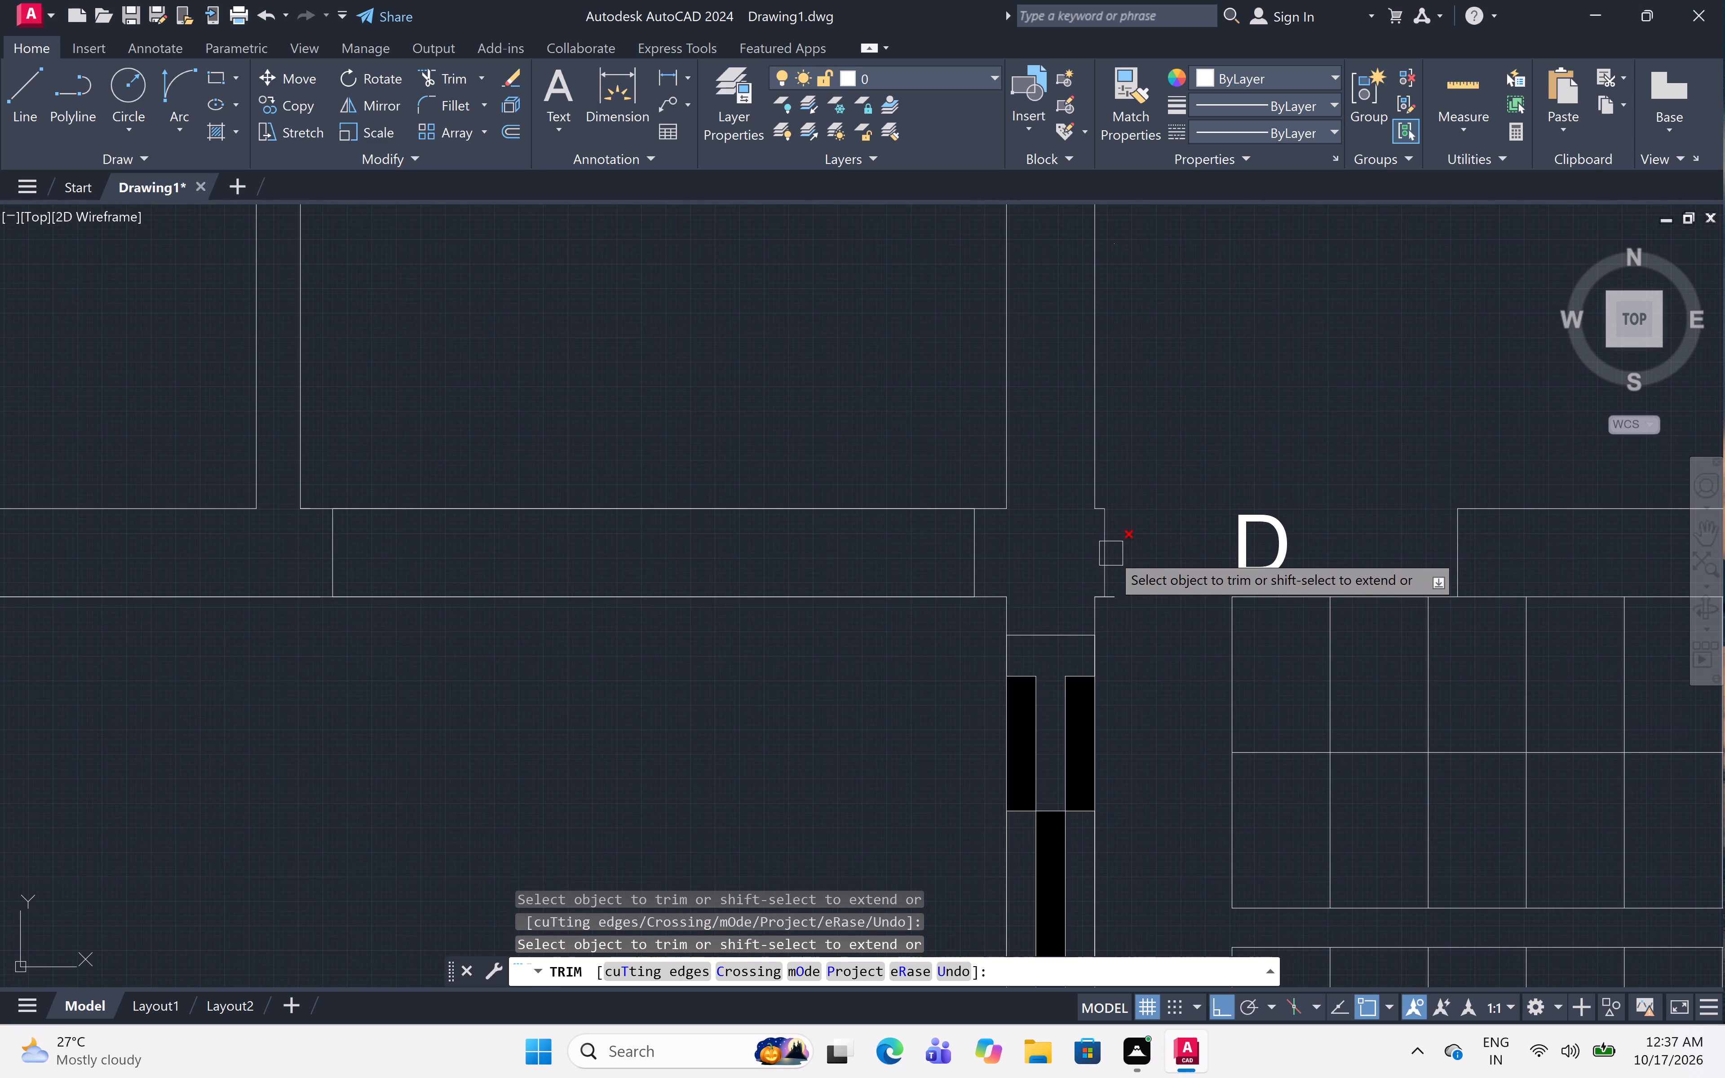
left_click(1112, 552)
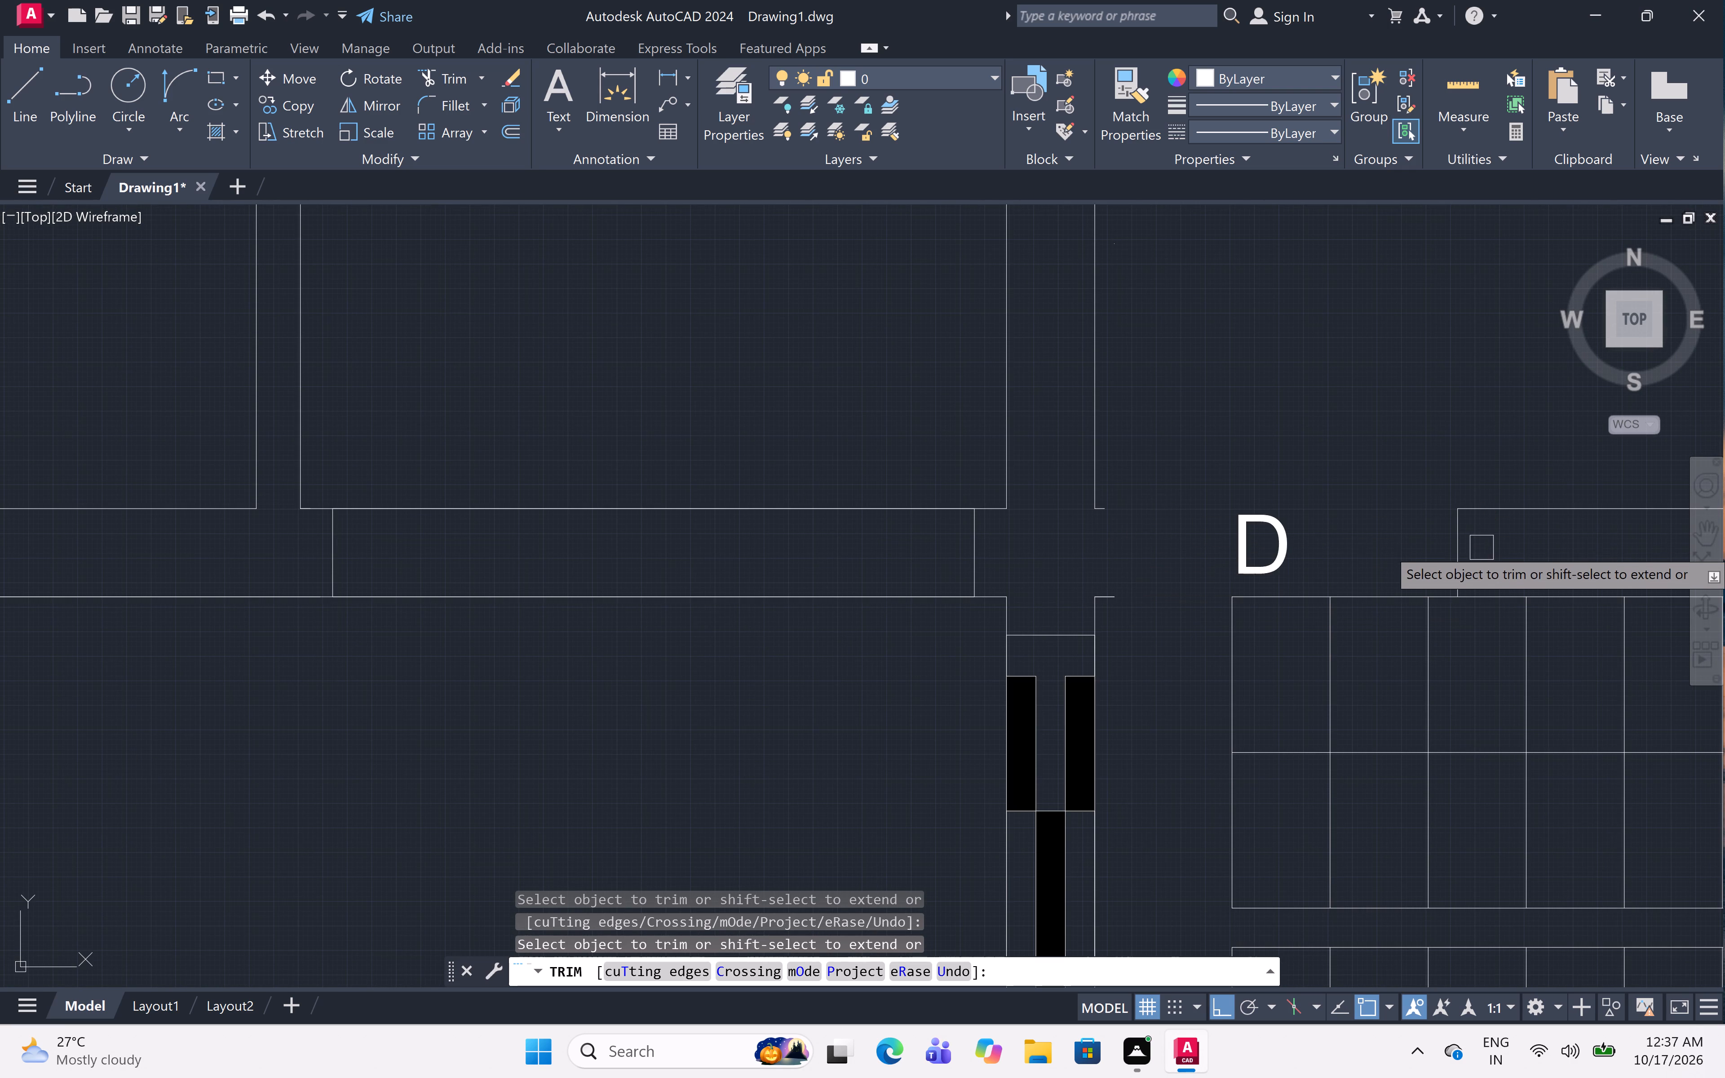
left_click(1463, 539)
key("Escape")
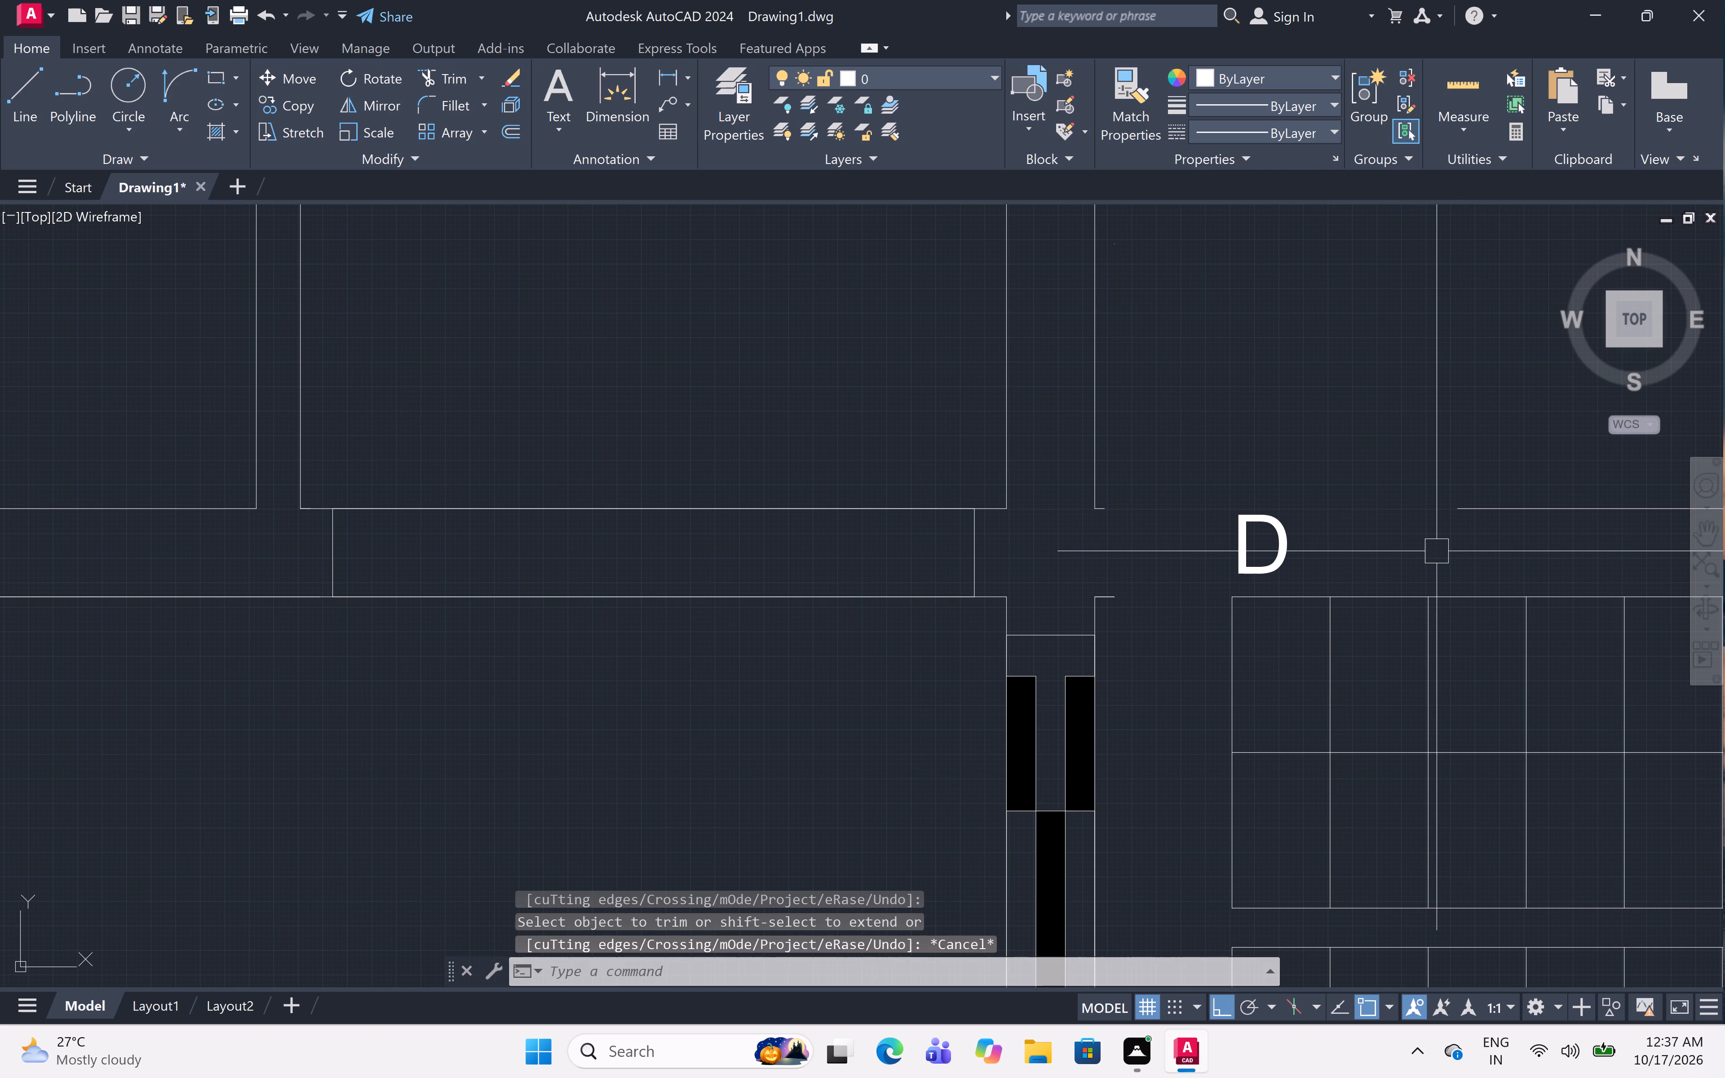
Extend both wall lines across the former KITCHEN & DINING door opening to close it.
type("EX")
key("space")
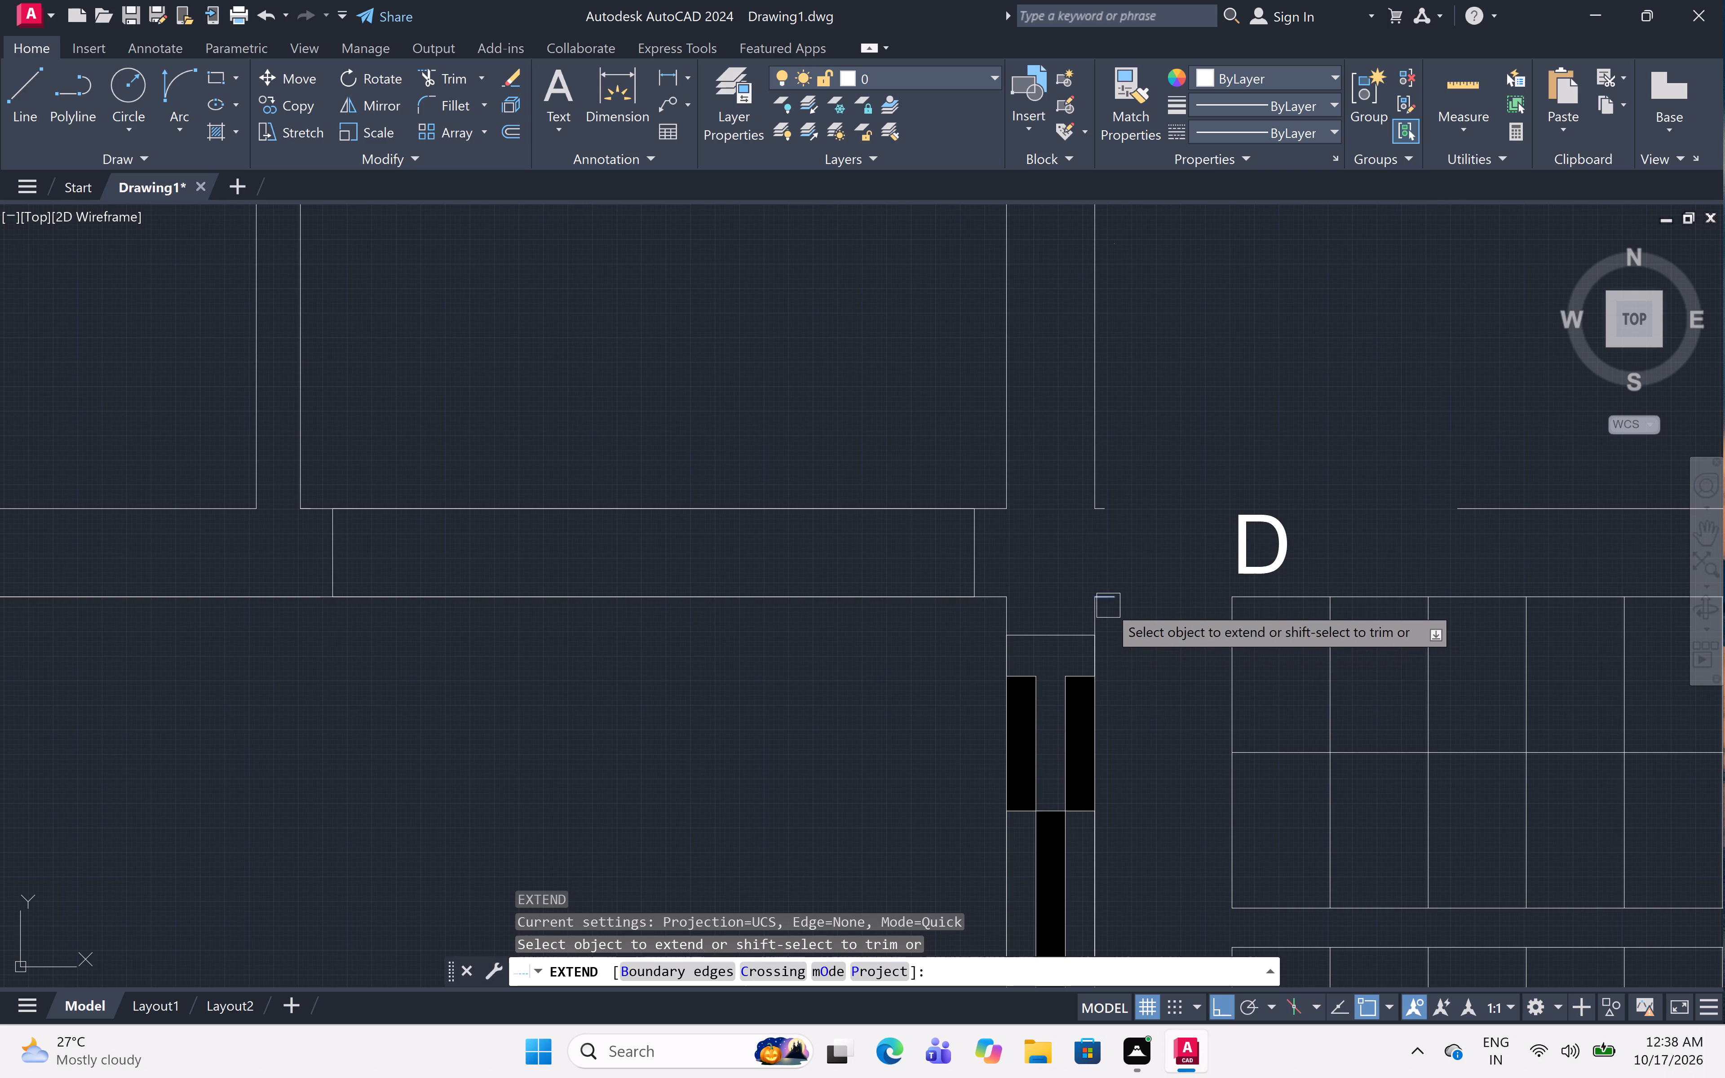
left_click(1108, 605)
left_click(1116, 601)
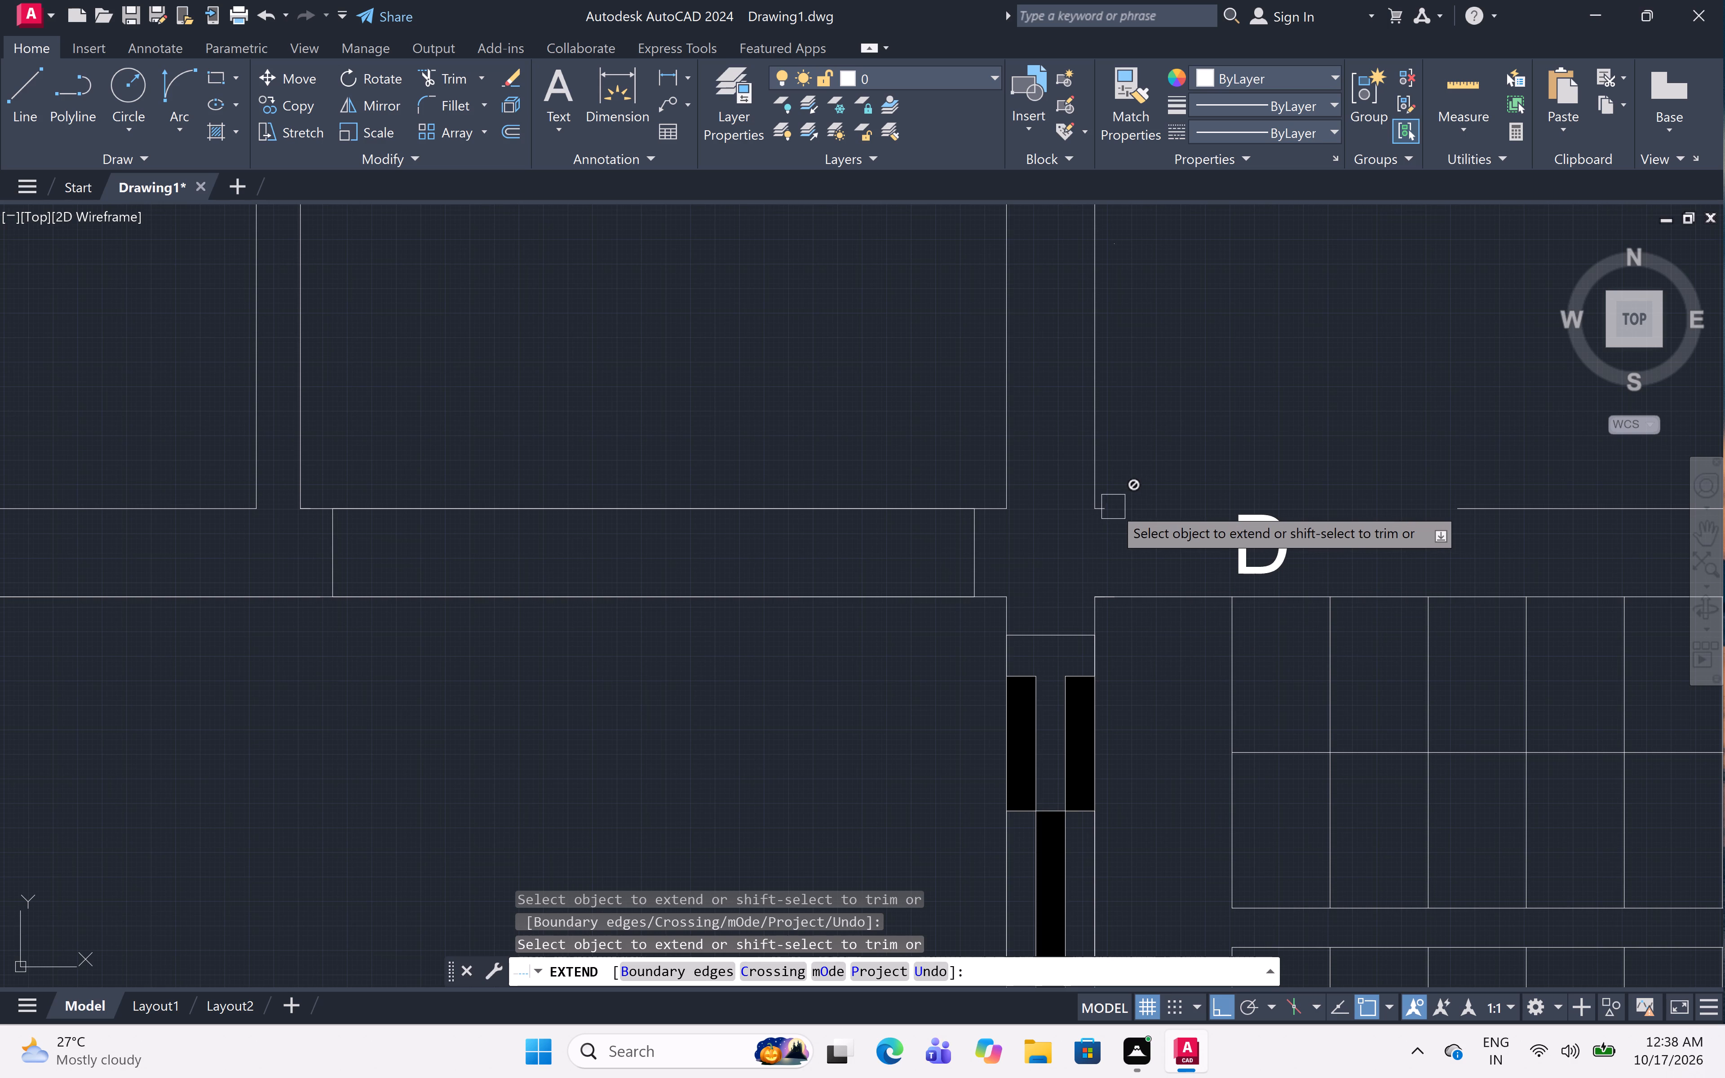
left_click(1475, 509)
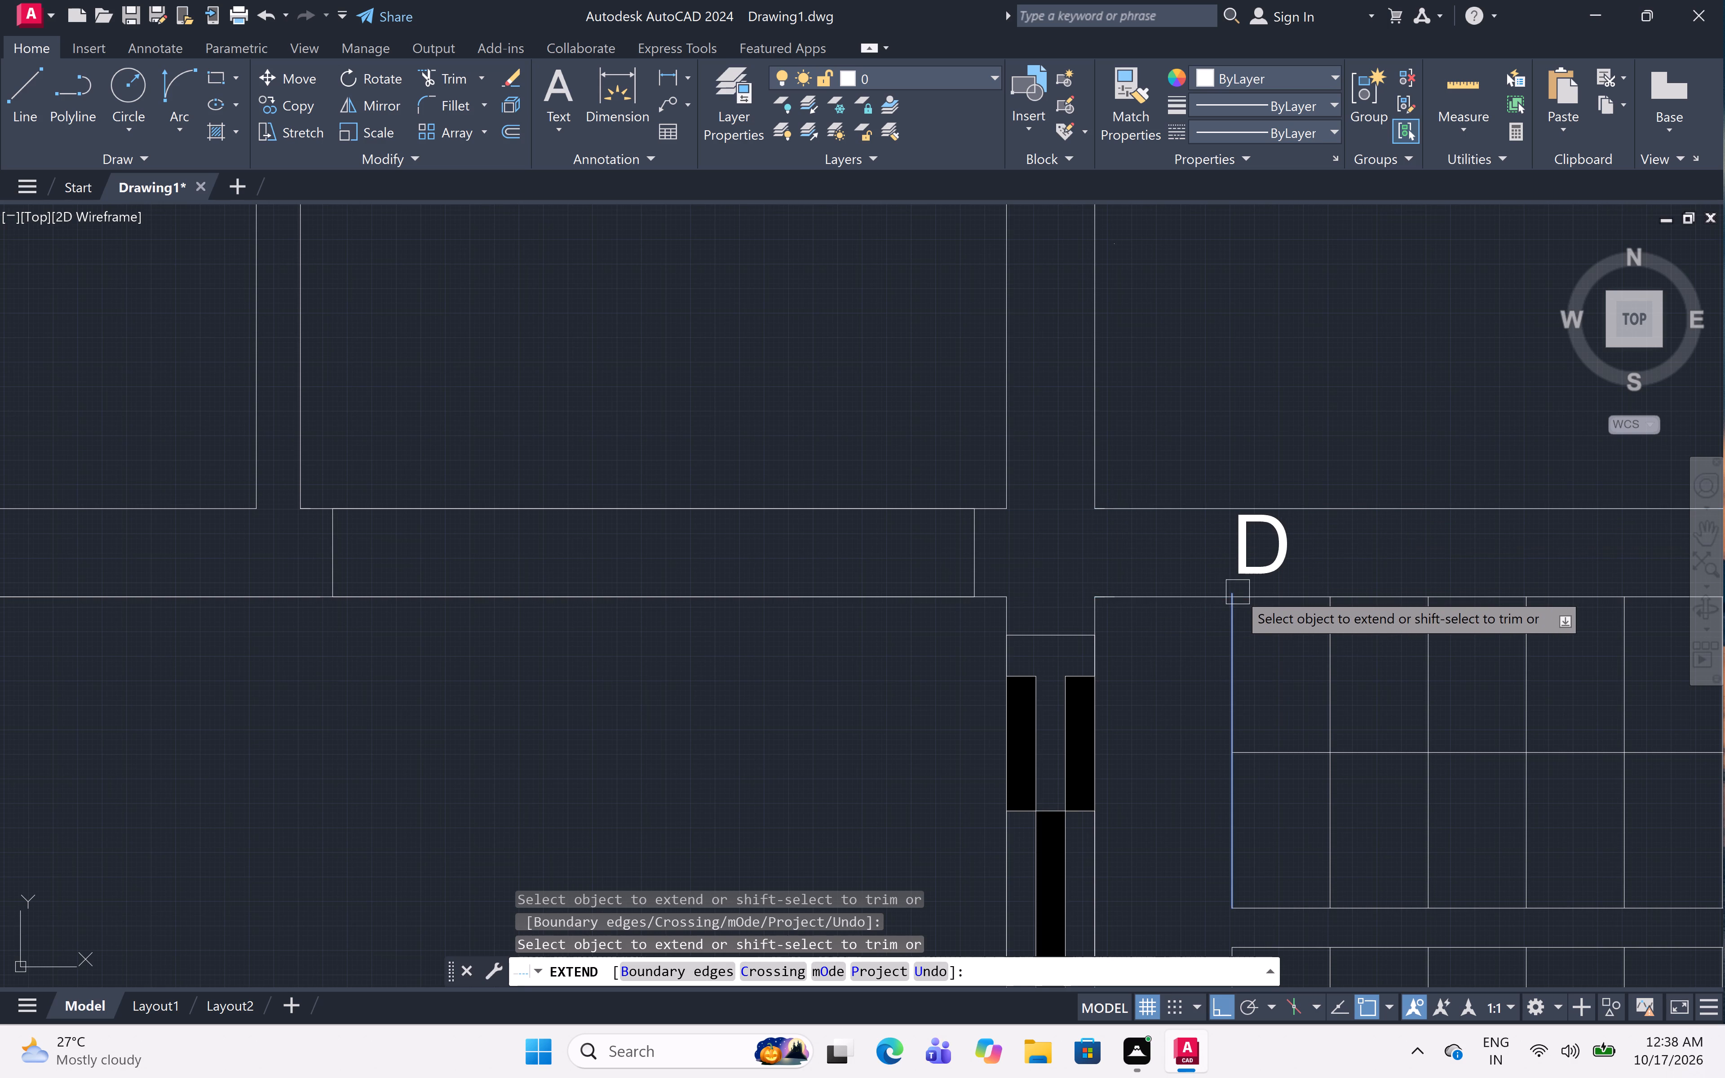
key("Escape")
Delete the D label at the former KITCHEN & DINING door above the staircase.
left_click(1248, 568)
key("Delete")
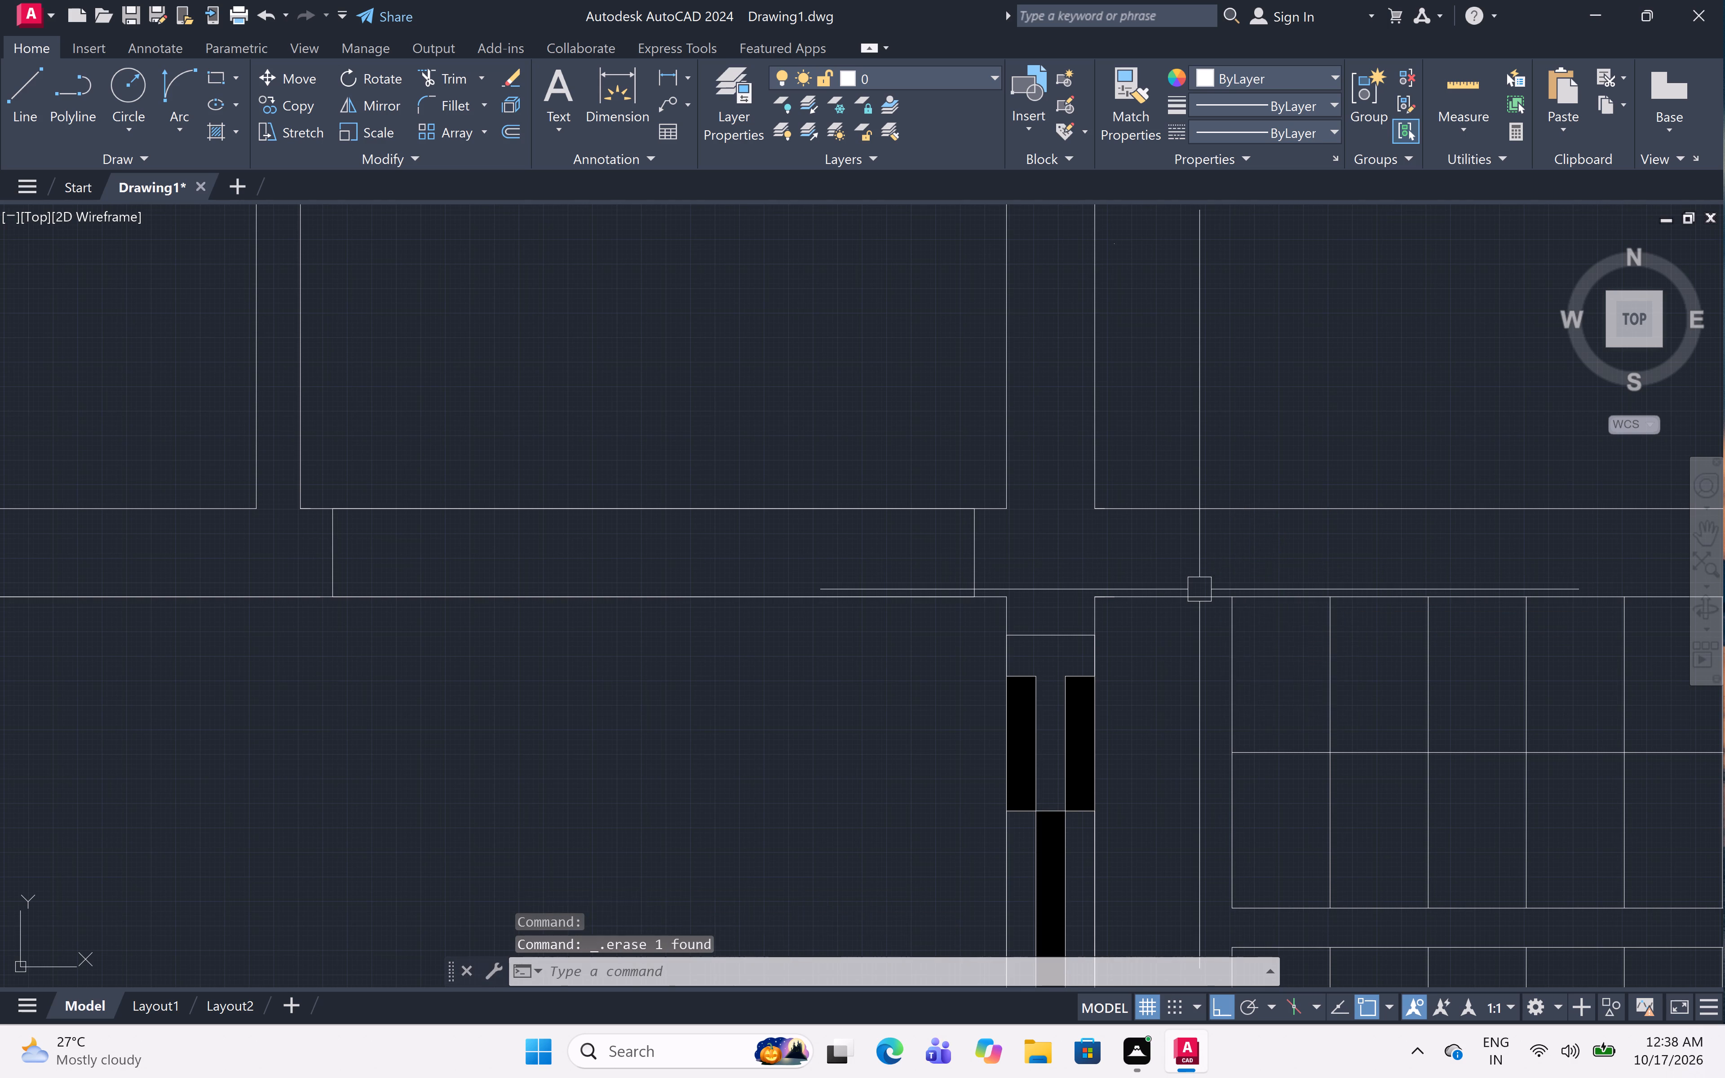
Trim away the swing arc, leaf lines and both jamb lines of the 14'X16' MASTER BED door beside the HALL in the copied plan.
scroll(1199, 589, "down", 3)
scroll(1062, 636, "down", 1)
middle_click_drag(1062, 635, 1079, 683)
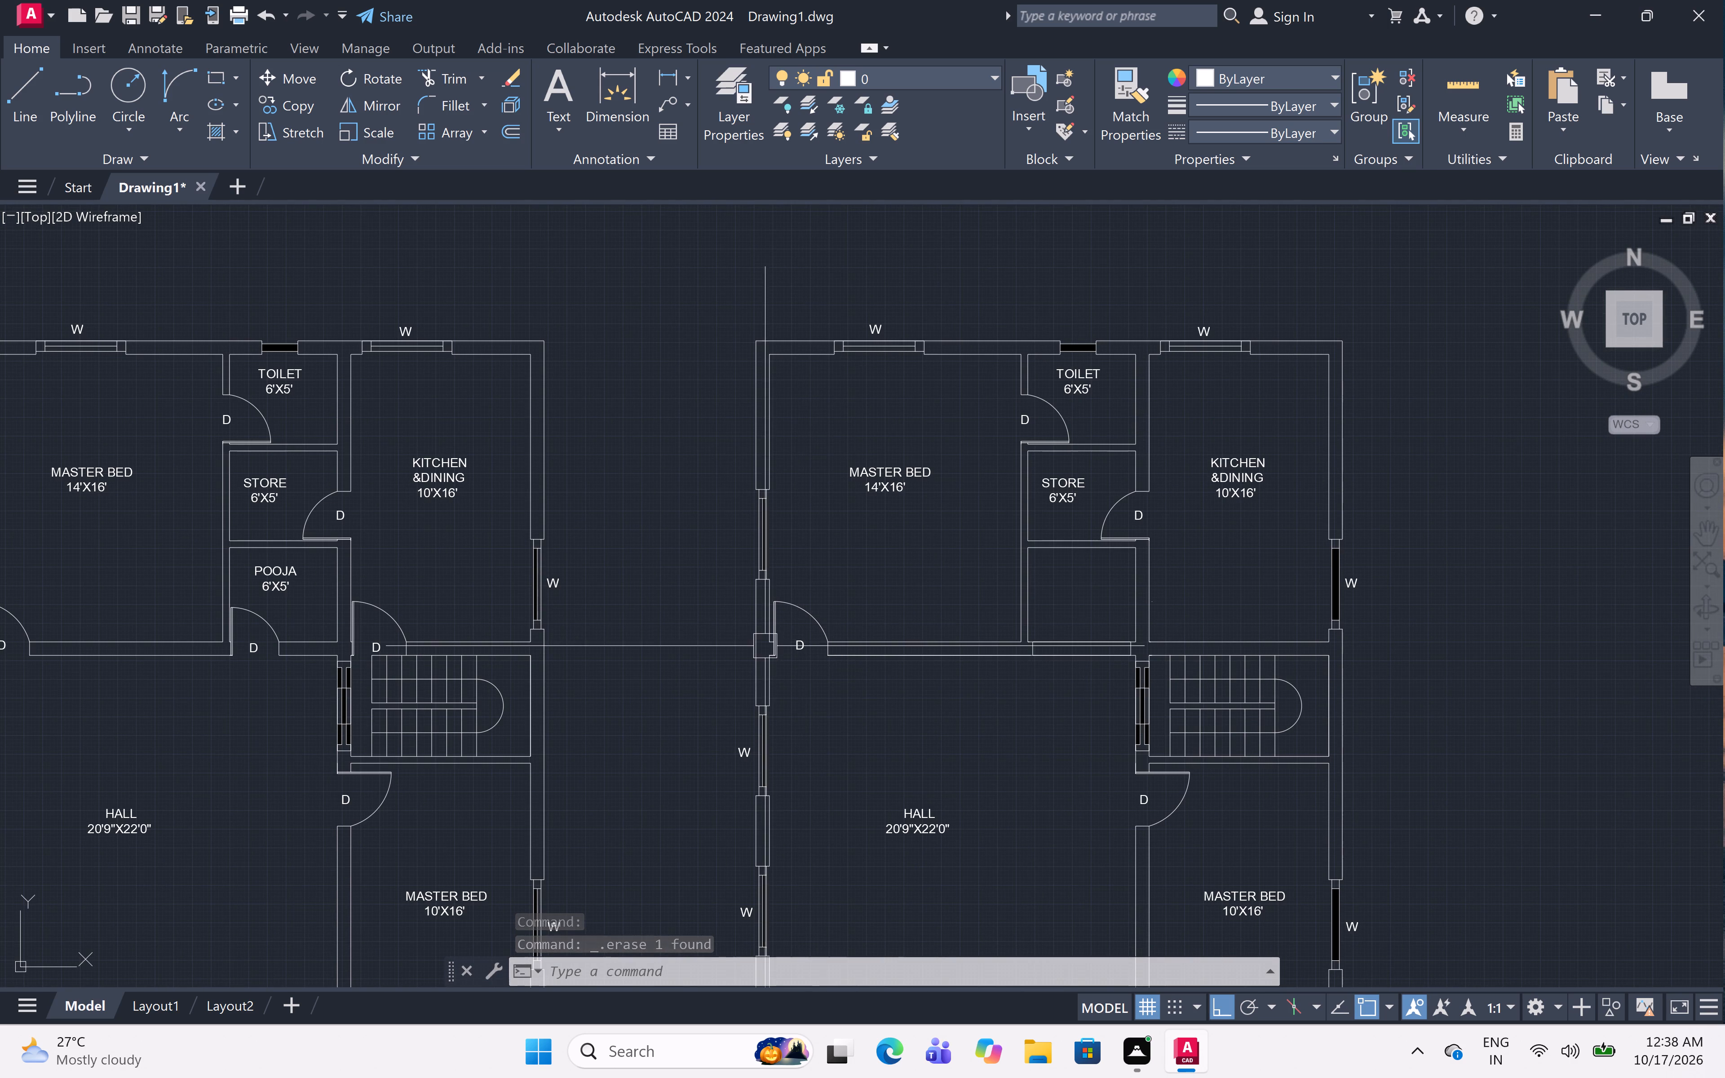
scroll(775, 640, "up", 5)
type("TR")
key("space")
left_click(773, 570)
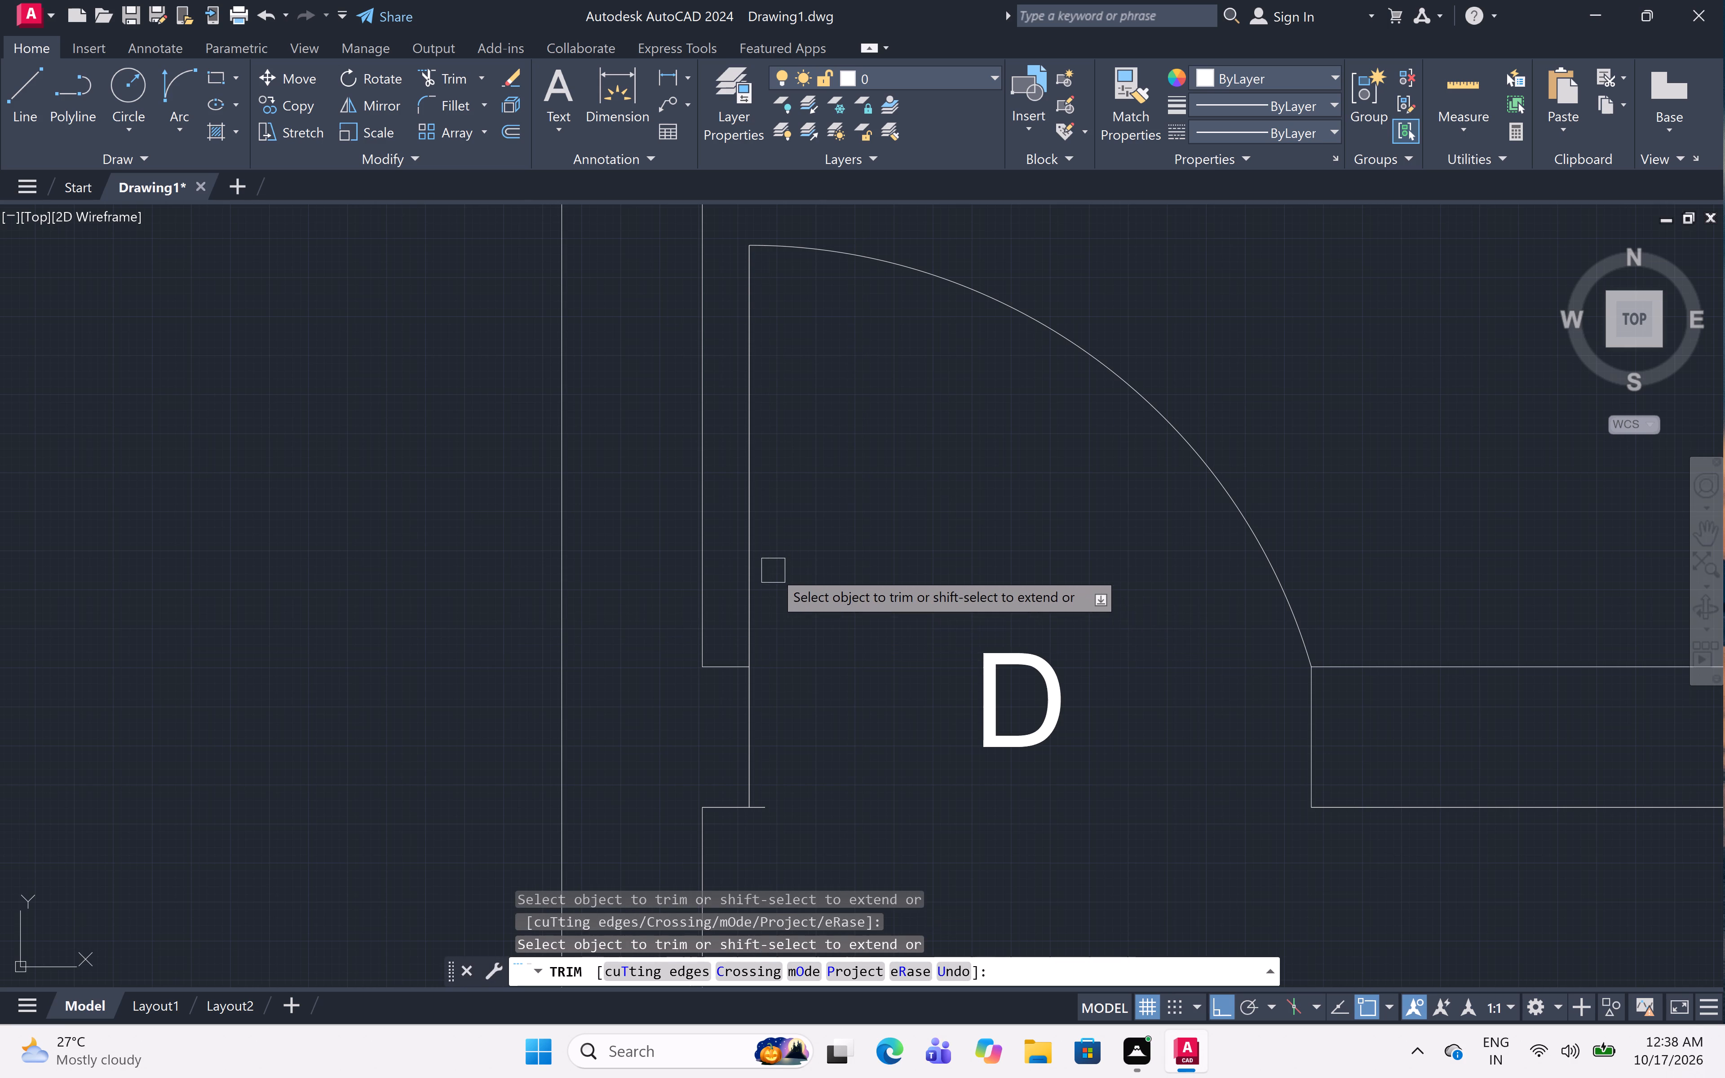
left_click(756, 565)
left_click(749, 548)
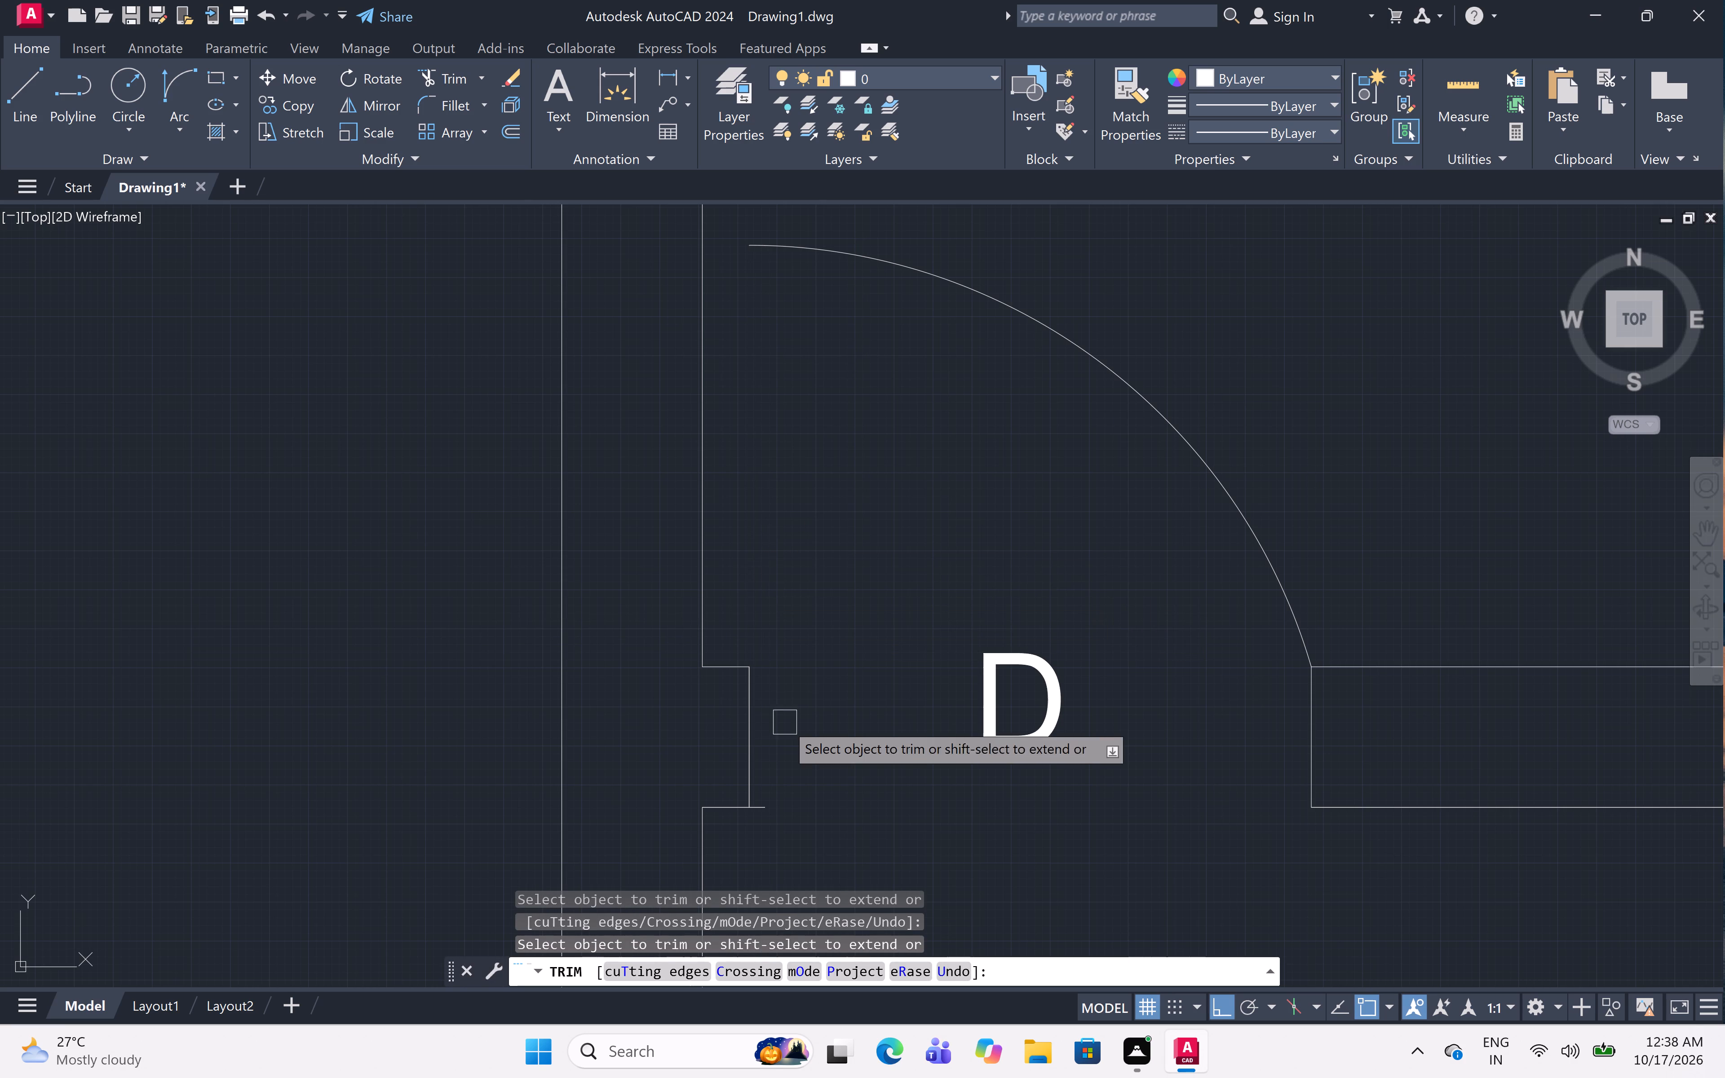
left_click(757, 734)
left_click(744, 722)
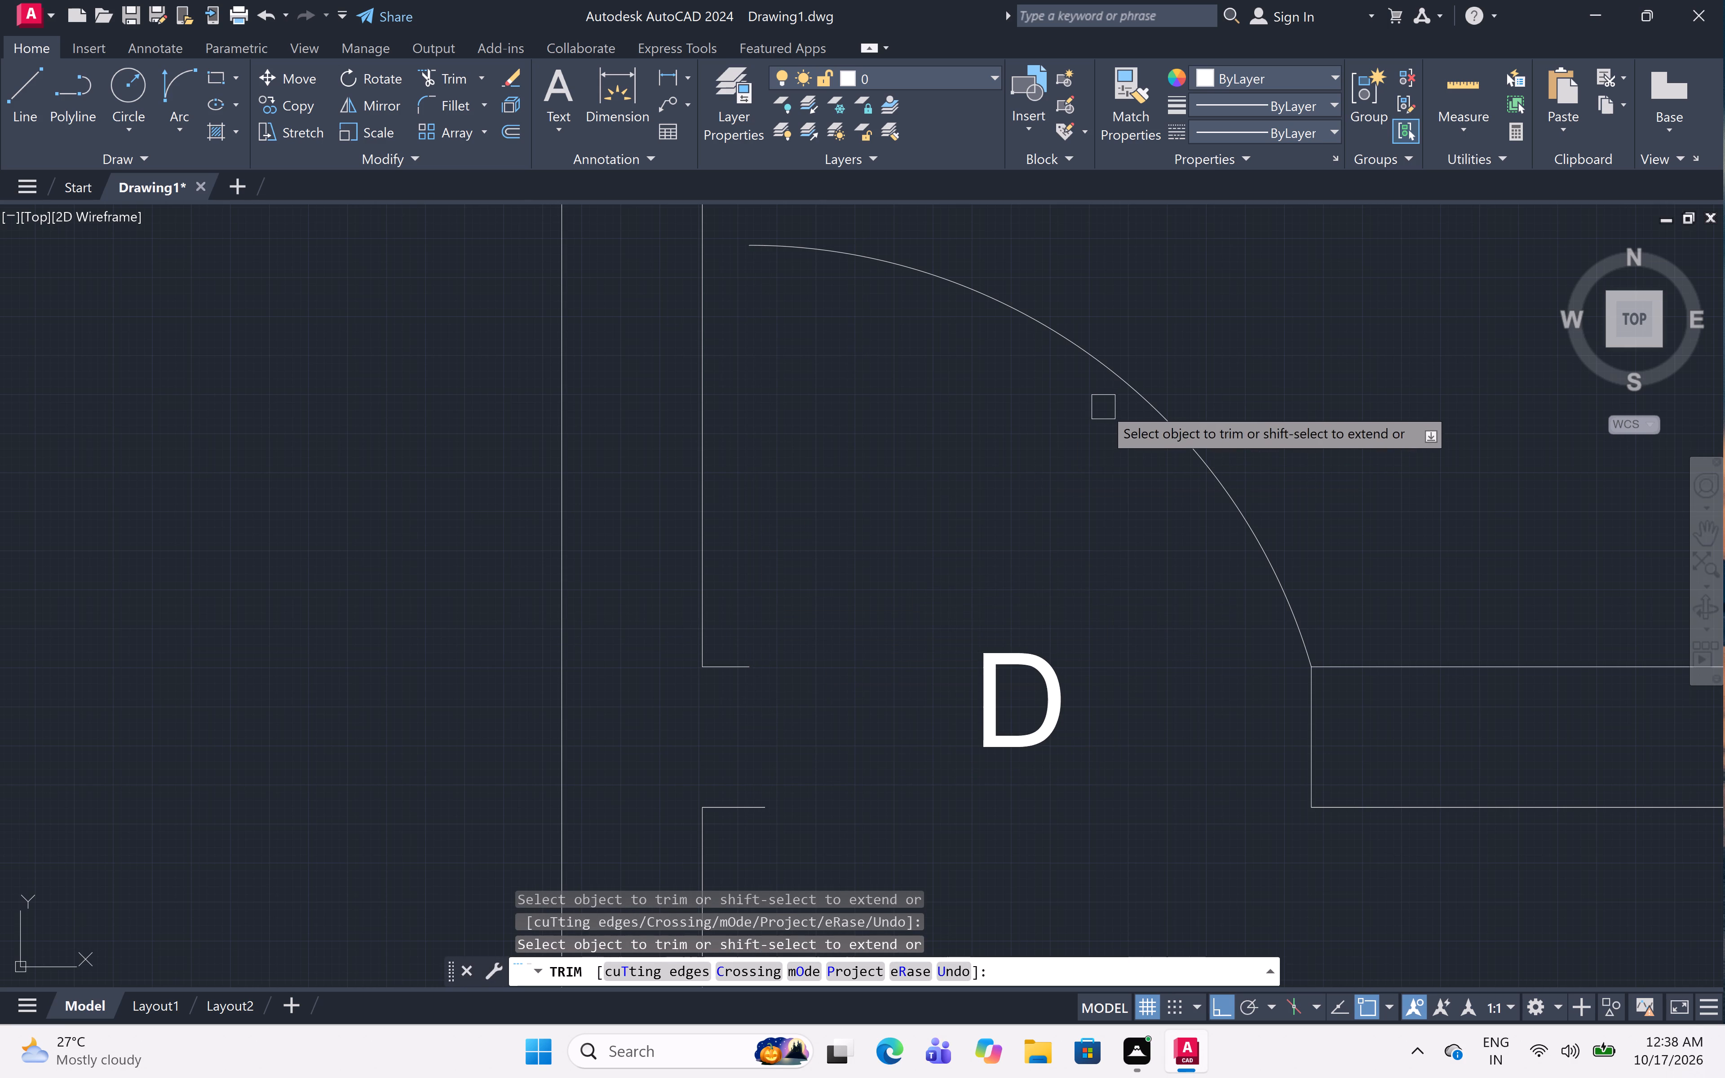
left_click(1104, 405)
left_click(1195, 361)
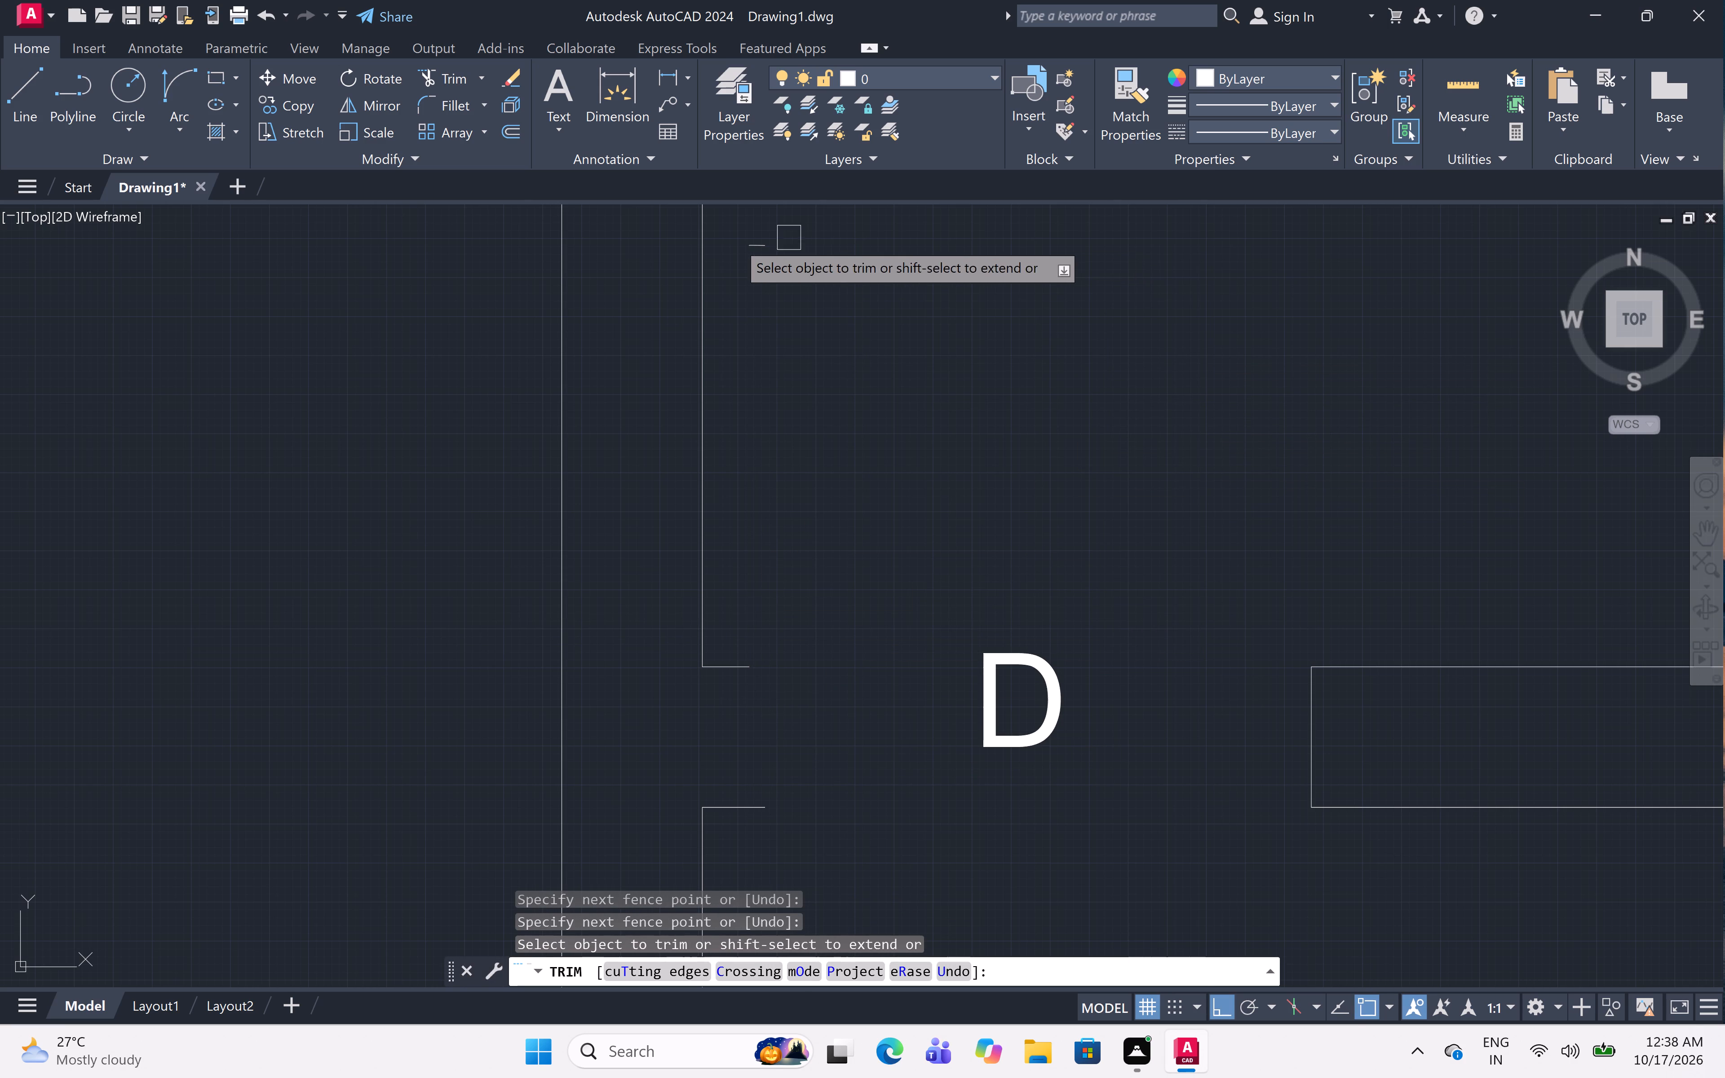
left_click(749, 242)
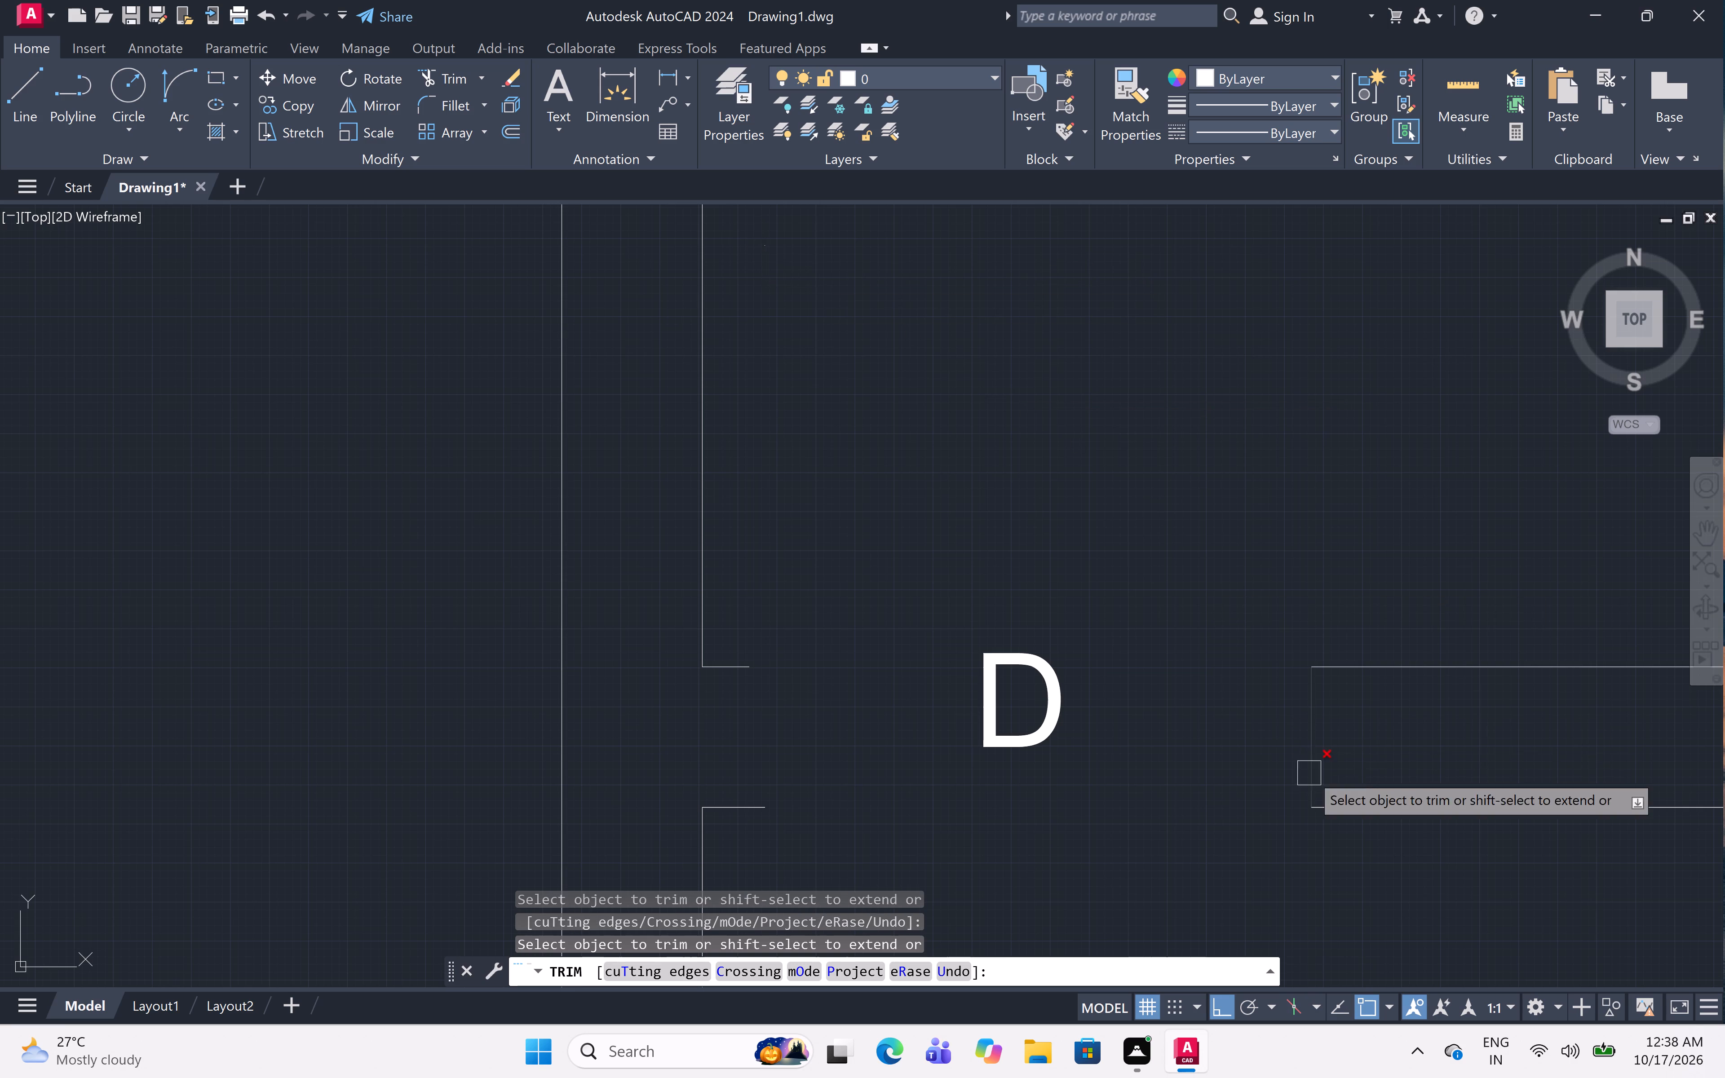
left_click(1320, 729)
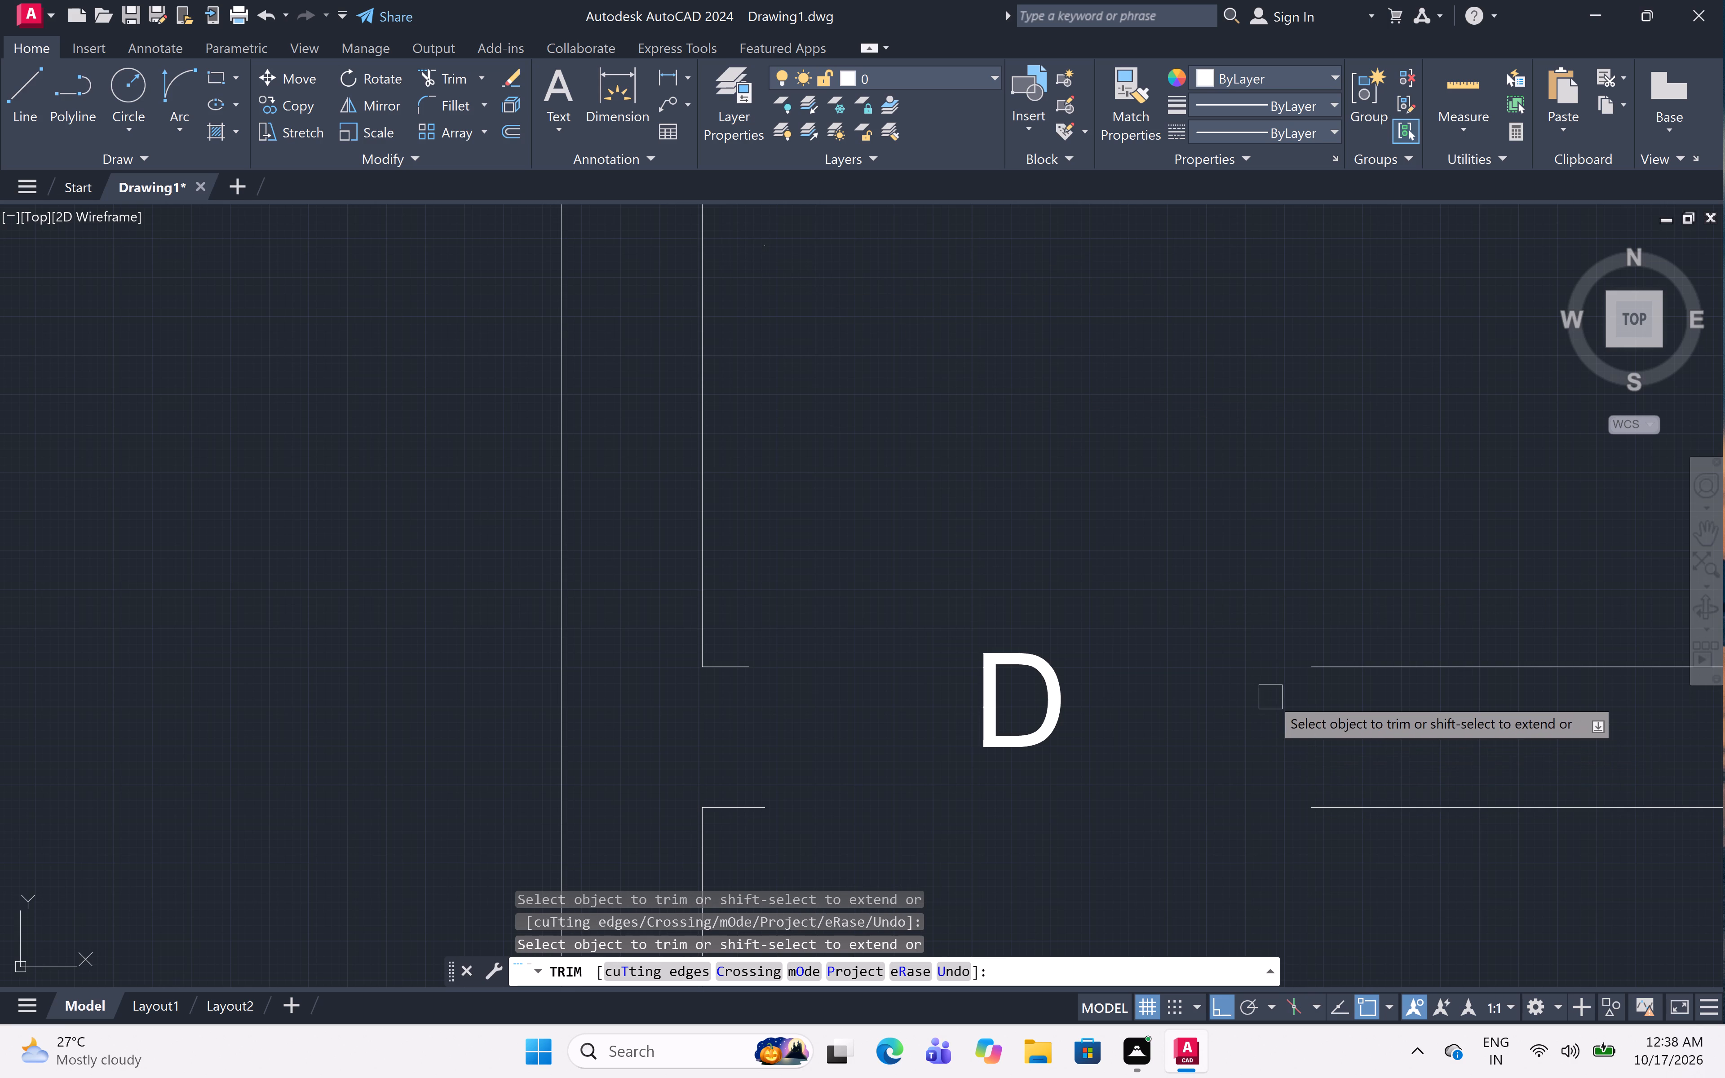
key("Escape")
Delete the D label at the former 14'X16' MASTER BED door.
left_click(1058, 694)
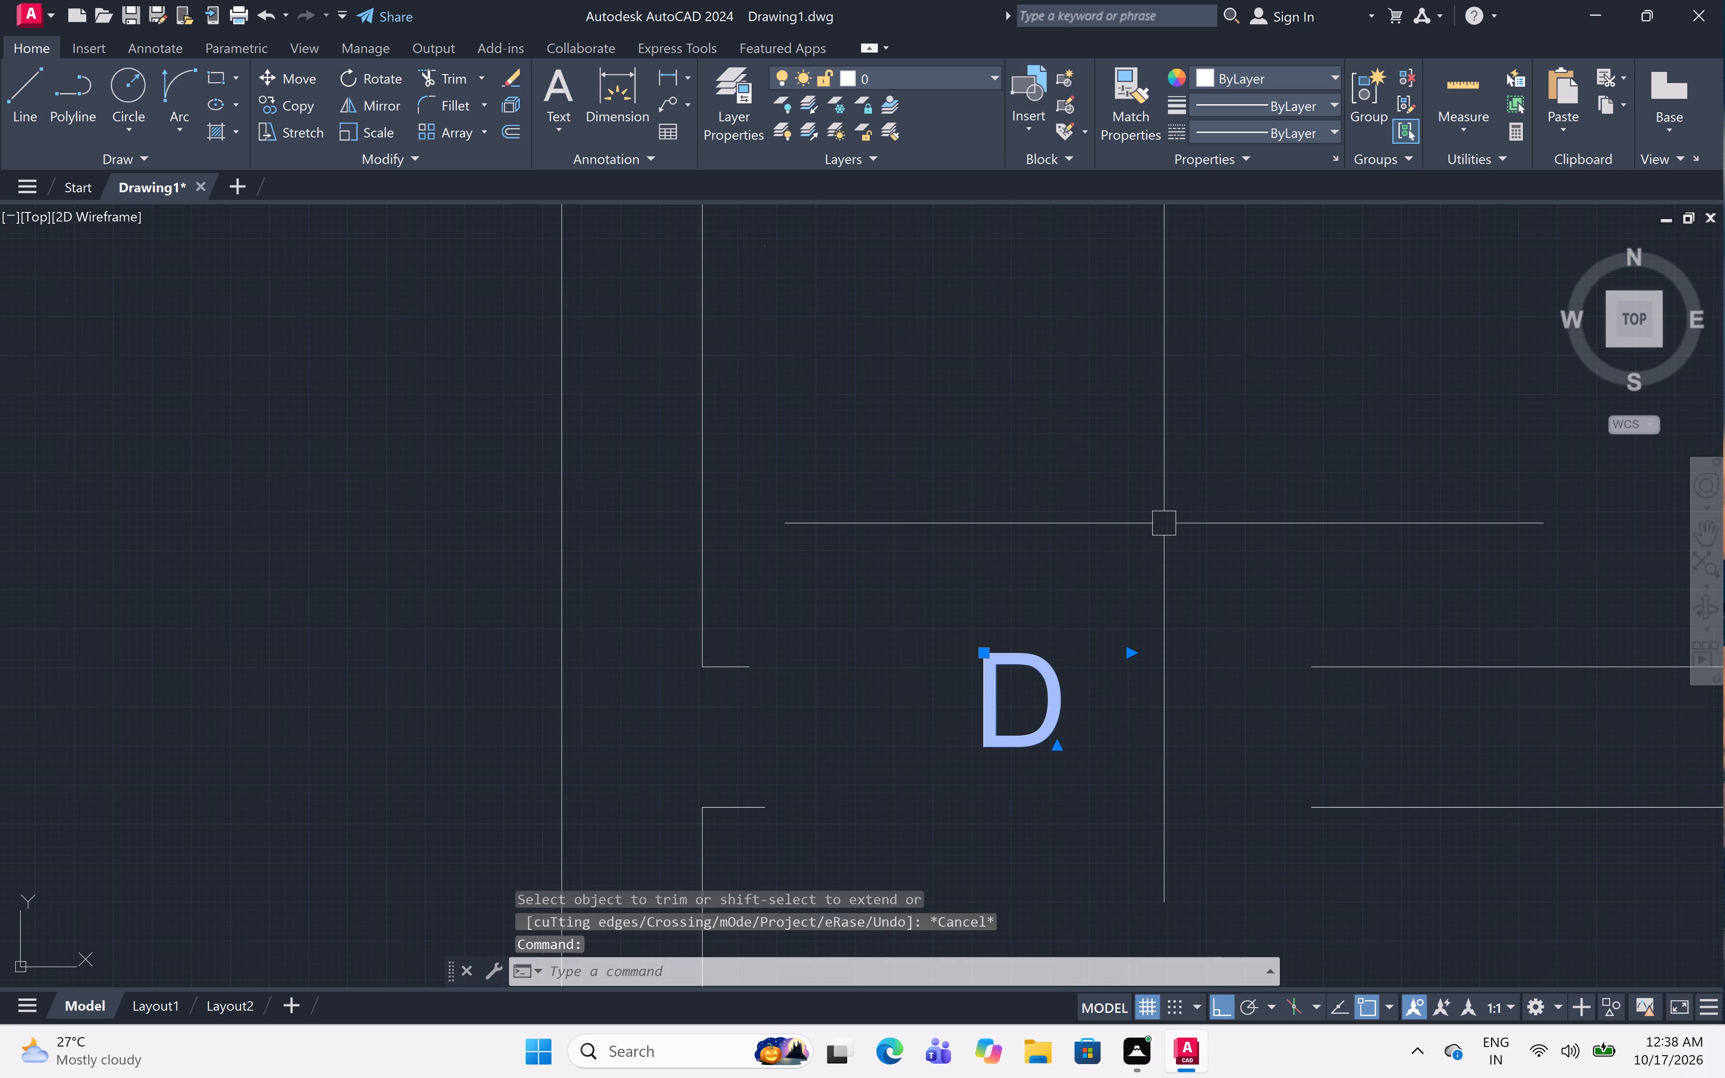
key("Delete")
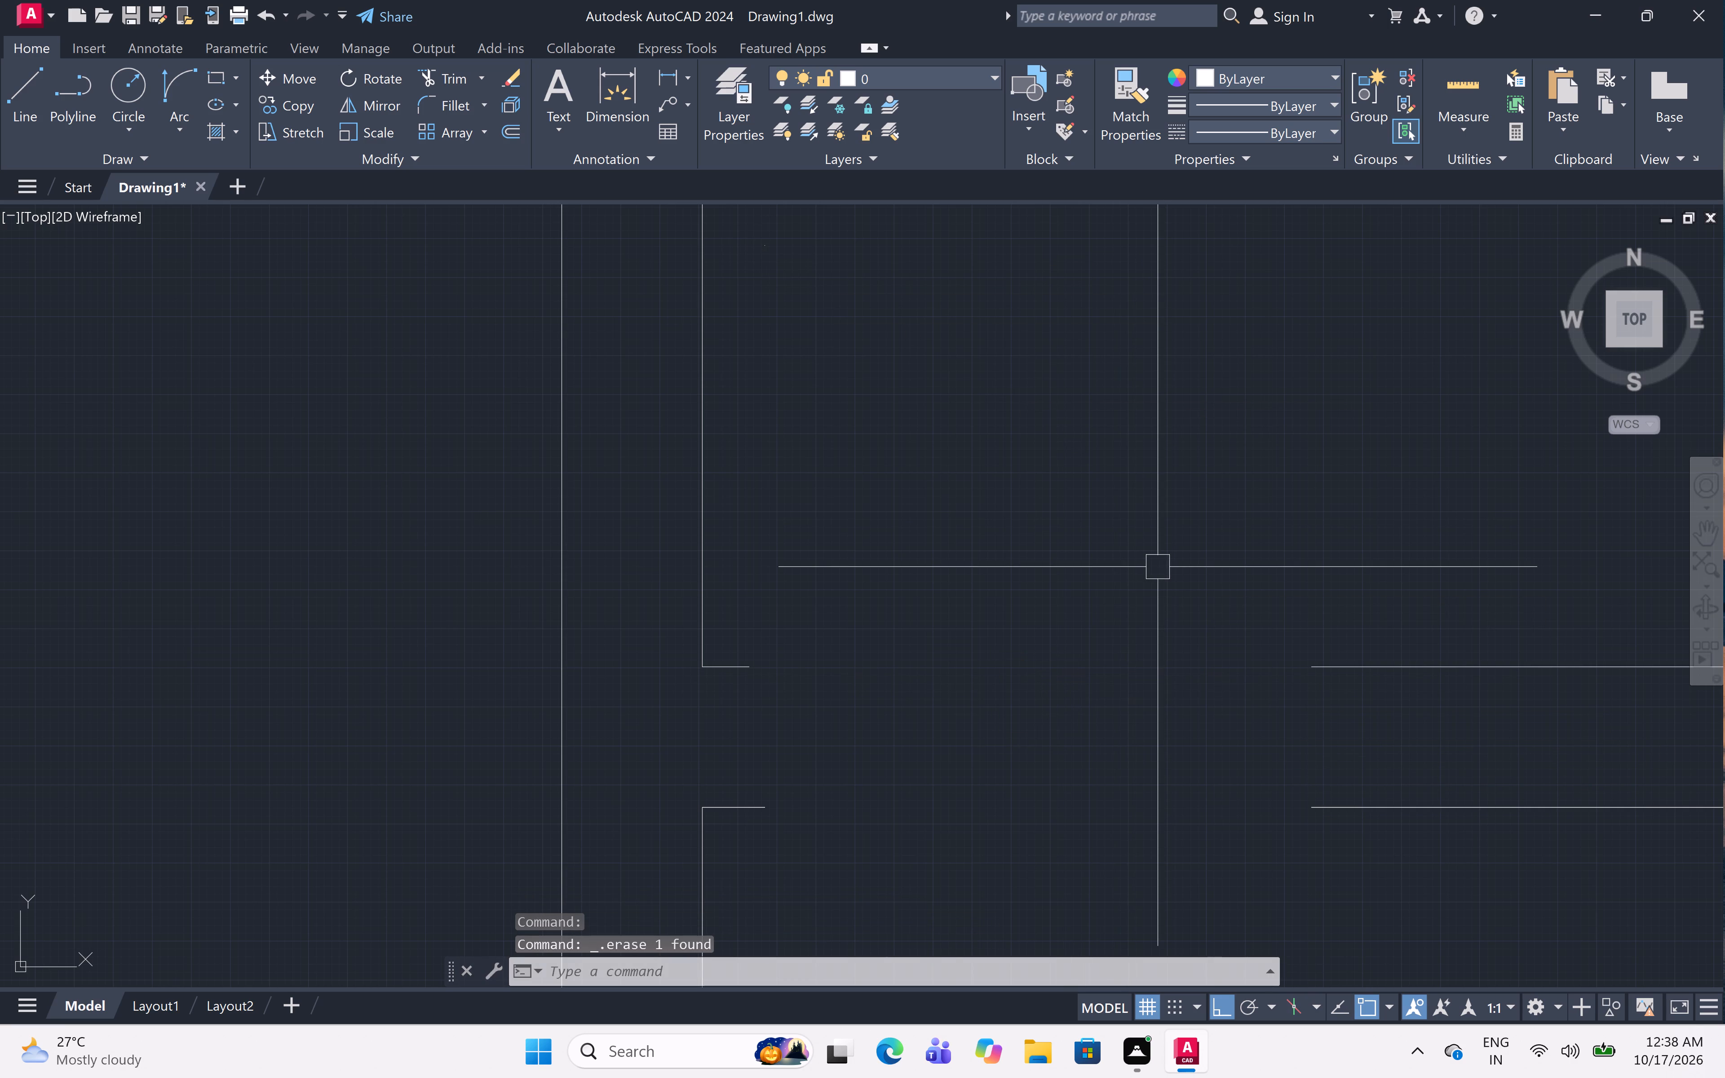
Extend both wall lines westward across the former 14'X16' MASTER BED door opening to close it.
type("EX")
key("space")
left_click(1401, 677)
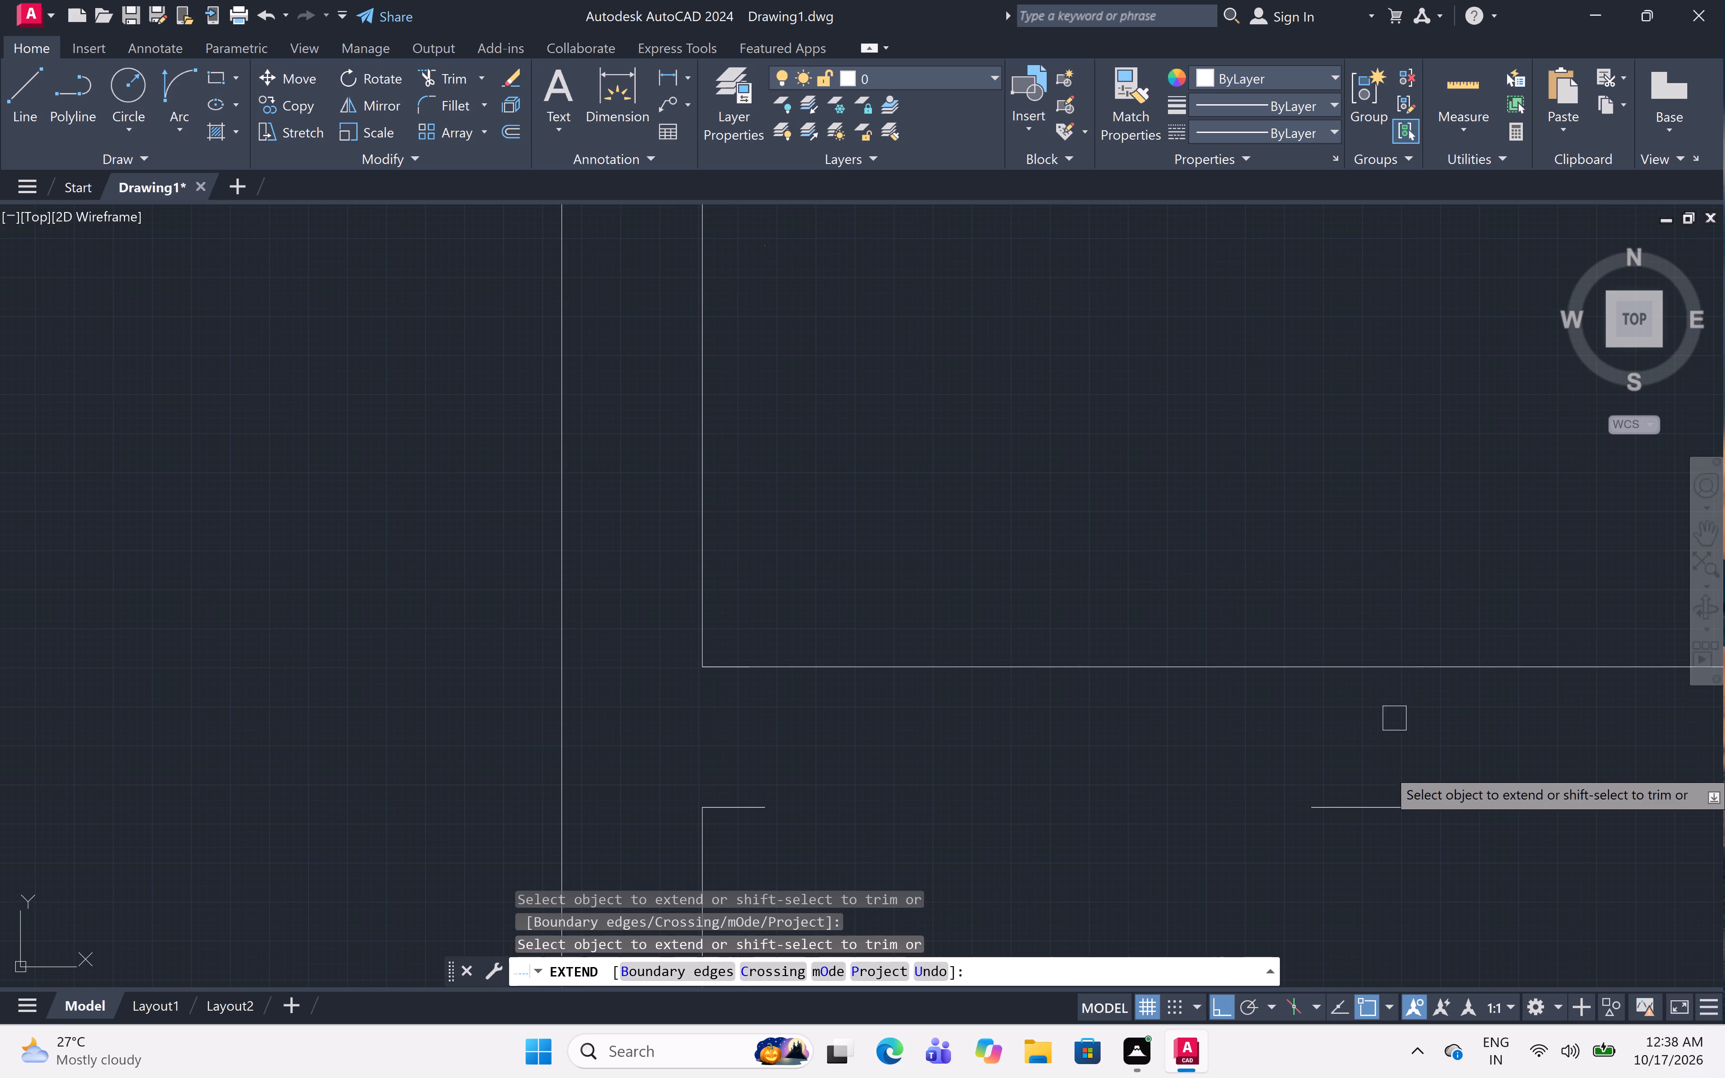
left_click(1387, 804)
scroll(1233, 481, "down", 3)
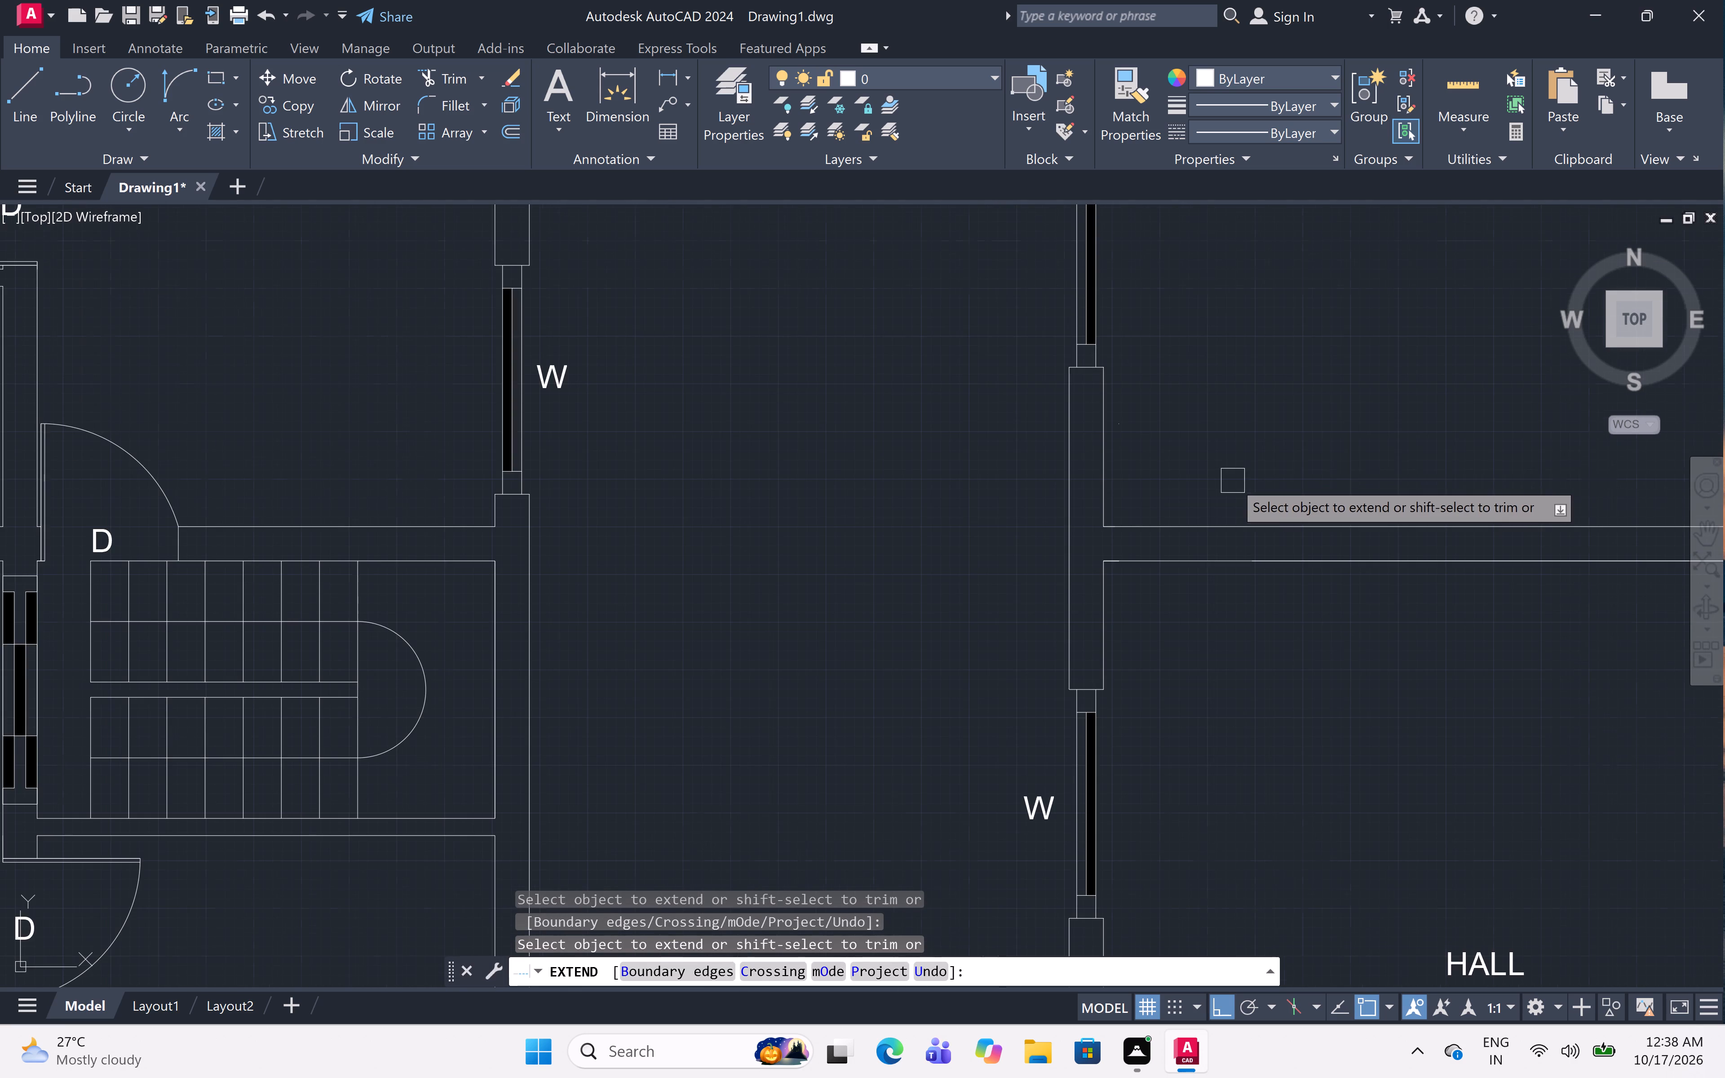
middle_click_drag(1273, 454, 1235, 480)
scroll(1090, 585, "up", 3)
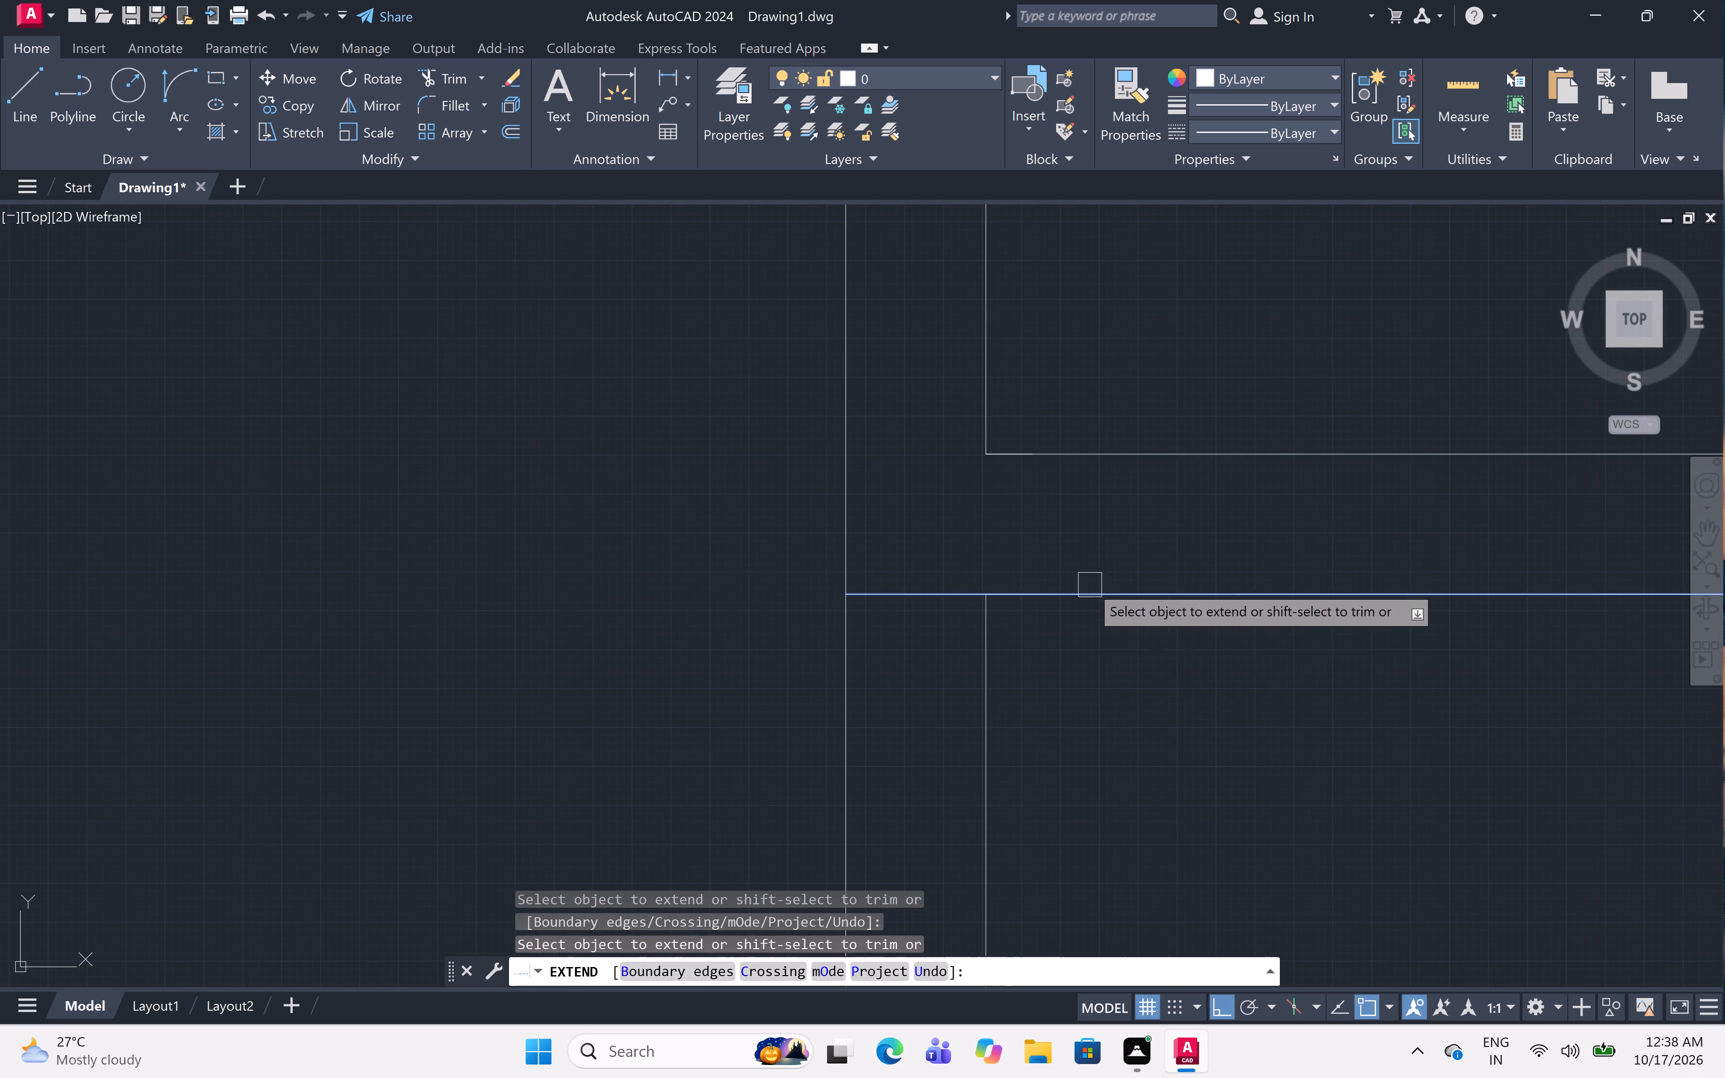
key("Escape")
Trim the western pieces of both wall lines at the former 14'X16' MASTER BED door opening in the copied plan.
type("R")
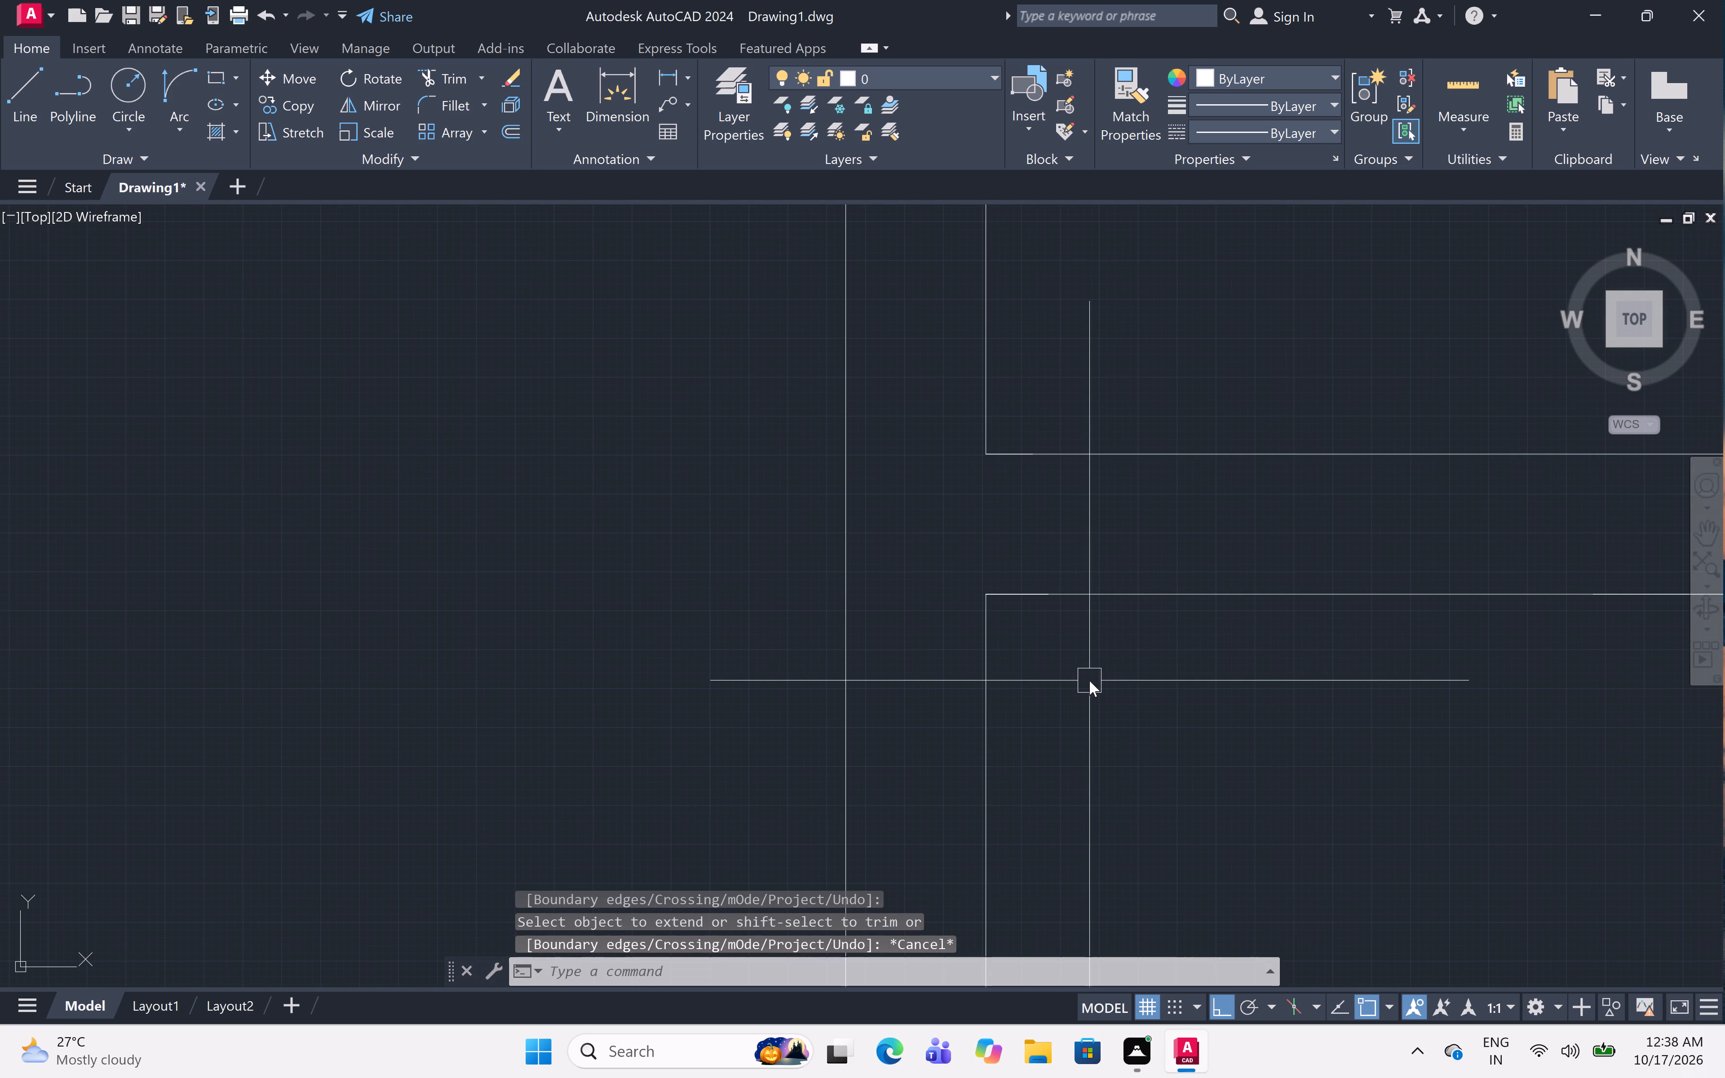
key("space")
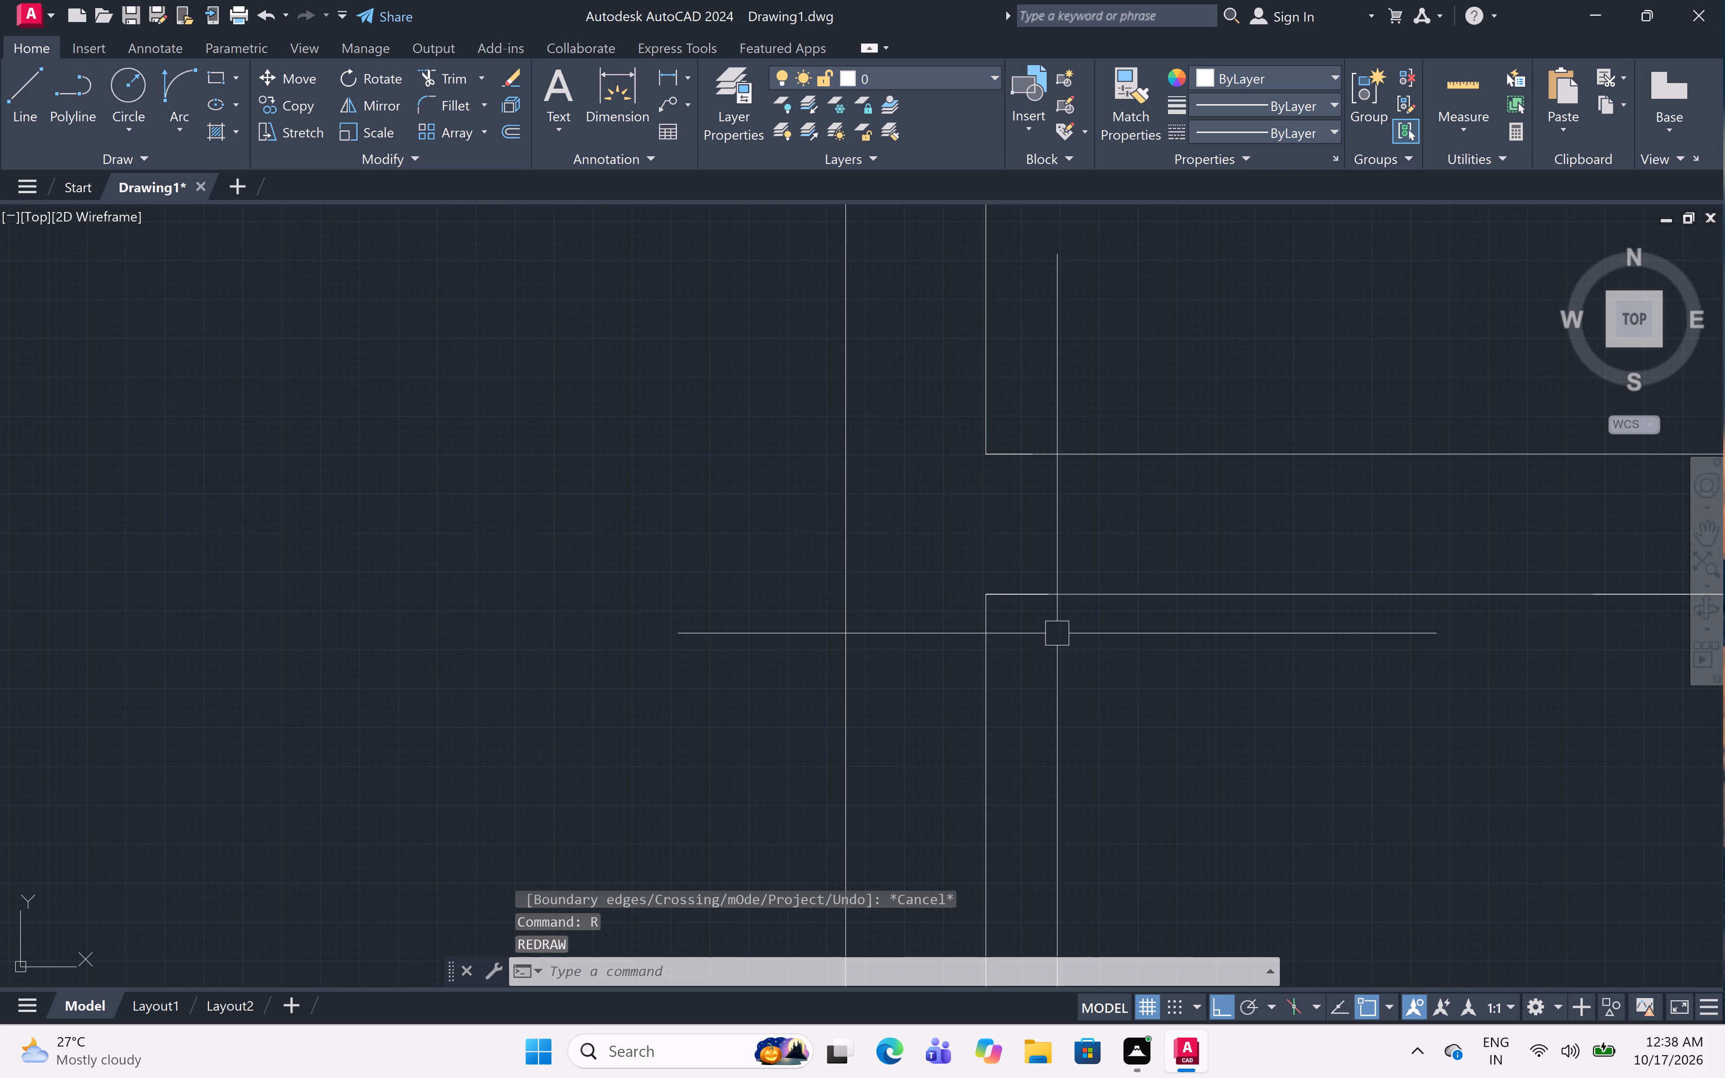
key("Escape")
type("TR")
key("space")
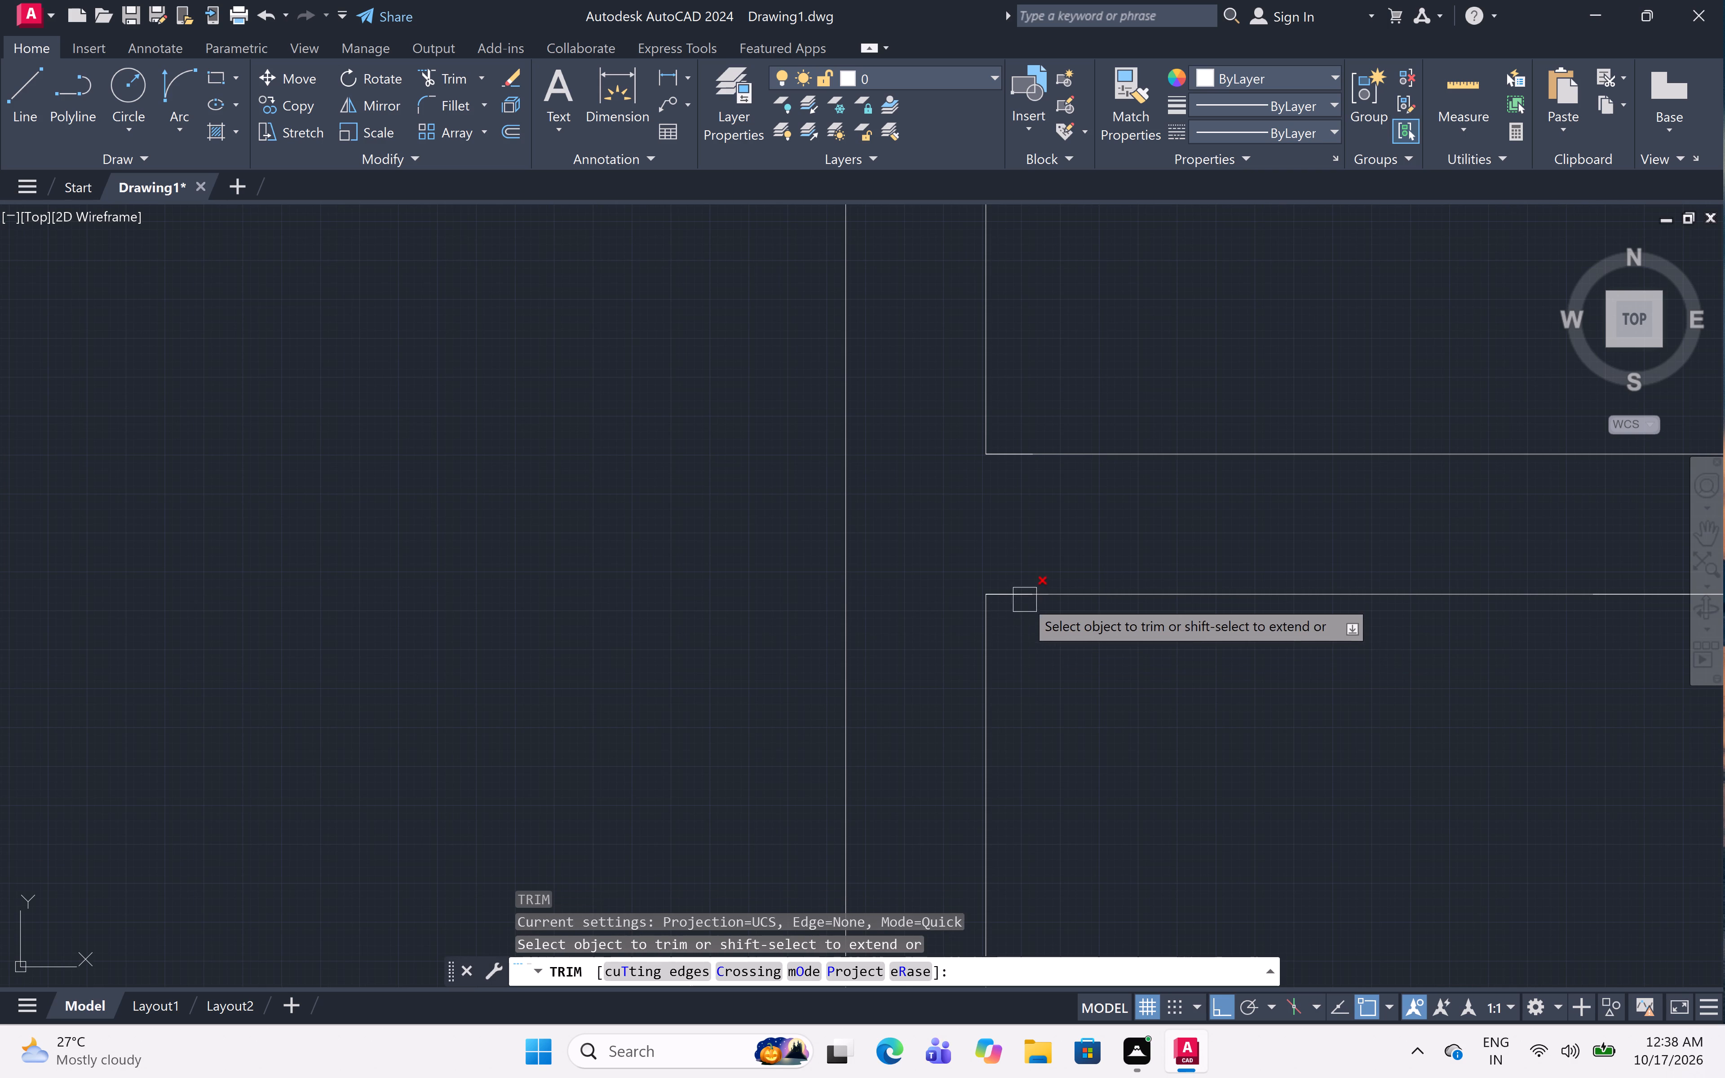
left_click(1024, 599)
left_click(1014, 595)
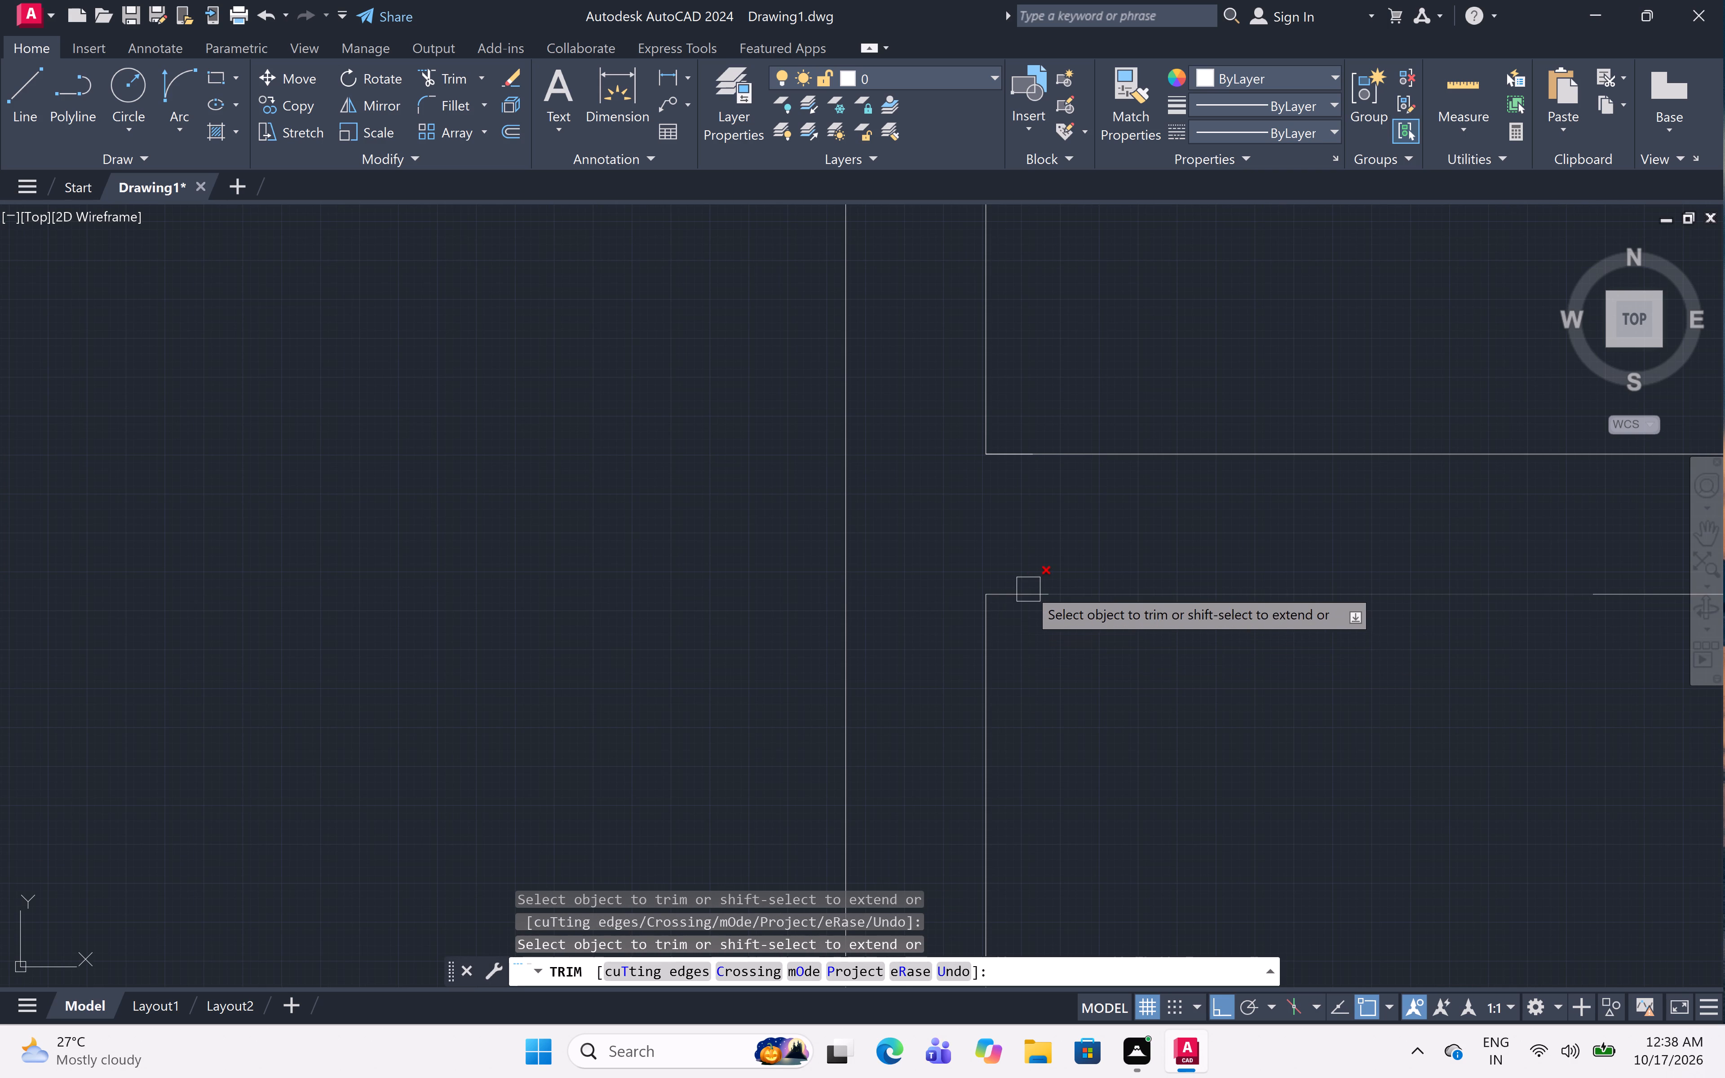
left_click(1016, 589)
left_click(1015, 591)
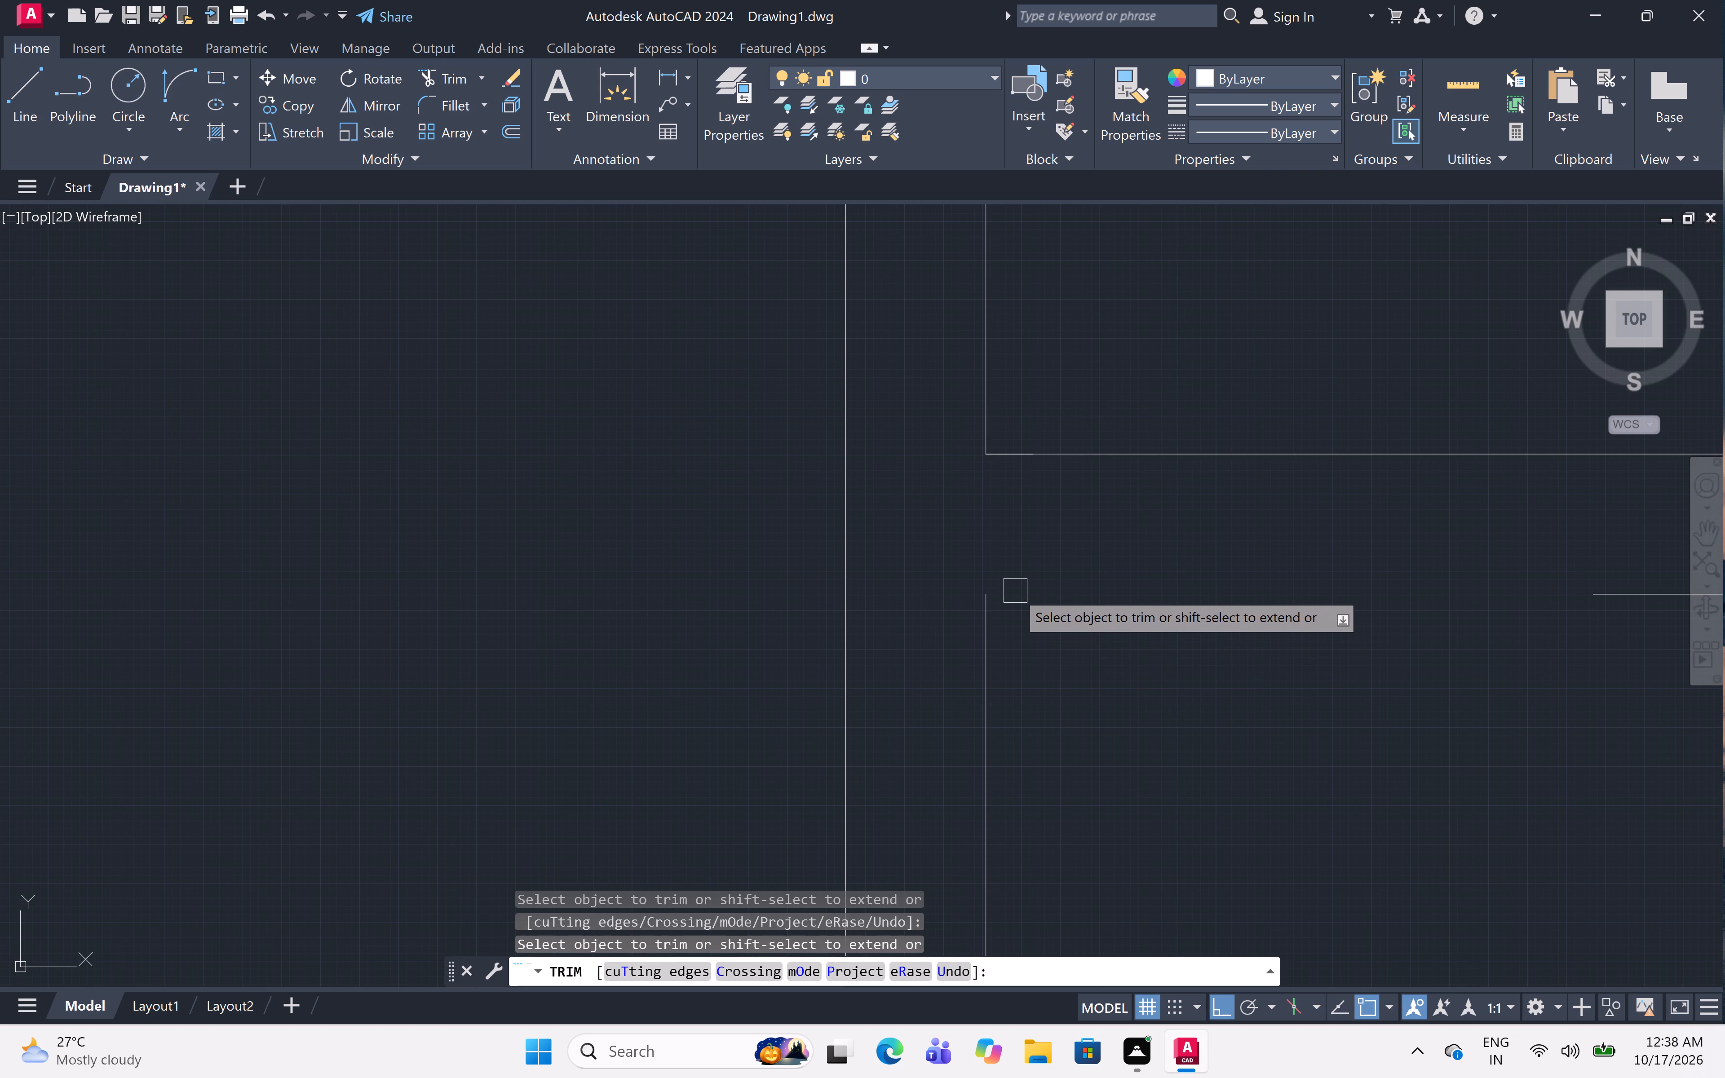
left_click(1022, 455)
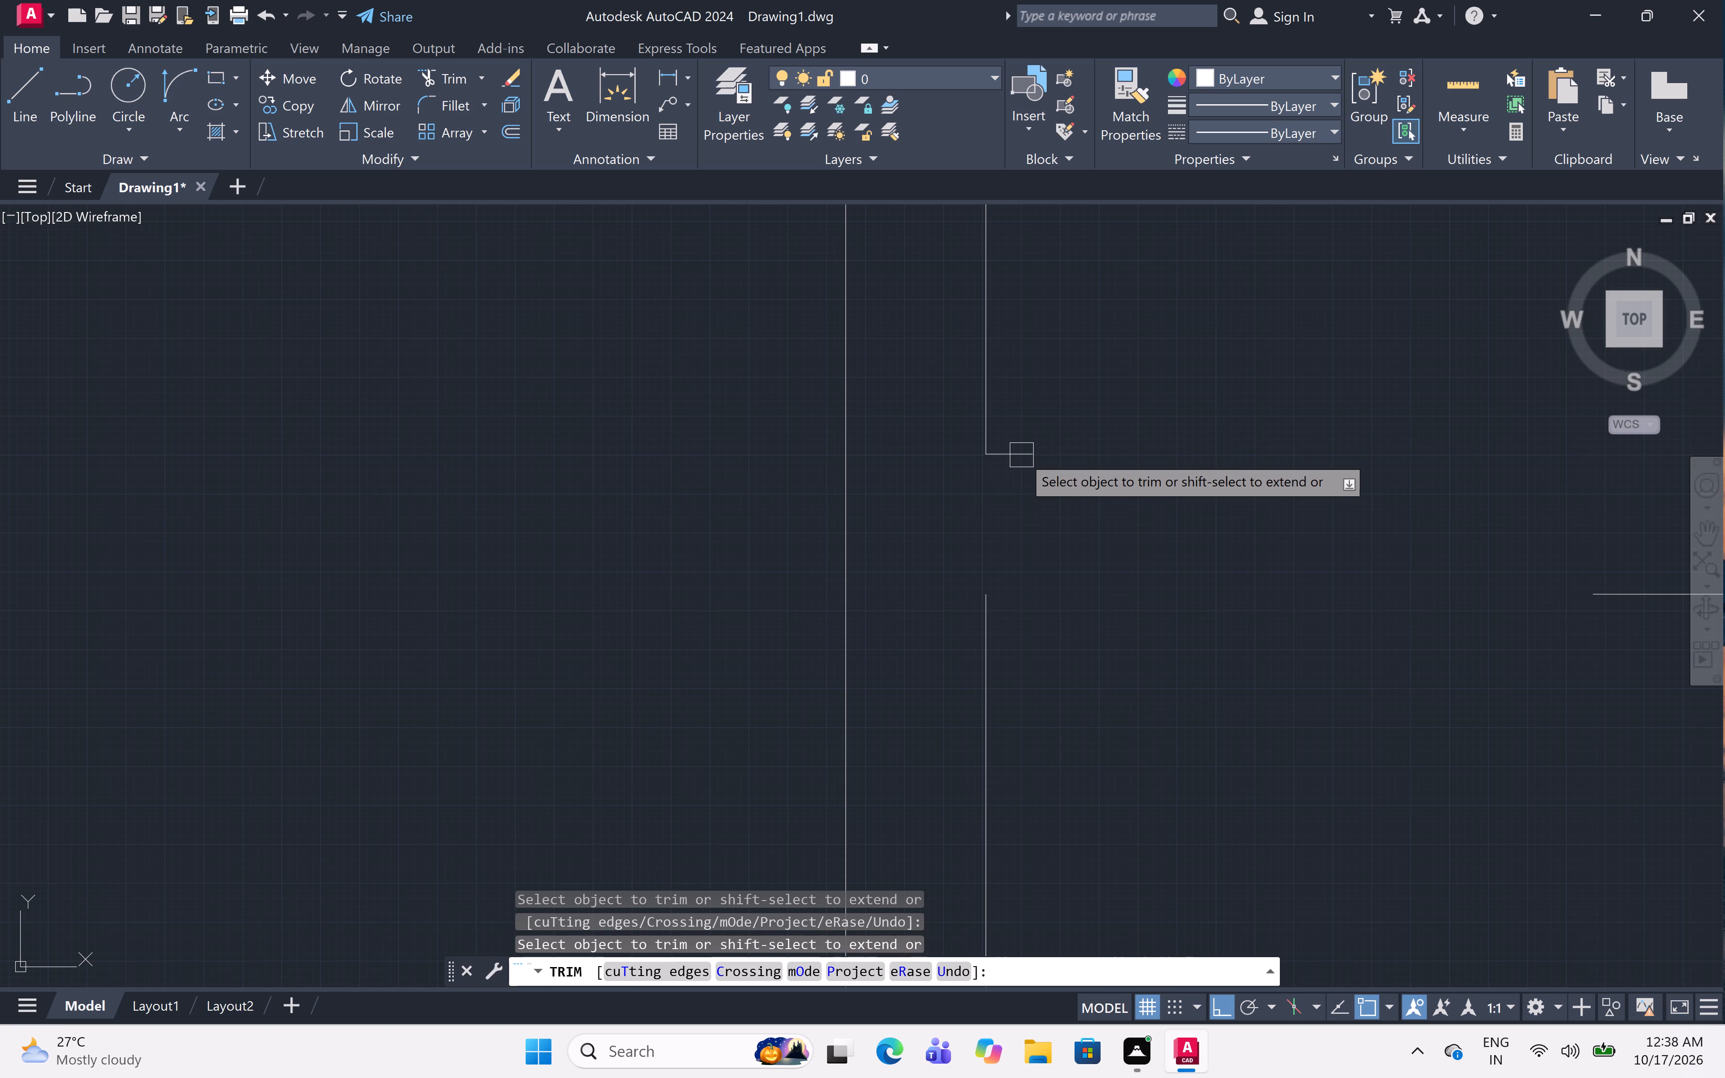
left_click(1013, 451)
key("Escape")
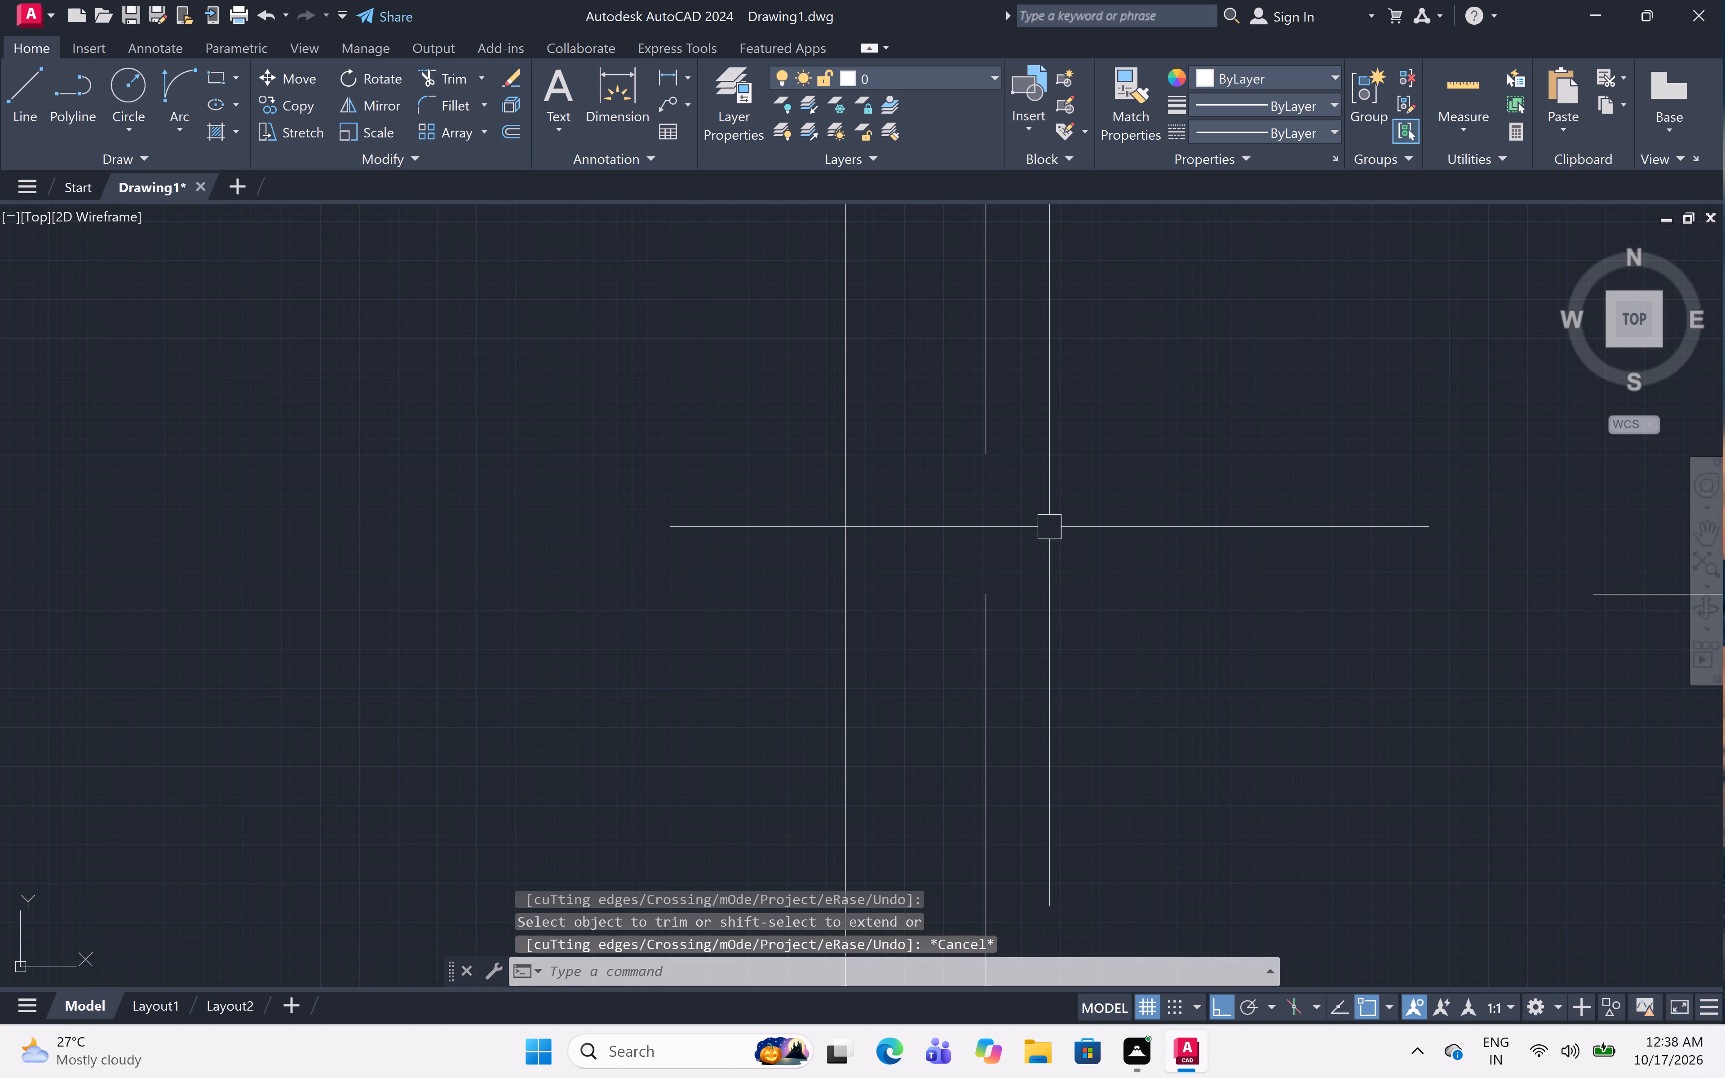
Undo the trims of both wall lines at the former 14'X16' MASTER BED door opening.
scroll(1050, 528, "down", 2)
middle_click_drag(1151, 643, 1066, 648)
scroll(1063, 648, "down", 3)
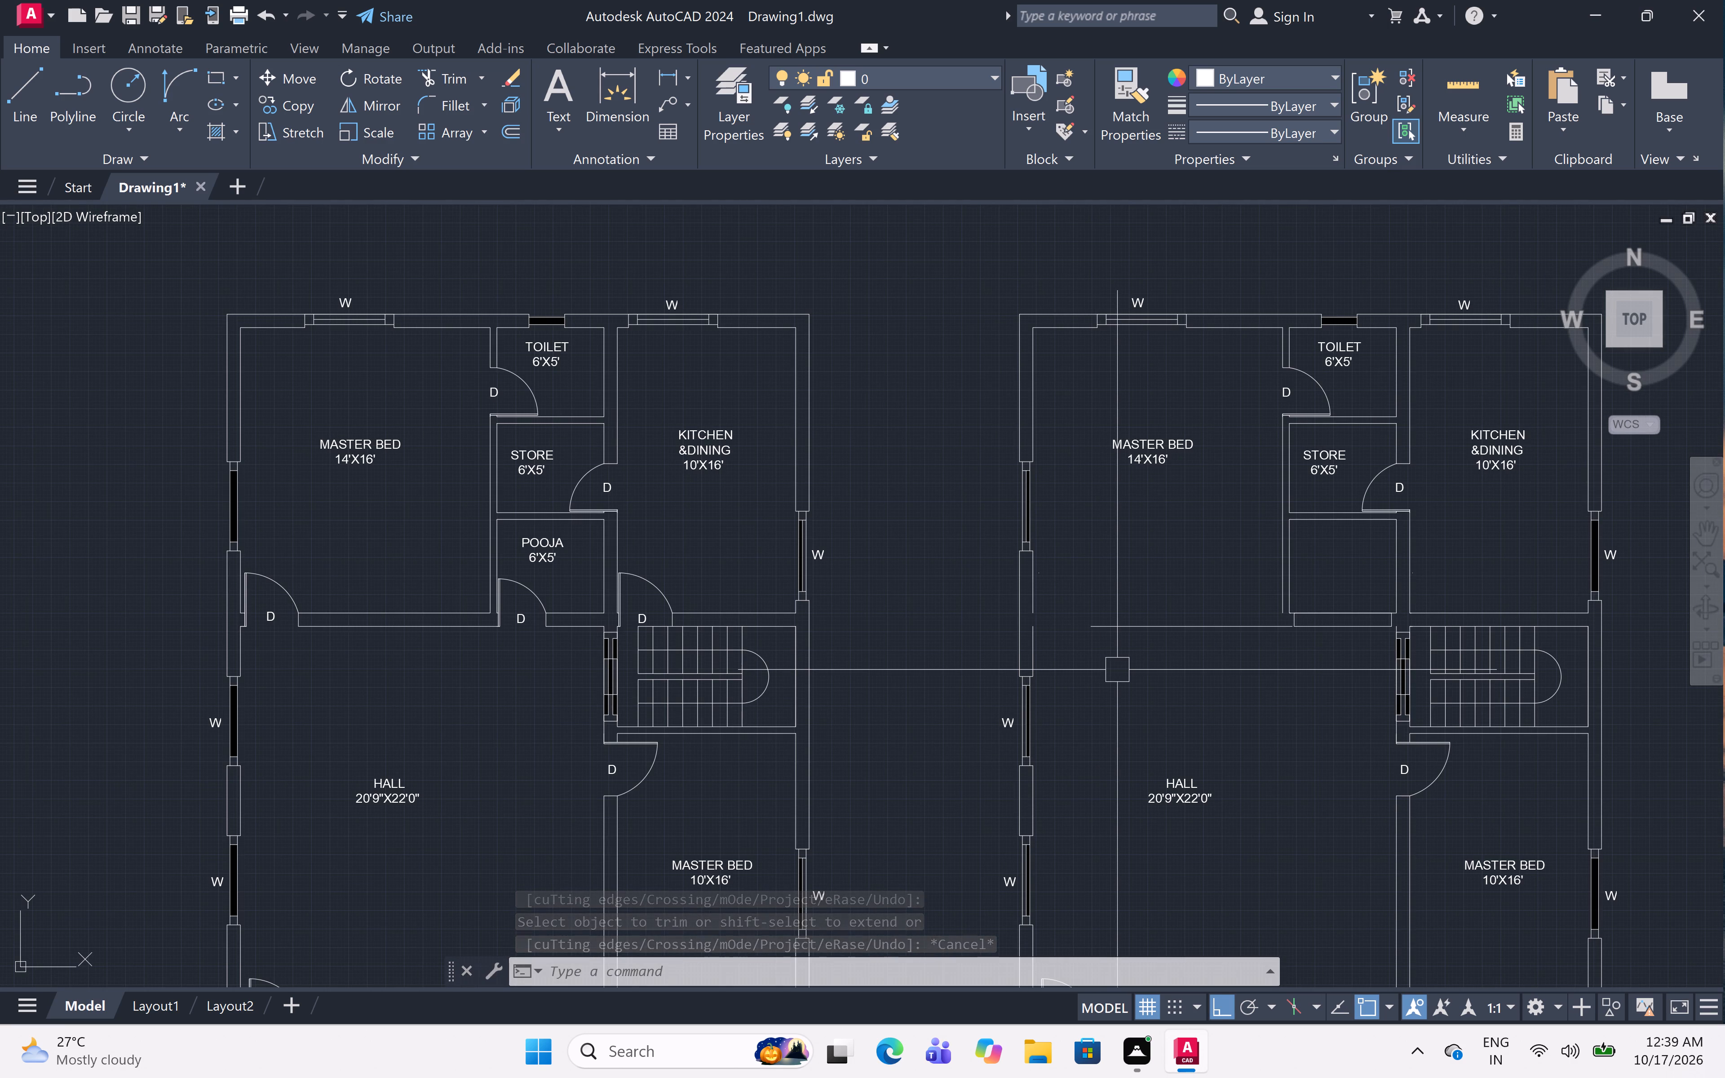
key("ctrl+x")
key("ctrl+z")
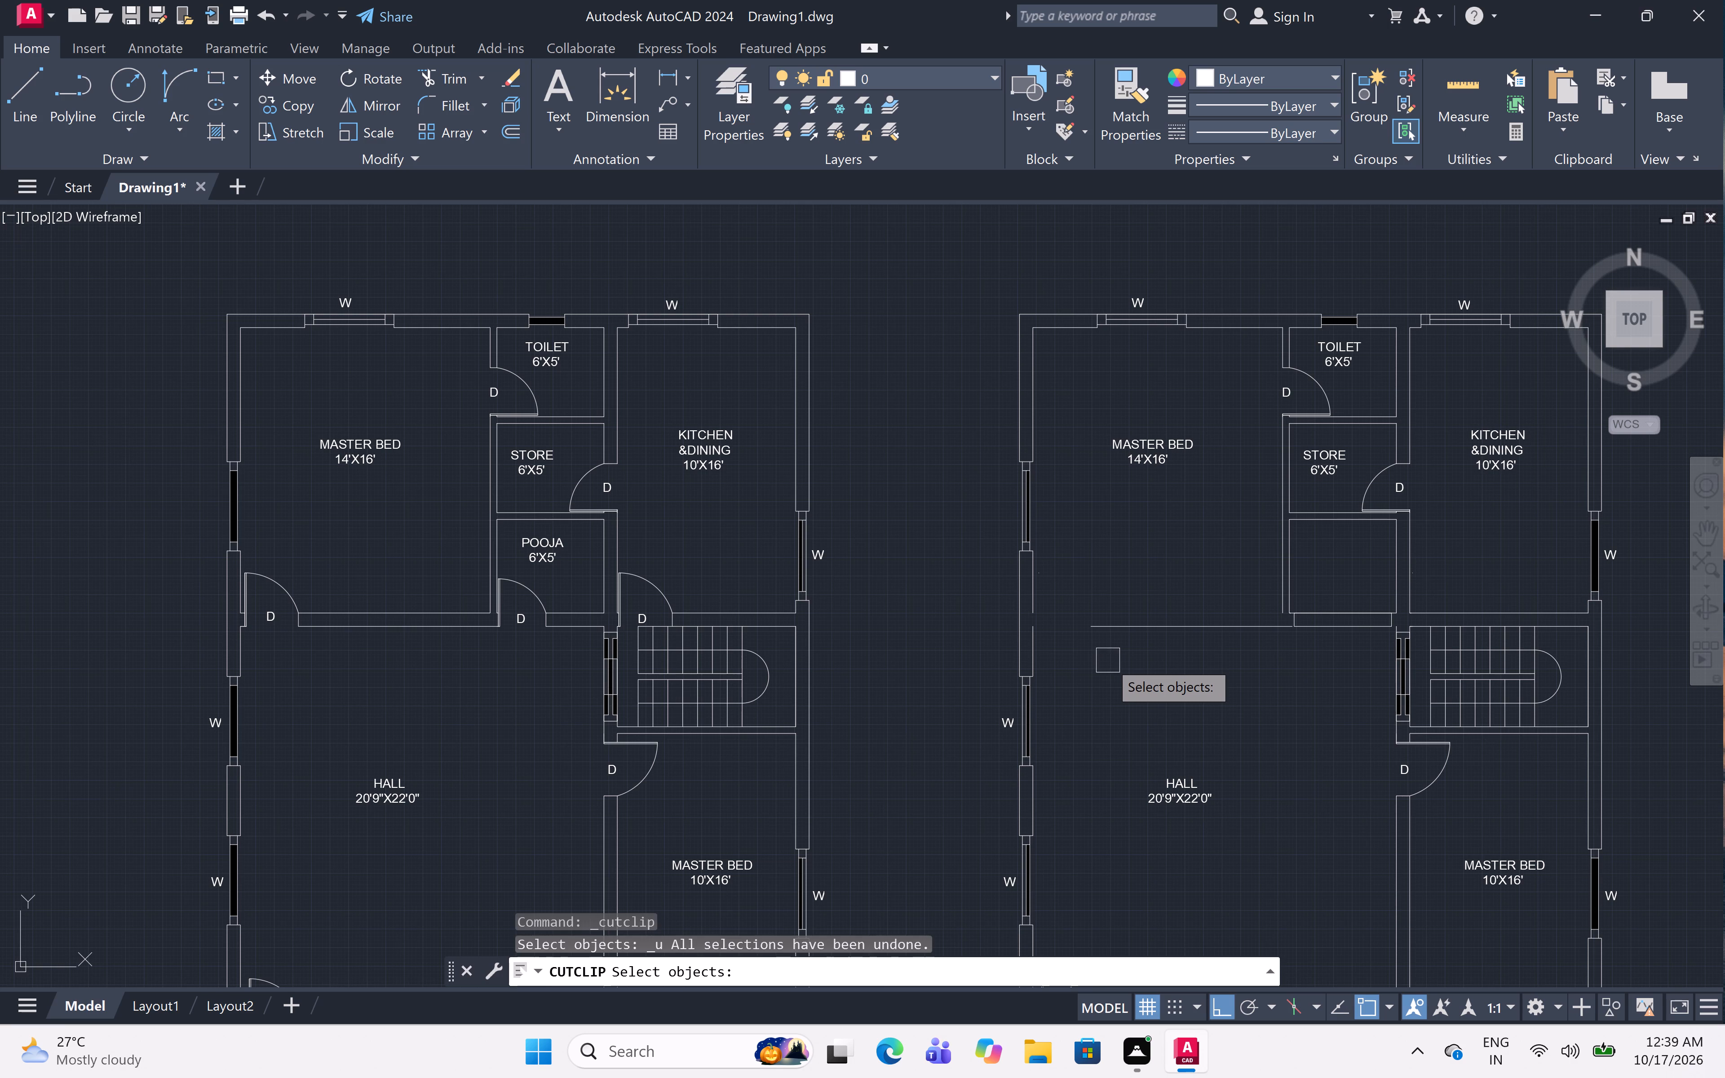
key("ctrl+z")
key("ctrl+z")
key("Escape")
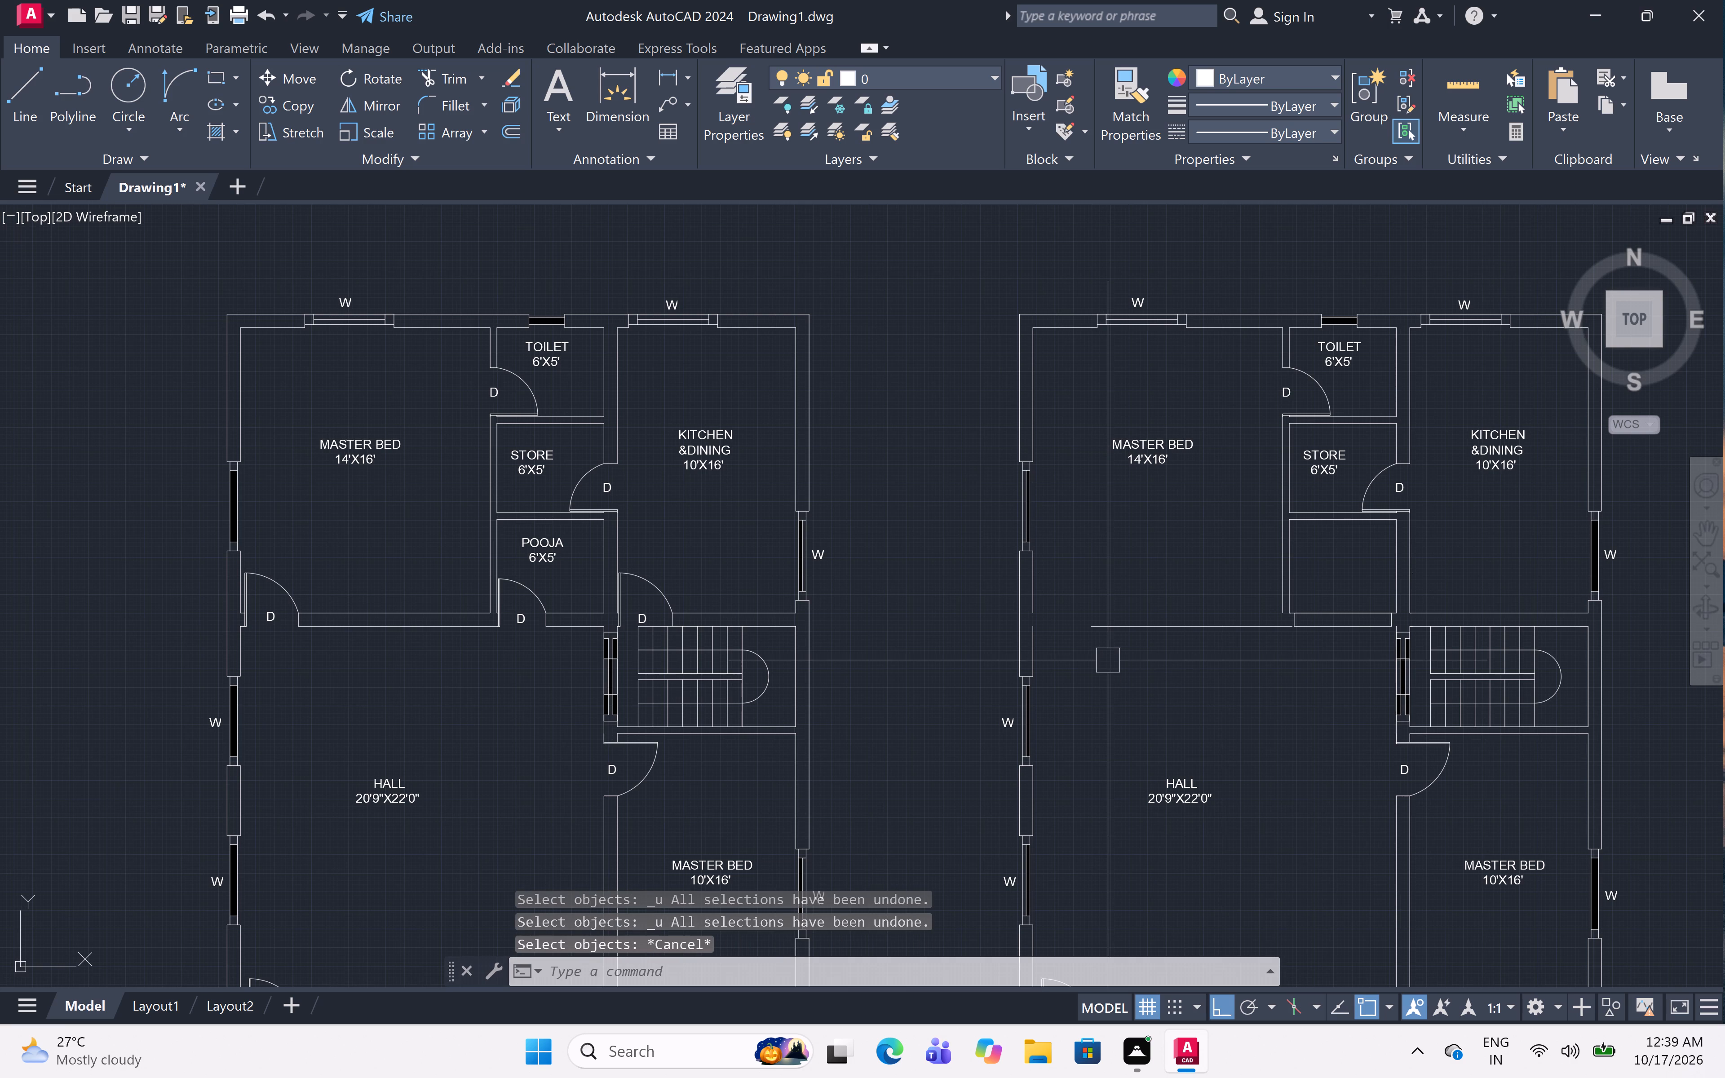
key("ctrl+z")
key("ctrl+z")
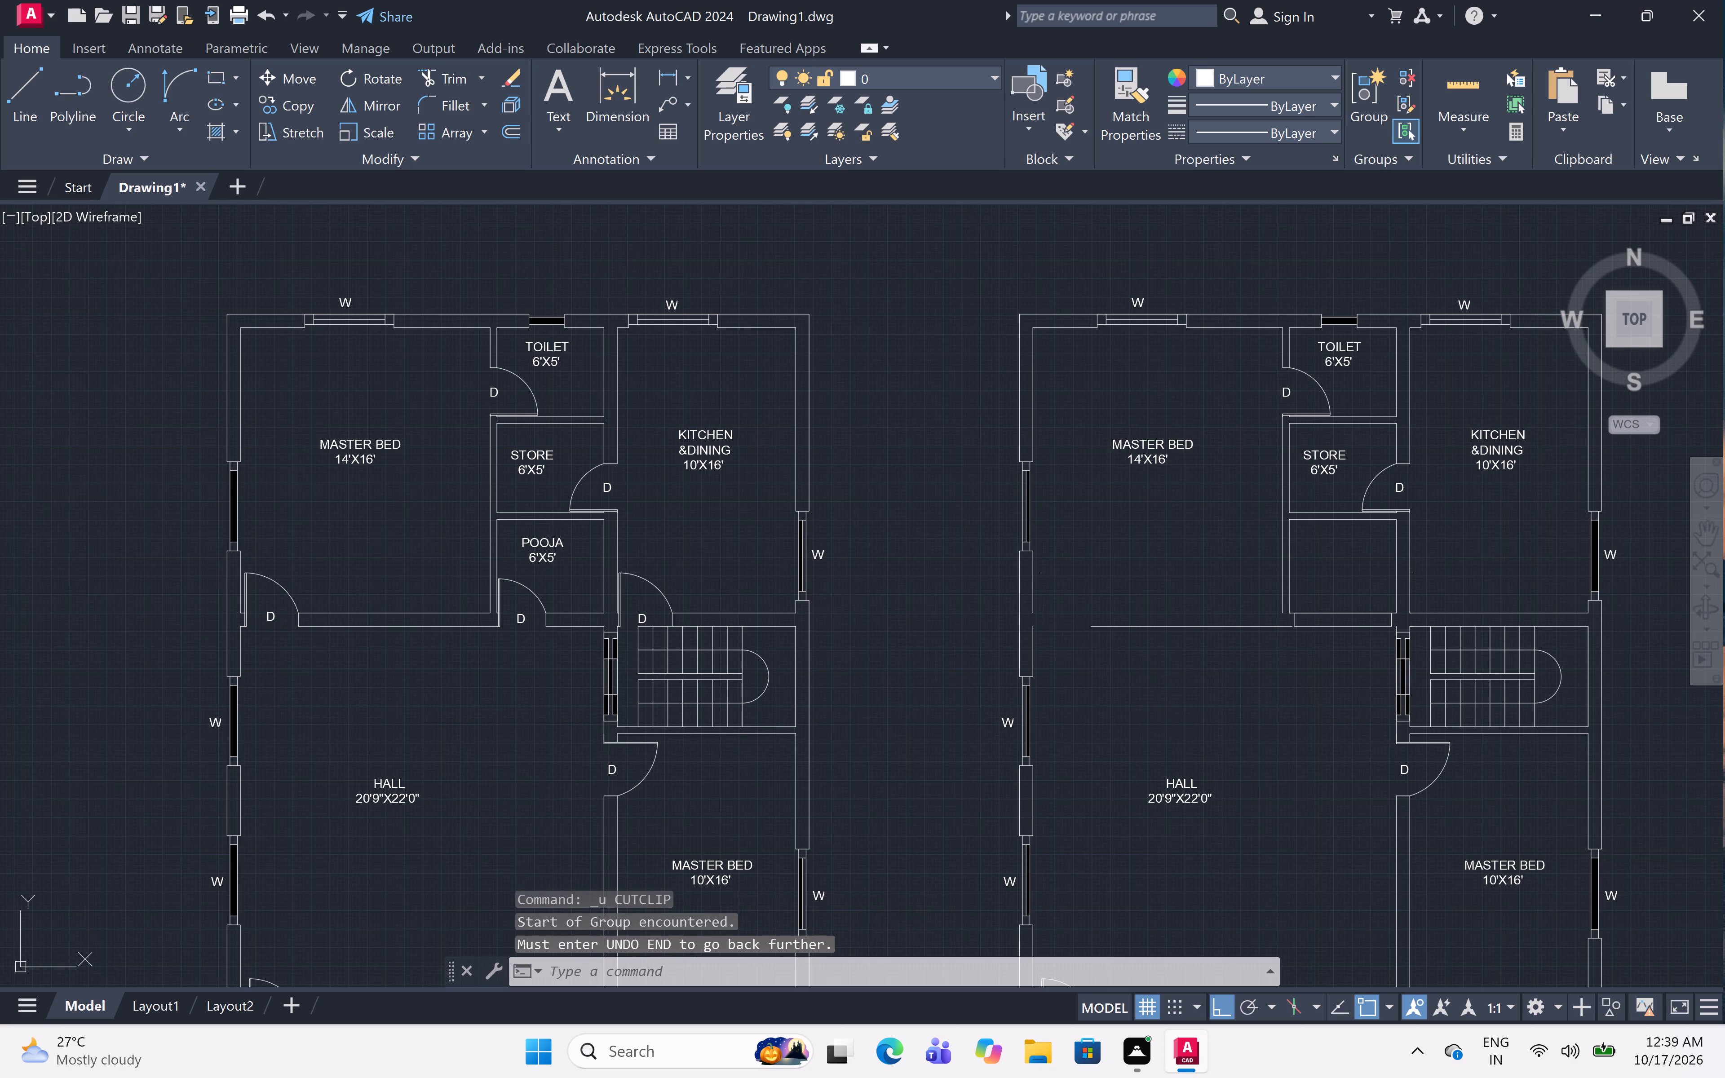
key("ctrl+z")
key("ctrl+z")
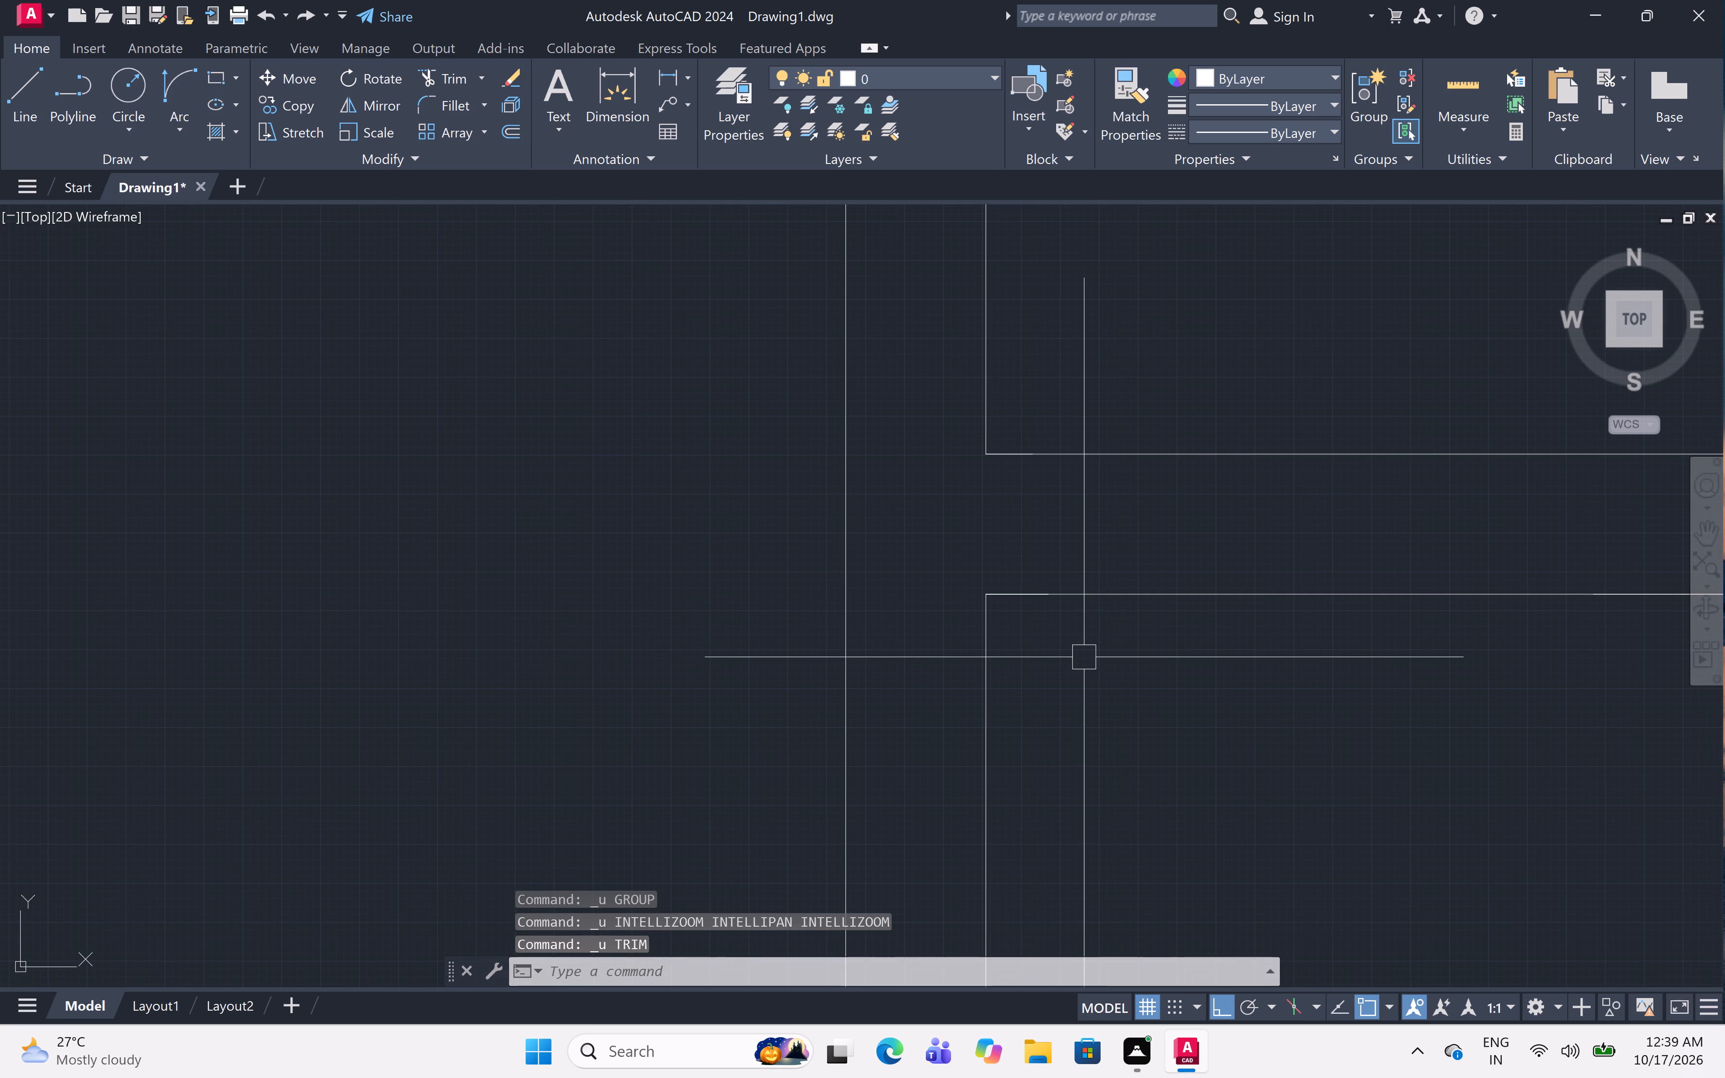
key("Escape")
Erase the two short leftover segments lying on the HALL-side wall line at the former 14'X16' MASTER BED door.
left_click(1021, 594)
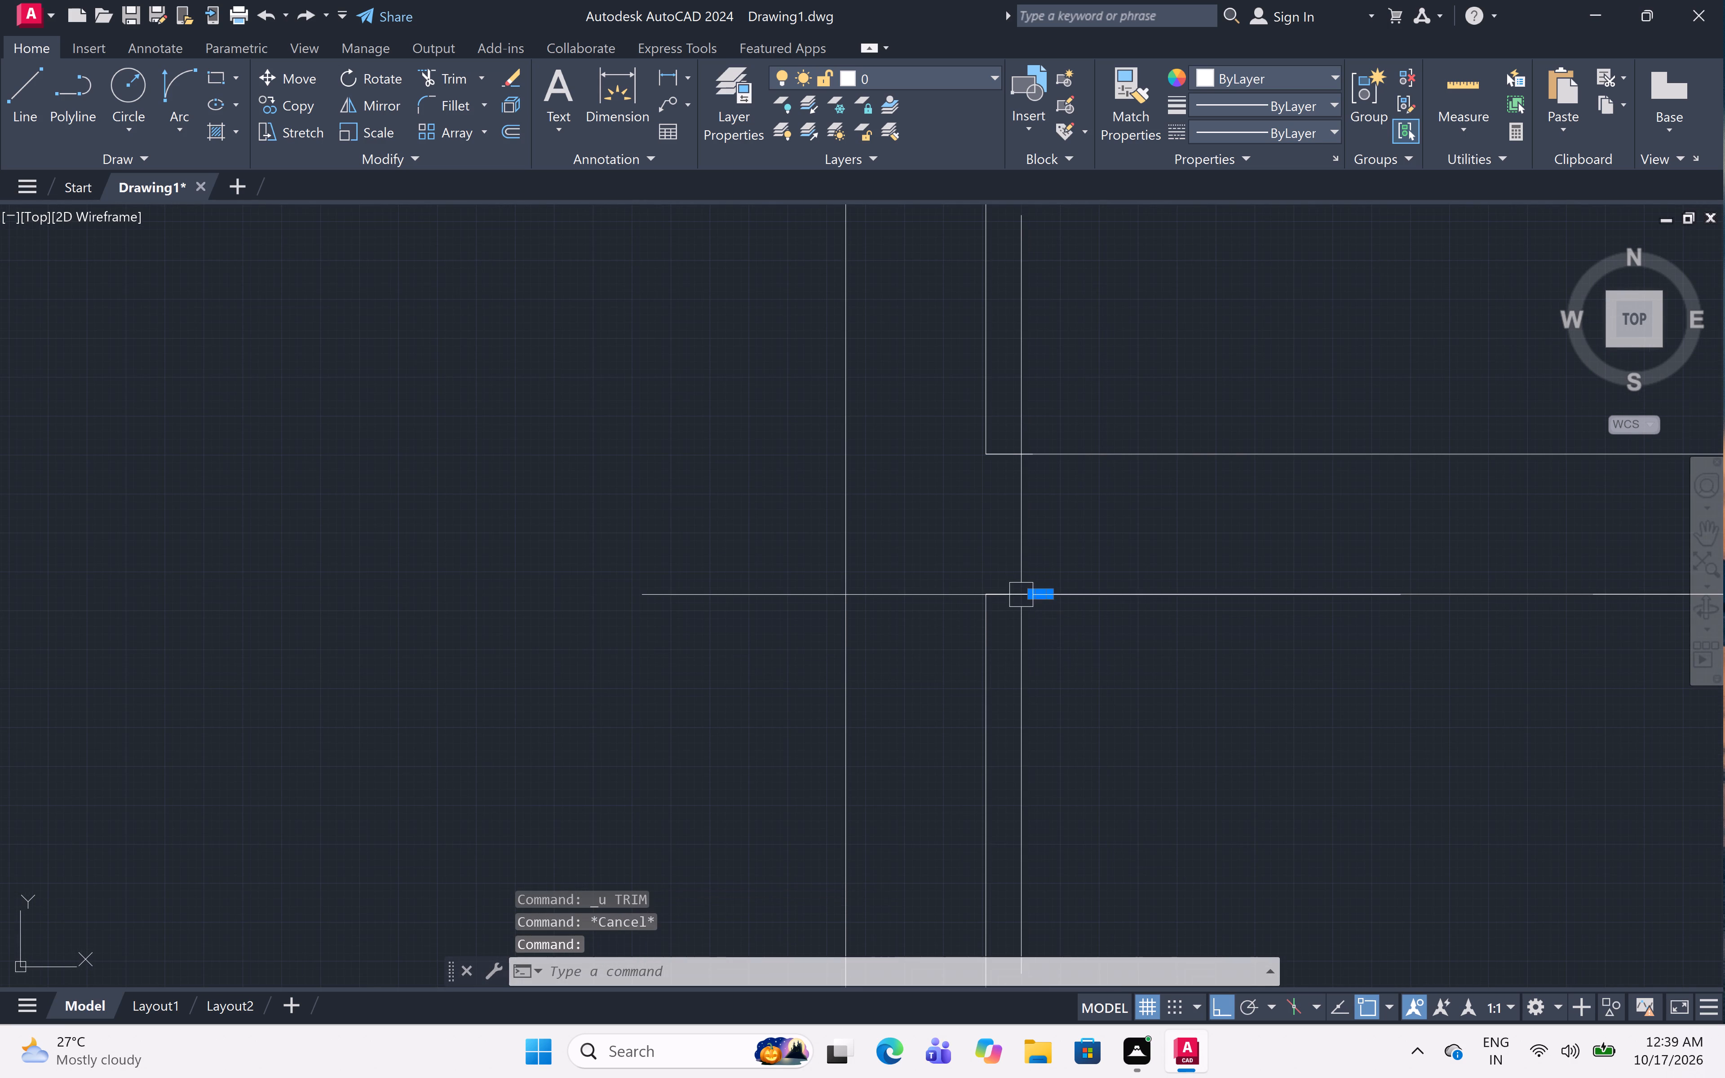
scroll(1017, 599, "up", 4)
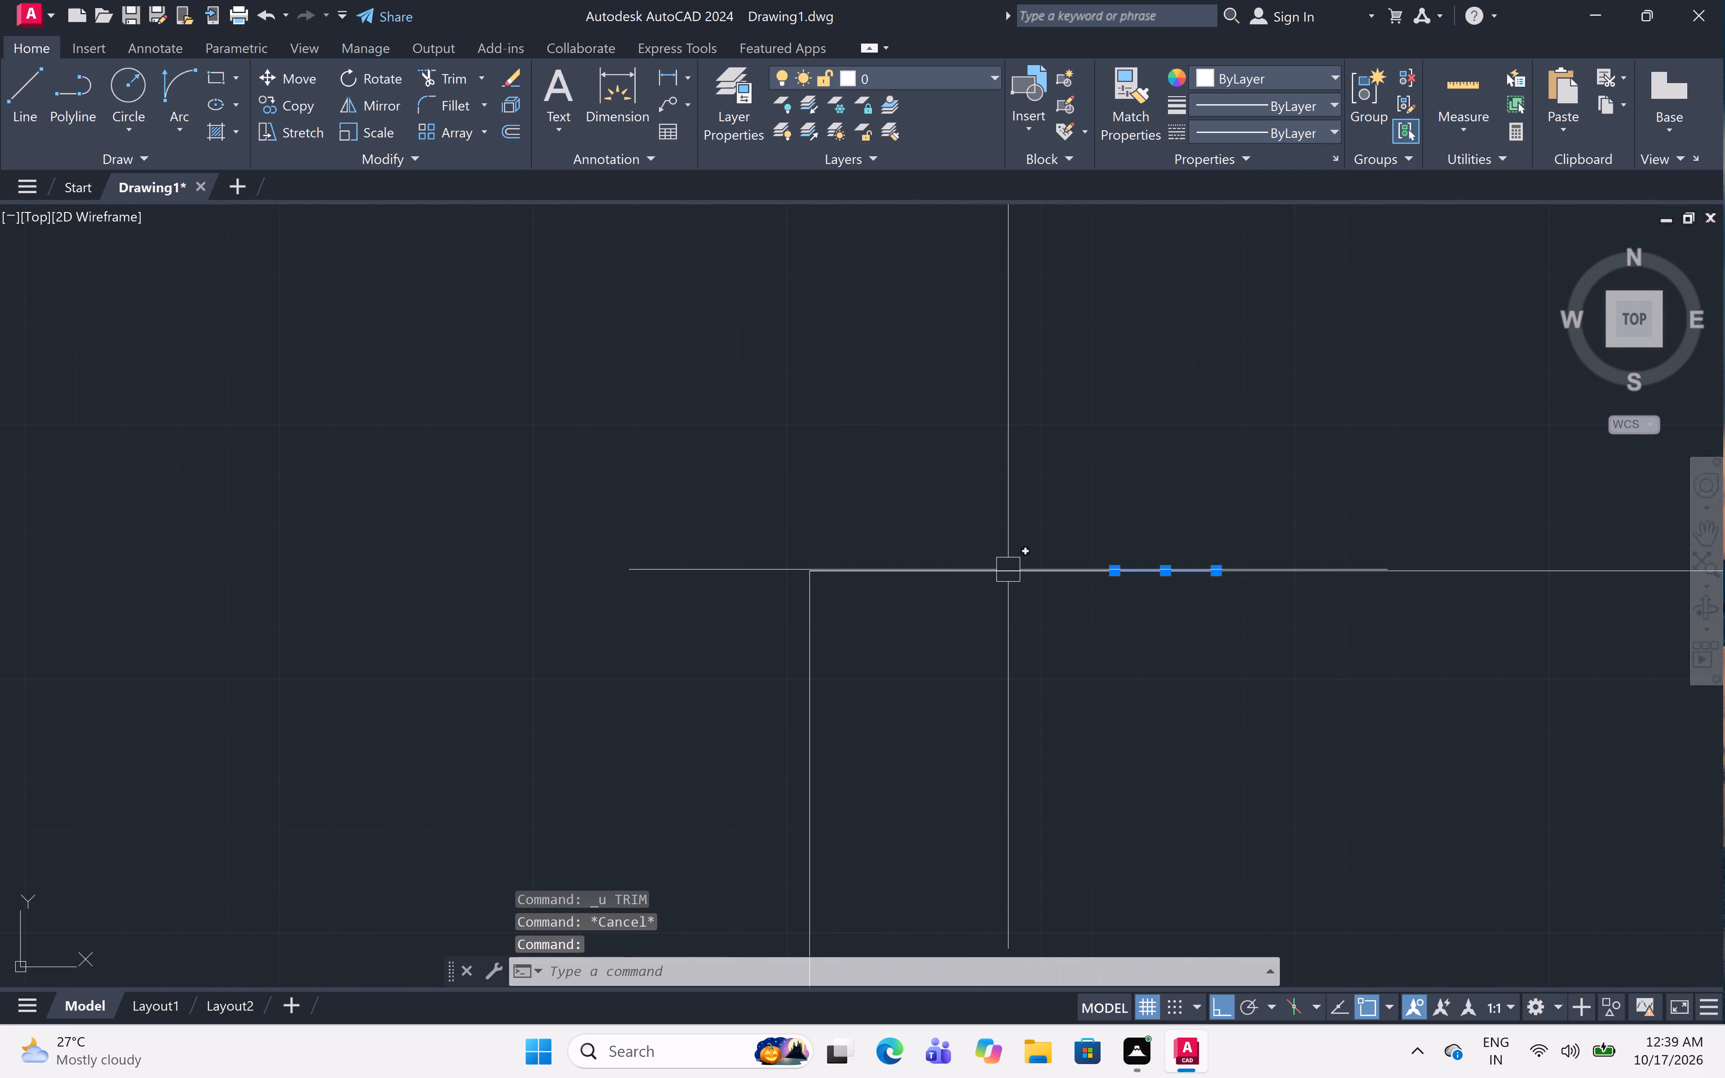
left_click(1008, 570)
scroll(997, 612, "down", 2)
key("Delete")
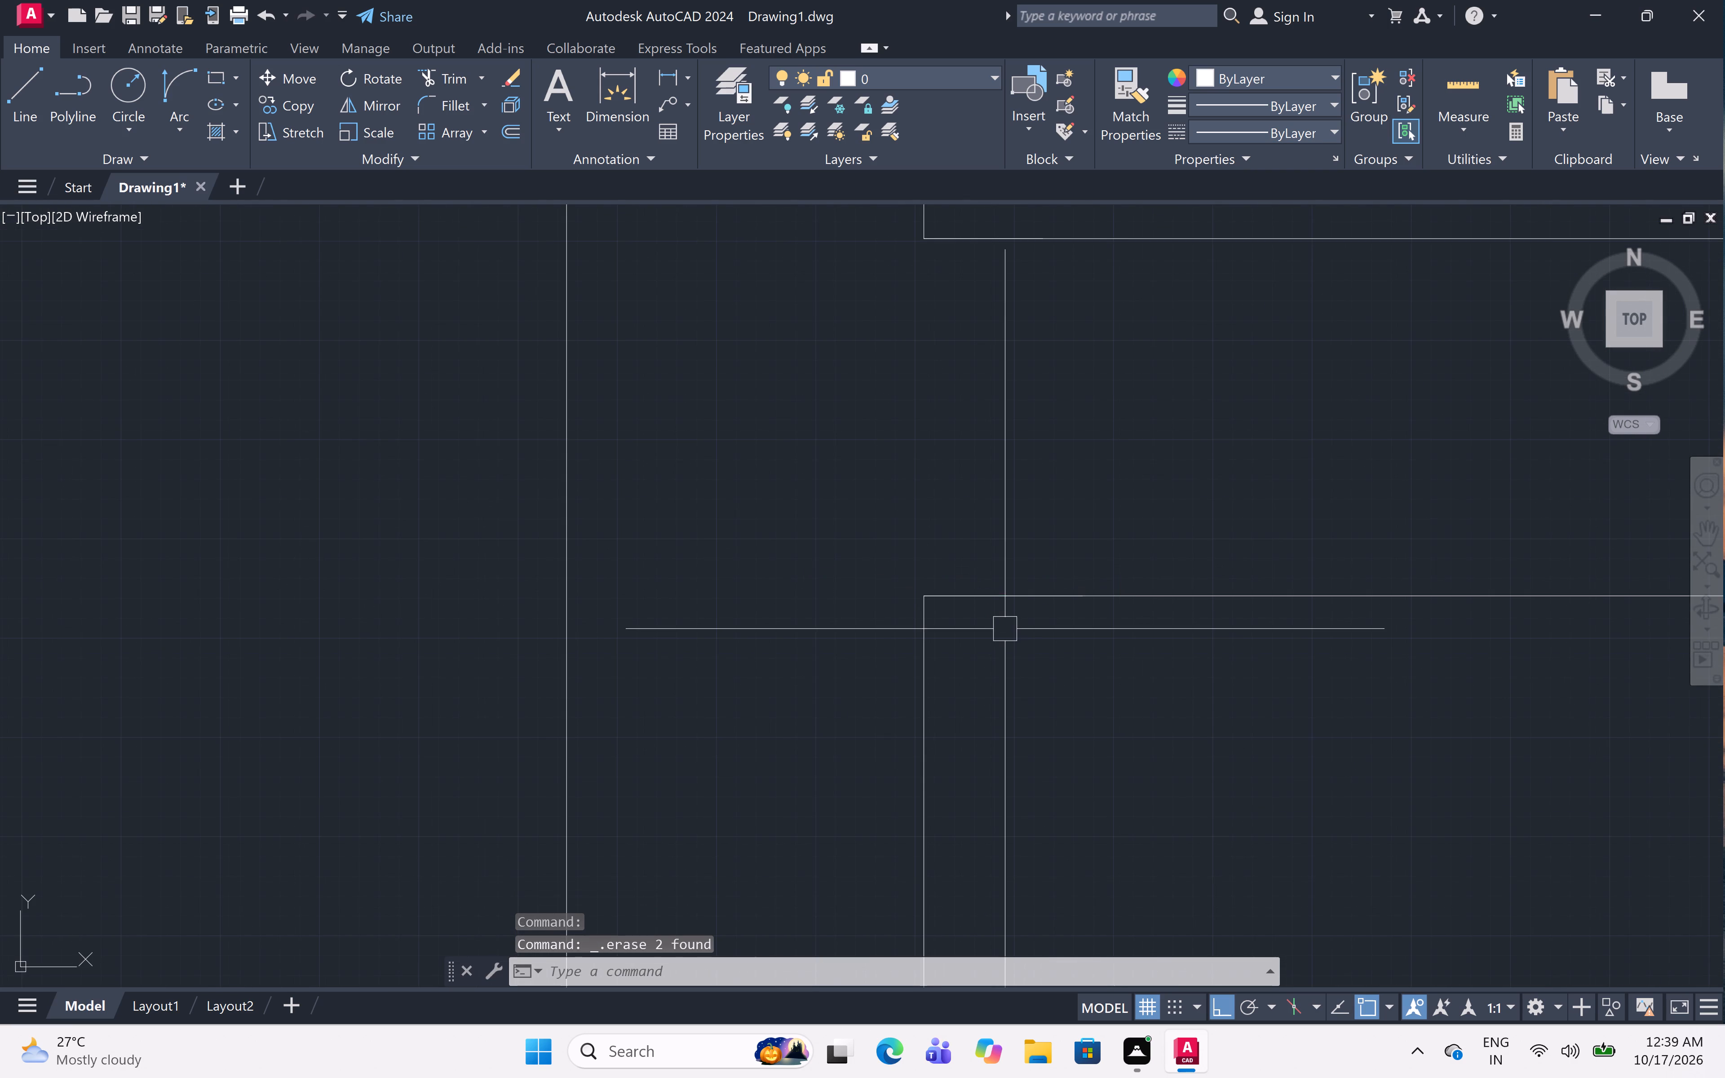
Check the extents of both wall lines between 14'X16' MASTER BED and HALL in the copied plan for leftover pieces.
left_click(1012, 595)
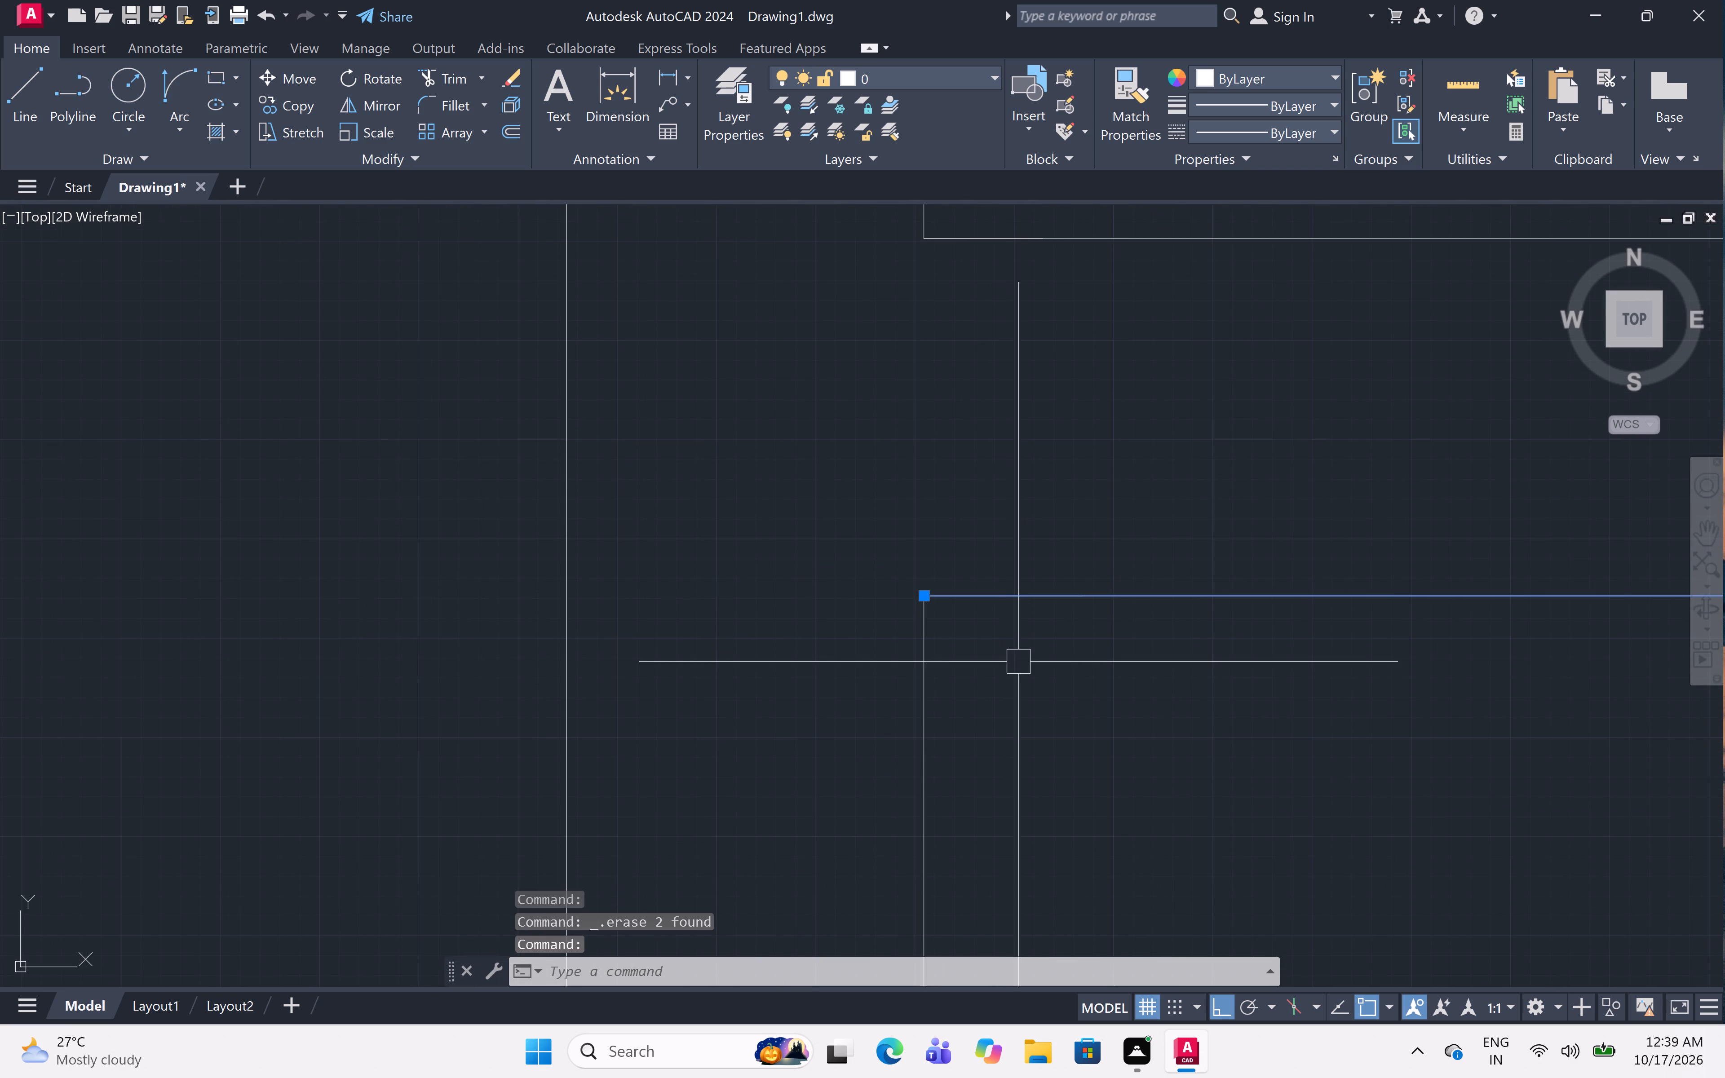
scroll(1020, 662, "down", 1)
key("Escape")
scroll(1030, 561, "down", 1)
middle_click_drag(1030, 561, 1041, 661)
scroll(1026, 517, "up", 2)
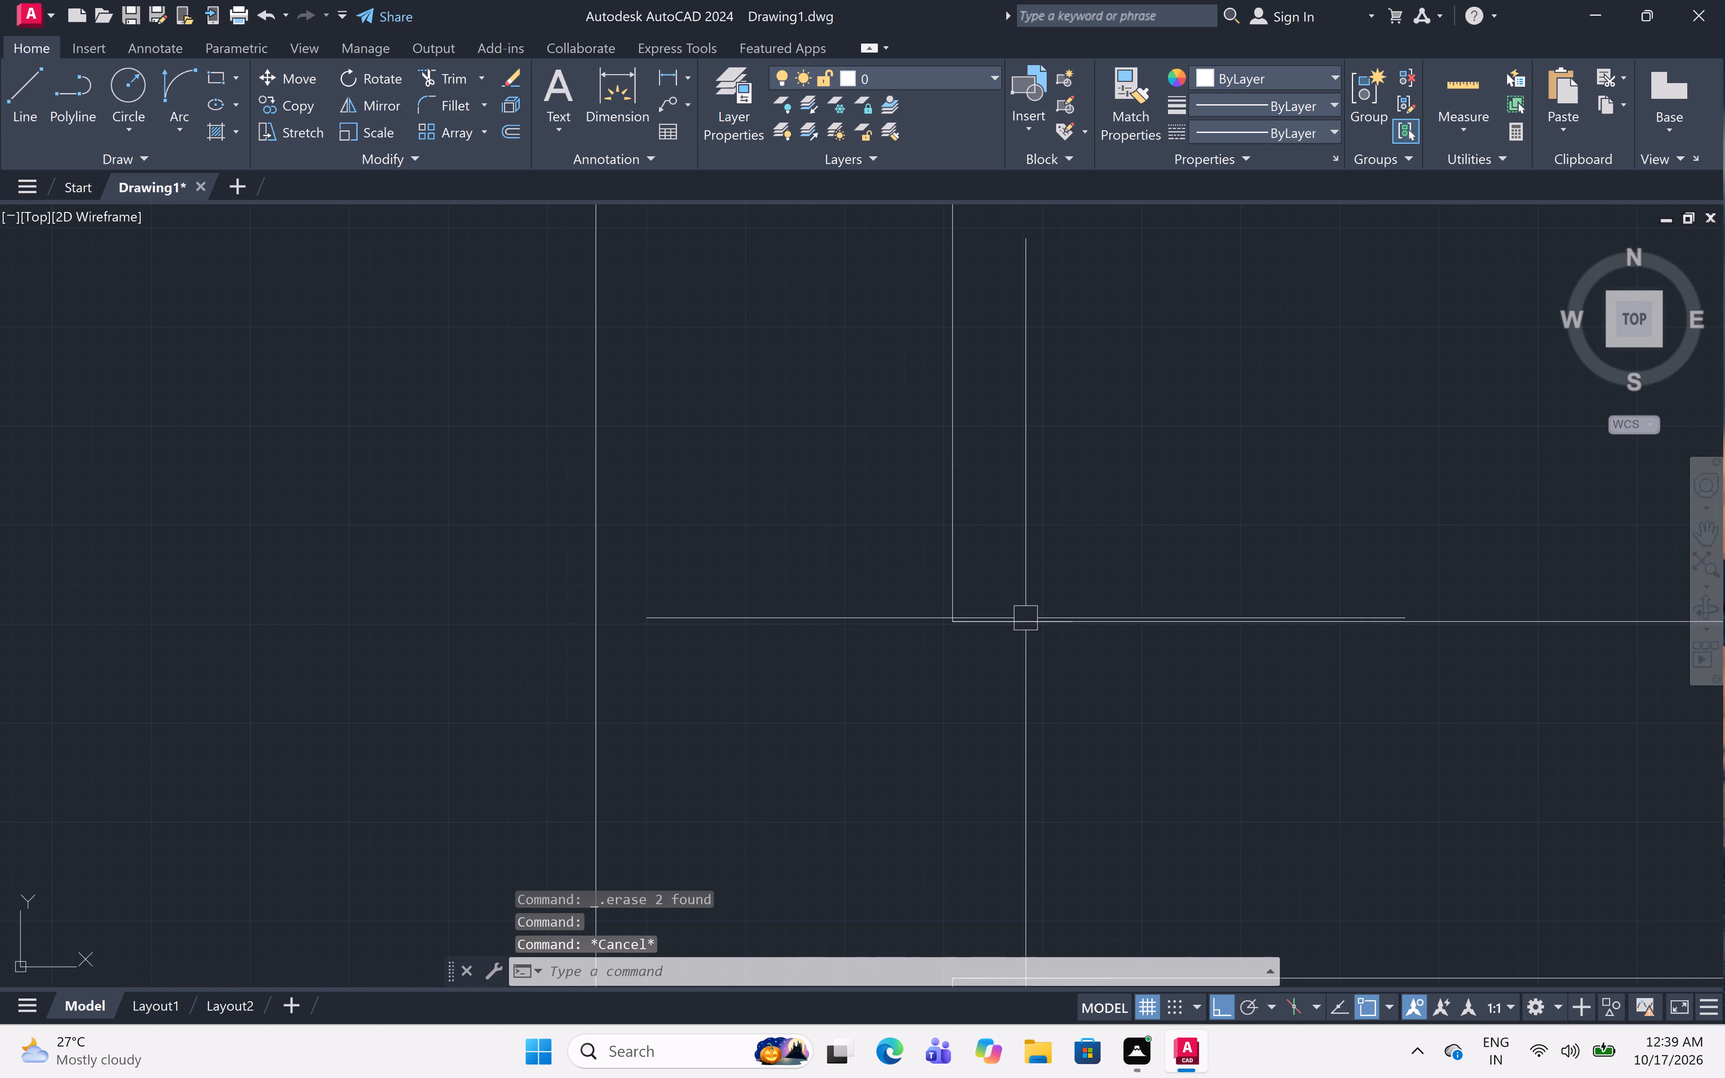
left_click(1026, 618)
scroll(1021, 670, "down", 2)
key("Escape")
scroll(1020, 668, "down", 3)
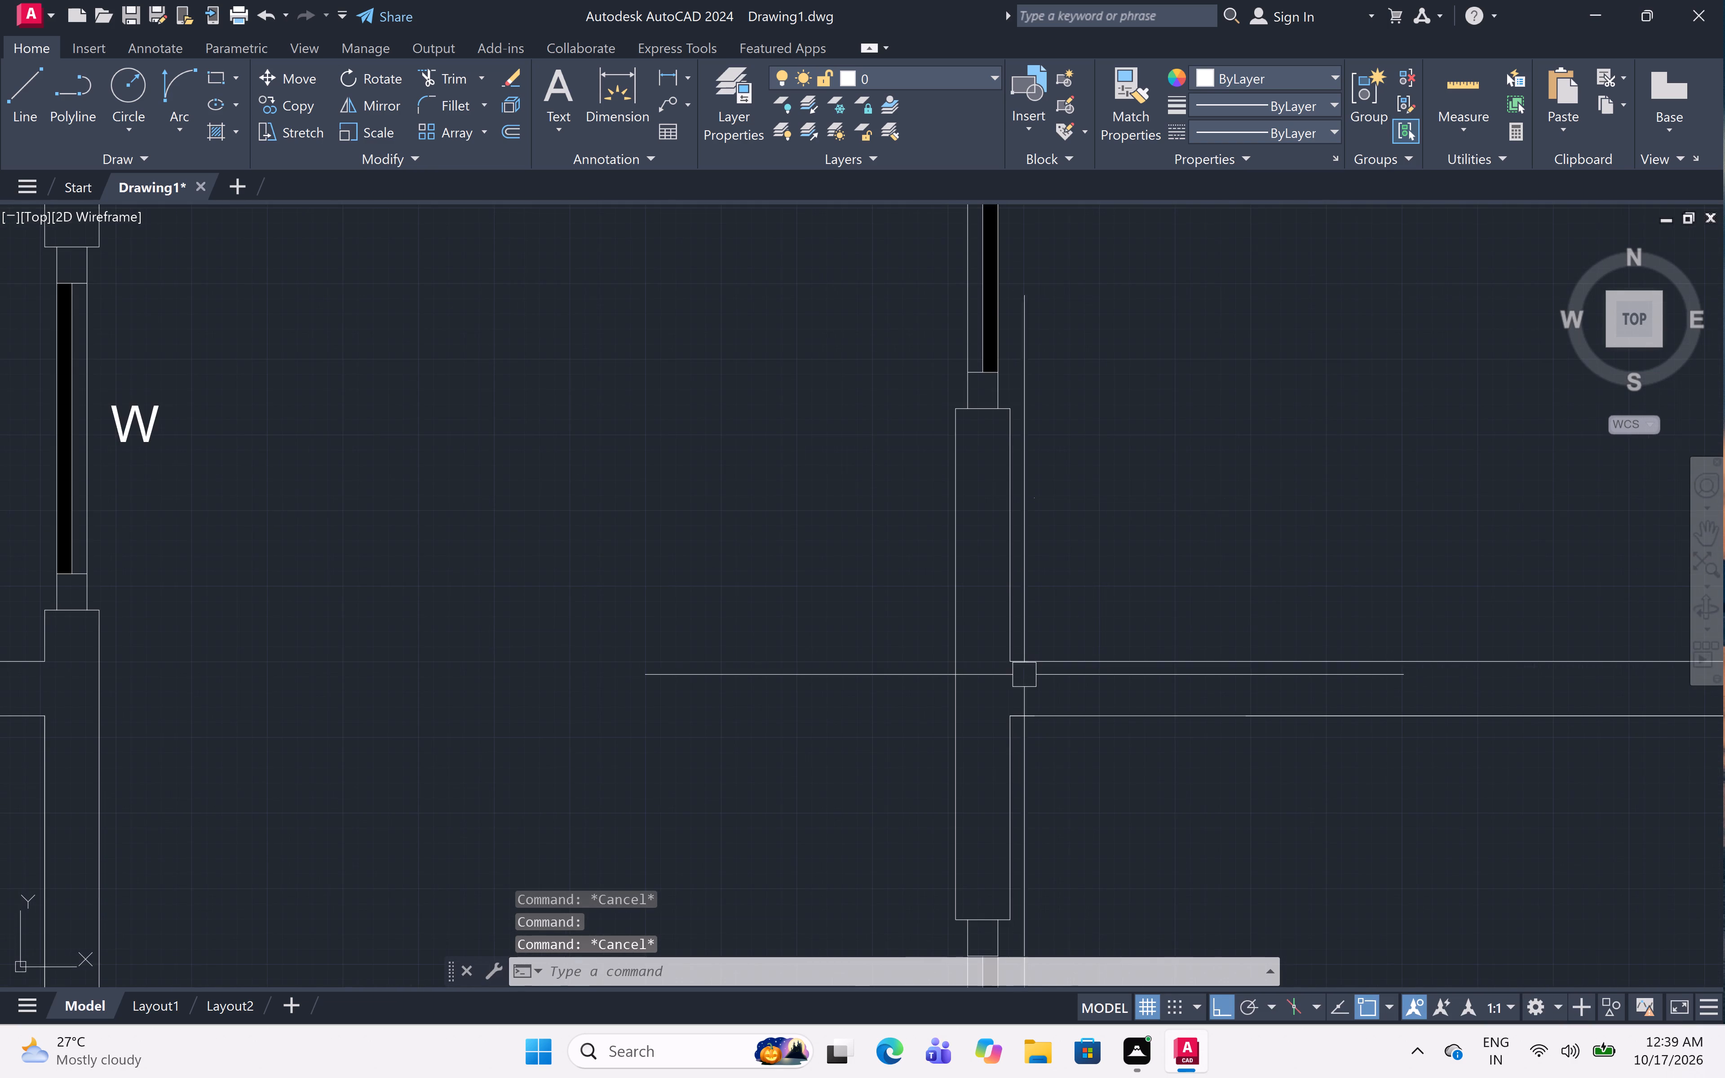
scroll(1031, 687, "down", 4)
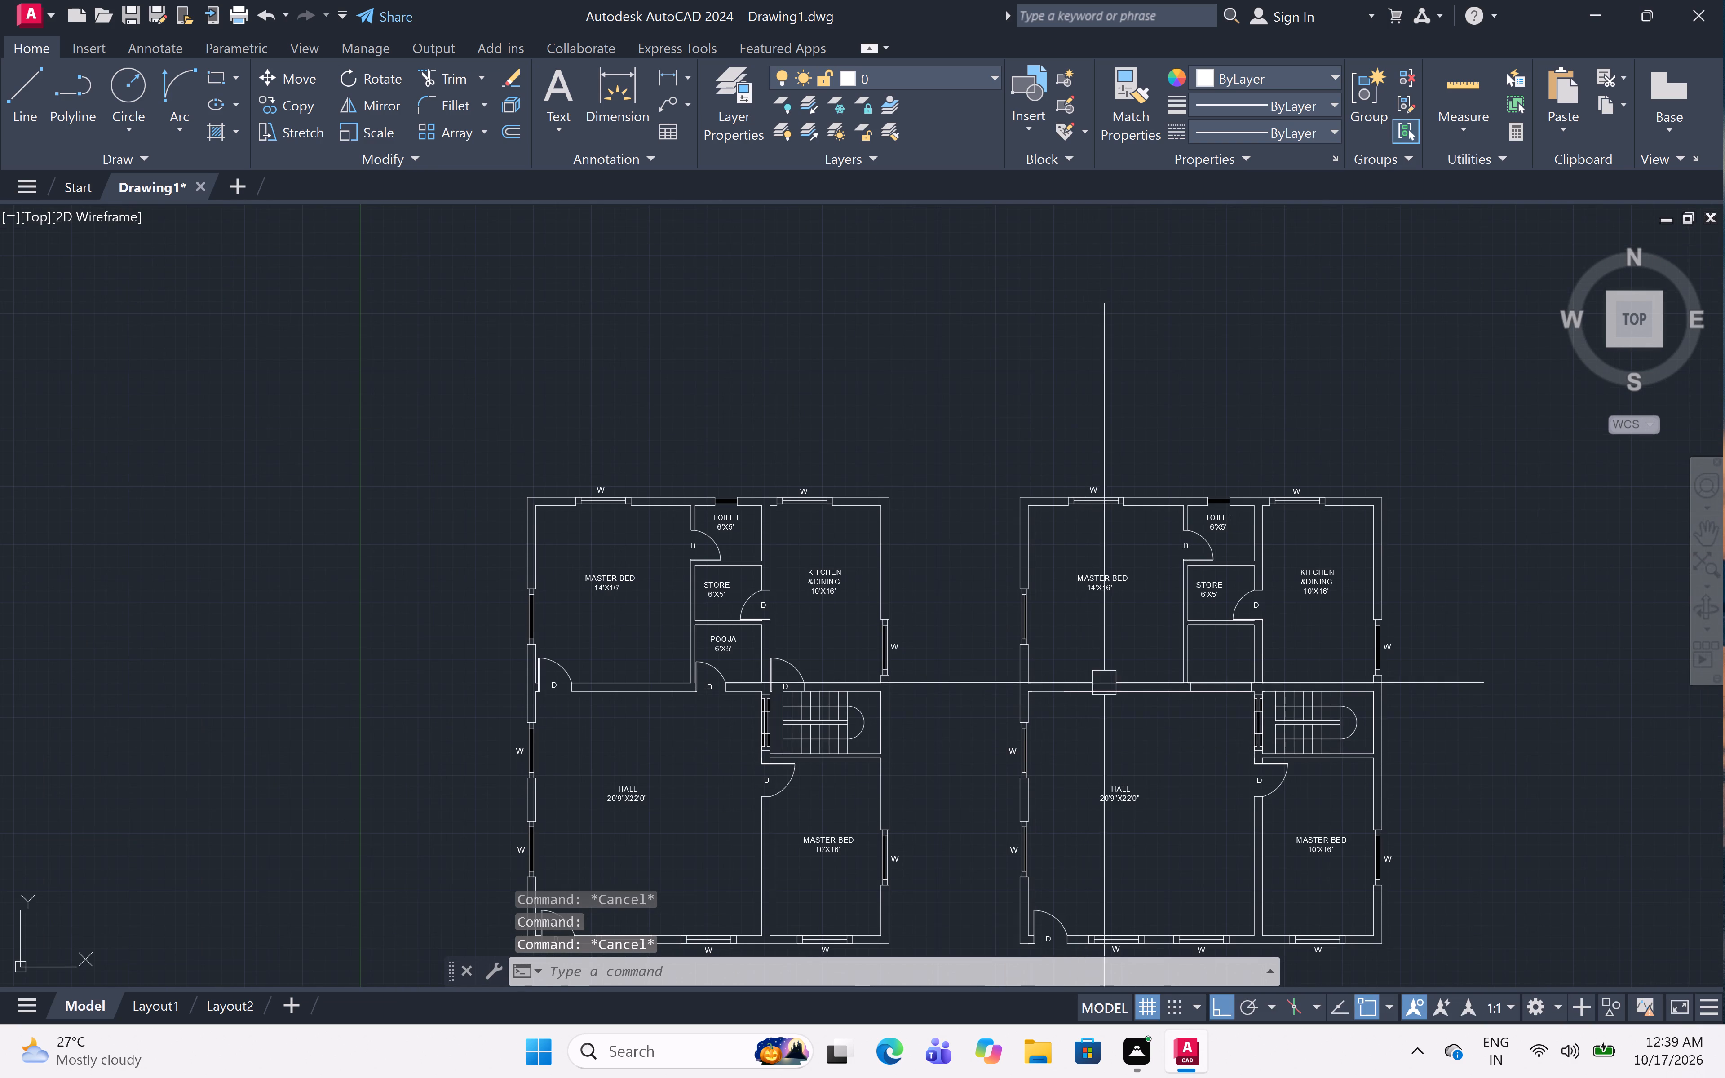
scroll(1104, 683, "up", 2)
left_click(1120, 701)
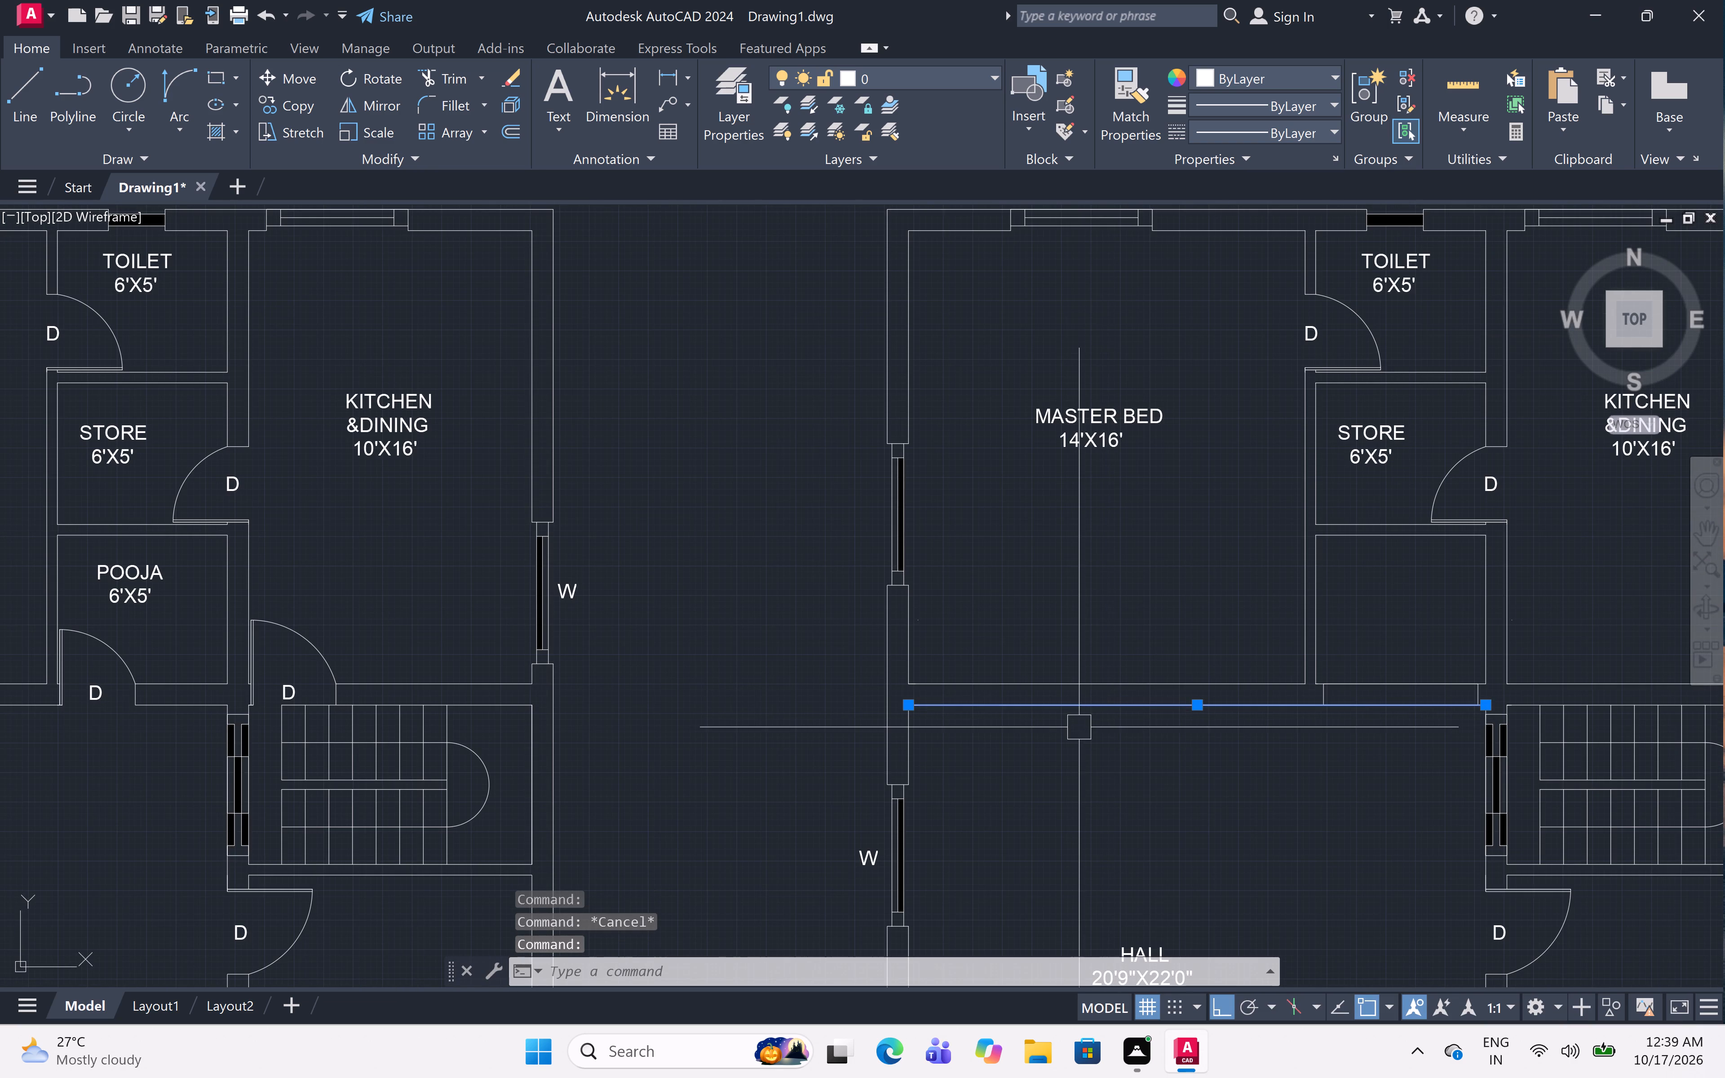
key("Escape")
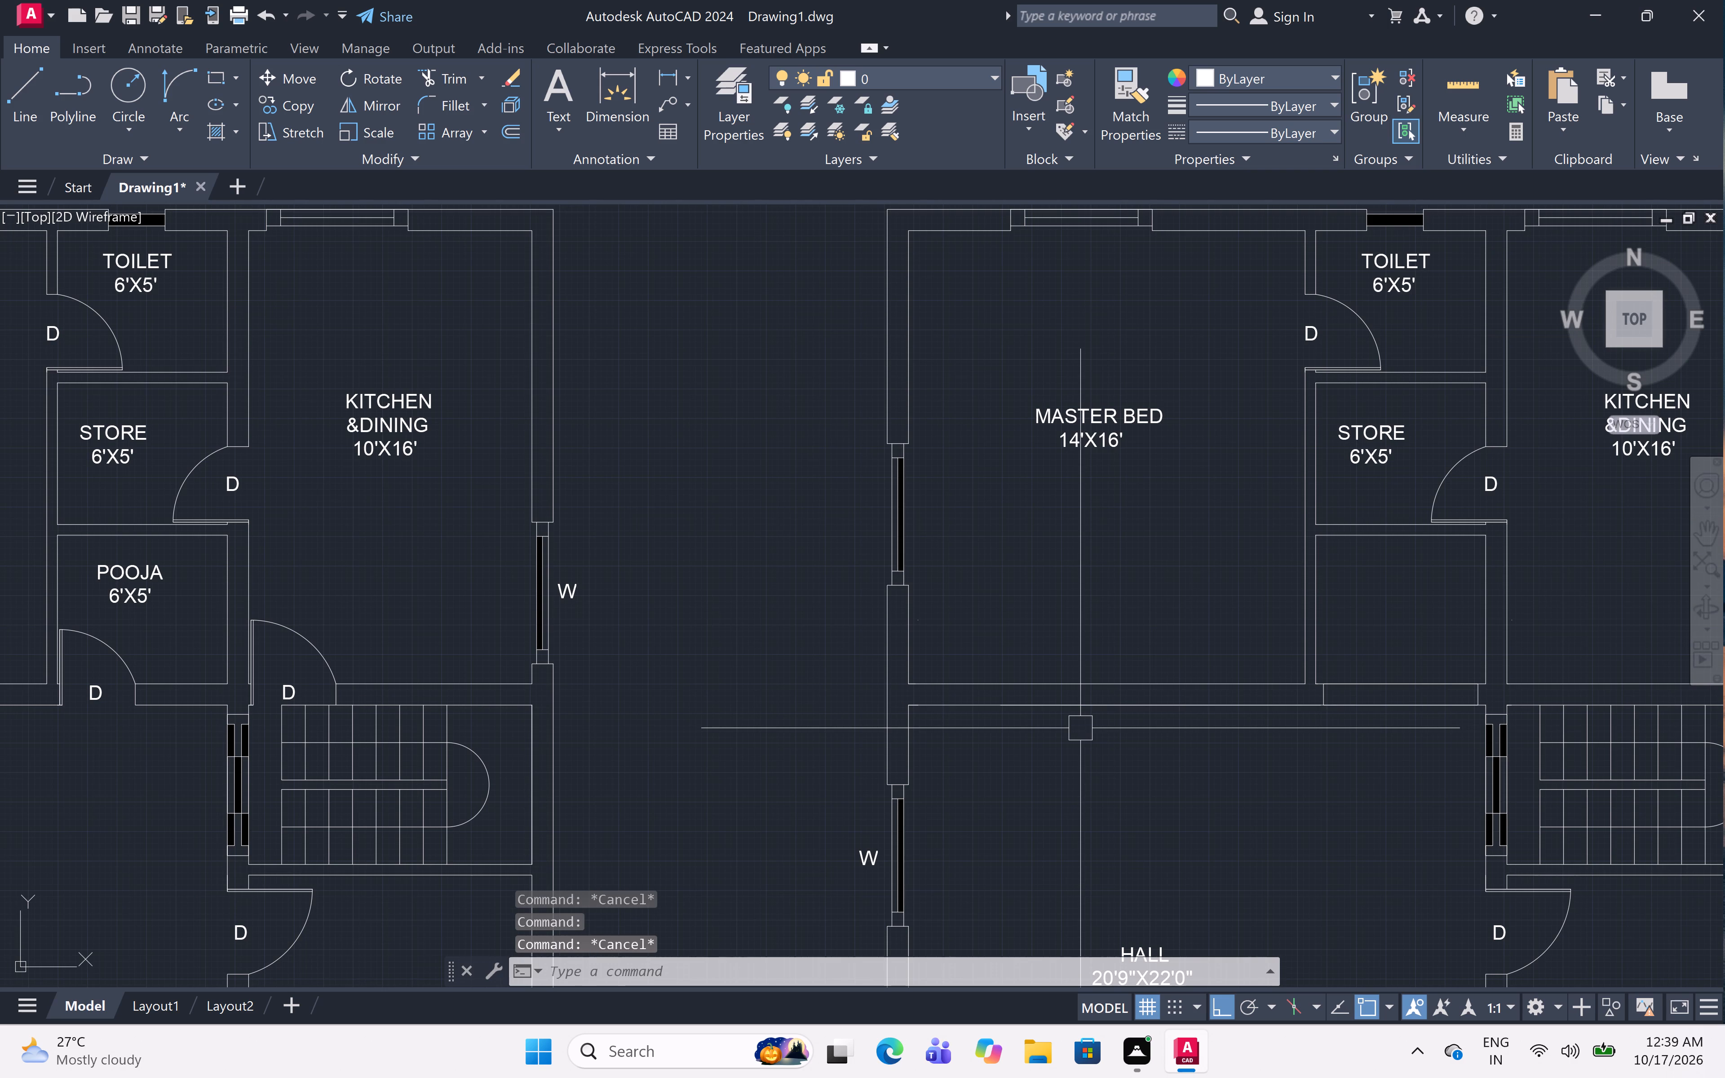
Trim the overlapping HALL-side wall line below 14'X16' MASTER BED in the copied plan, undoing the extra trim at the former POOJA door.
type("TR")
key("space")
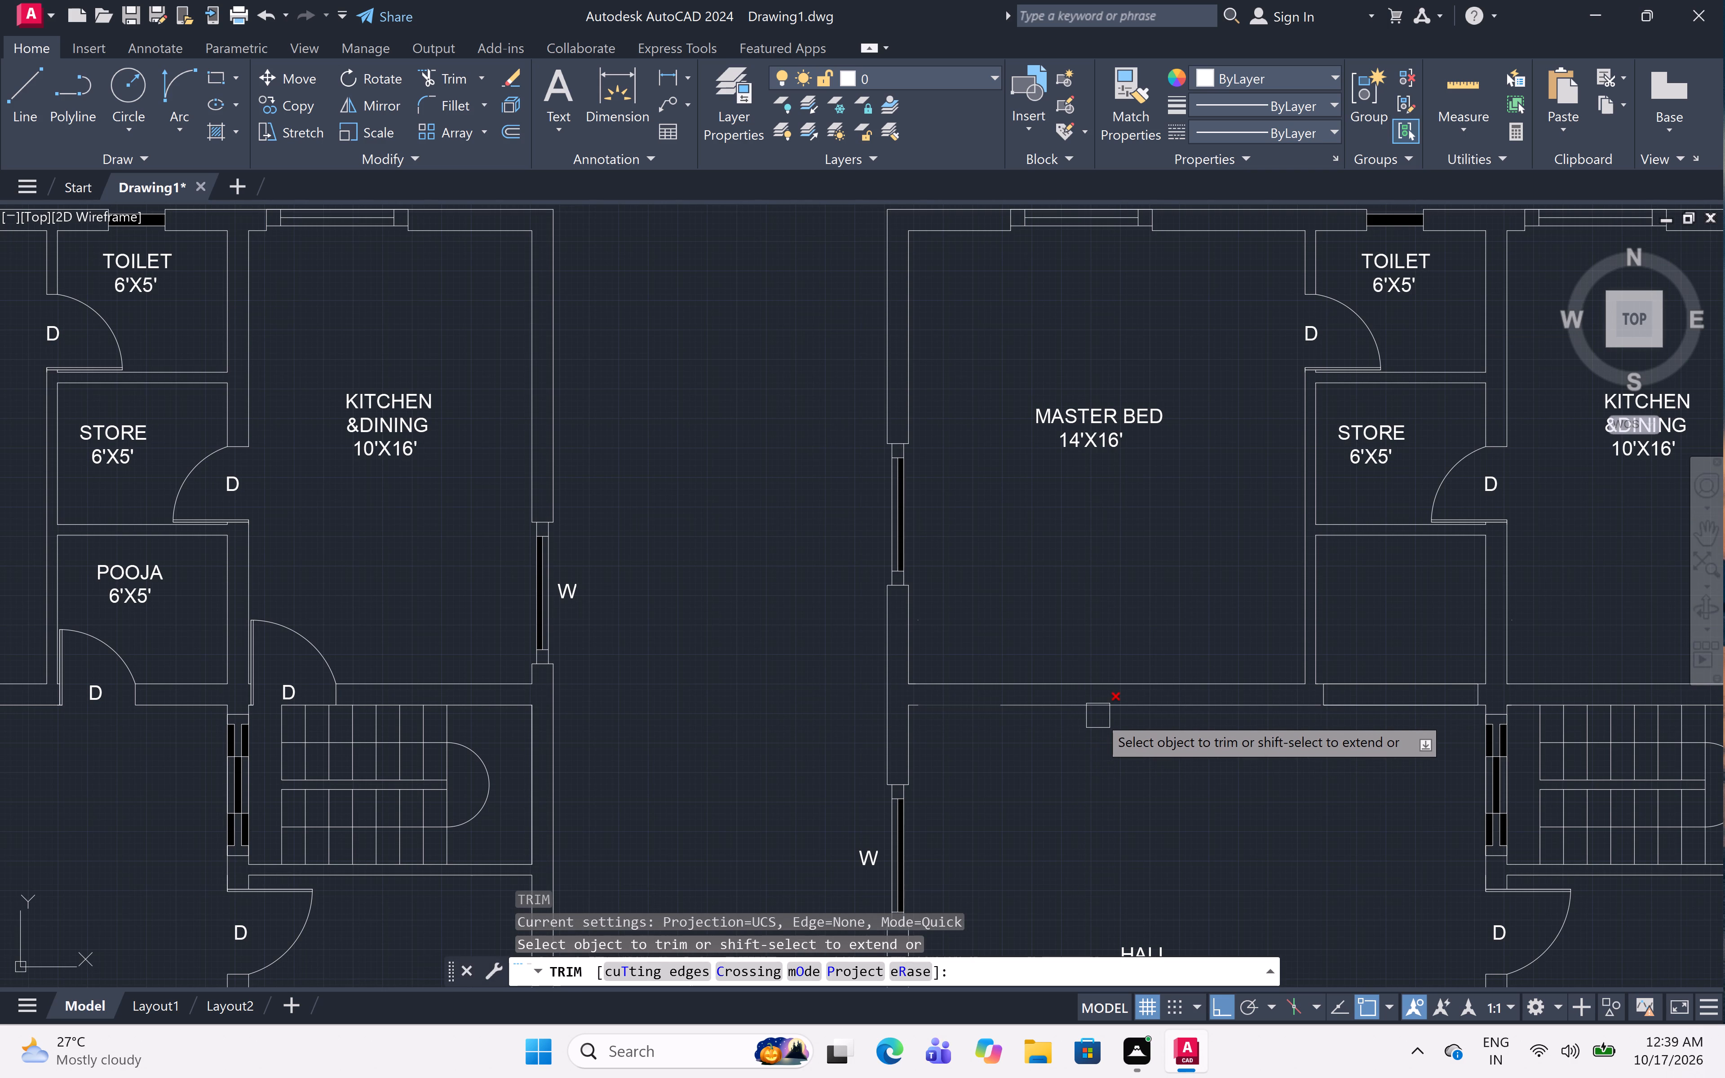
left_click(1098, 712)
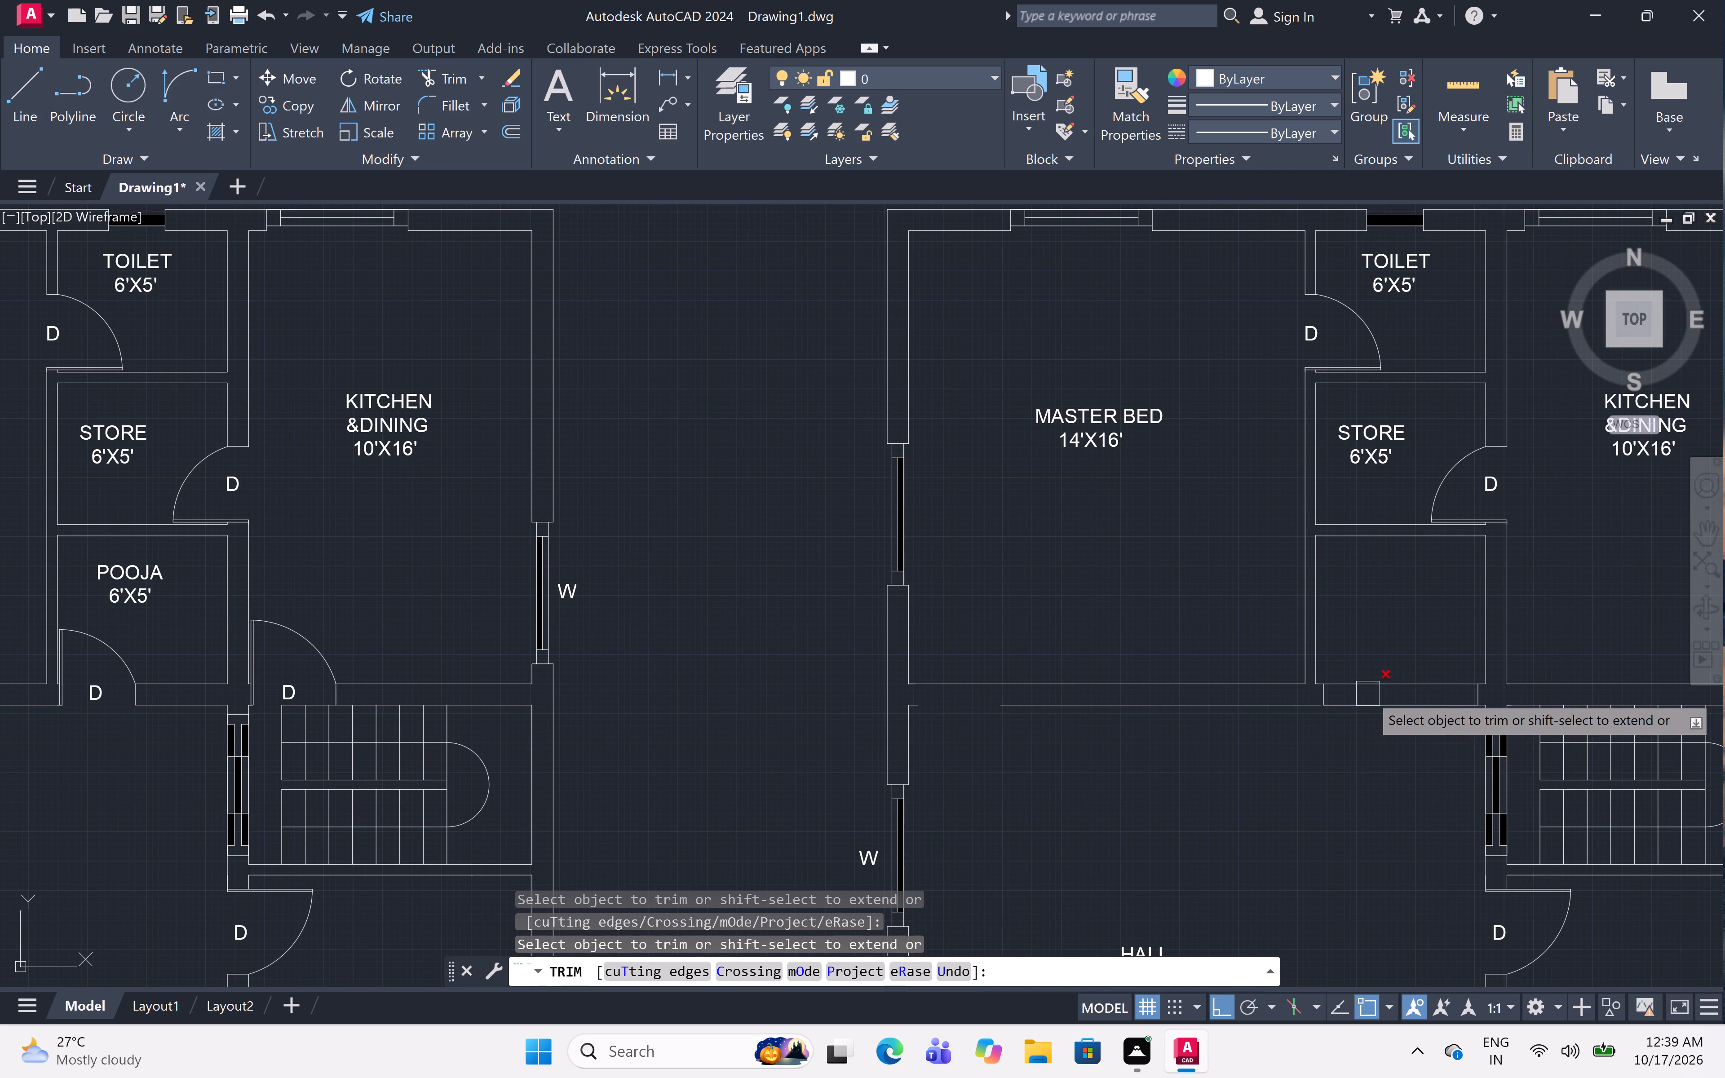
left_click(1371, 701)
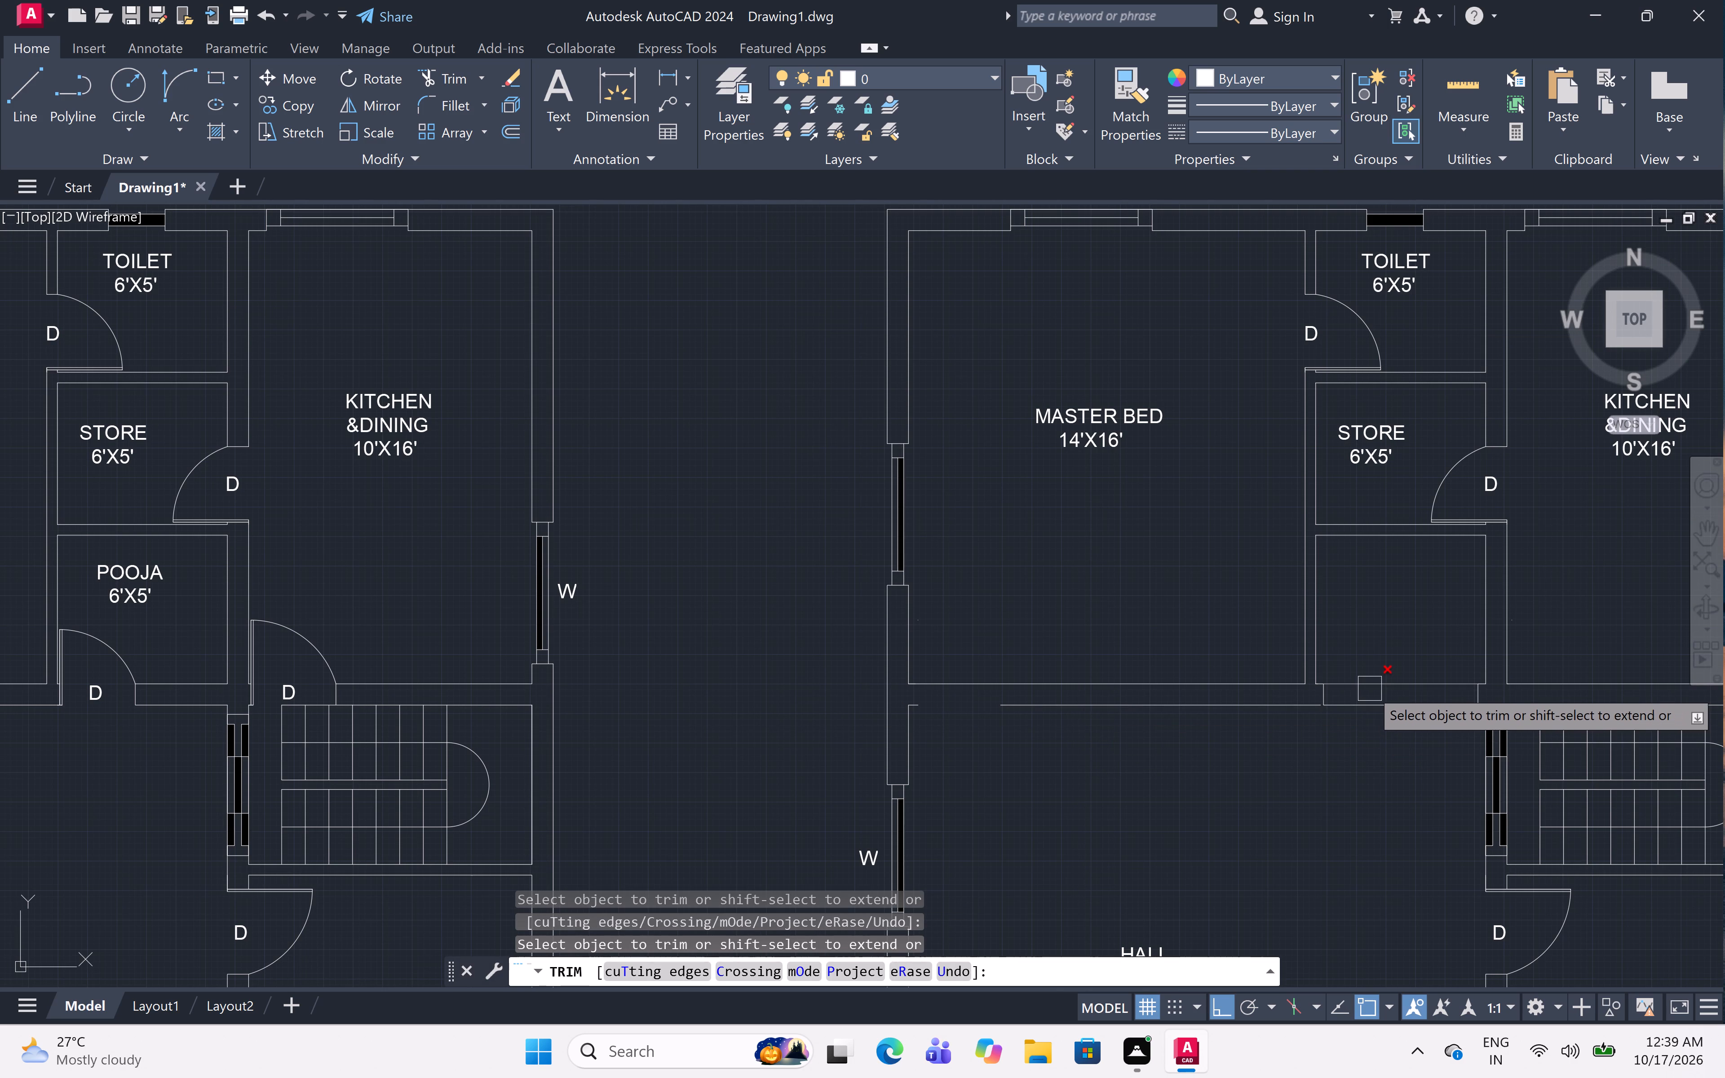
key("ctrl+z")
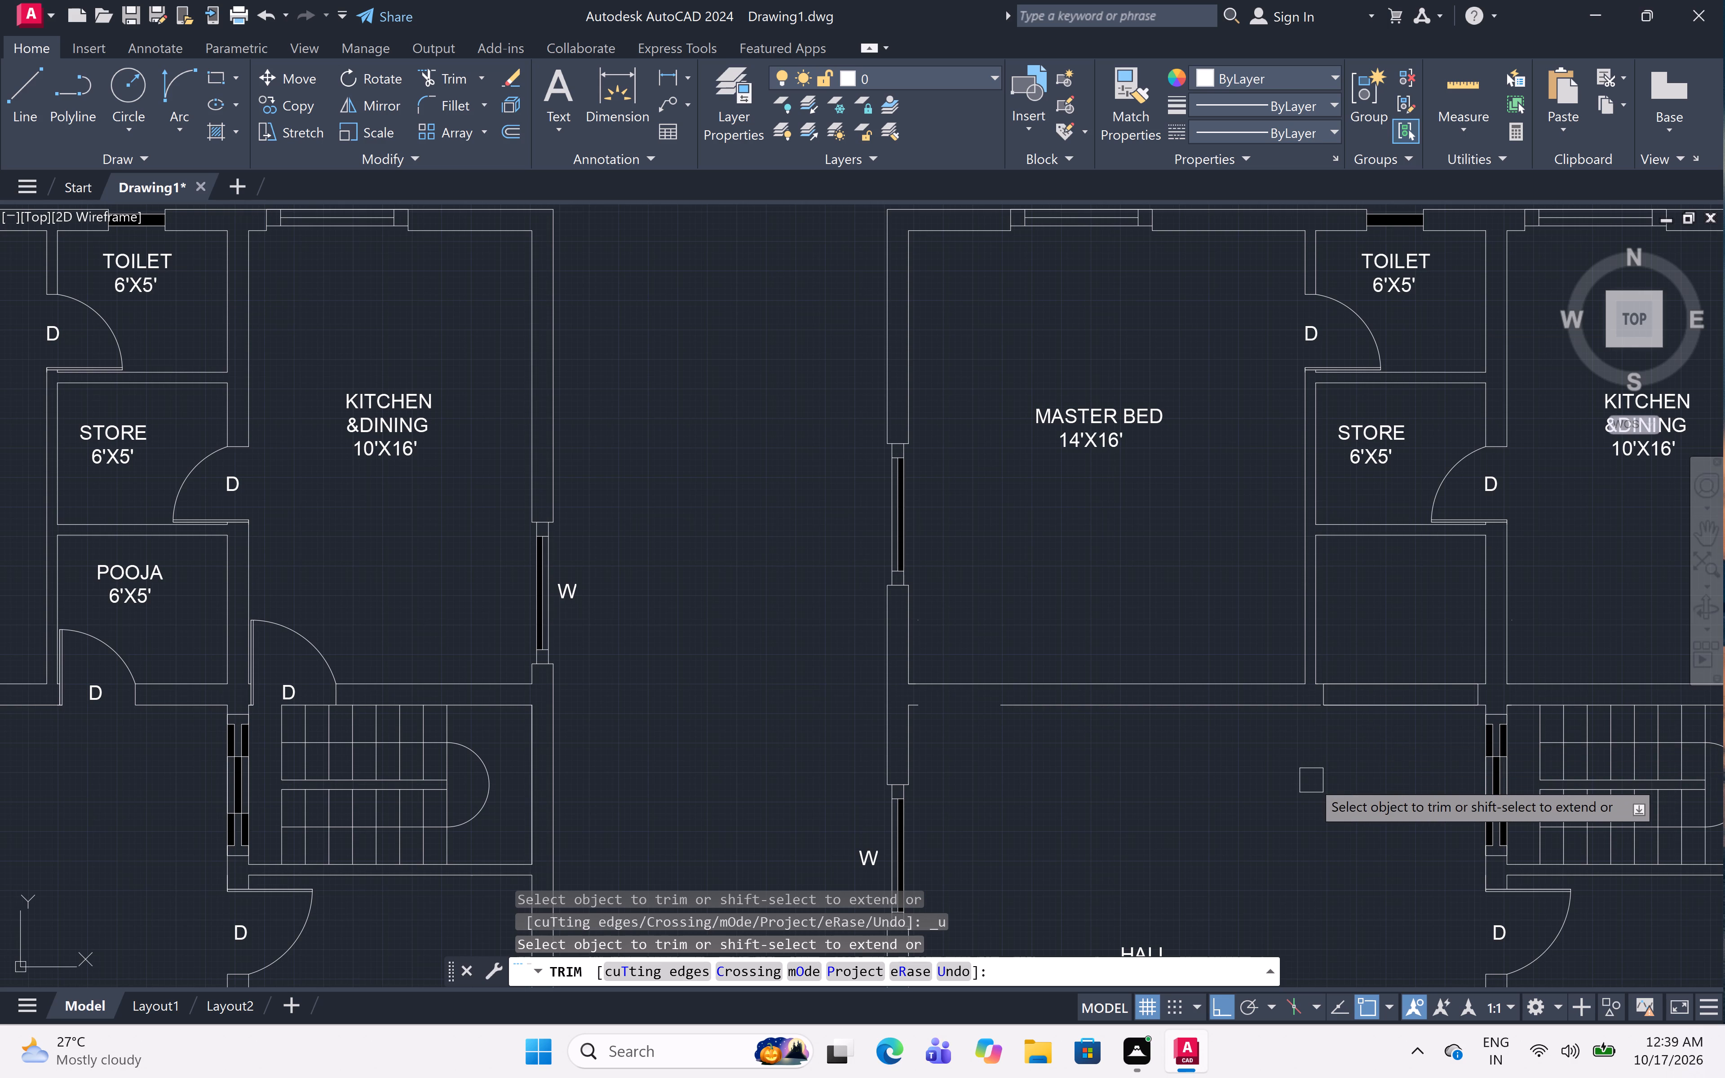
key("Escape")
Extend the remaining HALL-side wall line westward to the outer wall below 14'X16' MASTER BED in the copied plan.
key("e")
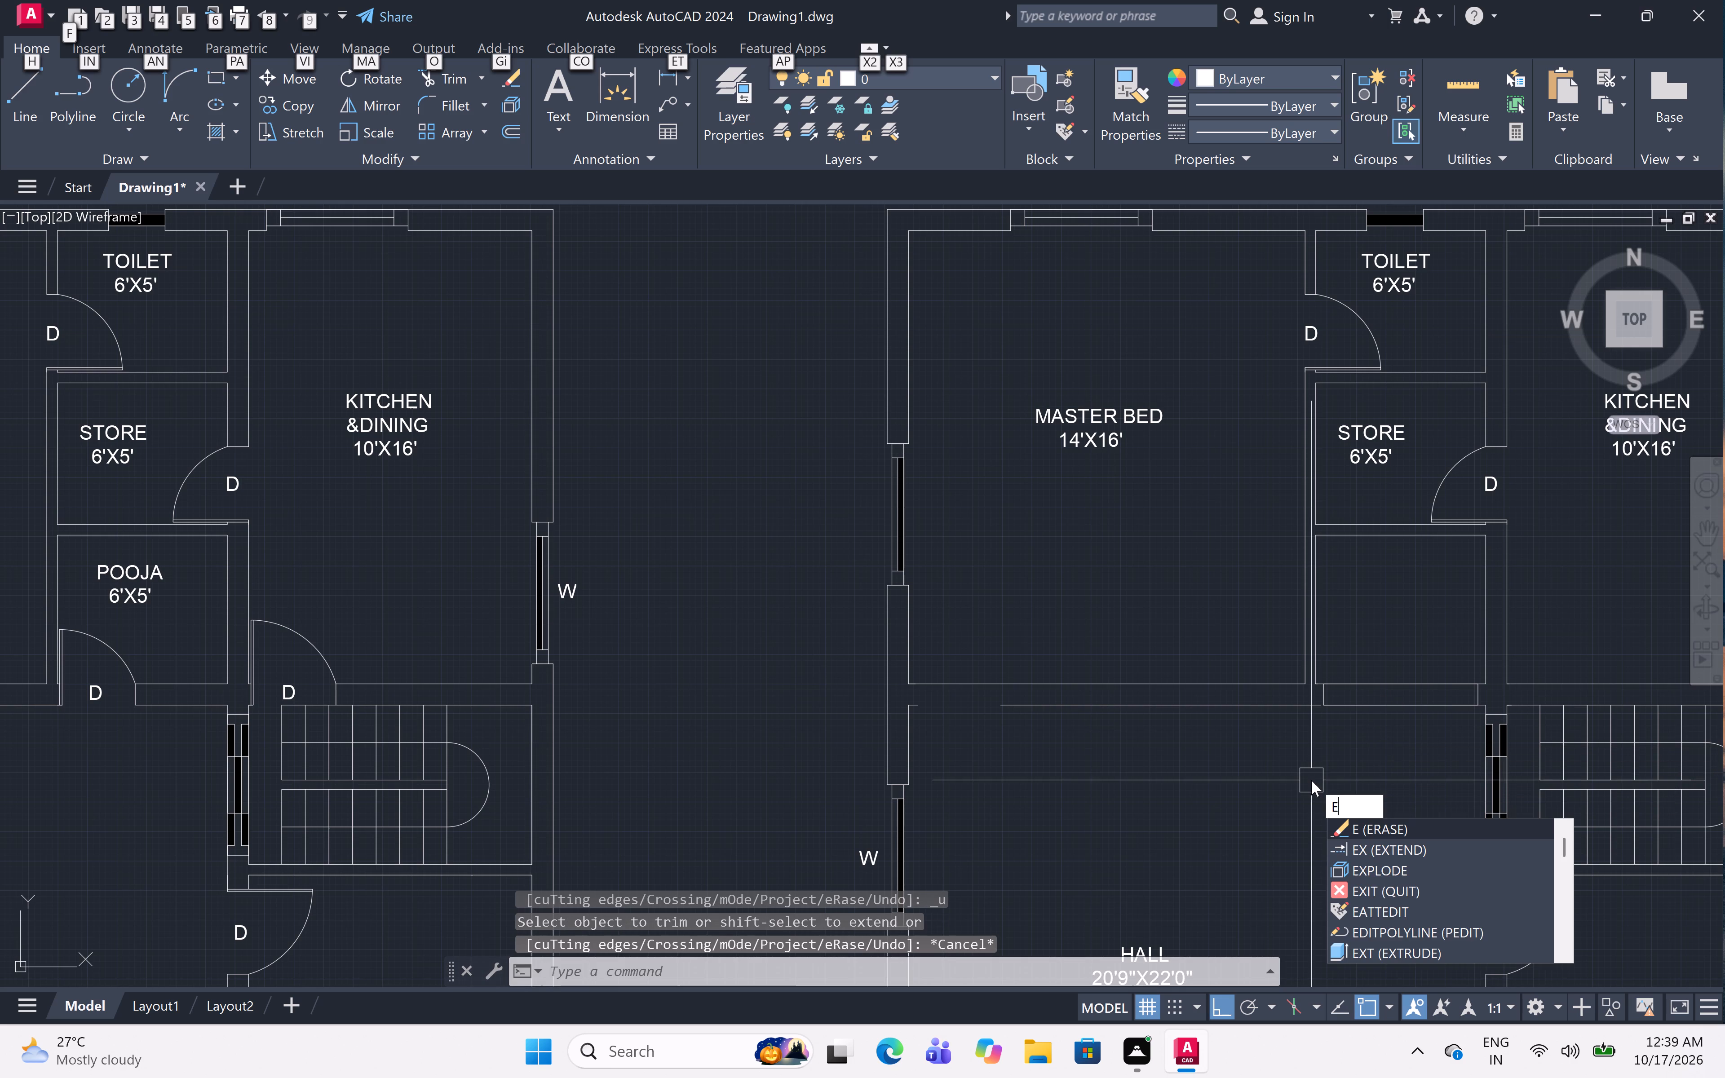
type("X")
key("space")
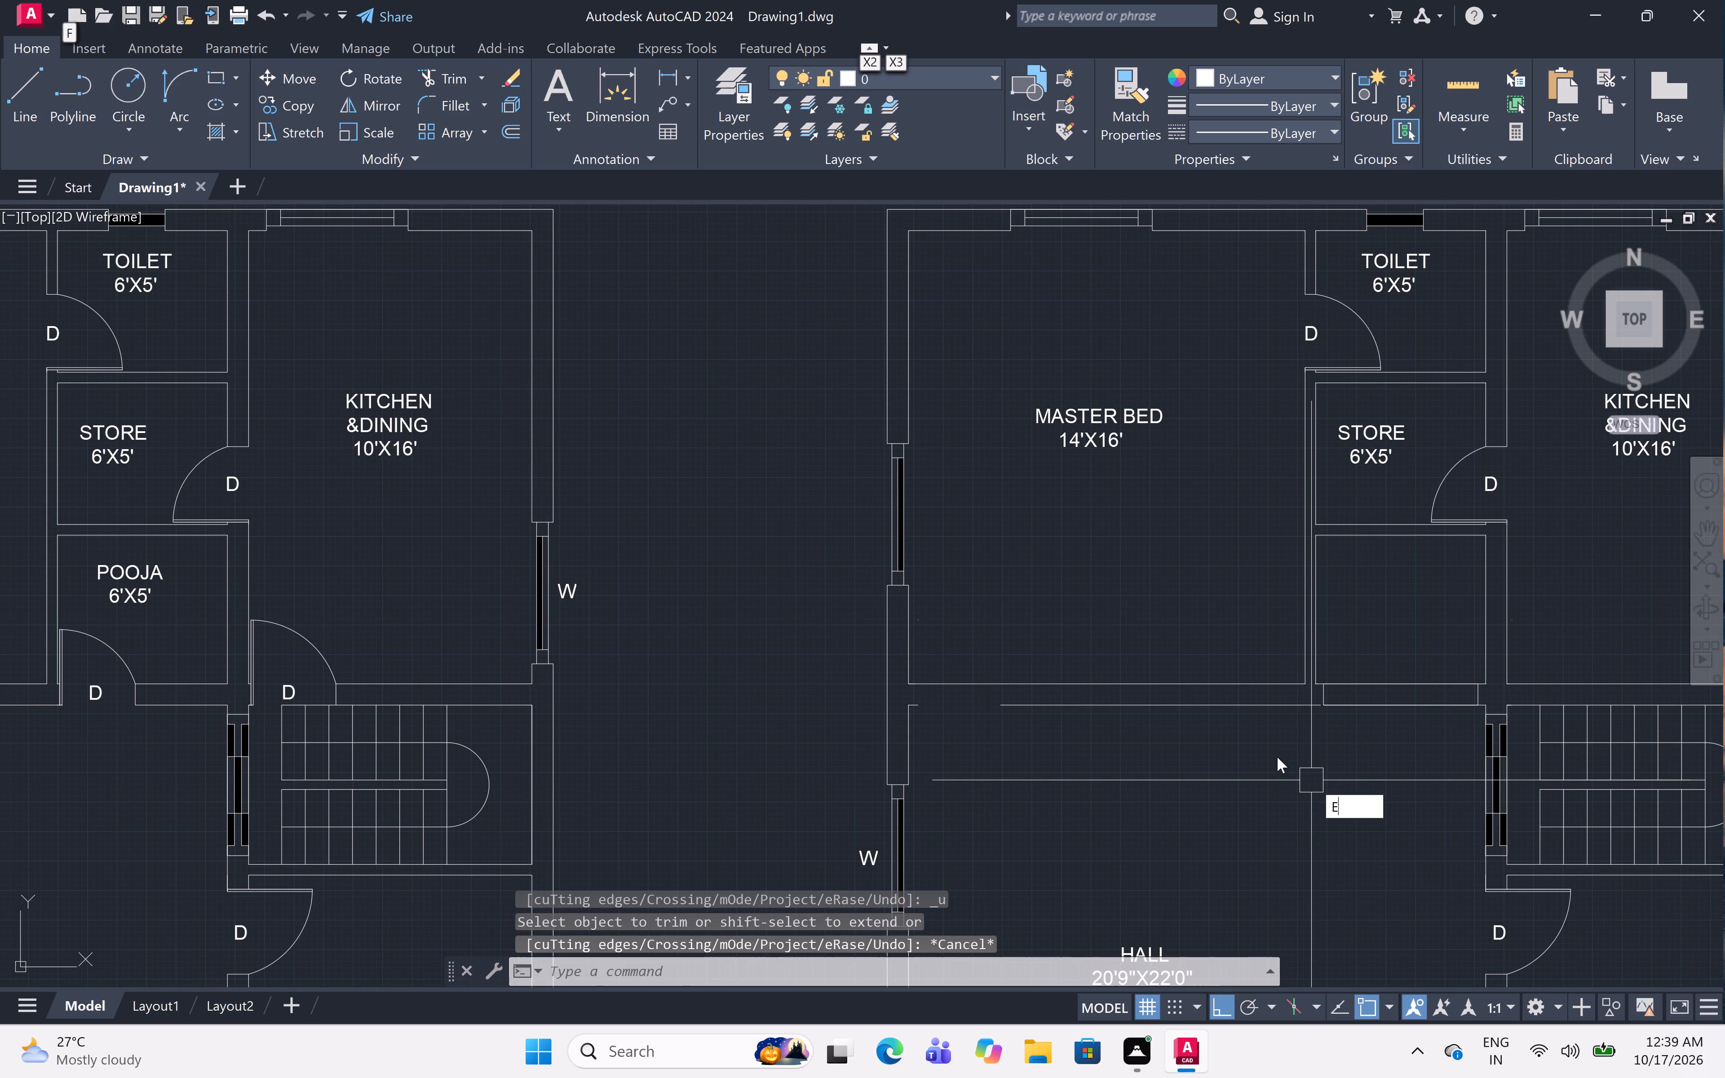
key("Escape")
key("grave")
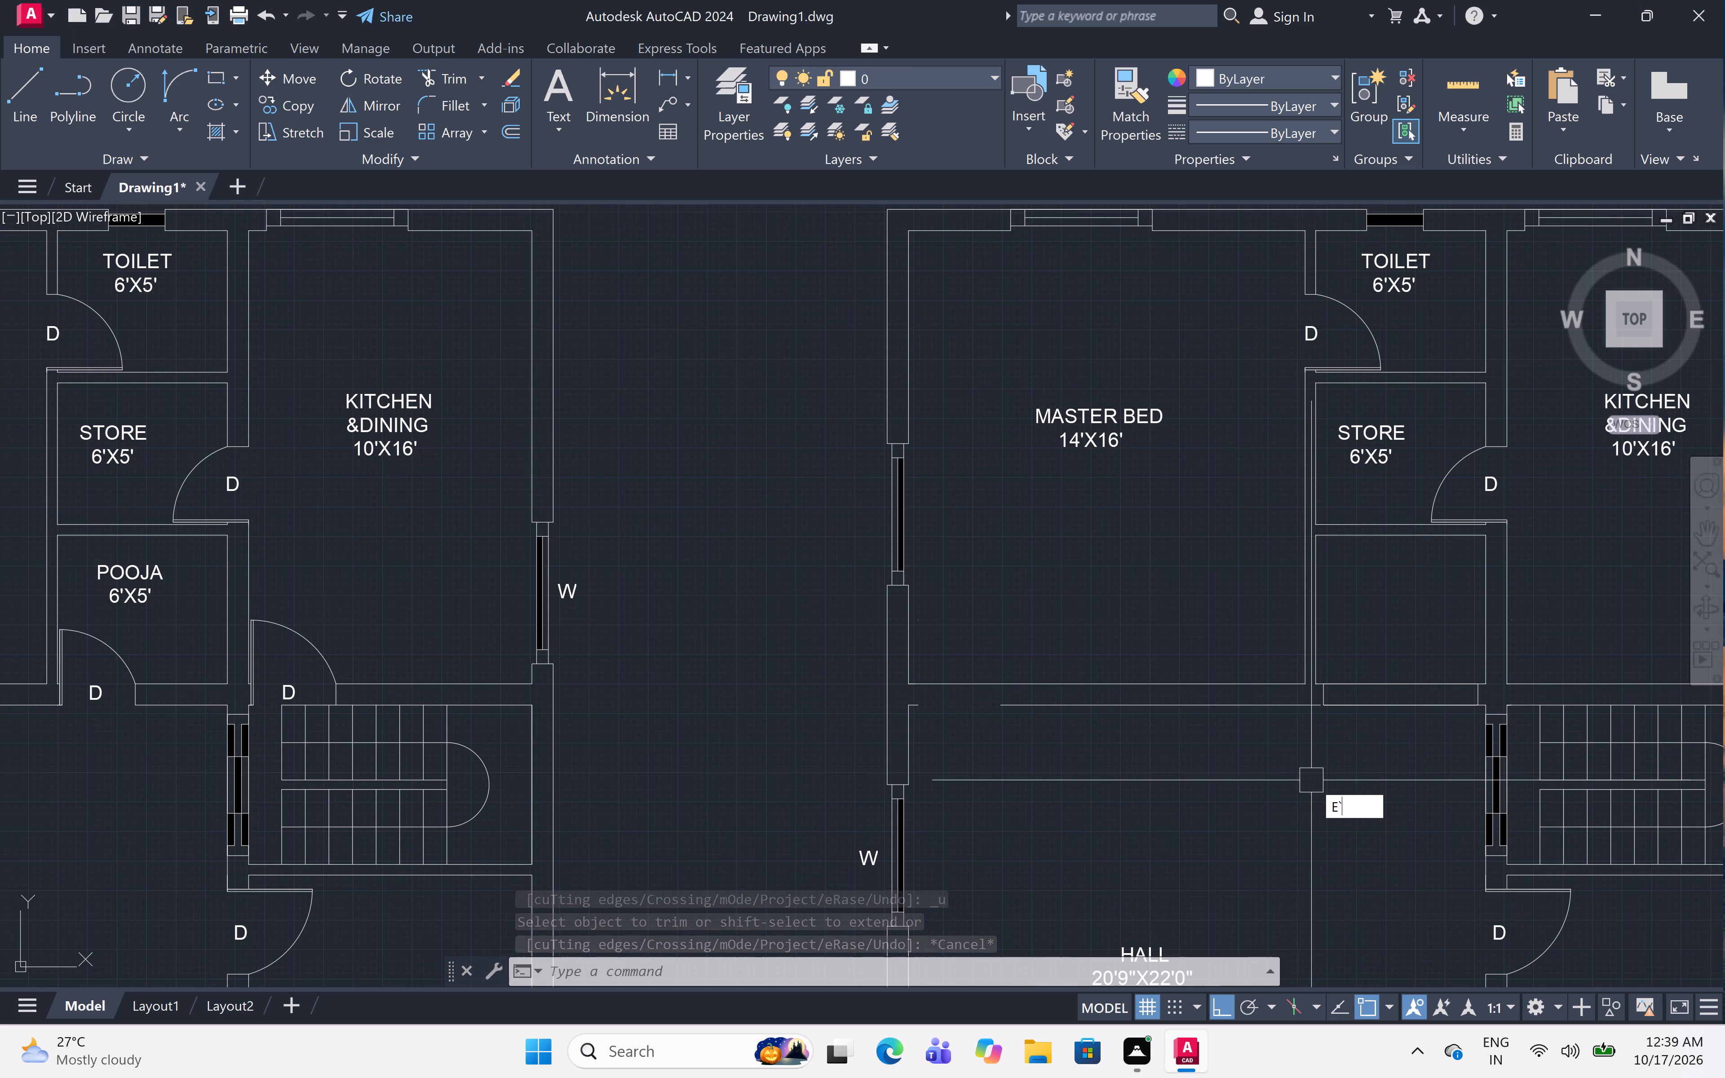
key("Escape")
key("Escape")
type("EX")
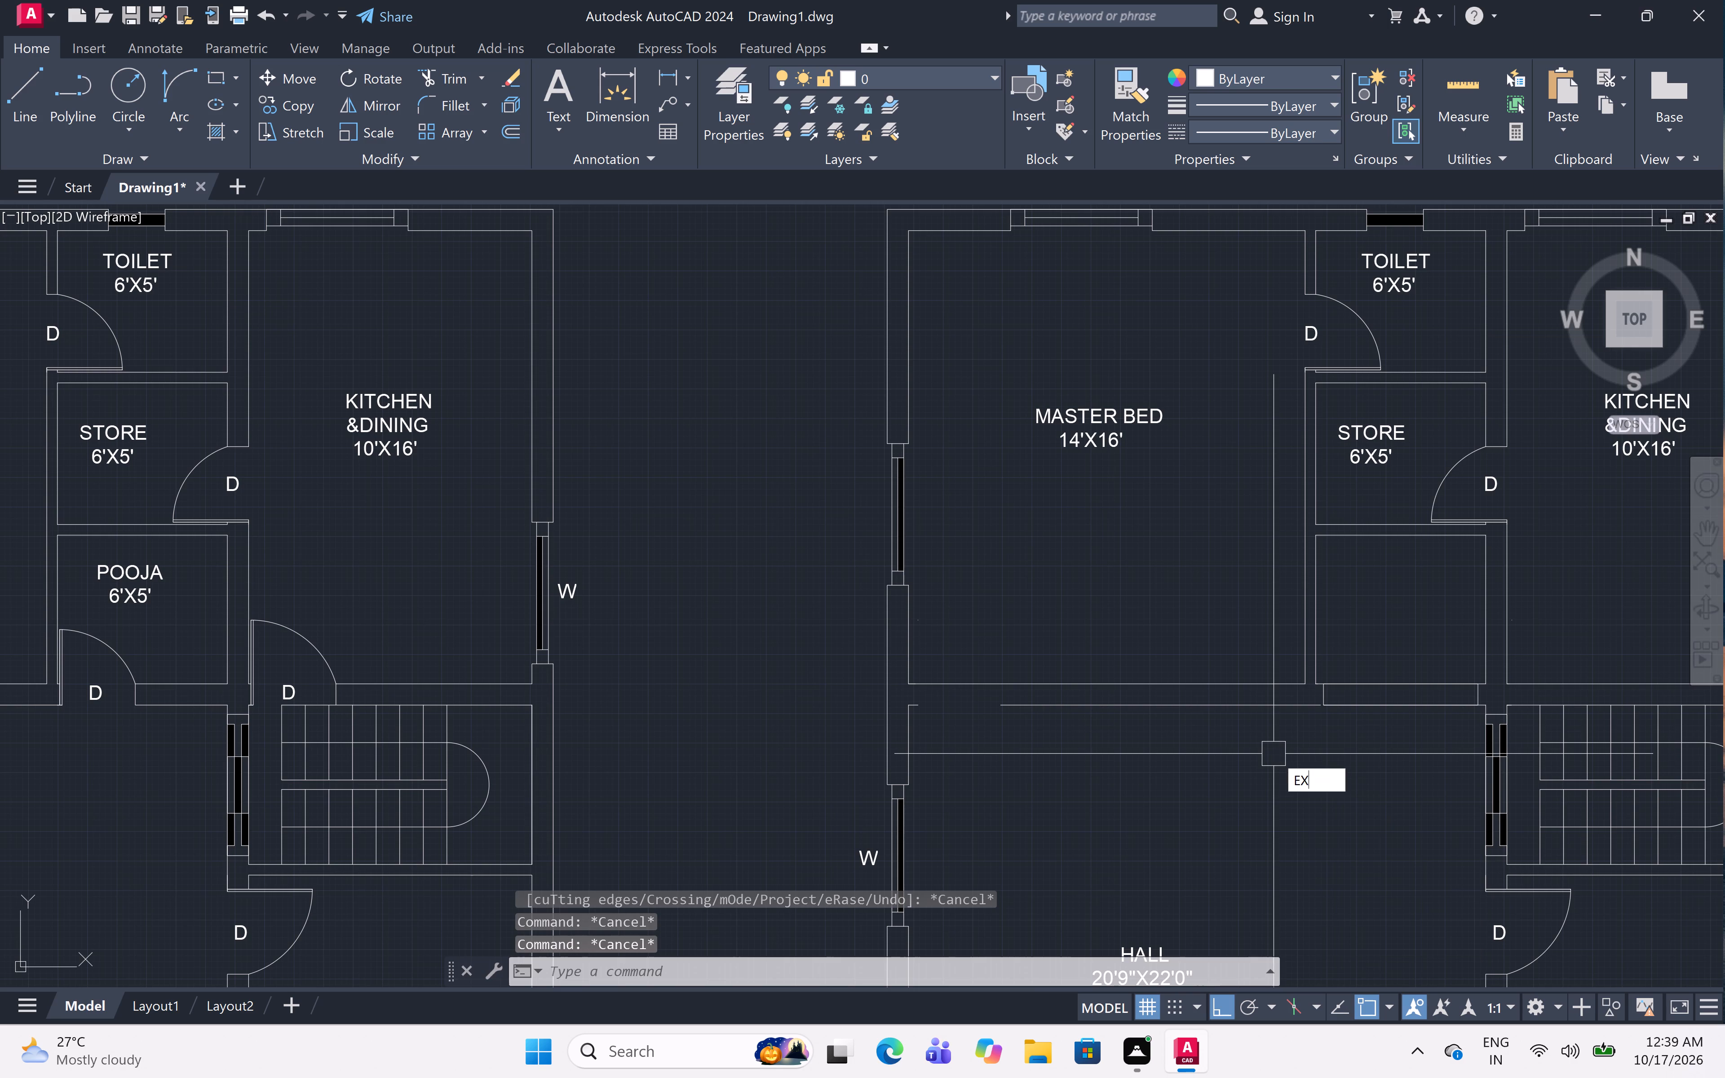
key("space")
left_click(1265, 714)
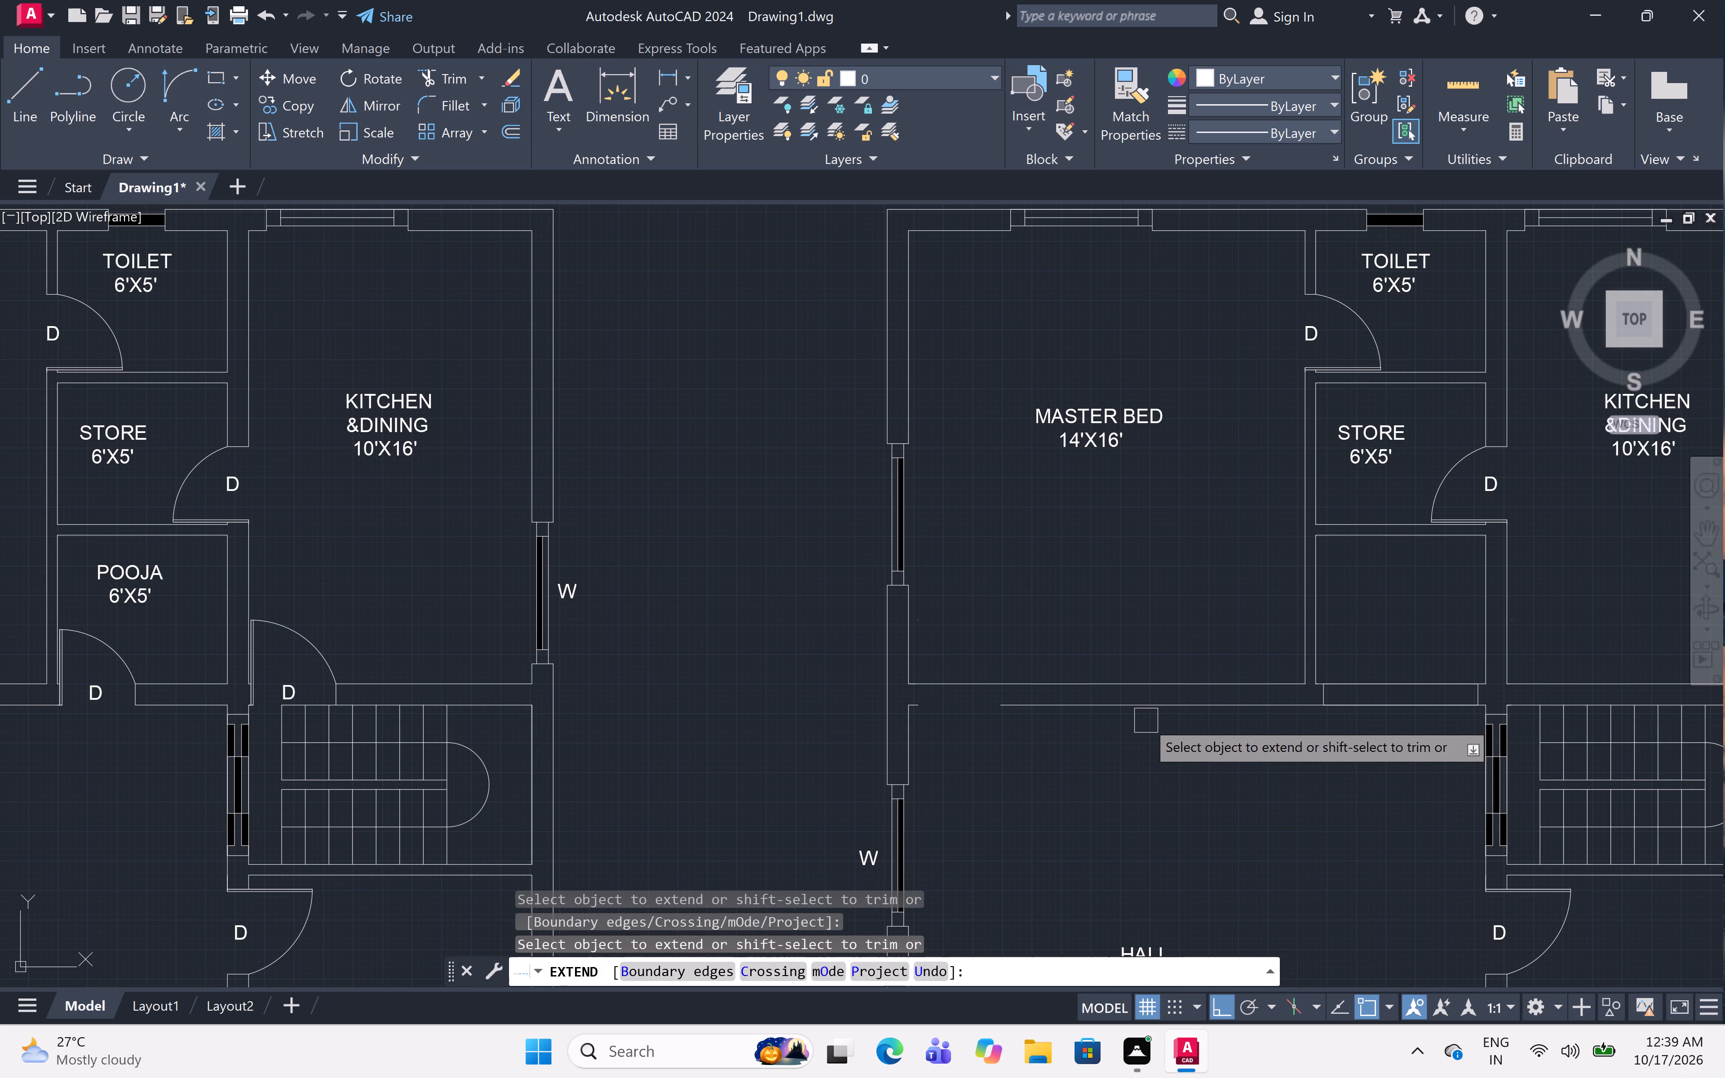
left_click(1136, 708)
key("Escape")
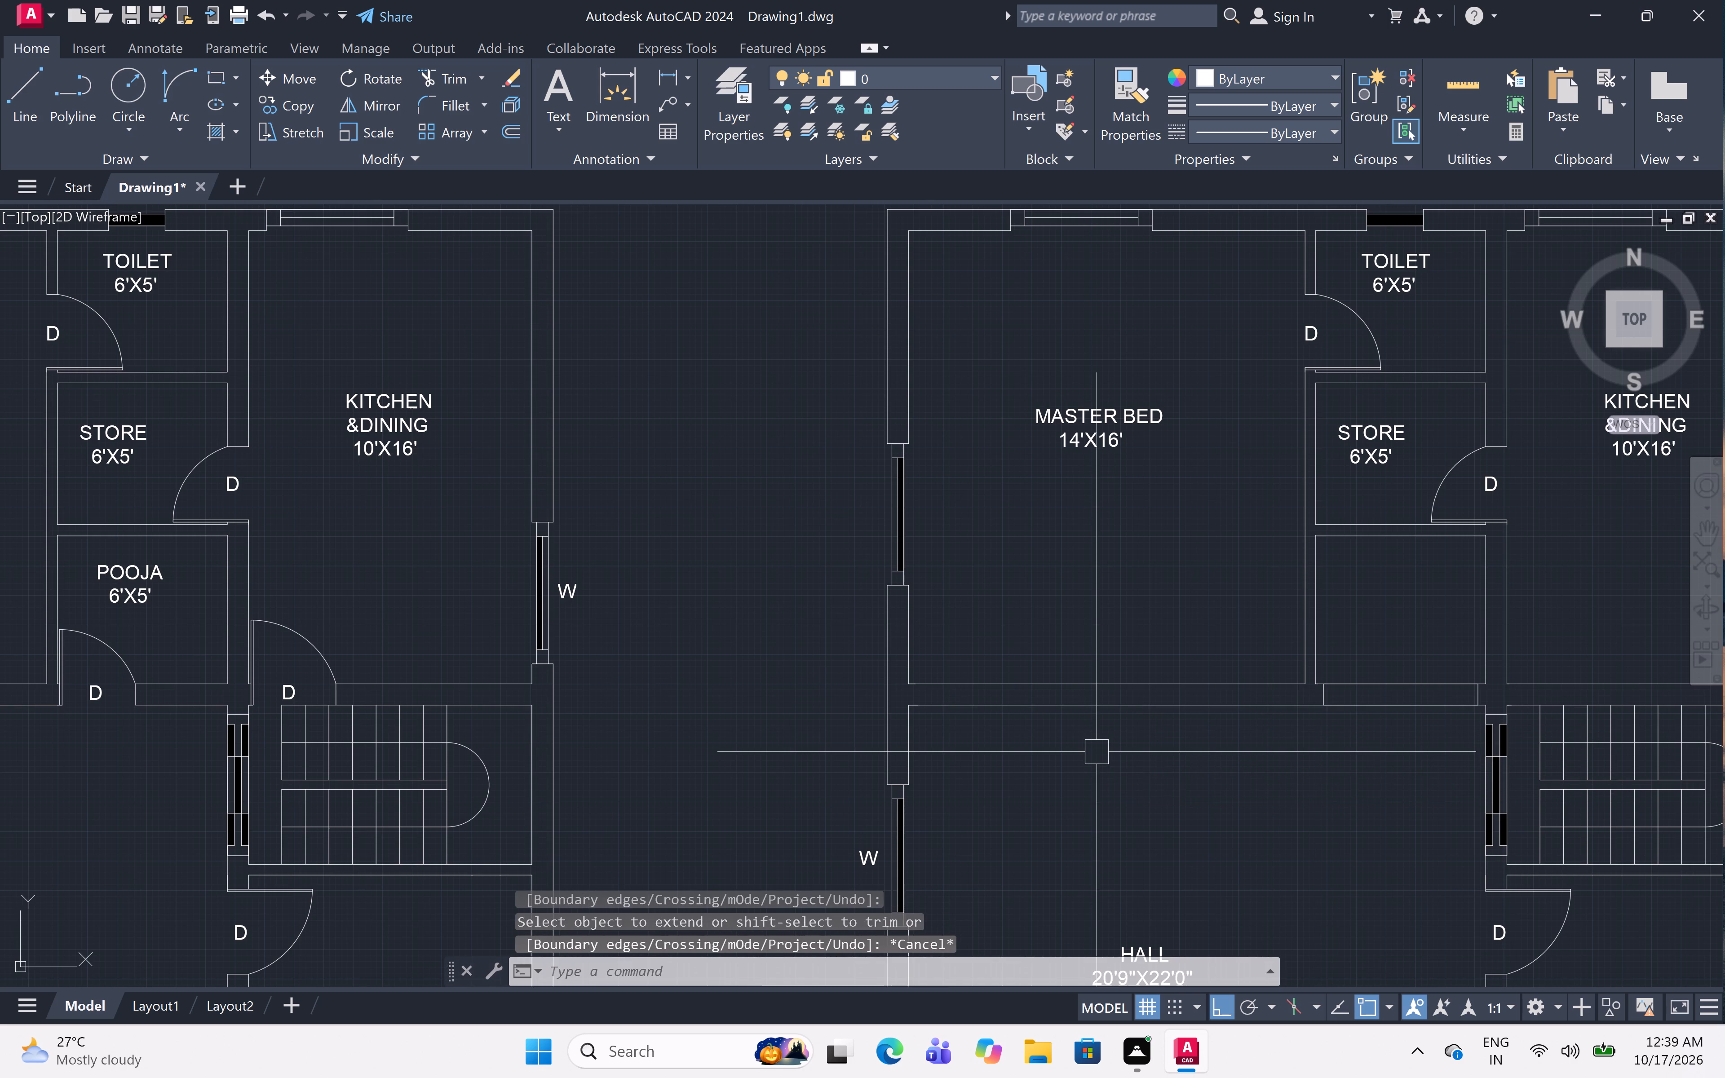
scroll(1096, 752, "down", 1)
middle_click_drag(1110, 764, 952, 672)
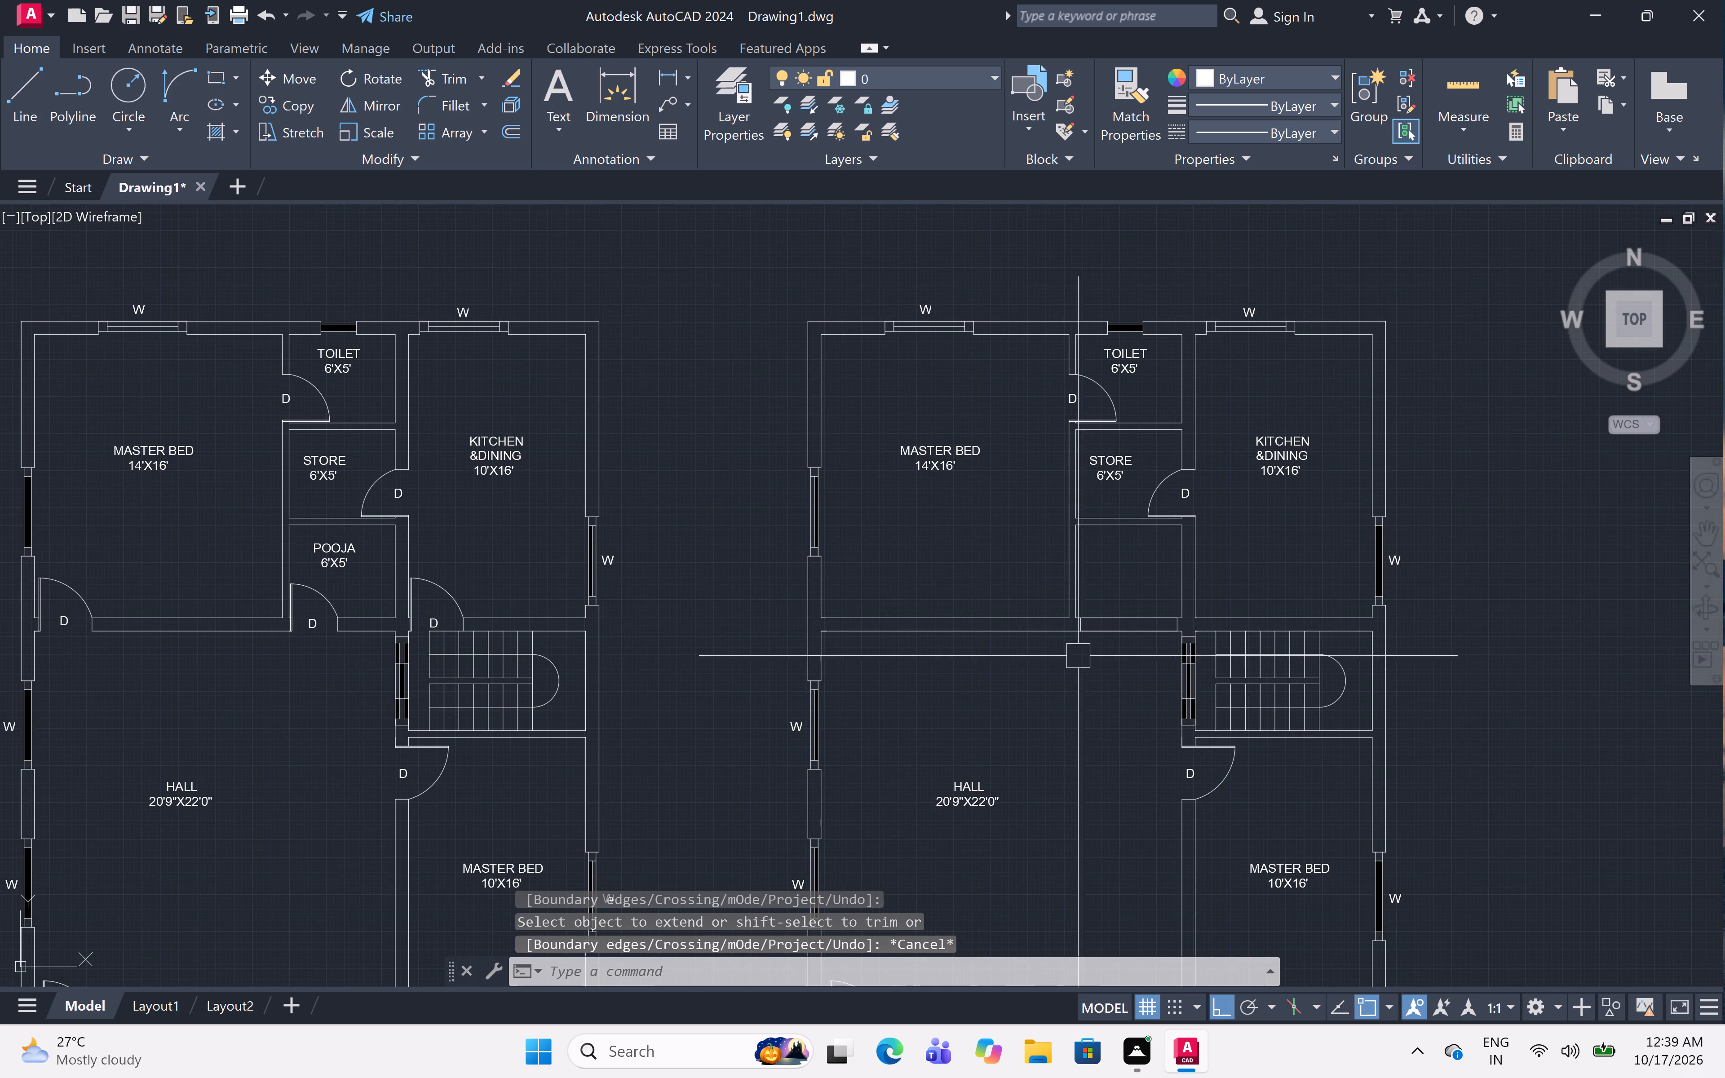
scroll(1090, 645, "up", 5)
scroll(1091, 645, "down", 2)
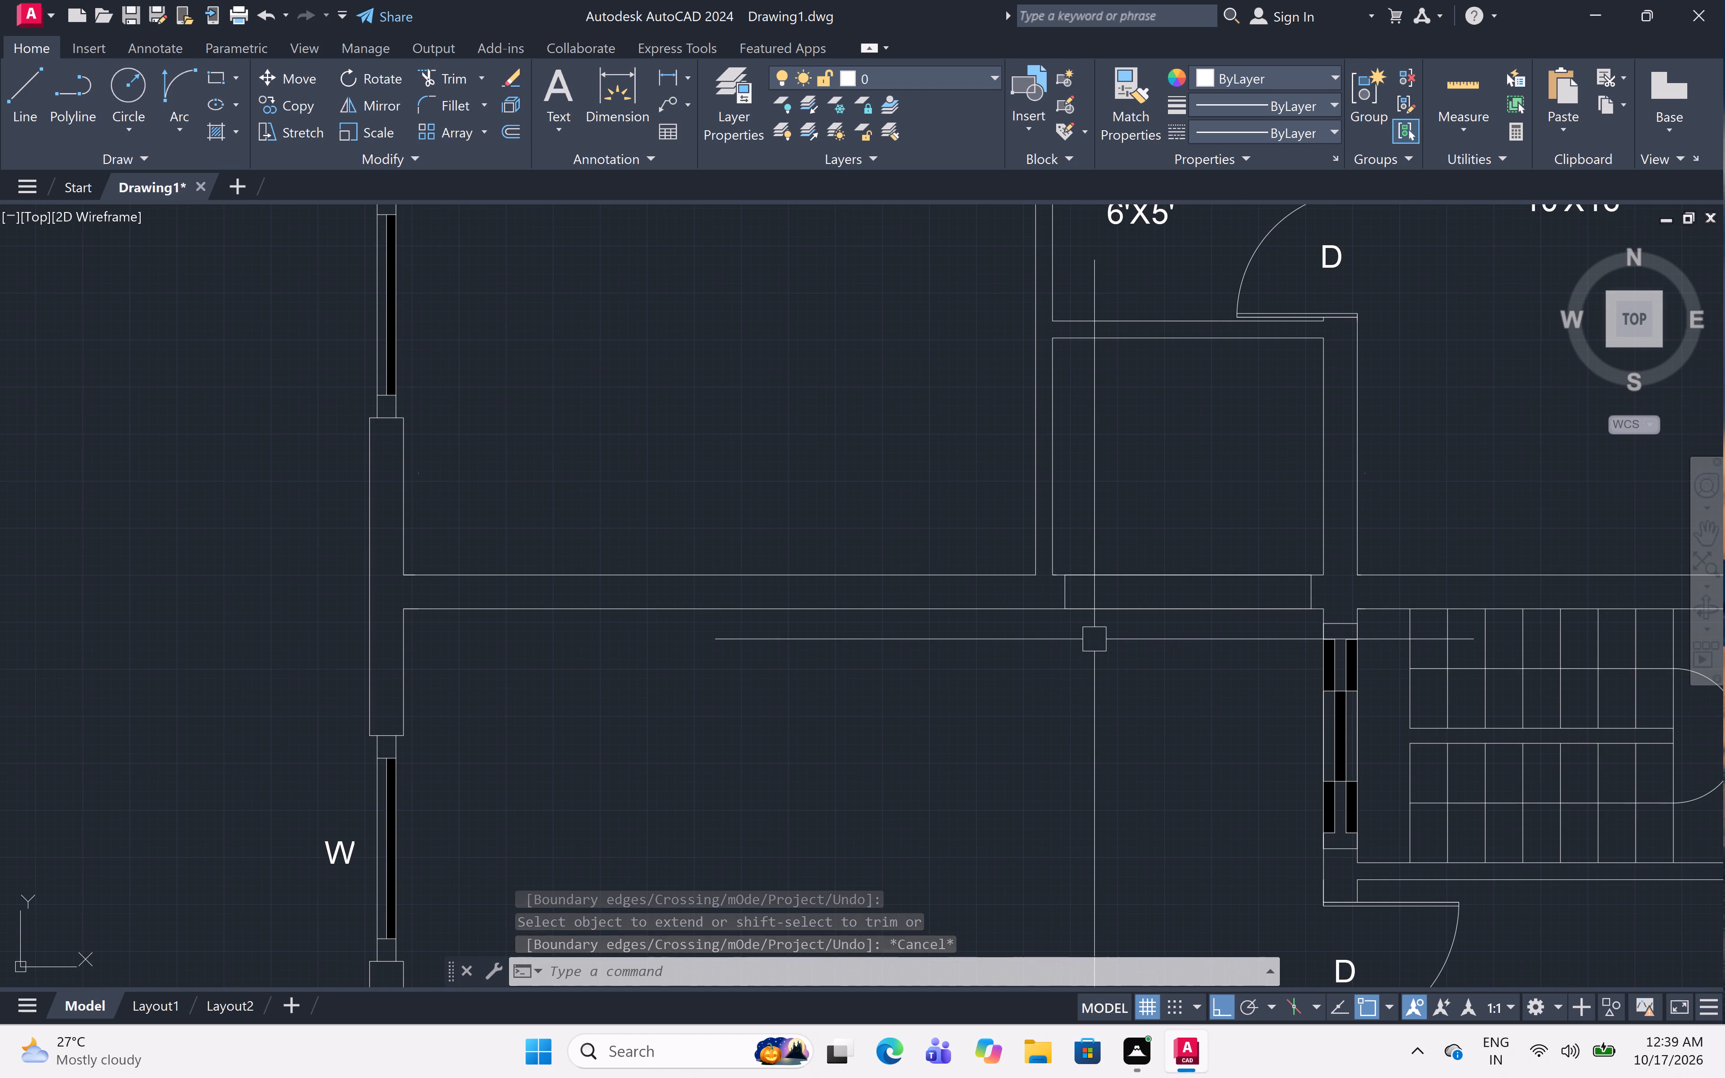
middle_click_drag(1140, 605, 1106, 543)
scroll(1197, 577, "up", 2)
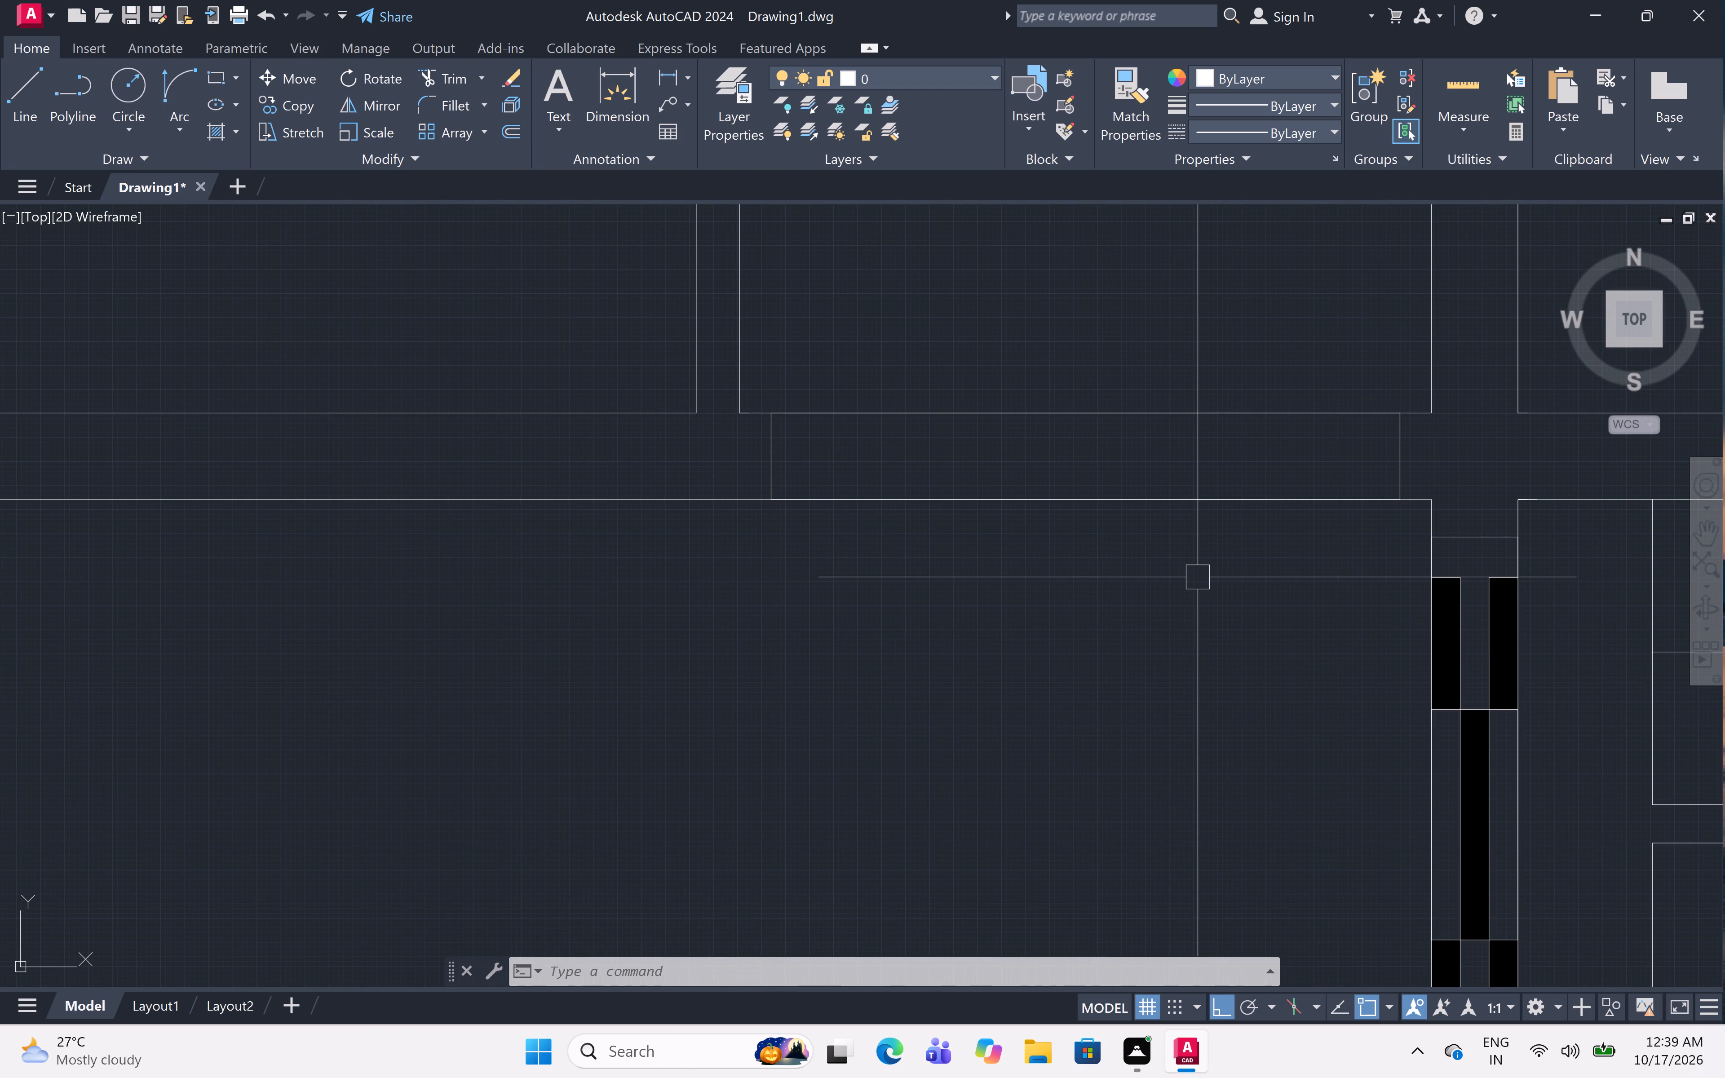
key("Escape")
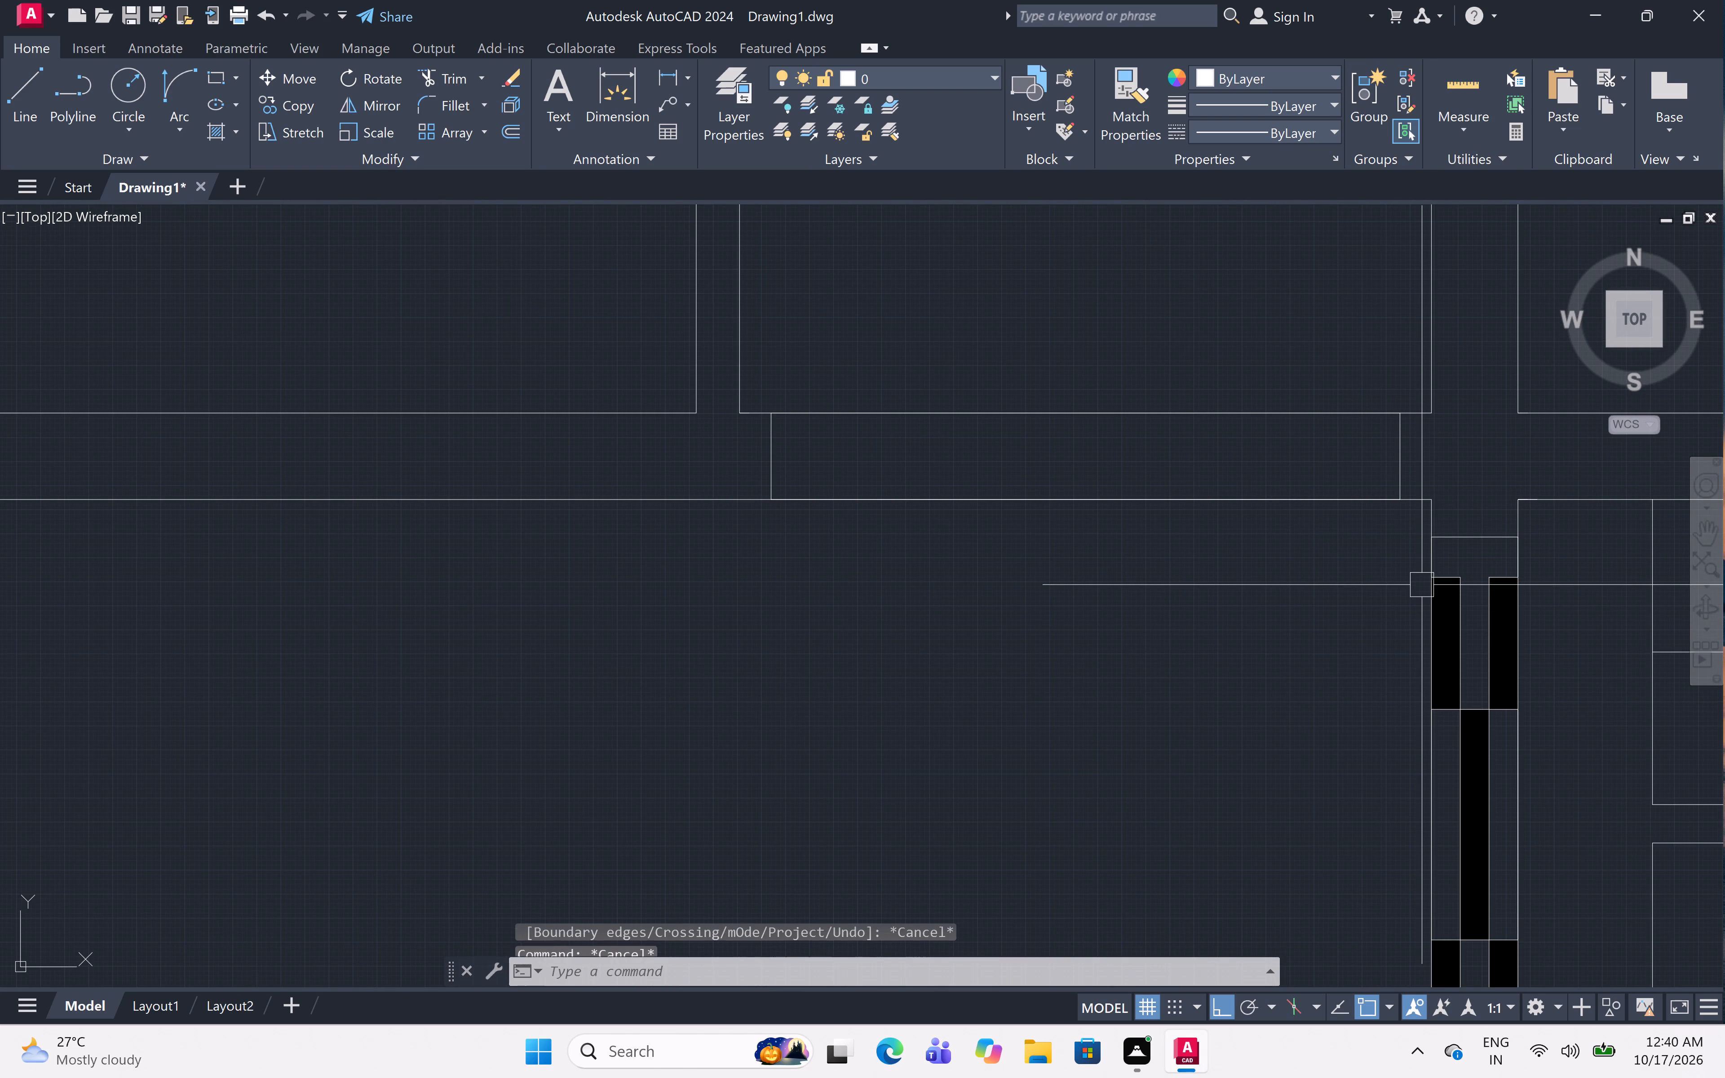
Measure the end-frame depth of the existing filled window beside the HALL's north wall opening.
type("L")
key("space")
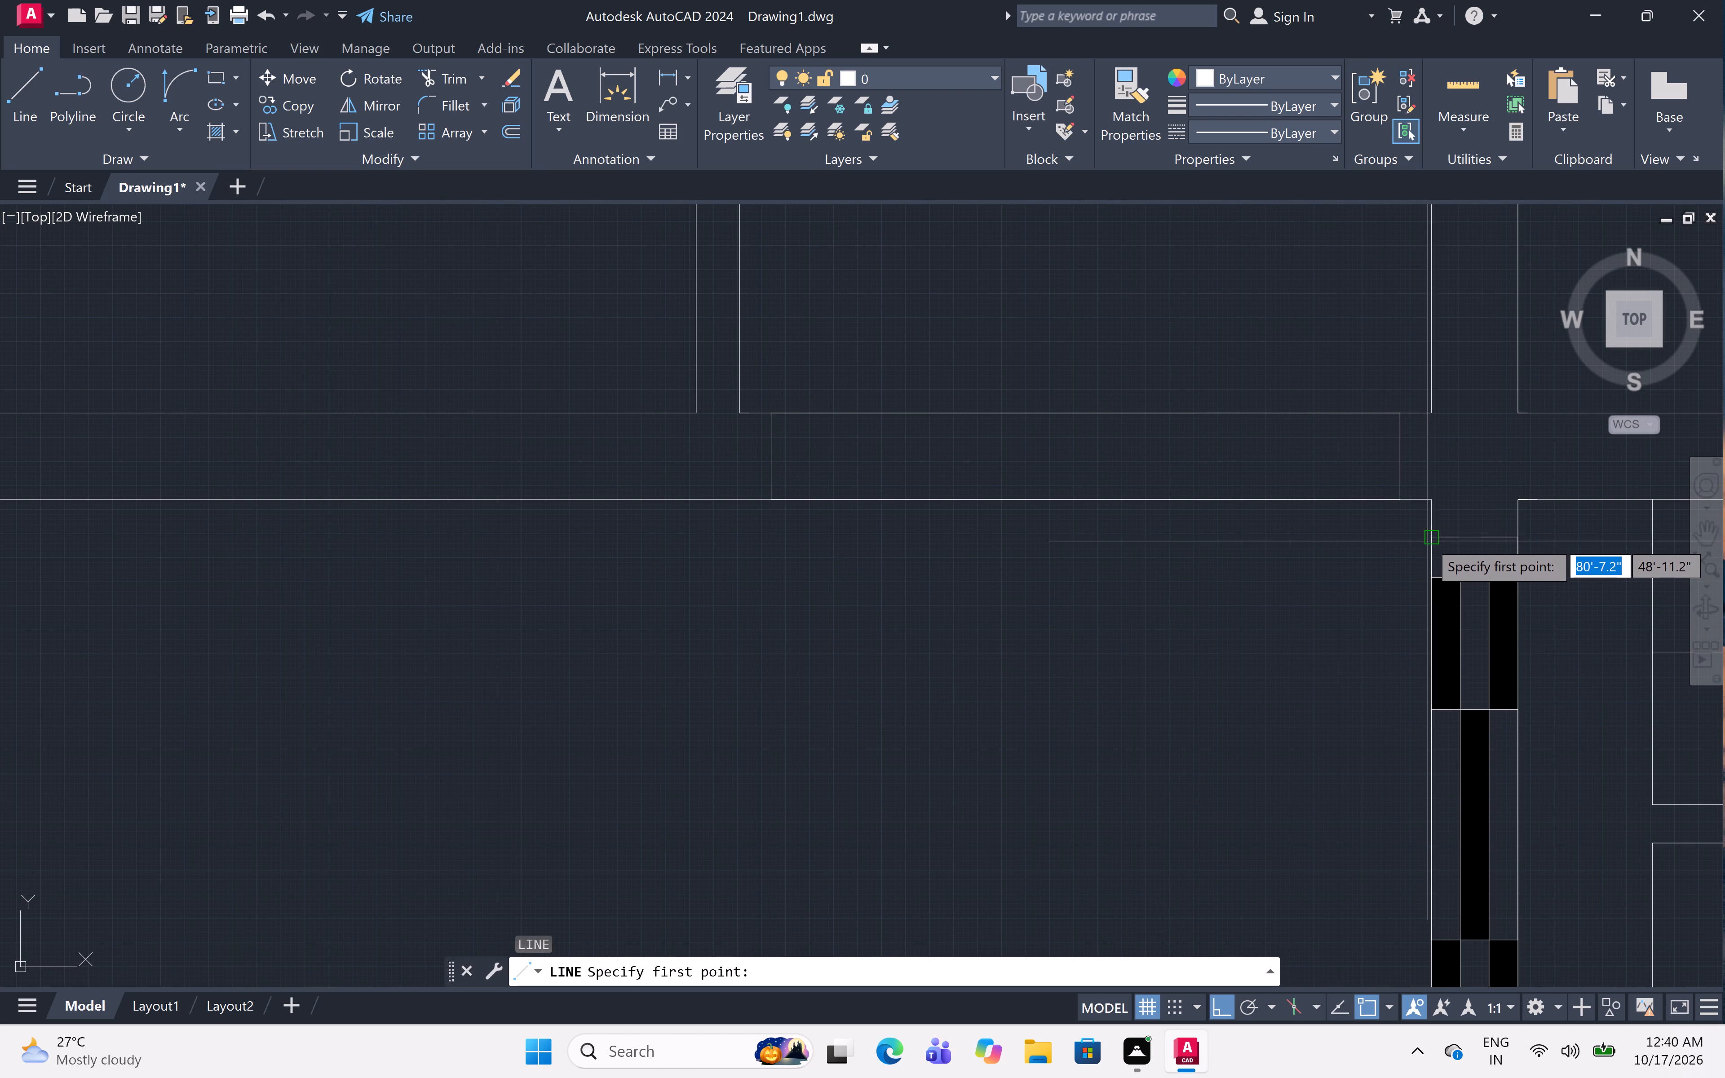
left_click(1428, 537)
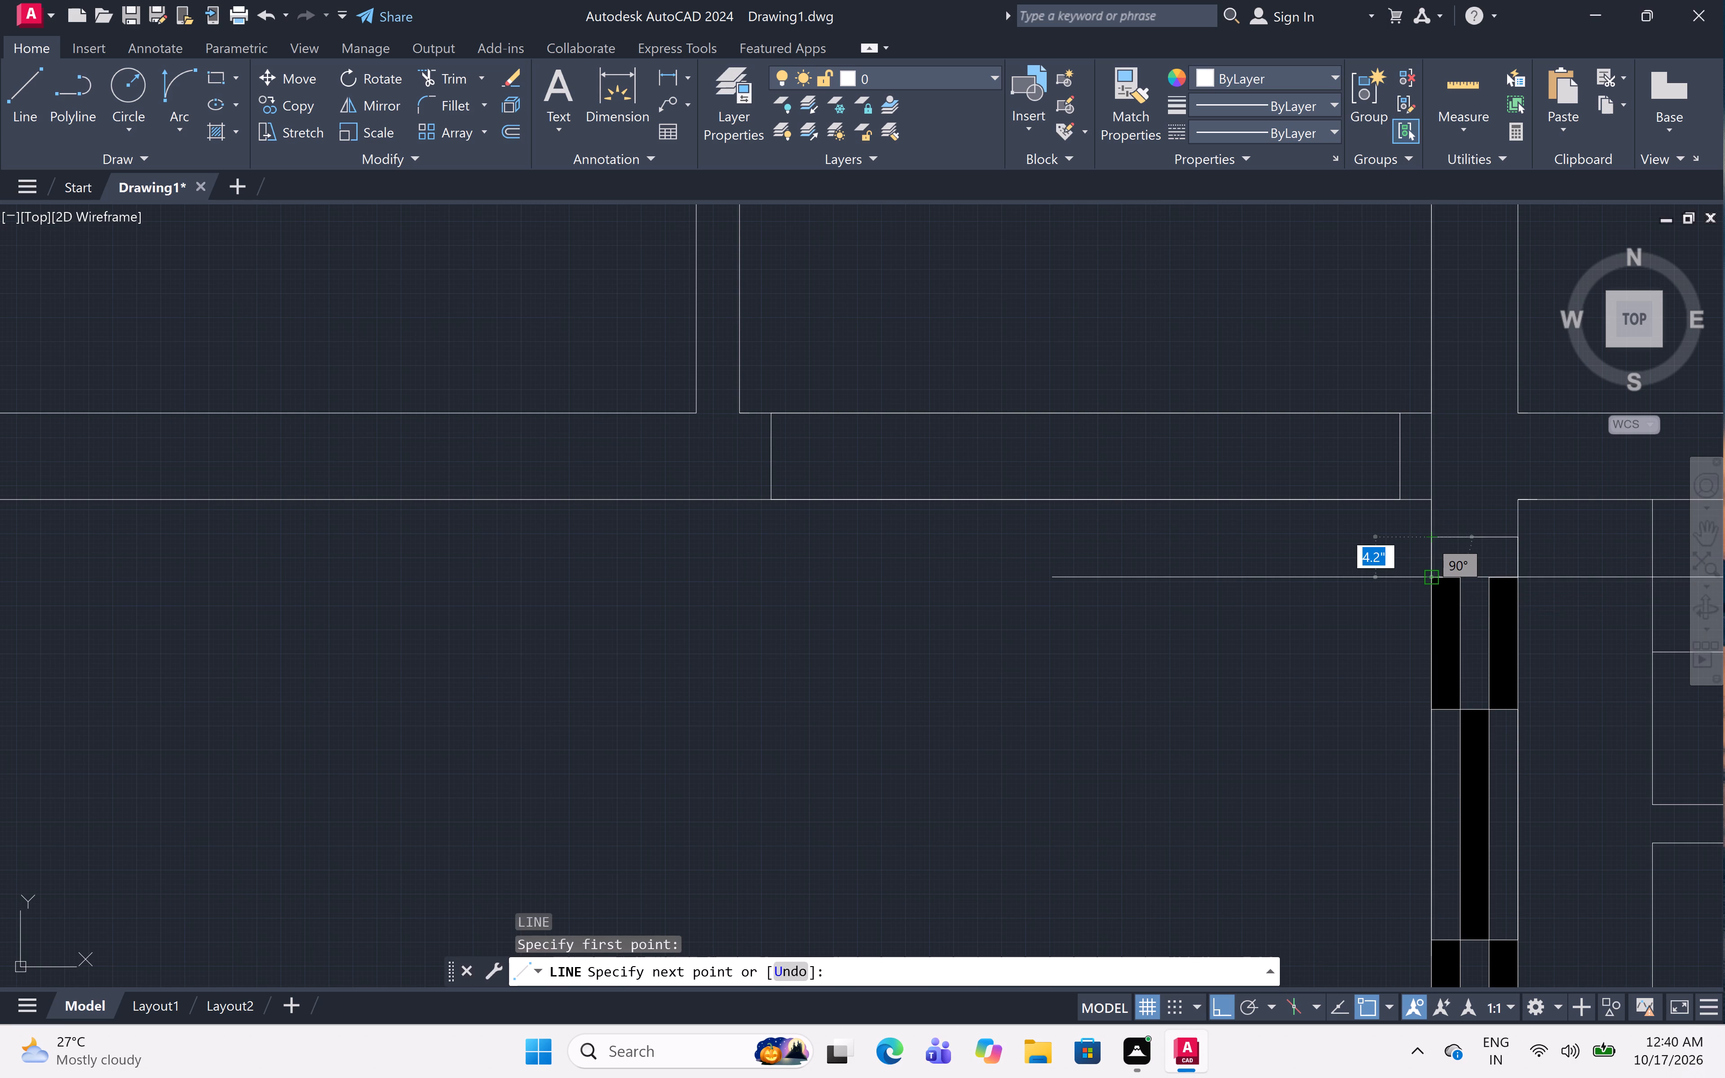
key("Escape")
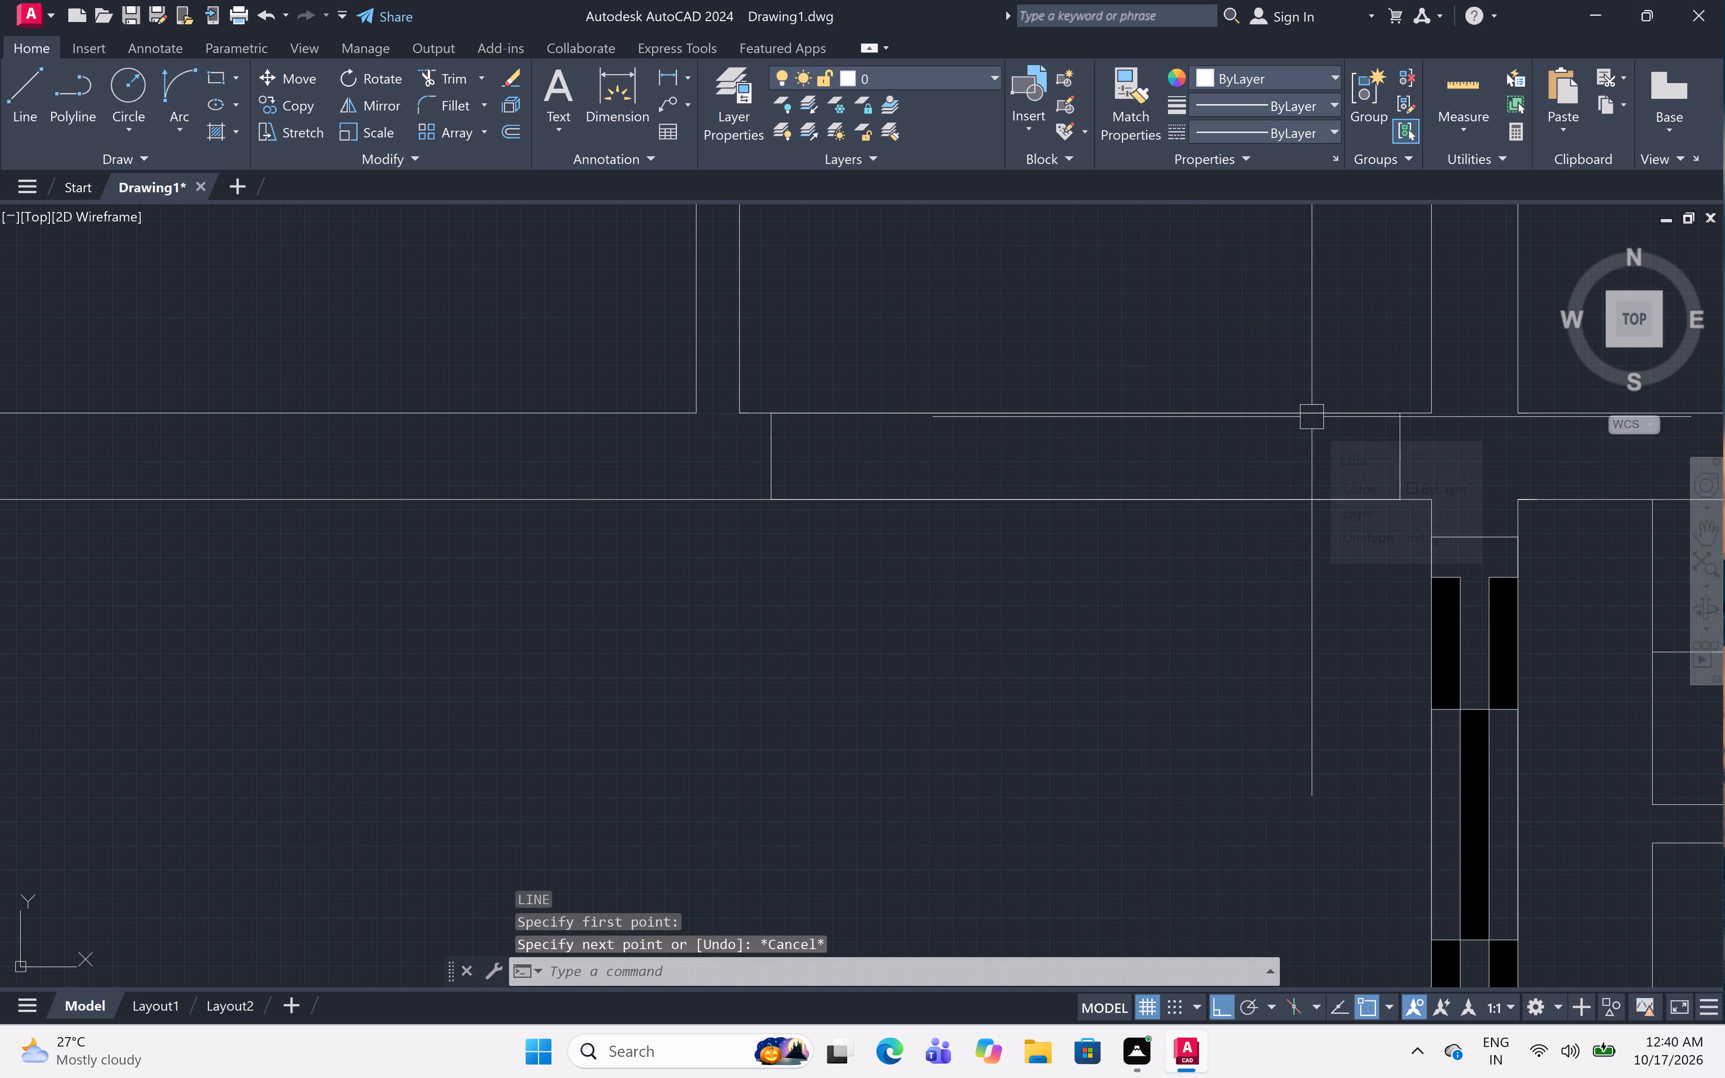
Offset both end lines of the opening in the HALL's north wall 4" inward to form the window's end frames.
type("OFF 4'")
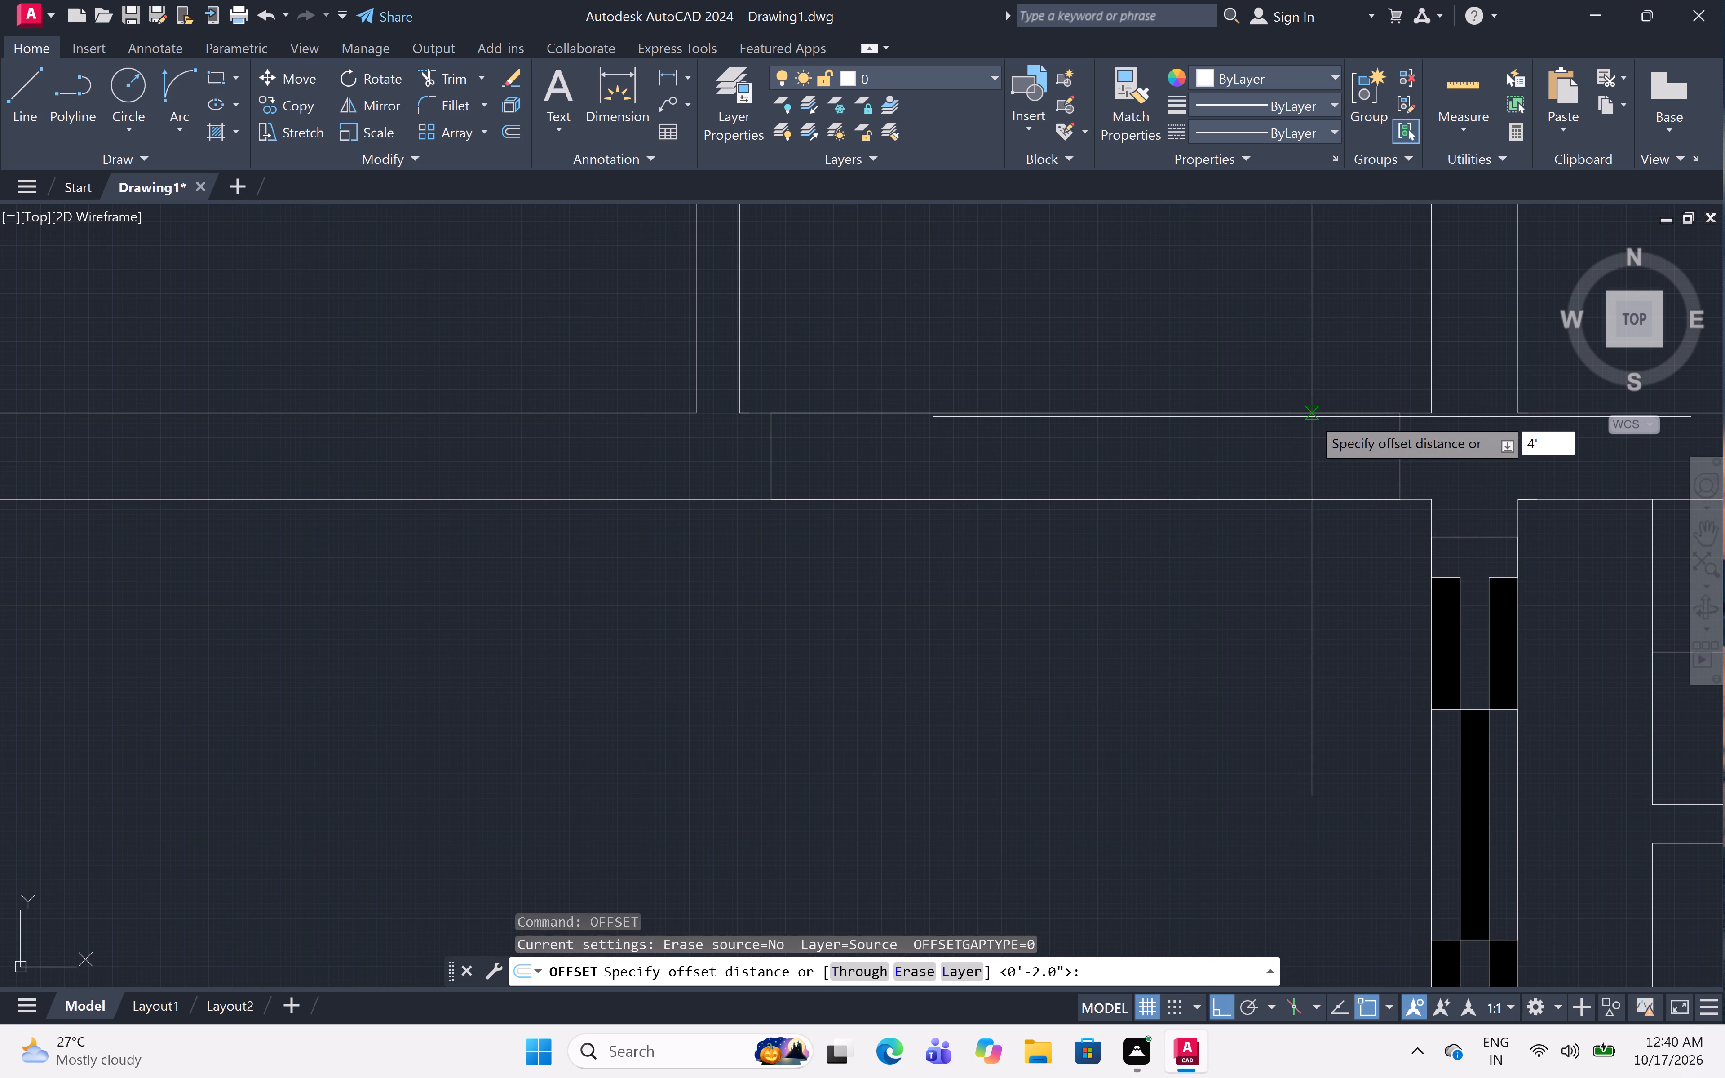
key("BackSpace")
type("\"")
key("space")
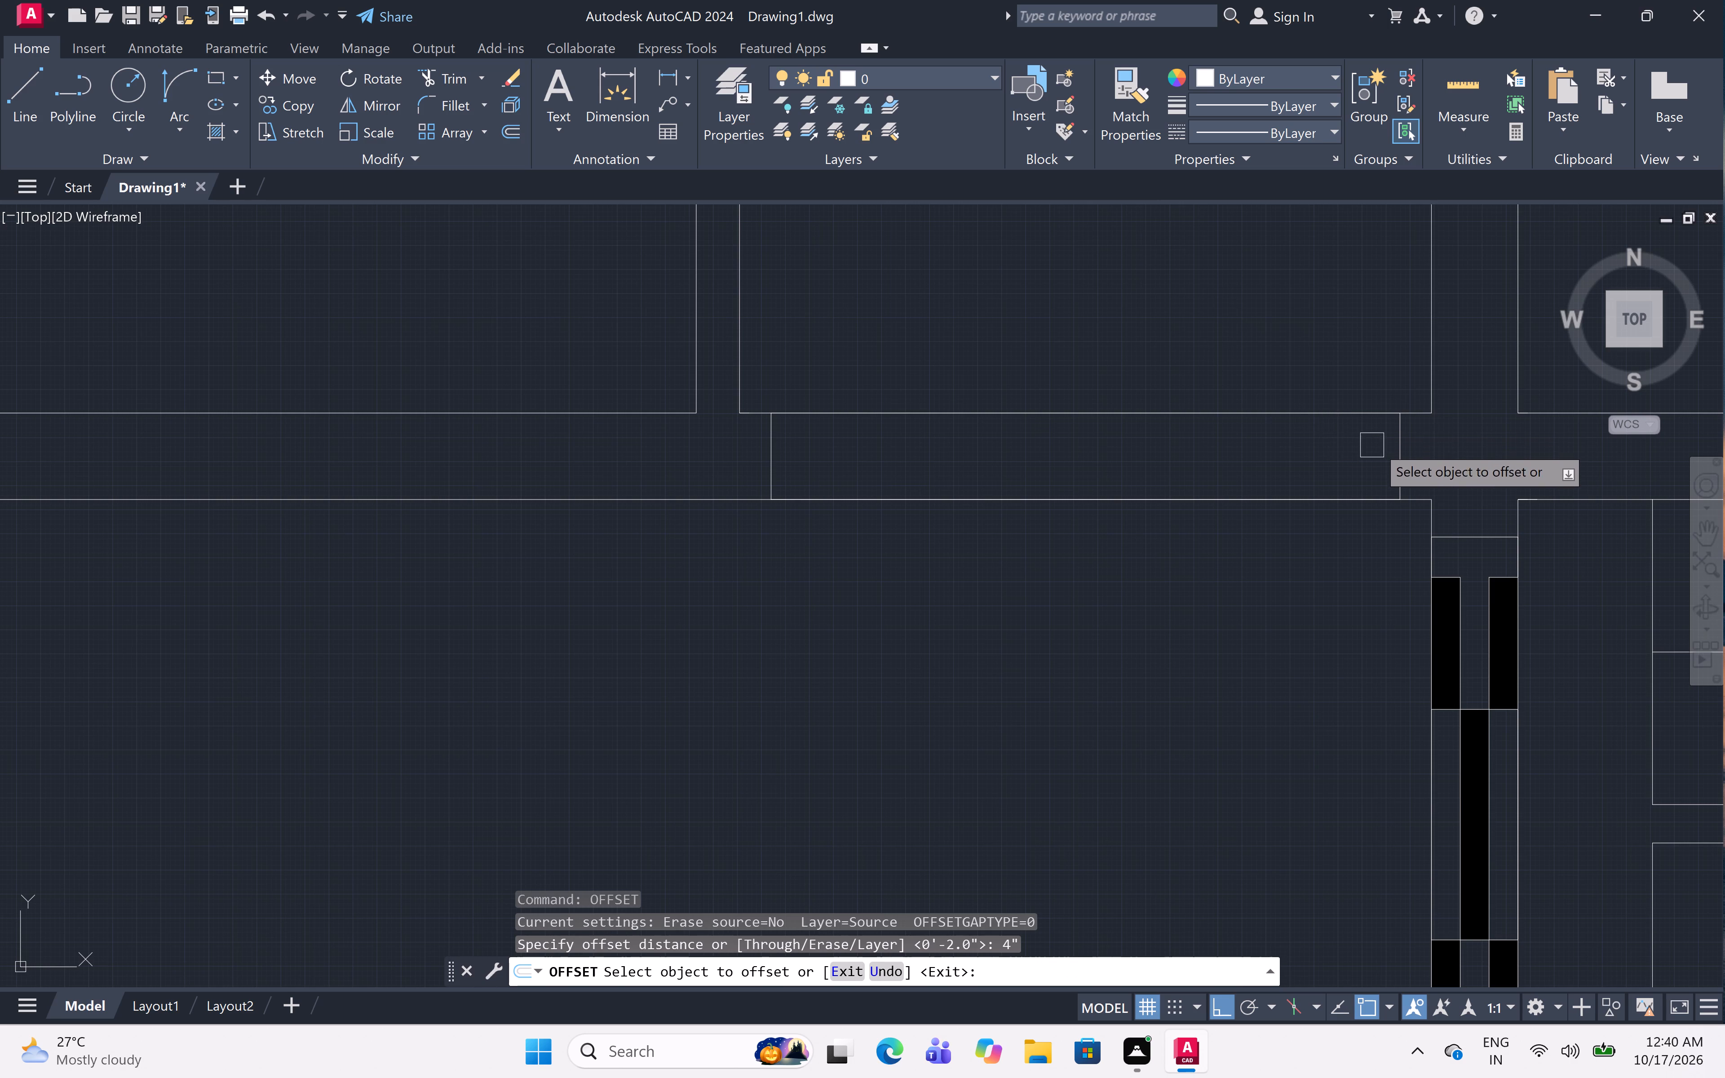
left_click(1398, 442)
left_click(1335, 443)
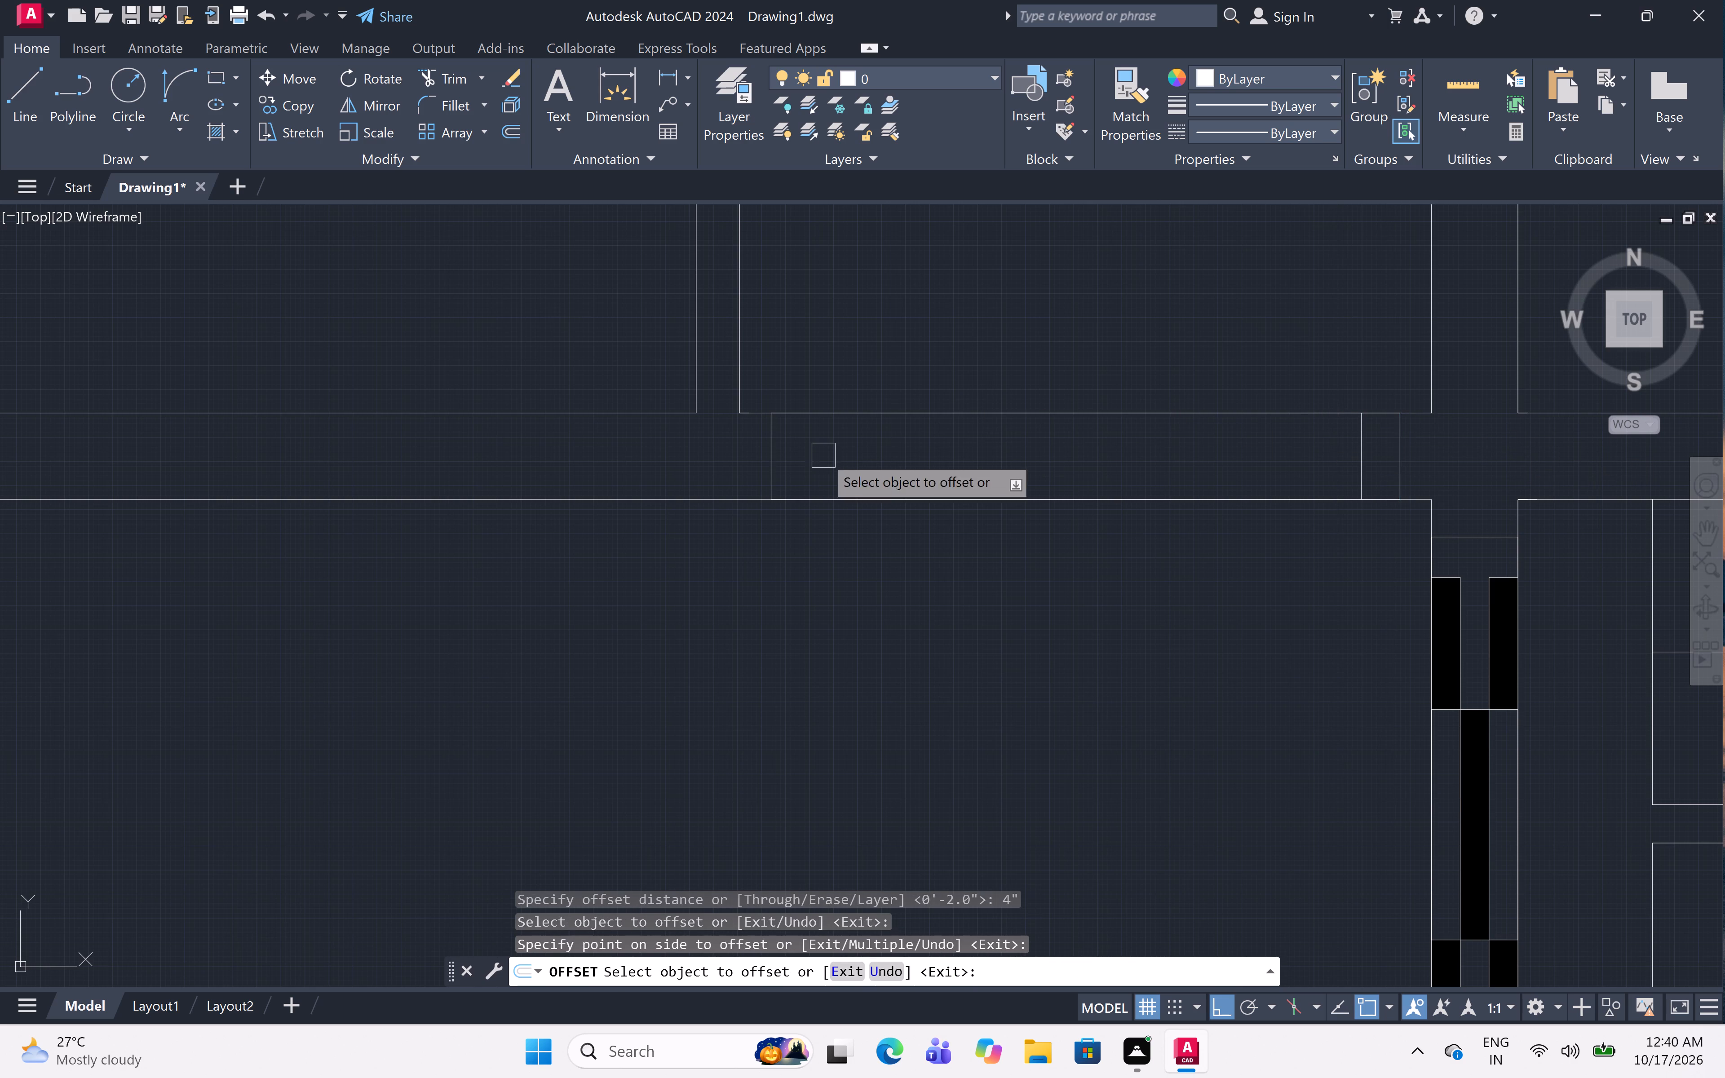
left_click(773, 443)
left_click(911, 443)
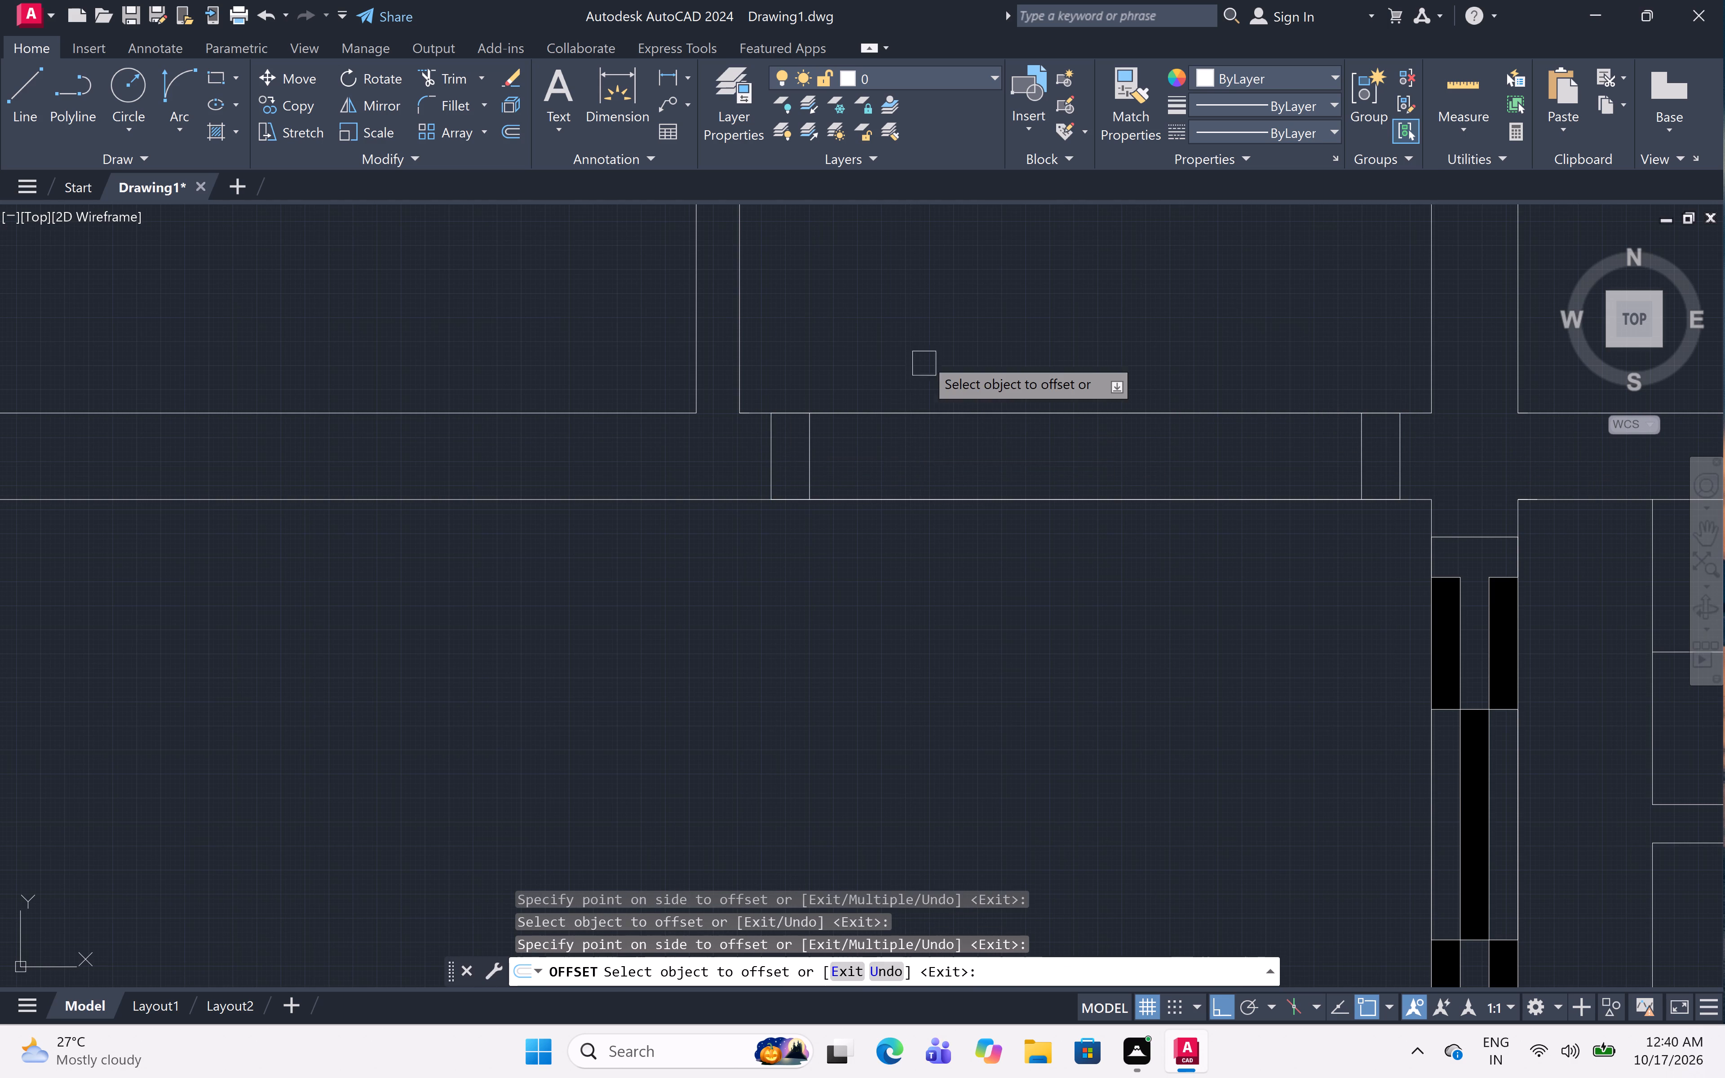
scroll(926, 350, "down", 1)
key("Escape")
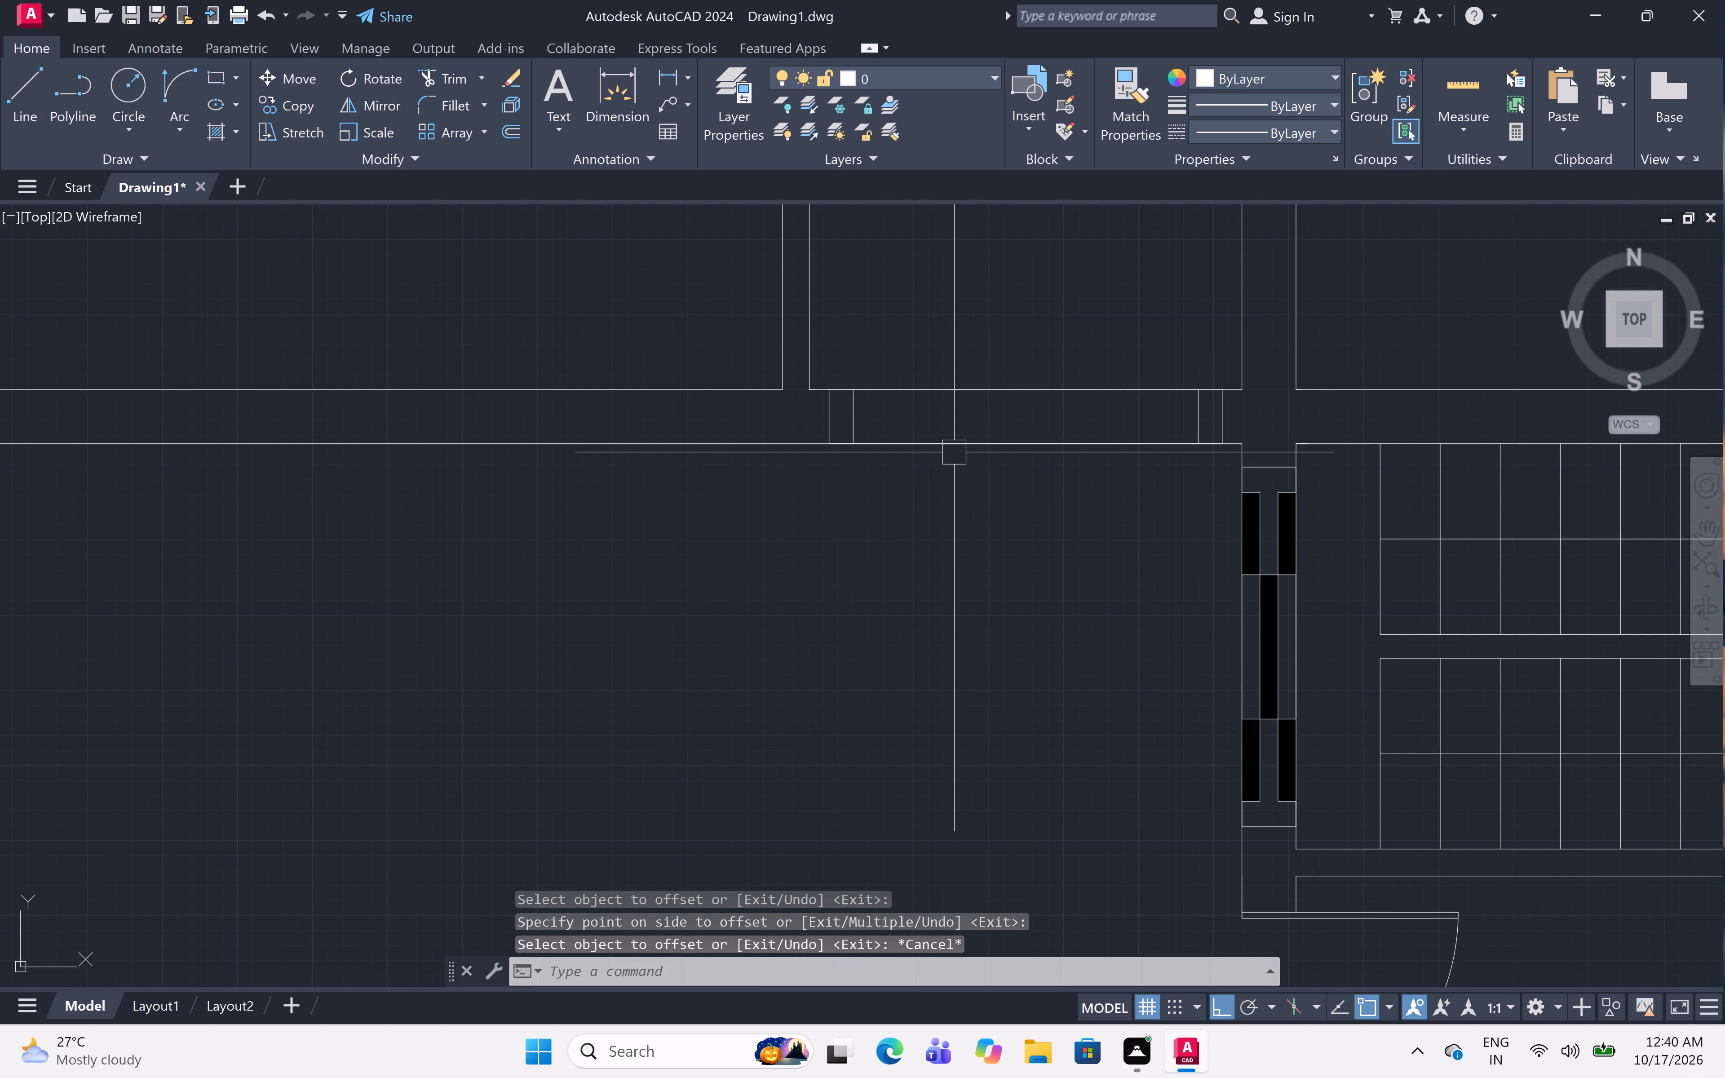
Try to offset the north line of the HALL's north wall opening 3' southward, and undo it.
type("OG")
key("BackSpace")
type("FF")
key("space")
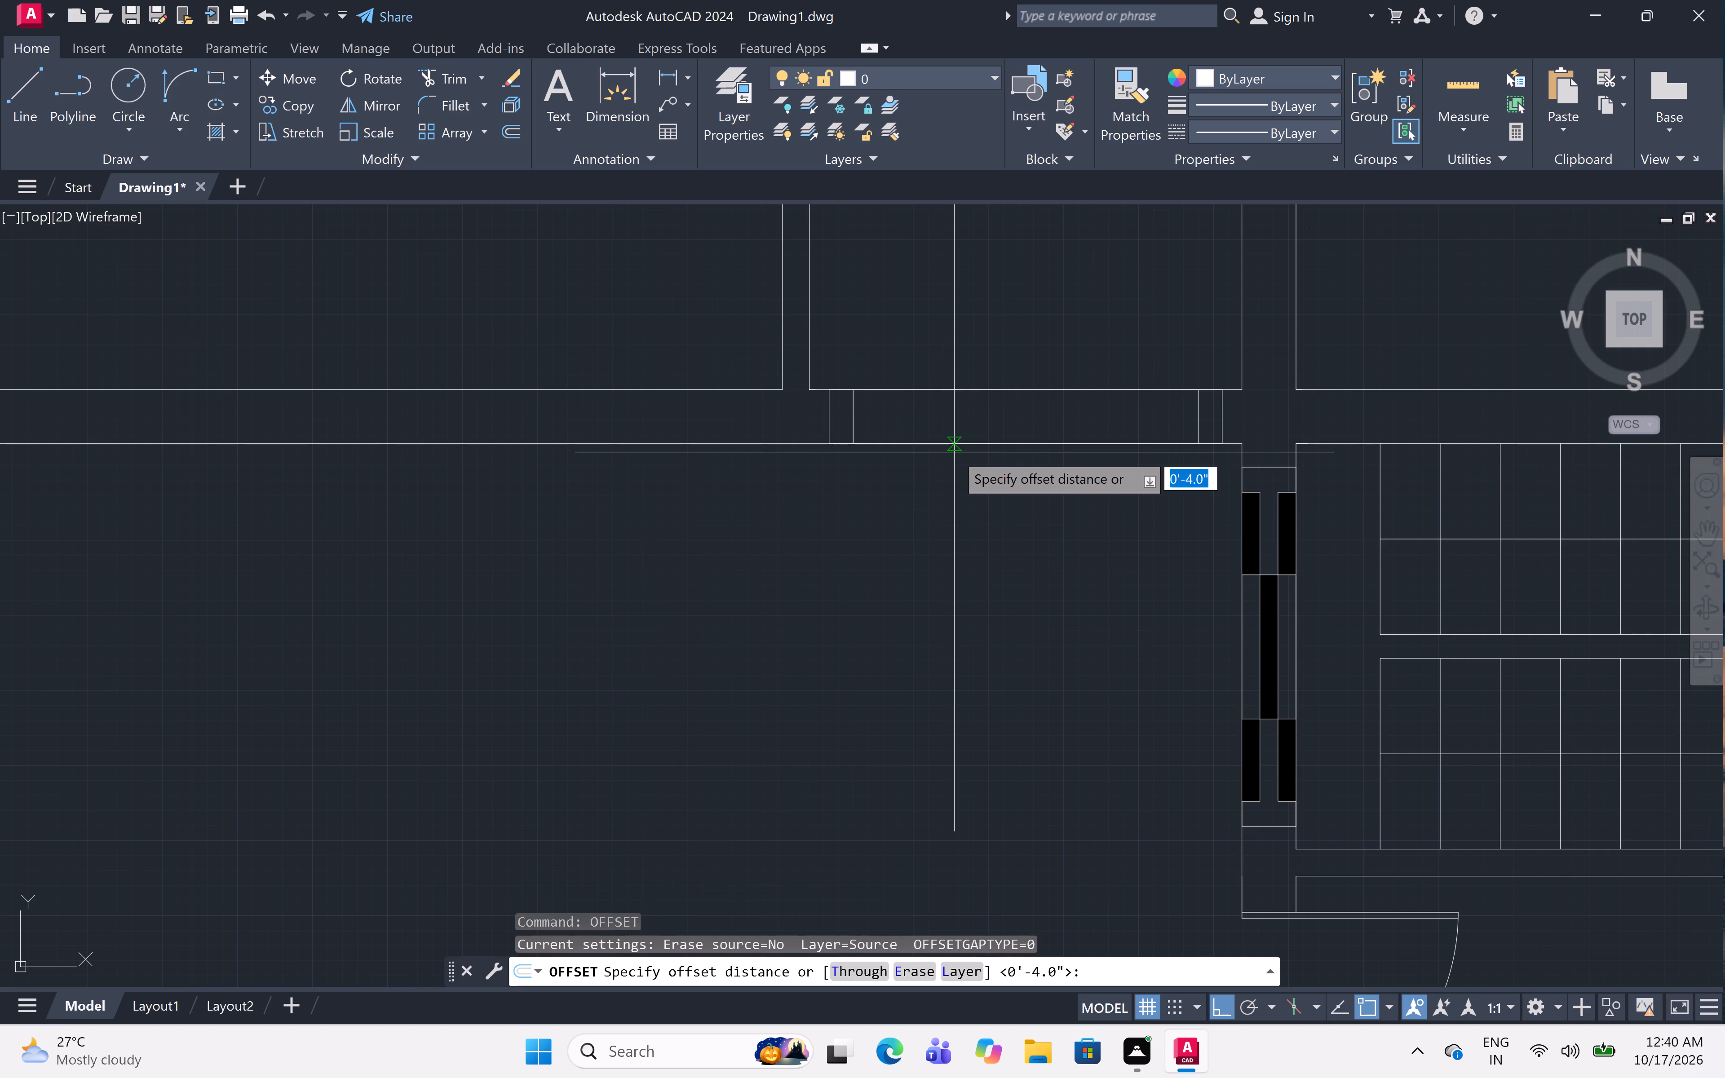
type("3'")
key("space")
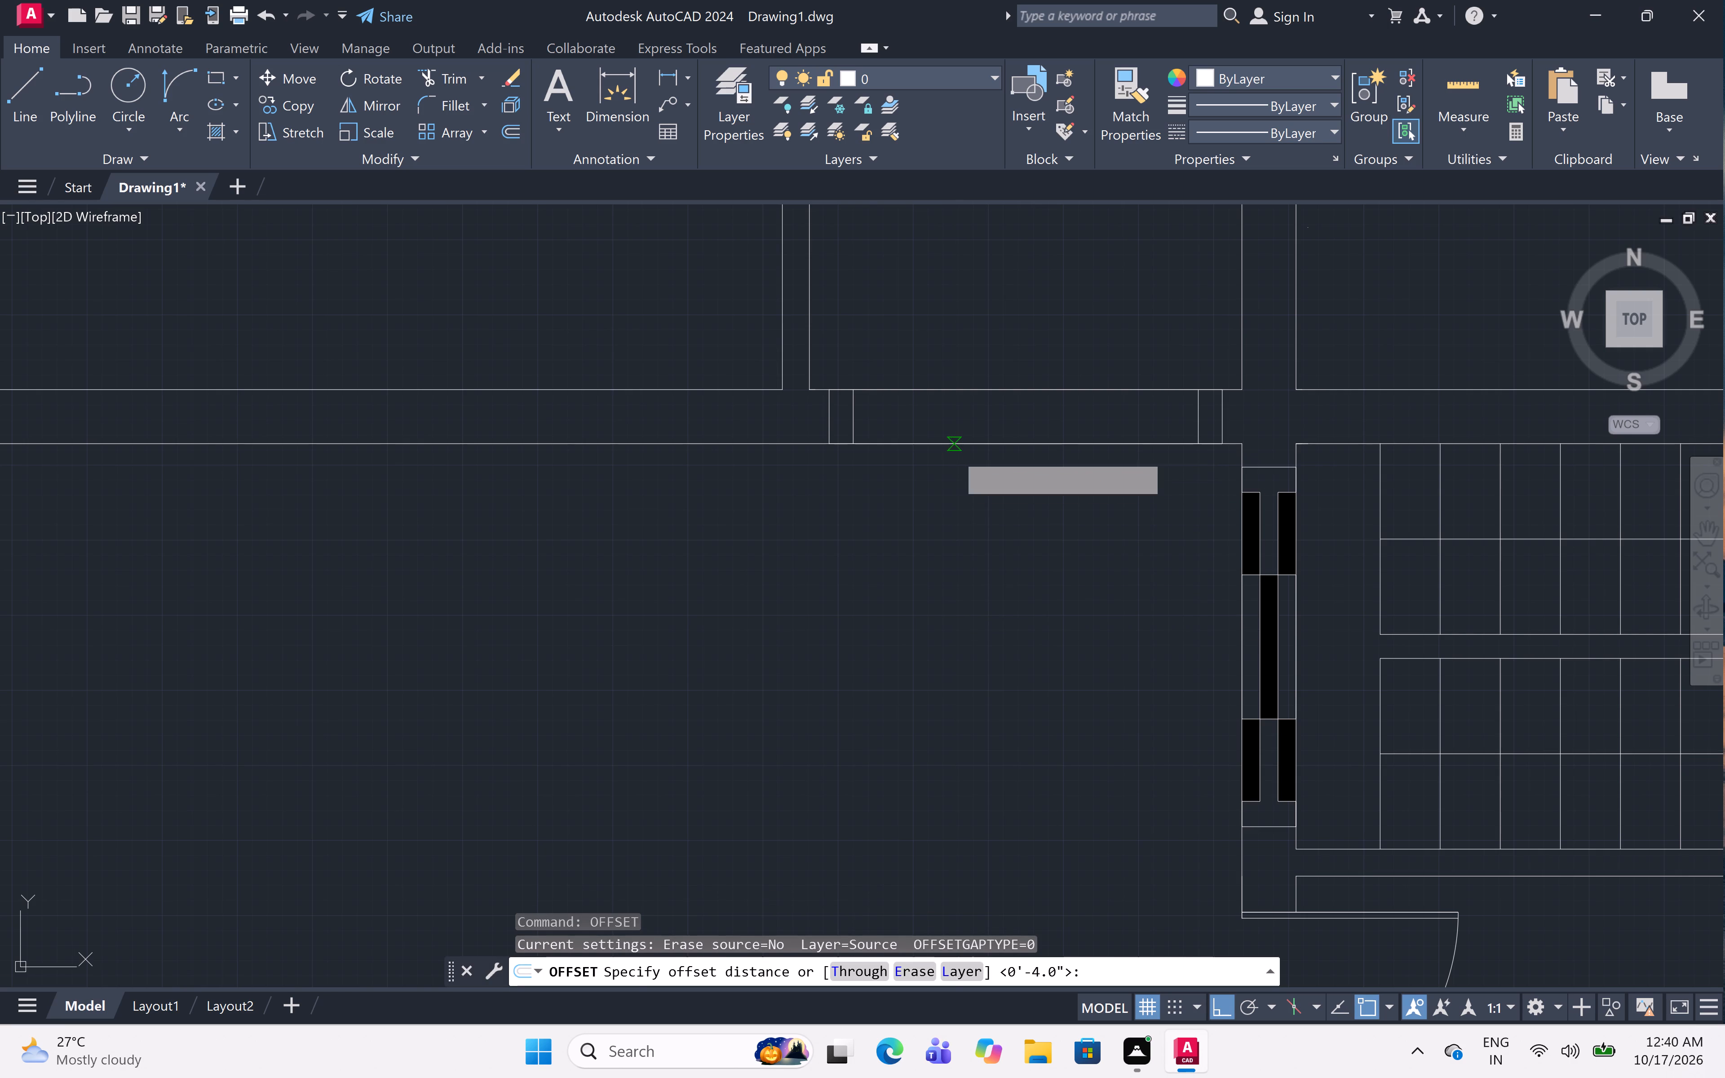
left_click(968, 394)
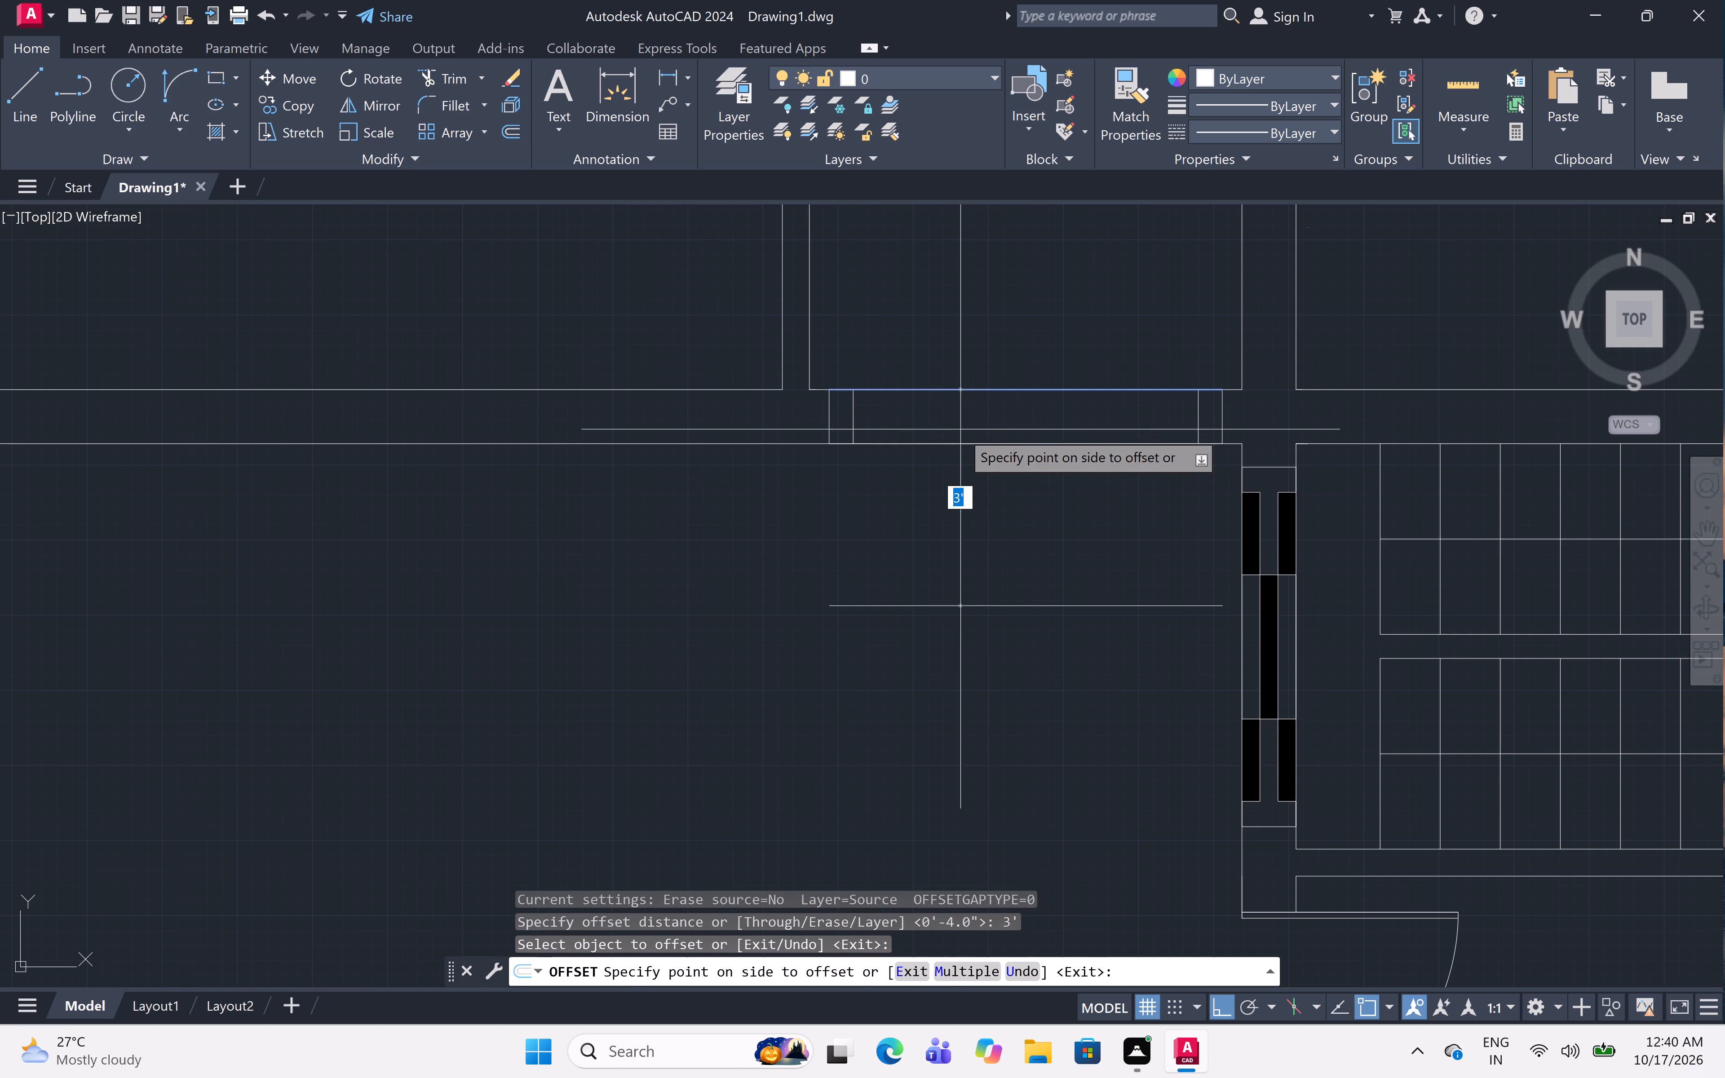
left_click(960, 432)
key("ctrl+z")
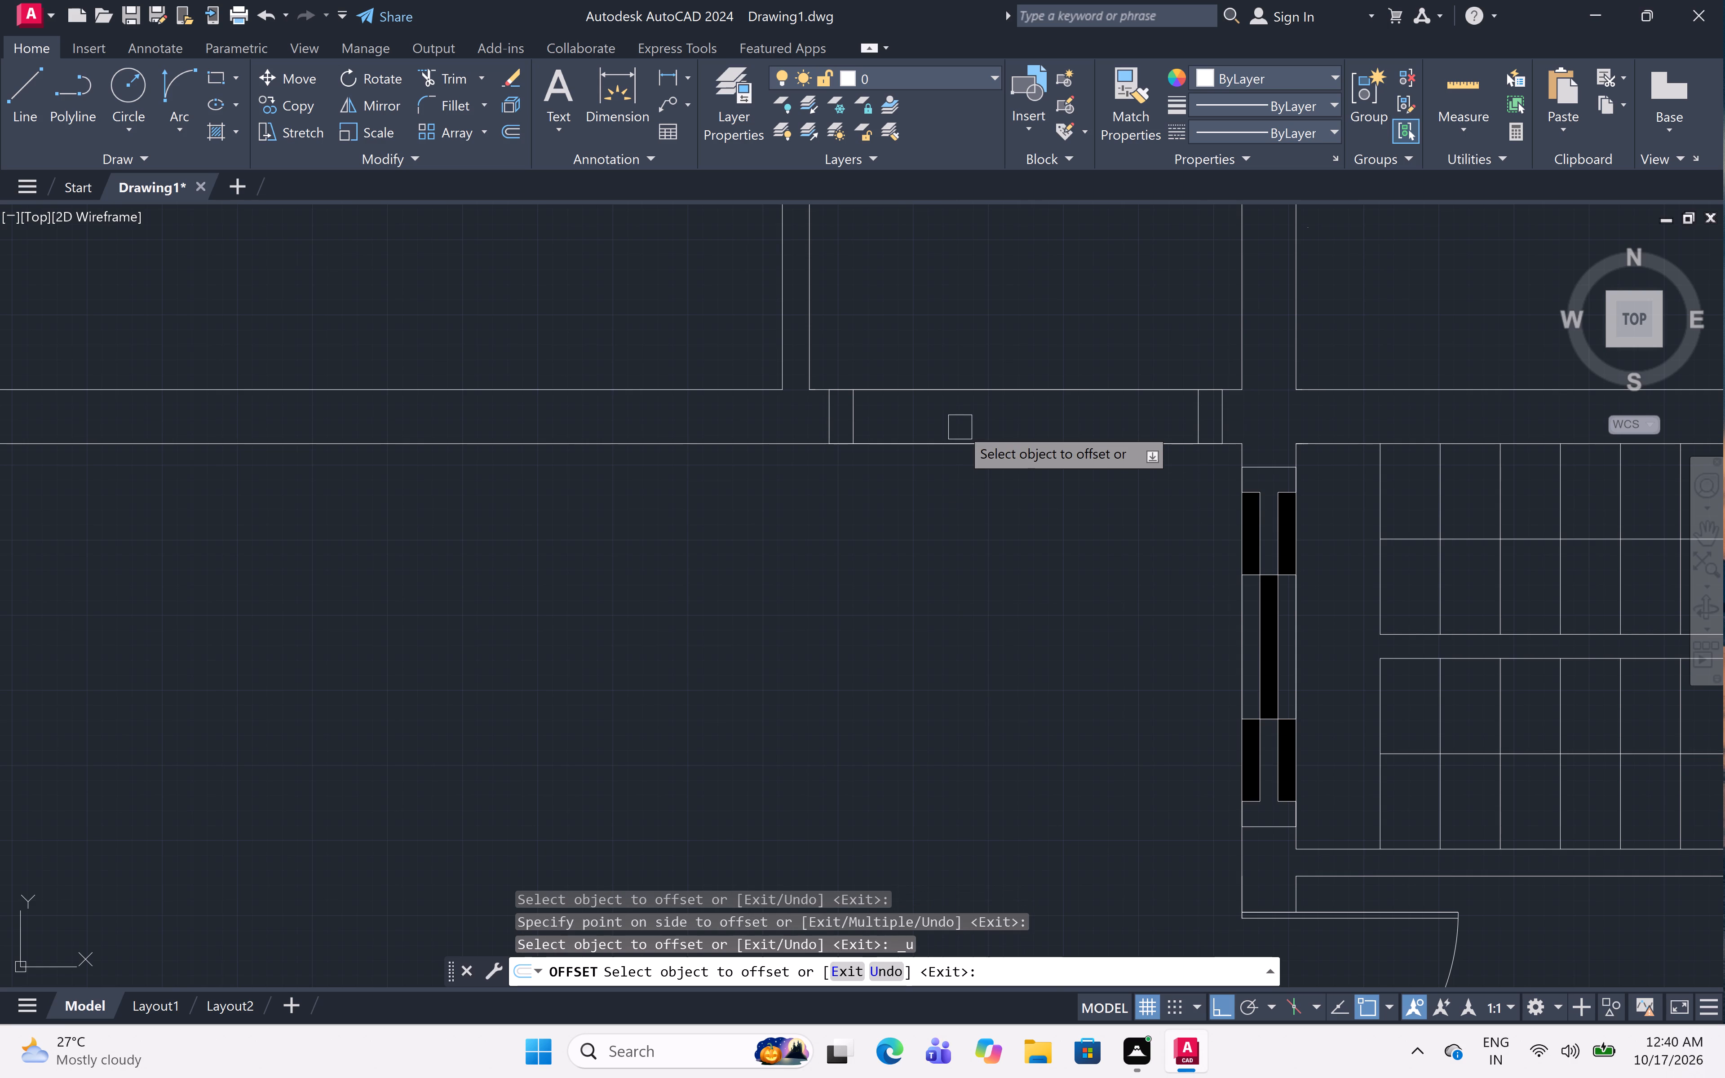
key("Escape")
Offset the north and south lines of the HALL's north wall opening 3" inward.
type("OFF 3\"")
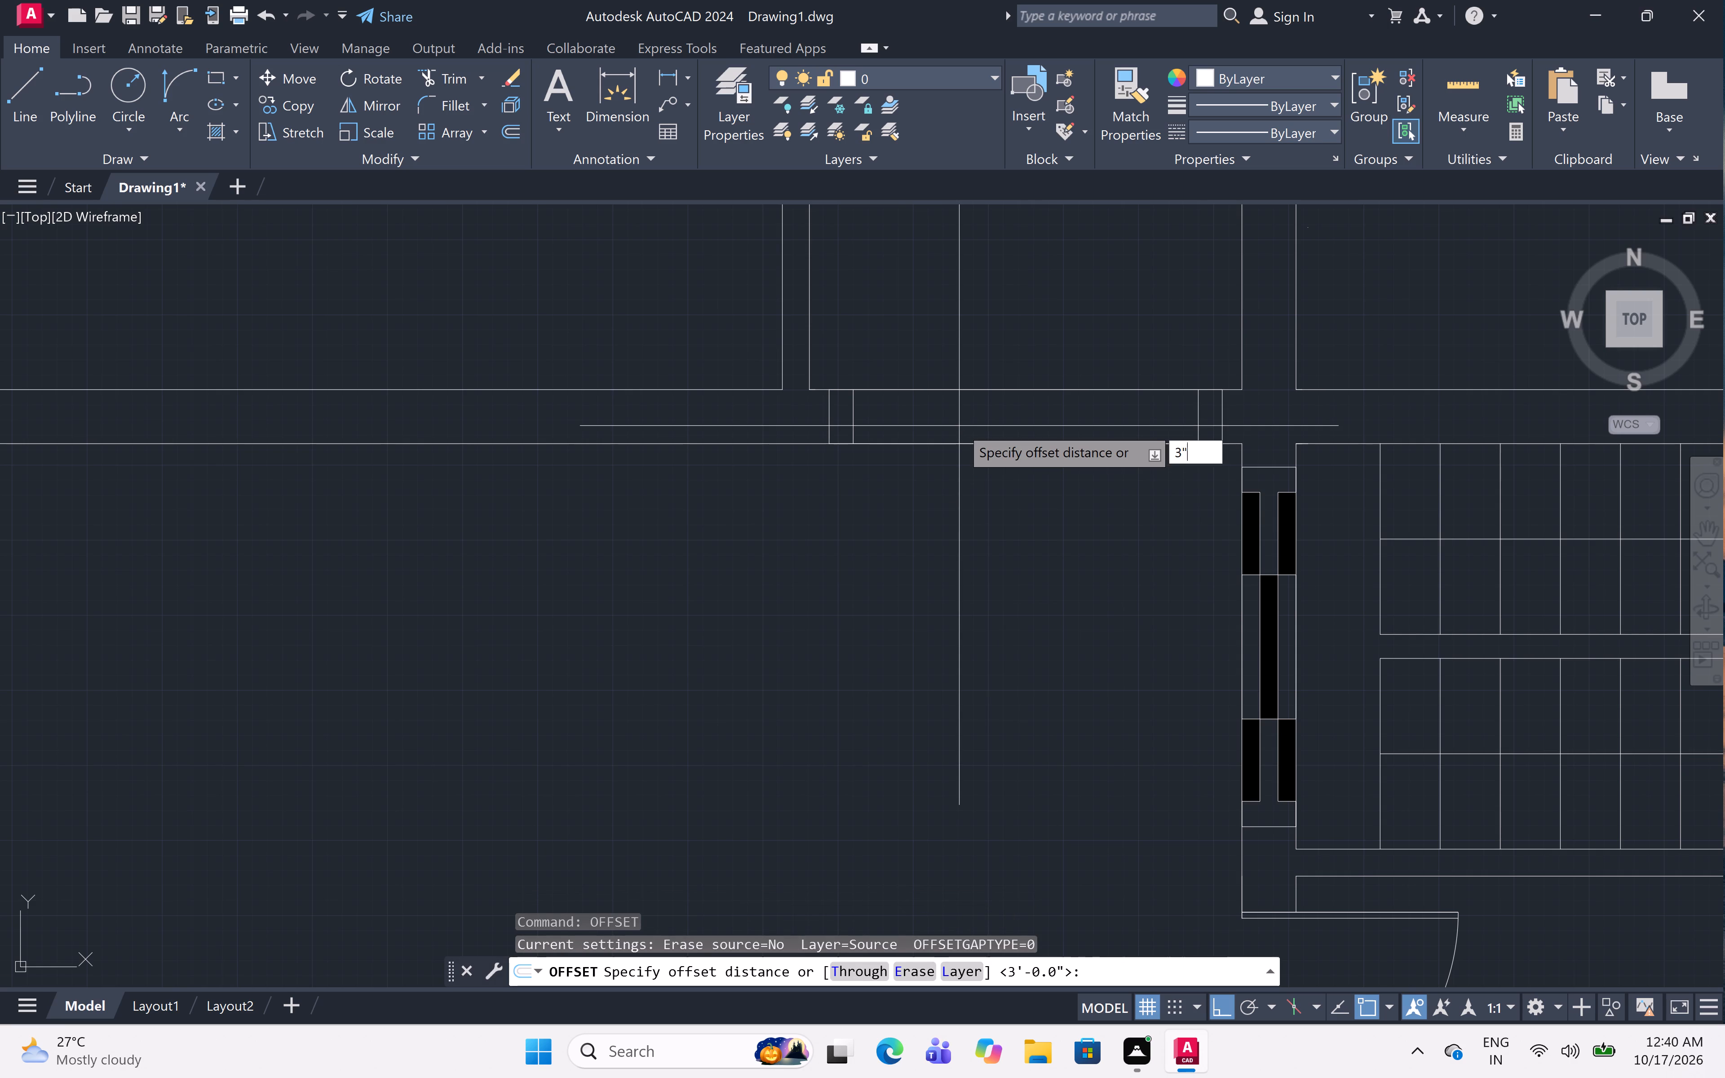
key("space")
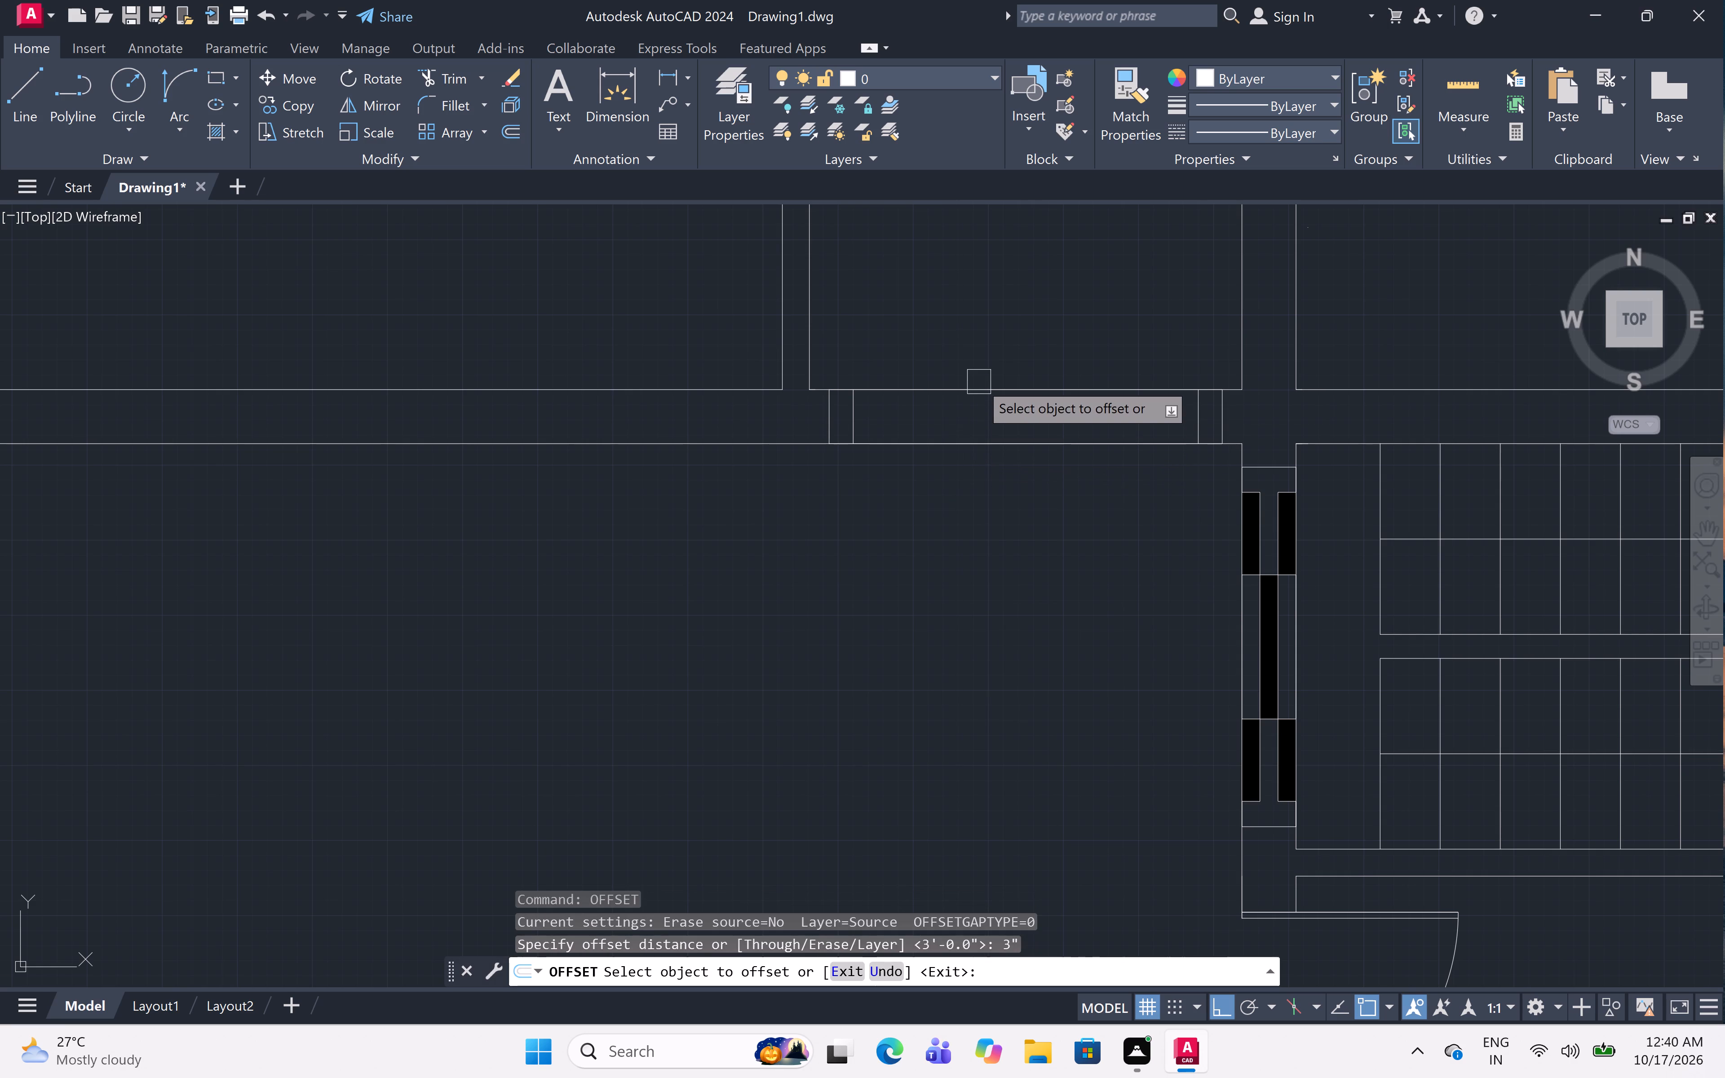
left_click(979, 381)
left_click(978, 439)
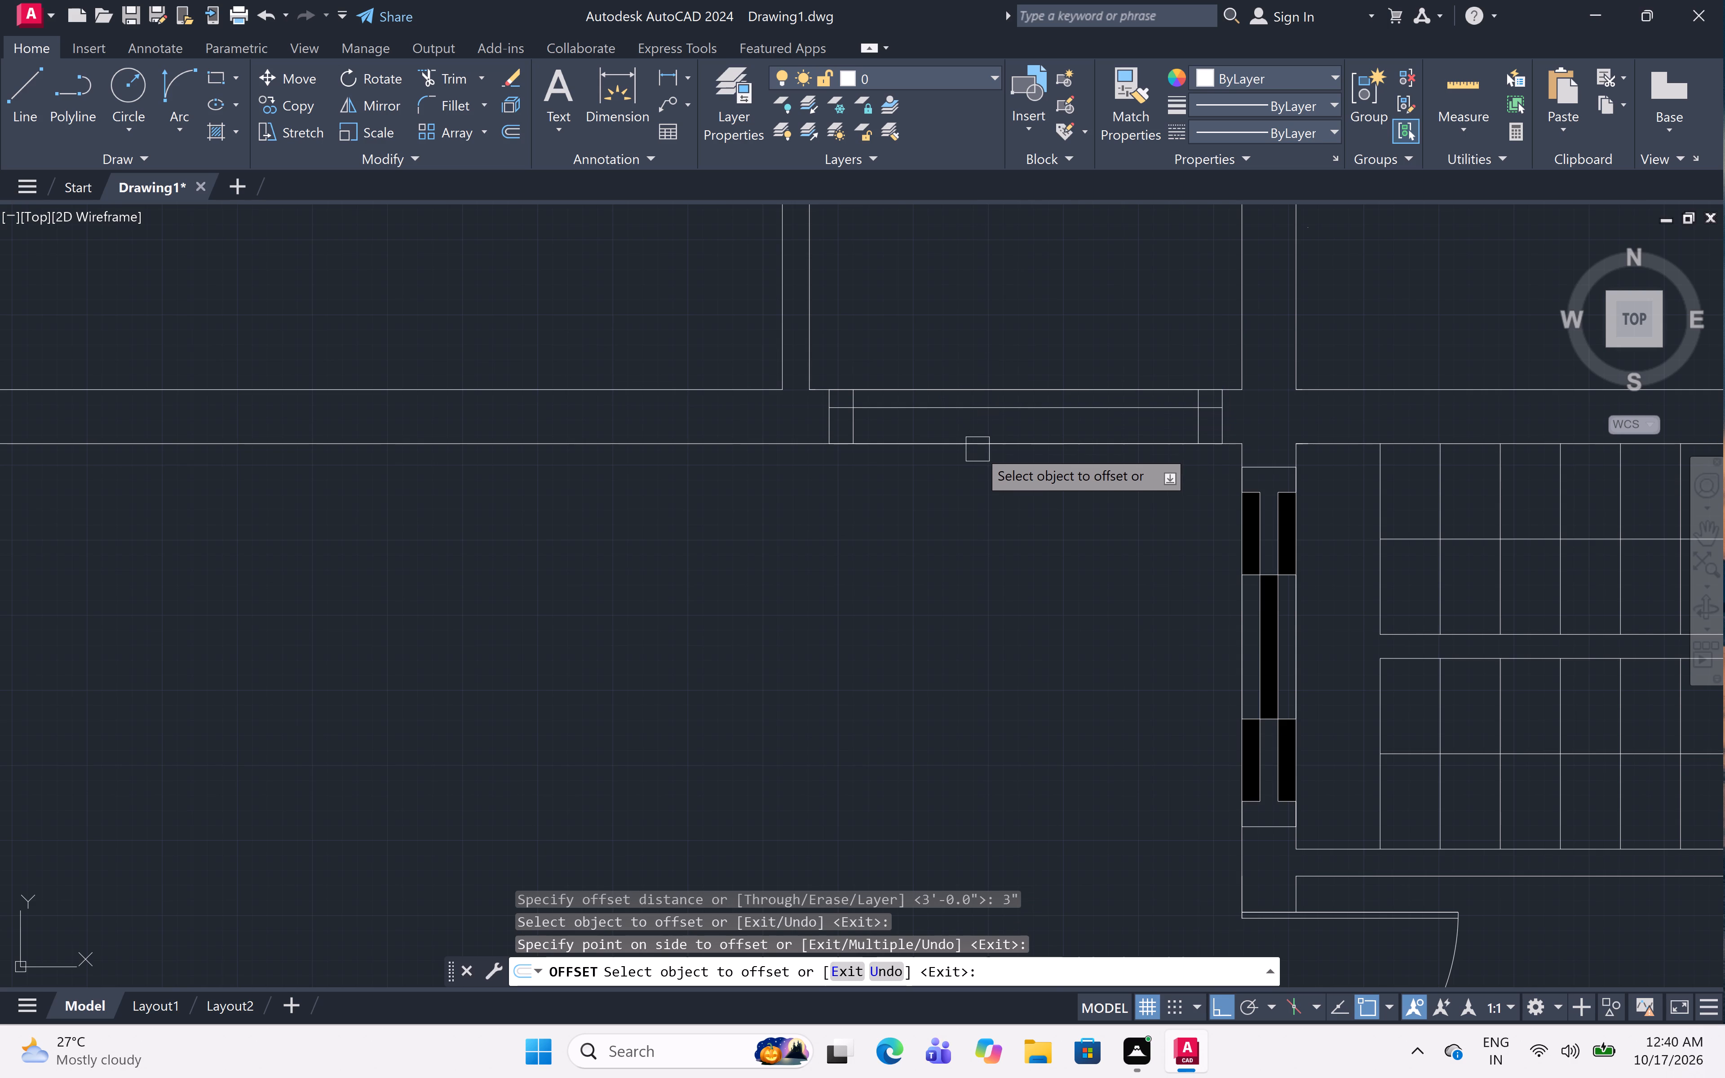
left_click(977, 449)
left_click(995, 379)
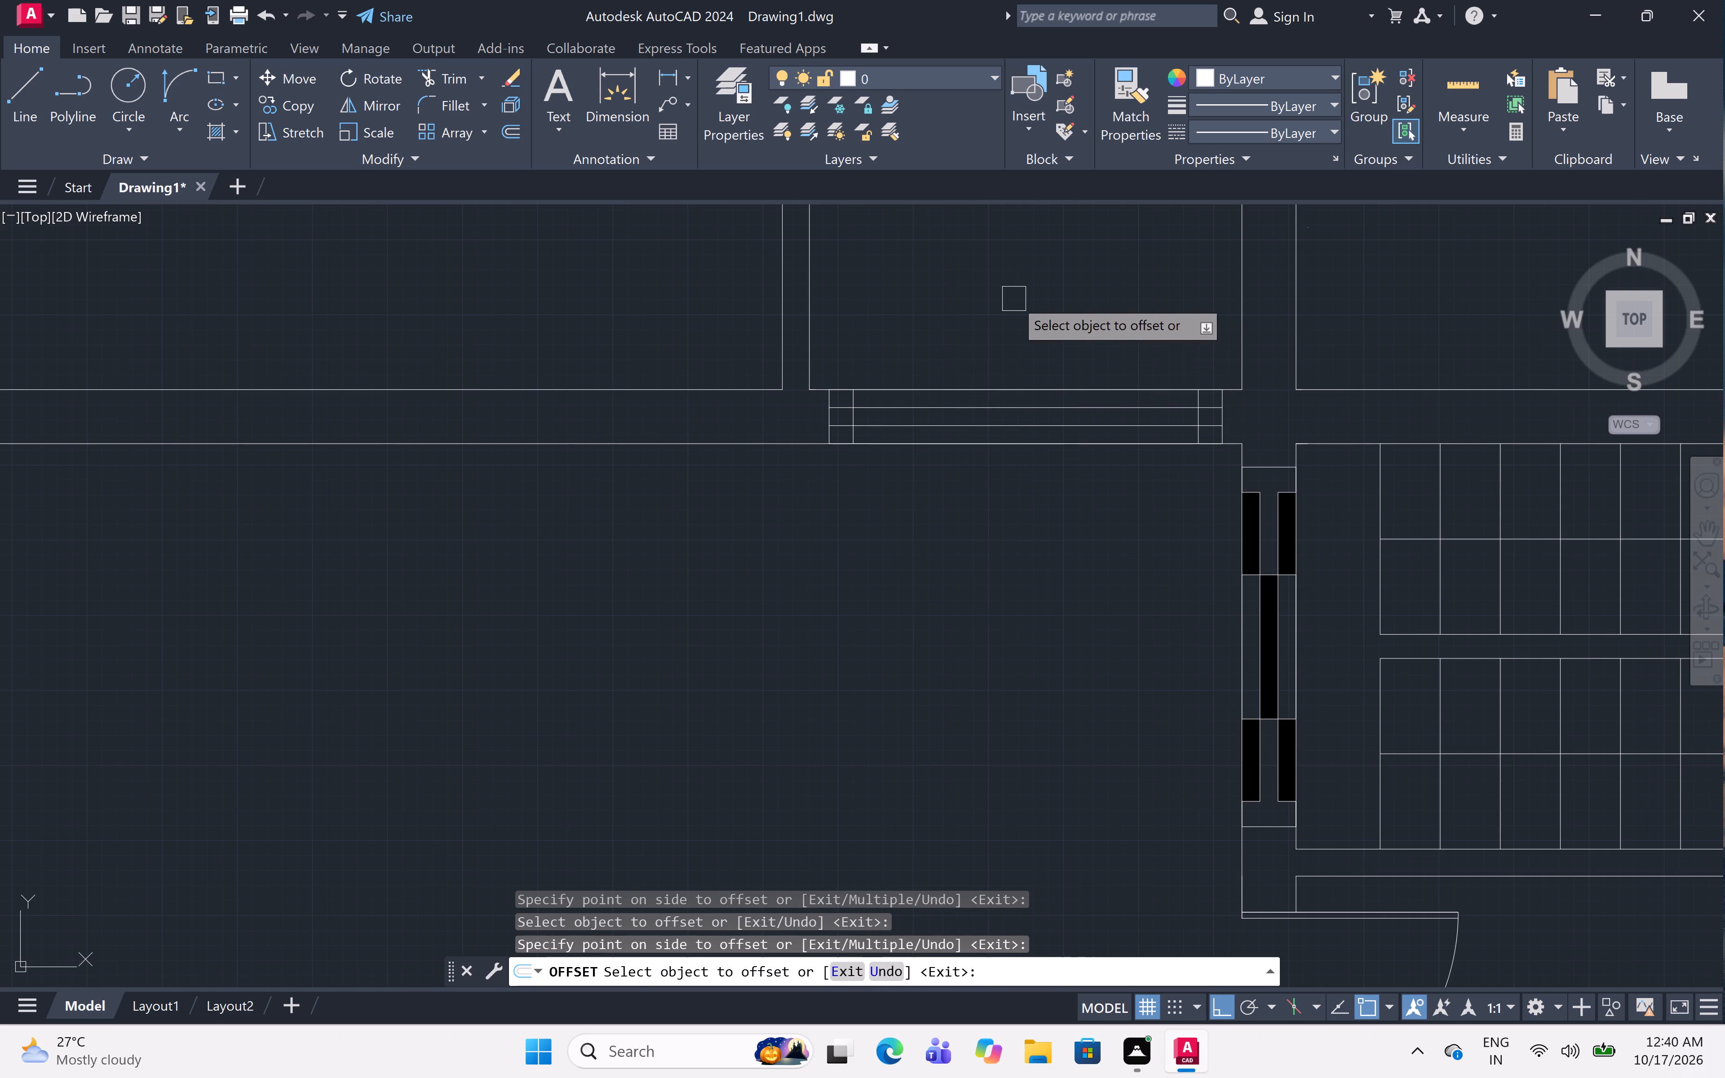
key("Escape")
Trim the two long inner lines out of both end frames of the HALL's north wall window.
scroll(856, 424, "up", 1)
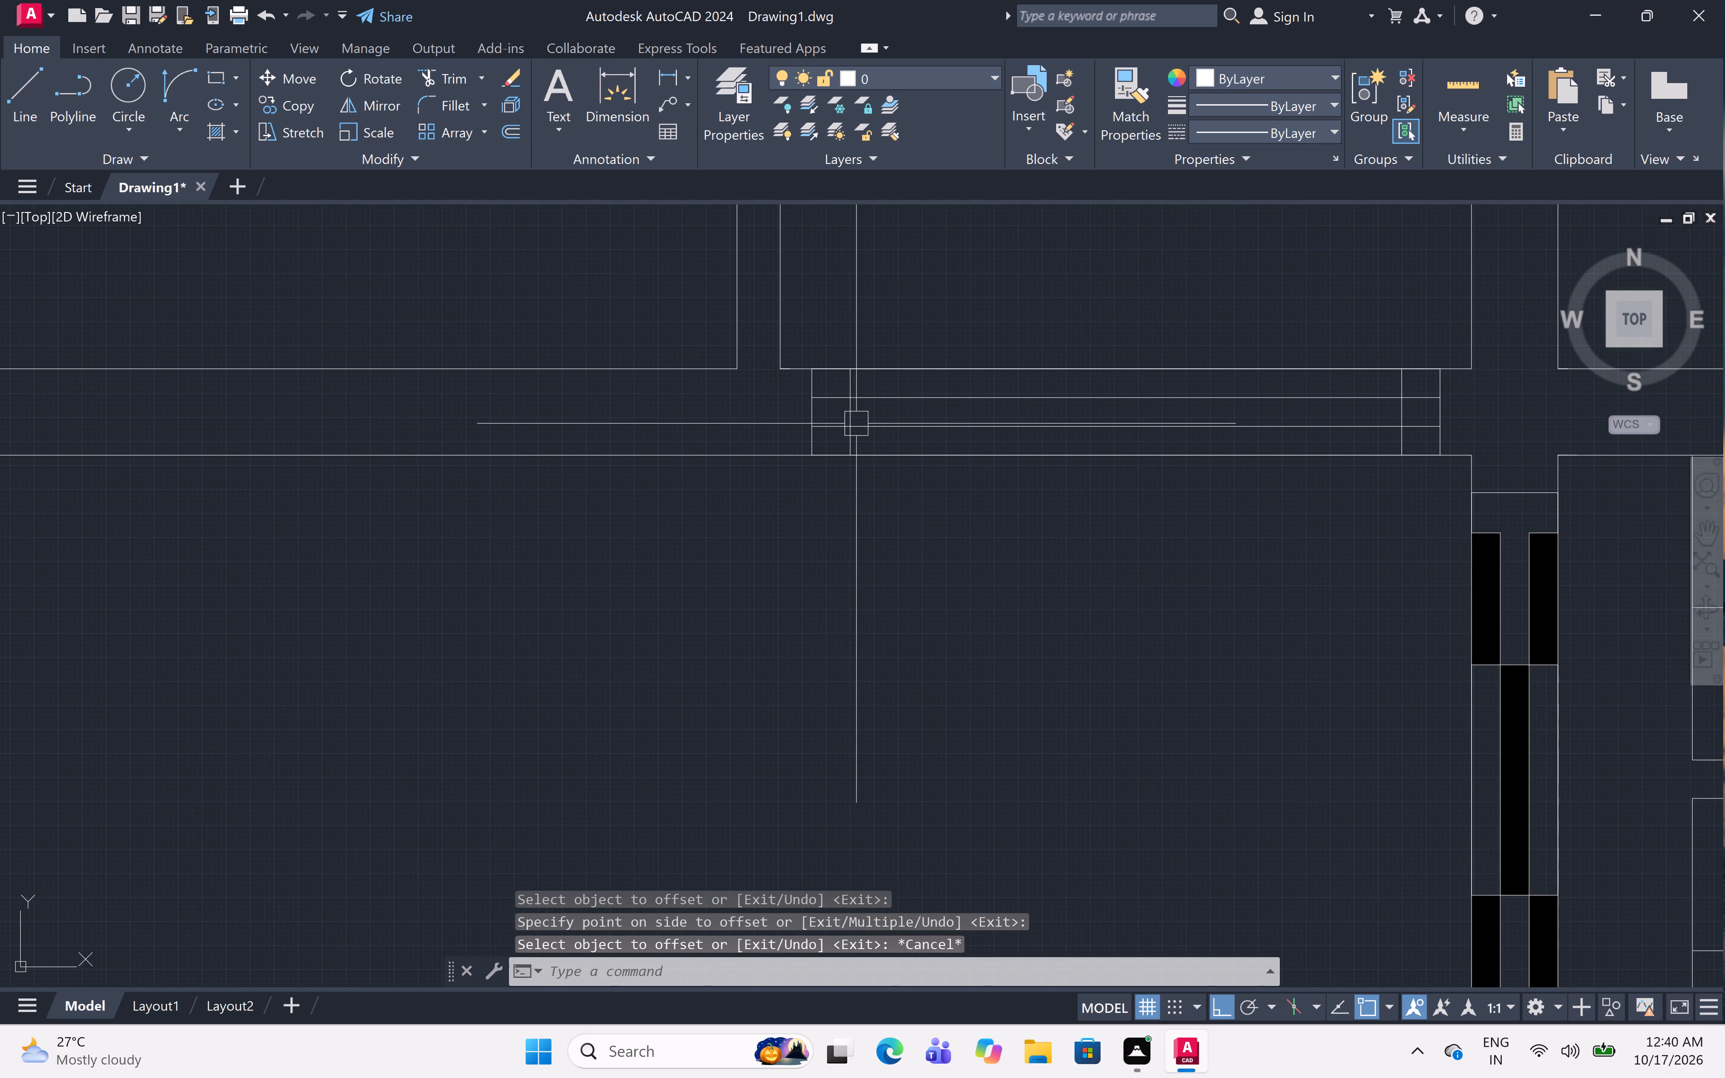
type("TR")
key("space")
scroll(832, 402, "up", 2)
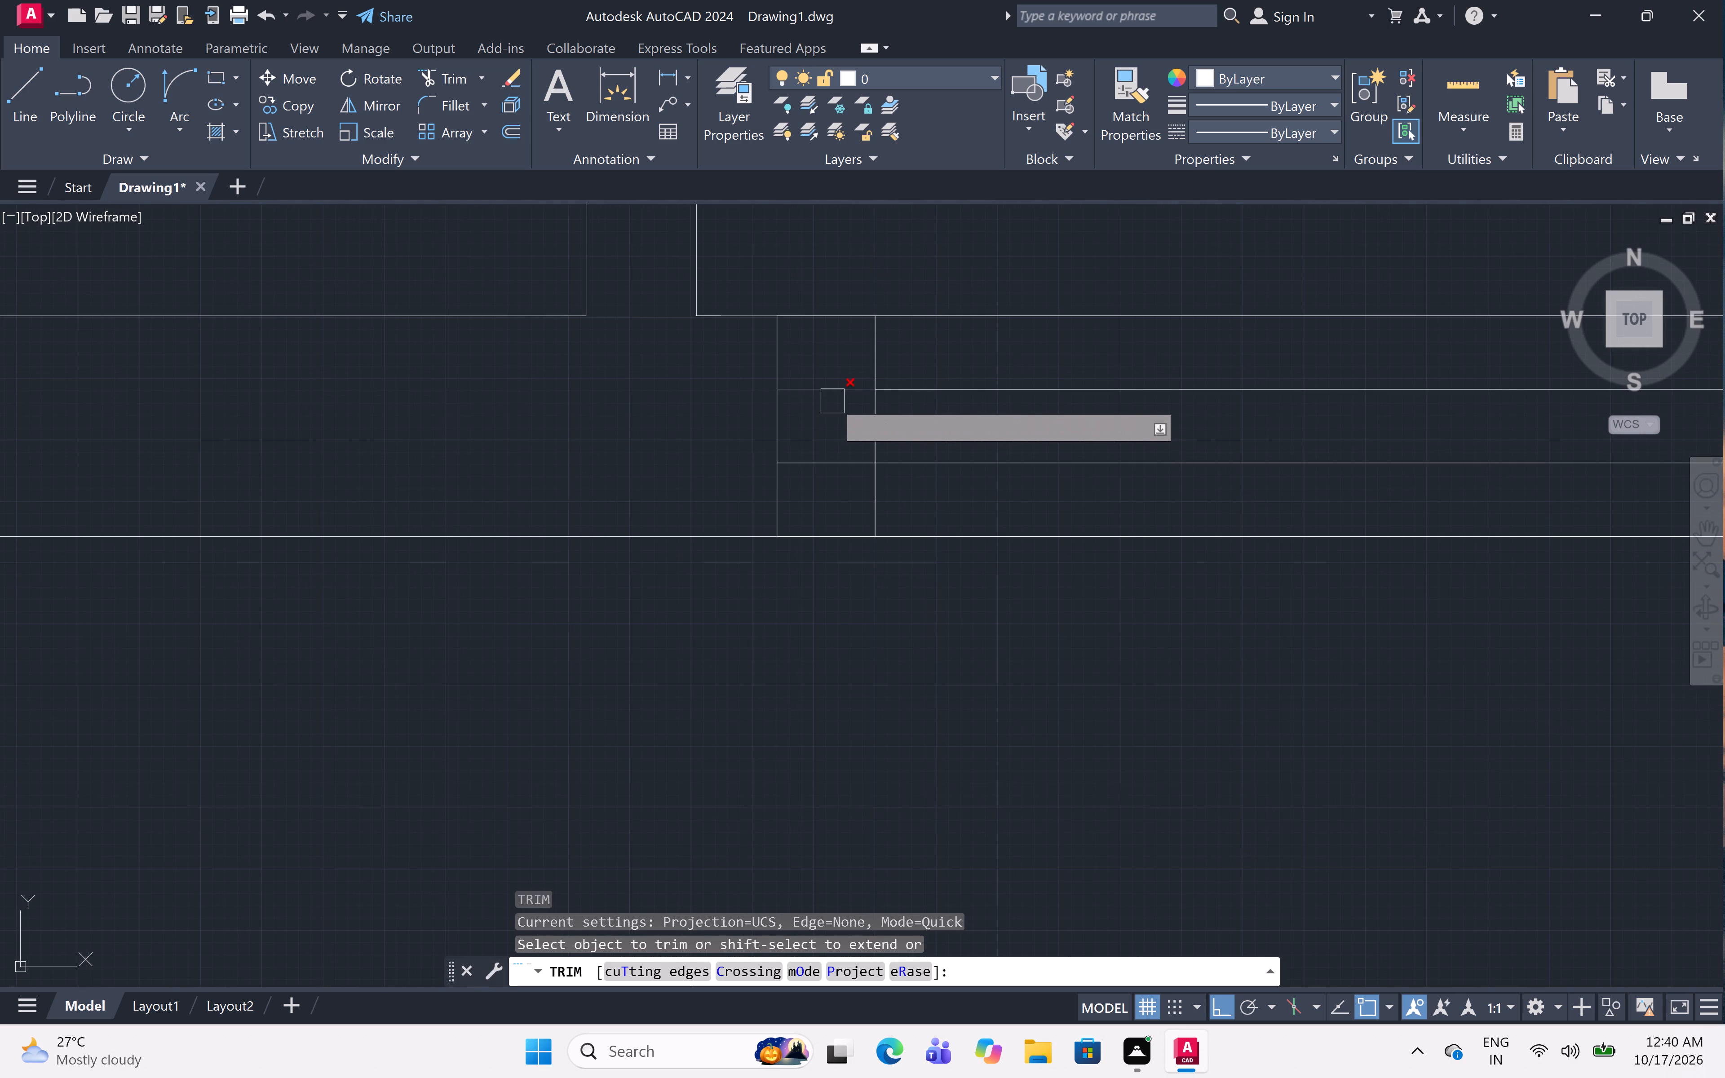
left_click(832, 398)
left_click(836, 459)
scroll(828, 438, "down", 3)
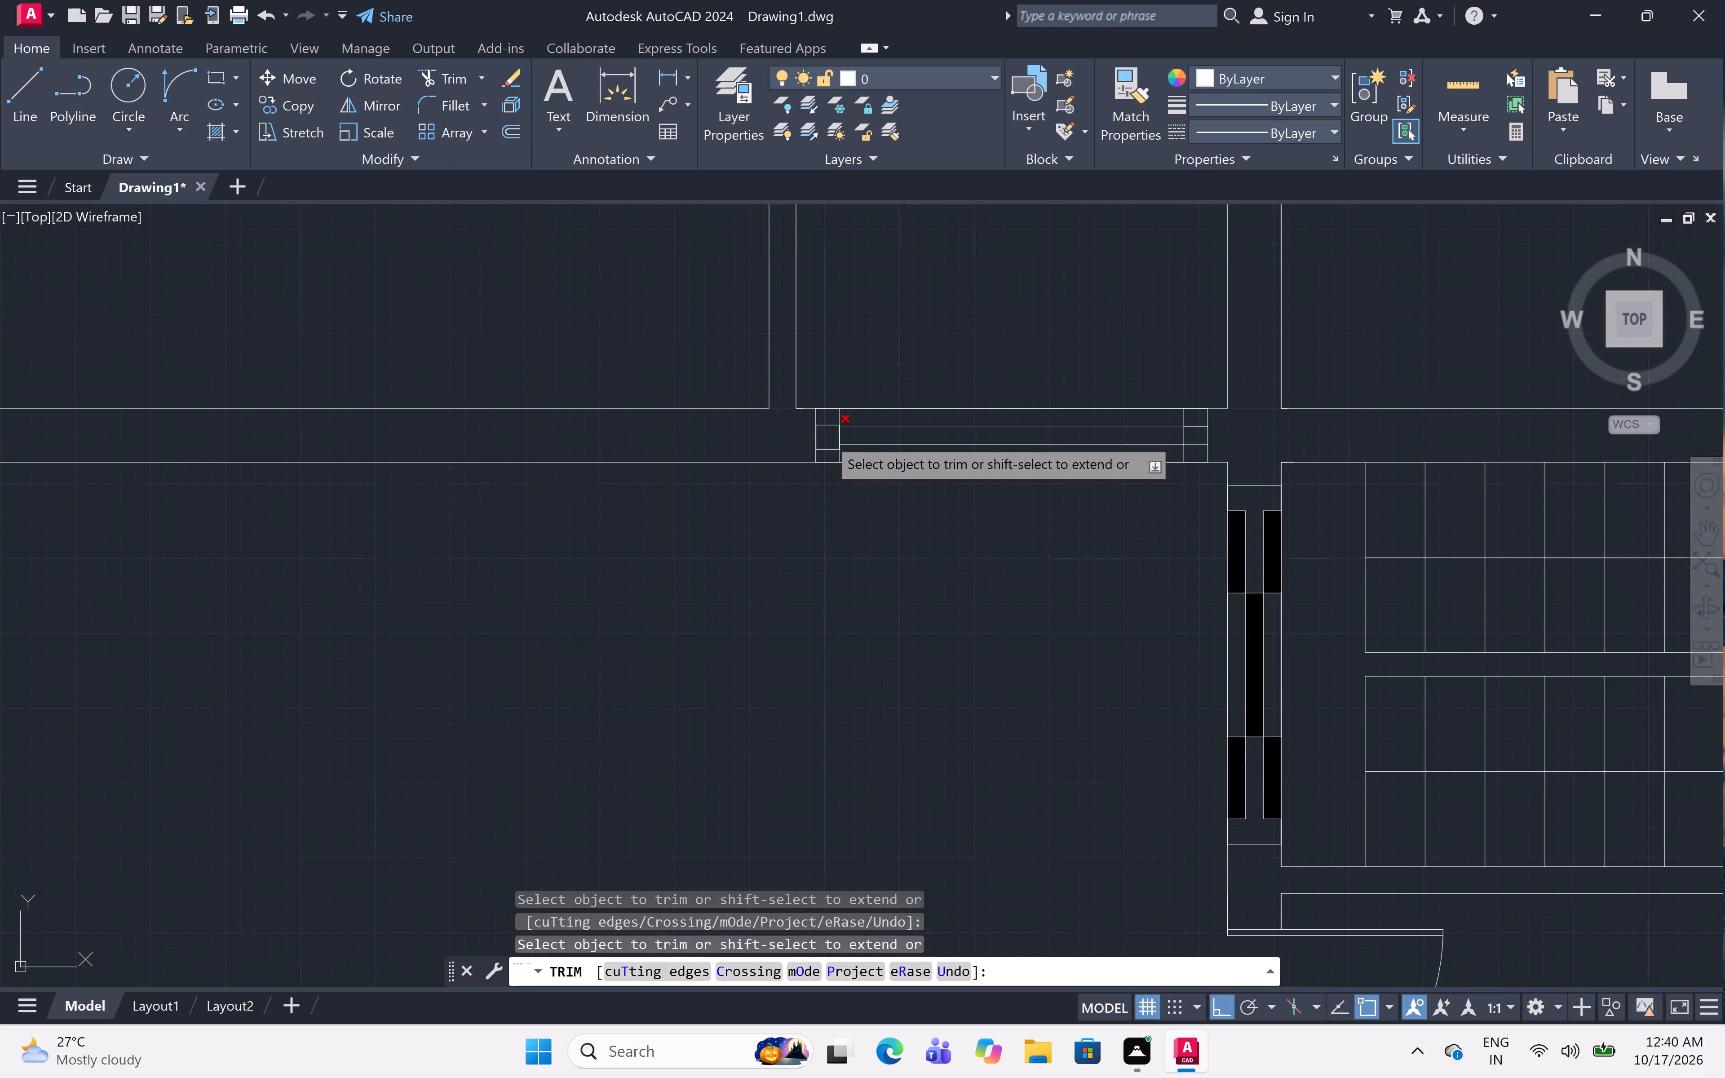
scroll(1175, 440, "up", 1)
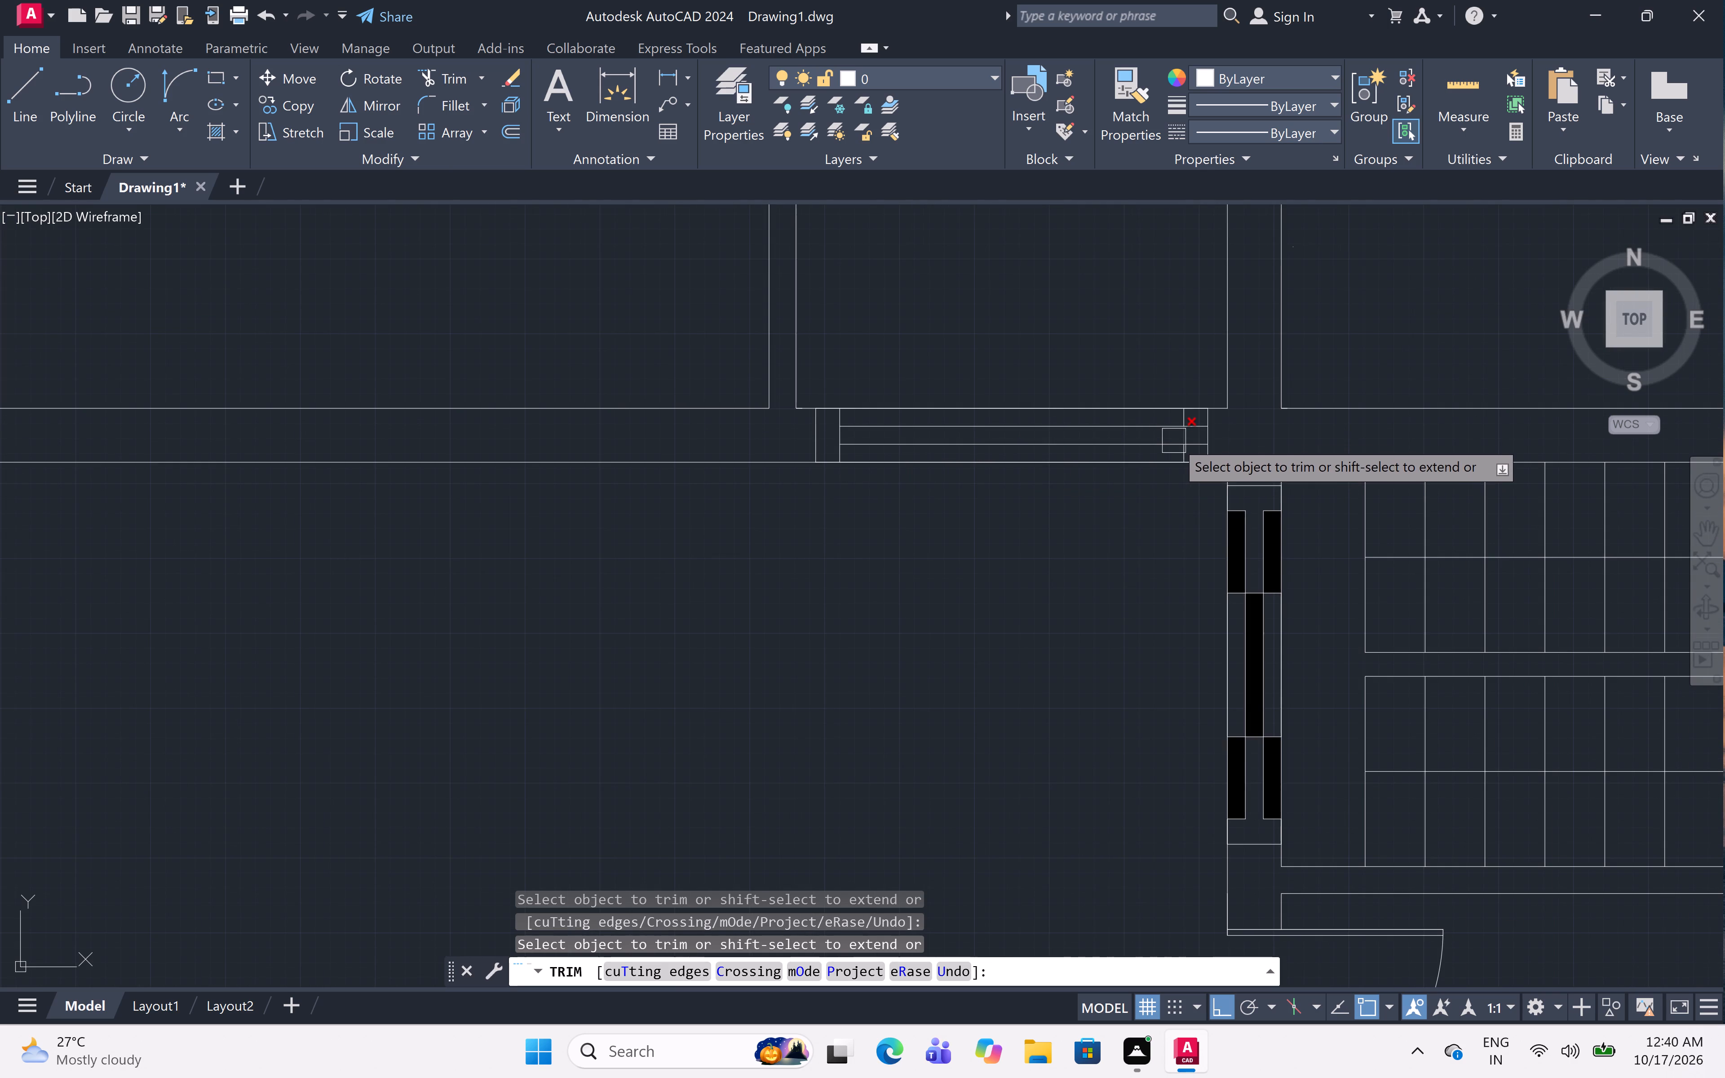
scroll(1175, 440, "up", 1)
left_click(1225, 404)
left_click(1229, 454)
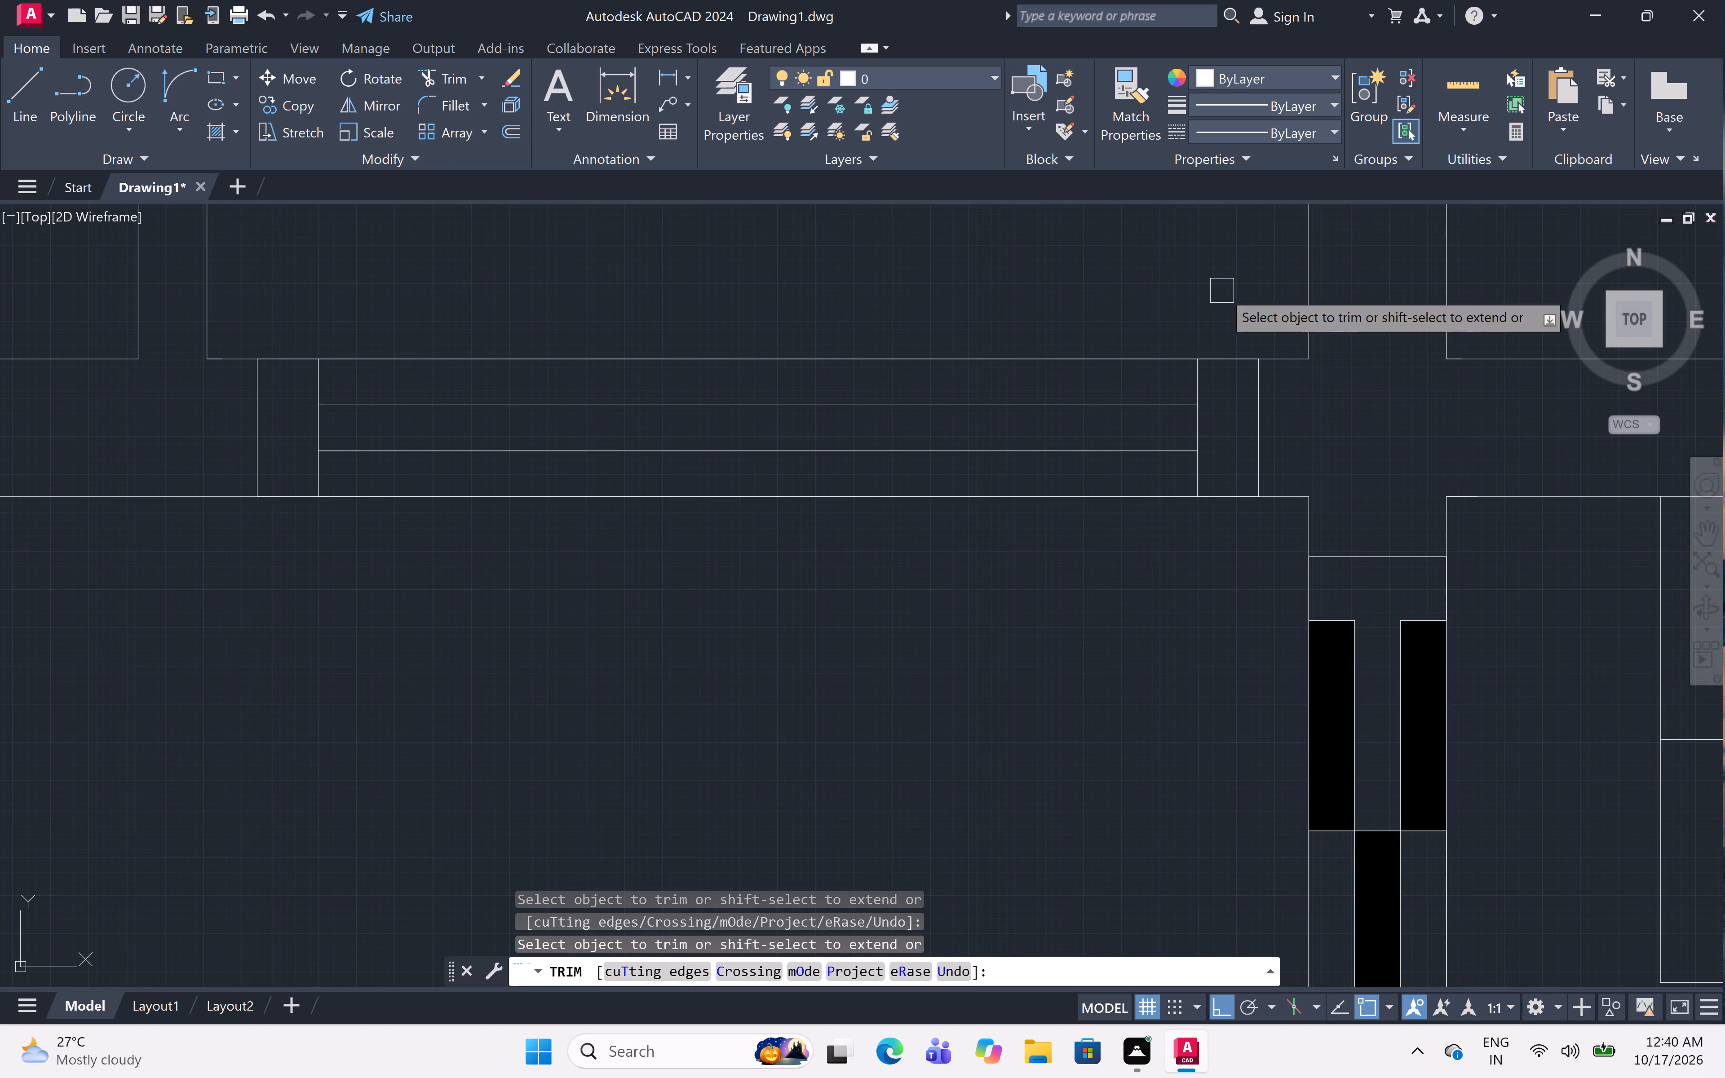
scroll(1222, 291, "down", 2)
middle_click_drag(1148, 467, 1159, 433)
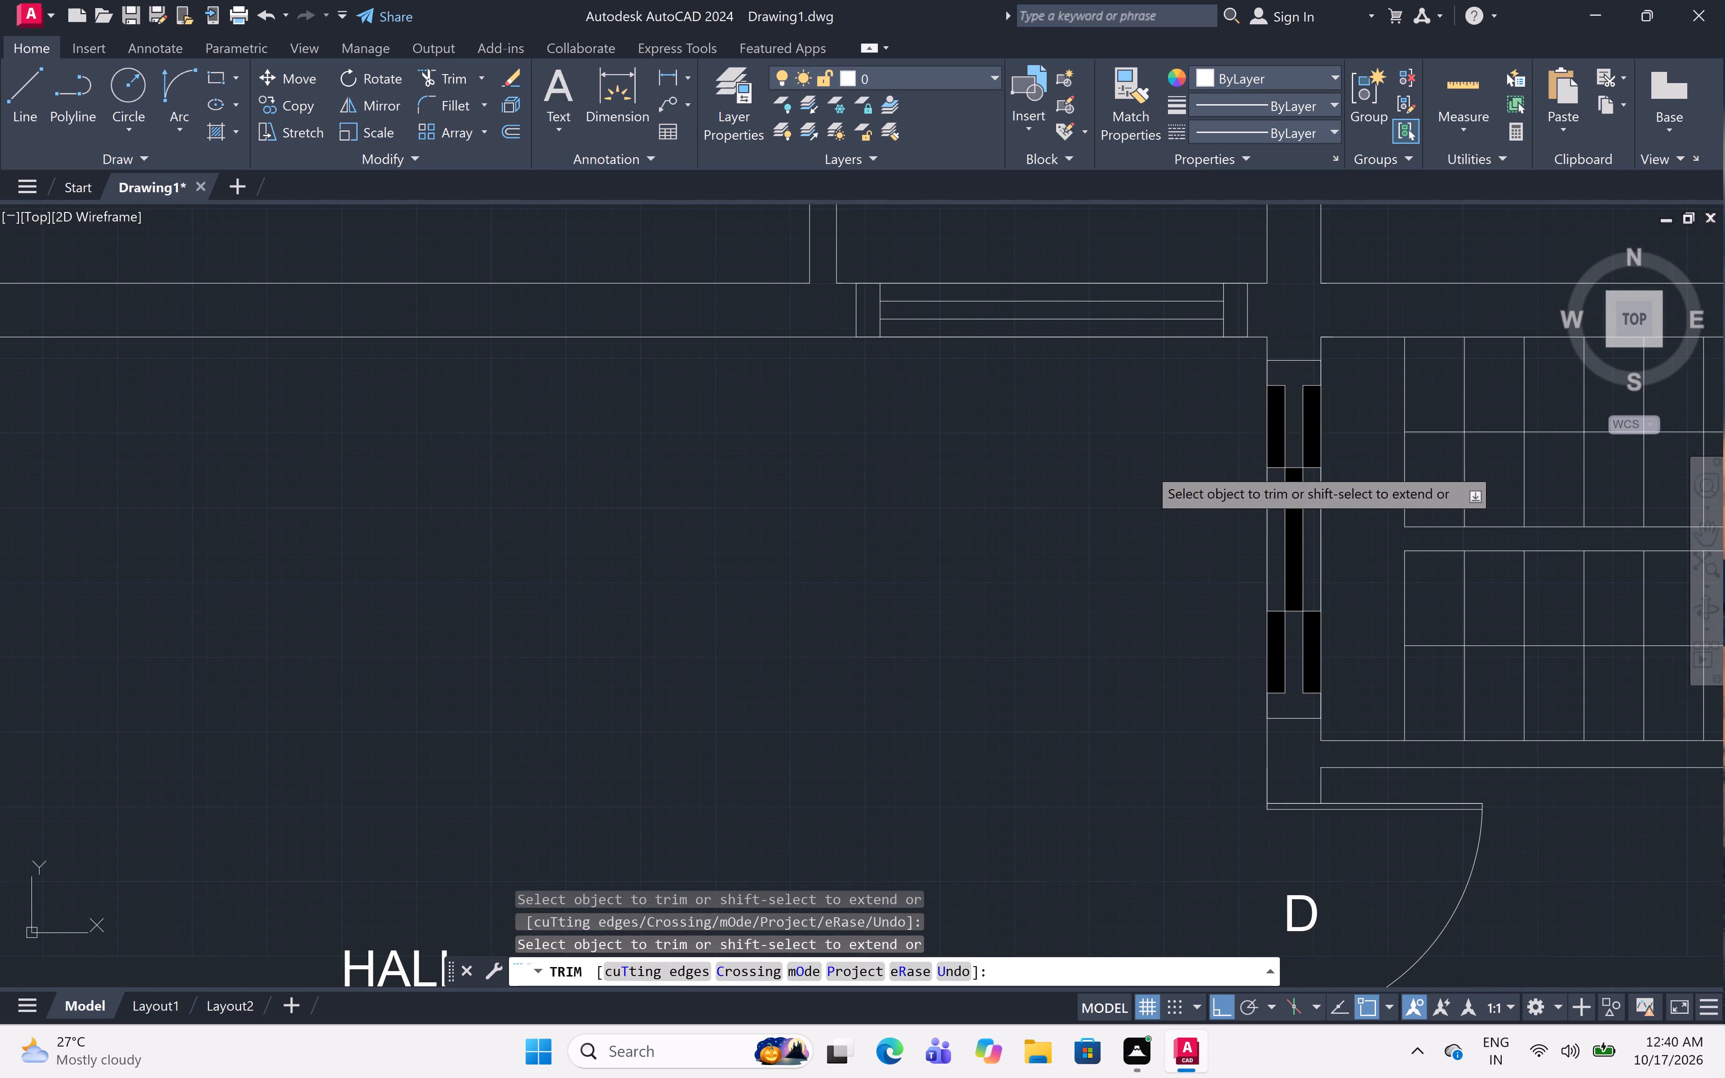
key("Escape")
Draw a vertical centre line across the HALL's north wall window, between the midpoints of its long sides.
type("L")
key("space")
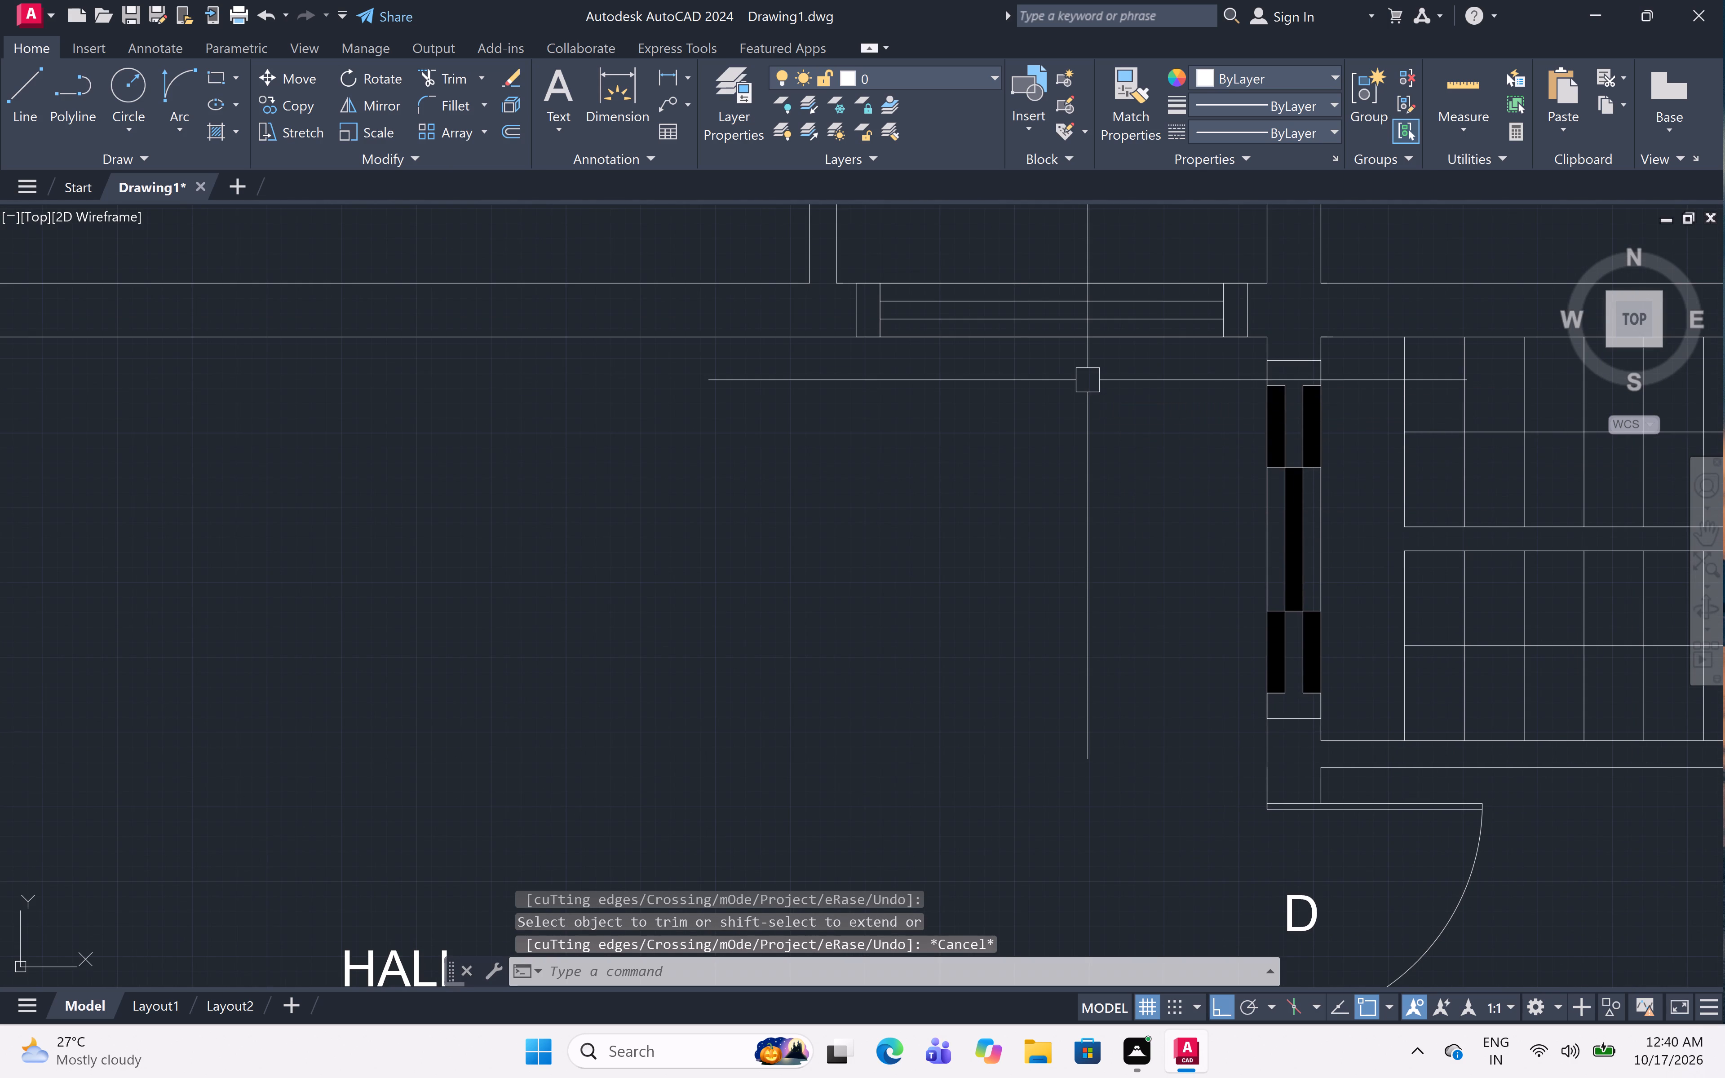
scroll(1042, 273, "up", 2)
left_click(1065, 297)
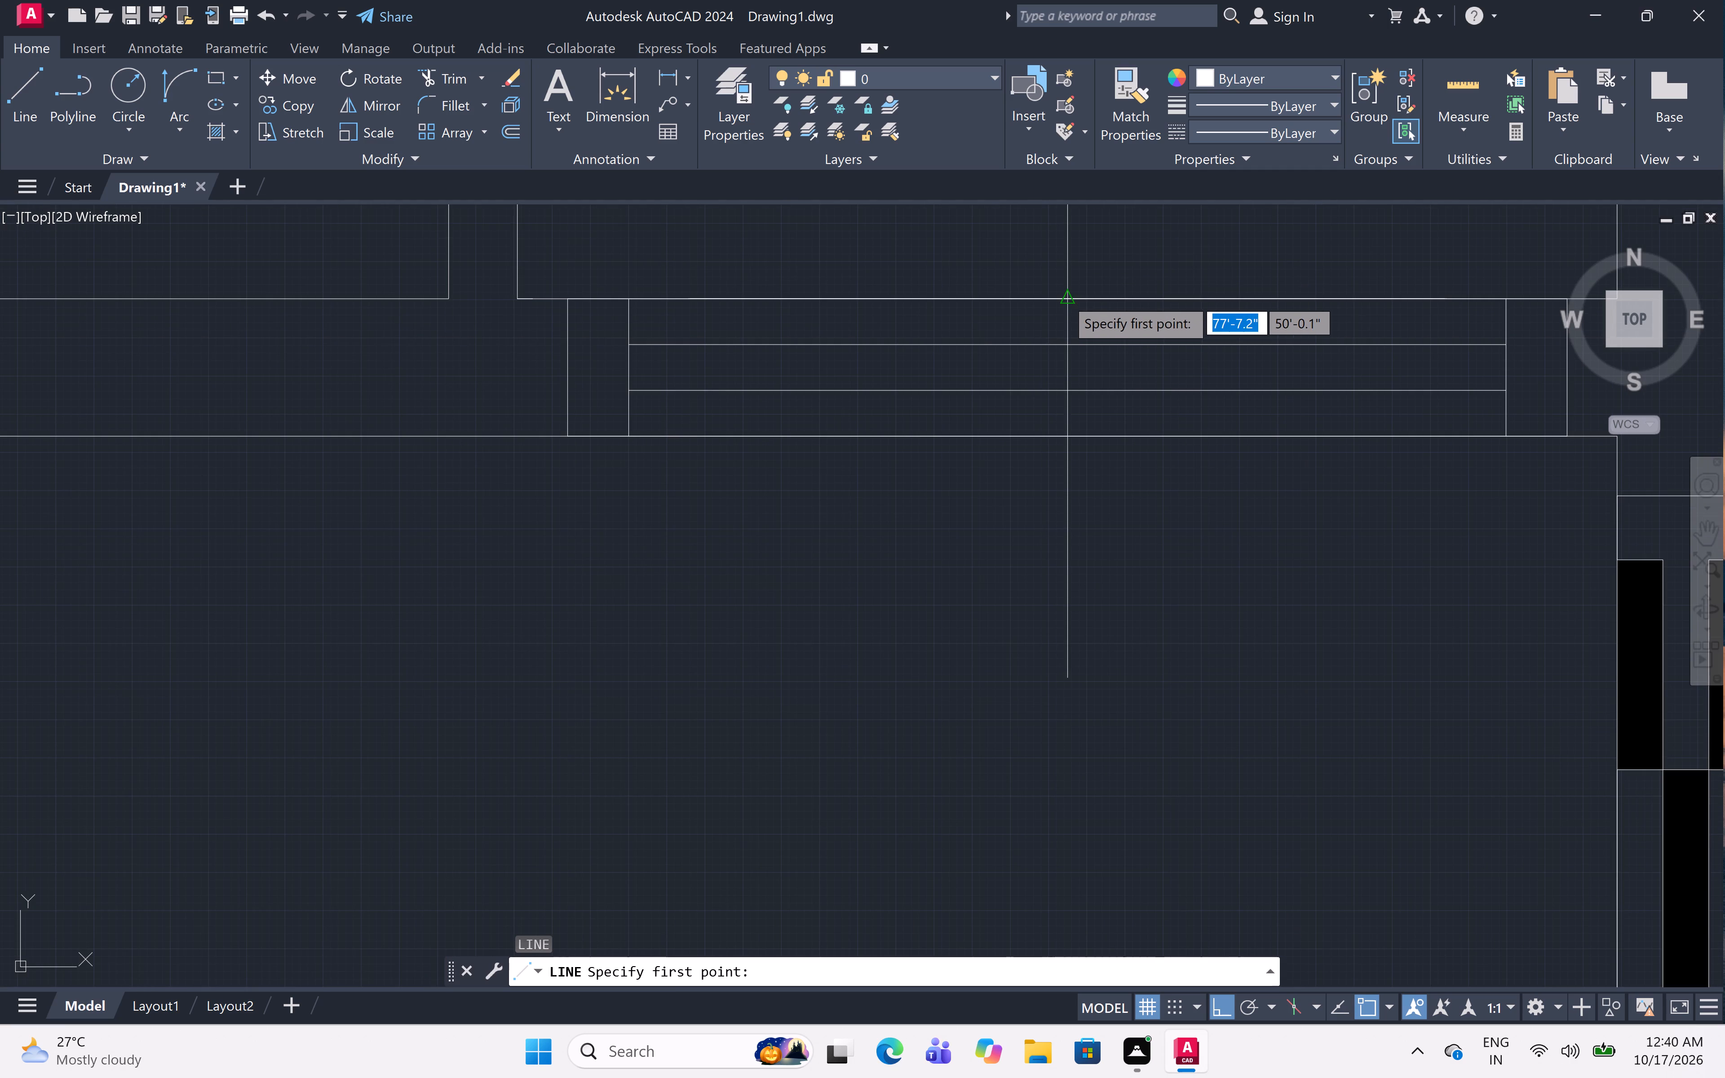
left_click(1066, 433)
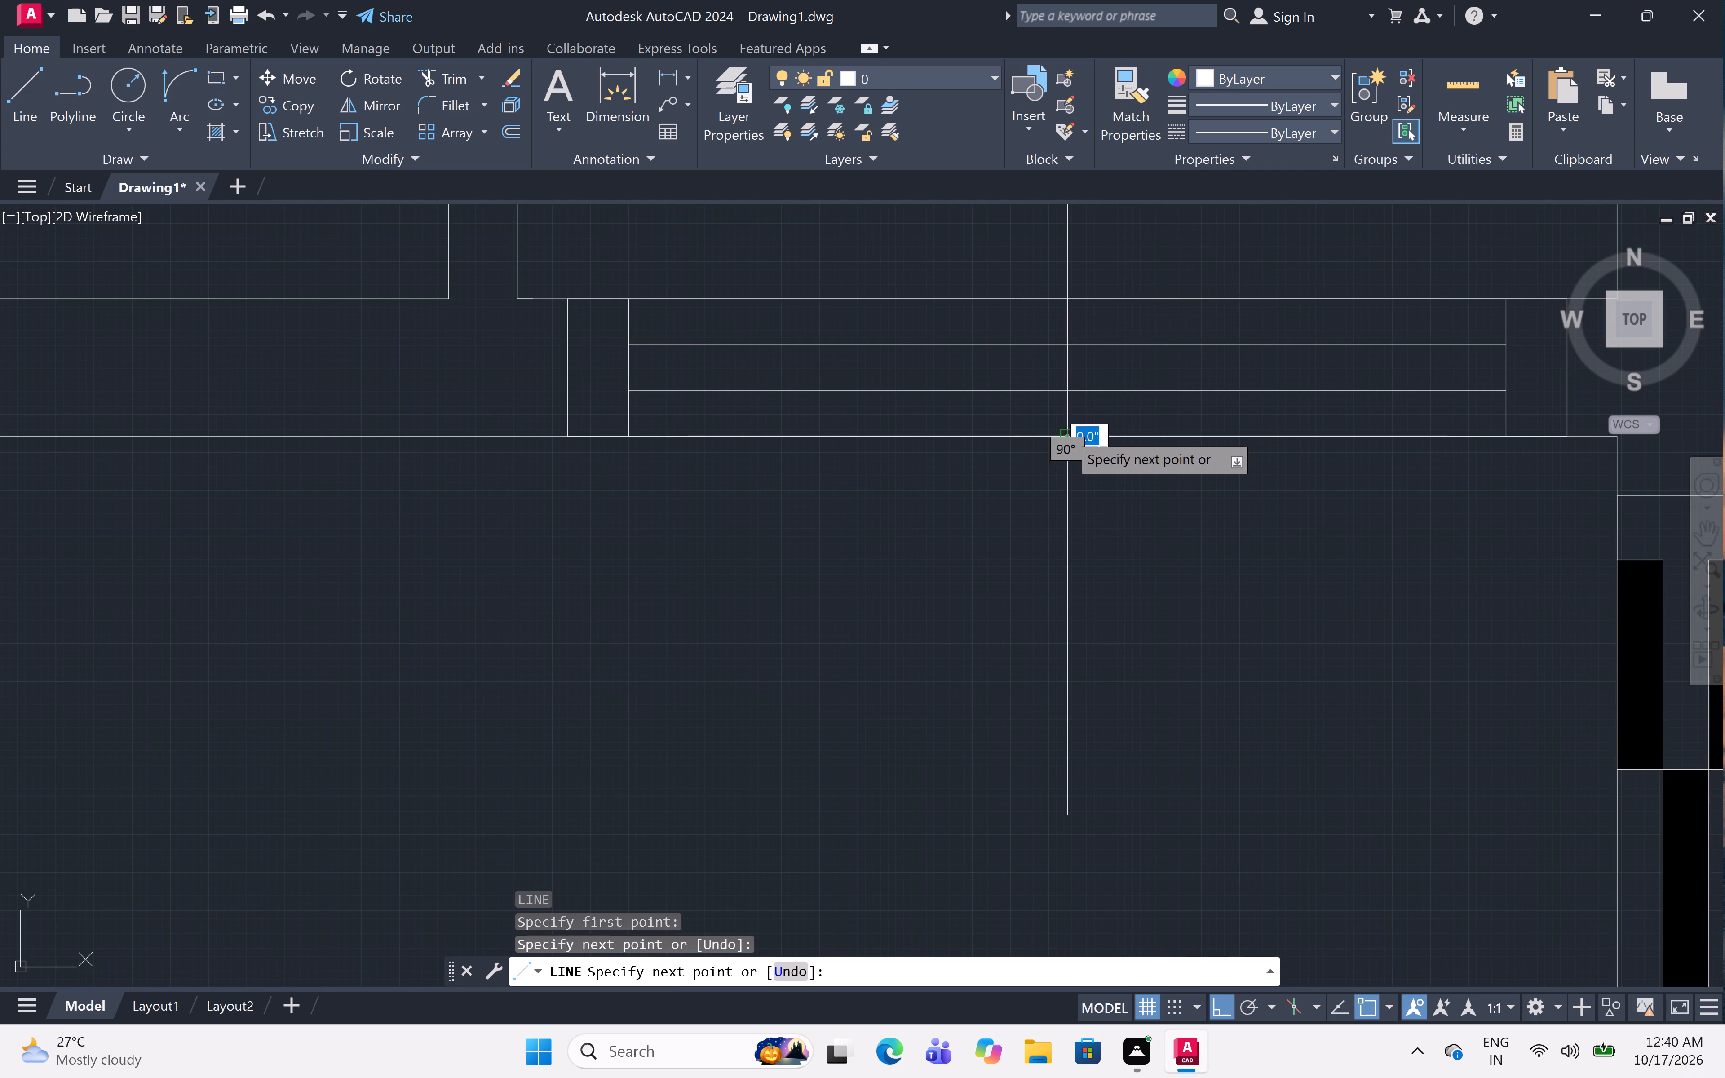
key("Escape")
Offset the window's centre line 1' to the west and 1' to the east.
type("OFF")
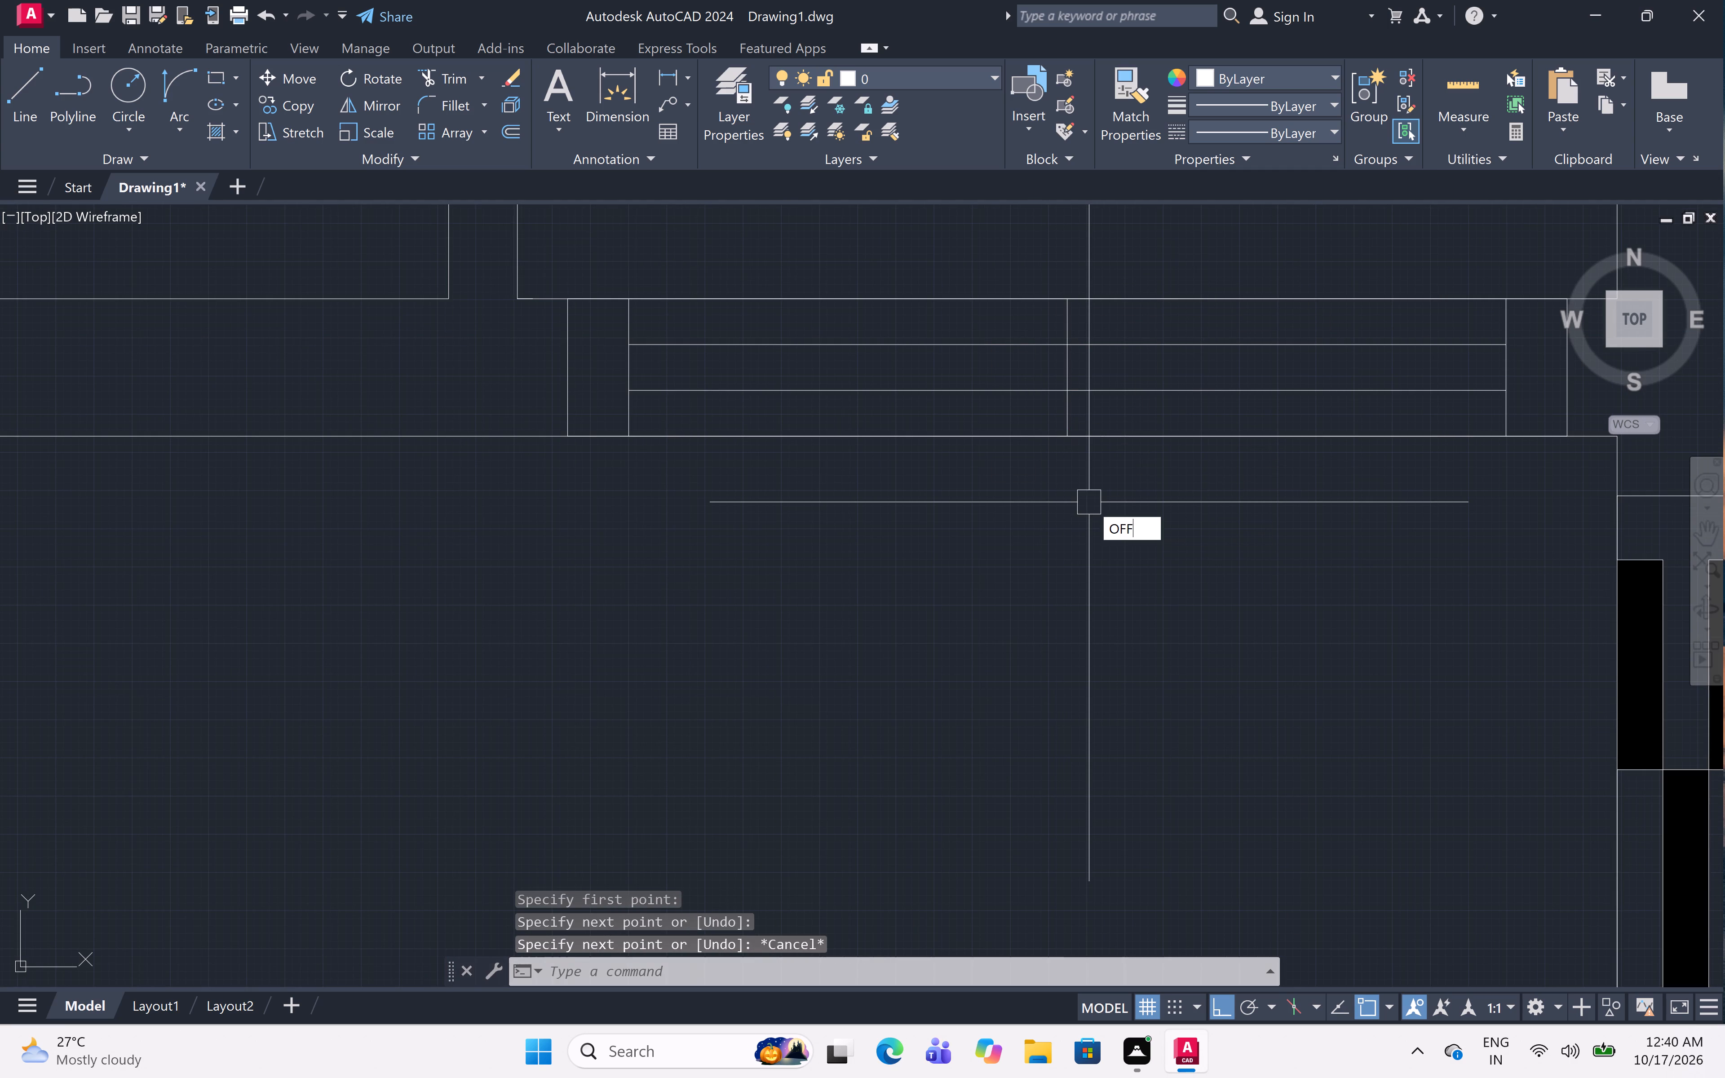
key("space")
type("1'")
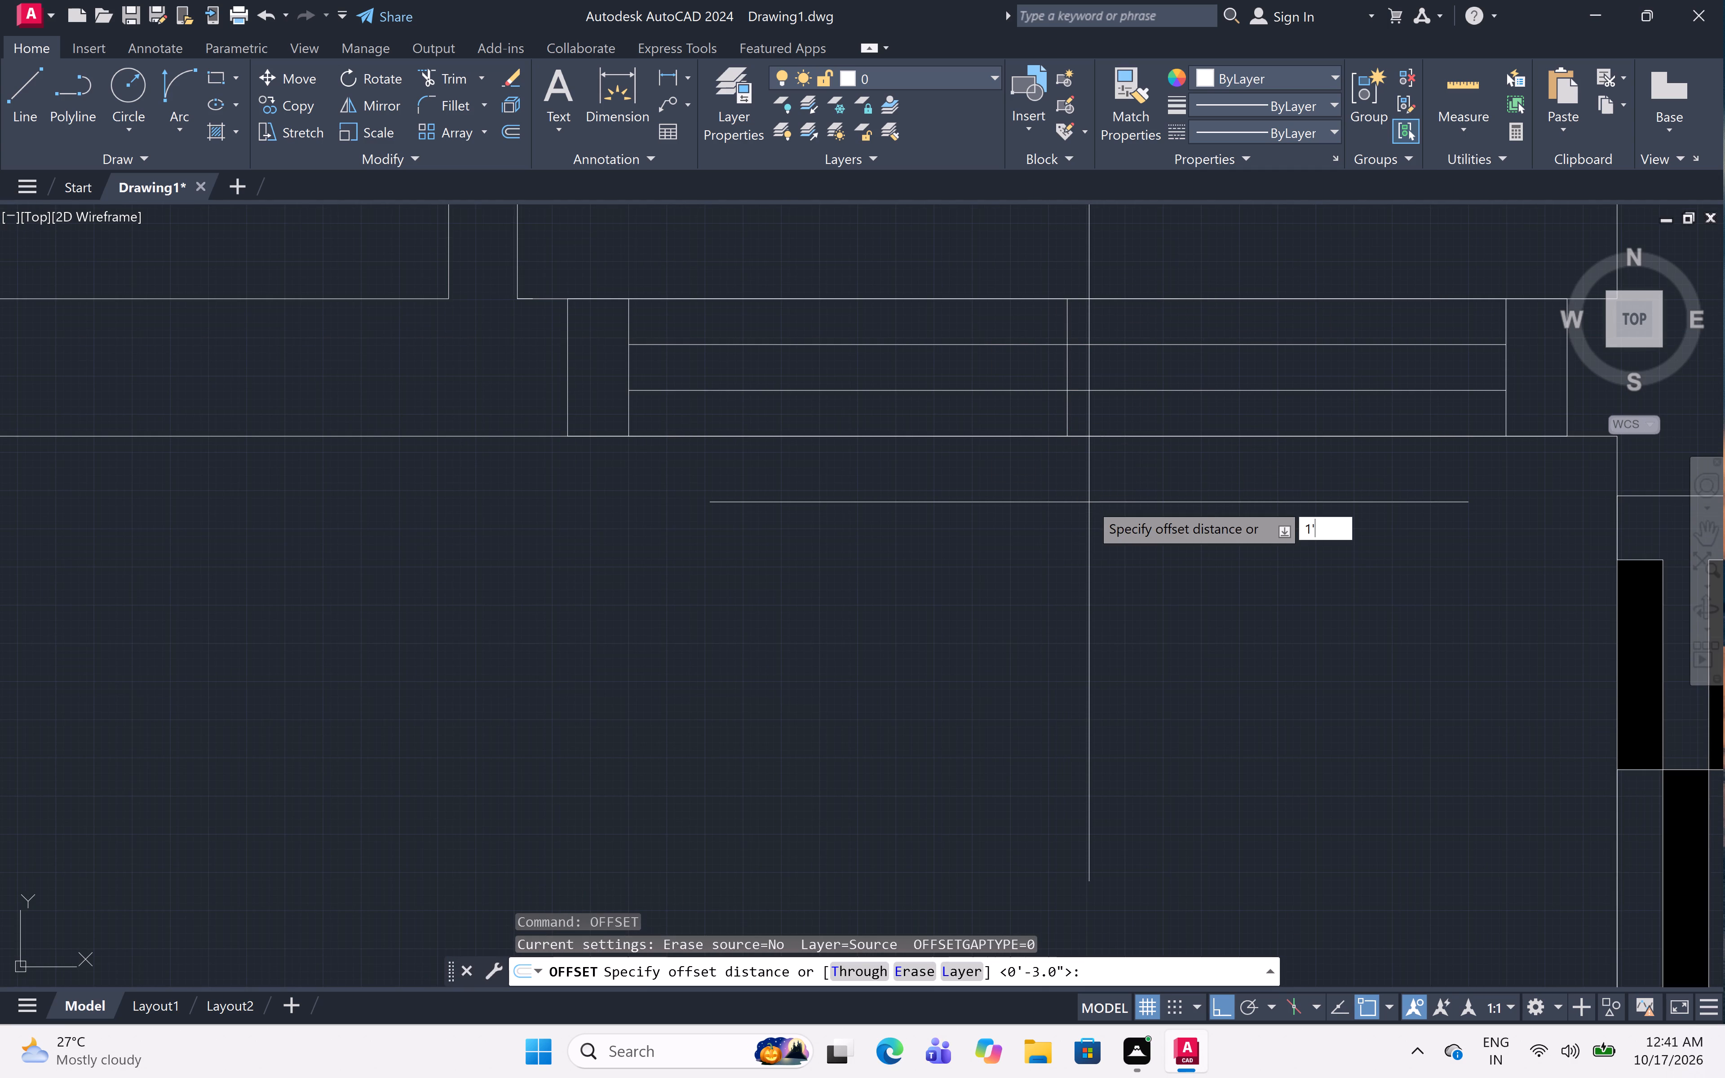
key("space")
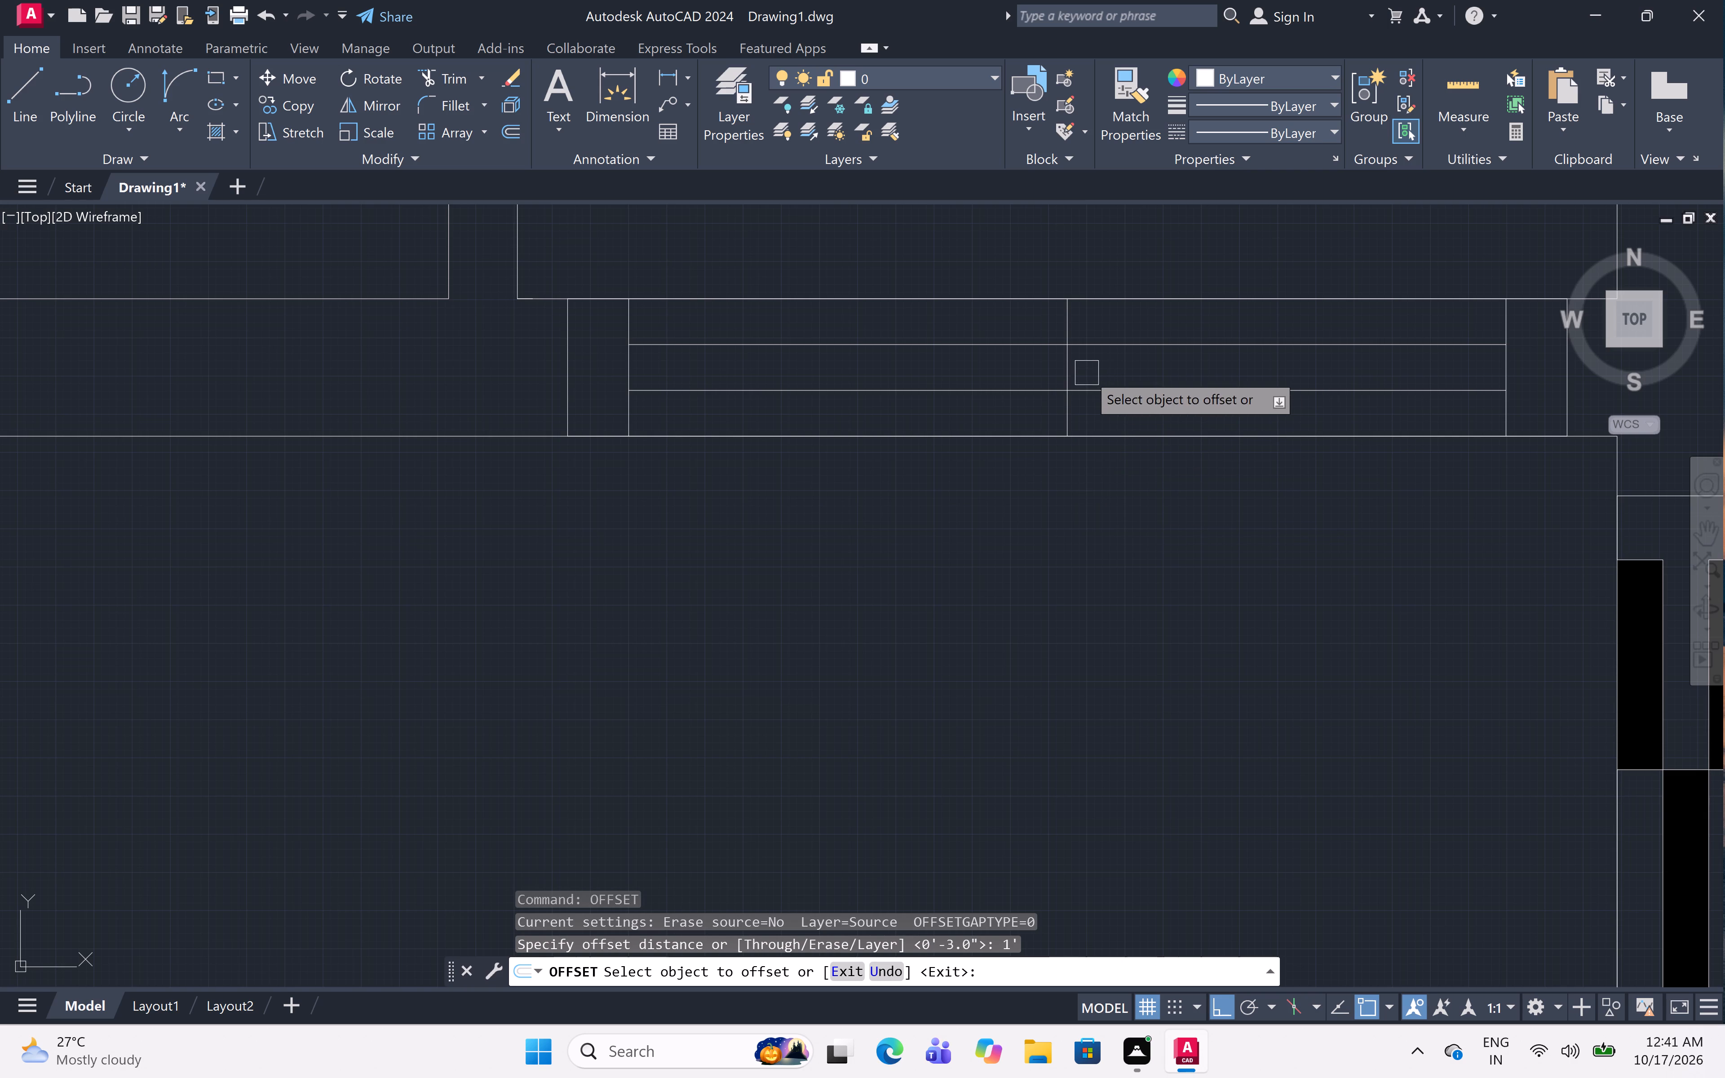
left_click(1065, 370)
left_click(975, 393)
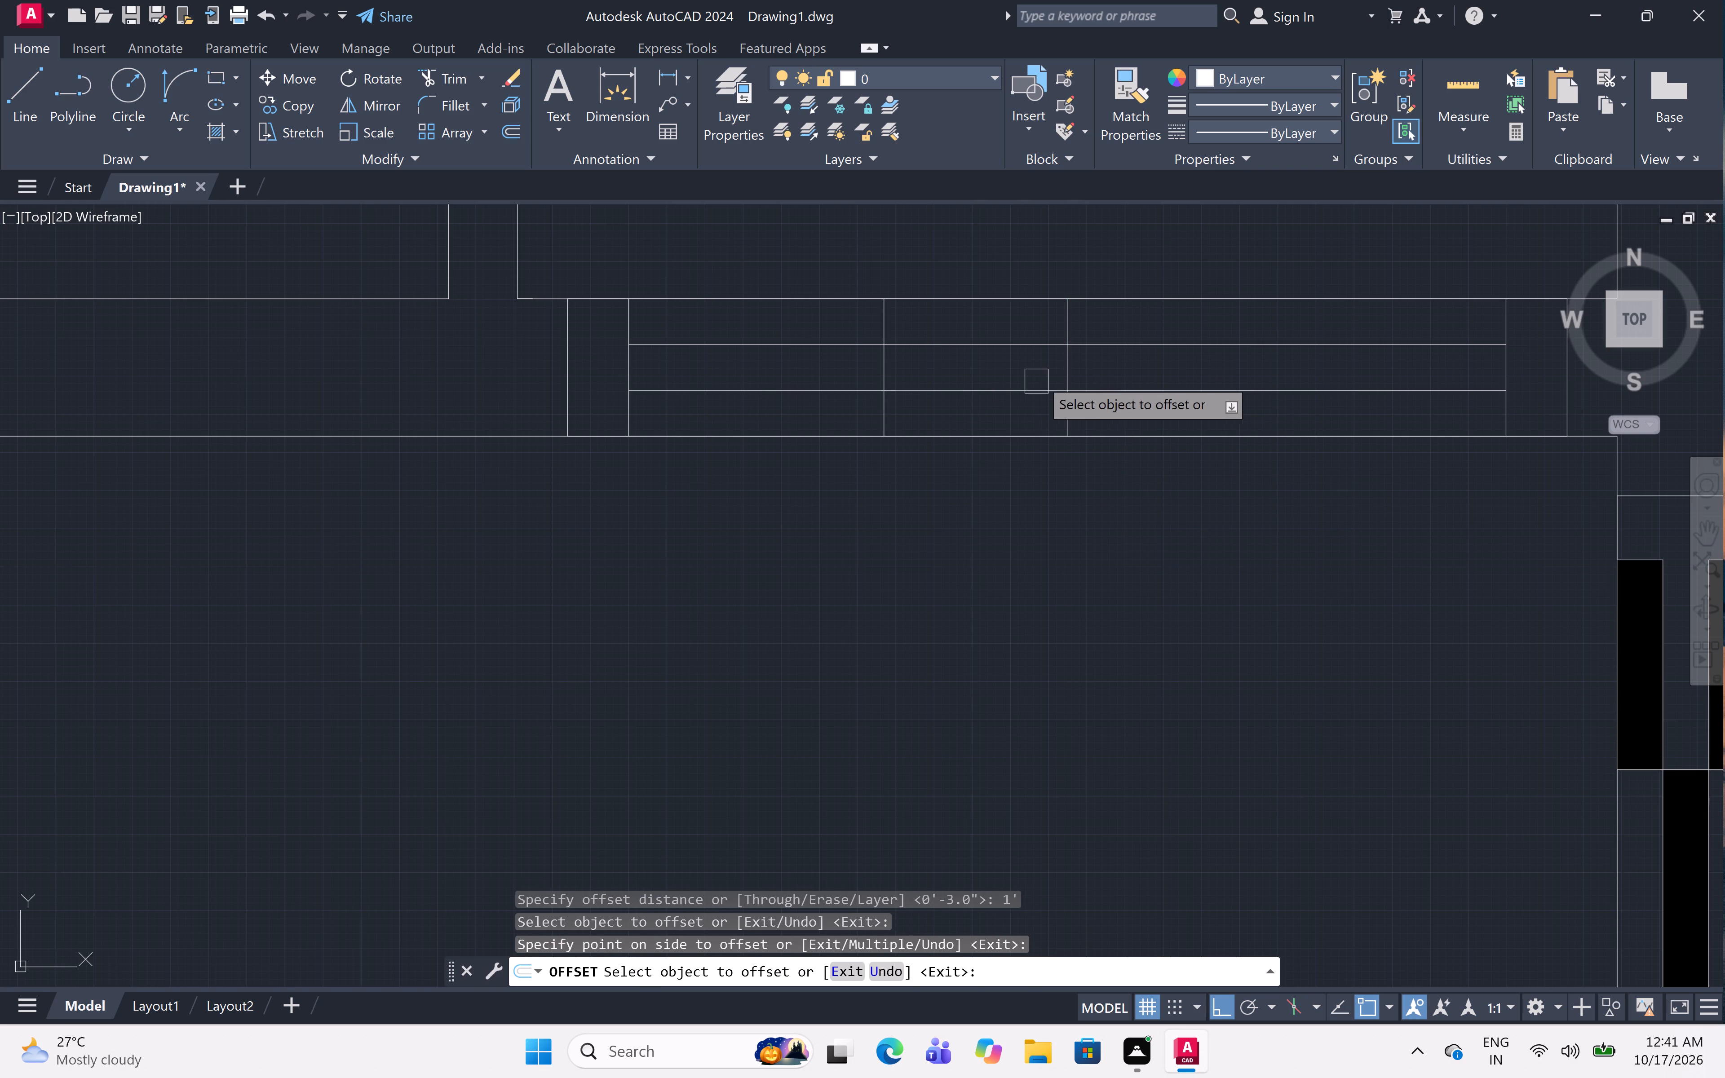
left_click(1066, 379)
left_click(1225, 341)
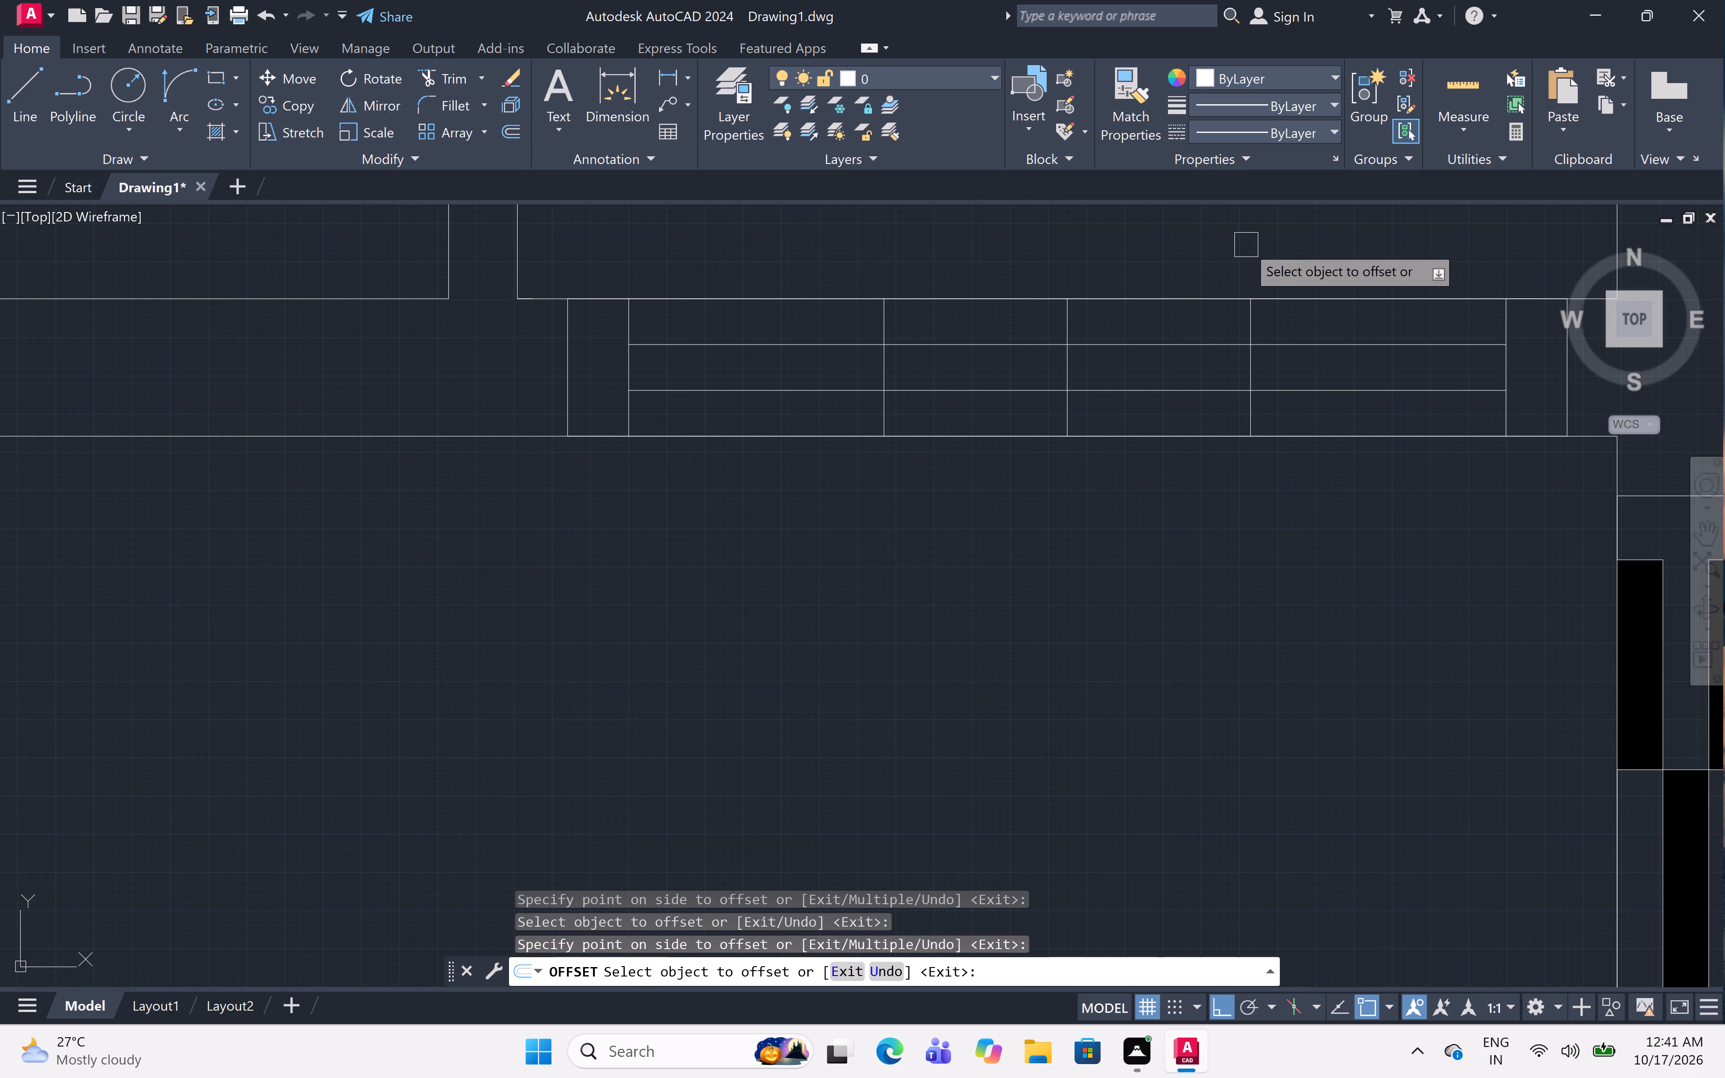
key("Escape")
Trim away the window's whole centre line and the middle segments of its two end lines in the HALL's north wall.
type("TR")
key("space")
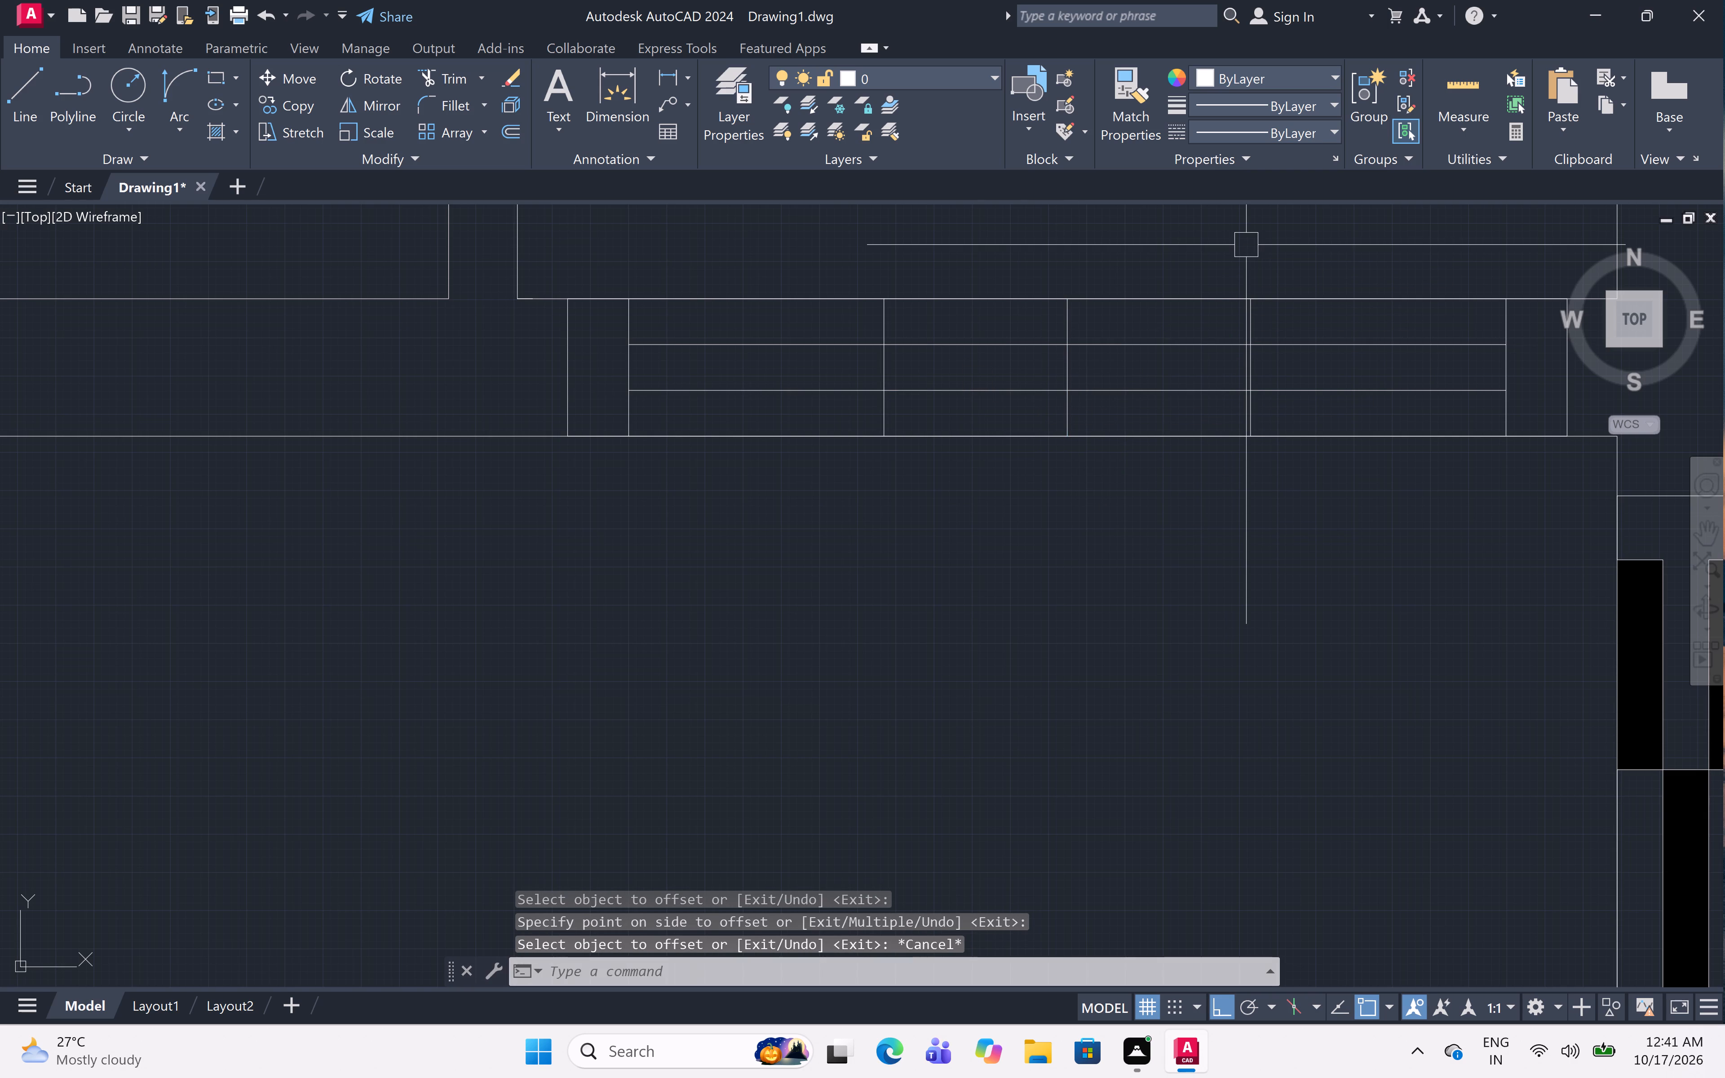
left_click(1074, 369)
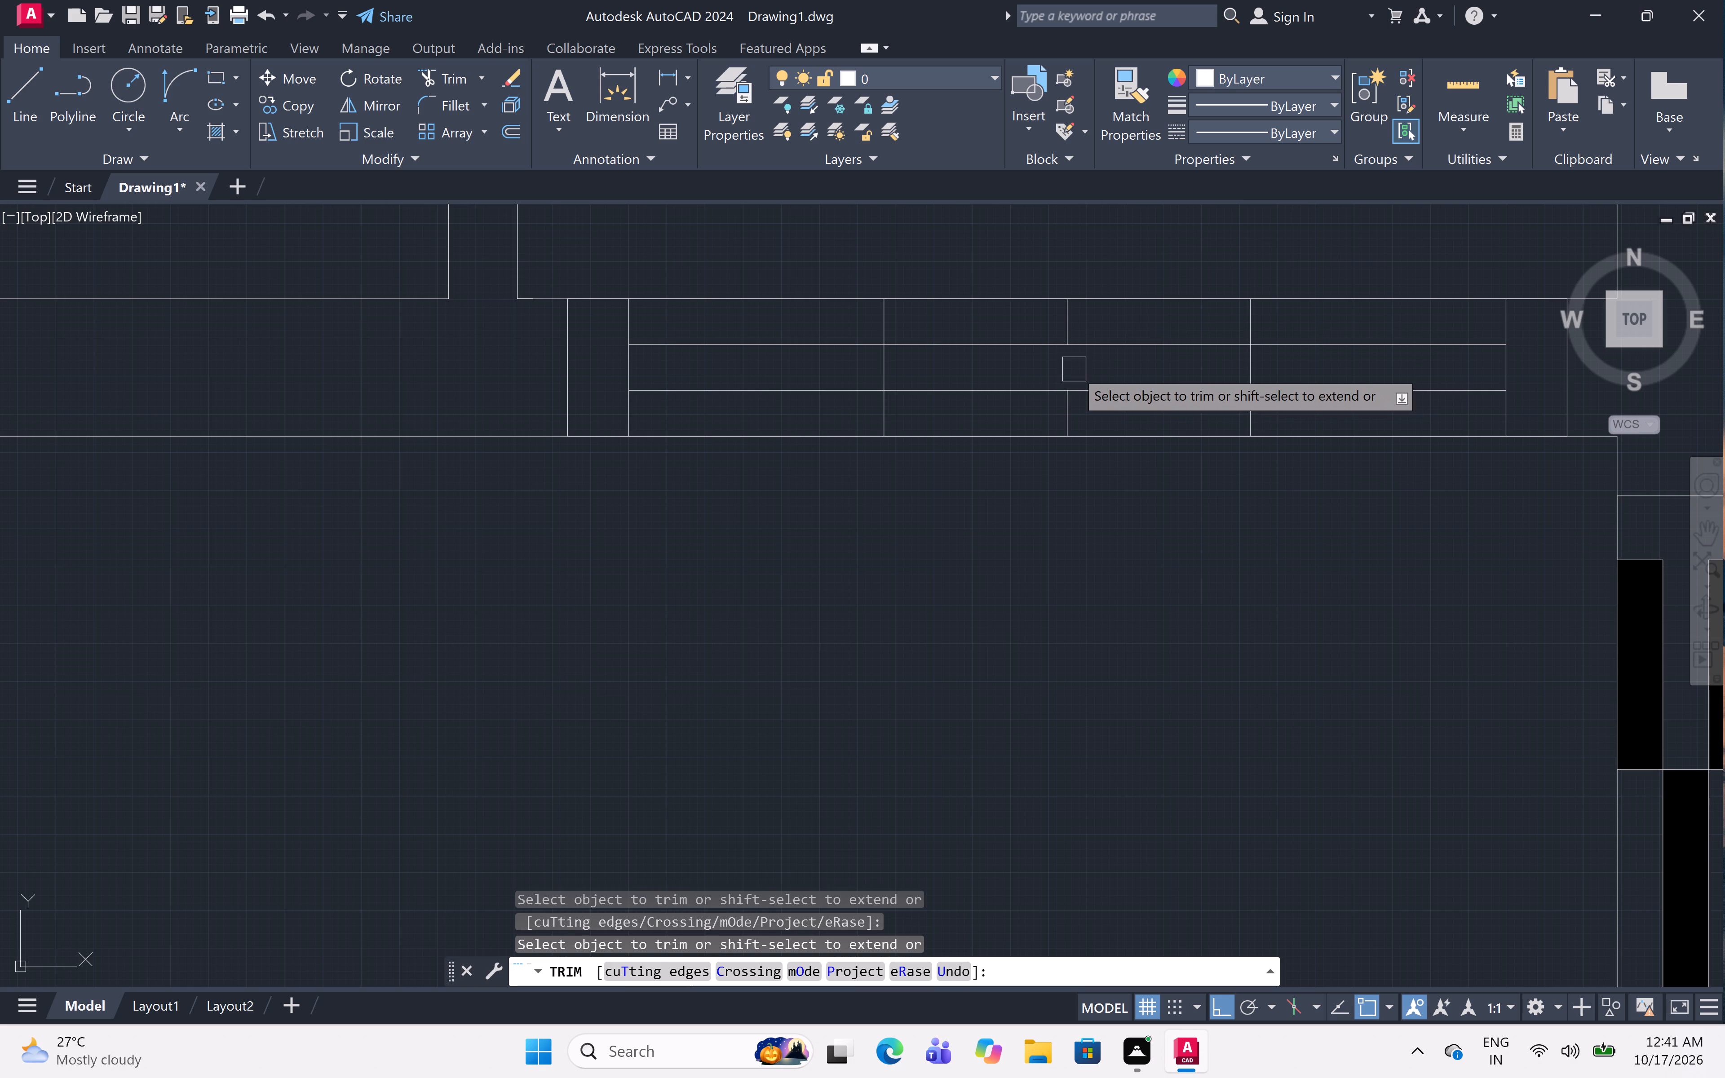
left_click(1070, 322)
left_click(1073, 406)
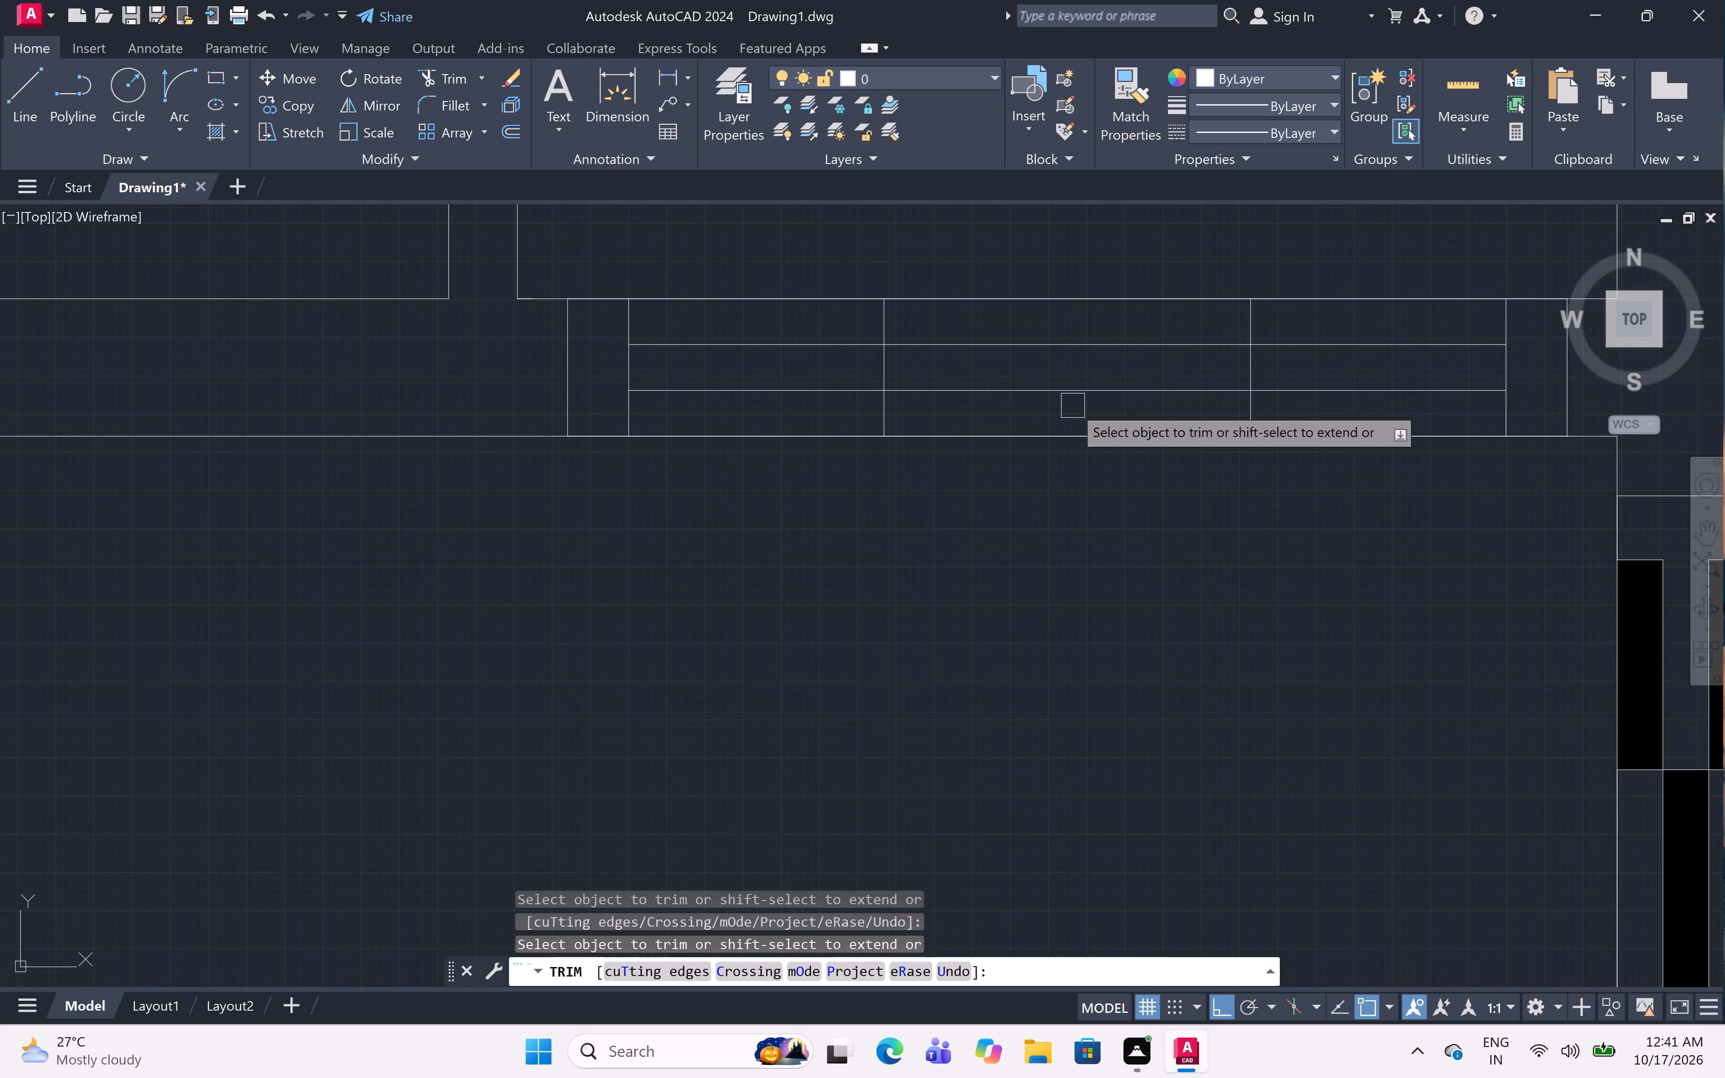
left_click(637, 373)
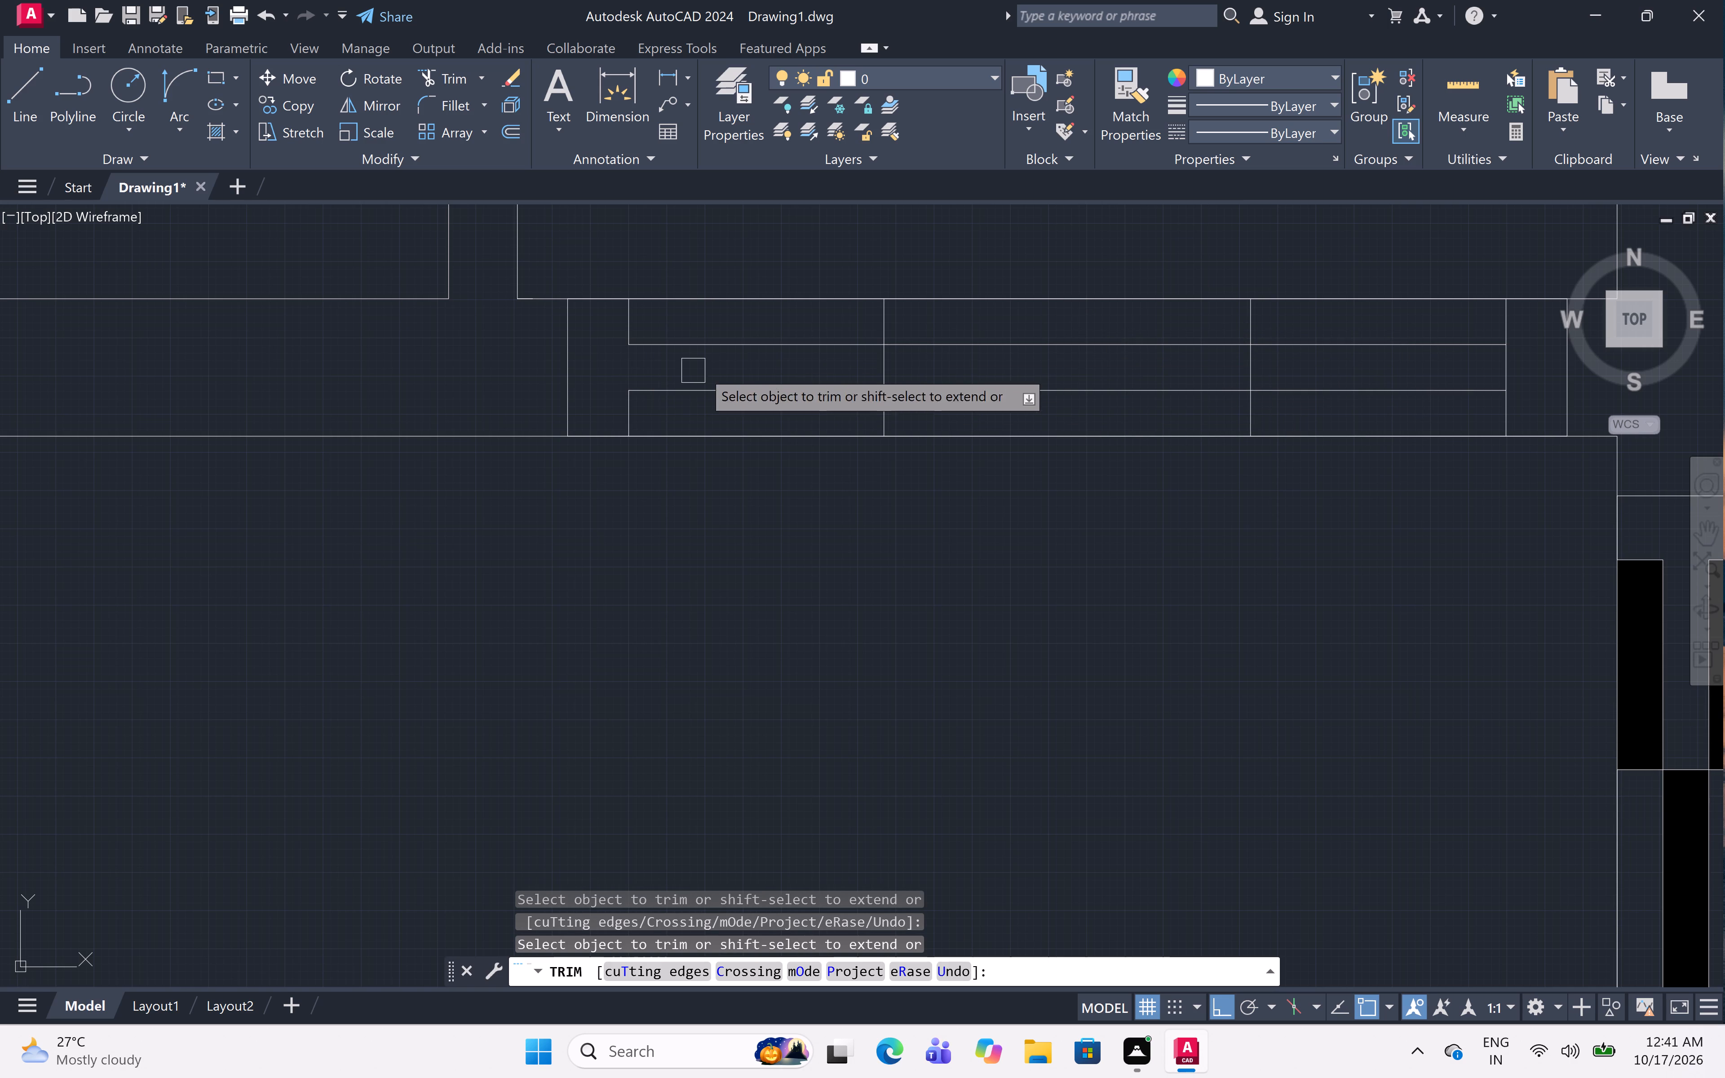
left_click(1499, 371)
scroll(1097, 422, "down", 2)
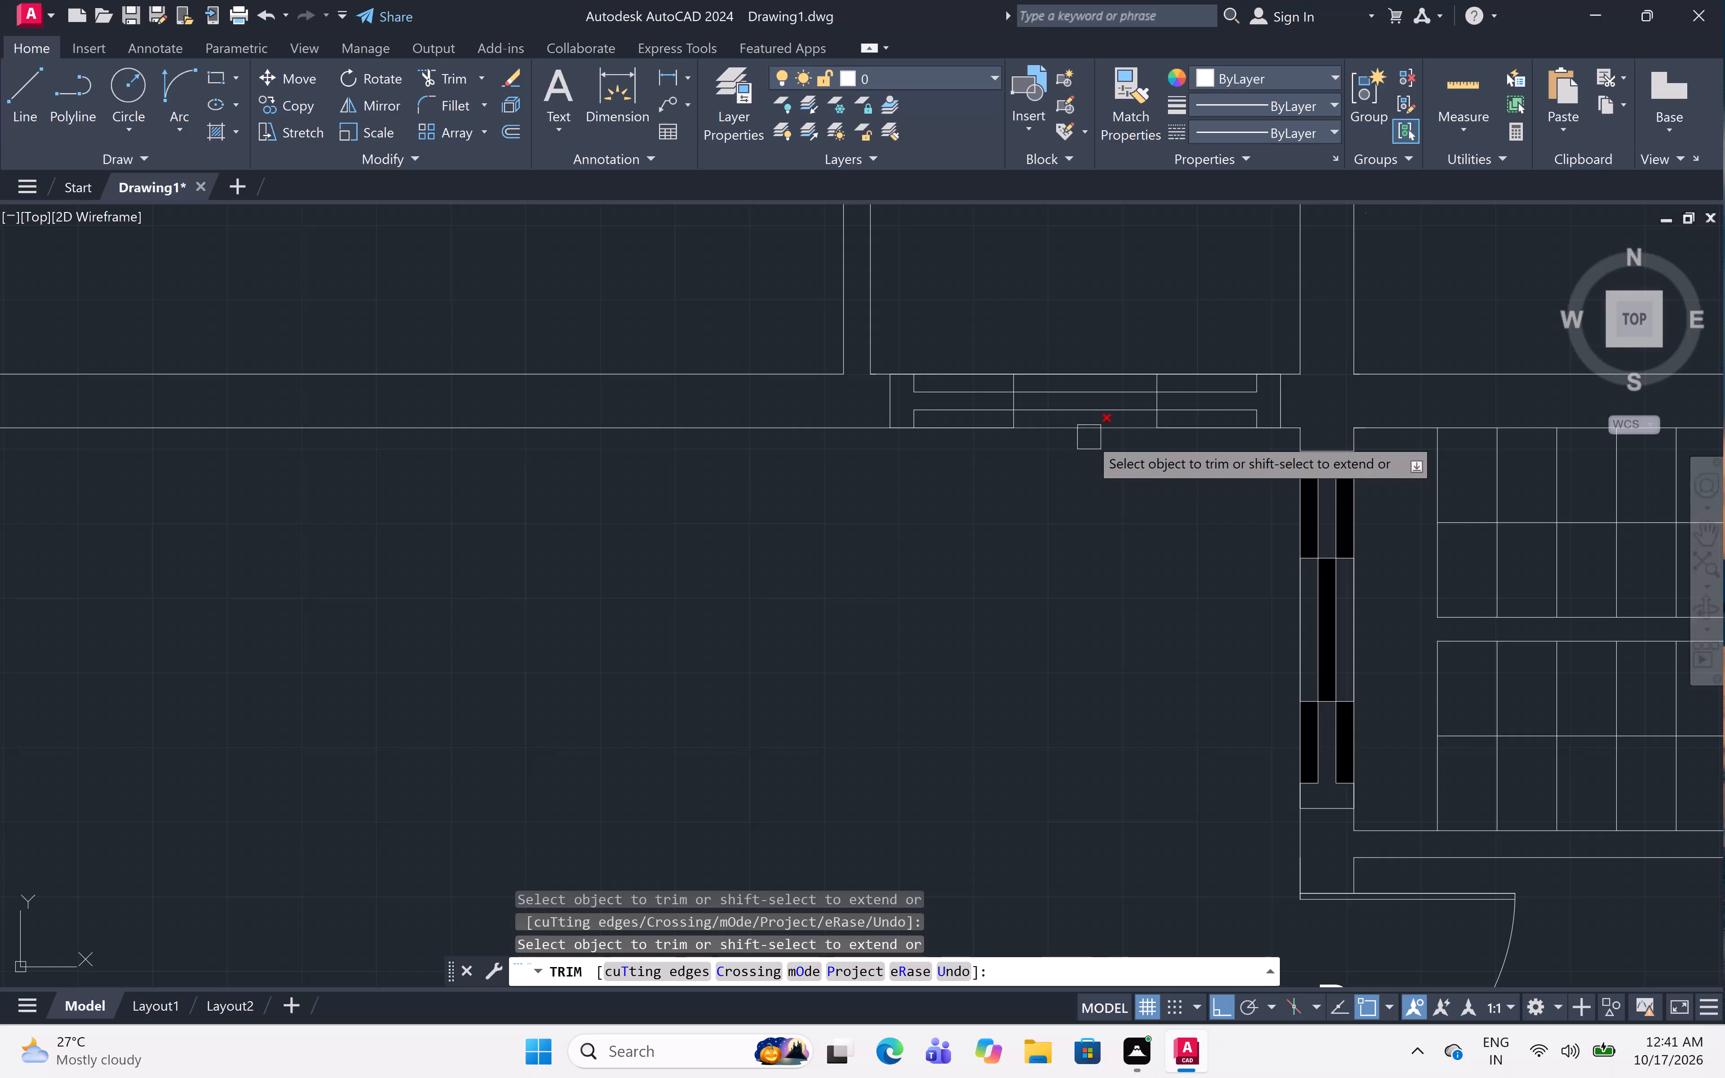
key("Escape")
Fill the four corner panels and the central panel of the HALL's north wall window with a solid black (0,0,0) hatch.
type("H")
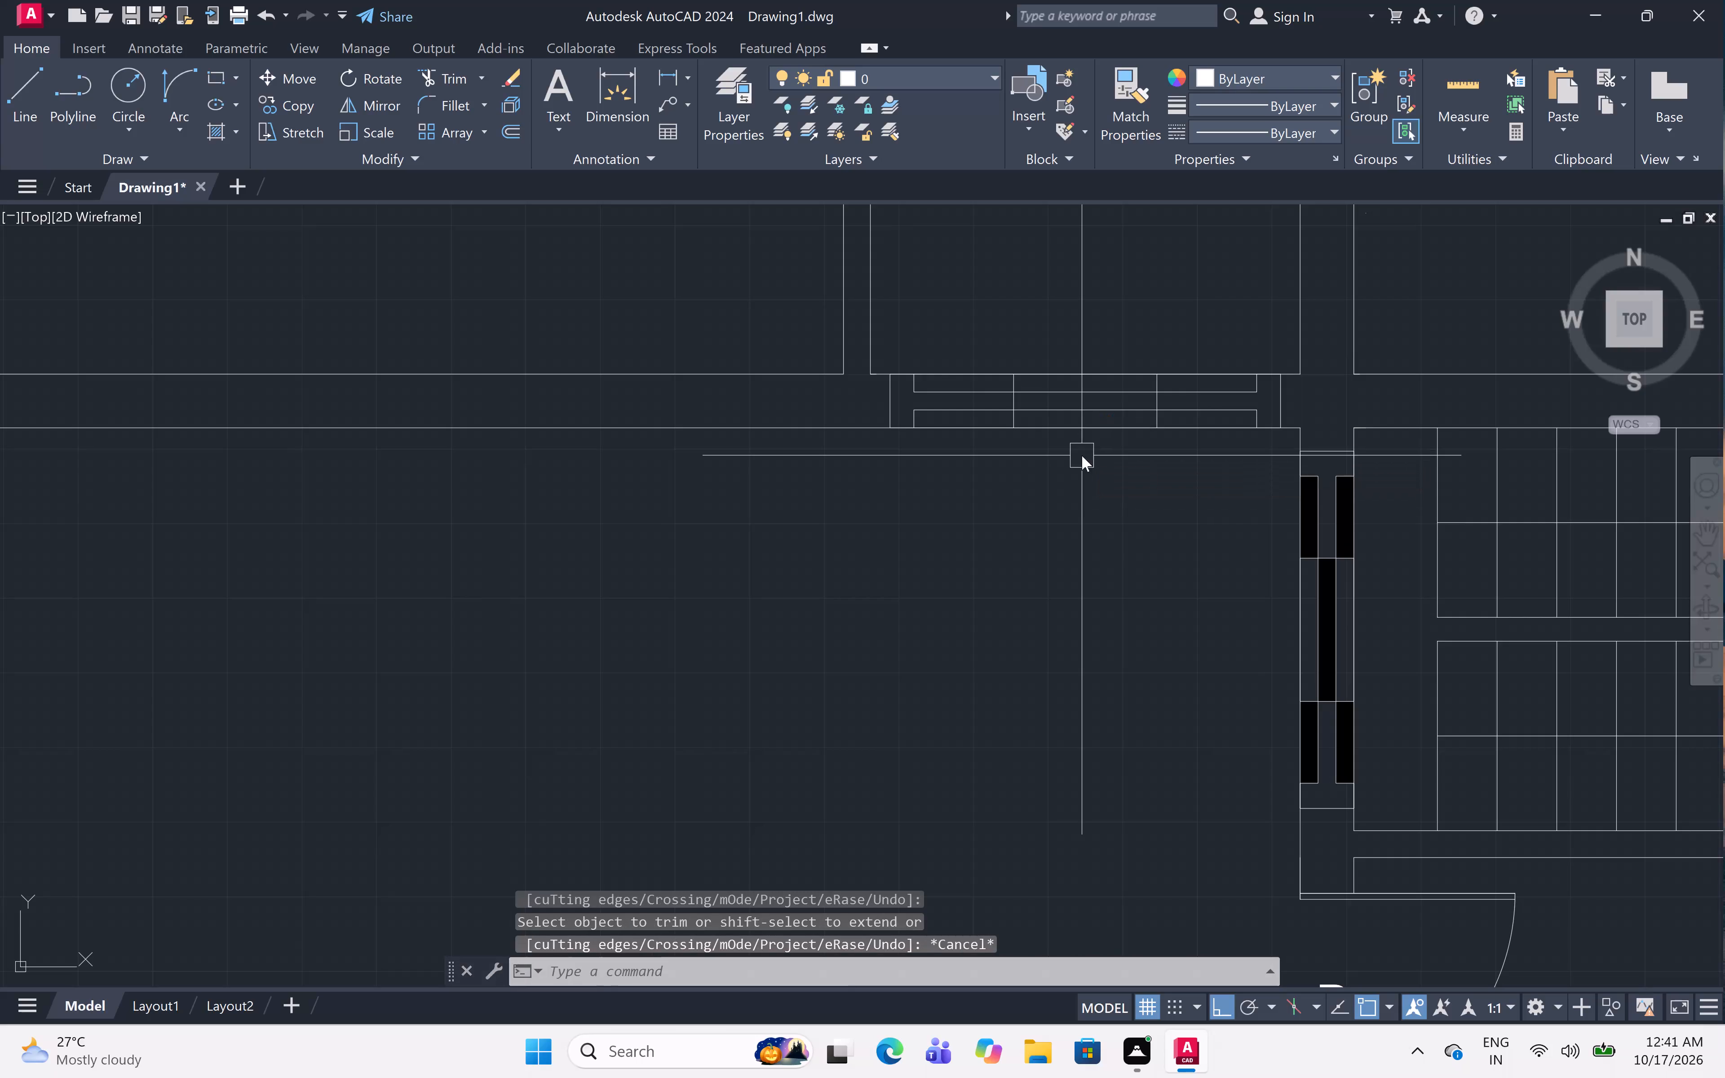
key("space")
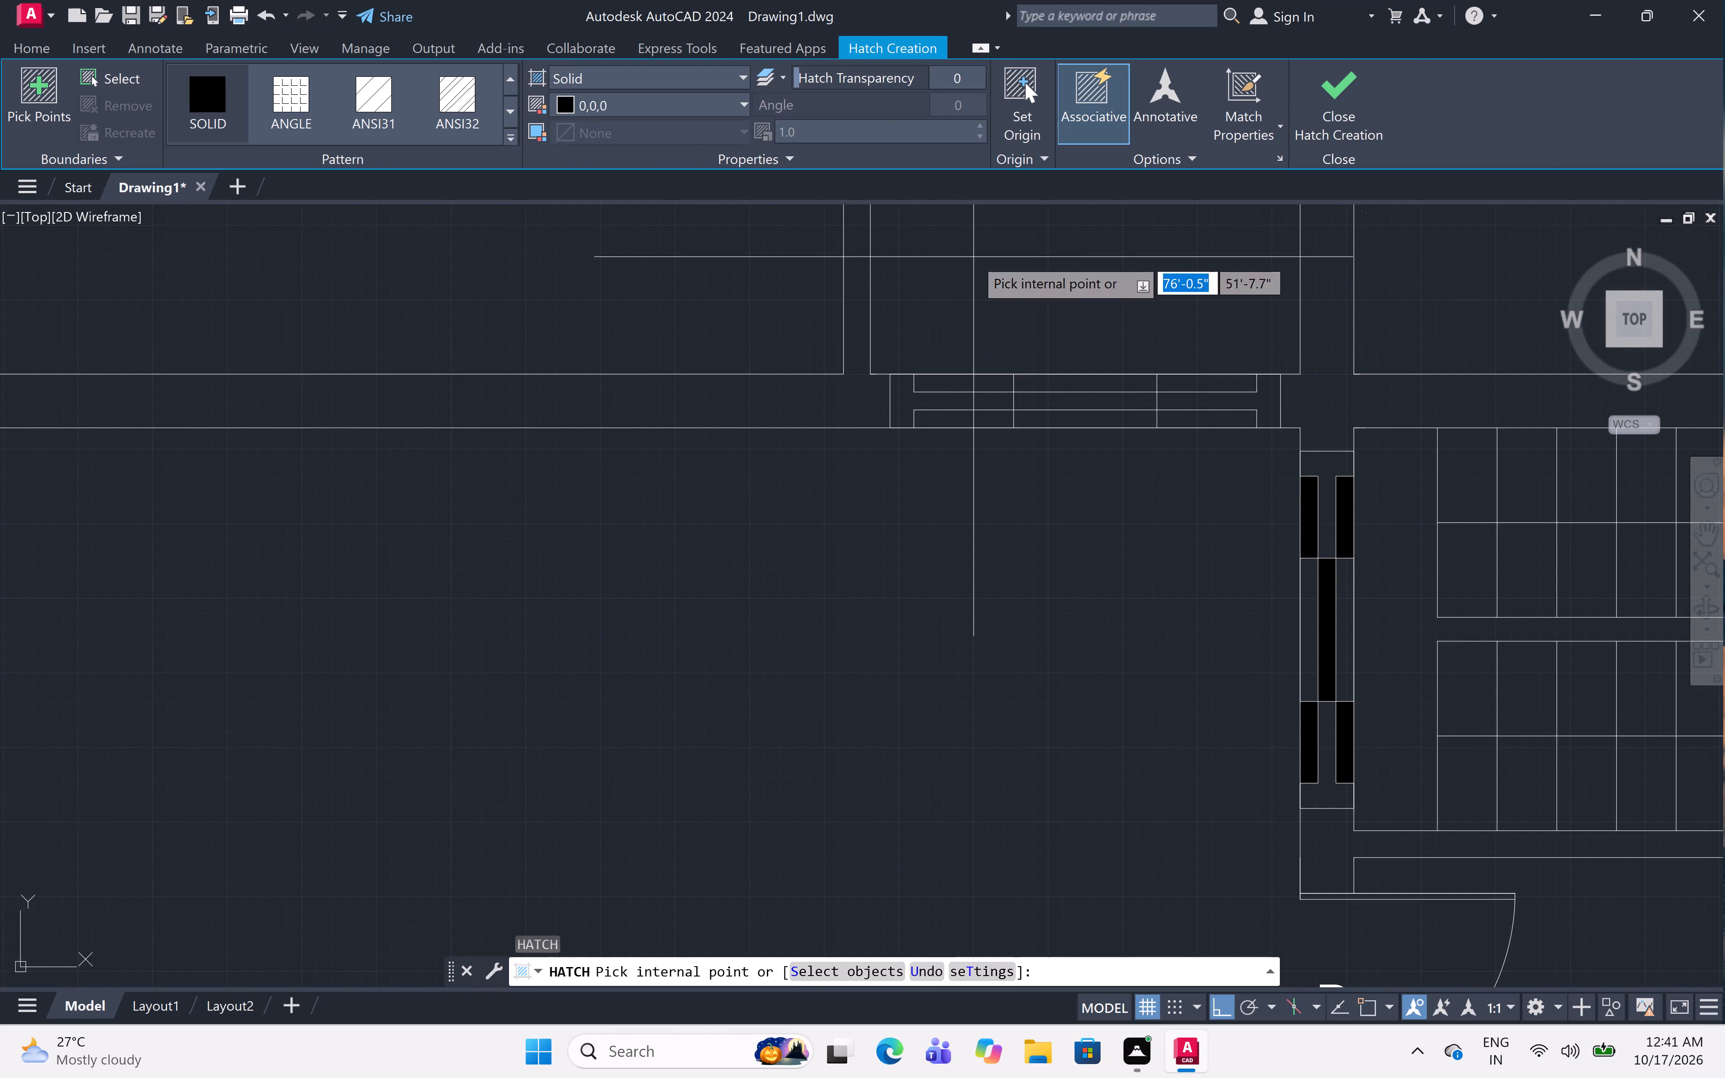
scroll(964, 397, "up", 2)
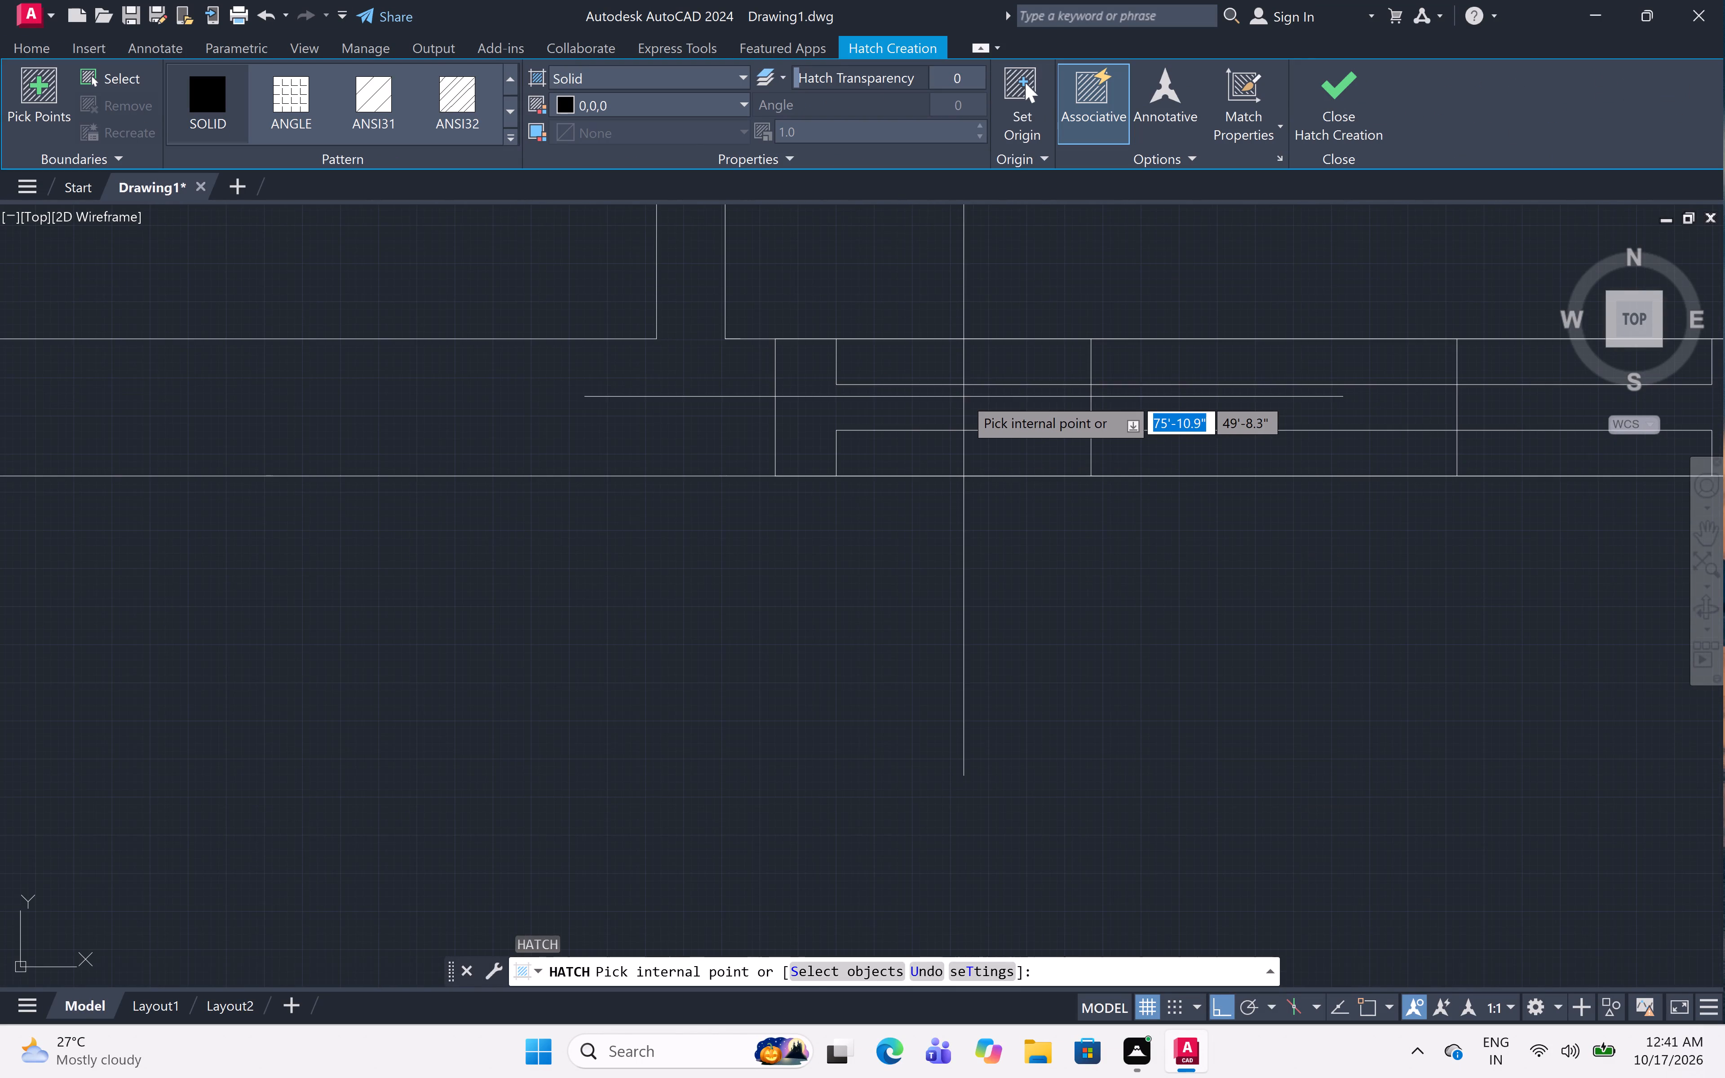
left_click(961, 375)
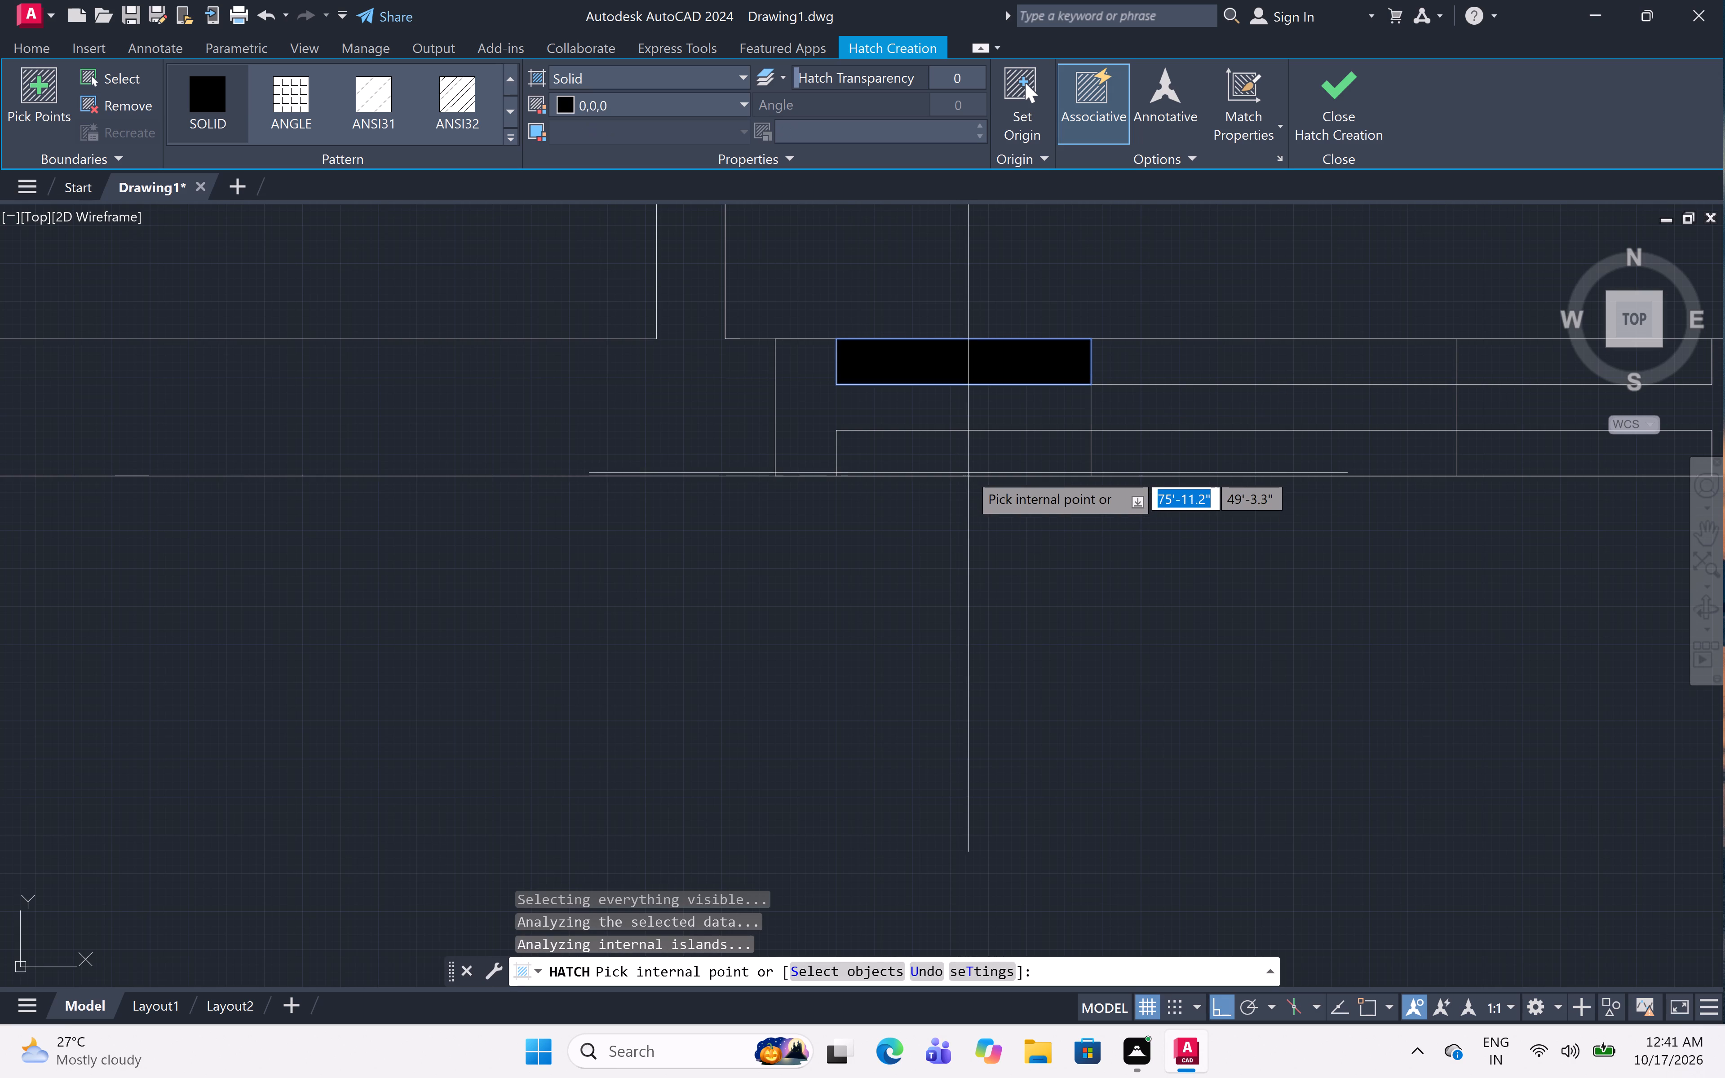
left_click(969, 457)
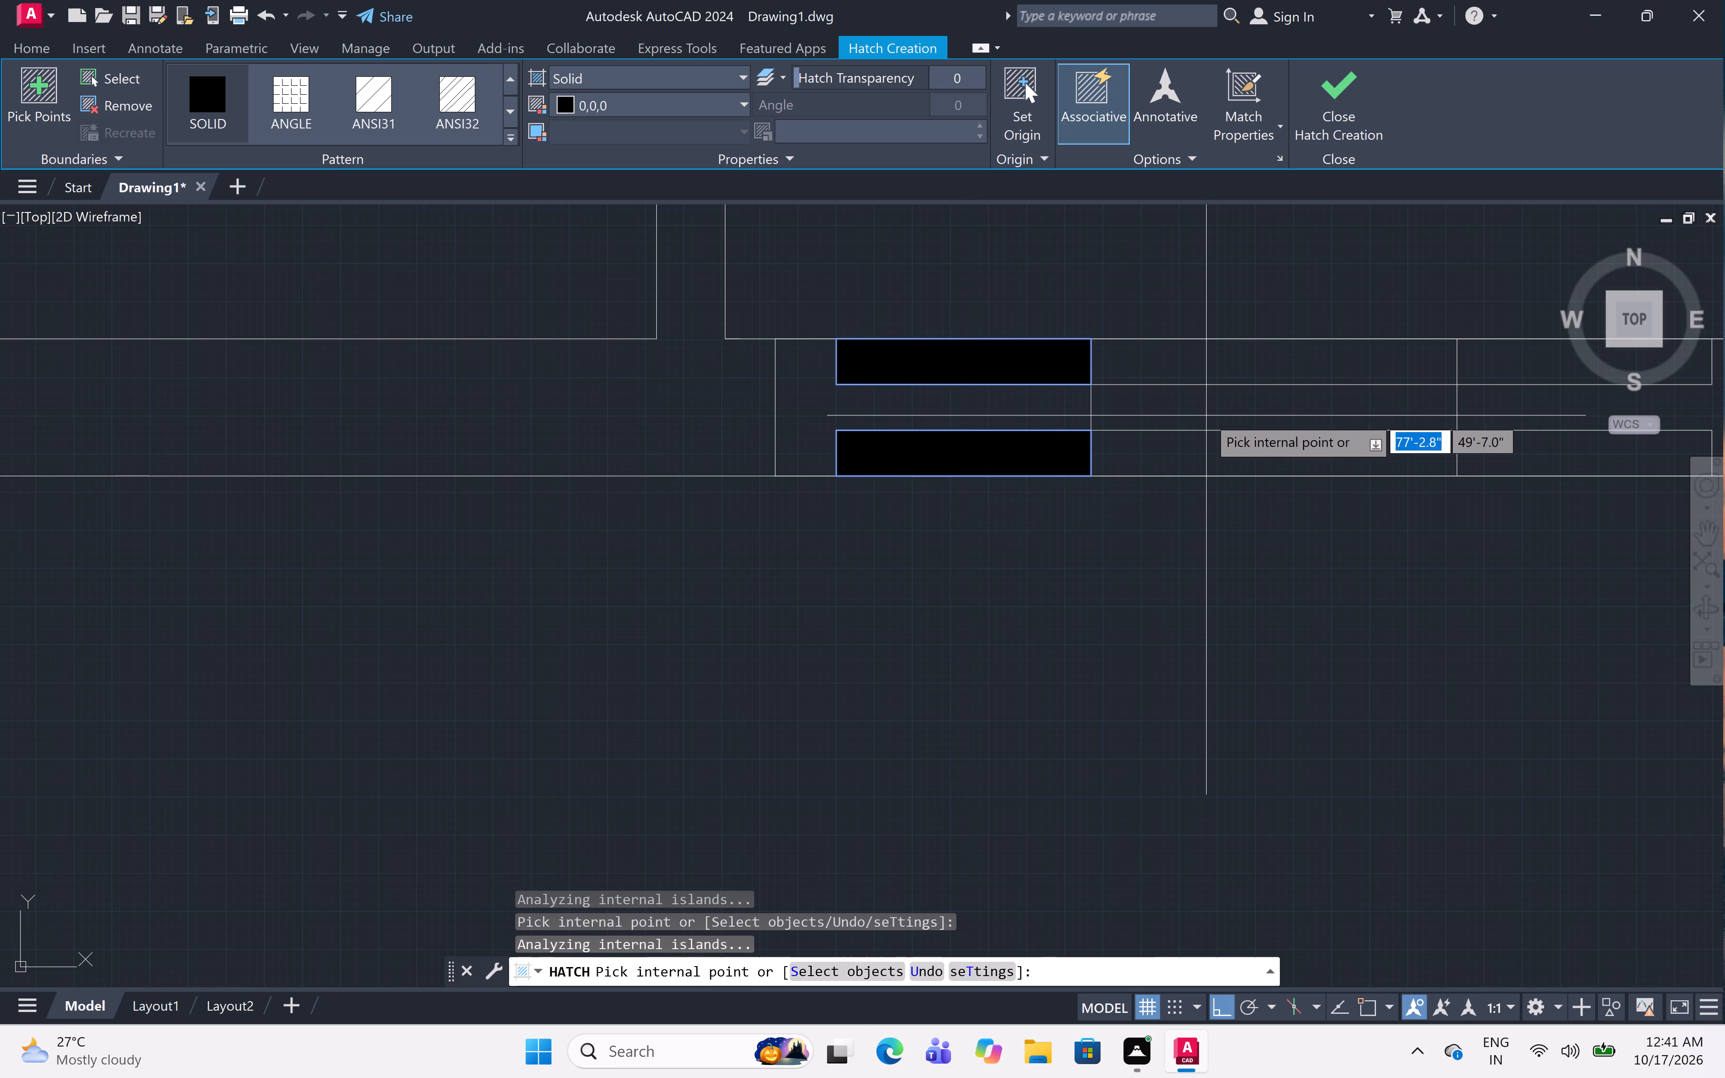
left_click(1206, 415)
scroll(1017, 541, "down", 2)
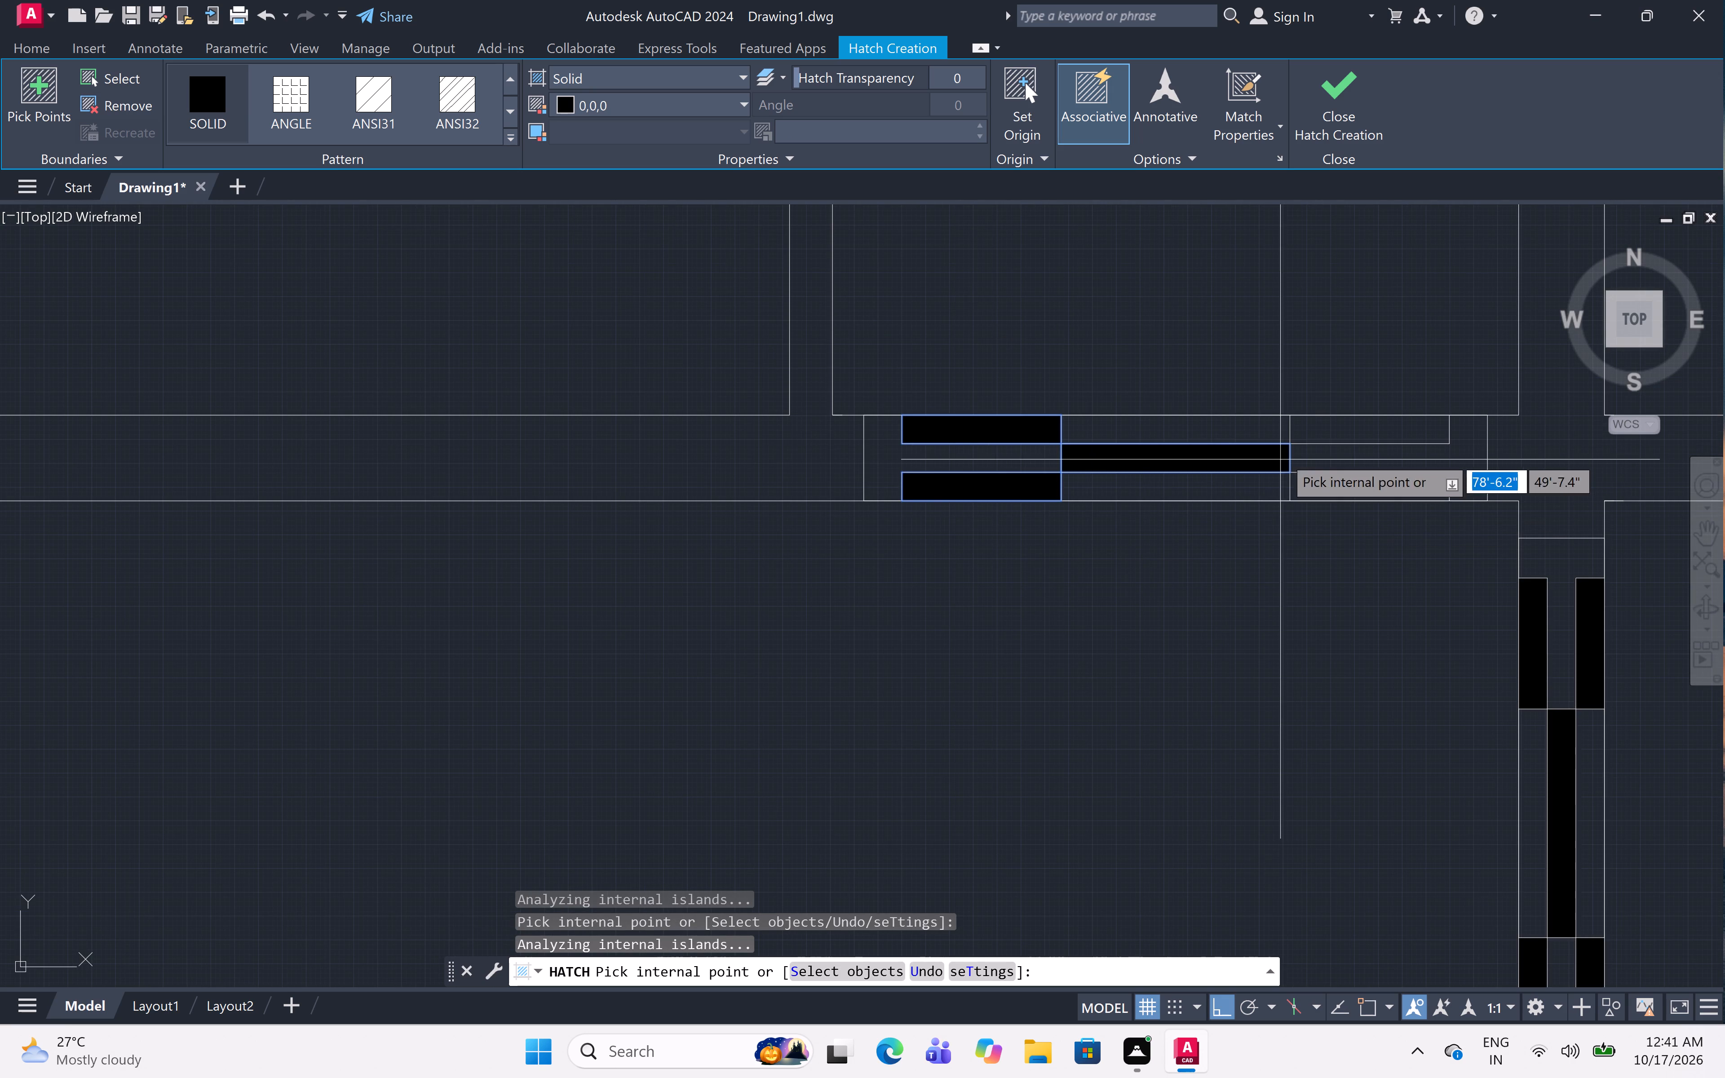
scroll(1322, 433, "up", 2)
left_click_drag(1285, 440, 1281, 440)
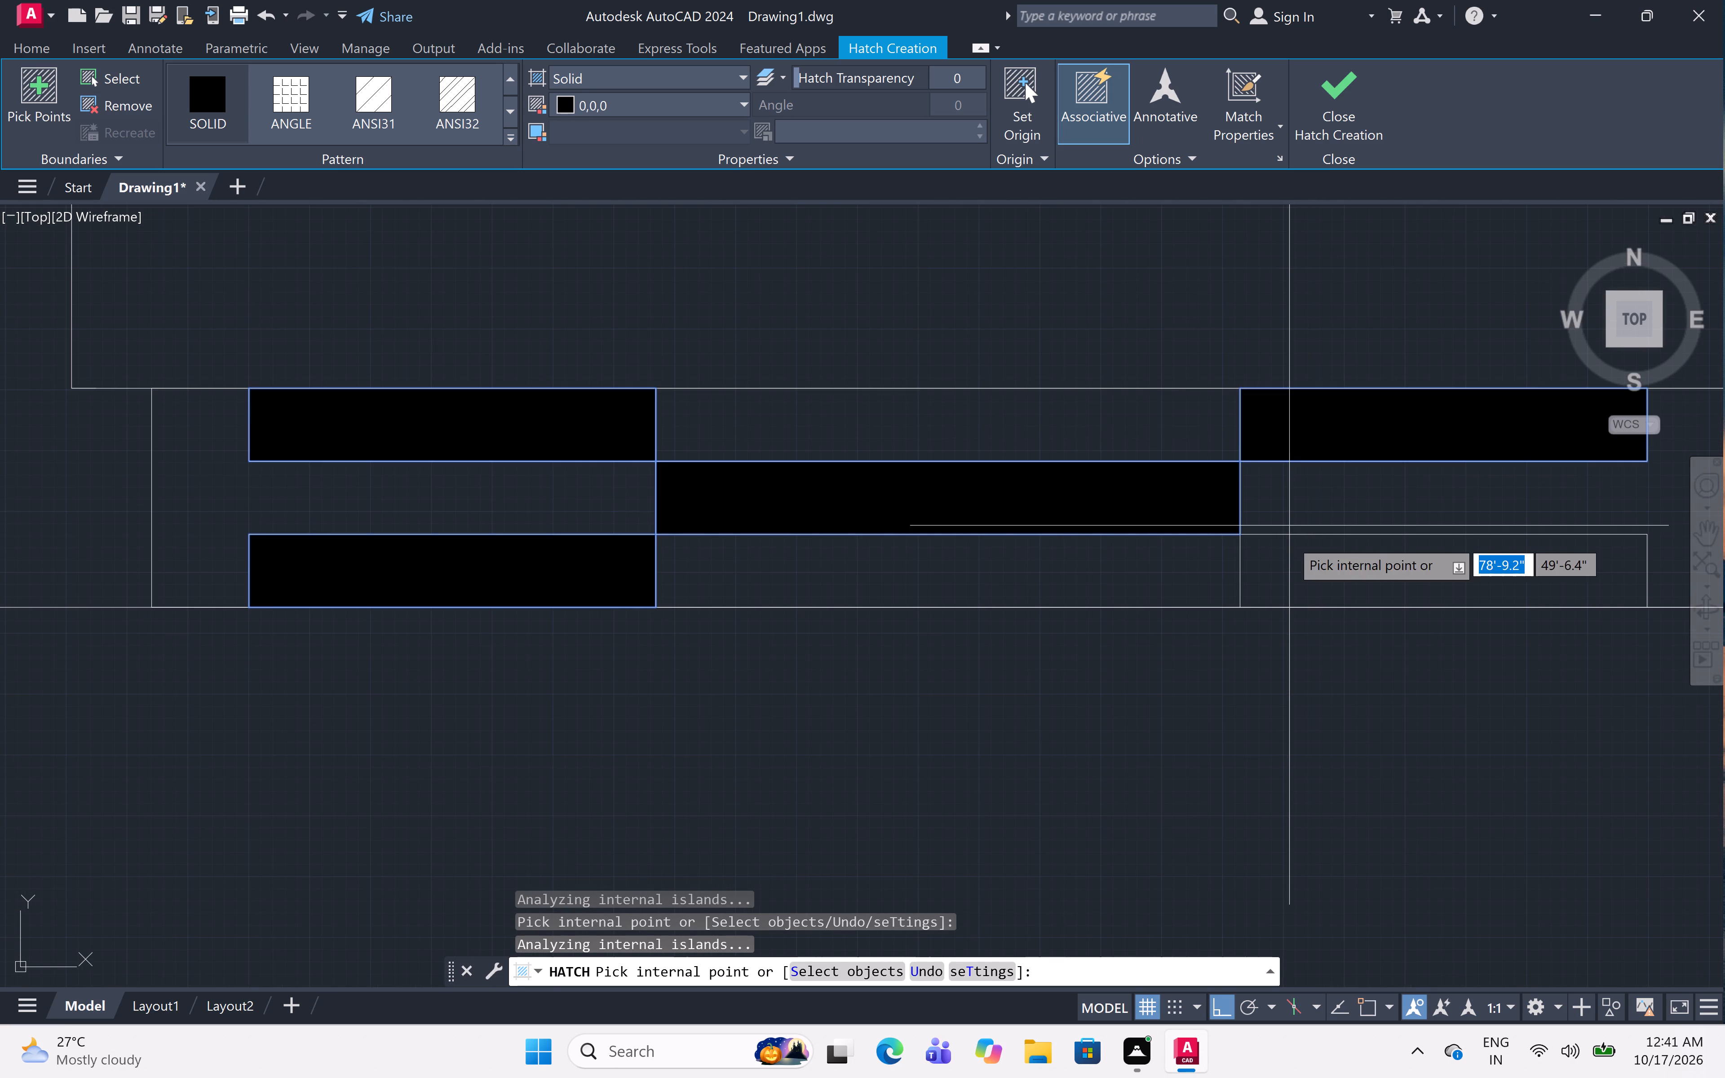
left_click_drag(1290, 601, 1307, 592)
scroll(1168, 586, "down", 5)
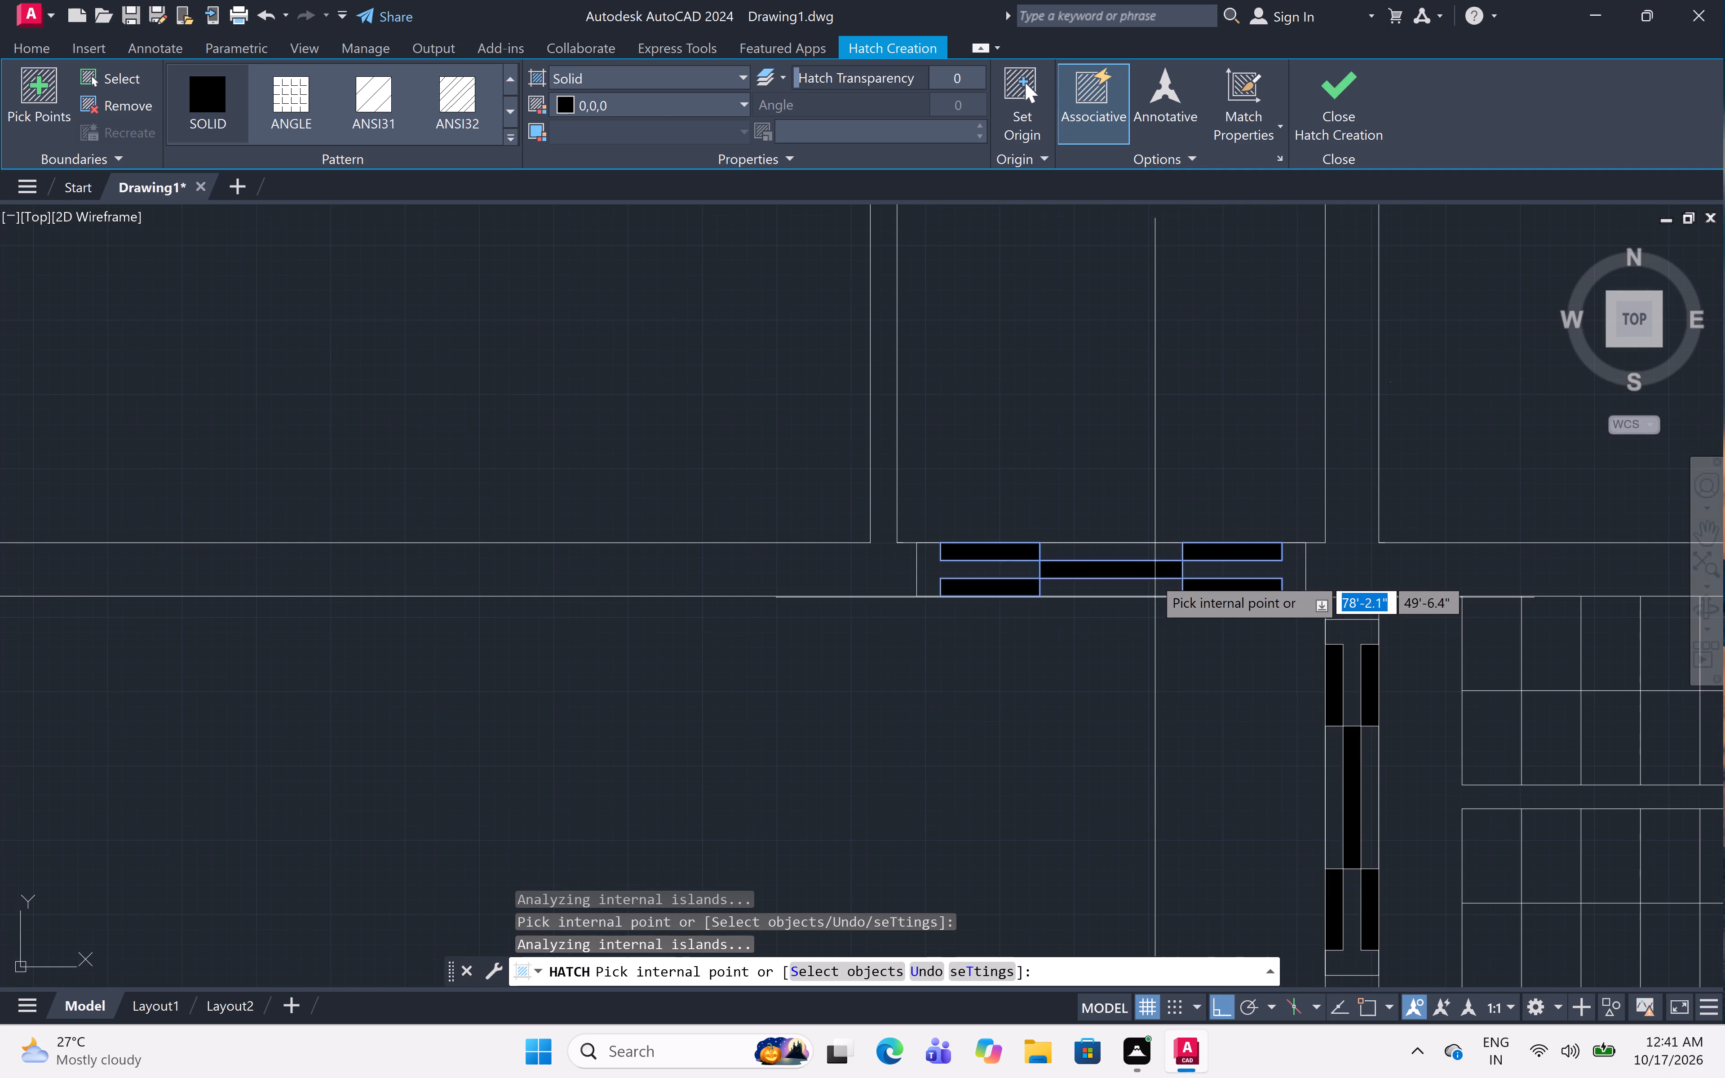
key("Escape")
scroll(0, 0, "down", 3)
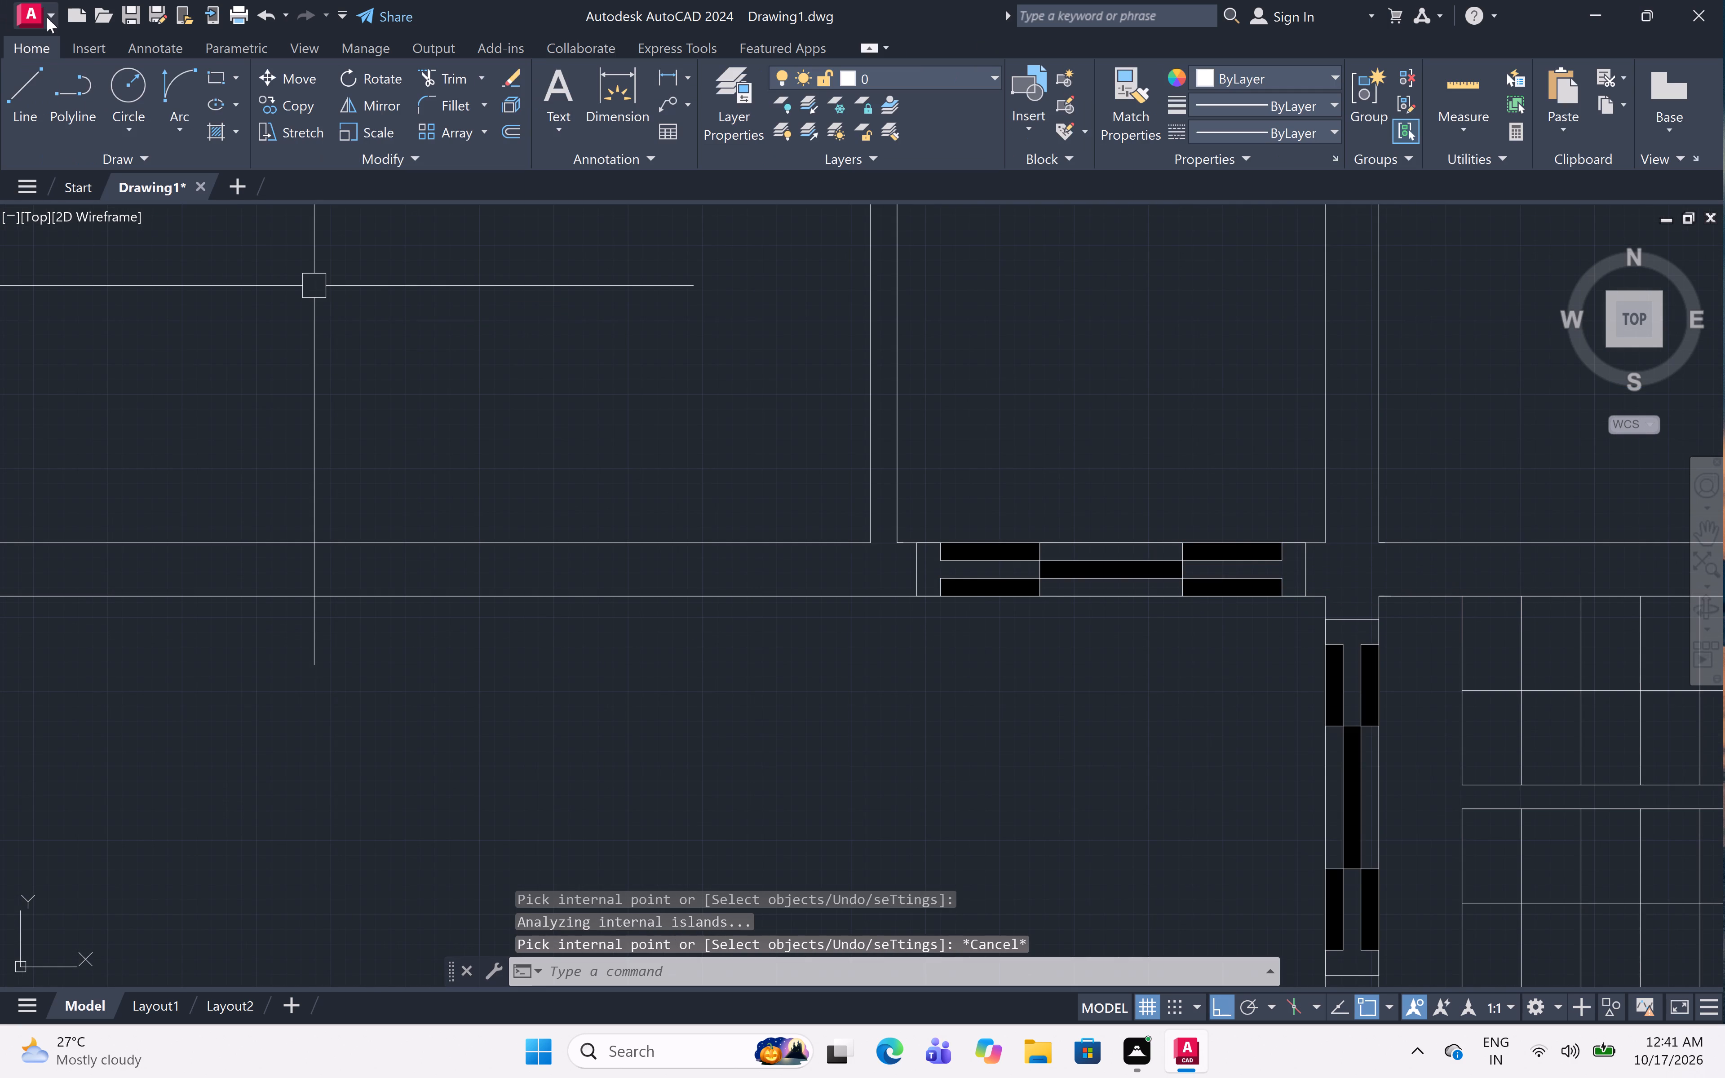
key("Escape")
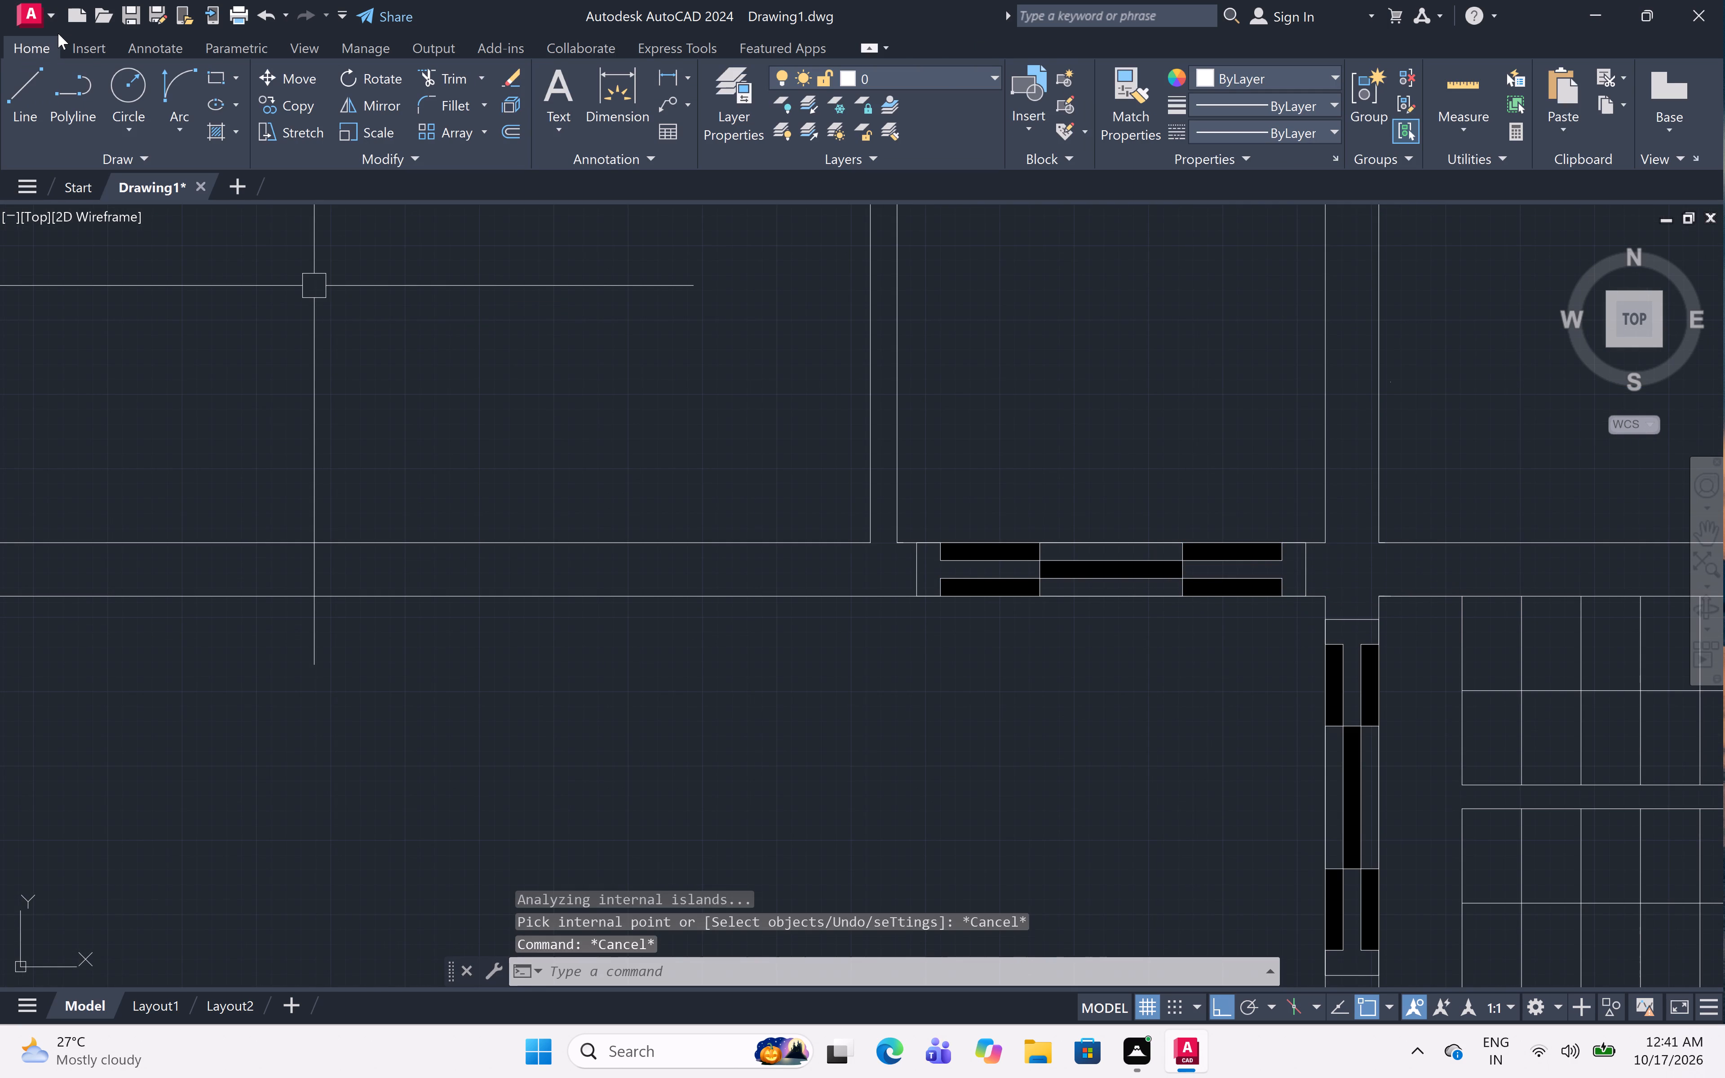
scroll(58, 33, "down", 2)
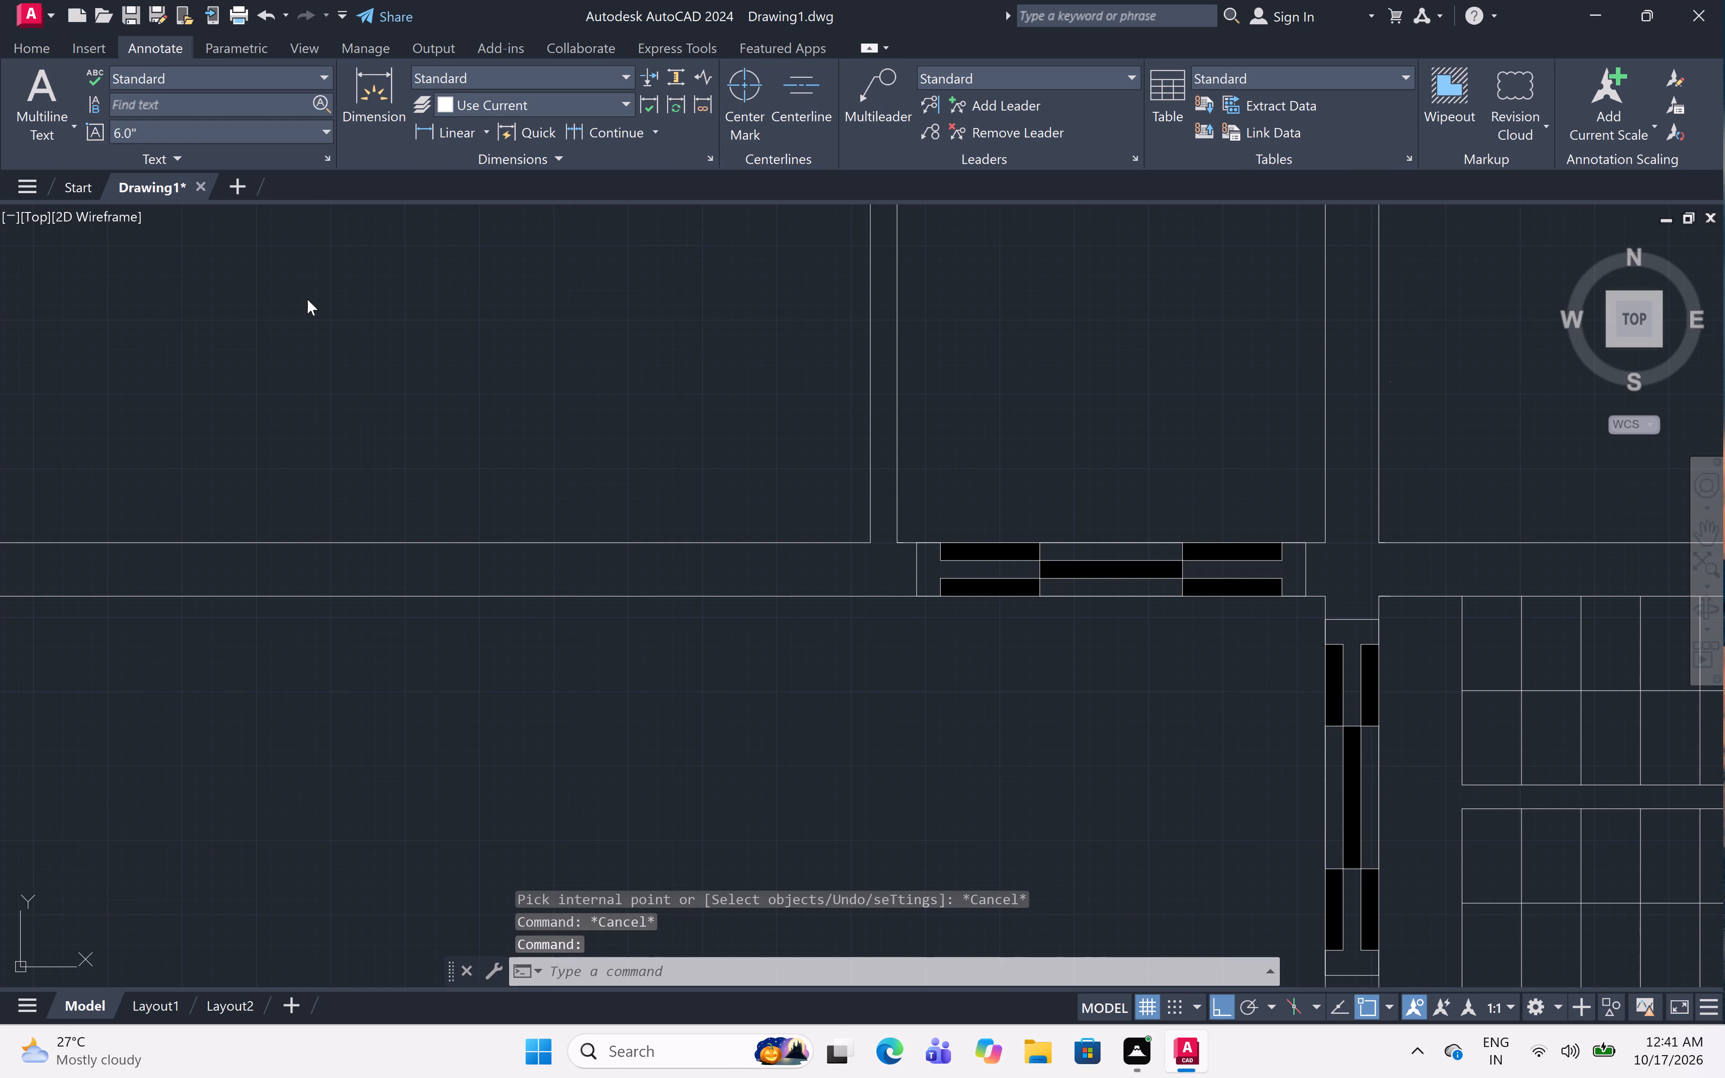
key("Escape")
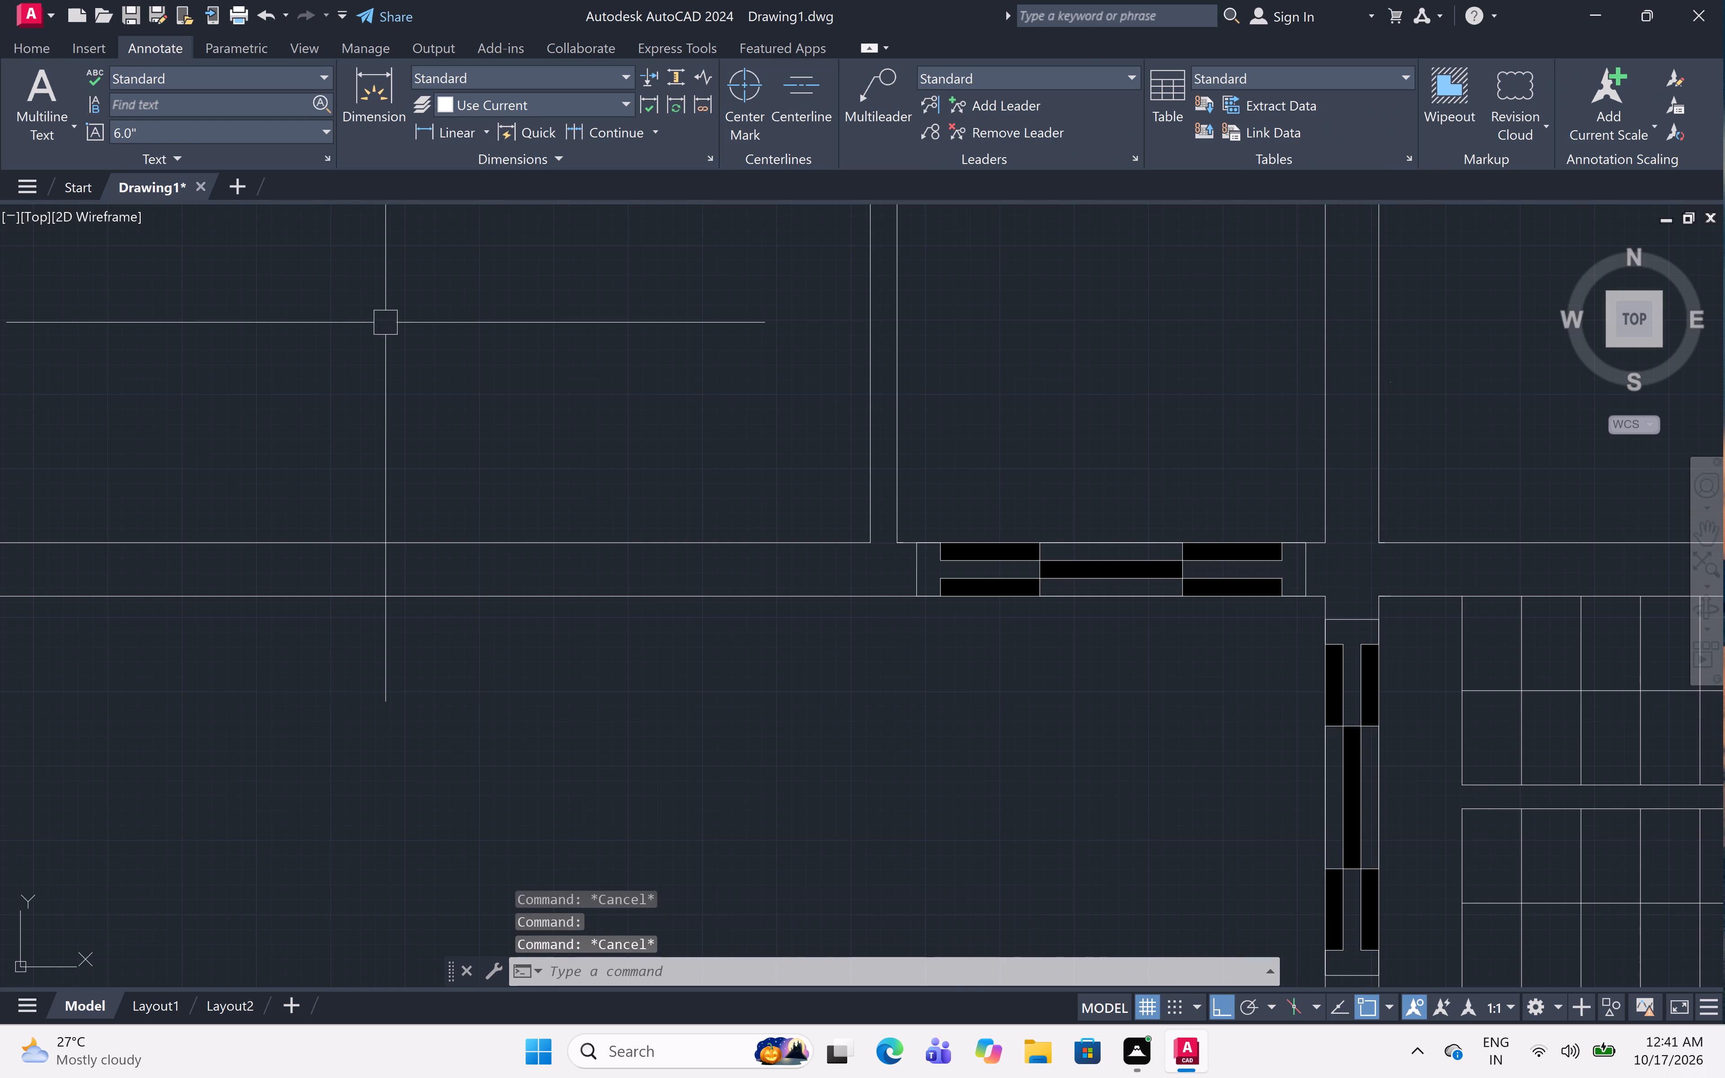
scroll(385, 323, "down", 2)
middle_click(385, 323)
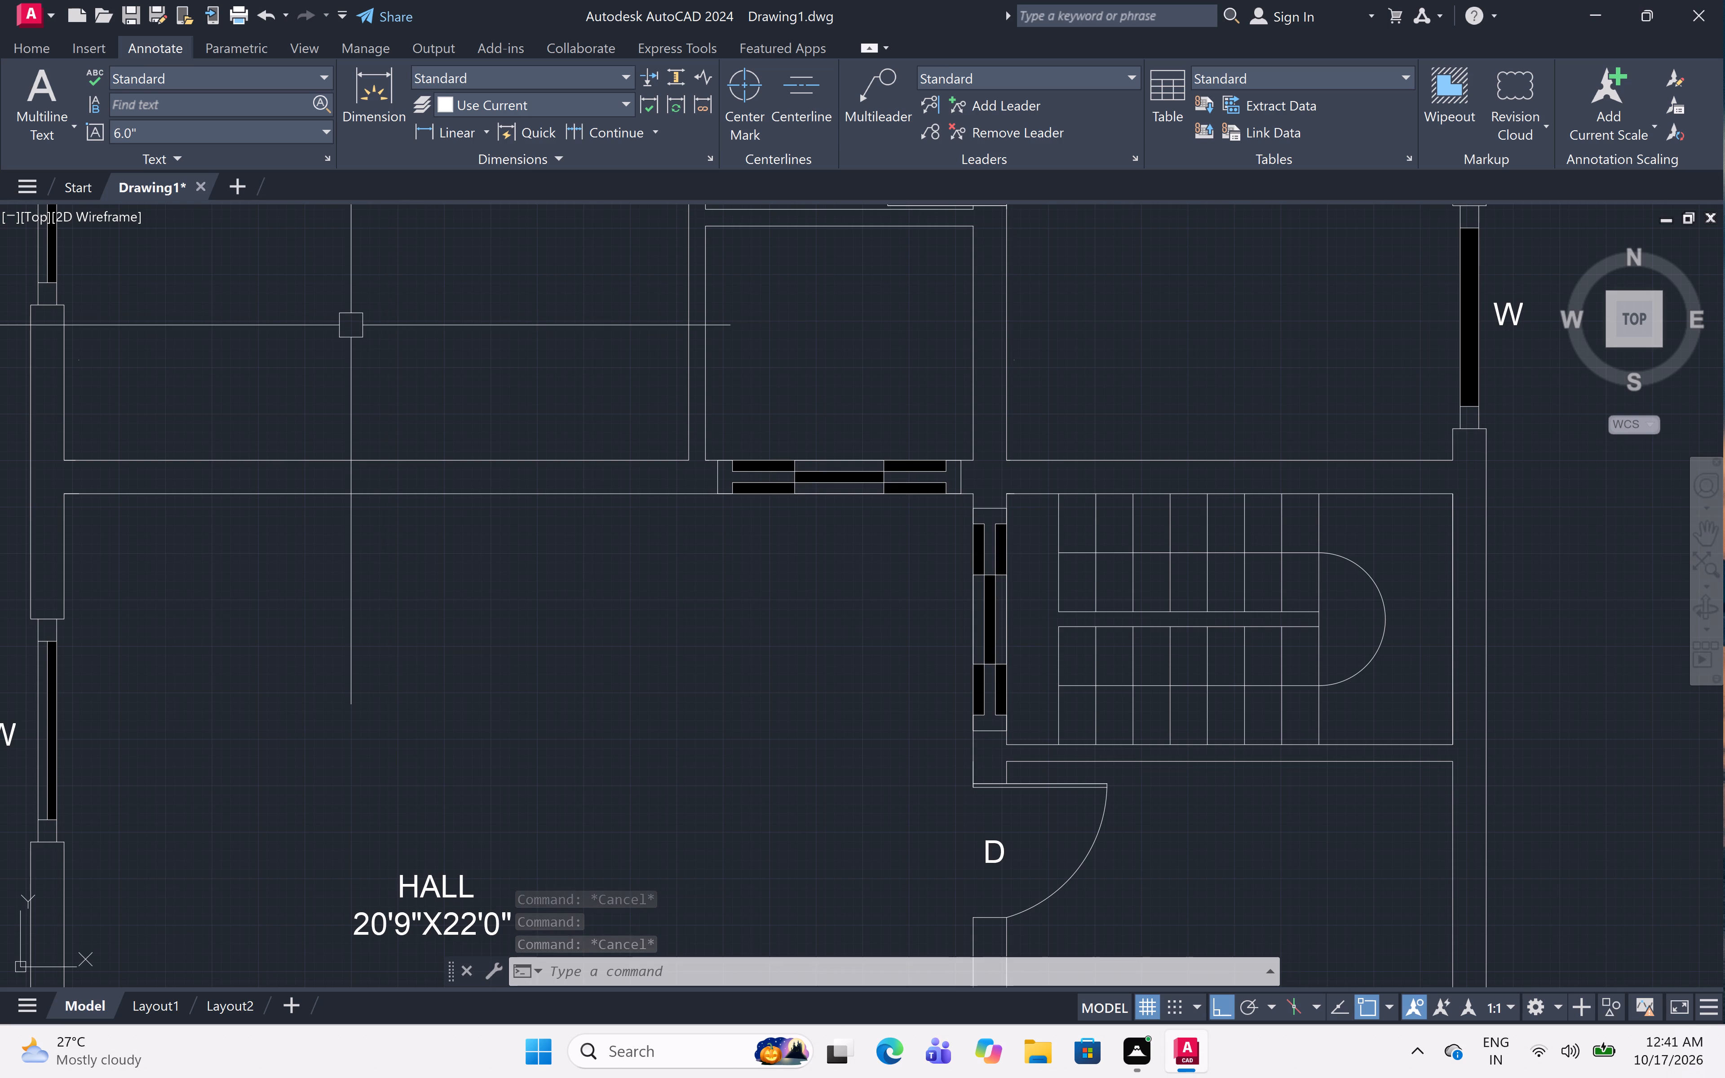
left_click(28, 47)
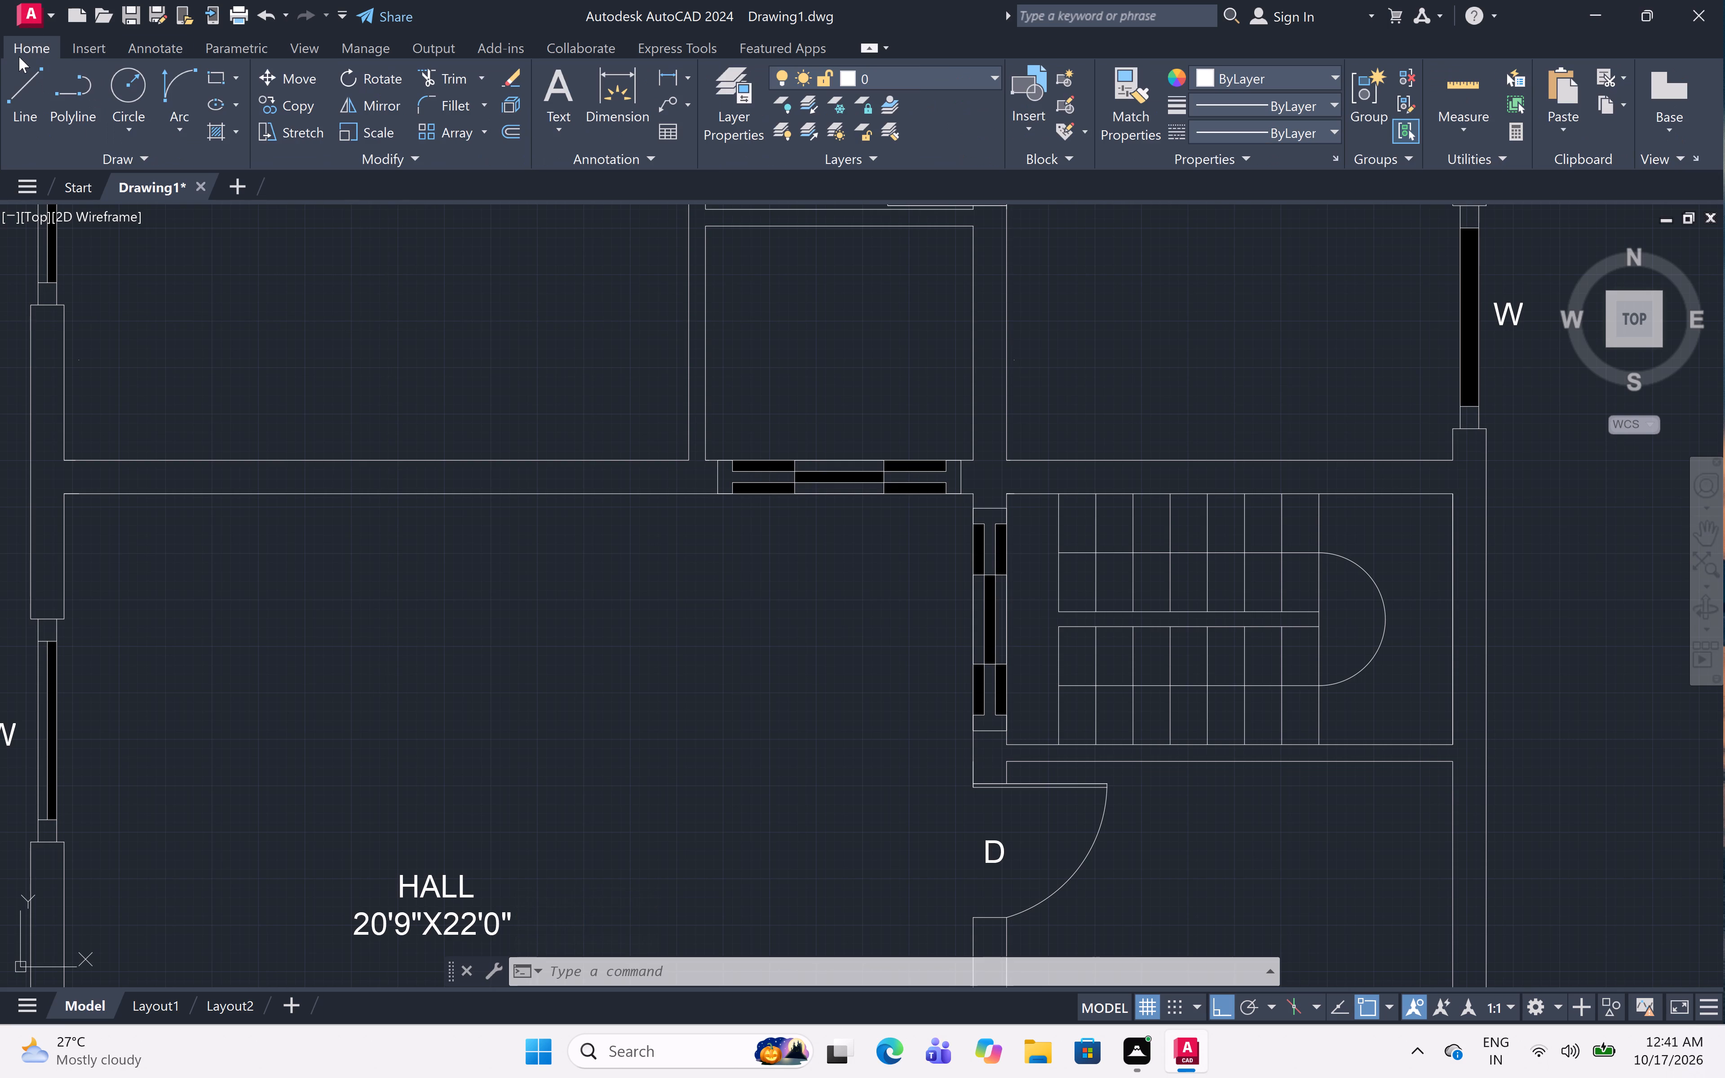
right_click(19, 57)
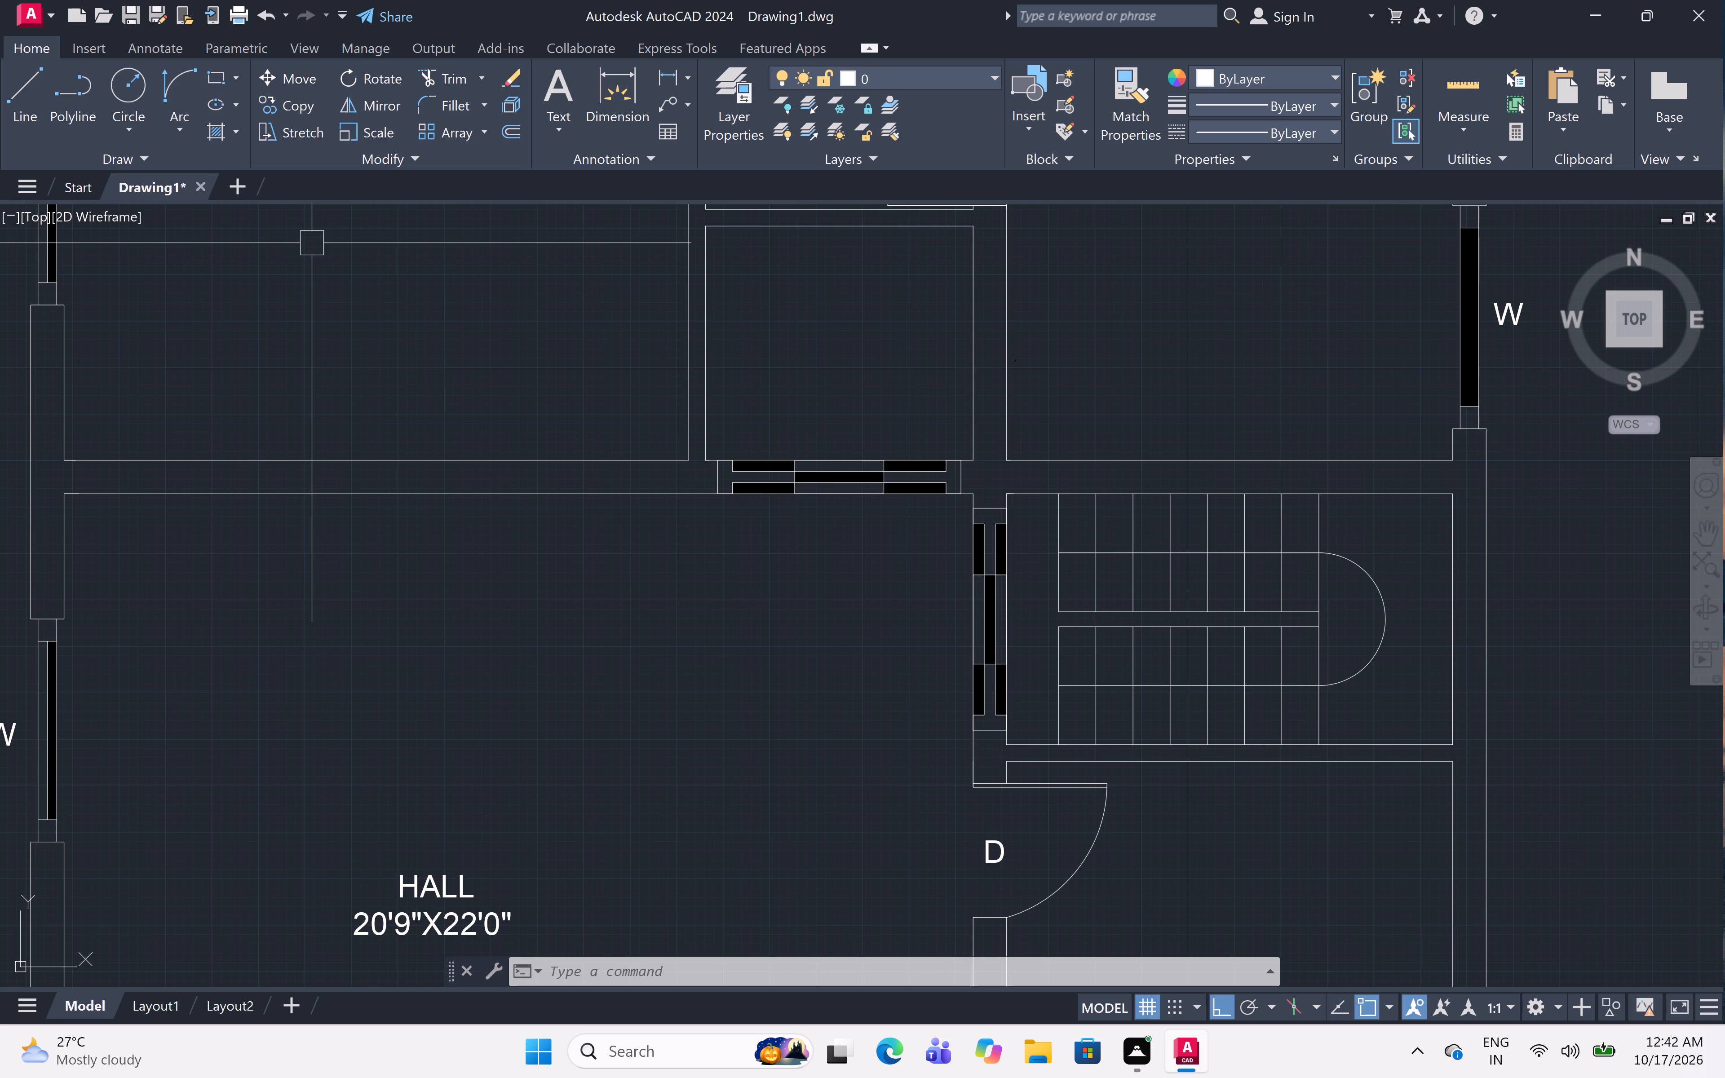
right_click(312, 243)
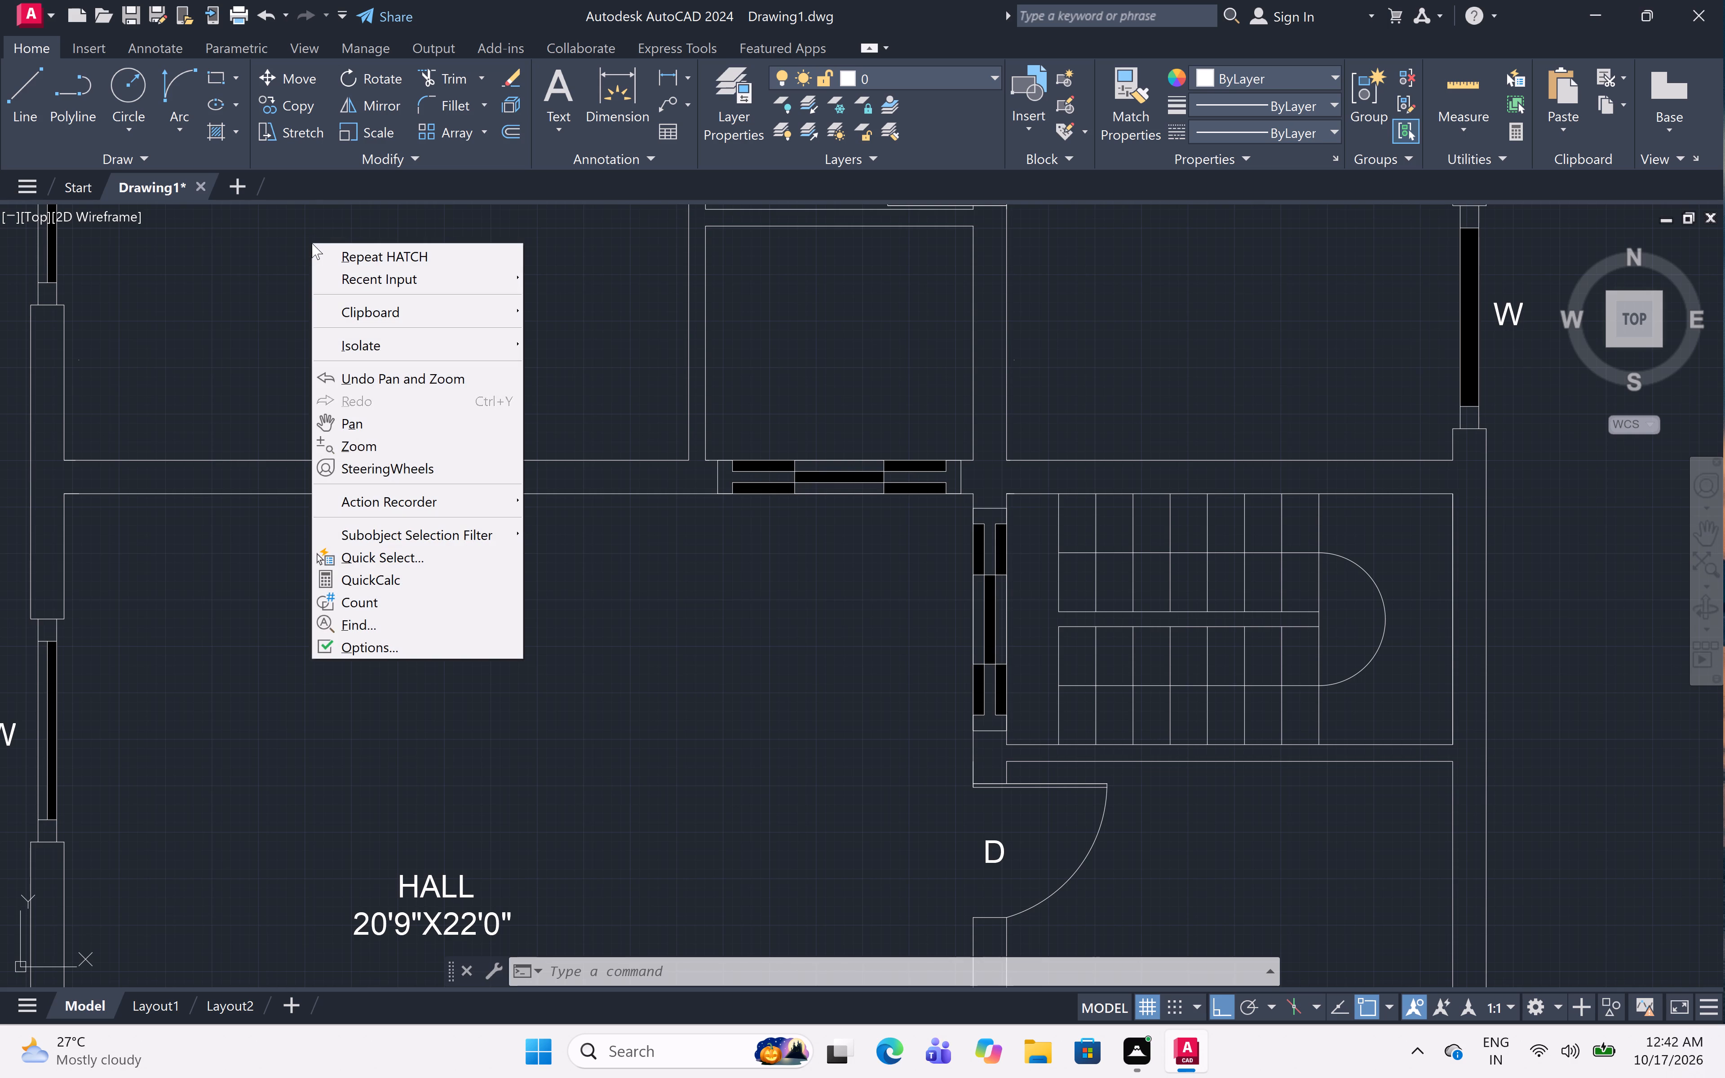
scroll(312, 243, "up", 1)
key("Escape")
Trim the two wall lines across the black-panelled opening between the unlabelled room below STORE and the HALL, including beside the end jambs.
scroll(458, 341, "down", 1)
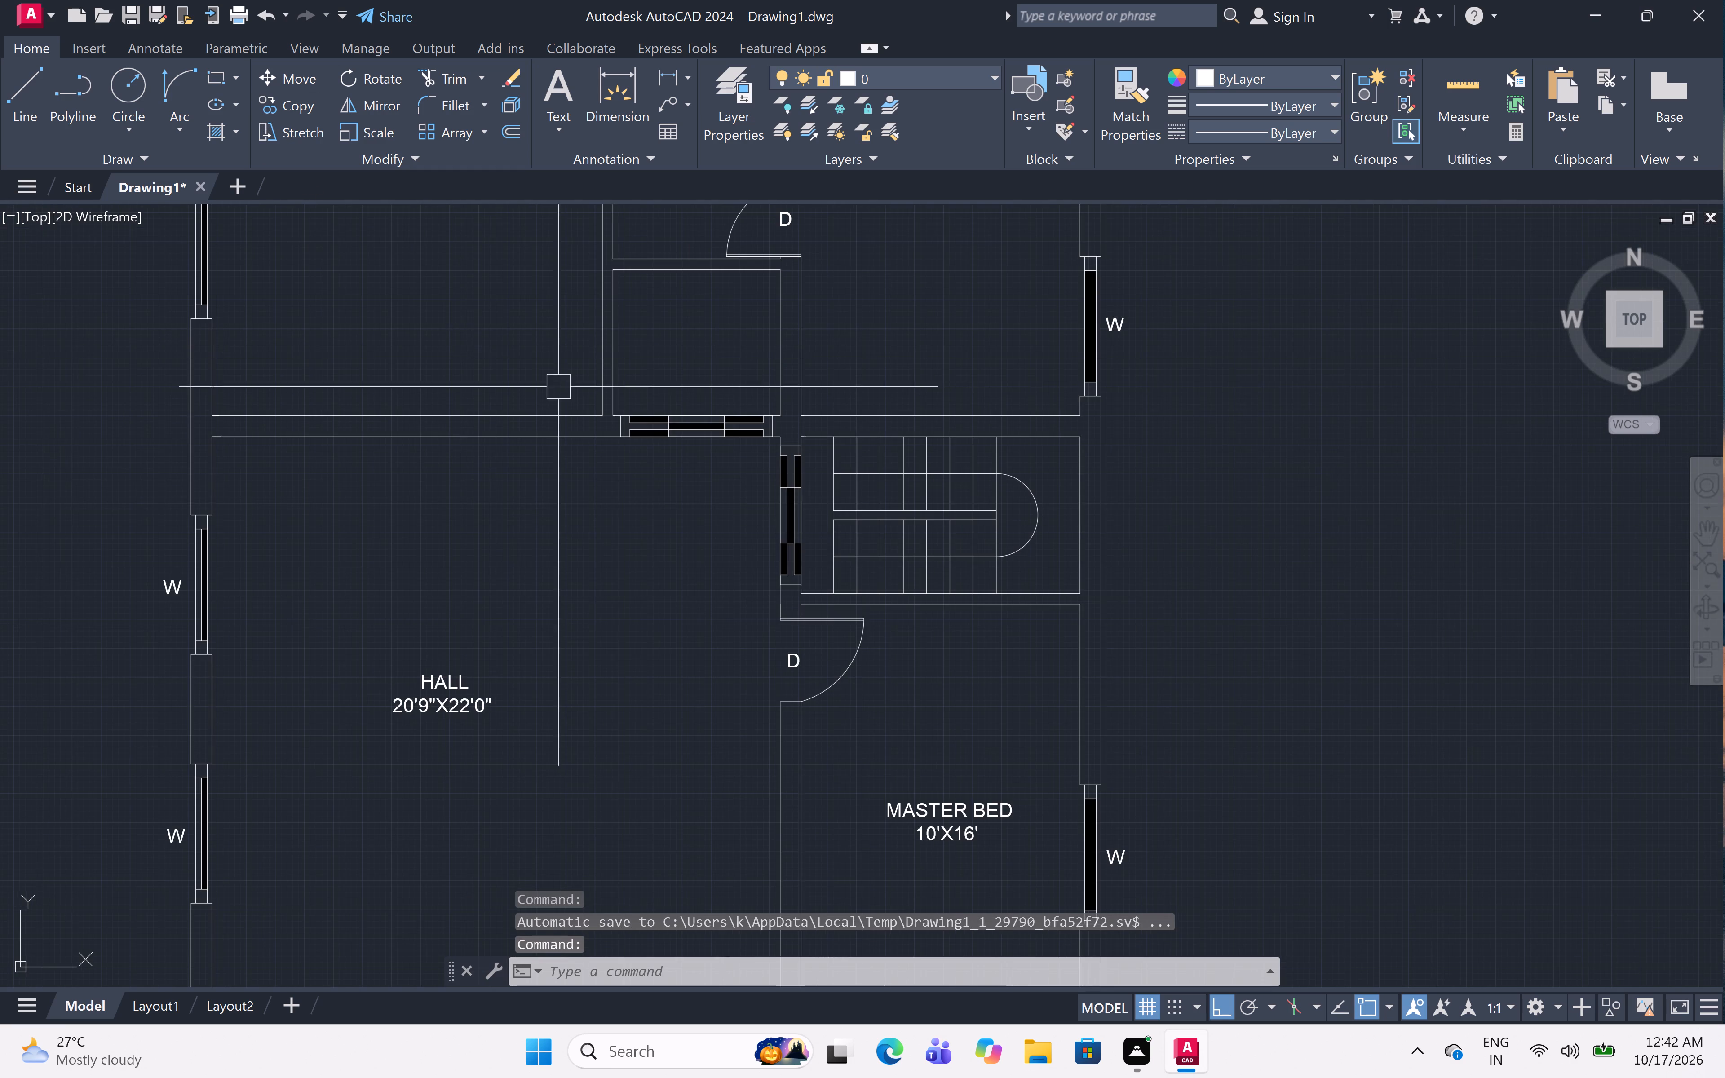
scroll(686, 449, "up", 2)
scroll(776, 323, "up", 1)
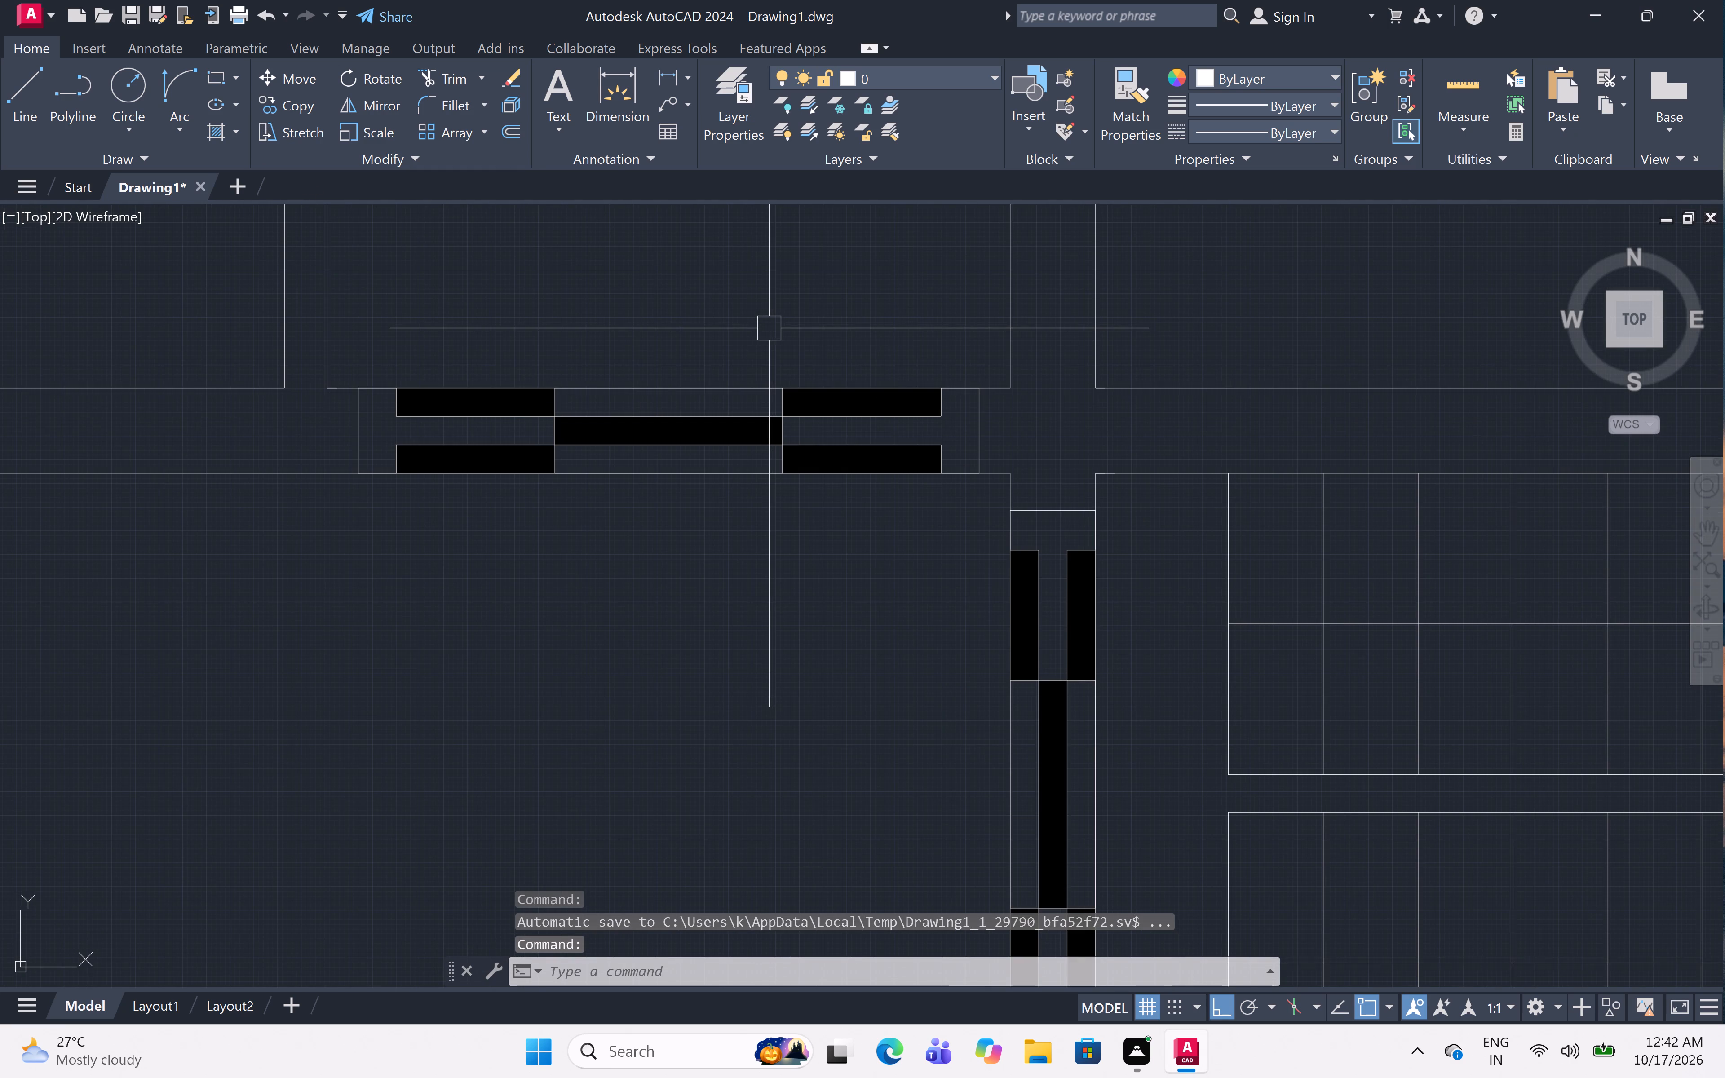
type("TR")
key("space")
left_click(732, 383)
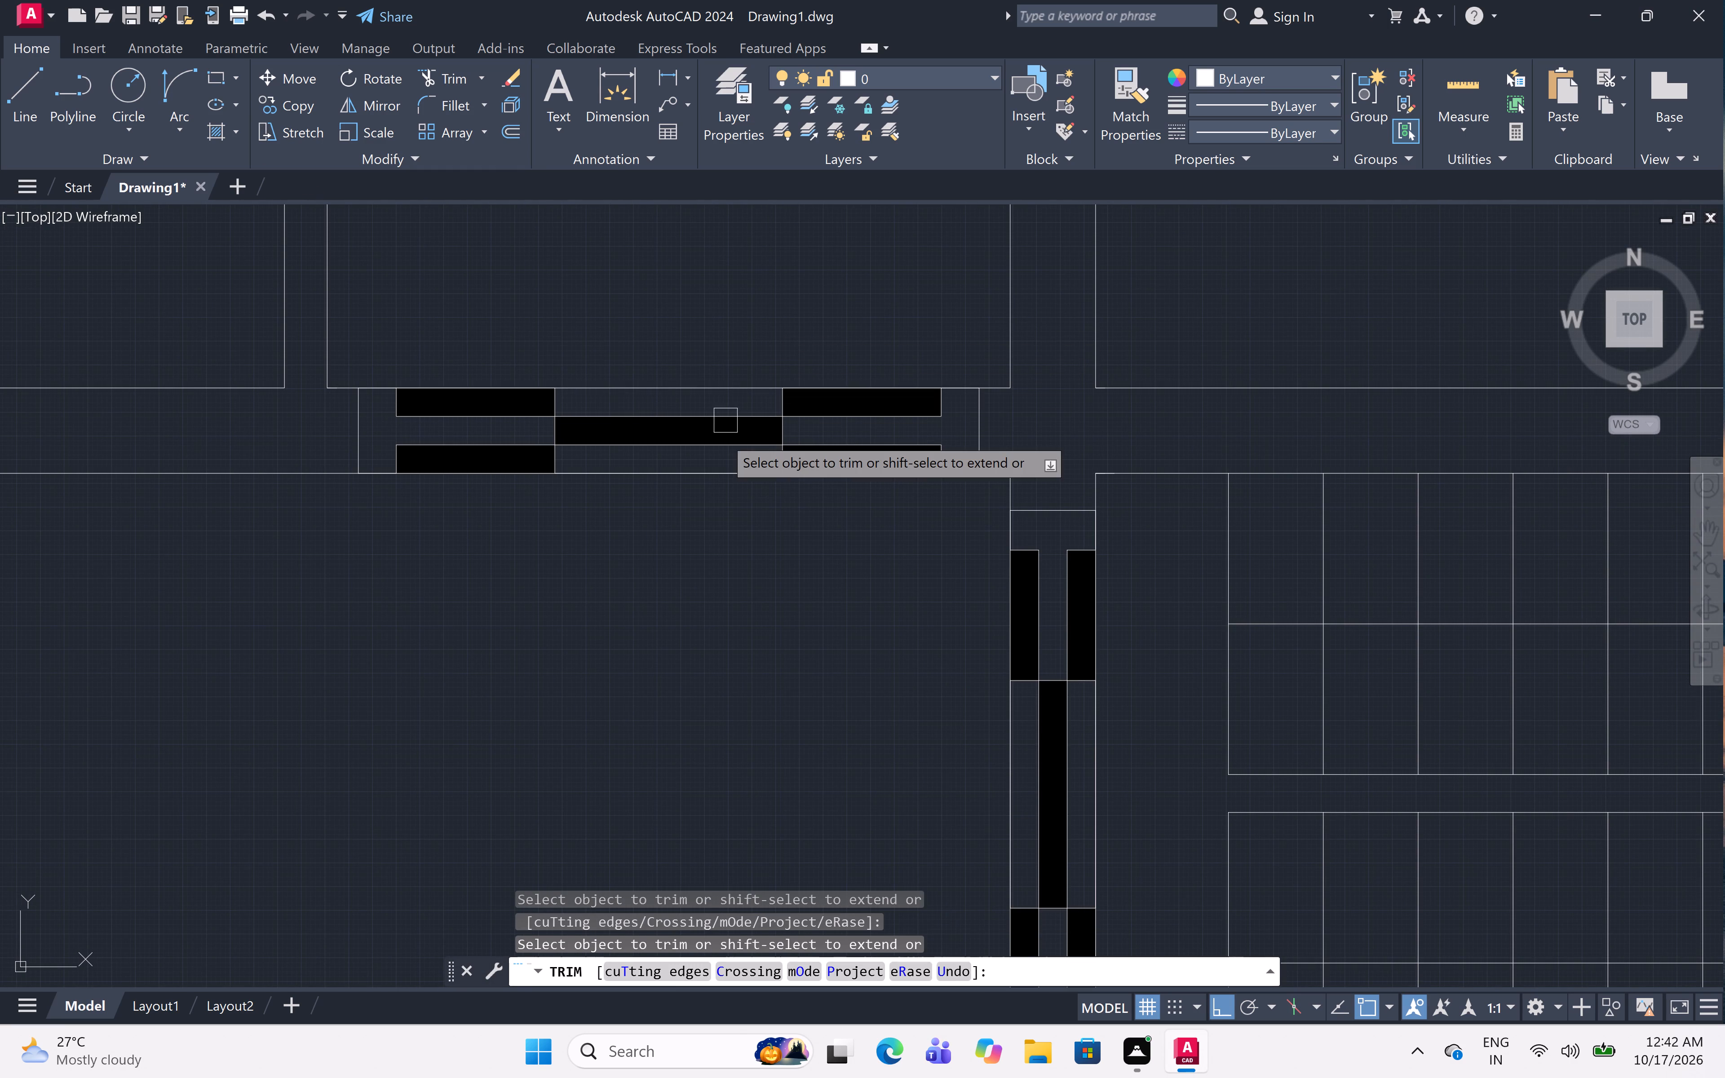
left_click(721, 486)
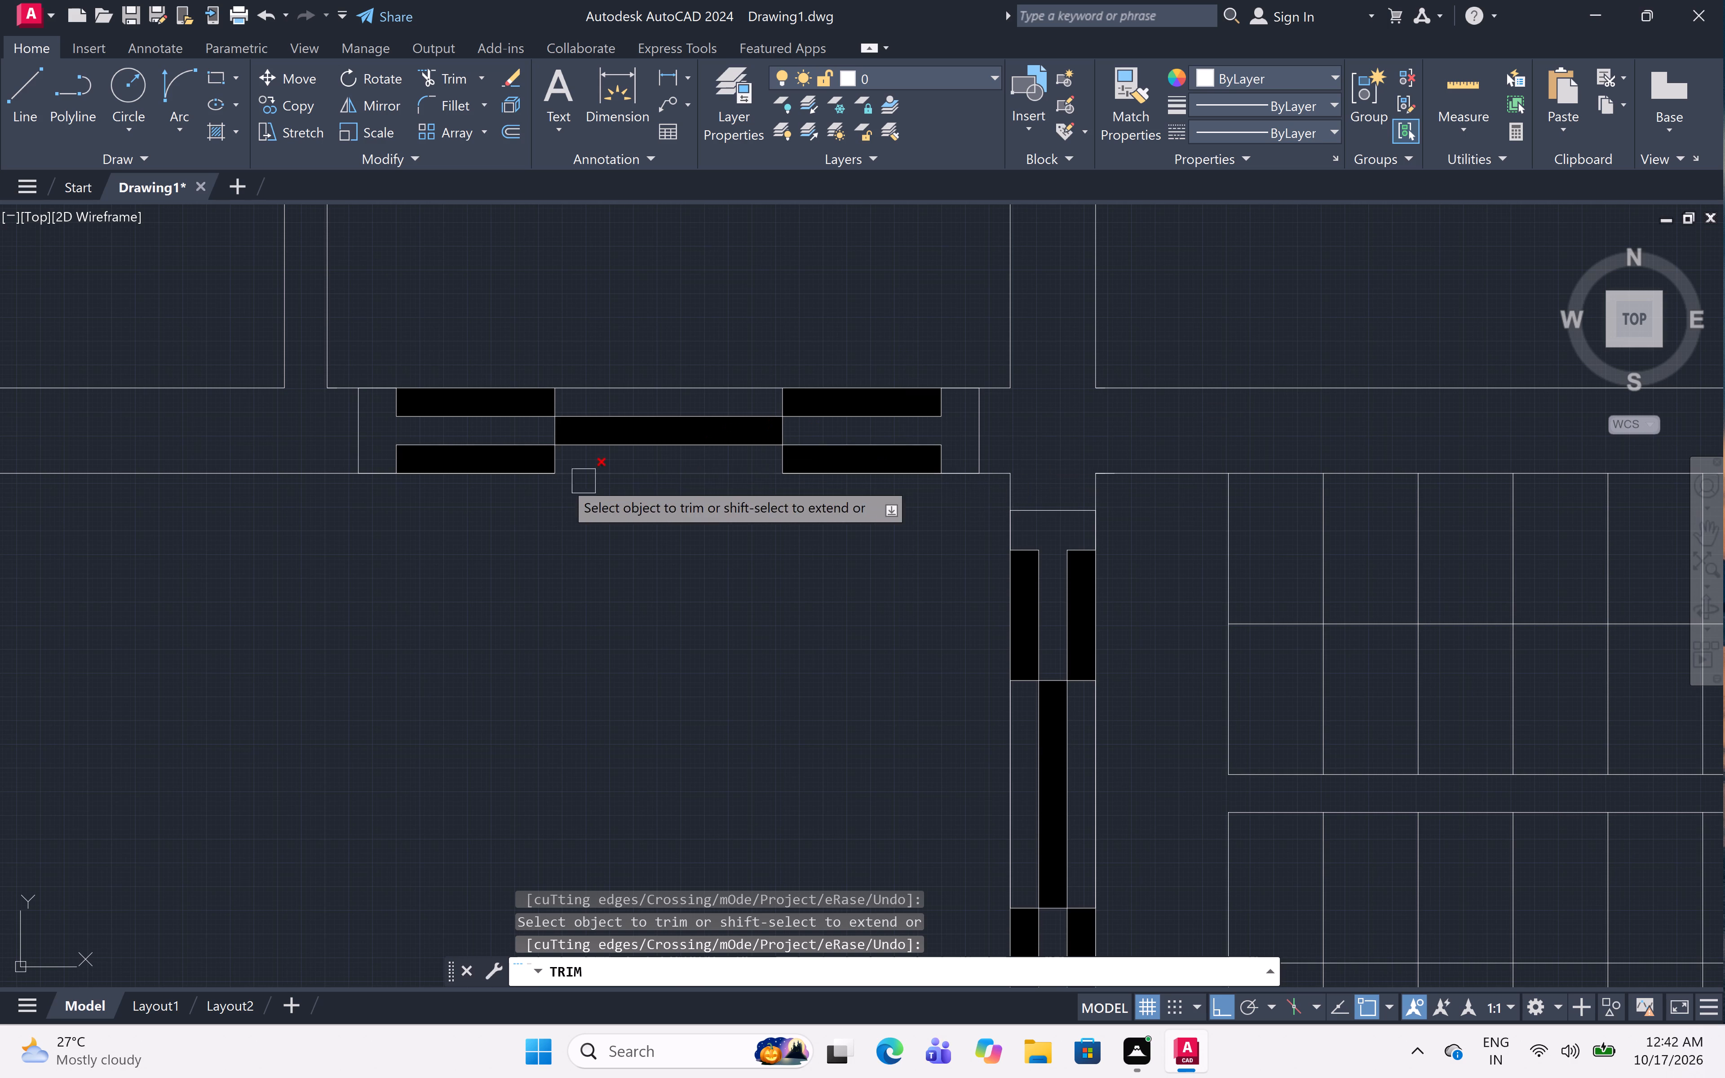
left_click(382, 472)
left_click(380, 390)
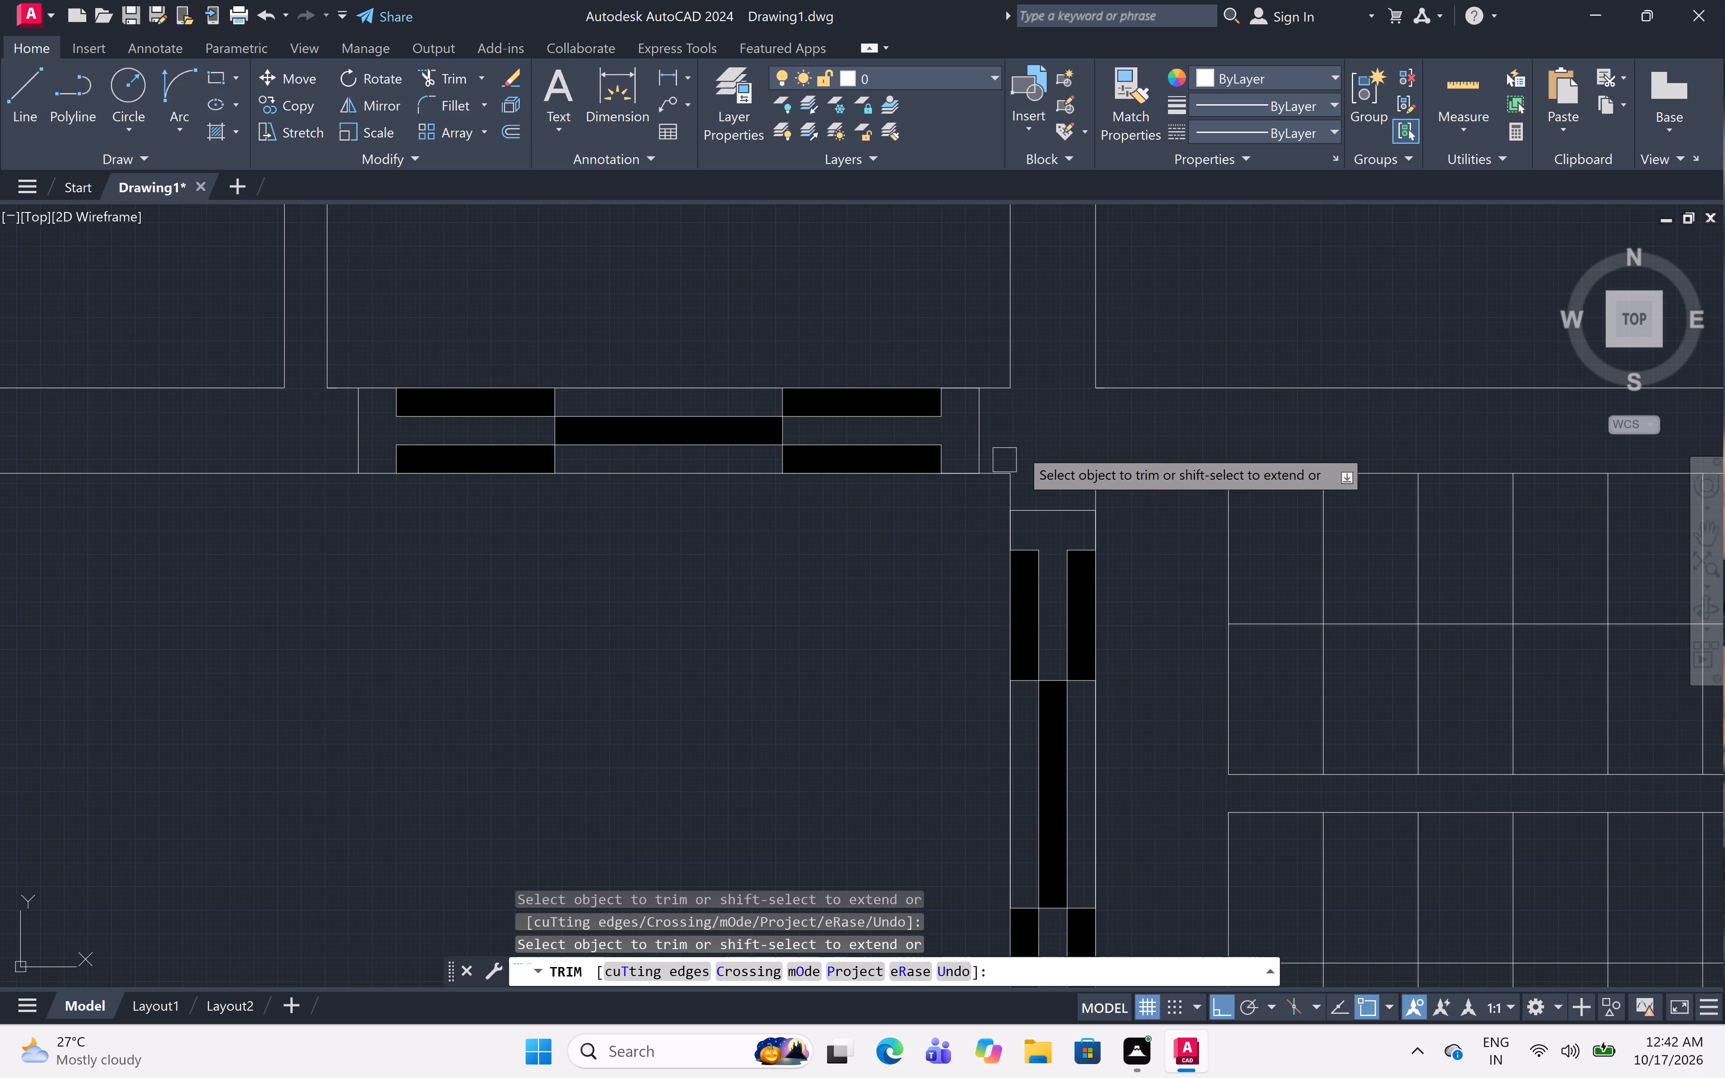
left_click(955, 385)
left_click(955, 474)
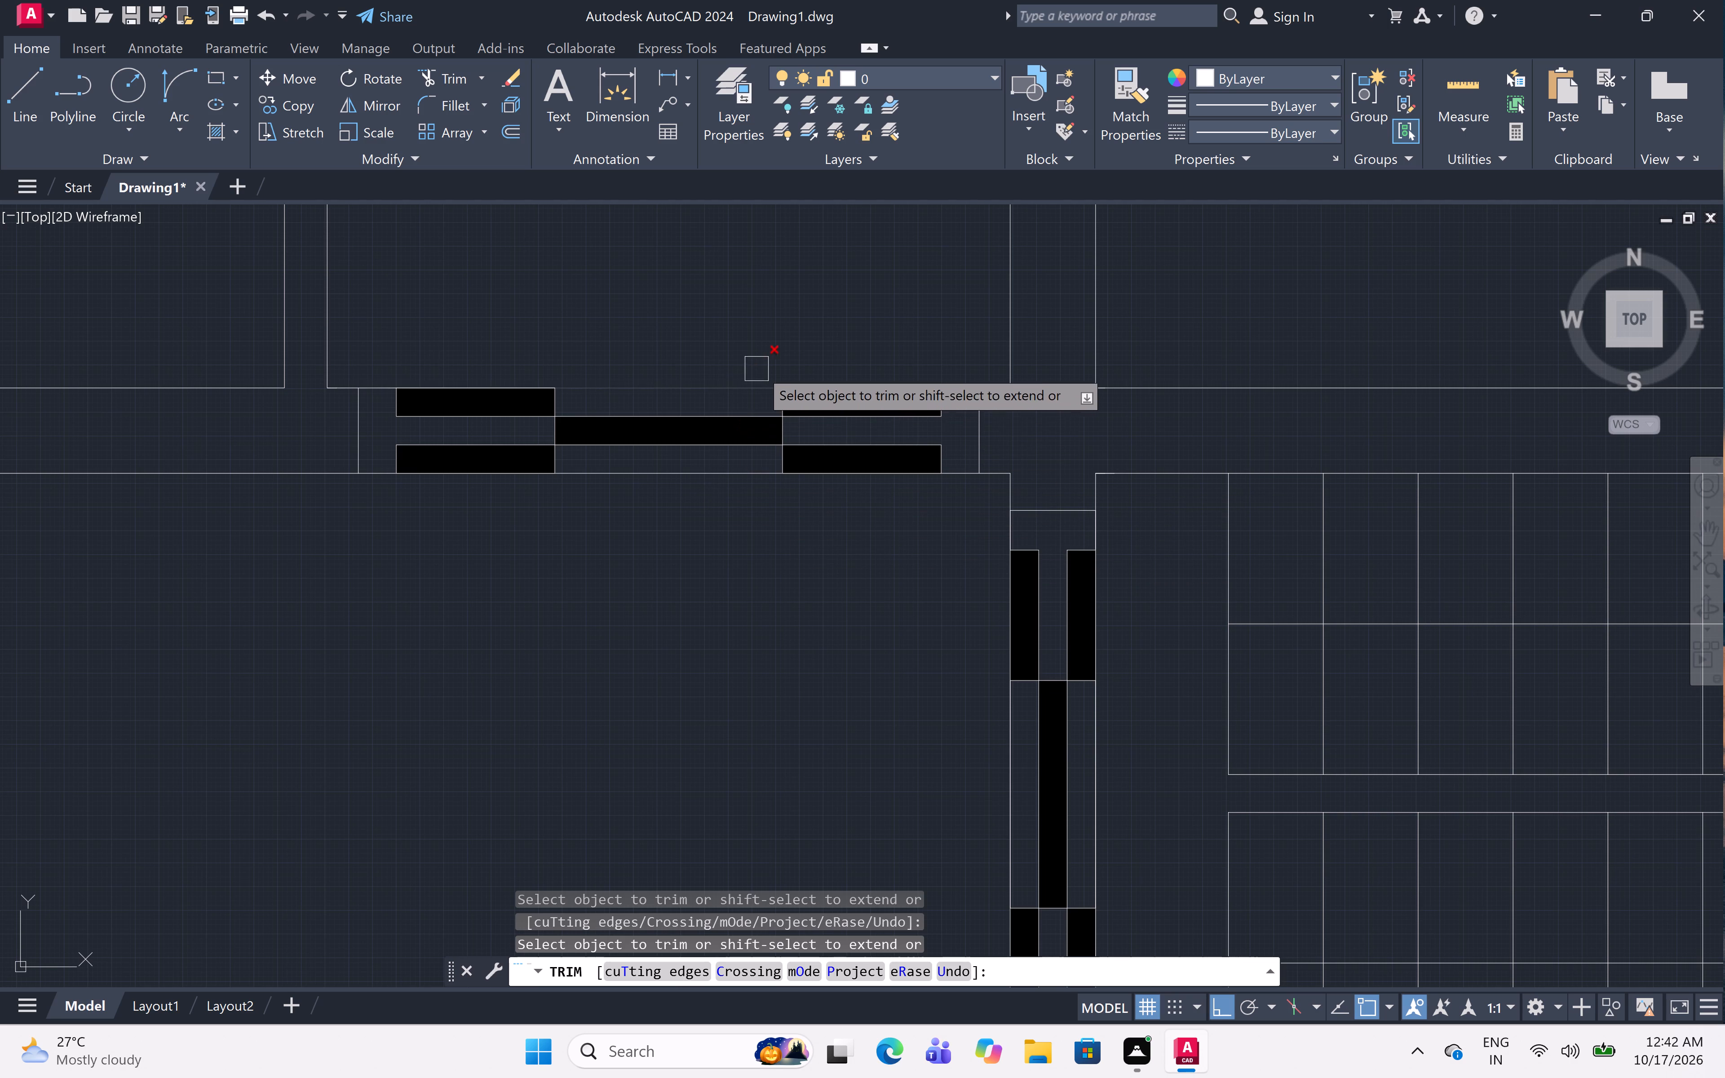
scroll(775, 389, "down", 2)
key("Escape")
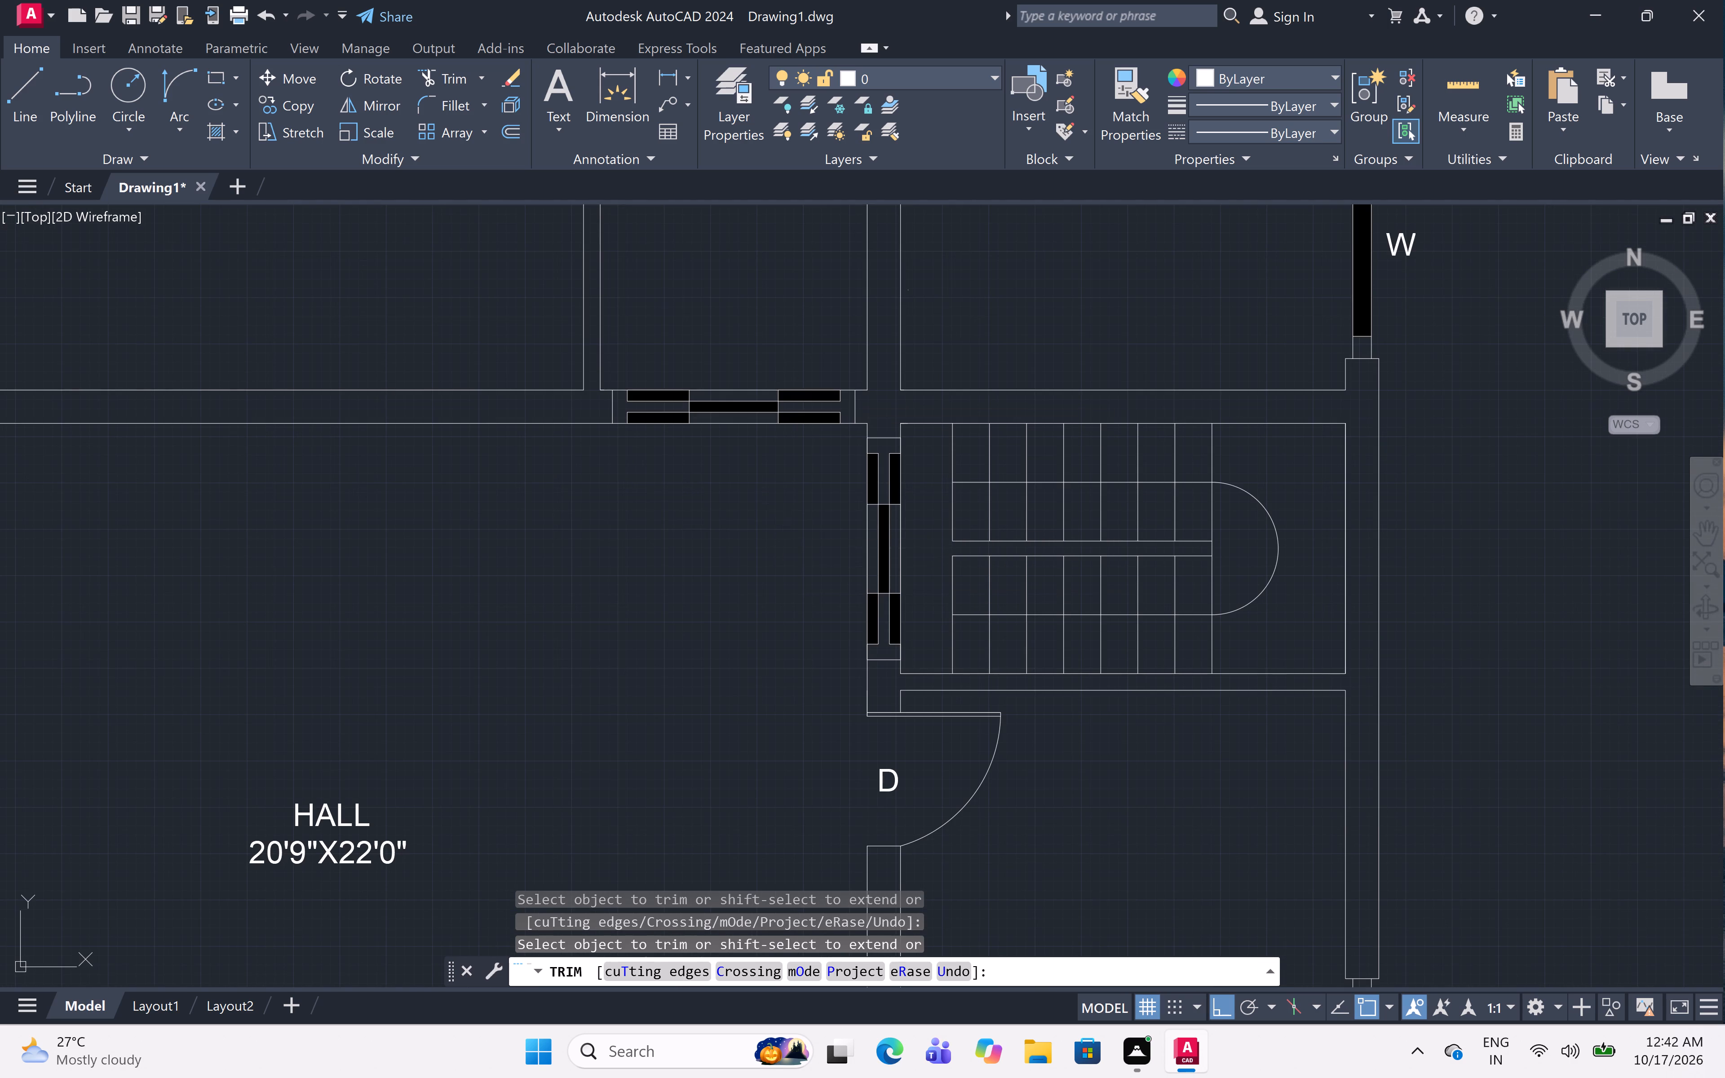
Draw the kitchen-side door of the unlabelled room with lines: 6" up from the lower corner, 3' leaf, 3' opening, and jamb across the wall.
scroll(772, 521, "down", 2)
middle_click_drag(772, 521, 824, 499)
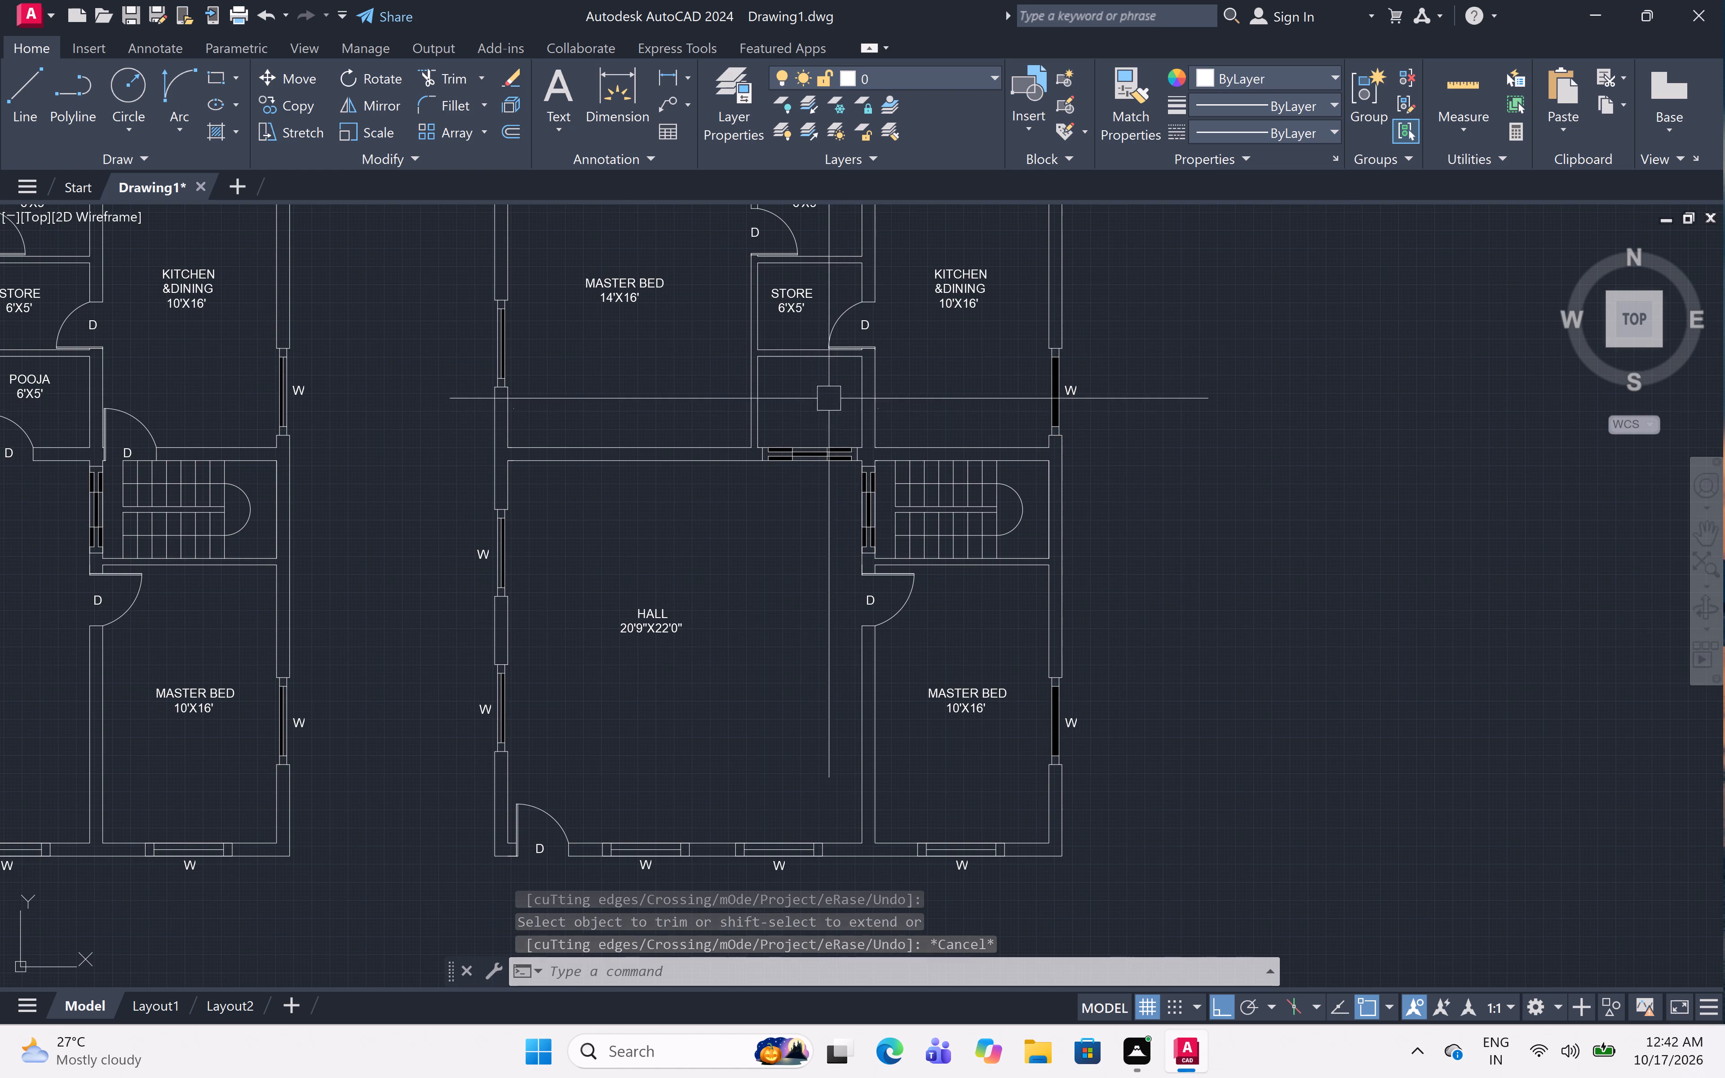
scroll(871, 365, "up", 2)
type("L")
key("space")
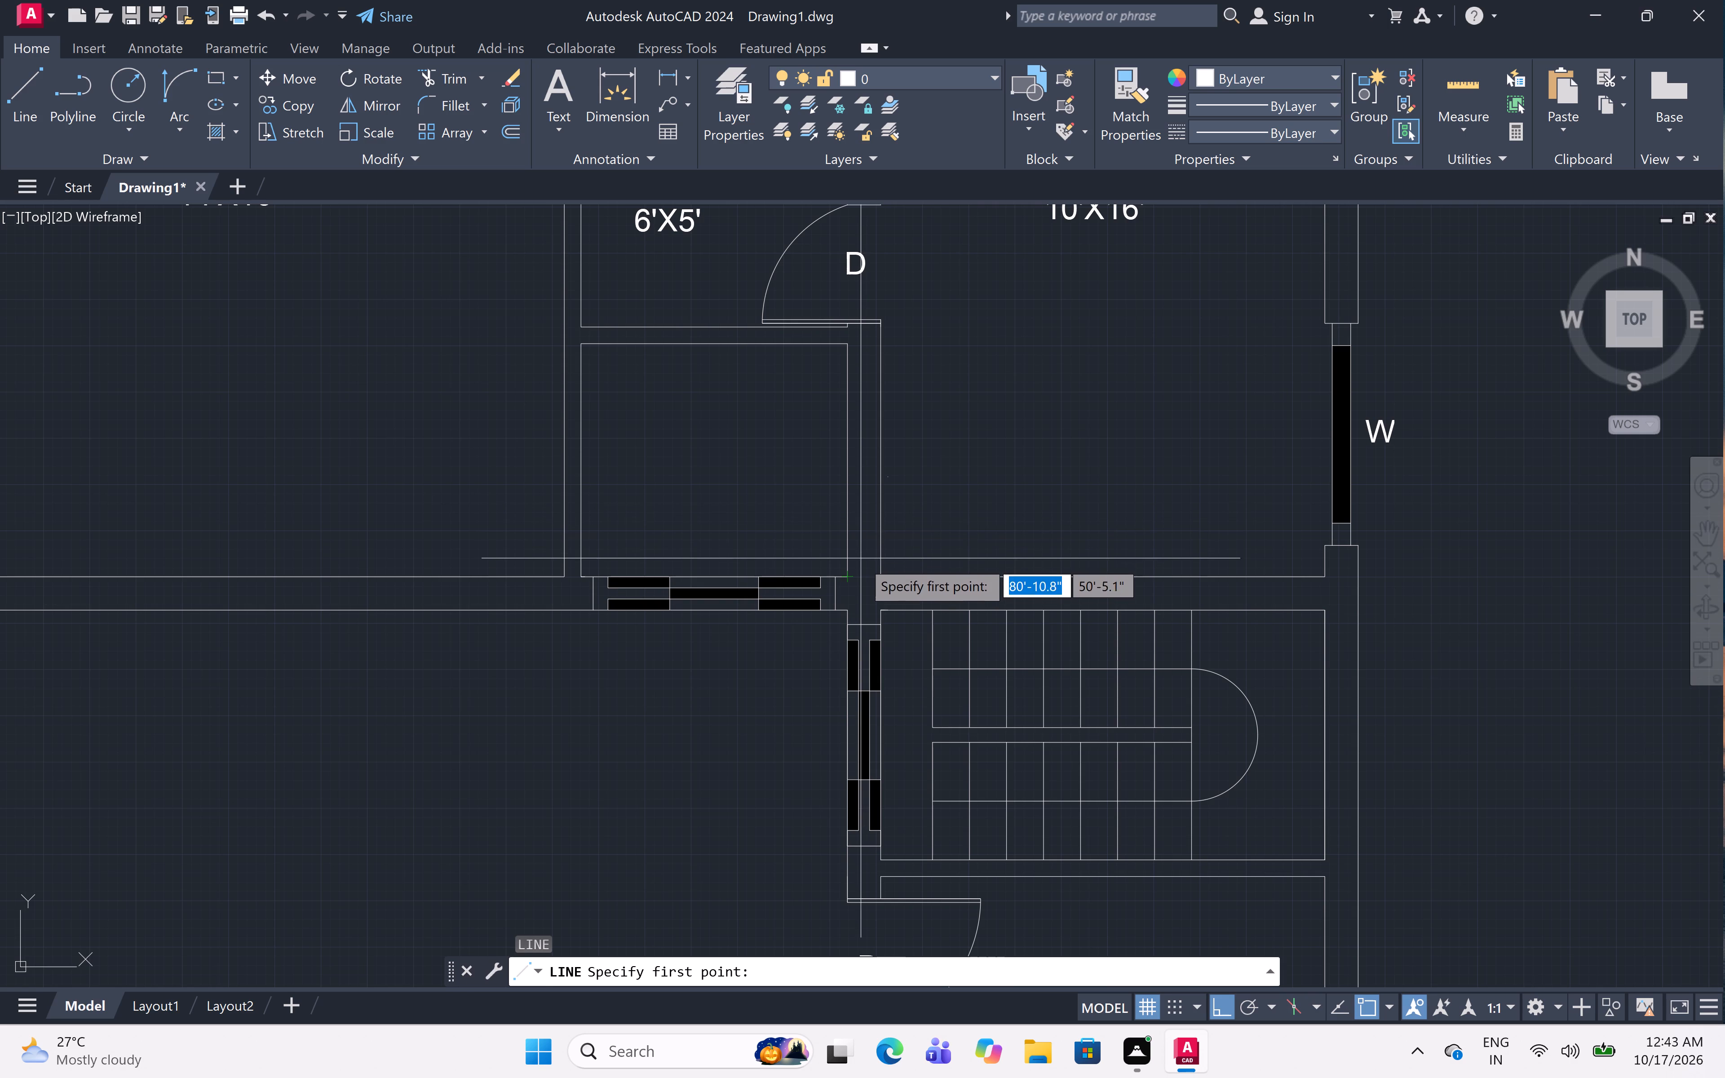
left_click(847, 579)
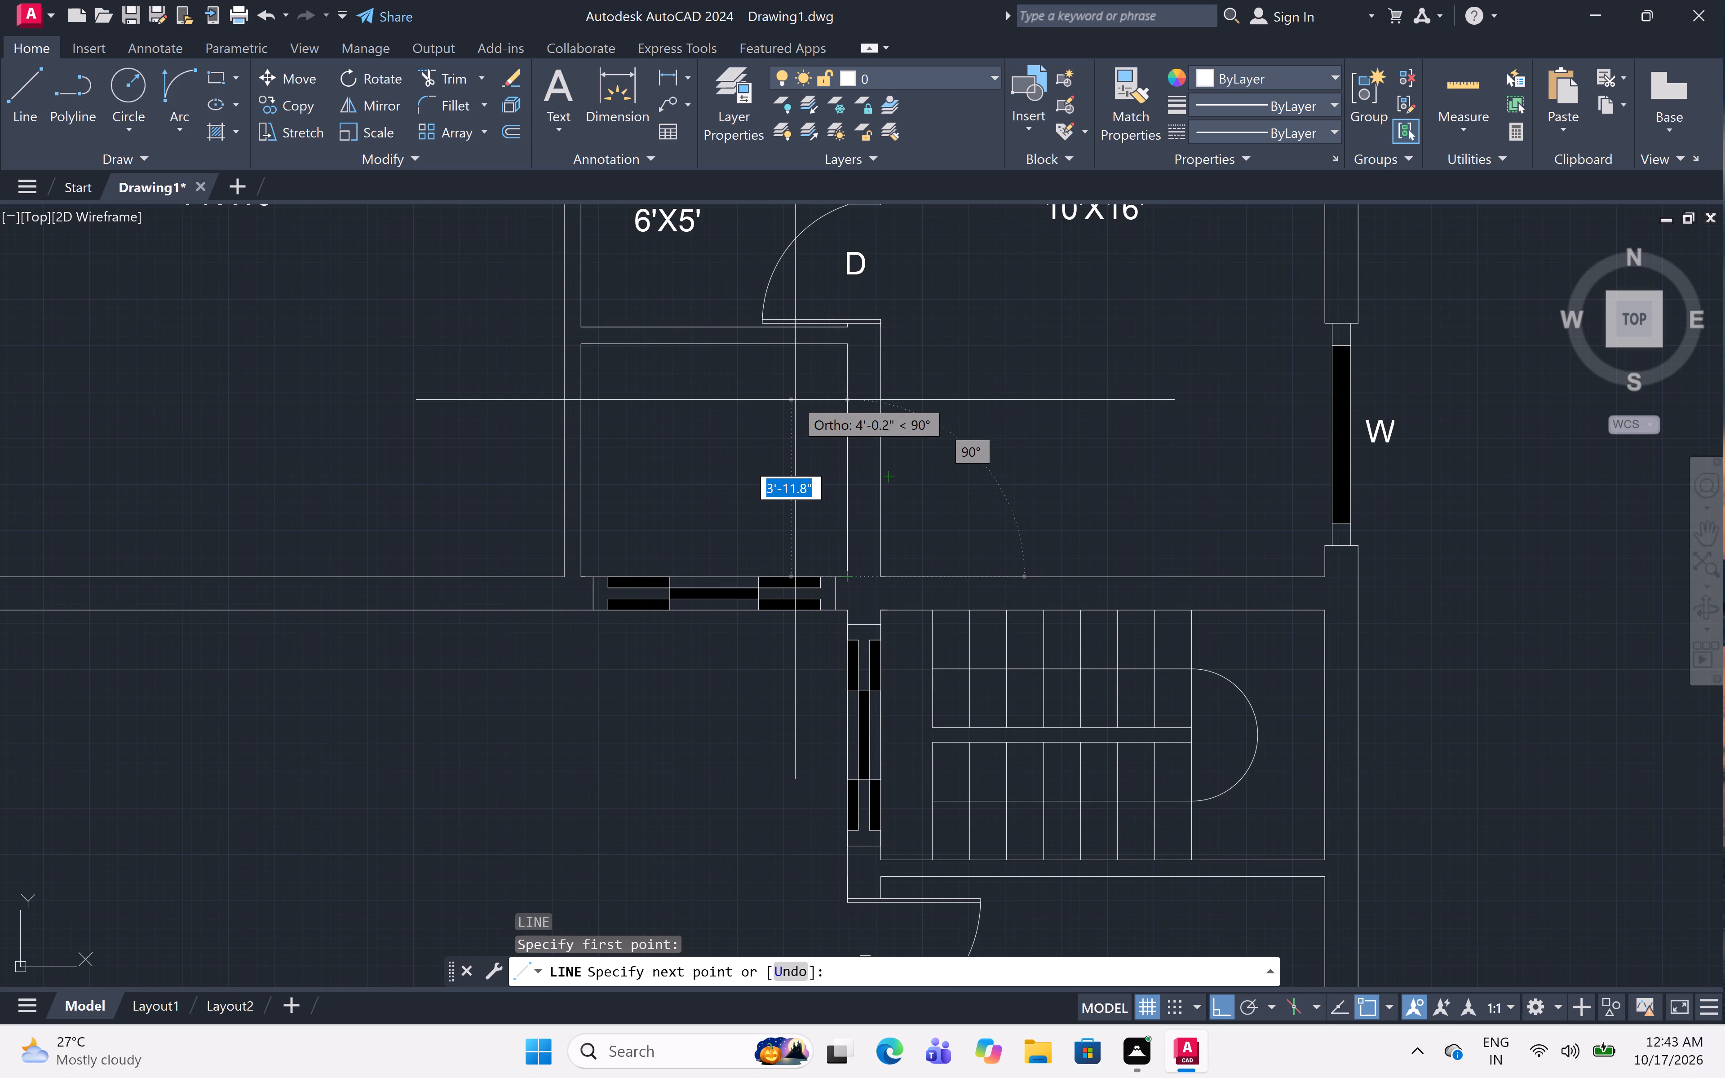
key("6")
type("\"")
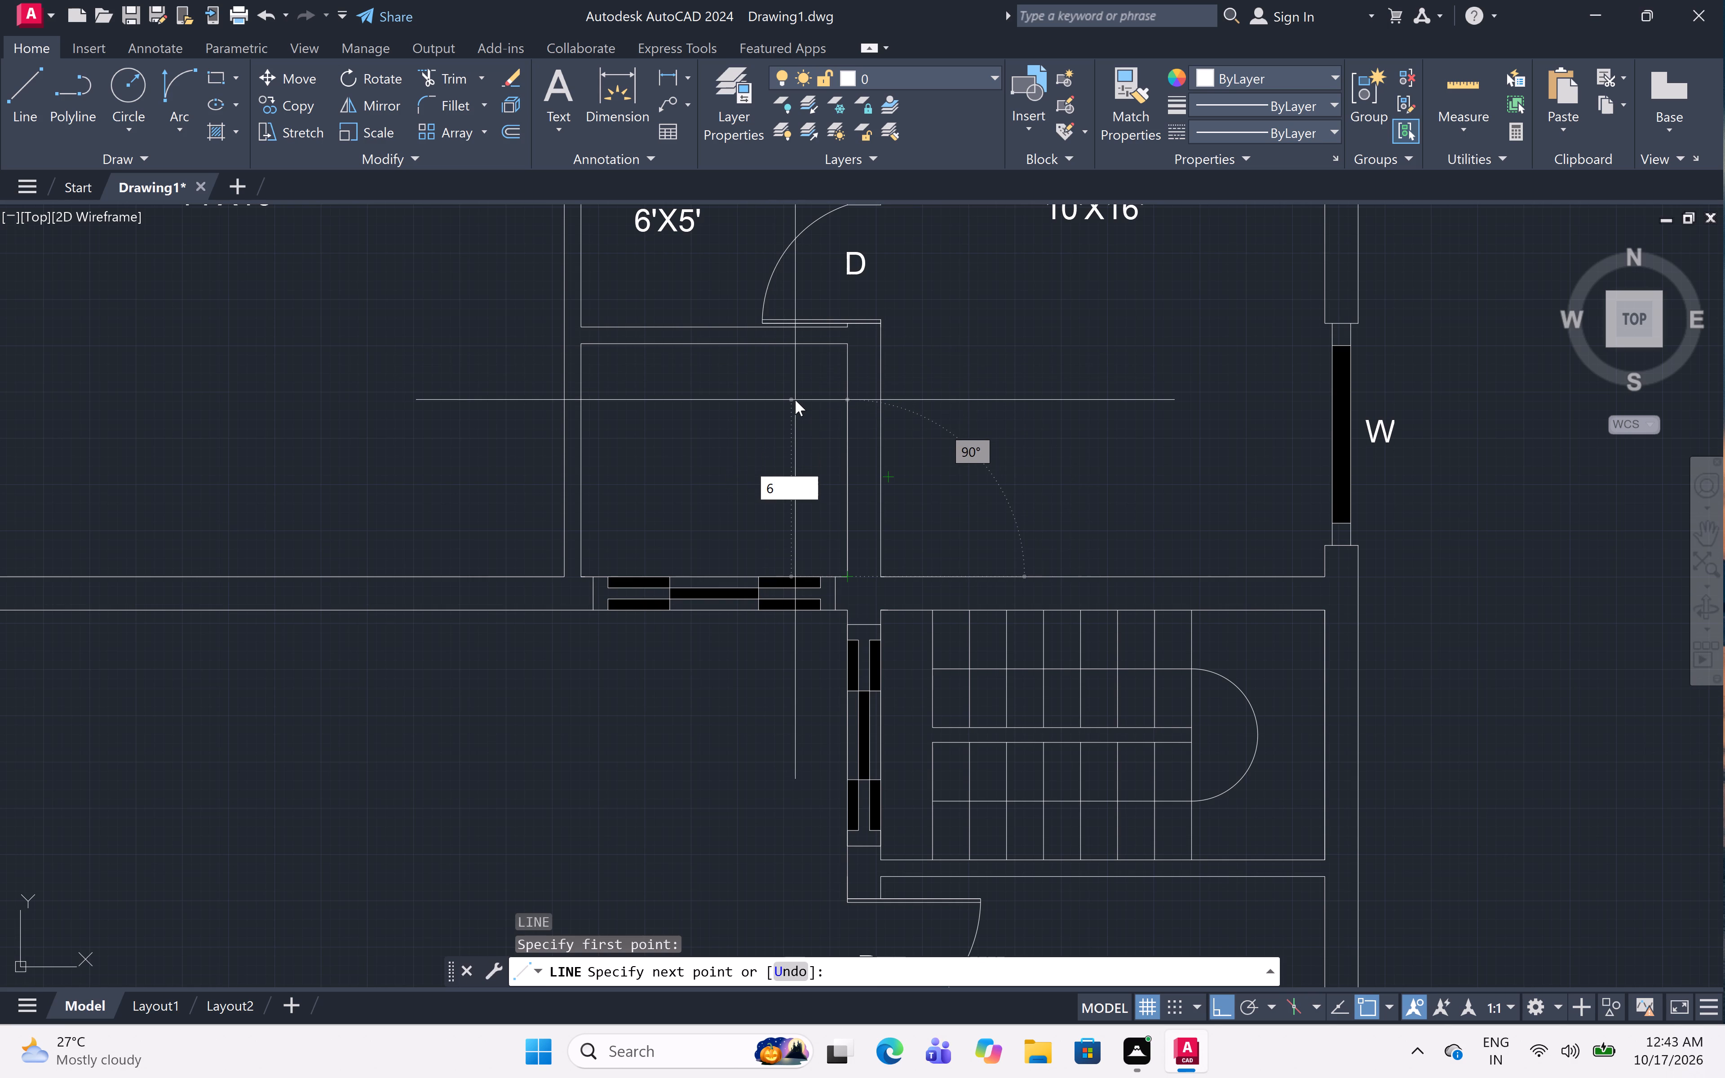
key("space")
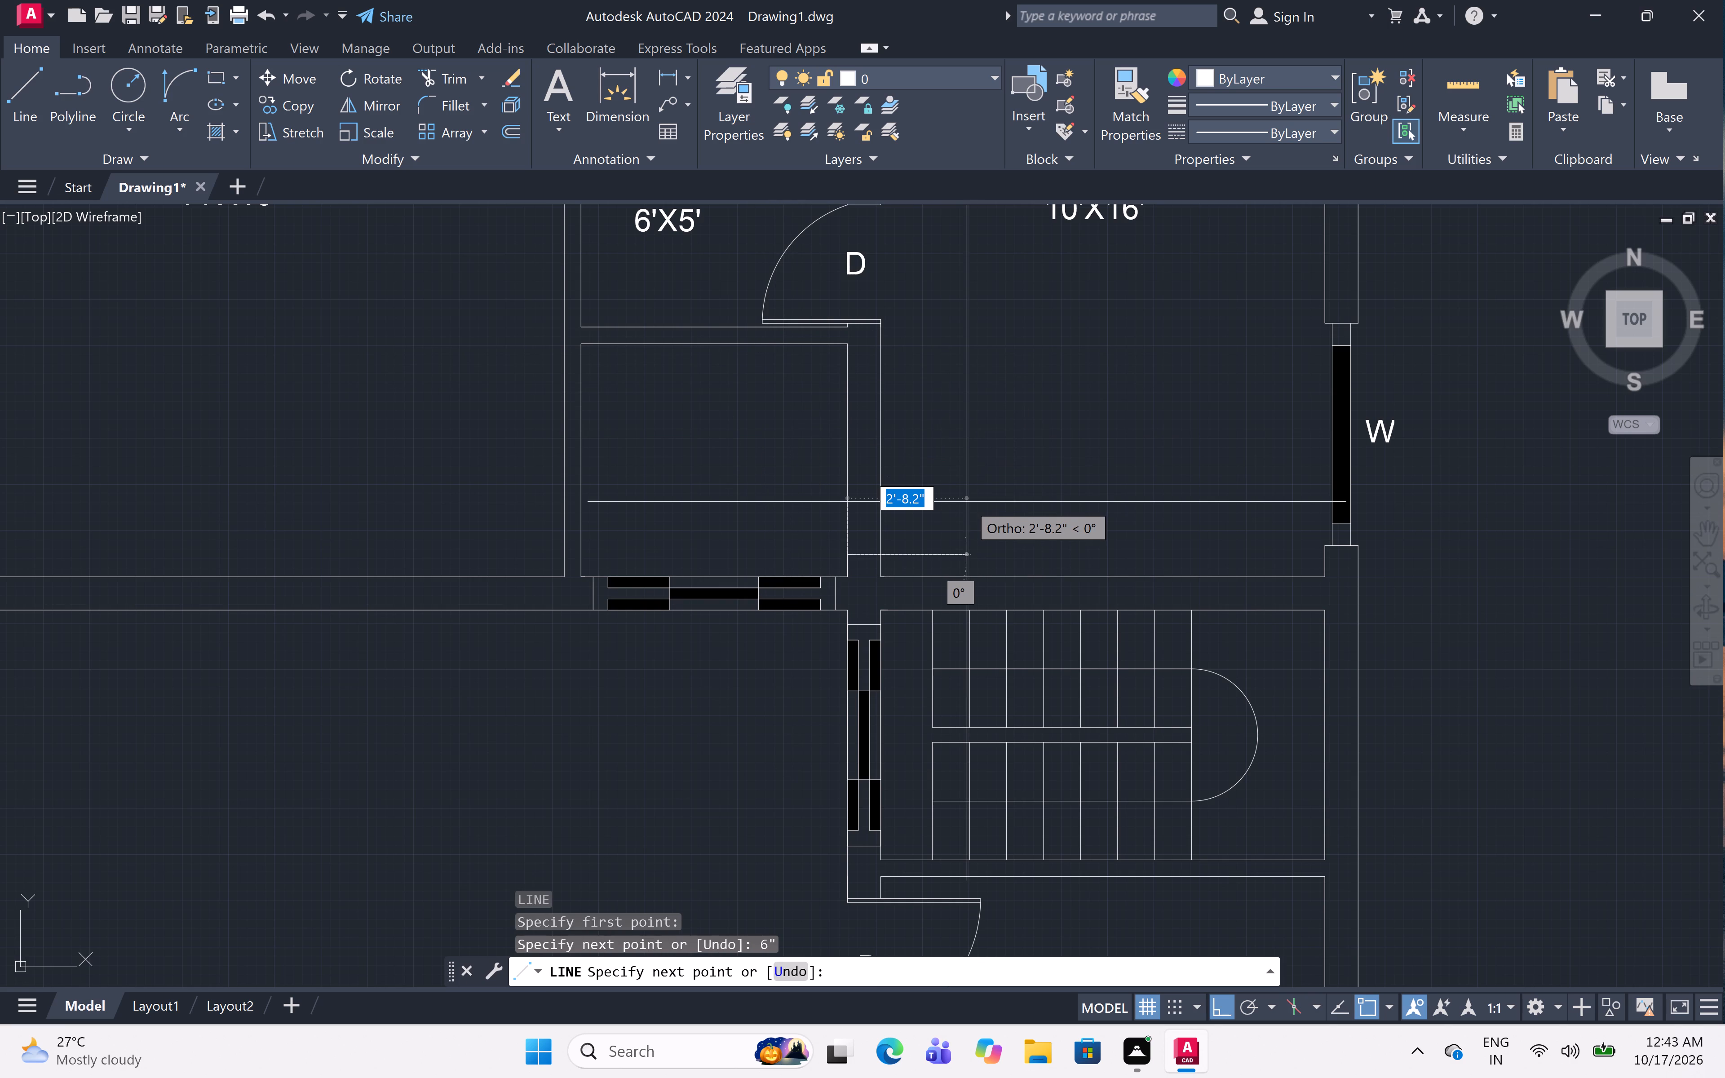
type("3'")
key("space")
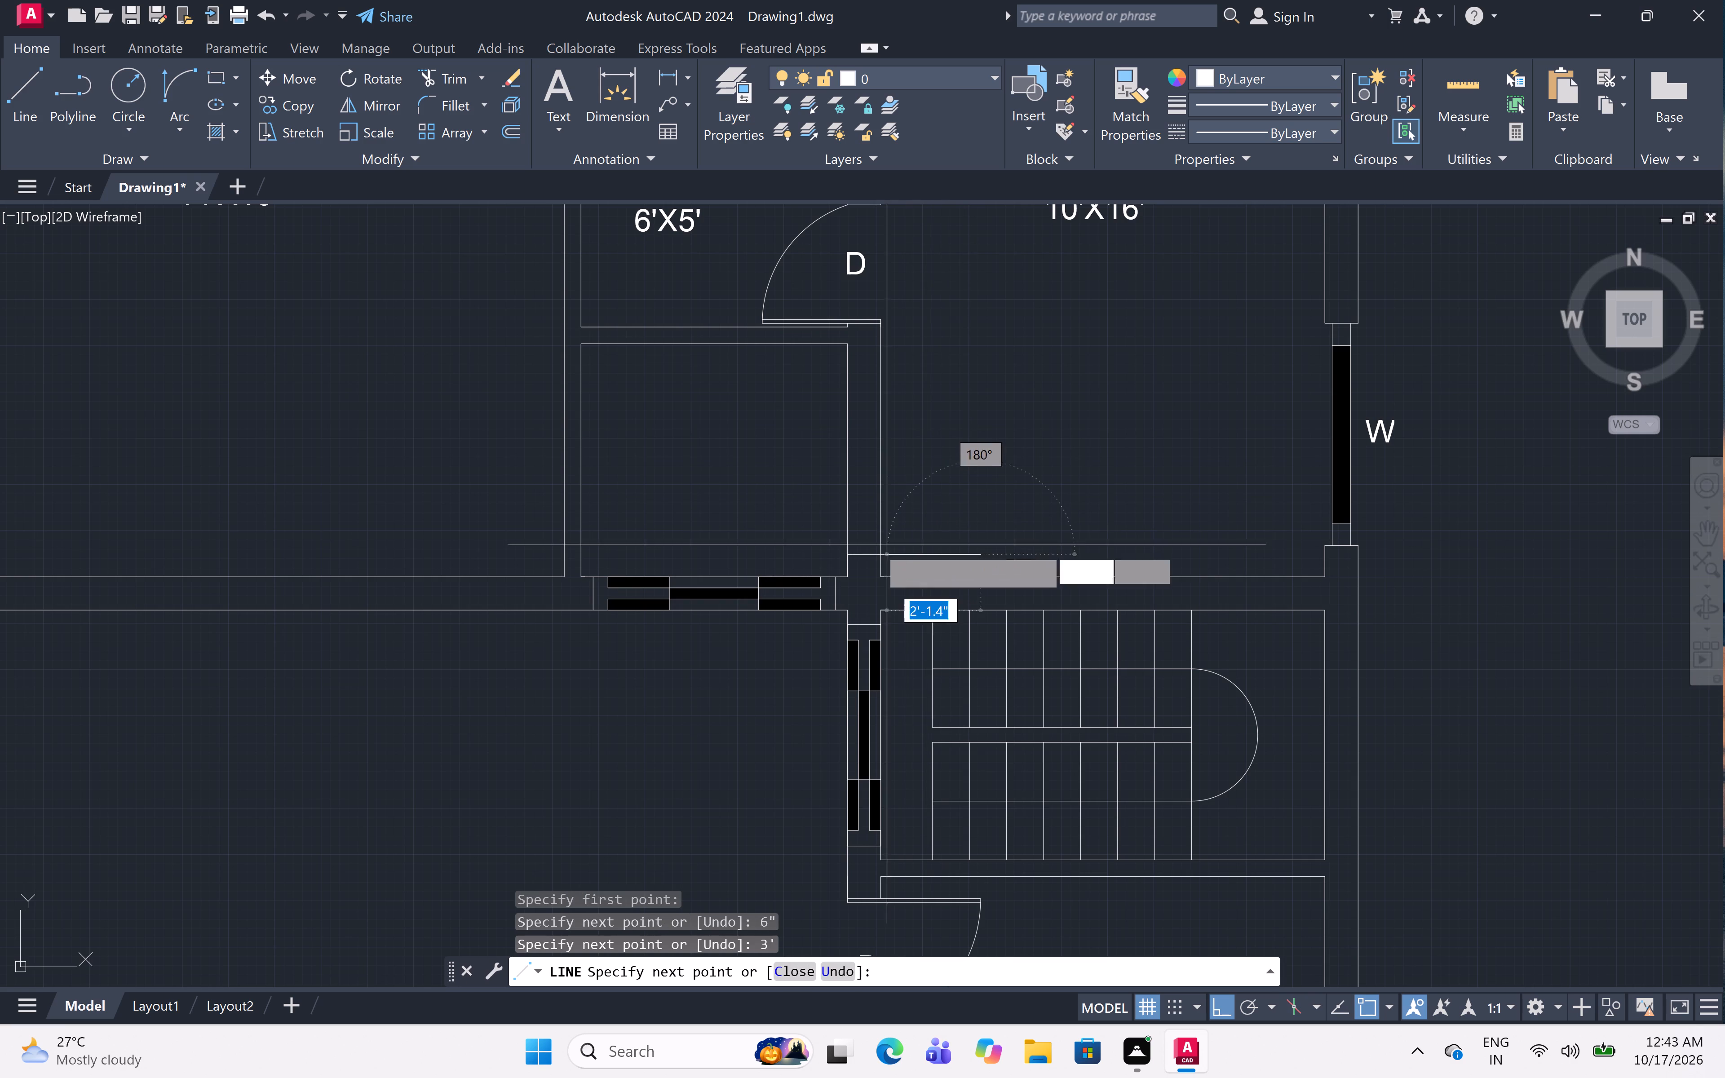
left_click(851, 551)
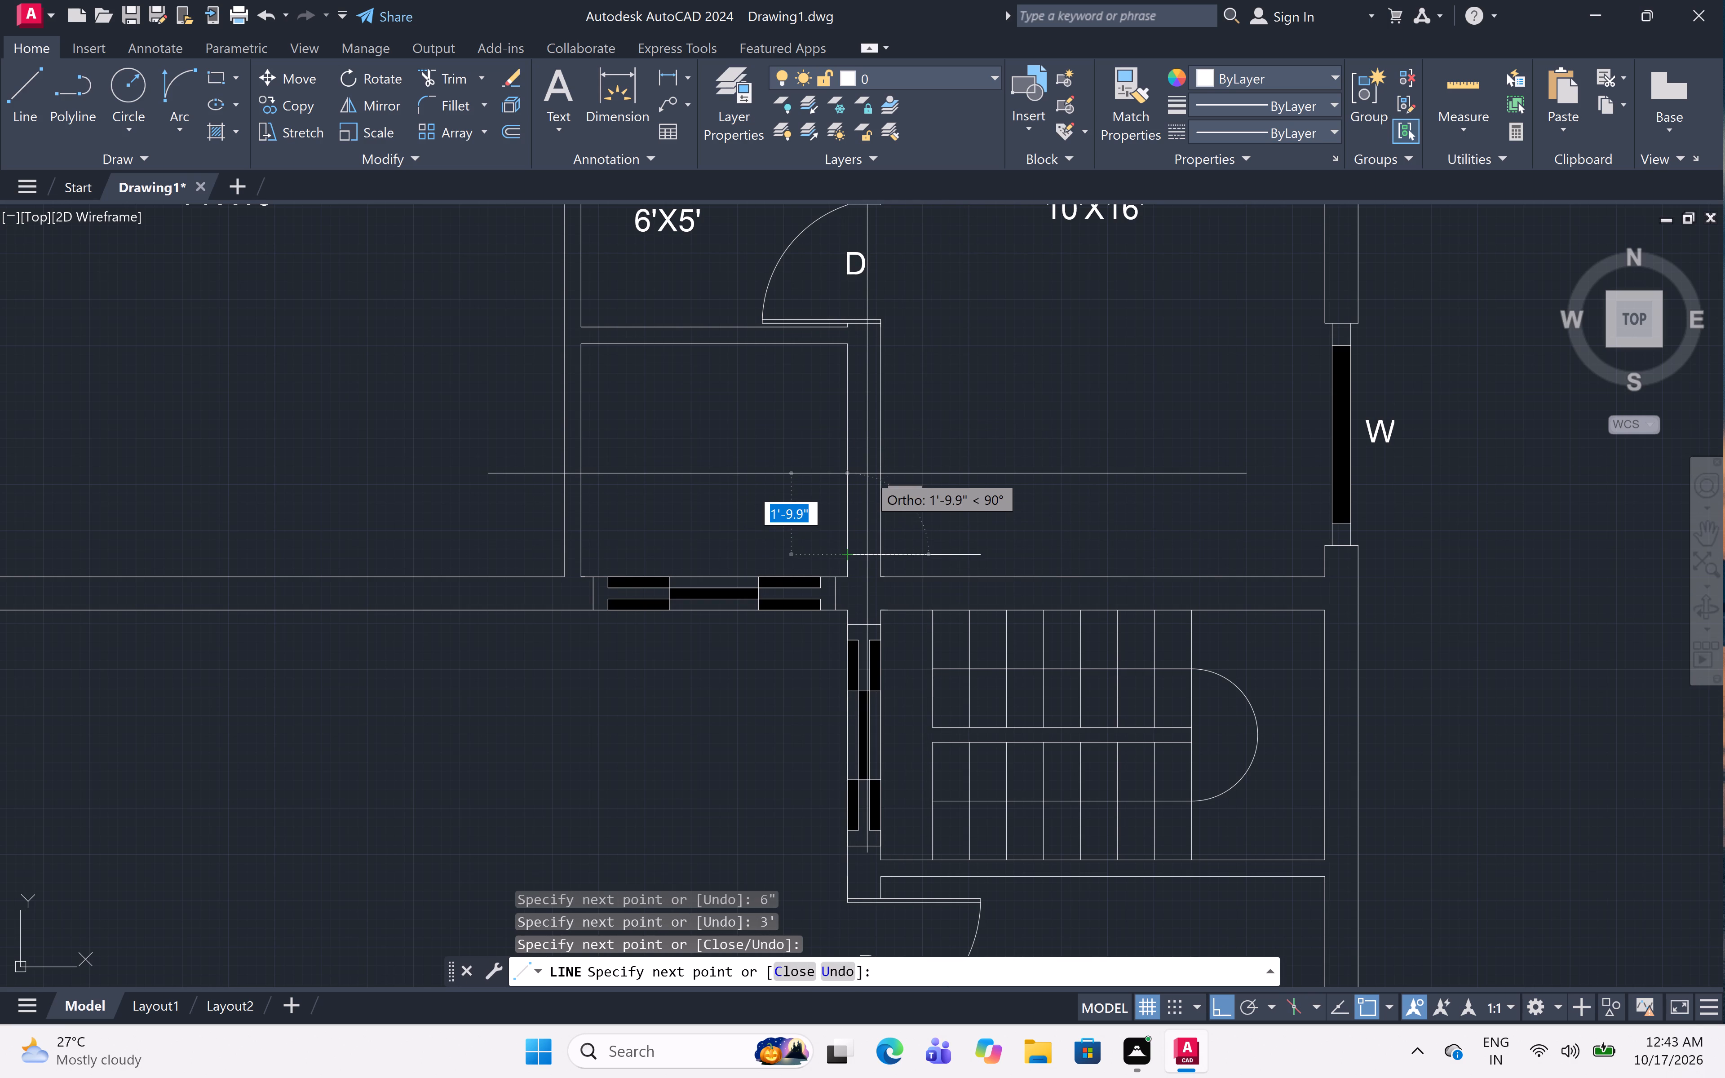
key("3")
type("'")
key("space")
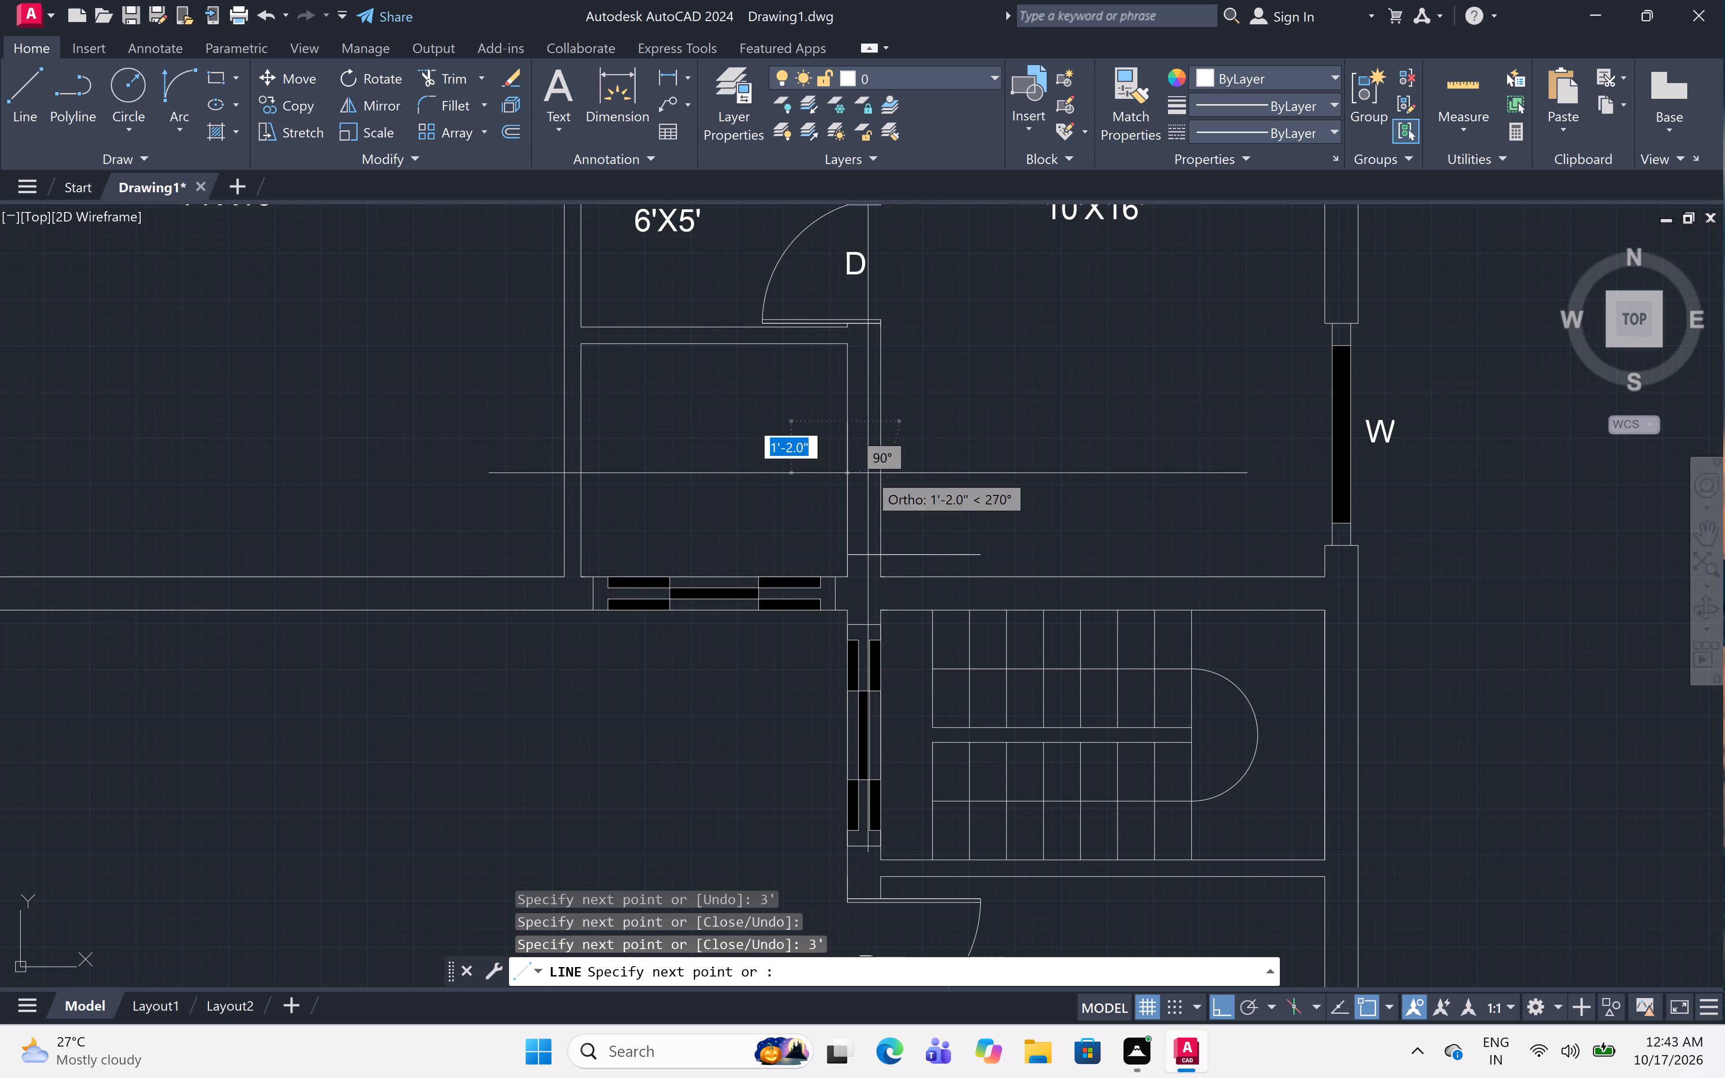
left_click(879, 416)
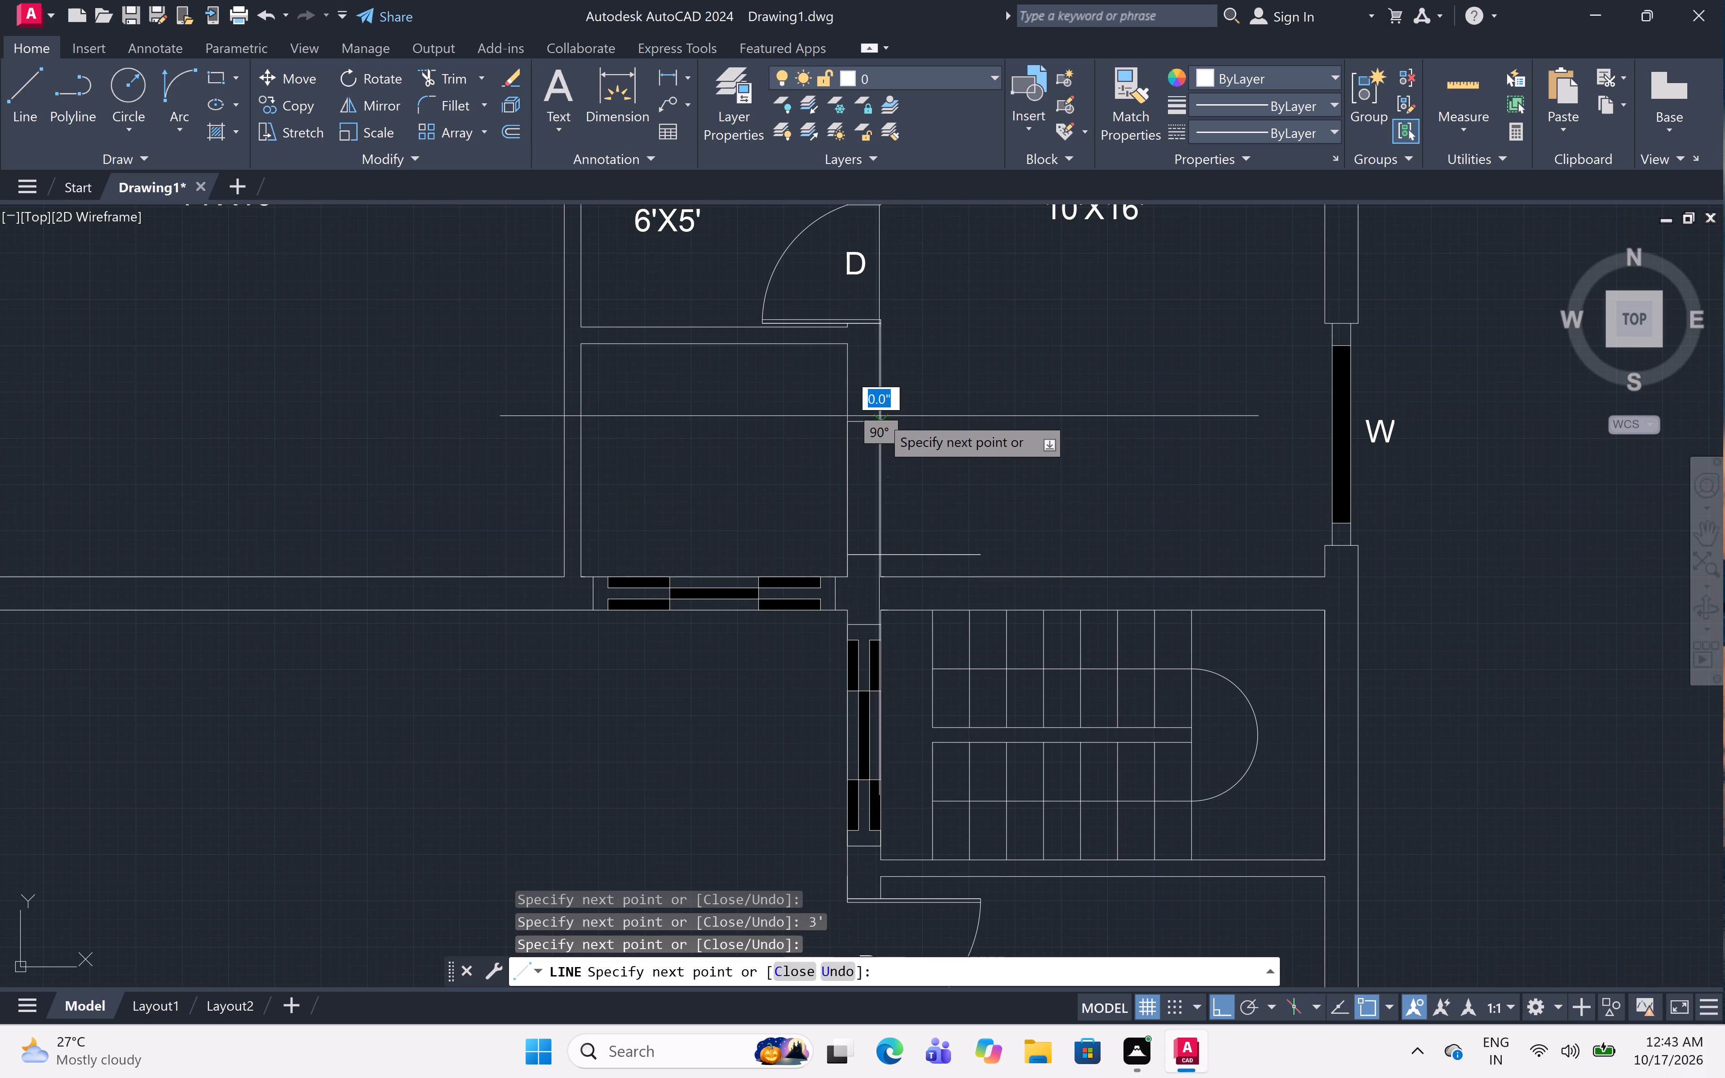
key("Escape")
Draw the MASTER BED-side door of the unlabelled room with lines: 6" up from the lower corner, 3' leaf, 3' opening, and jamb across the wall.
scroll(960, 413, "down", 1)
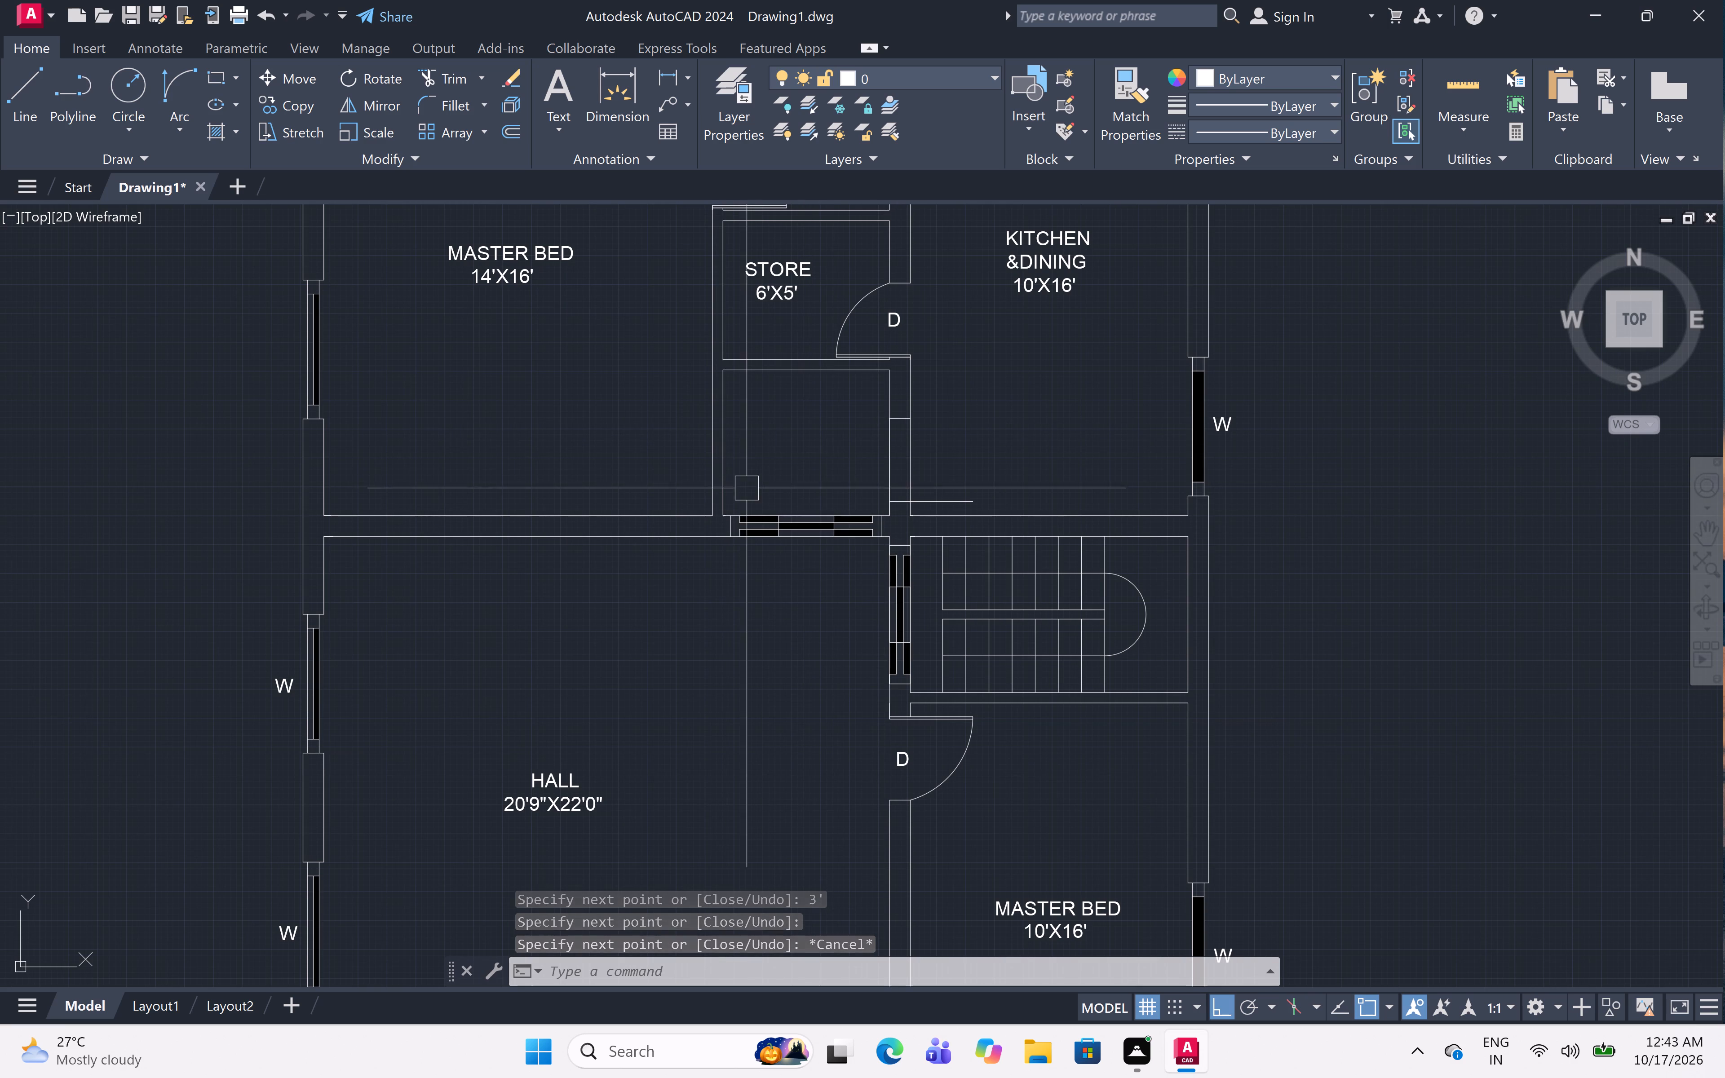
scroll(716, 490, "up", 2)
type("L")
key("space")
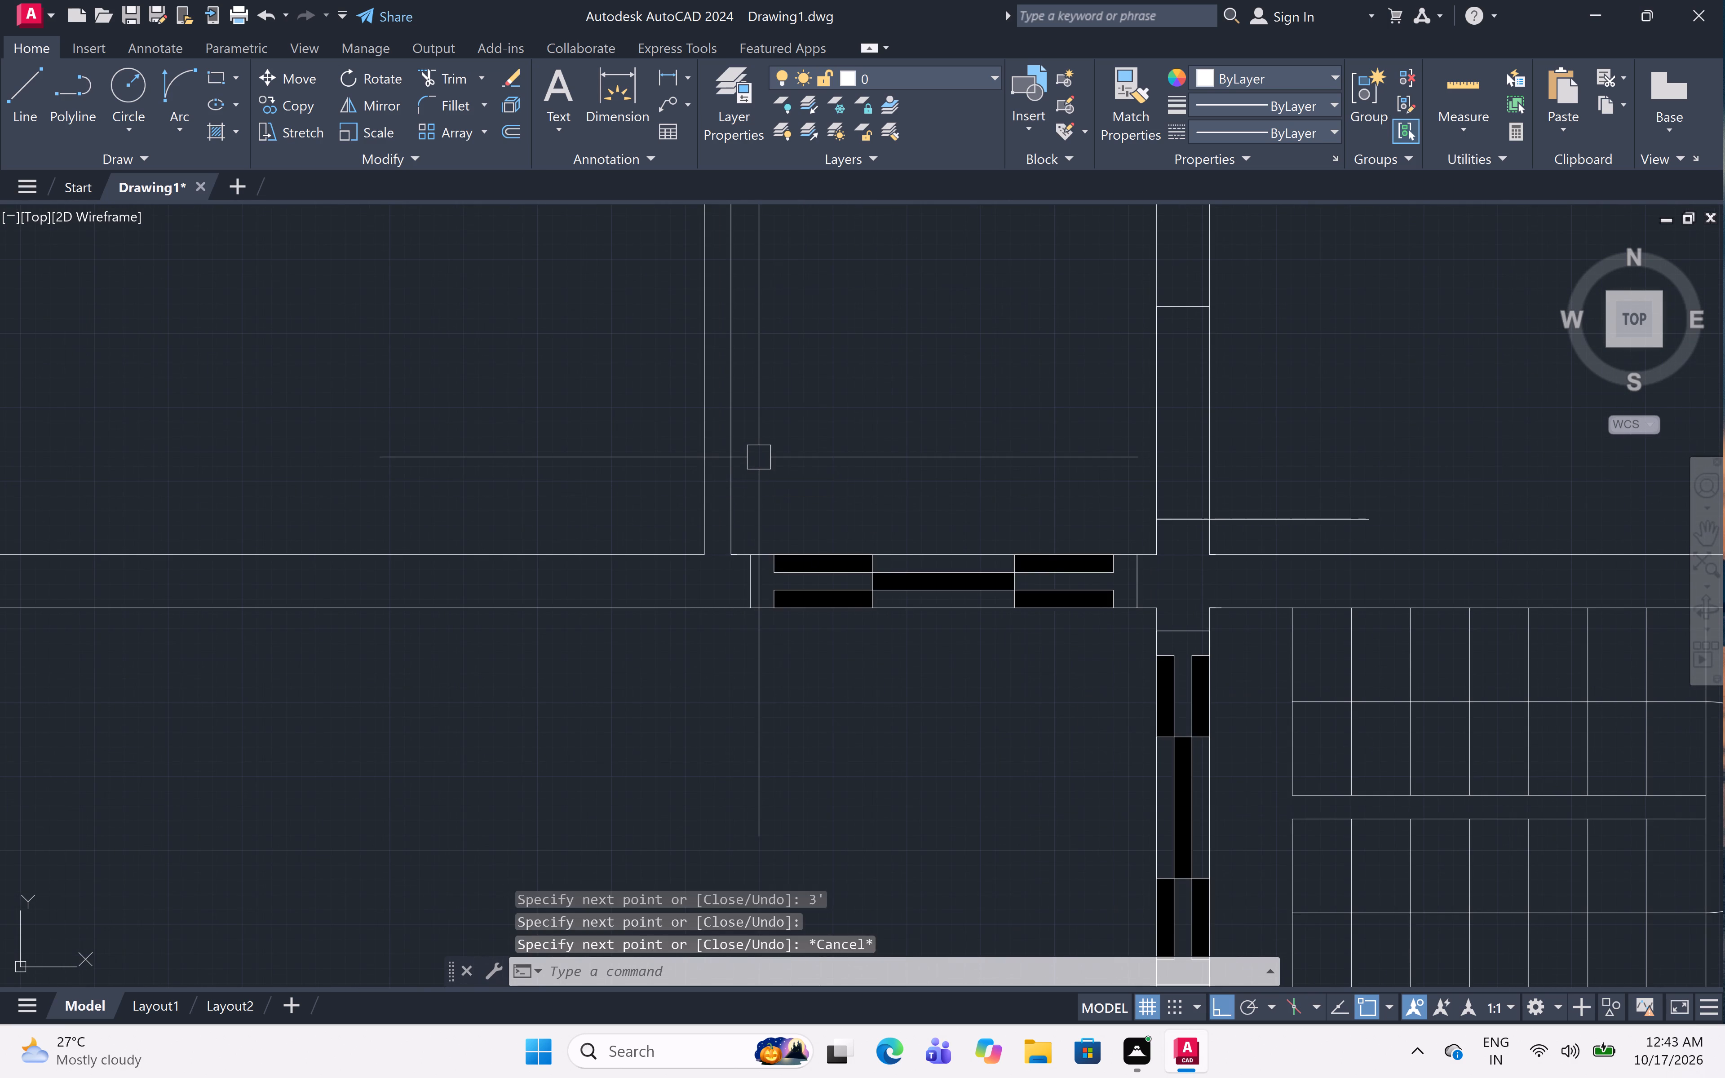
left_click(728, 550)
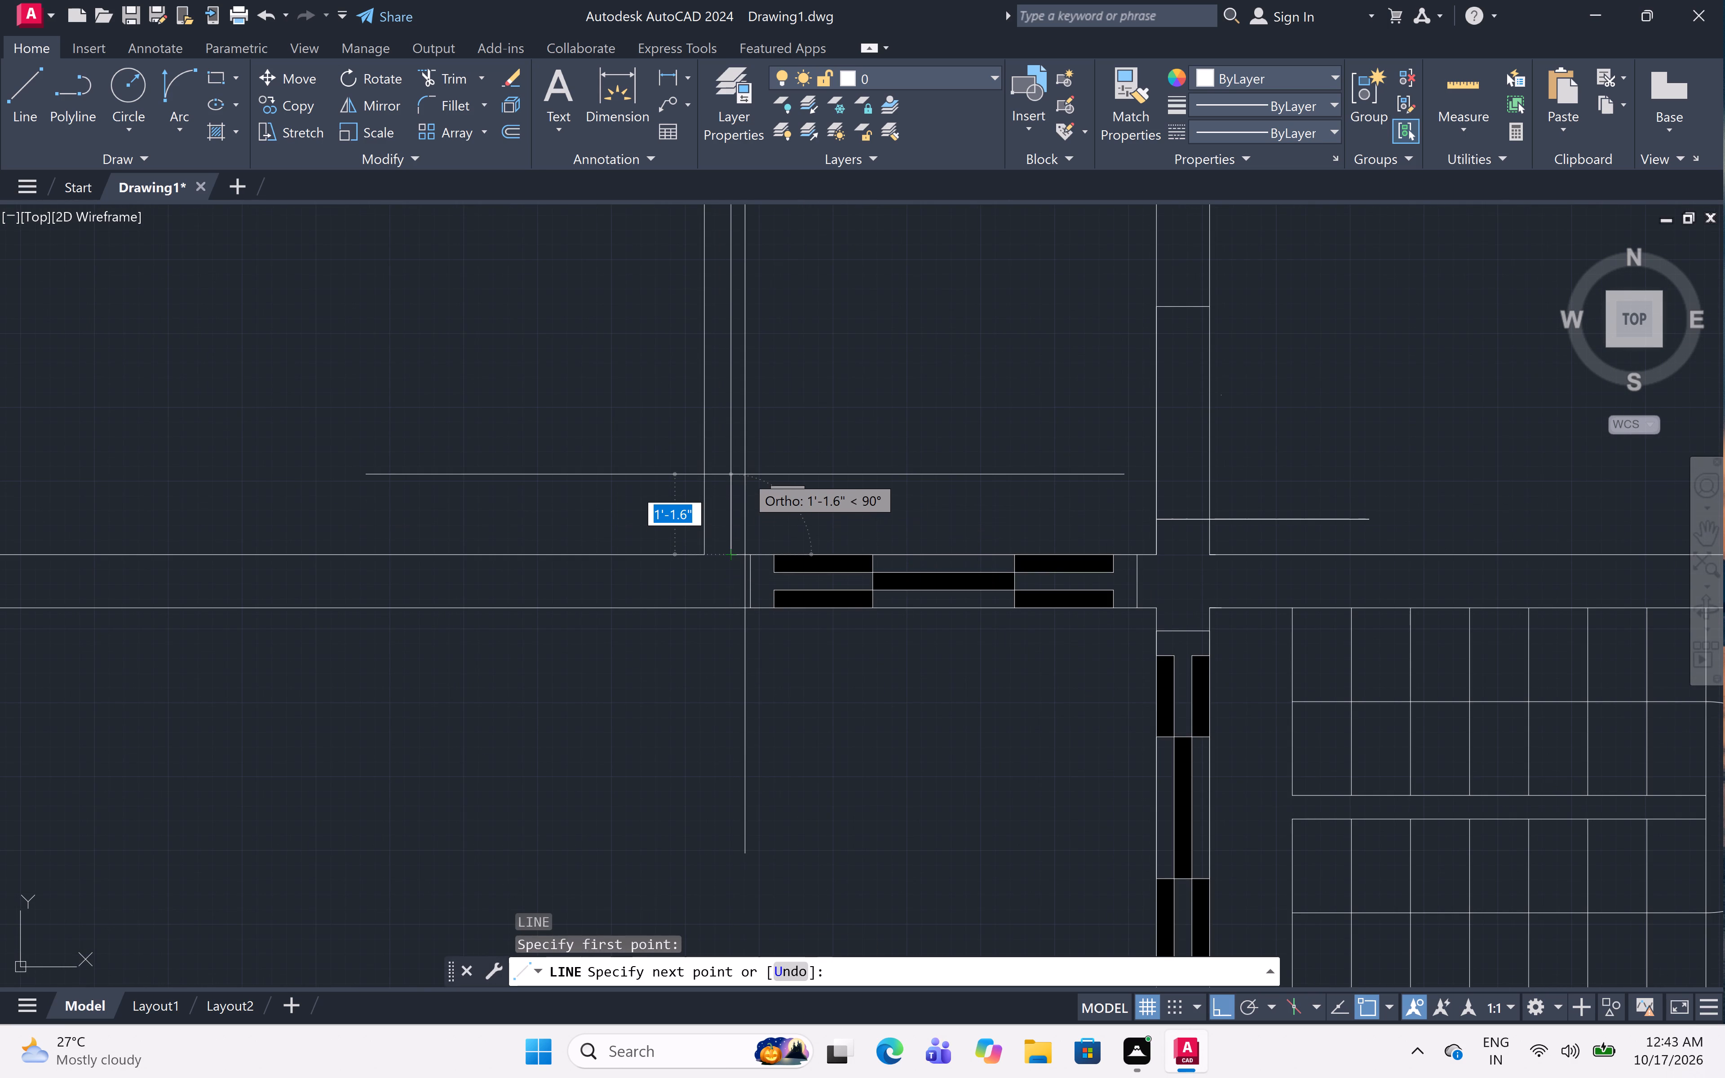
key("6")
type("\"")
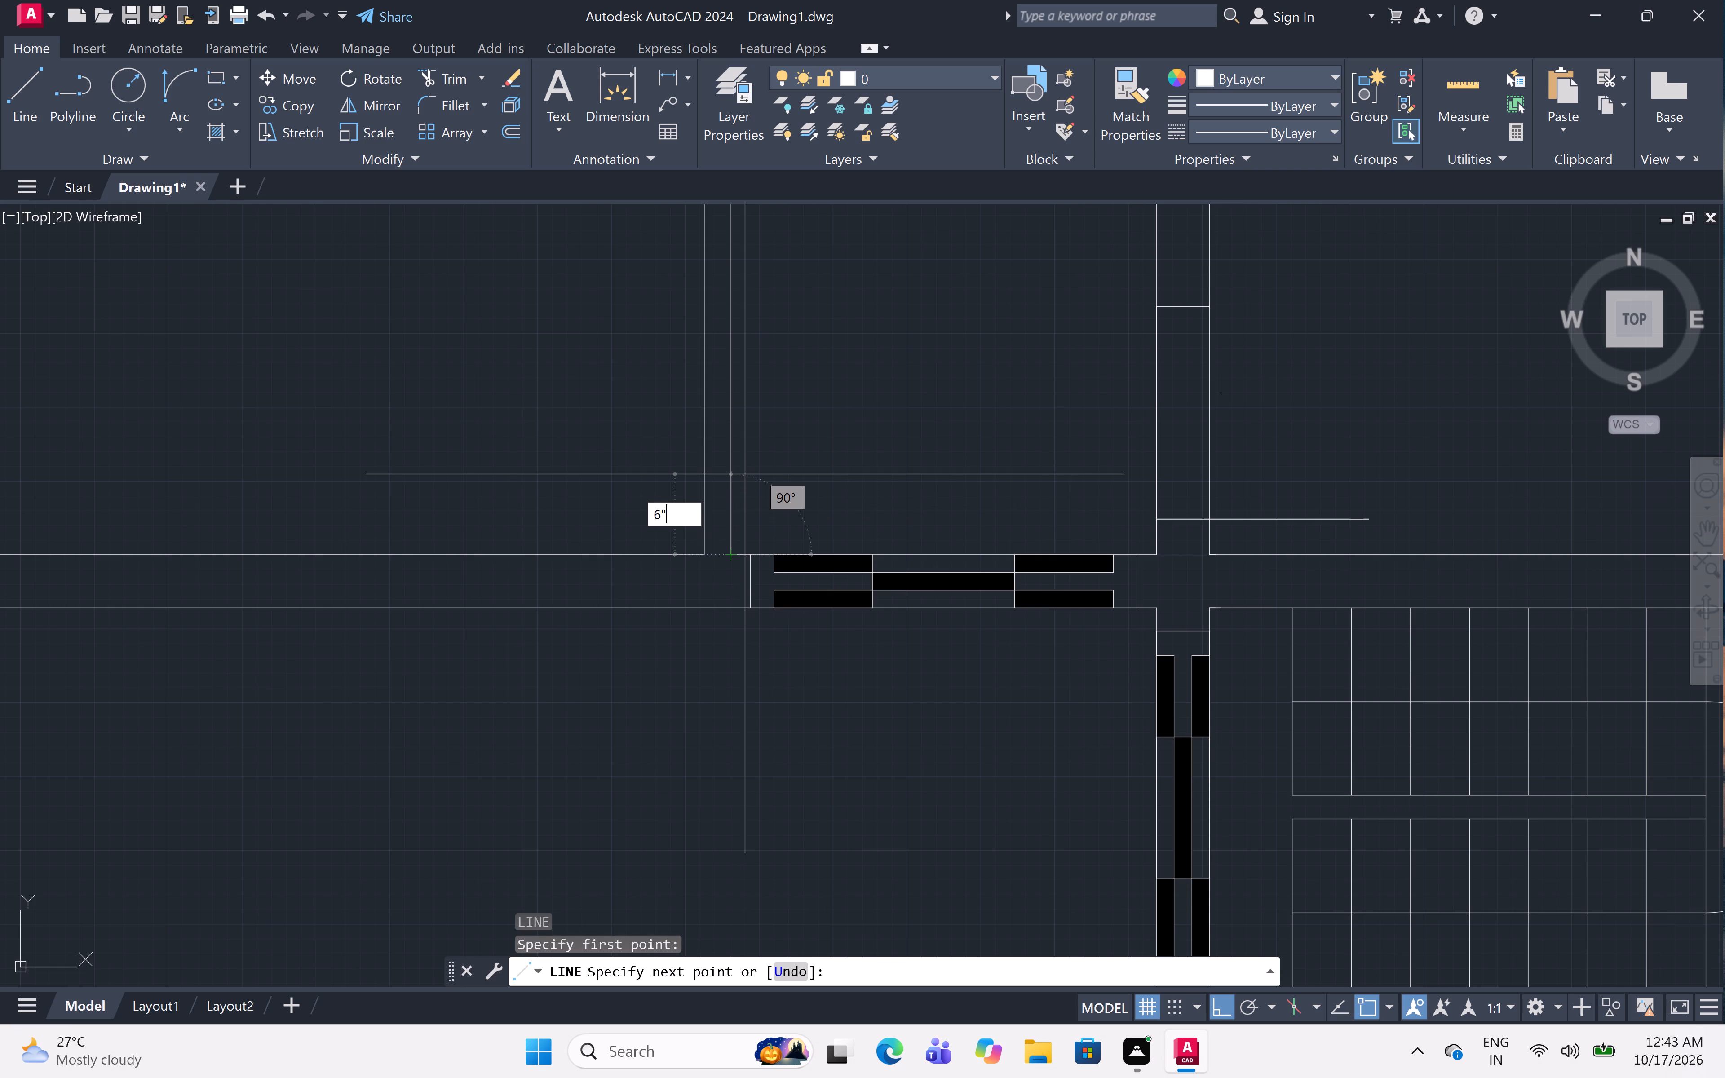
key("space")
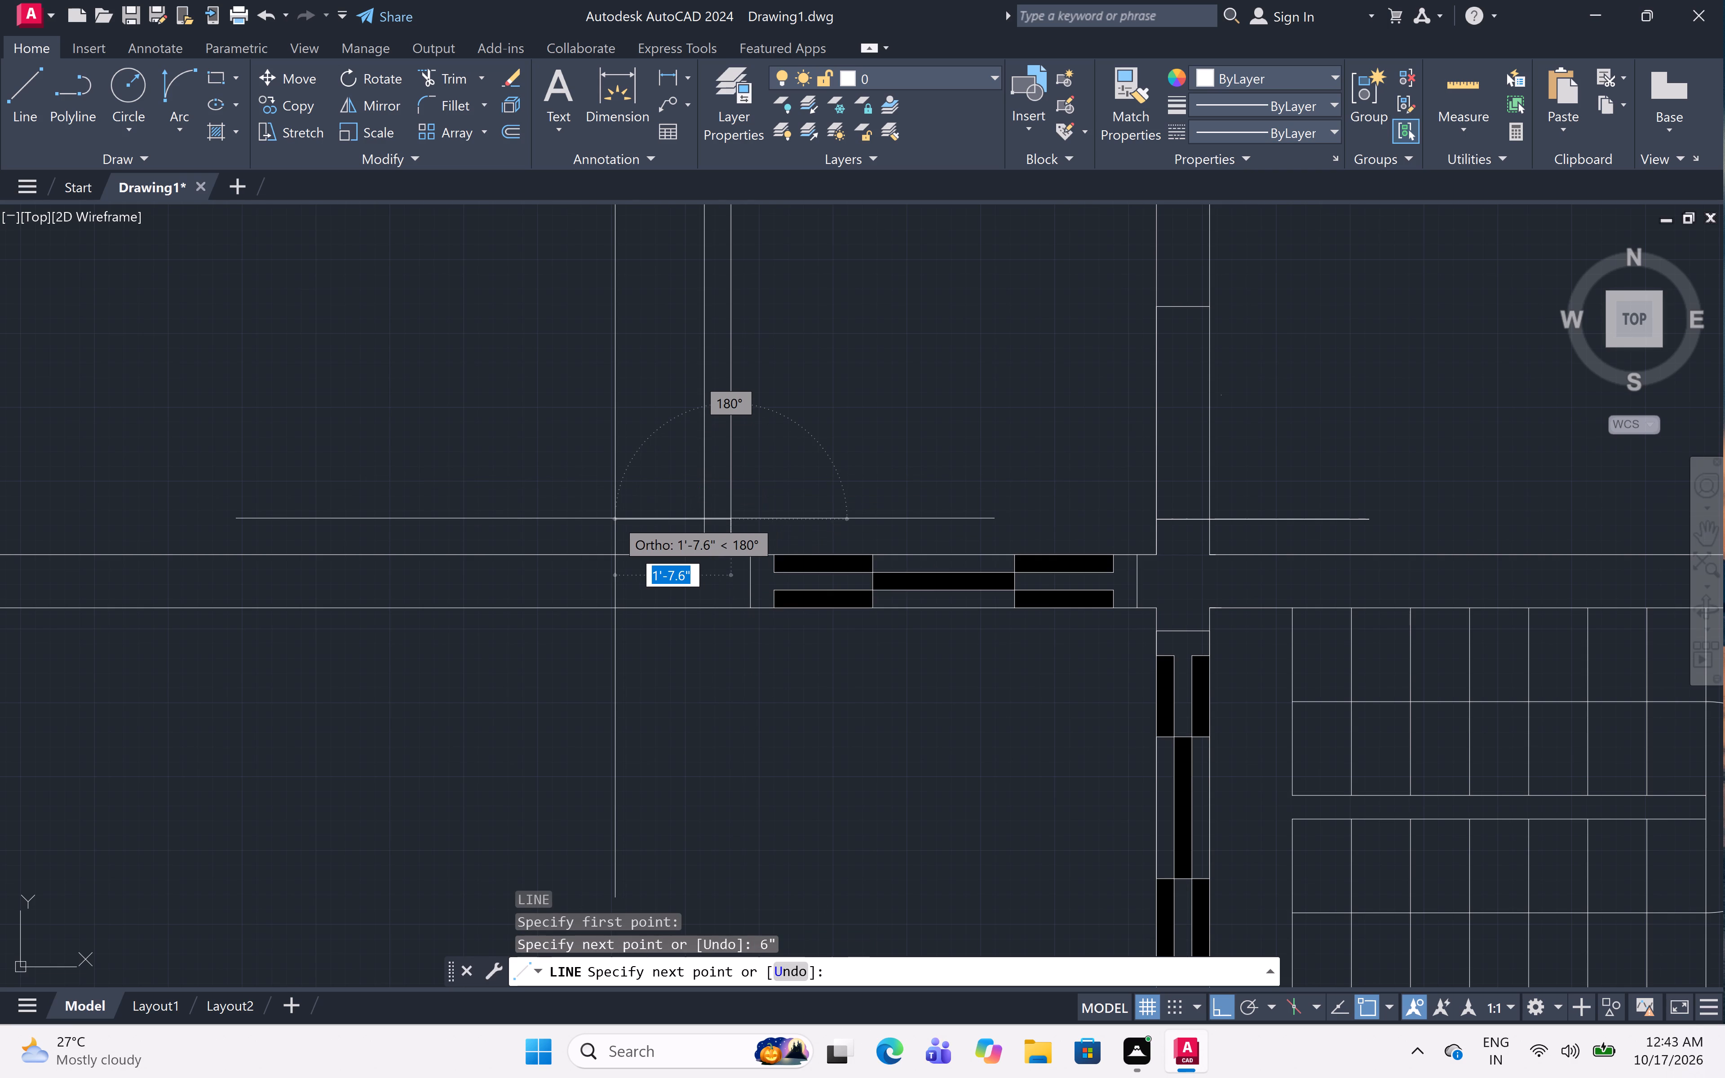
type("3'")
key("space")
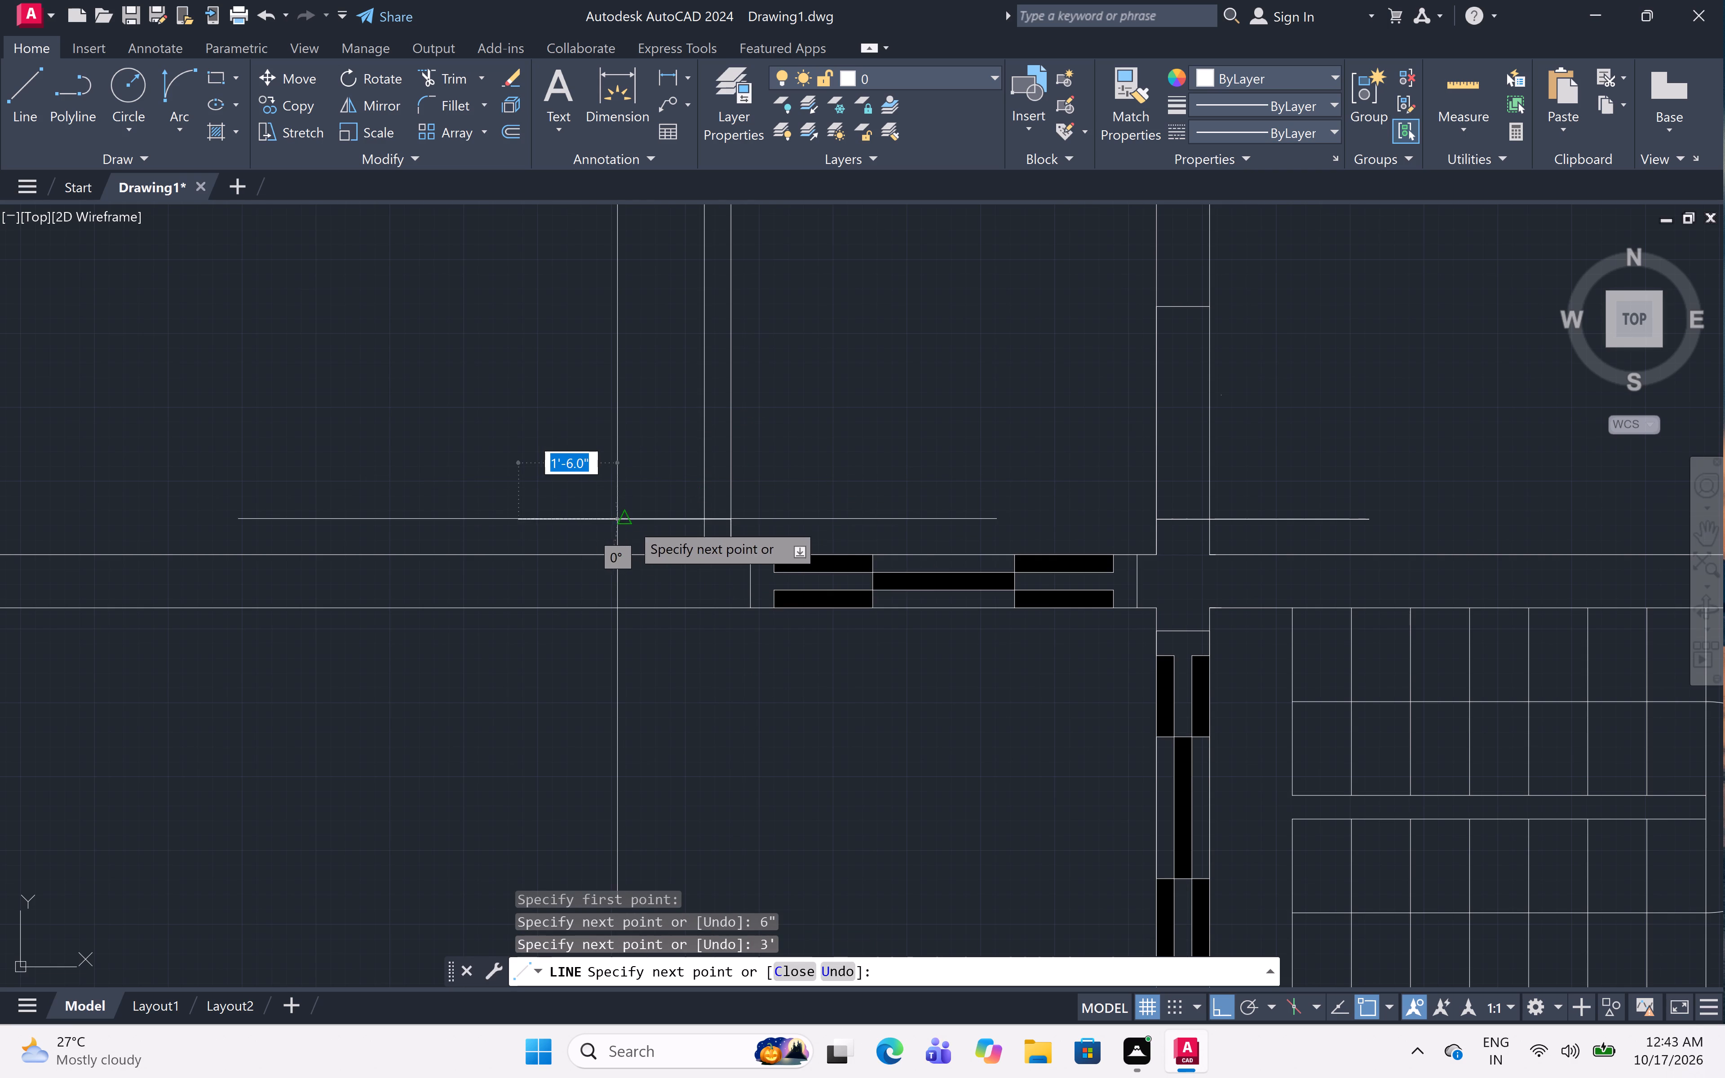
left_click(737, 523)
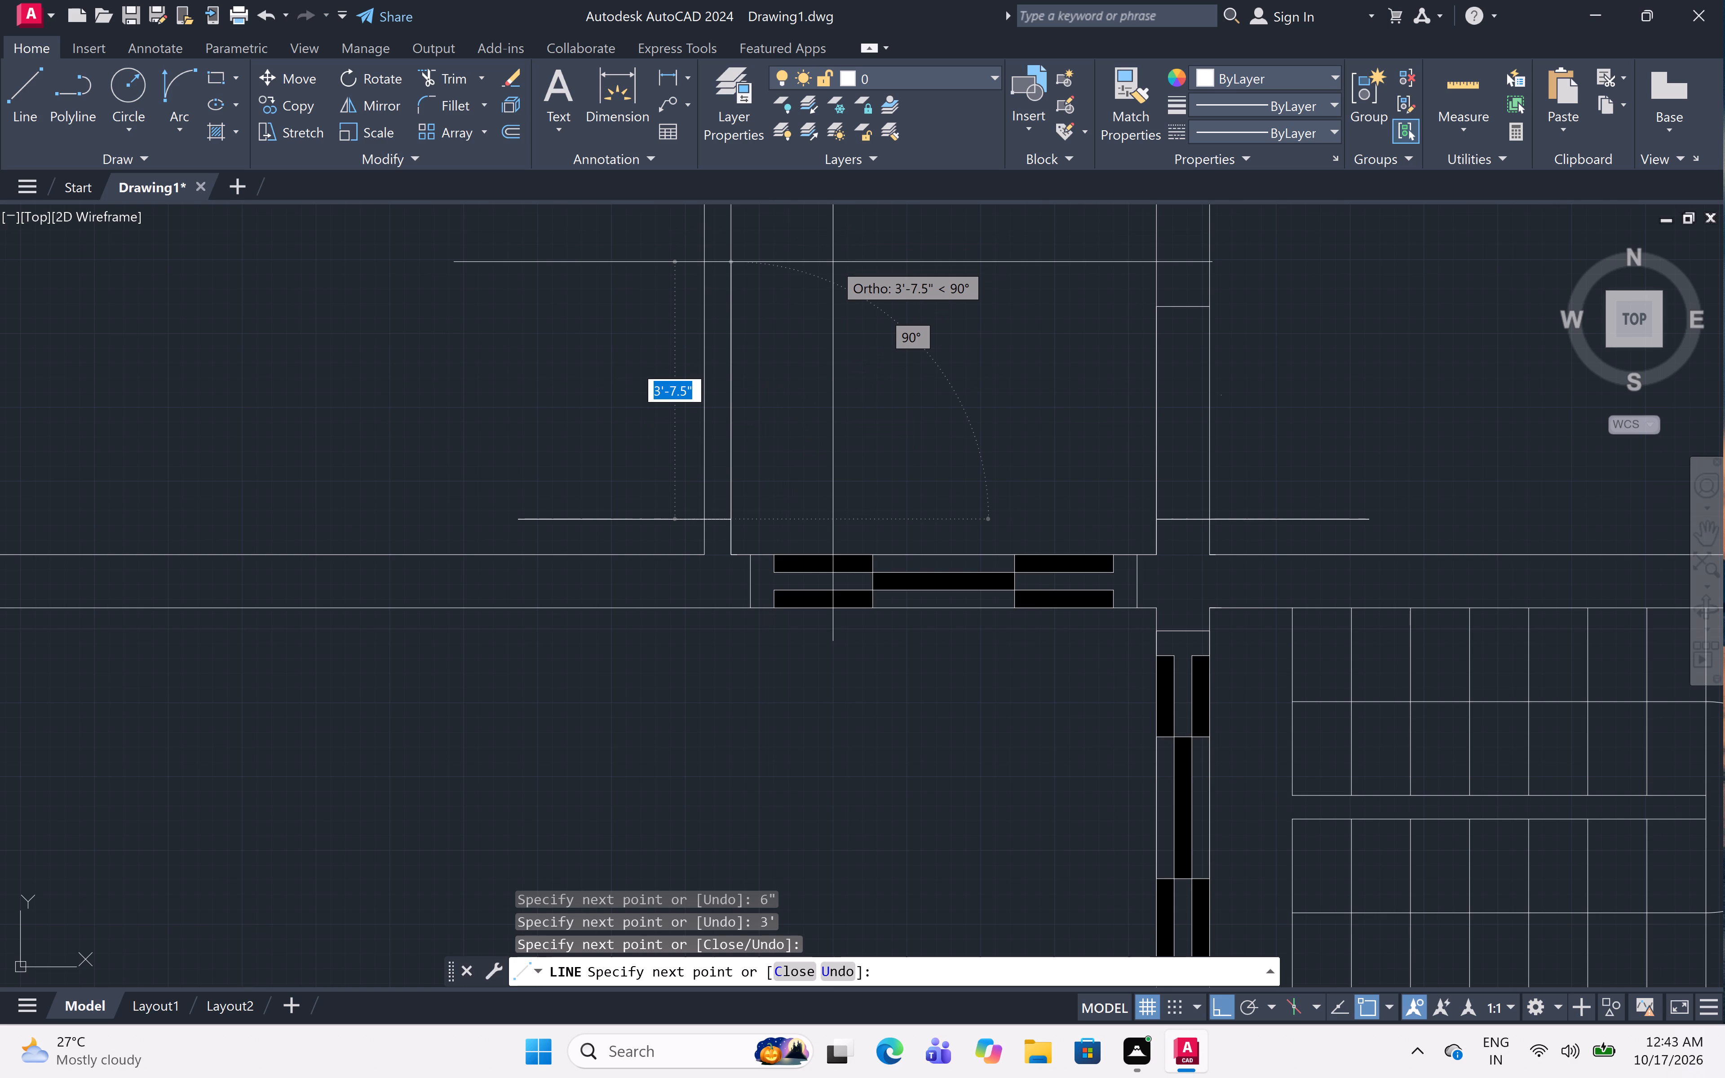
type("3'")
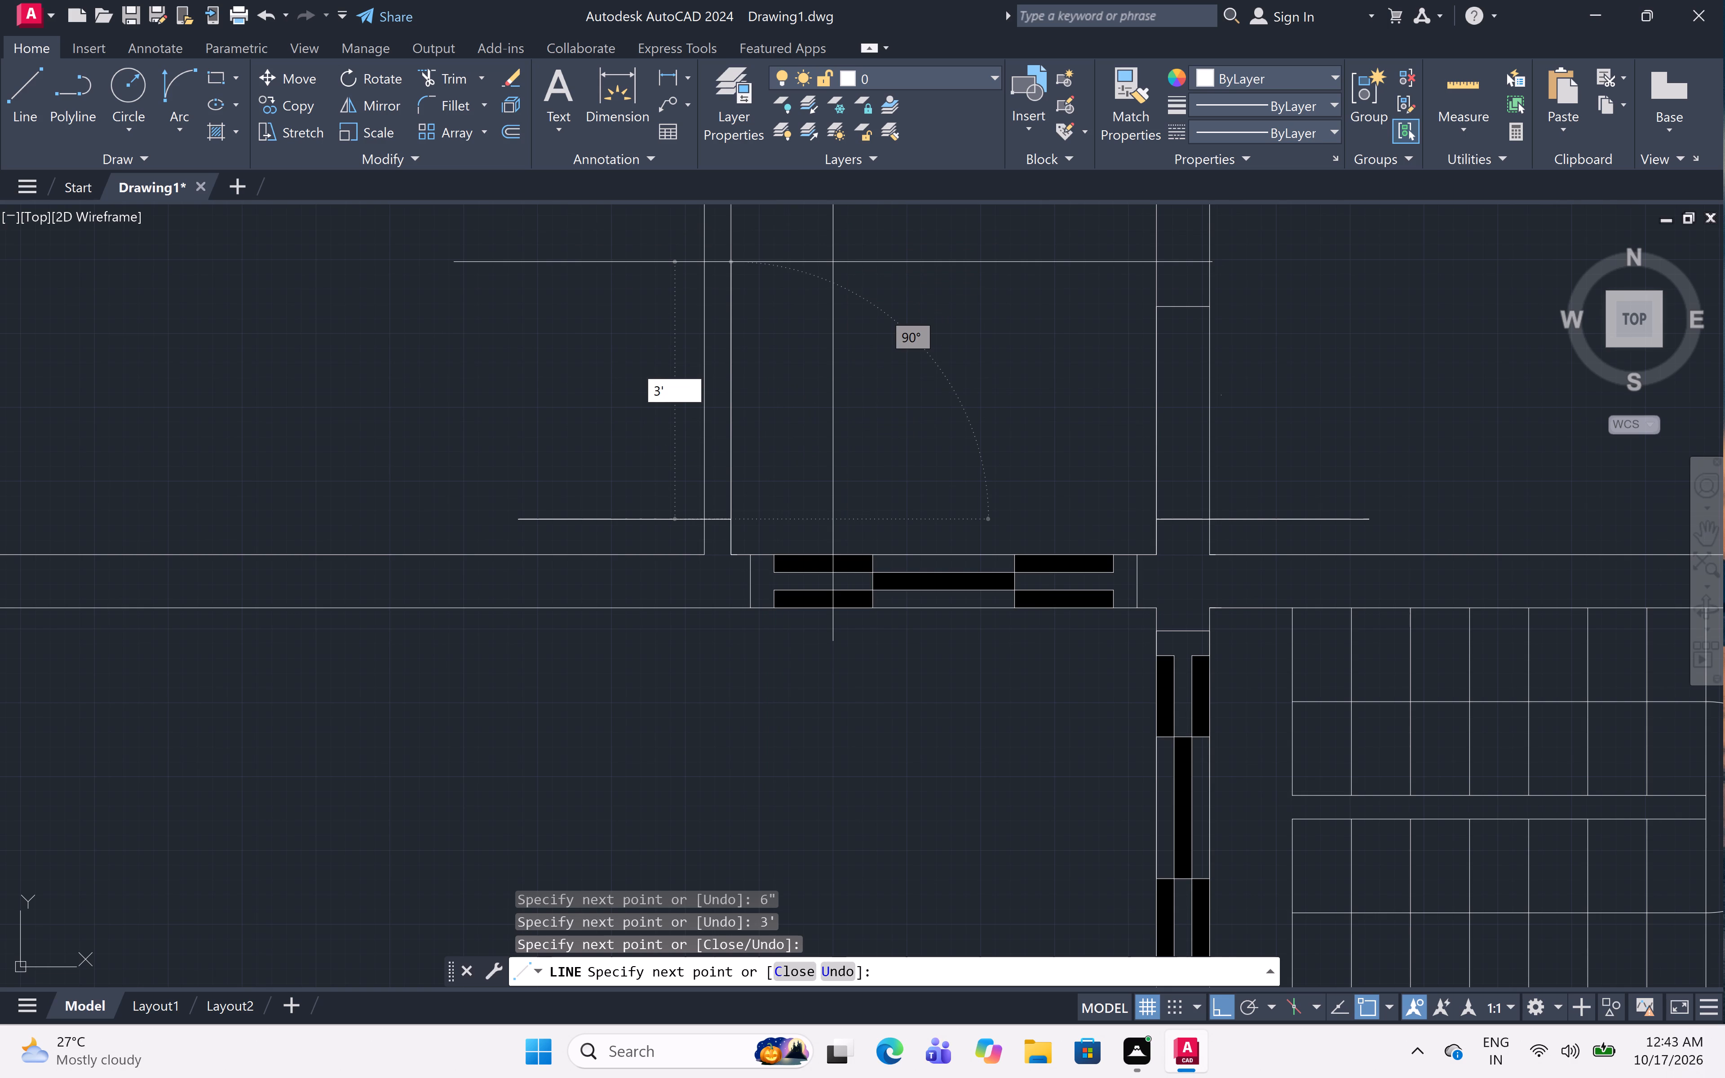
key("space")
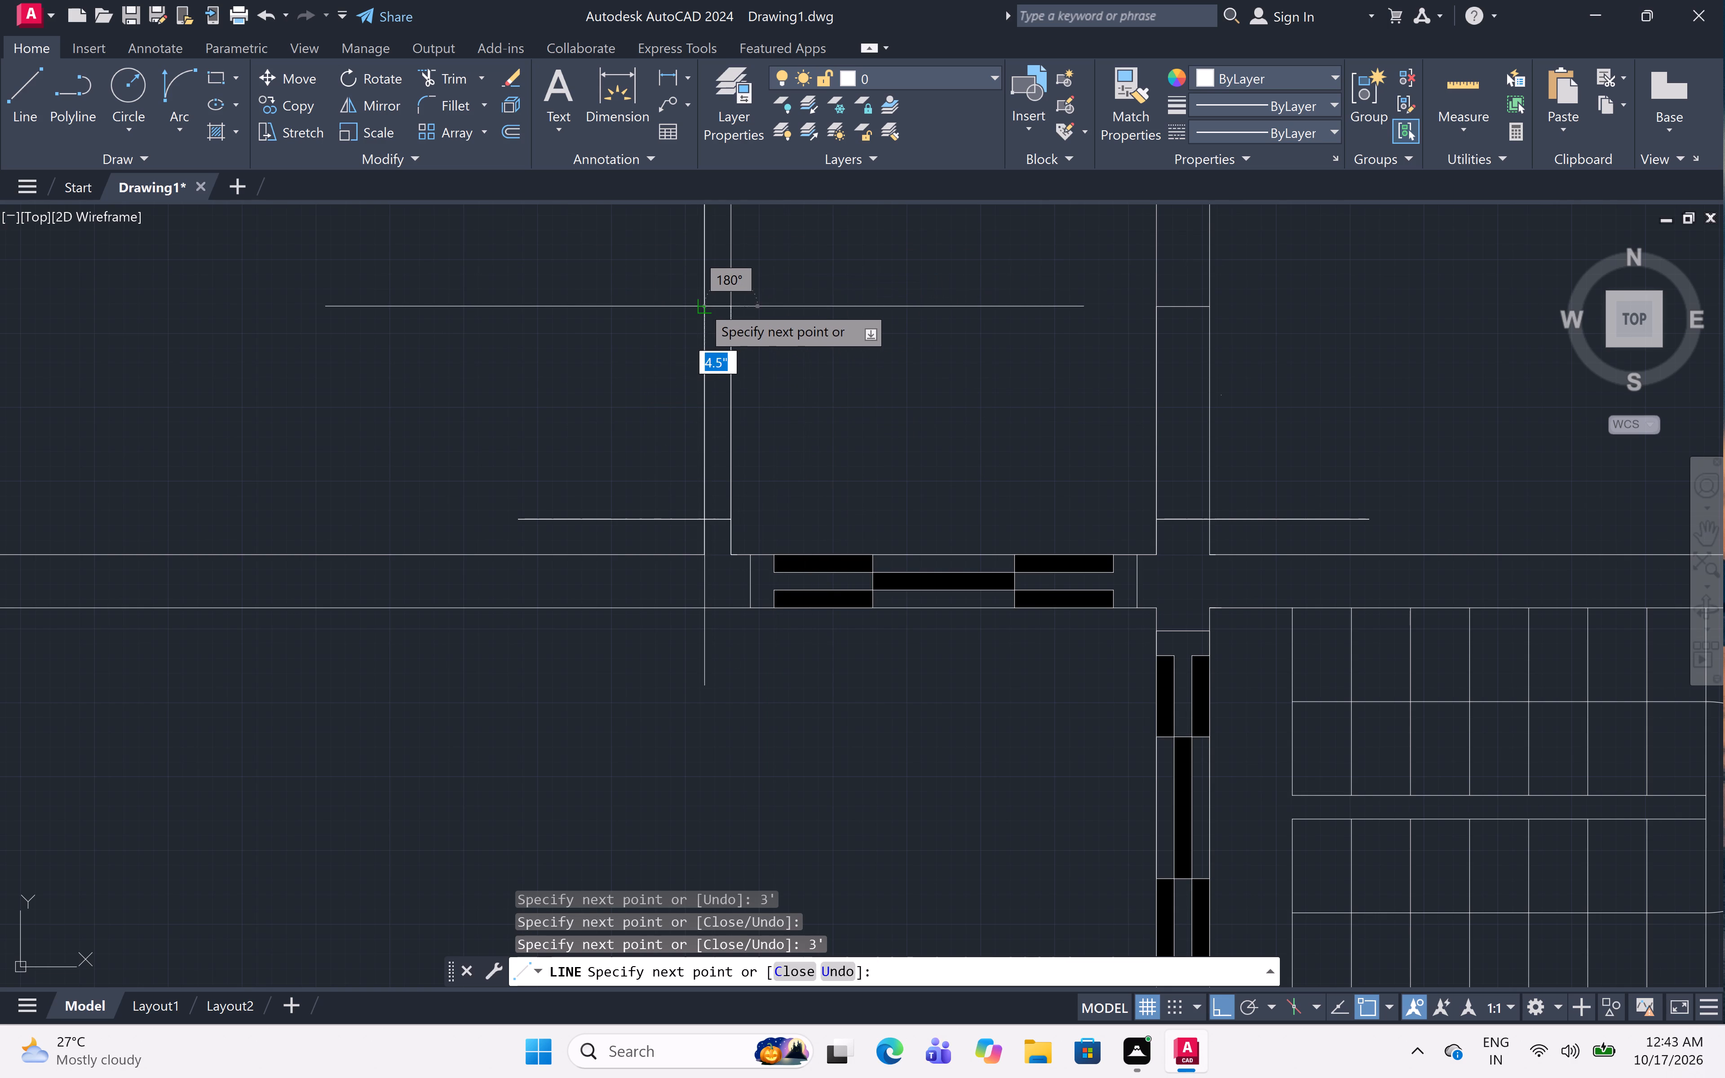
left_click(703, 305)
key("Escape")
Draw the MASTER BED-side door swing as a start, end, direction arc from the leaf's free end to the opening's upper jamb, with vertical start tangent.
scroll(745, 314, "down", 1)
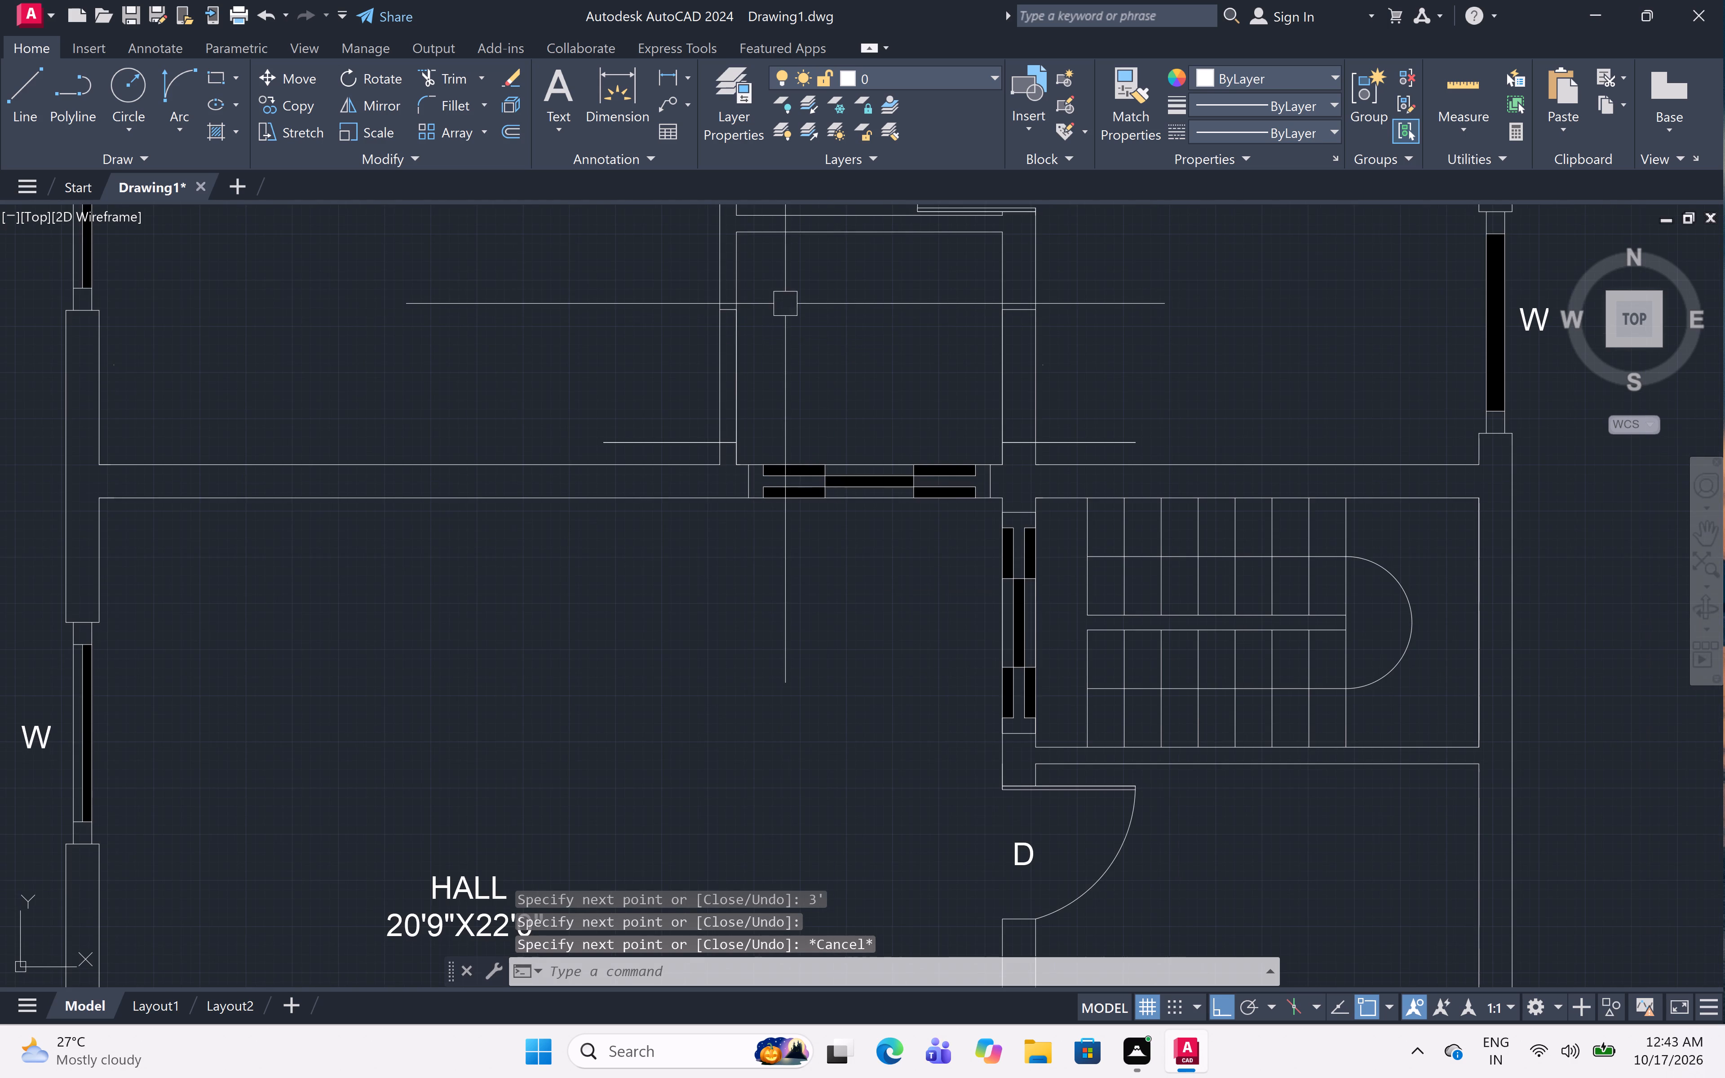
middle_click_drag(786, 303, 788, 398)
scroll(788, 398, "down", 1)
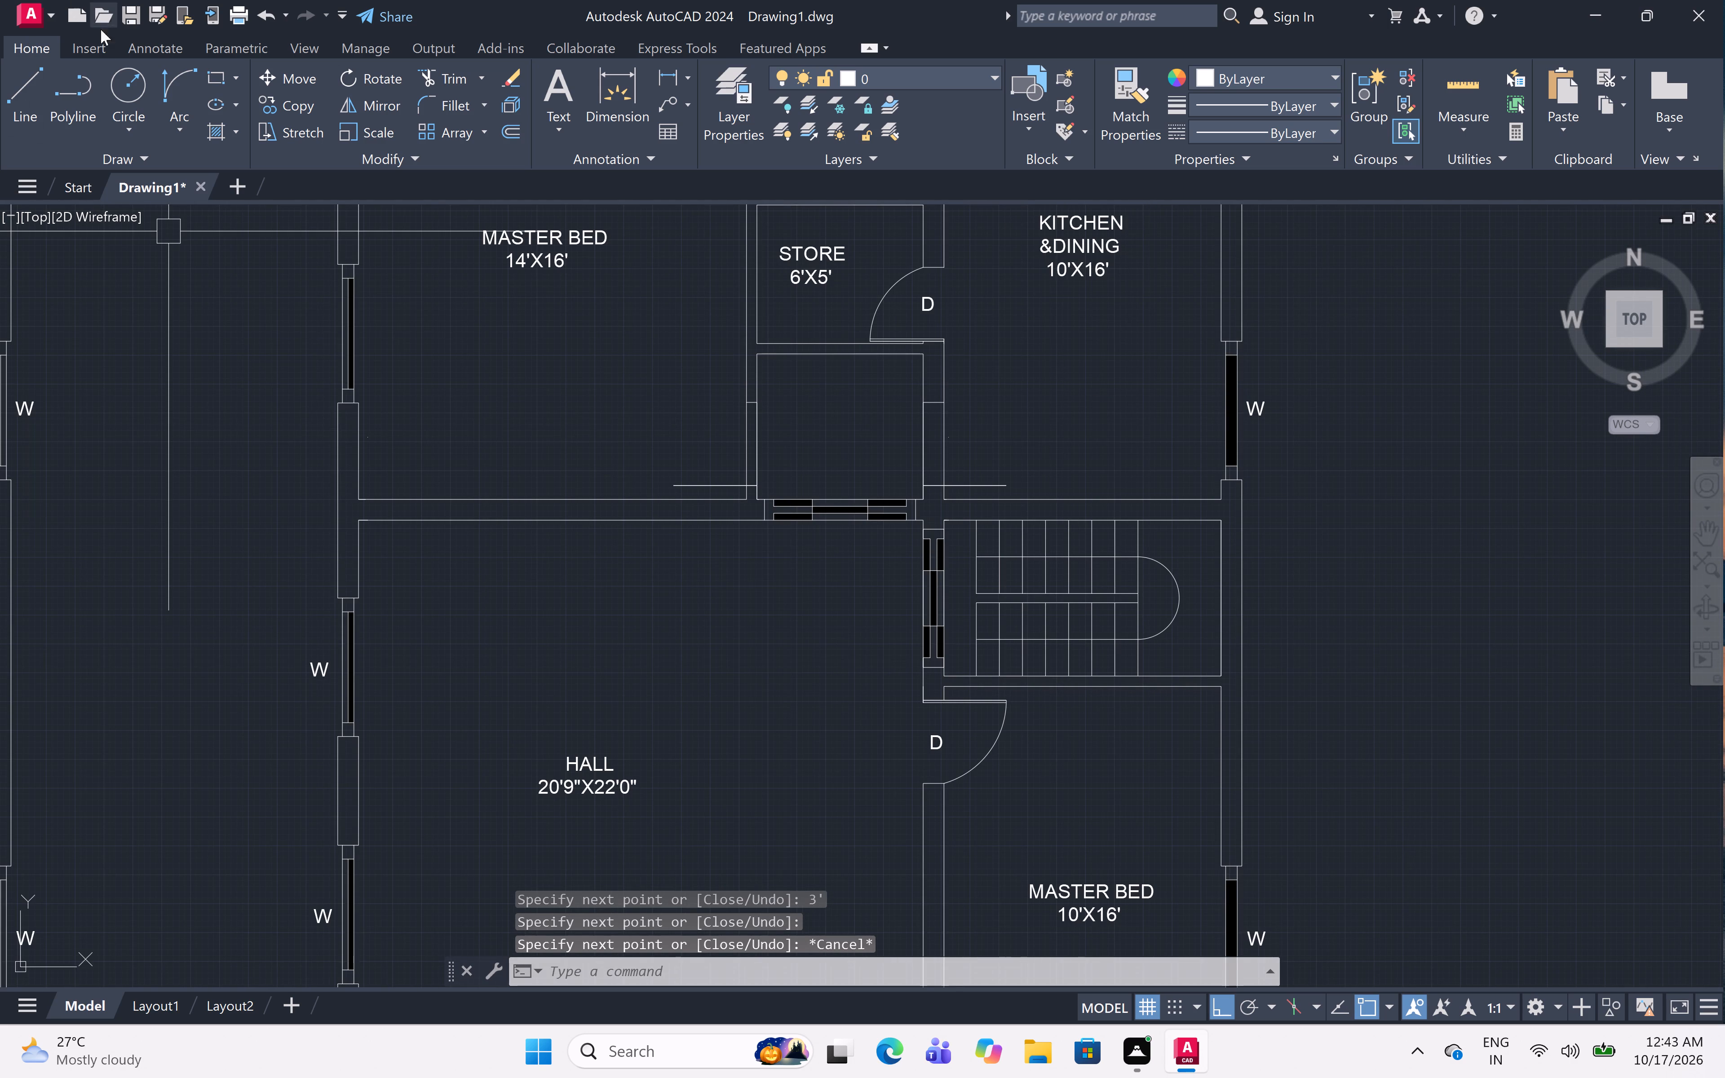
left_click(161, 82)
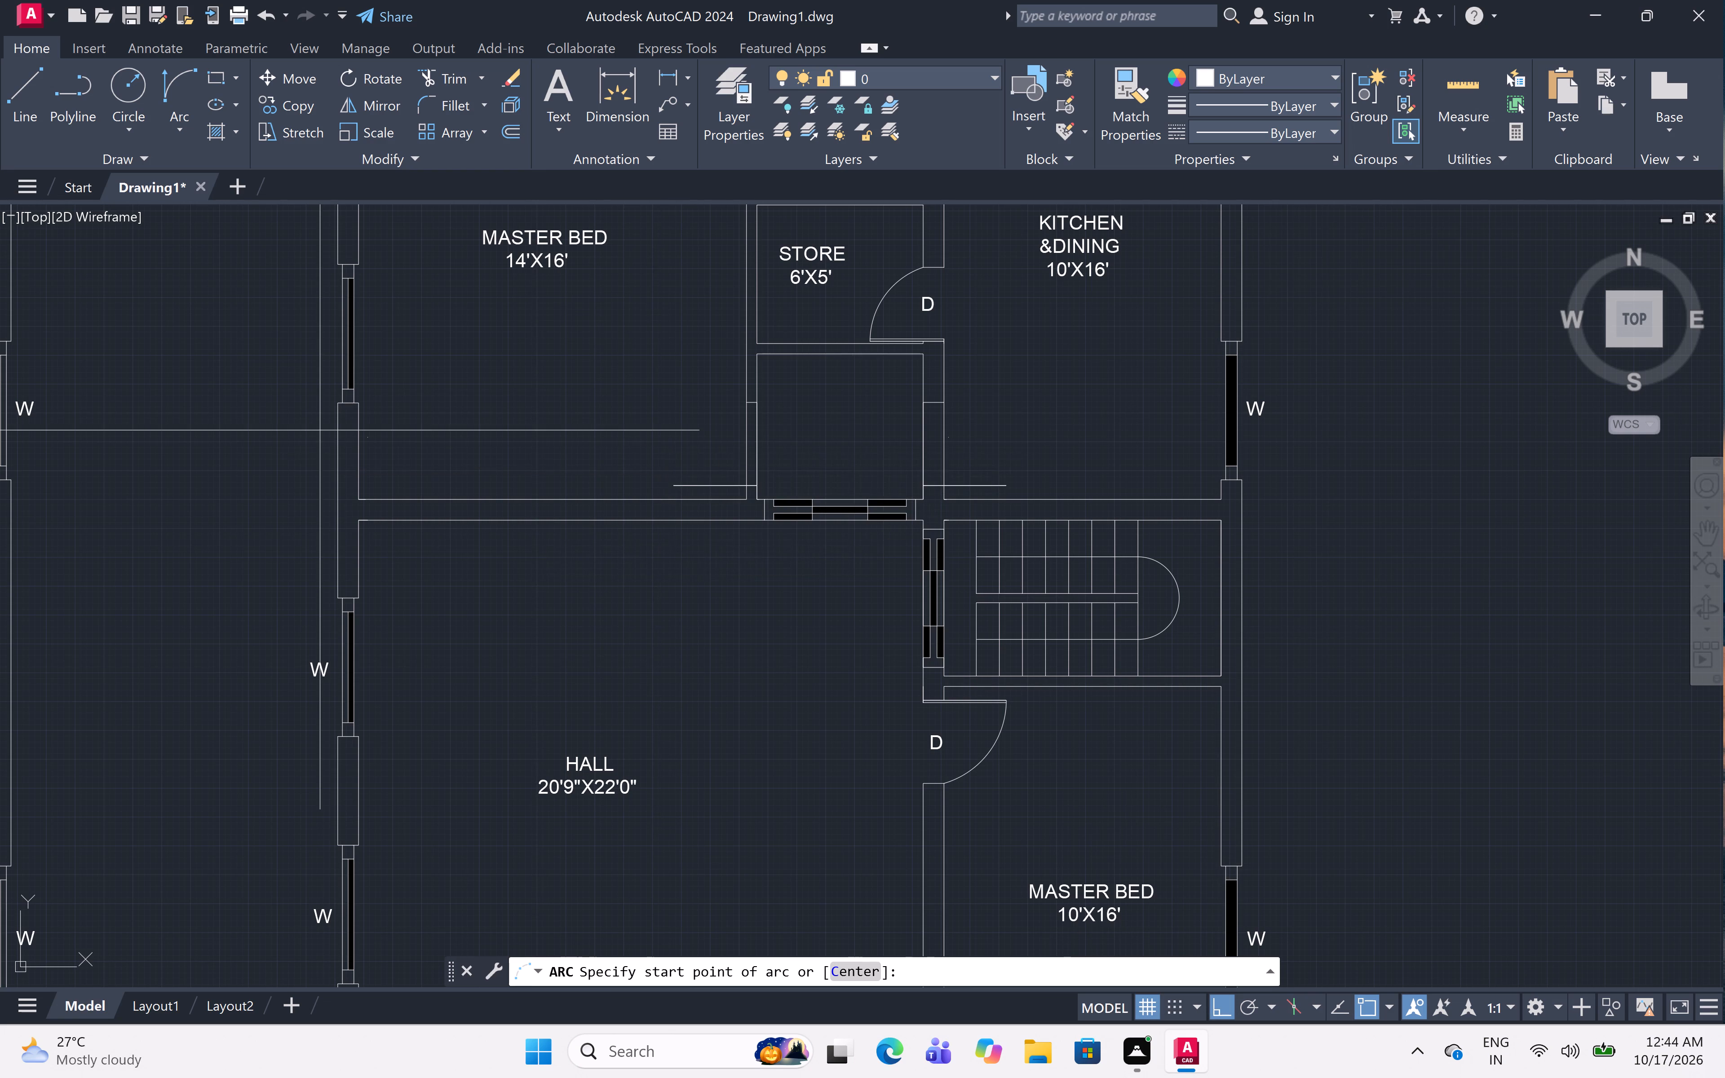
left_click(671, 481)
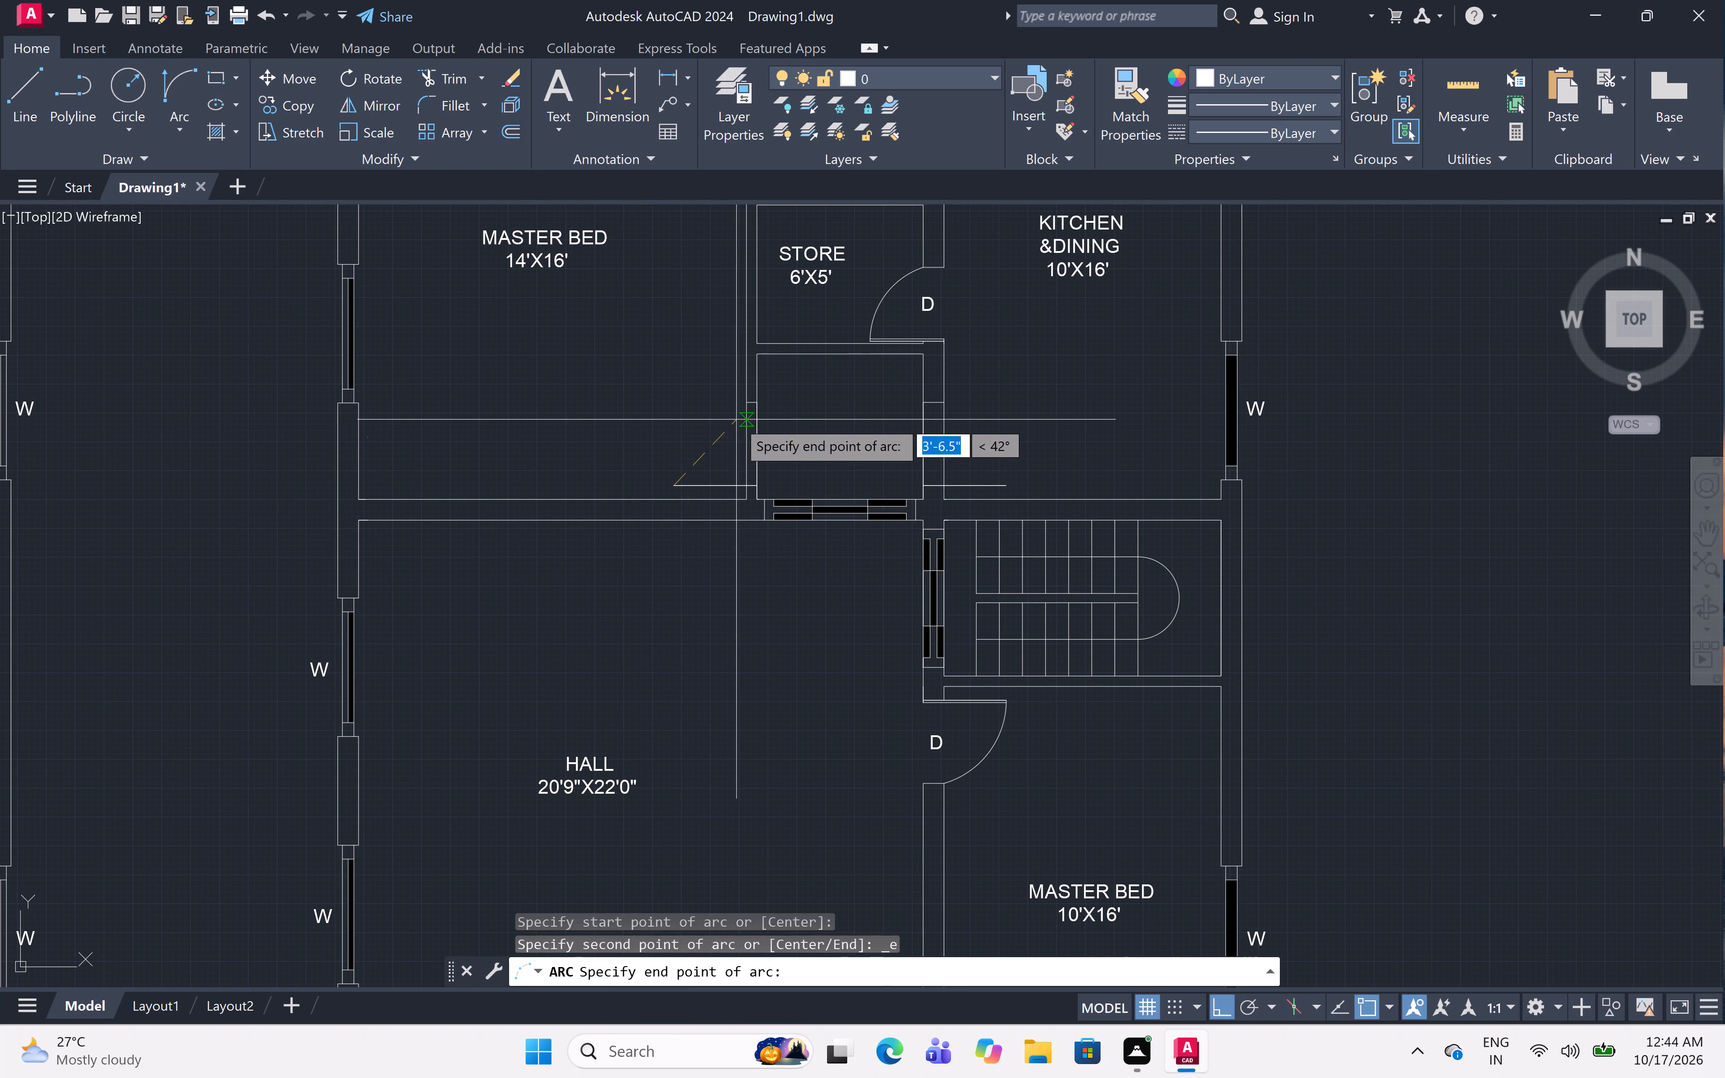
left_click(740, 404)
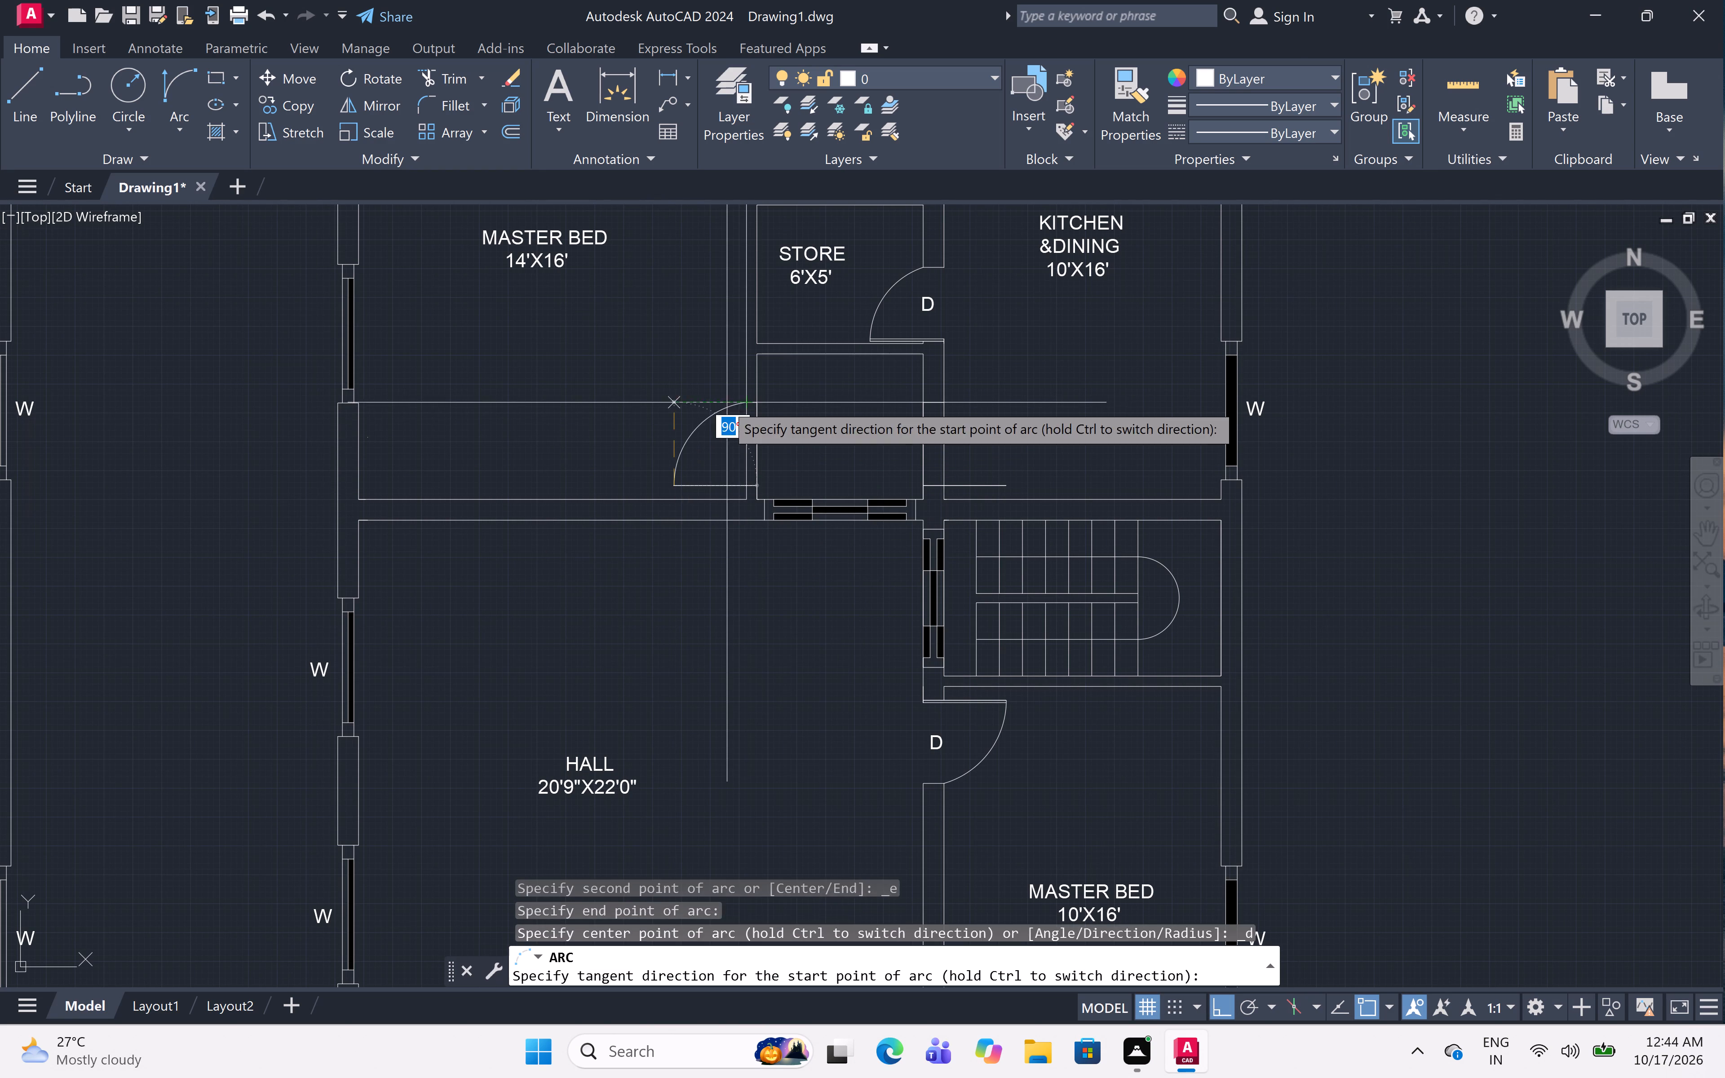
left_click(677, 379)
scroll(714, 384, "down", 1)
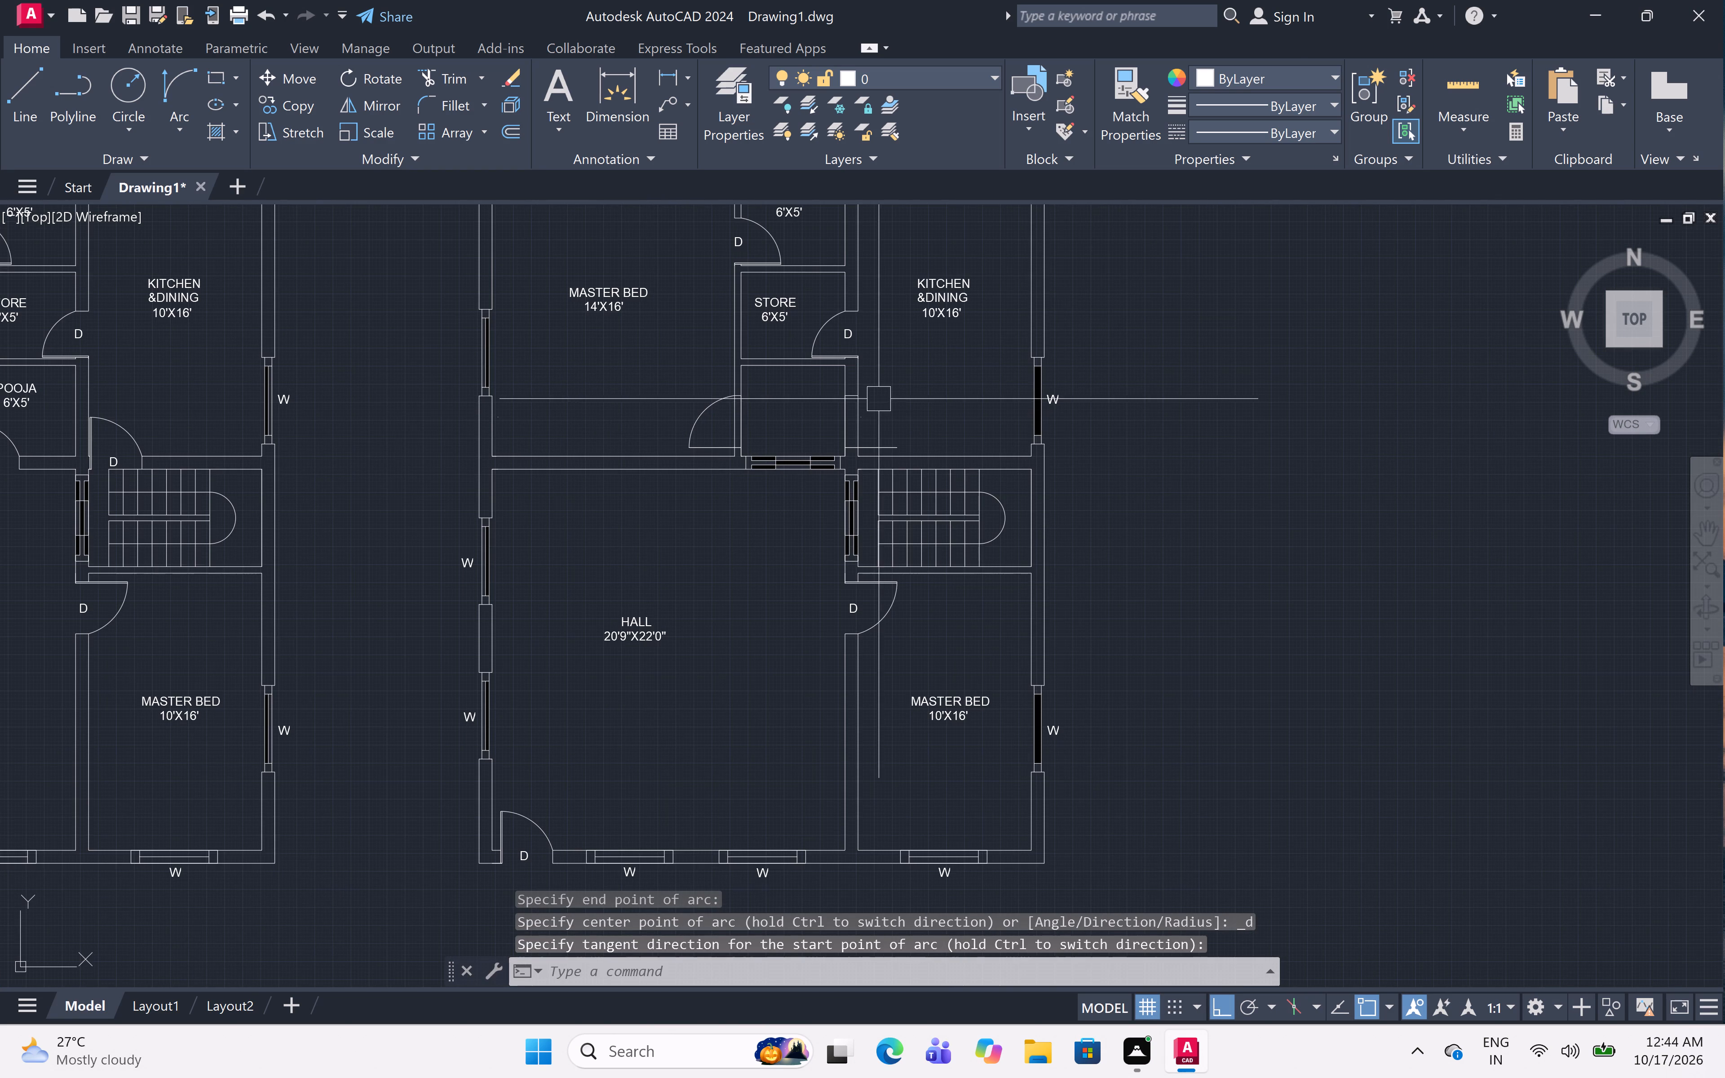
scroll(873, 410, "up", 3)
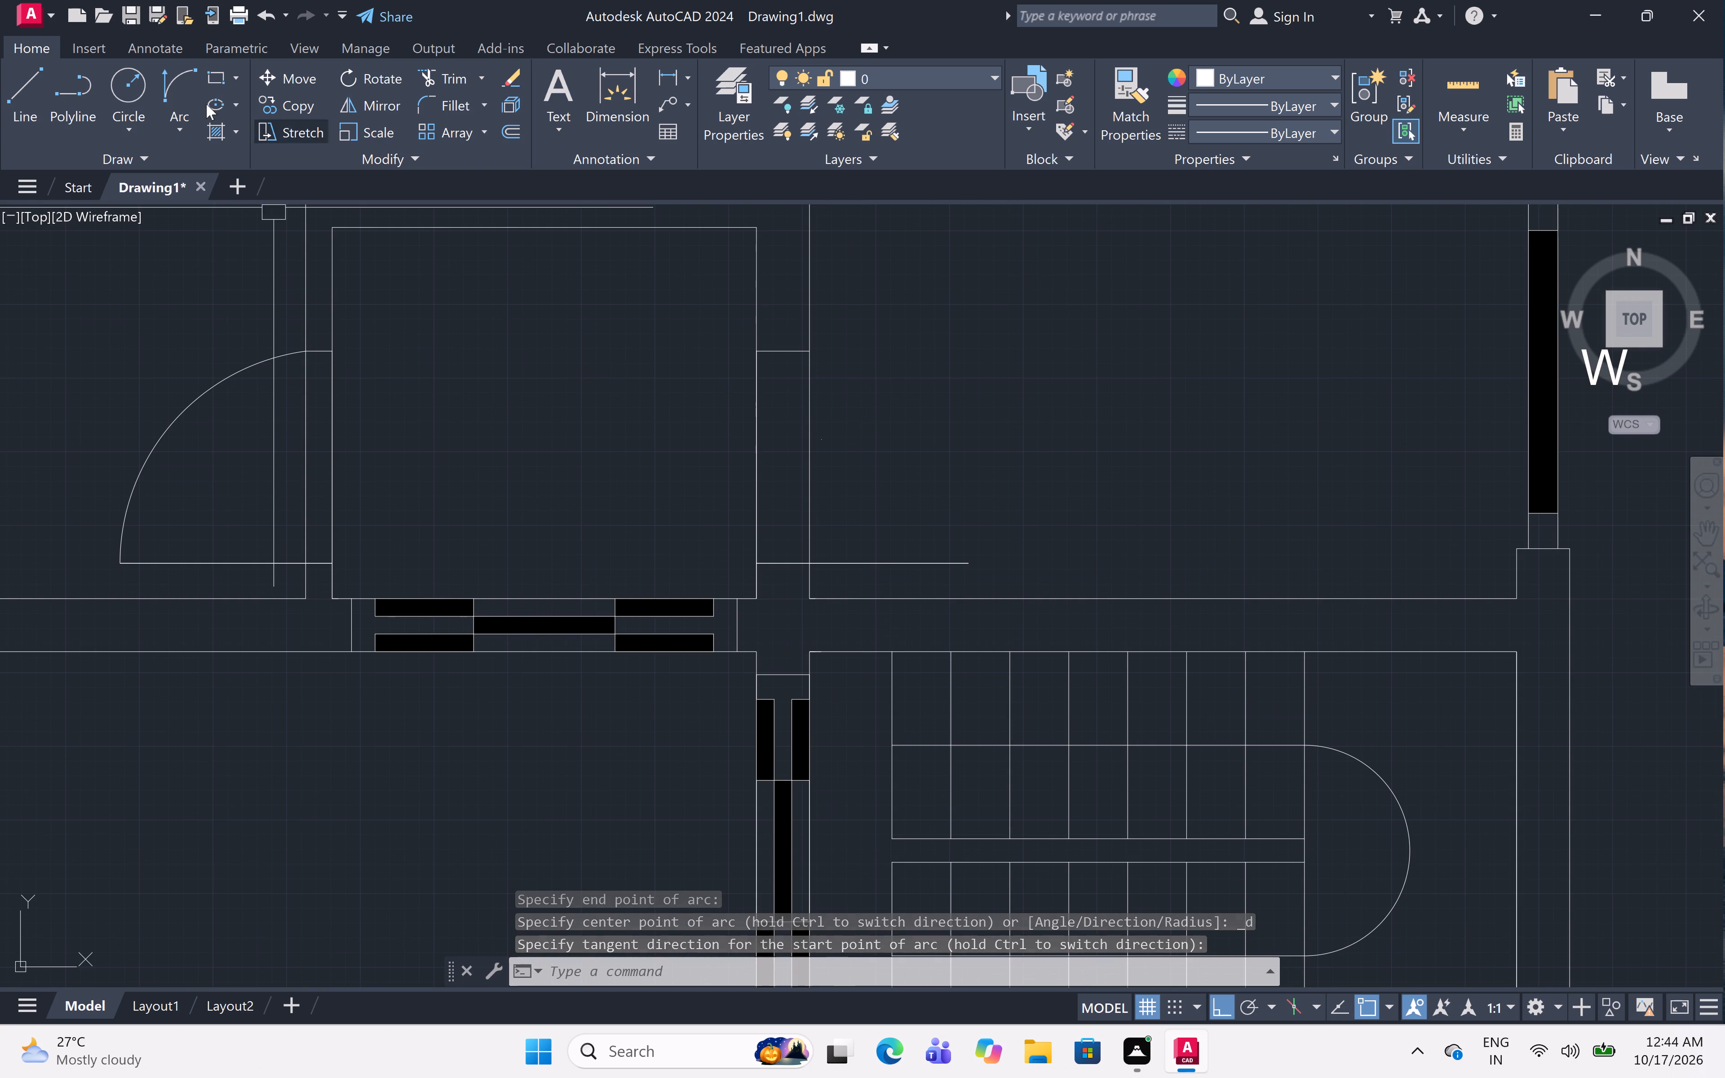
Draw the kitchen-side door swing as a start, end, direction arc from the leaf's free end to the opening's upper jamb, with vertical start tangent.
left_click(178, 84)
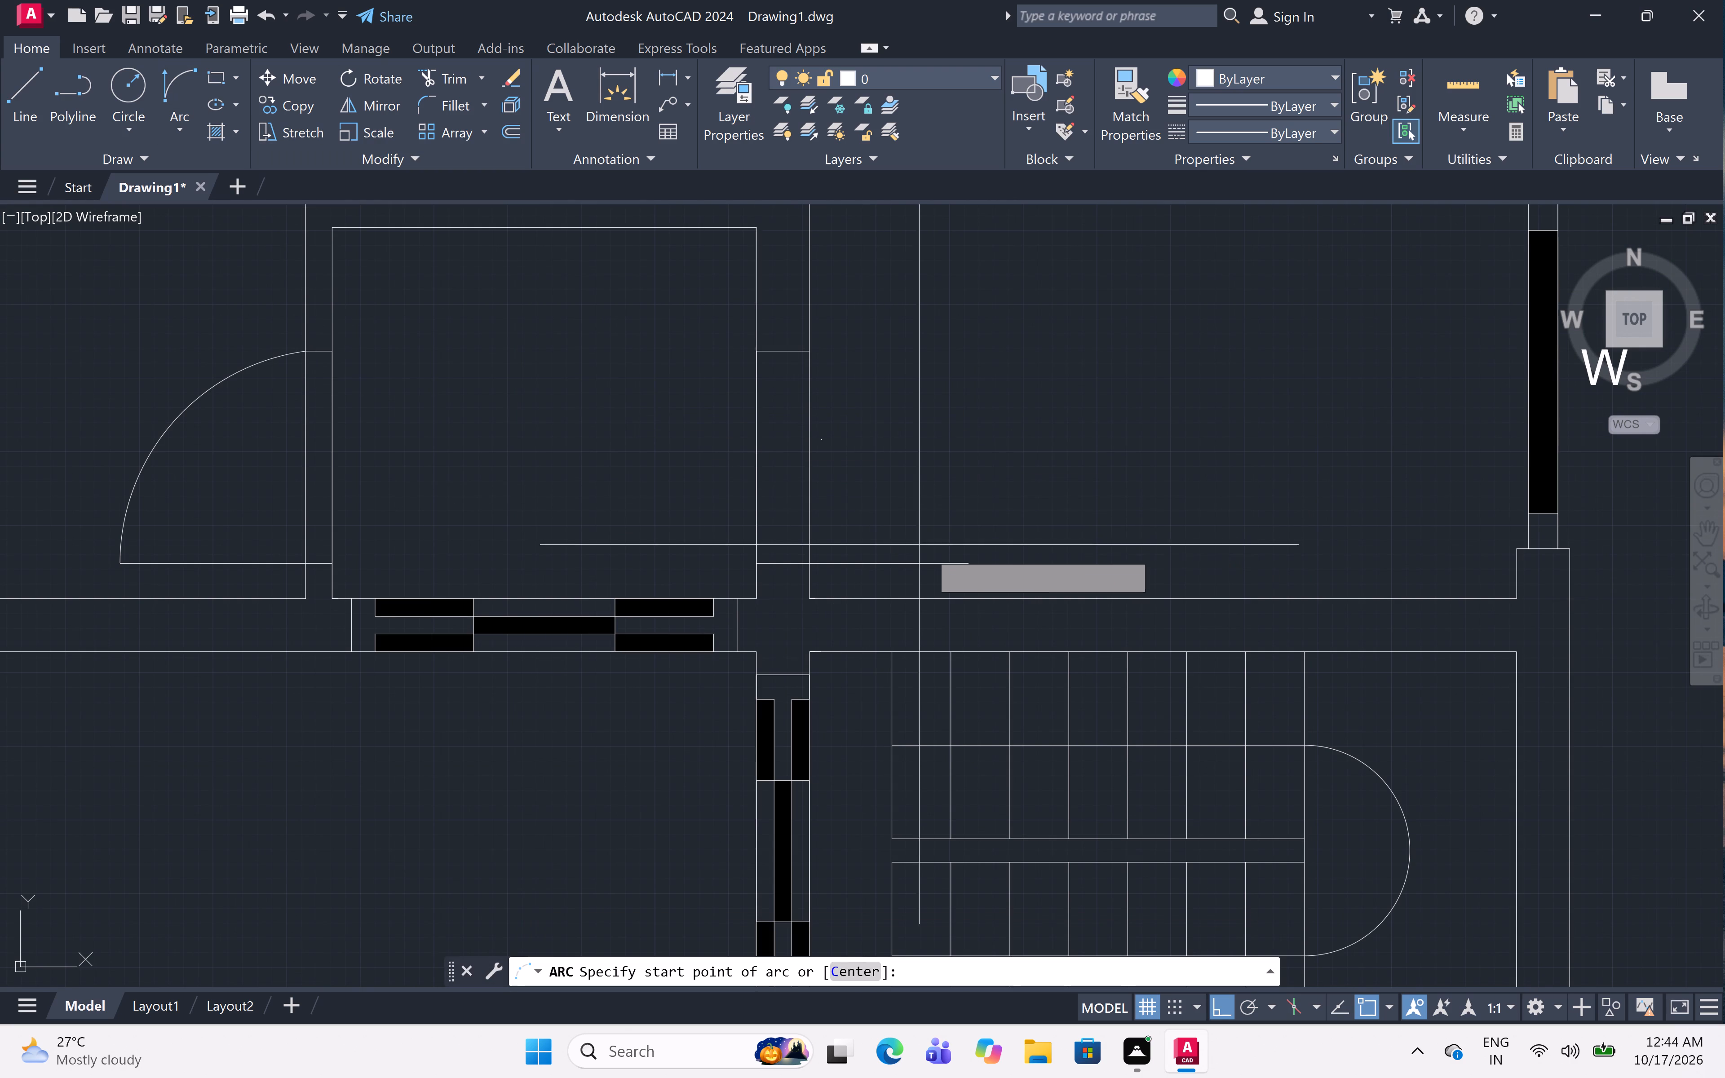
left_click(967, 565)
left_click(817, 349)
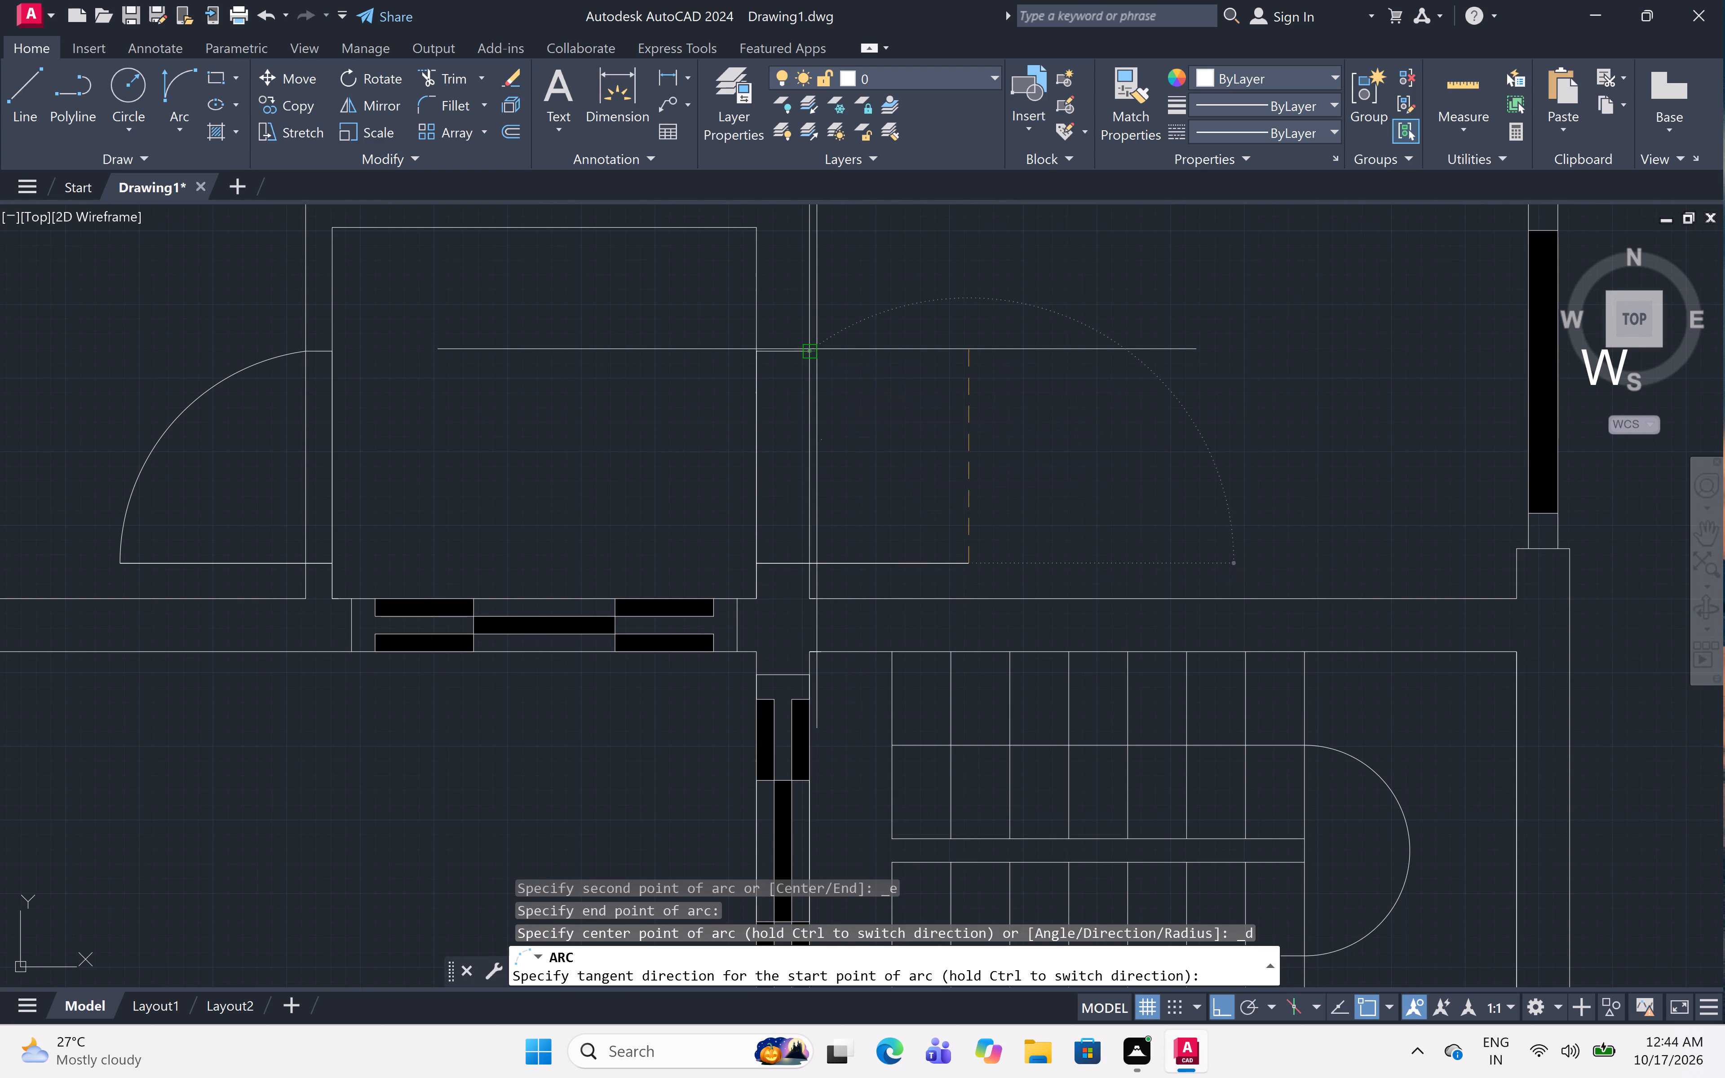
left_click(961, 260)
scroll(1000, 335, "down", 2)
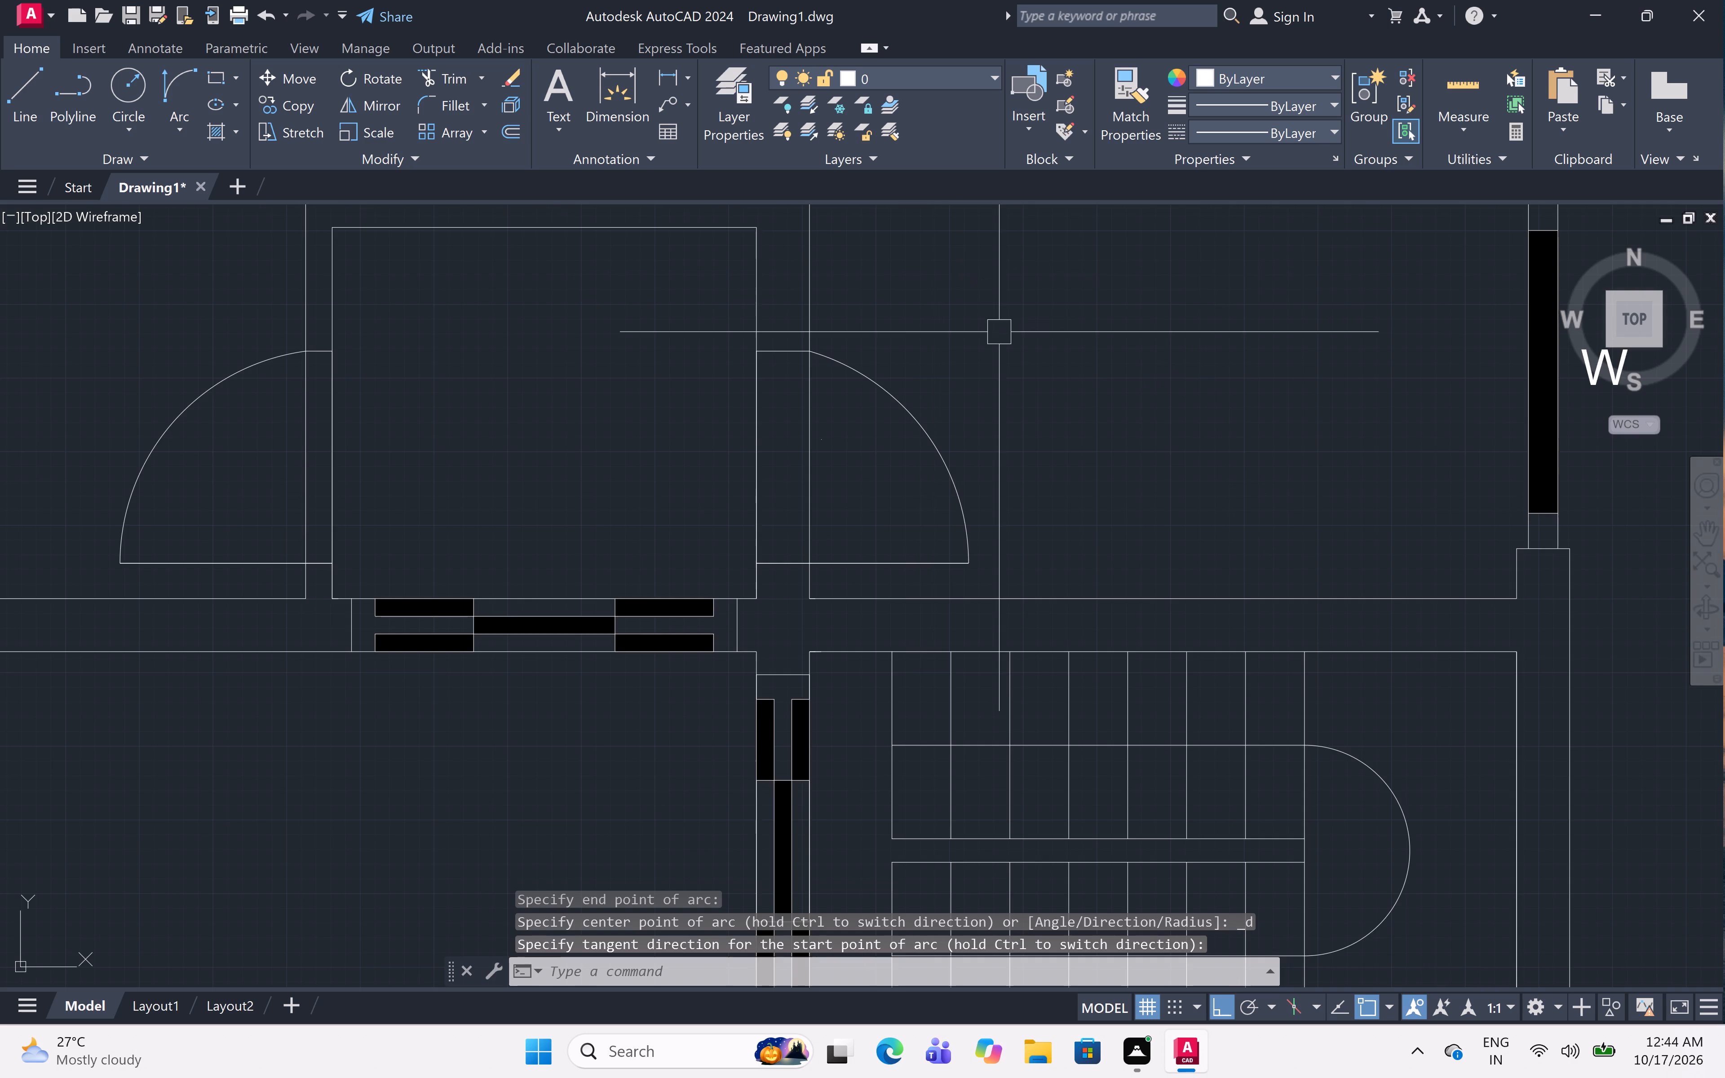
scroll(1000, 335, "down", 2)
scroll(991, 343, "up", 3)
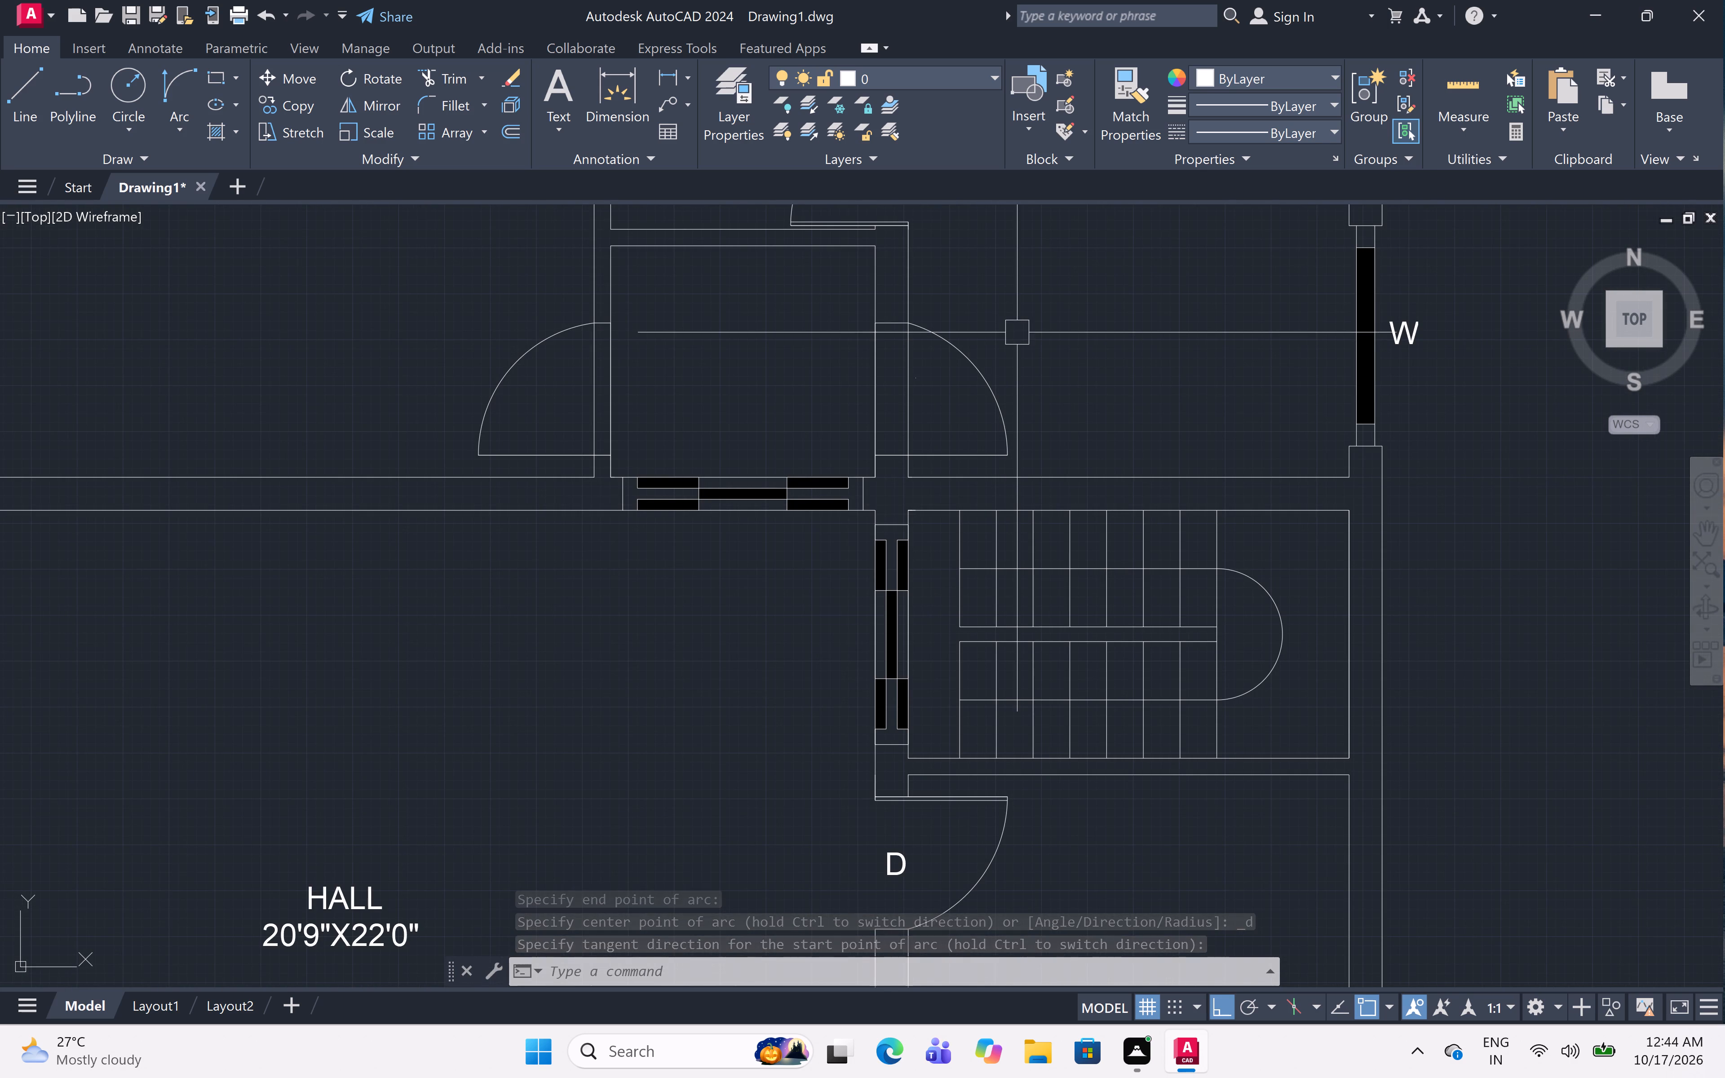
key("Escape")
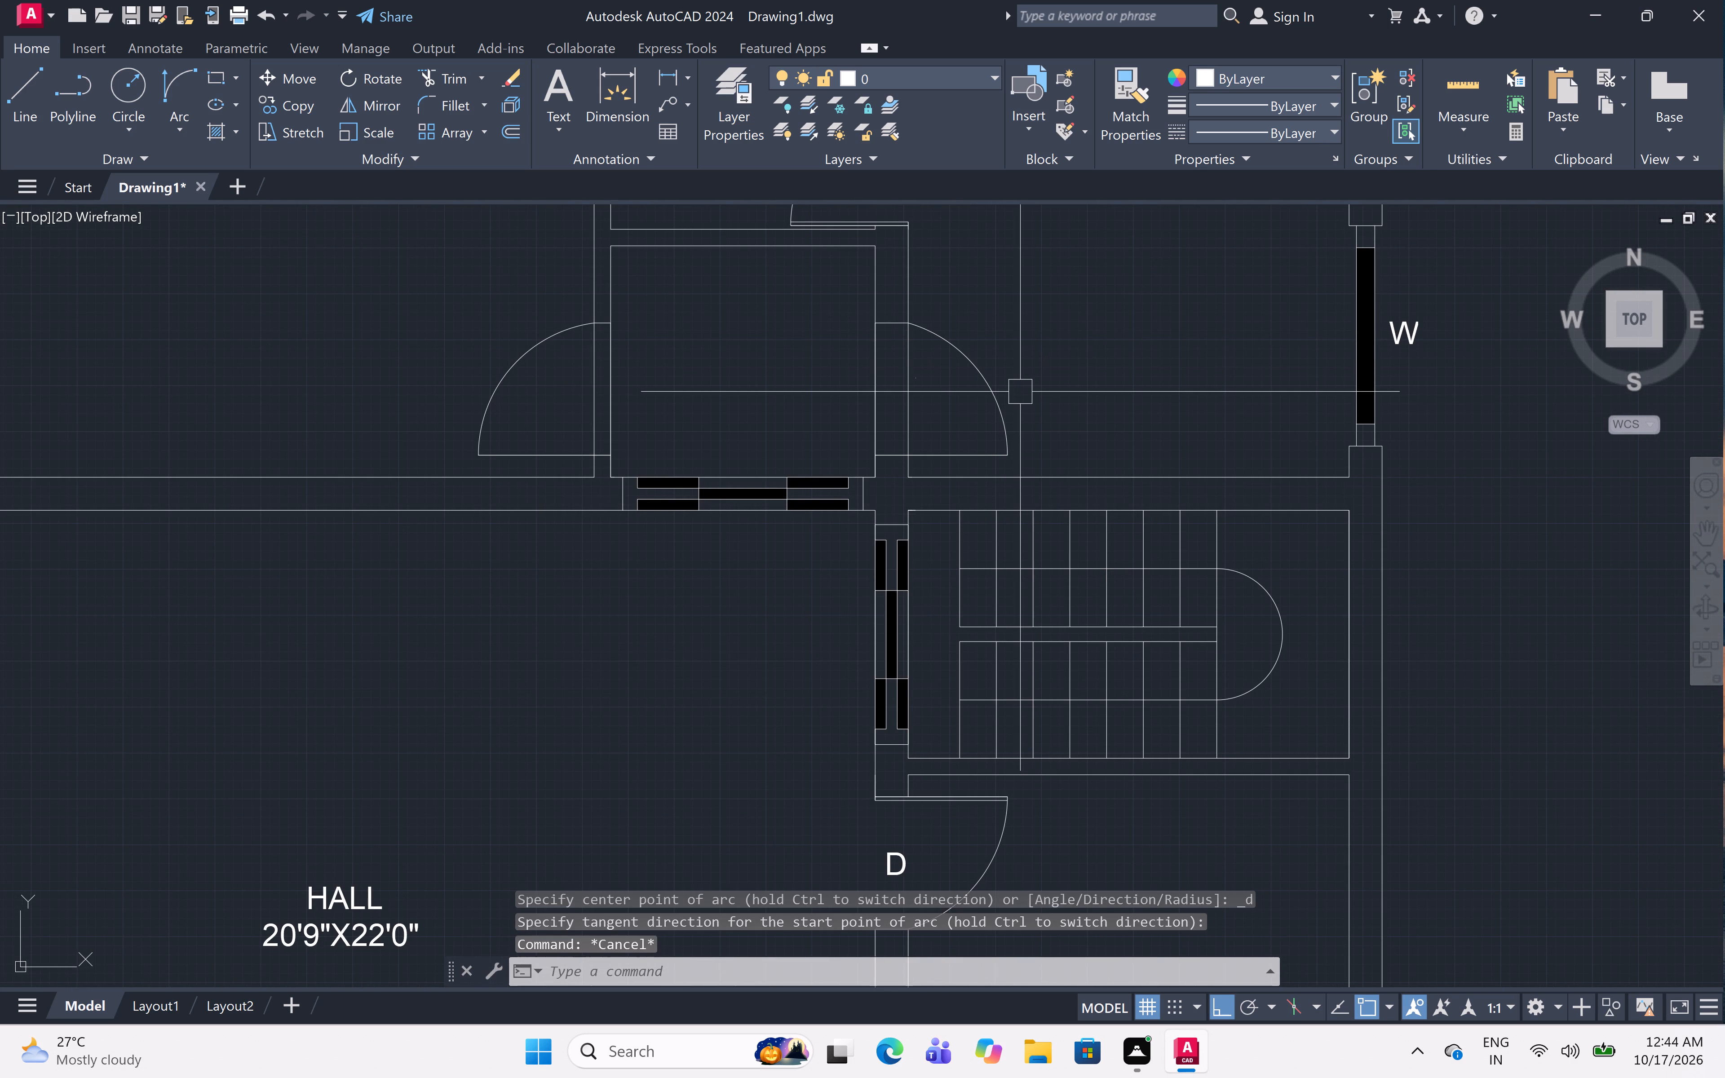
Offset the leaf lines of the kitchen-side and MASTER BED-side doors 1" upward into their openings to give the leaves thickness.
key("o")
type("FF")
key("space")
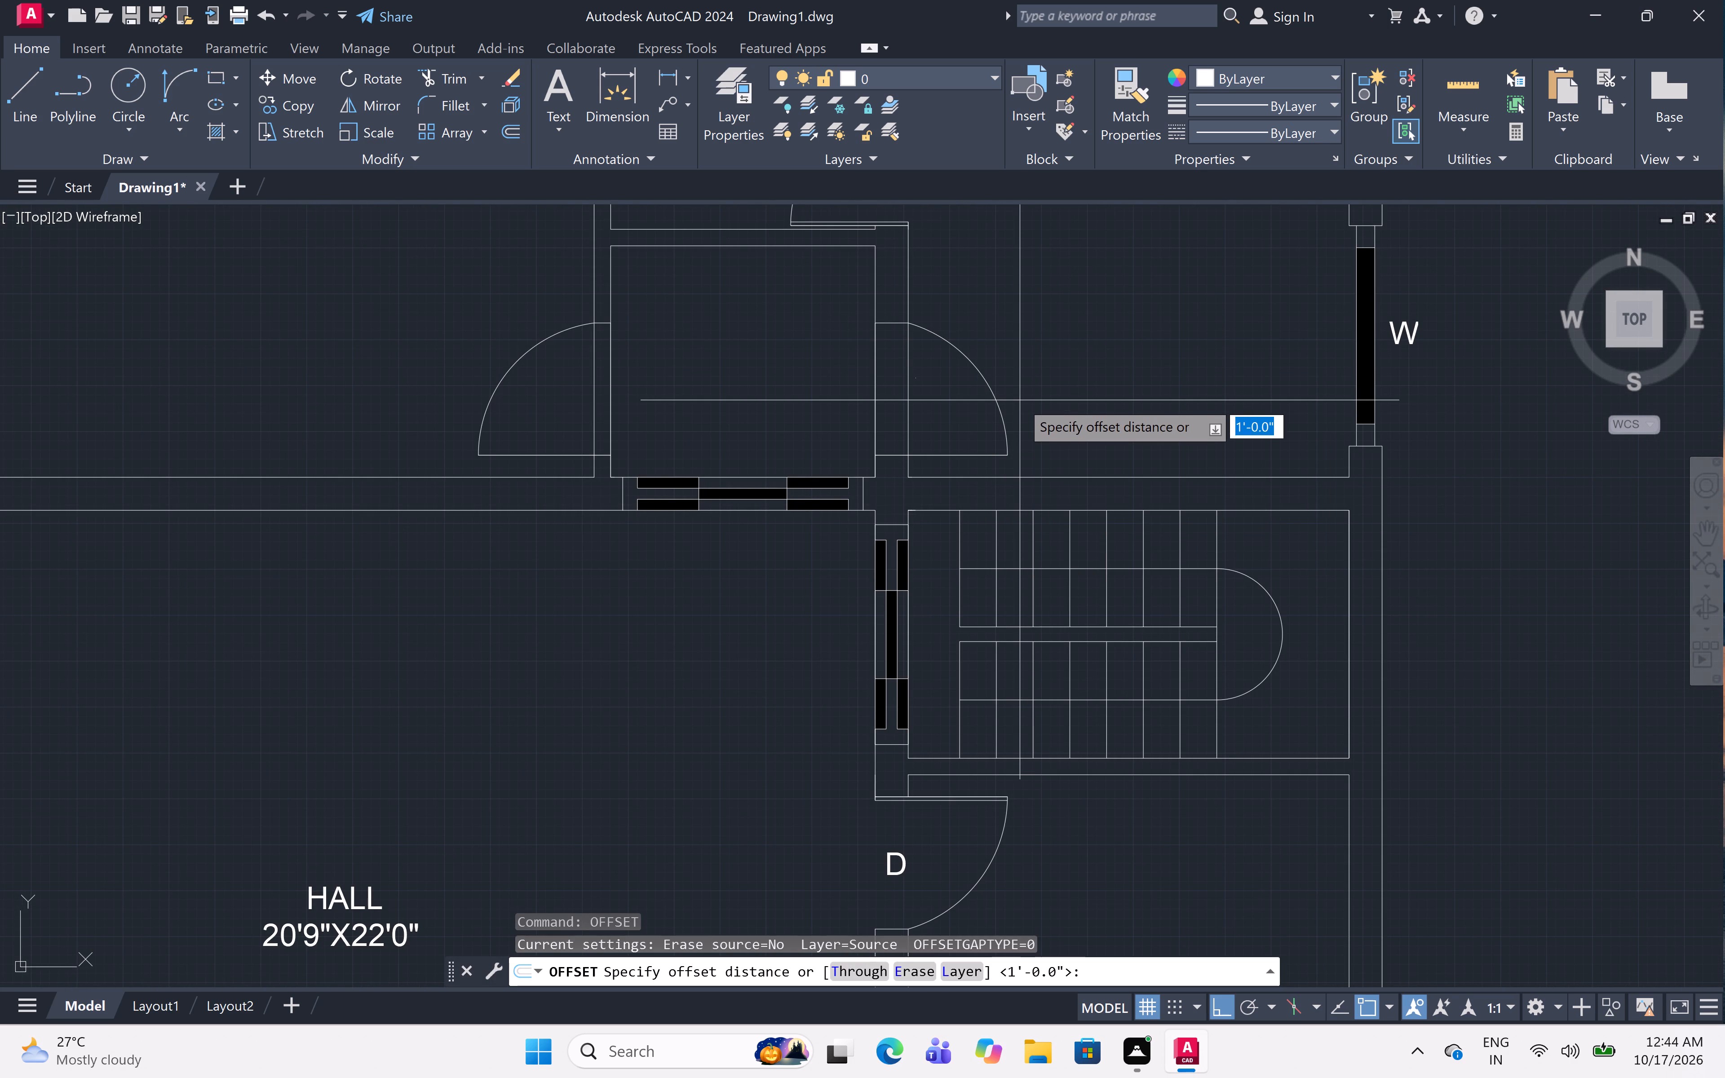
key("1")
type("\"")
key("space")
left_click(926, 458)
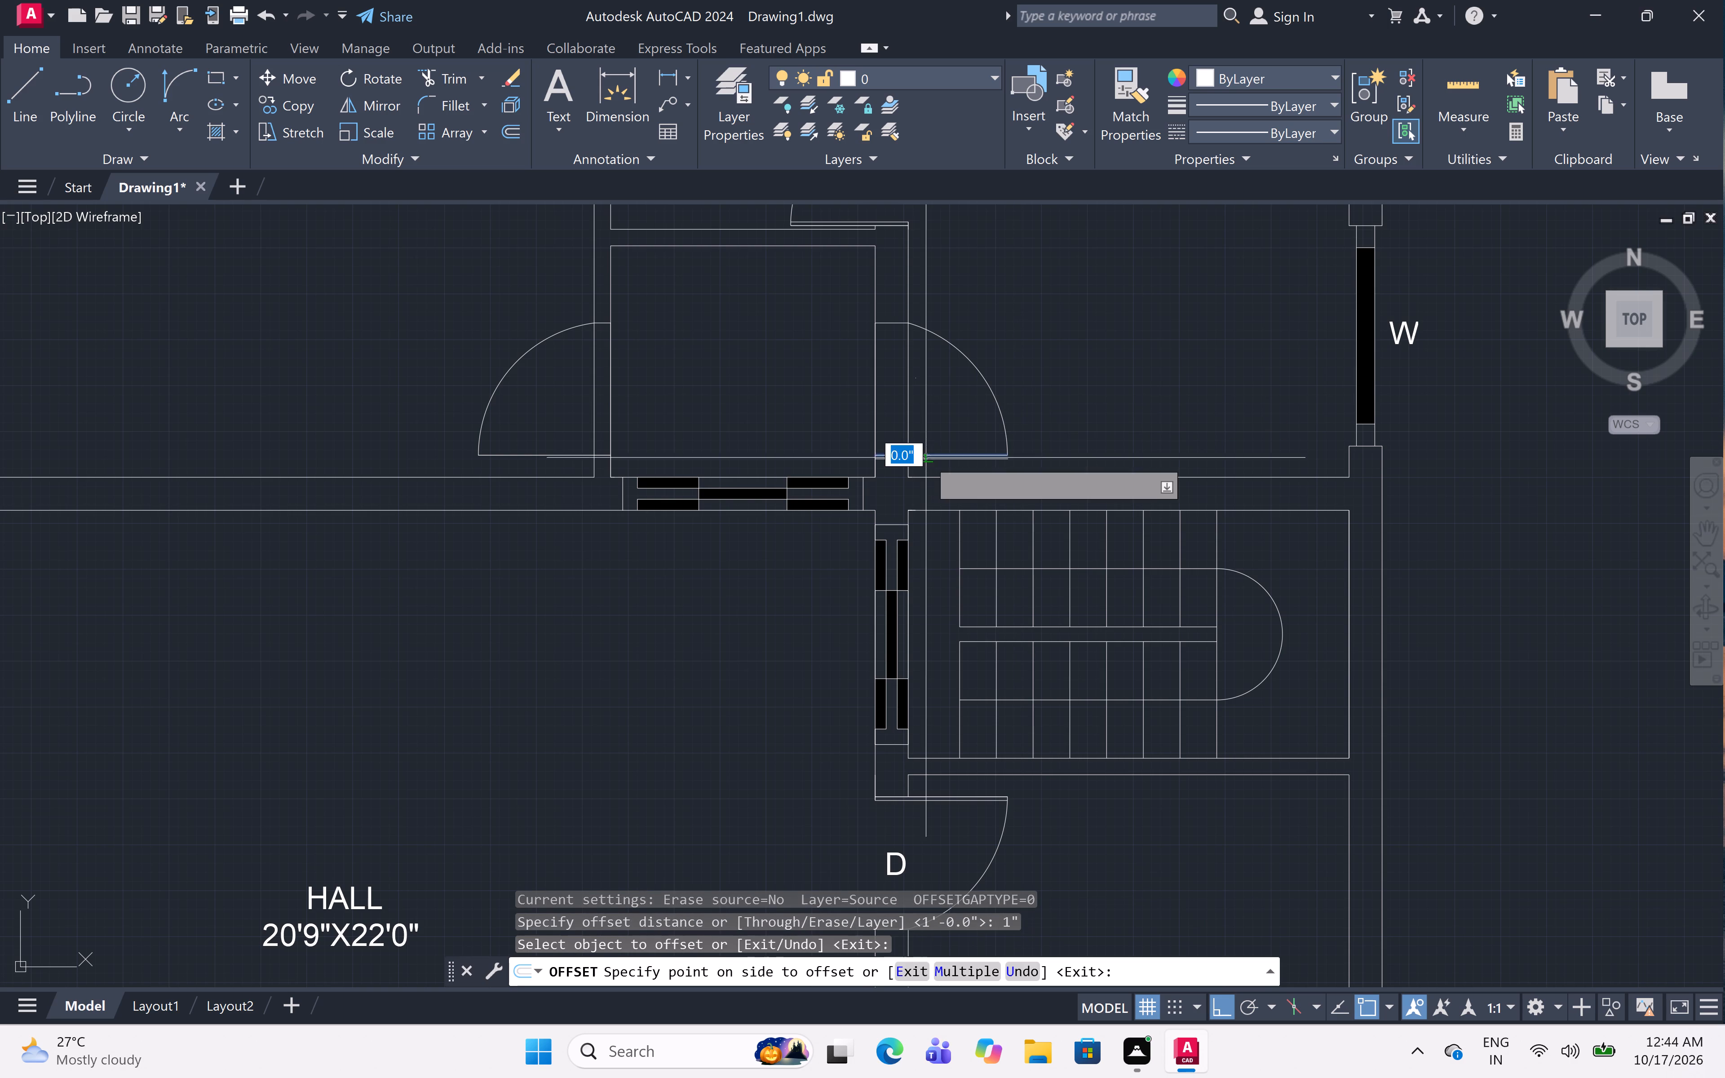
left_click(941, 396)
left_click(538, 455)
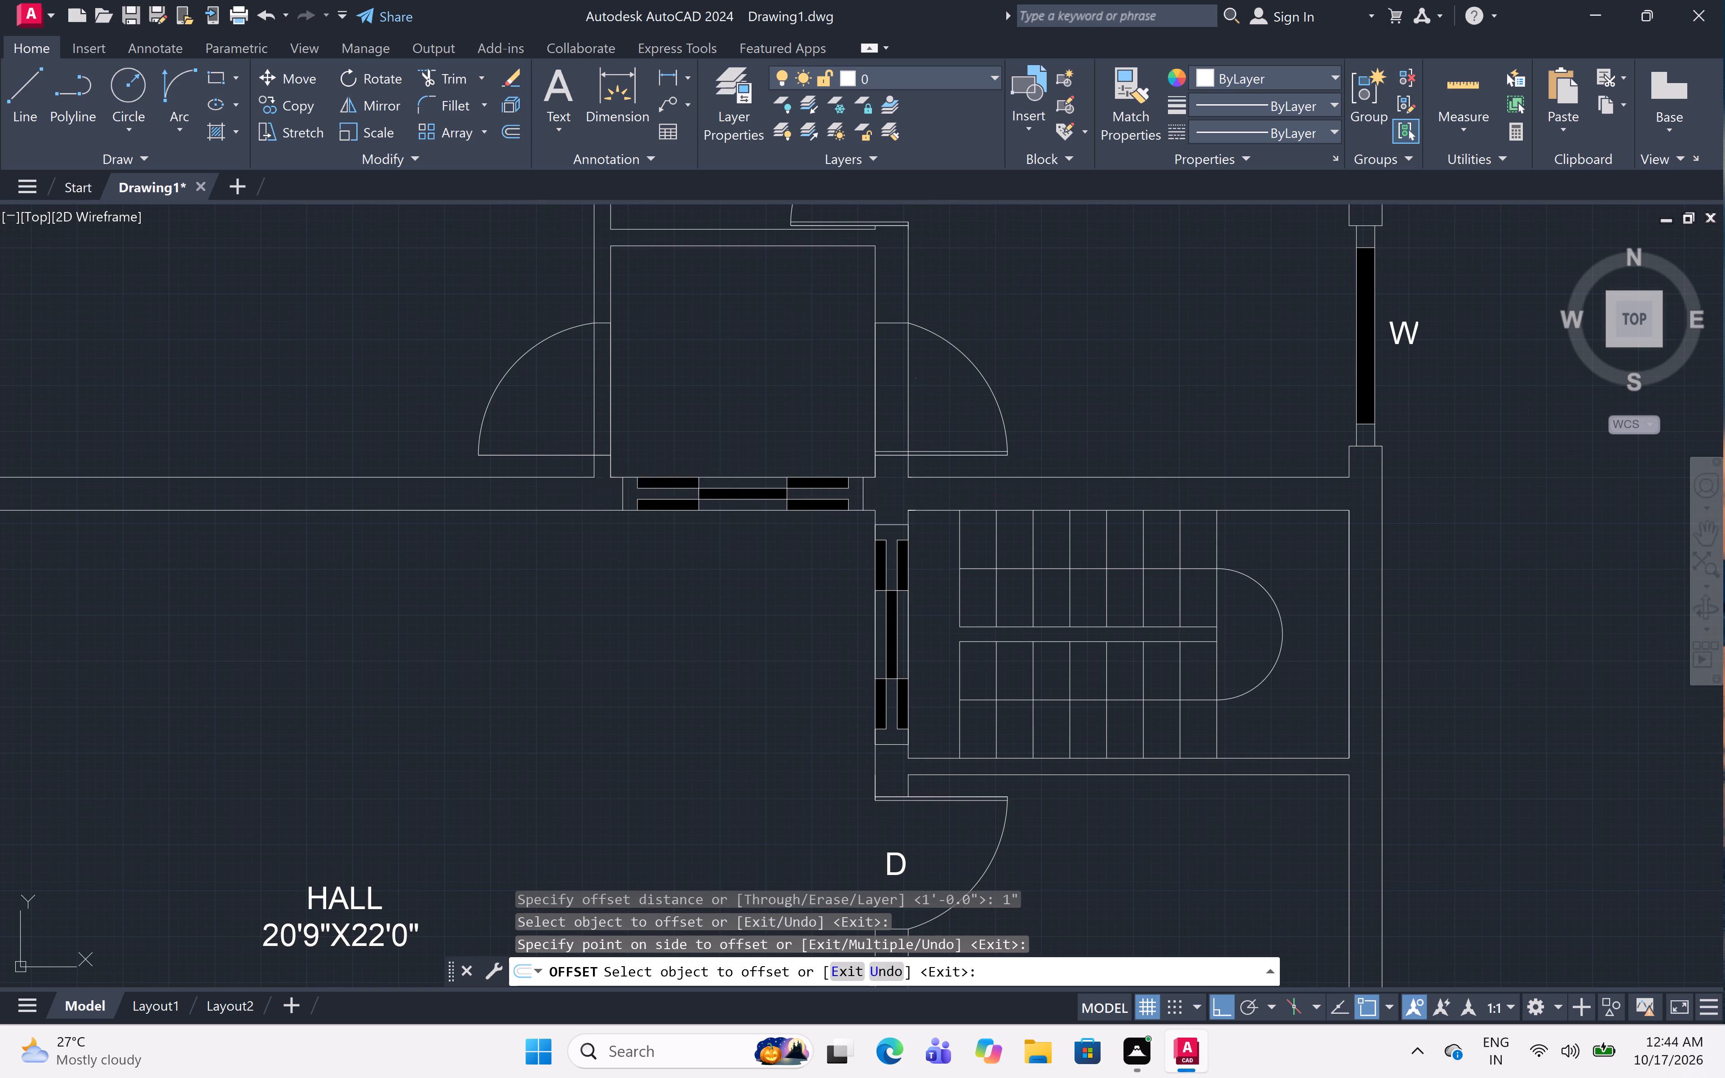
left_click(557, 388)
key("Escape")
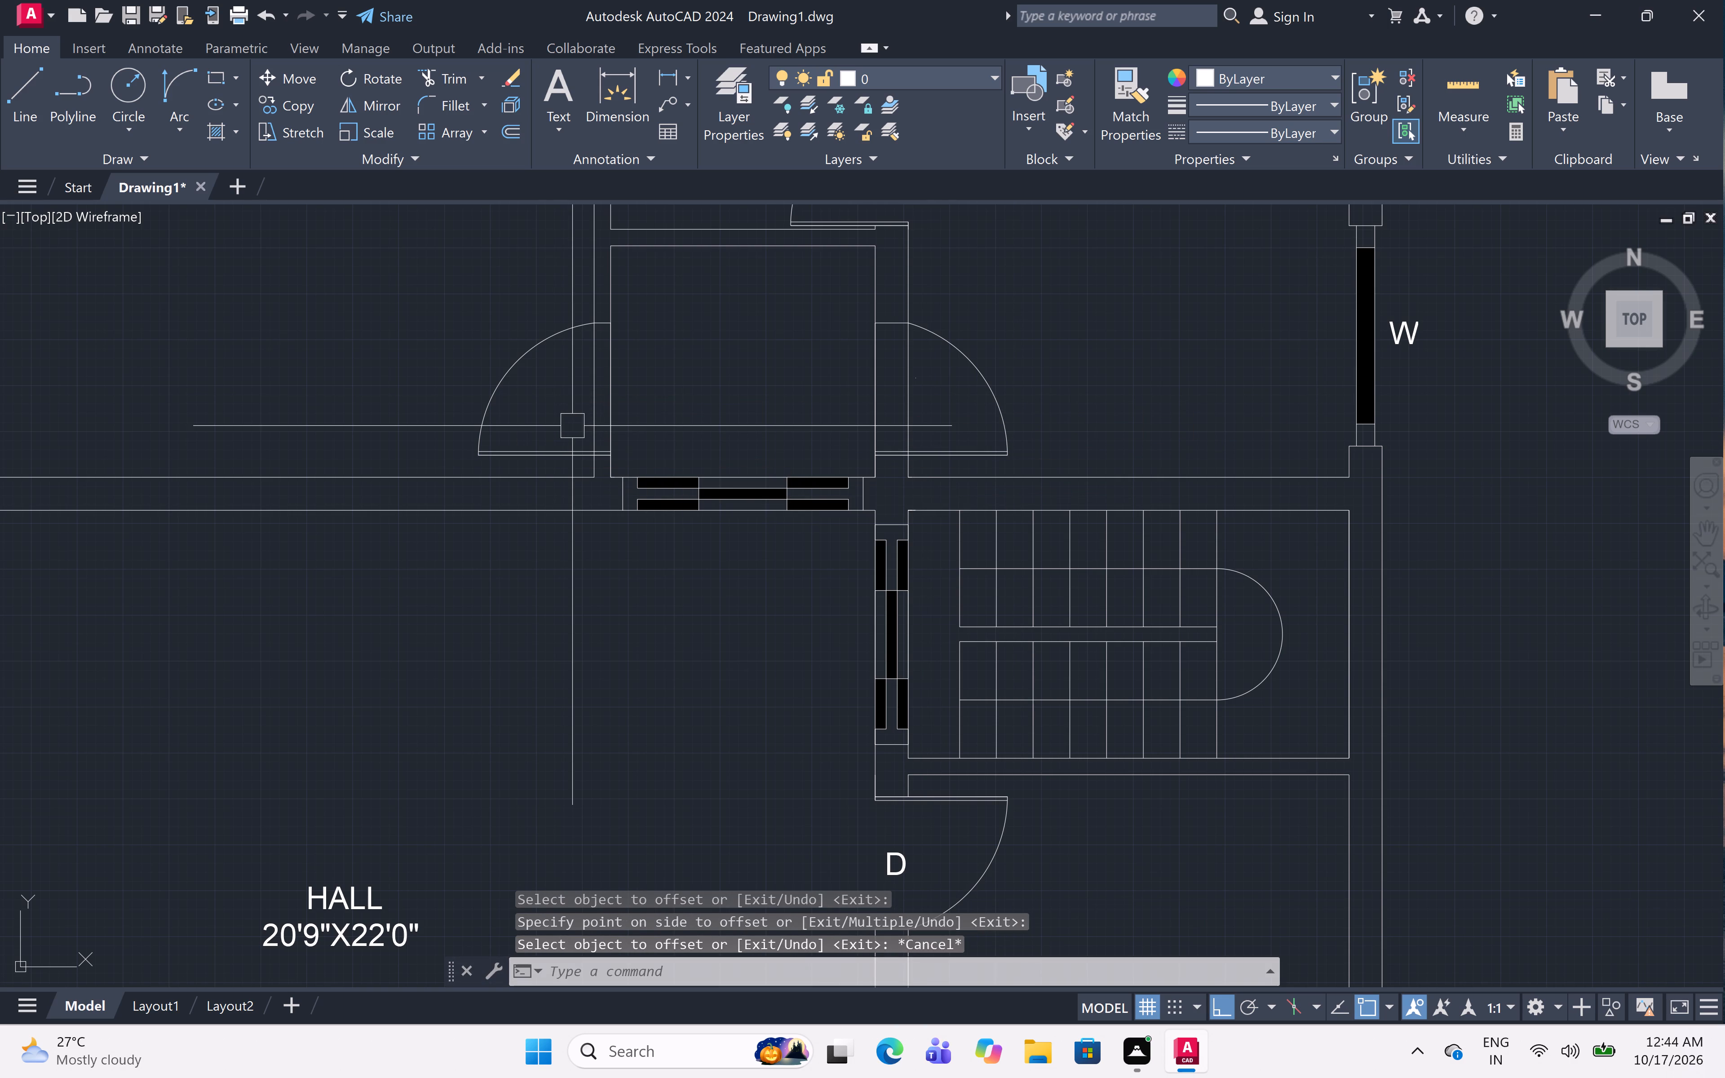
Trim the wall lines crossing the MASTER BED-side and kitchen-side door openings of the unlabelled room.
type("TR")
key("space")
left_click(573, 423)
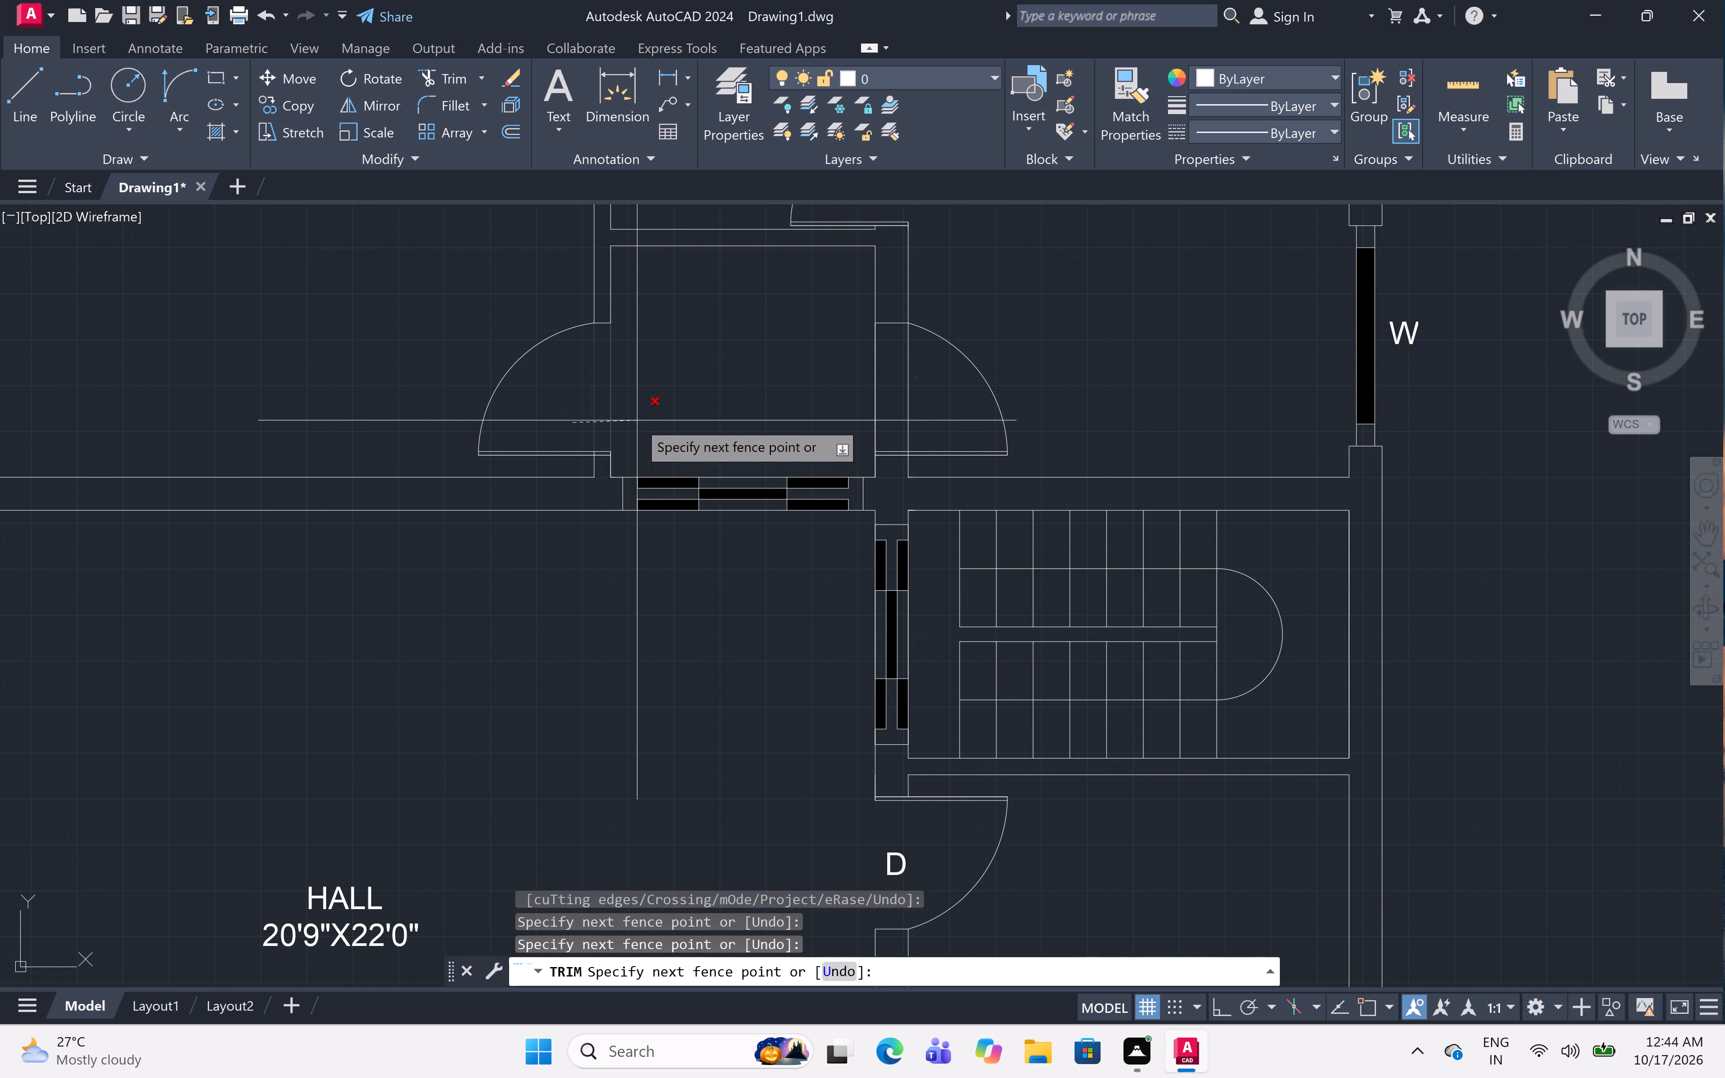
left_click(637, 420)
left_click(928, 403)
left_click(802, 424)
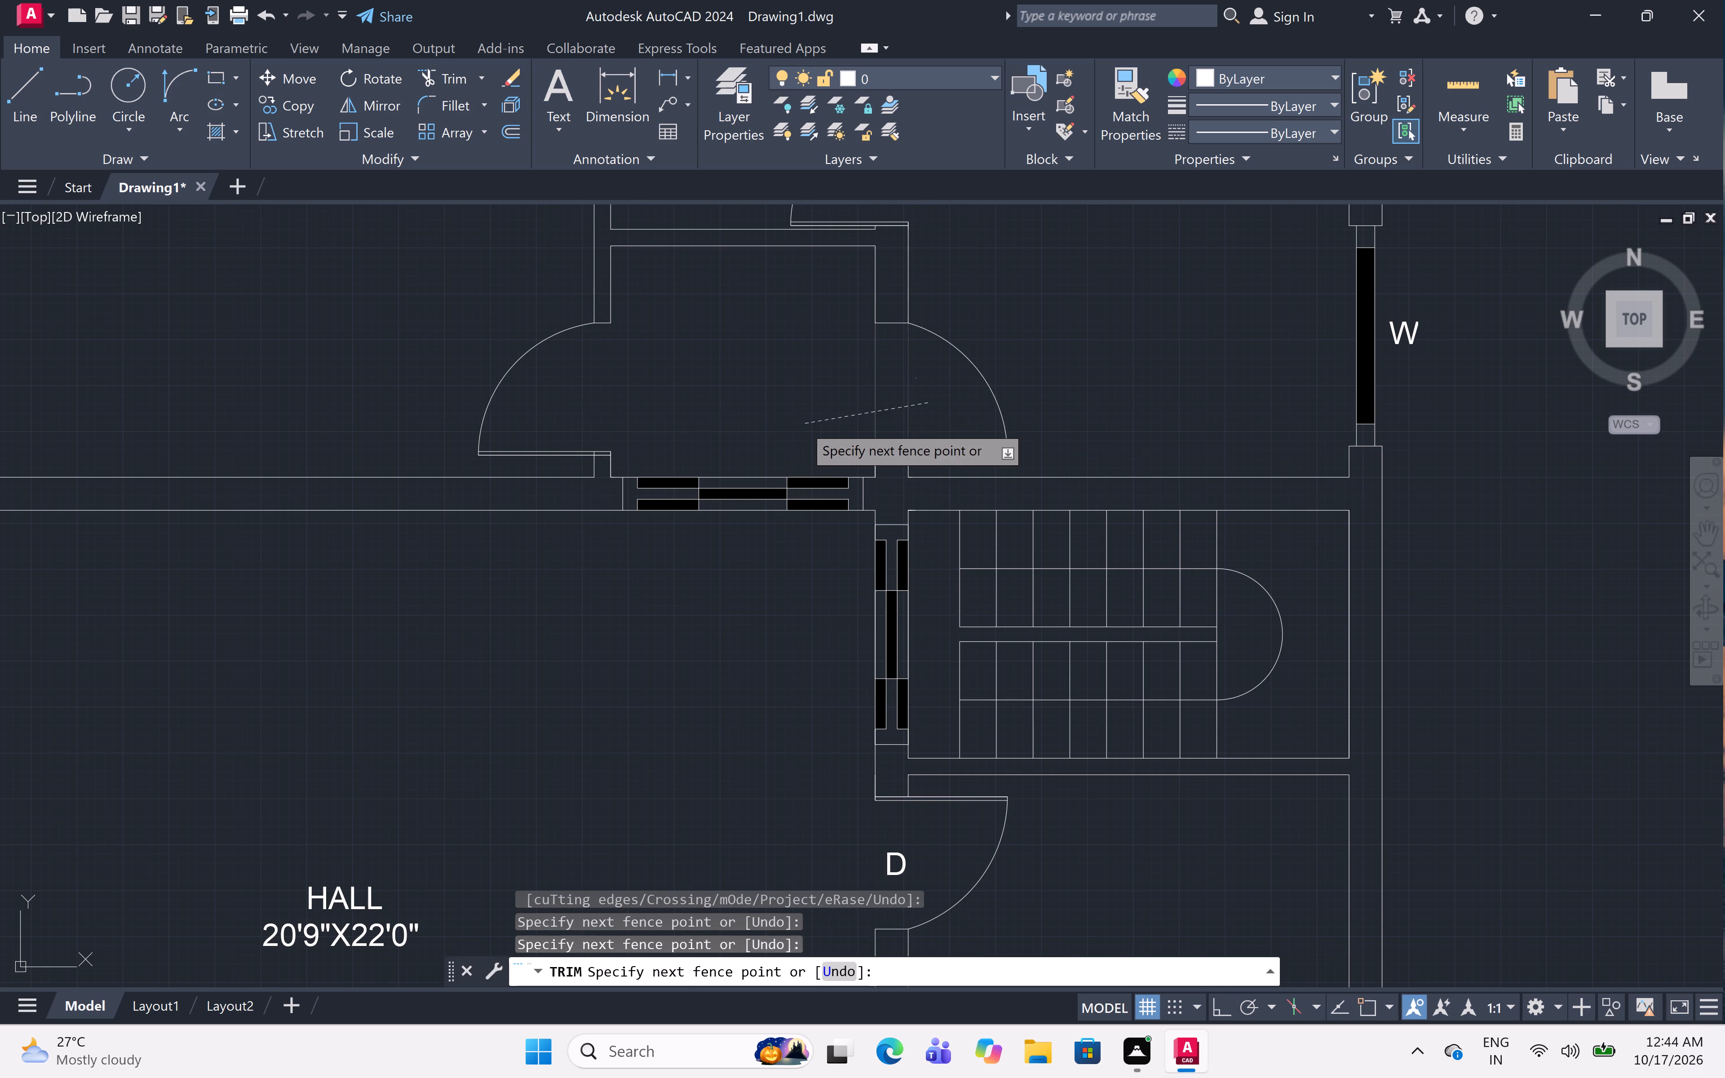
Trim the leftover wall-line pieces between the doubled leaf lines of the MASTER BED-side and kitchen-side doors.
scroll(856, 387, "down", 3)
scroll(781, 402, "up", 3)
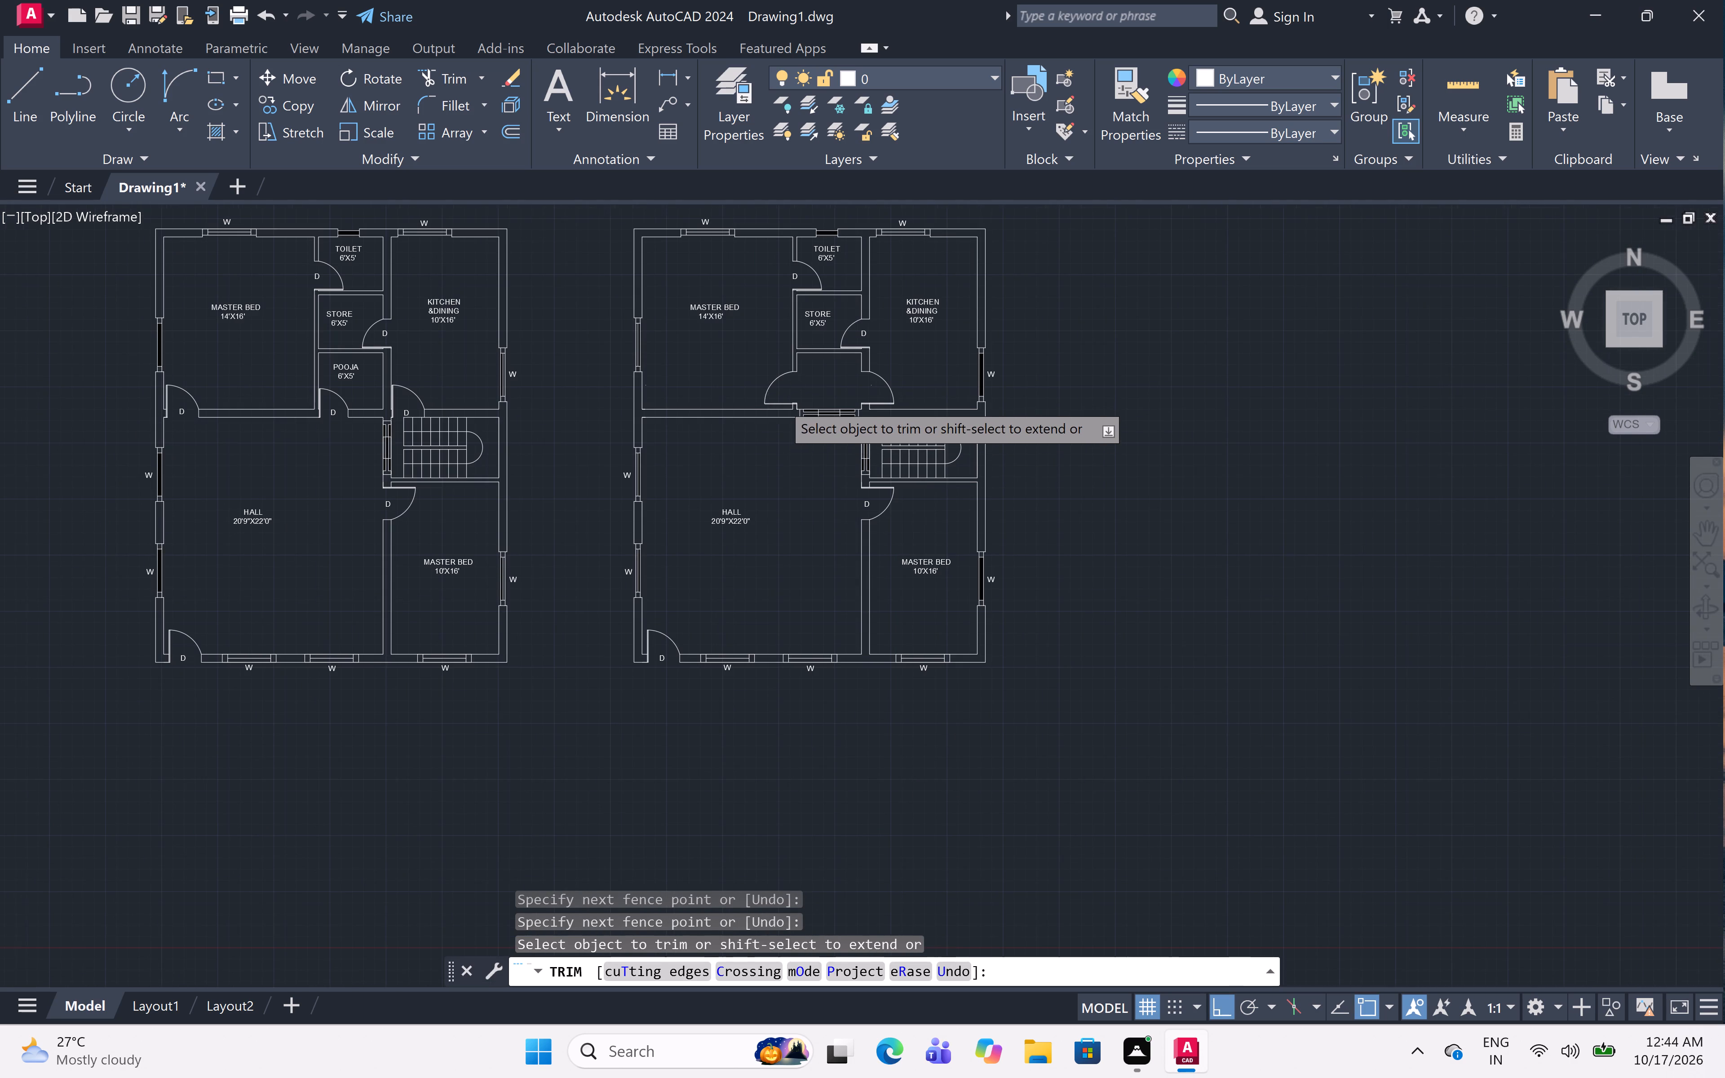
scroll(781, 402, "up", 2)
scroll(849, 415, "up", 5)
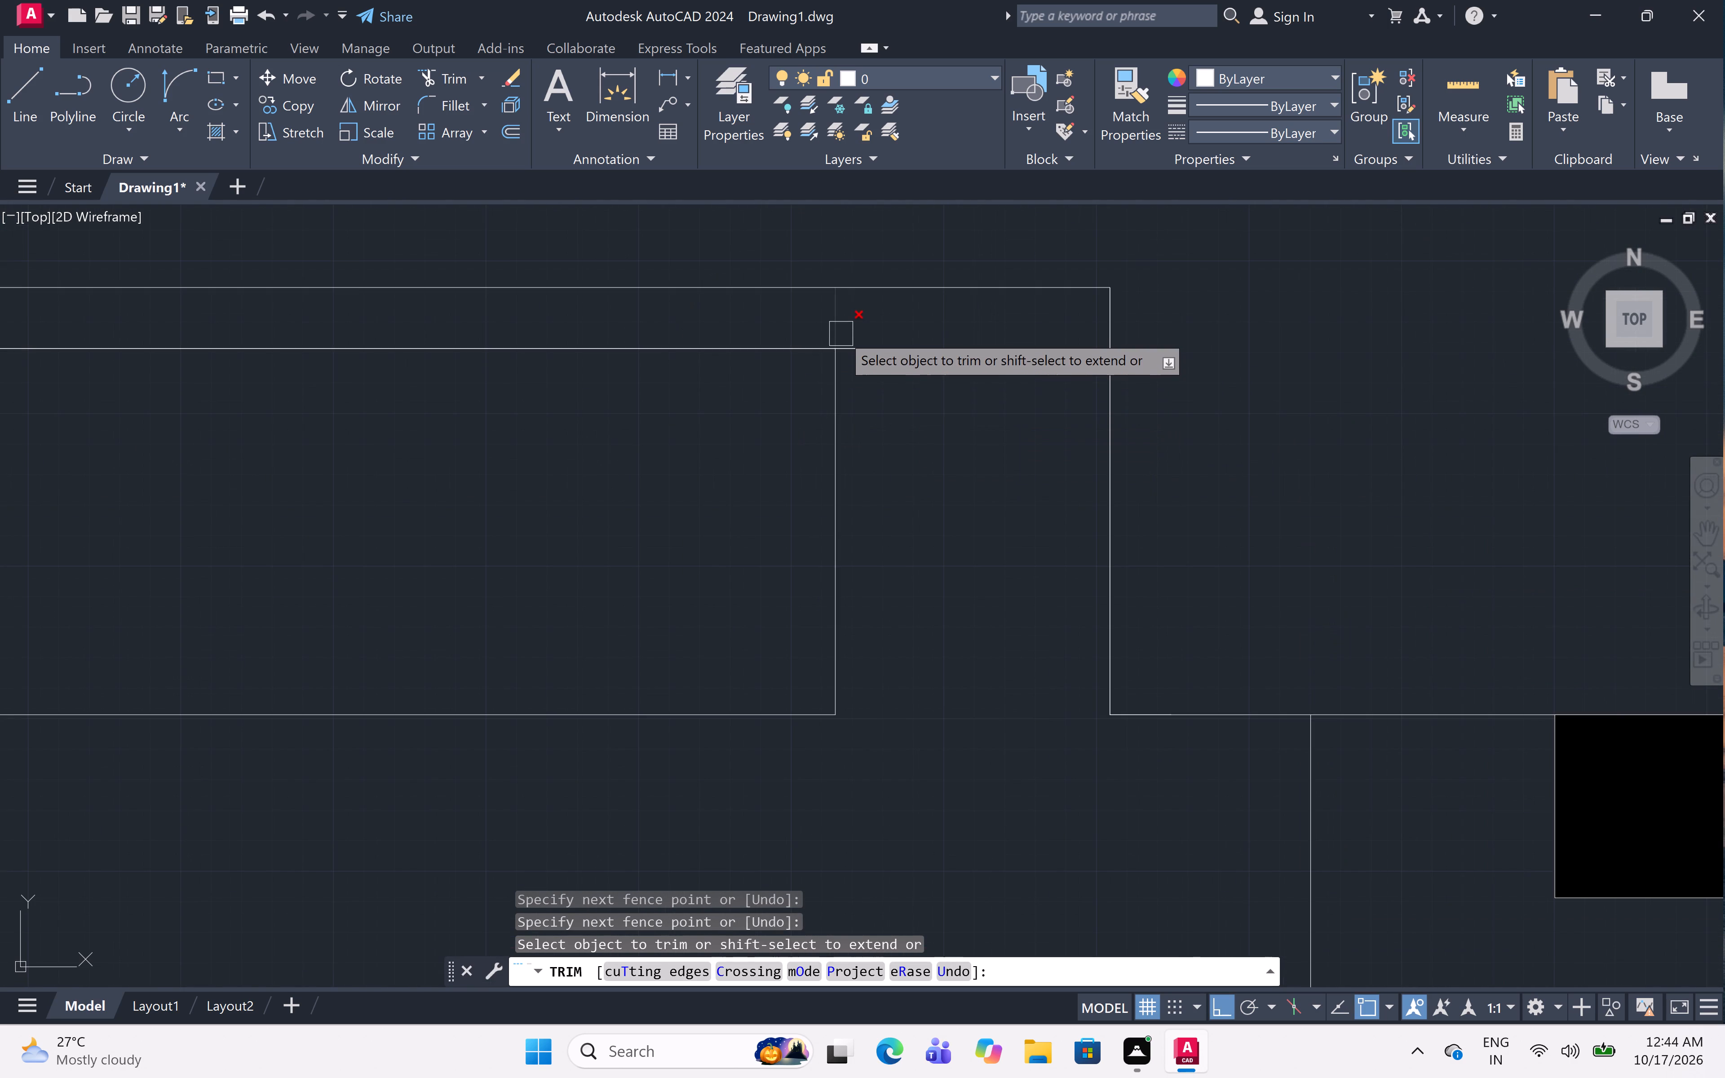
left_click(841, 330)
scroll(913, 499, "down", 5)
scroll(982, 440, "down", 2)
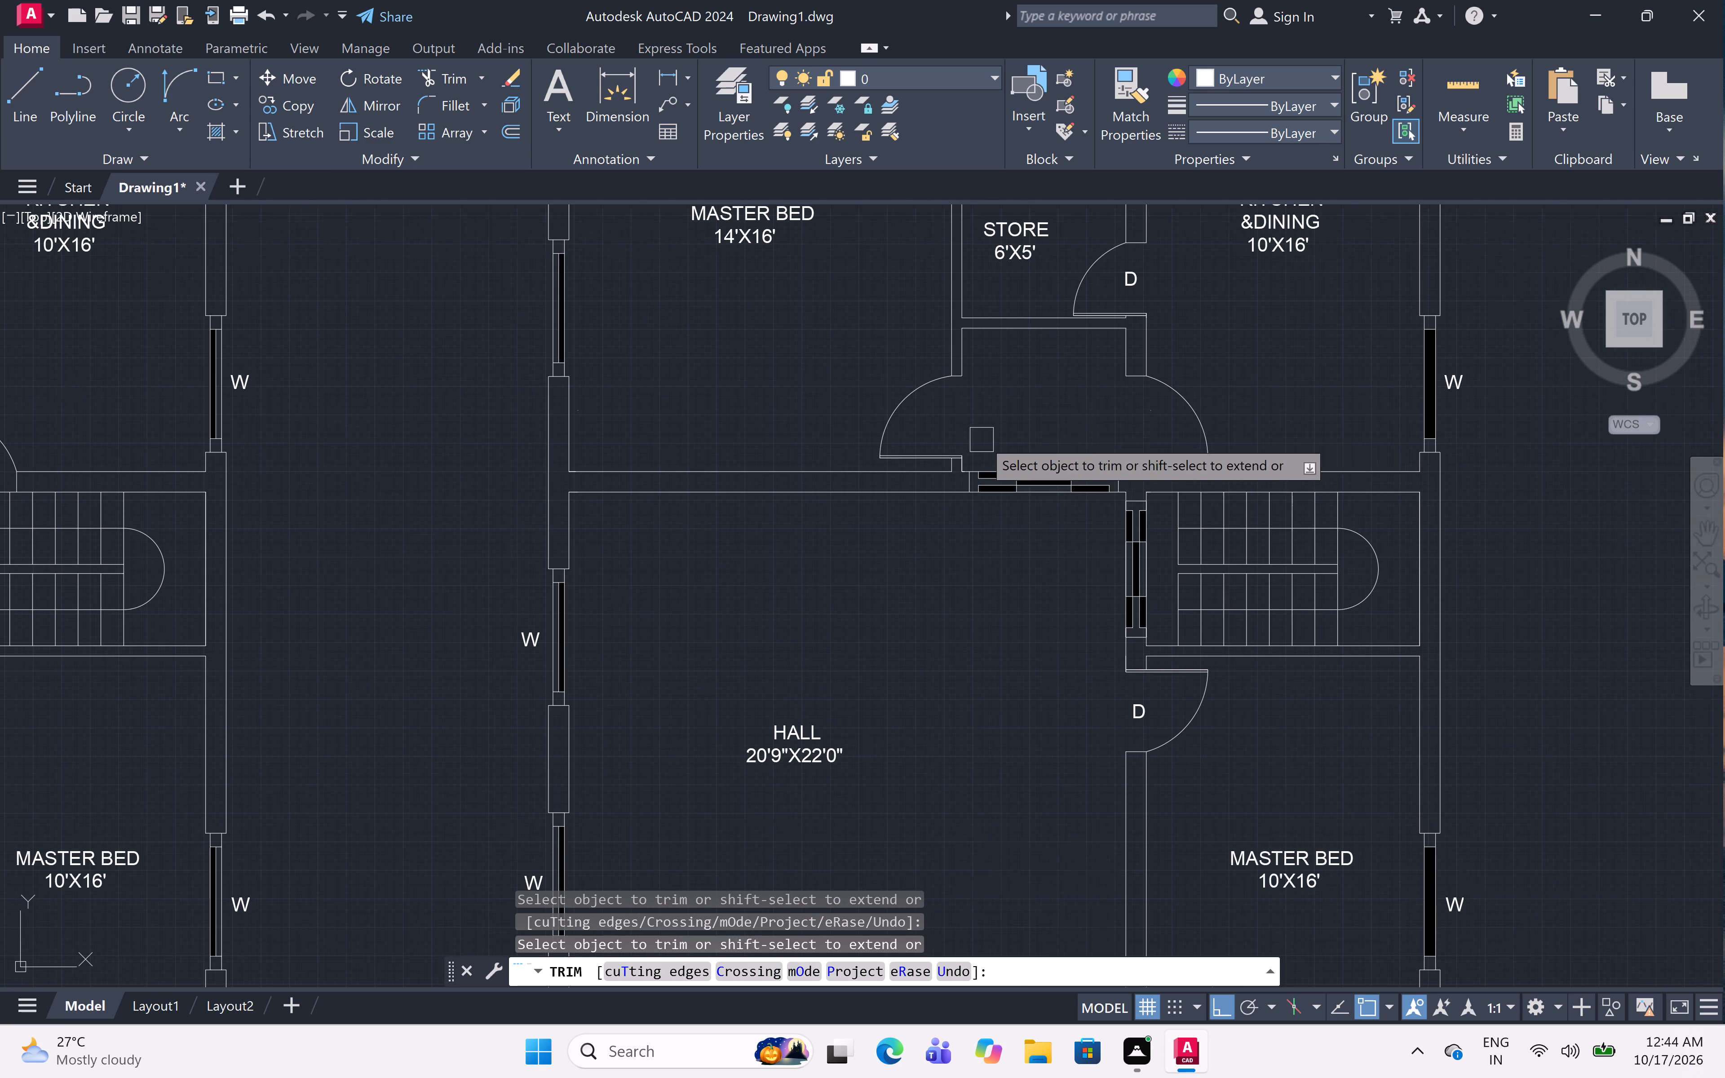
scroll(1144, 459, "up", 4)
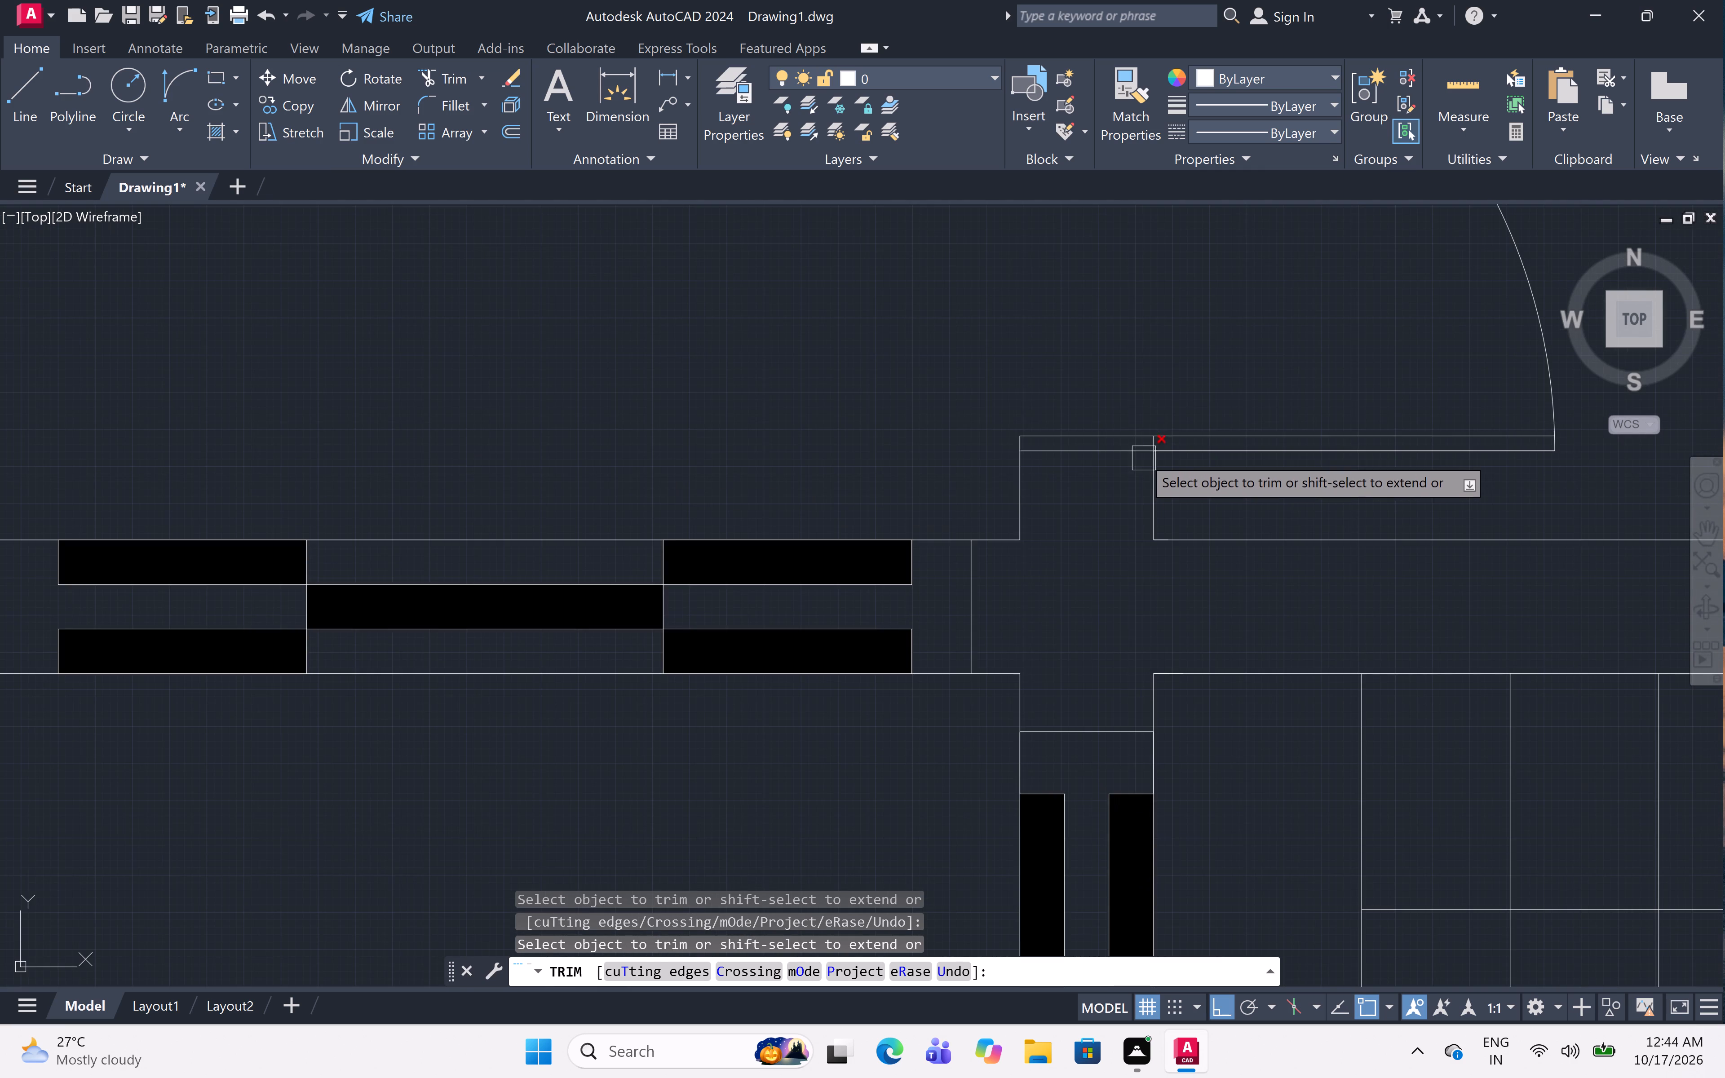
scroll(1144, 443, "up", 3)
left_click(1175, 442)
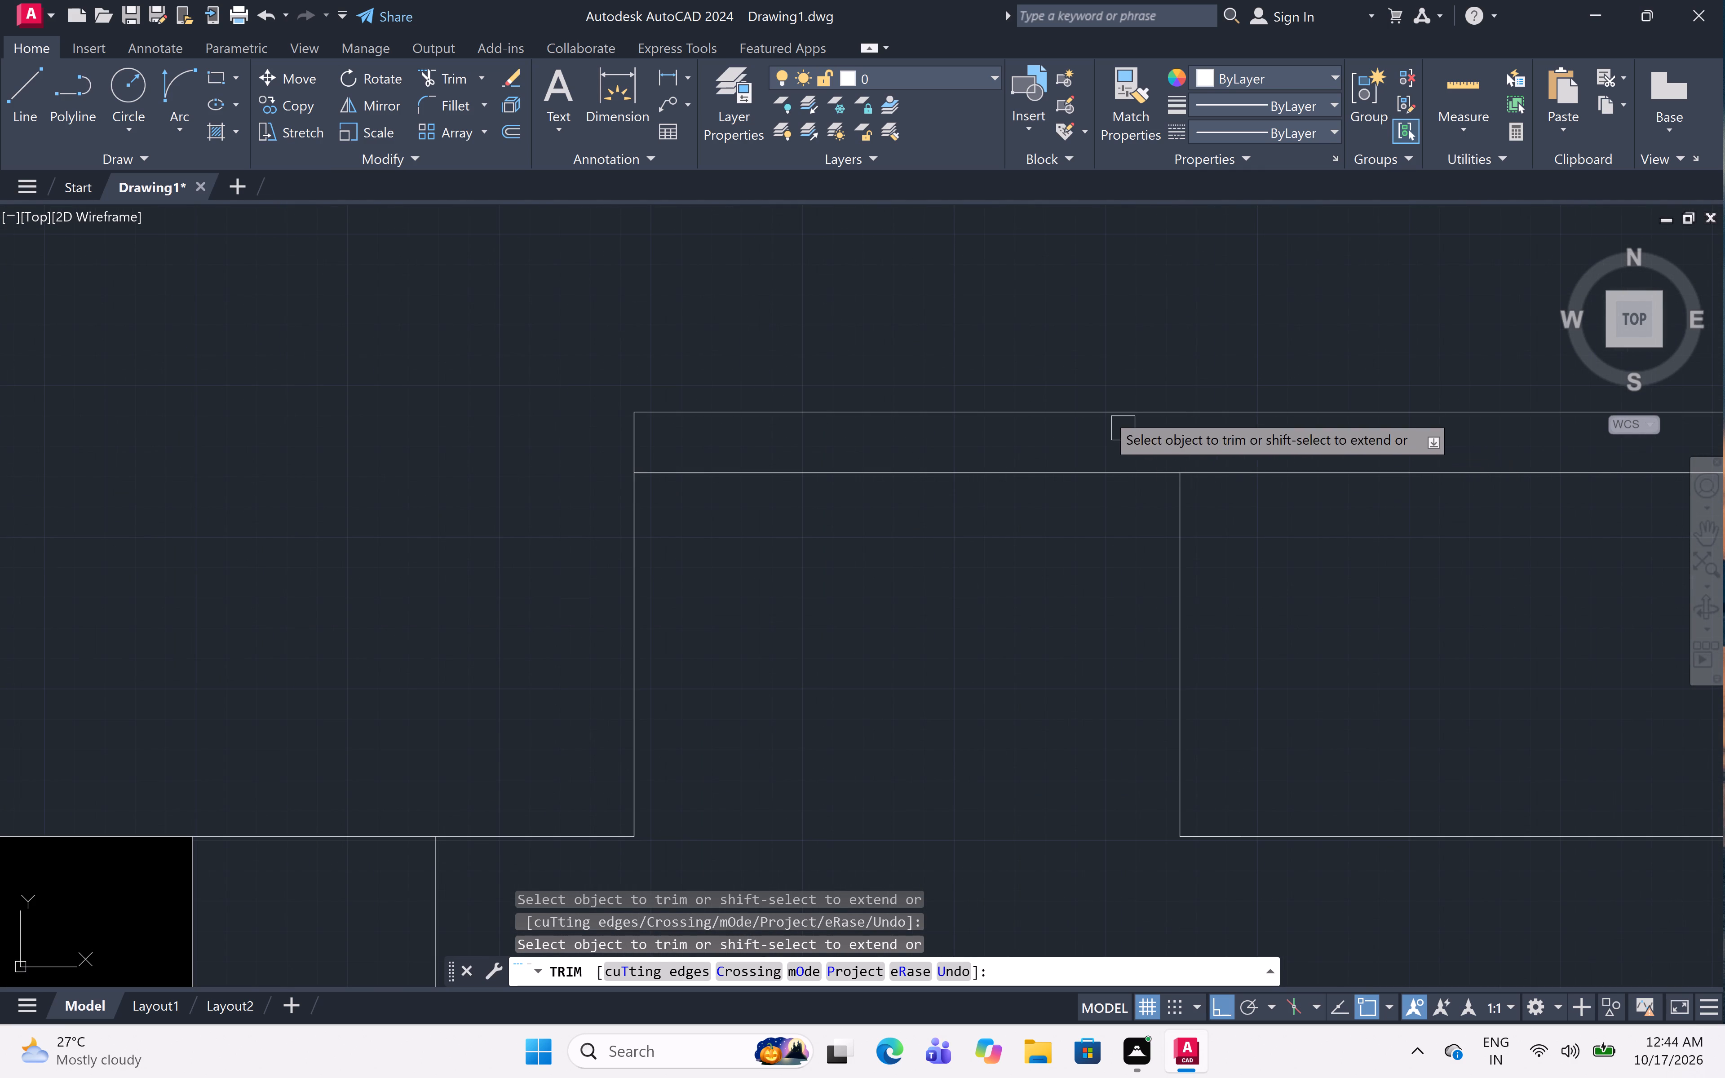
scroll(1113, 337, "down", 3)
scroll(1123, 299, "down", 3)
middle_click_drag(1133, 252, 1125, 350)
scroll(1010, 332, "down", 2)
middle_click_drag(1009, 330, 1009, 424)
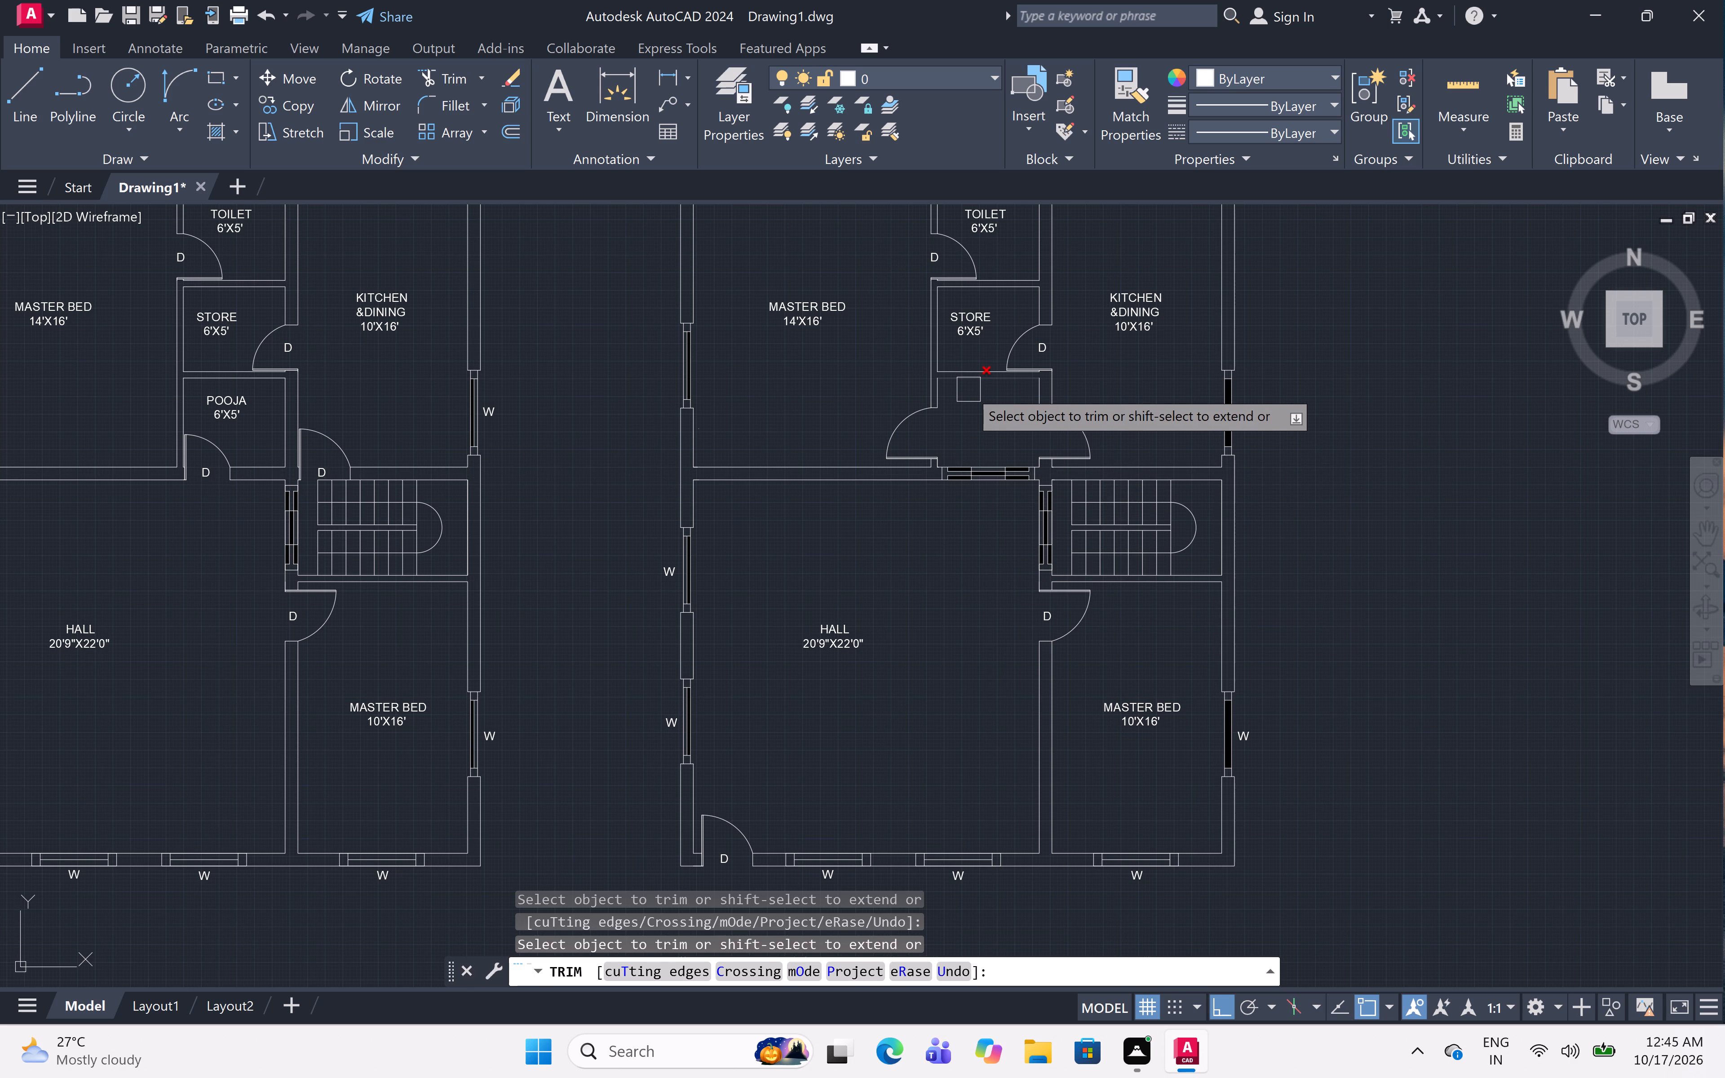
key("Escape")
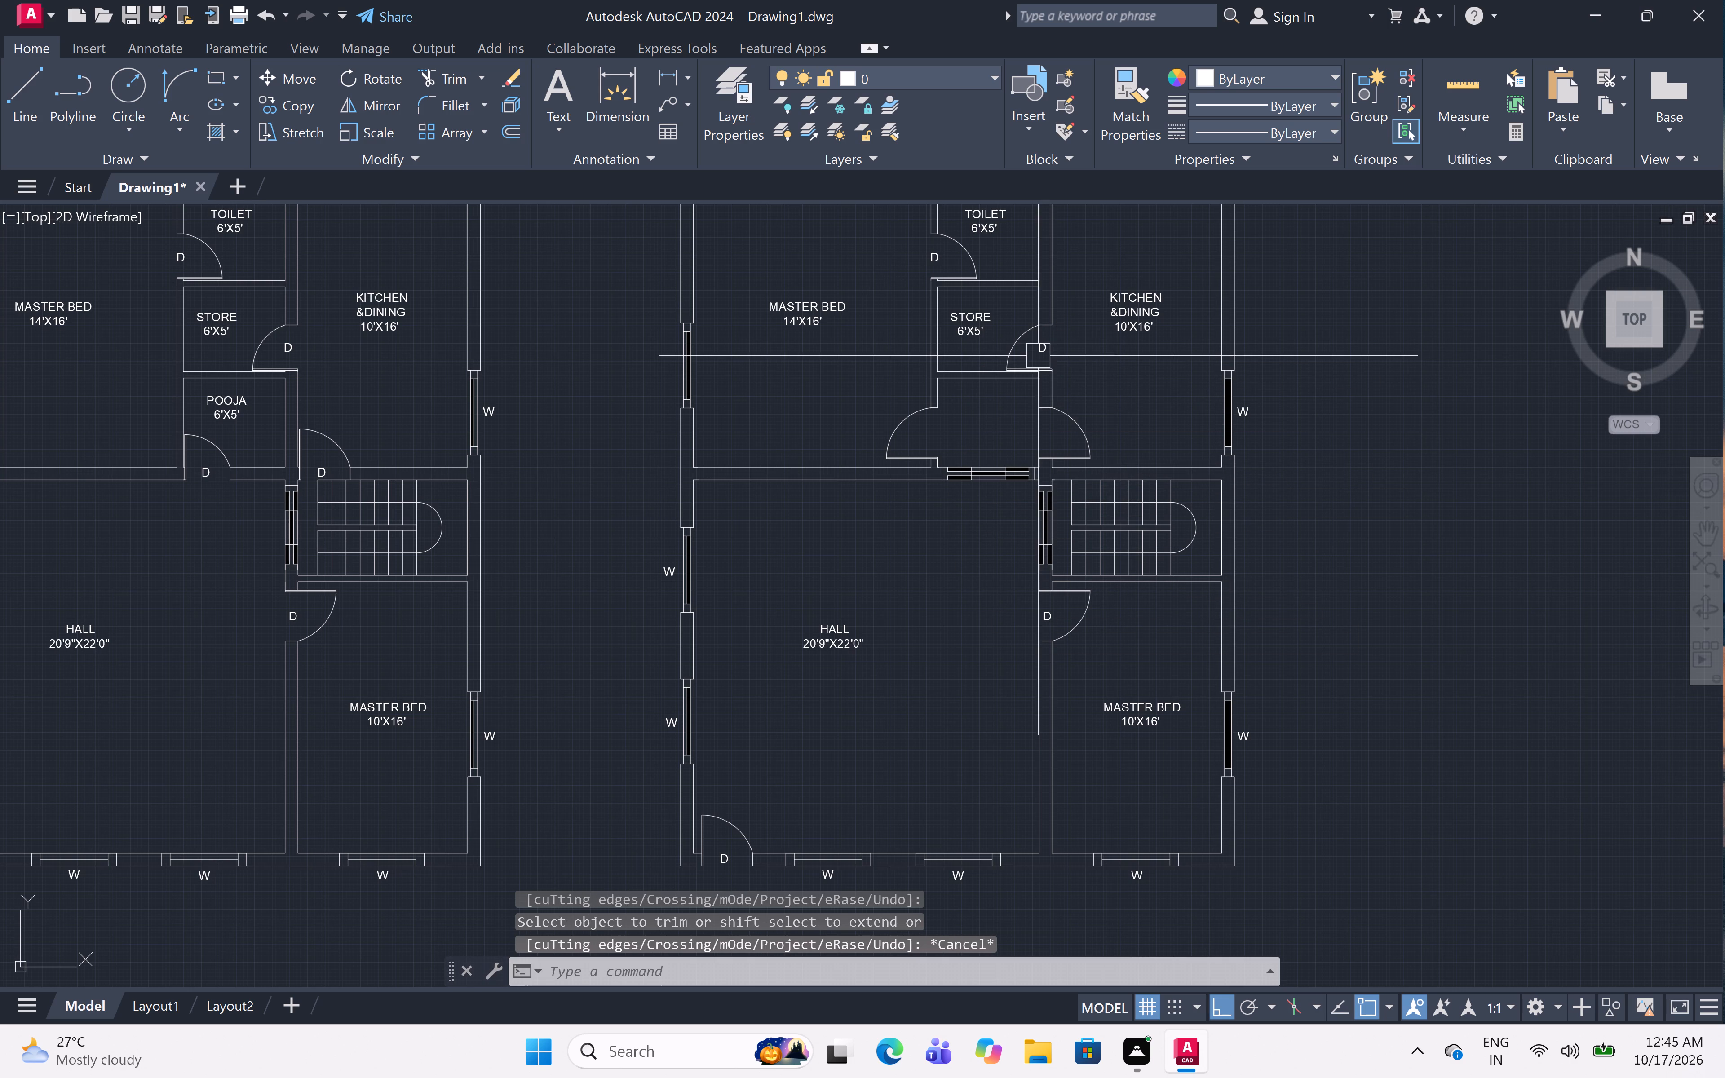
Copy the STORE door's D label to the kitchen-side and MASTER BED-side doors of the unlabelled room, with ortho off.
left_click(1040, 350)
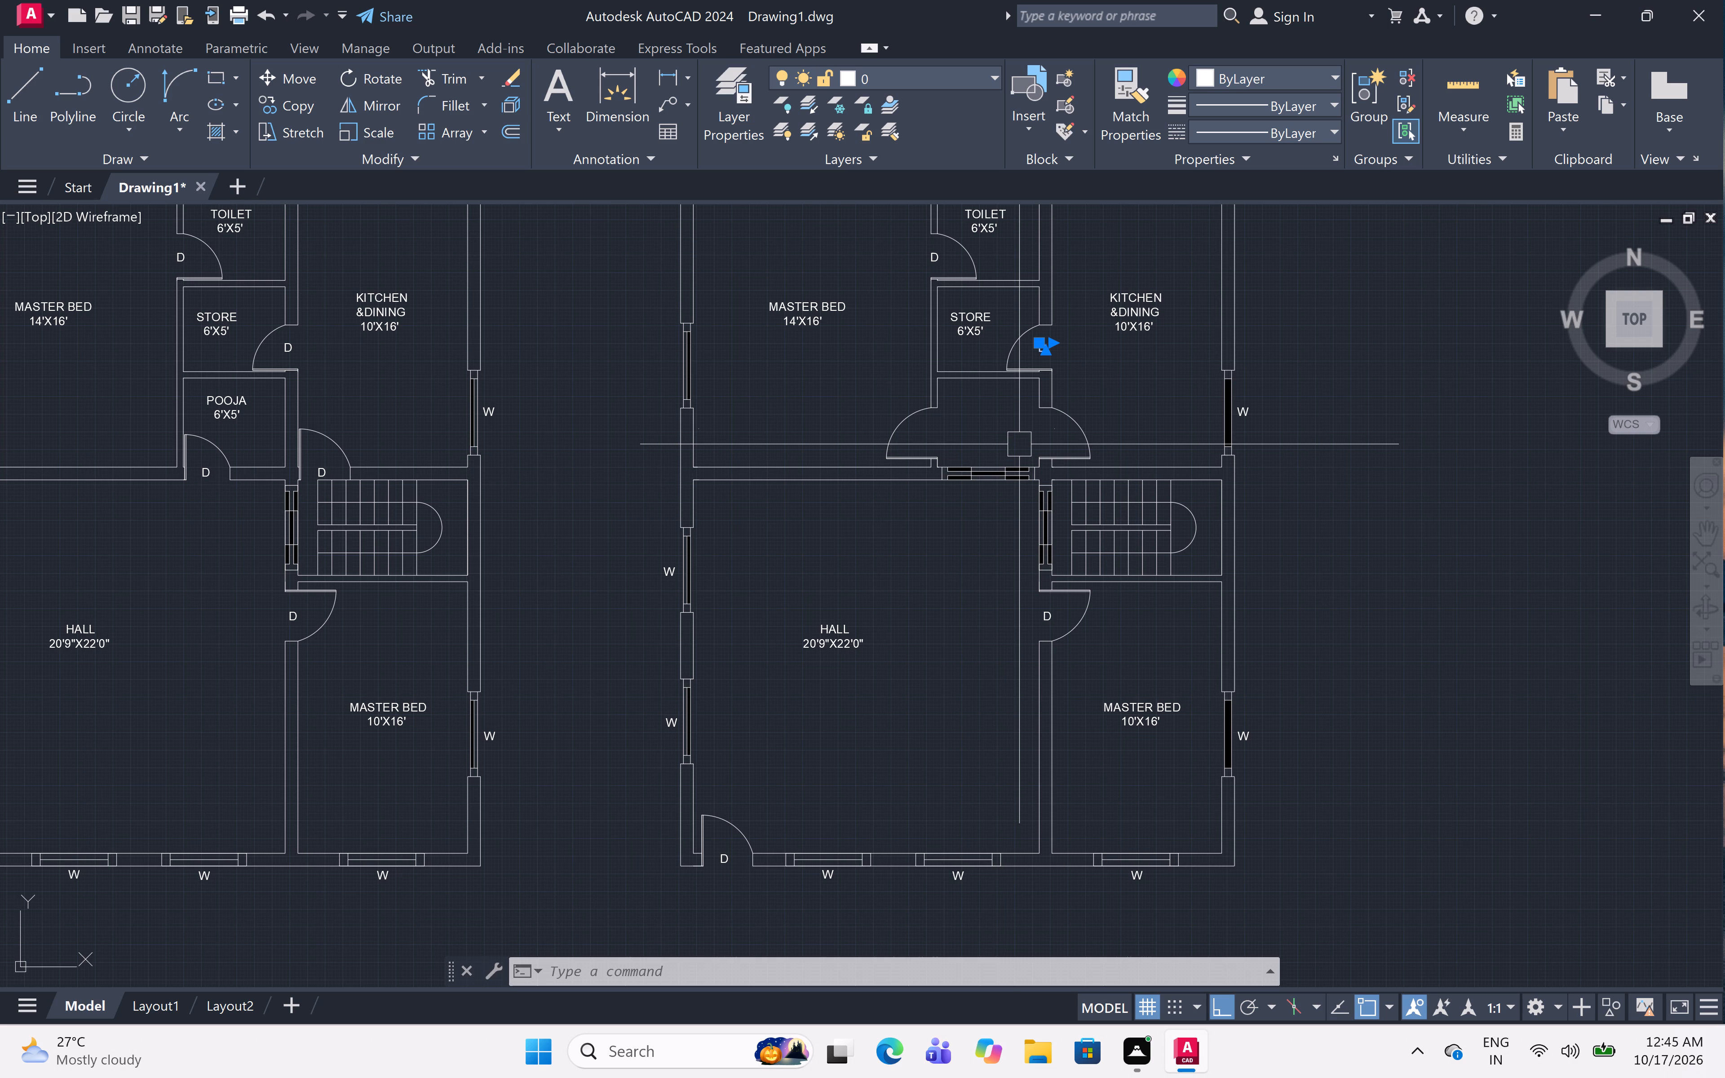
type("CO")
key("space")
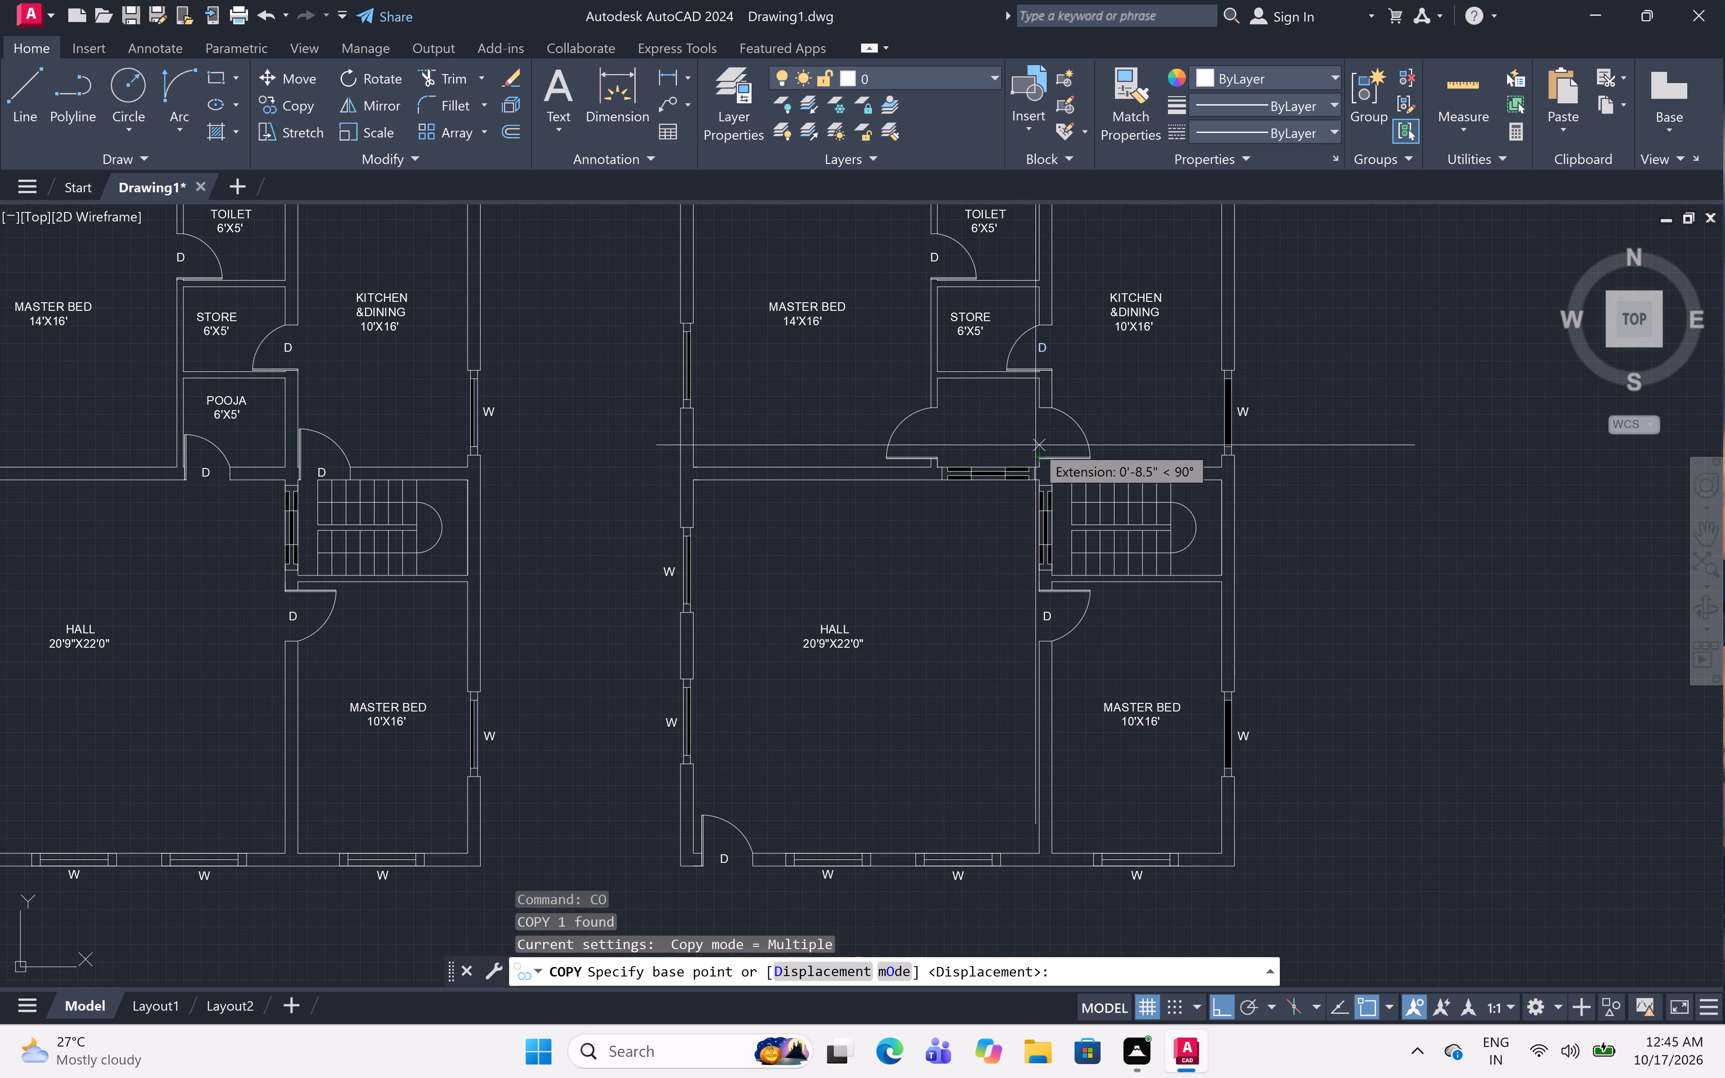
scroll(1049, 339, "up", 2)
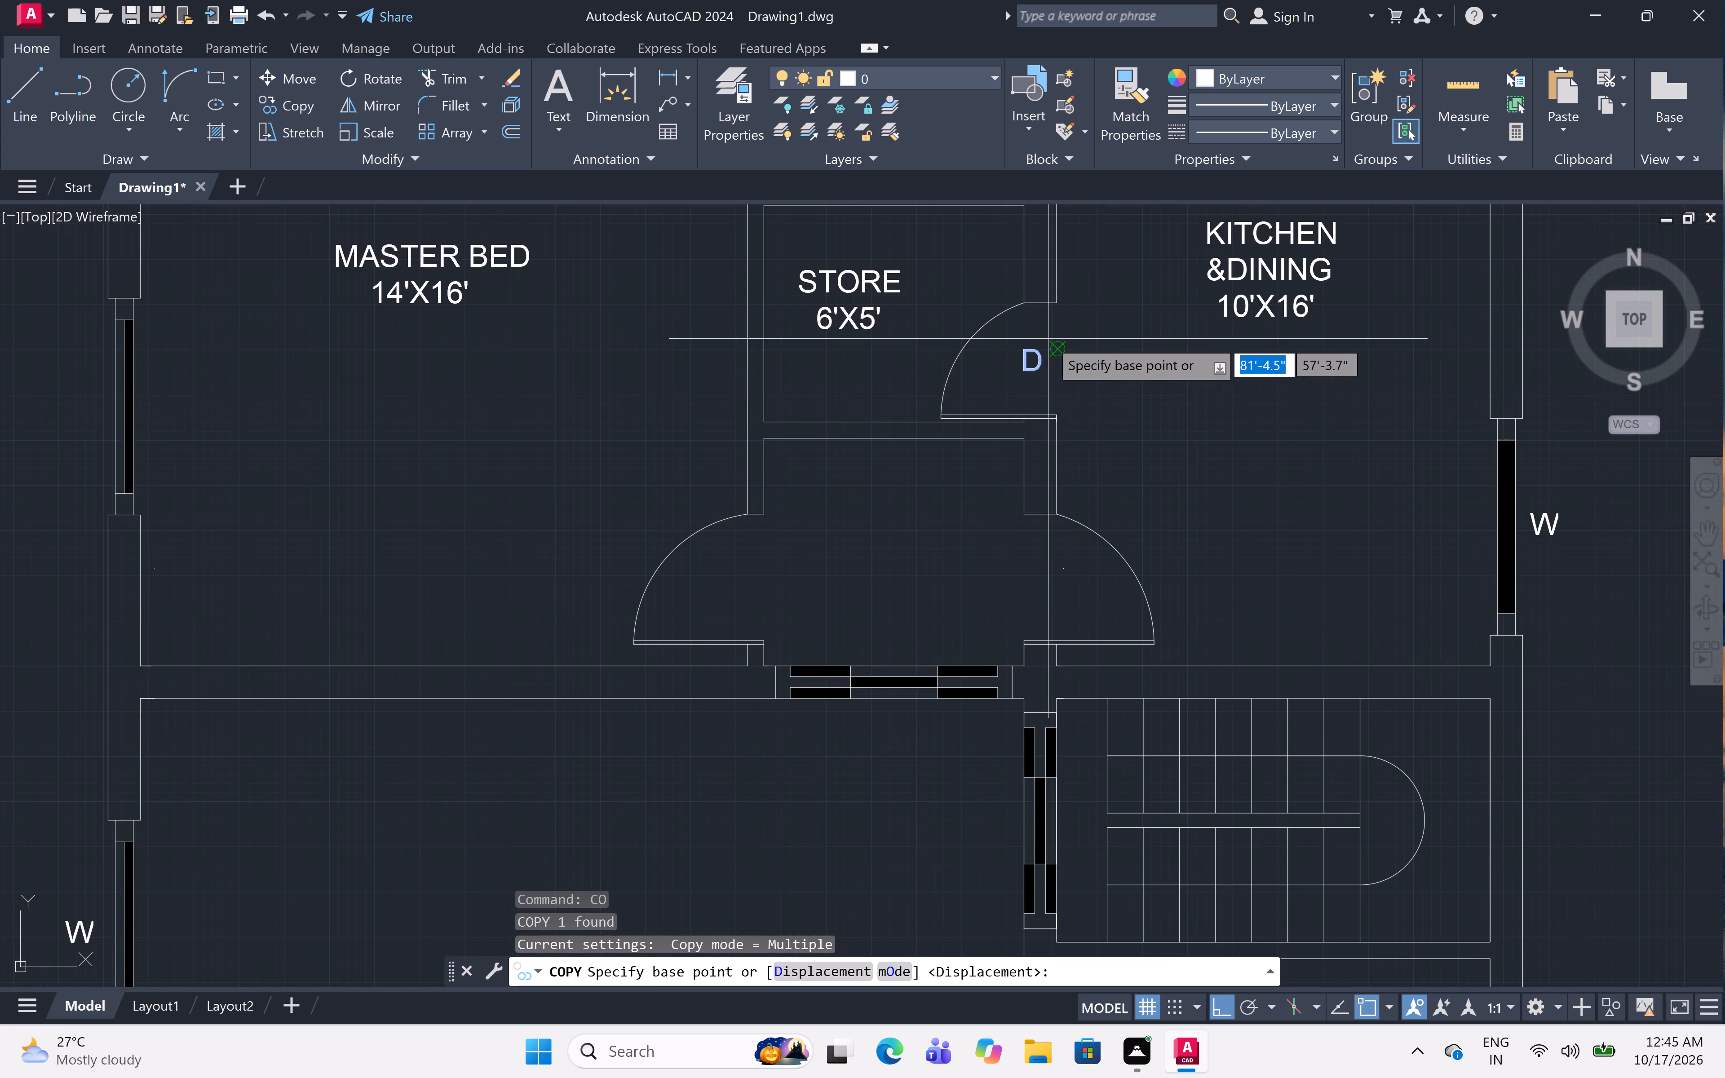
left_click(1029, 361)
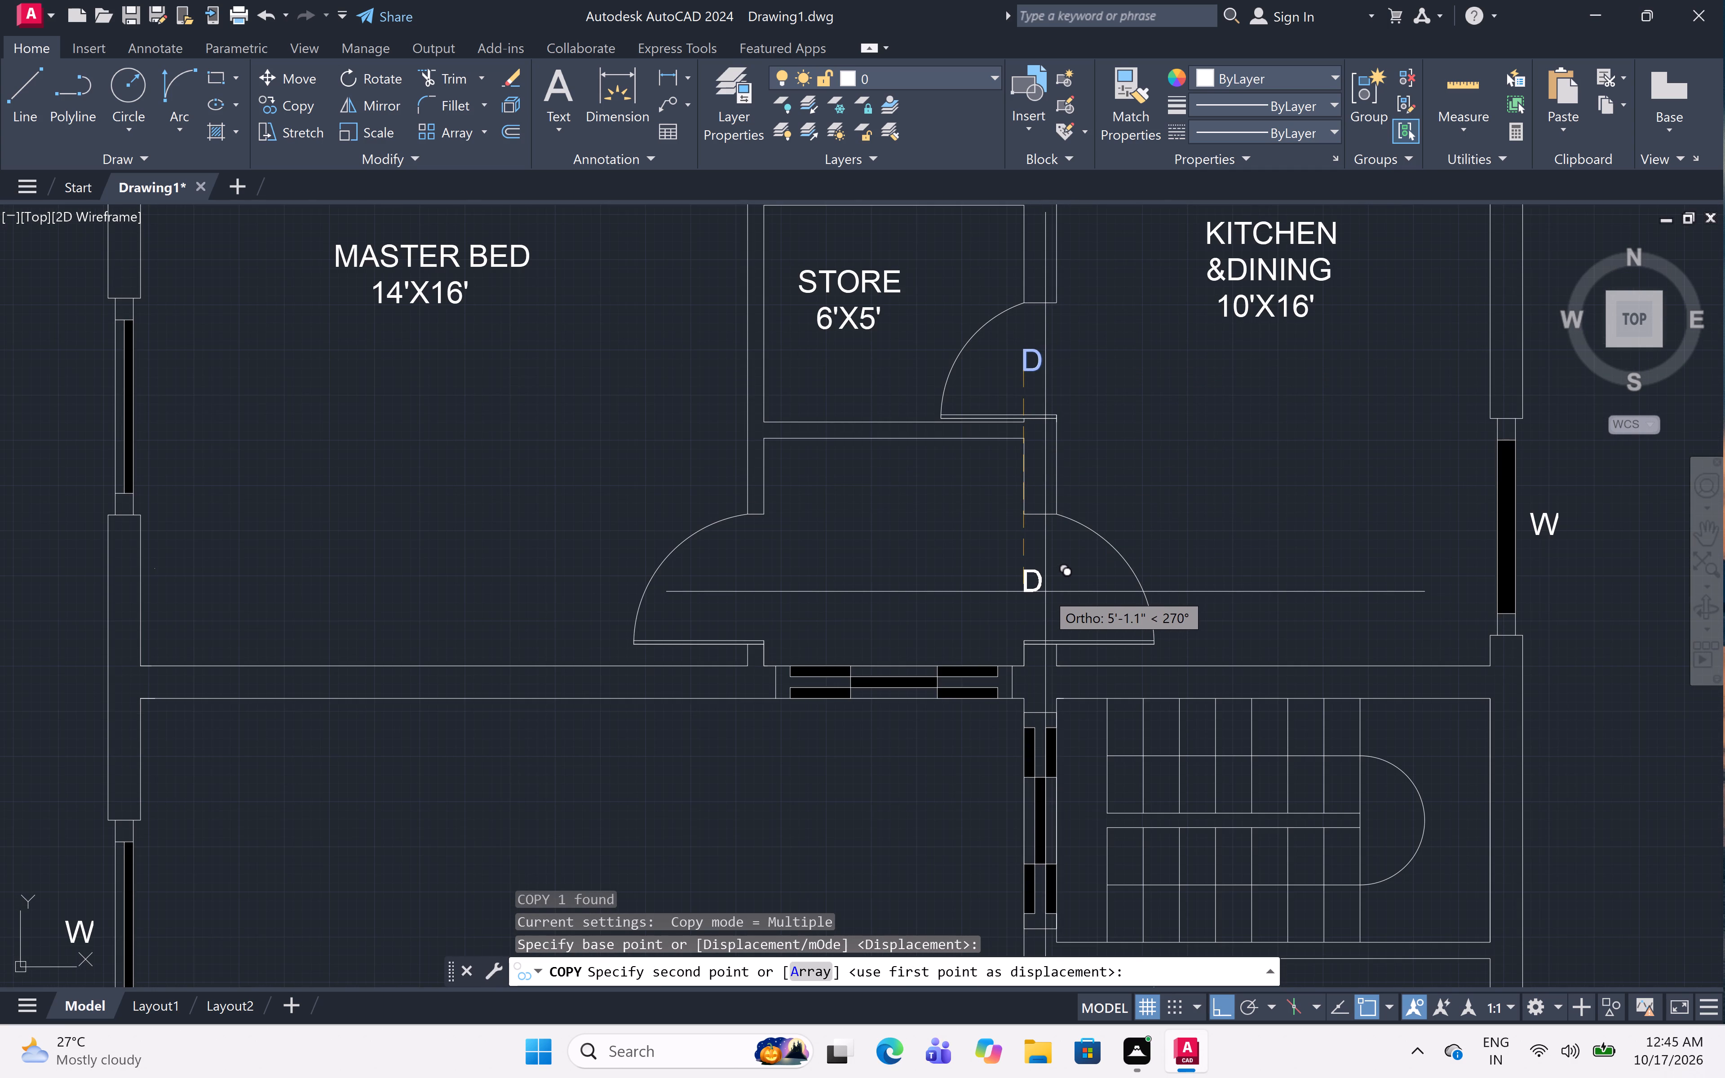
key("F8")
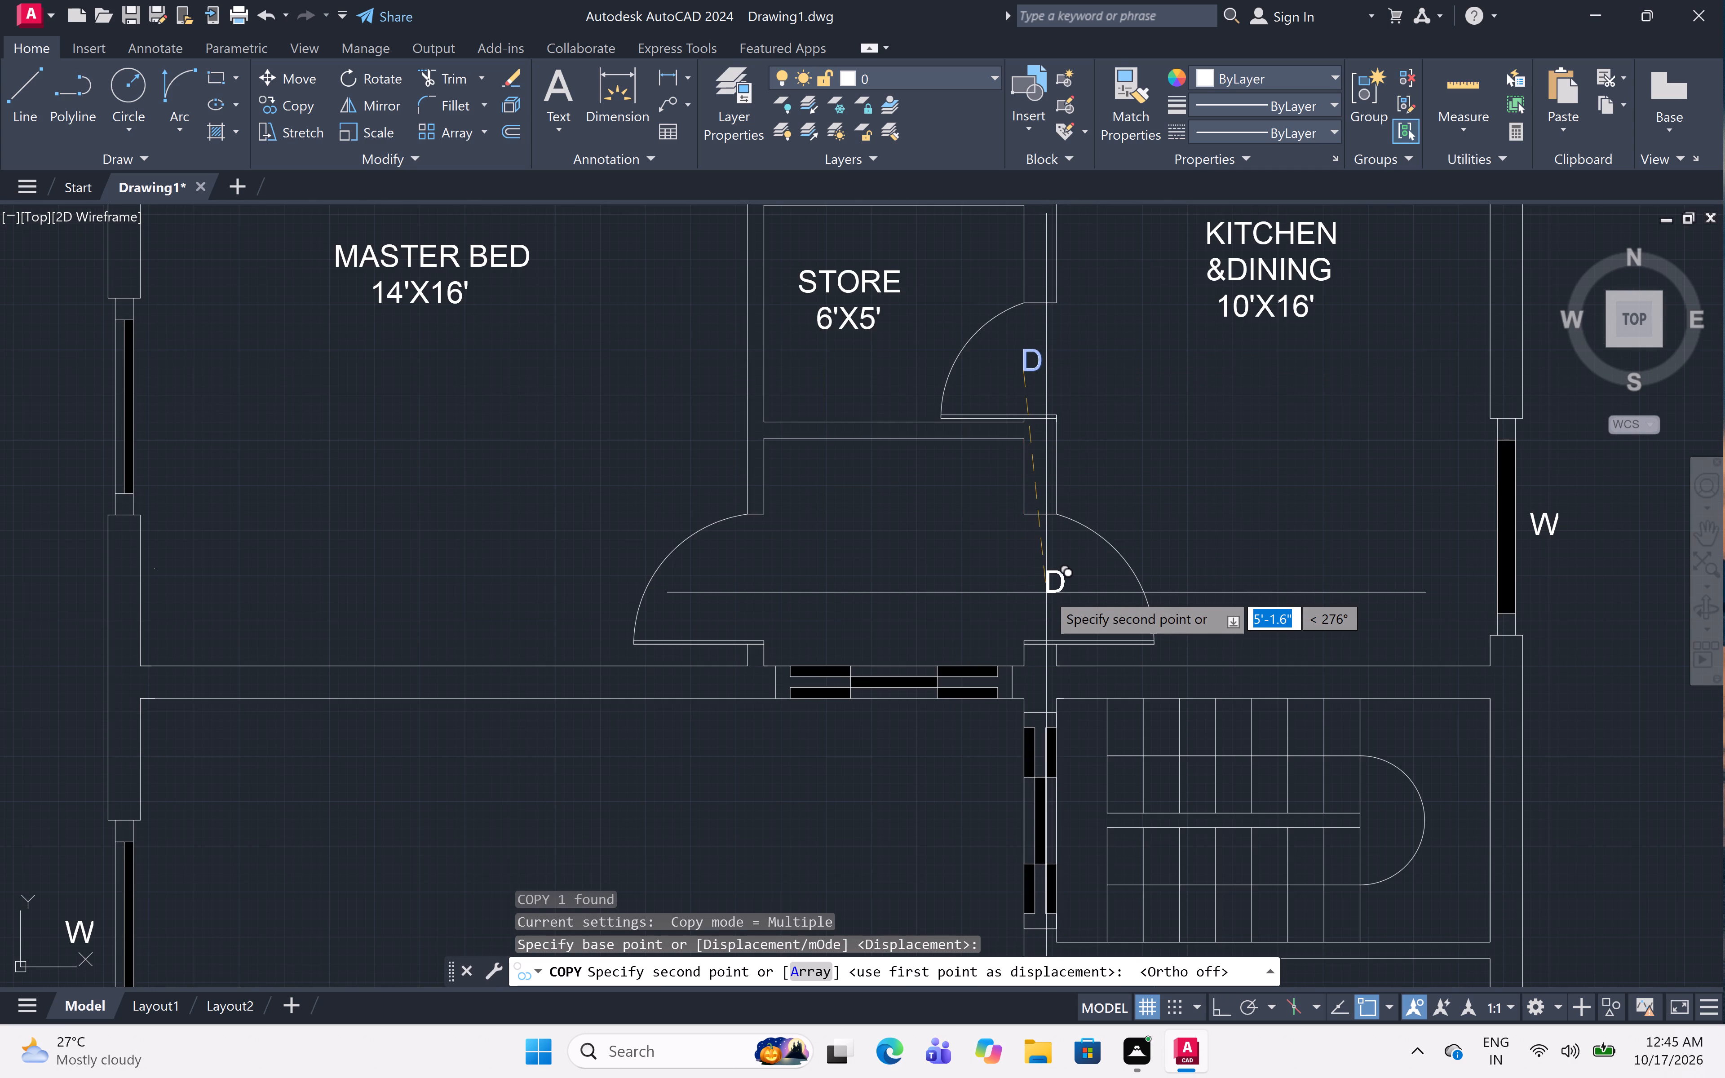
left_click(1027, 592)
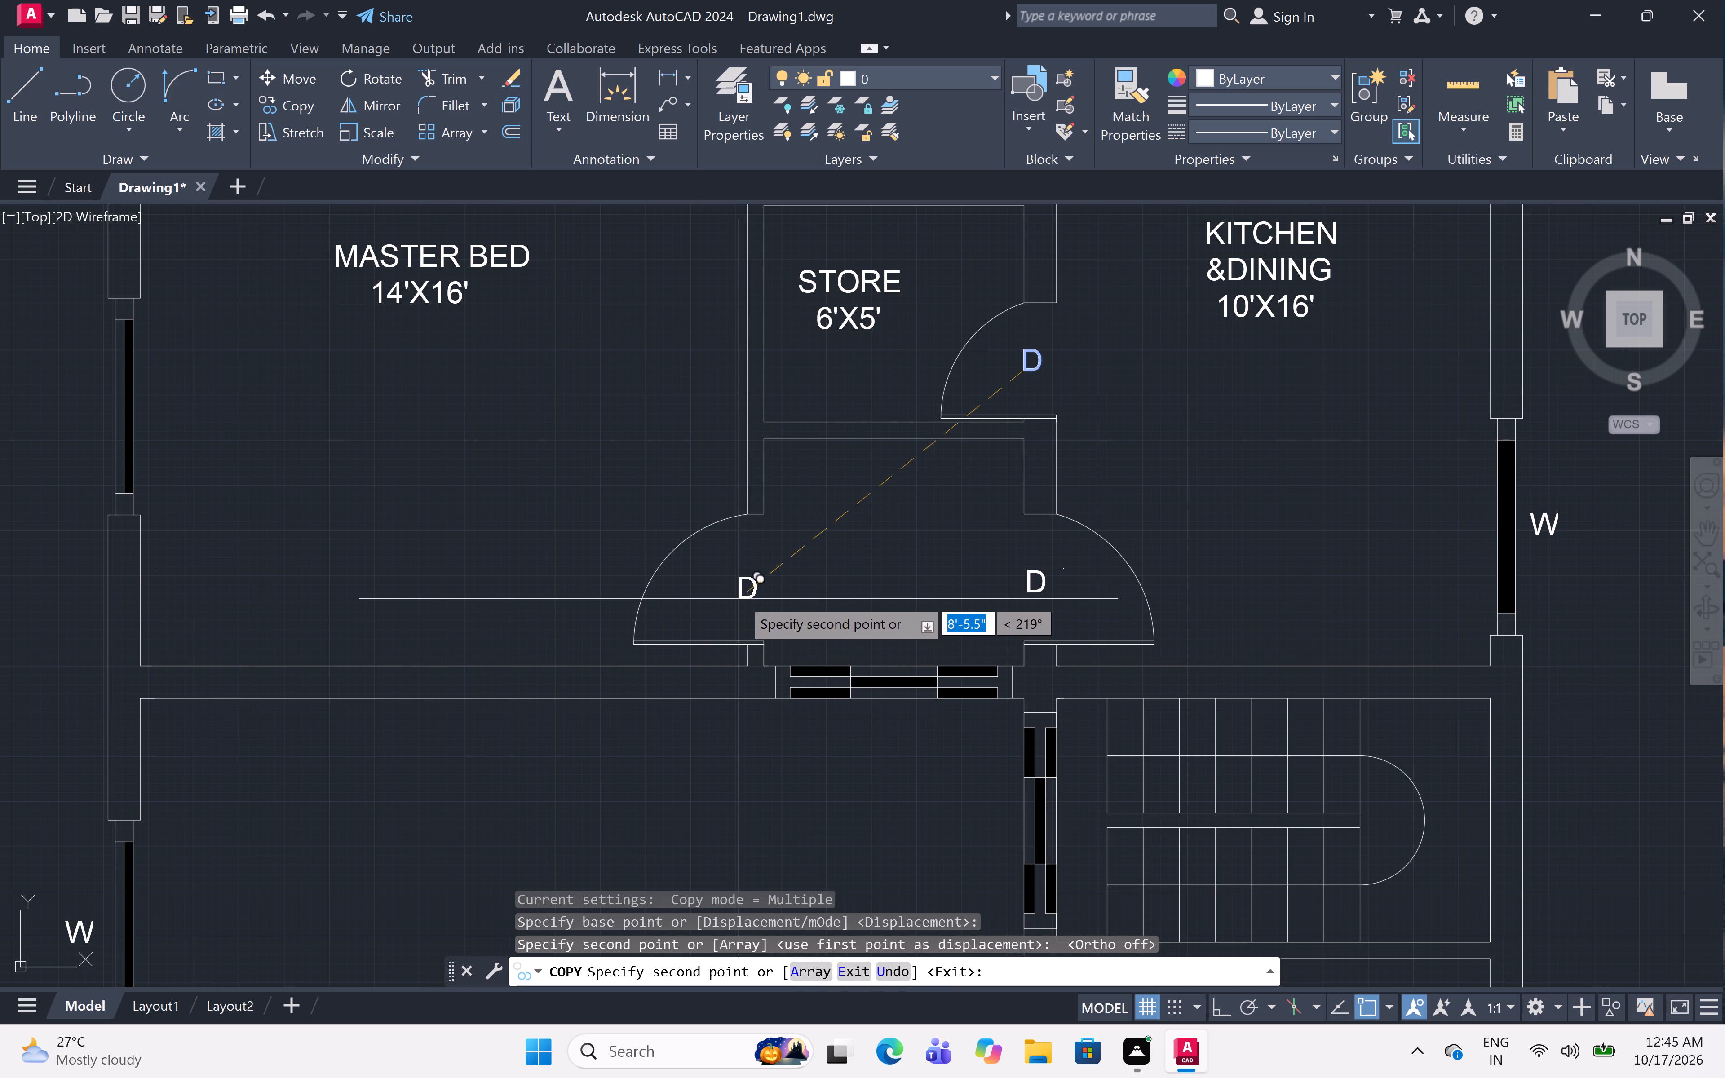
left_click(745, 590)
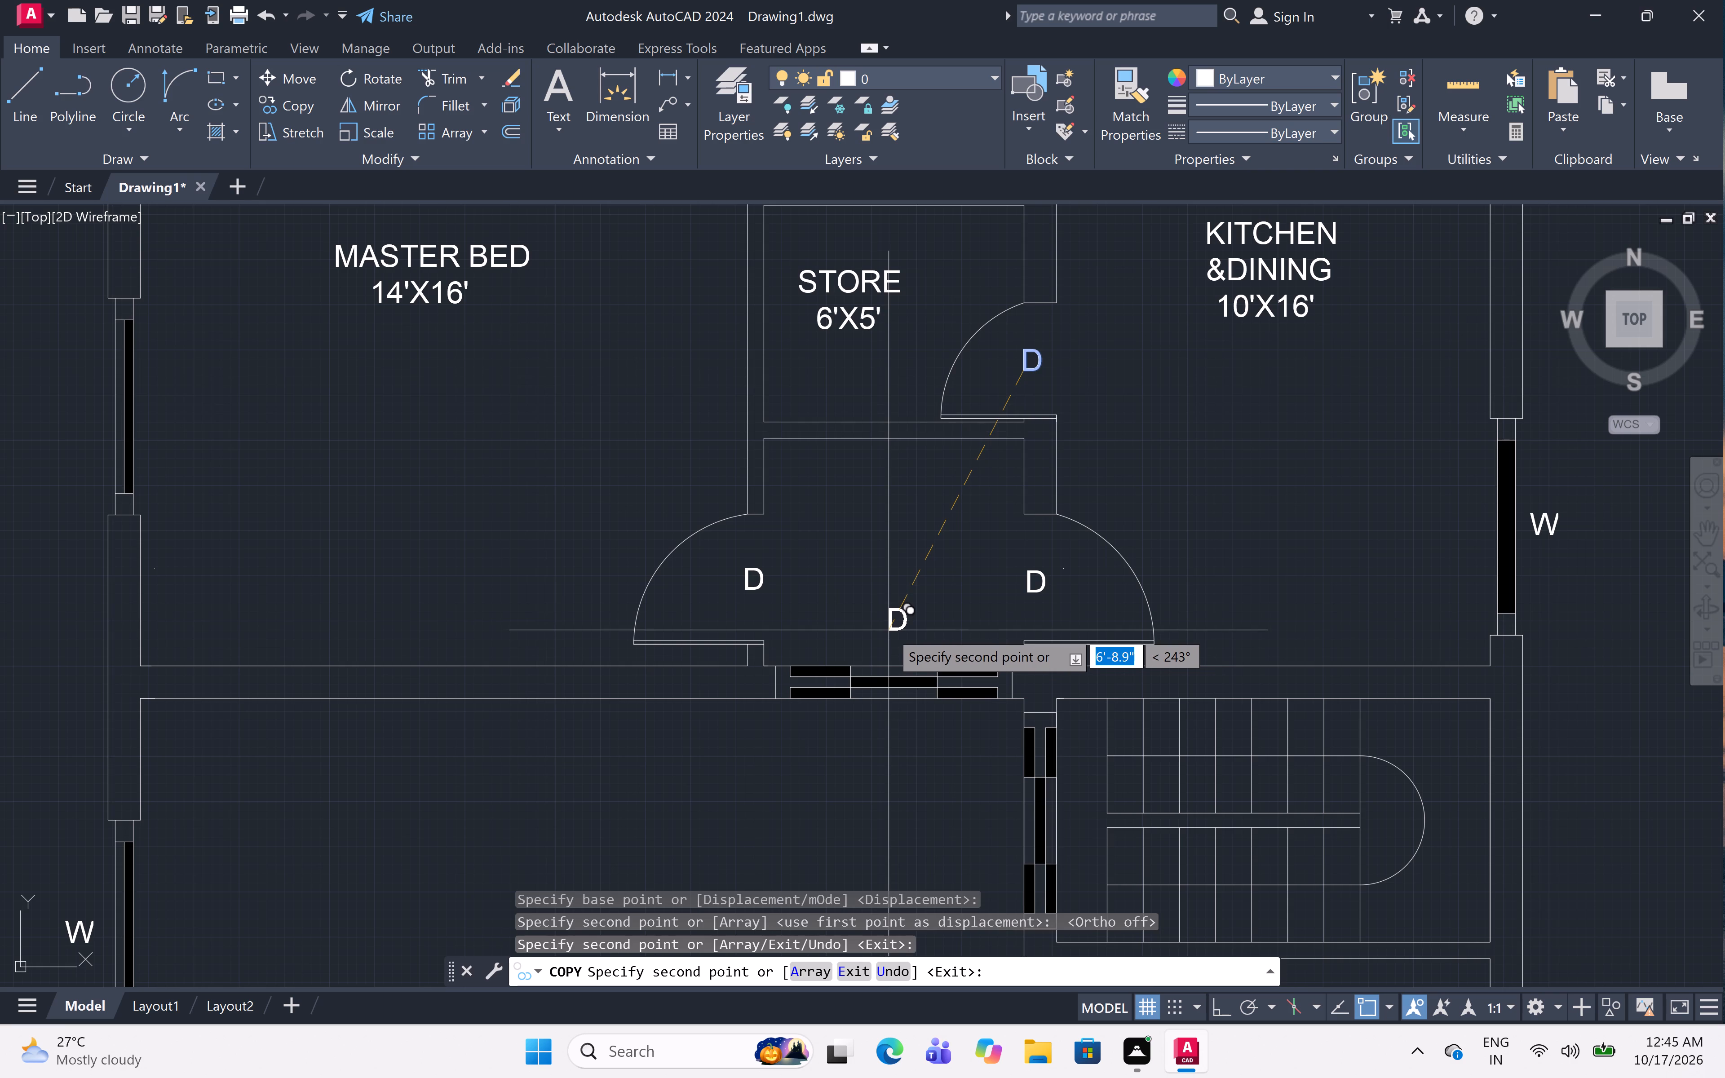
key("ctrl+z")
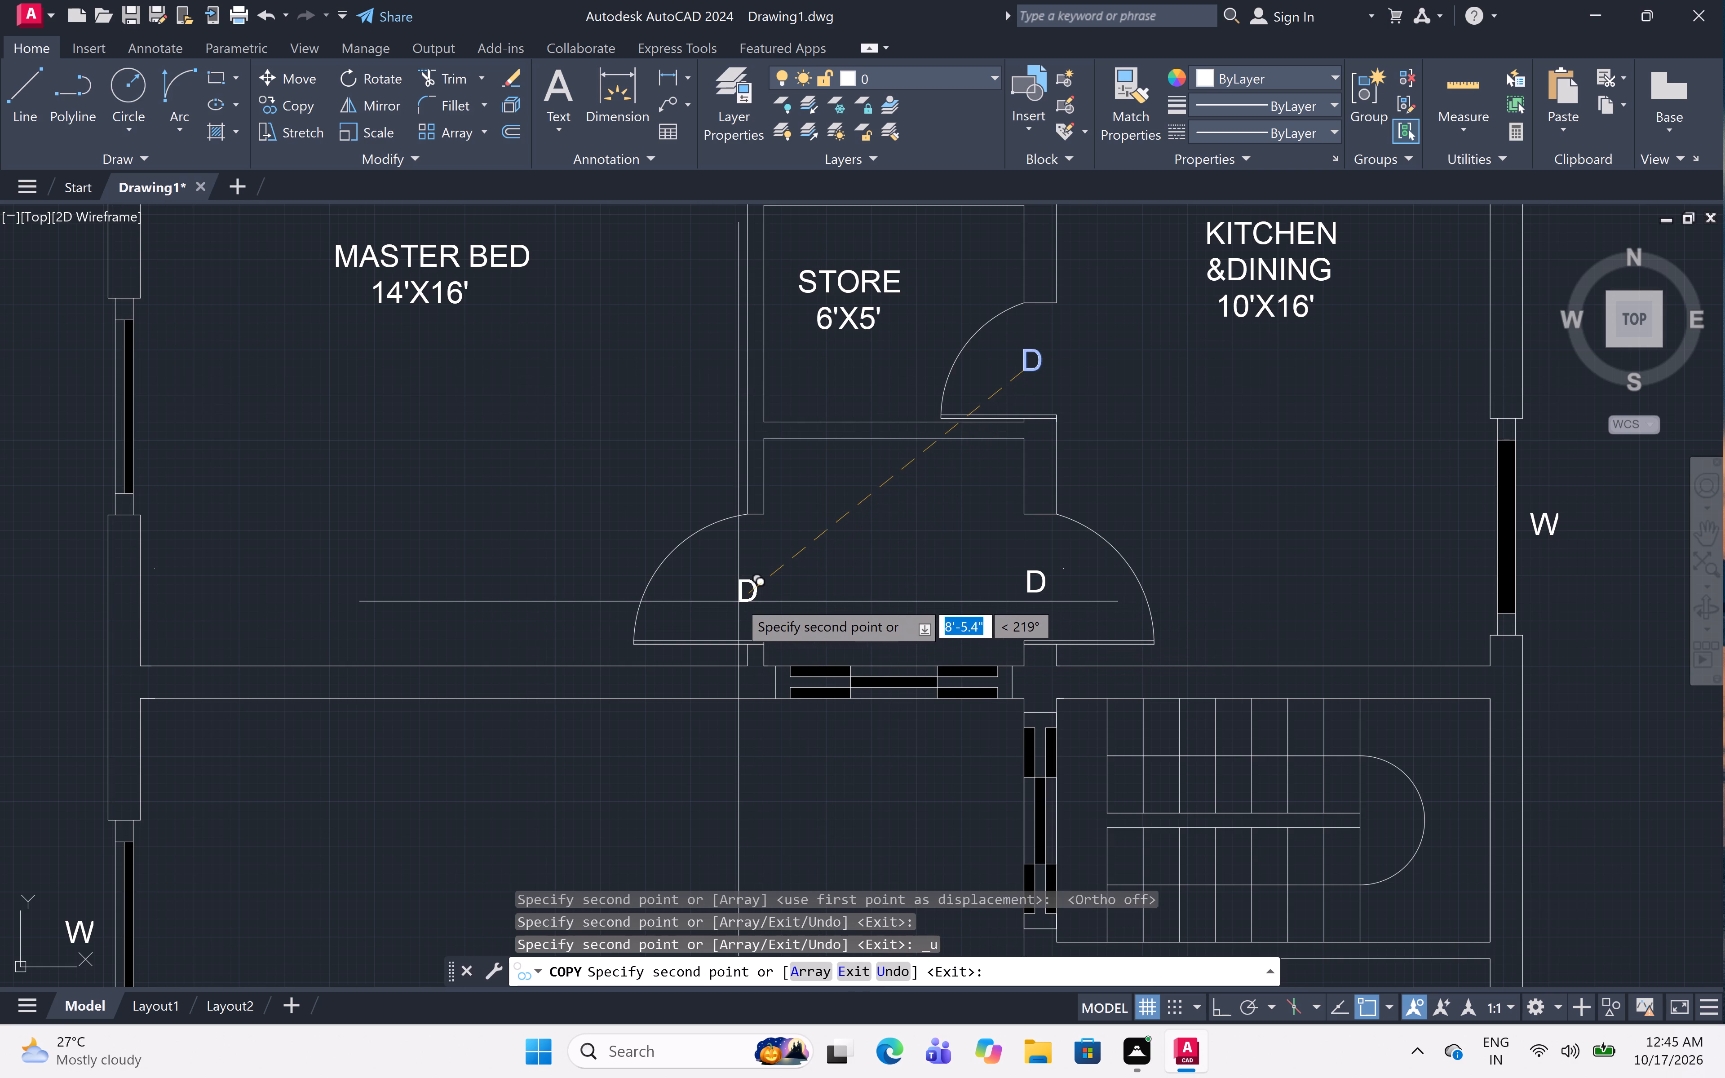
left_click(738, 594)
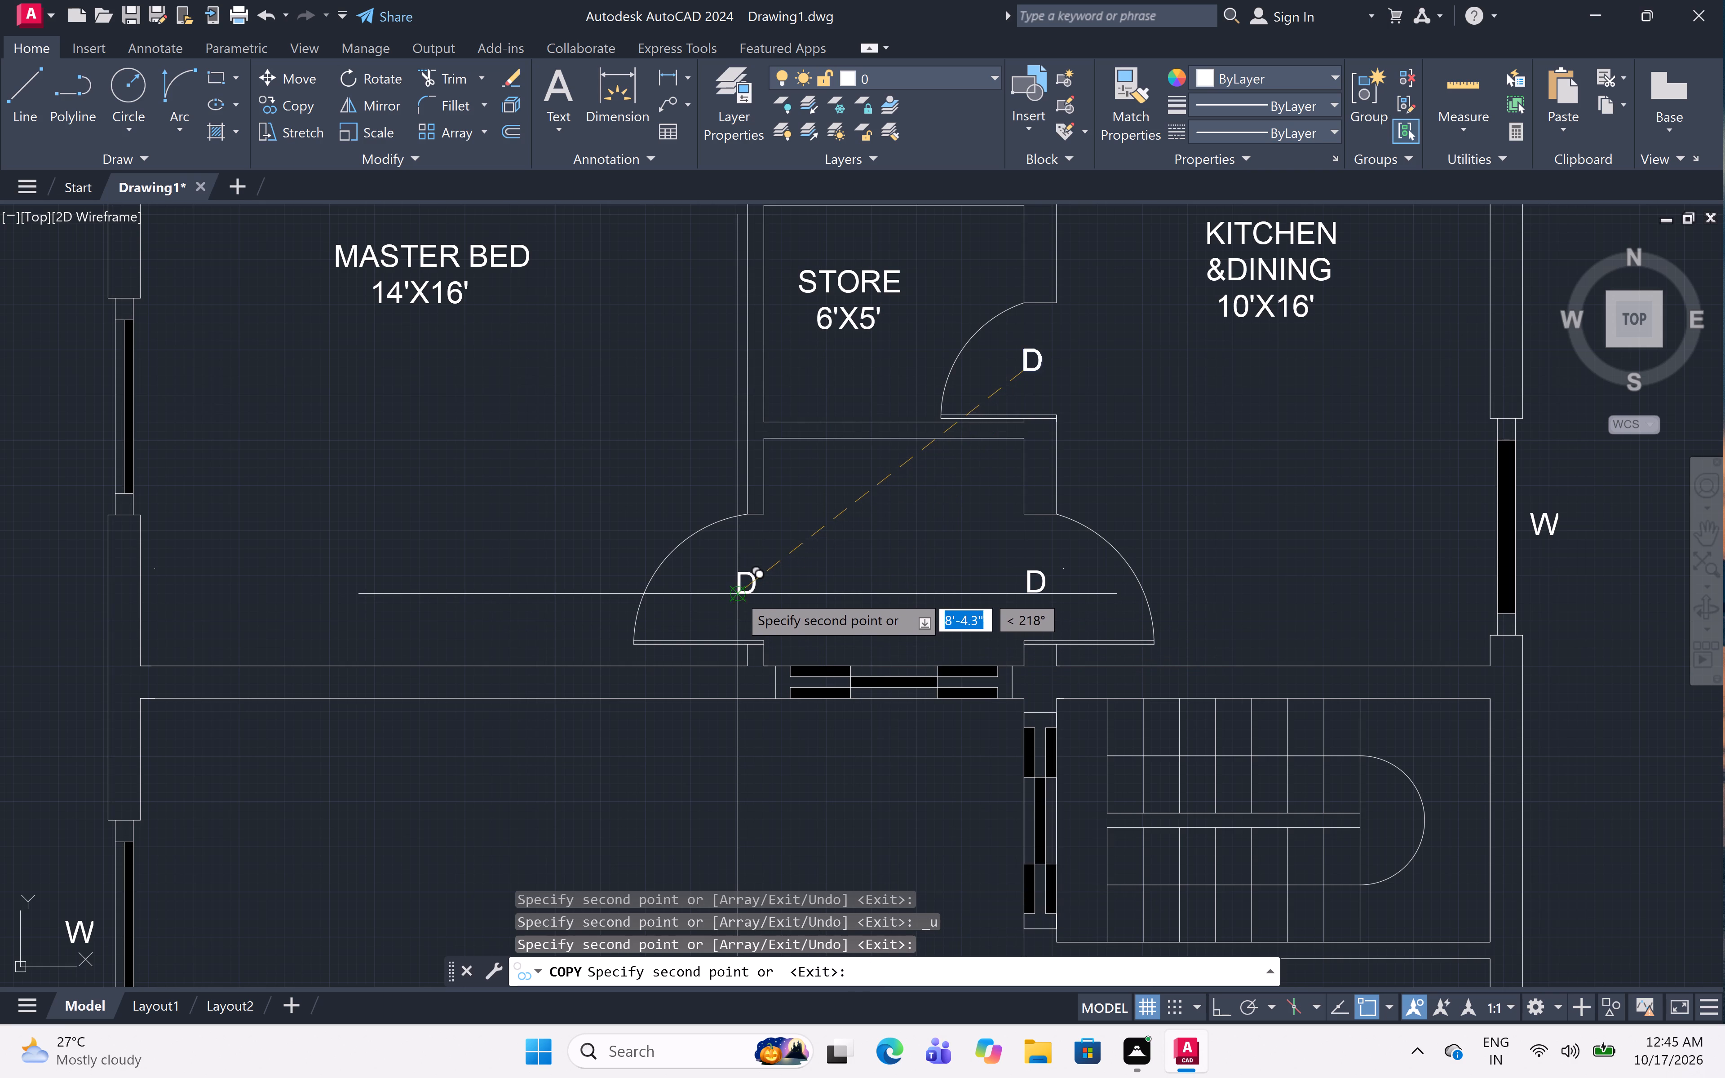
key("Escape")
Rename the second plan's HALL label to LIVING and remove leading spaces to centre it above 20'9"X22'0".
scroll(834, 574, "down", 4)
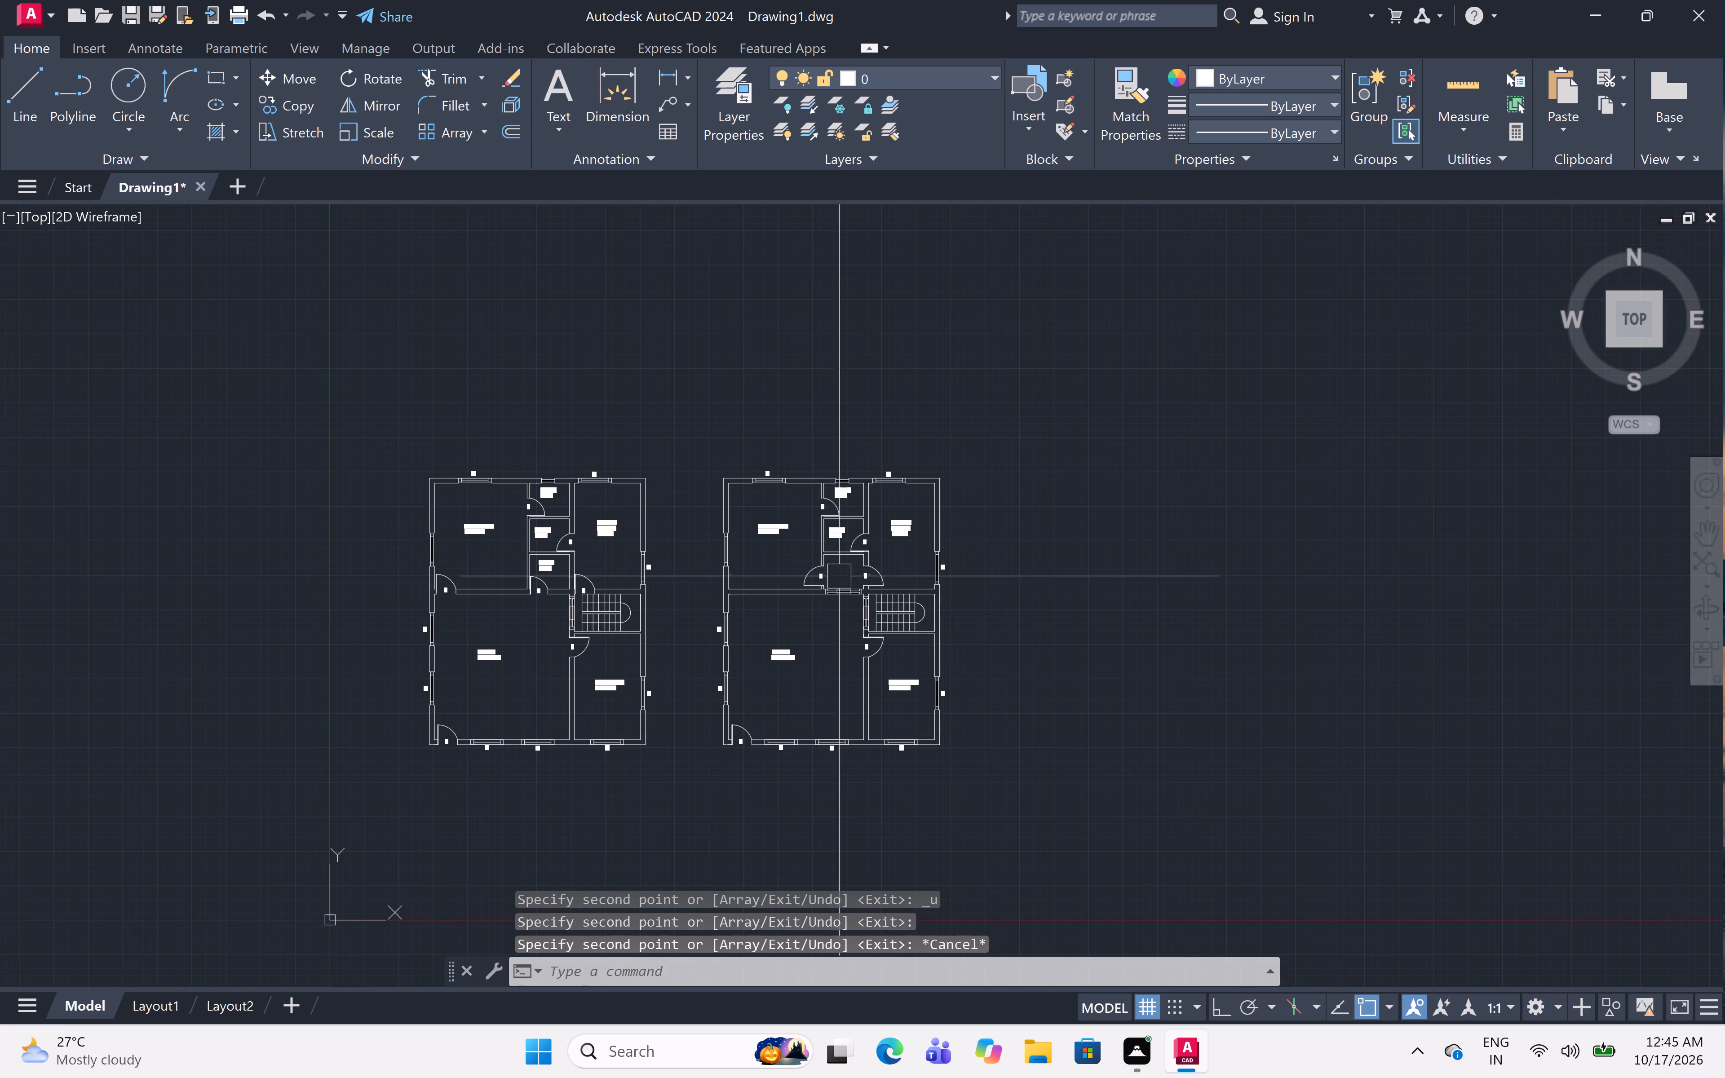
scroll(846, 607, "up", 2)
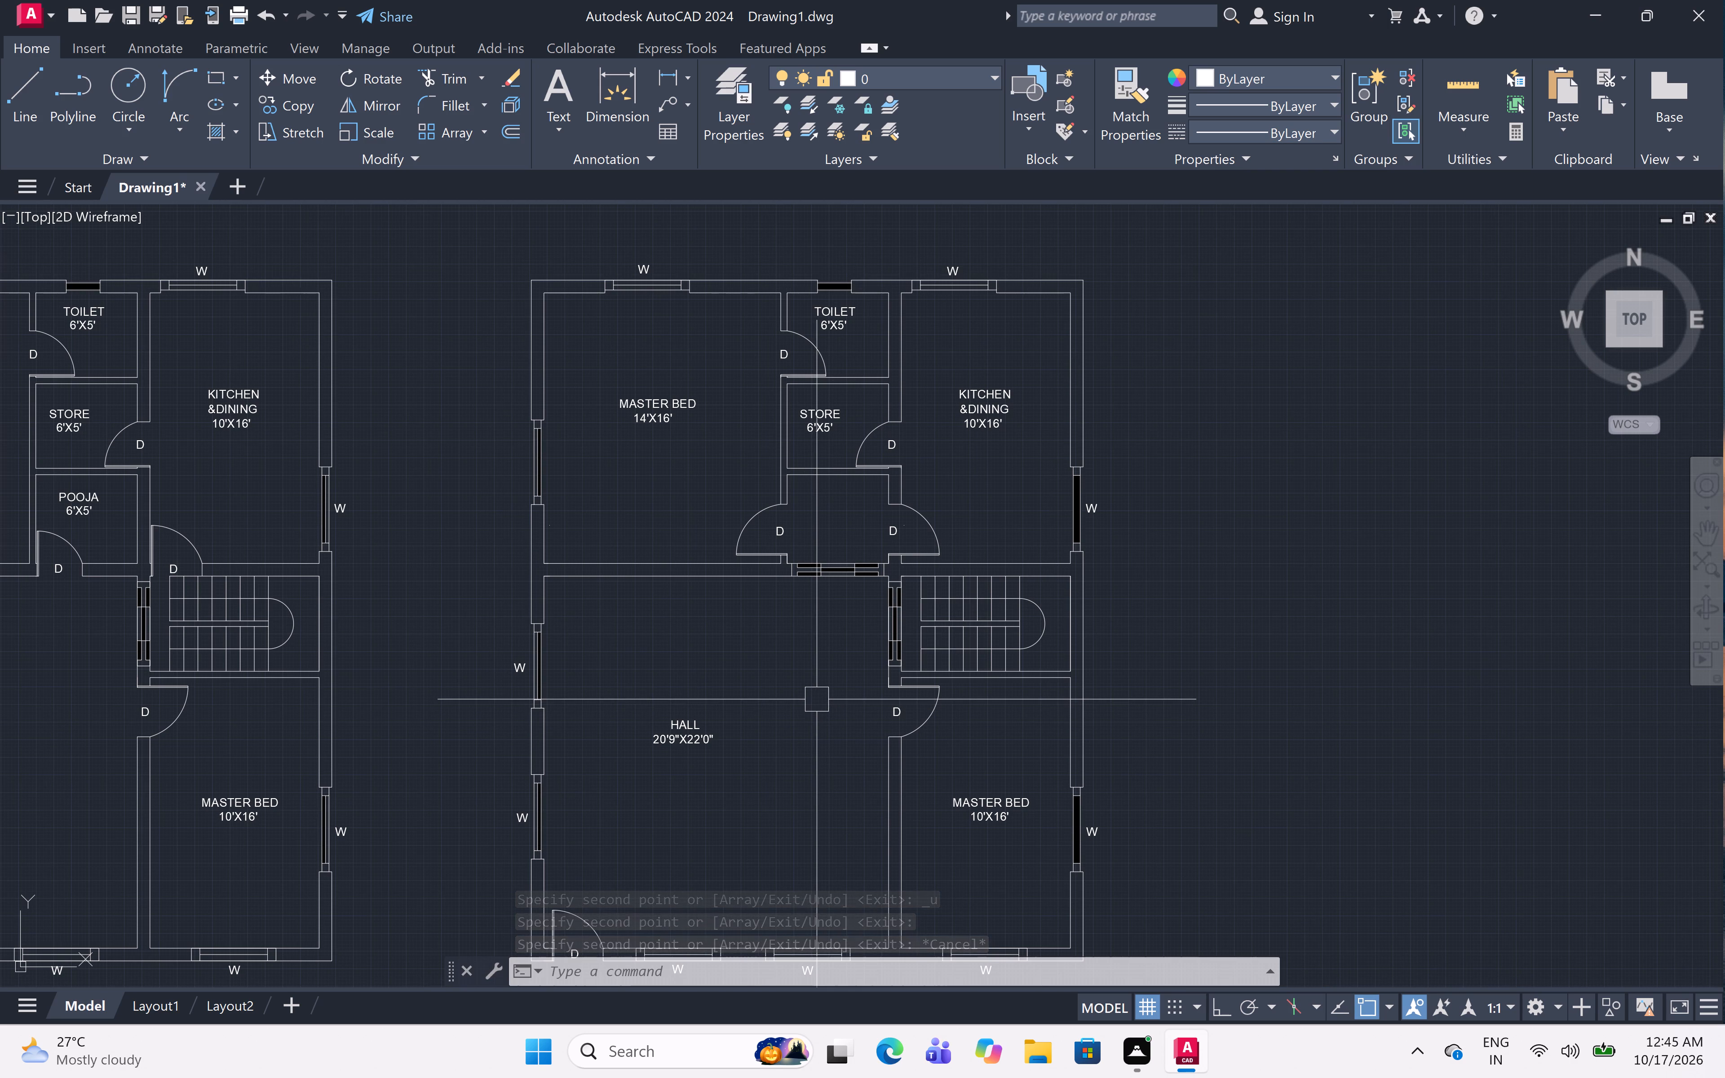
triple_click(692, 732)
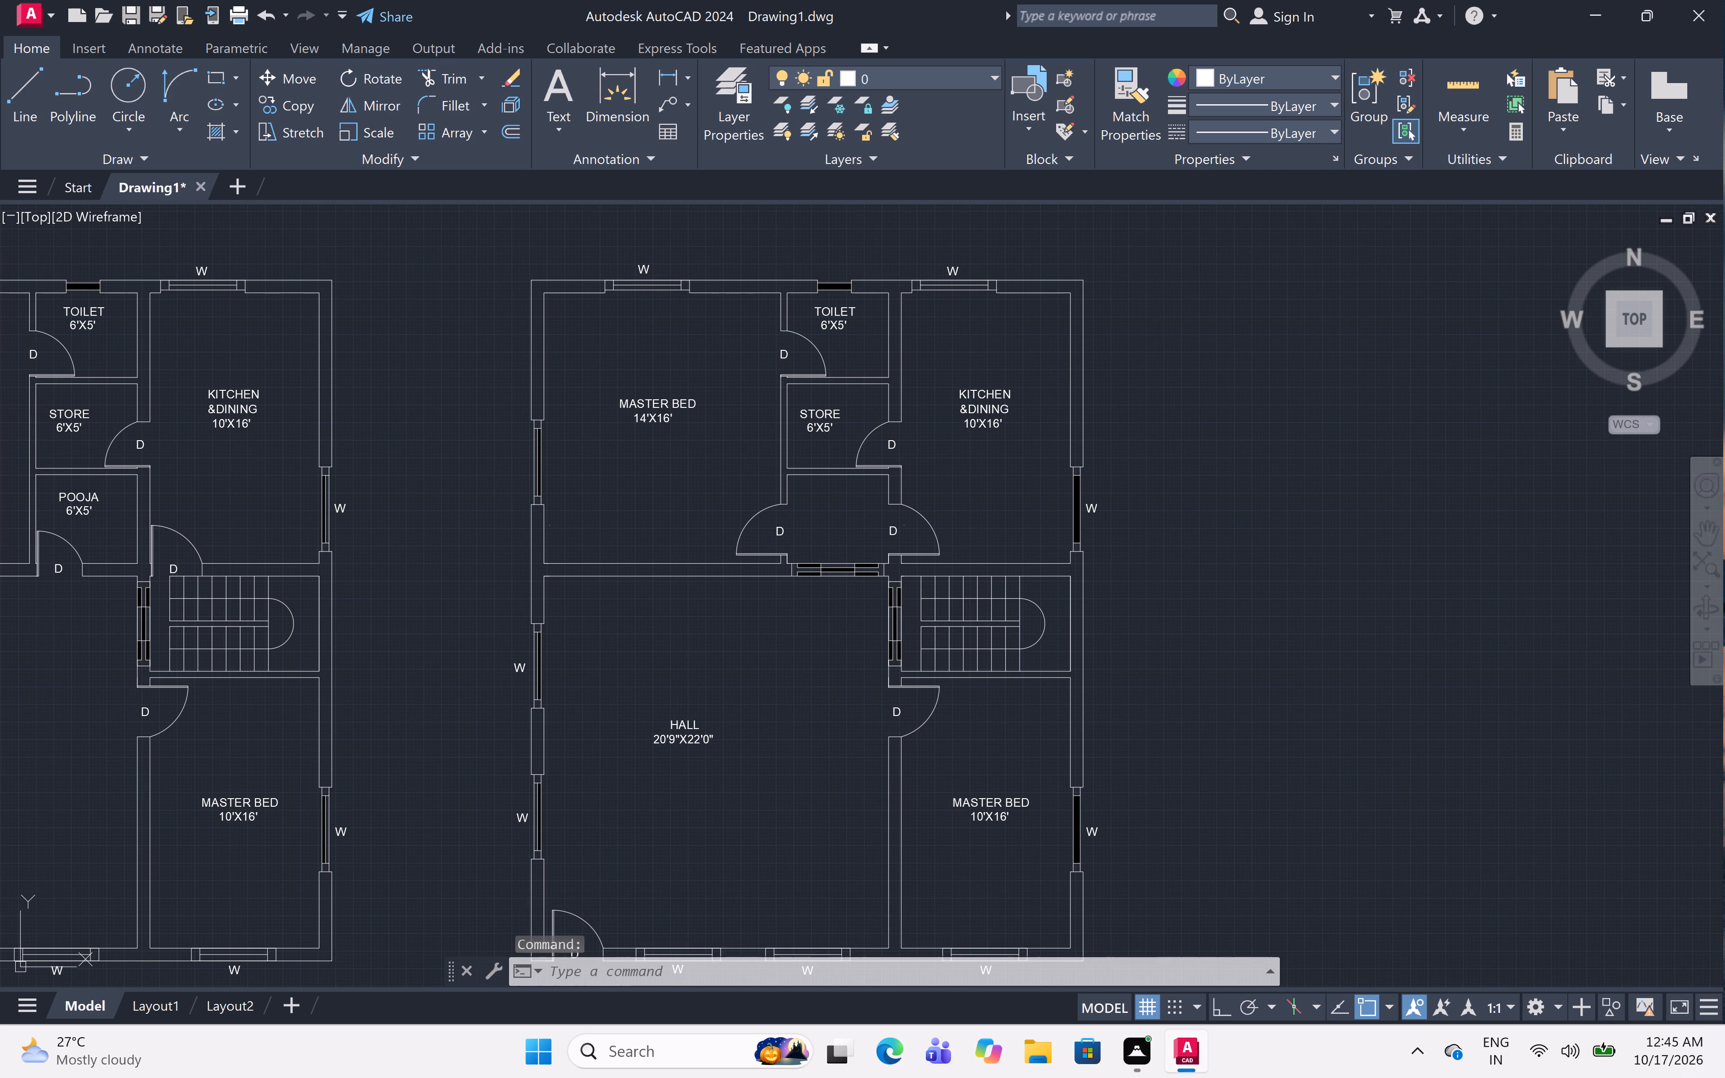
scroll(679, 751, "up", 4)
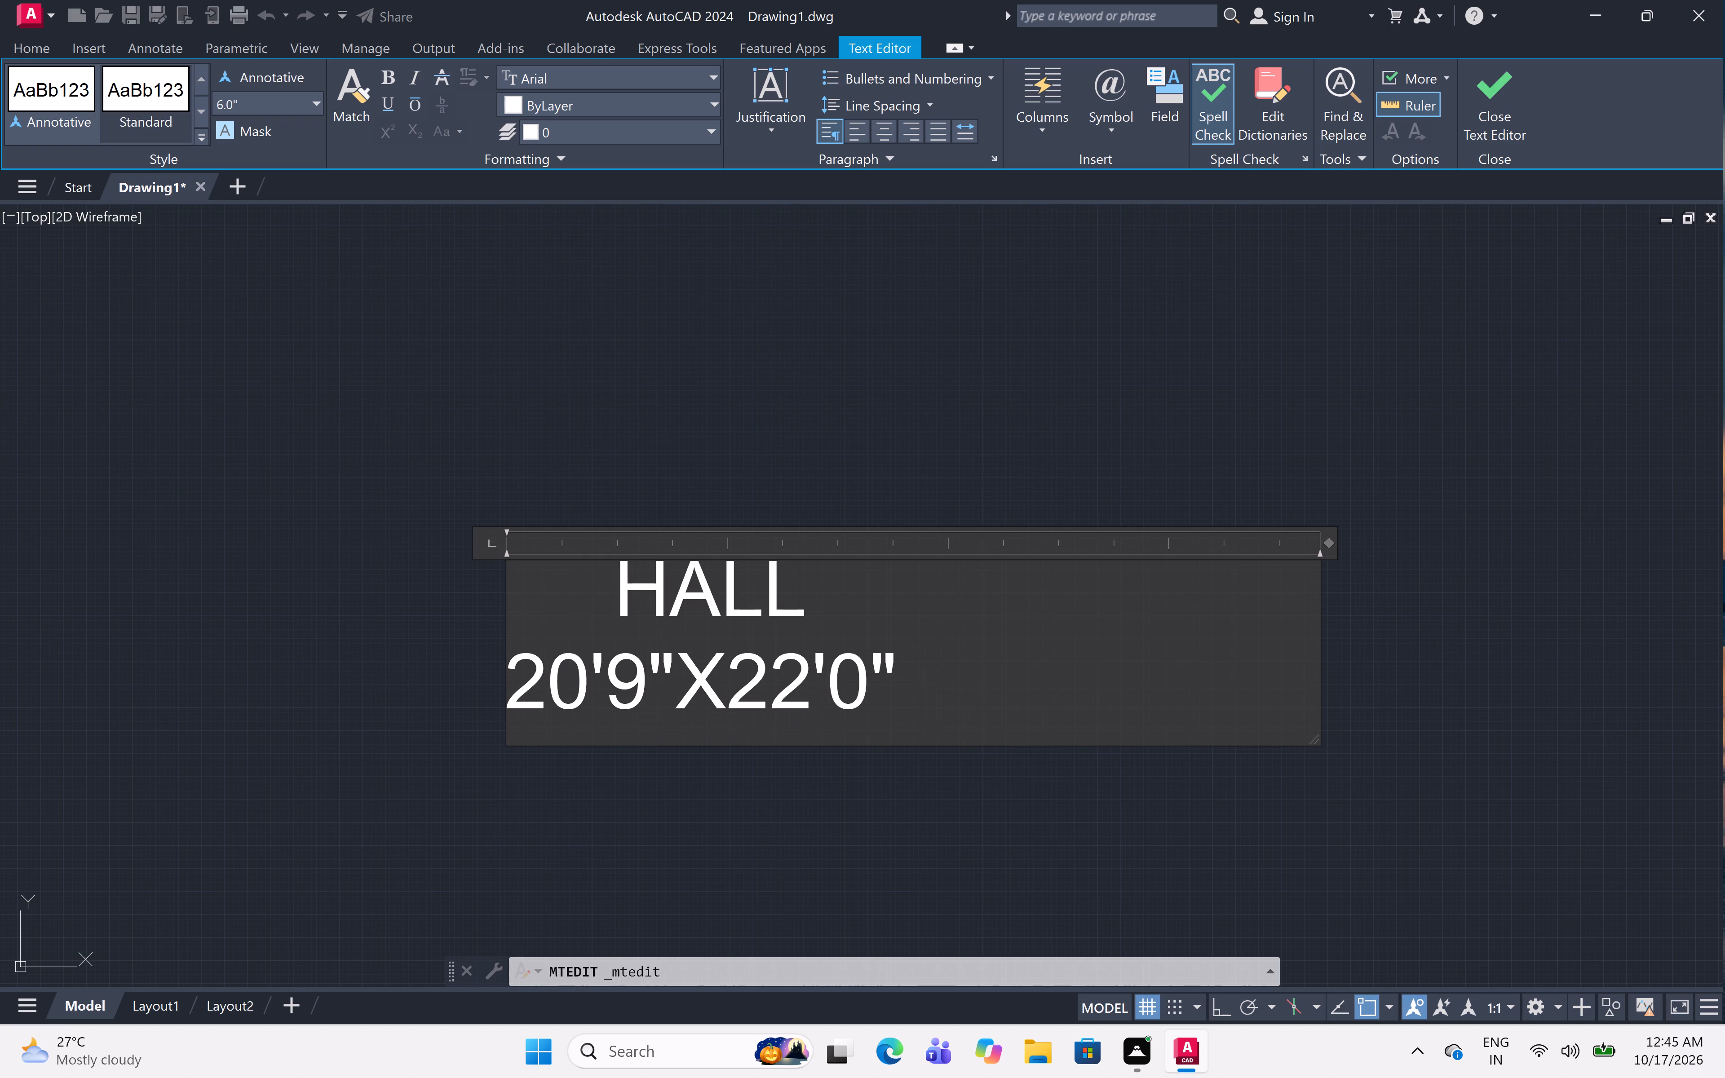
left_click(805, 582)
key("BackSpace")
key("BackSpace")
key("BackSpace")
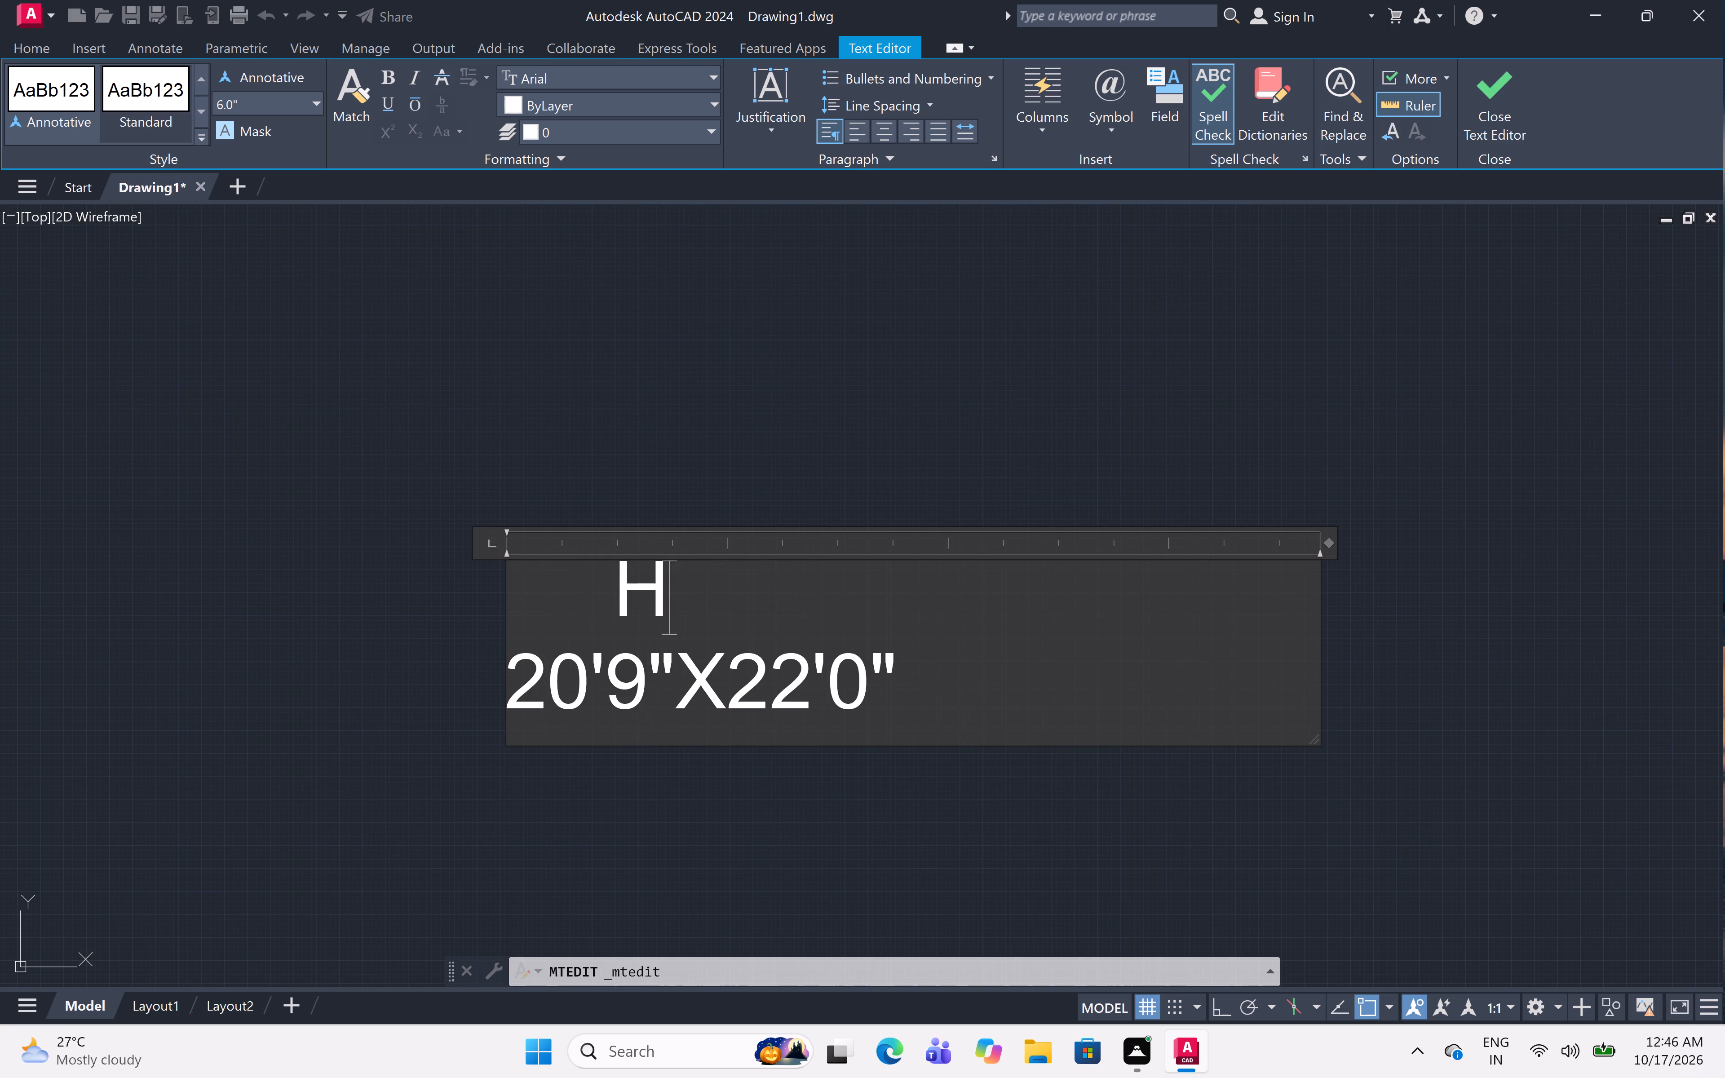
key("BackSpace")
key("BackSpace")
type("LI")
type("VING")
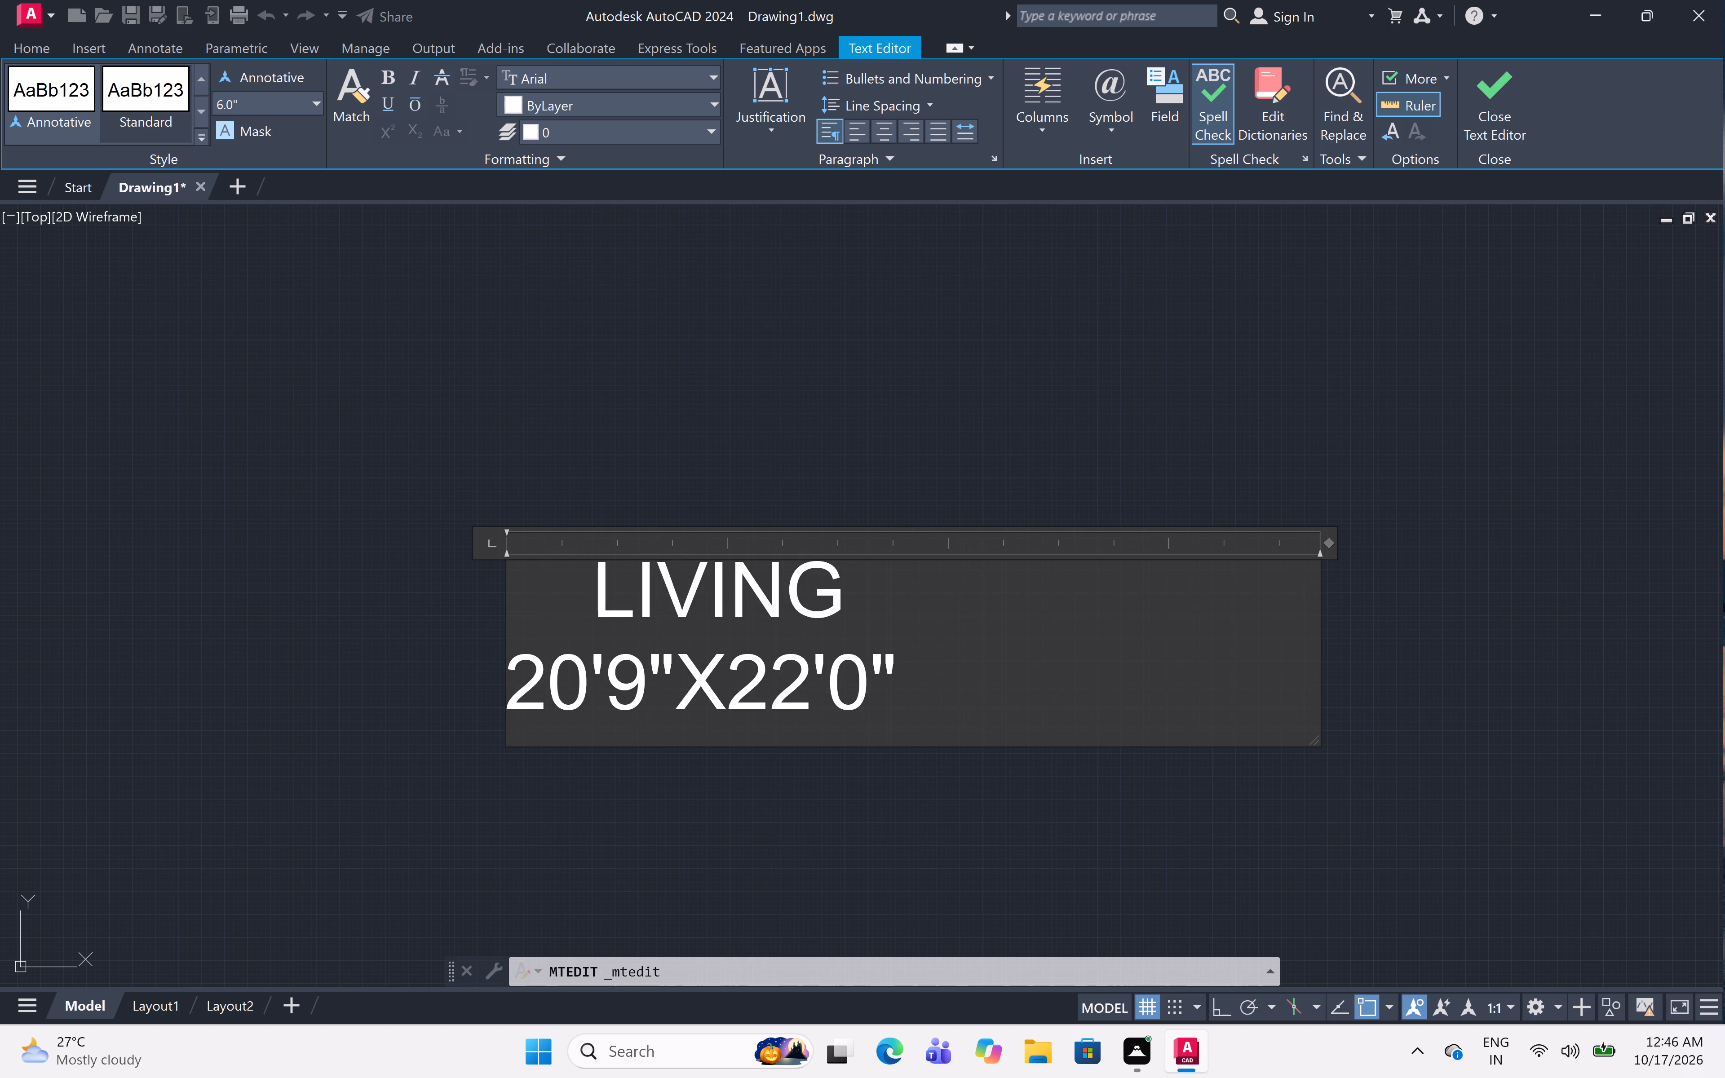
left_click(580, 608)
key("BackSpace")
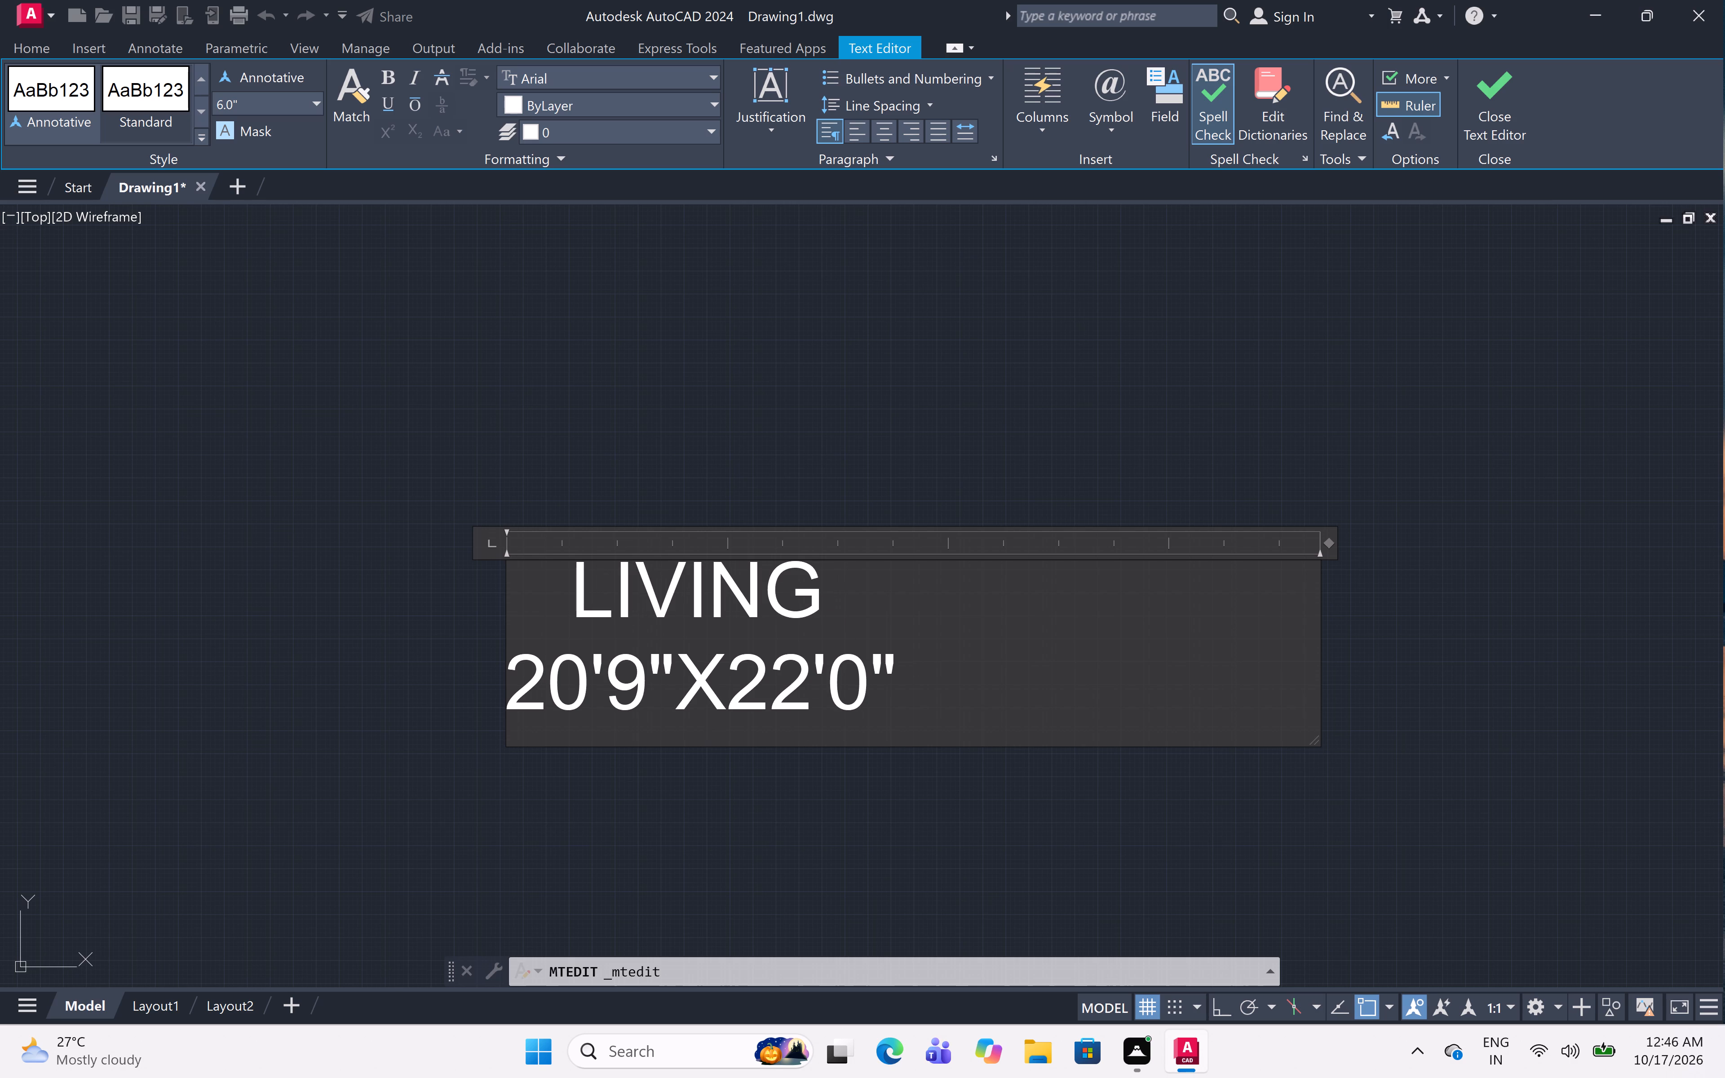
key("BackSpace")
left_click(676, 751)
scroll(739, 545, "down", 5)
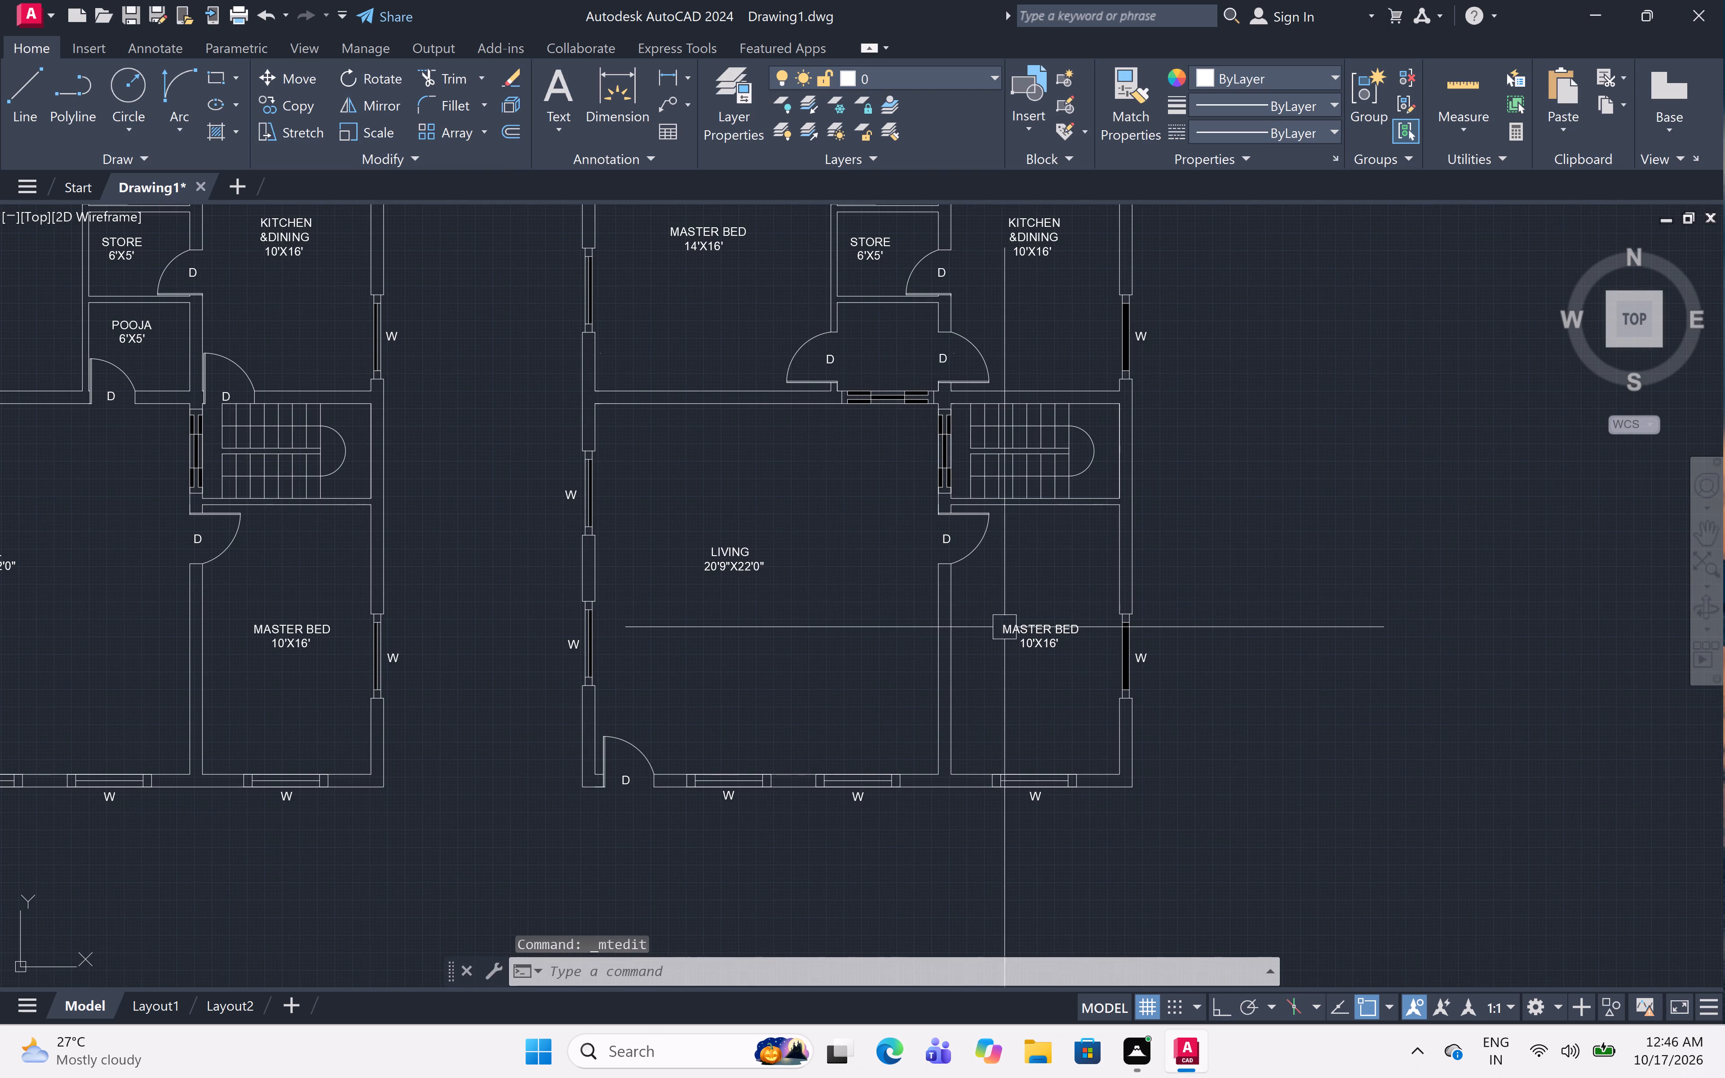
Rename the second plan's MASTER BED 10'X16' label to STUDY and remove the spaces before its 10'X16' line.
scroll(1067, 628, "up", 3)
triple_click(1032, 624)
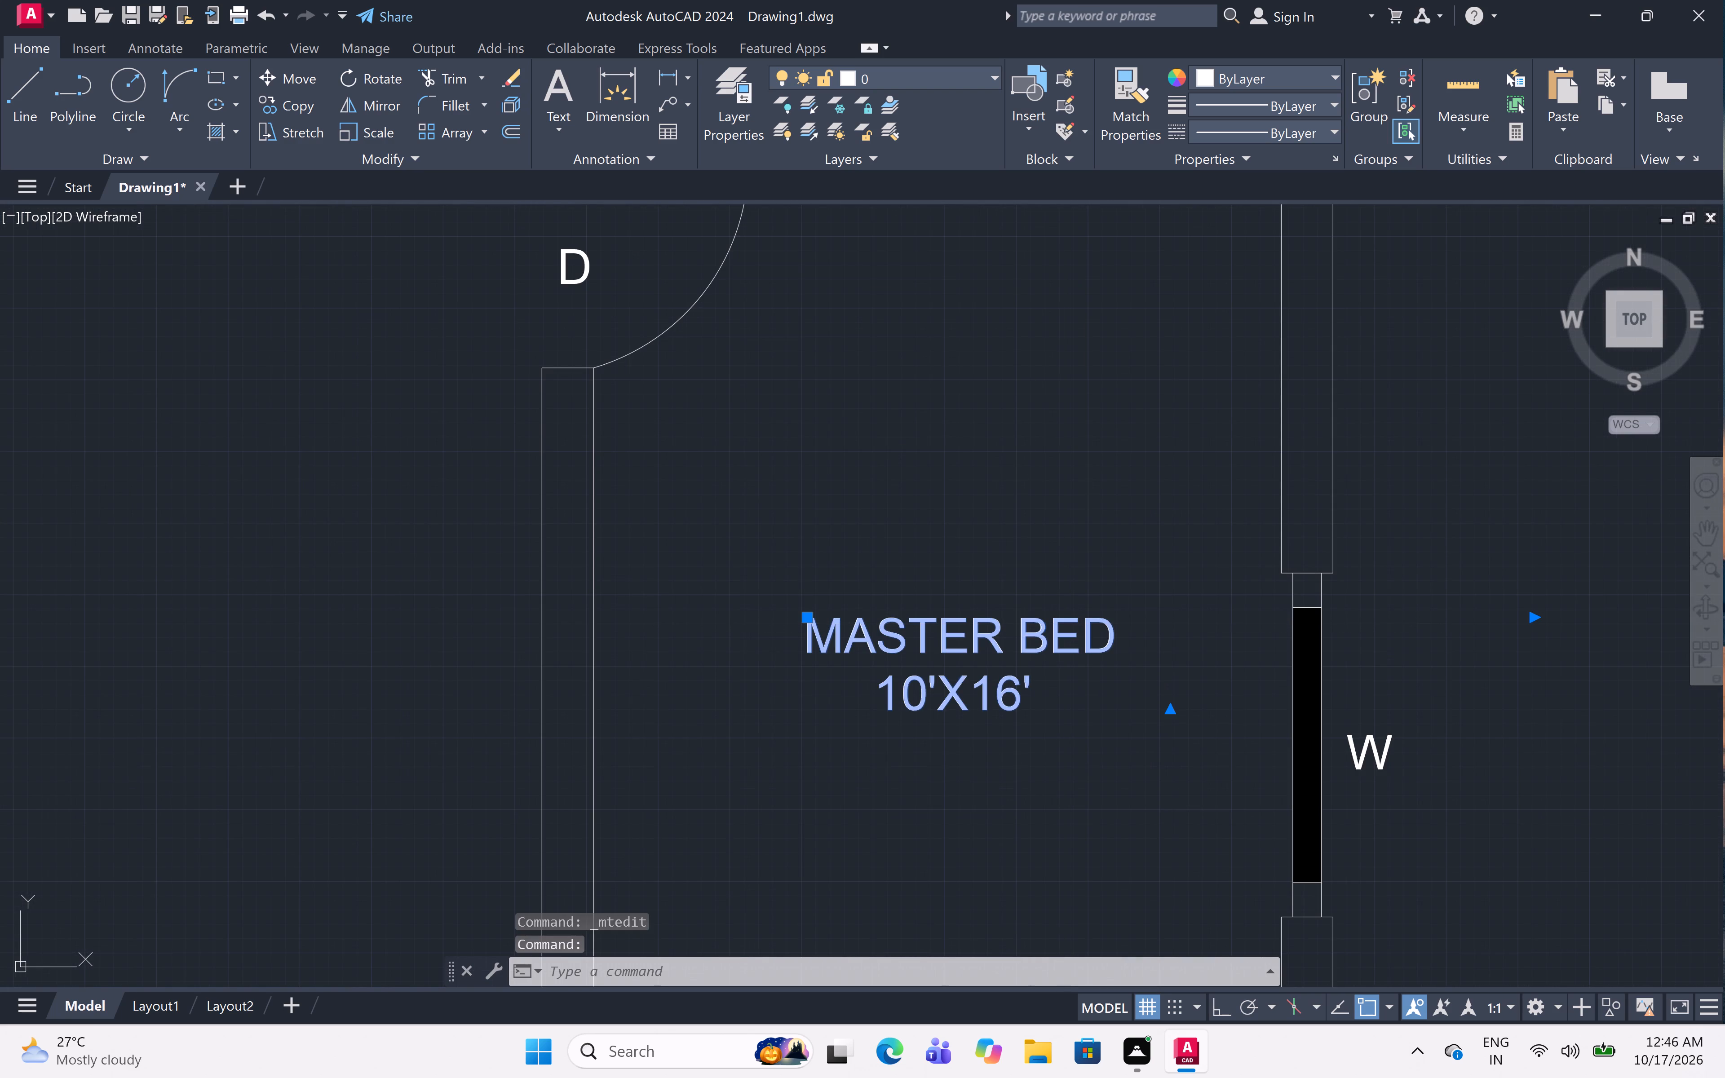
left_click(1126, 638)
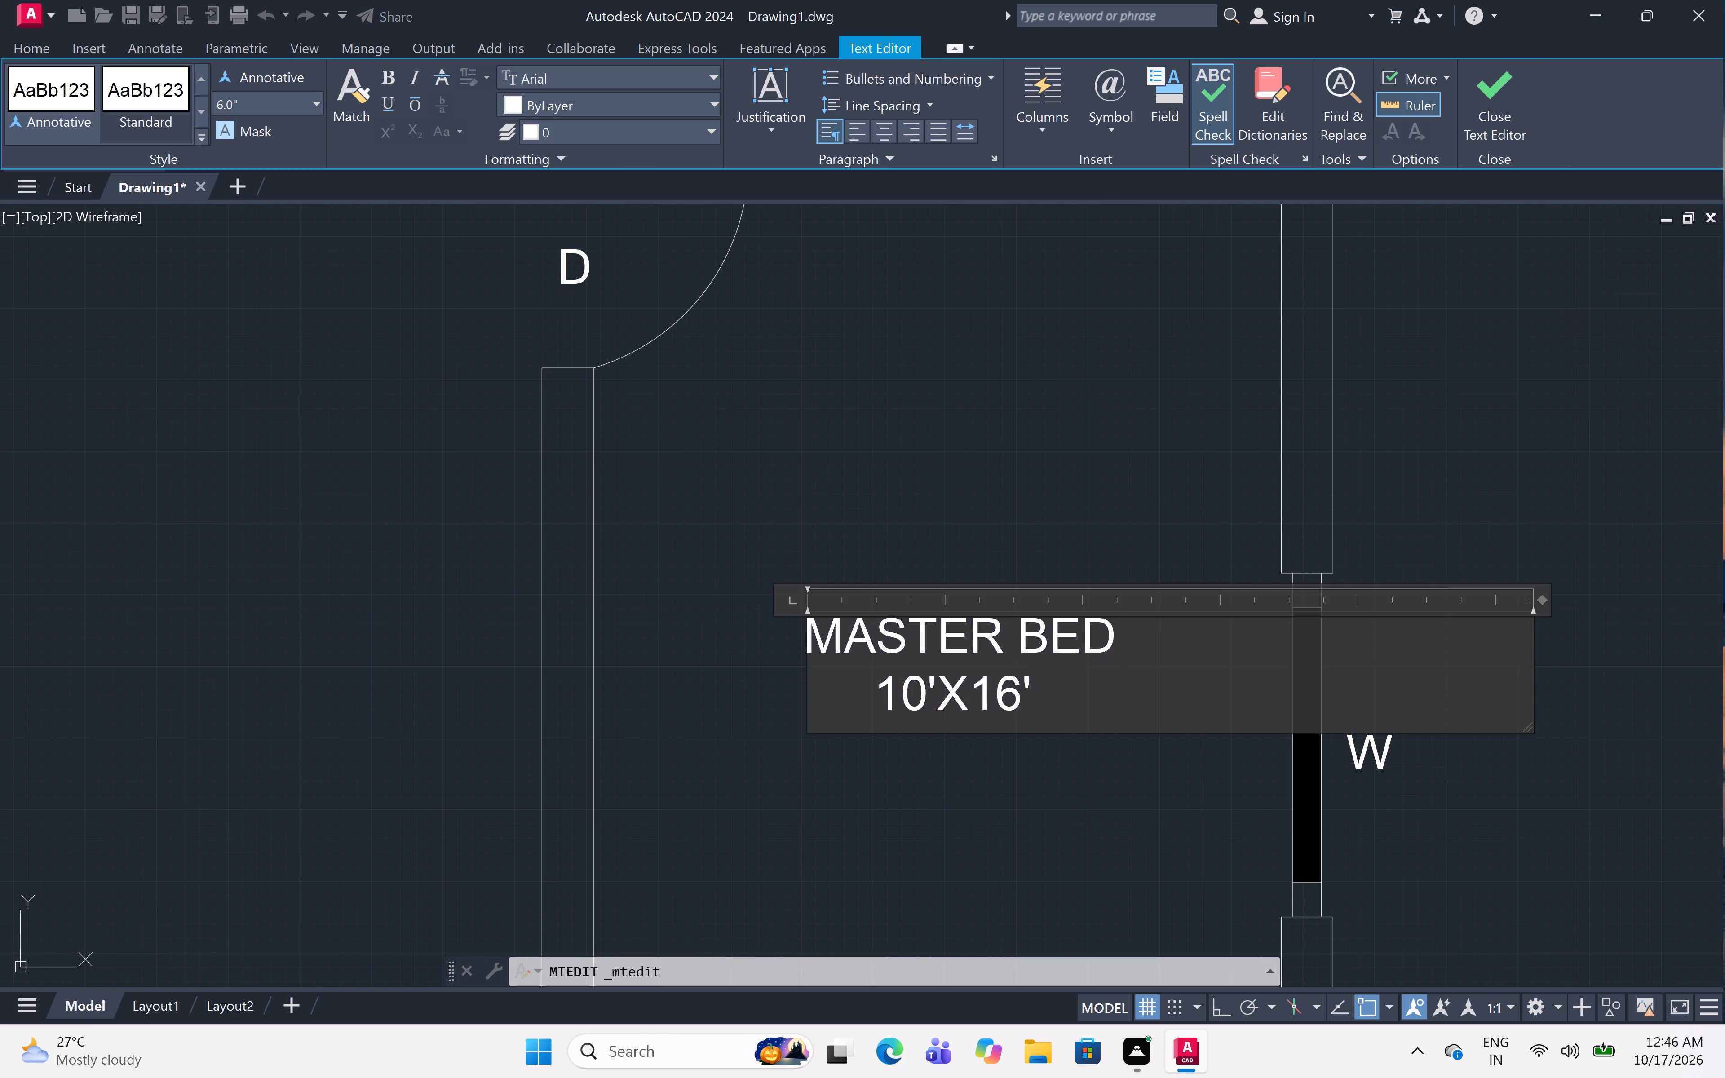
key("BackSpace")
key("BackSpace")
key("BackSpace")
key("BackSpace")
key("BackSpace")
key("BackSpace")
key("BackSpace")
key("BackSpace")
key("BackSpace")
key("BackSpace")
key("BackSpace")
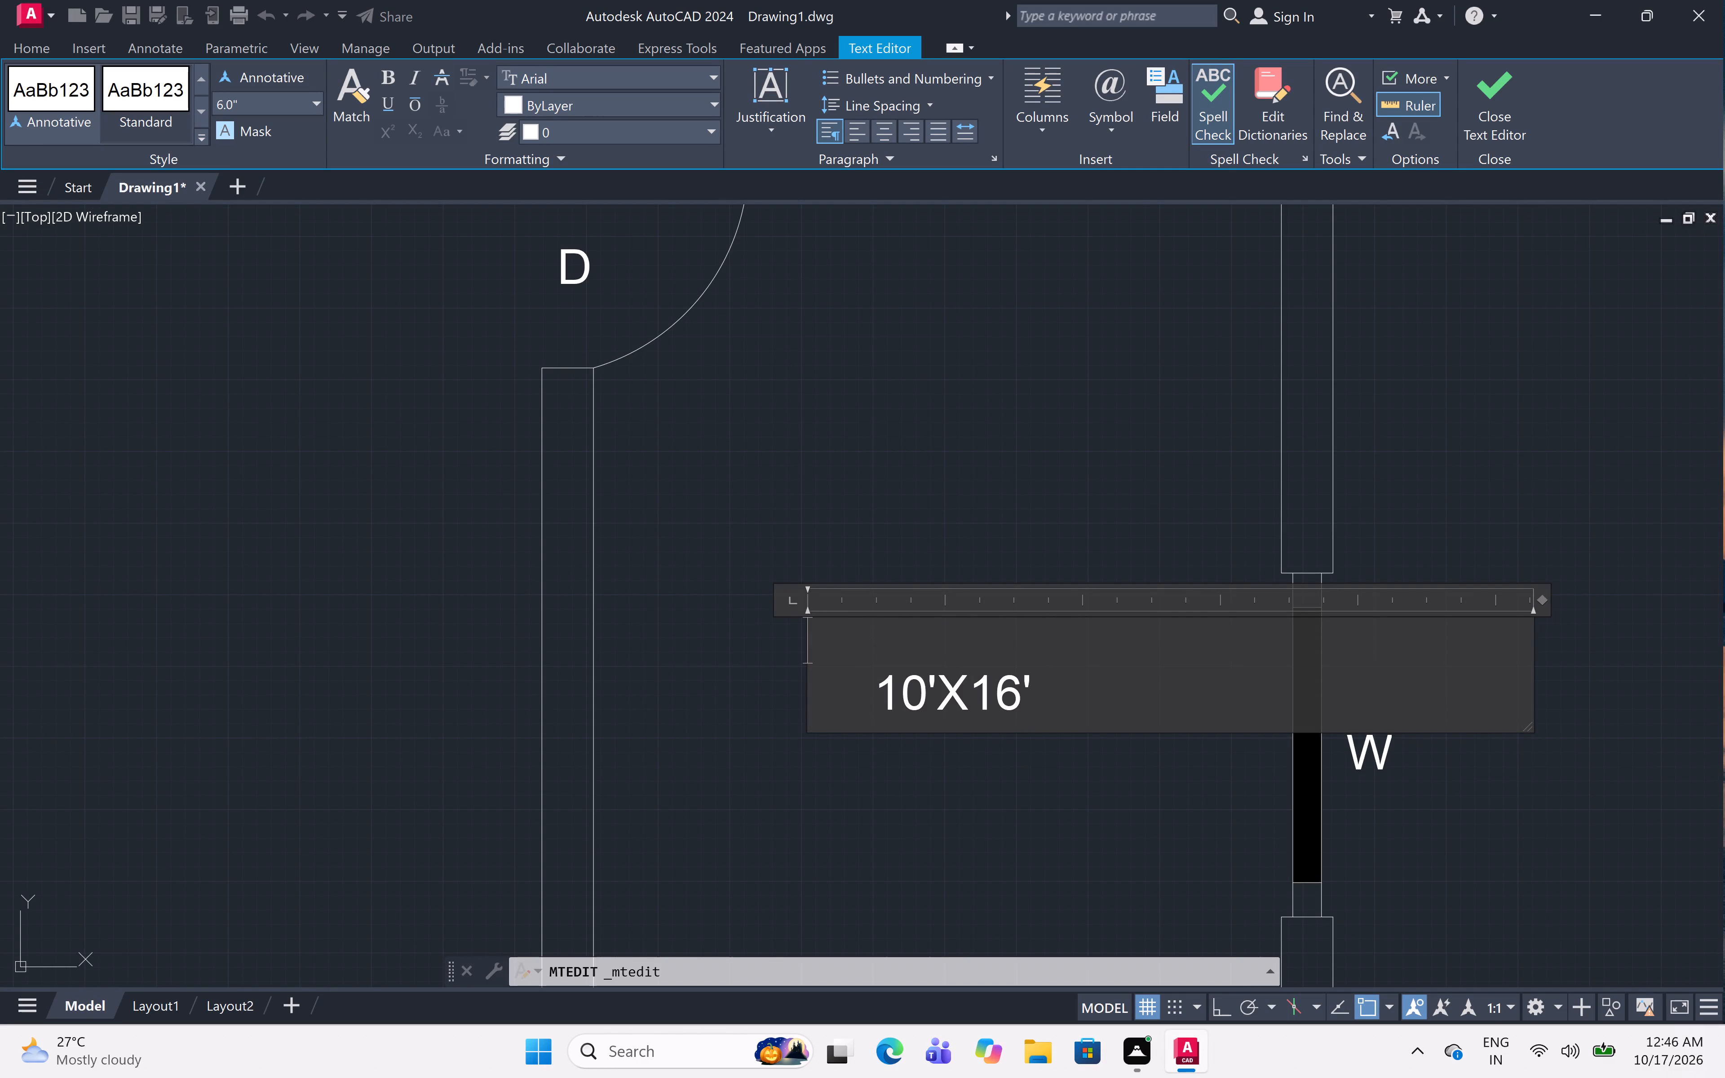
type("STUDU")
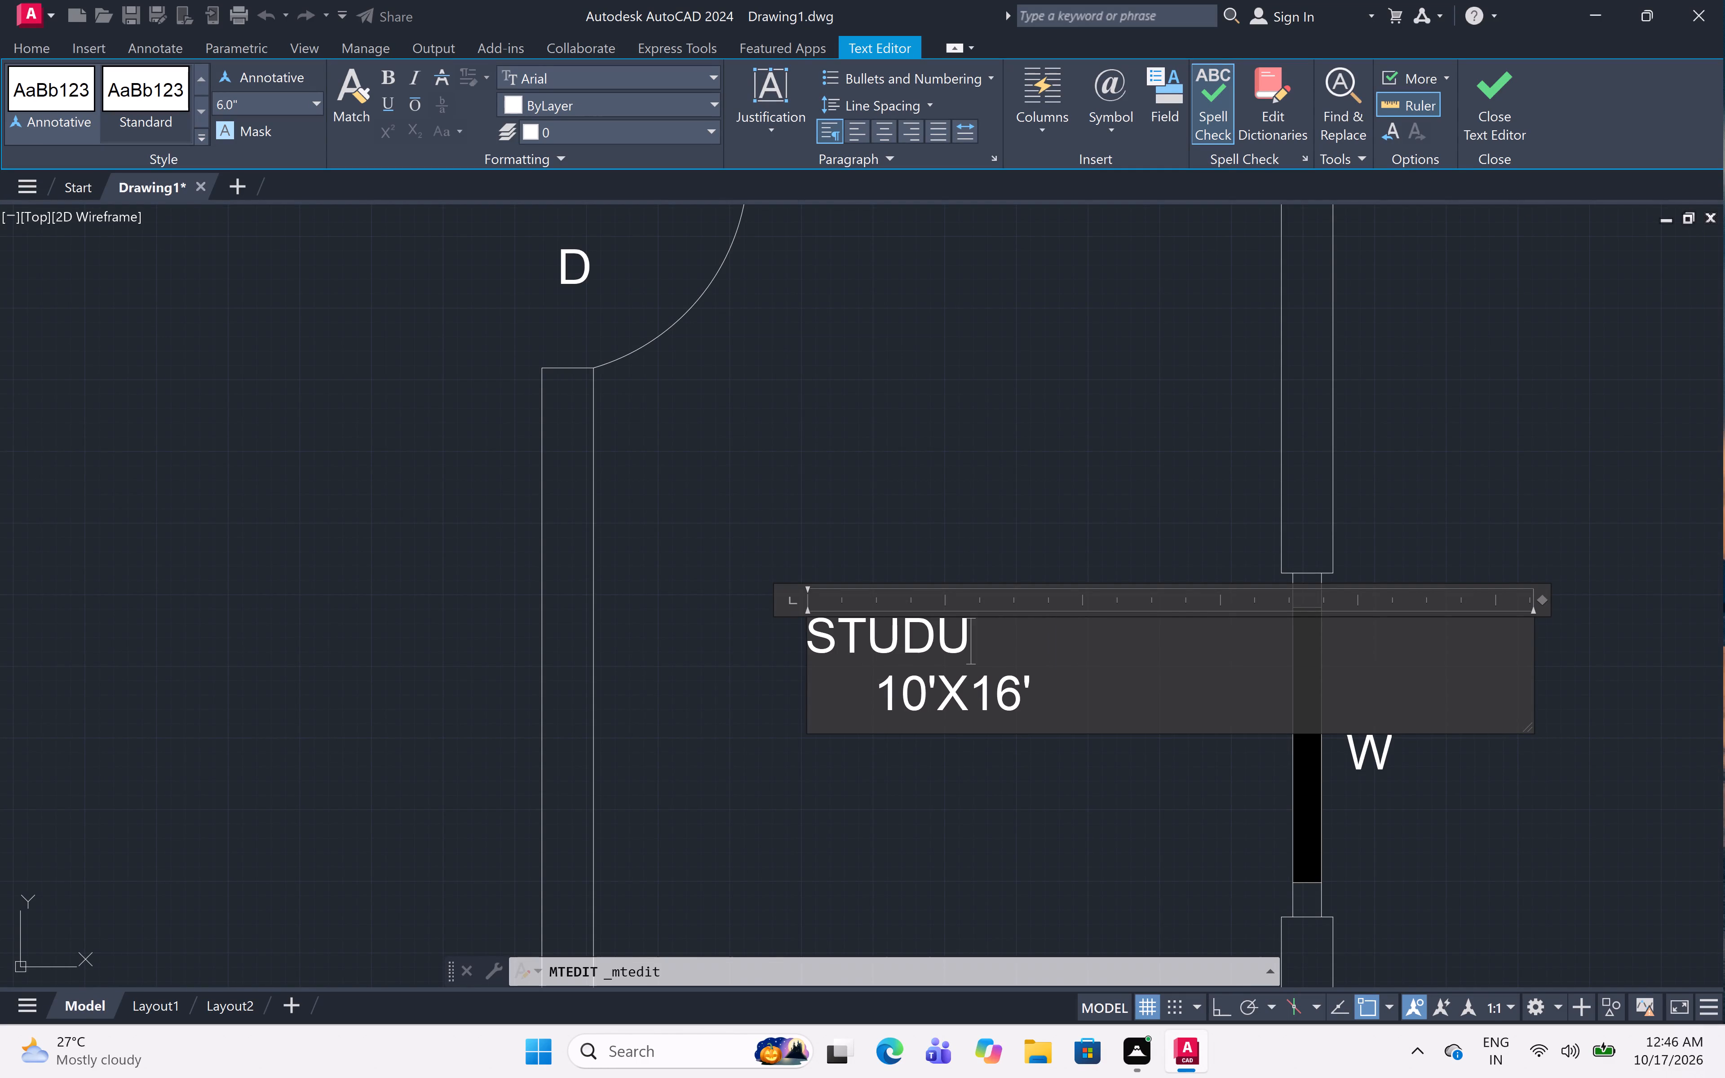
key("BackSpace")
key("y")
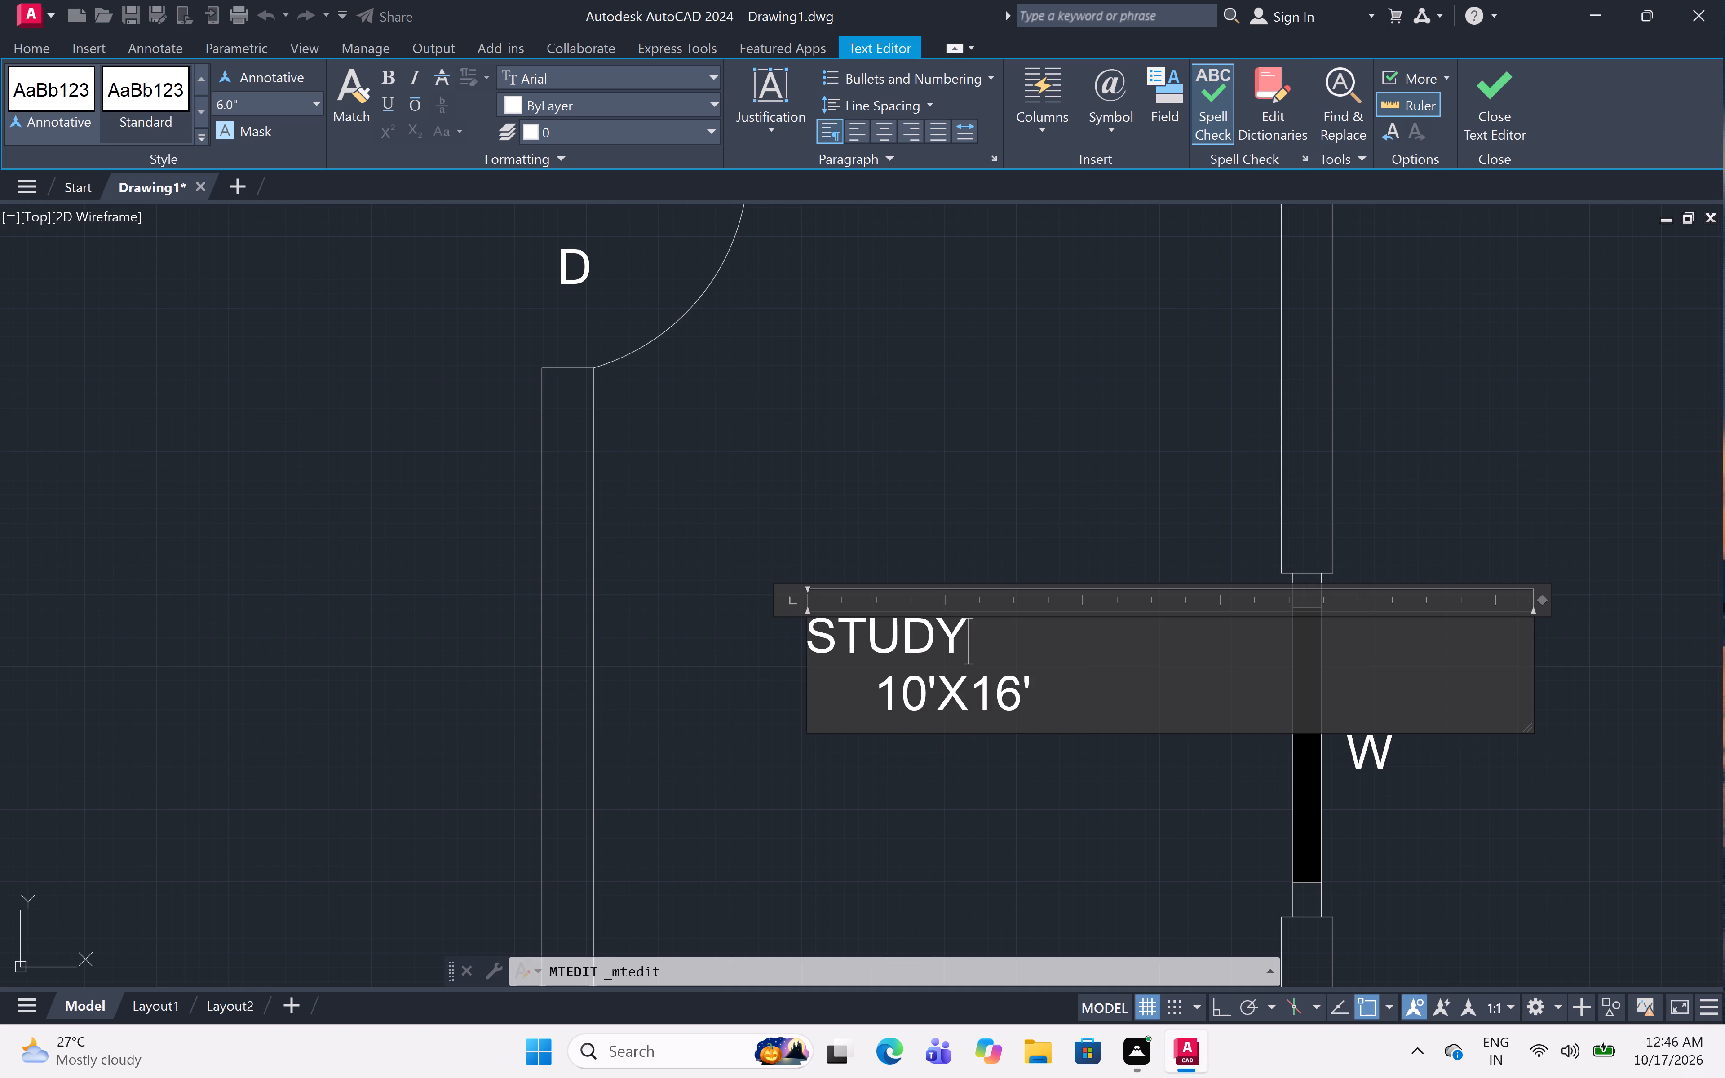
left_click(867, 694)
key("BackSpace")
key("BackSpace")
key("BackSpace")
key("BackSpace")
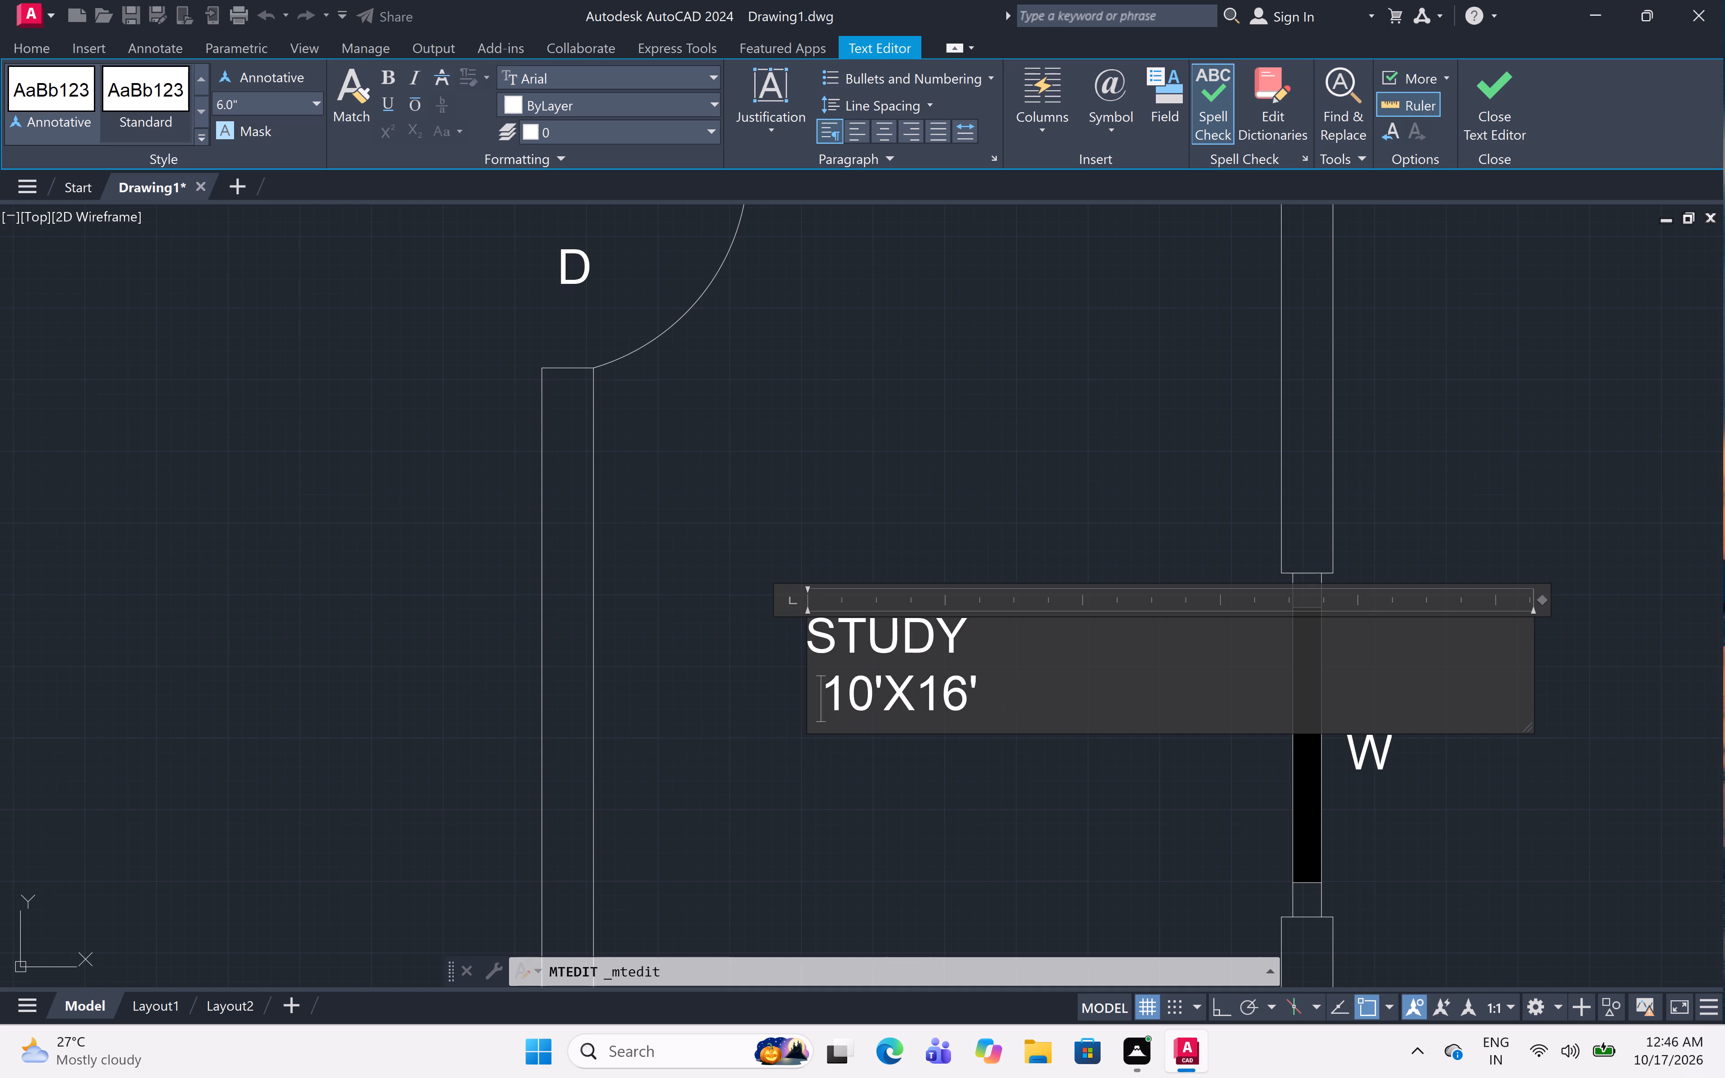
key("BackSpace")
left_click(848, 786)
scroll(917, 590, "down", 5)
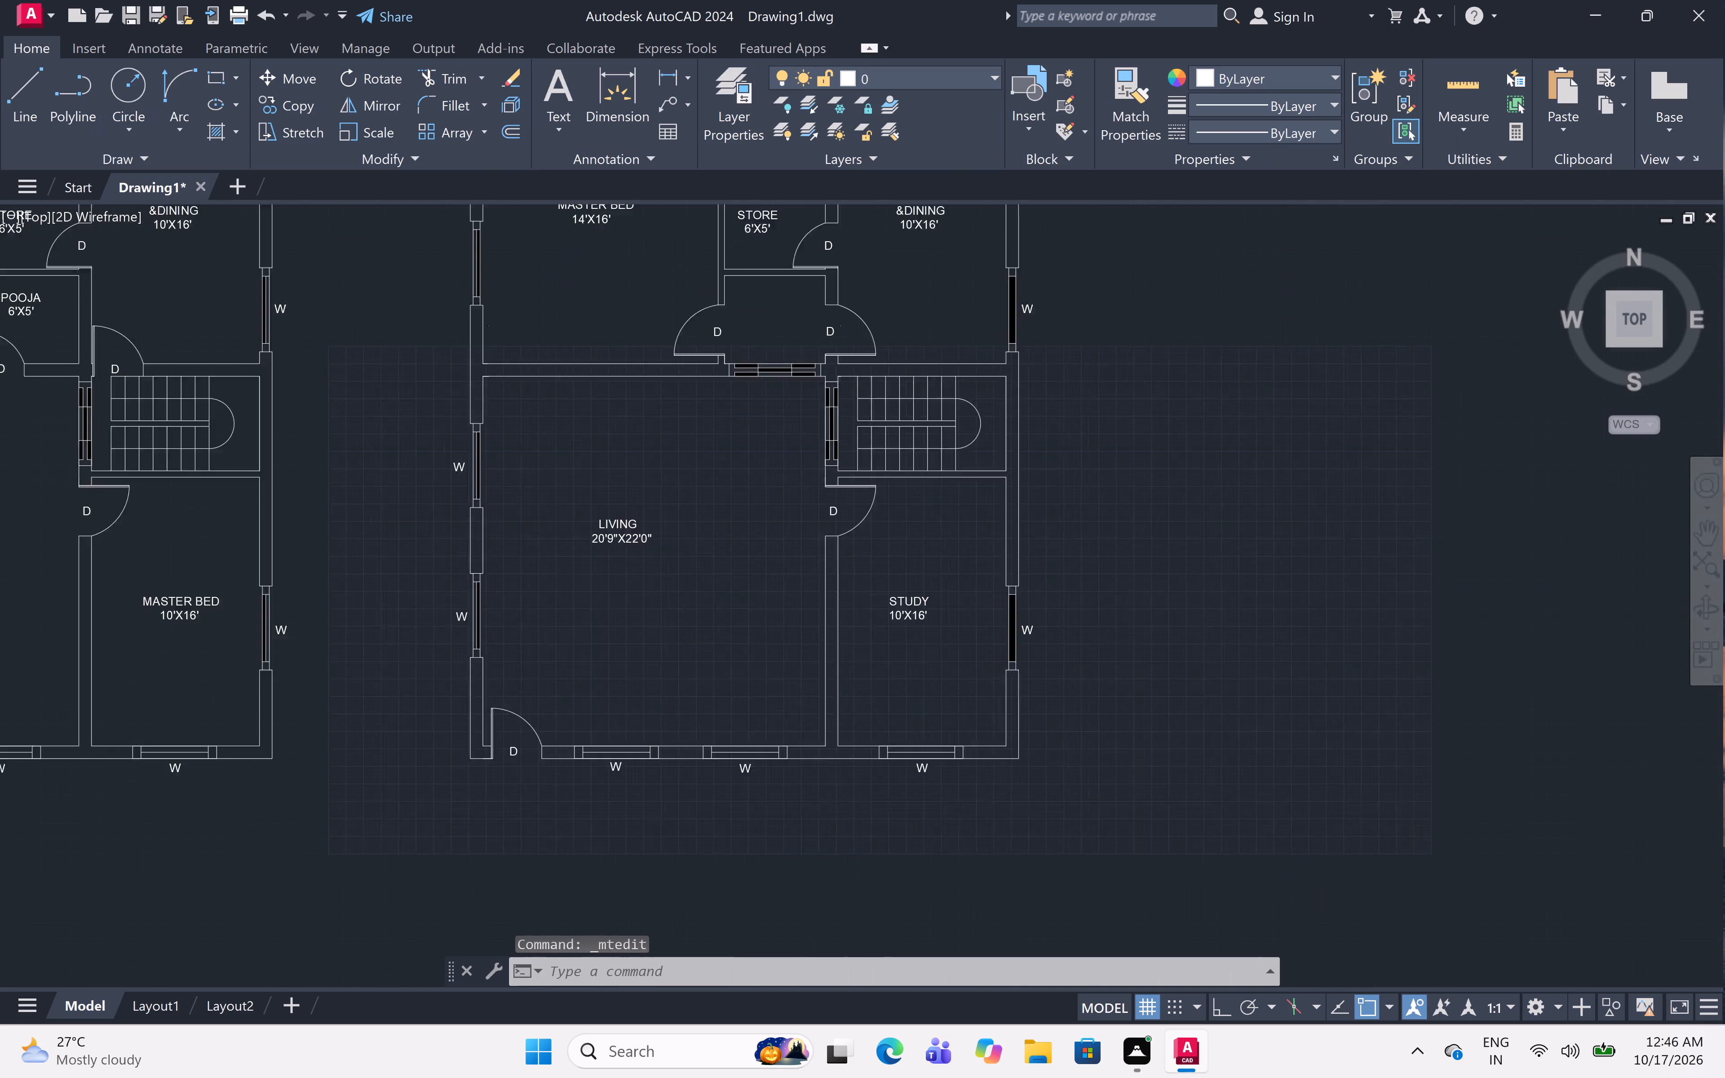
Draw vertical construction lines through the first plan's lower-left outer and inner wall corners and both sides of its entrance door.
scroll(917, 590, "down", 1)
scroll(919, 652, "up", 2)
middle_click_drag(919, 652, 1127, 886)
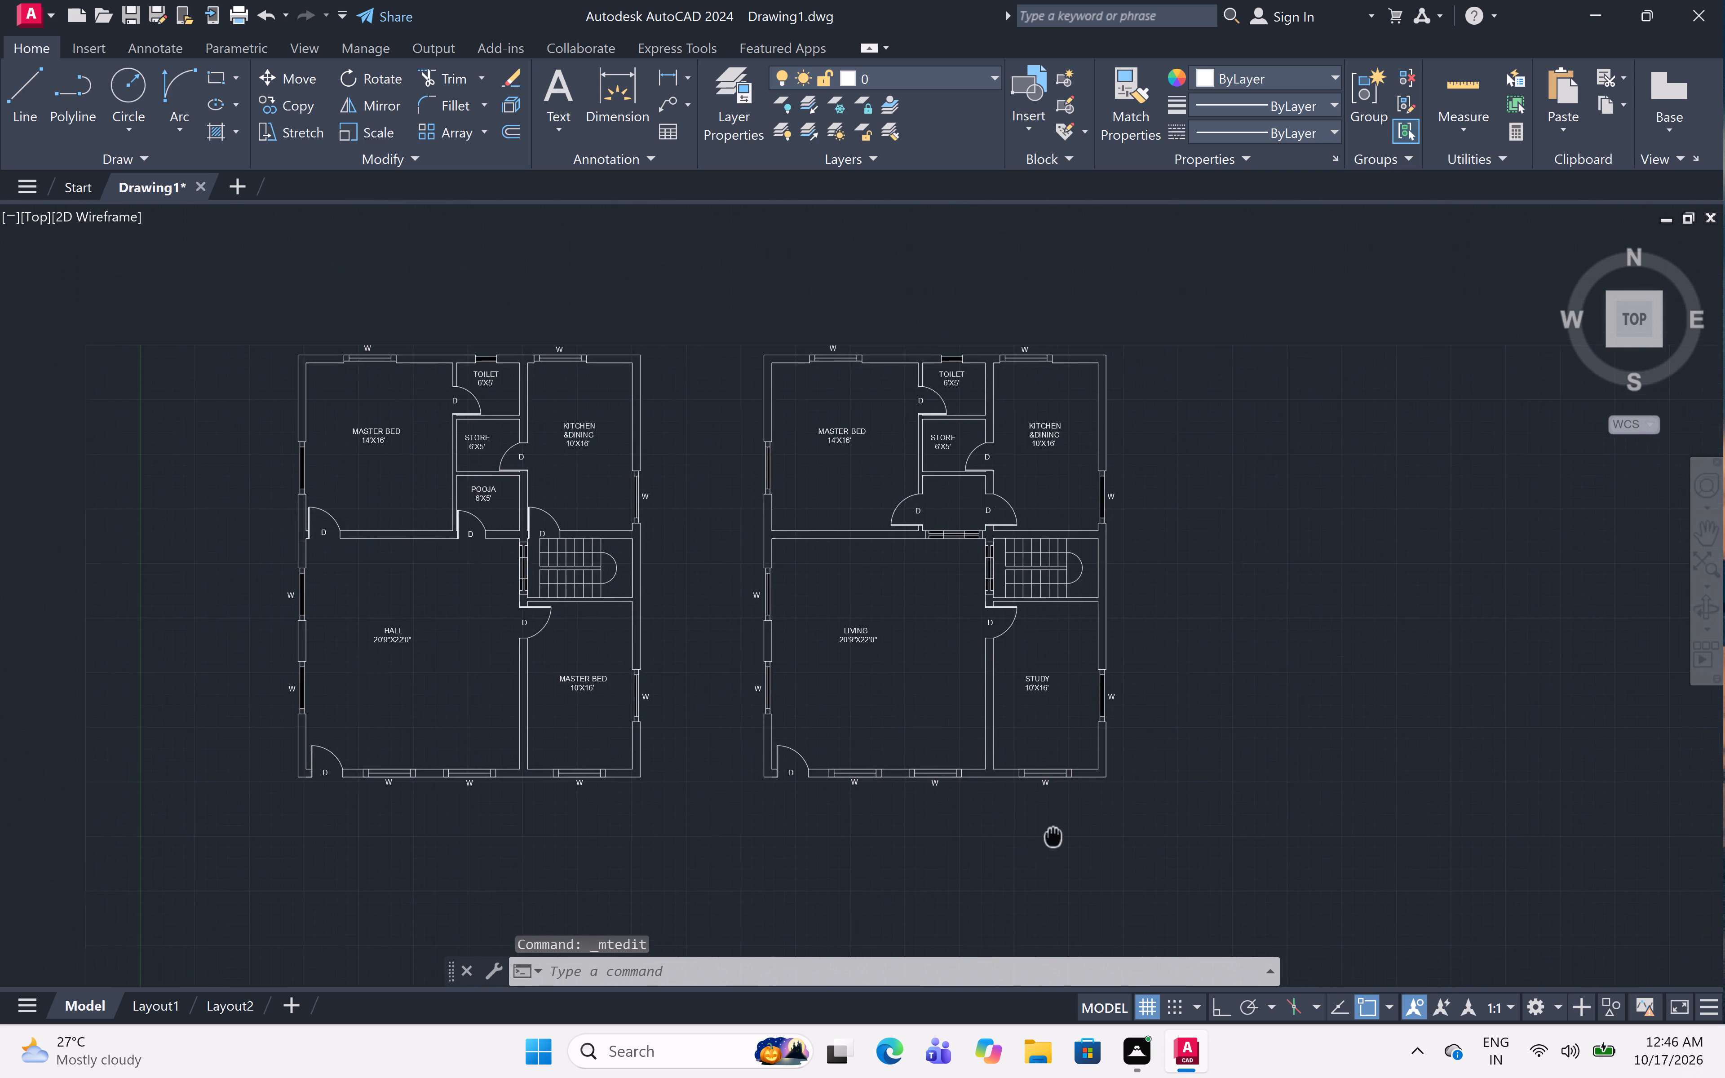
middle_click_drag(1127, 886, 1340, 912)
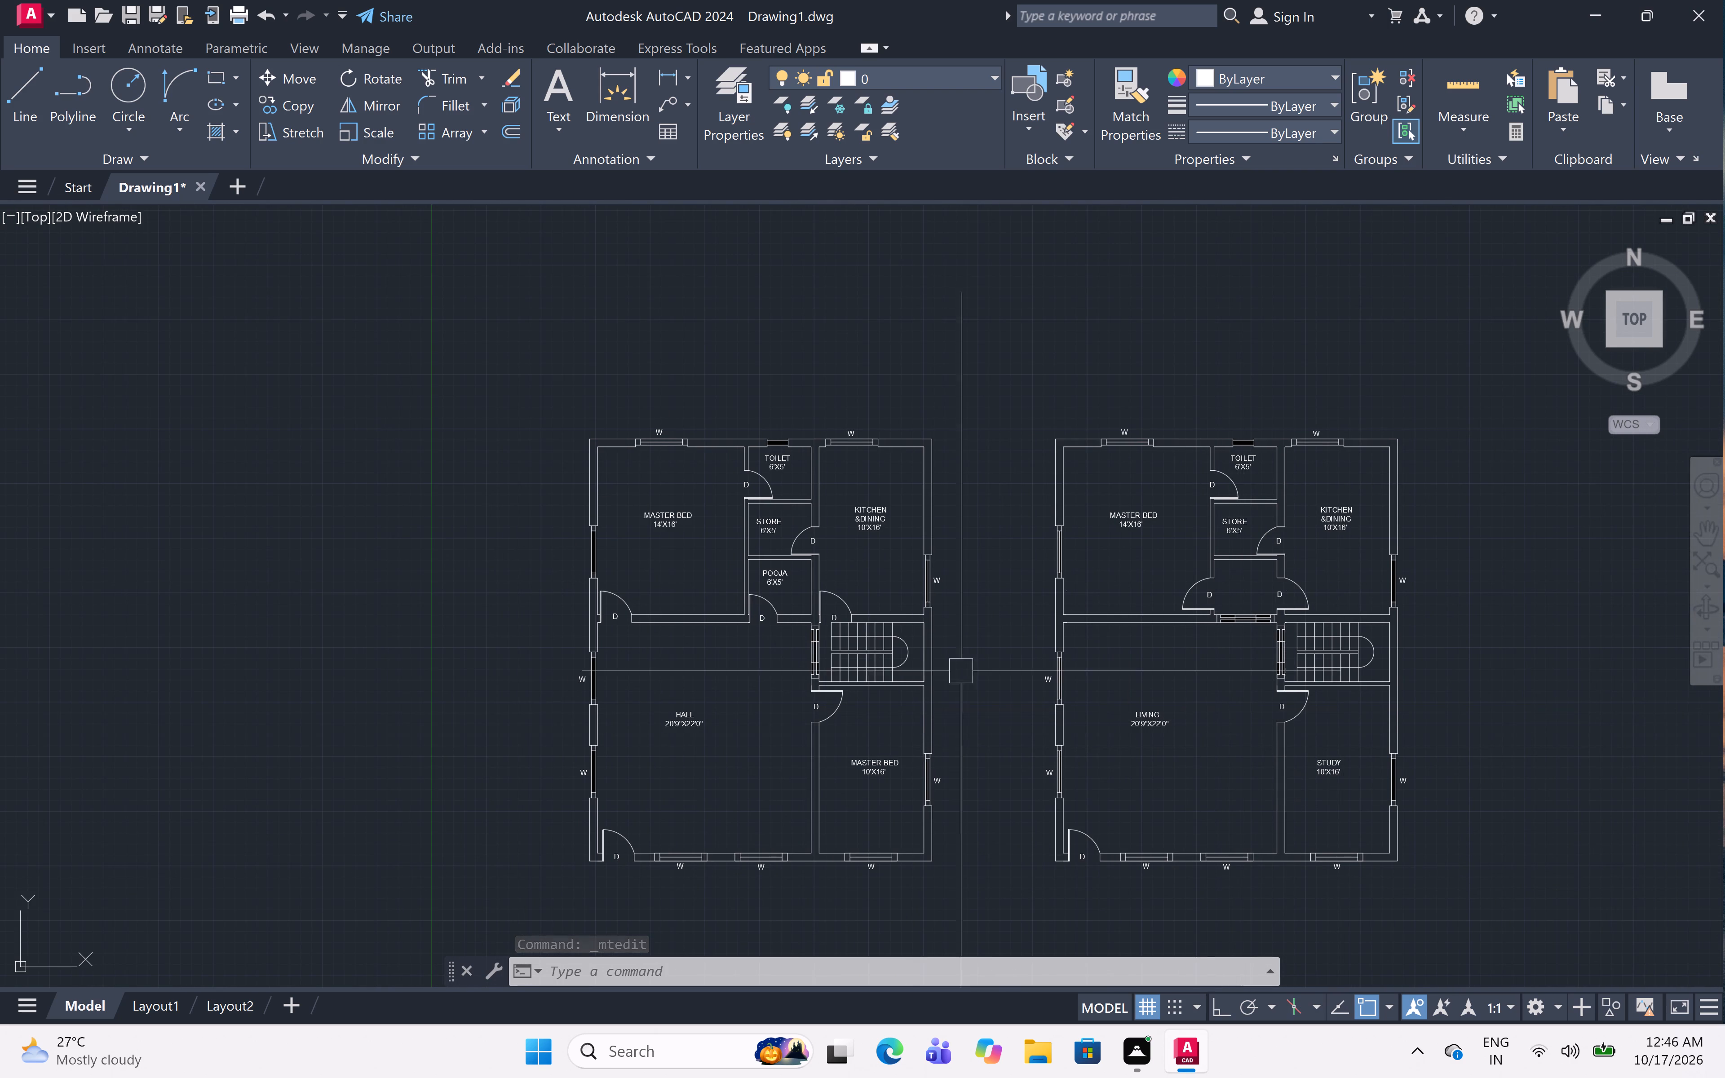
middle_click_drag(677, 937, 761, 783)
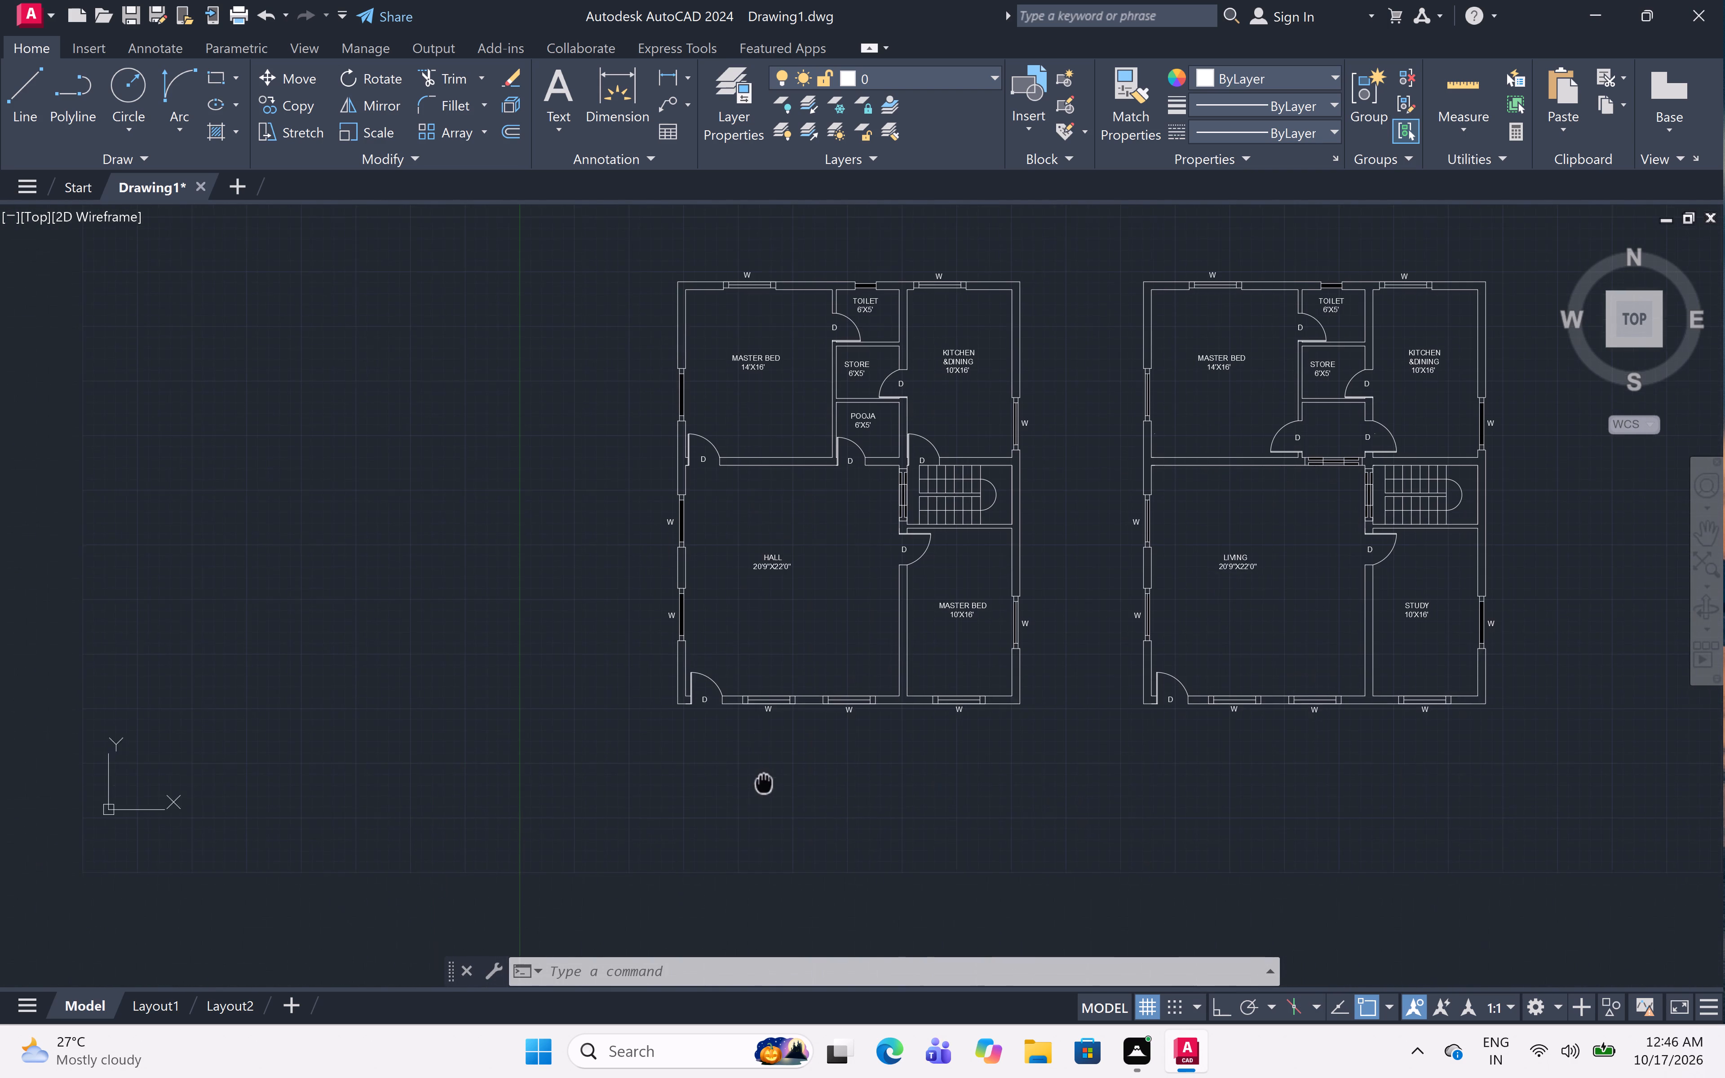
middle_click_drag(761, 783, 765, 790)
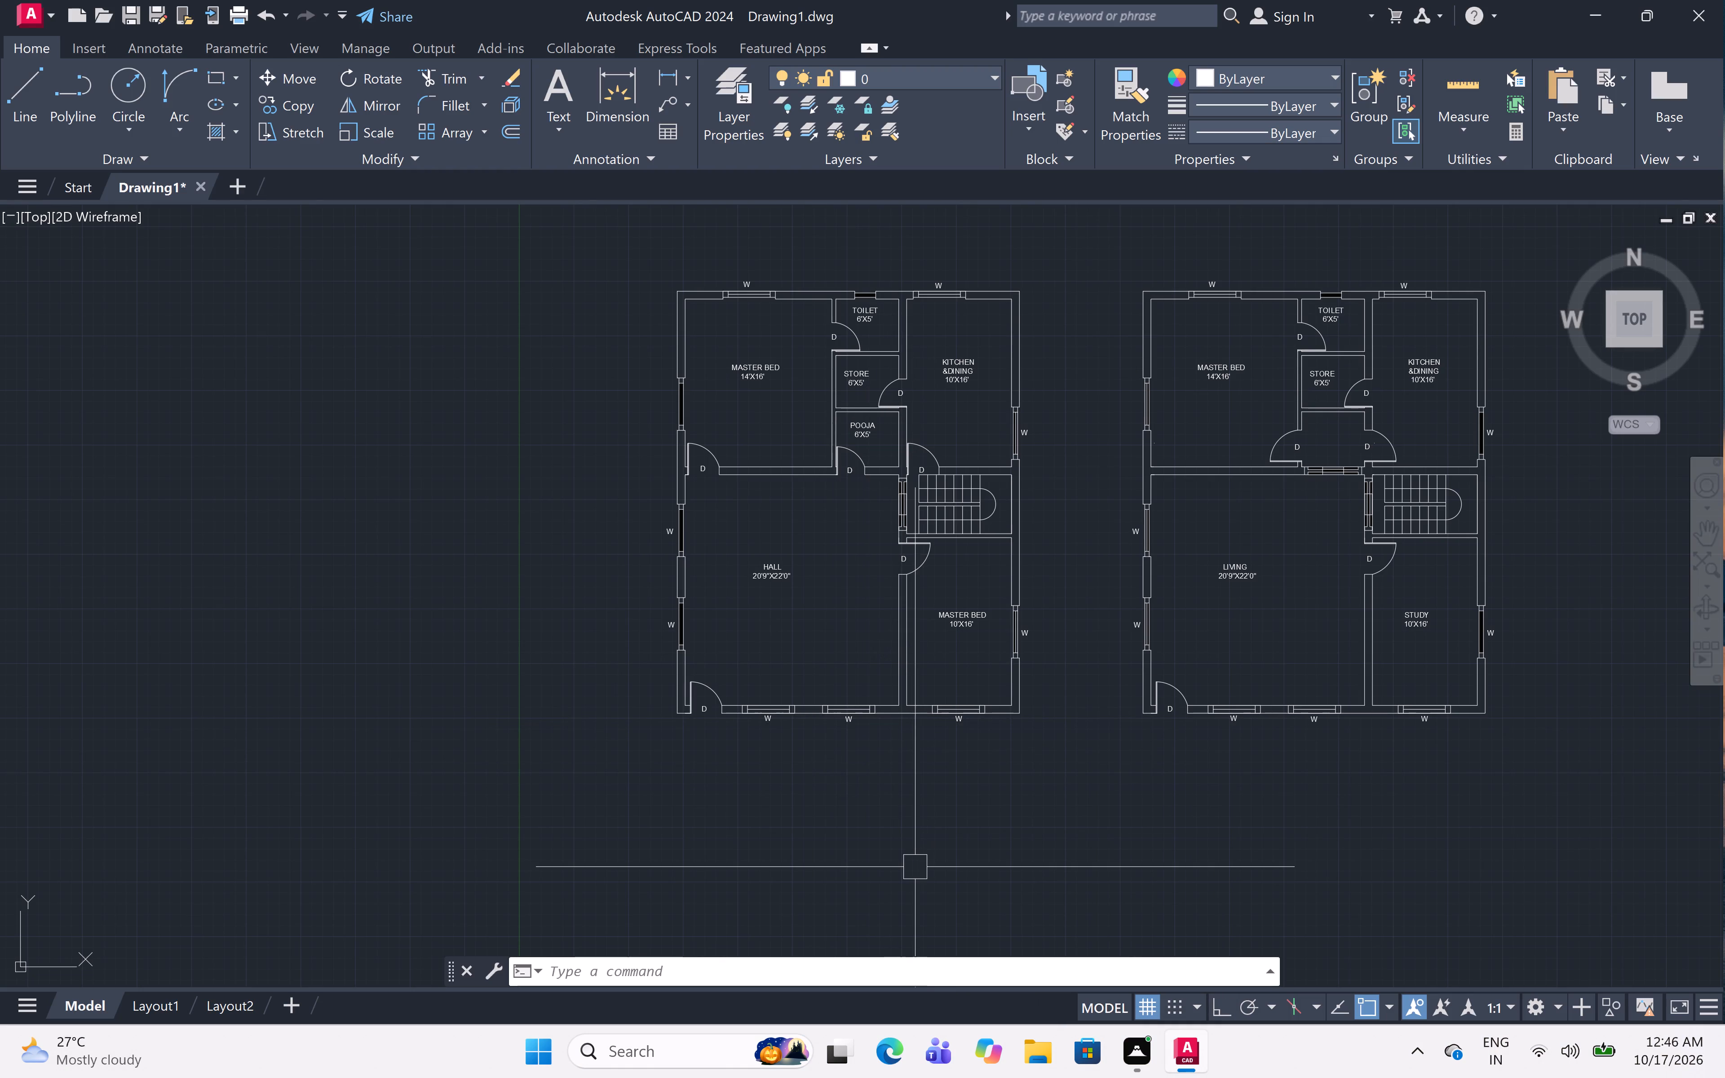
scroll(865, 902, "up", 2)
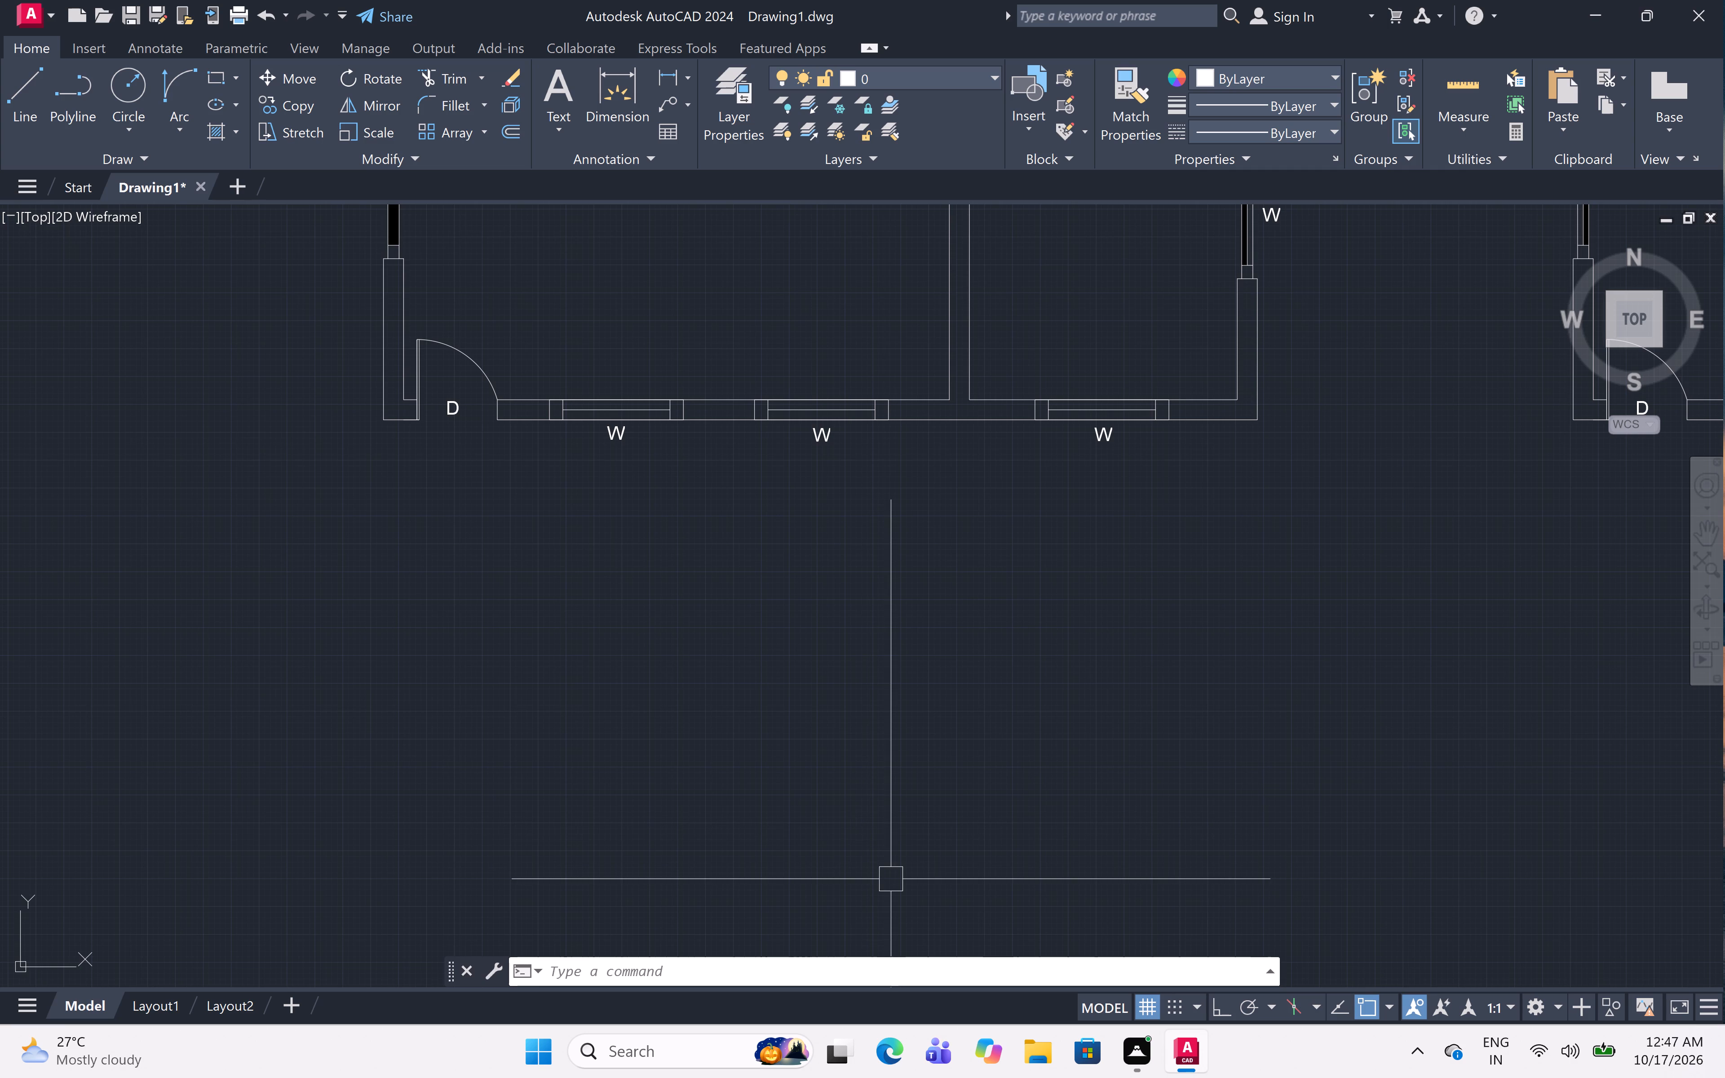
key("x")
key("l")
key("space")
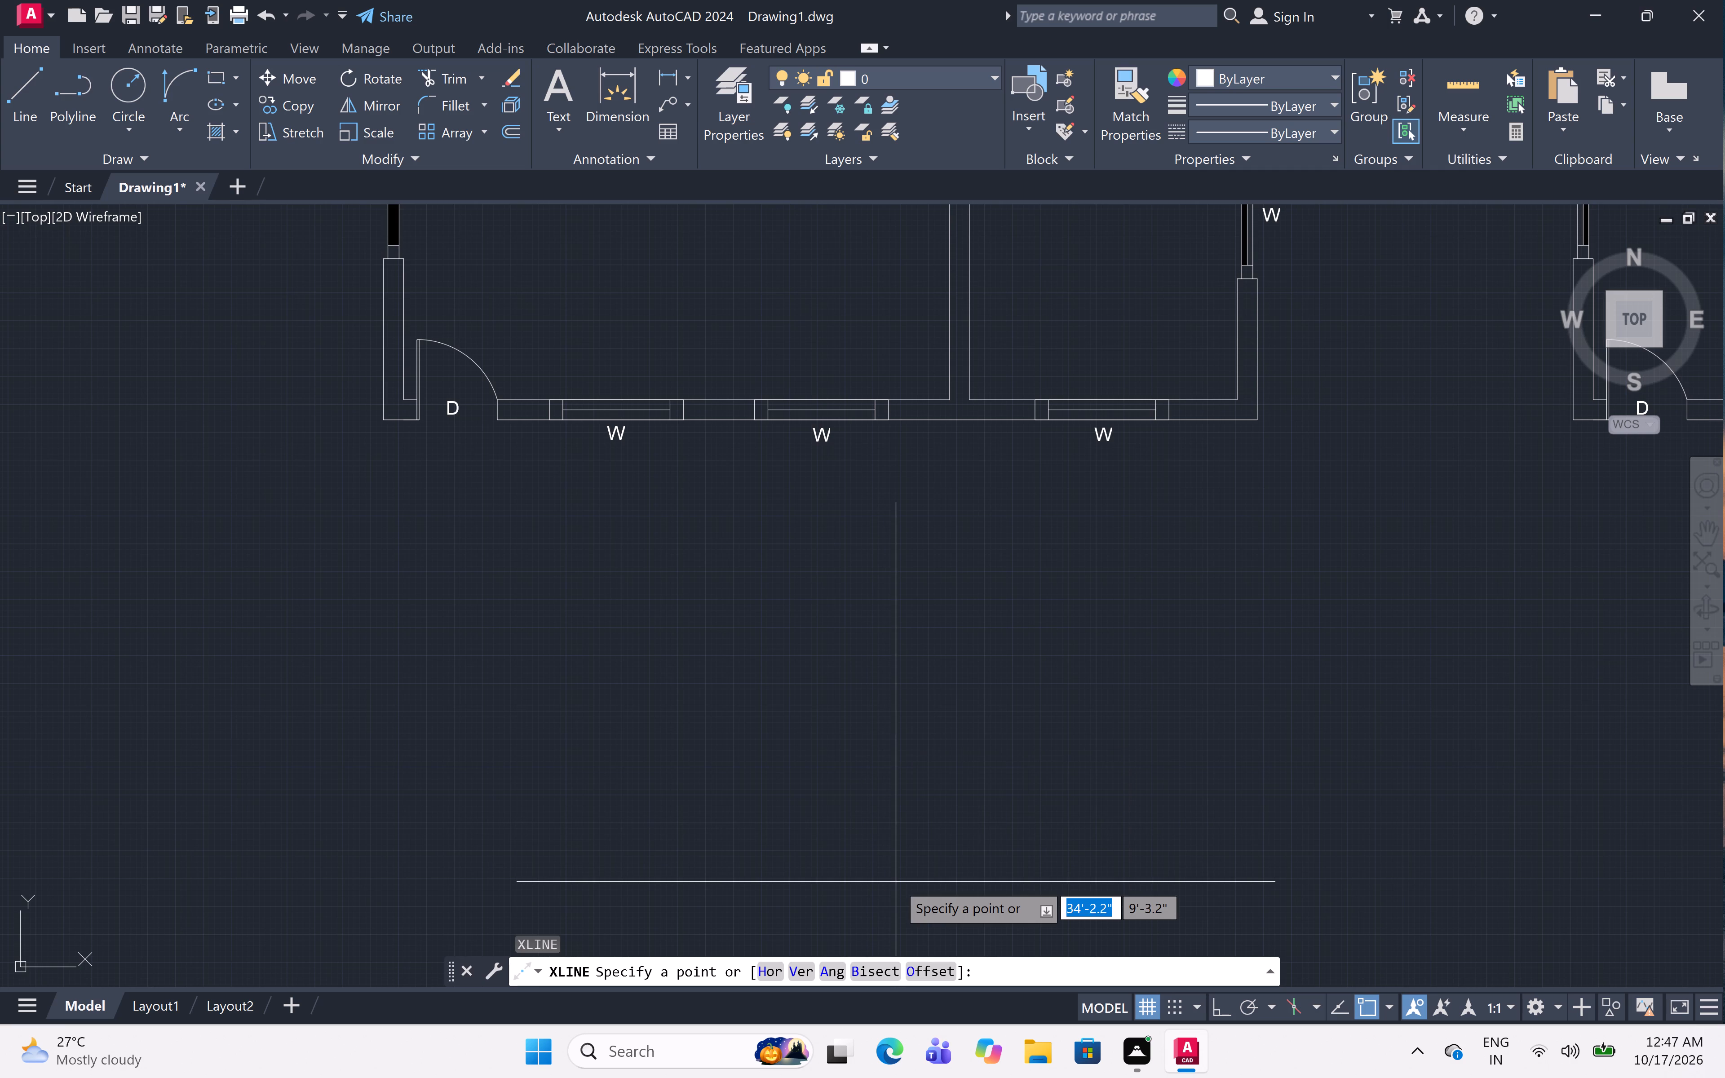
type("V")
key("space")
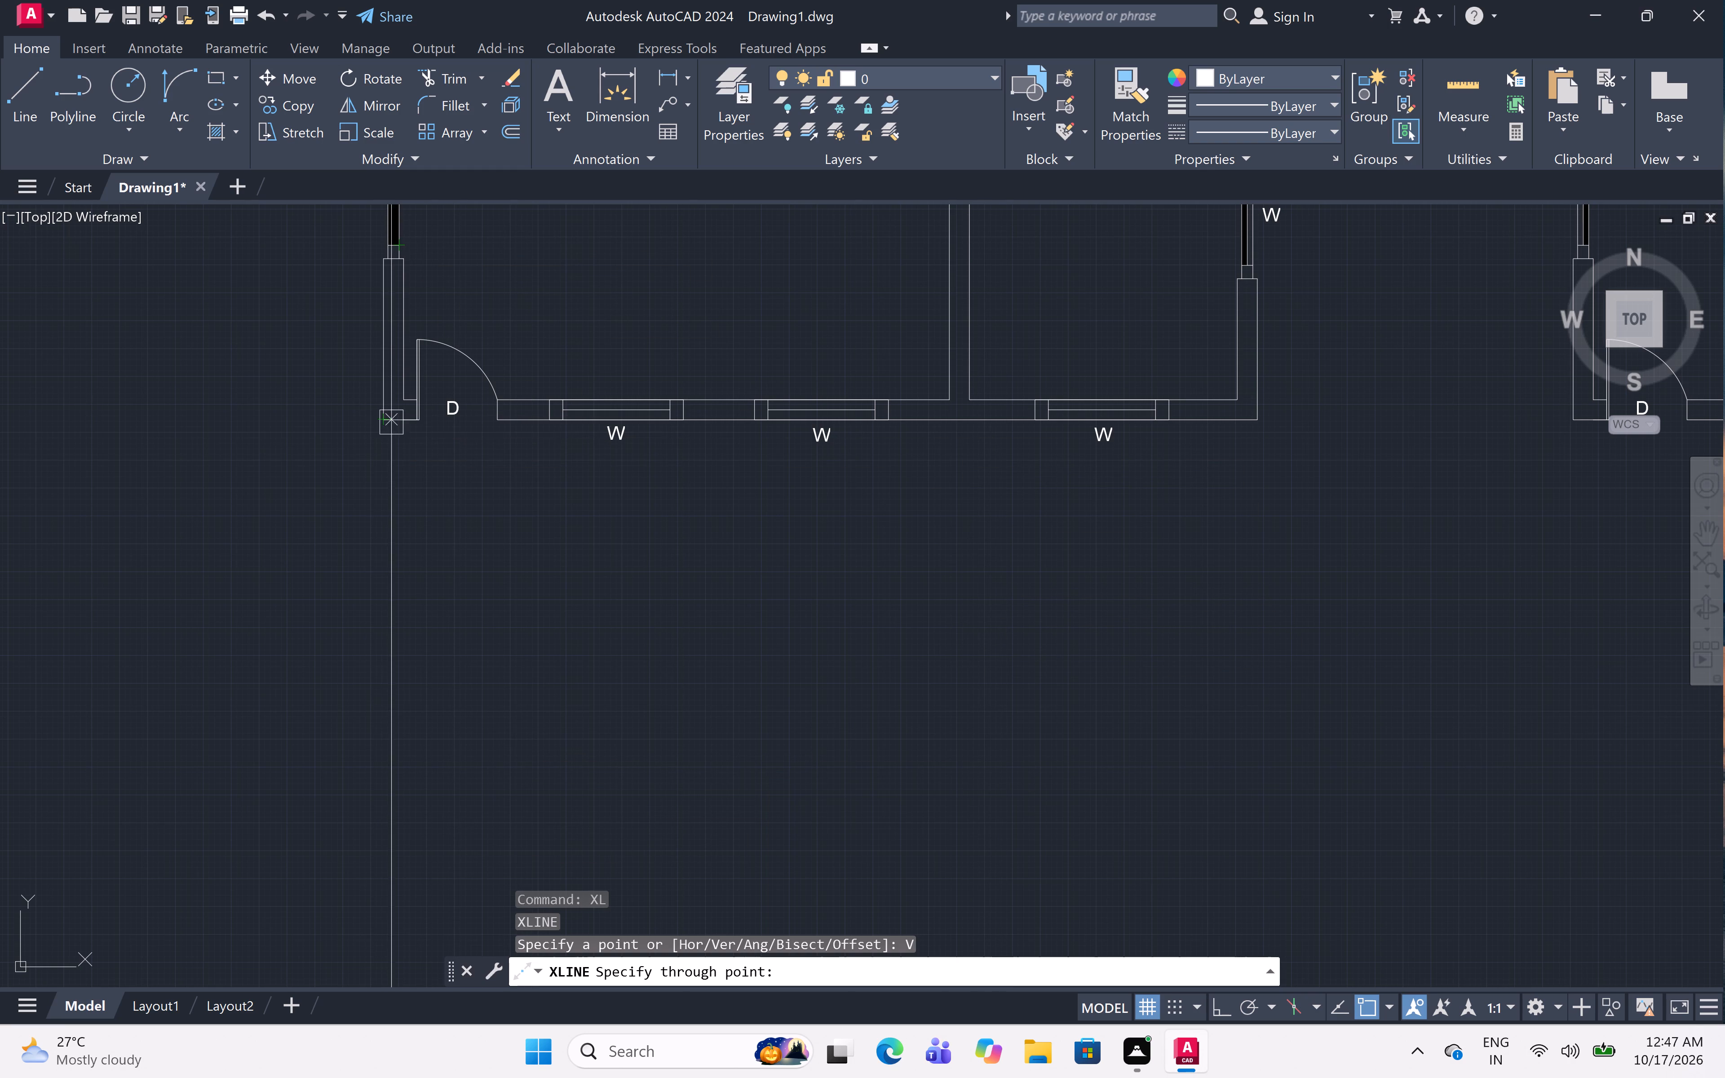
scroll(390, 394, "up", 4)
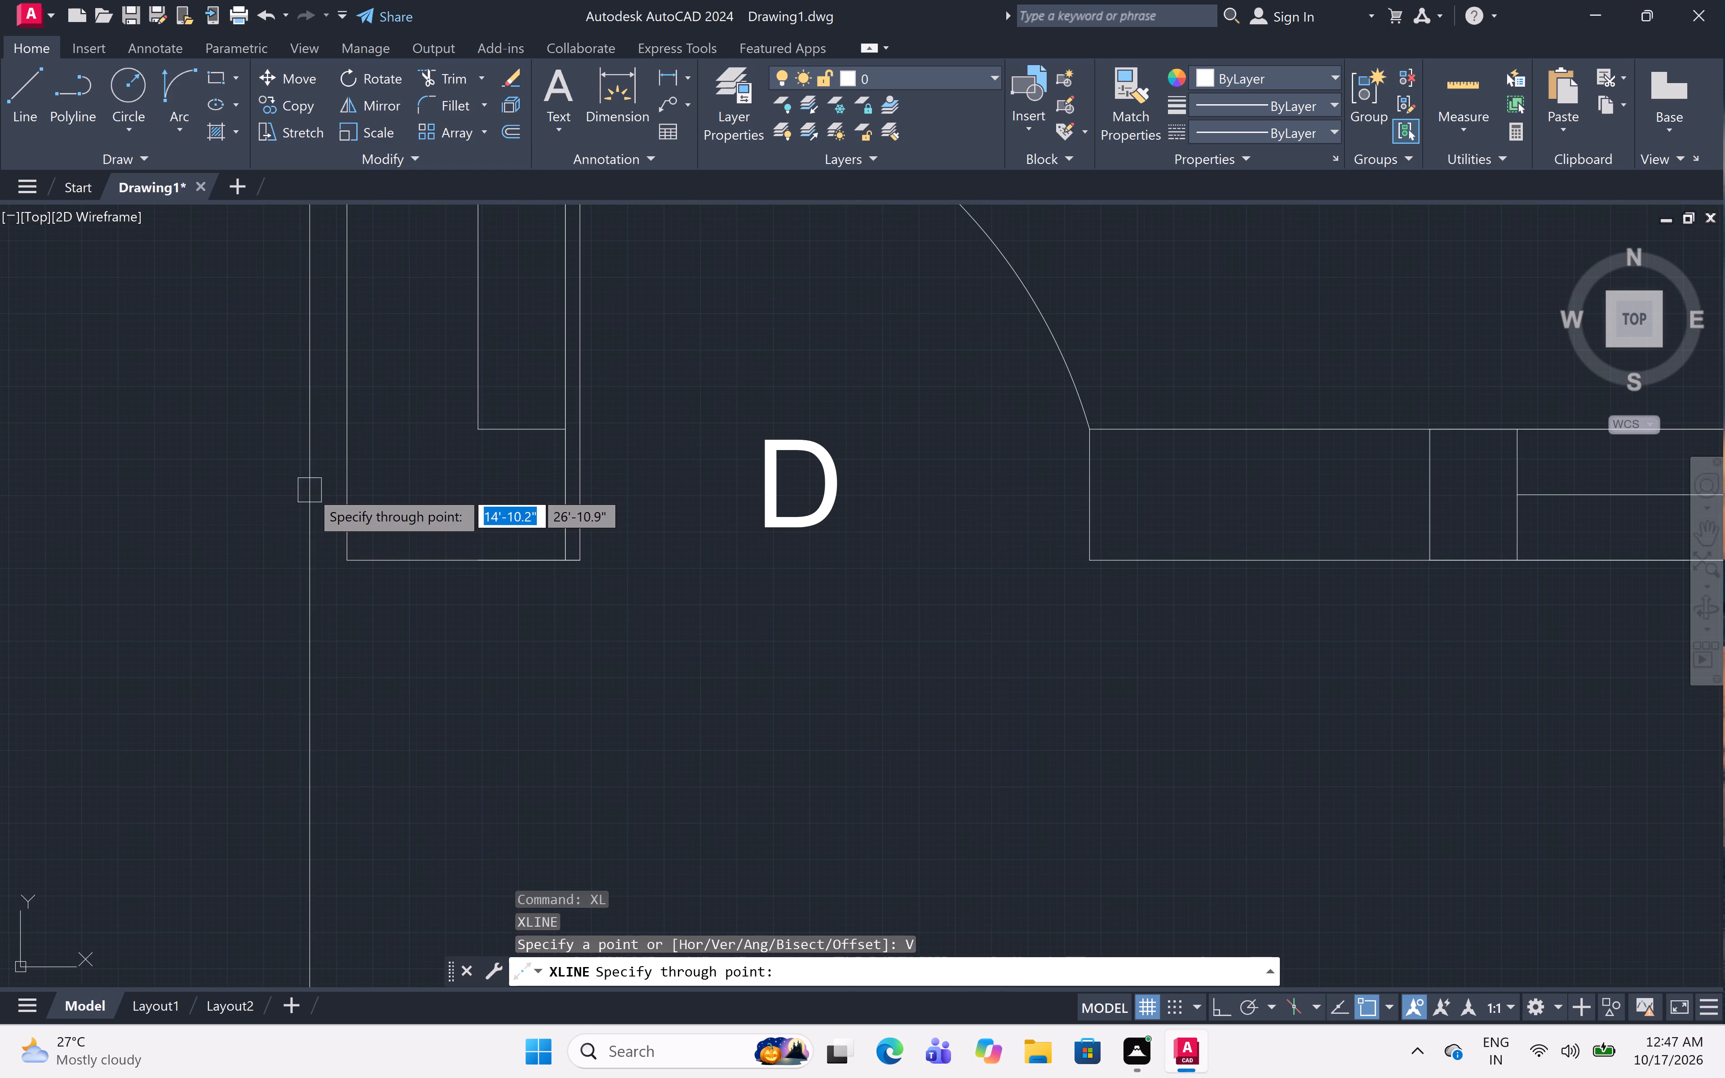
left_click(345, 557)
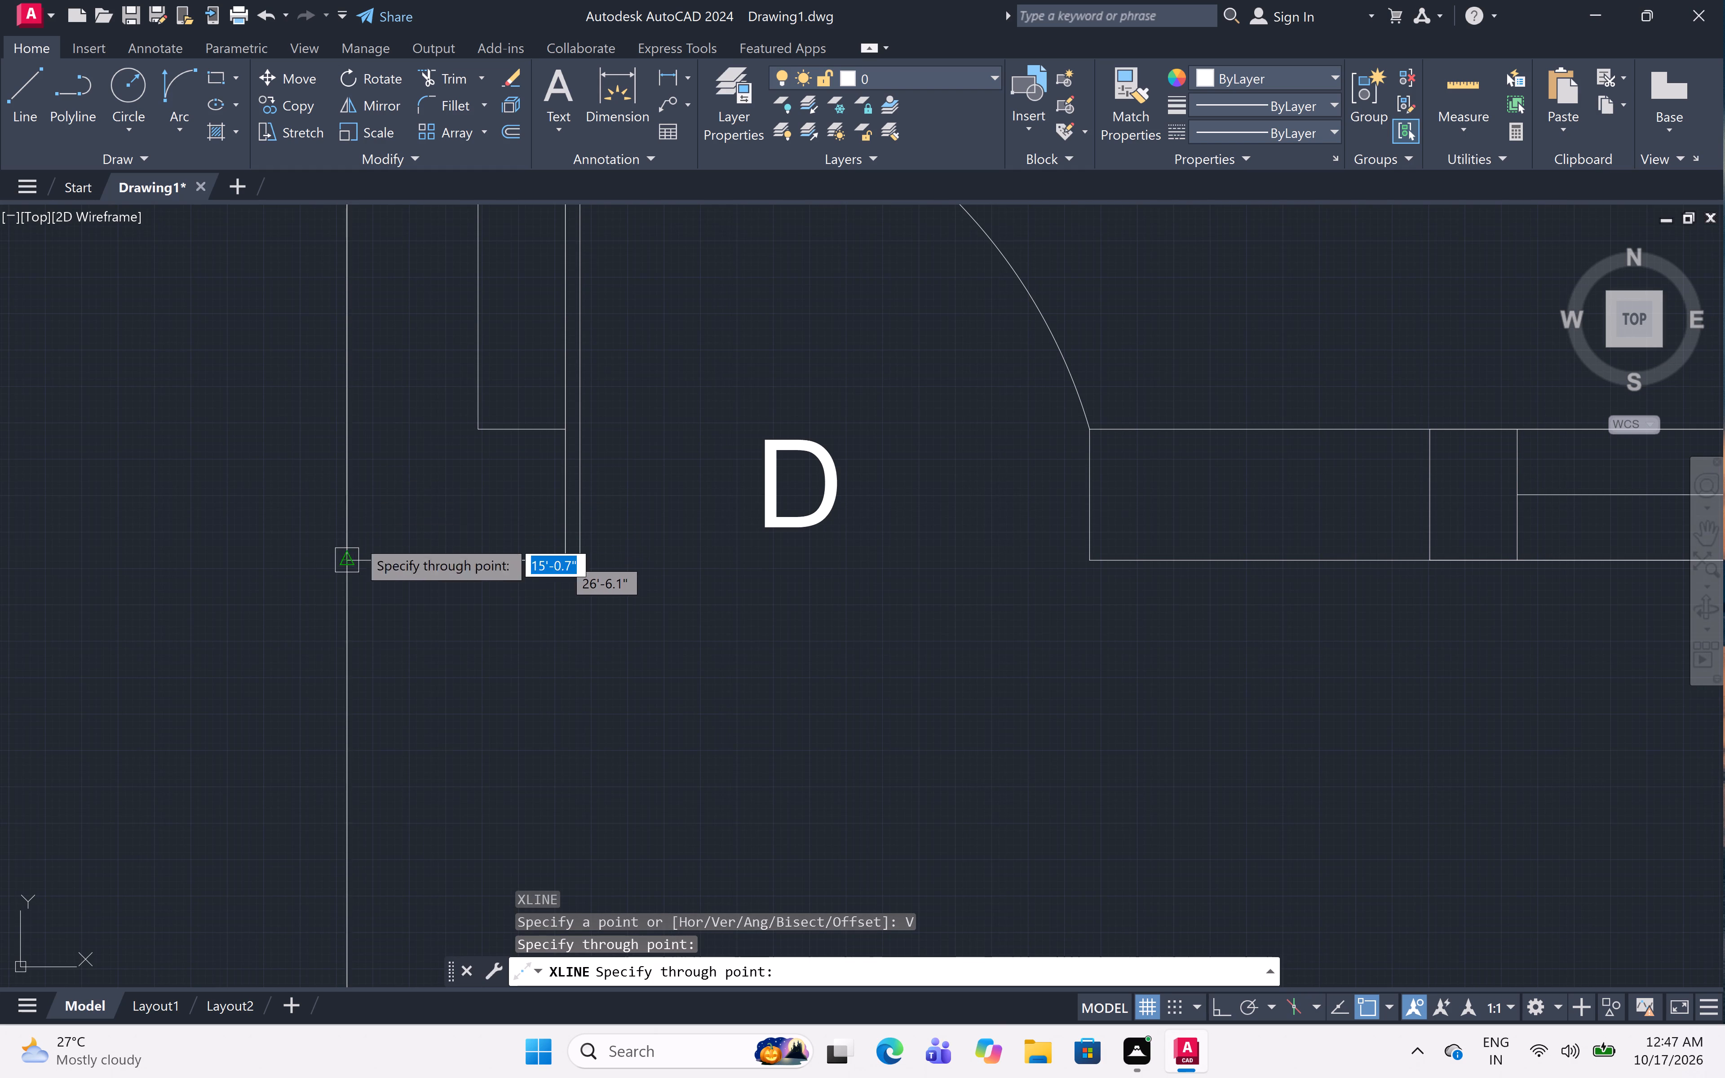
left_click(483, 431)
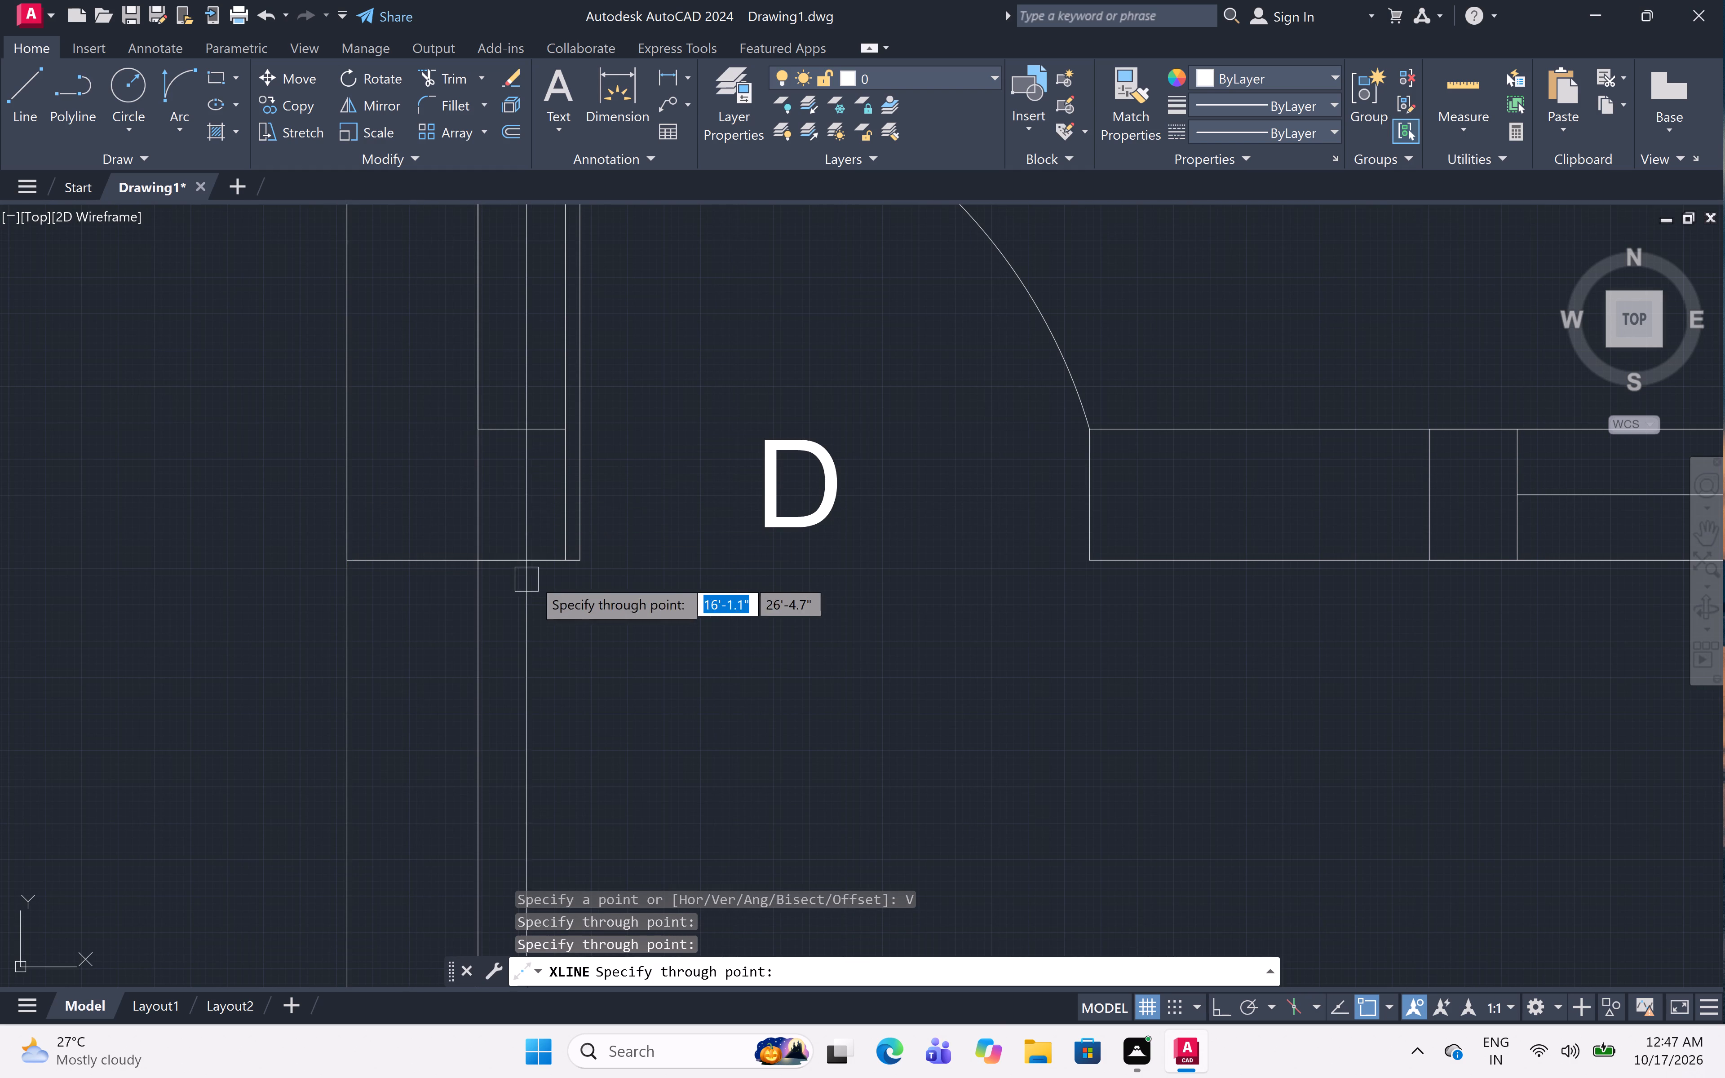
left_click(558, 561)
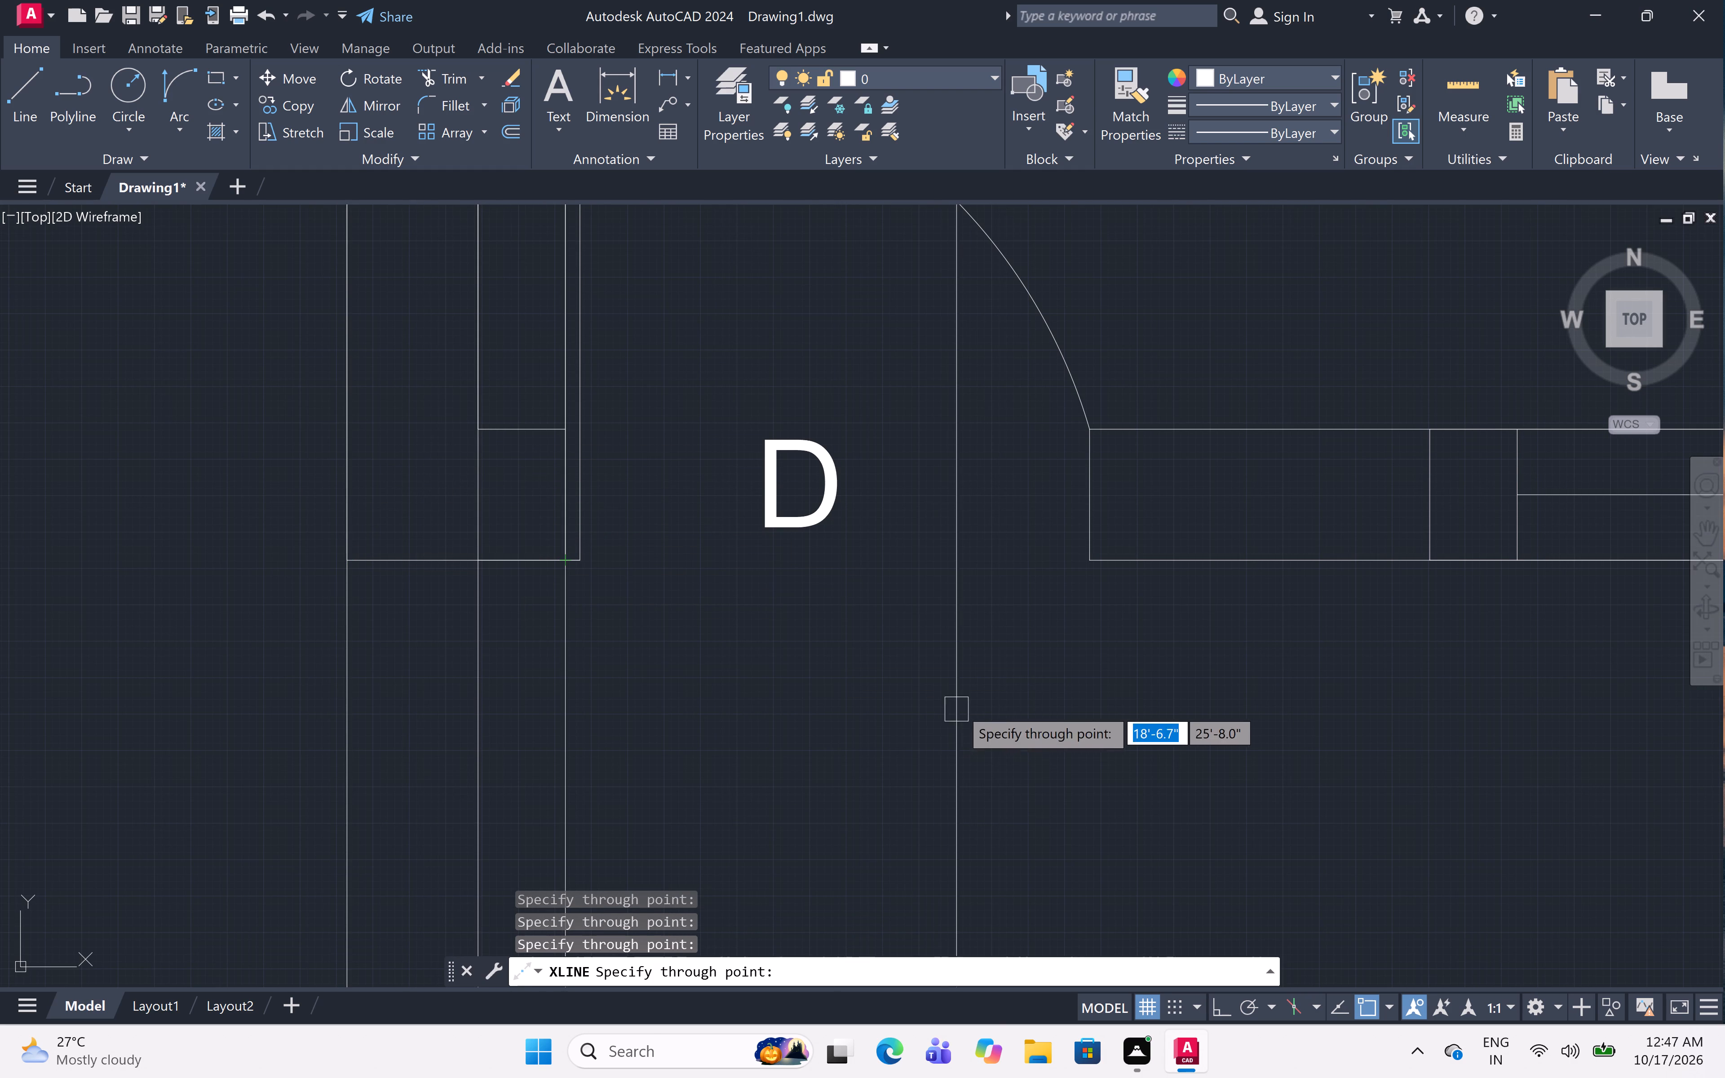
left_click(1090, 554)
Draw vertical construction lines through the outer side edges of both HALL windows on the first plan's front wall.
scroll(974, 562, "down", 2)
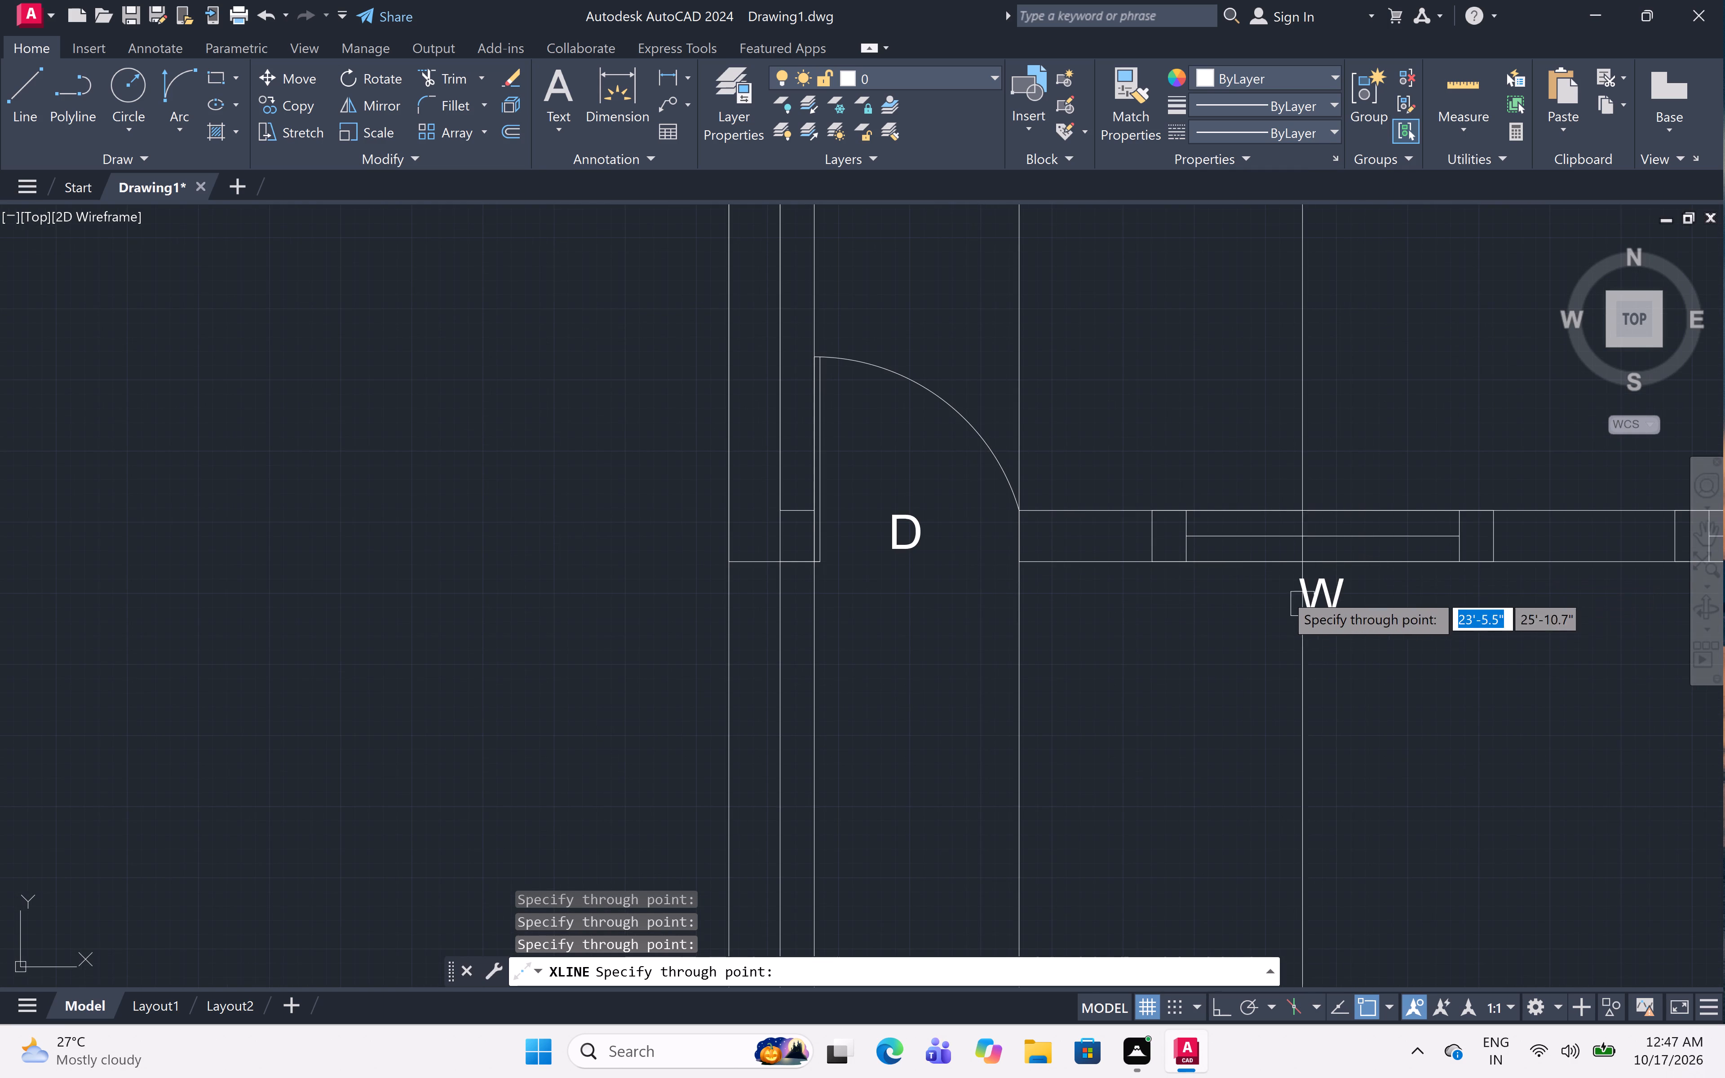
scroll(1182, 549, "up", 1)
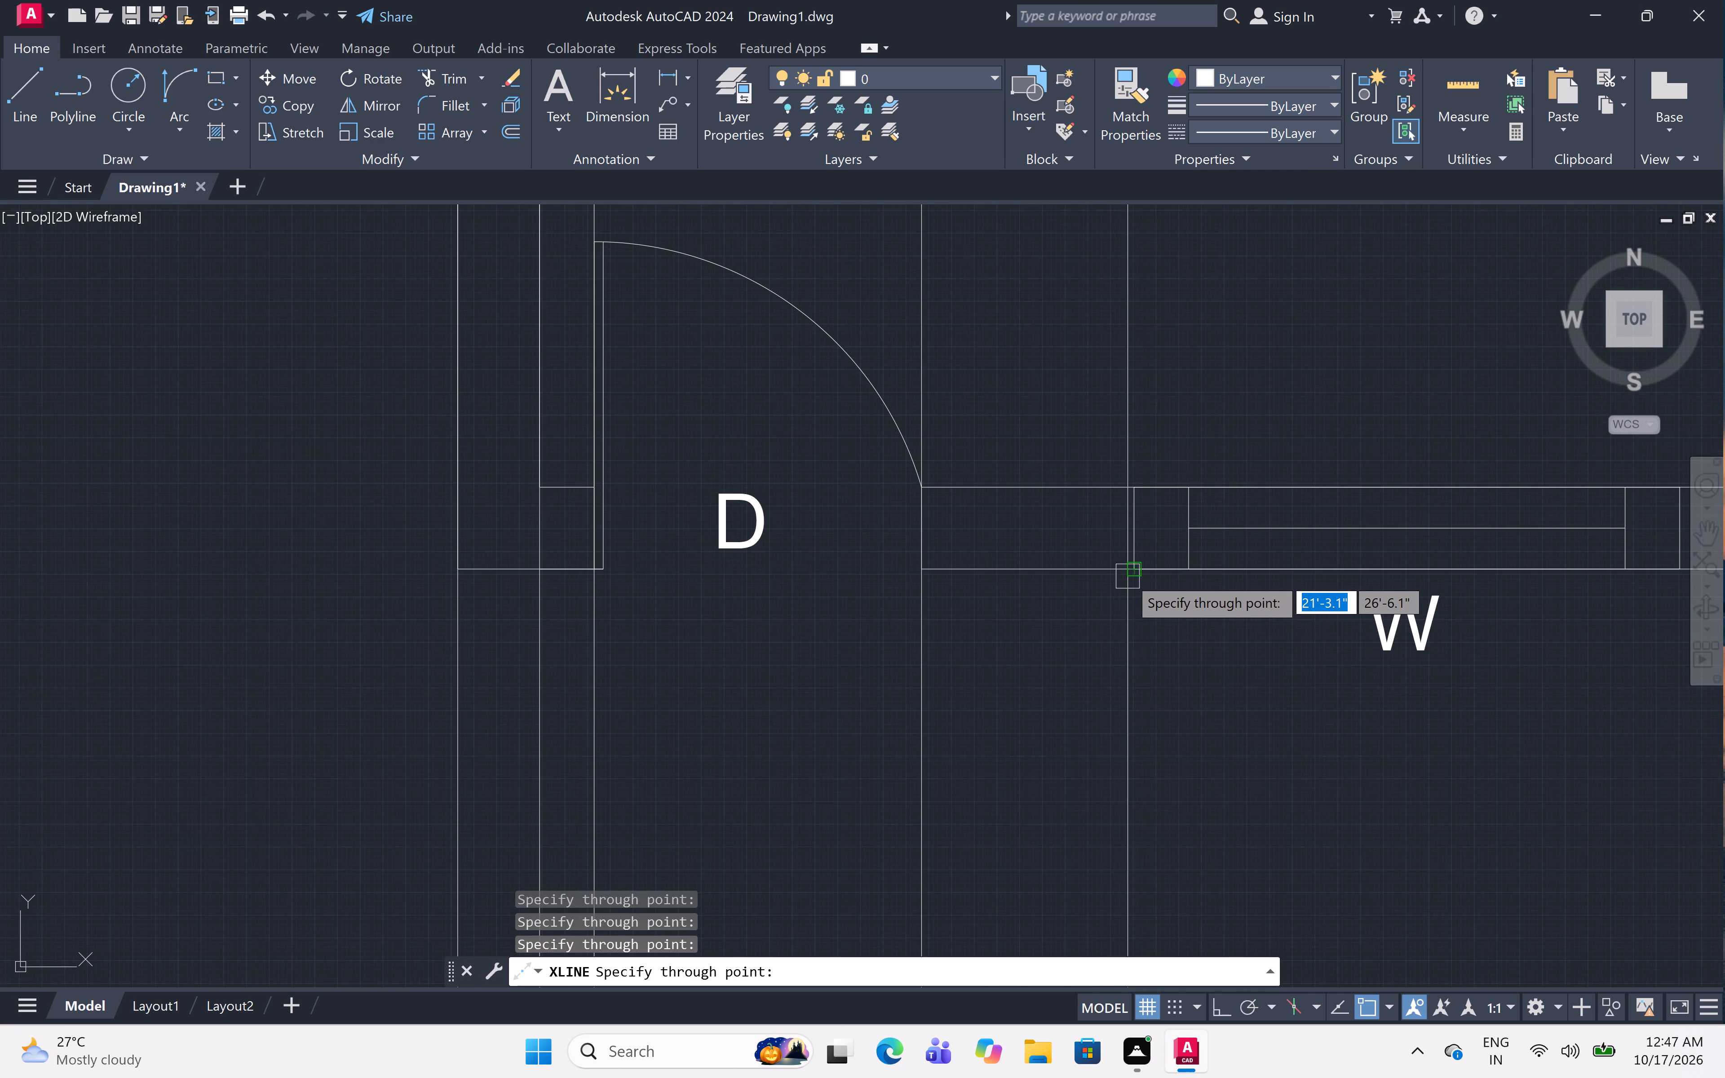
left_click(1137, 574)
scroll(994, 612, "down", 3)
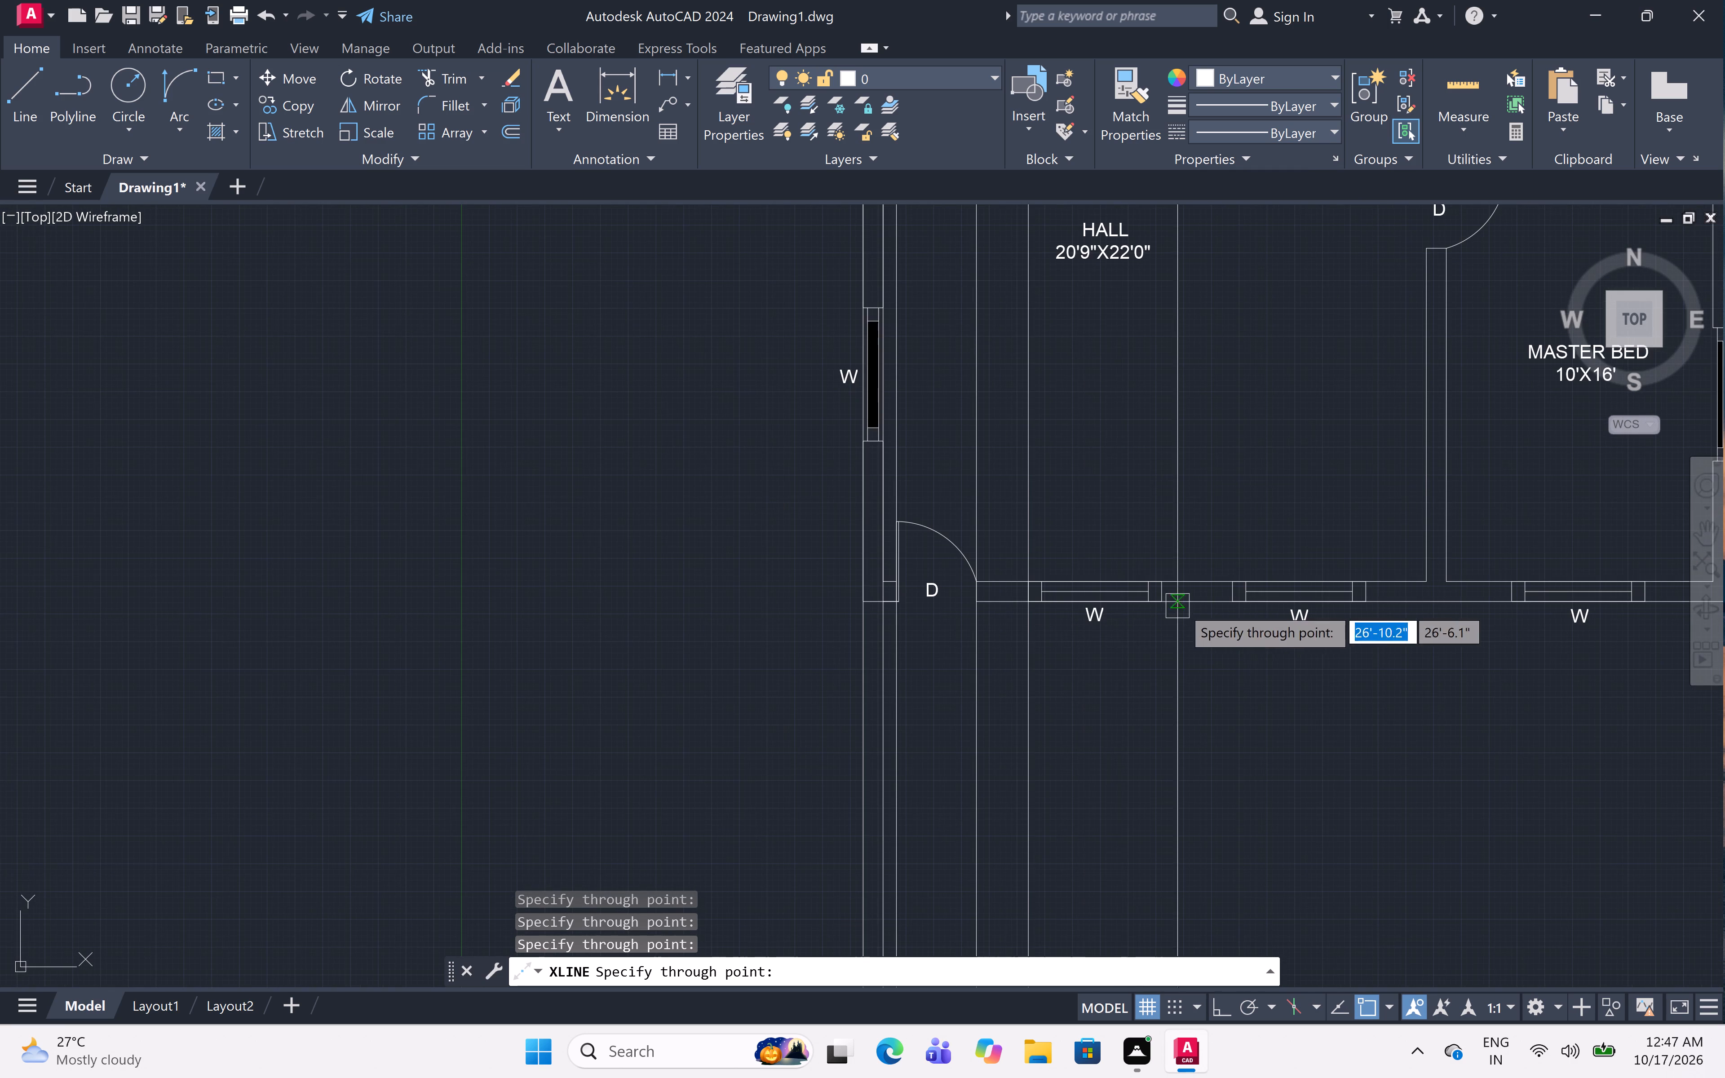
scroll(1158, 604, "up", 4)
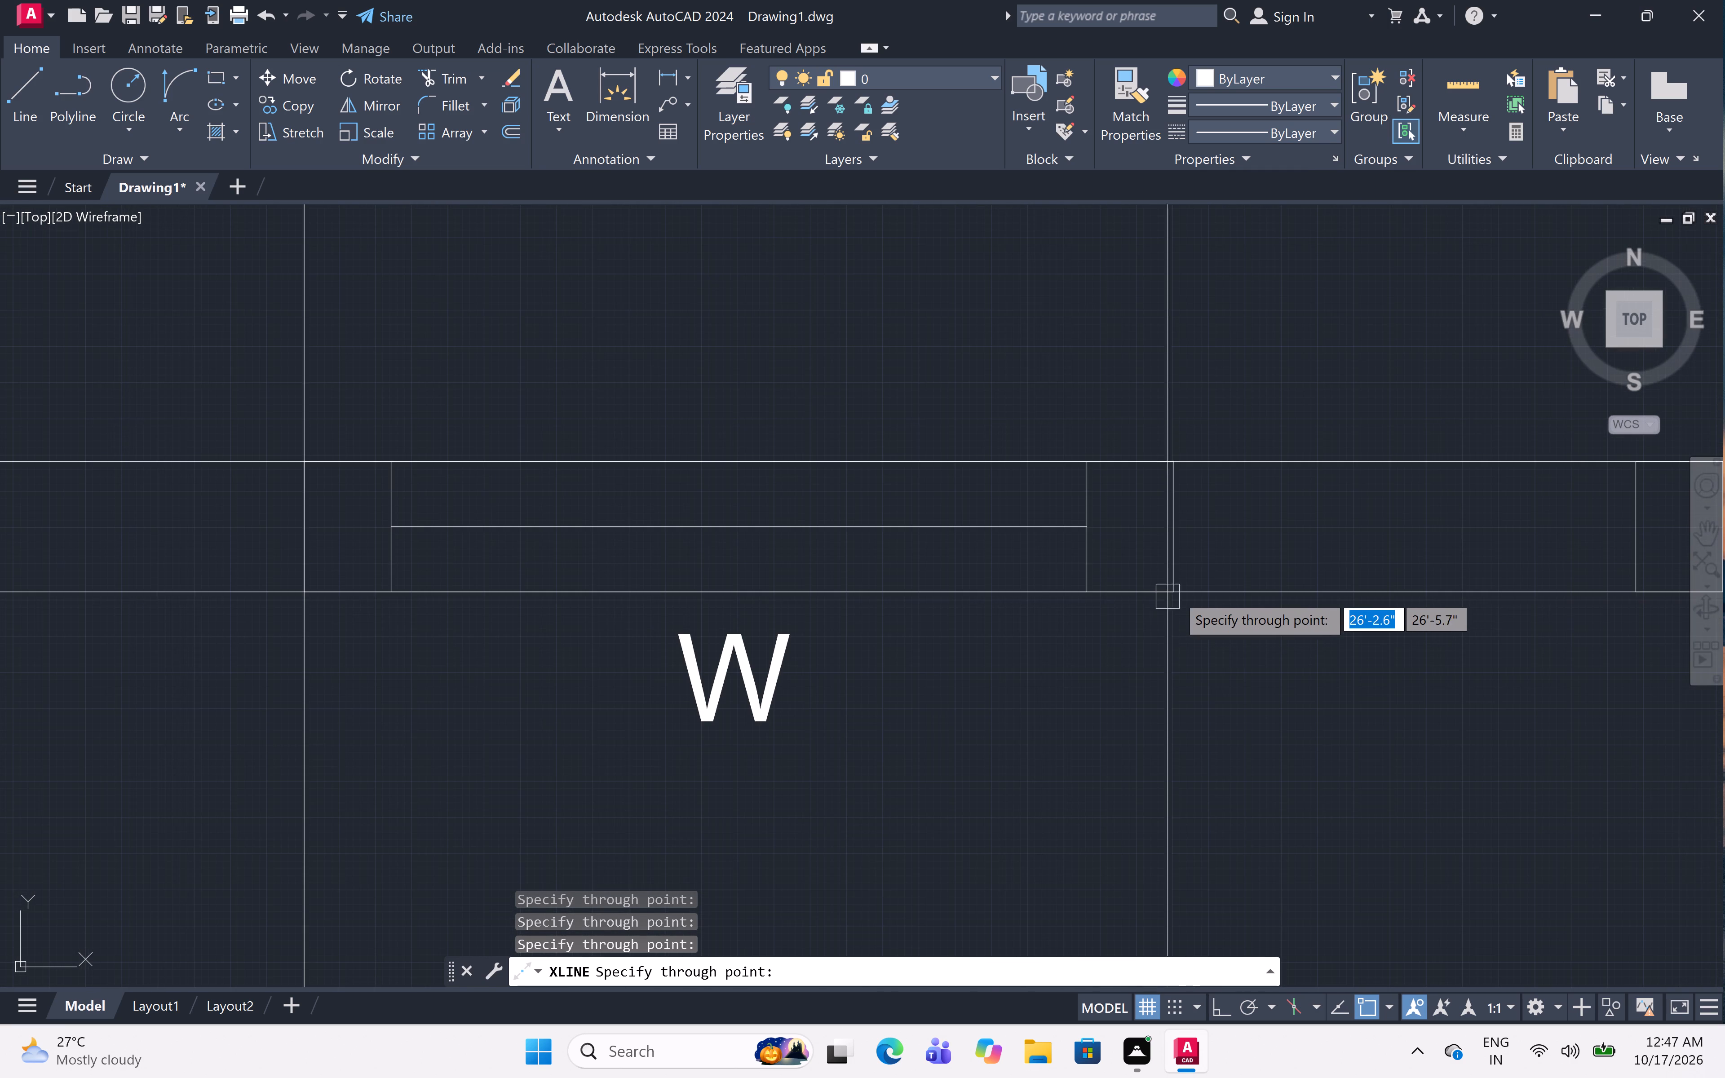
left_click(1176, 593)
scroll(980, 584, "down", 4)
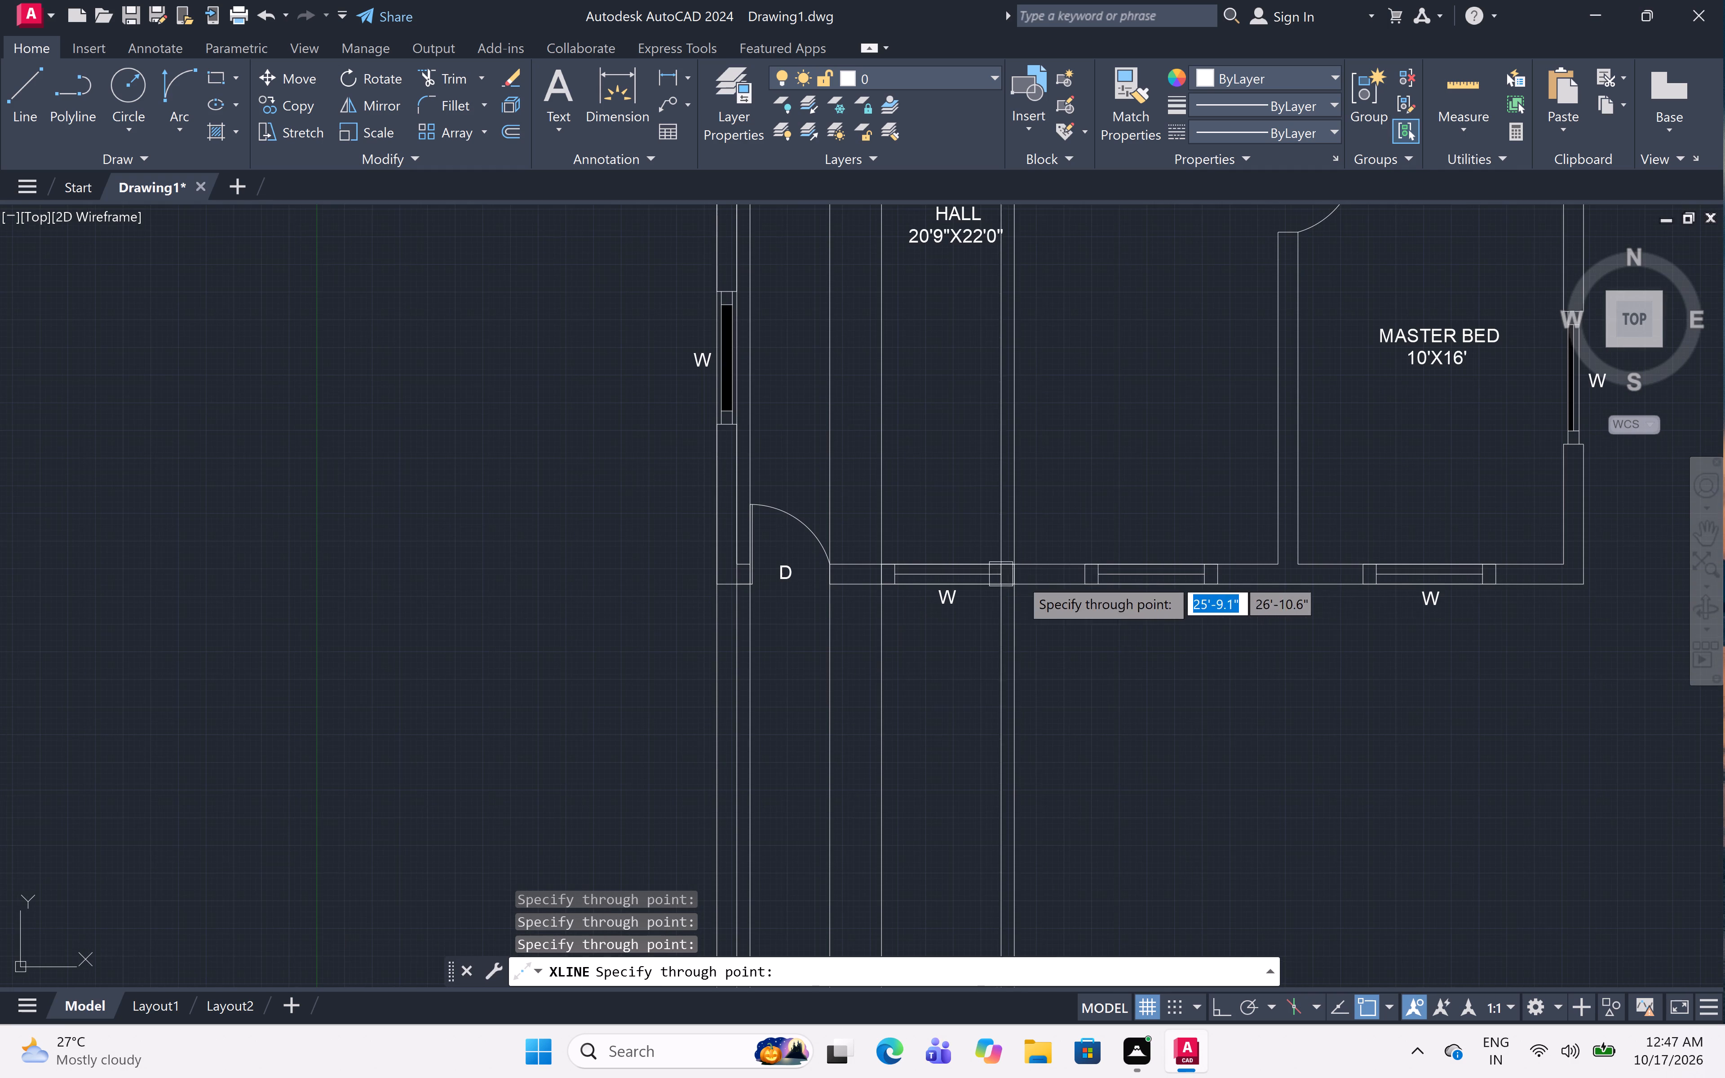
scroll(1145, 583, "up", 4)
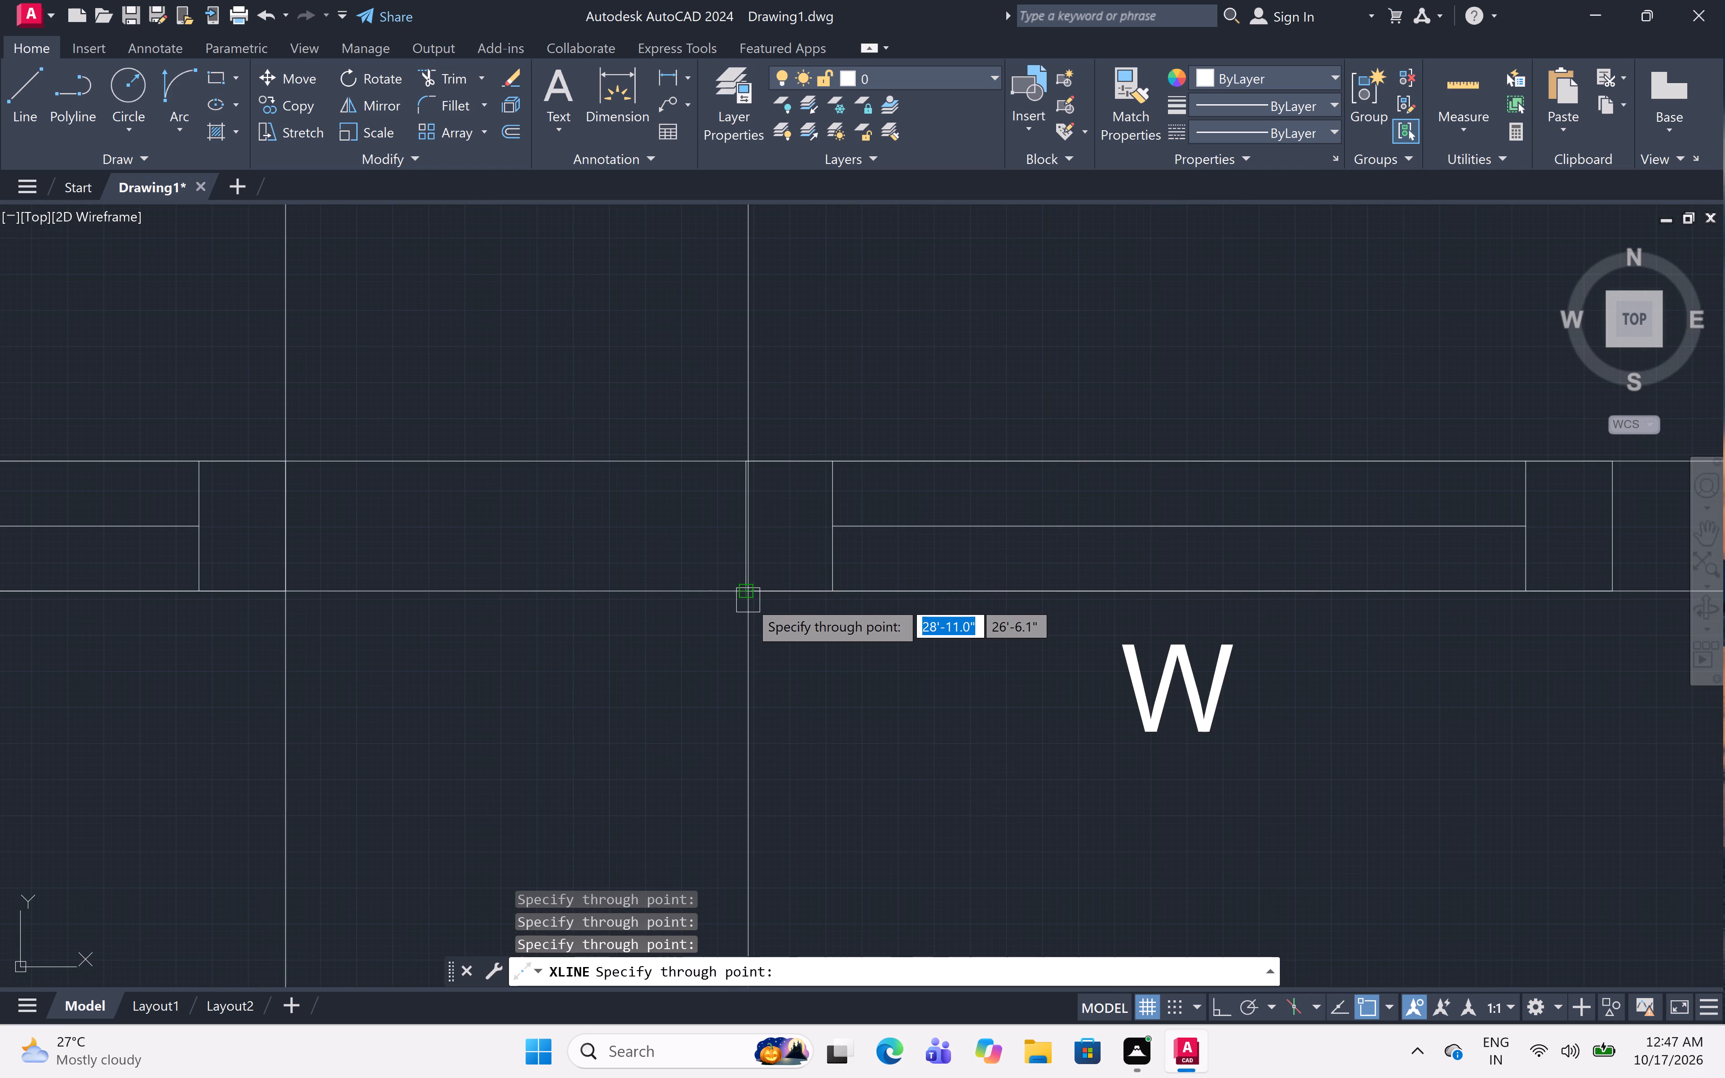
left_click(748, 587)
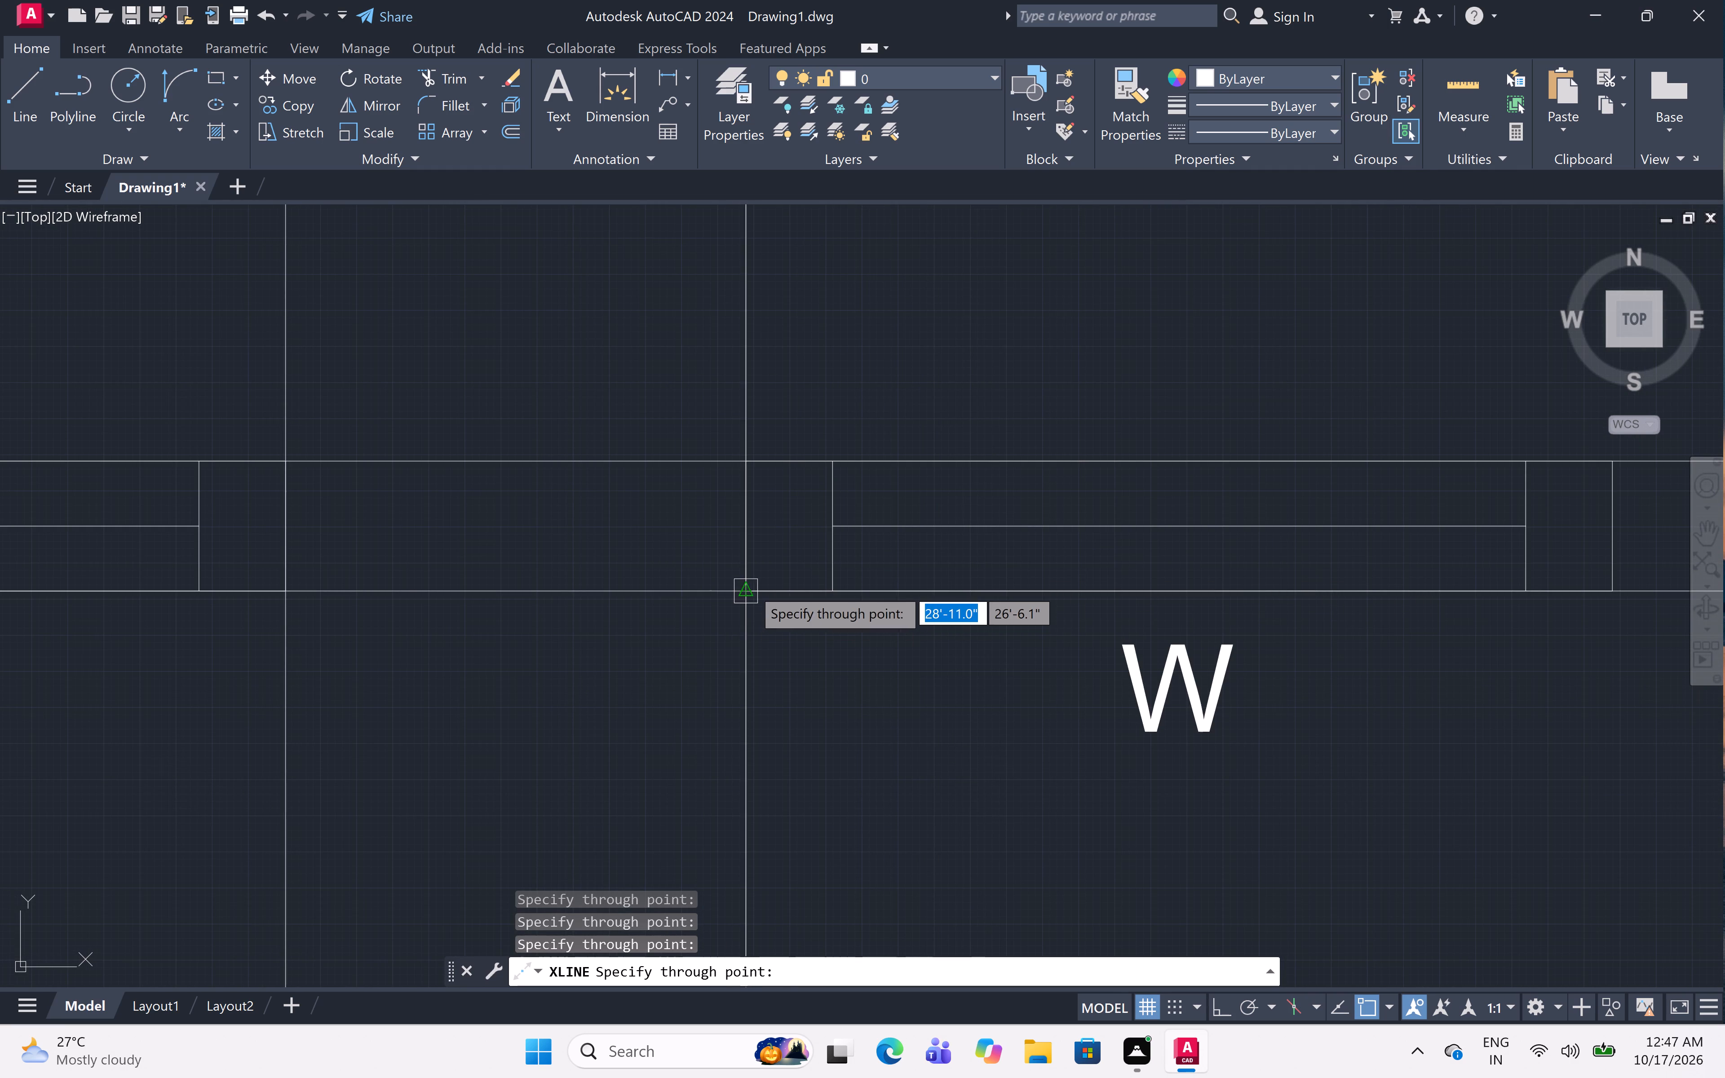
scroll(758, 582, "down", 3)
scroll(1320, 607, "up", 1)
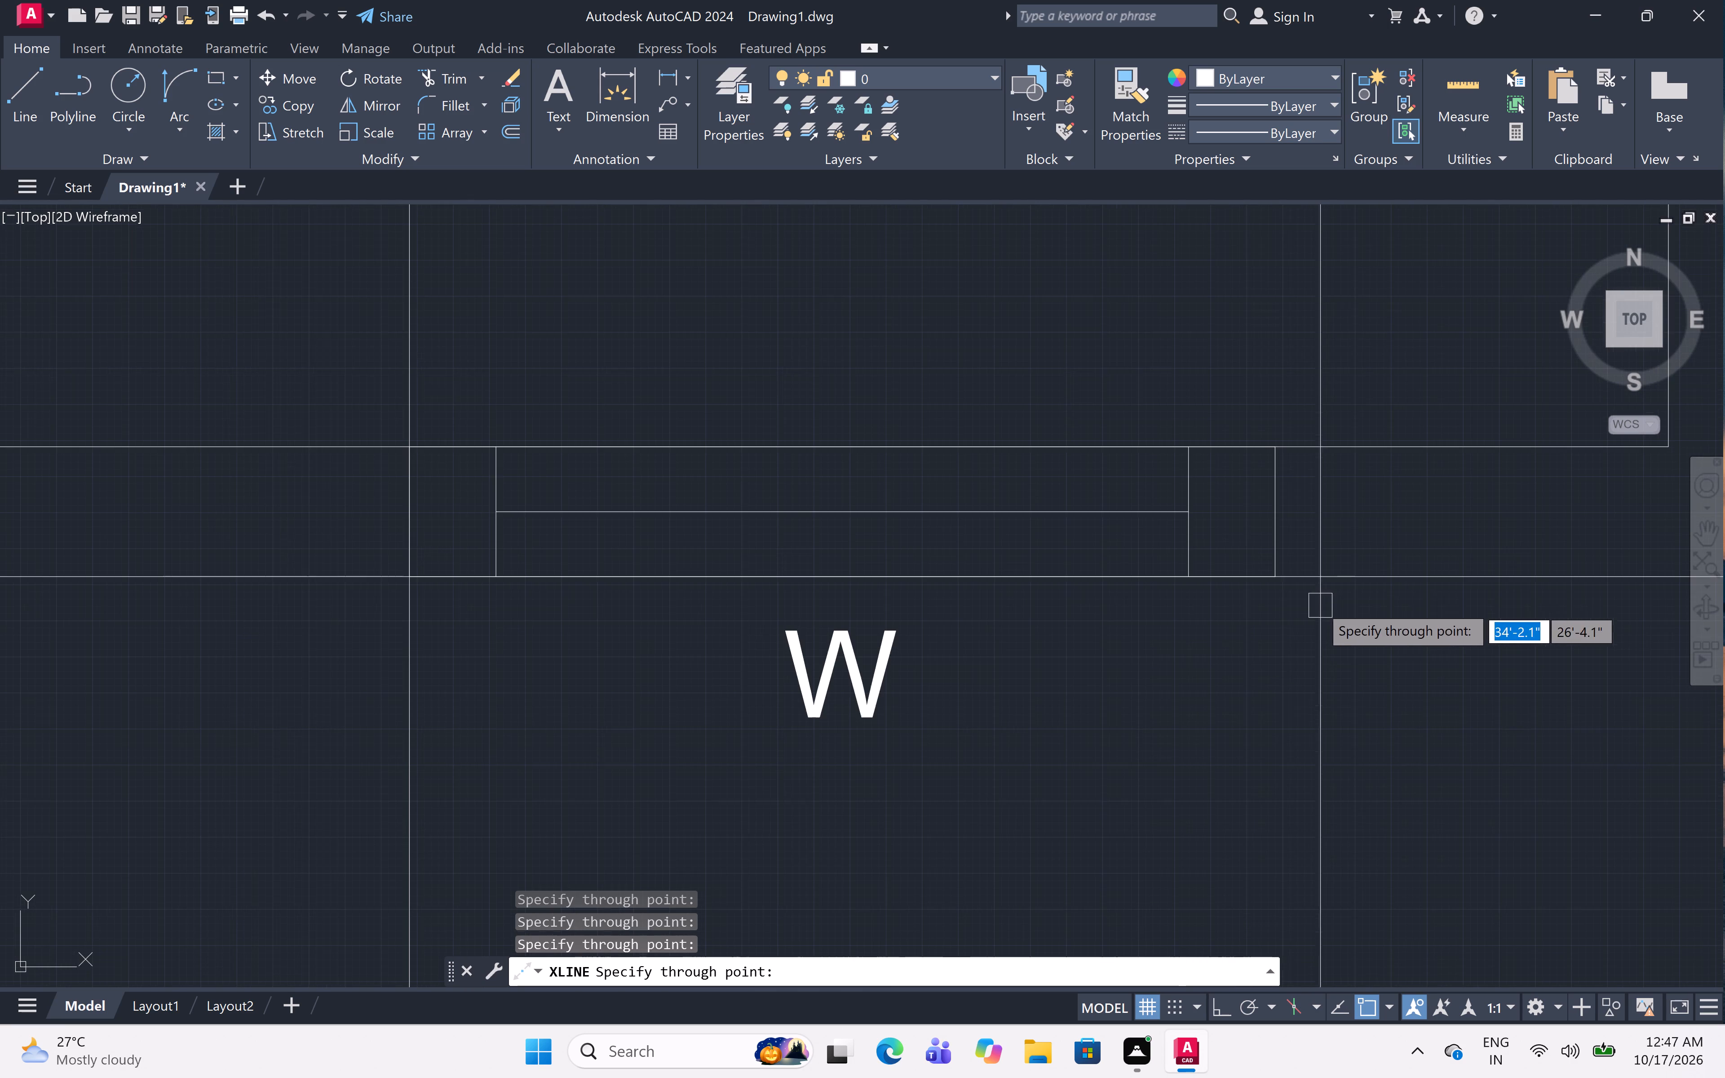
left_click(1273, 576)
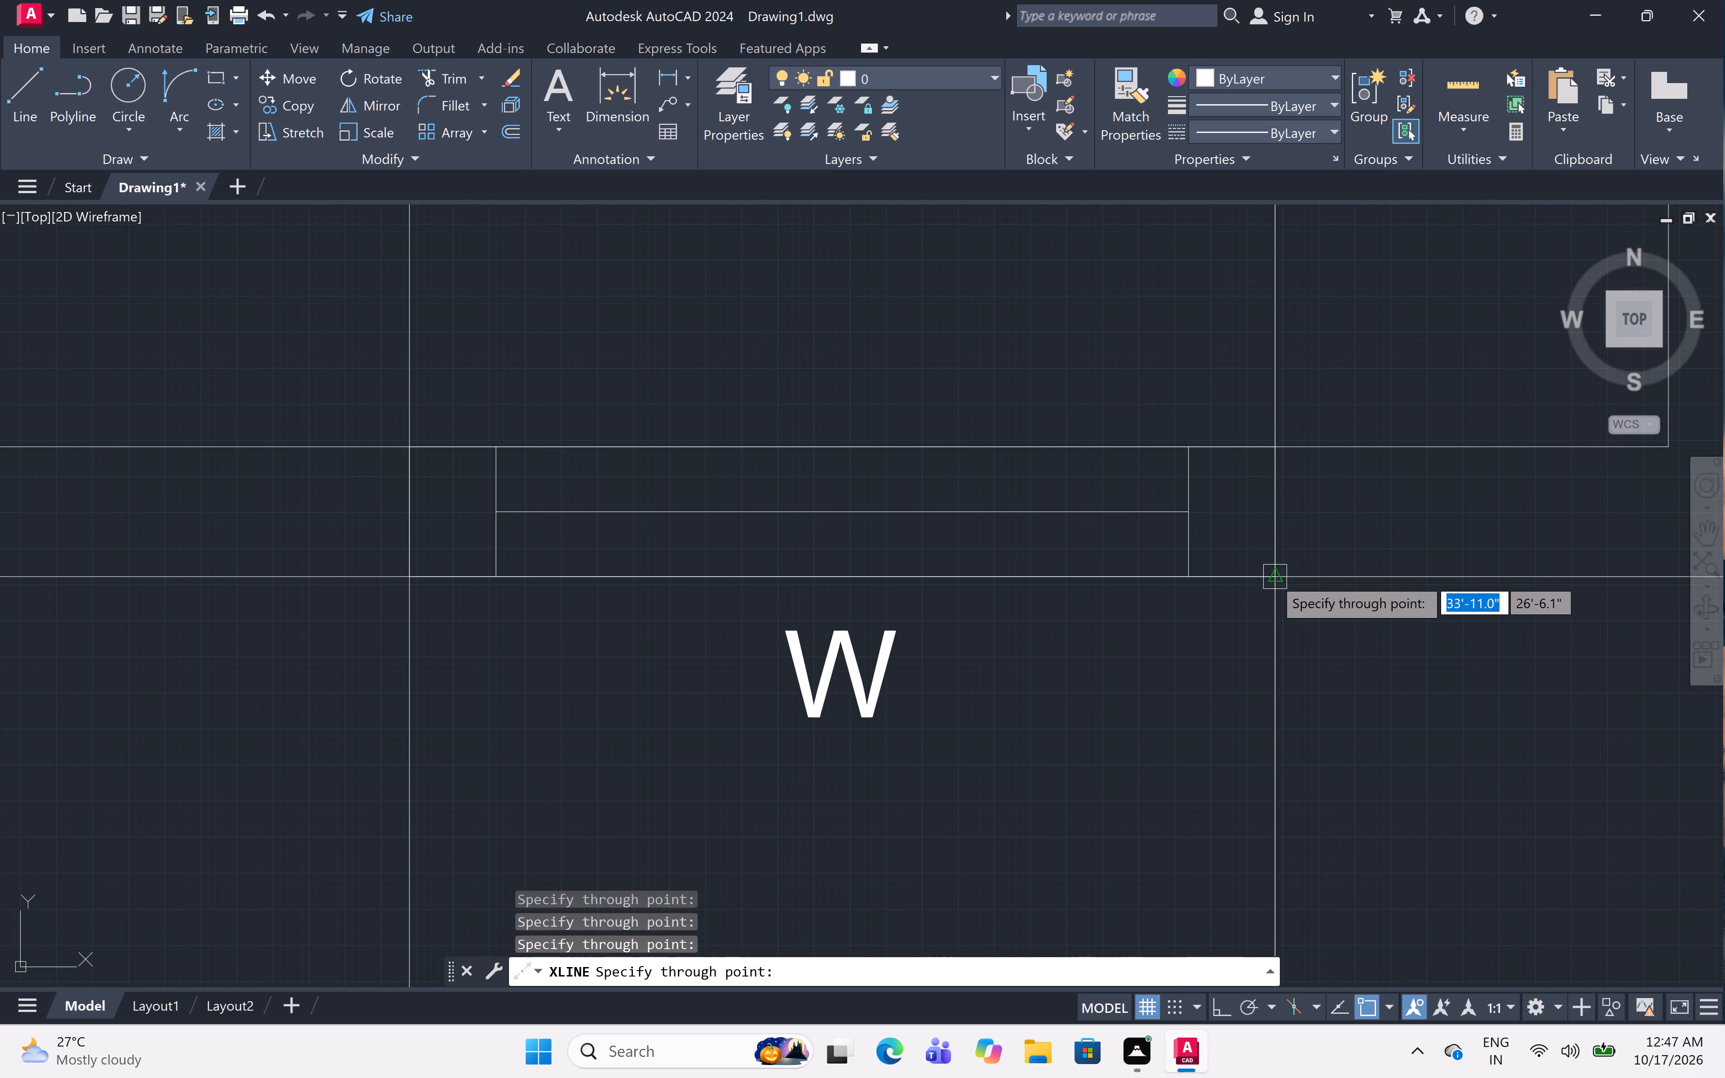
Draw vertical construction lines through both faces of the HALL–MASTER BED partition and both outer side edges of the front MASTER BED window.
scroll(1060, 548, "down", 4)
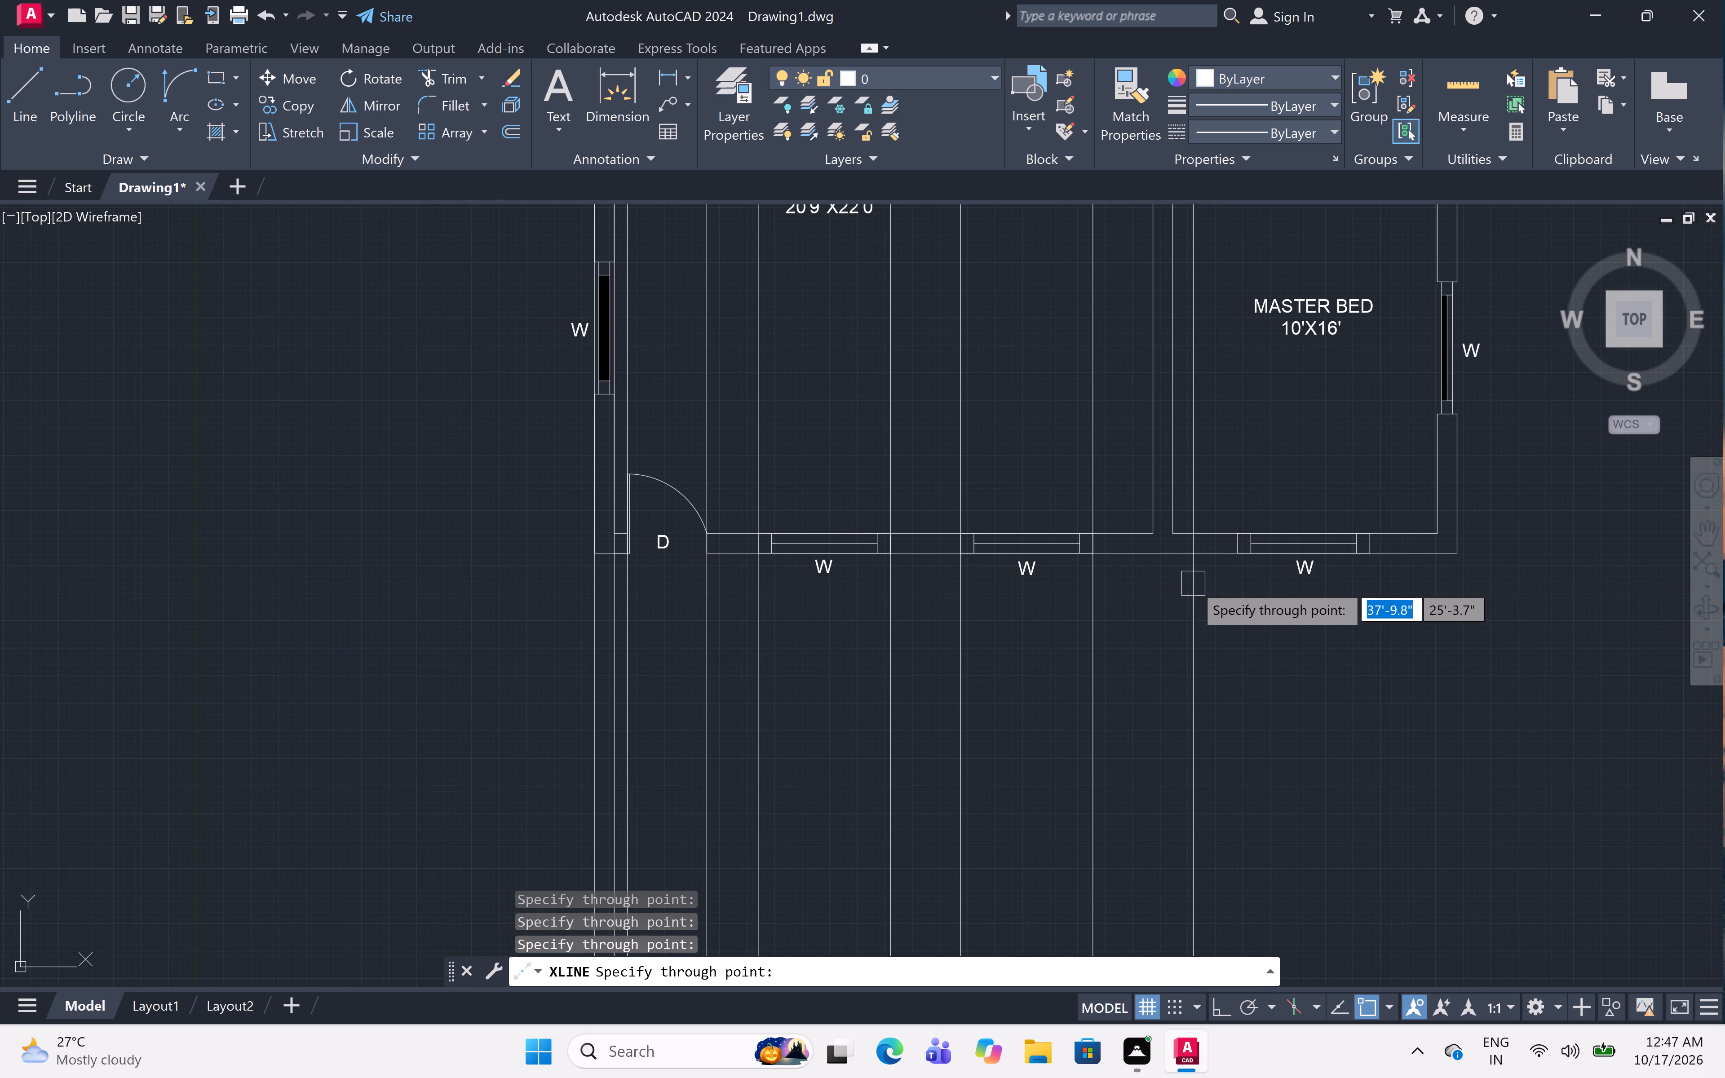
scroll(1171, 559, "up", 2)
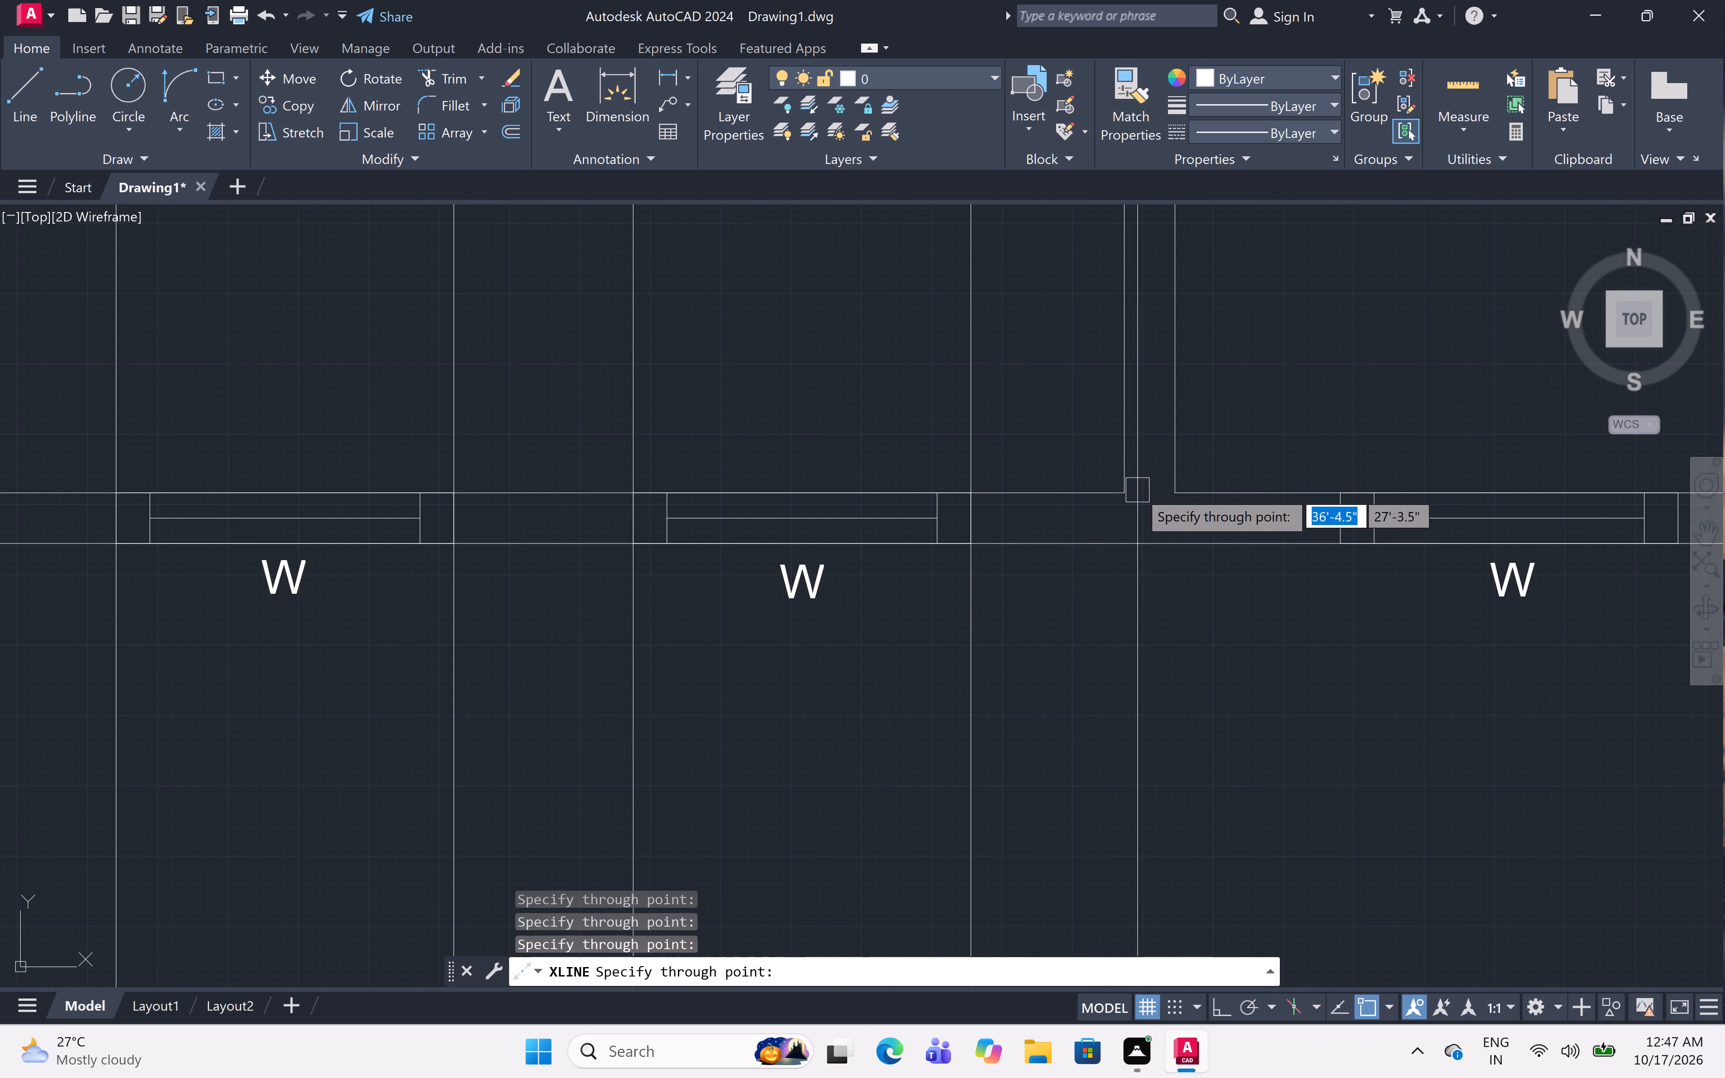
left_click(1128, 487)
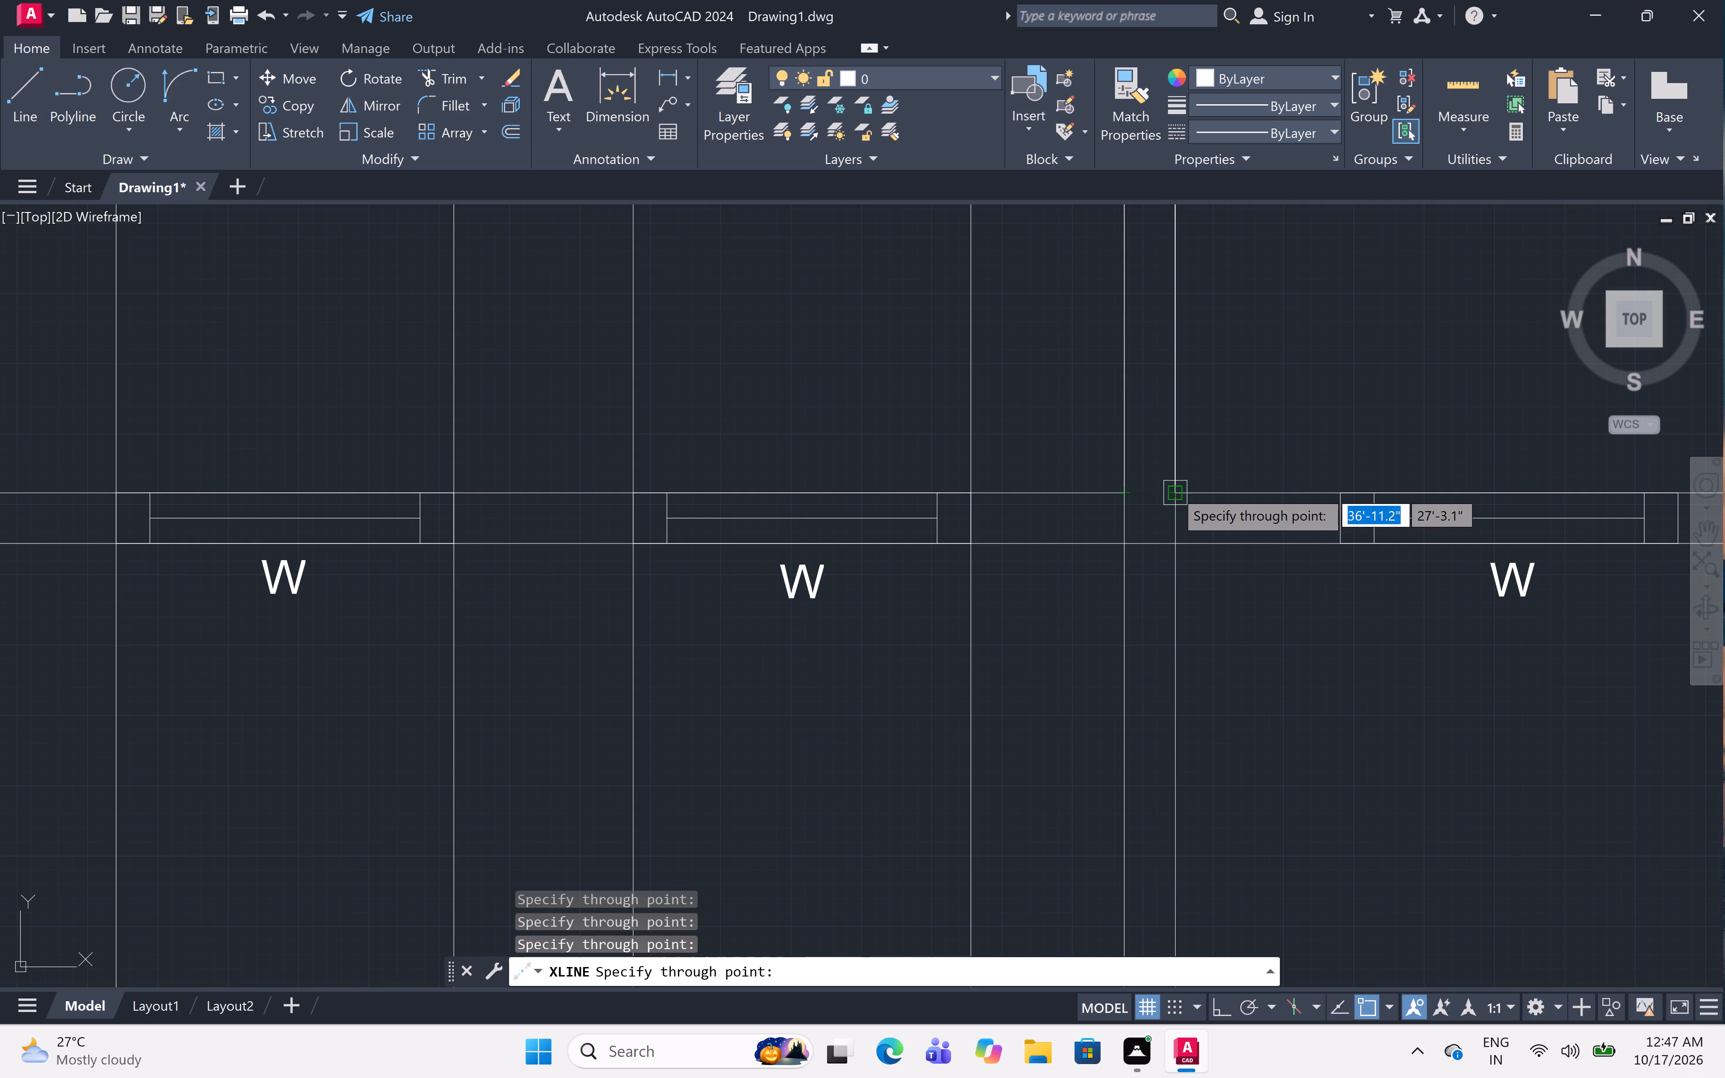
left_click(1173, 489)
scroll(1006, 492, "down", 3)
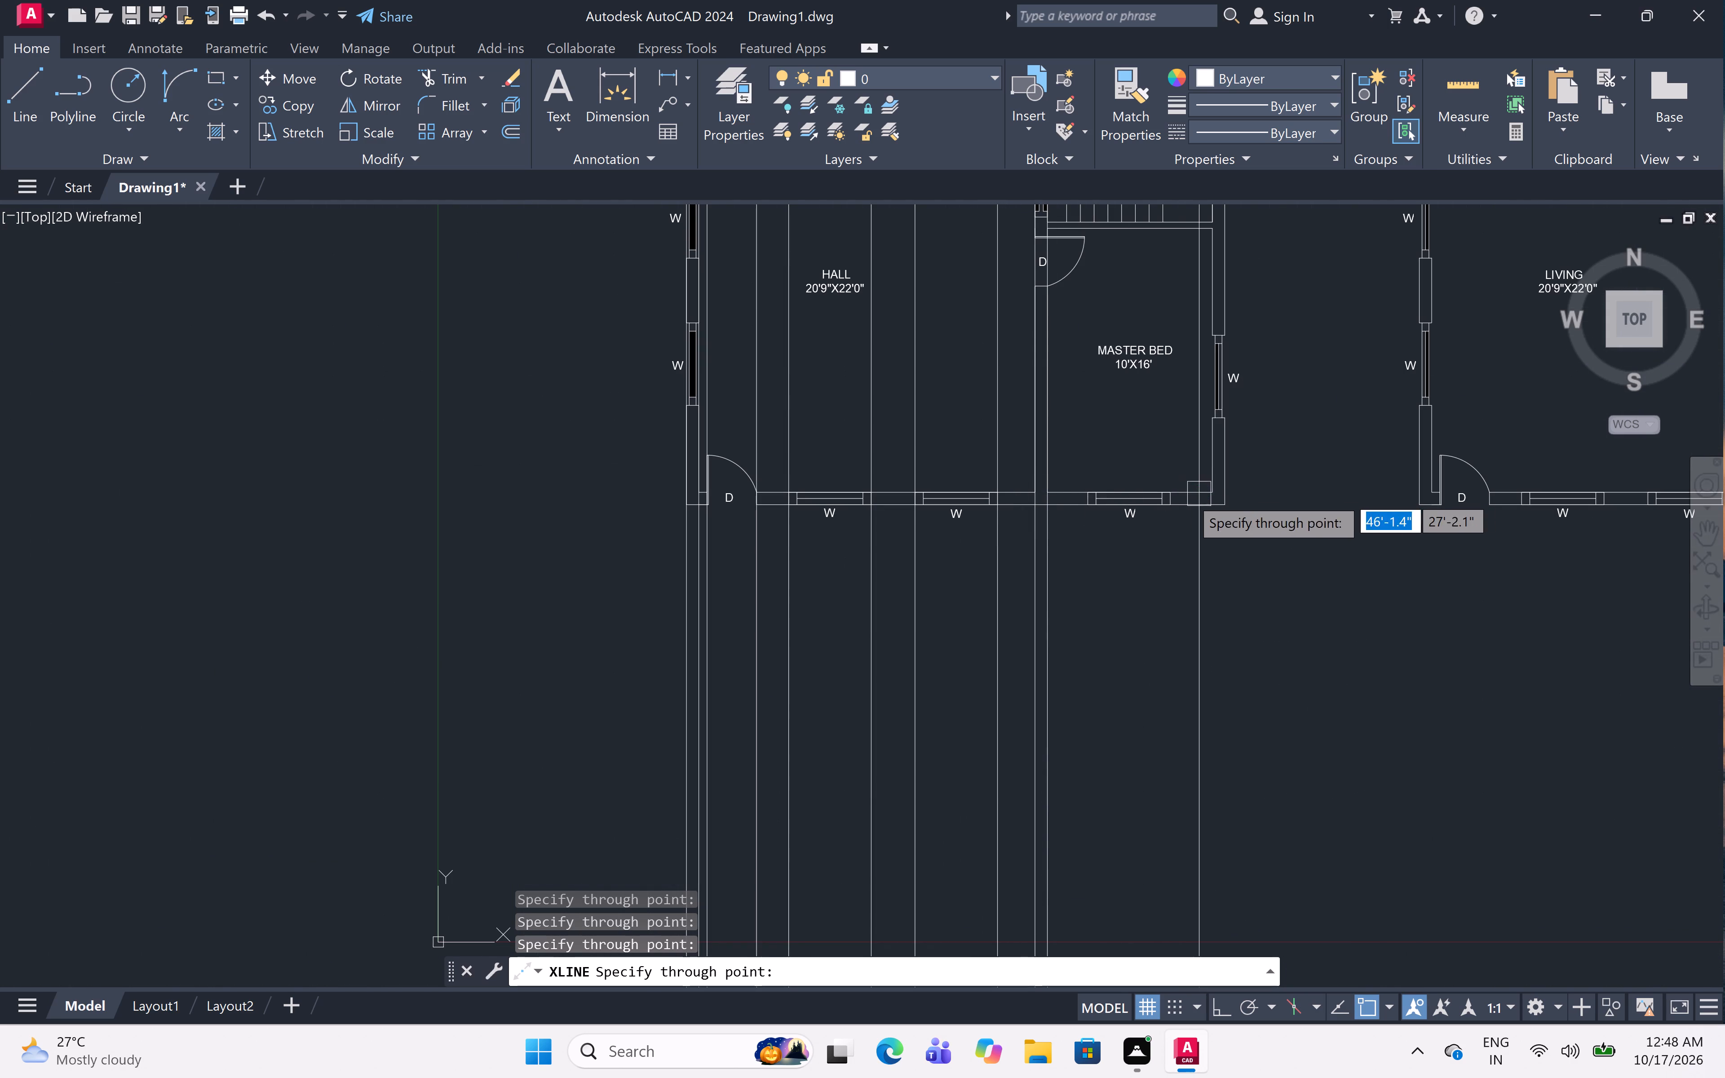
scroll(1130, 478, "up", 4)
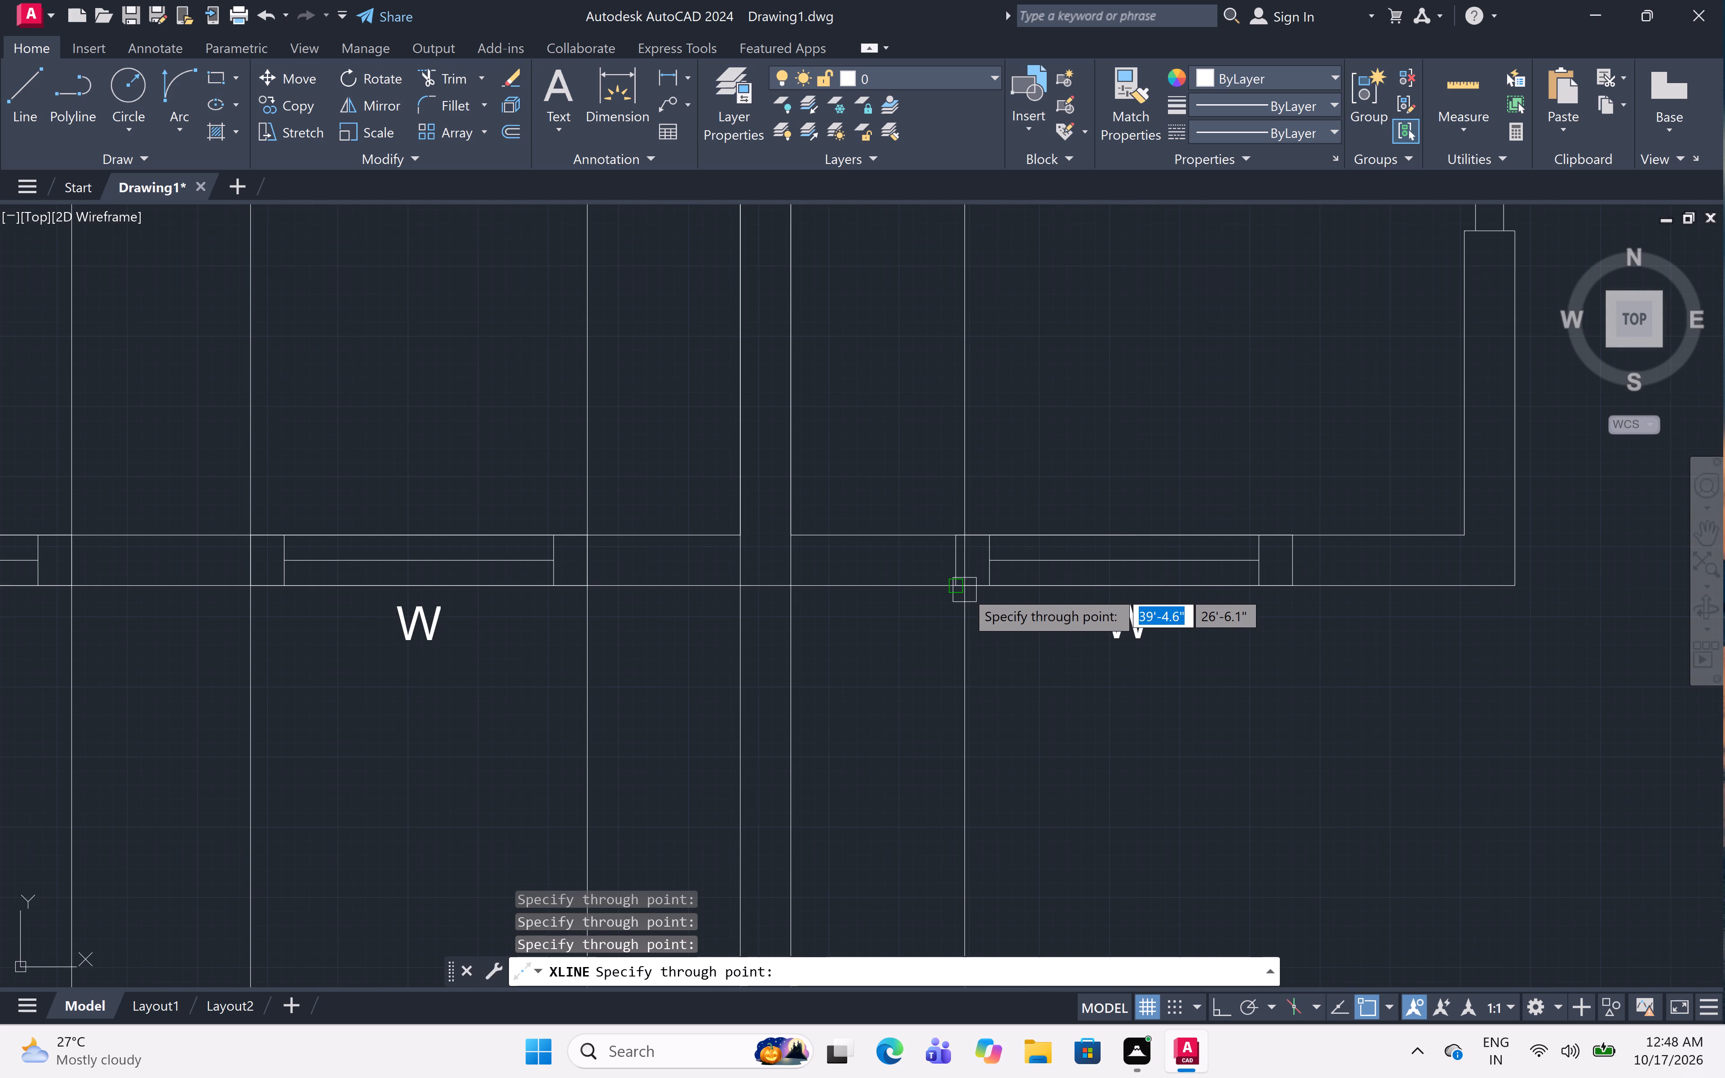
left_click(960, 583)
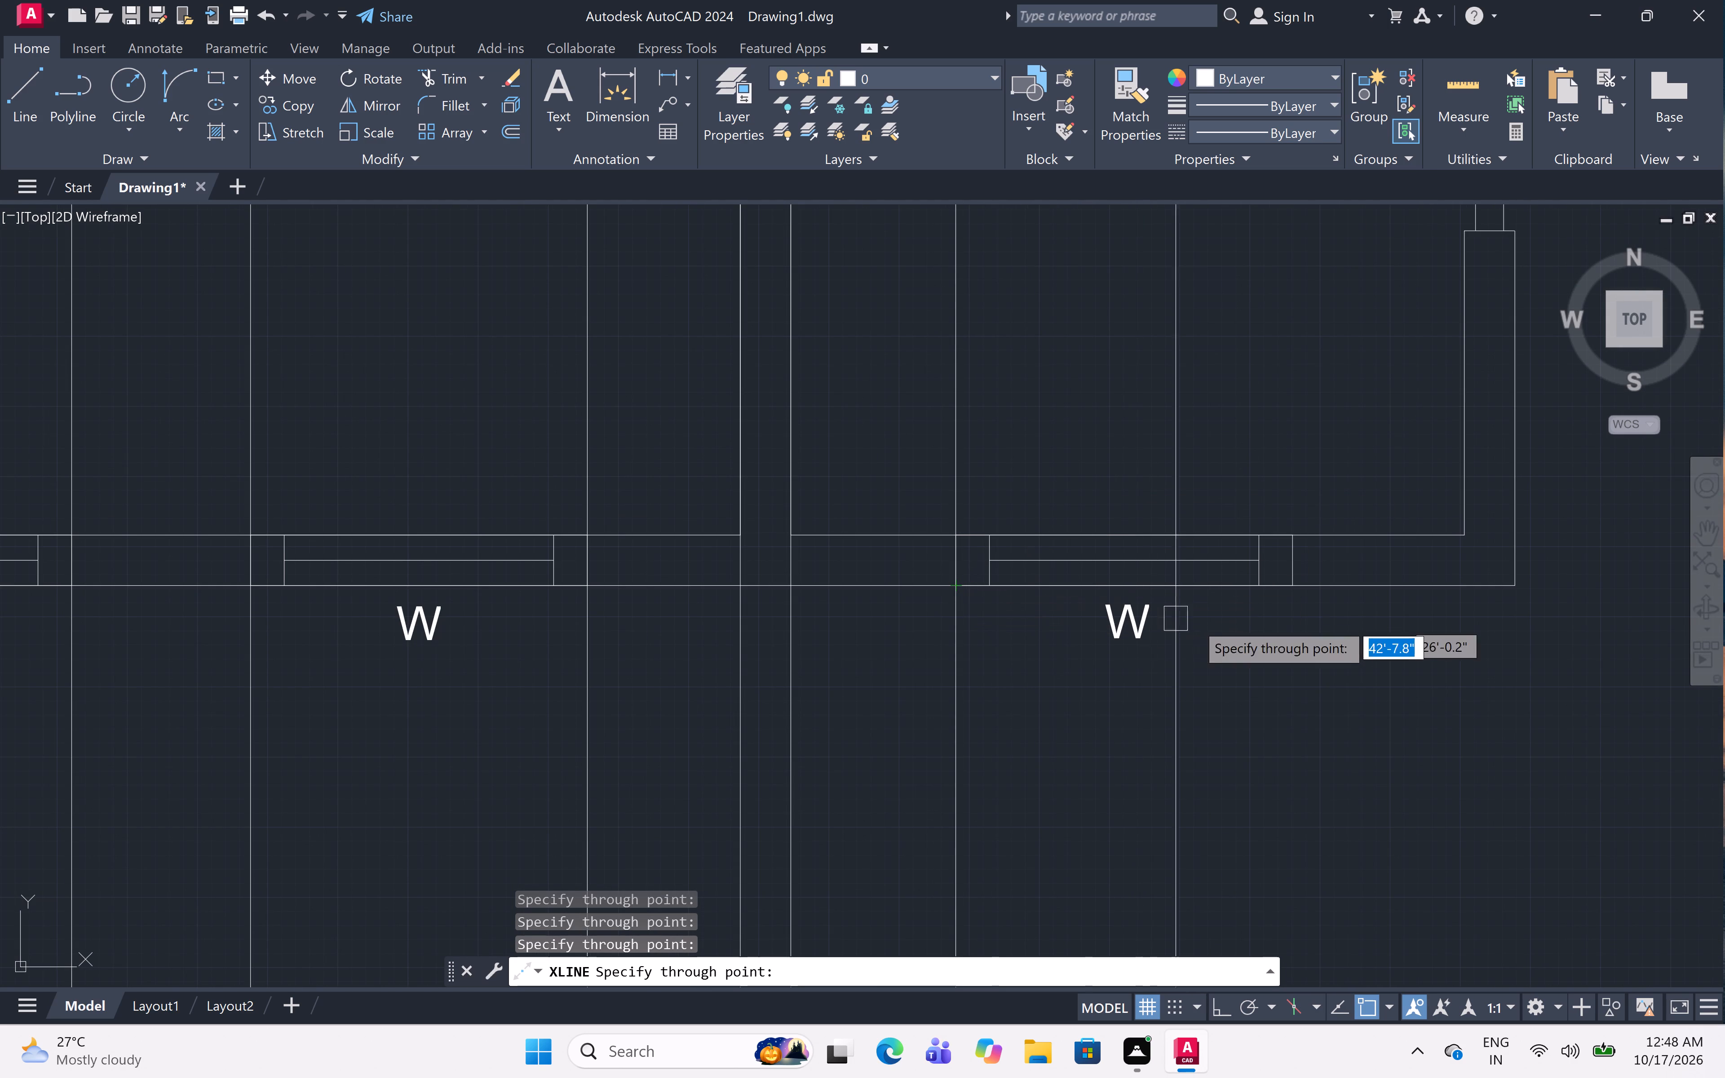
left_click(1296, 591)
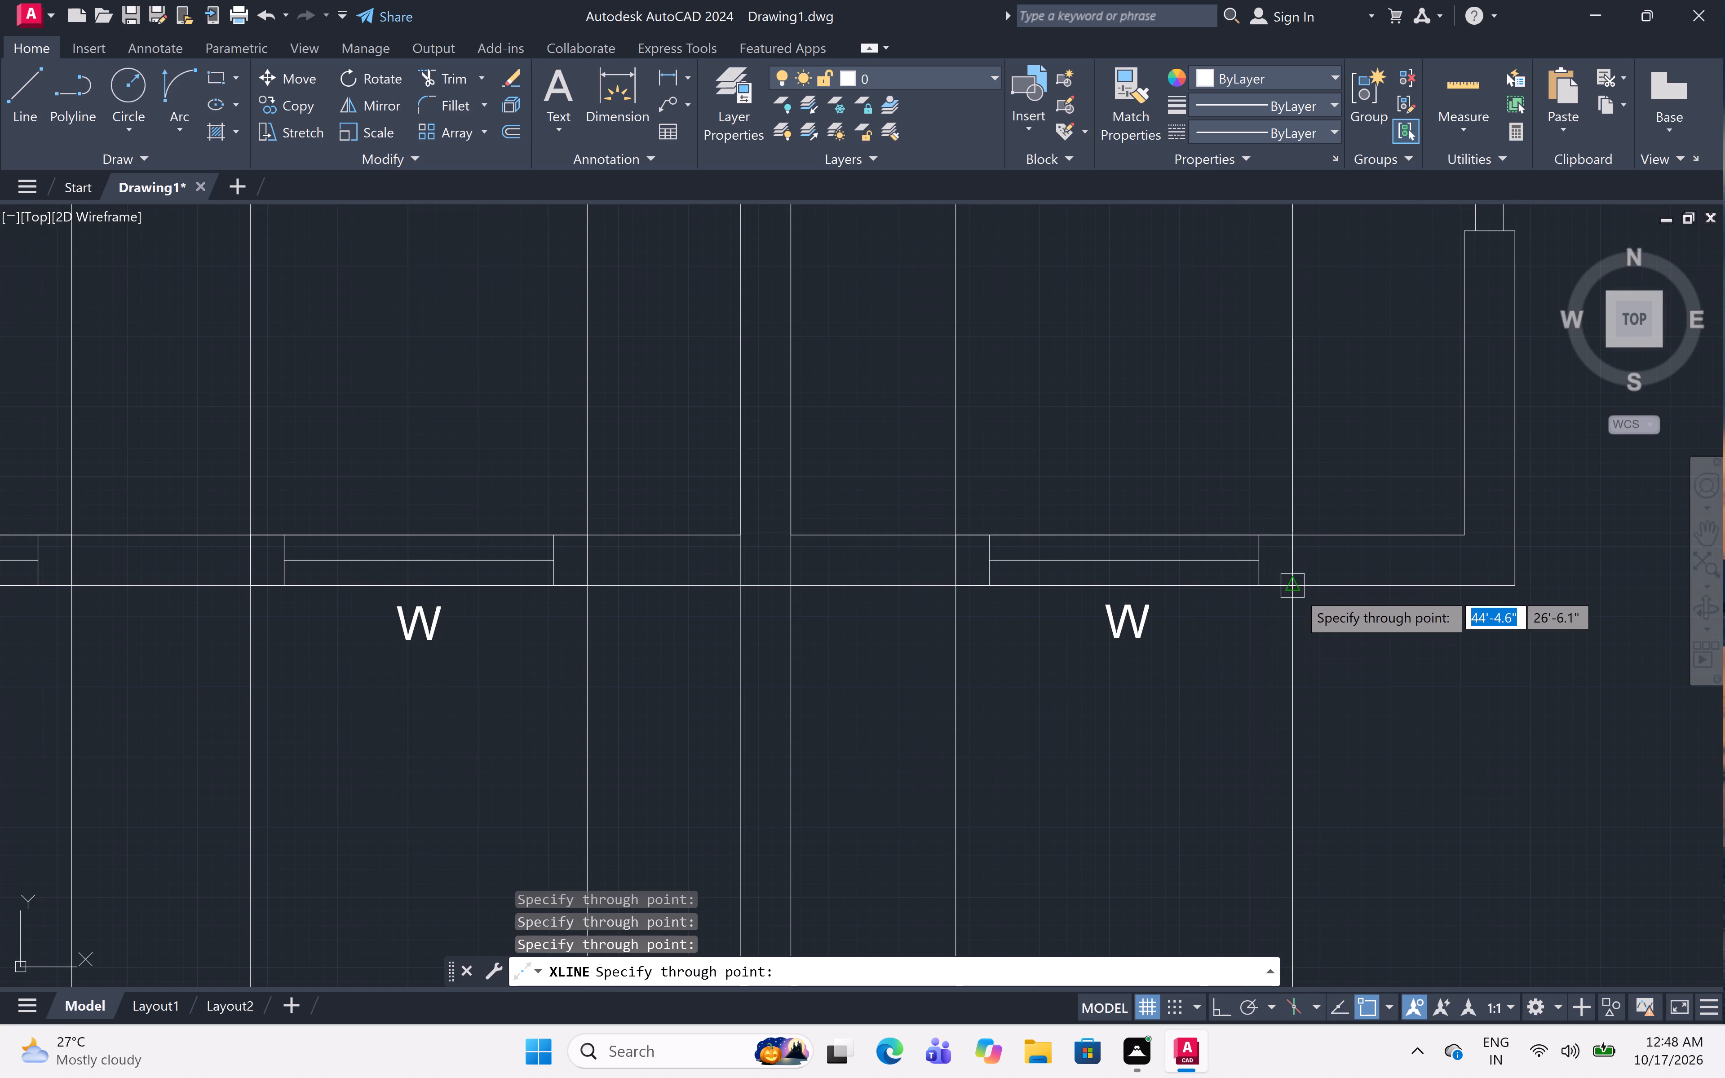
Draw vertical construction lines through the inner and outer wall corners at the first plan's lower-right end, finishing the set.
scroll(1136, 598, "down", 3)
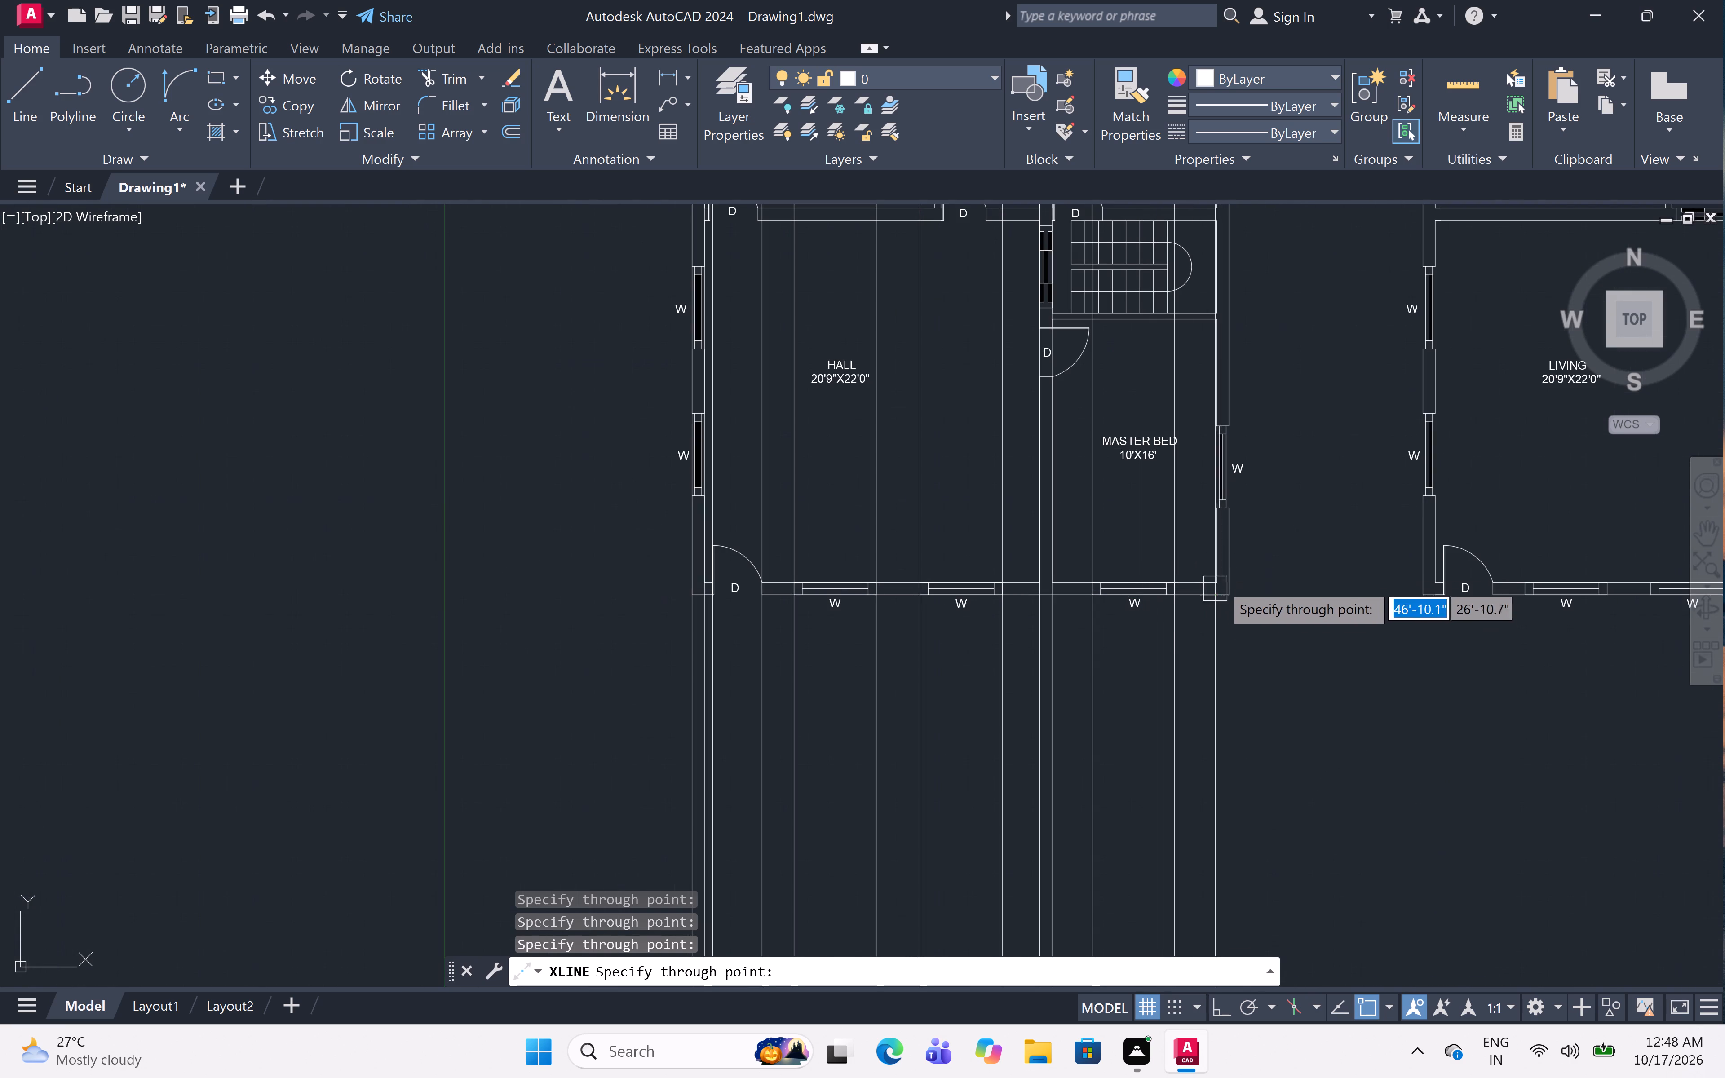
scroll(1222, 576, "up", 3)
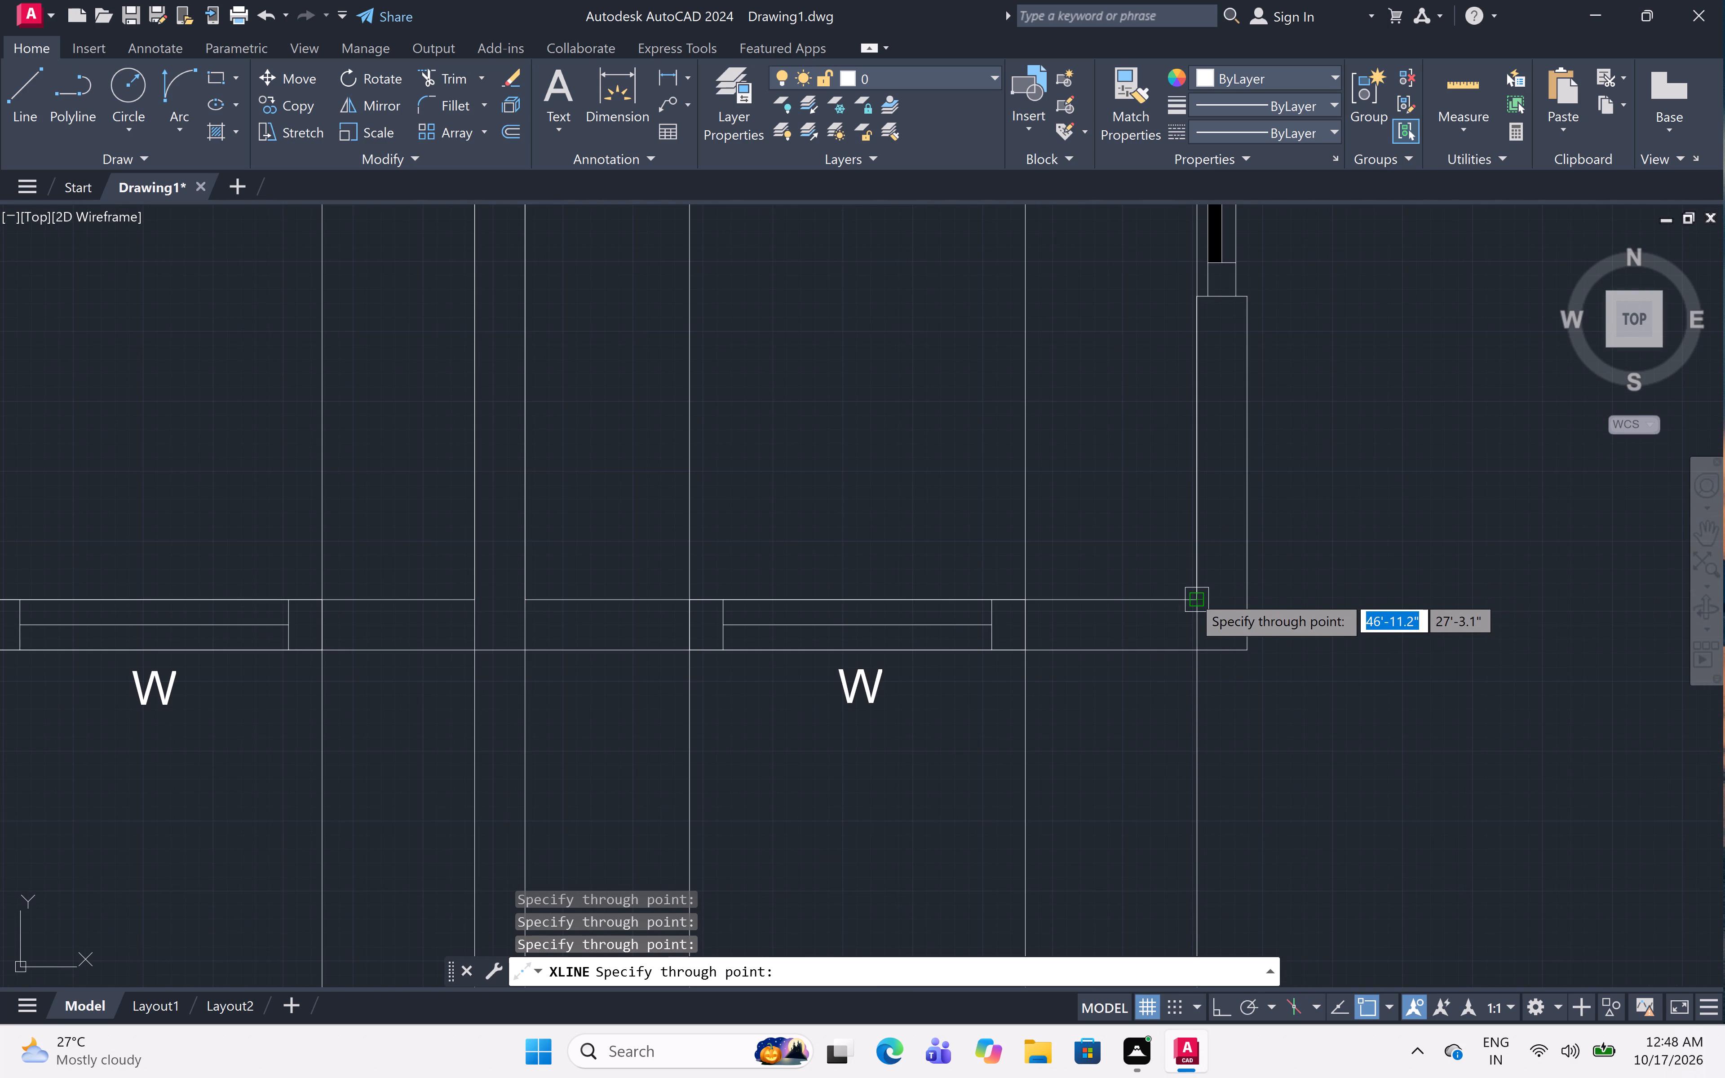
left_click(1192, 595)
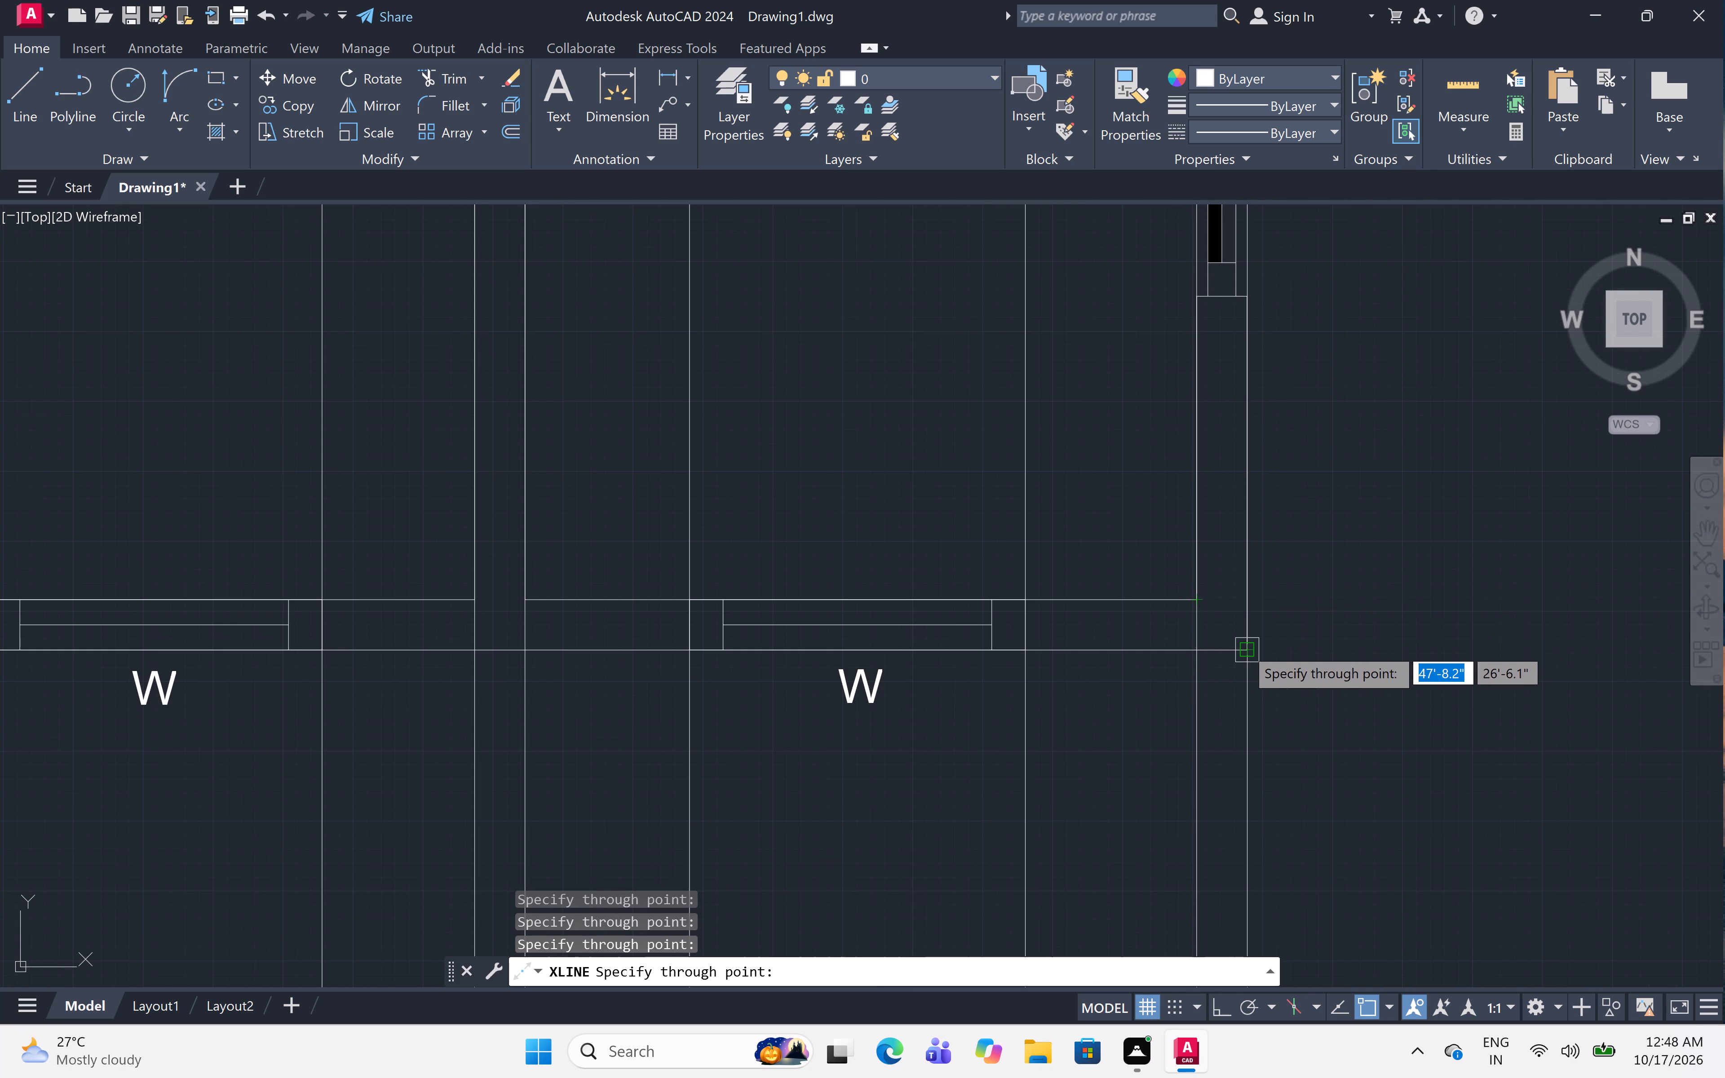
left_click(1244, 647)
scroll(1213, 609, "down", 3)
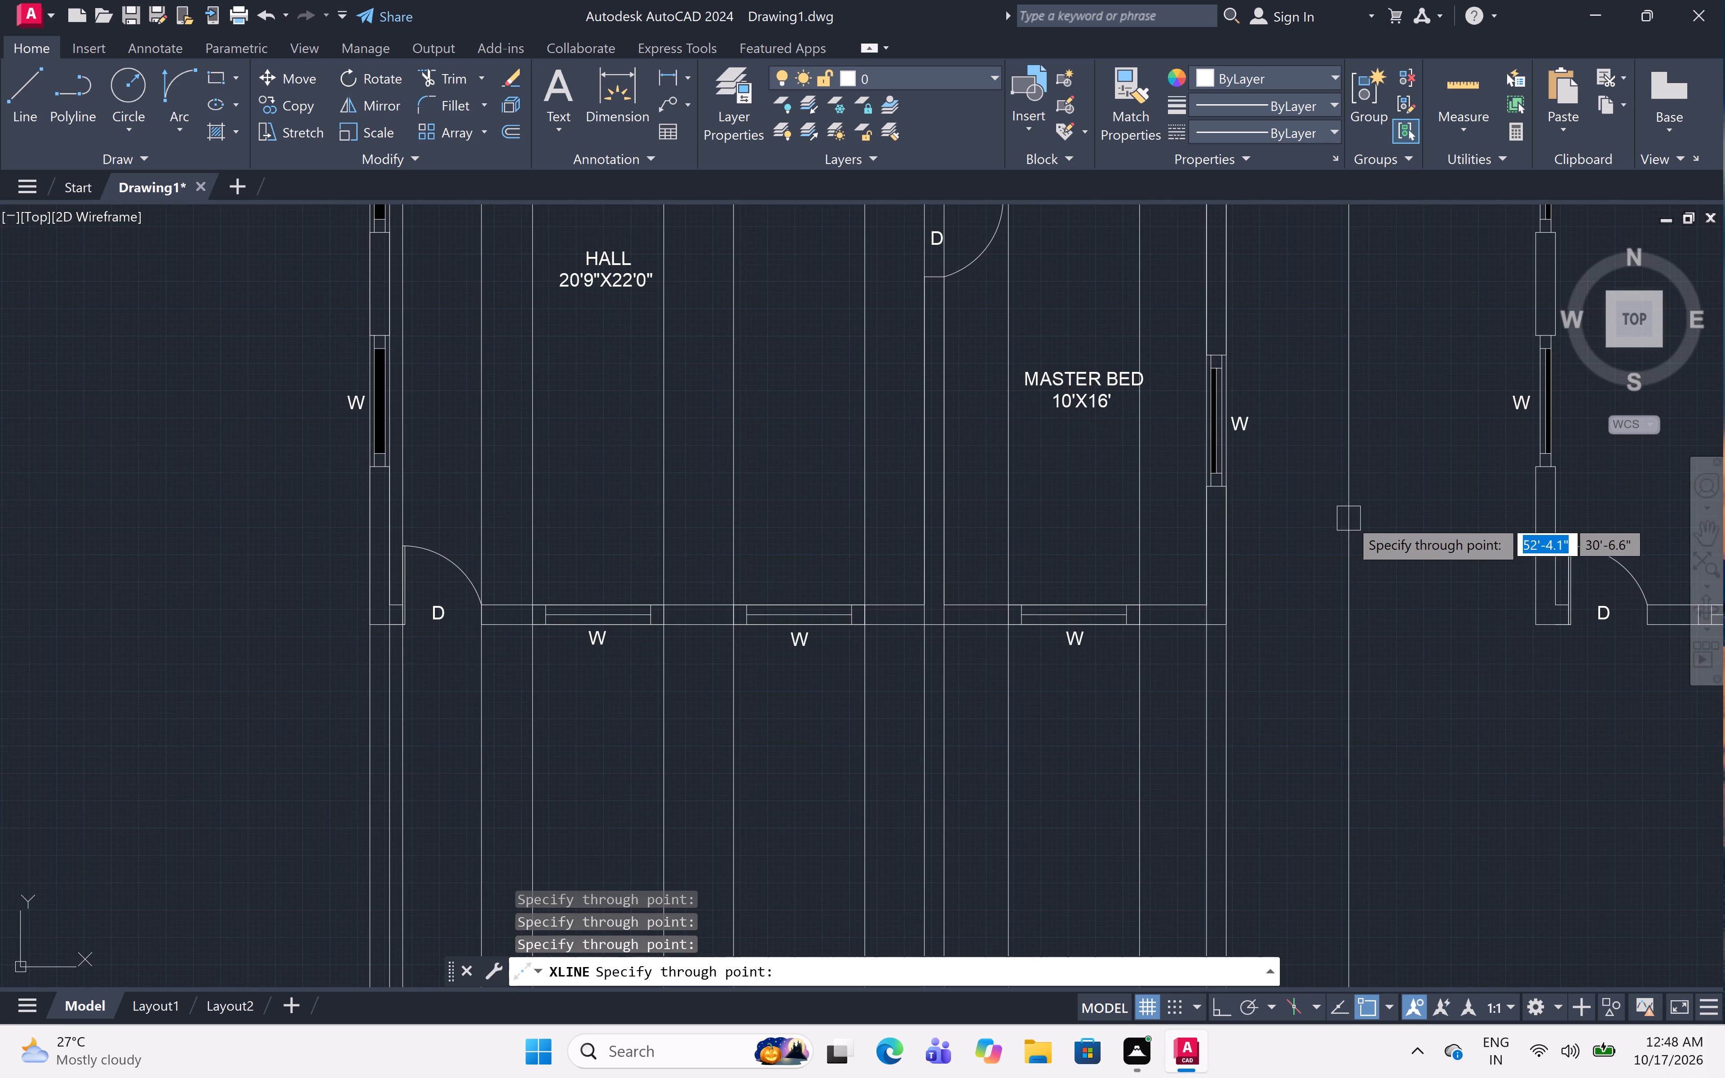
key("Escape")
Draw one horizontal construction line across the verticals, in the empty space above the first plan's rear wall.
scroll(1335, 508, "down", 3)
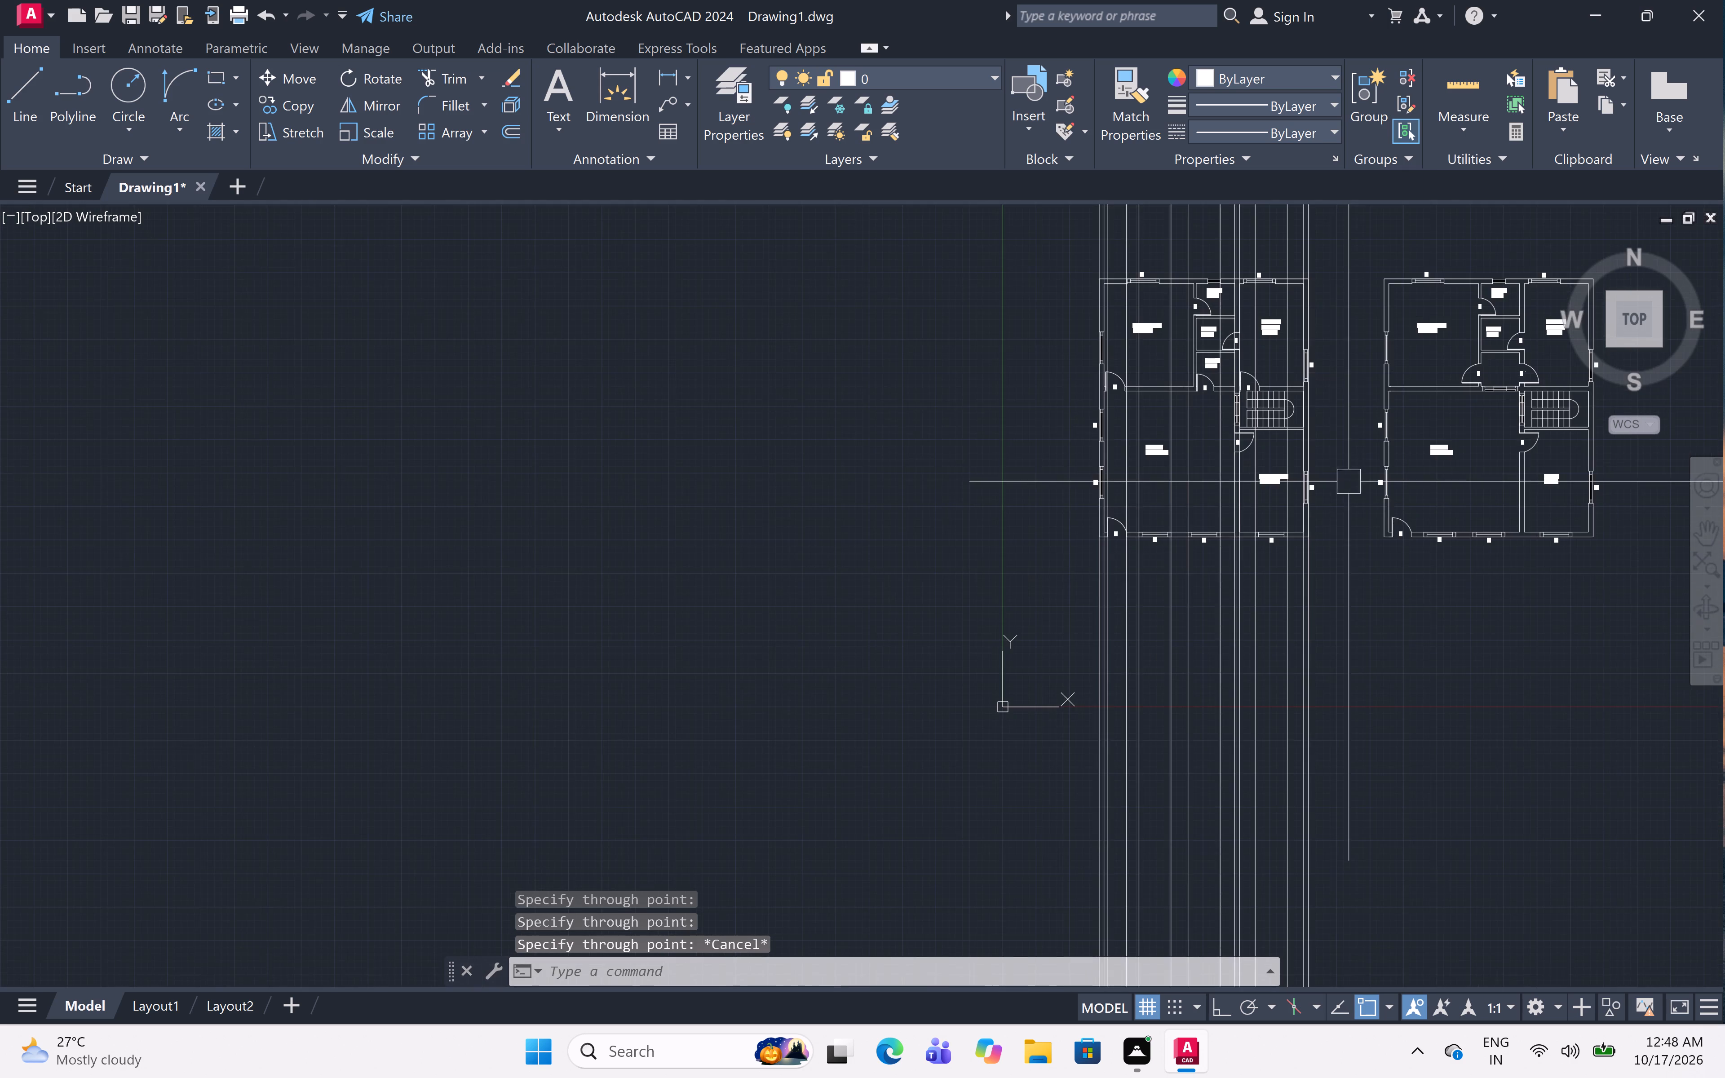
middle_click_drag(1353, 474, 1262, 627)
scroll(1257, 314, "up", 3)
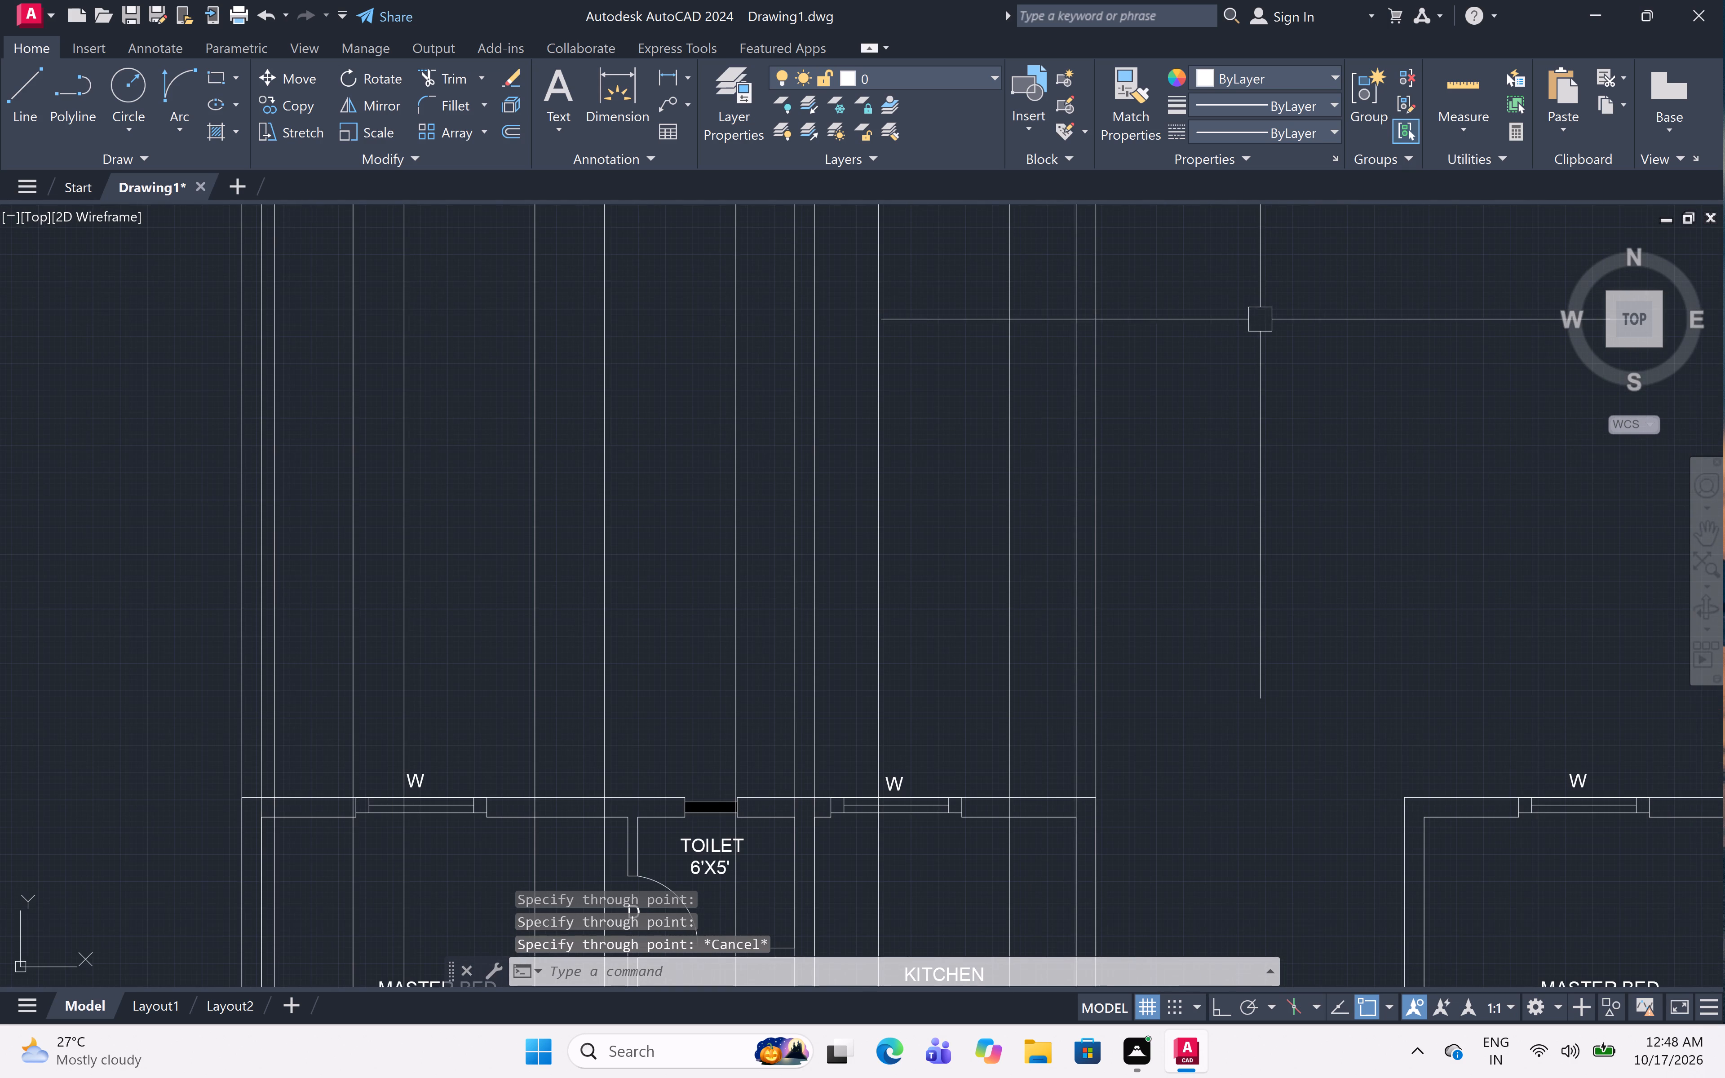
key("x")
type("L")
key("space")
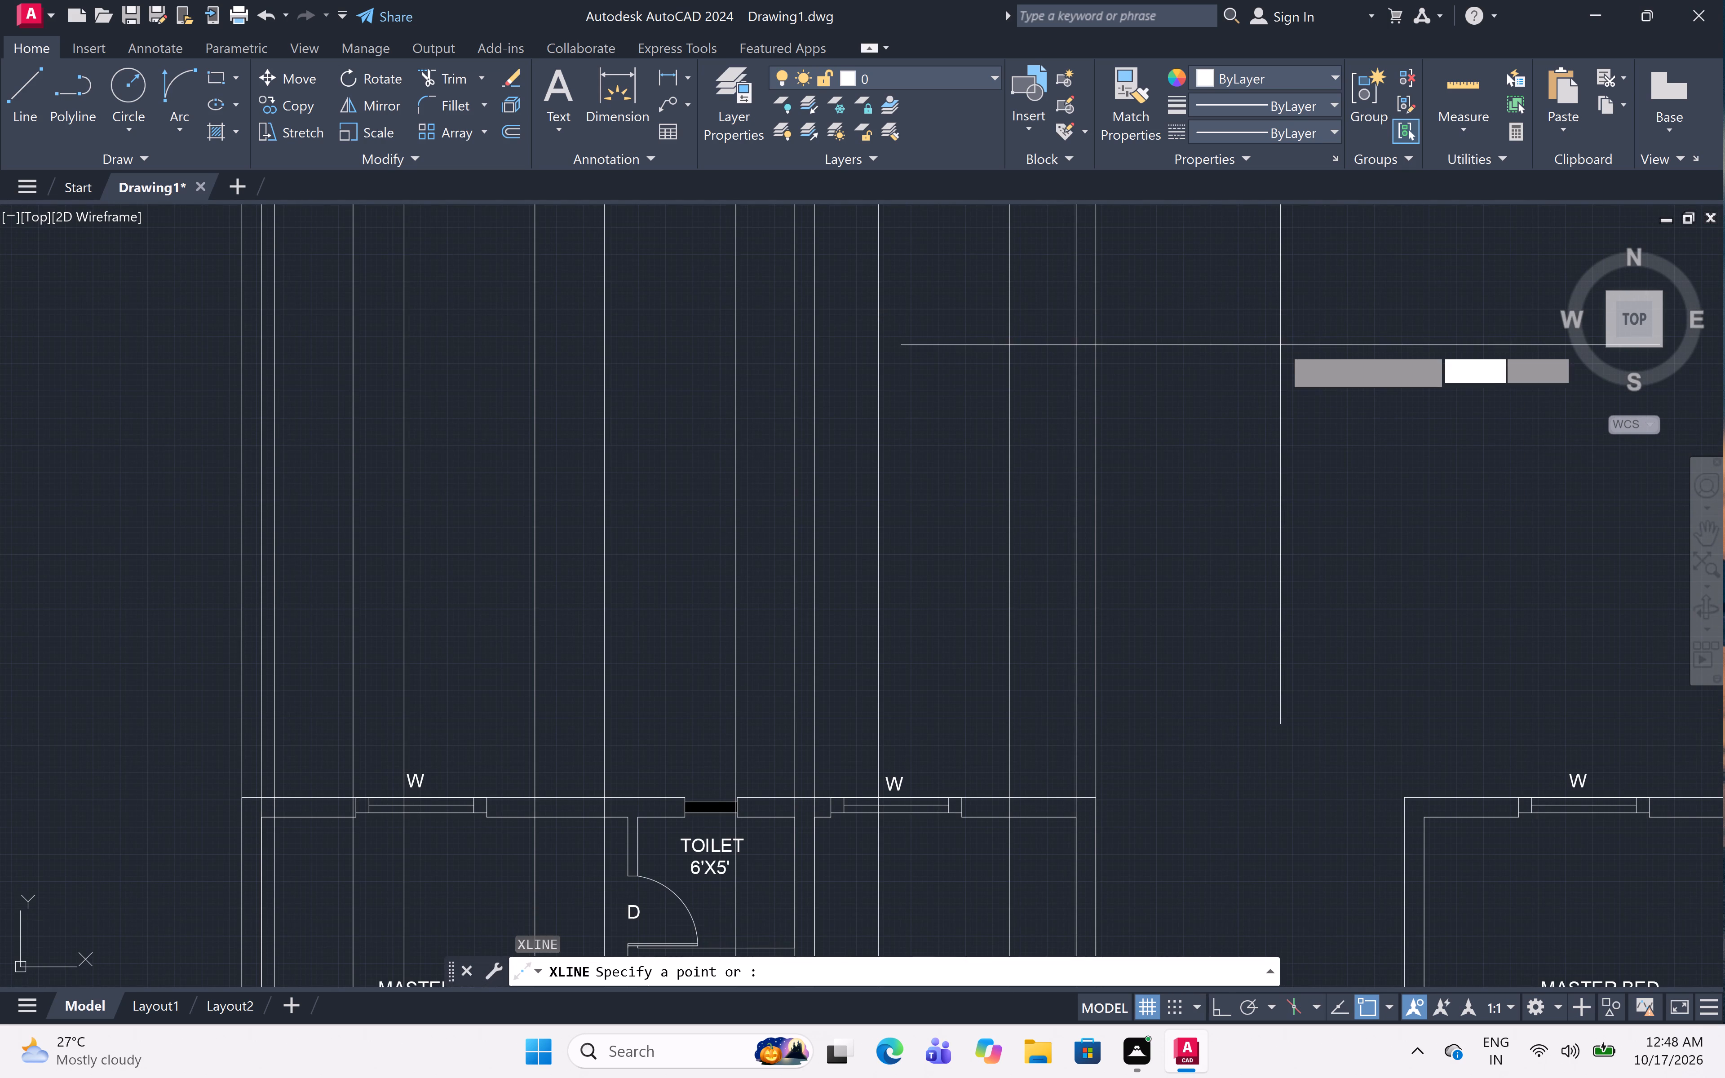
type("H")
key("space")
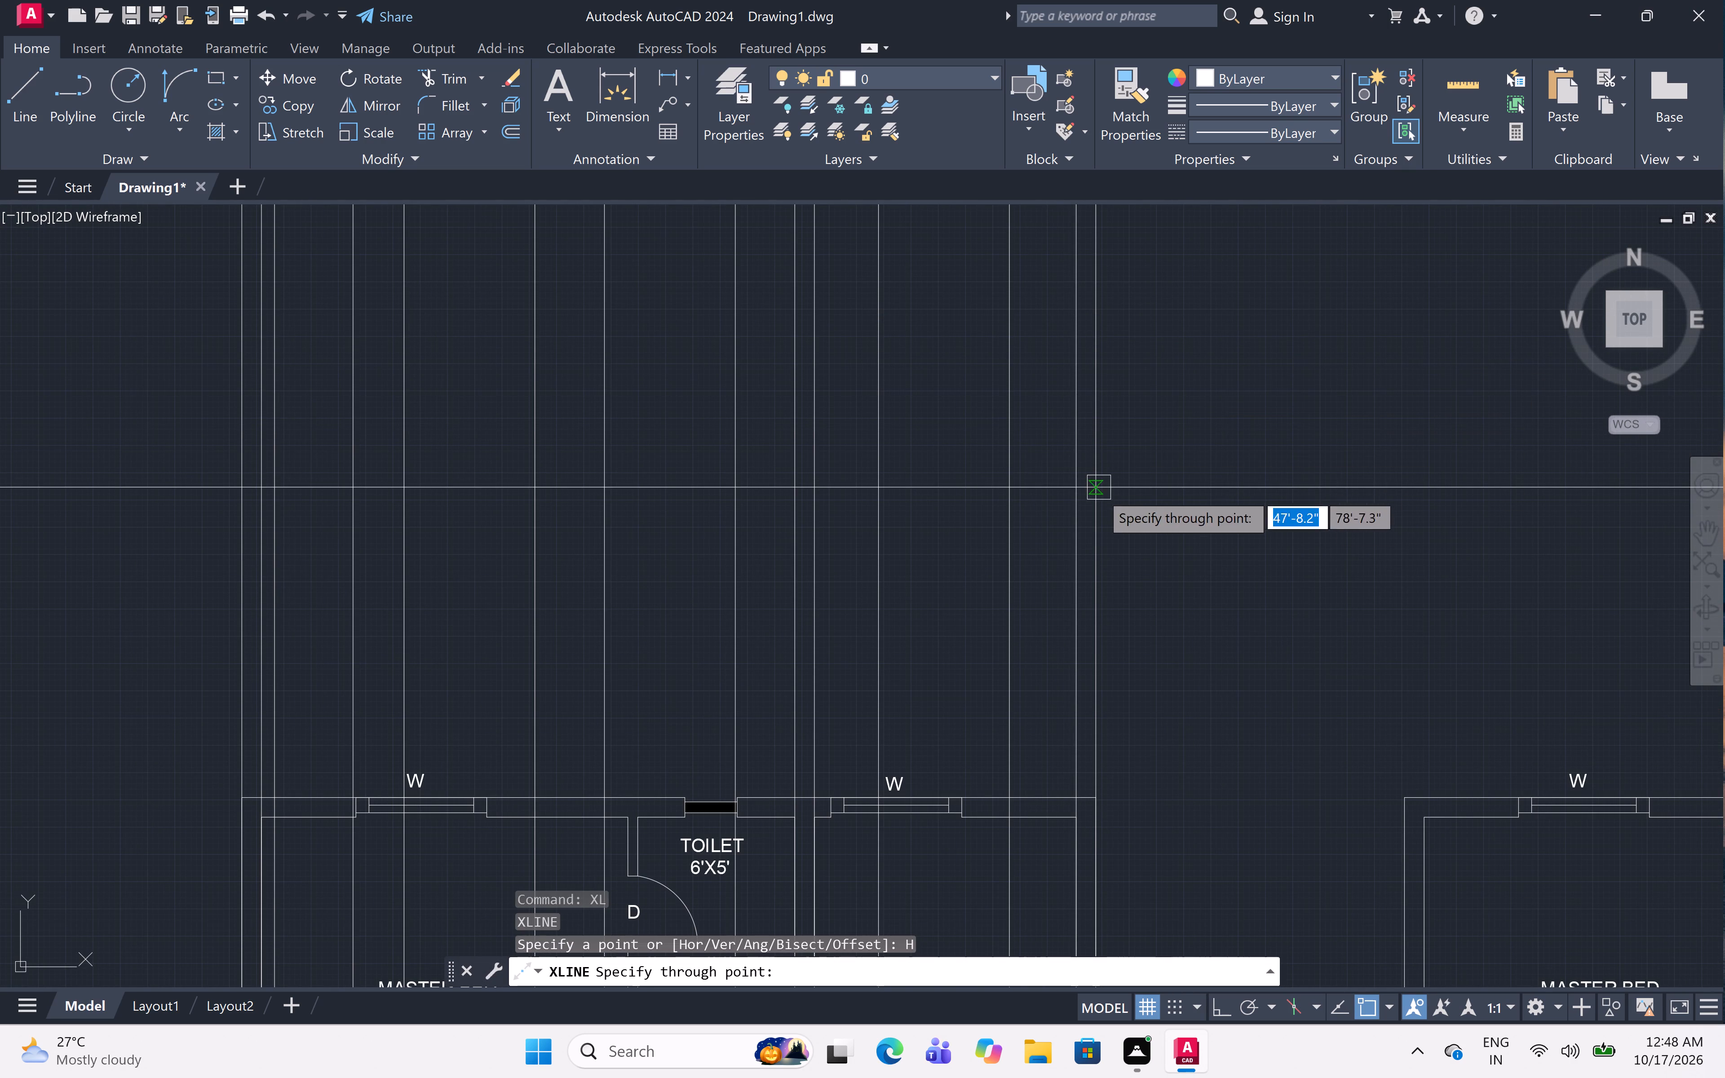
left_click(1159, 550)
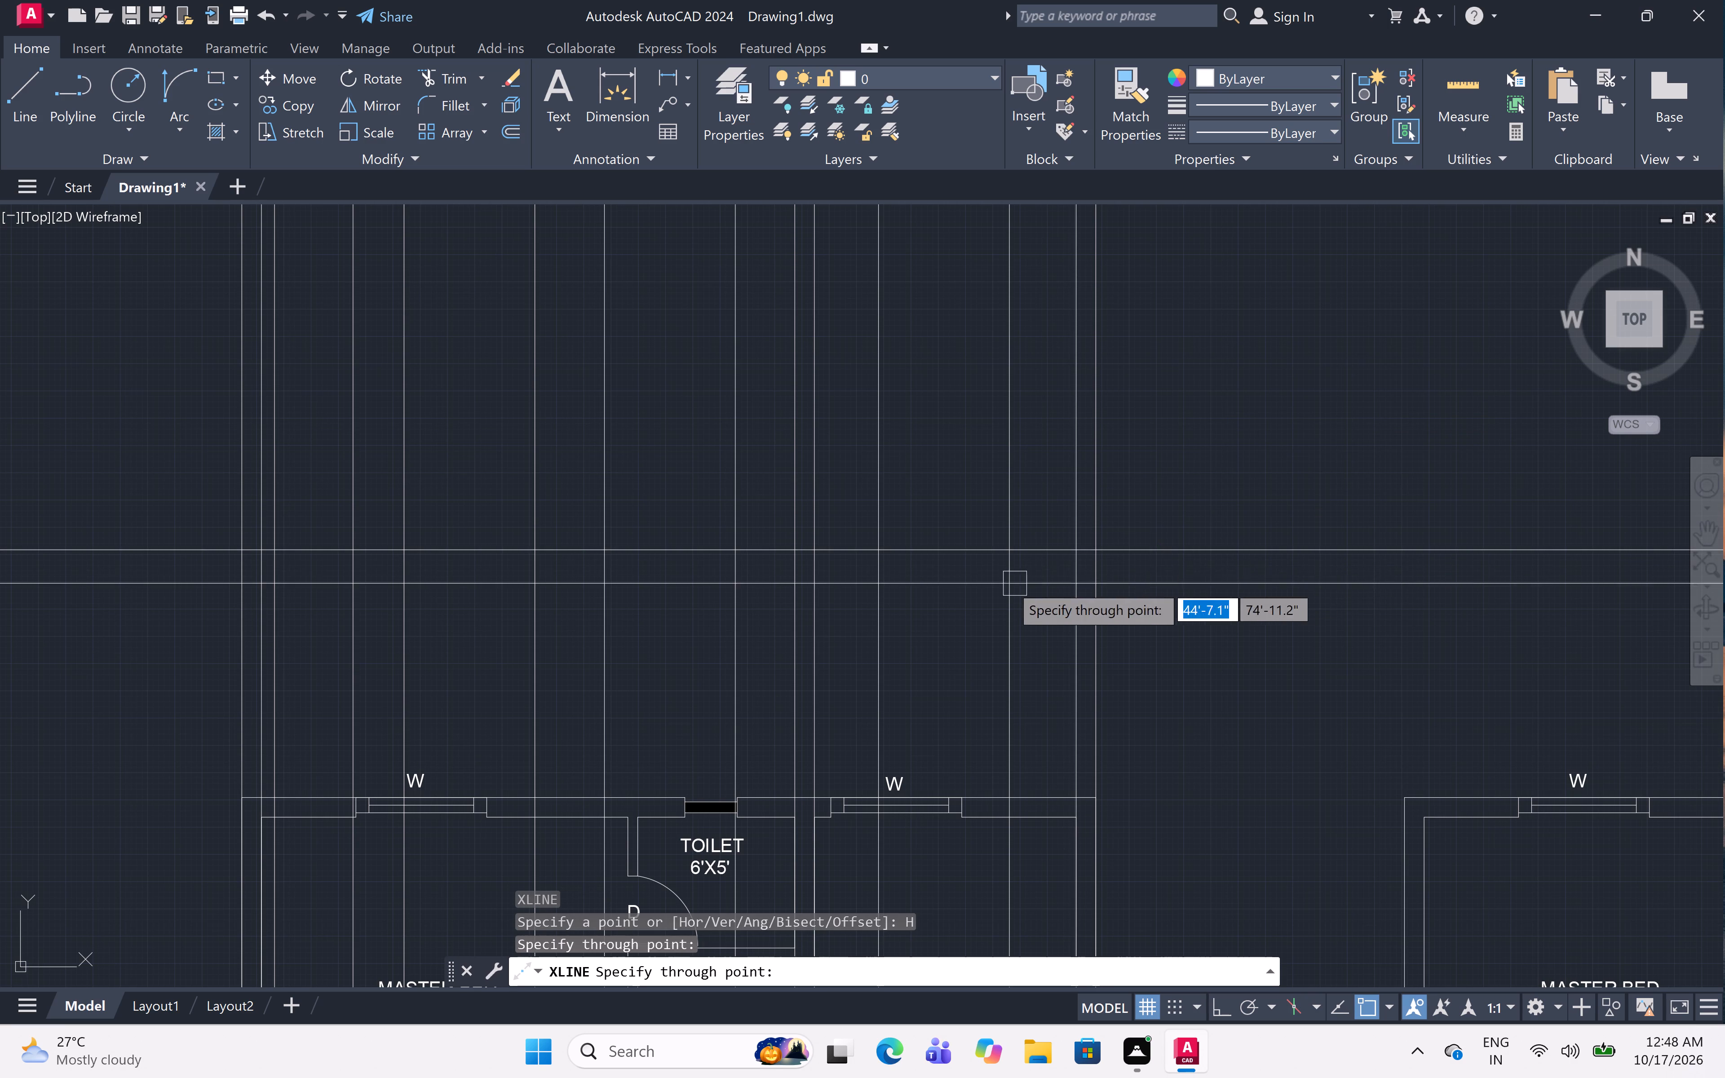
key("Escape")
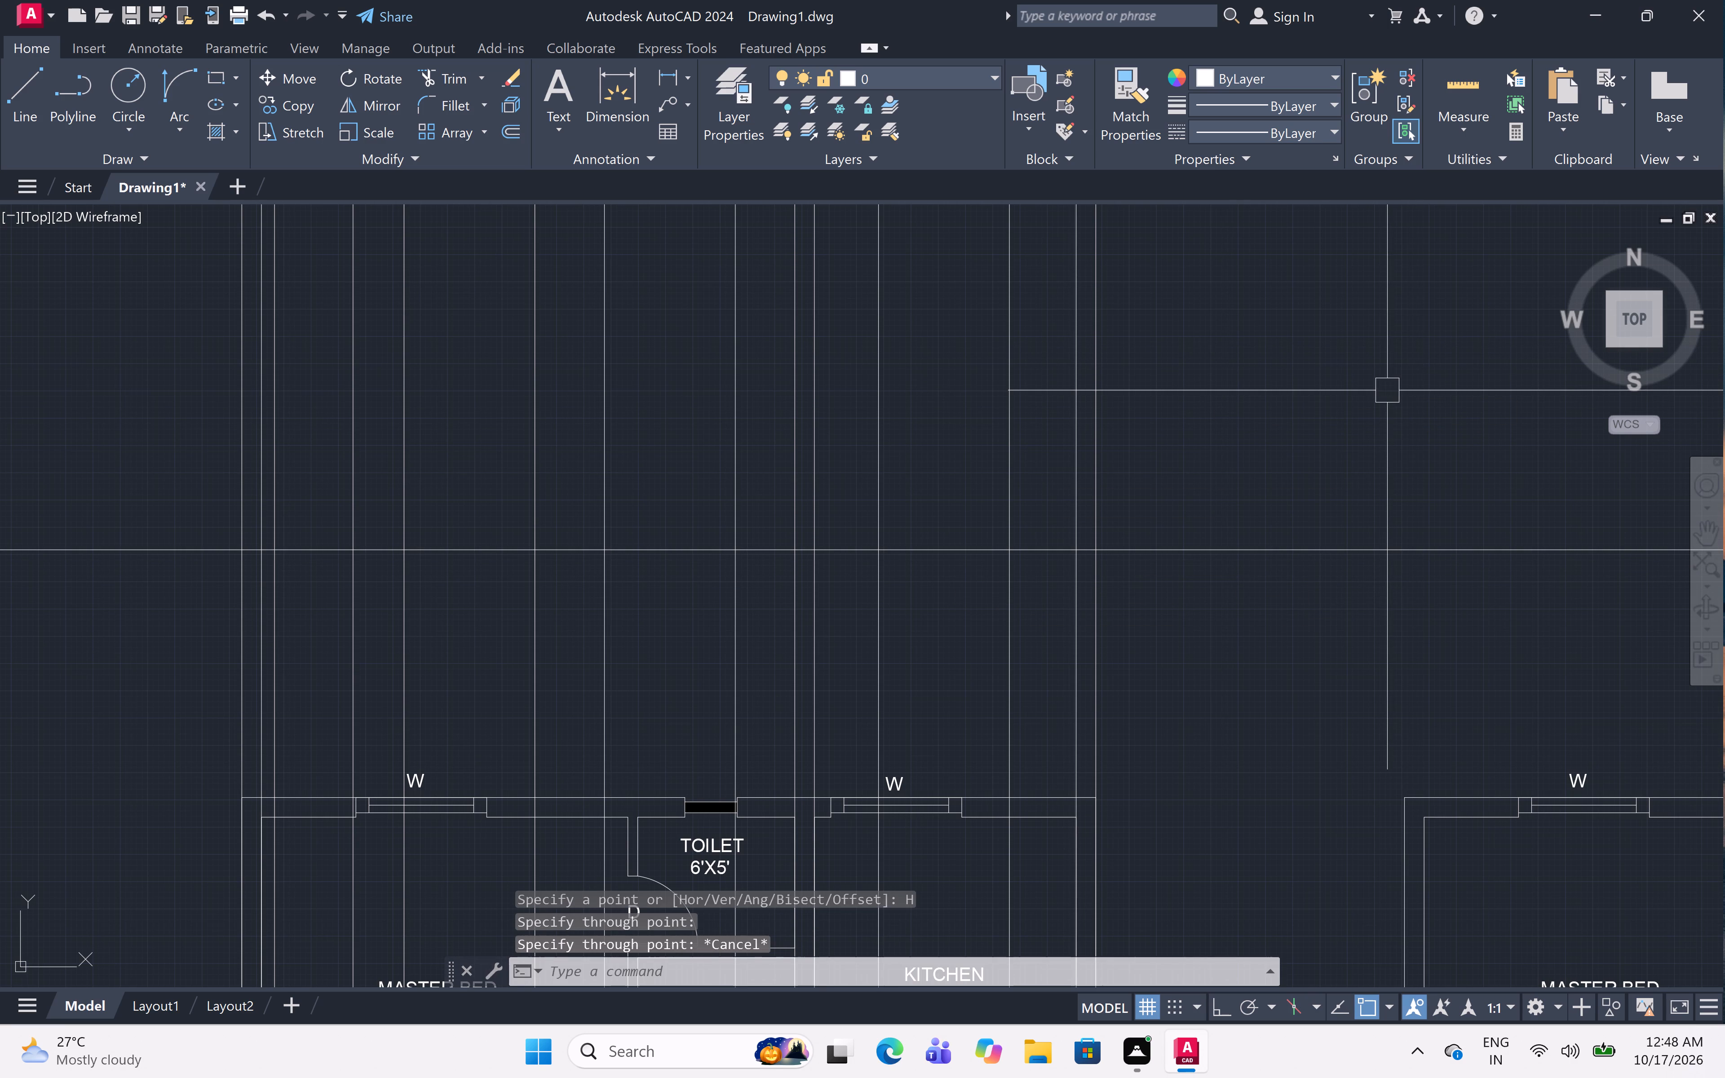
Offset the horizontal construction line above the first plan upward by 1'6".
key("o")
type("FF 1'6\"")
key("space")
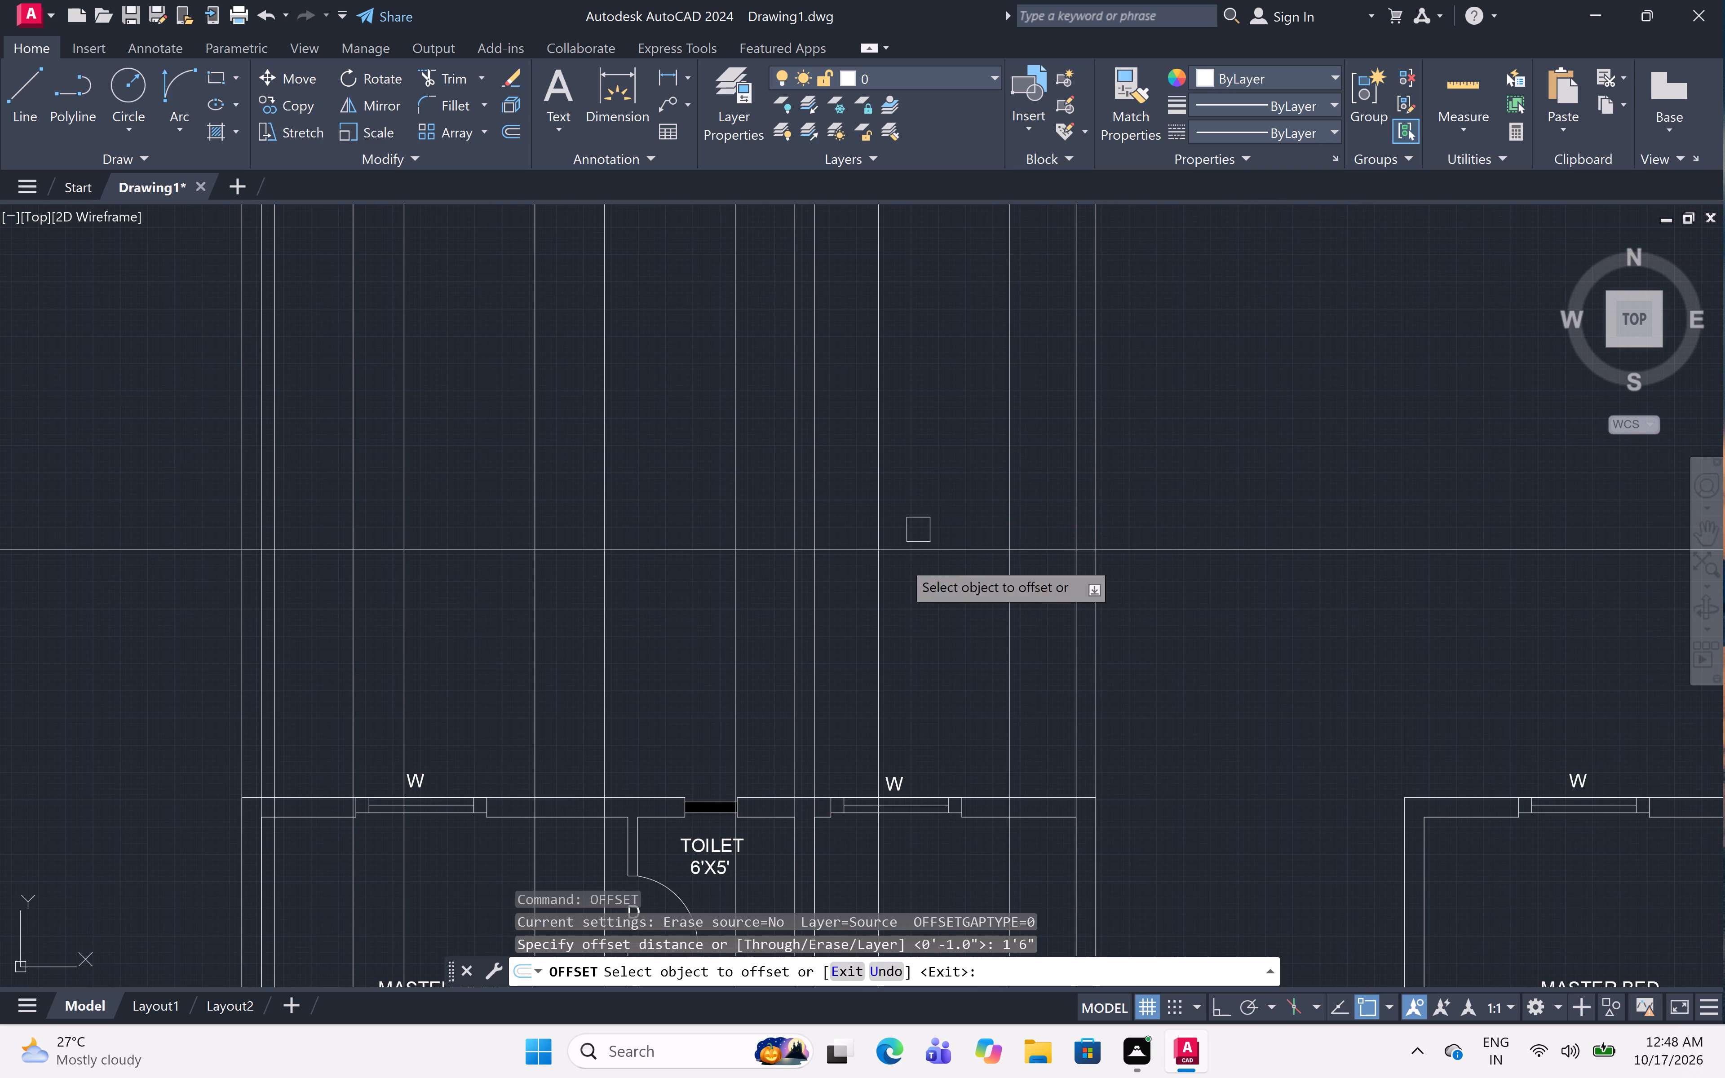
left_click(948, 556)
left_click(978, 433)
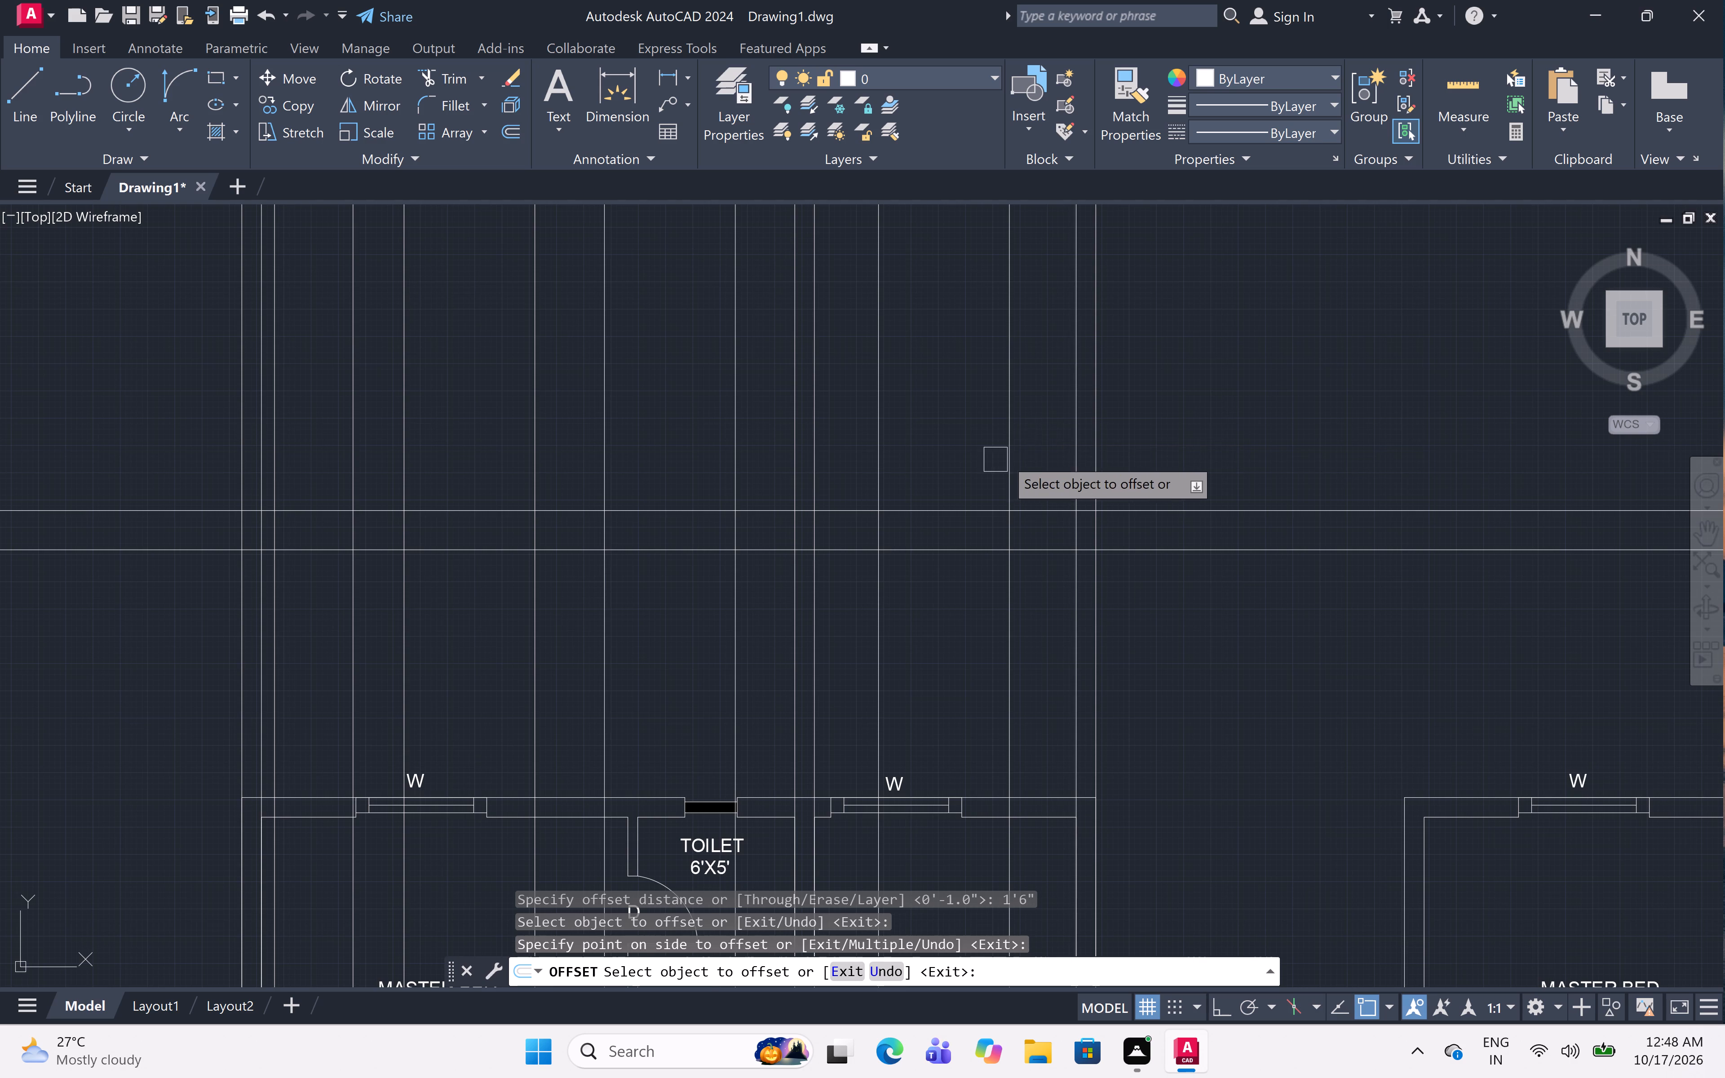
scroll(1006, 457, "down", 1)
middle_click_drag(963, 409, 967, 495)
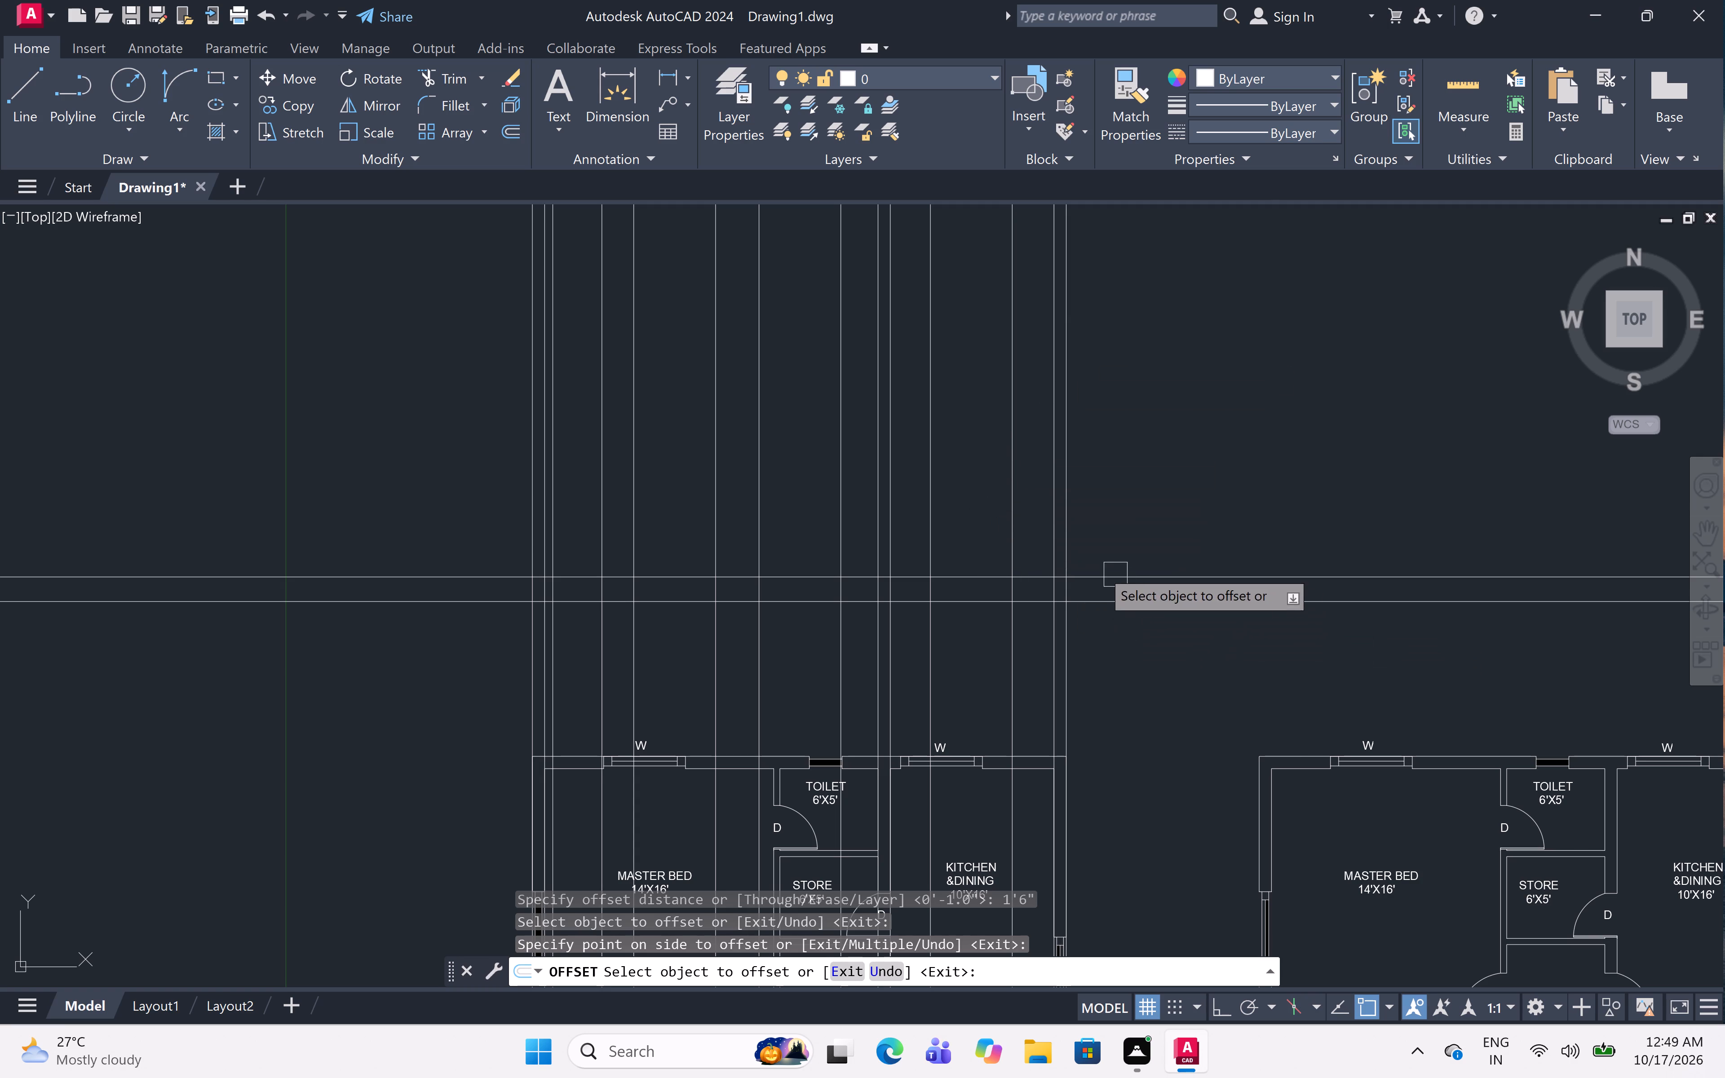
key("space")
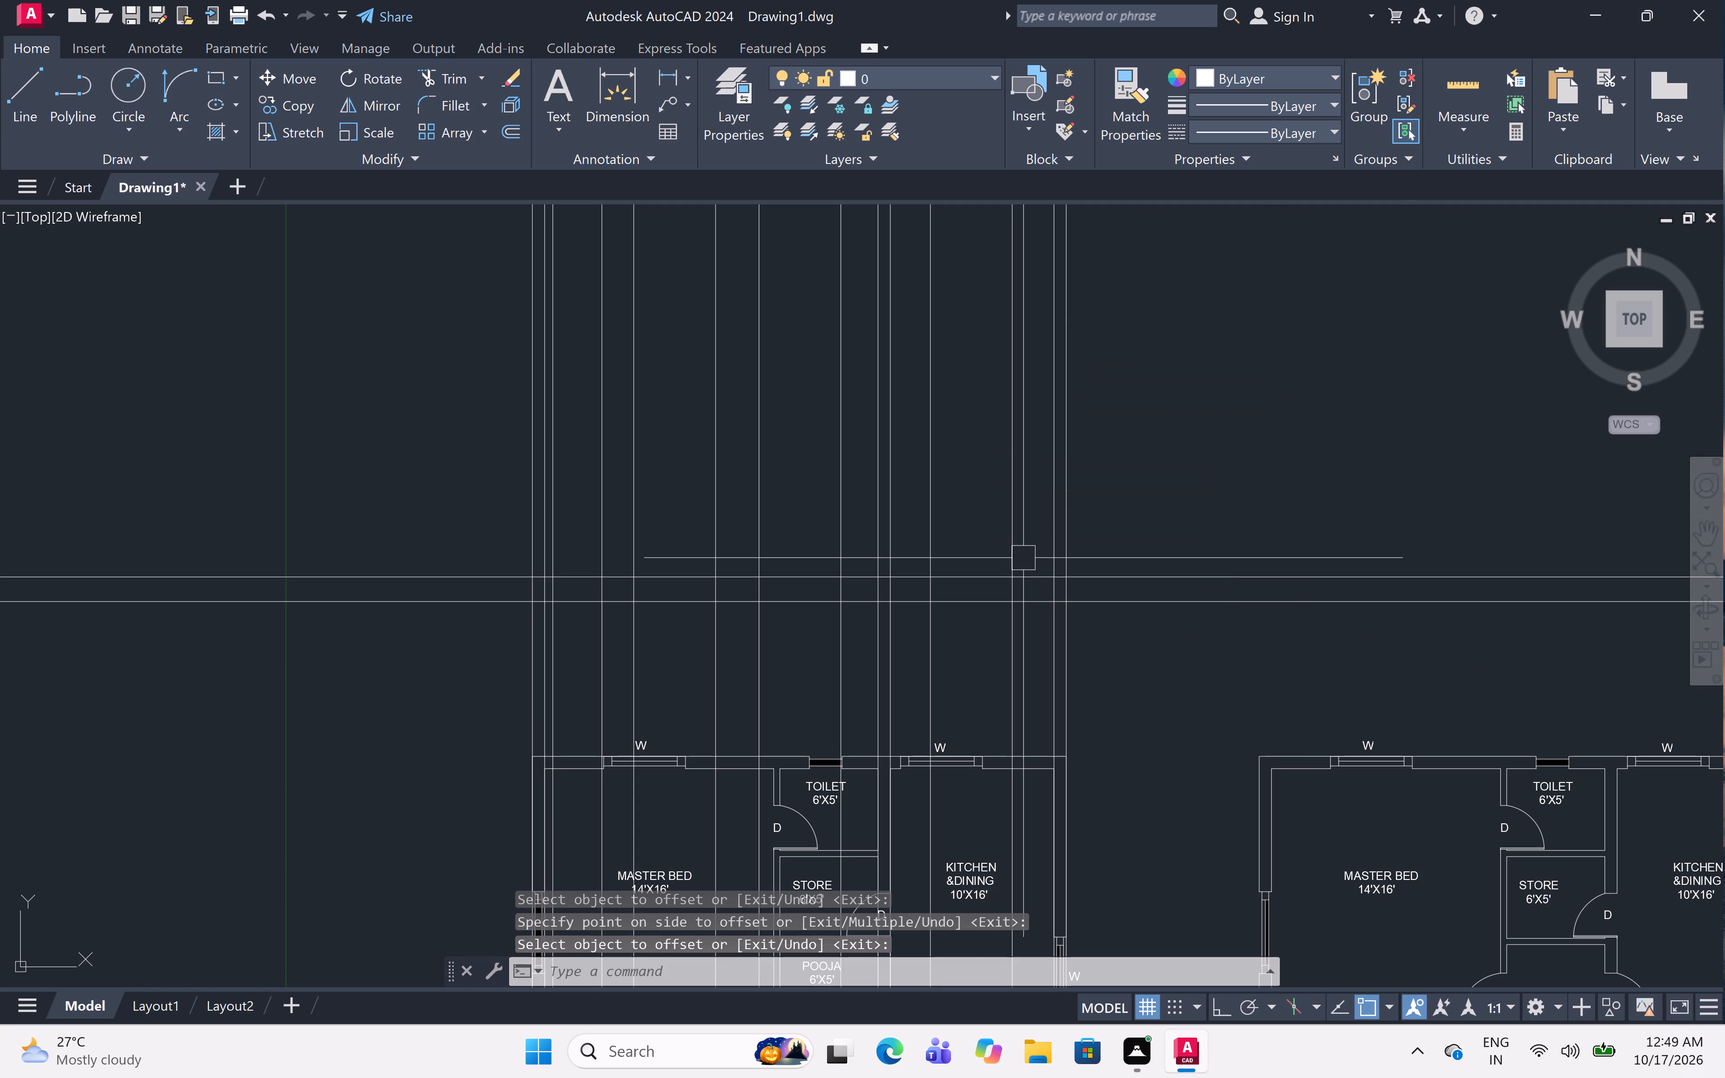
Offset the upper of the two horizontal construction lines upward by 10'.
key("space")
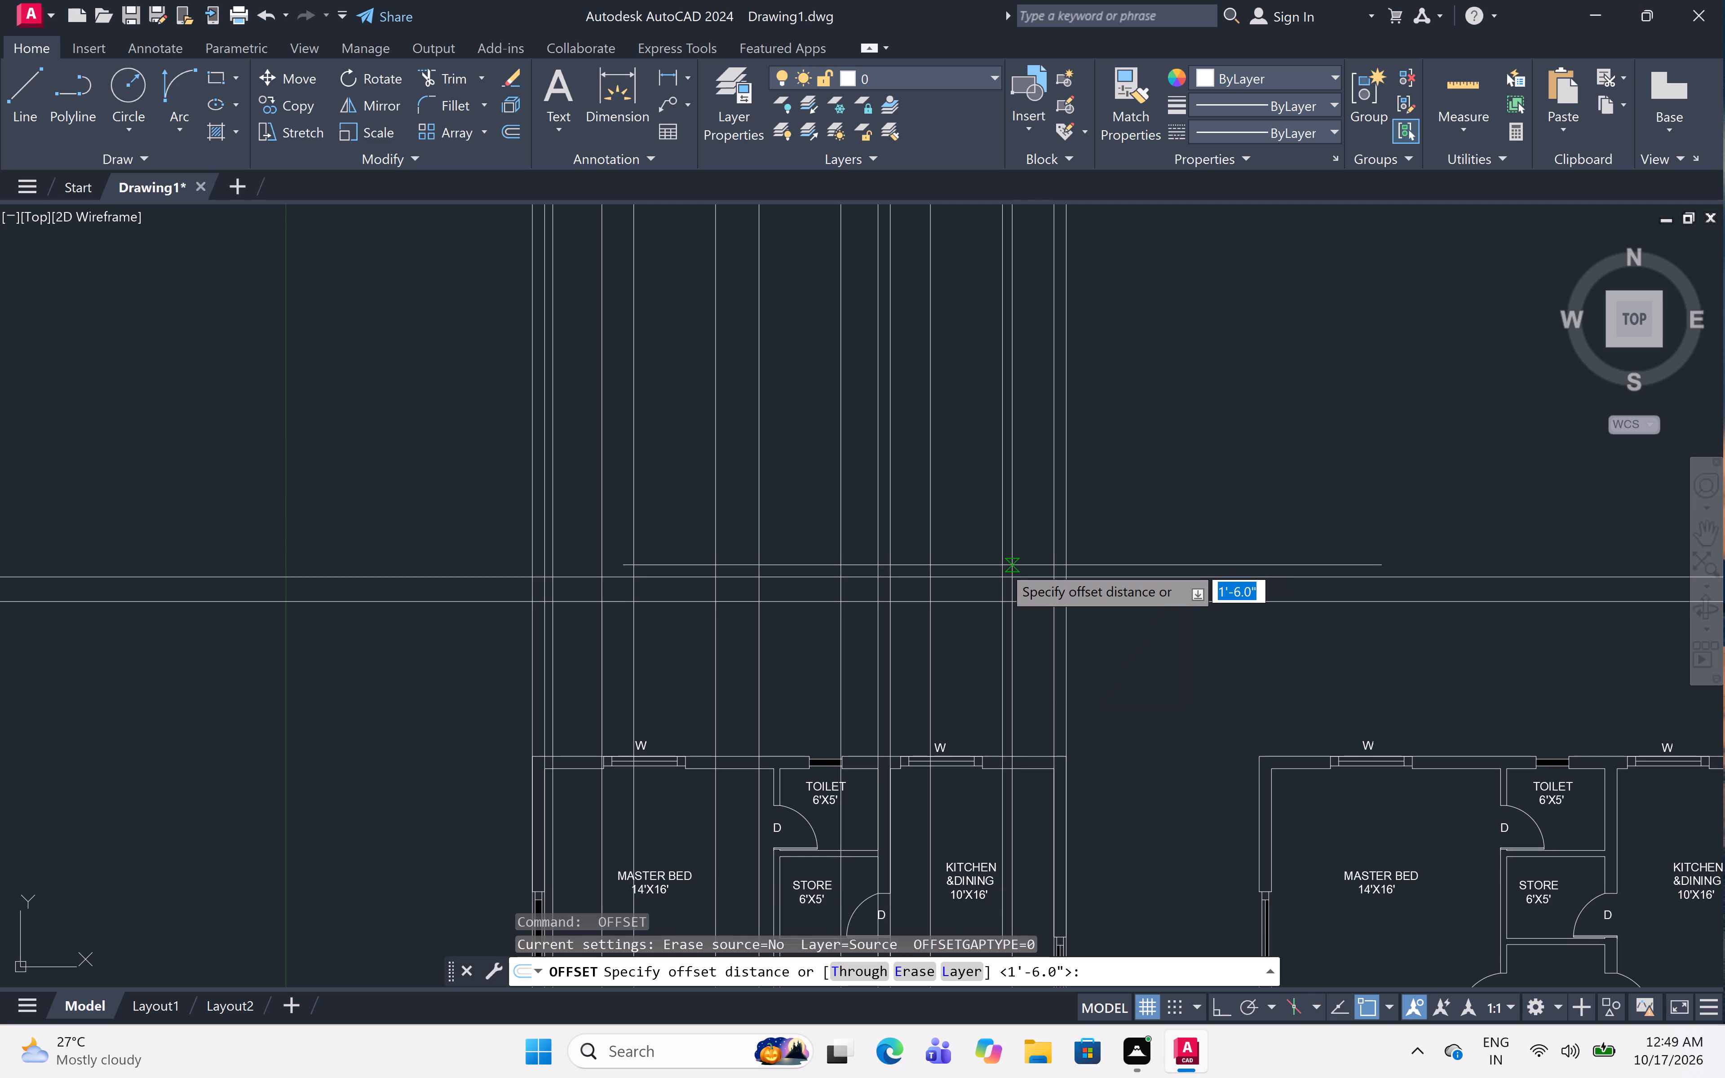
key("1")
key("0")
key("apostrophe")
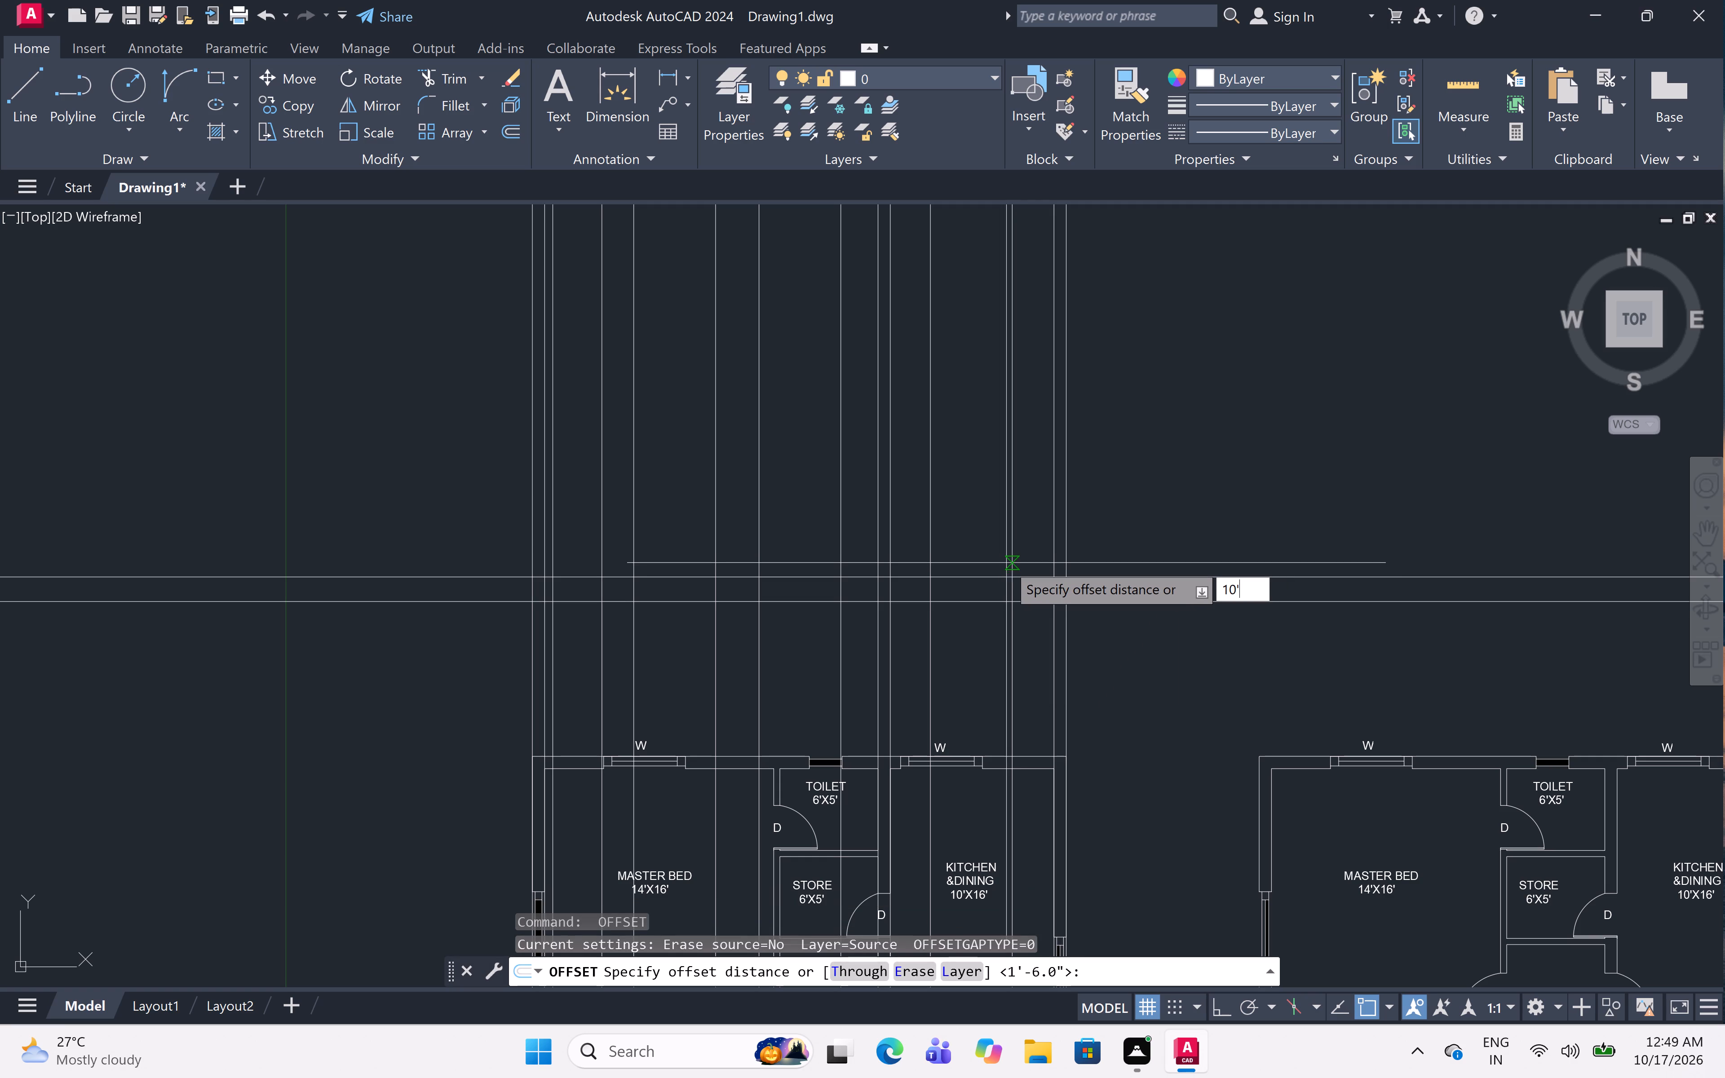
key("space")
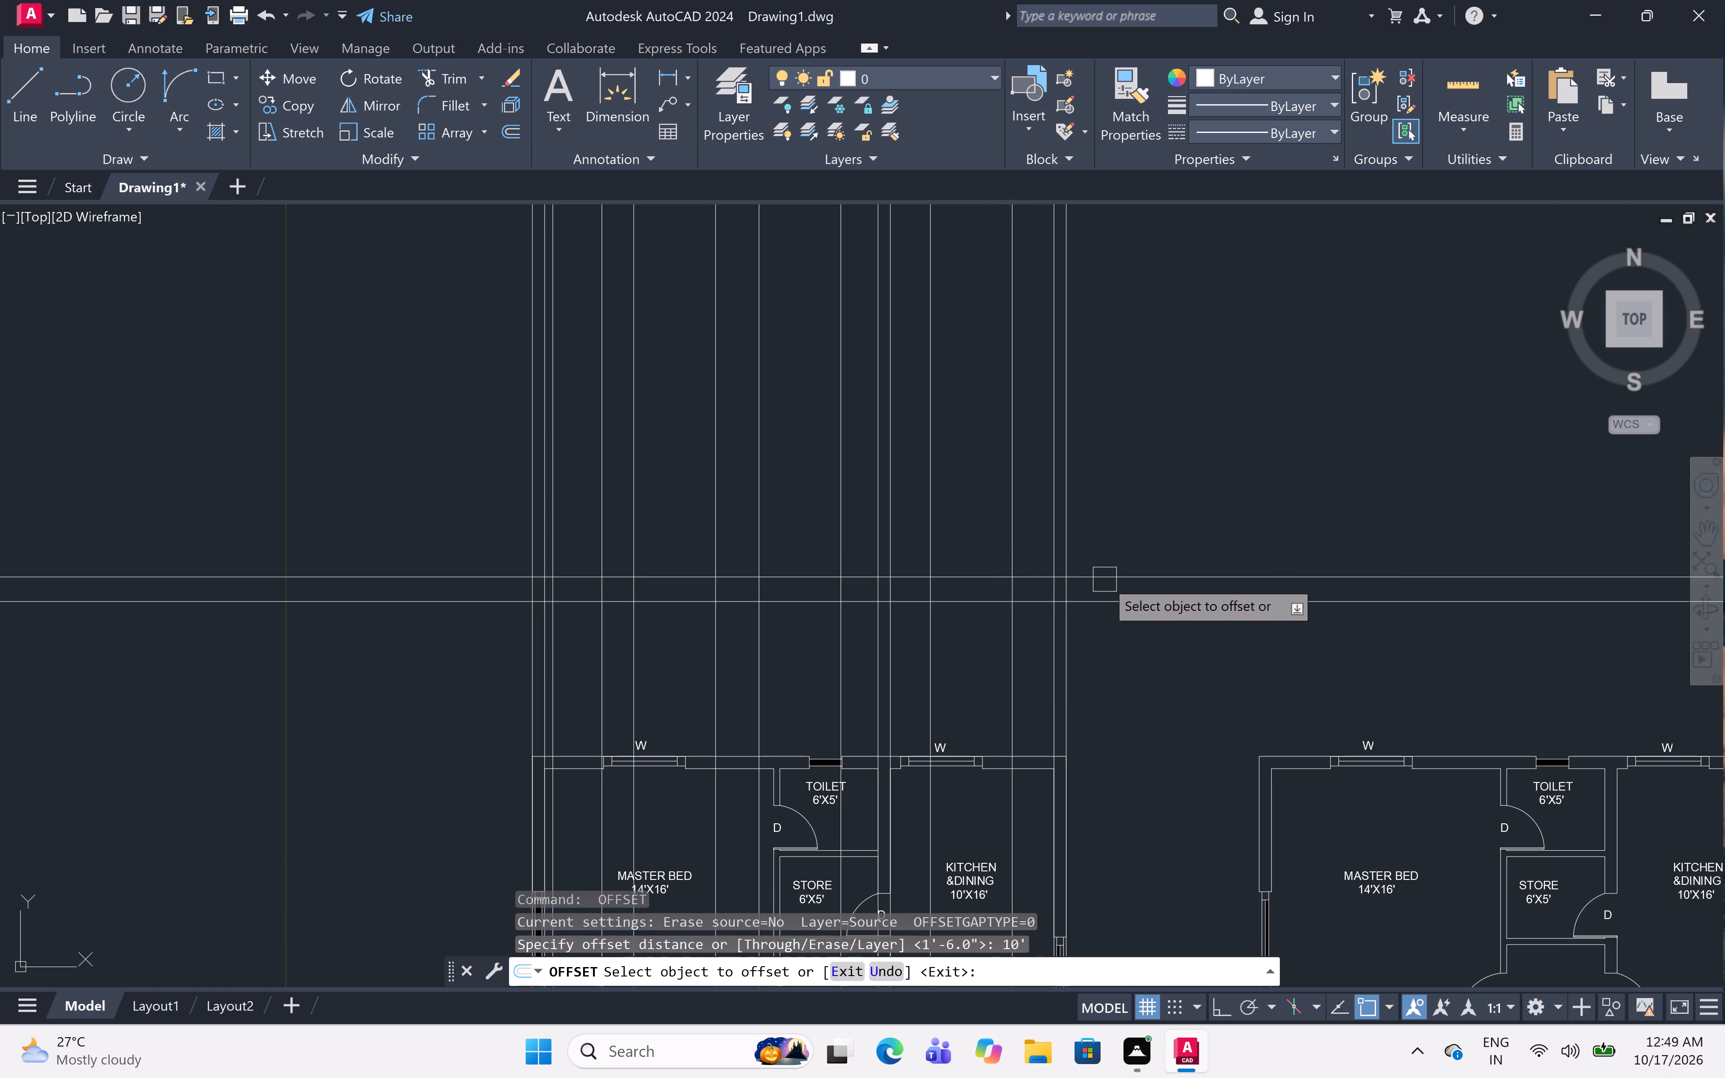
left_click(1105, 579)
left_click(1227, 395)
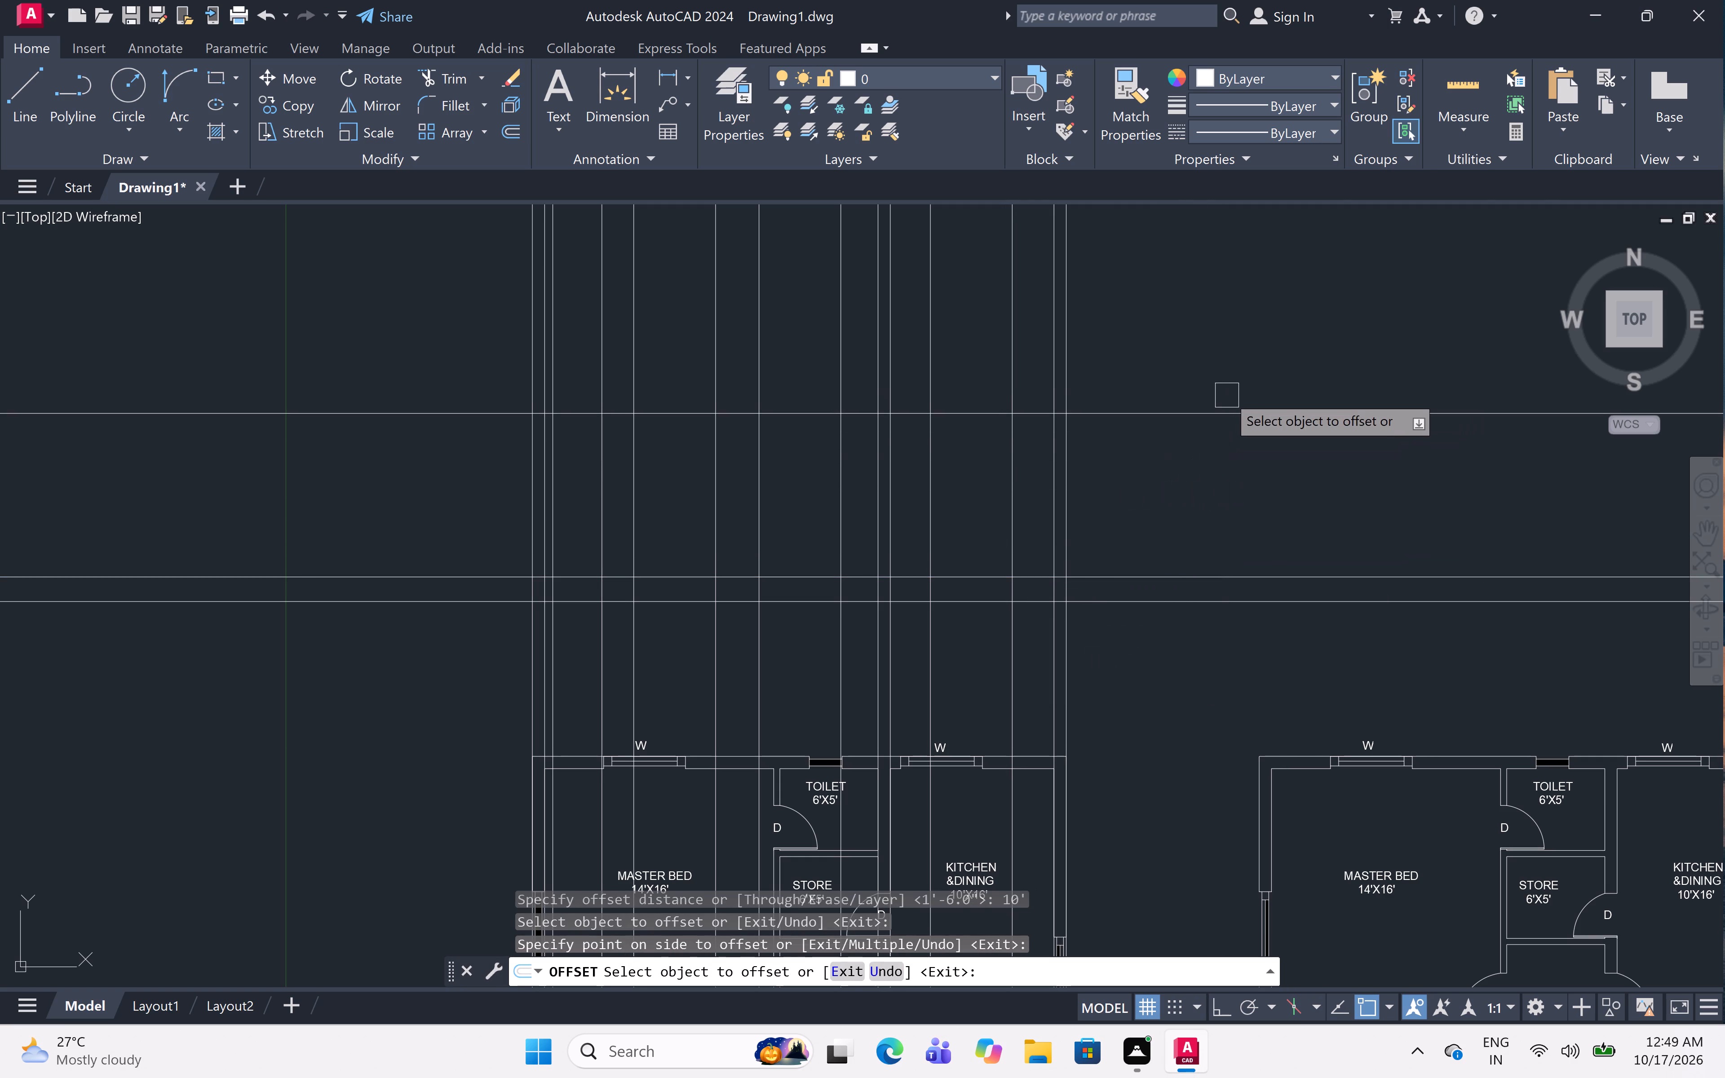
key("space")
Offset the topmost horizontal construction line above the first plan upward by 6".
key("space")
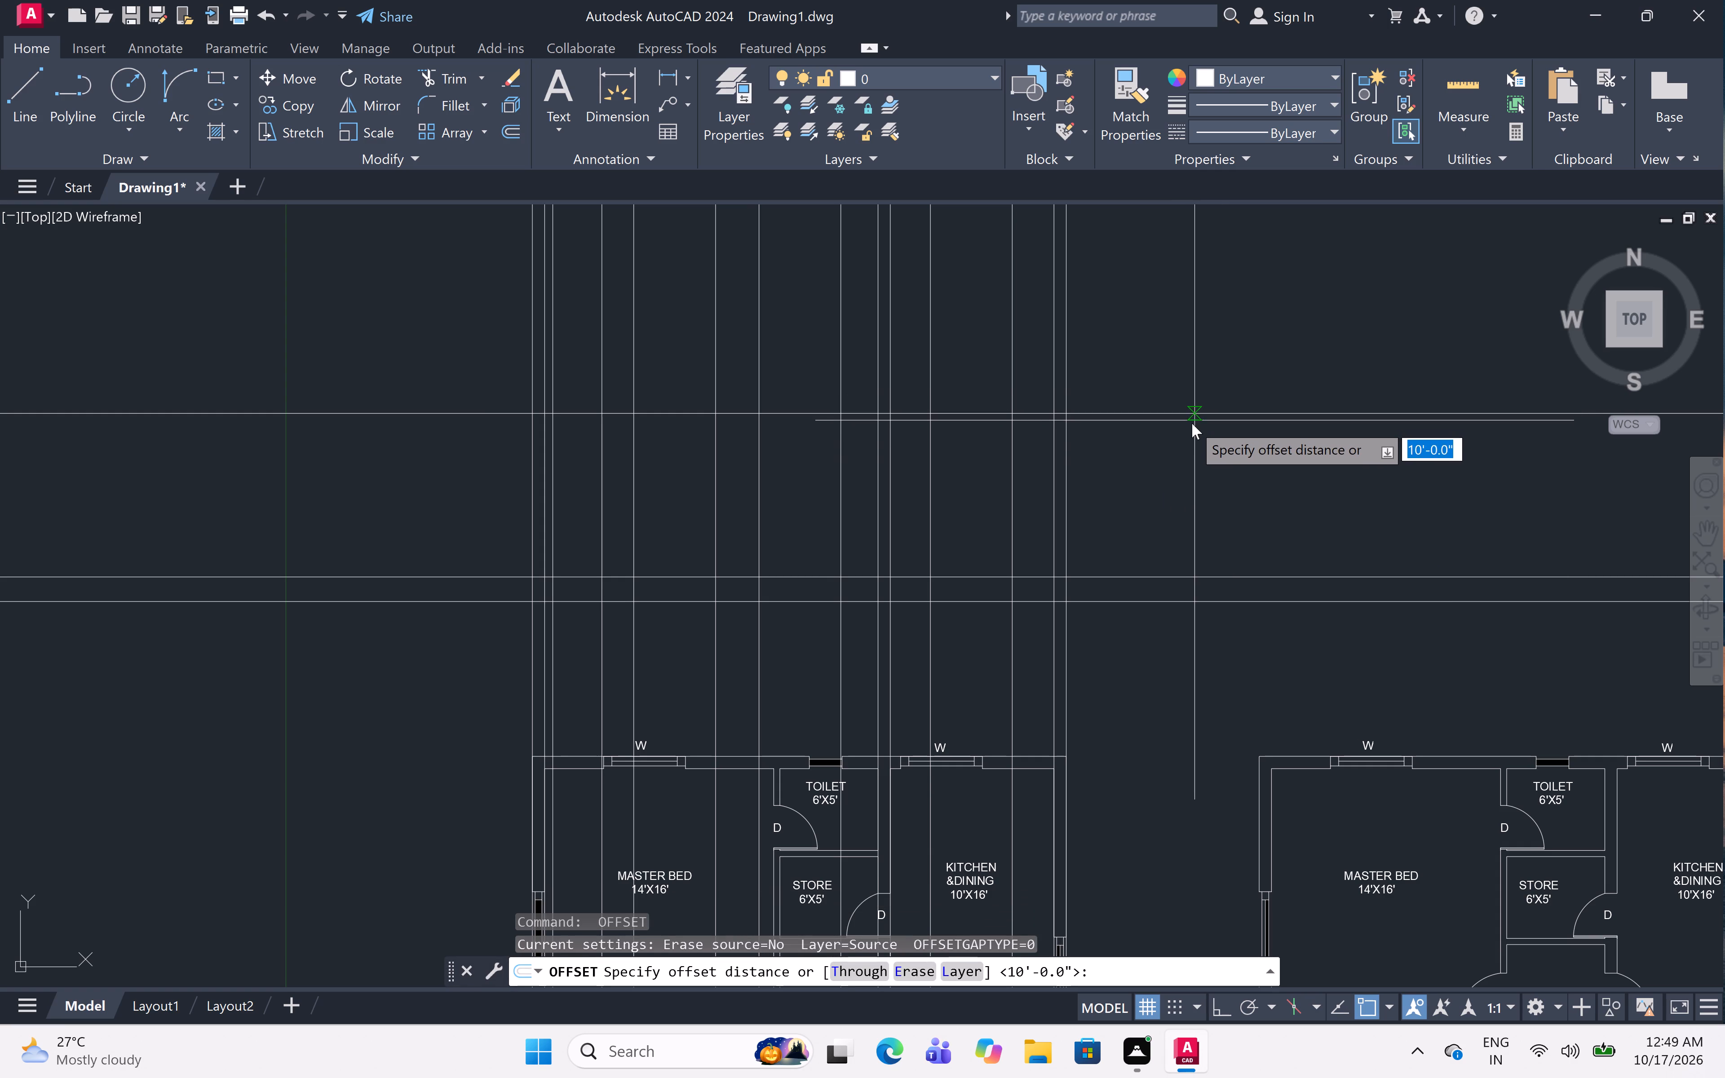
key("6")
key("shift+quotedbl")
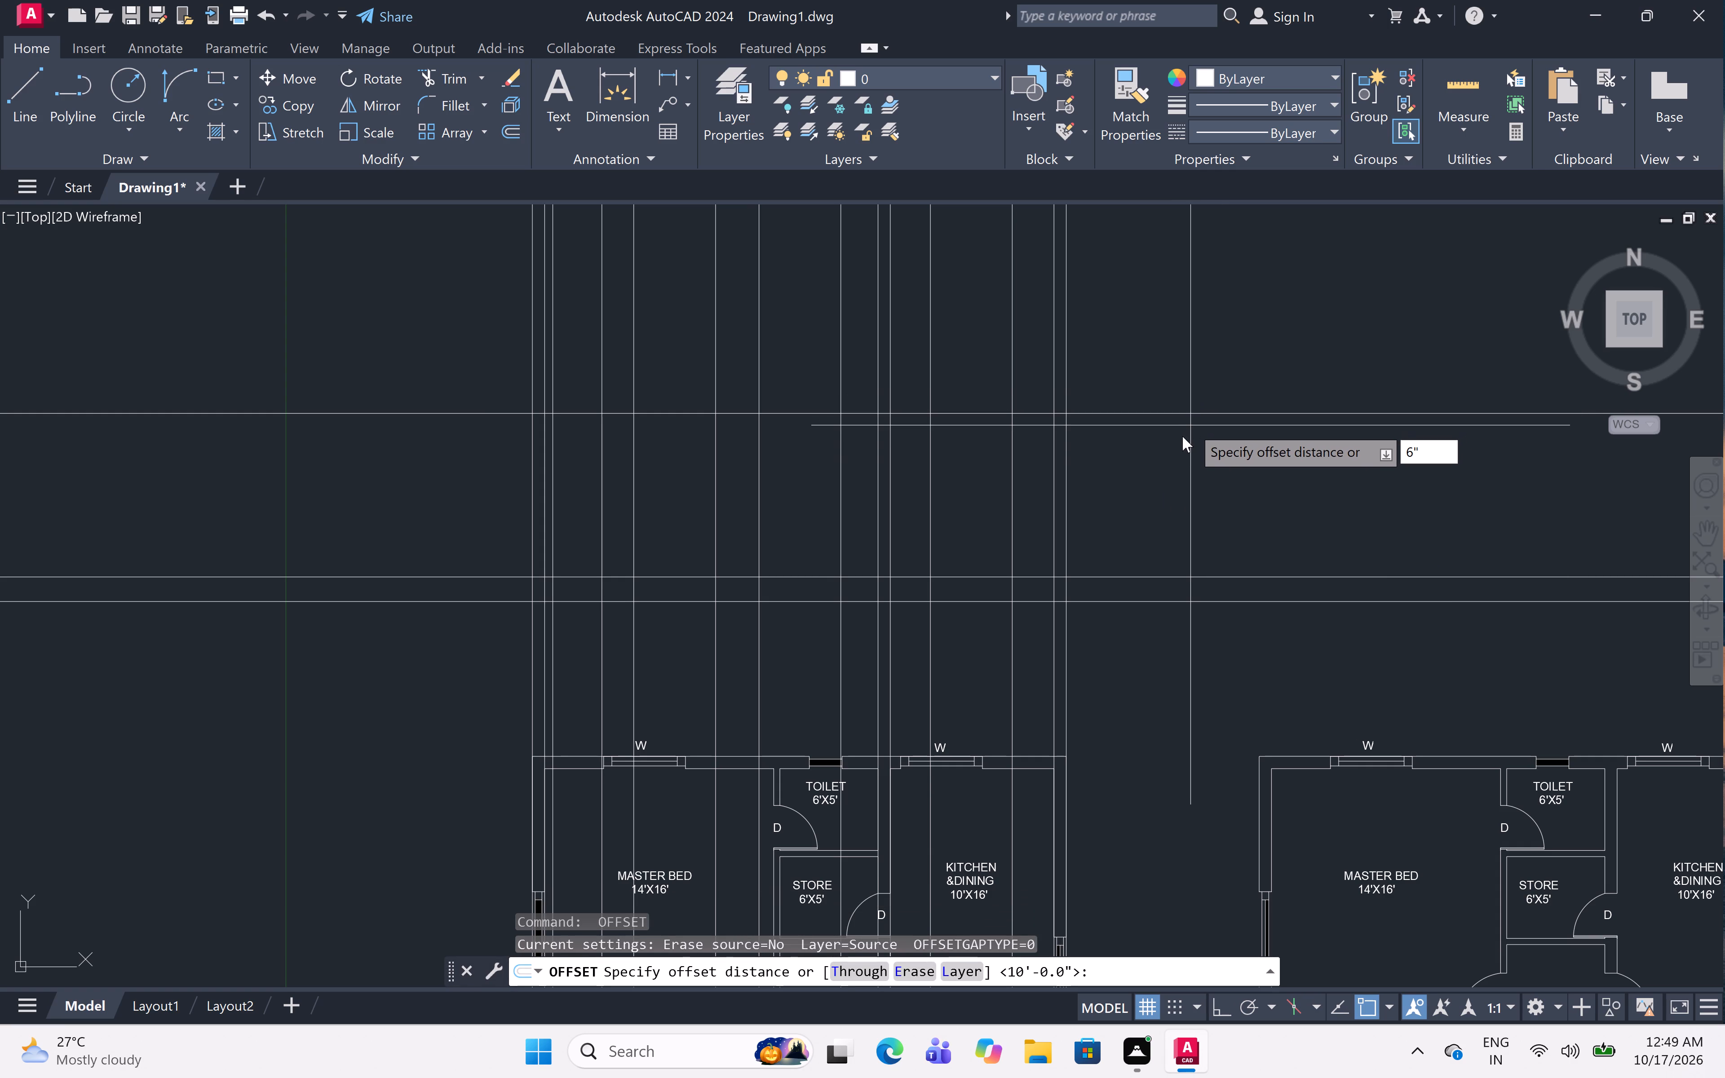
key("space")
left_click(1172, 414)
left_click(1189, 371)
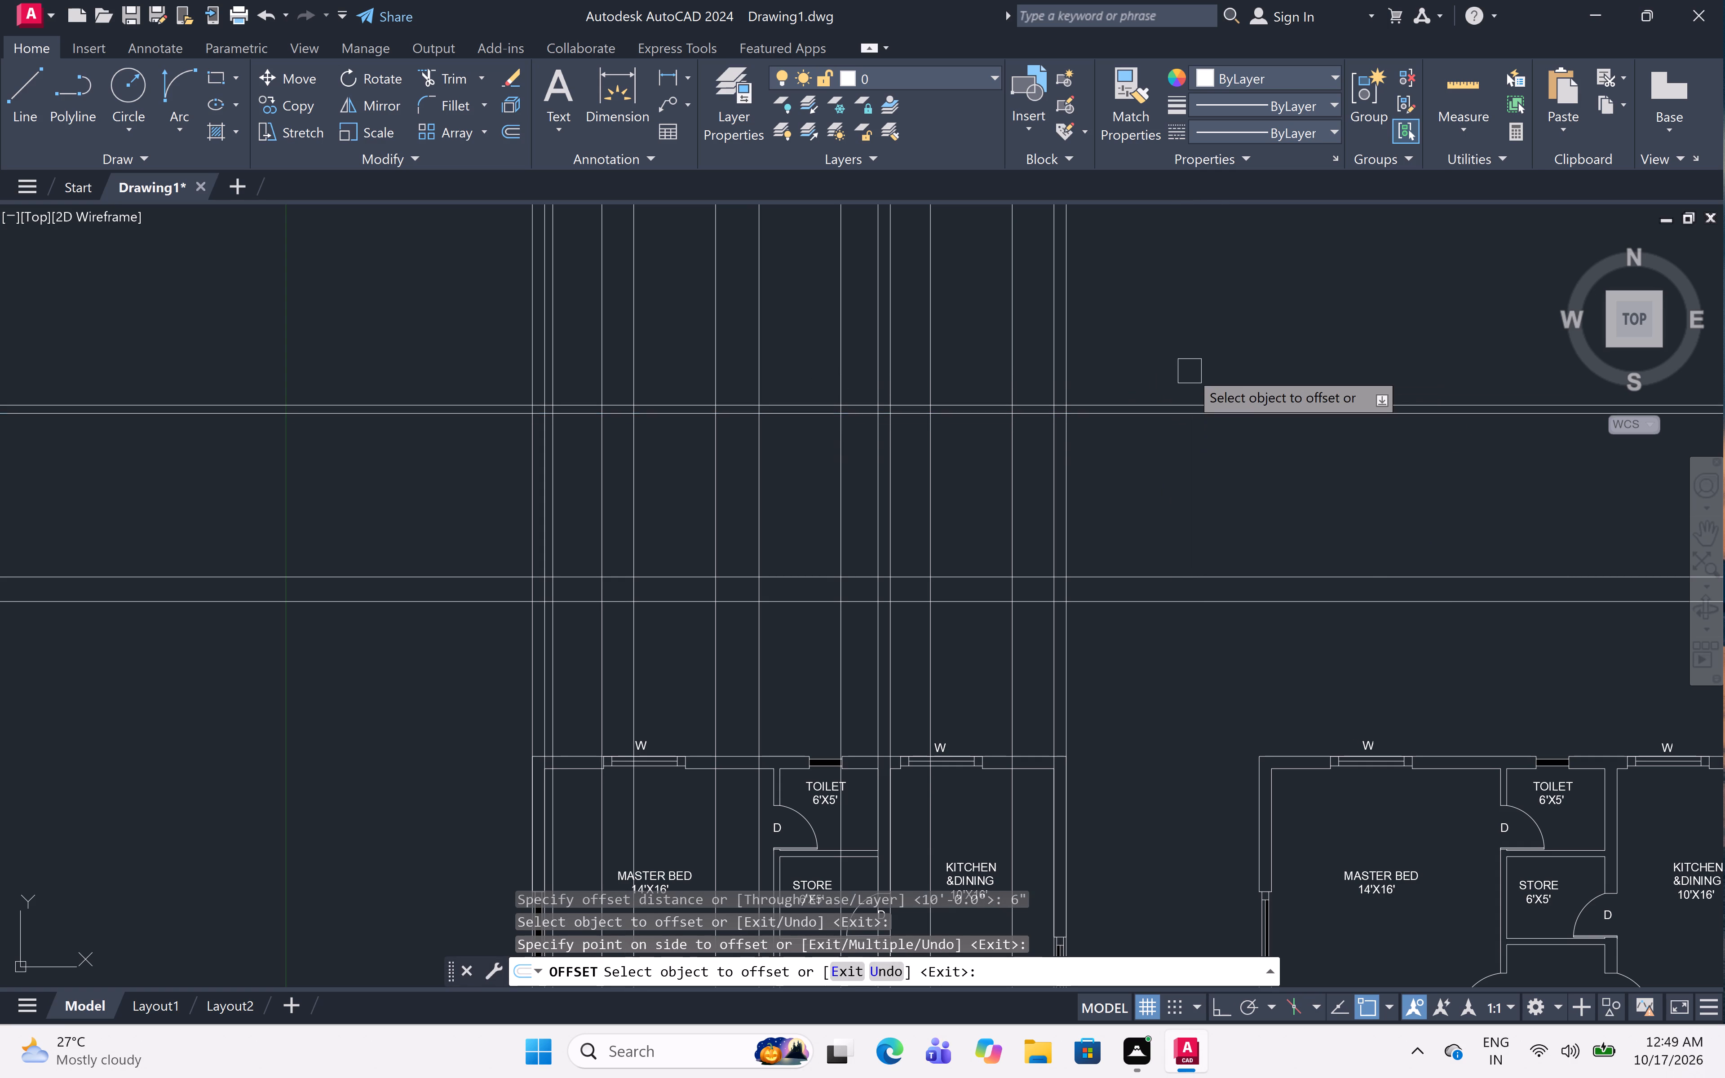
Offset the new topmost horizontal construction line upward by 3'6".
key("space")
key("space")
type("3")
type("'6")
key("shift+quotedbl")
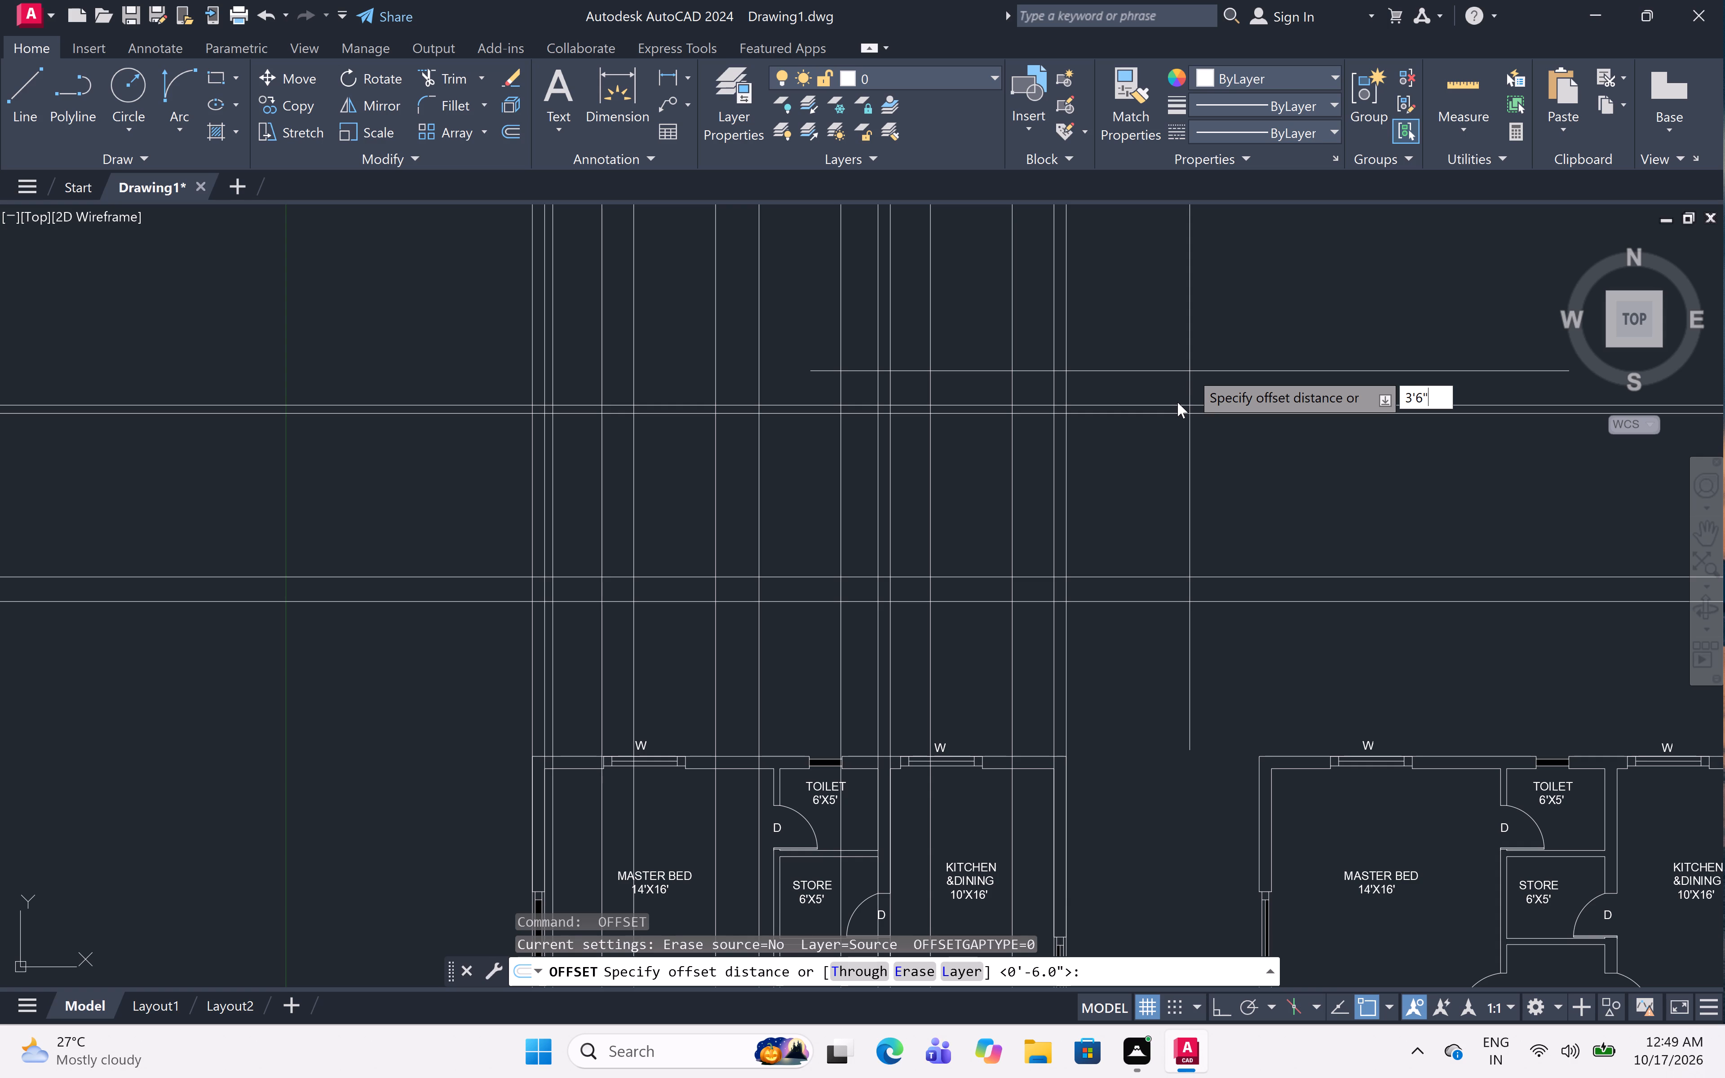
key("space")
scroll(1183, 376, "up", 1)
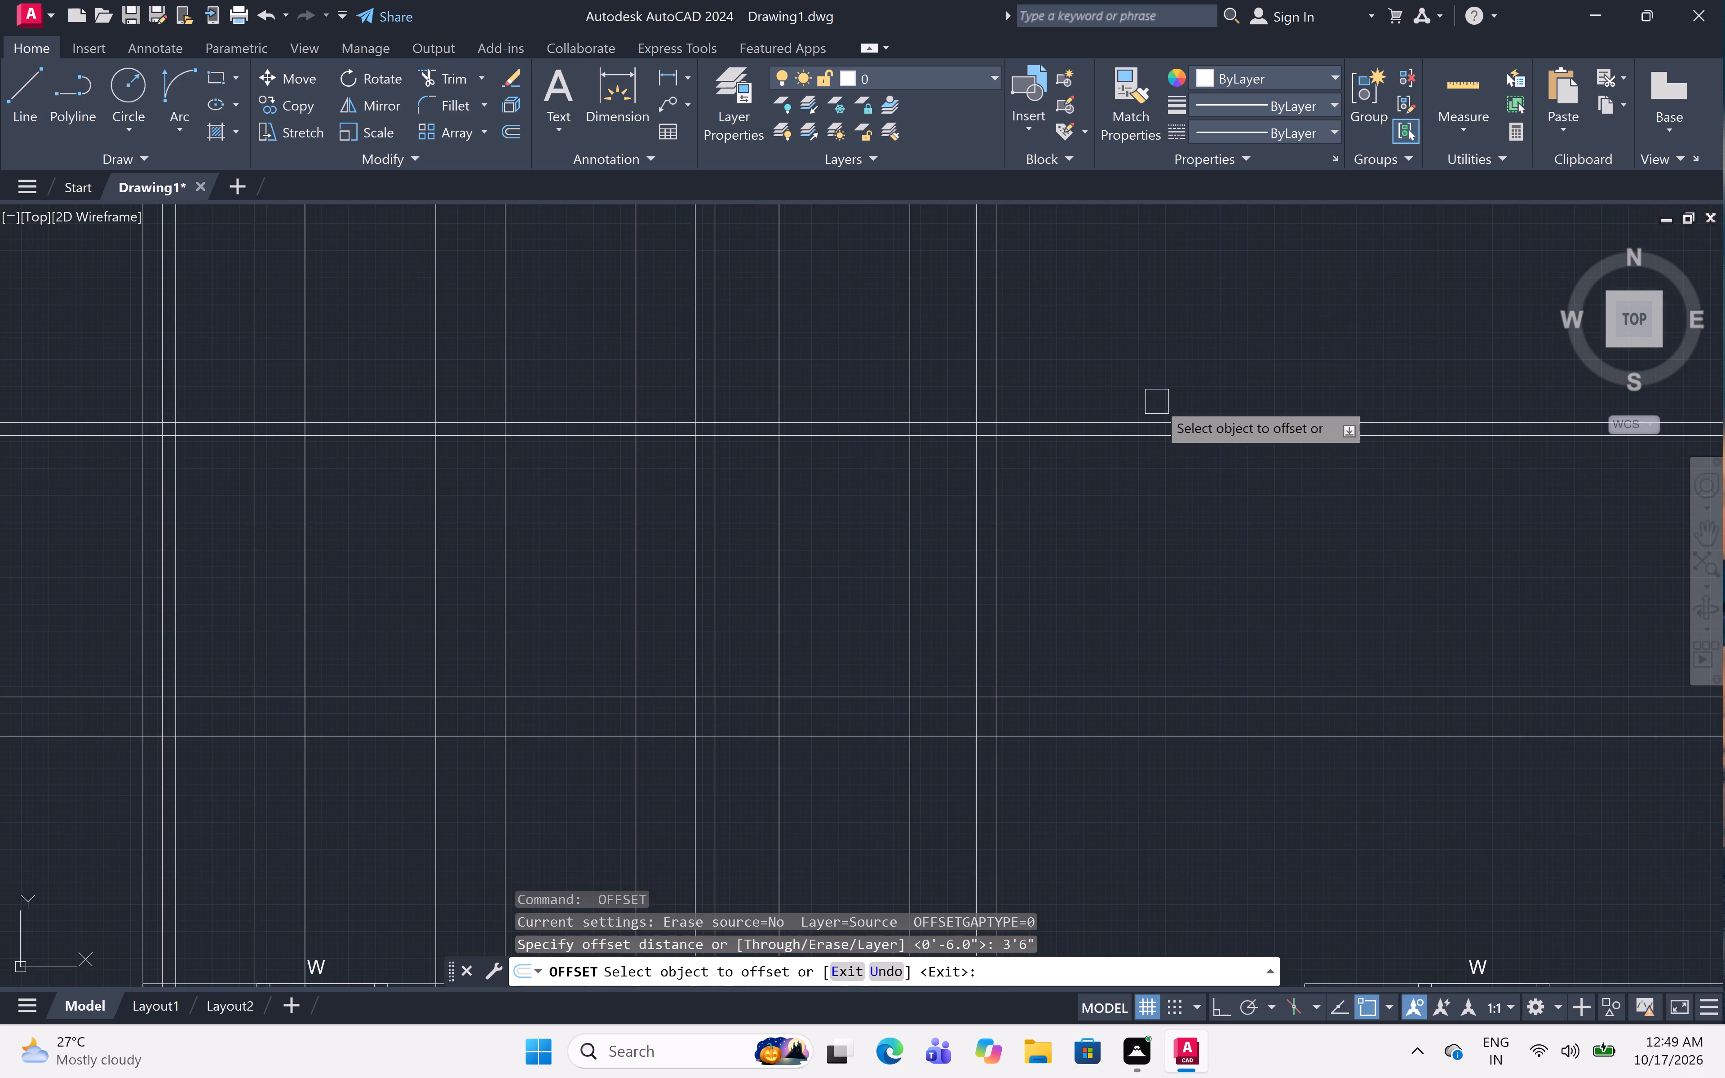
left_click(1149, 415)
left_click(1209, 309)
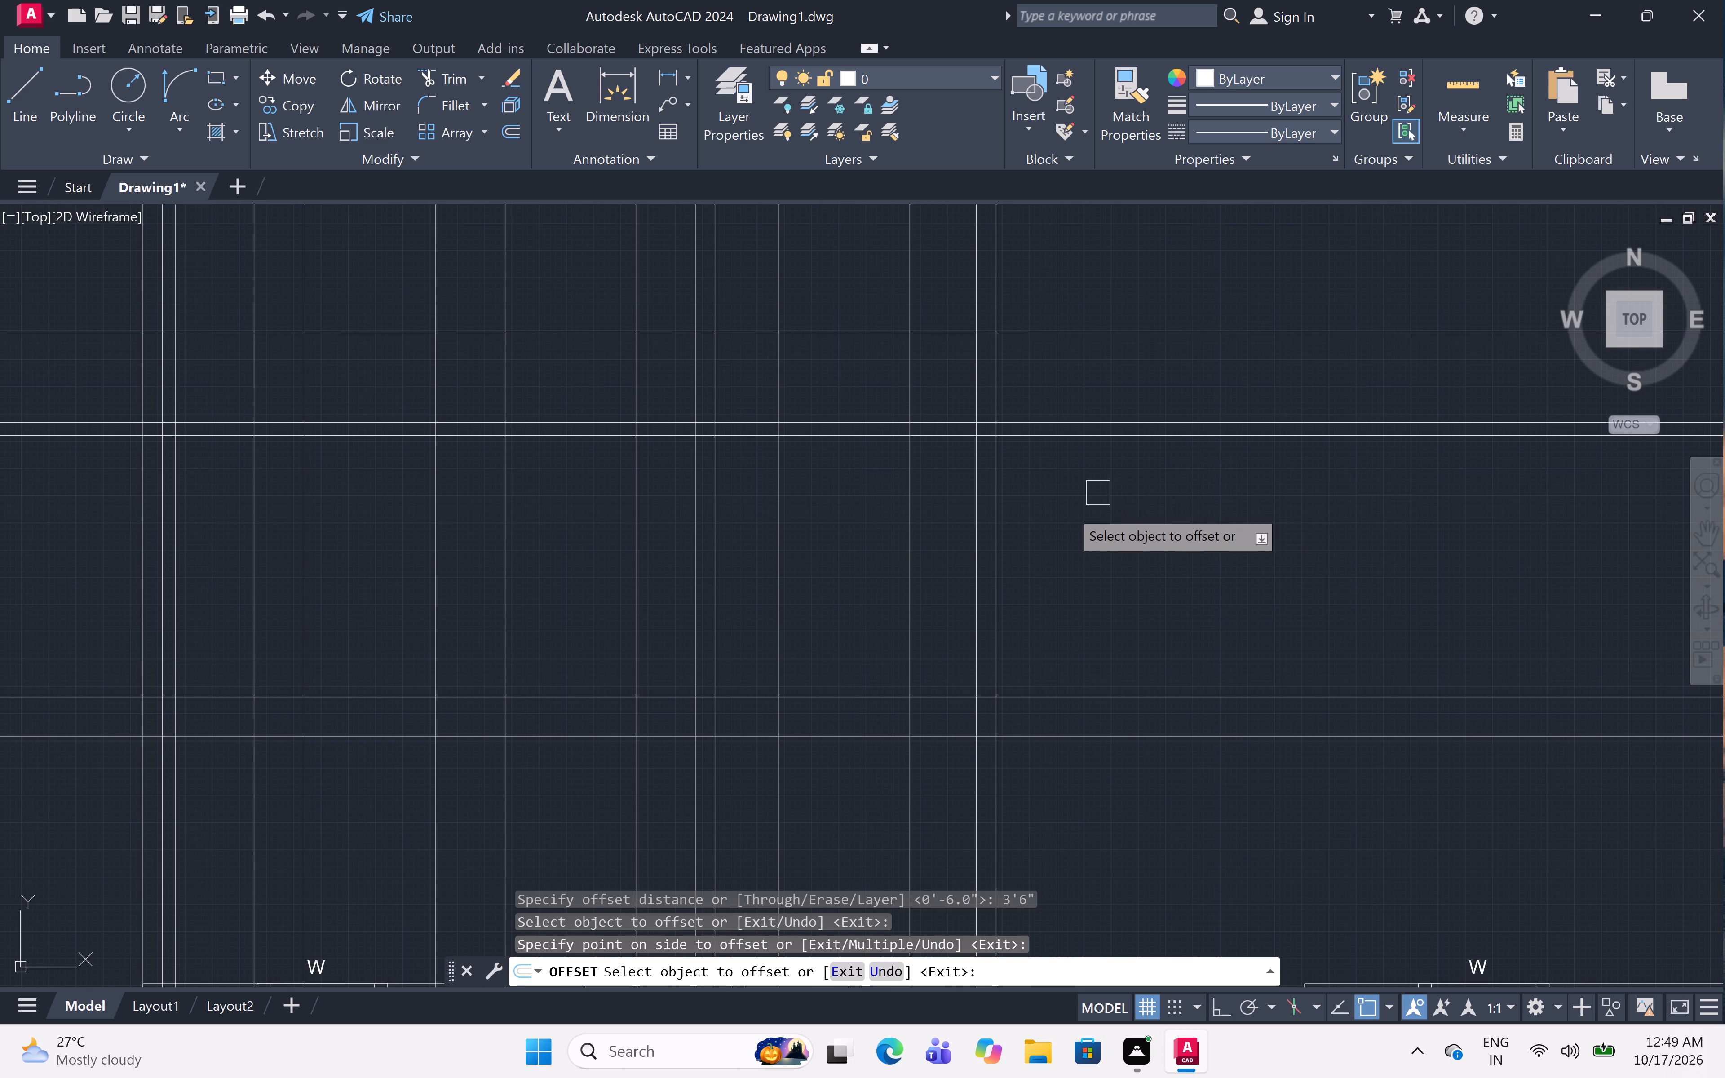
scroll(1025, 570, "down", 2)
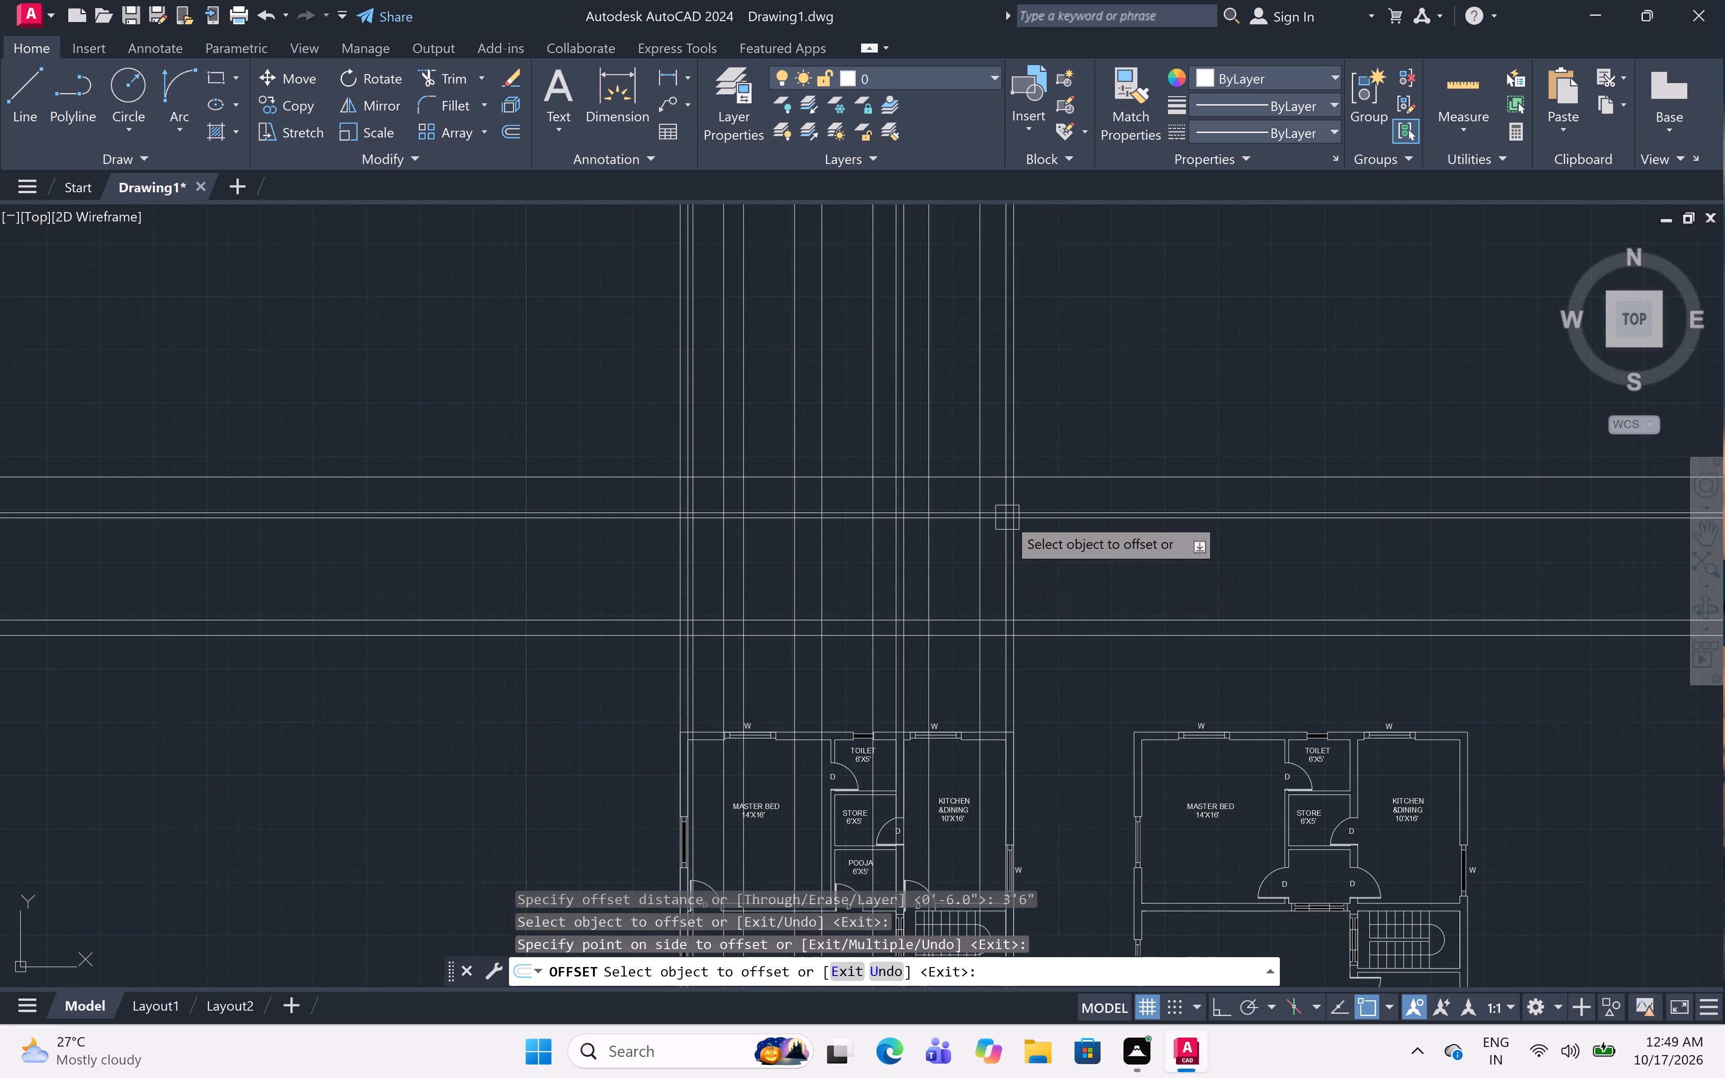
key("Escape")
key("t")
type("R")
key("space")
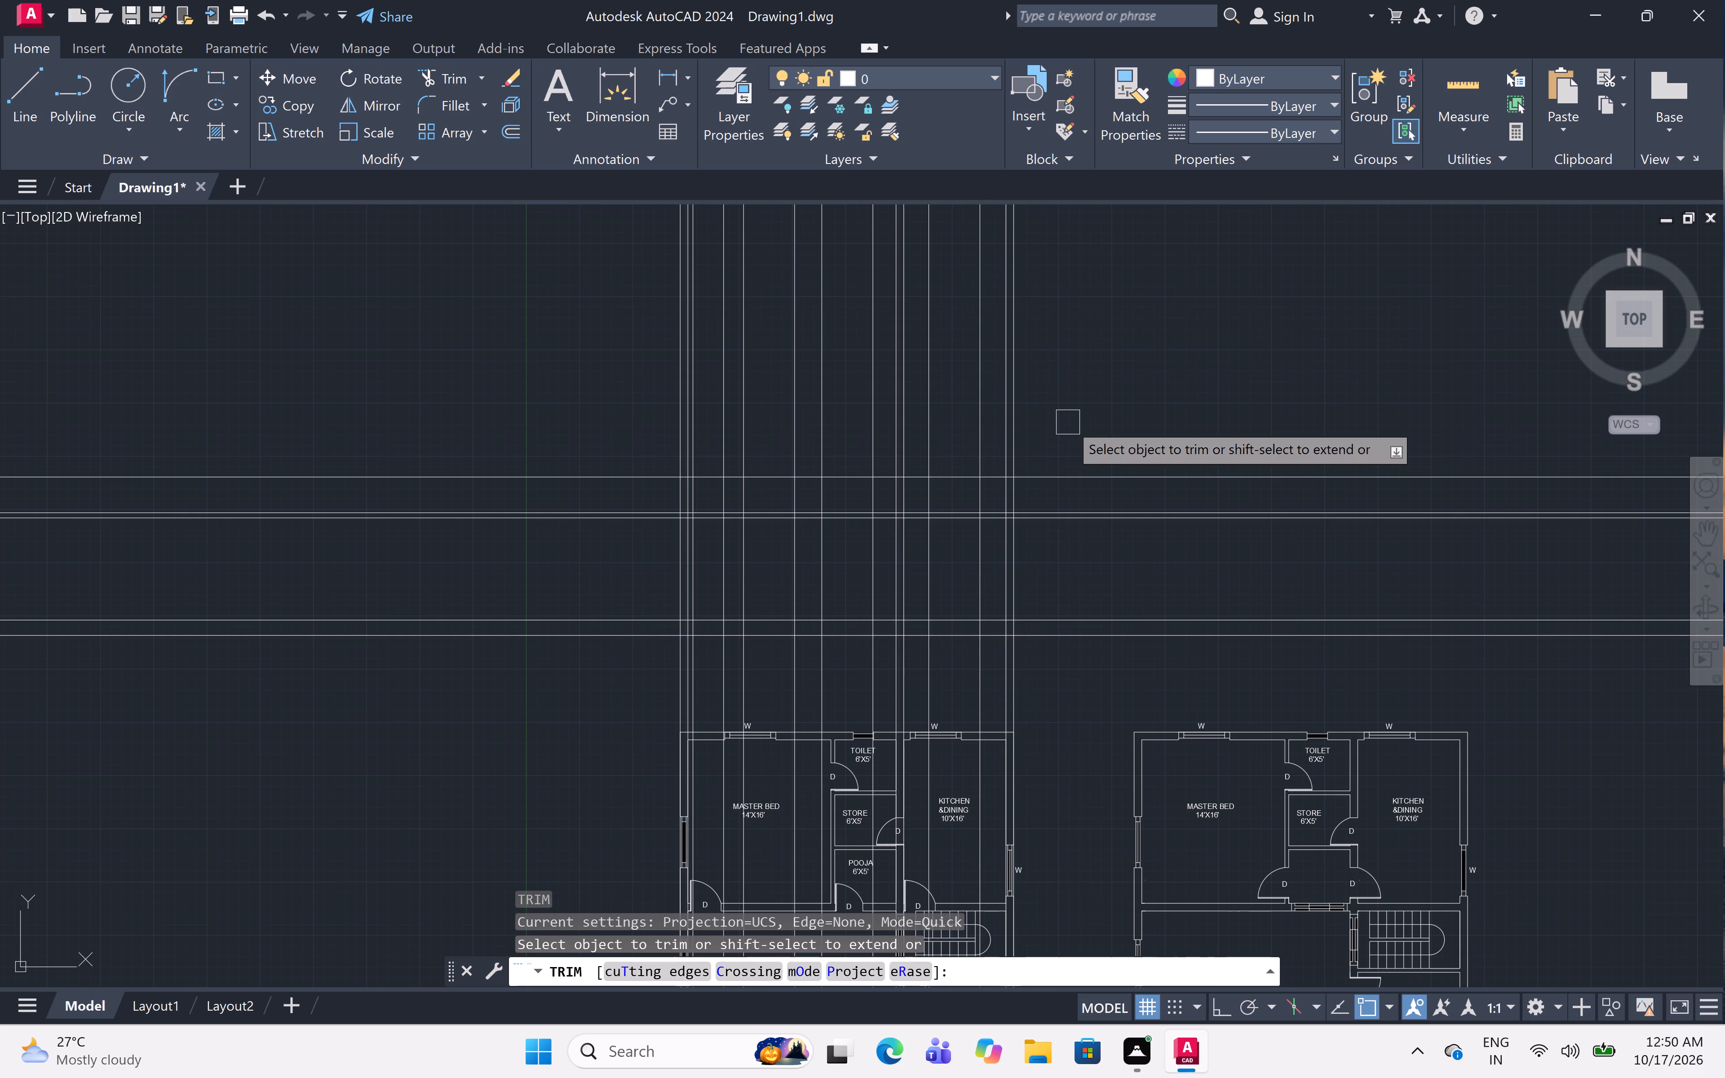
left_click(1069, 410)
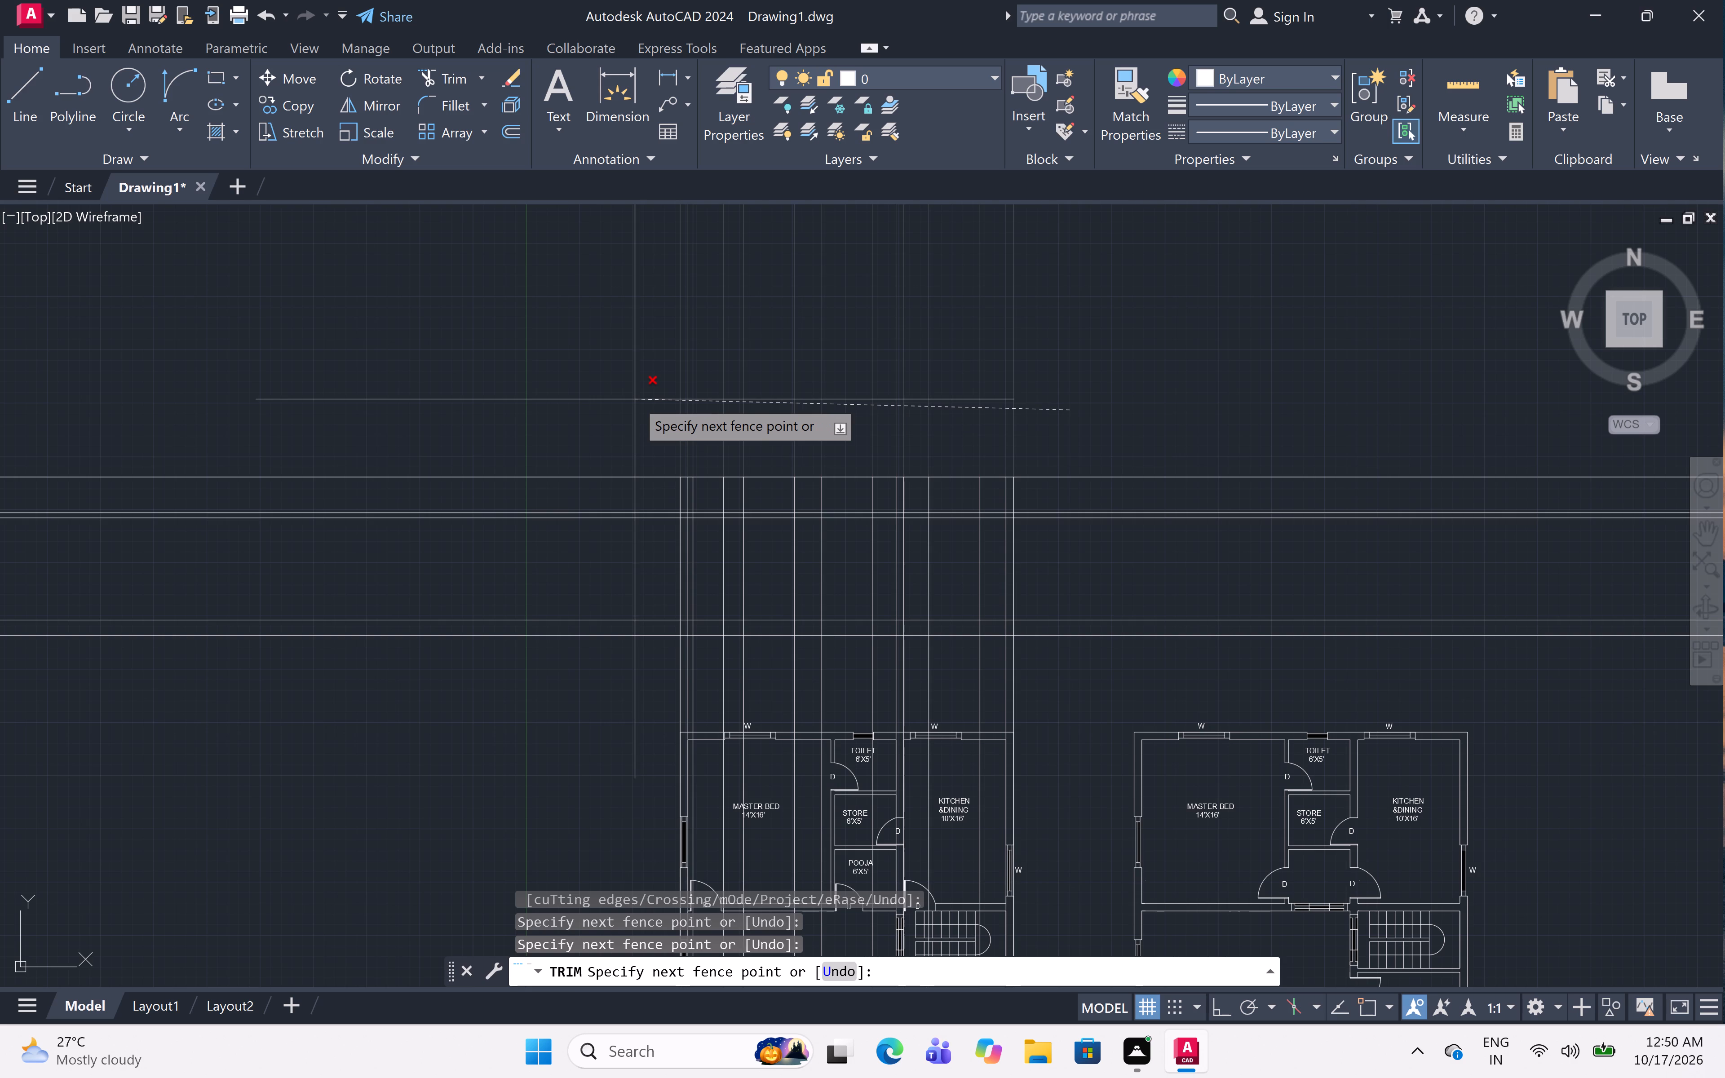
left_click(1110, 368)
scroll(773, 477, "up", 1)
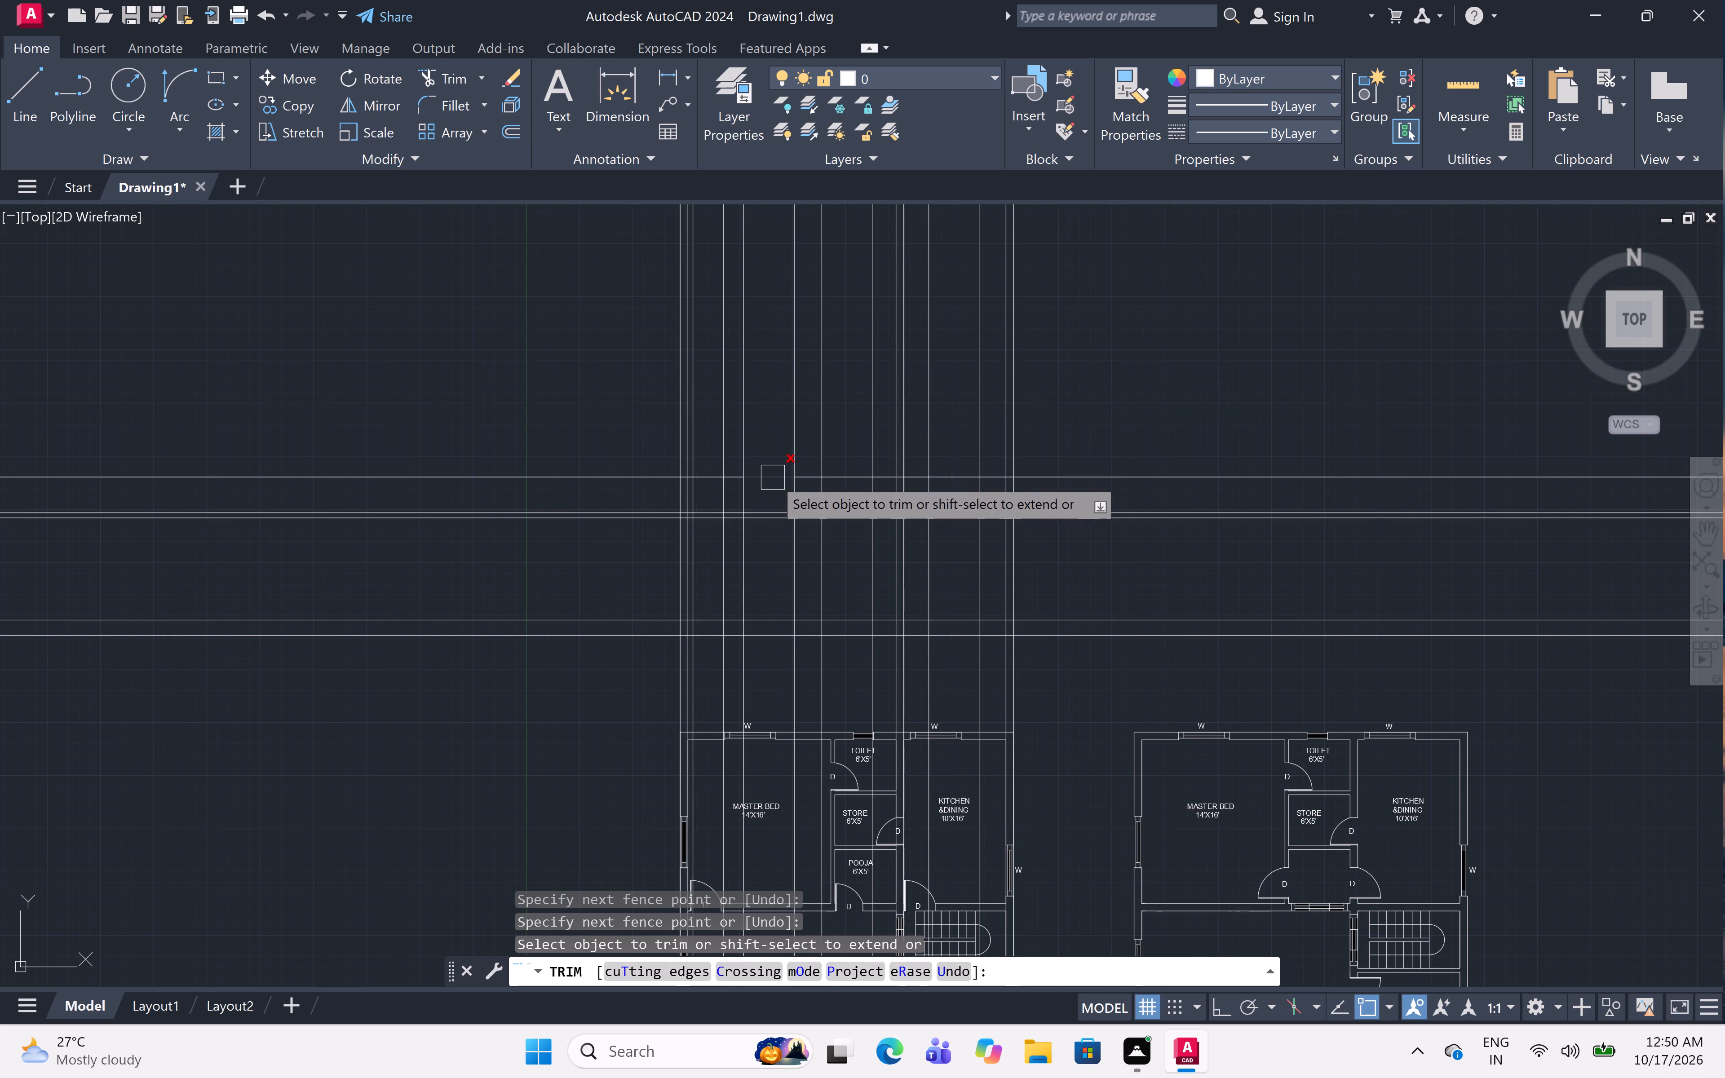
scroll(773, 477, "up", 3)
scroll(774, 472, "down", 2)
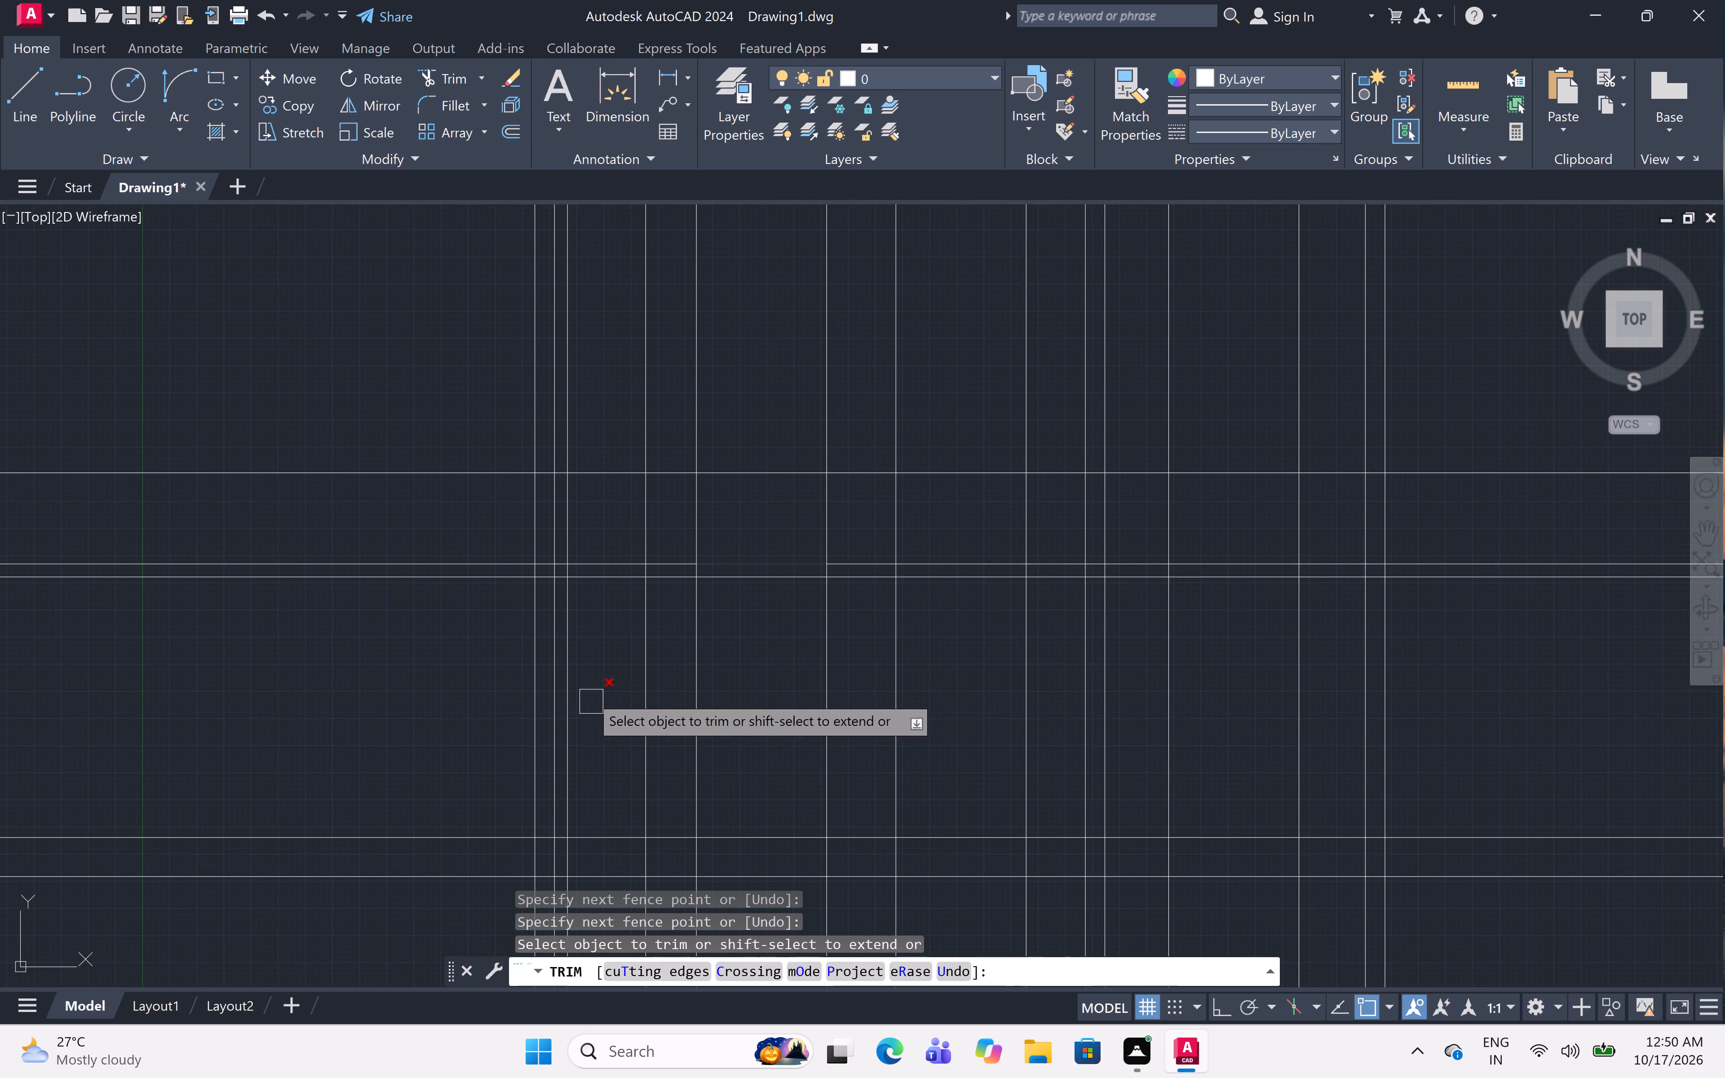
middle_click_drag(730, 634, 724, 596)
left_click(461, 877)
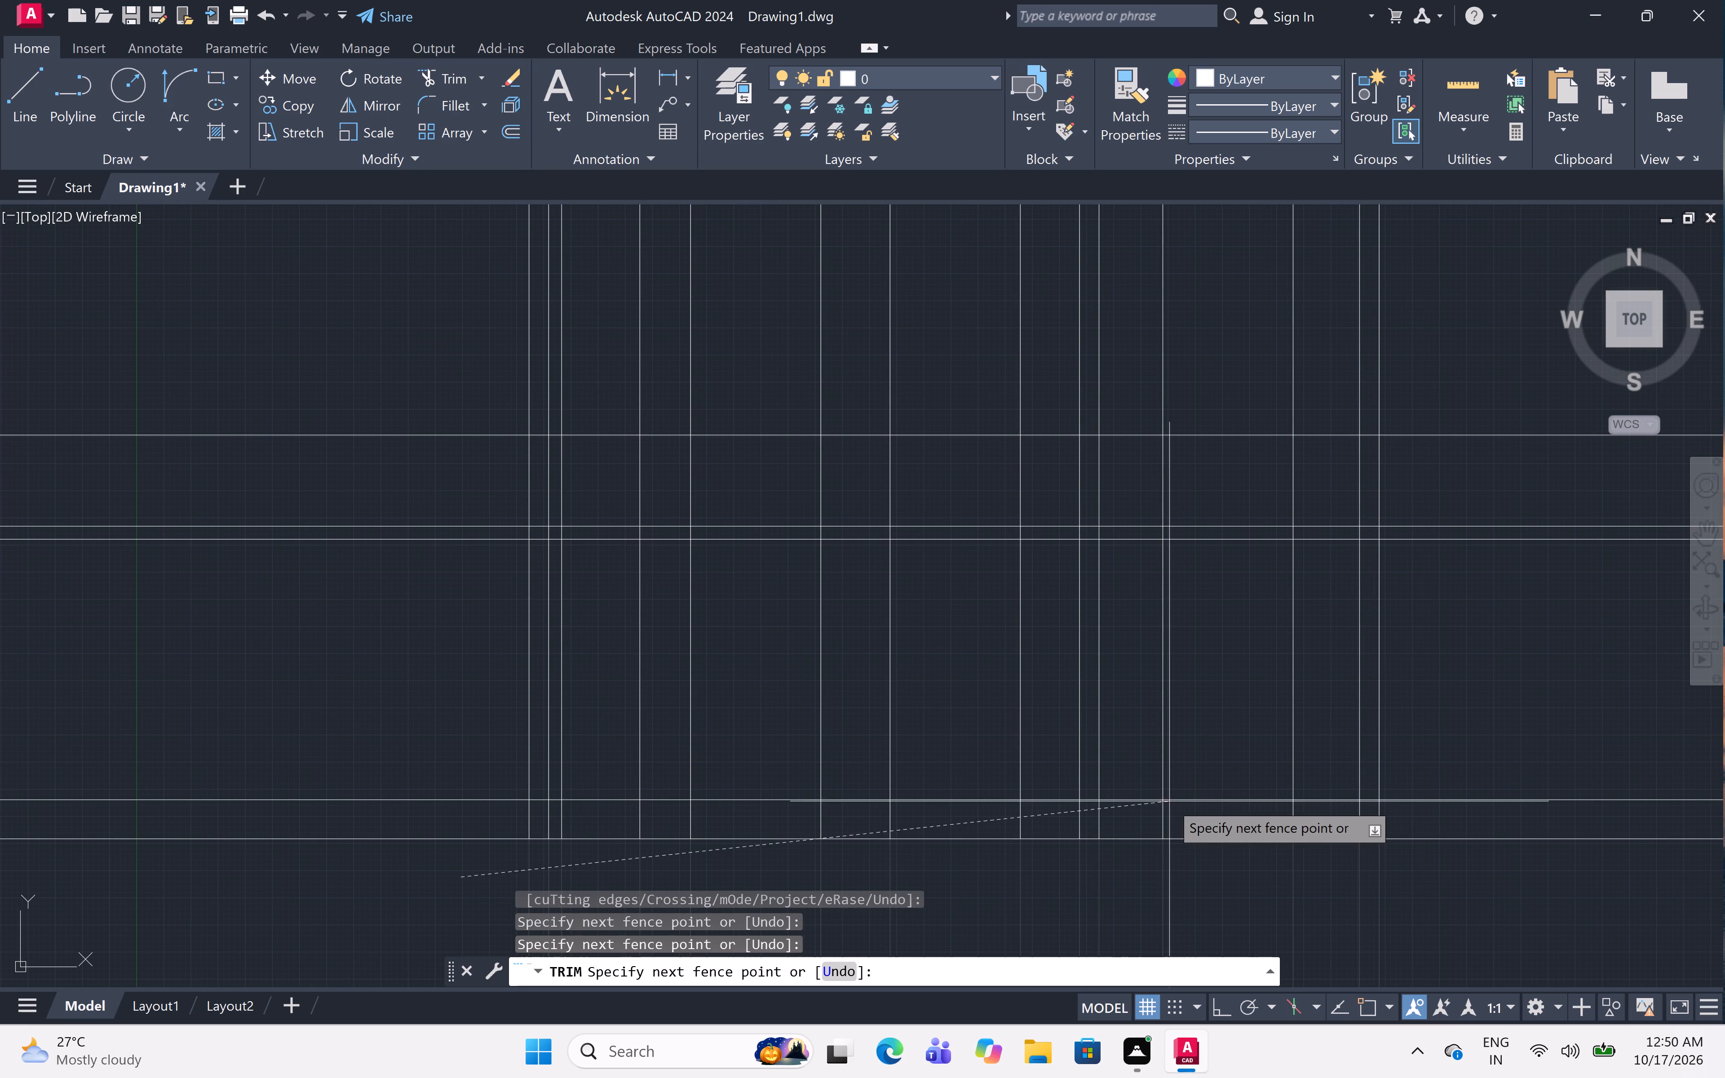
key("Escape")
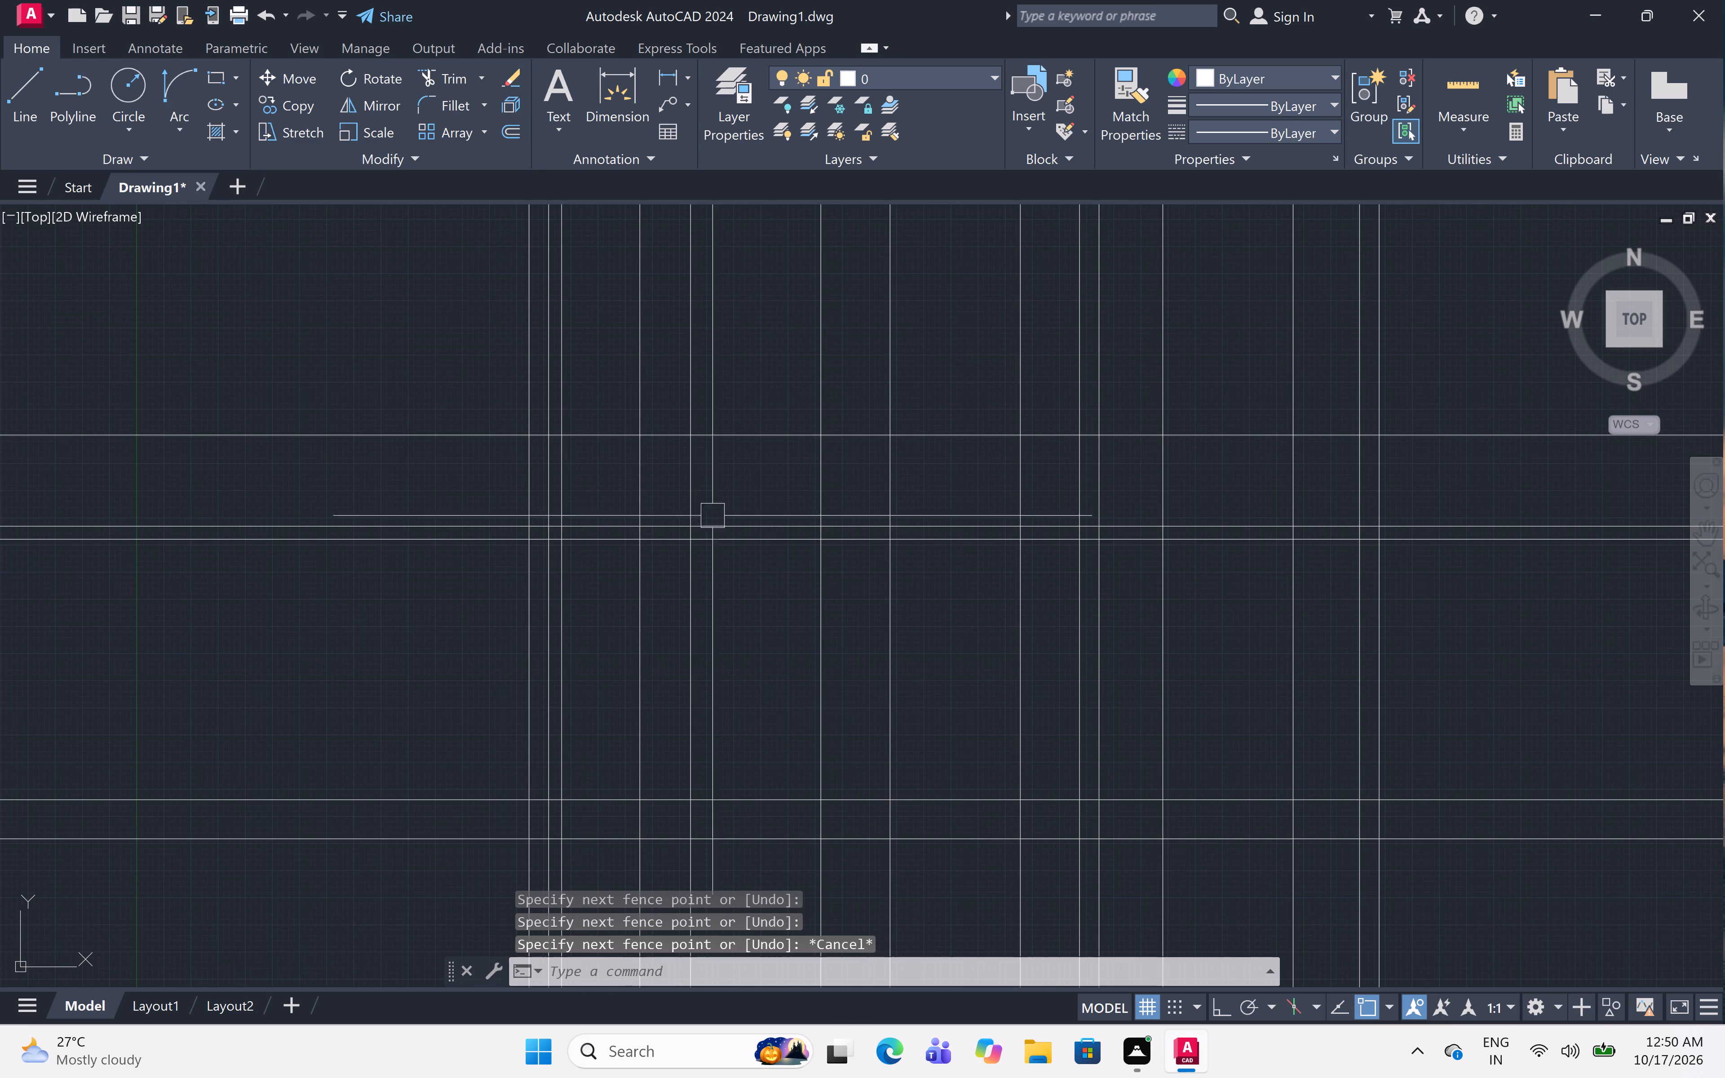
Examine the door and window layout along the front walls of the first and second plans.
scroll(734, 449, "down", 3)
scroll(709, 736, "down", 2)
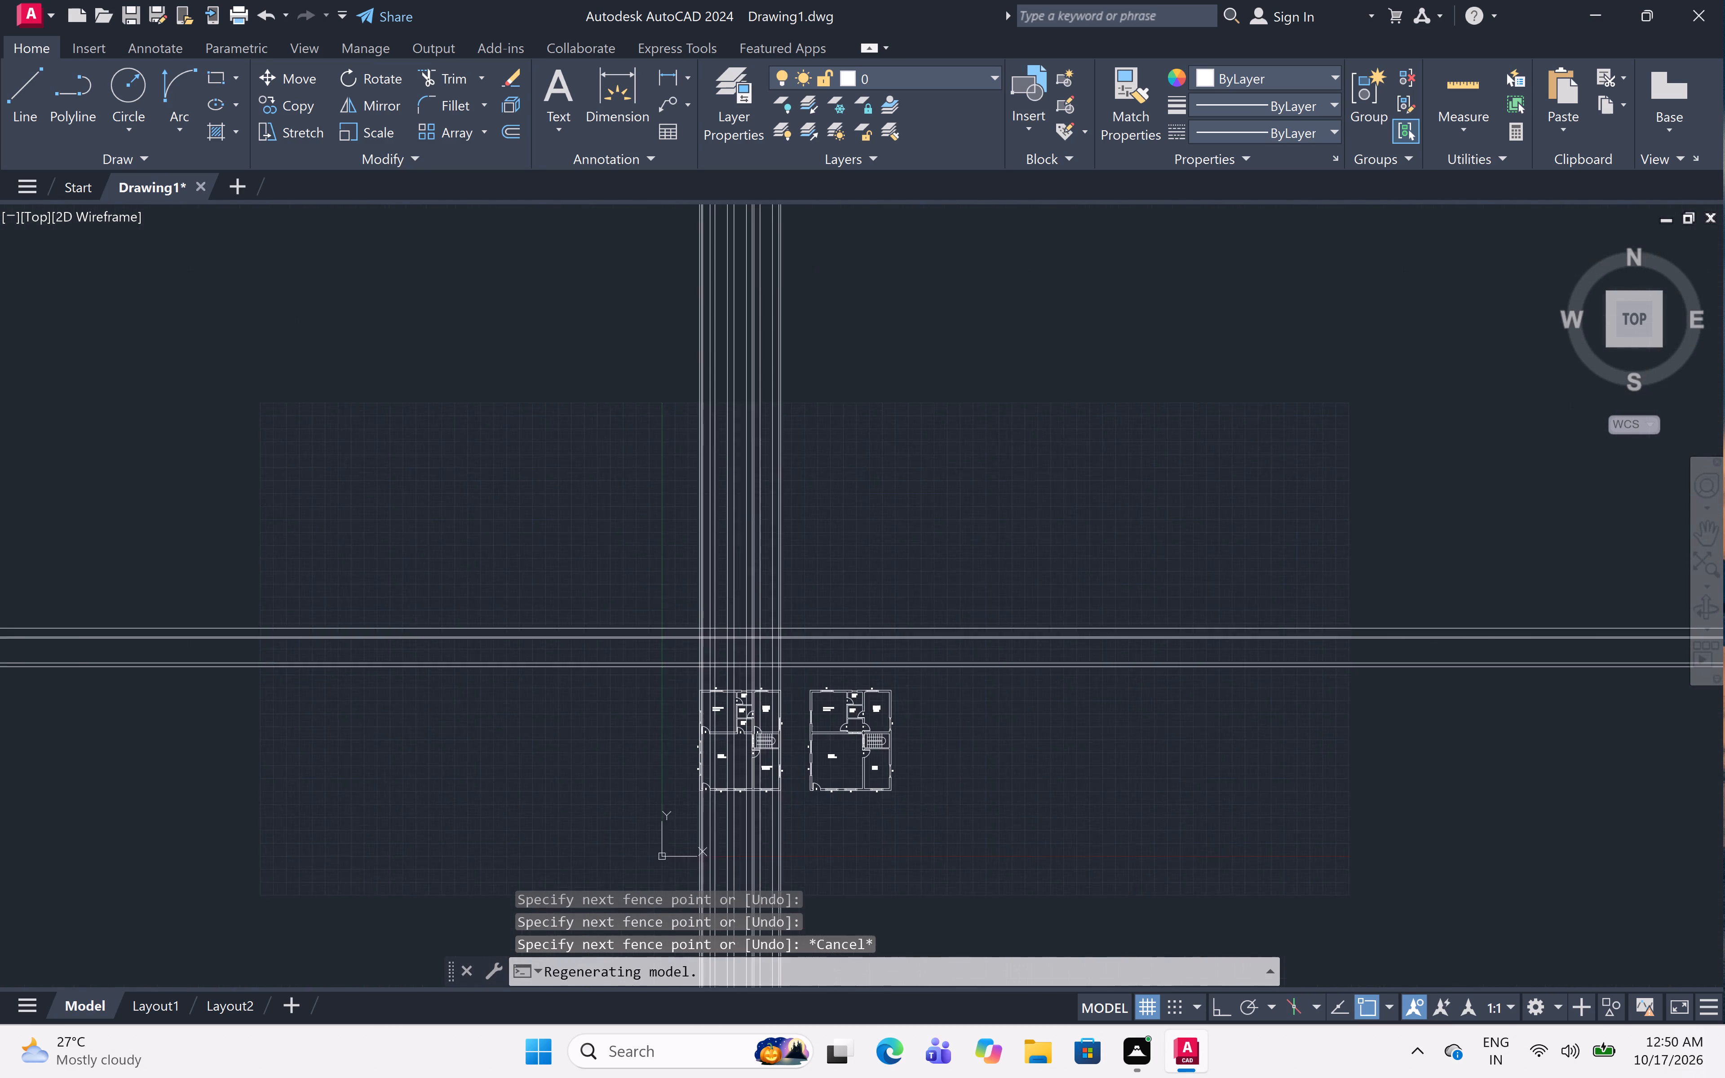
scroll(714, 802, "up", 5)
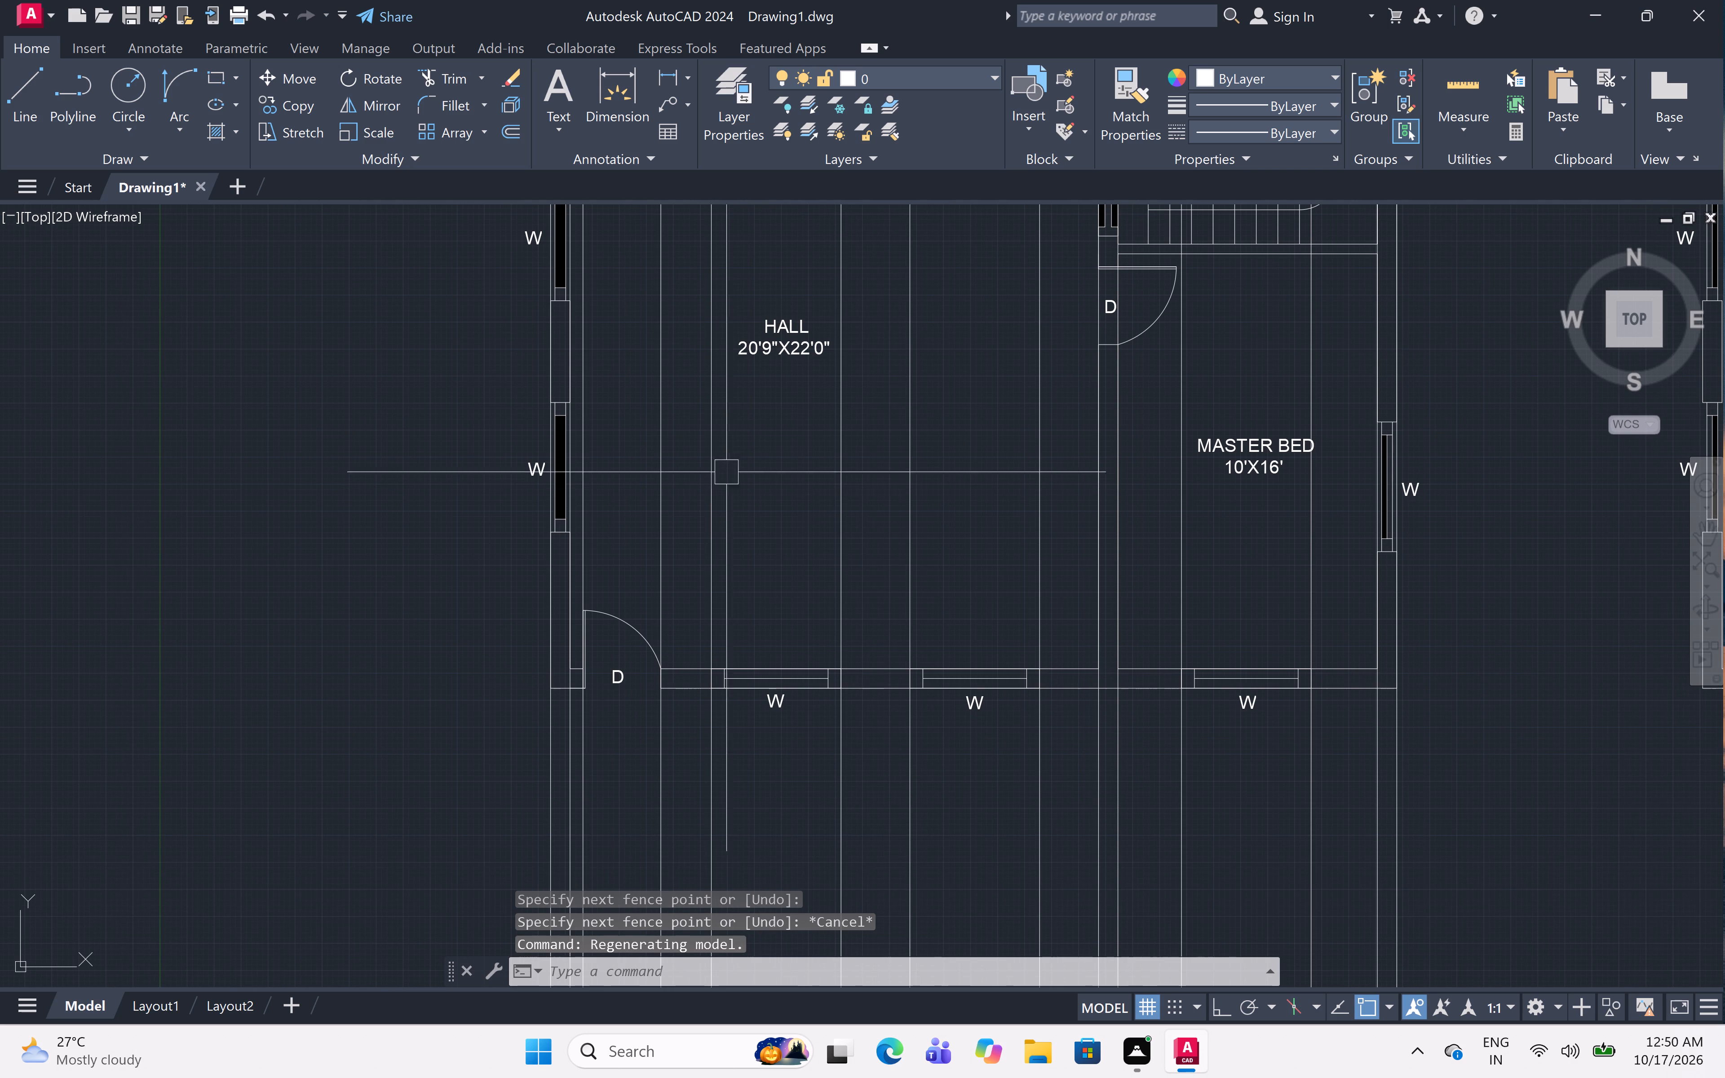
middle_click_drag(750, 485, 763, 667)
scroll(758, 513, "down", 1)
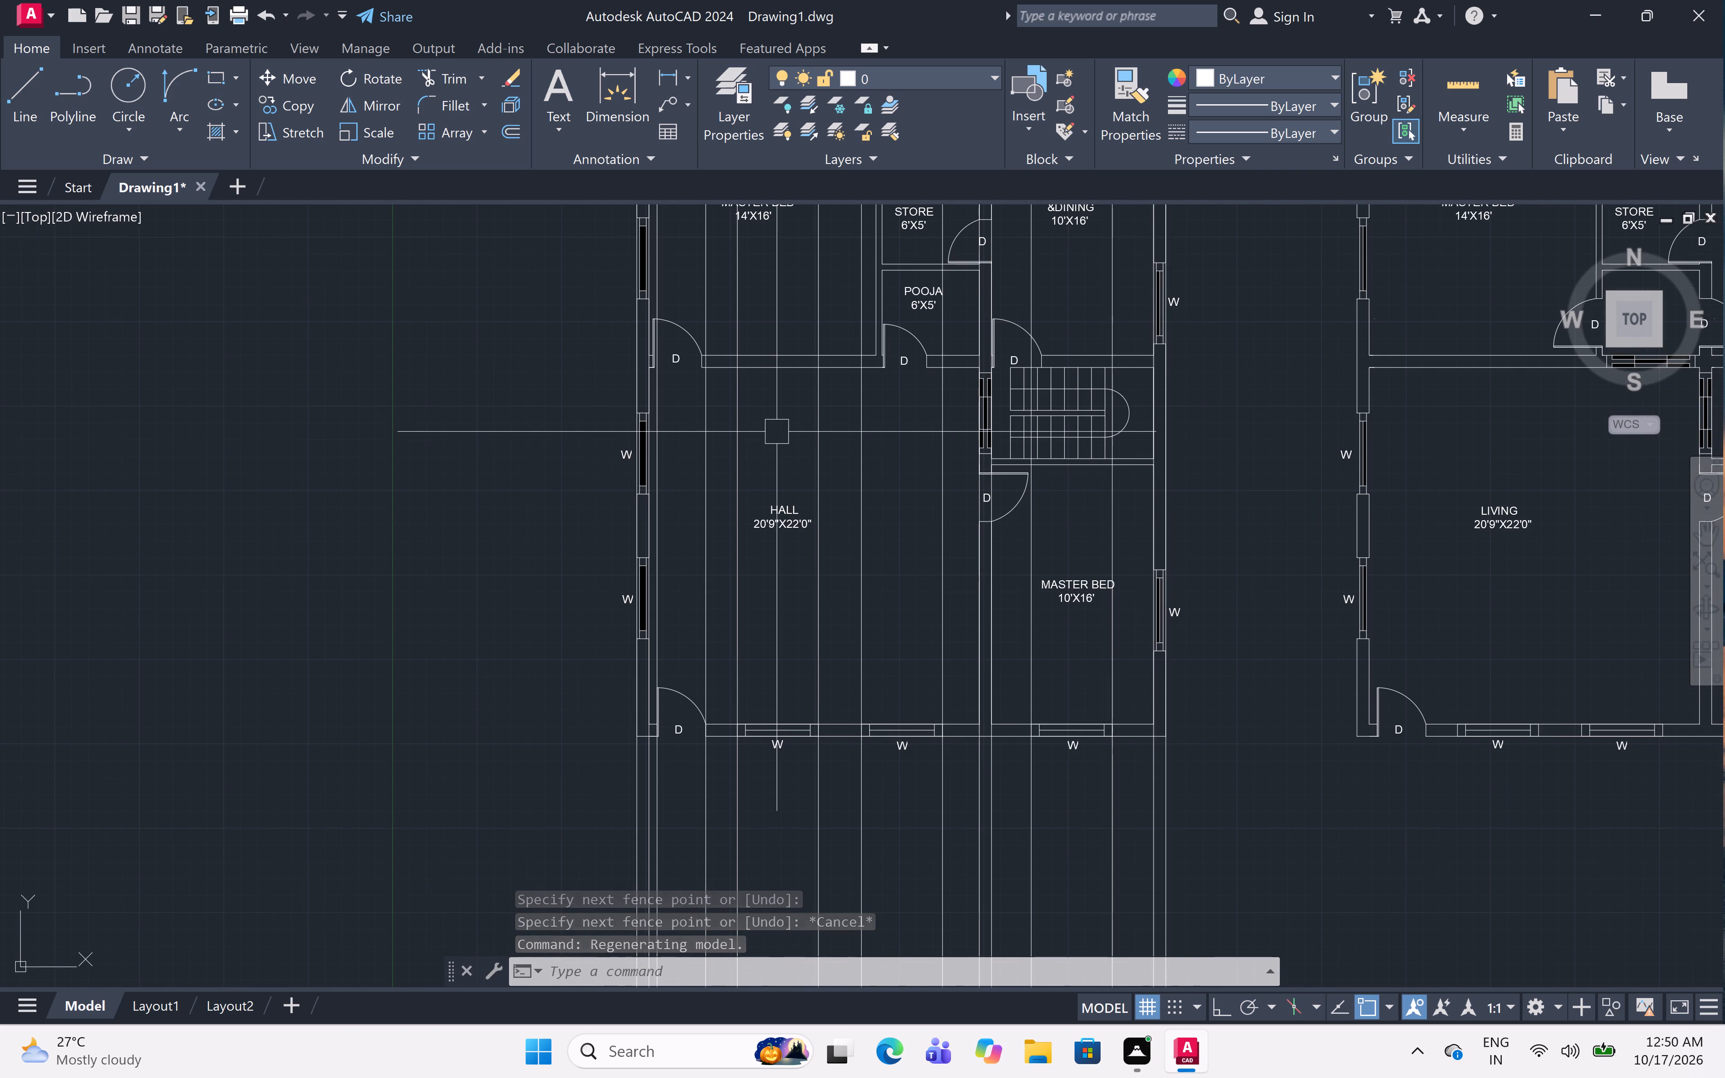
middle_click_drag(779, 429, 777, 713)
scroll(798, 436, "down", 1)
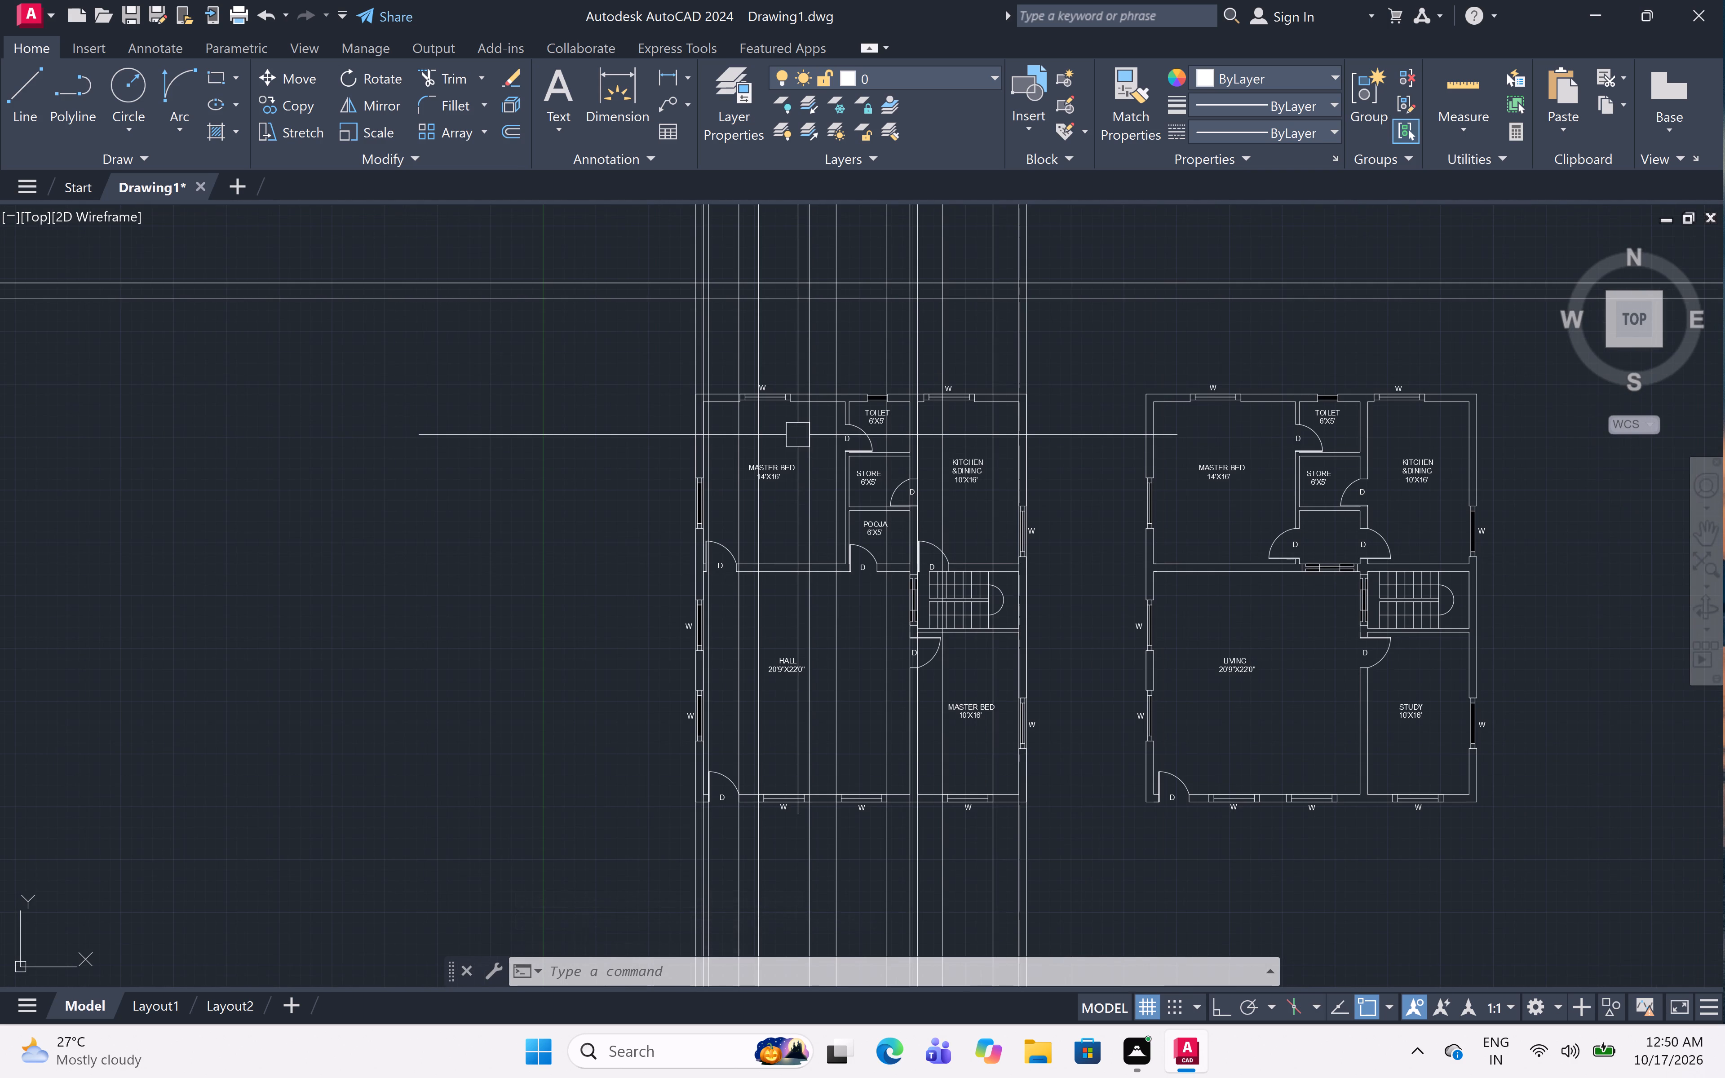
scroll(1439, 643, "up", 2)
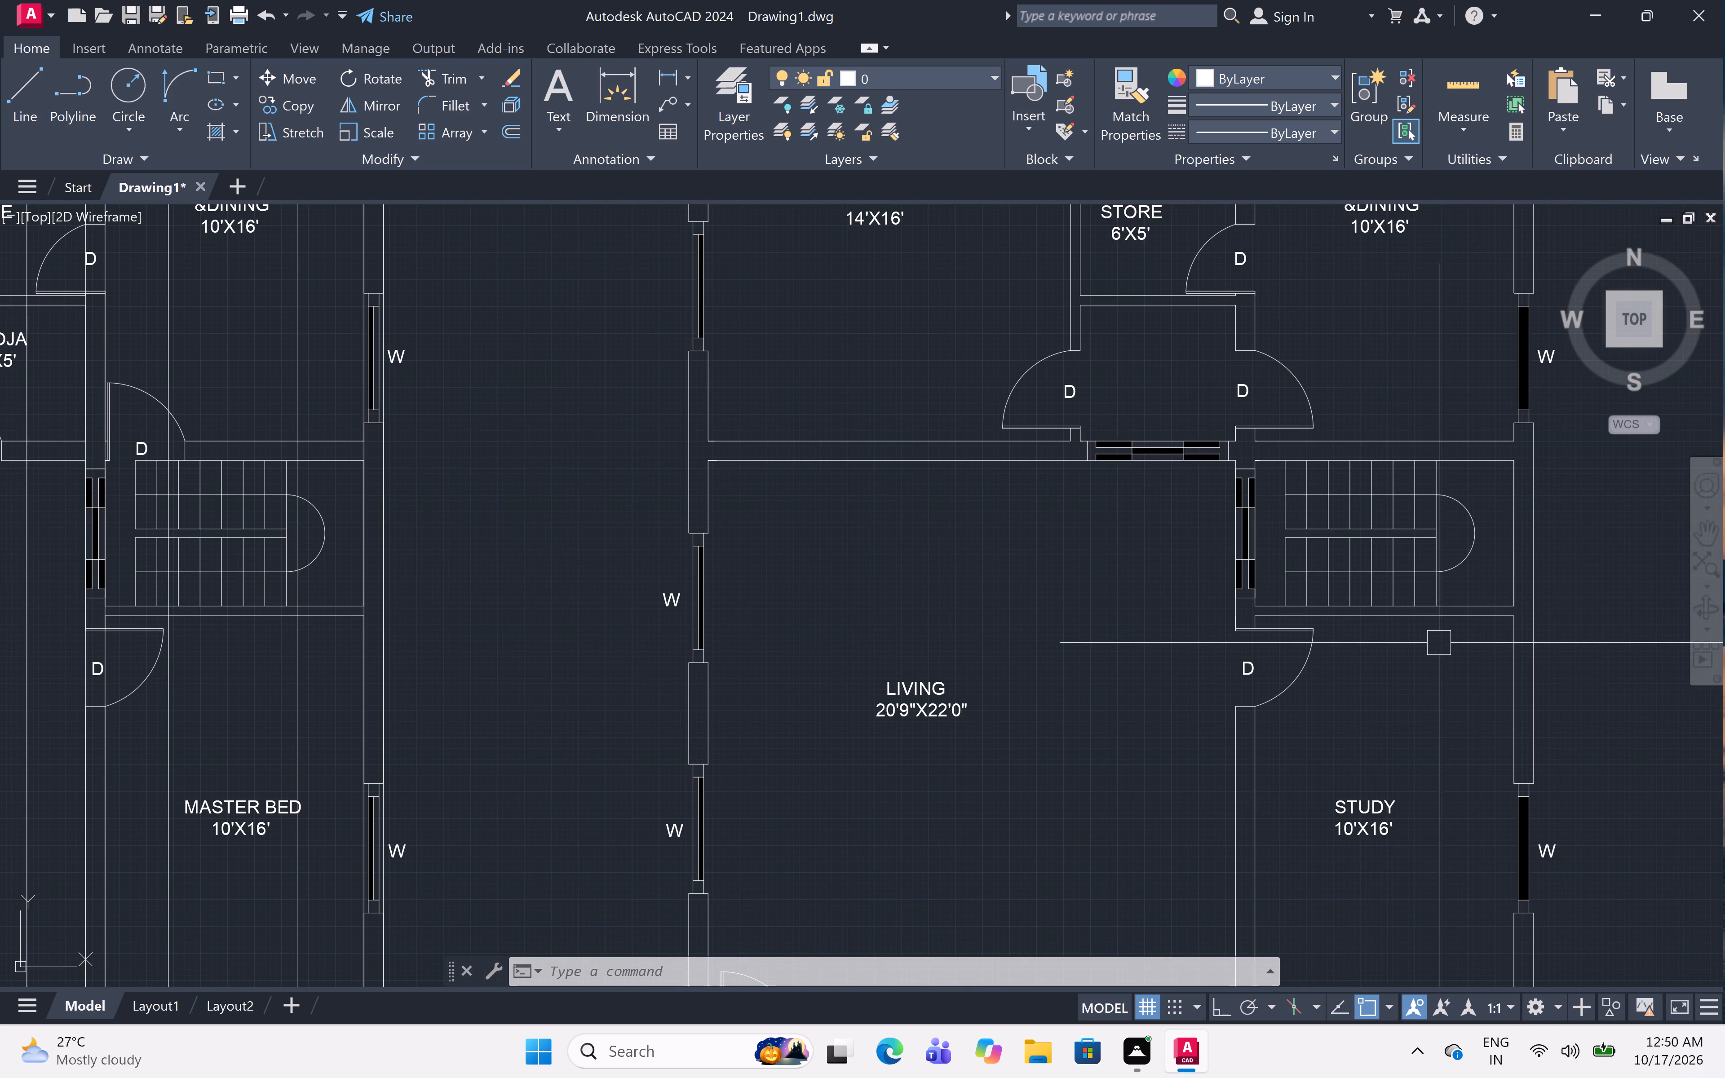
middle_click_drag(1434, 640, 1406, 676)
scroll(1406, 642, "down", 2)
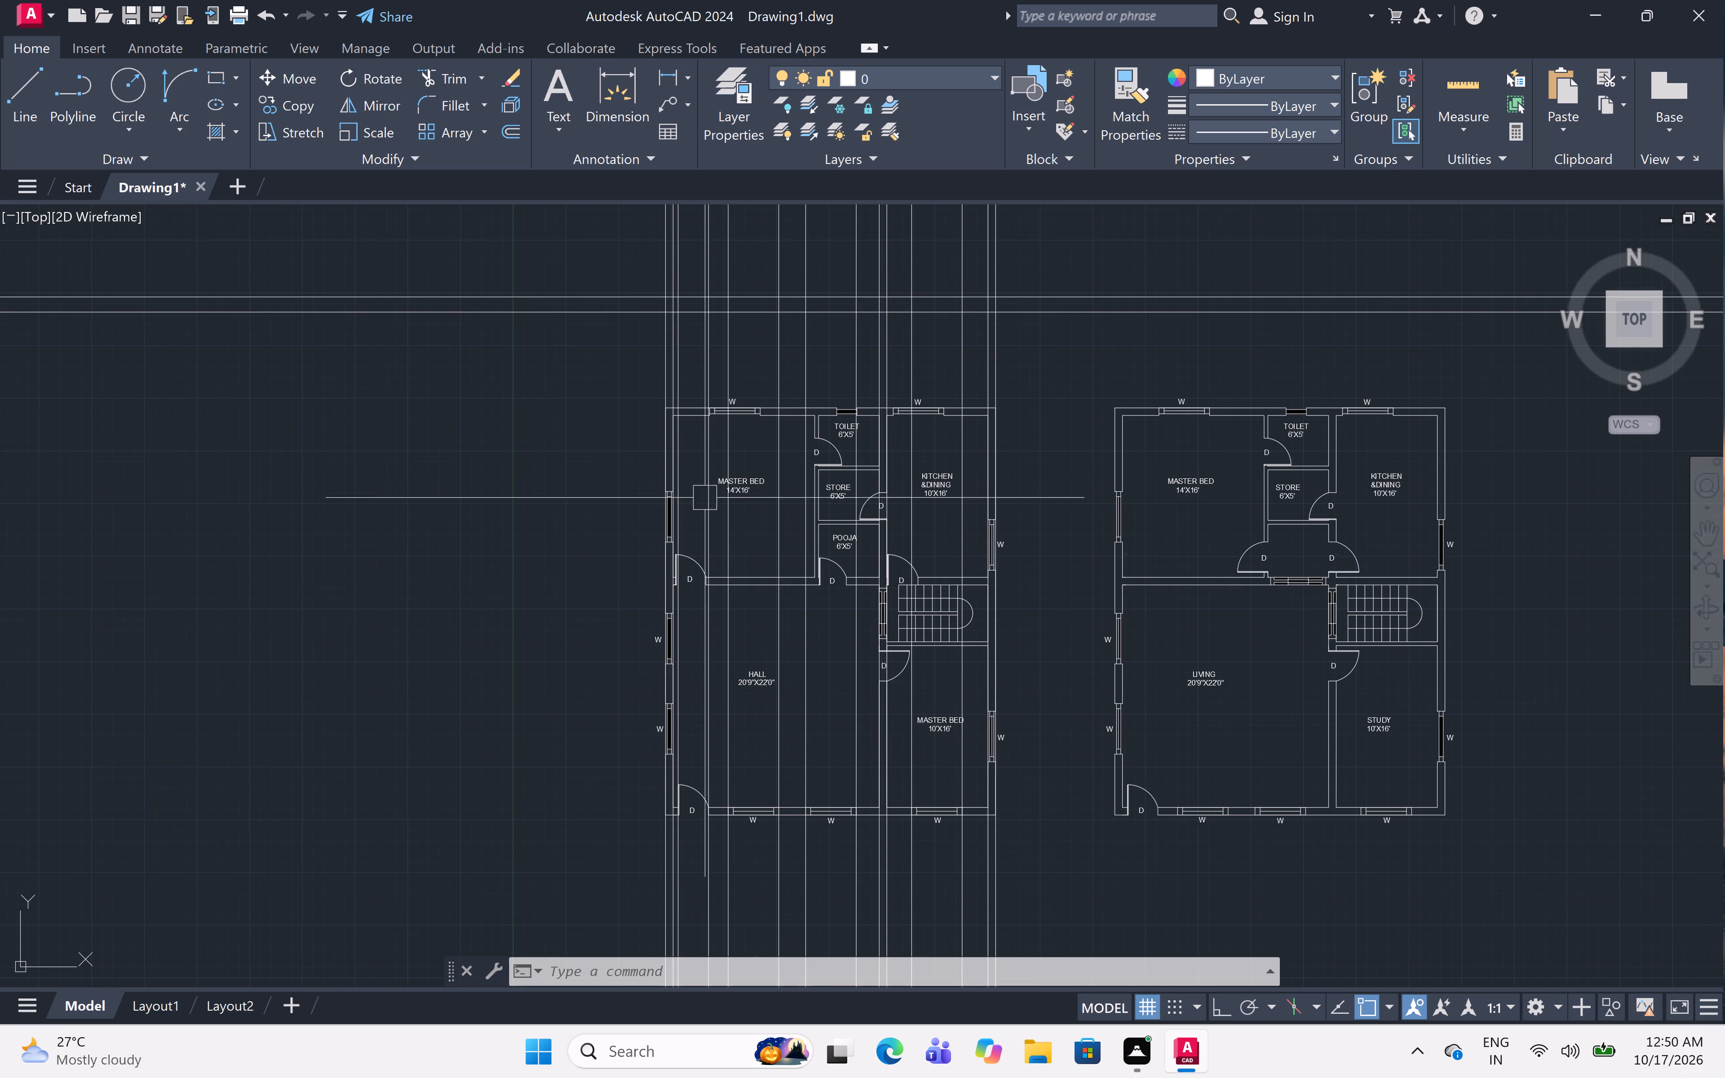
Draw the front door outline in the elevation with Line: 7' up from the upper plinth line, across to the door's other projection line, and back down.
middle_click_drag(693, 372, 721, 610)
scroll(724, 519, "up", 3)
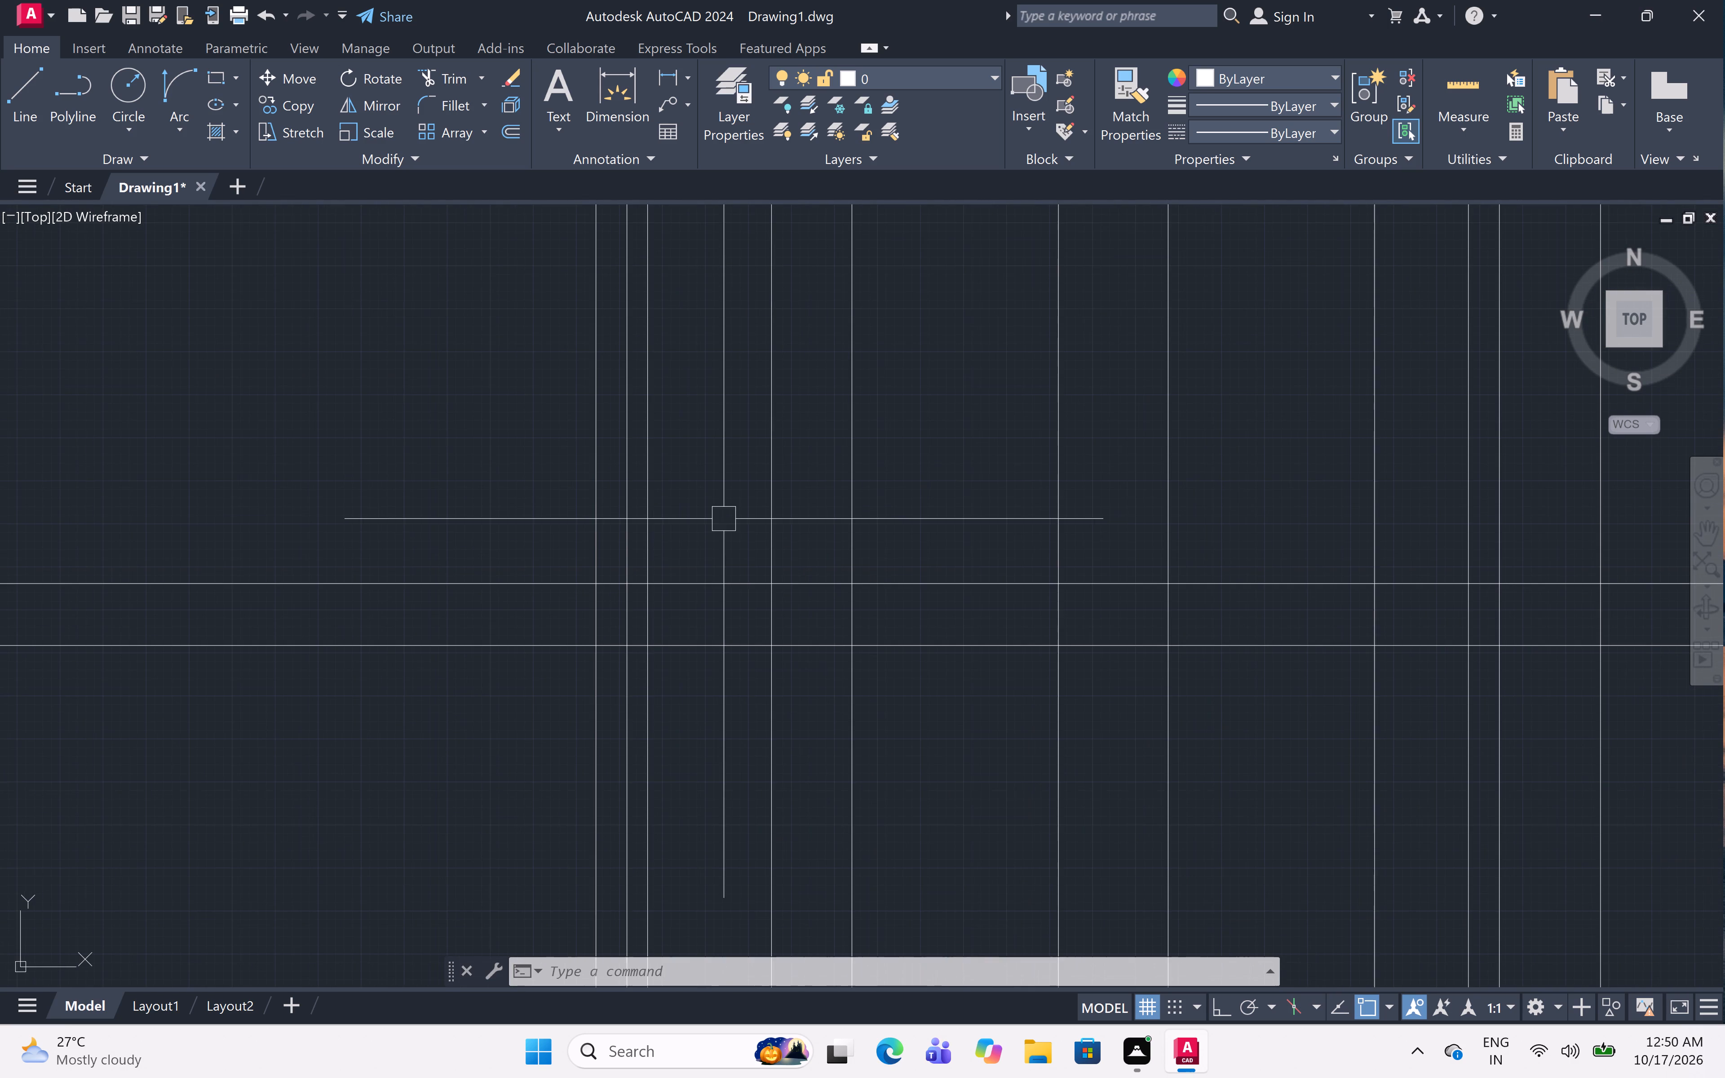
type("L")
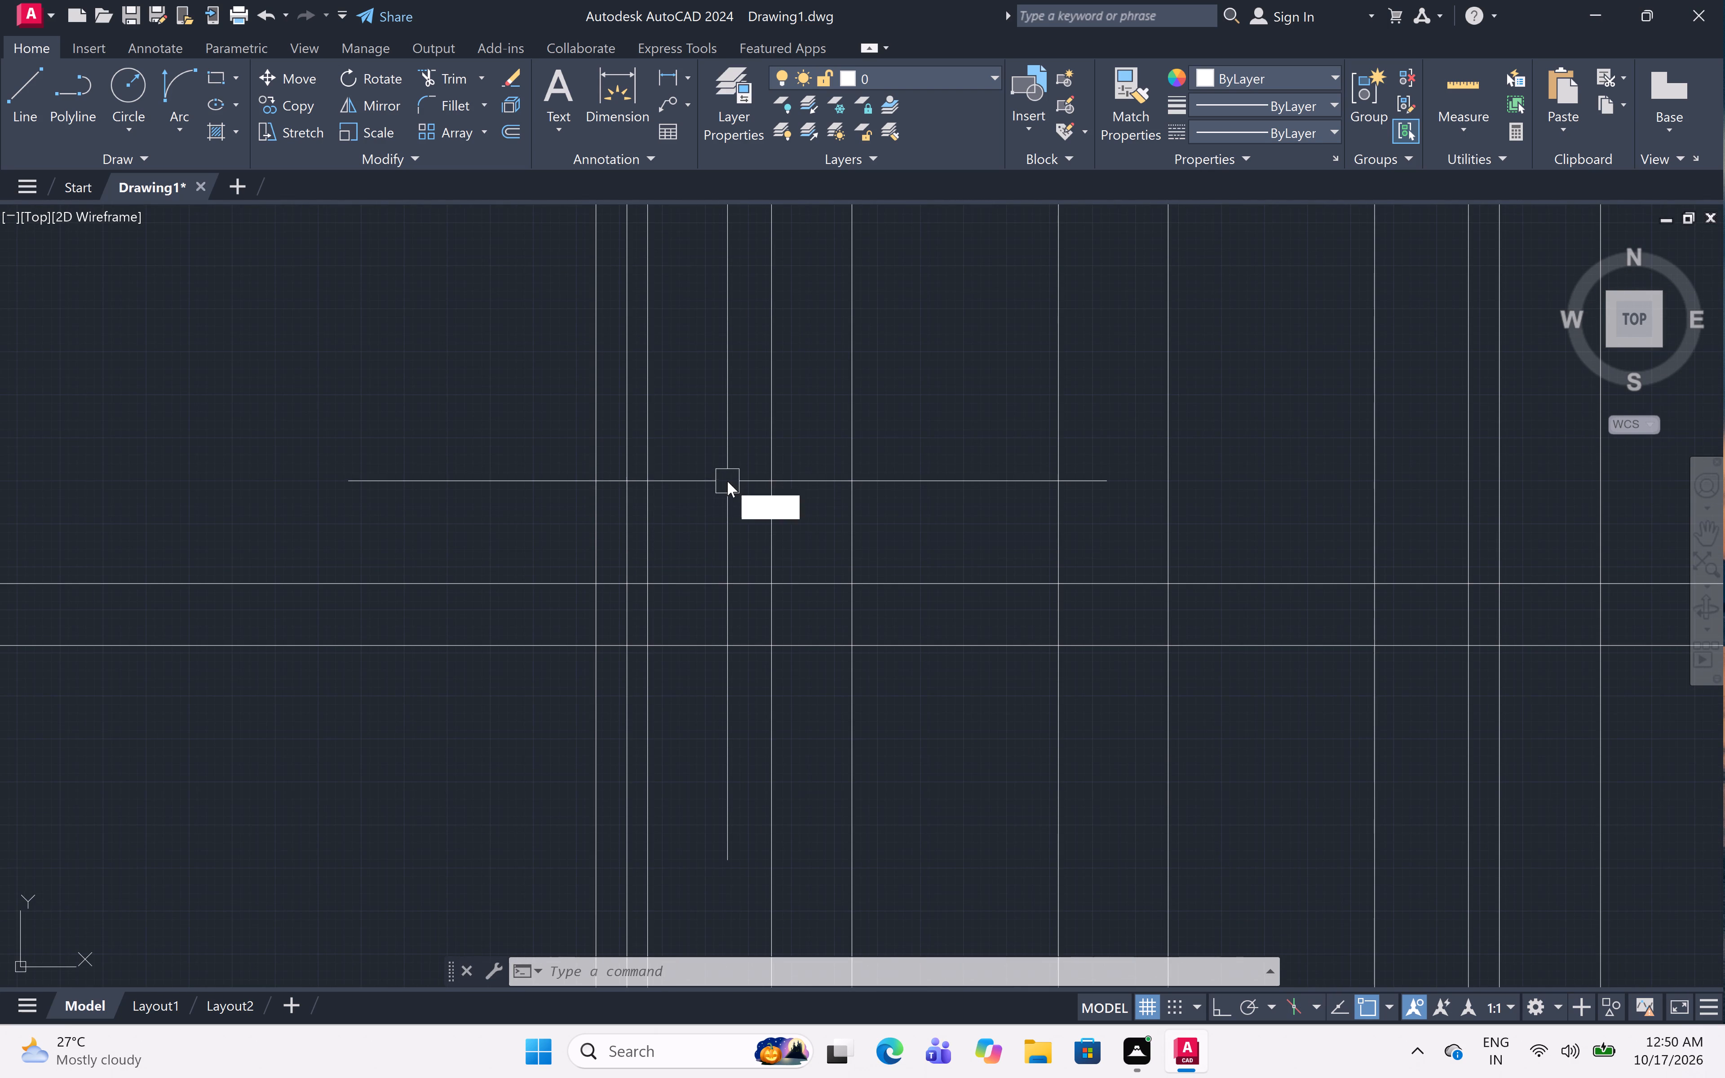
key("space")
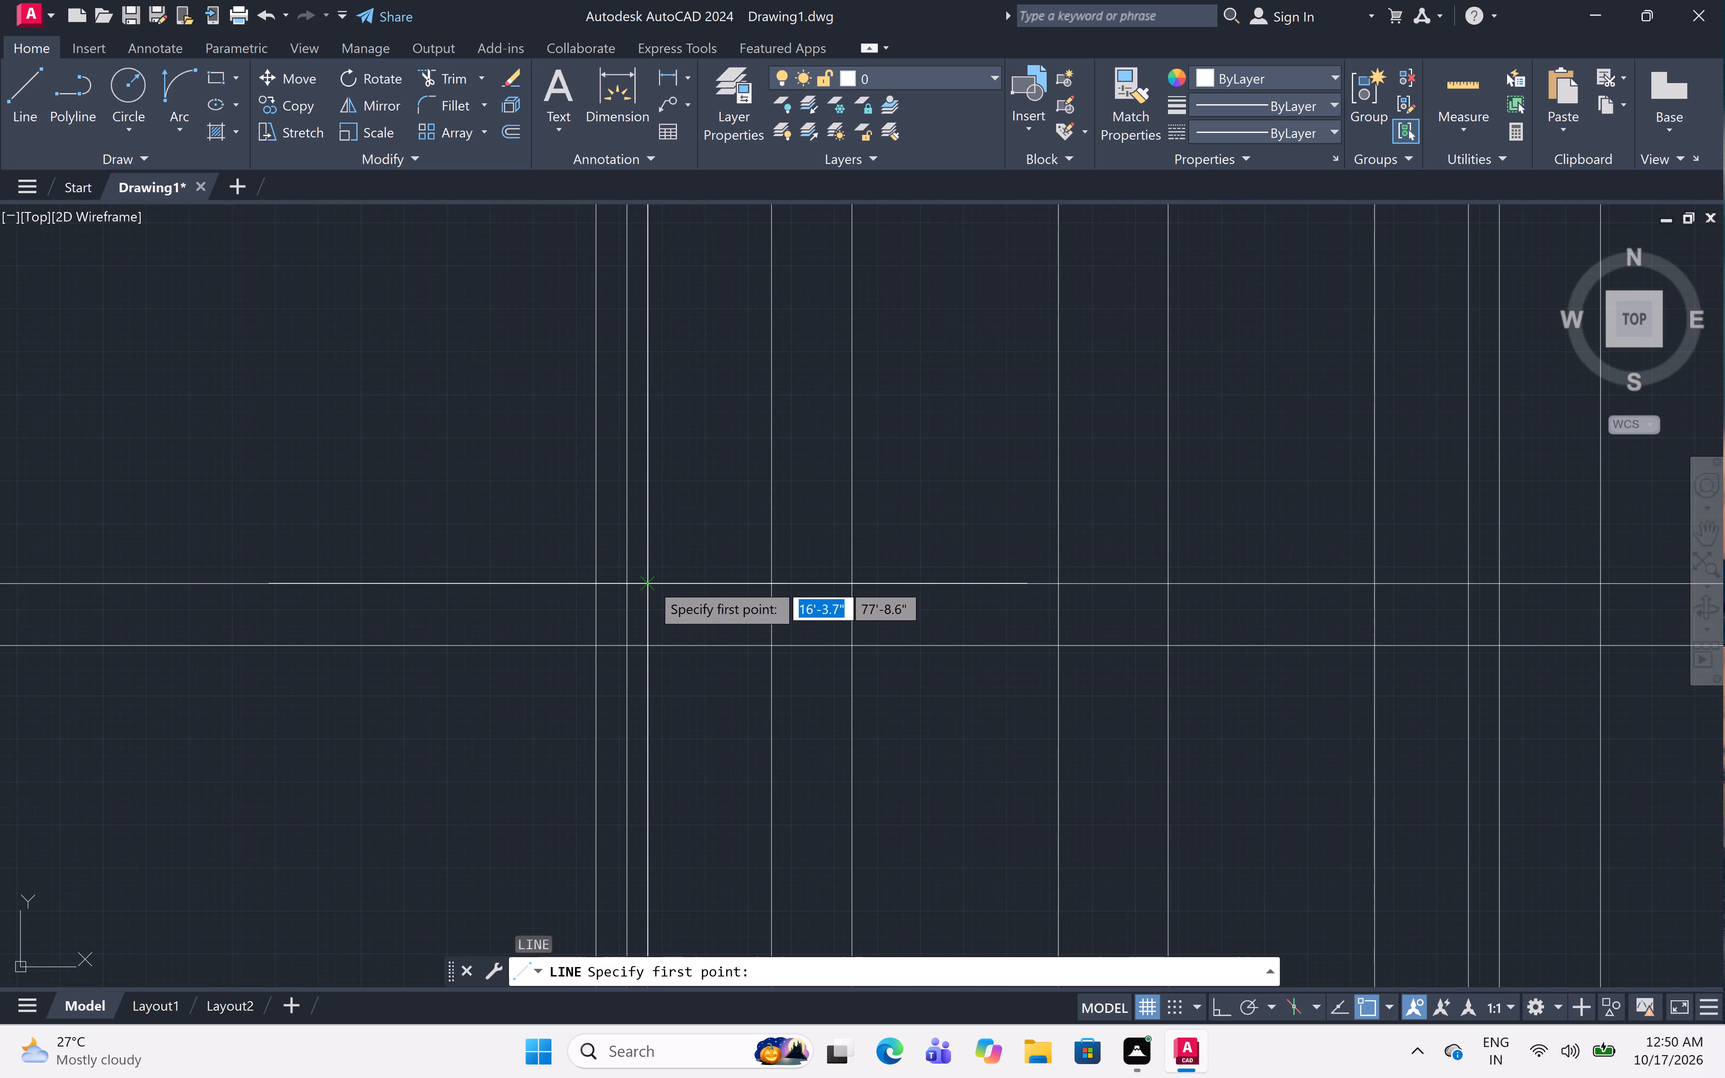
left_click_drag(650, 583, 650, 576)
key("F8")
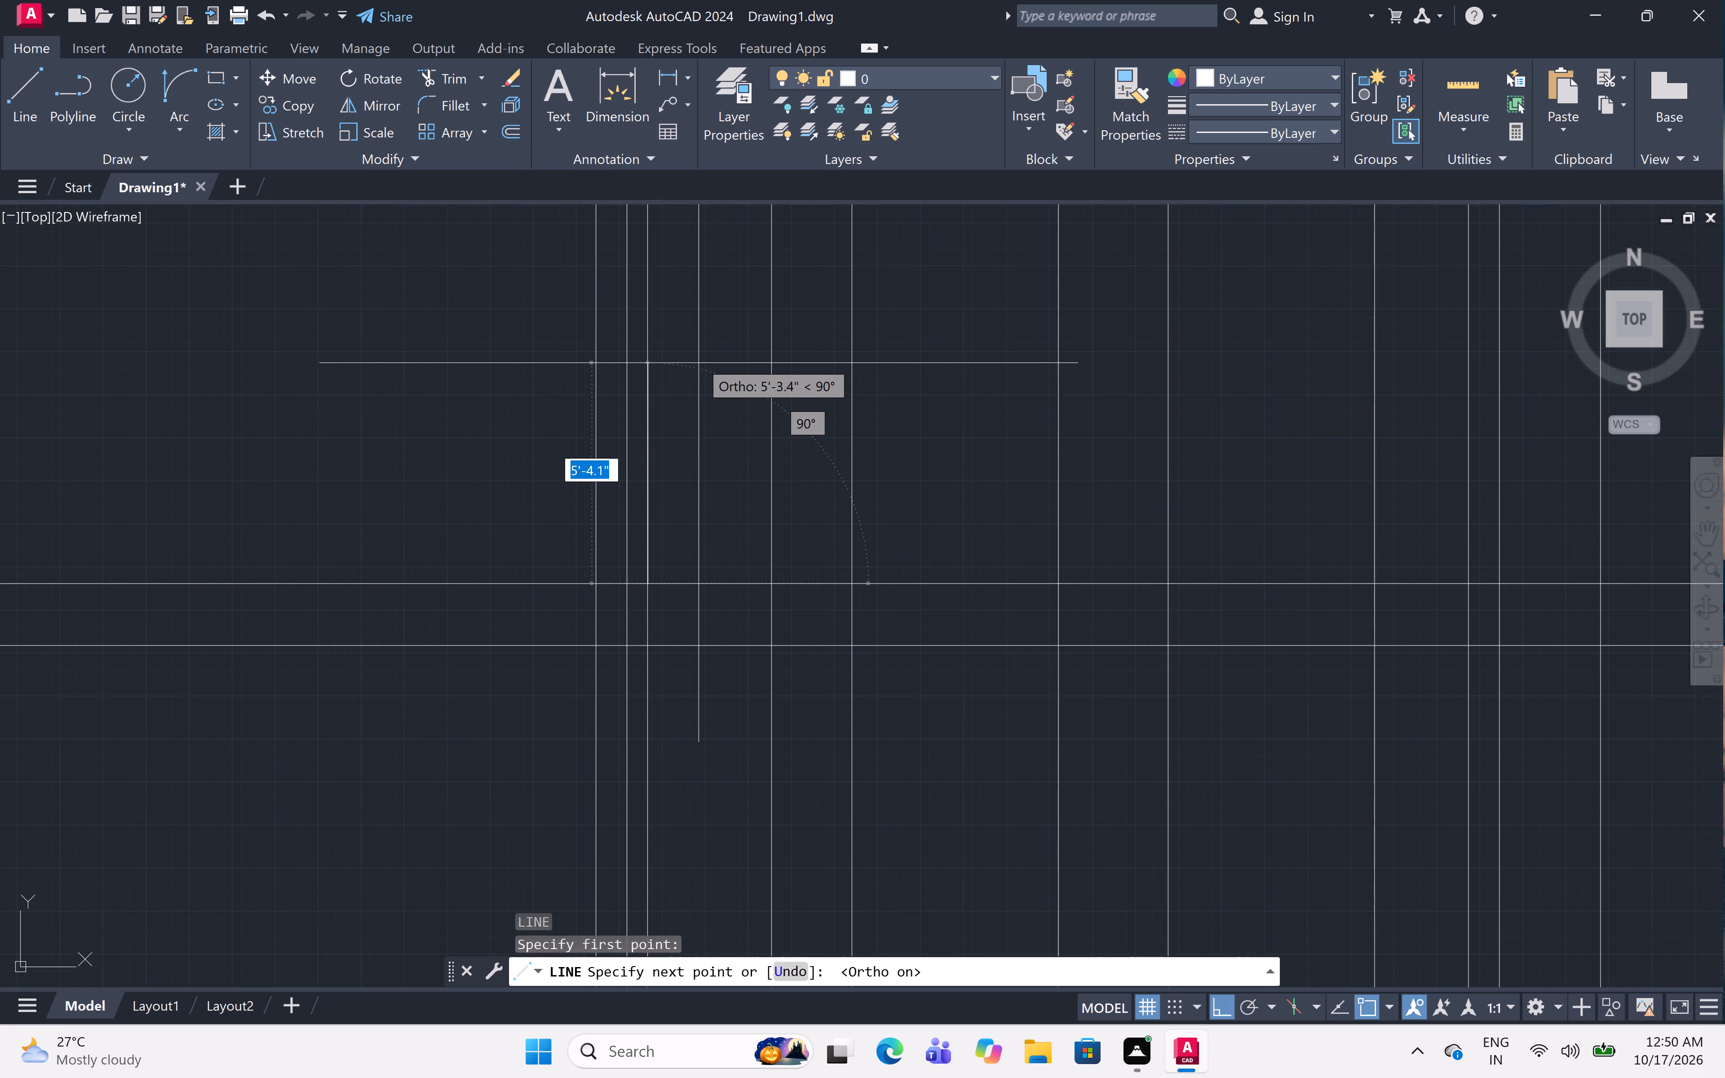
key("7")
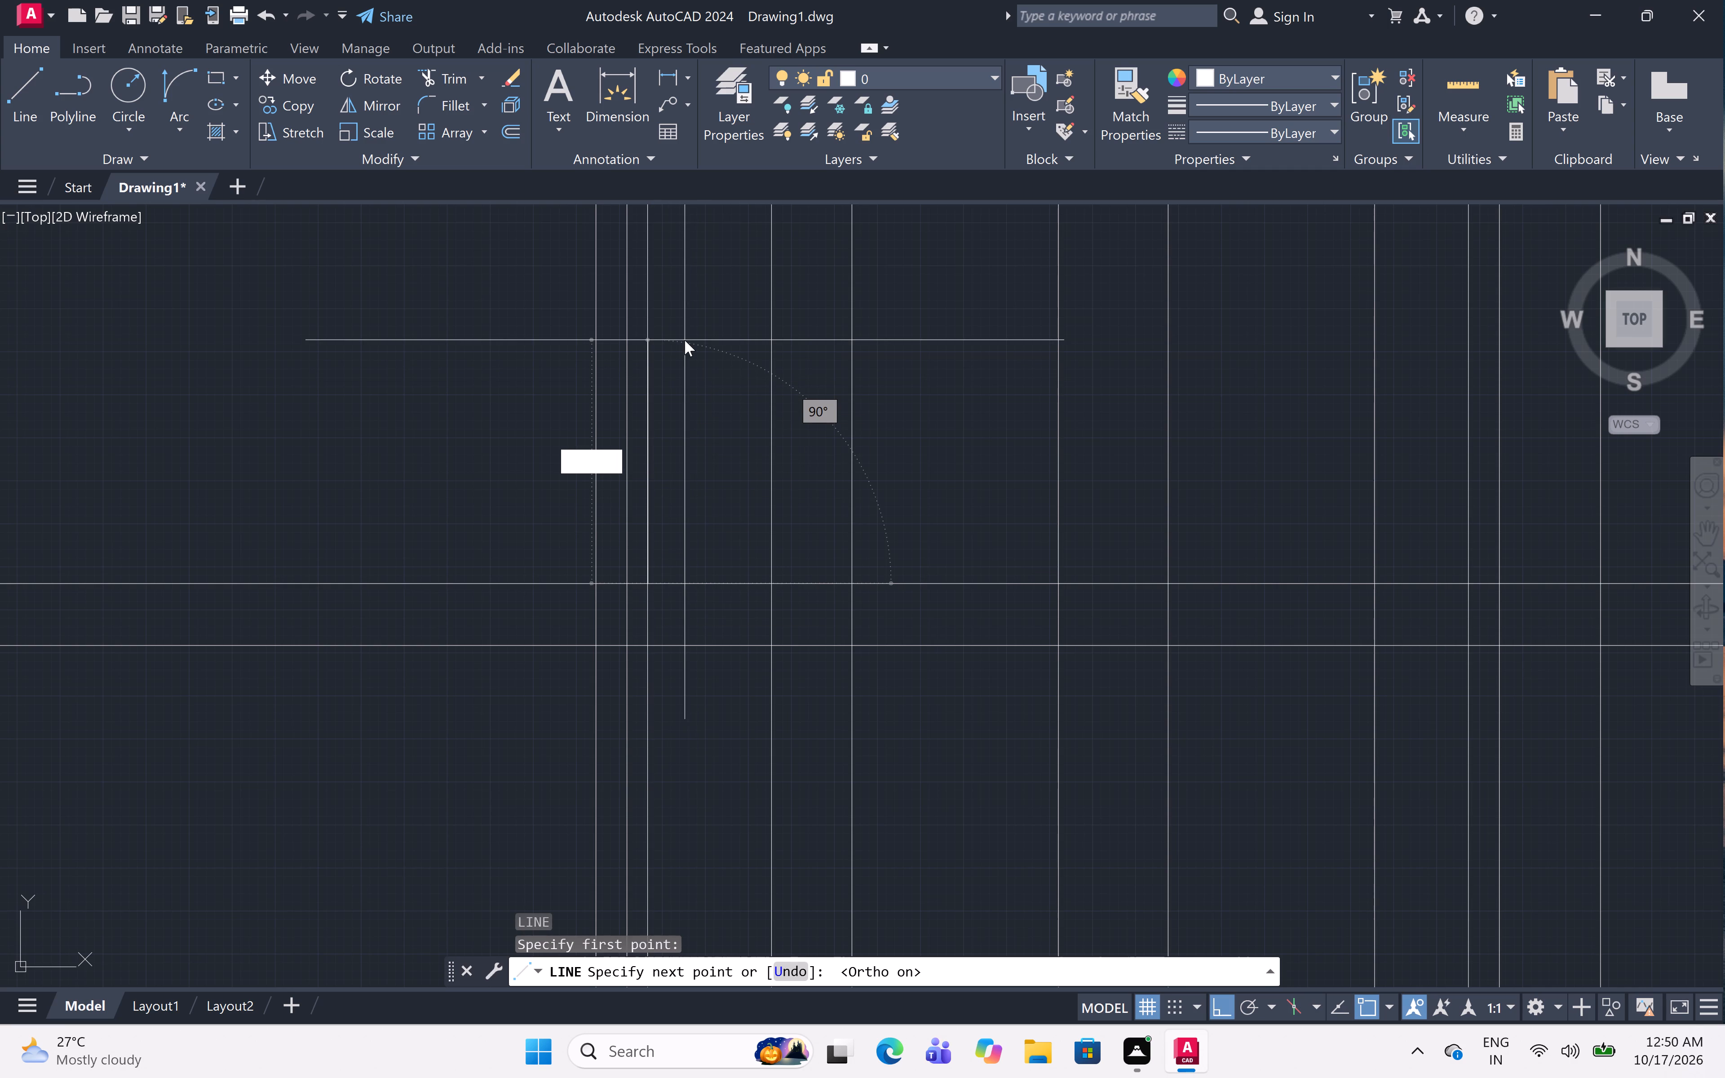
type("'")
key("space")
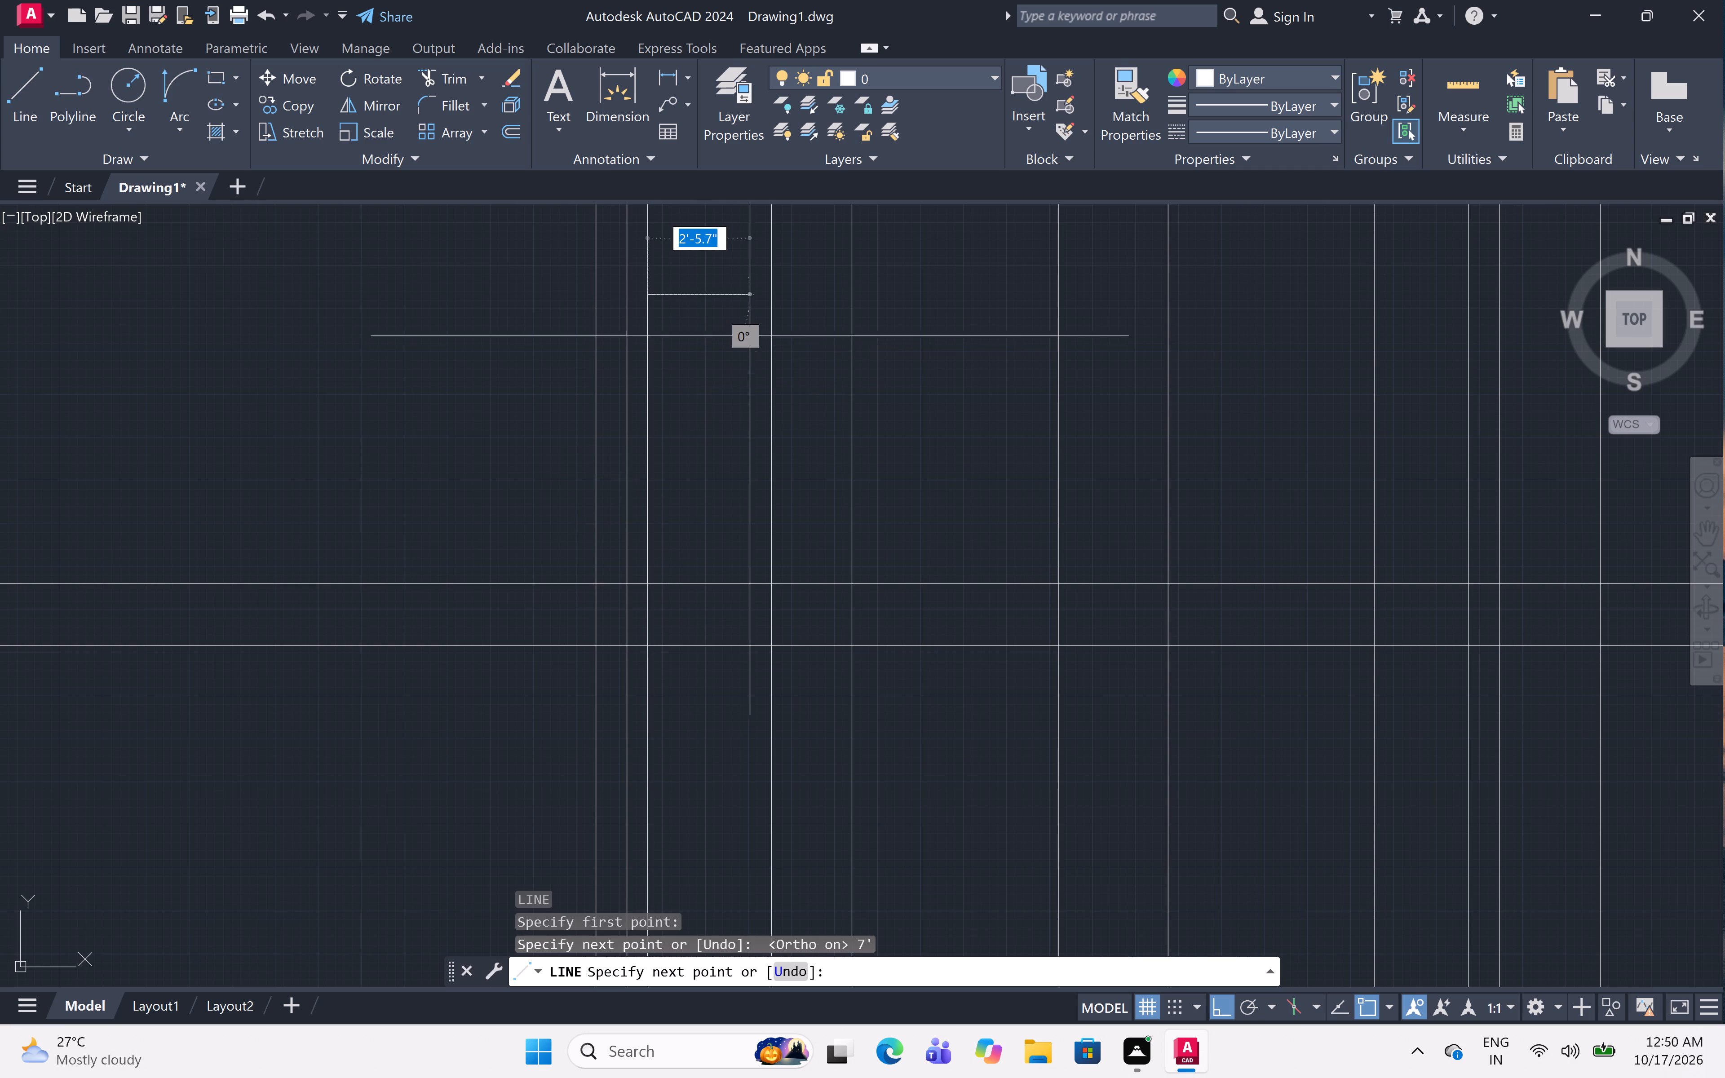
left_click(771, 287)
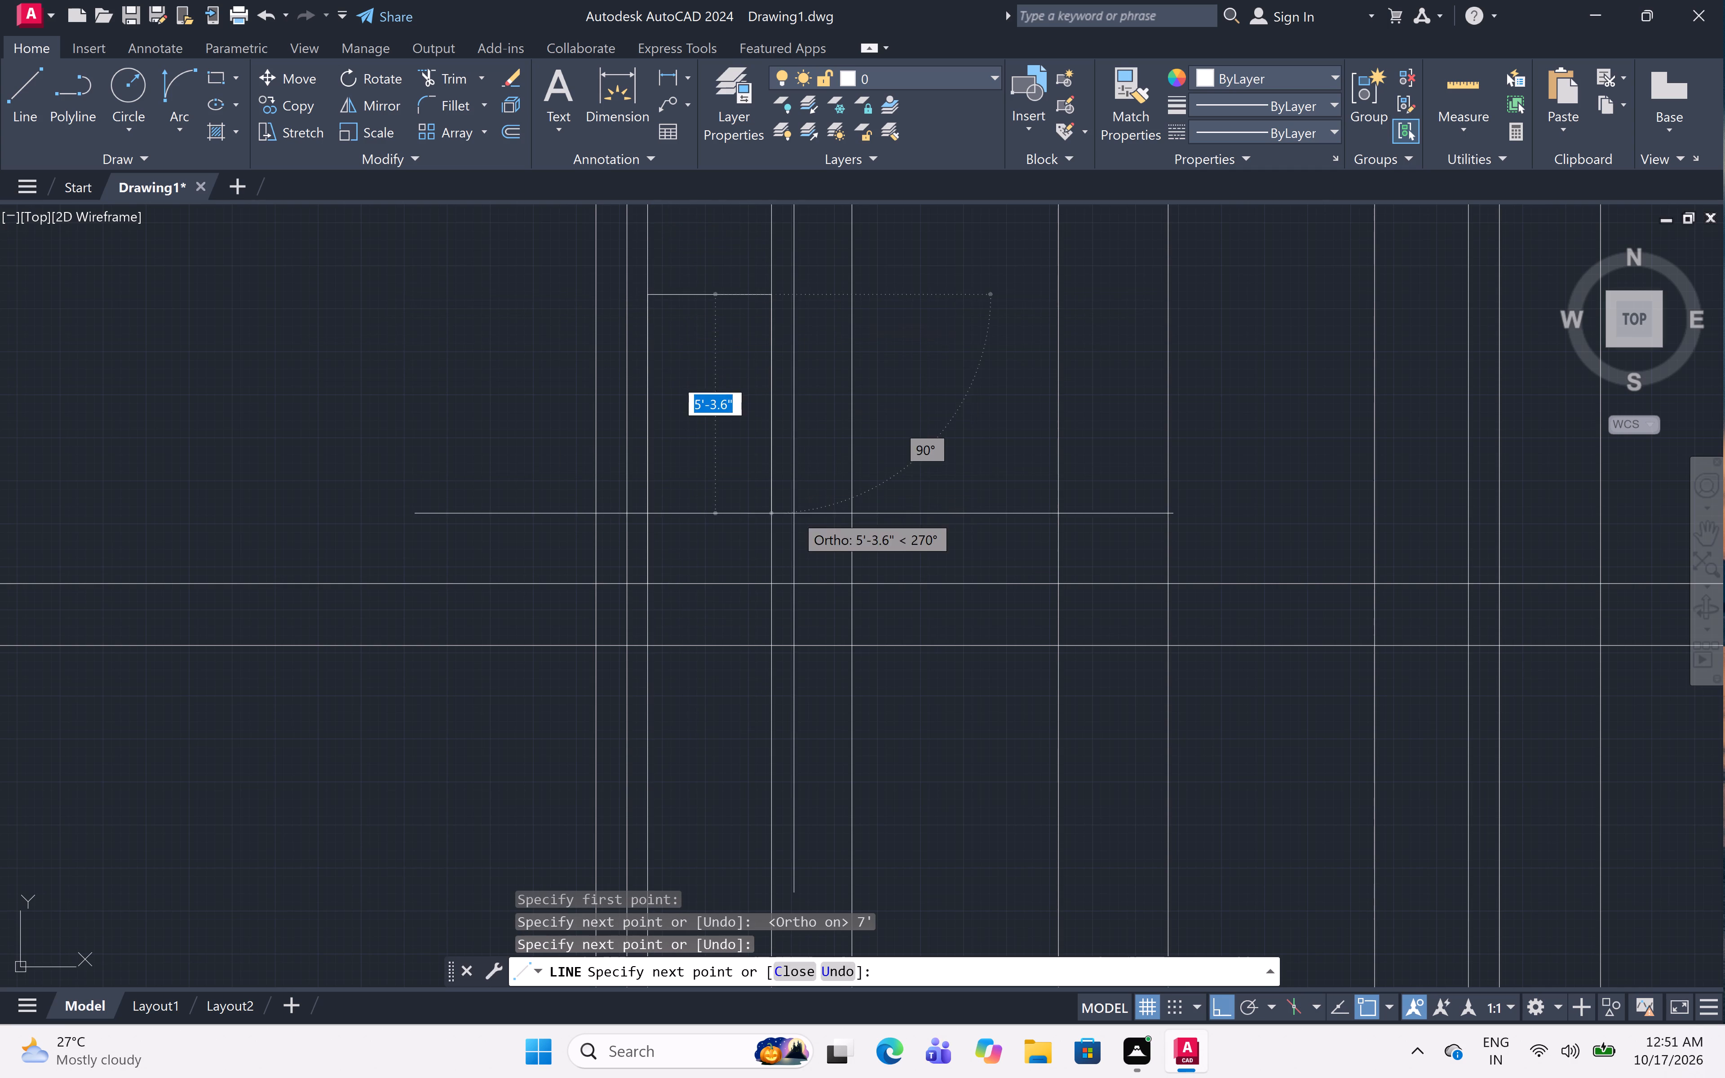
left_click(771, 581)
key("Escape")
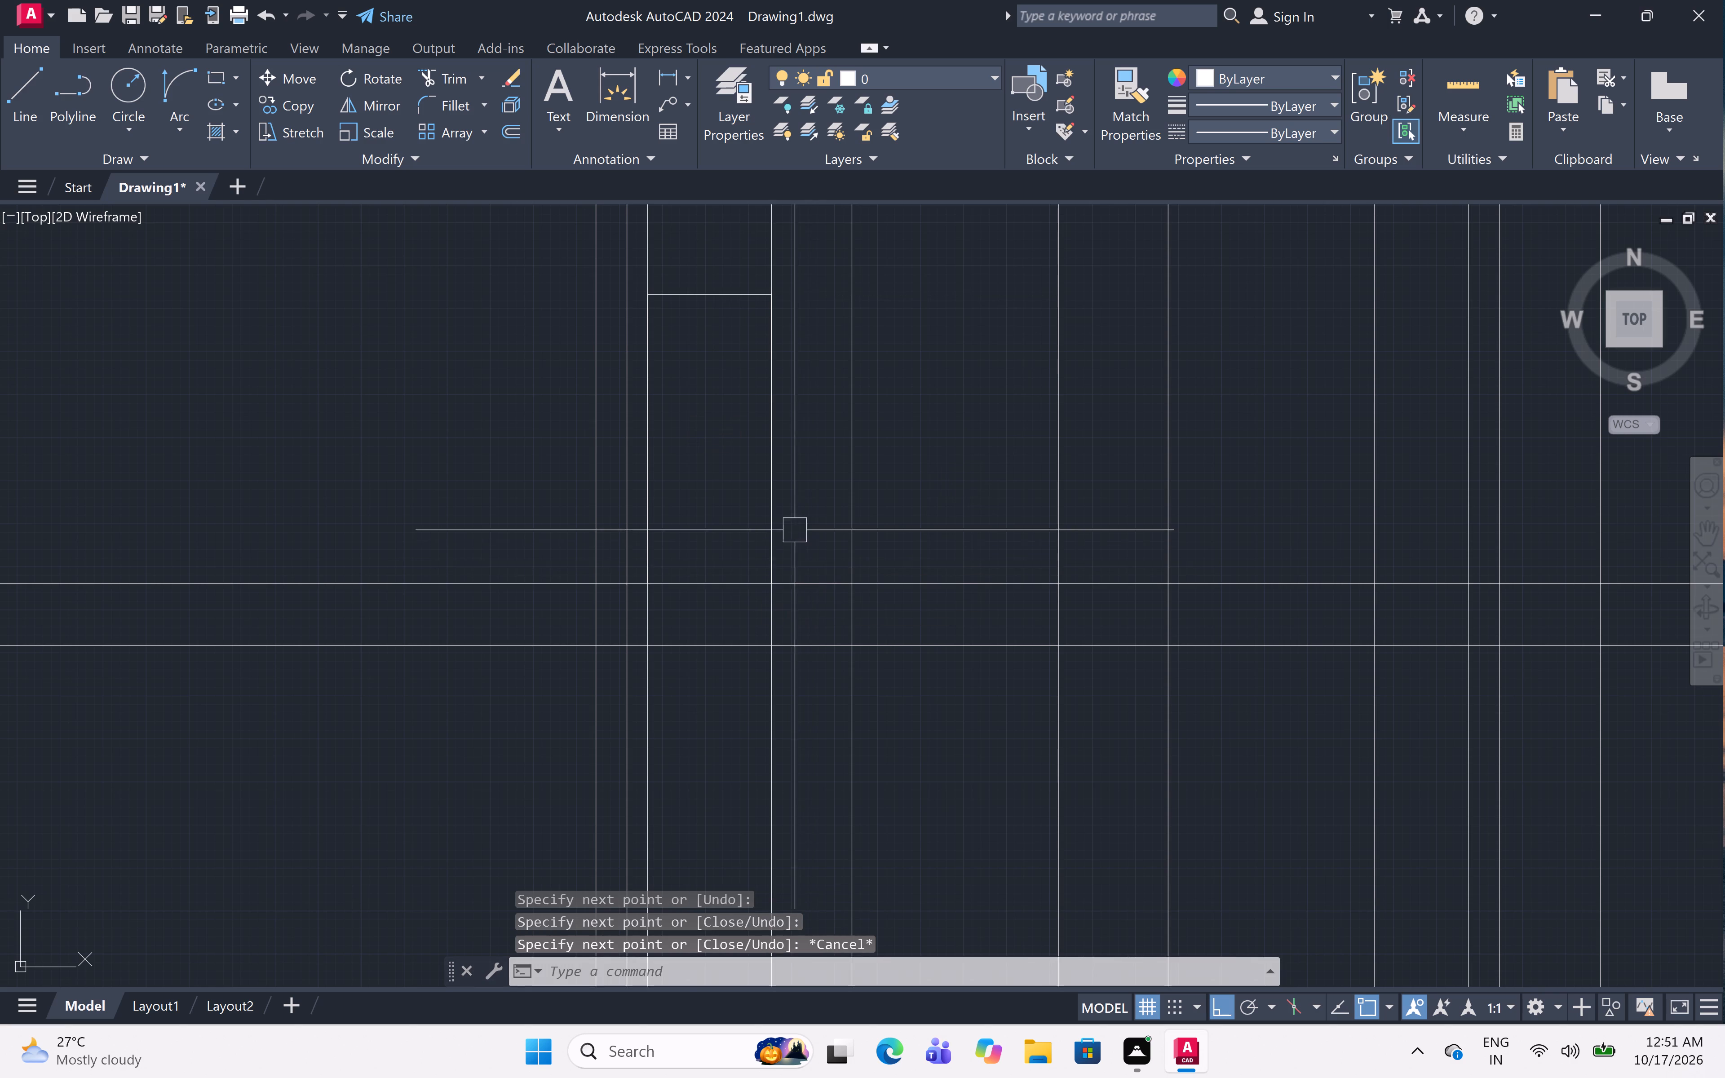
Draw the window outline beside the front door with Line: sill 3' above the upper plinth line, 4' high, between its two projection lines.
scroll(792, 523, "down", 2)
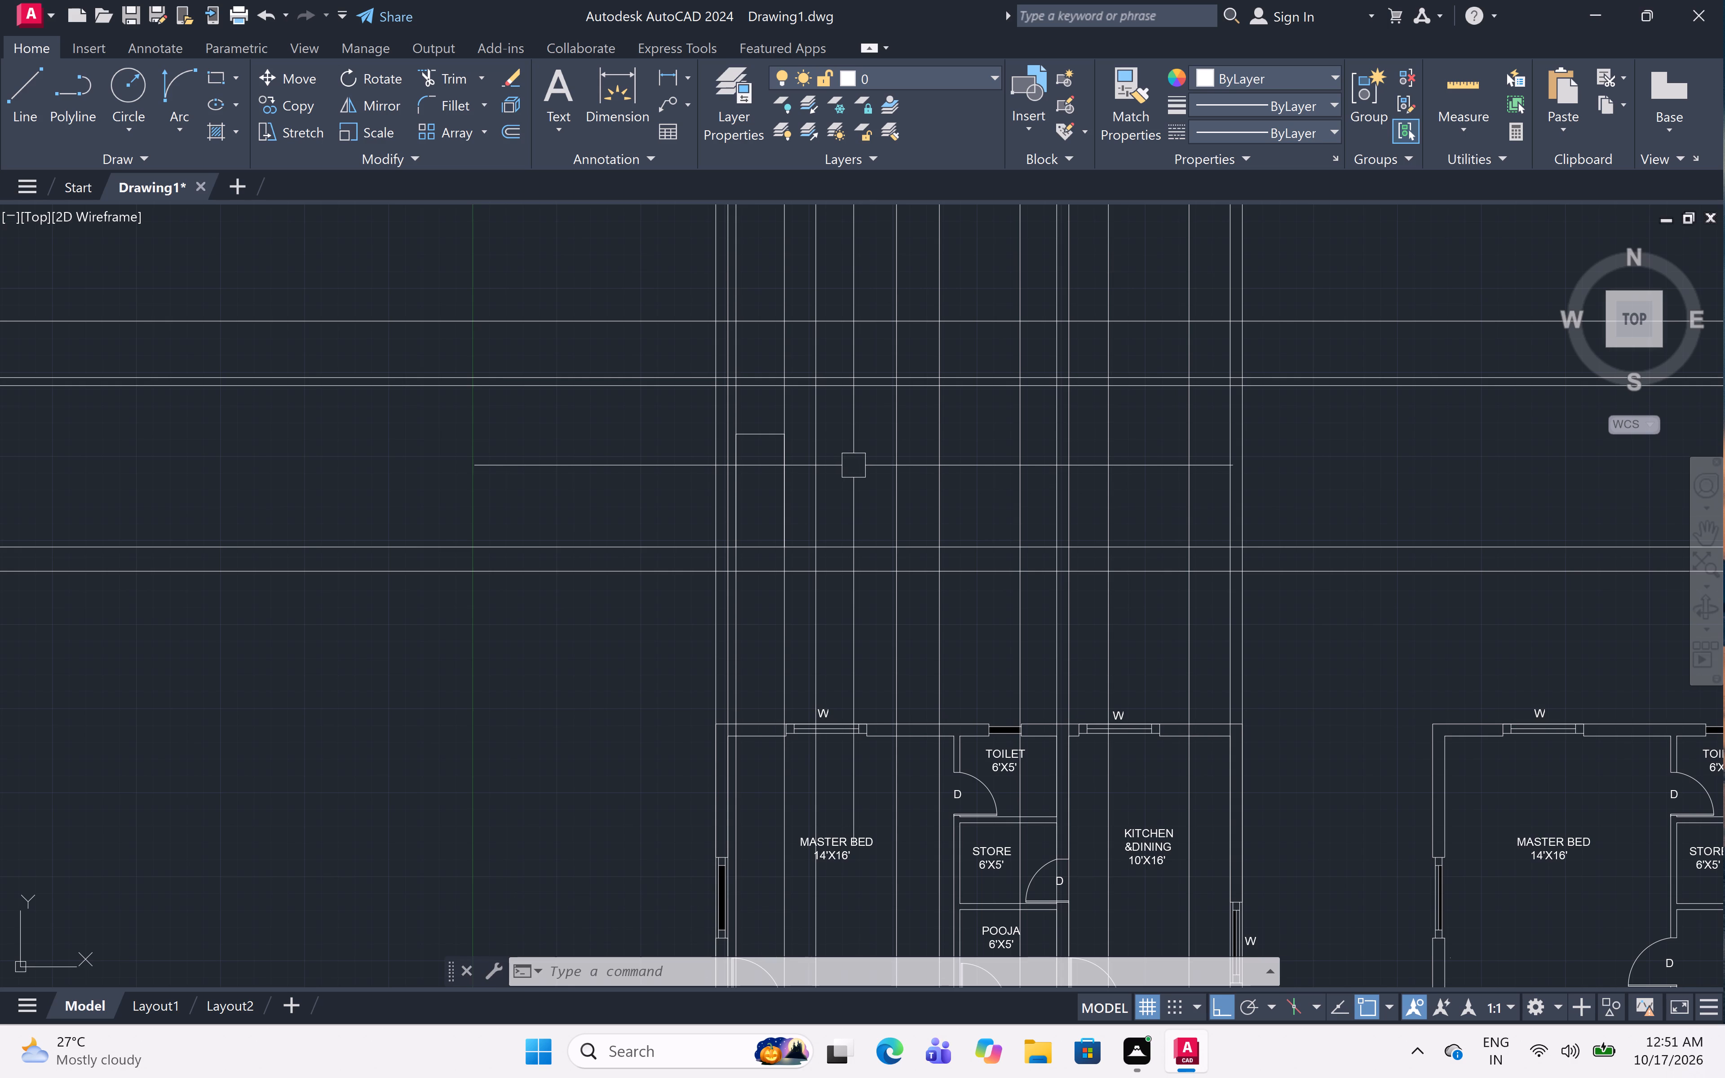
scroll(845, 443, "up", 2)
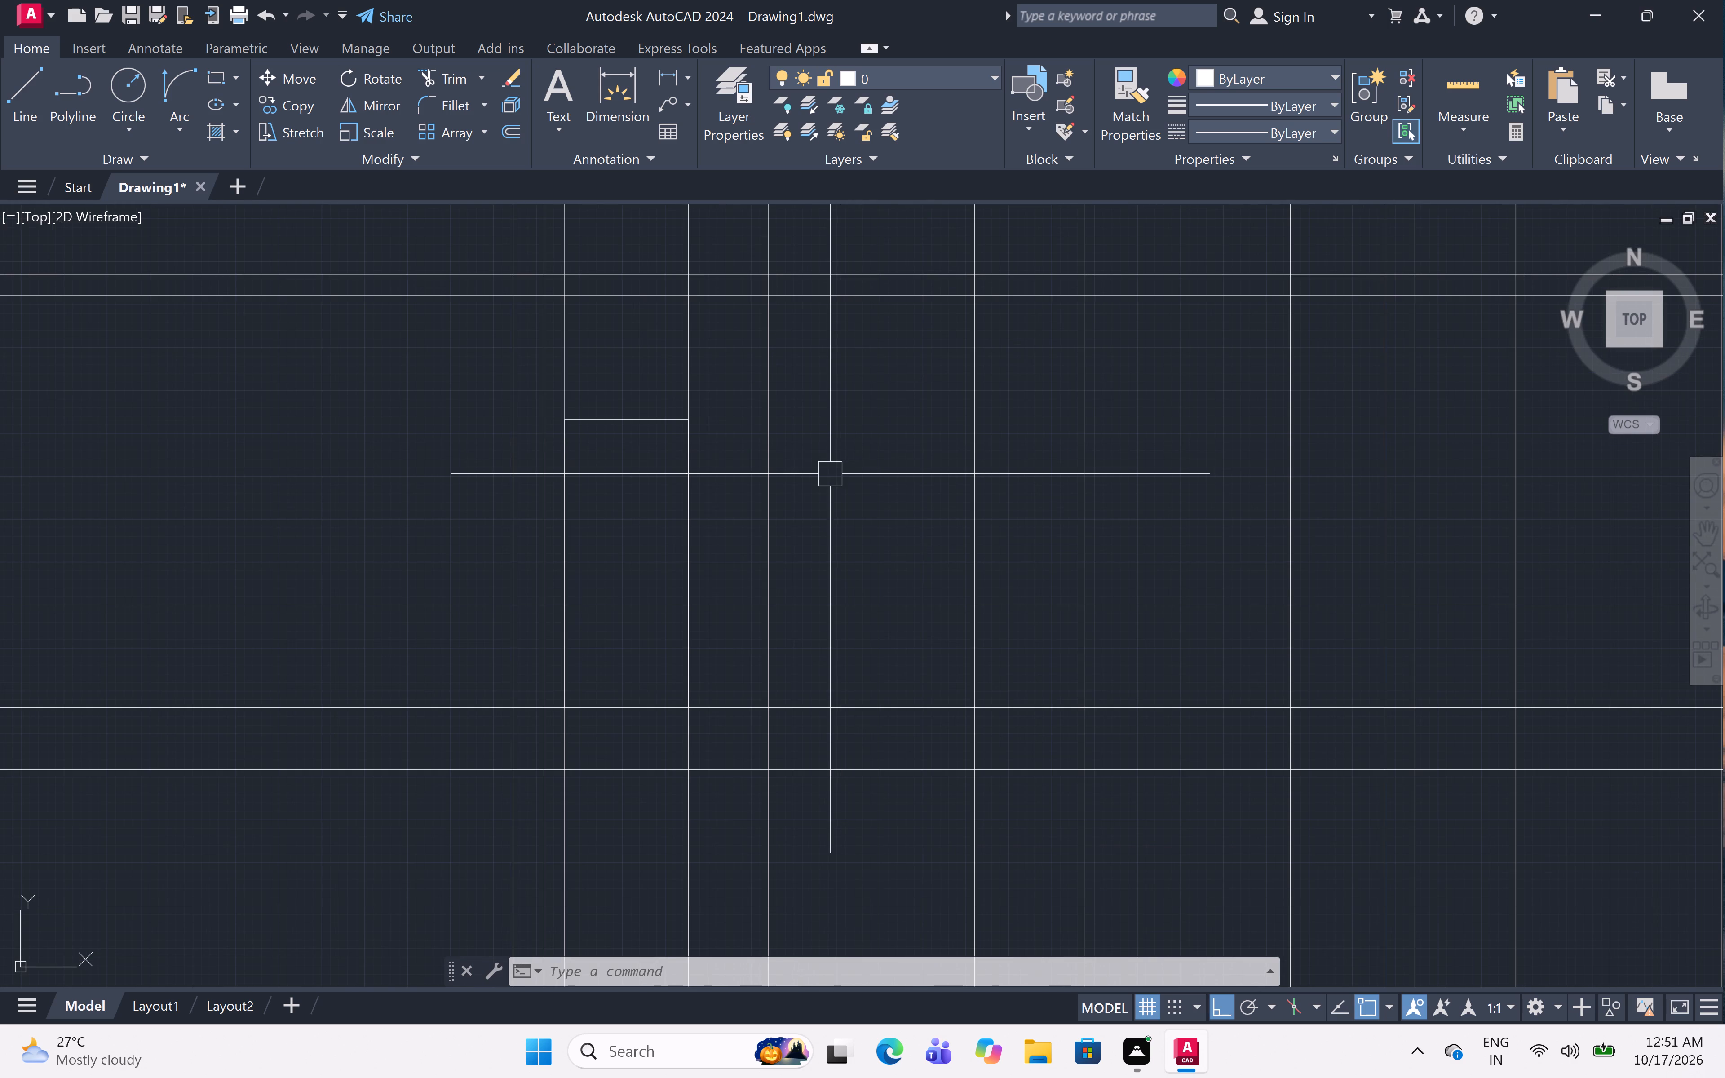
key("l")
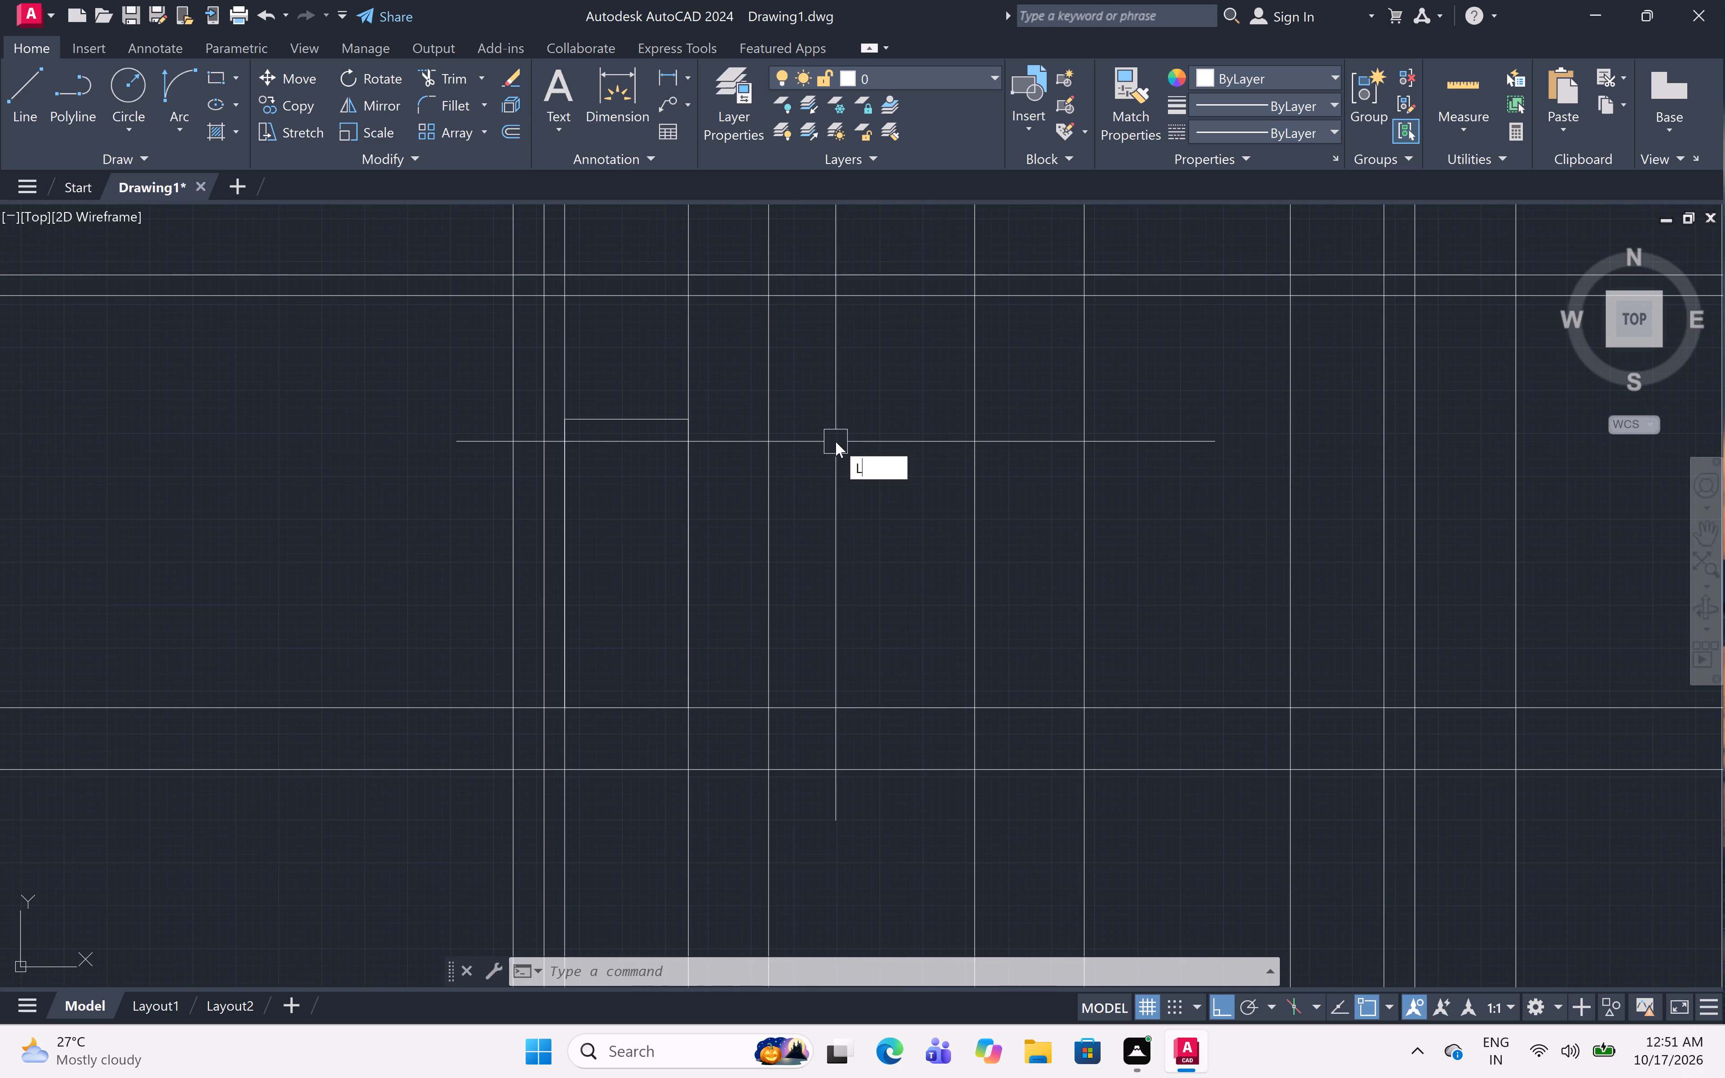
key("space")
left_click(766, 709)
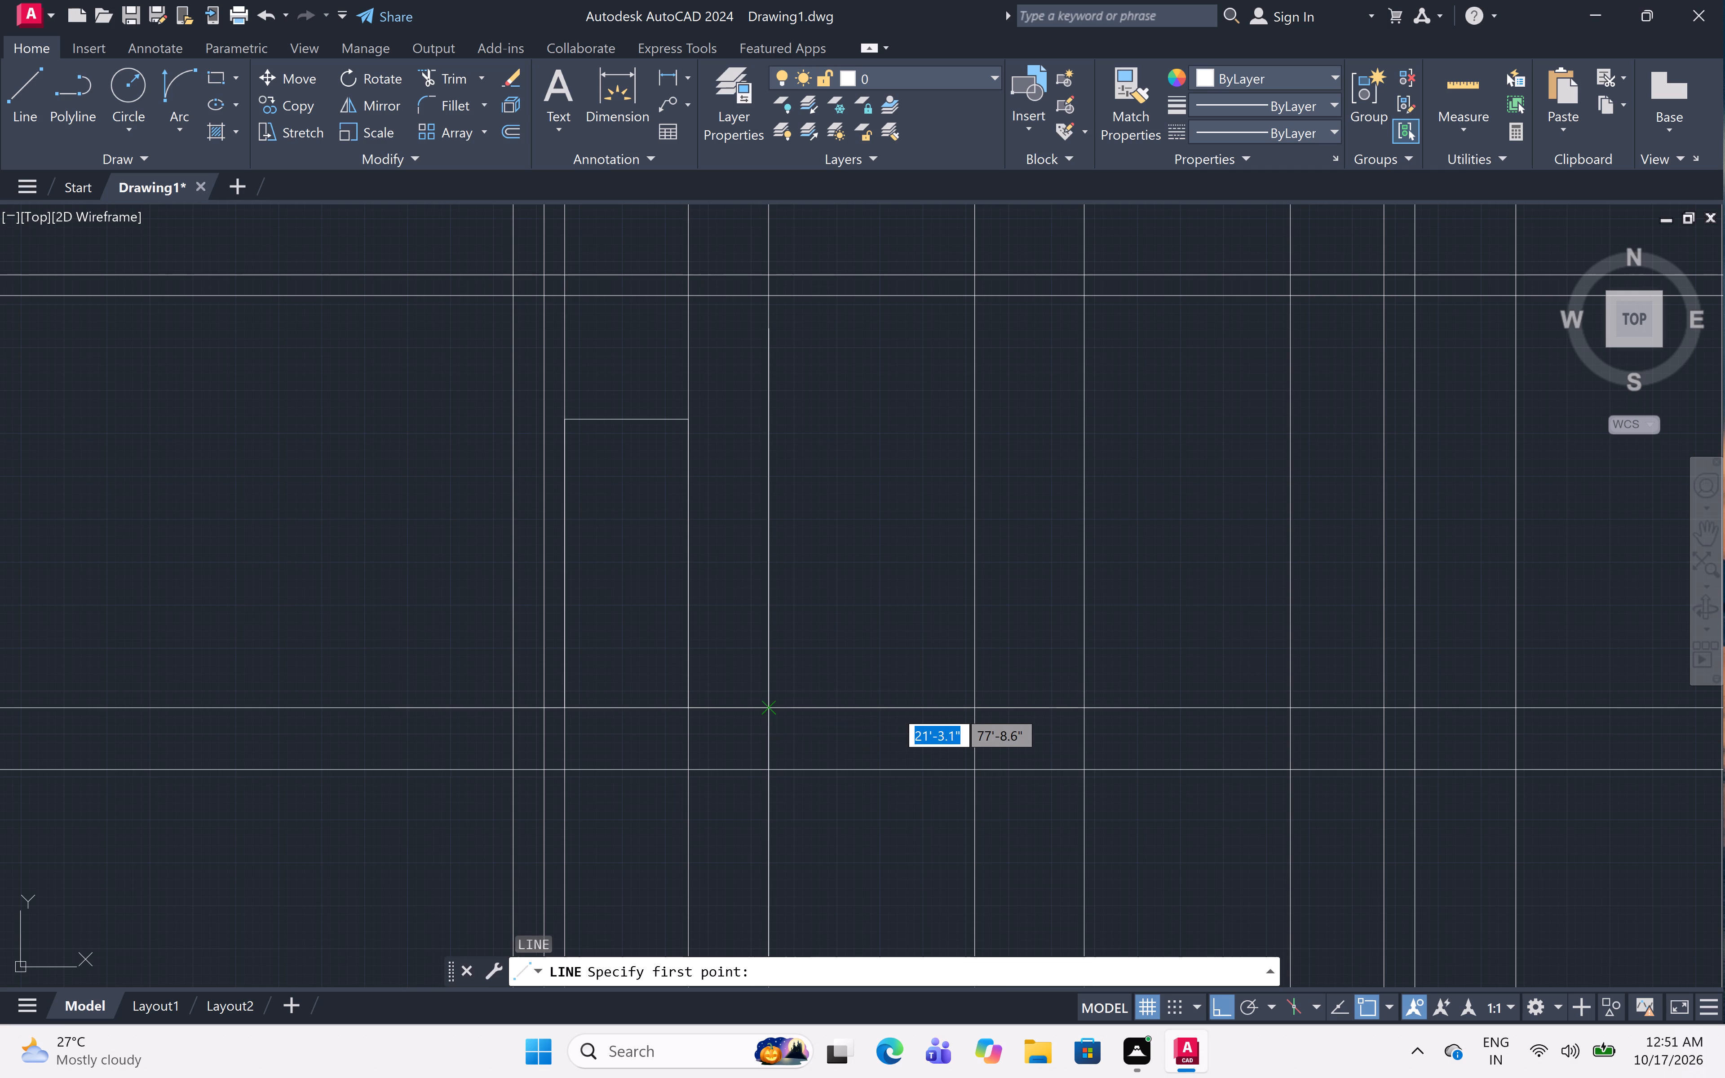
key("3")
key("apostrophe")
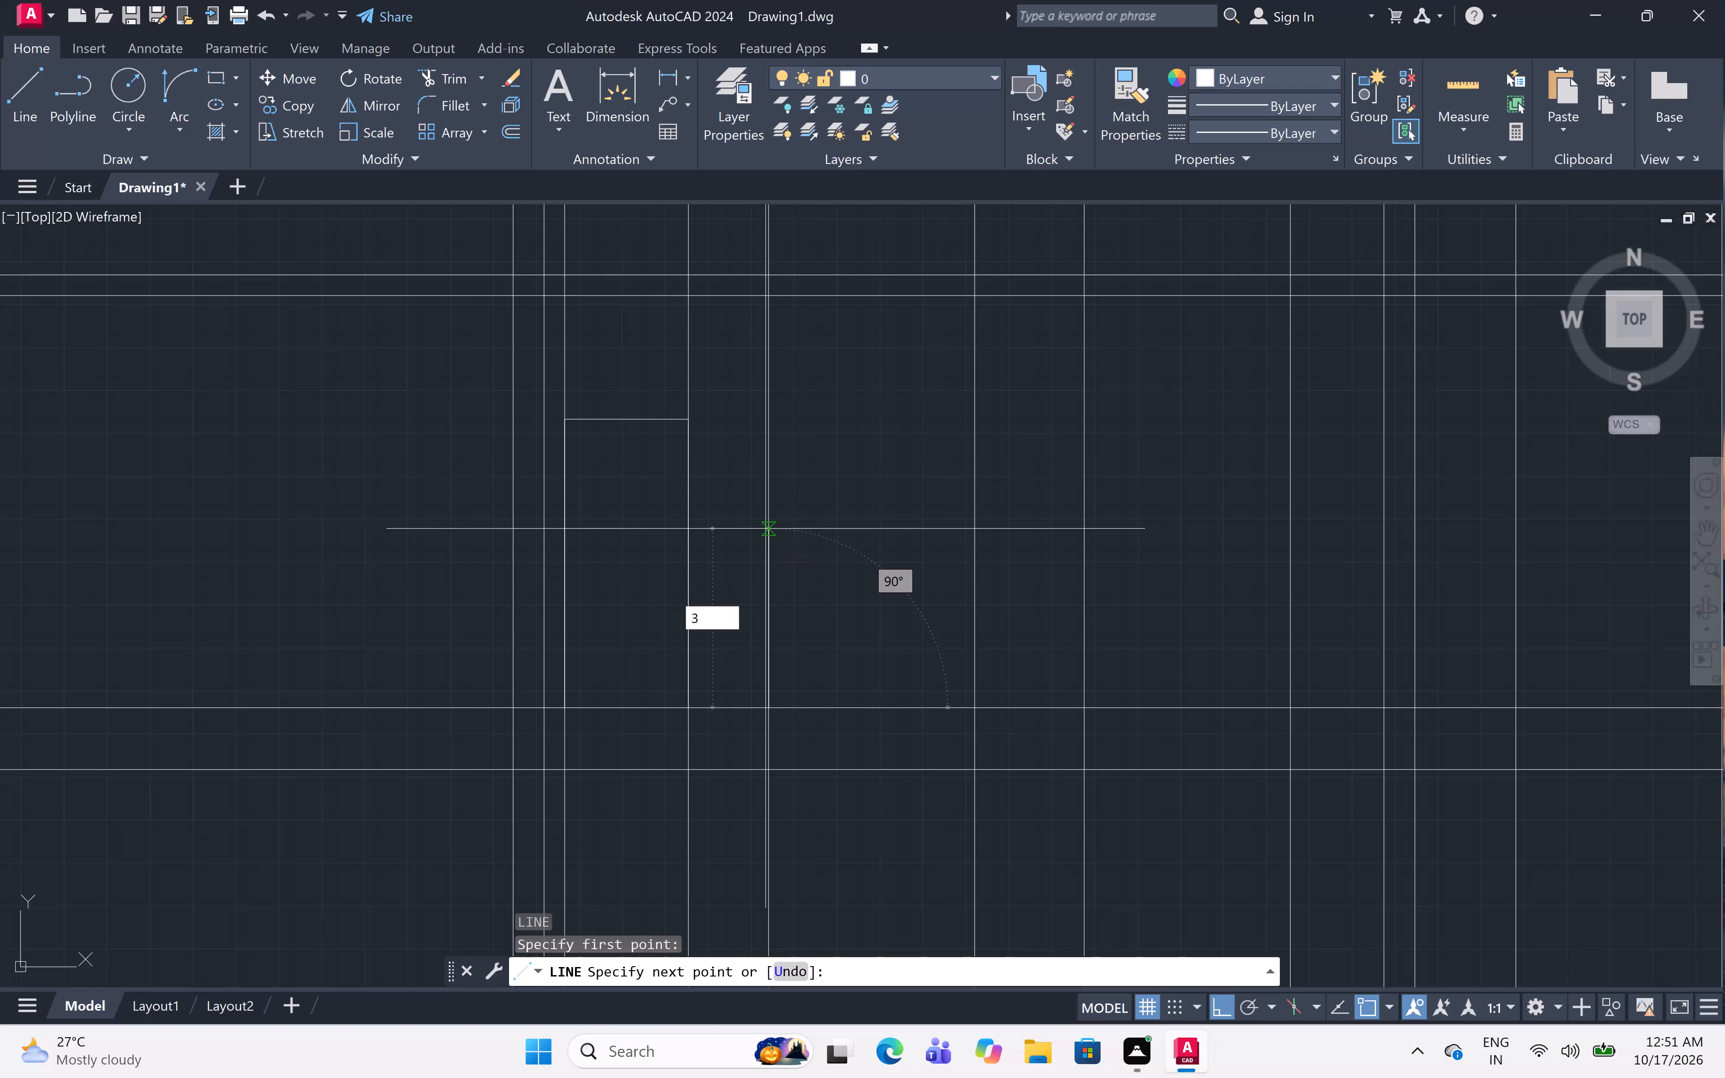
key("space")
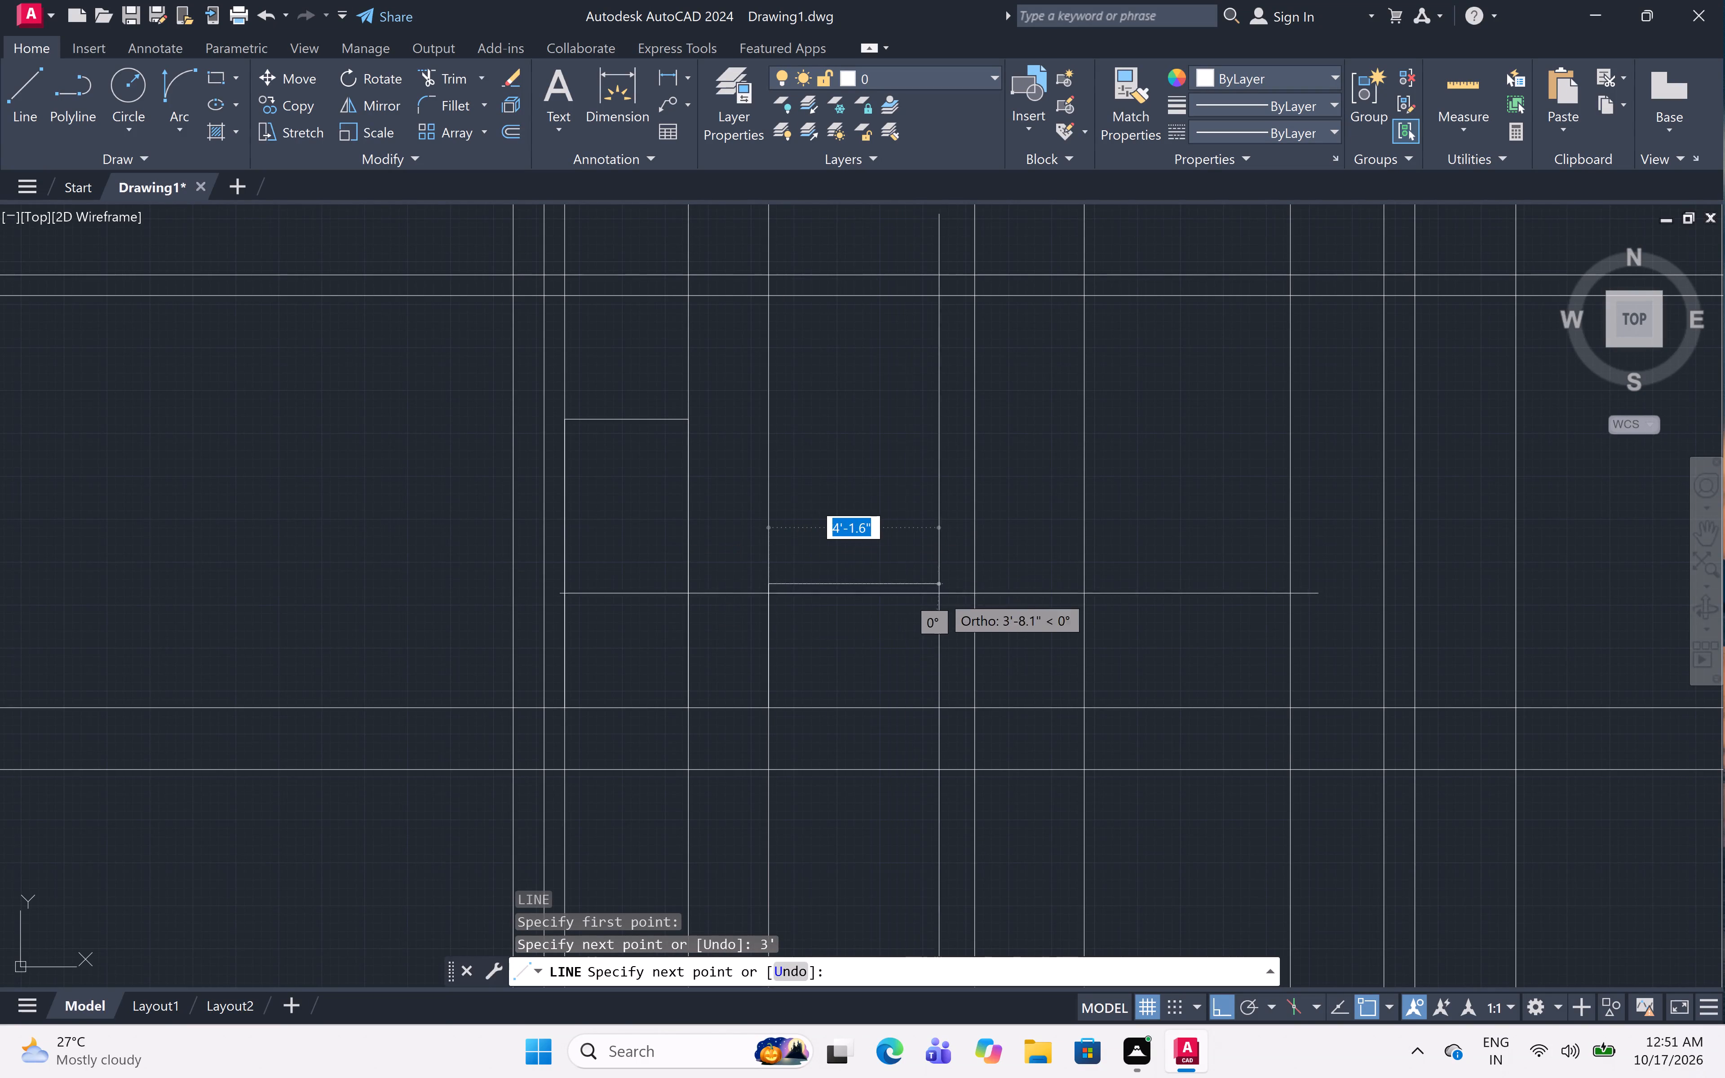
left_click_drag(977, 581, 985, 574)
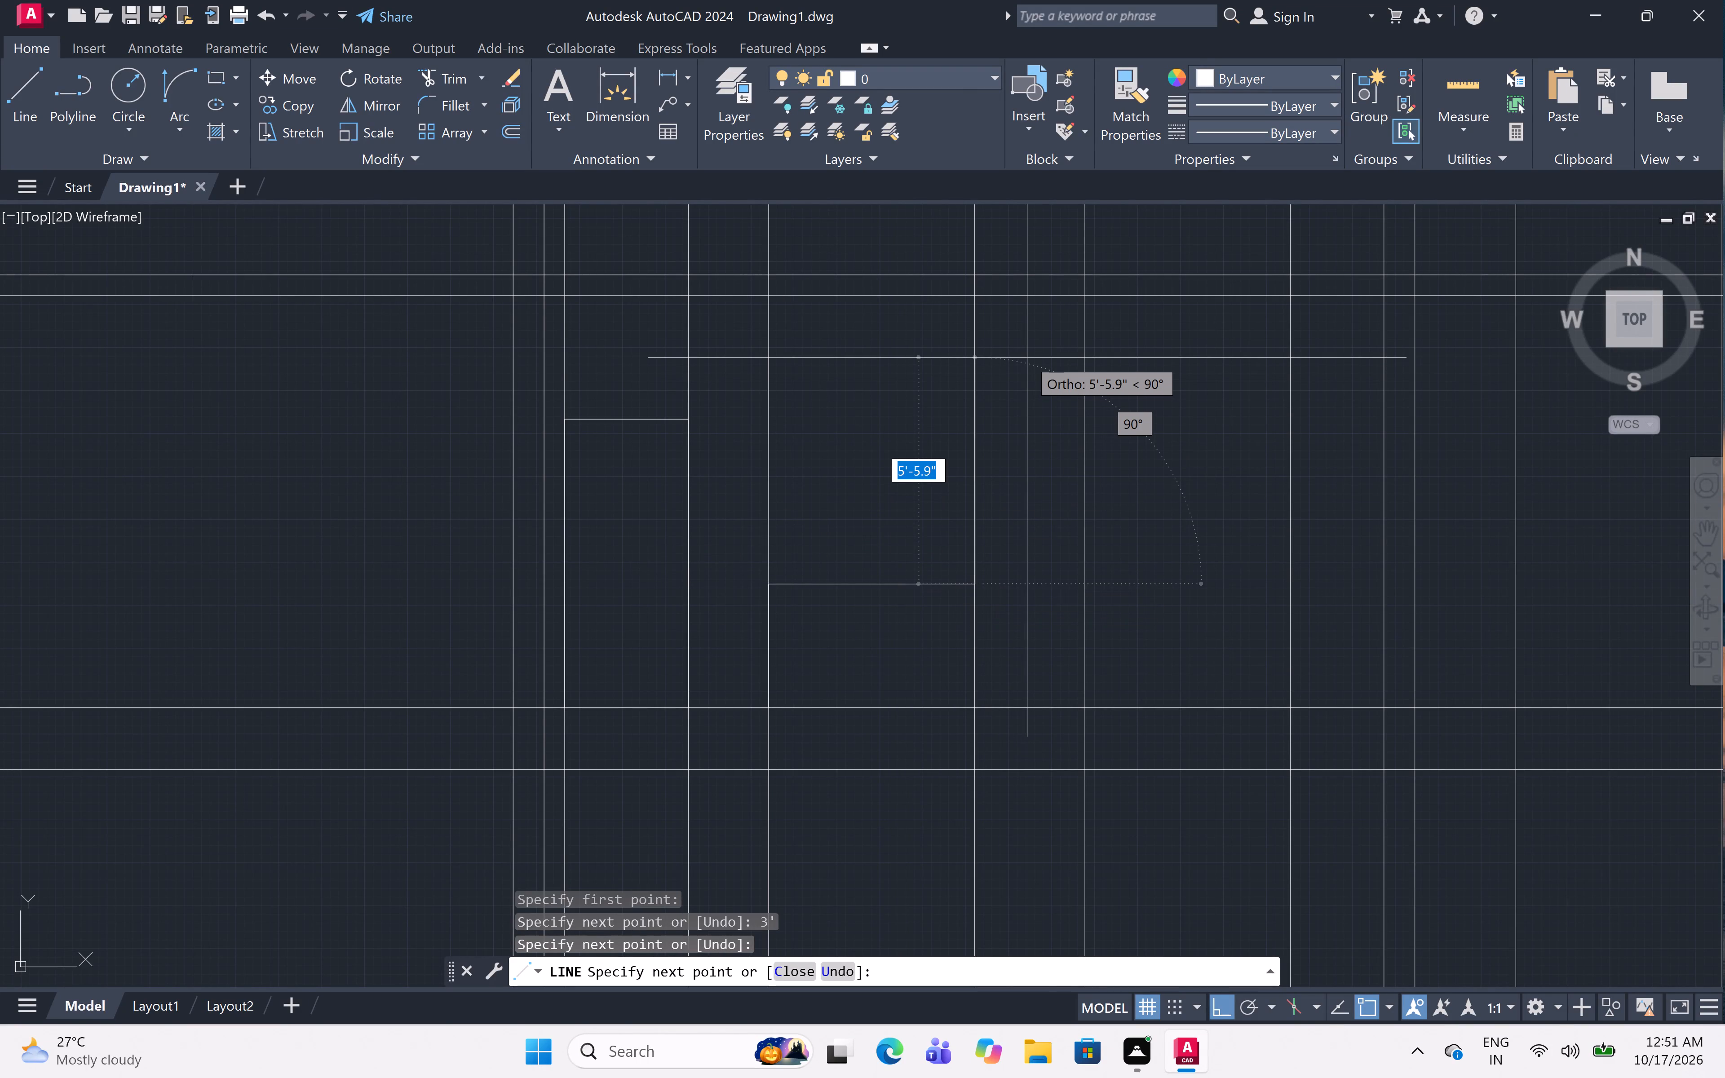
type("4'")
key("space")
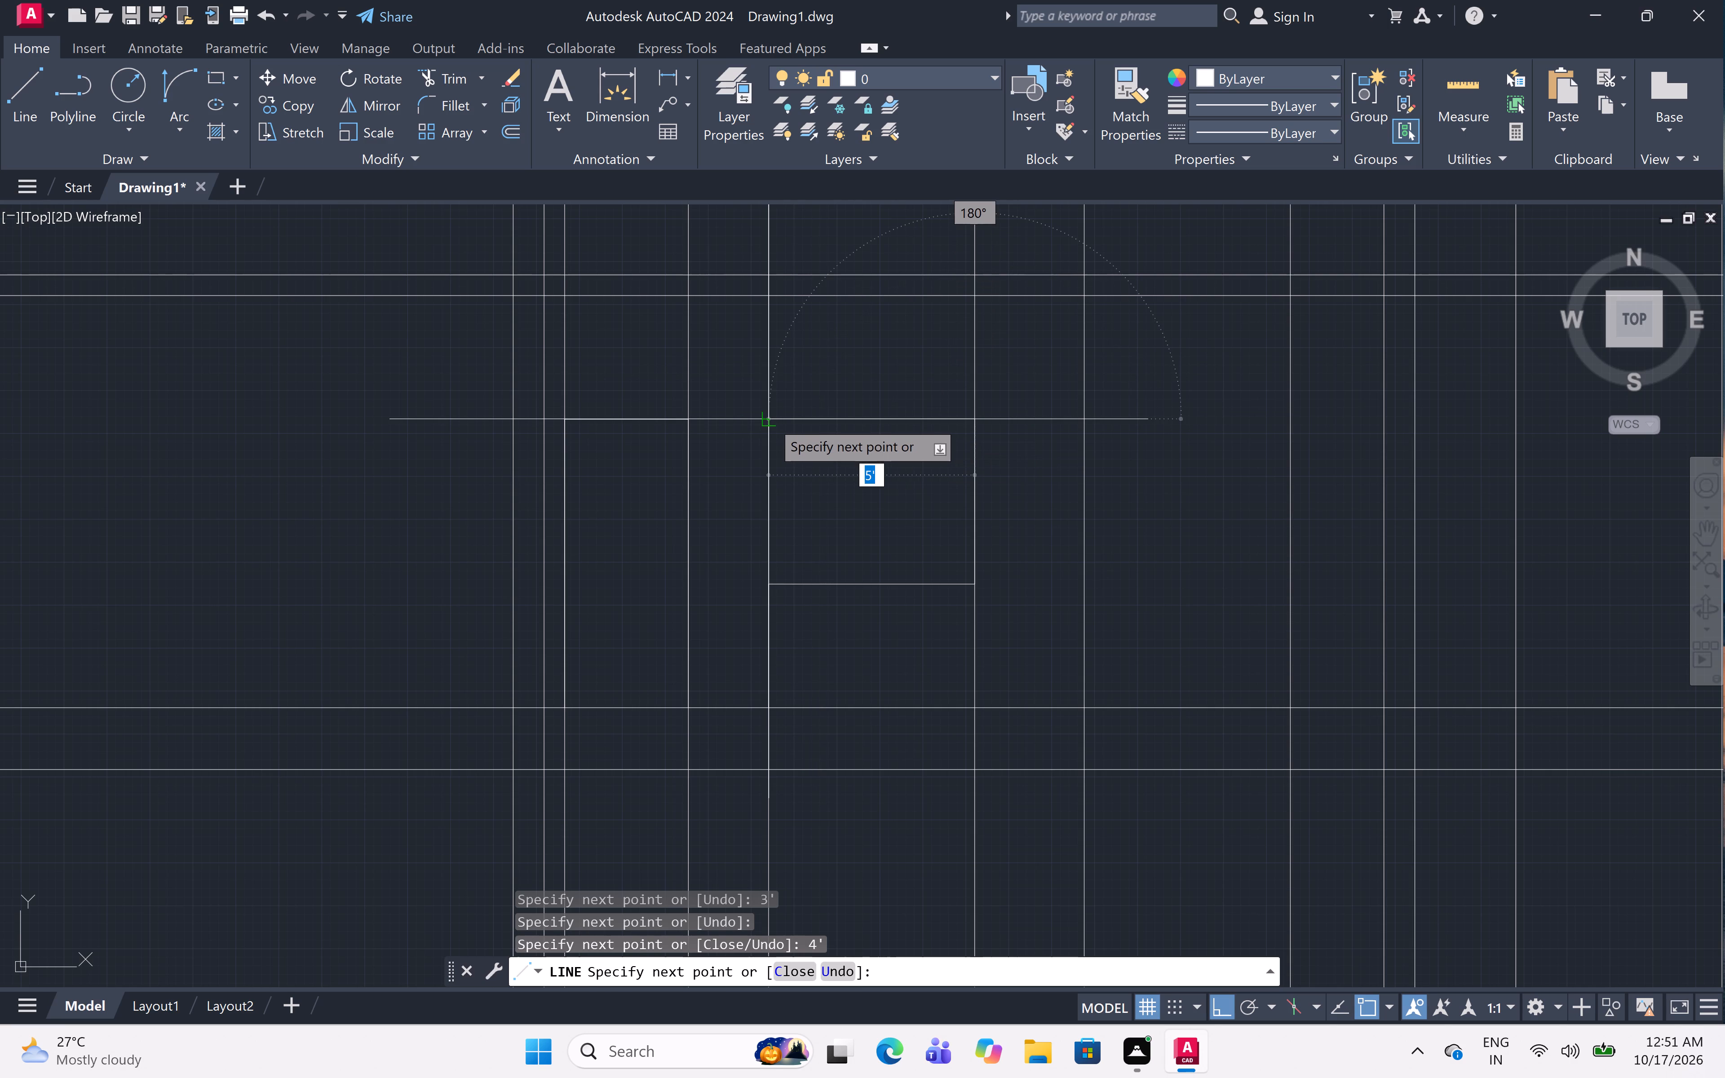
left_click(767, 418)
left_click(773, 584)
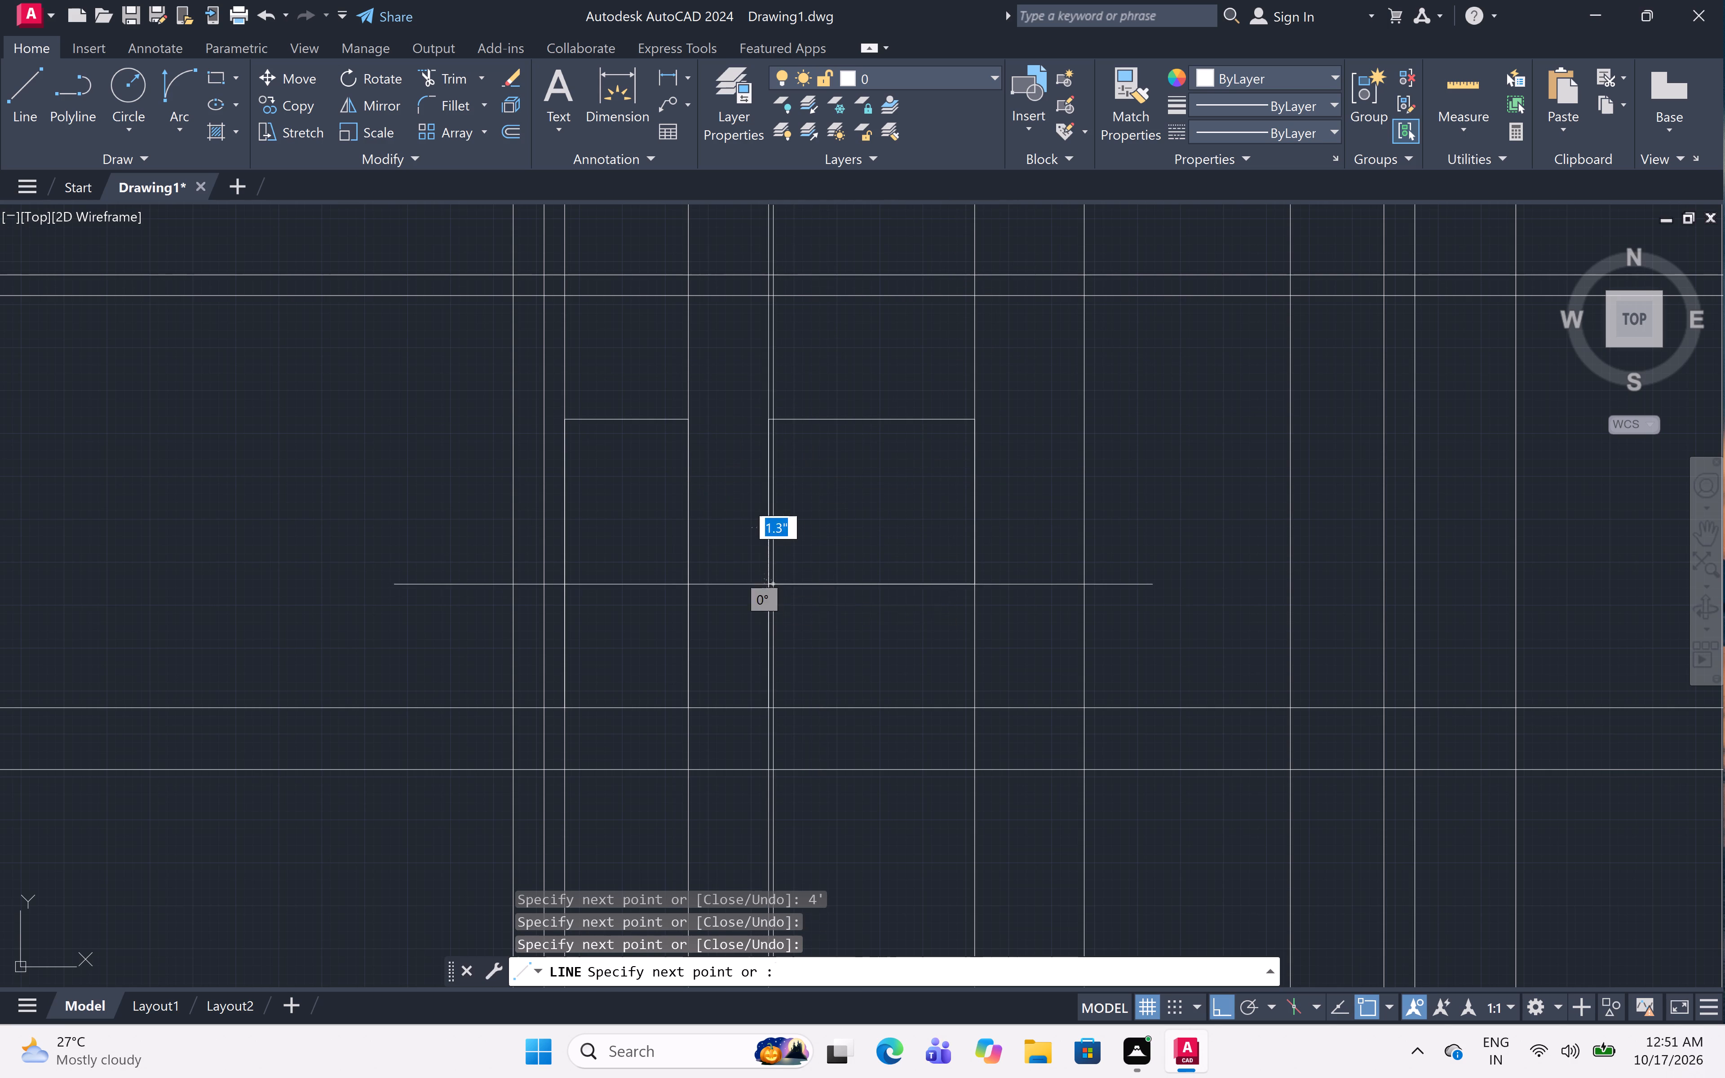
key("Escape")
Draw the middle window outline with Line: sill 3' above the upper plinth line, 4' high, spanning its two projection lines.
scroll(823, 545, "down", 3)
scroll(875, 548, "up", 3)
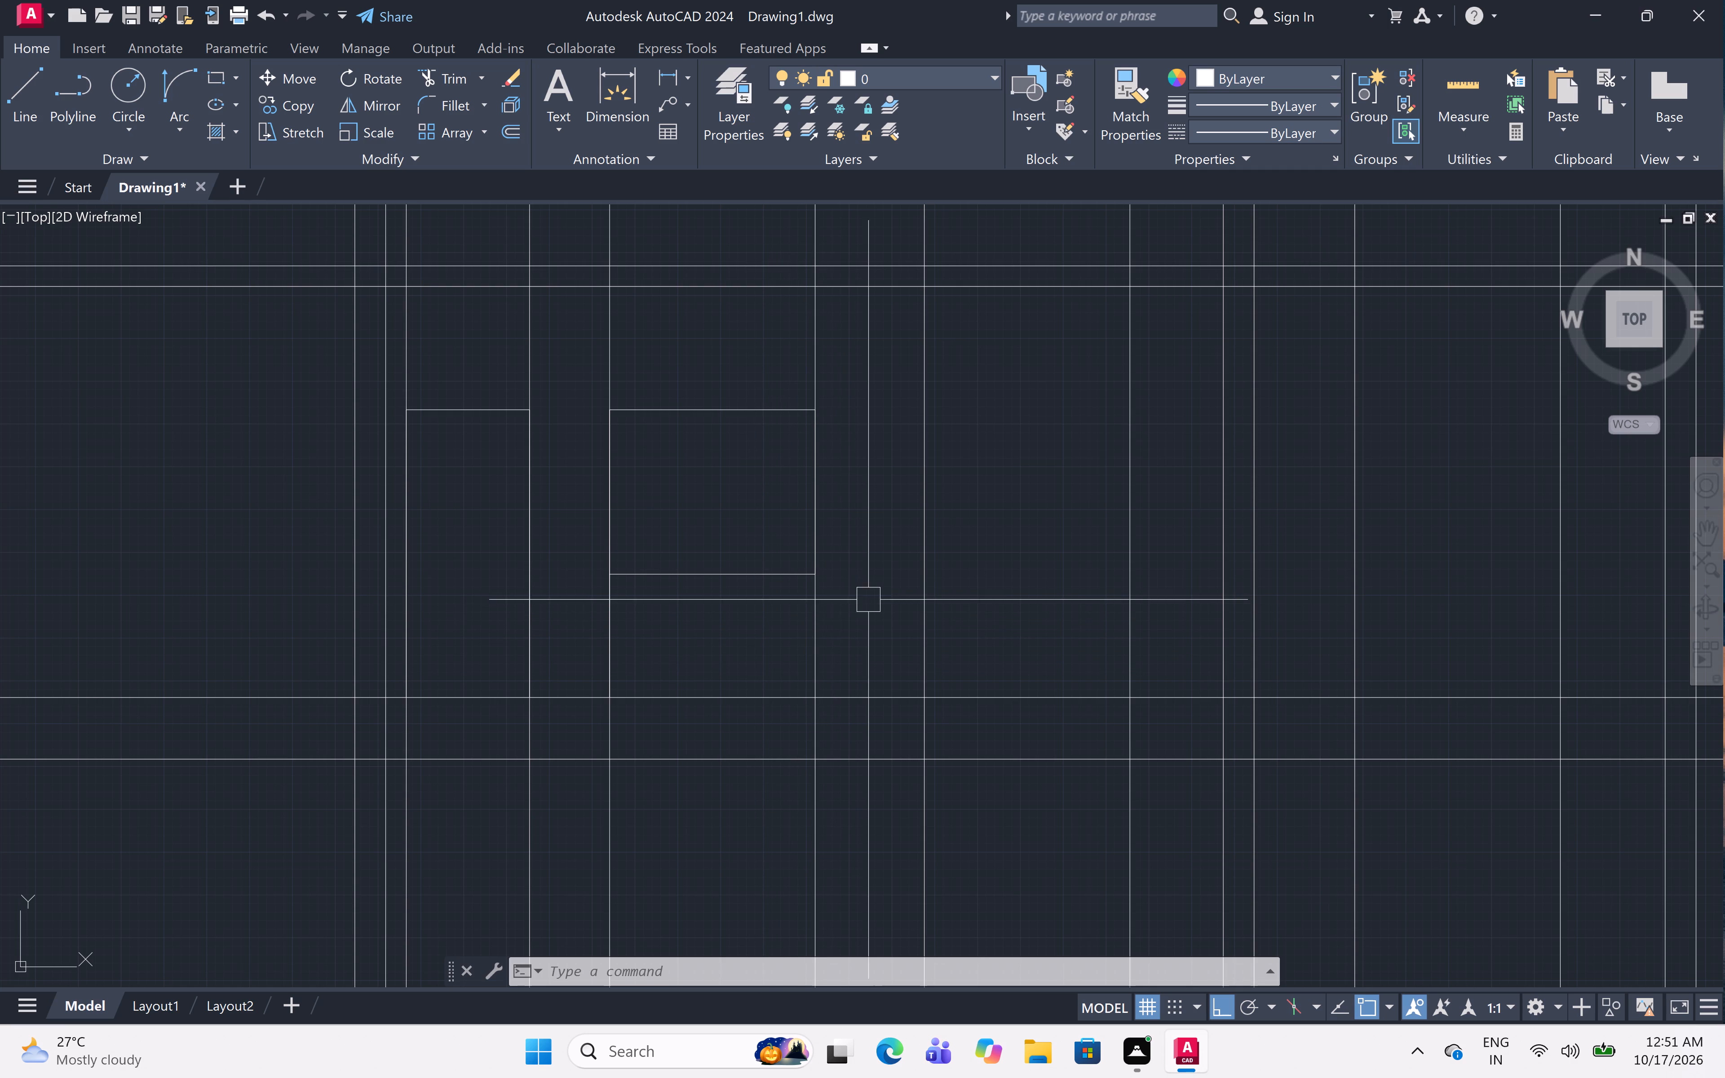
type("L")
key("space")
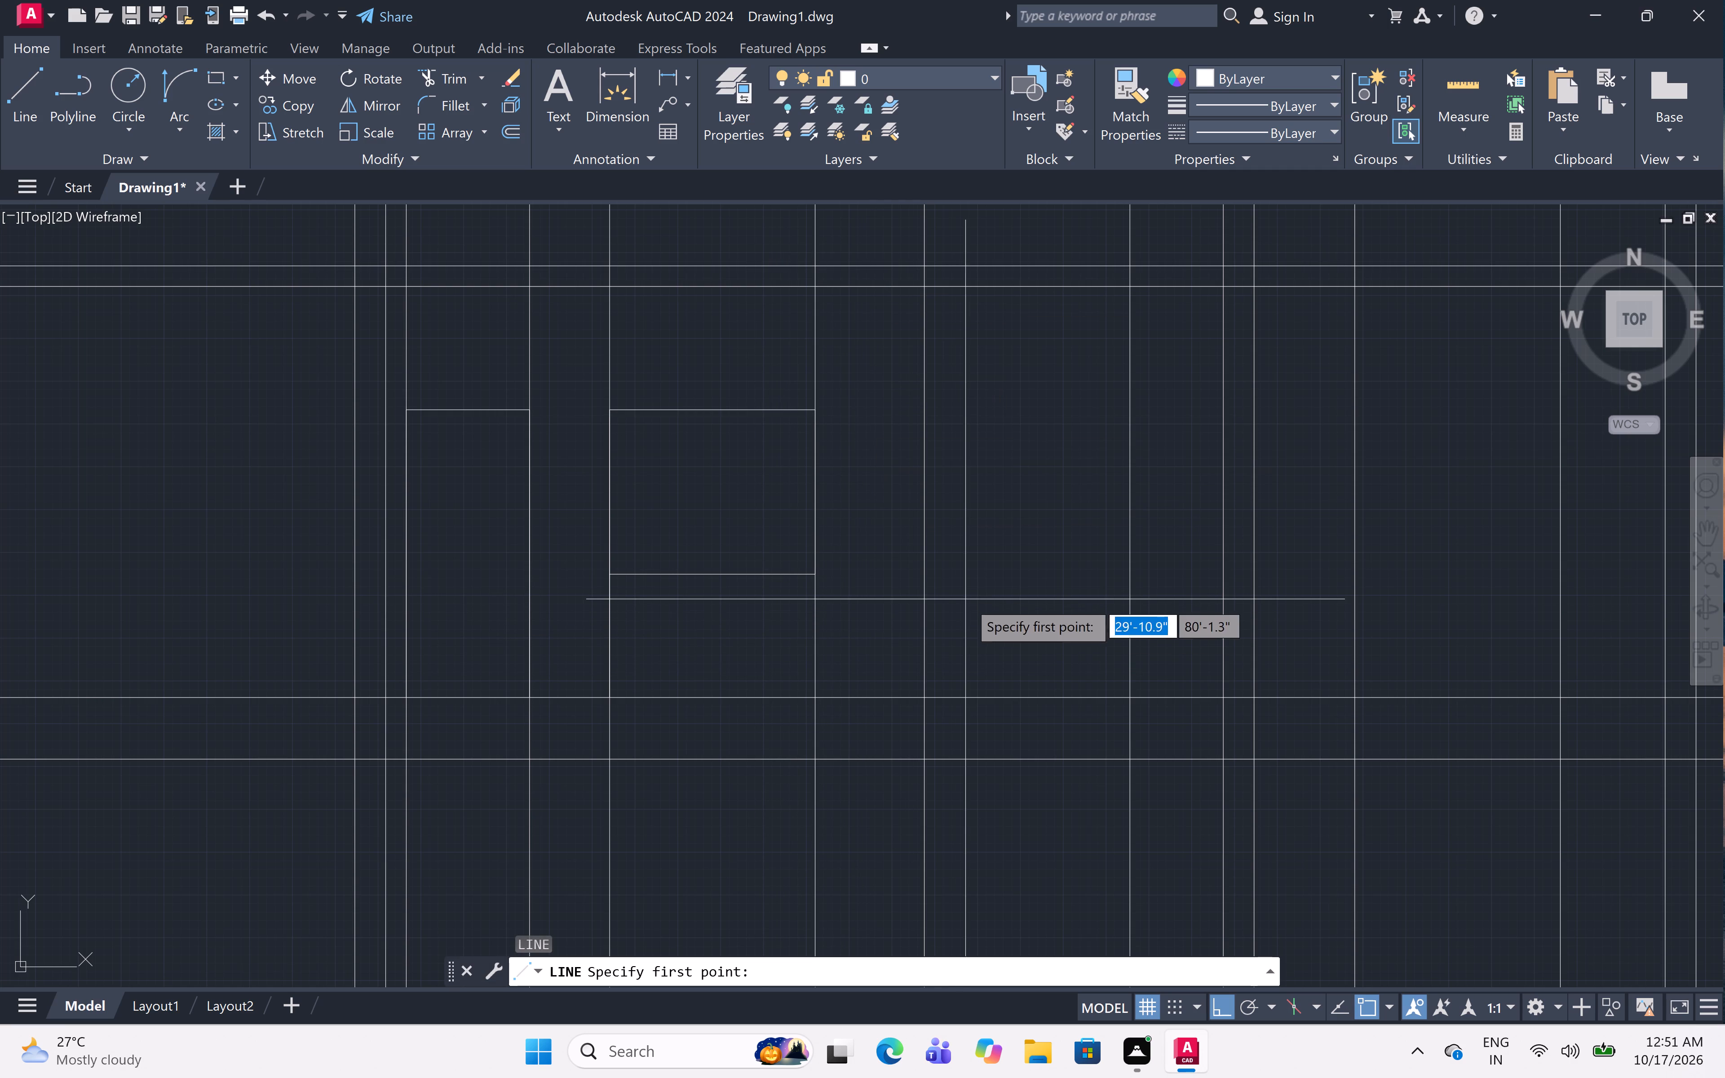
left_click(933, 700)
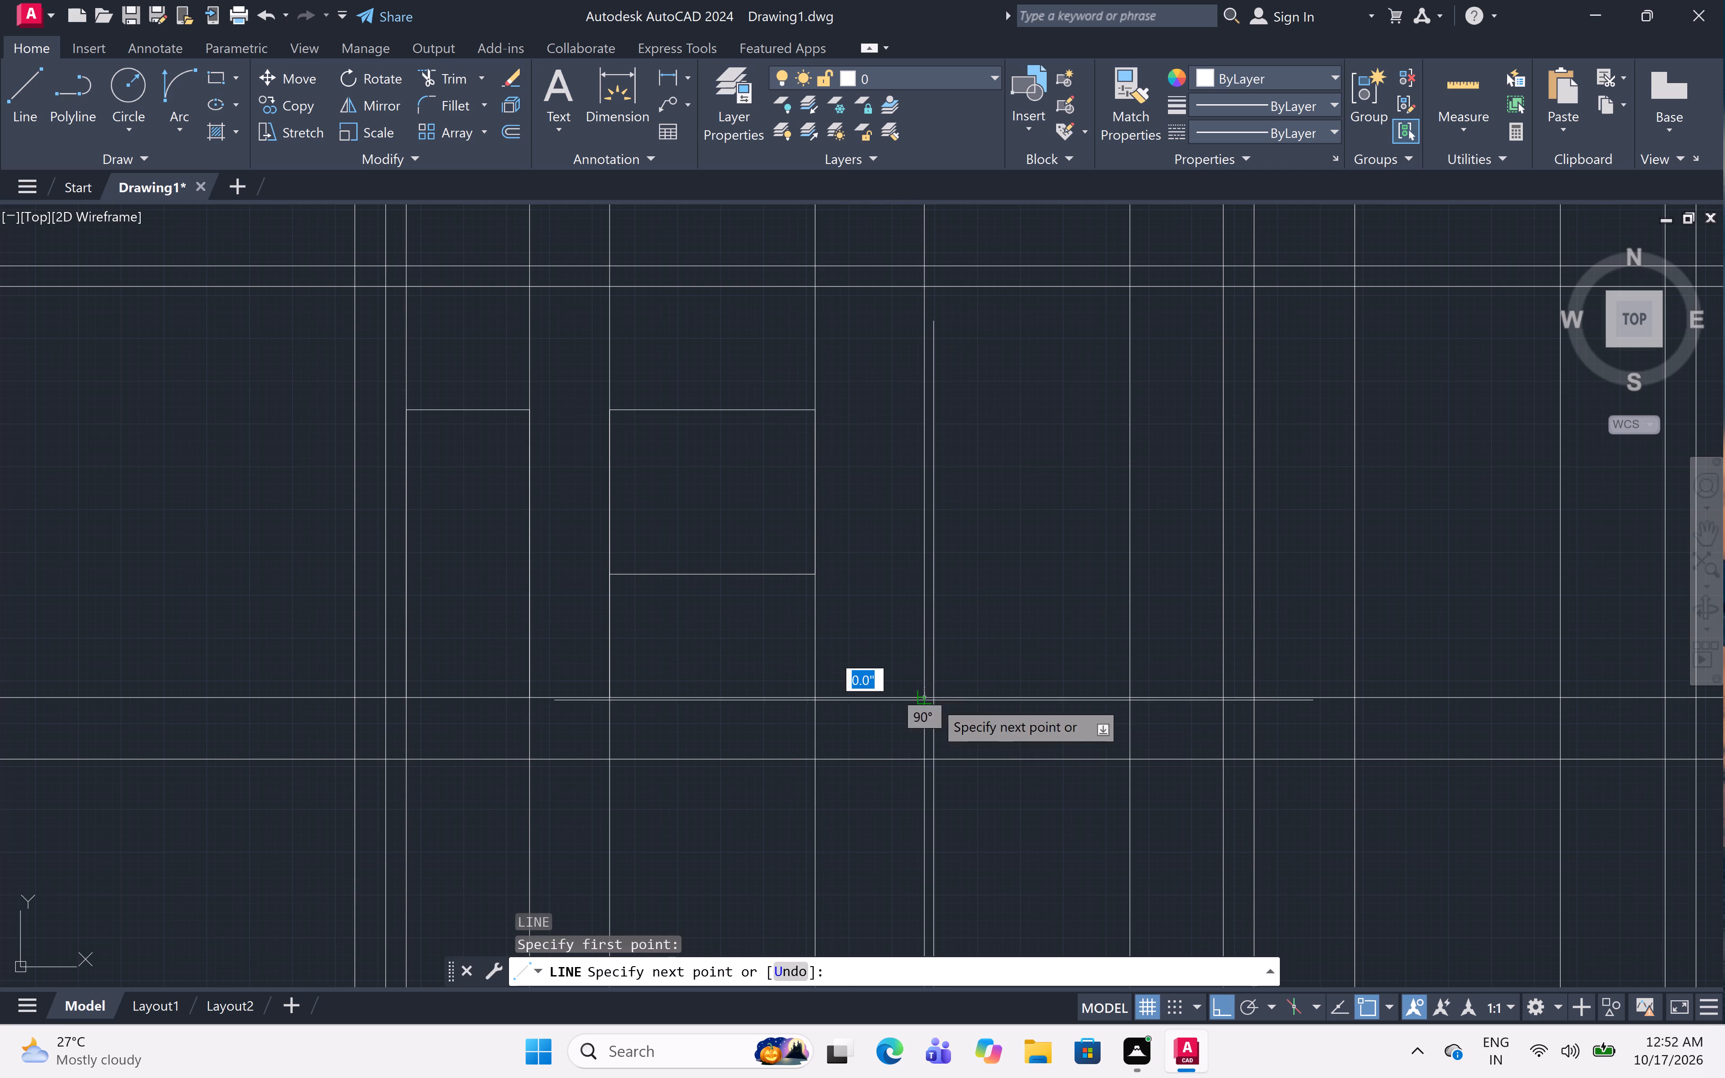
type("3'")
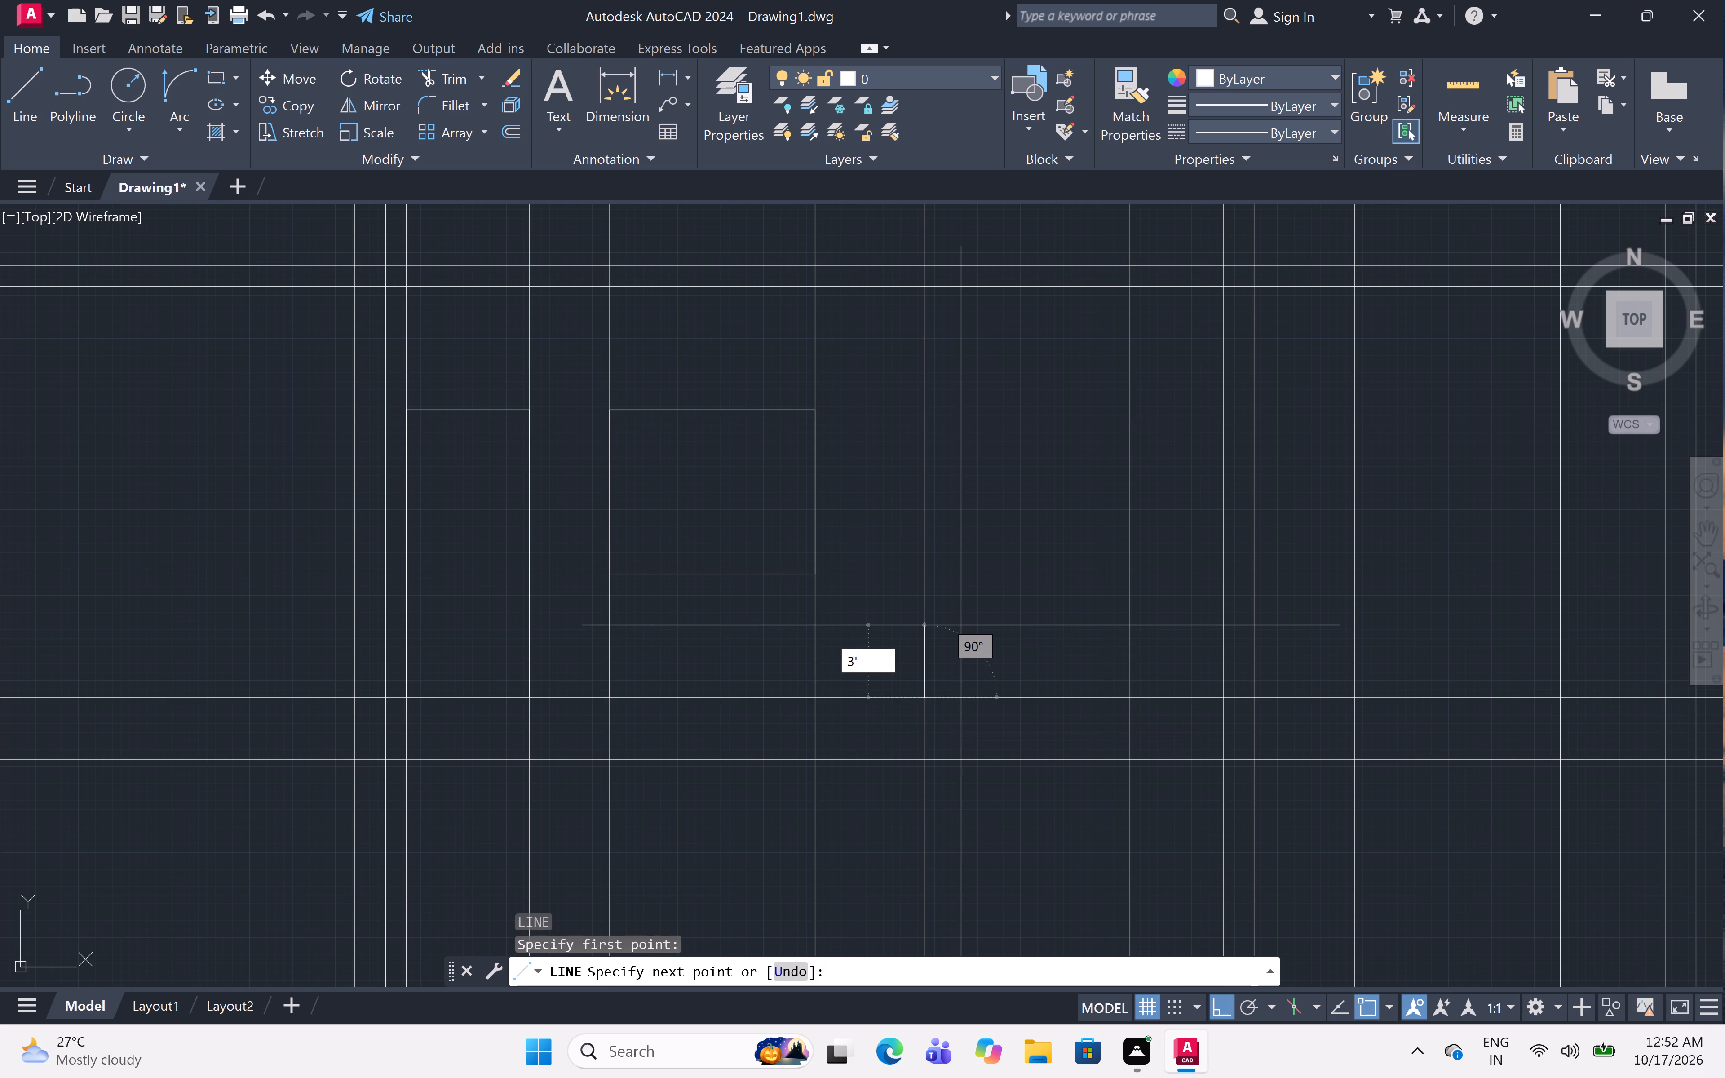
key("space")
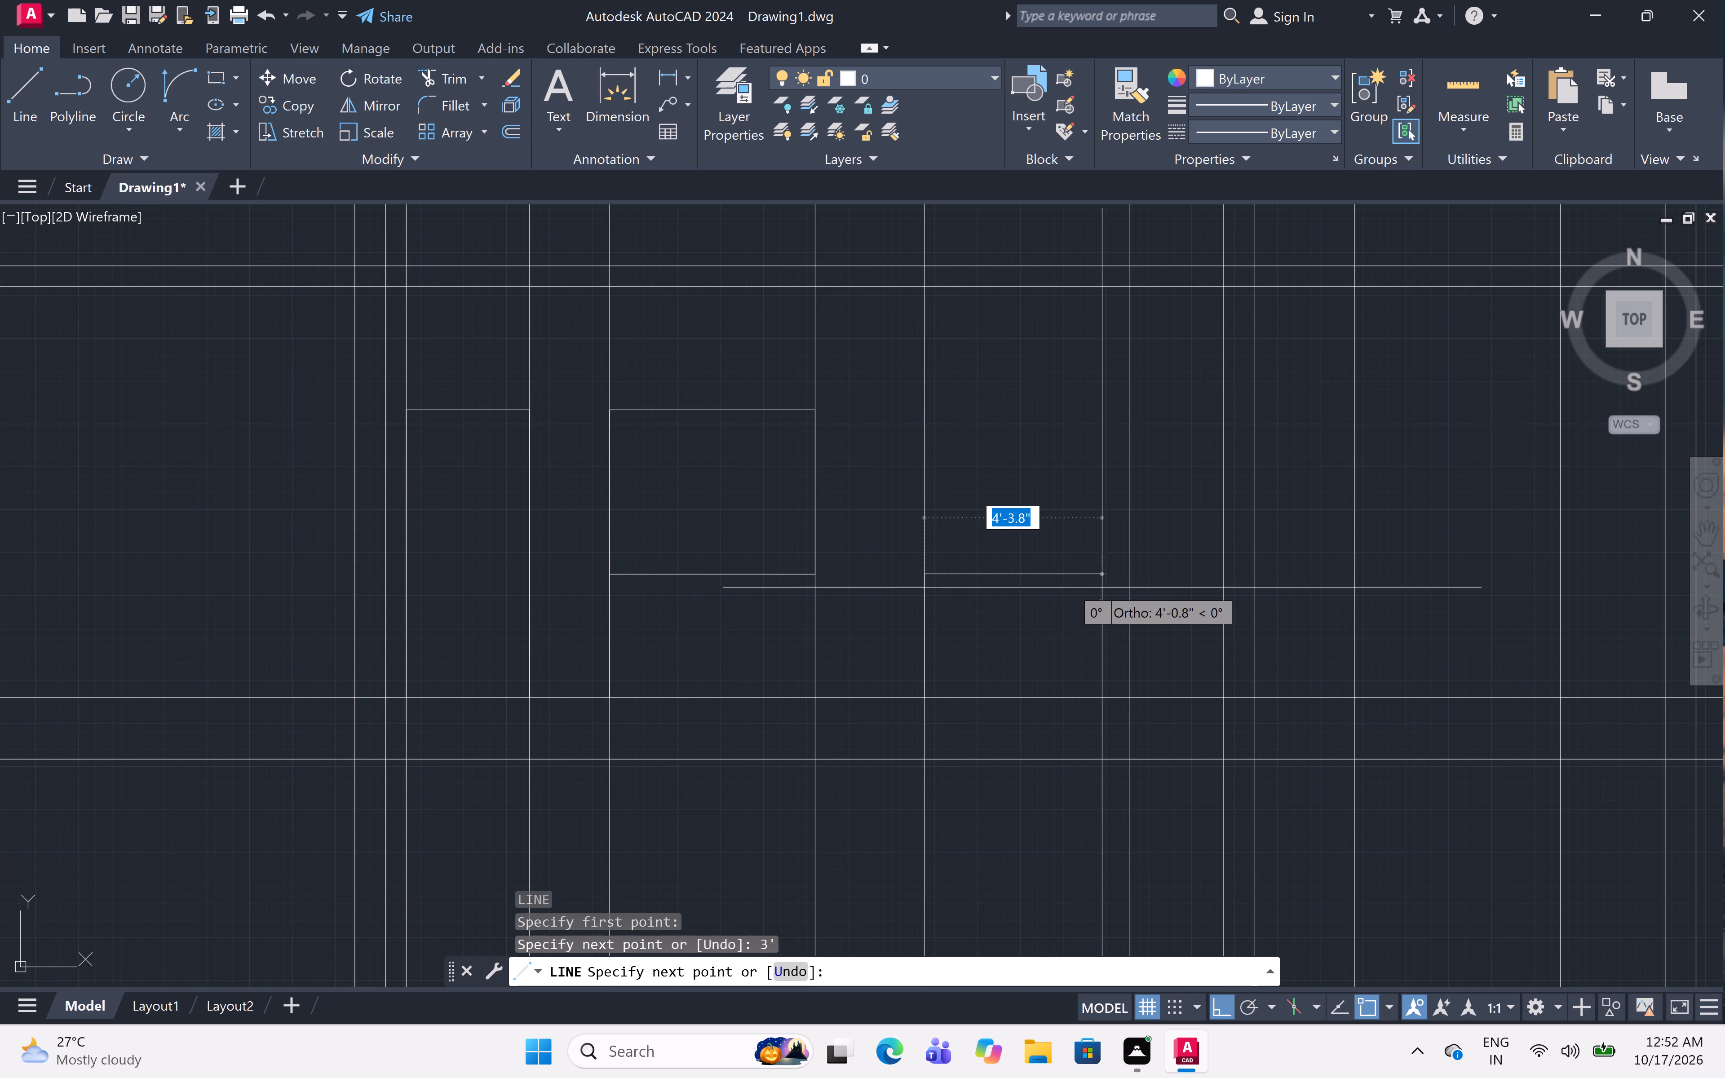
left_click(1130, 573)
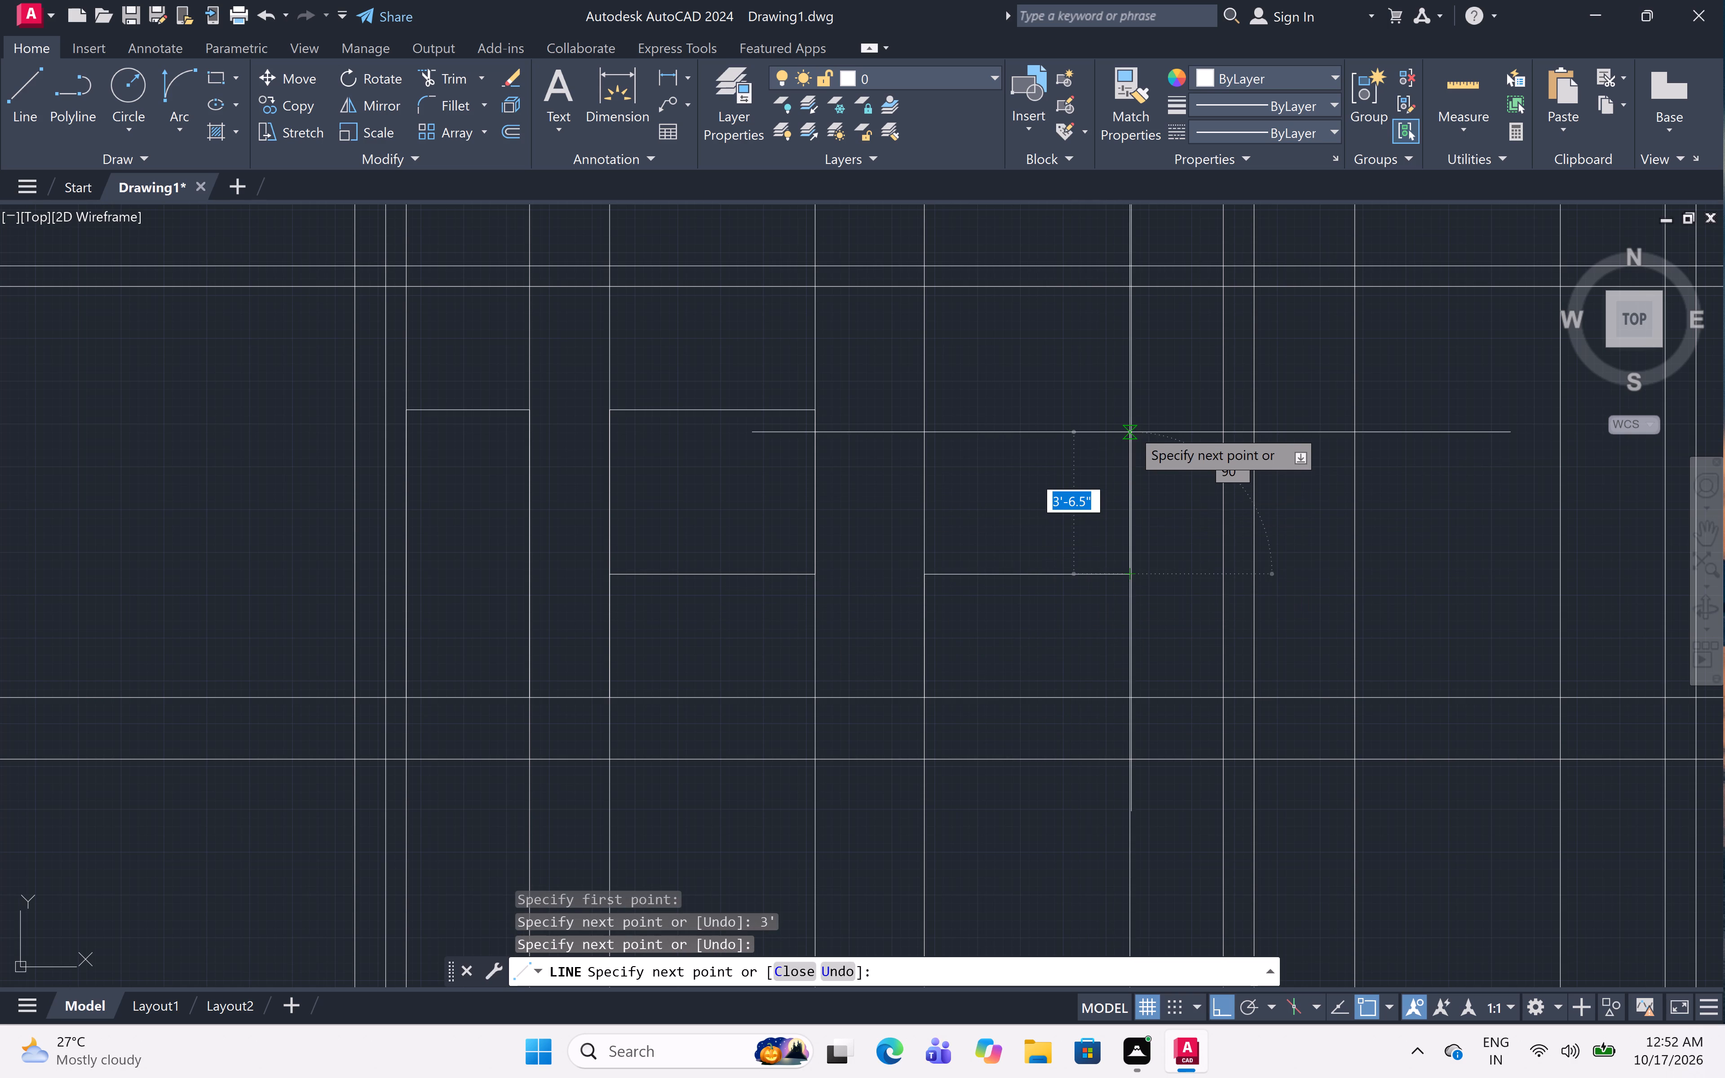
type("4'")
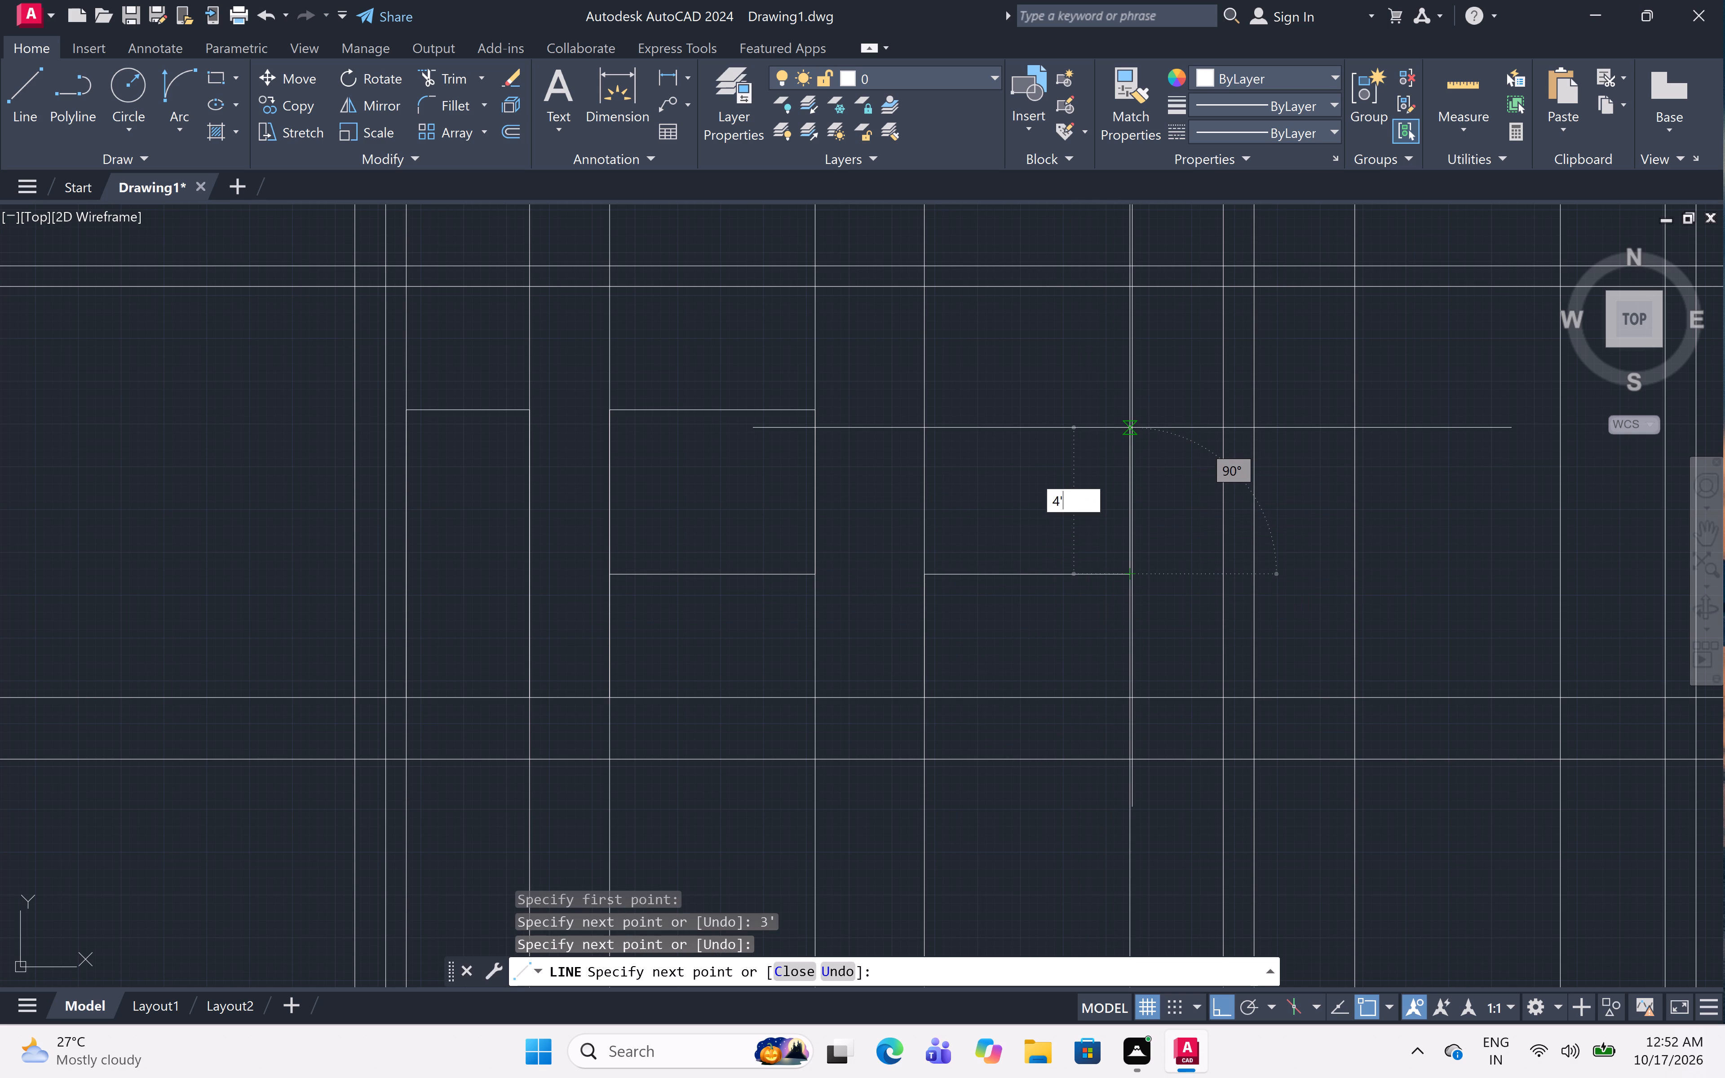
key("space")
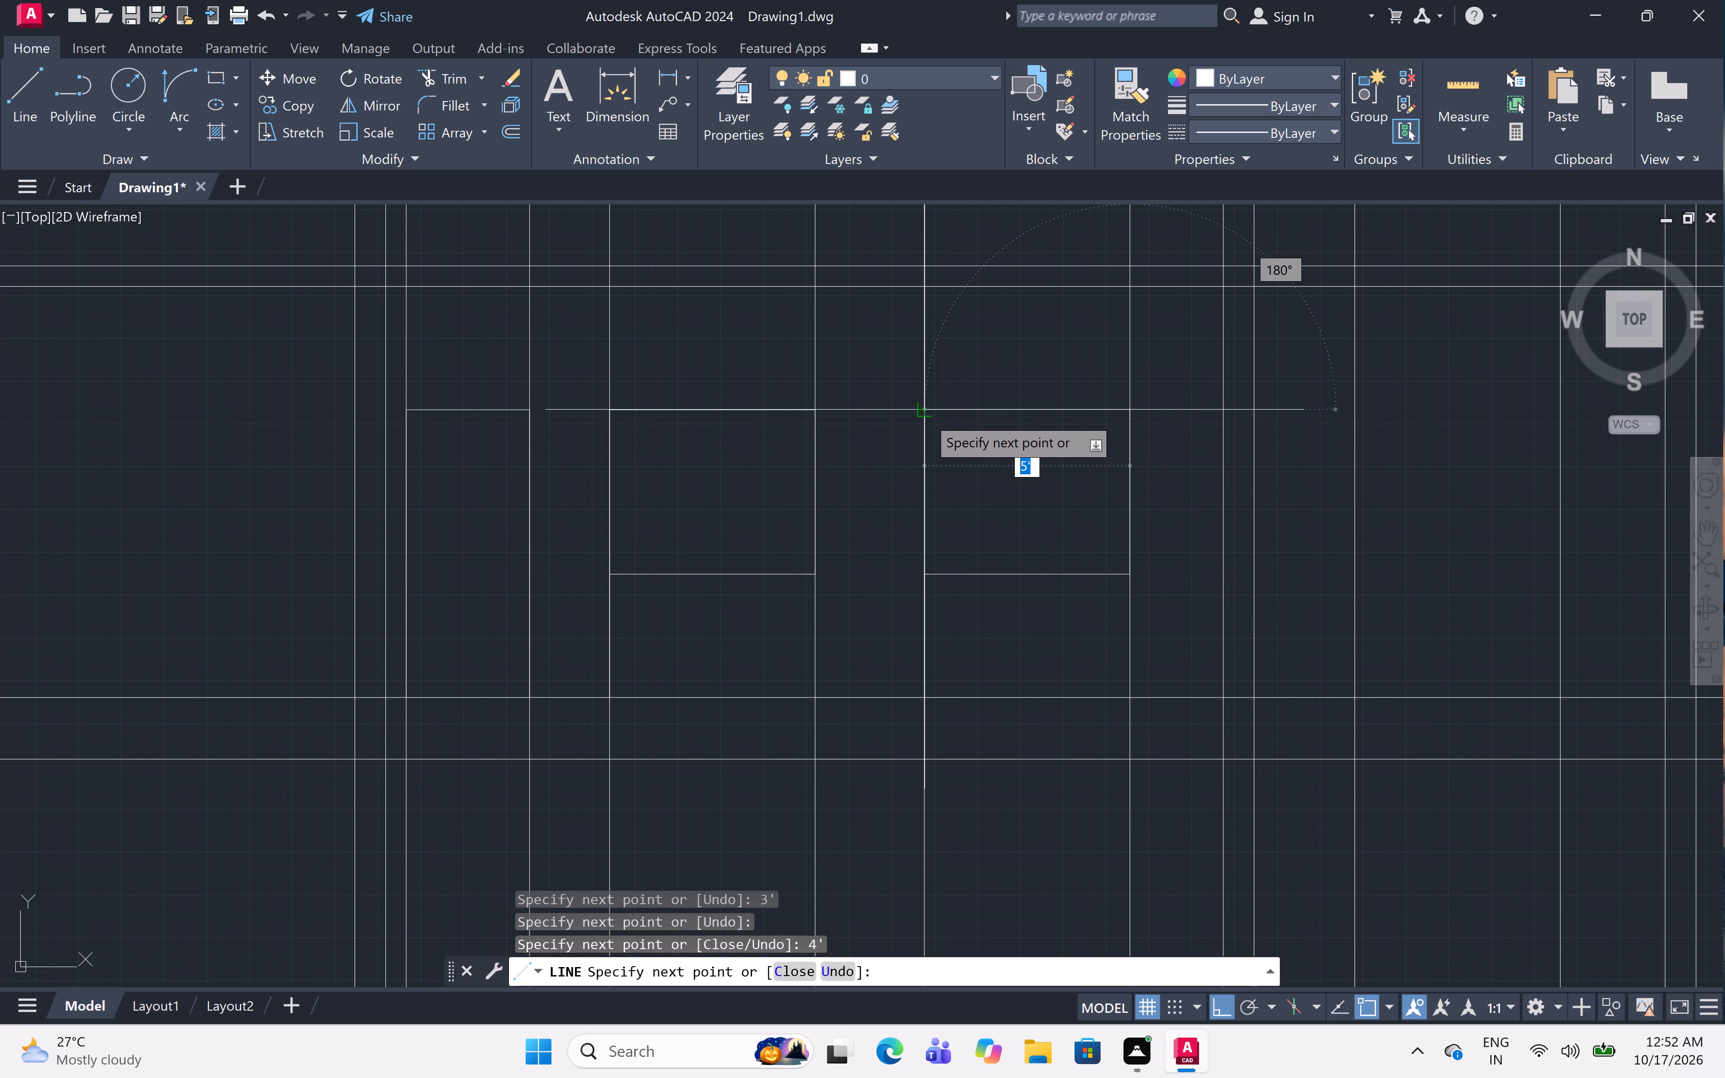
left_click(926, 416)
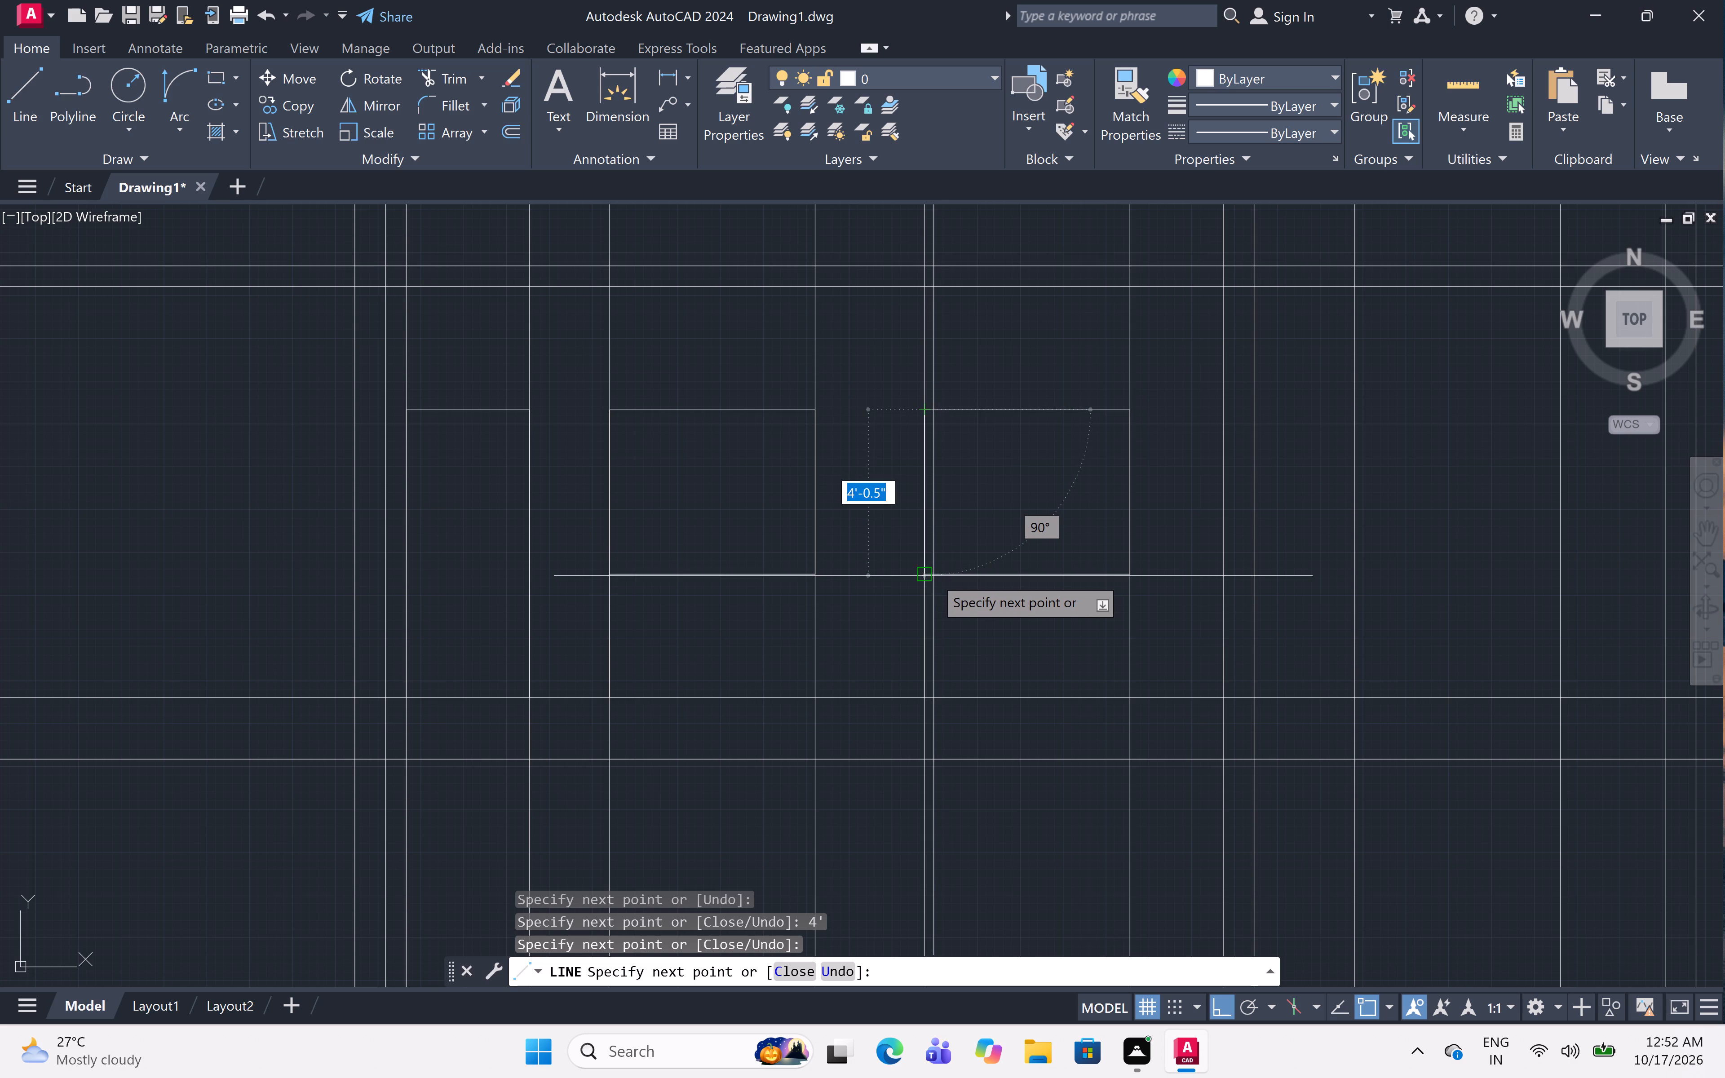
left_click(934, 579)
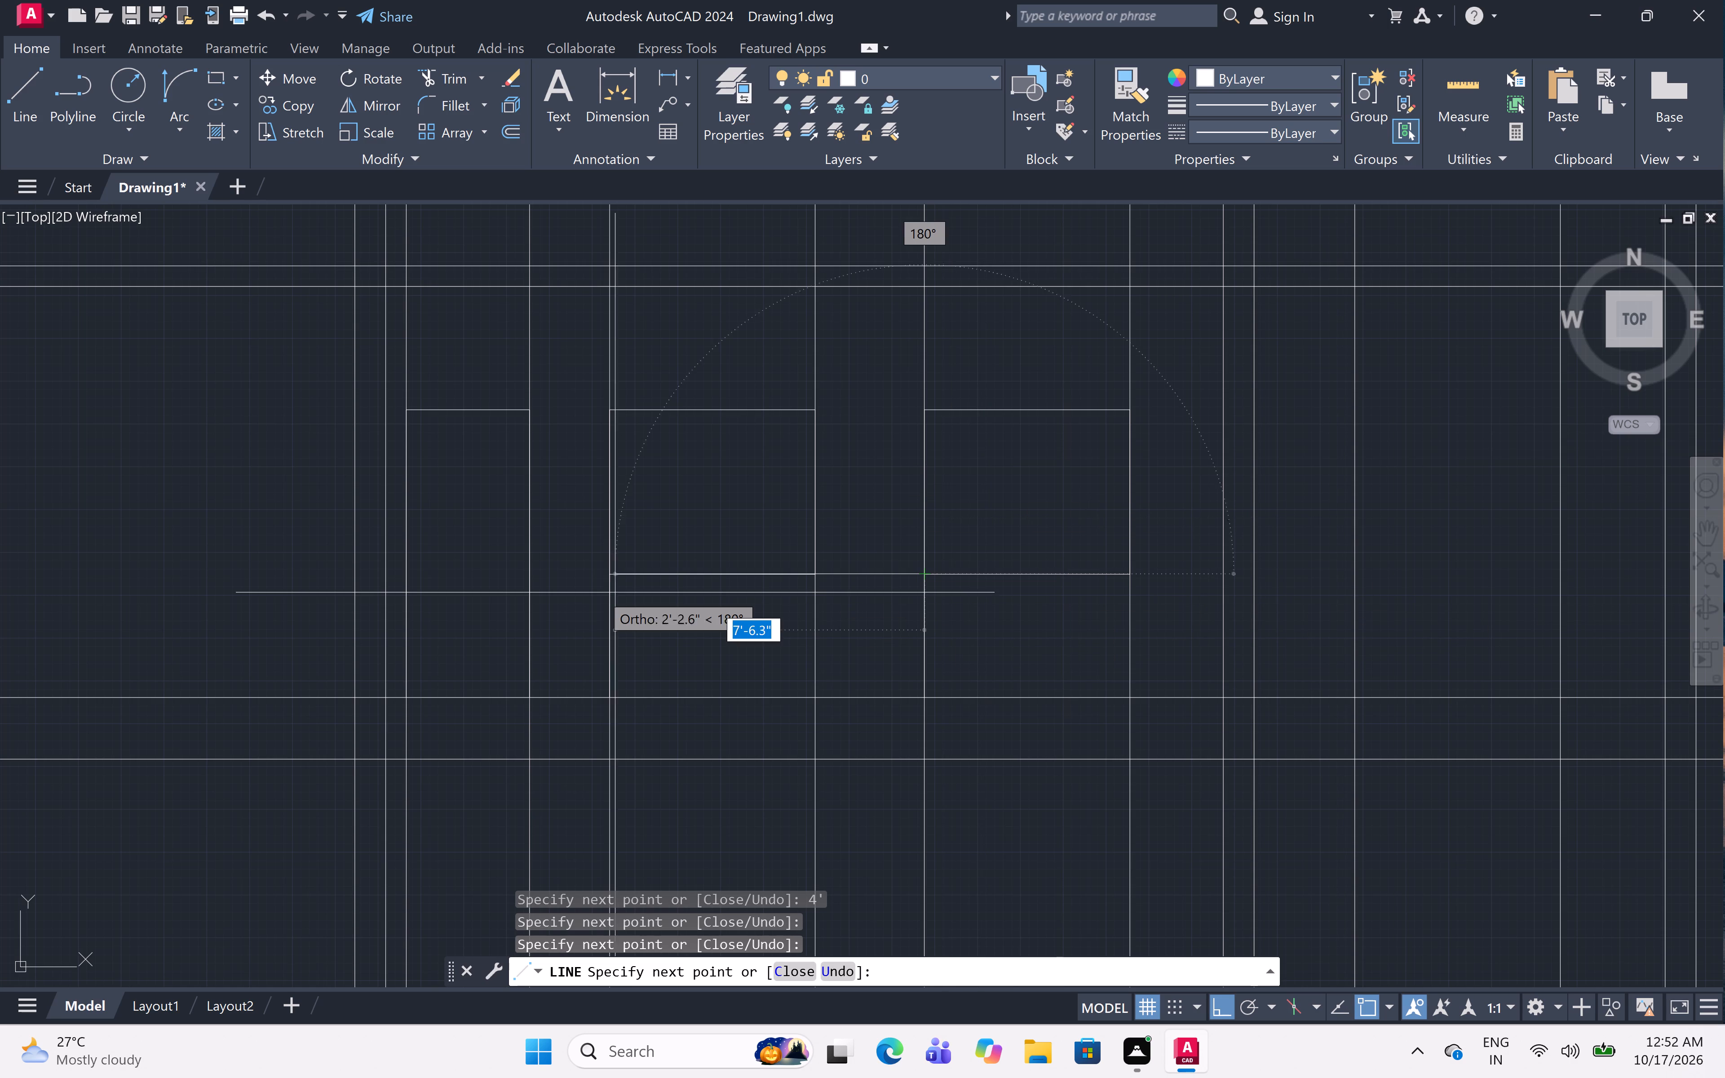
key("Escape")
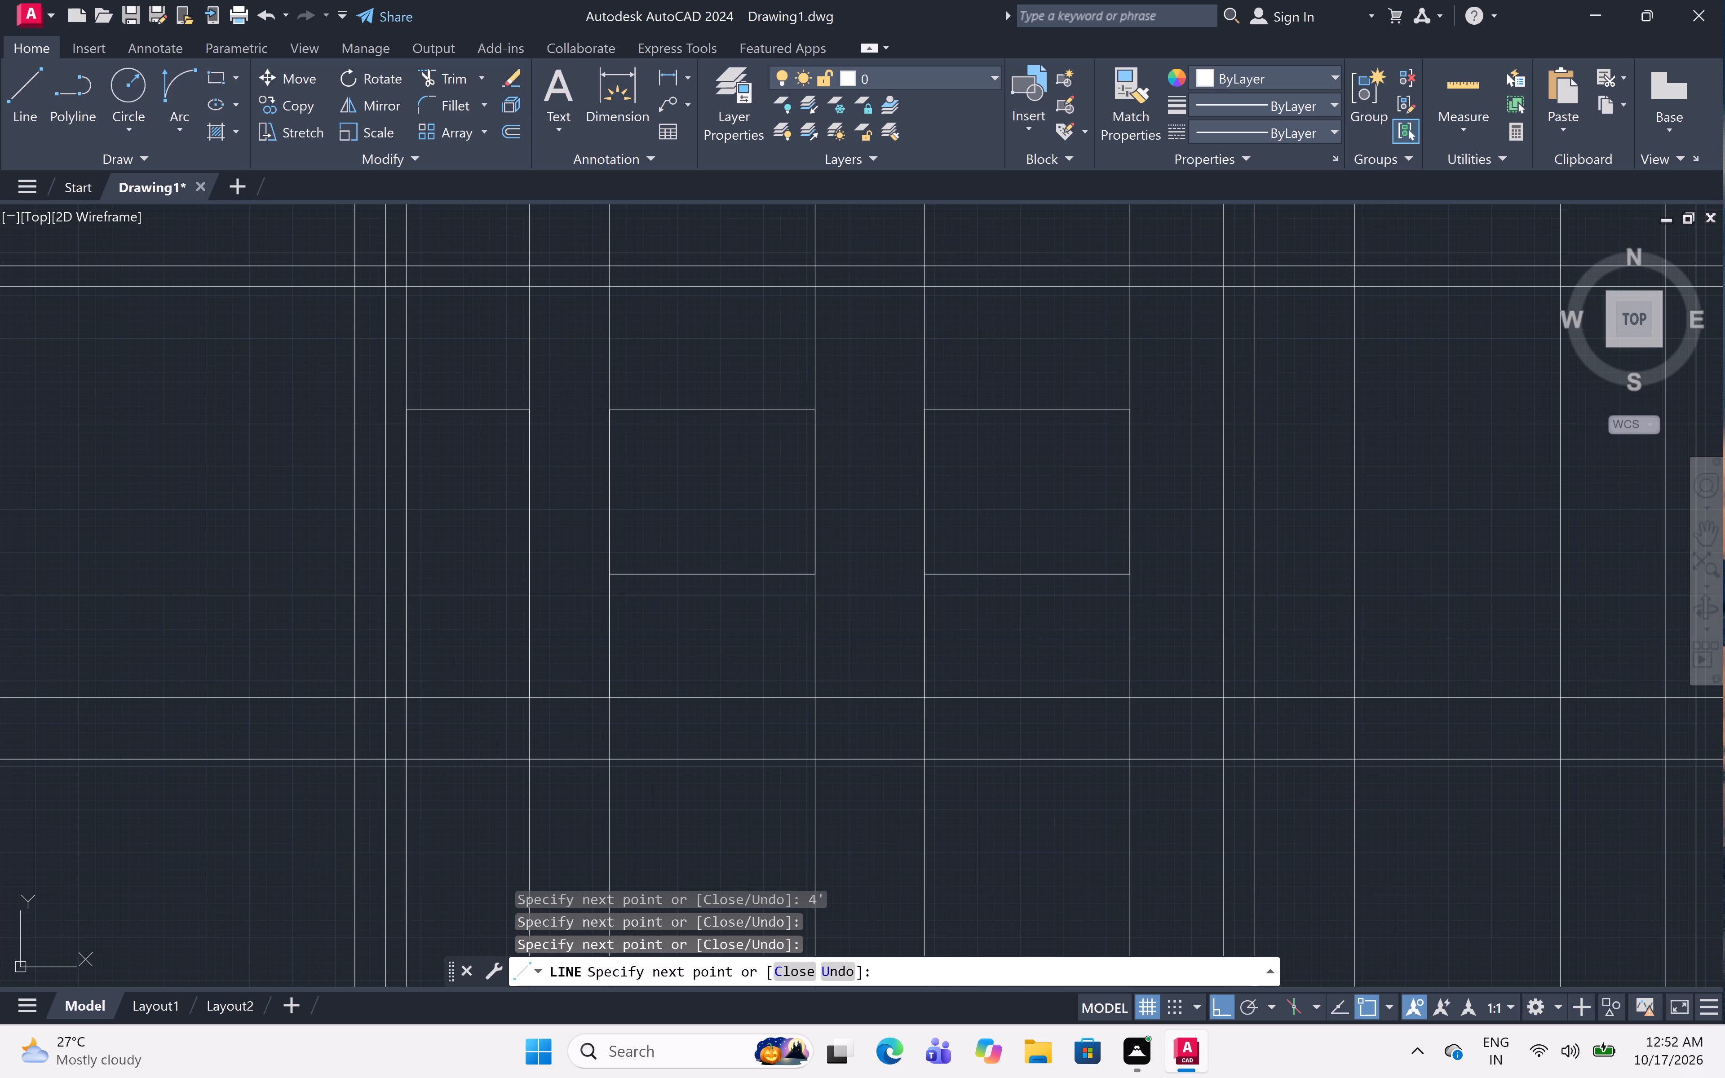
Draw the third window outline, above the kitchen side, with Line: sill 3' above the upper plinth line, 4' high, between its projection lines.
scroll(1079, 609, "down", 2)
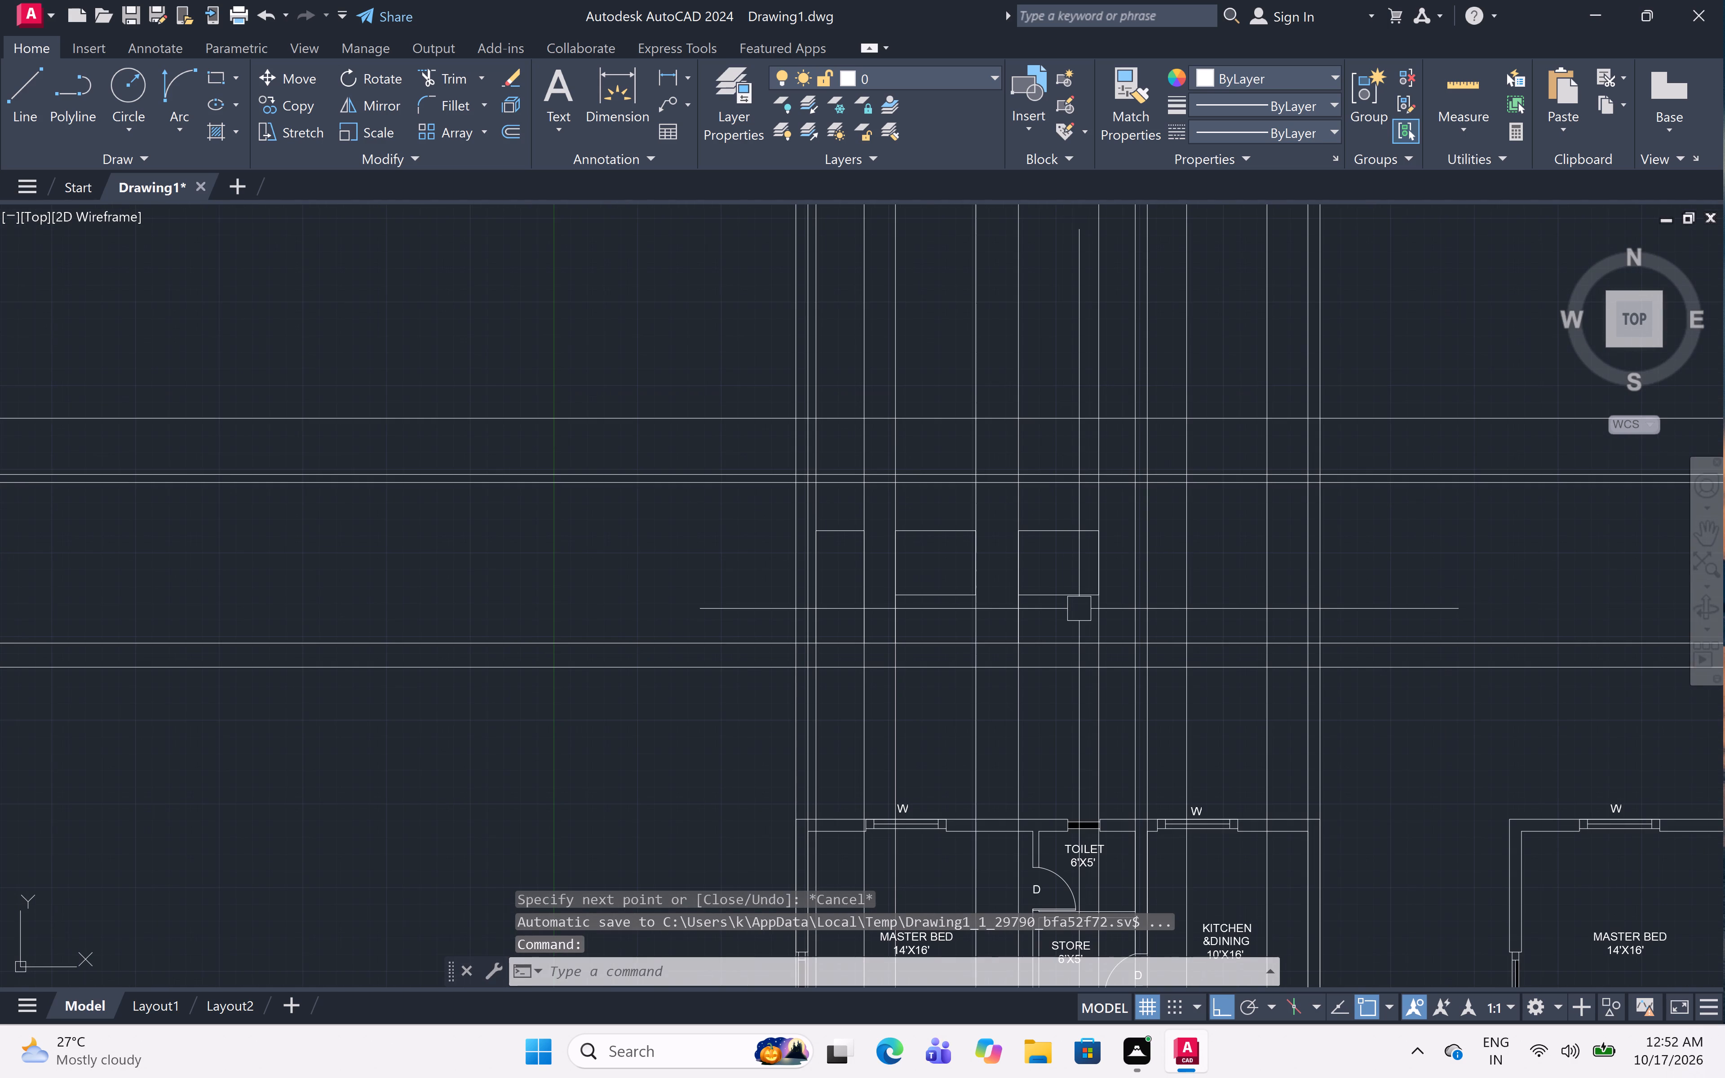
scroll(1079, 609, "up", 3)
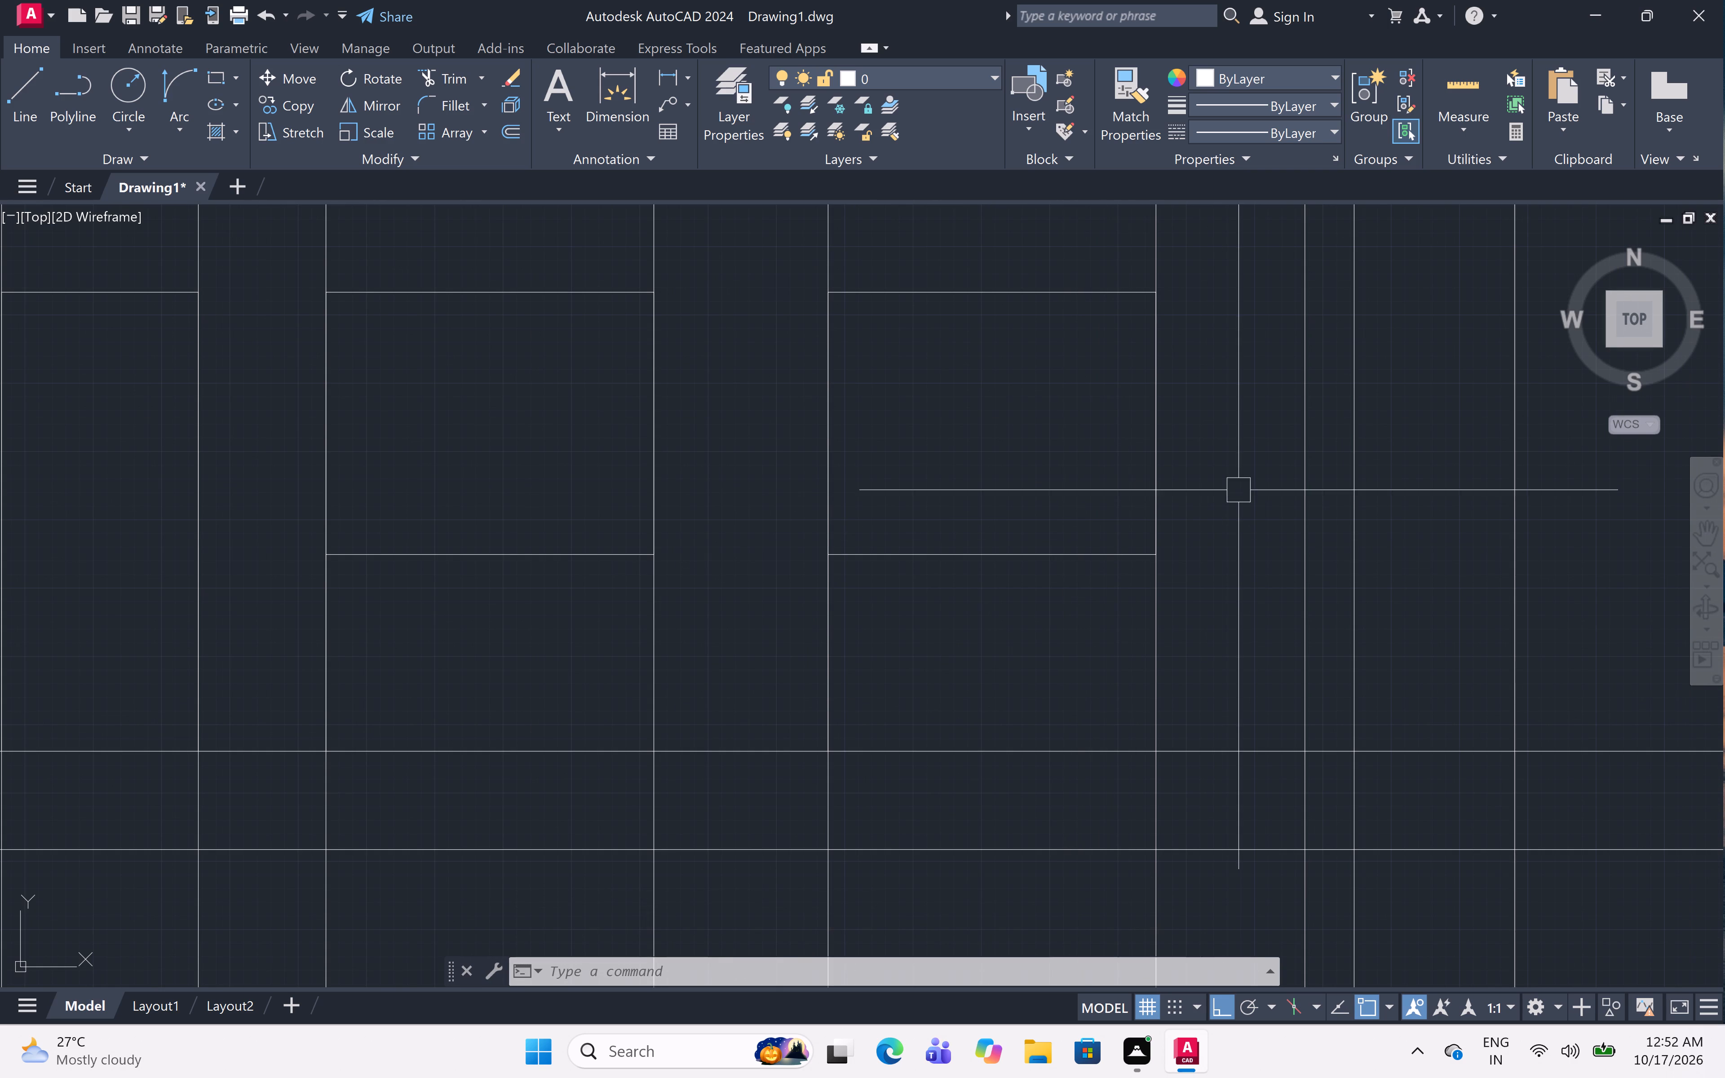
scroll(1205, 328, "down", 3)
scroll(1294, 357, "up", 2)
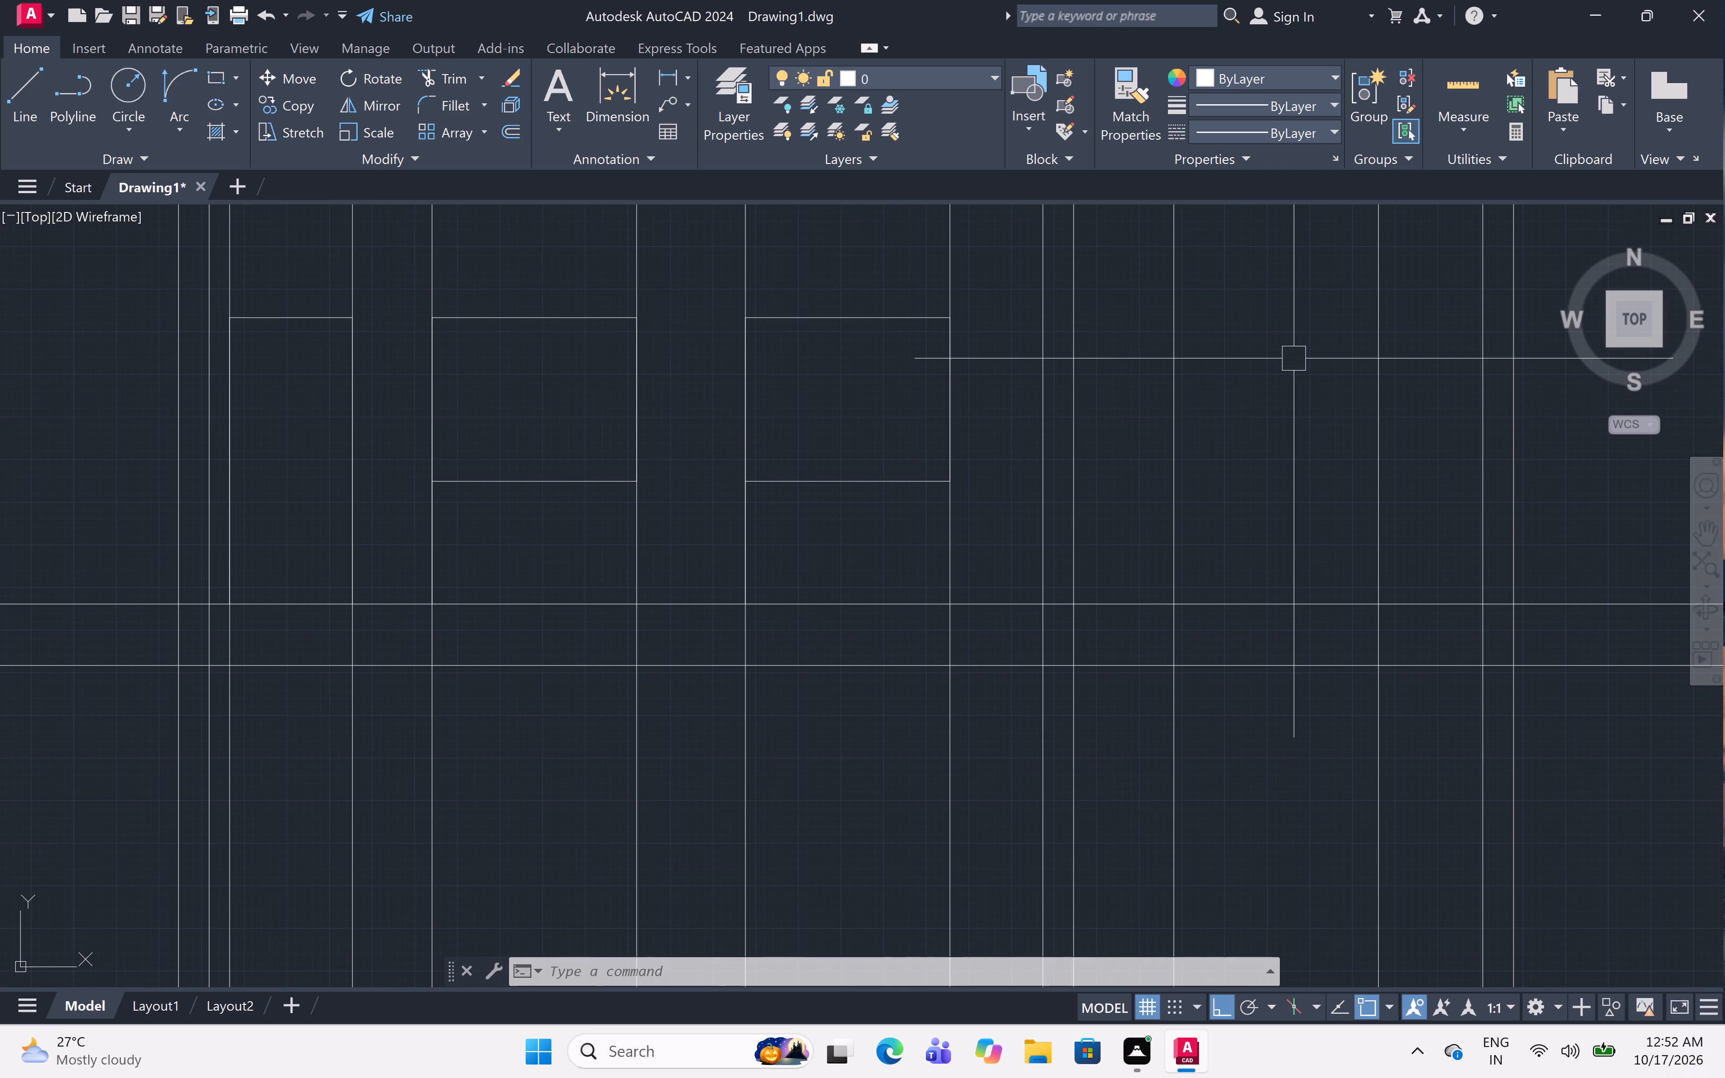
scroll(1291, 360, "down", 1)
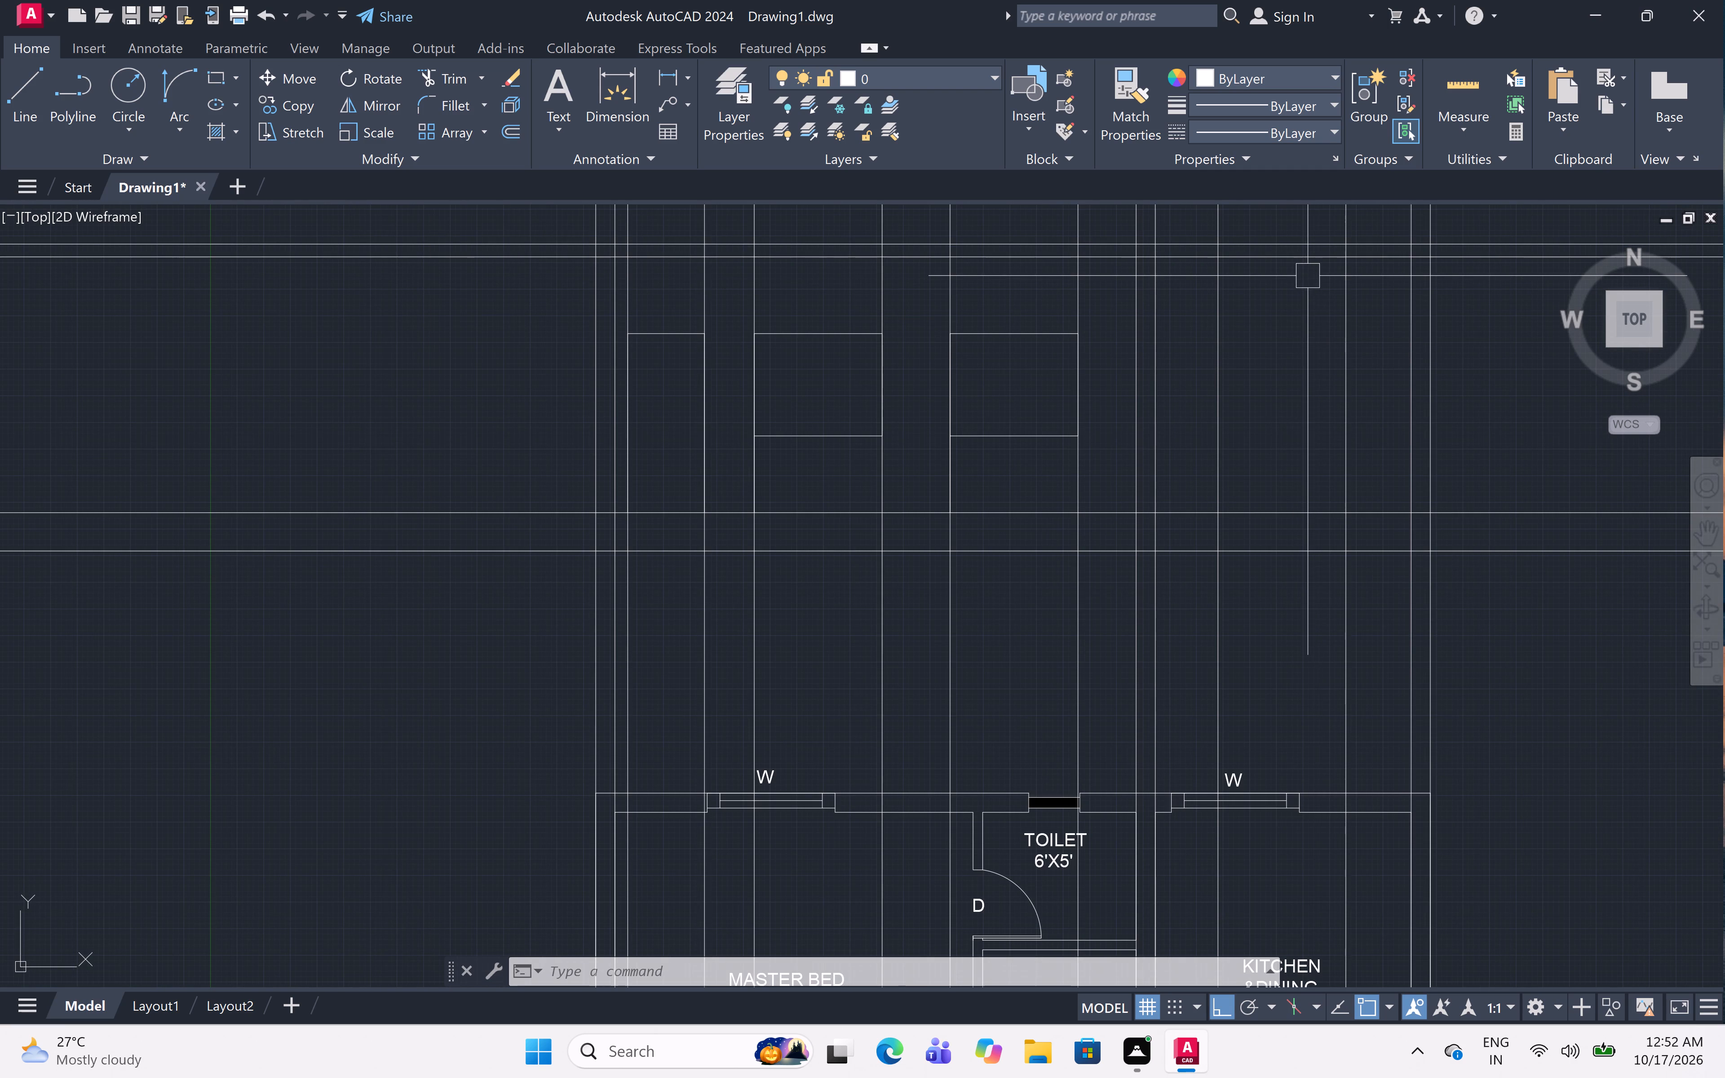
type("L")
key("space")
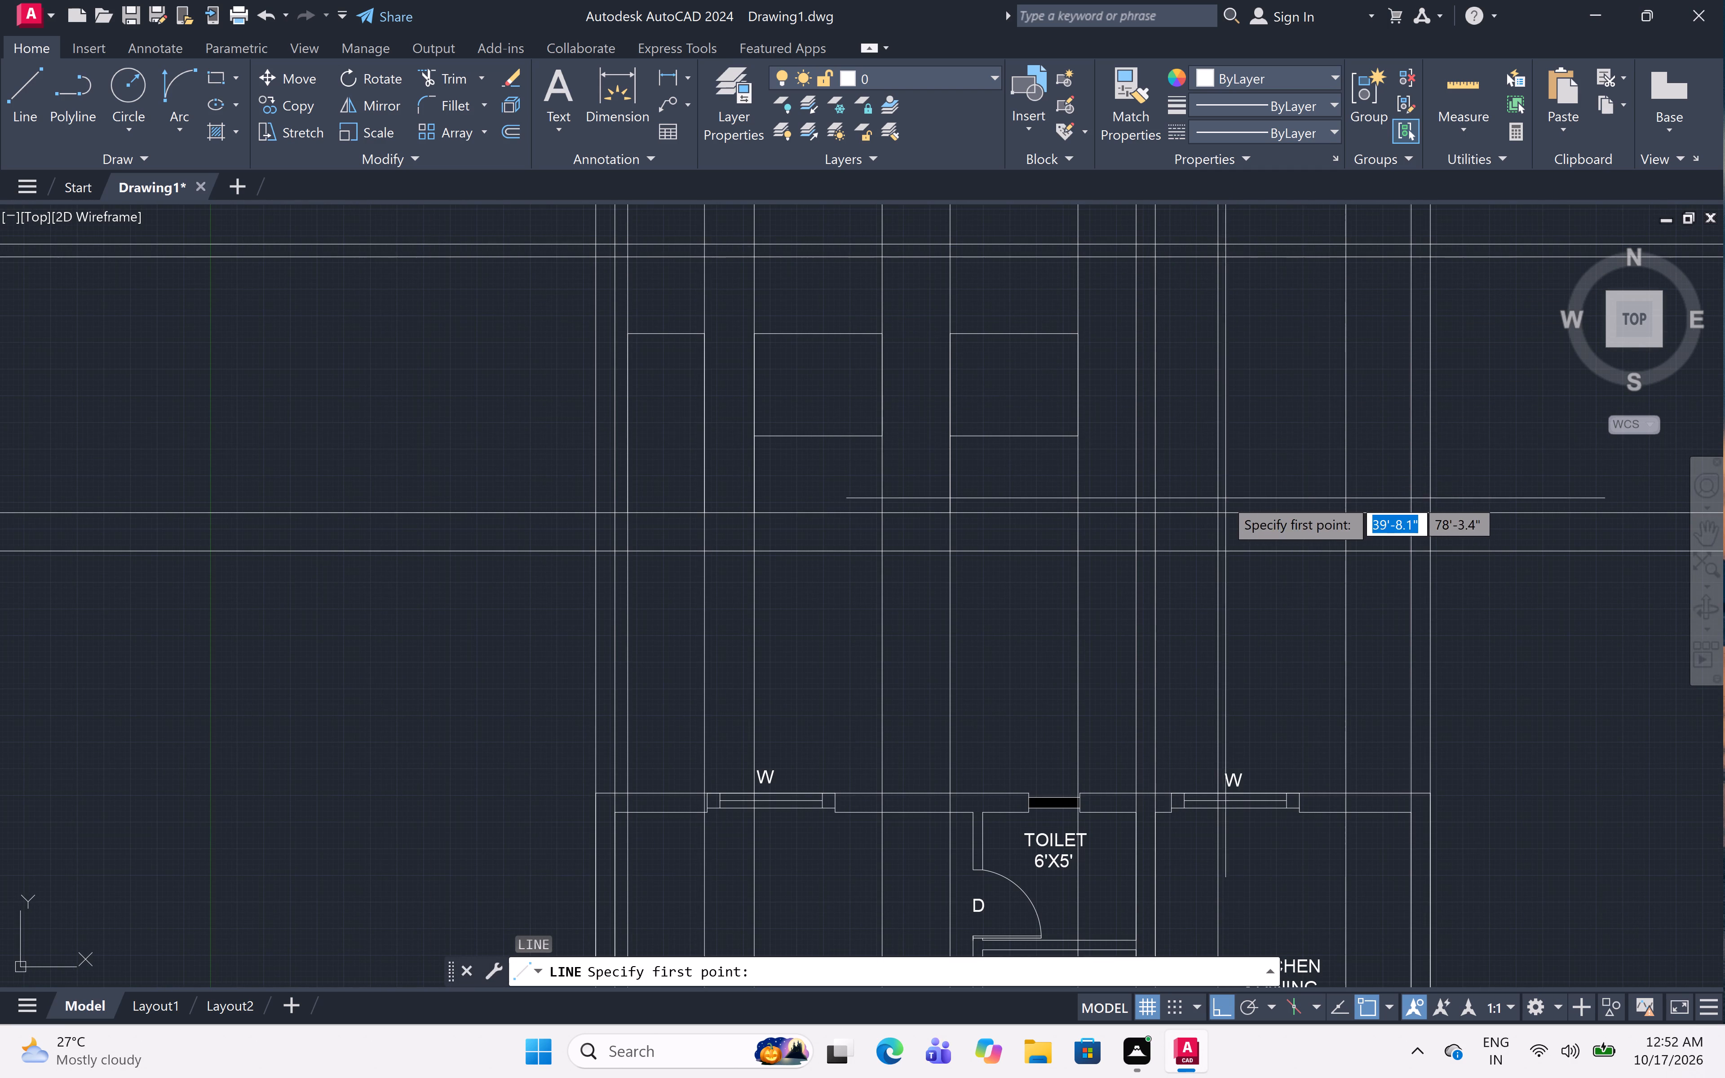
left_click(1219, 512)
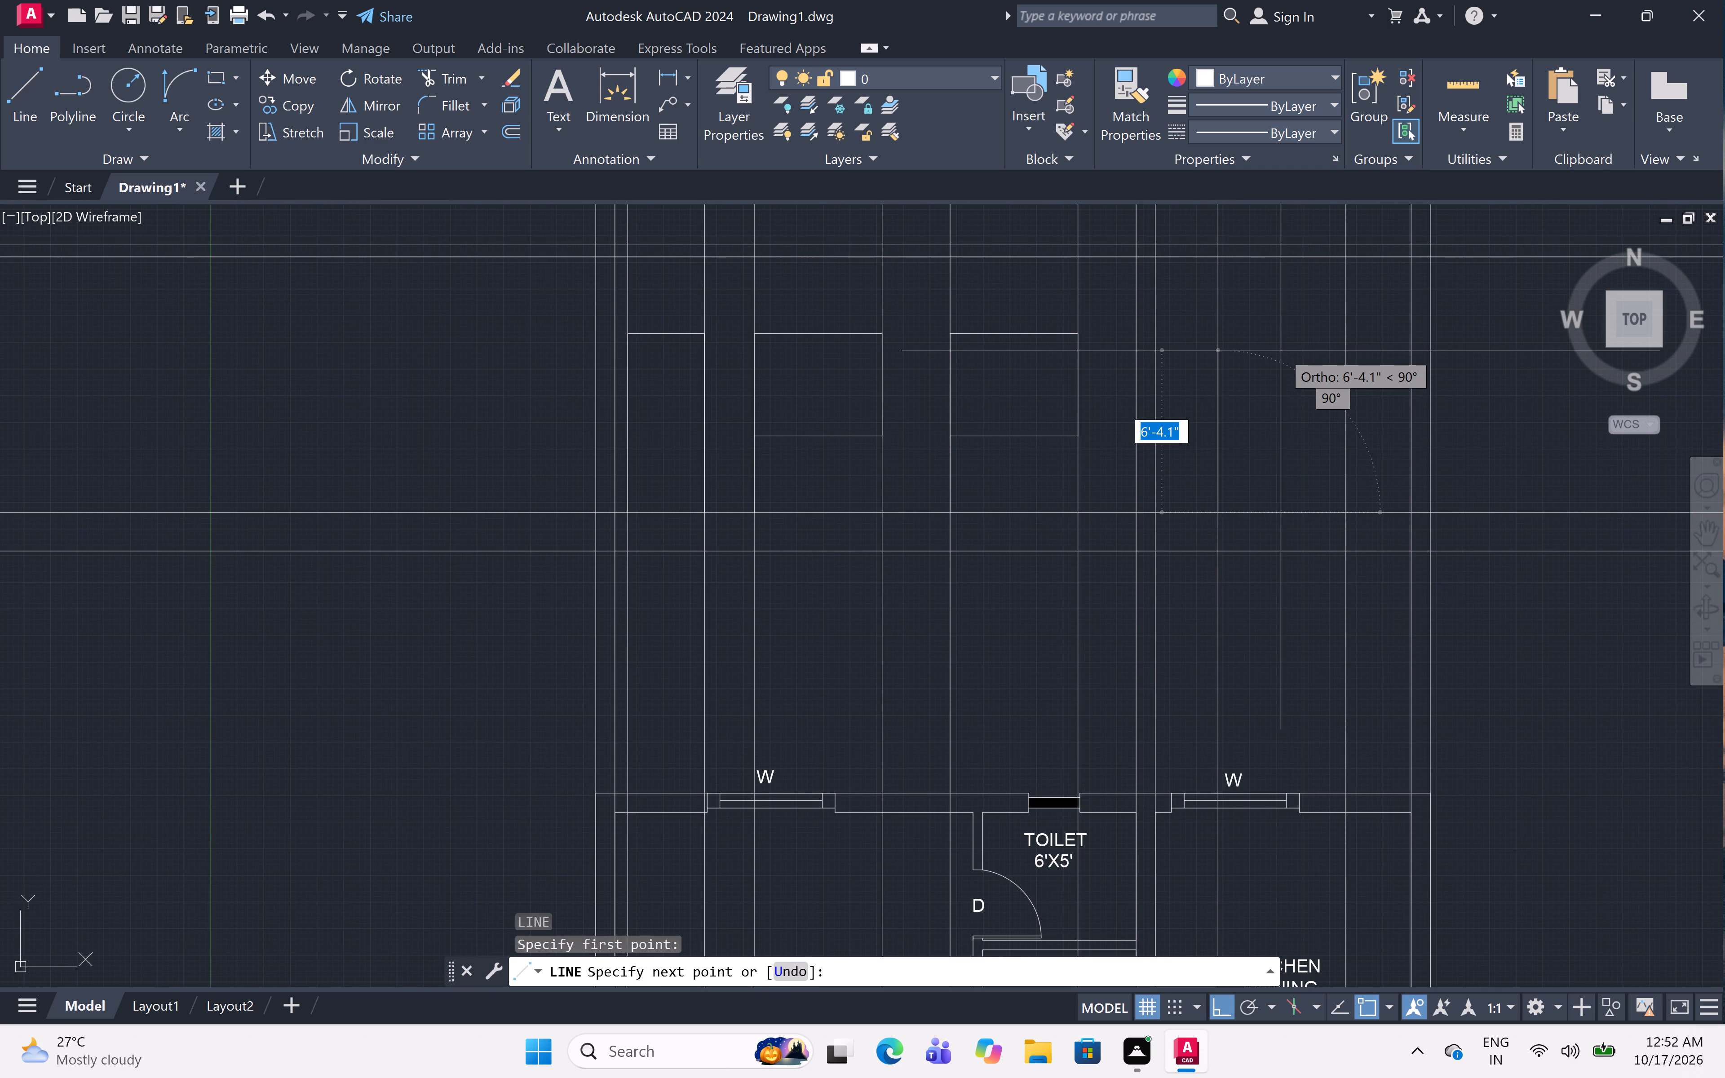
type("3'")
key("space")
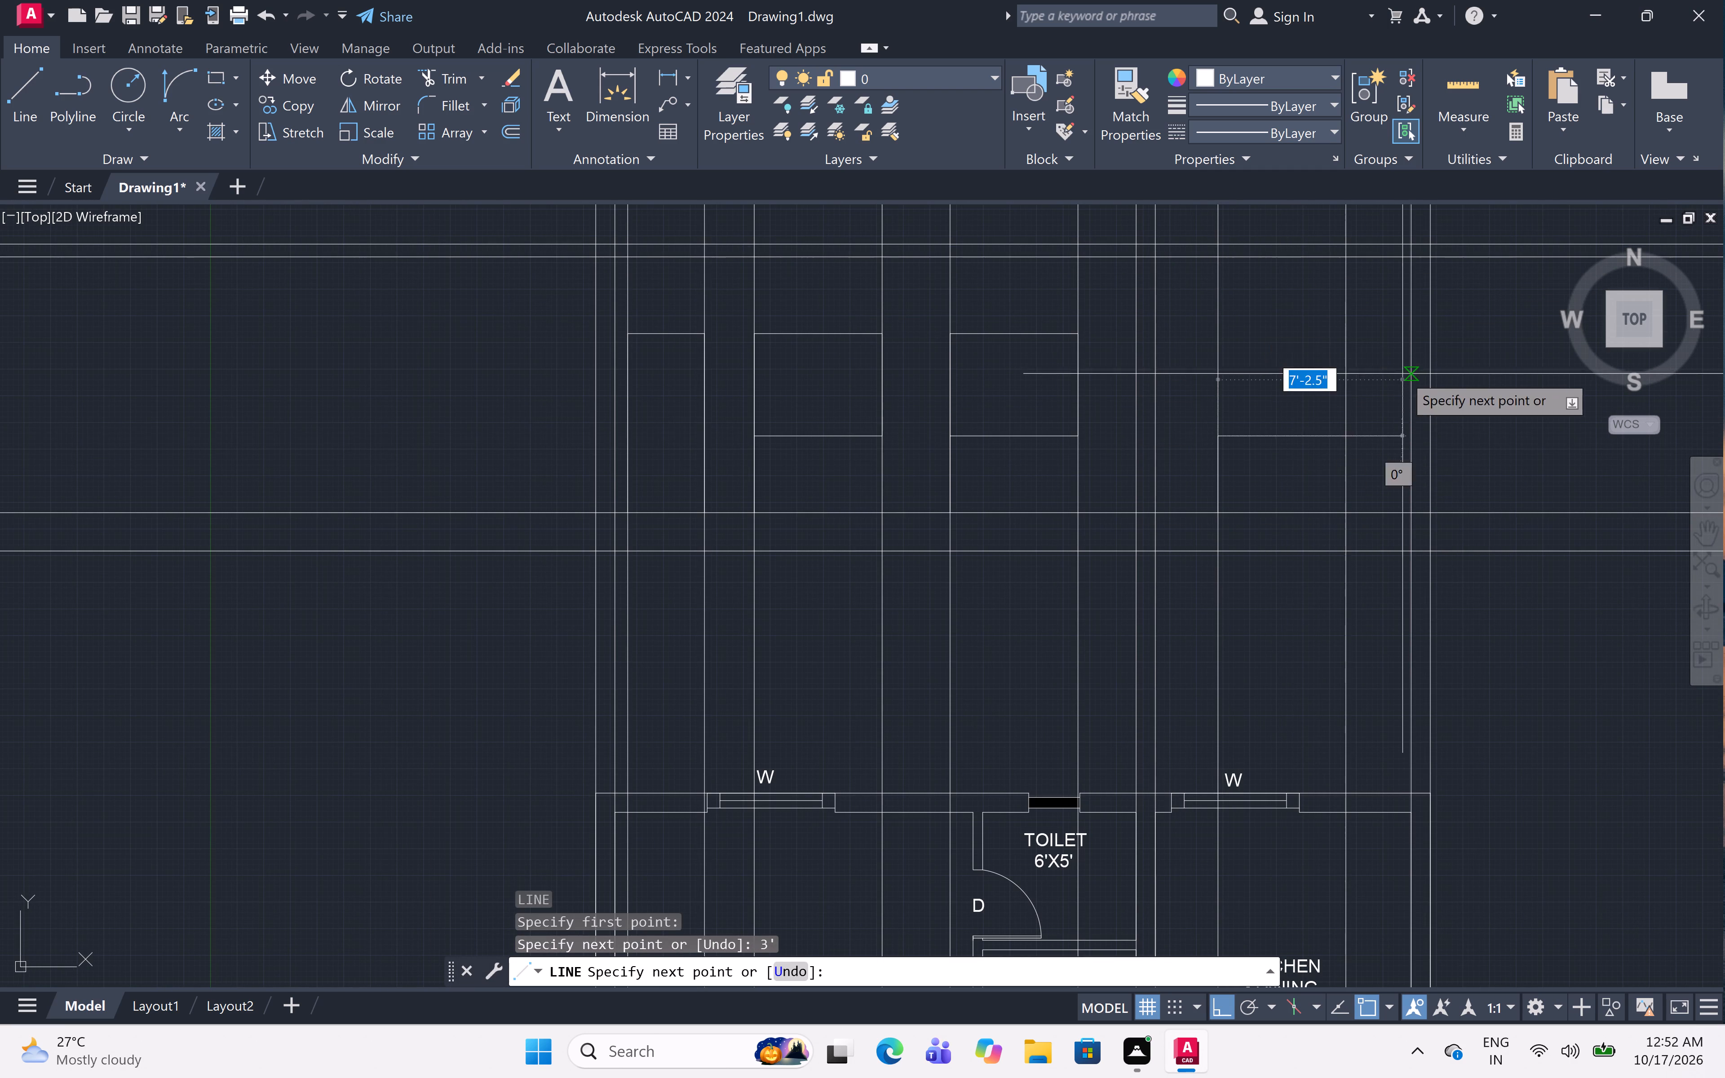
left_click(1345, 439)
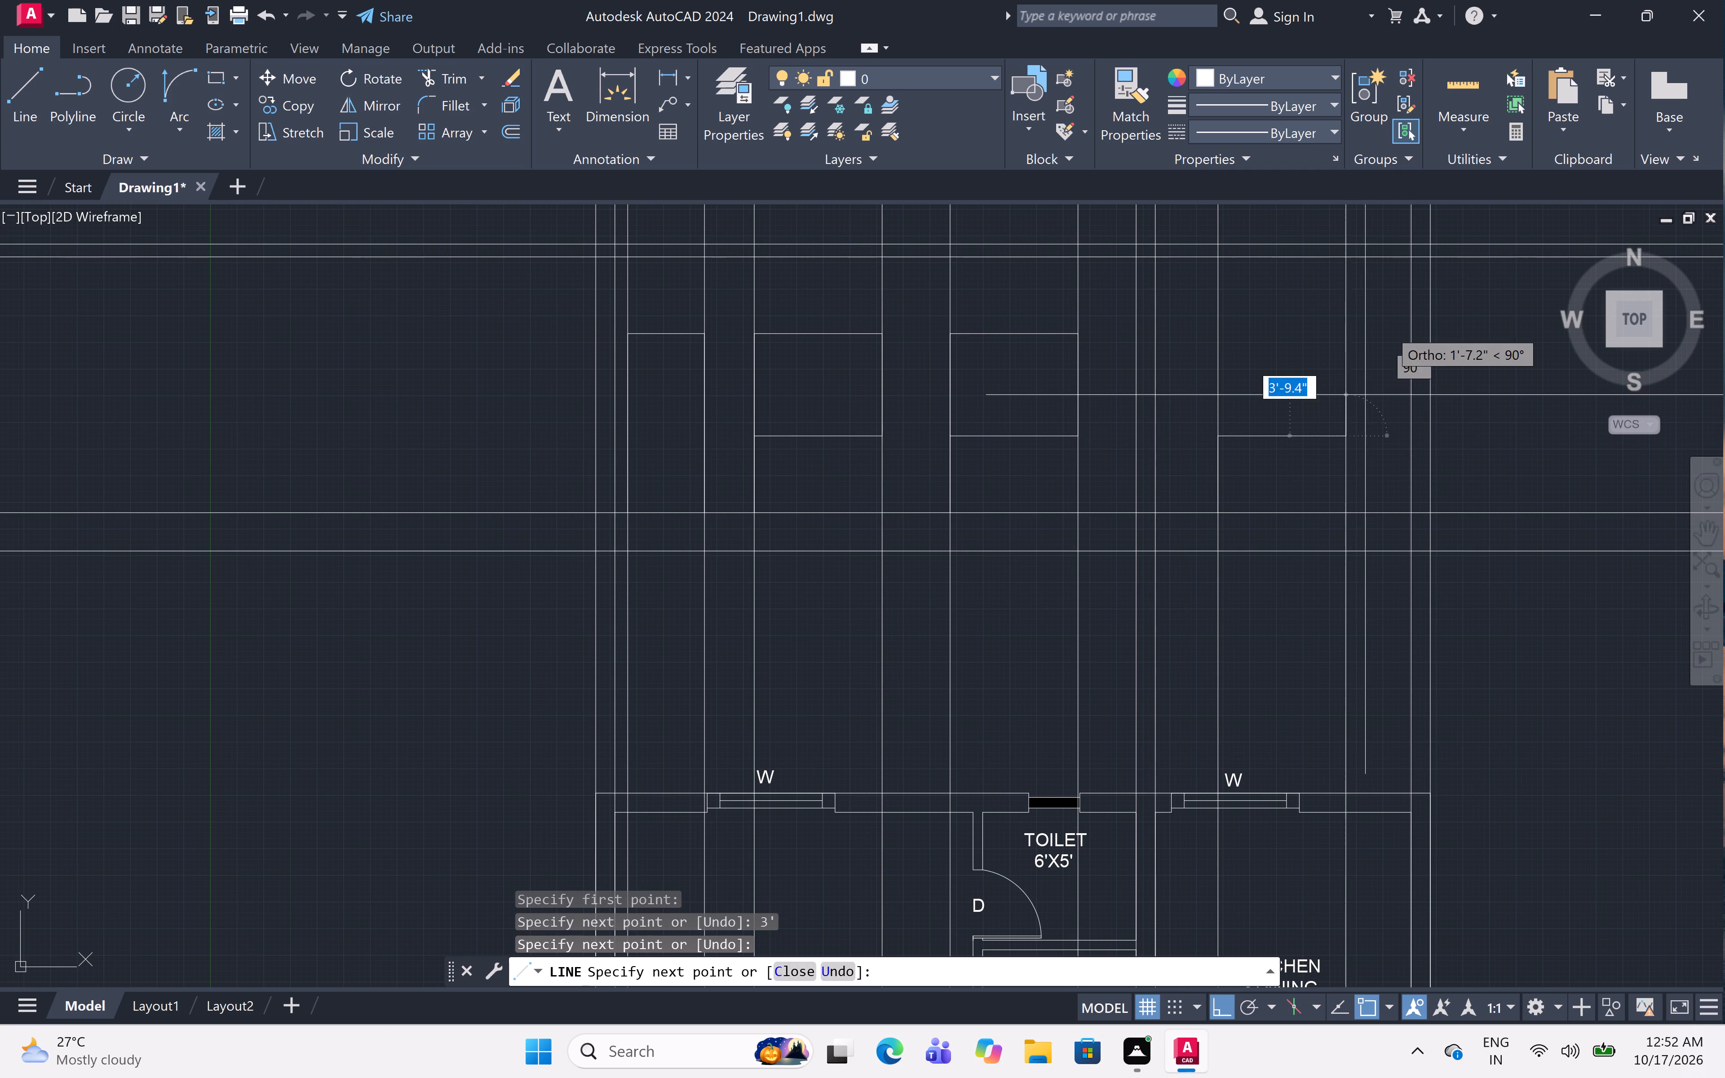
type("4'")
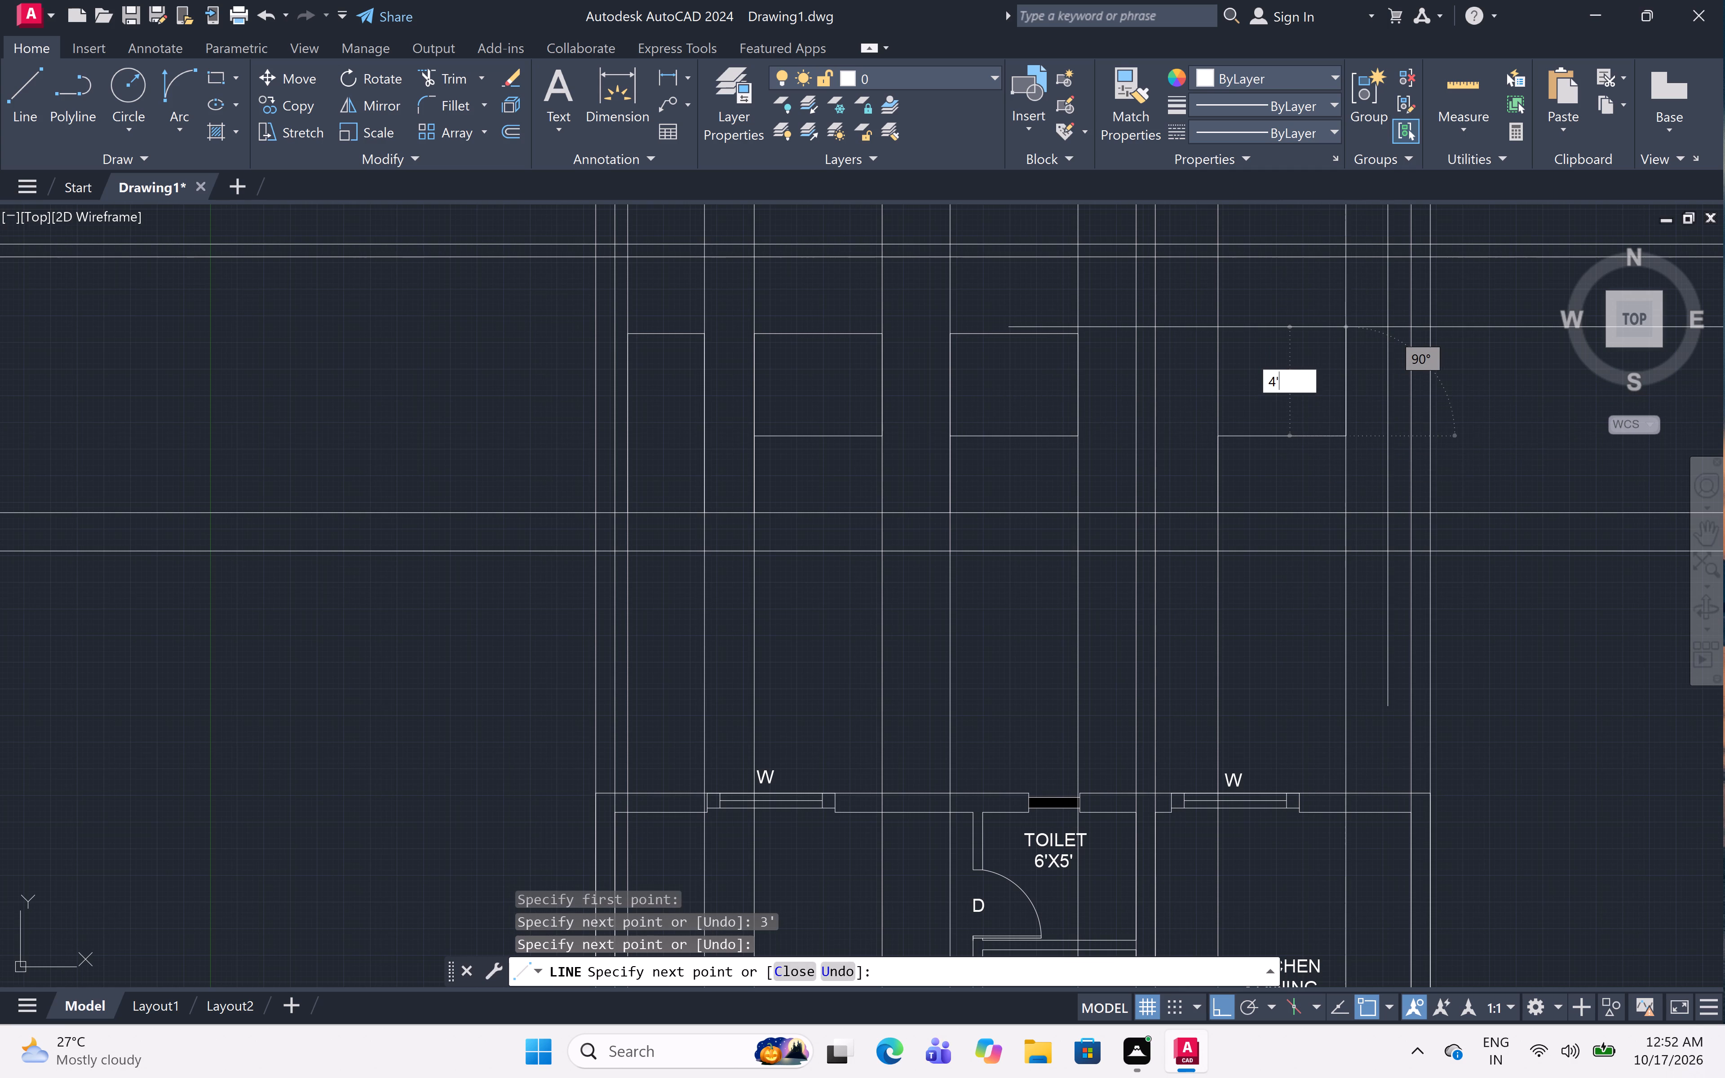
key("space")
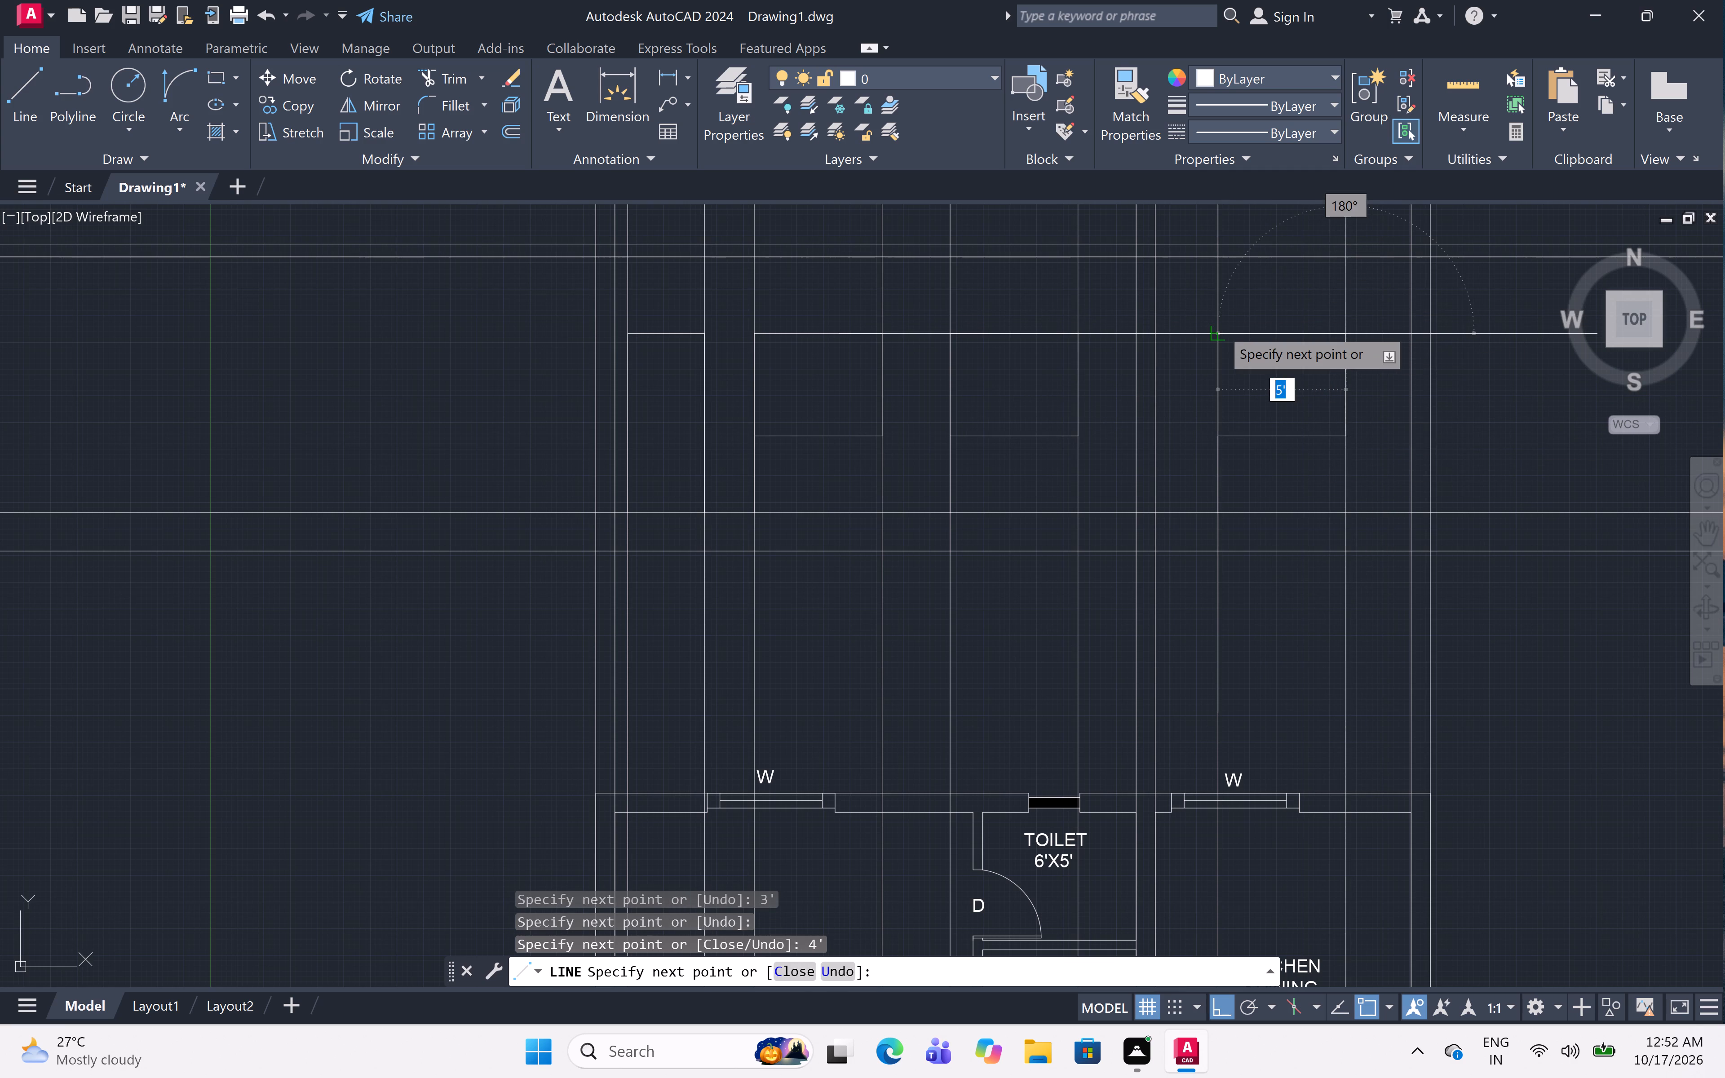
left_click(1220, 327)
left_click(1225, 428)
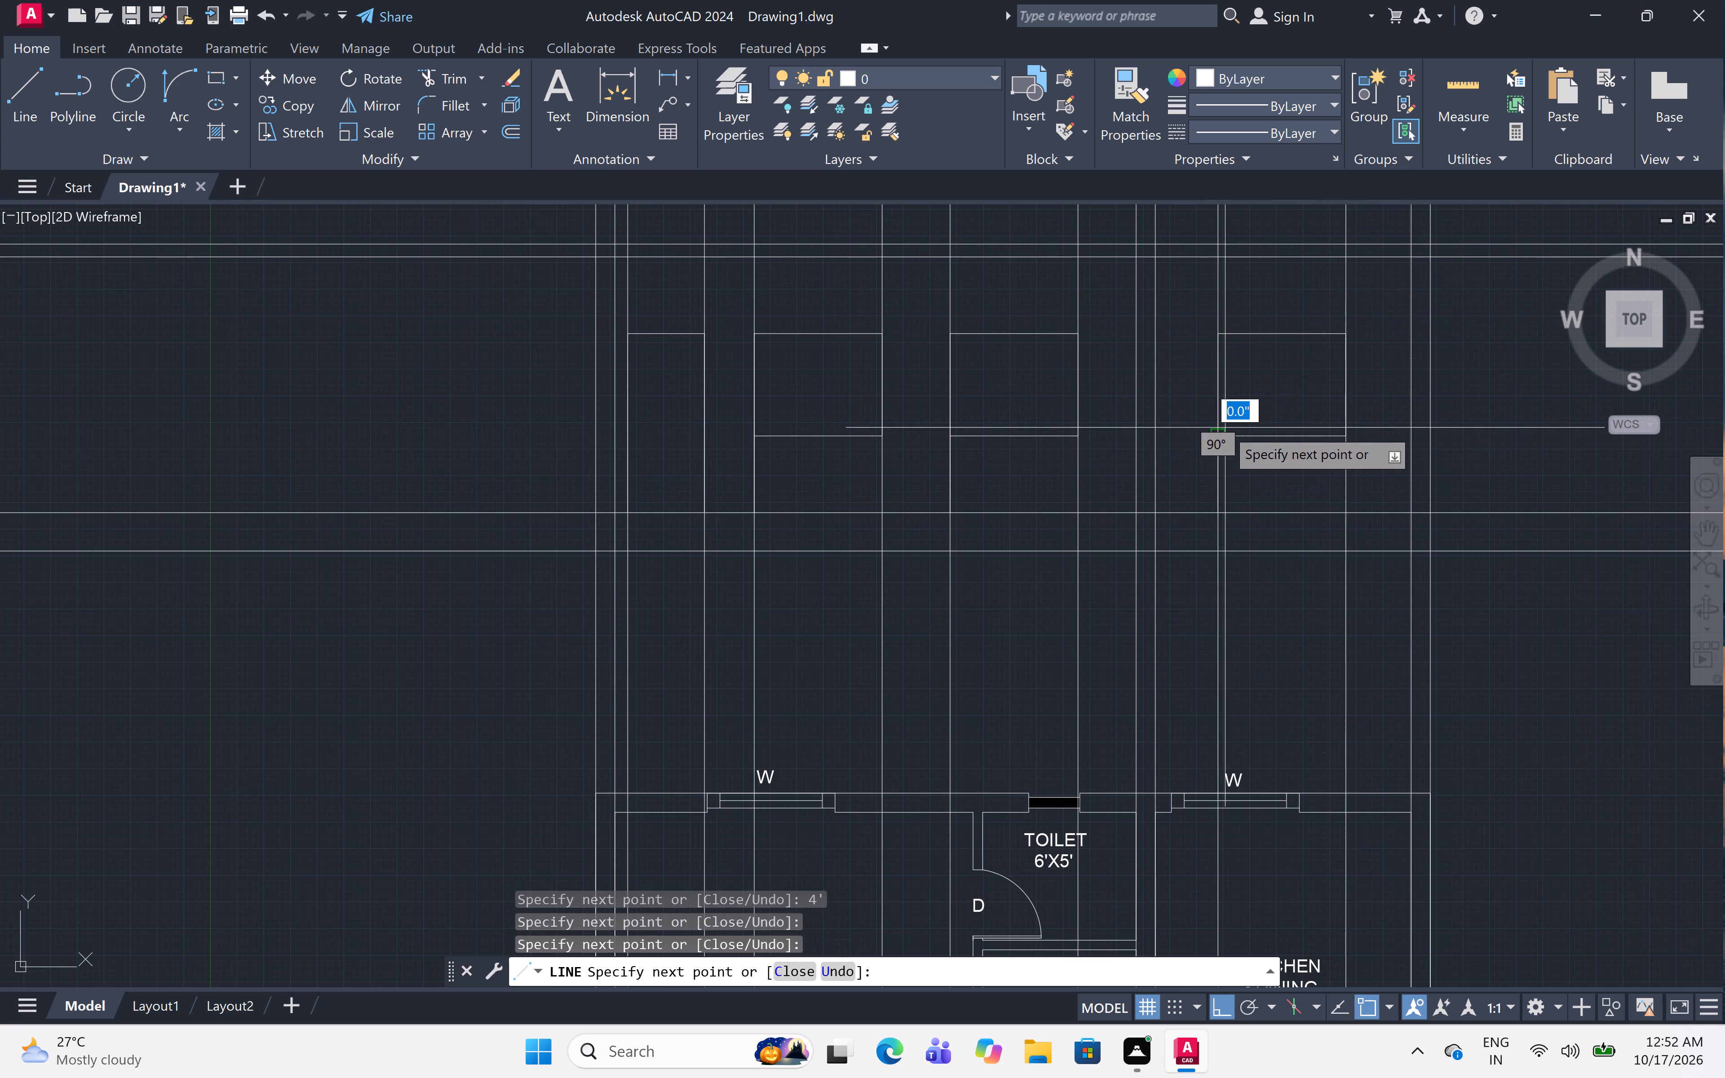
key("Escape")
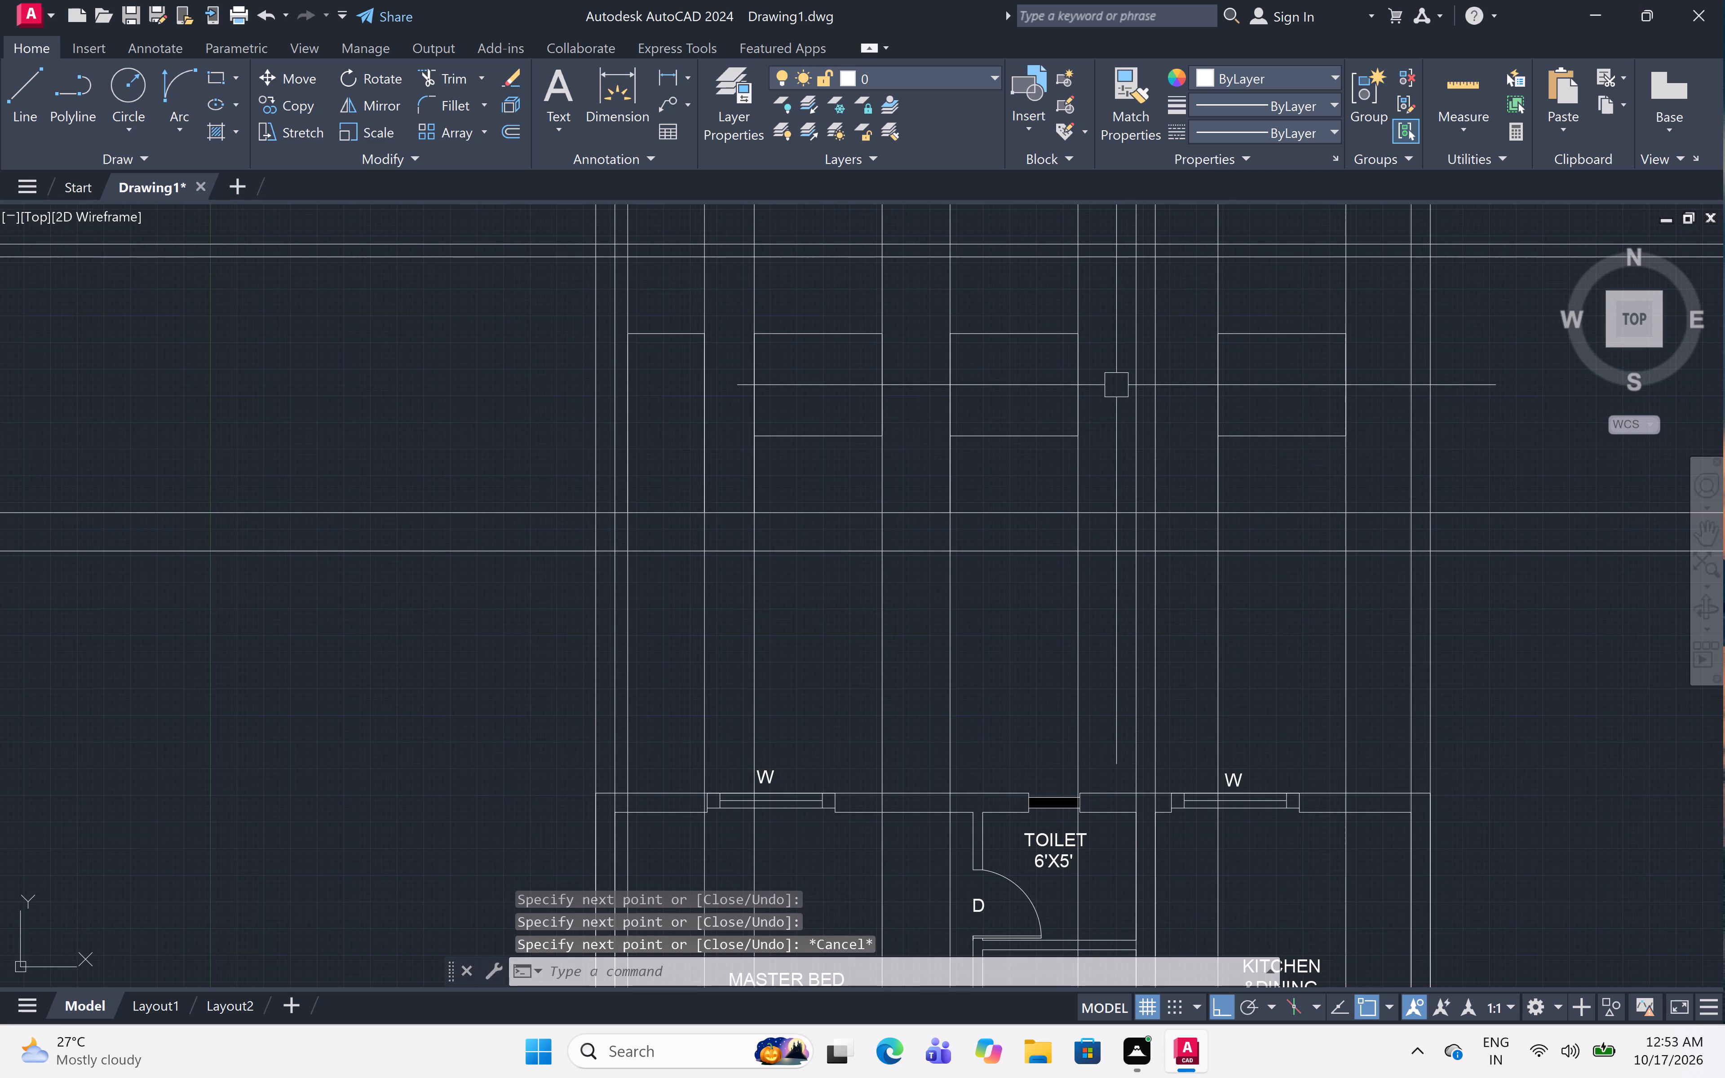
Trim all vertical projection lines below the elevation's lowest horizontal line with a fence across them.
type("TR")
key("space")
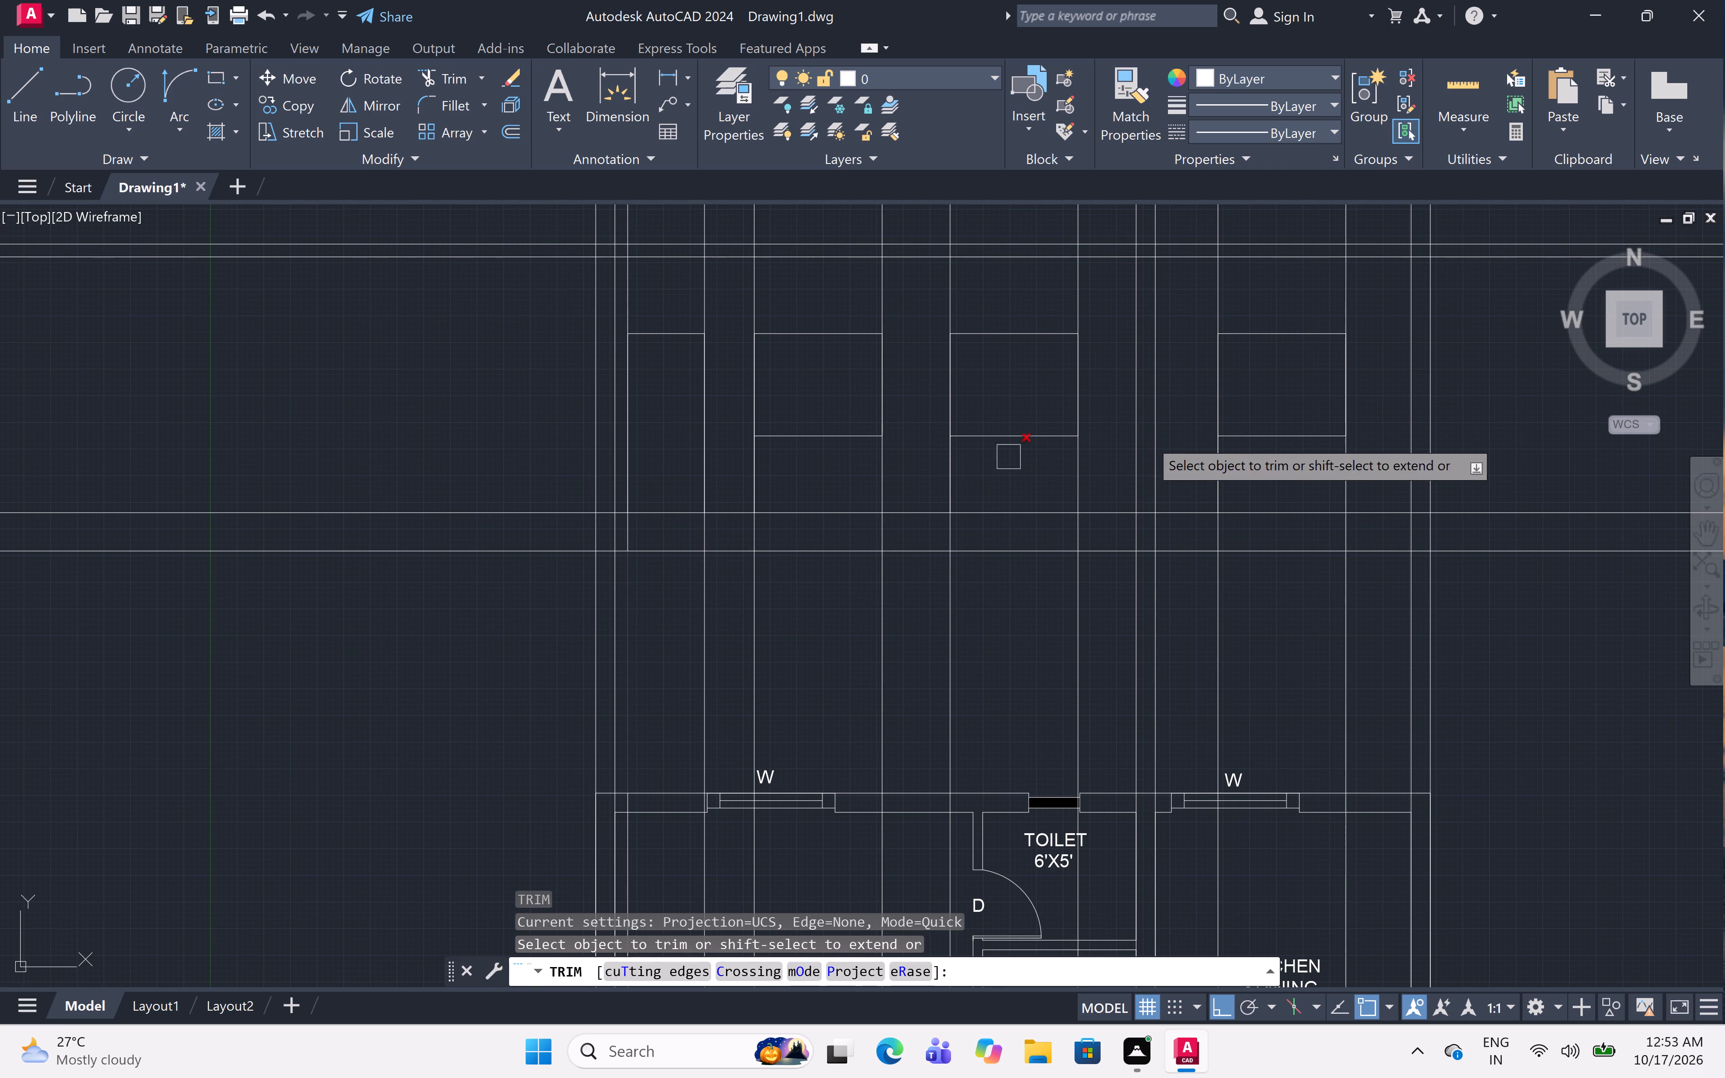
scroll(1170, 431, "up", 1)
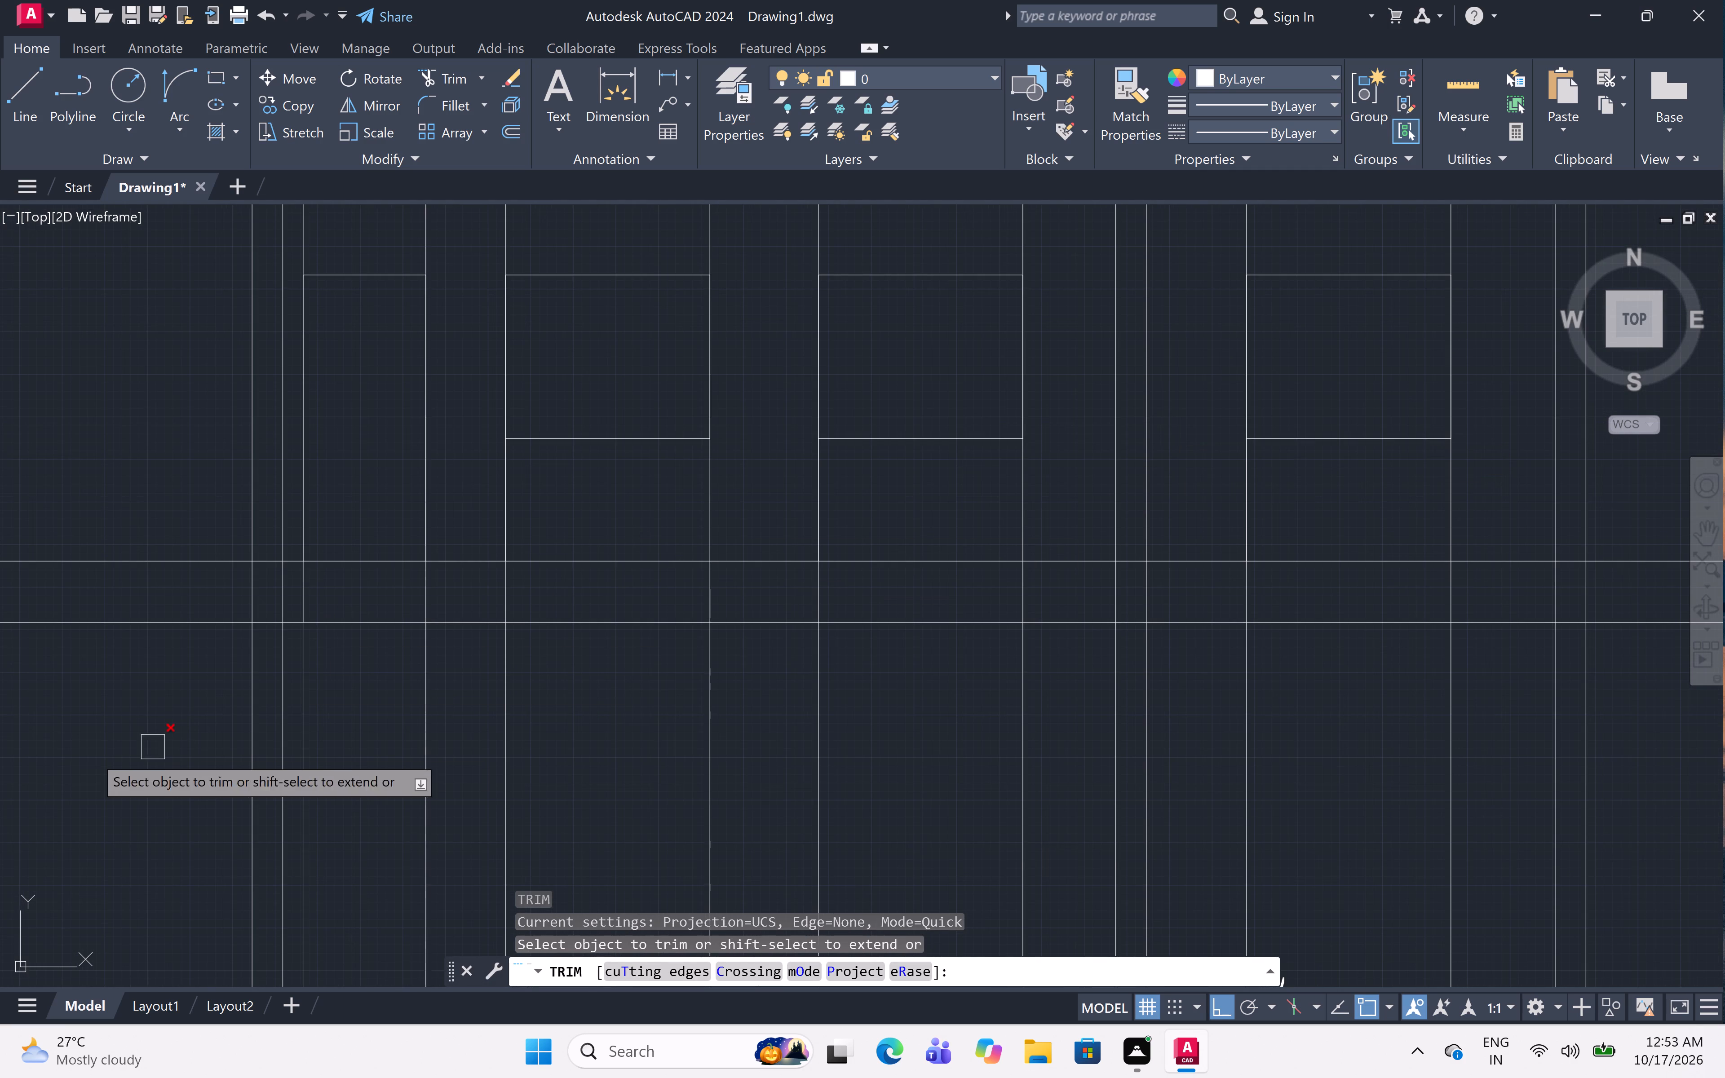
left_click_drag(95, 745, 99, 746)
left_click(1618, 774)
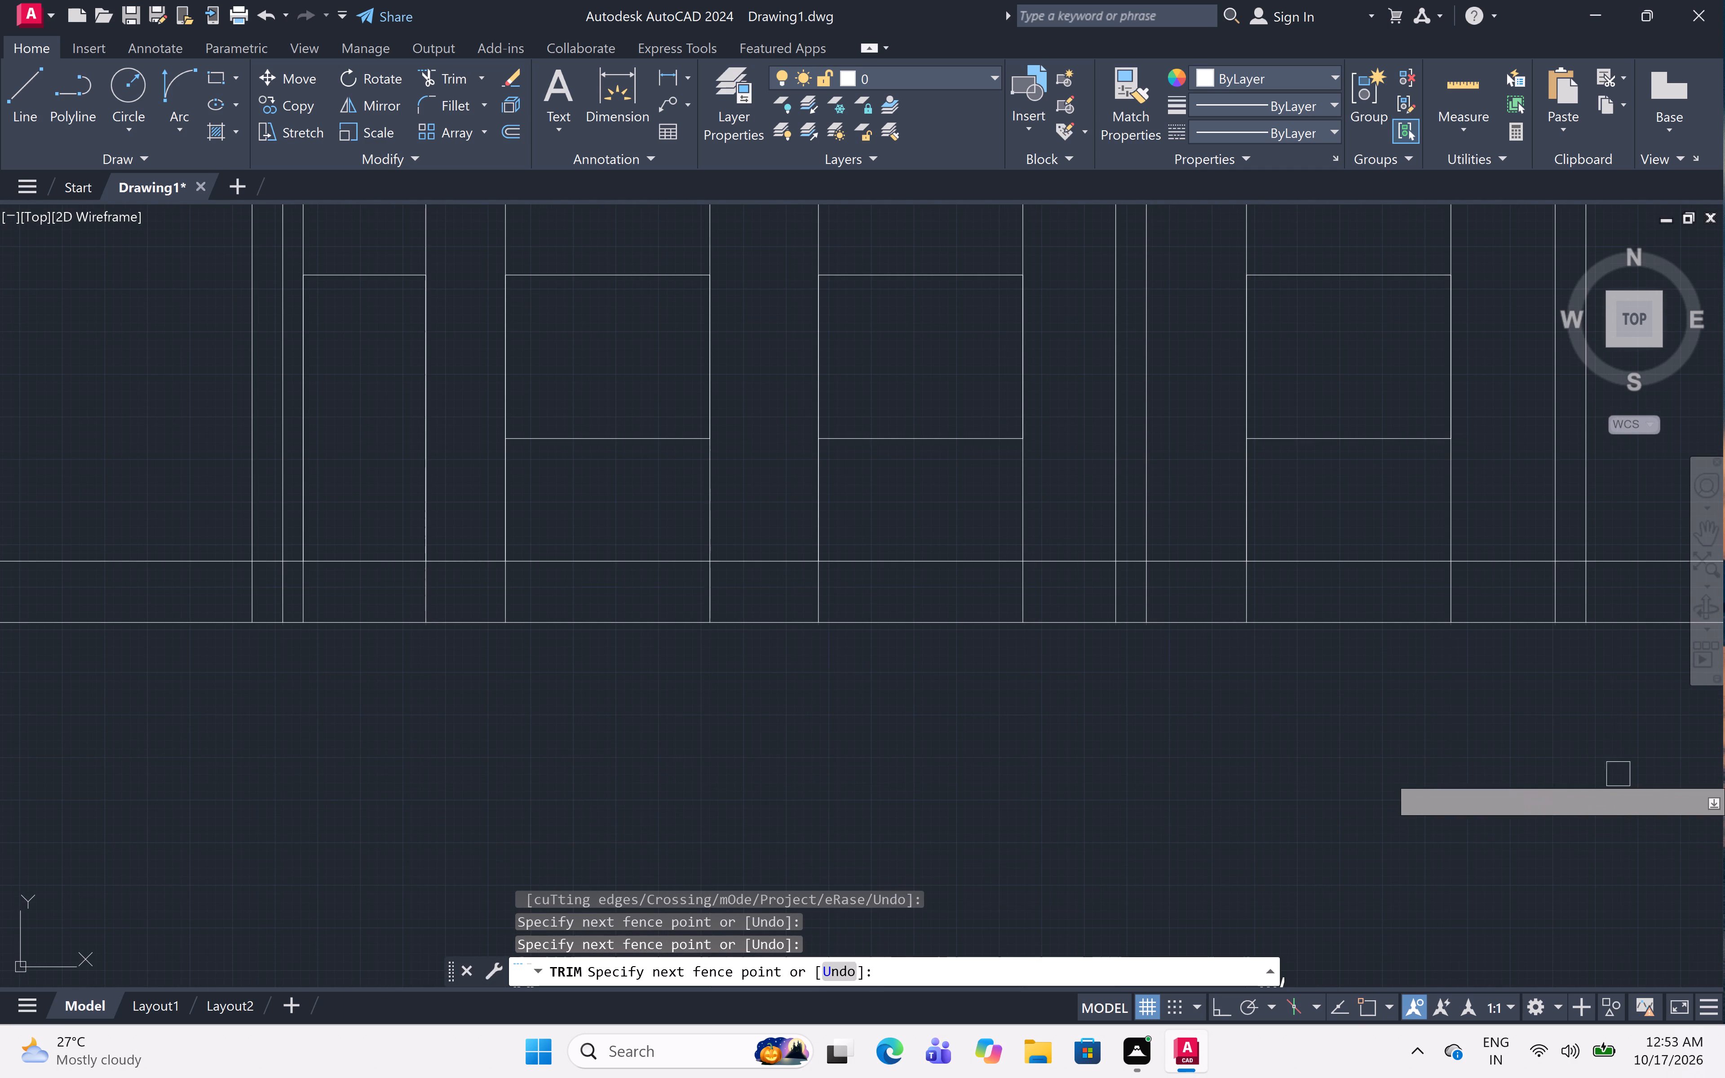
Trim all vertical projection lines above the elevation's top parapet line with a fence across them.
scroll(1259, 617, "down", 3)
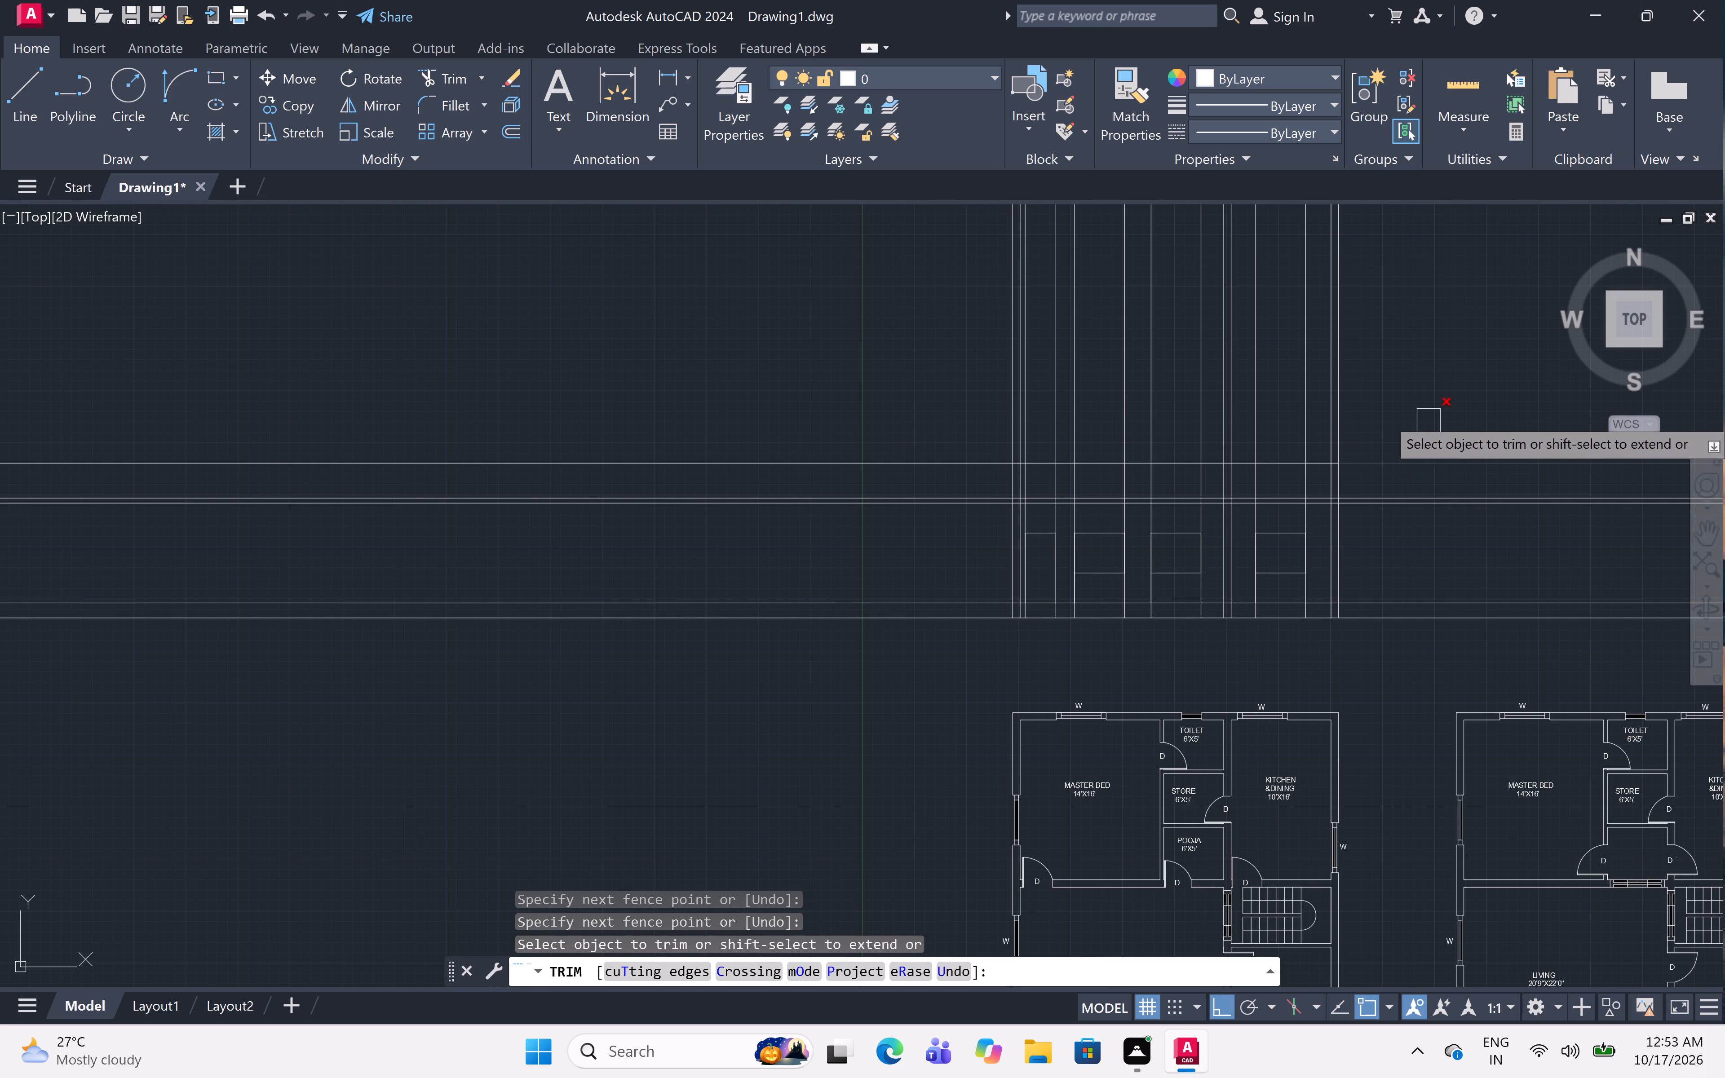
left_click(1426, 410)
left_click(947, 392)
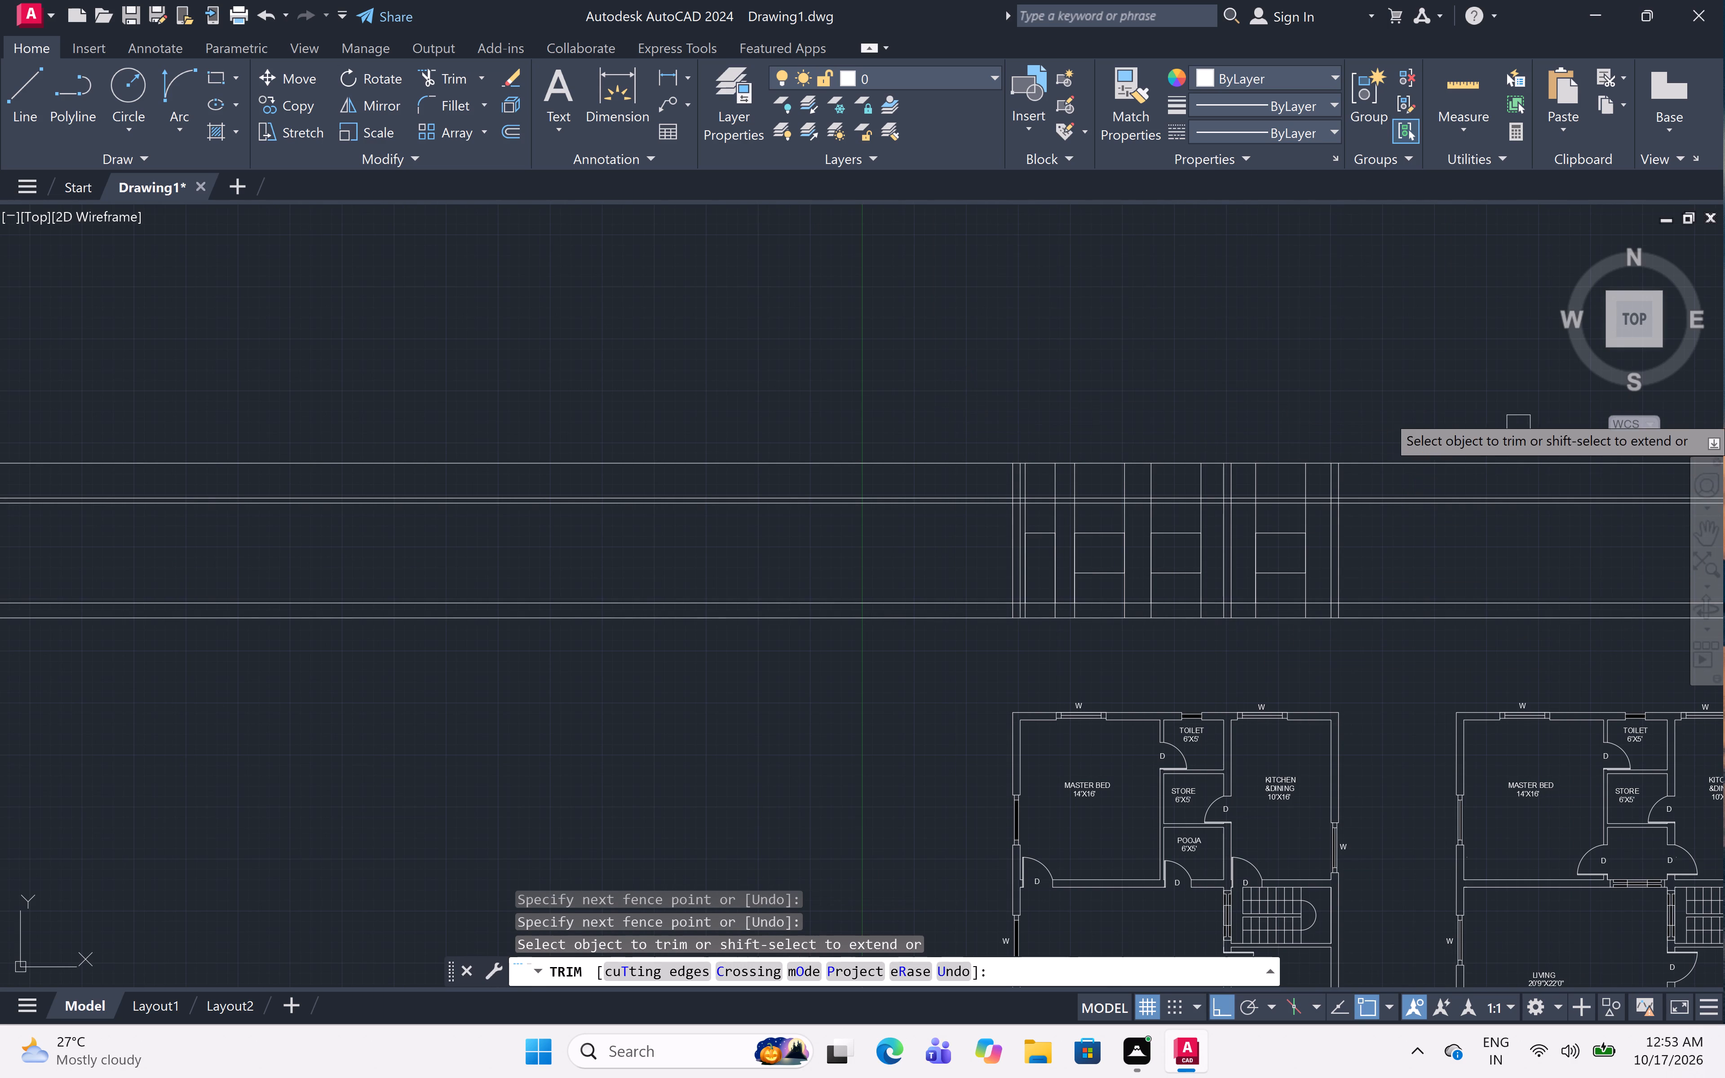
Trim the horizontal level lines that extend beyond the elevation's two outer wall lines, using a fence on each side.
left_click(1409, 415)
left_click(1387, 618)
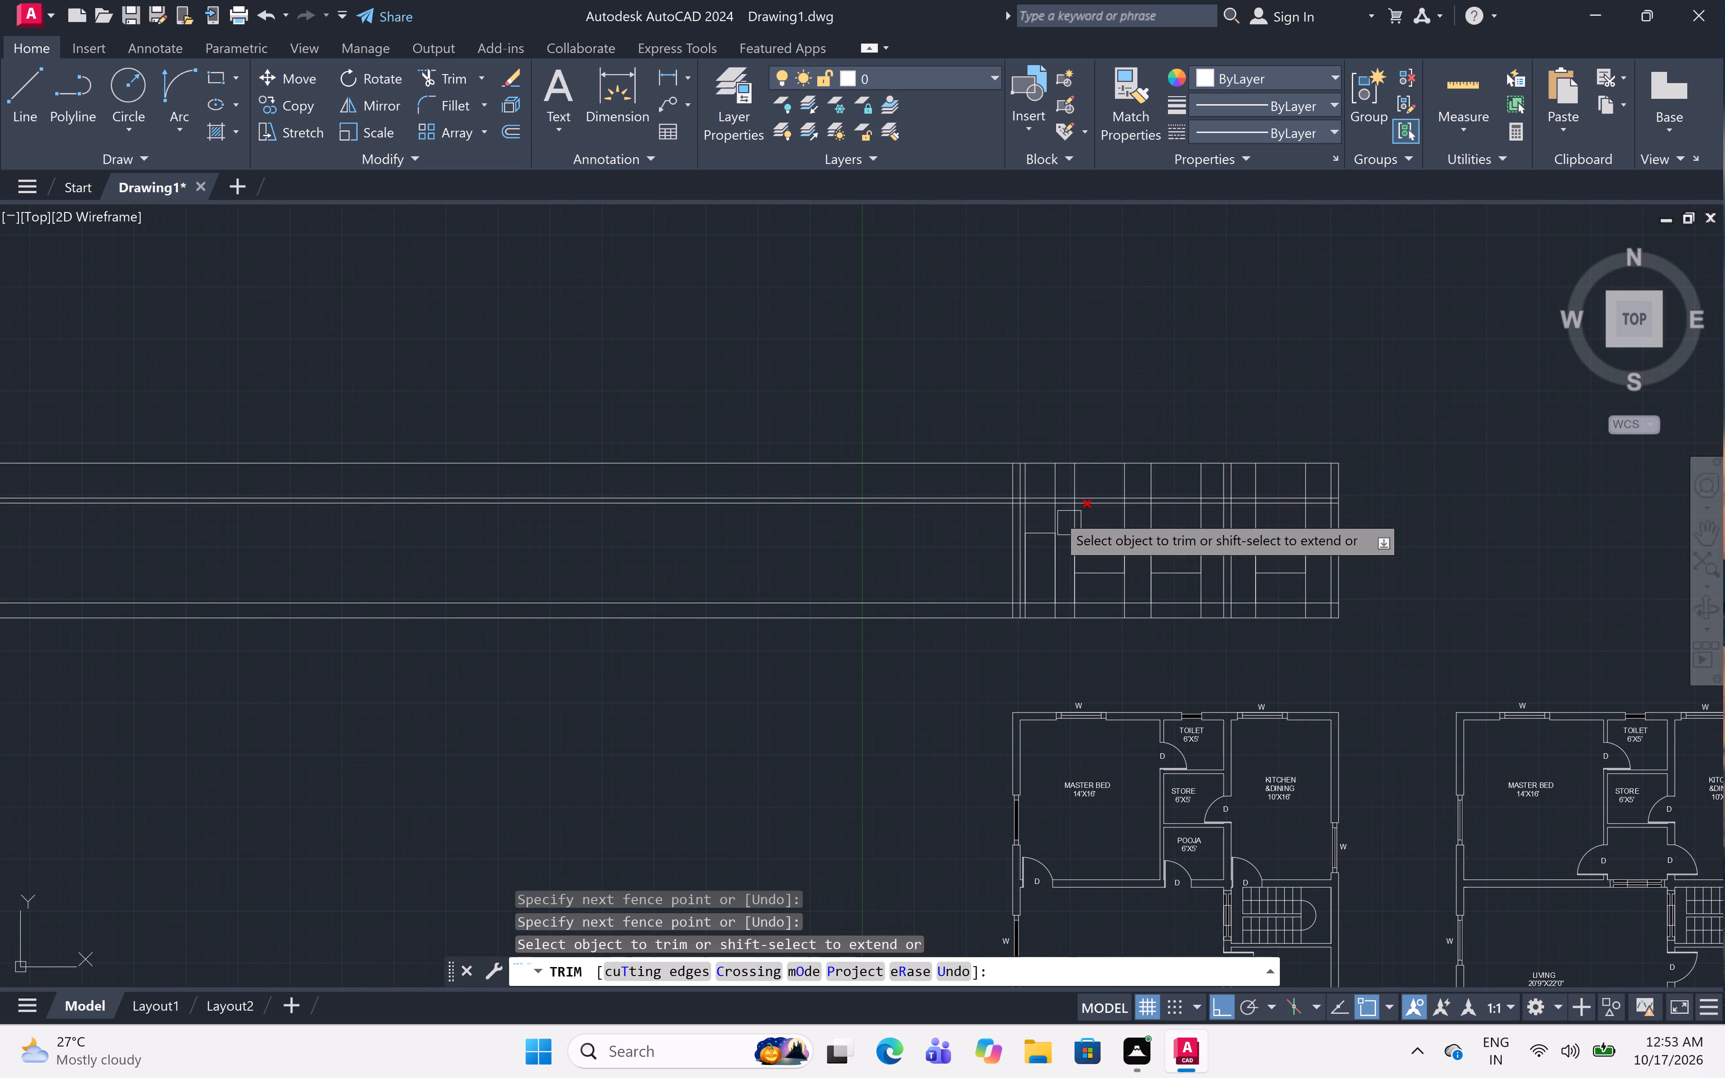
left_click(964, 422)
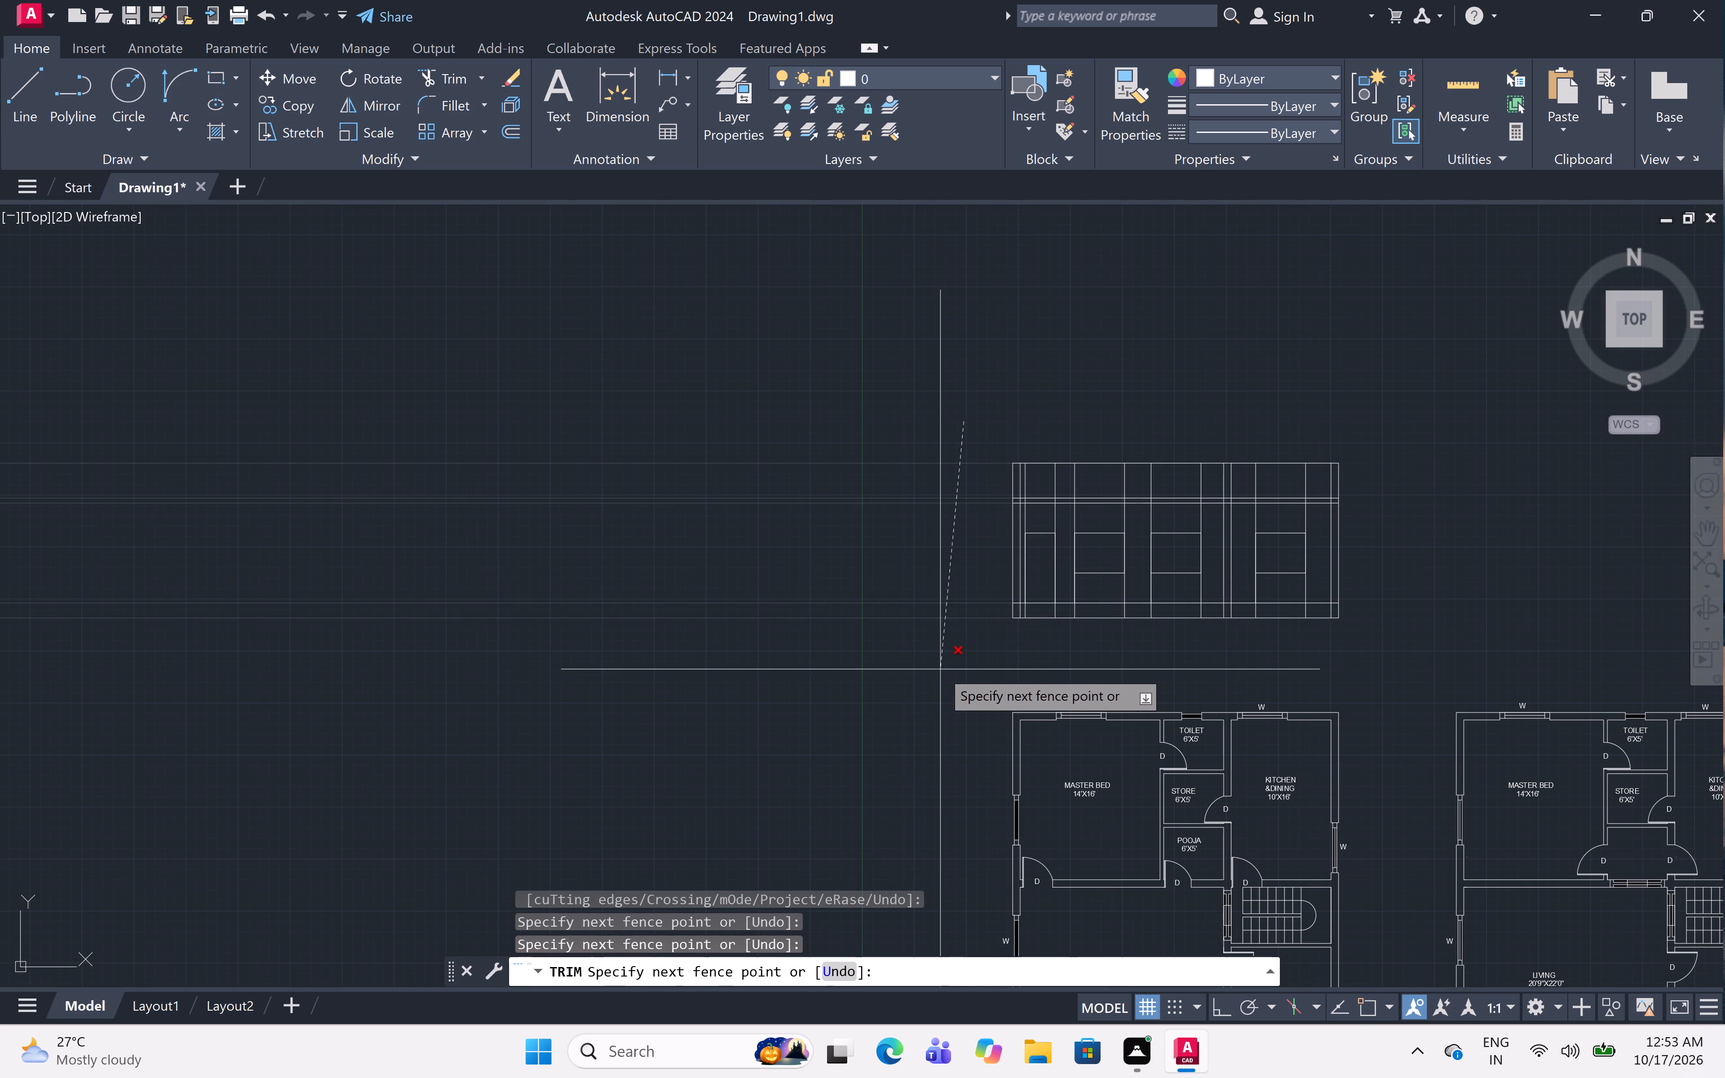
left_click(940, 669)
Trim away the inner wall line between the outer wall and the front door, segment by segment from parapet down through the plinth.
scroll(1365, 514, "up", 2)
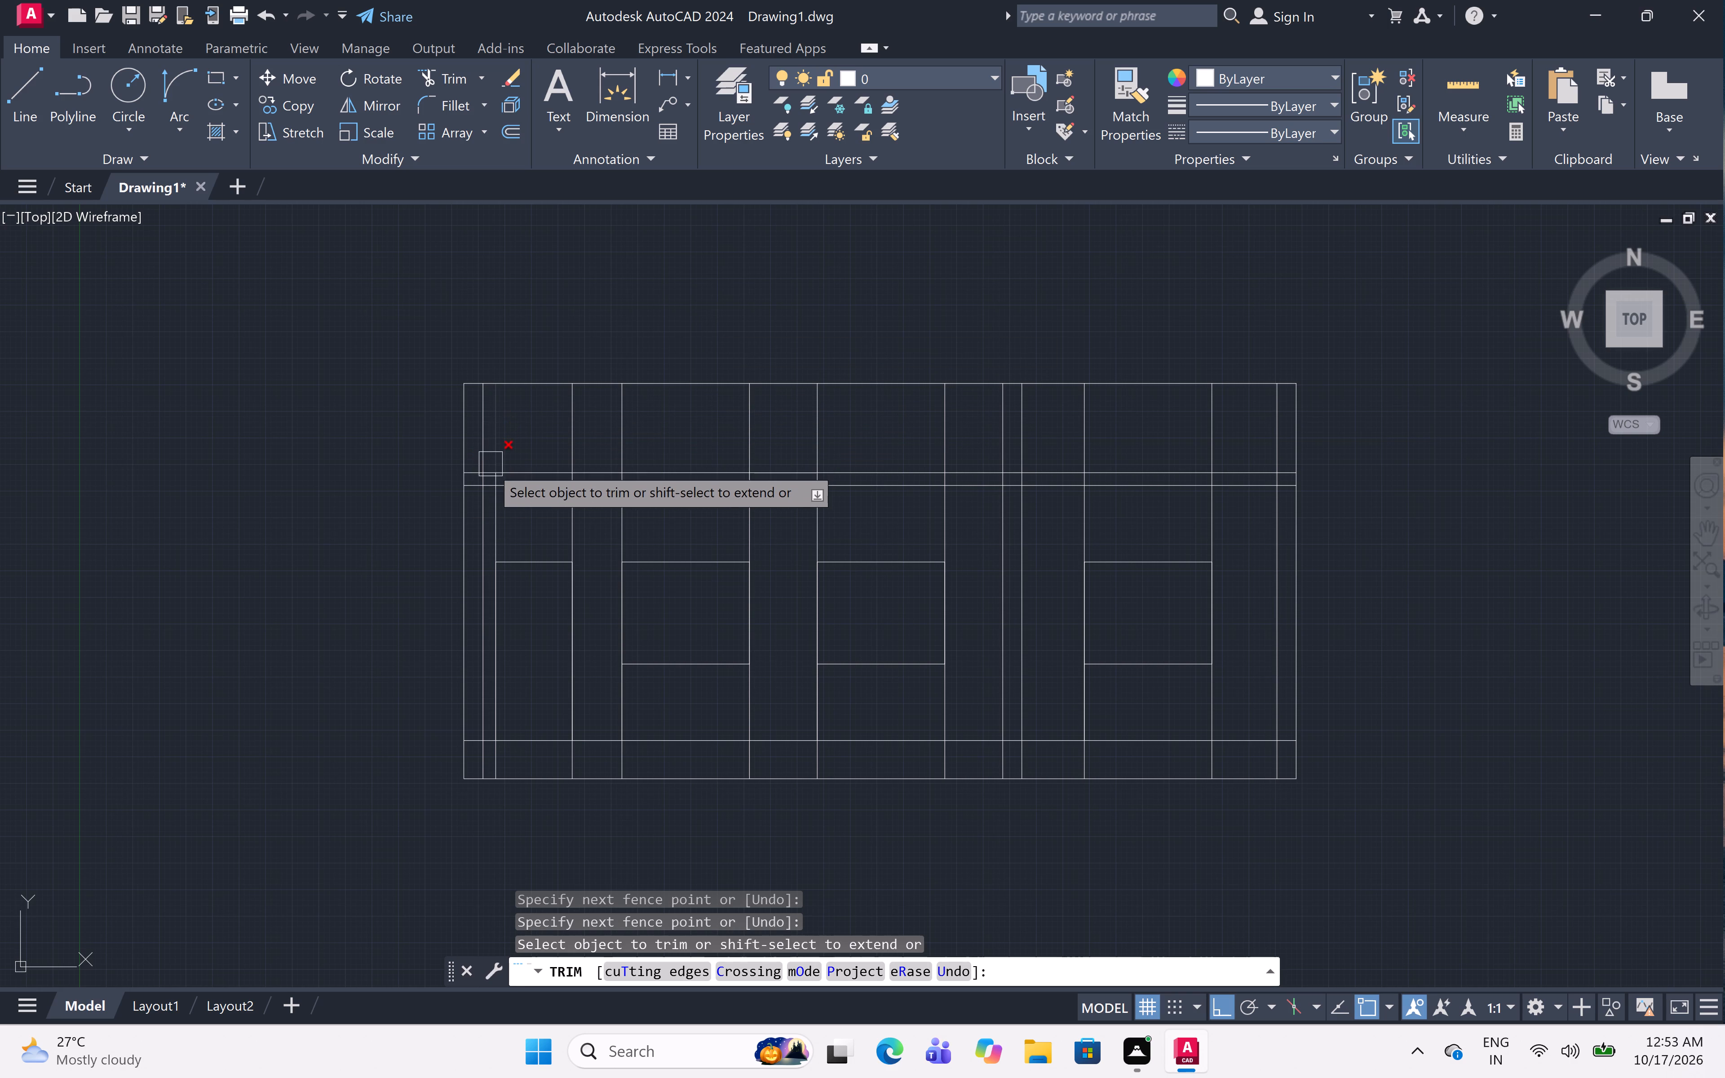
scroll(482, 443, "up", 1)
left_click(481, 442)
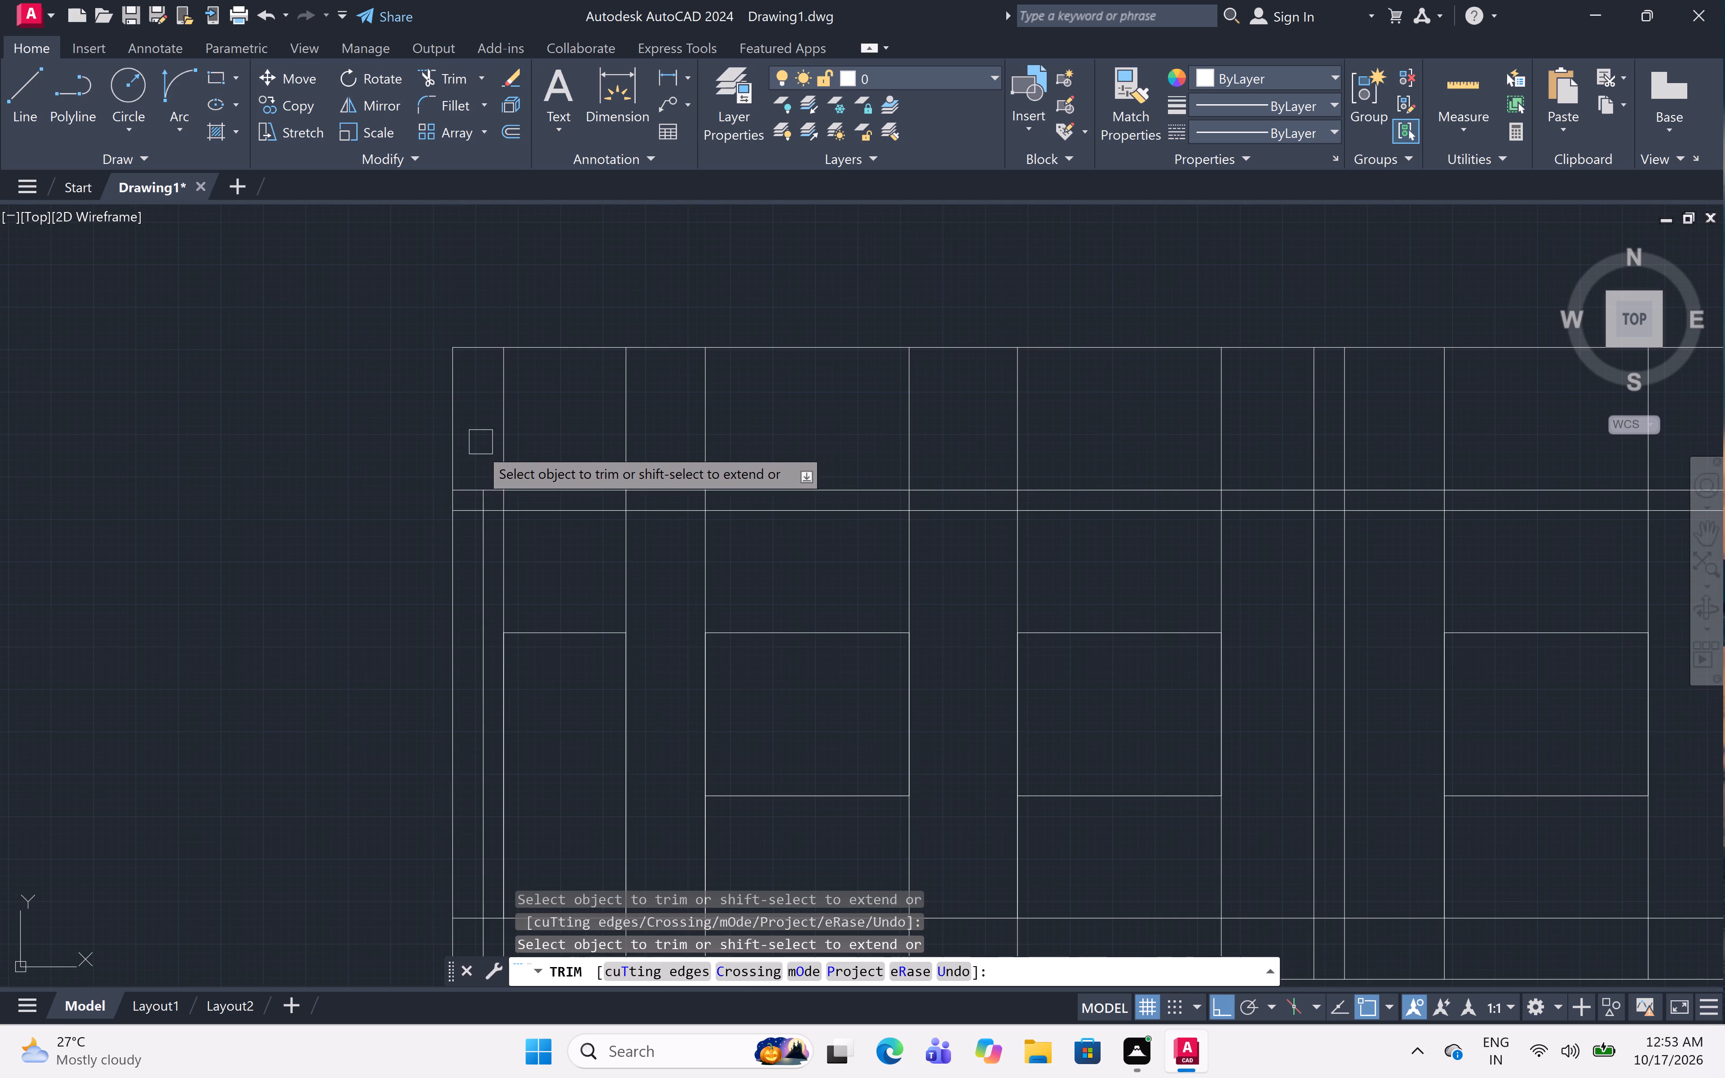
scroll(472, 505, "up", 3)
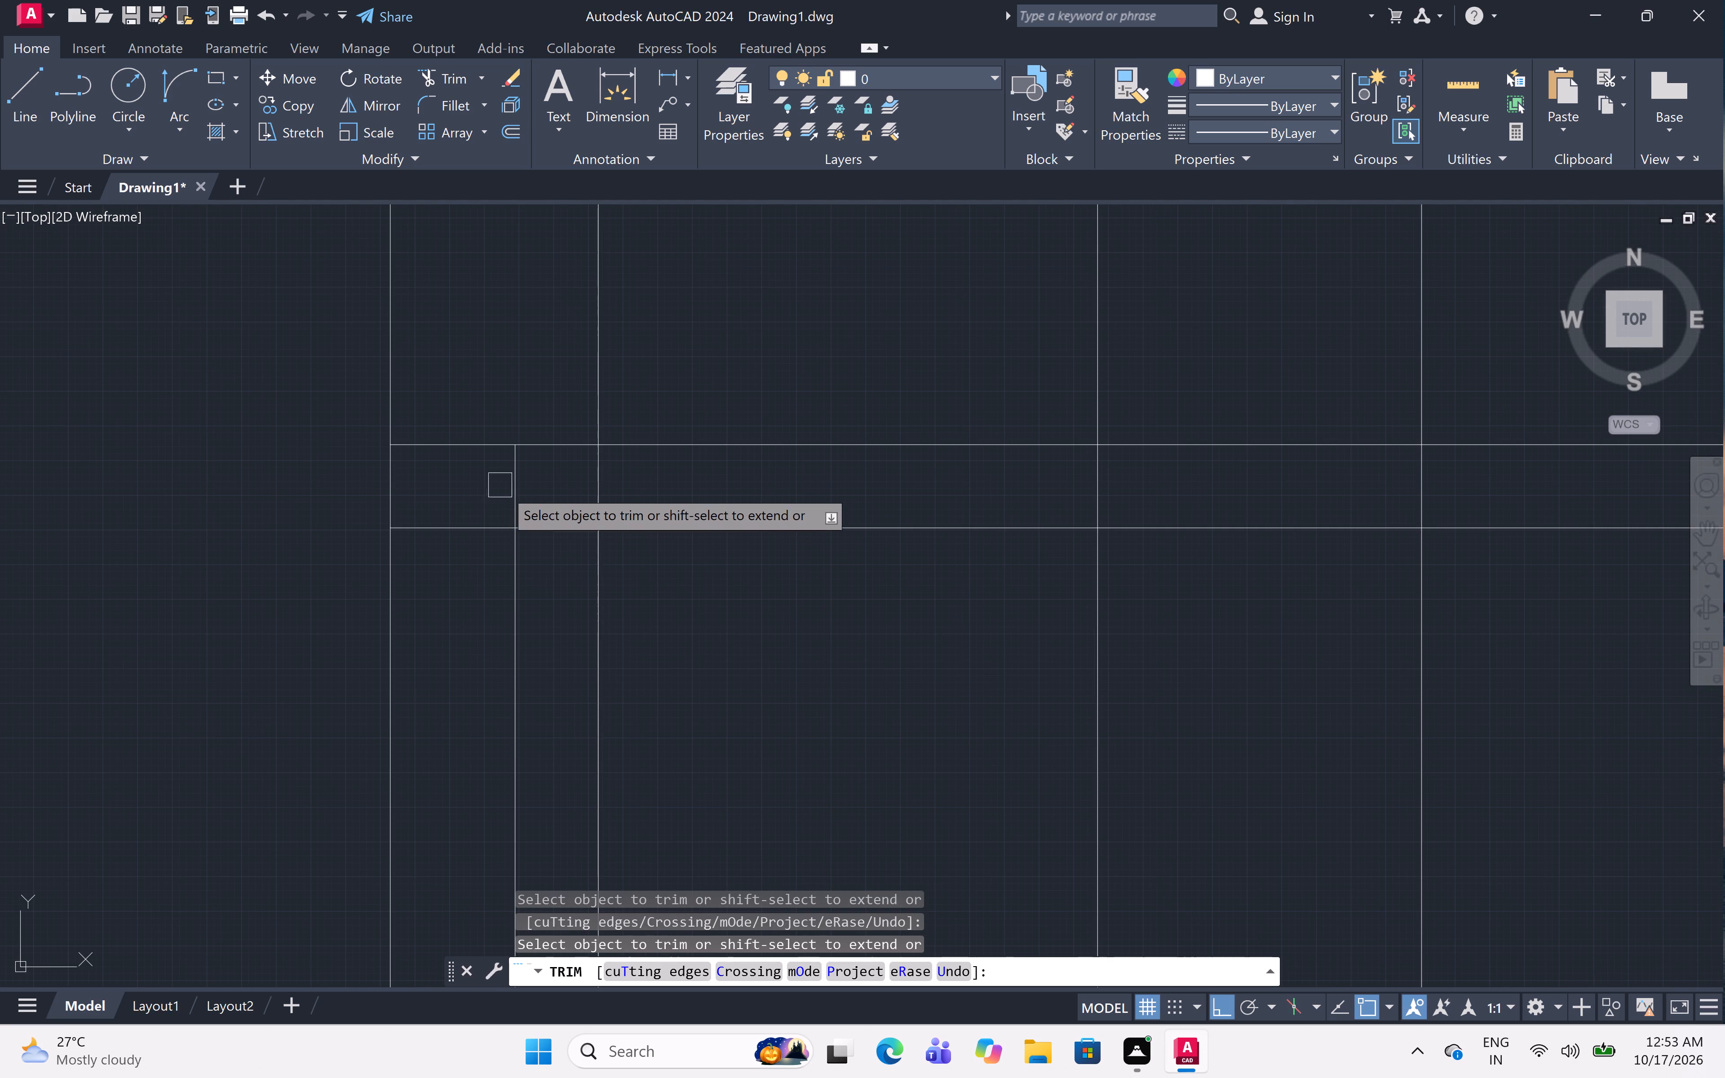
left_click(516, 495)
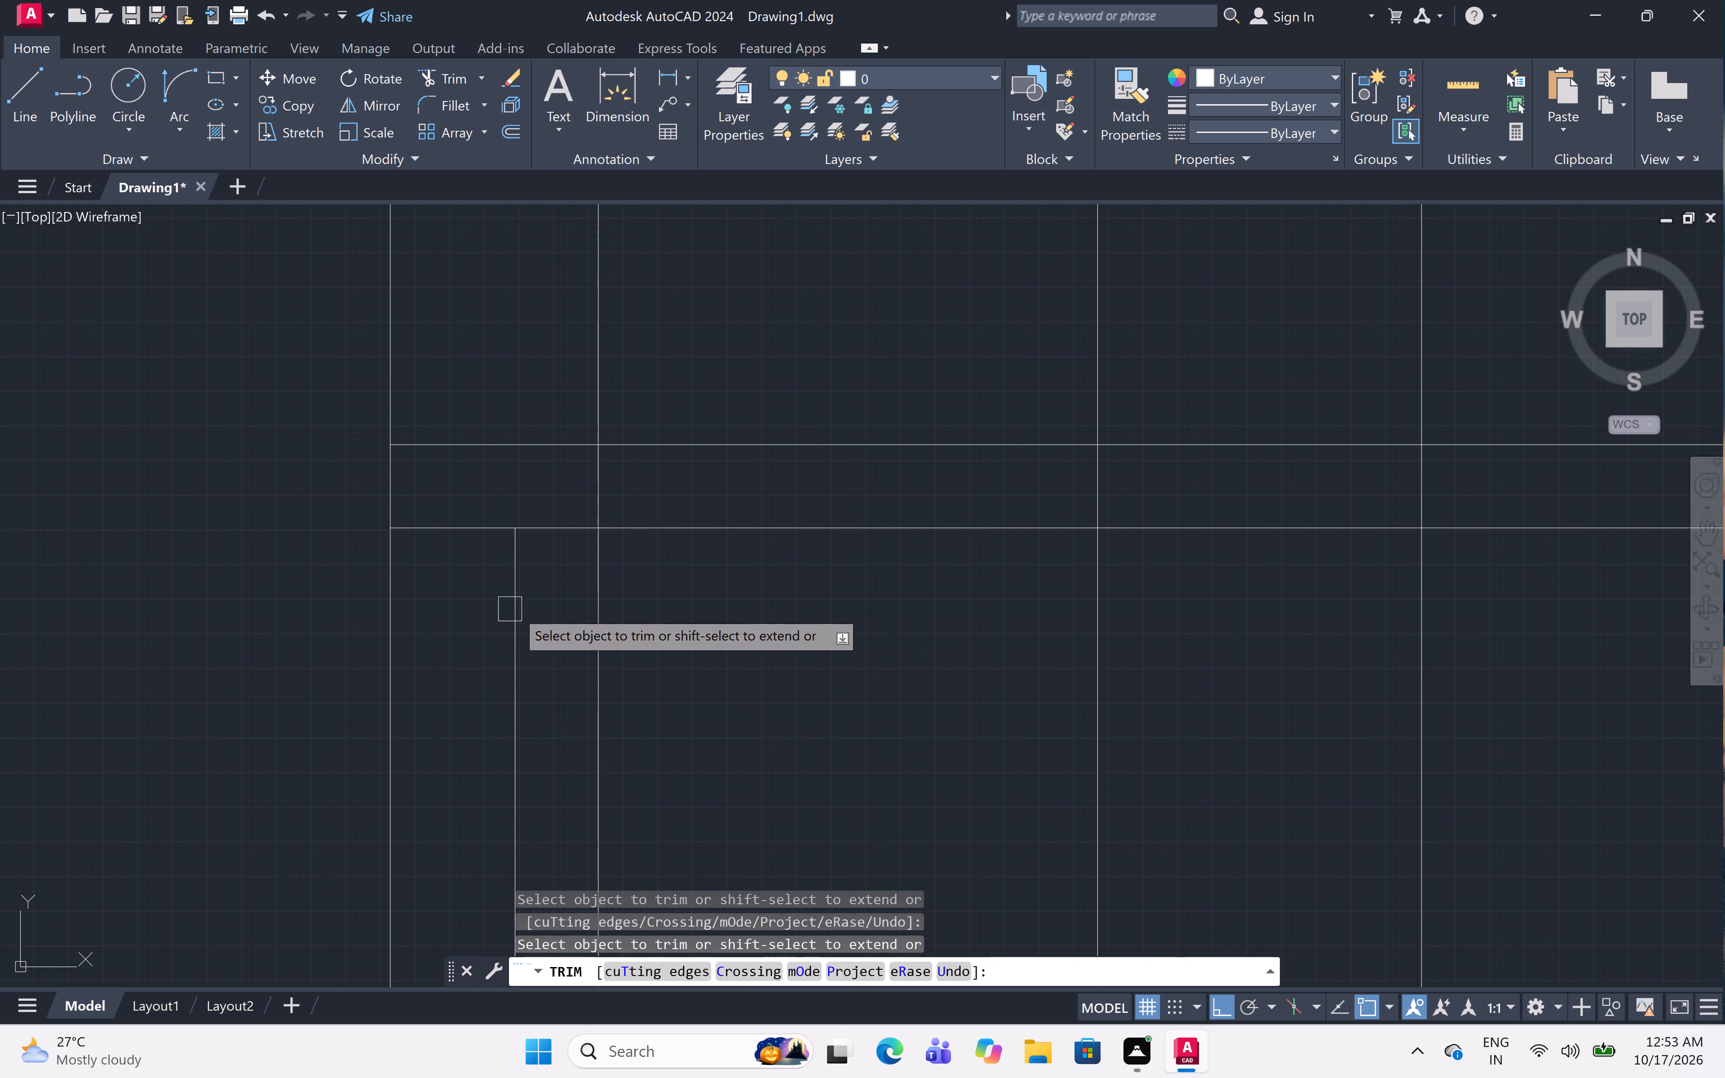
left_click(516, 609)
scroll(510, 443, "down", 3)
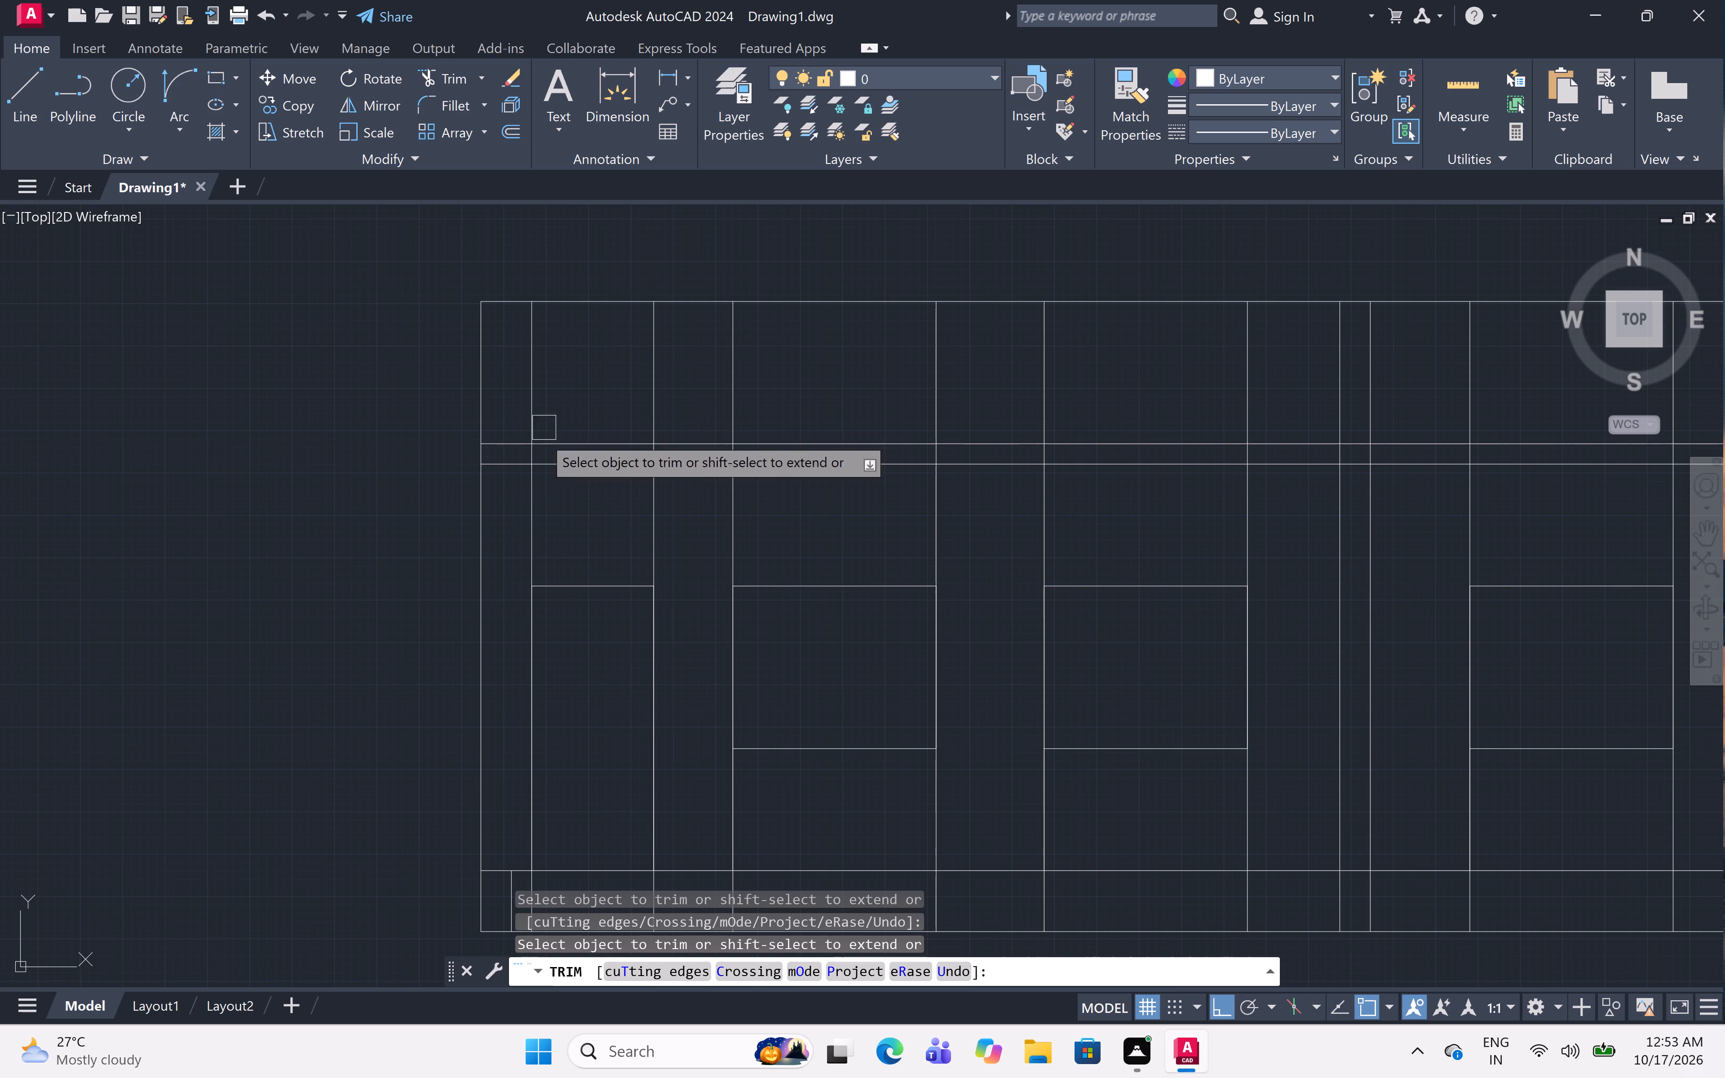
scroll(532, 541, "down", 1)
scroll(515, 769, "up", 3)
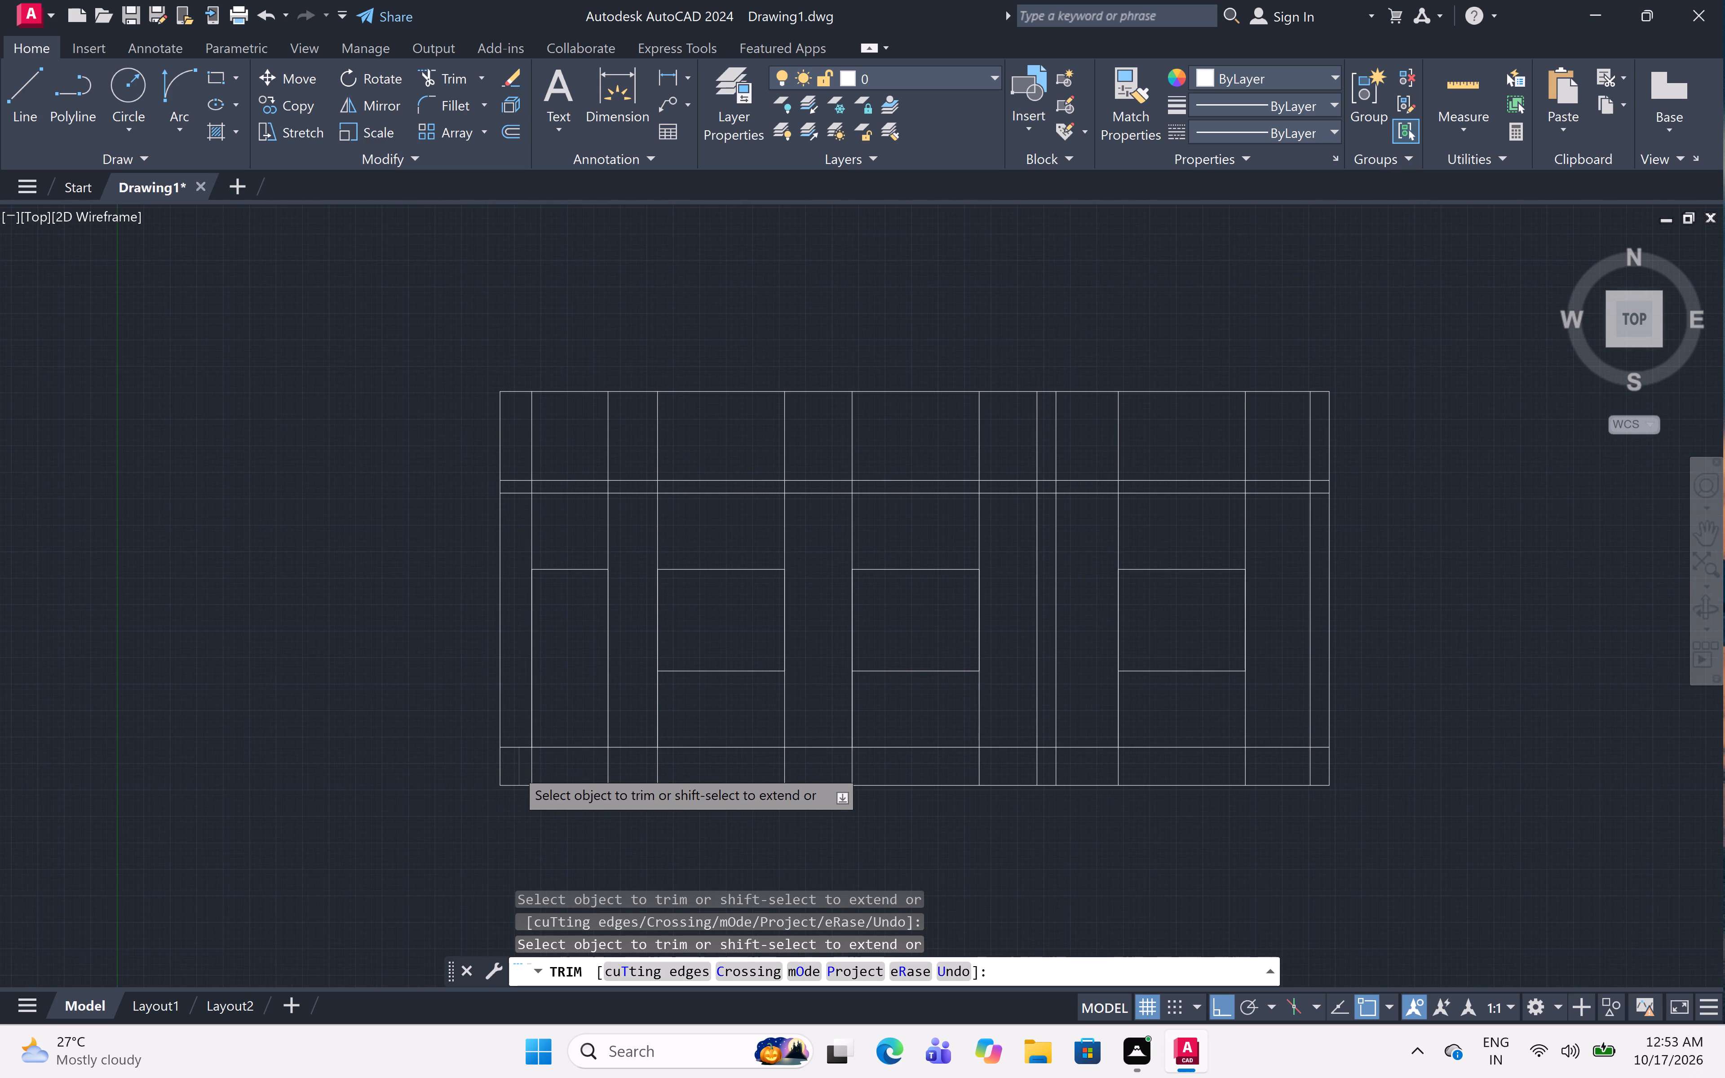
left_click(533, 751)
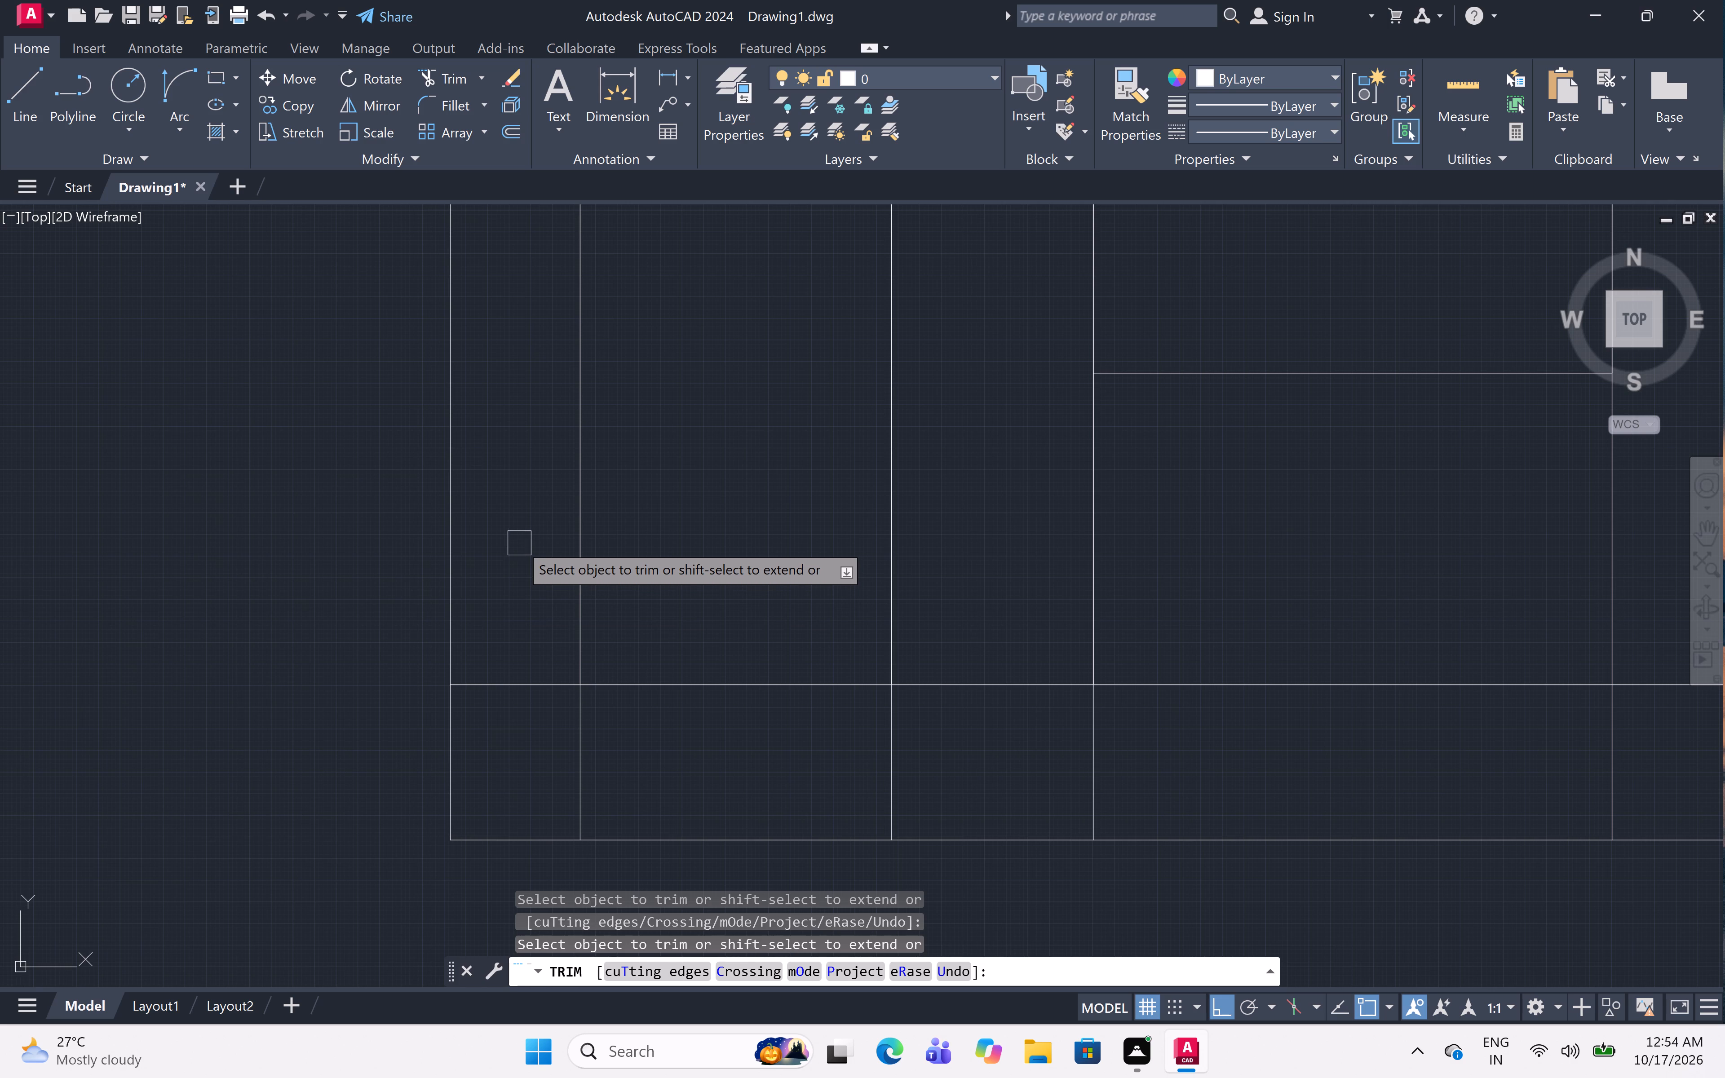
Trim the vertical projection lines between the slab's underside and the door and window heads, including the two intermediate wall lines.
scroll(574, 508, "down", 3)
scroll(579, 565, "up", 2)
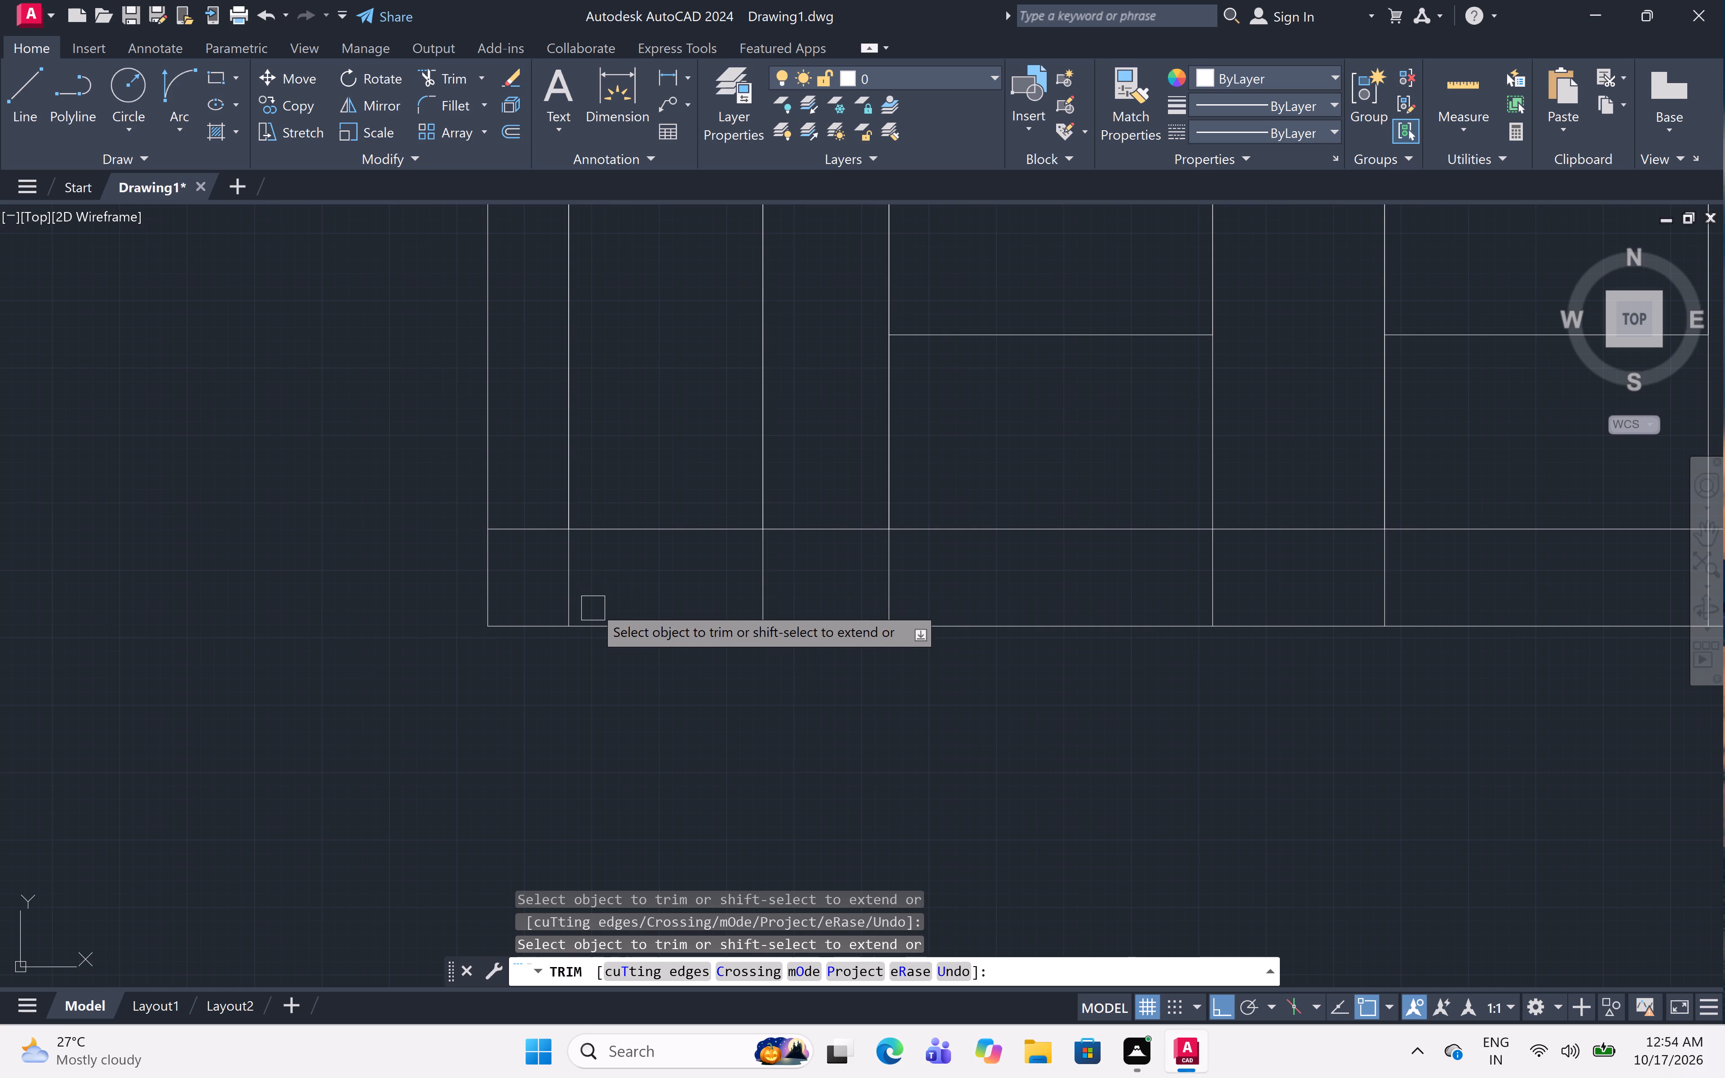
middle_click_drag(641, 576, 606, 751)
scroll(658, 511, "down", 1)
middle_click_drag(658, 510, 648, 599)
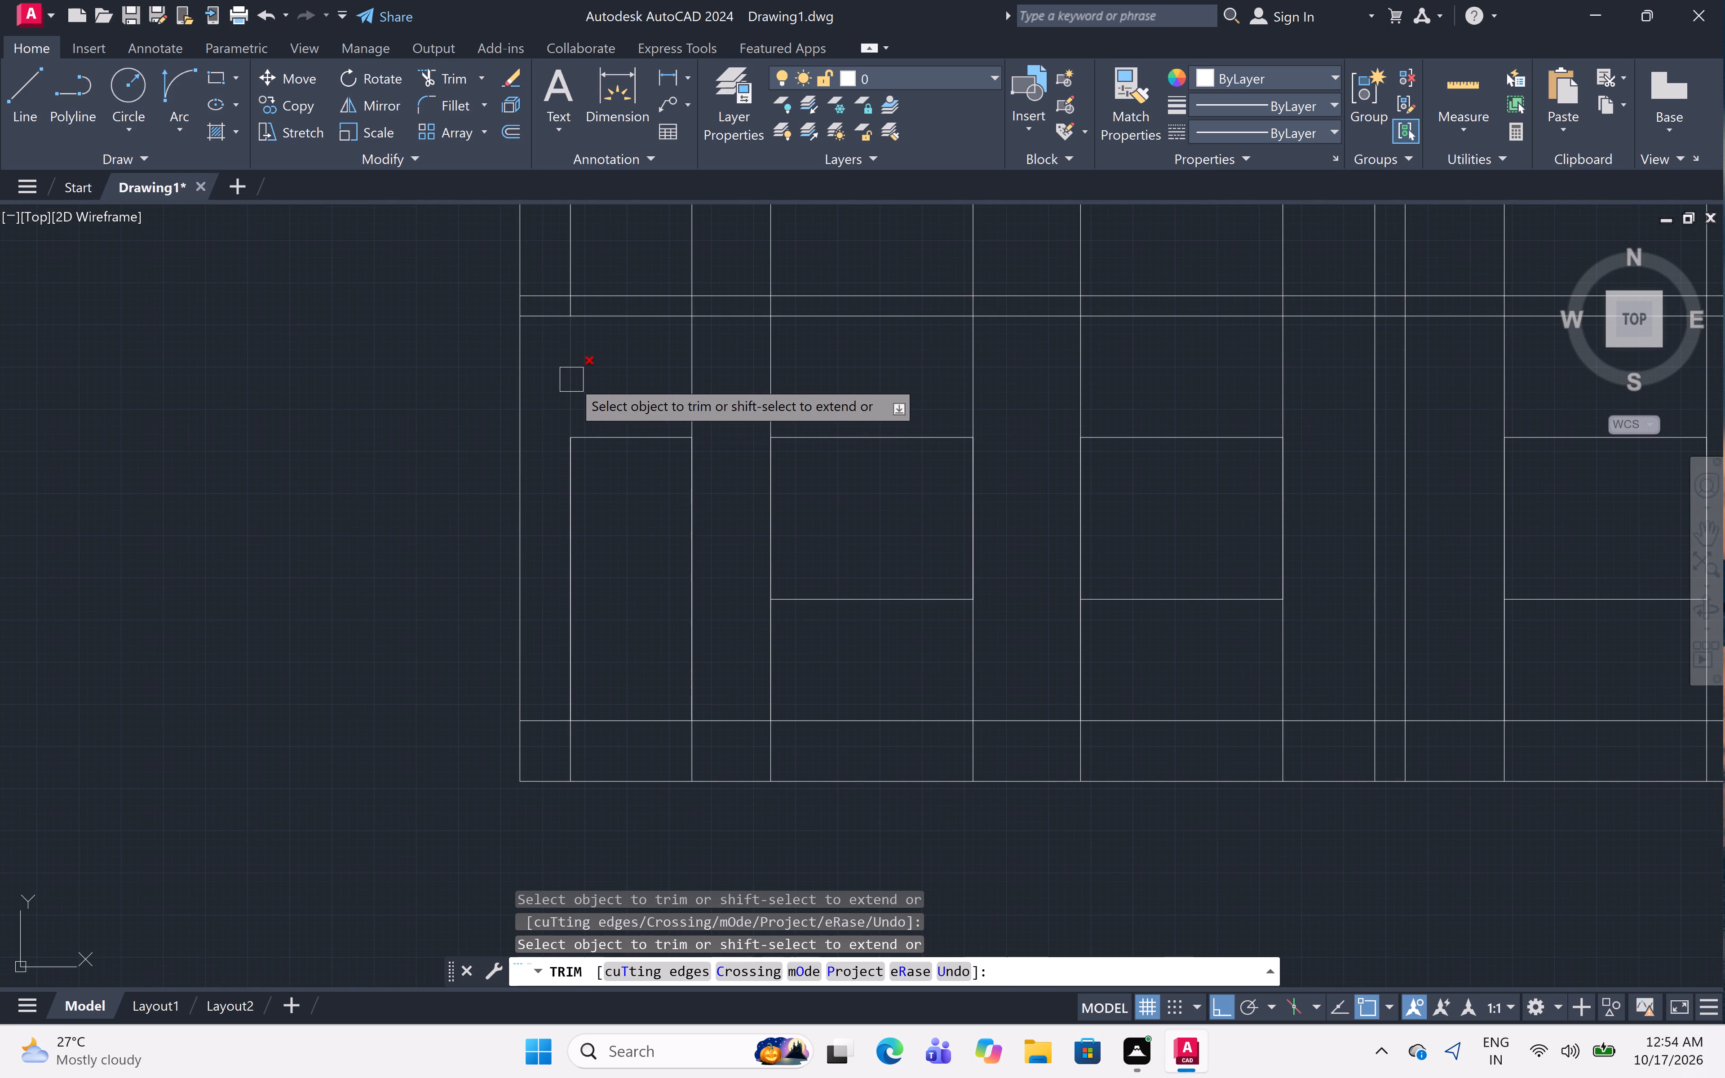
left_click(571, 380)
left_click(686, 387)
left_click(615, 386)
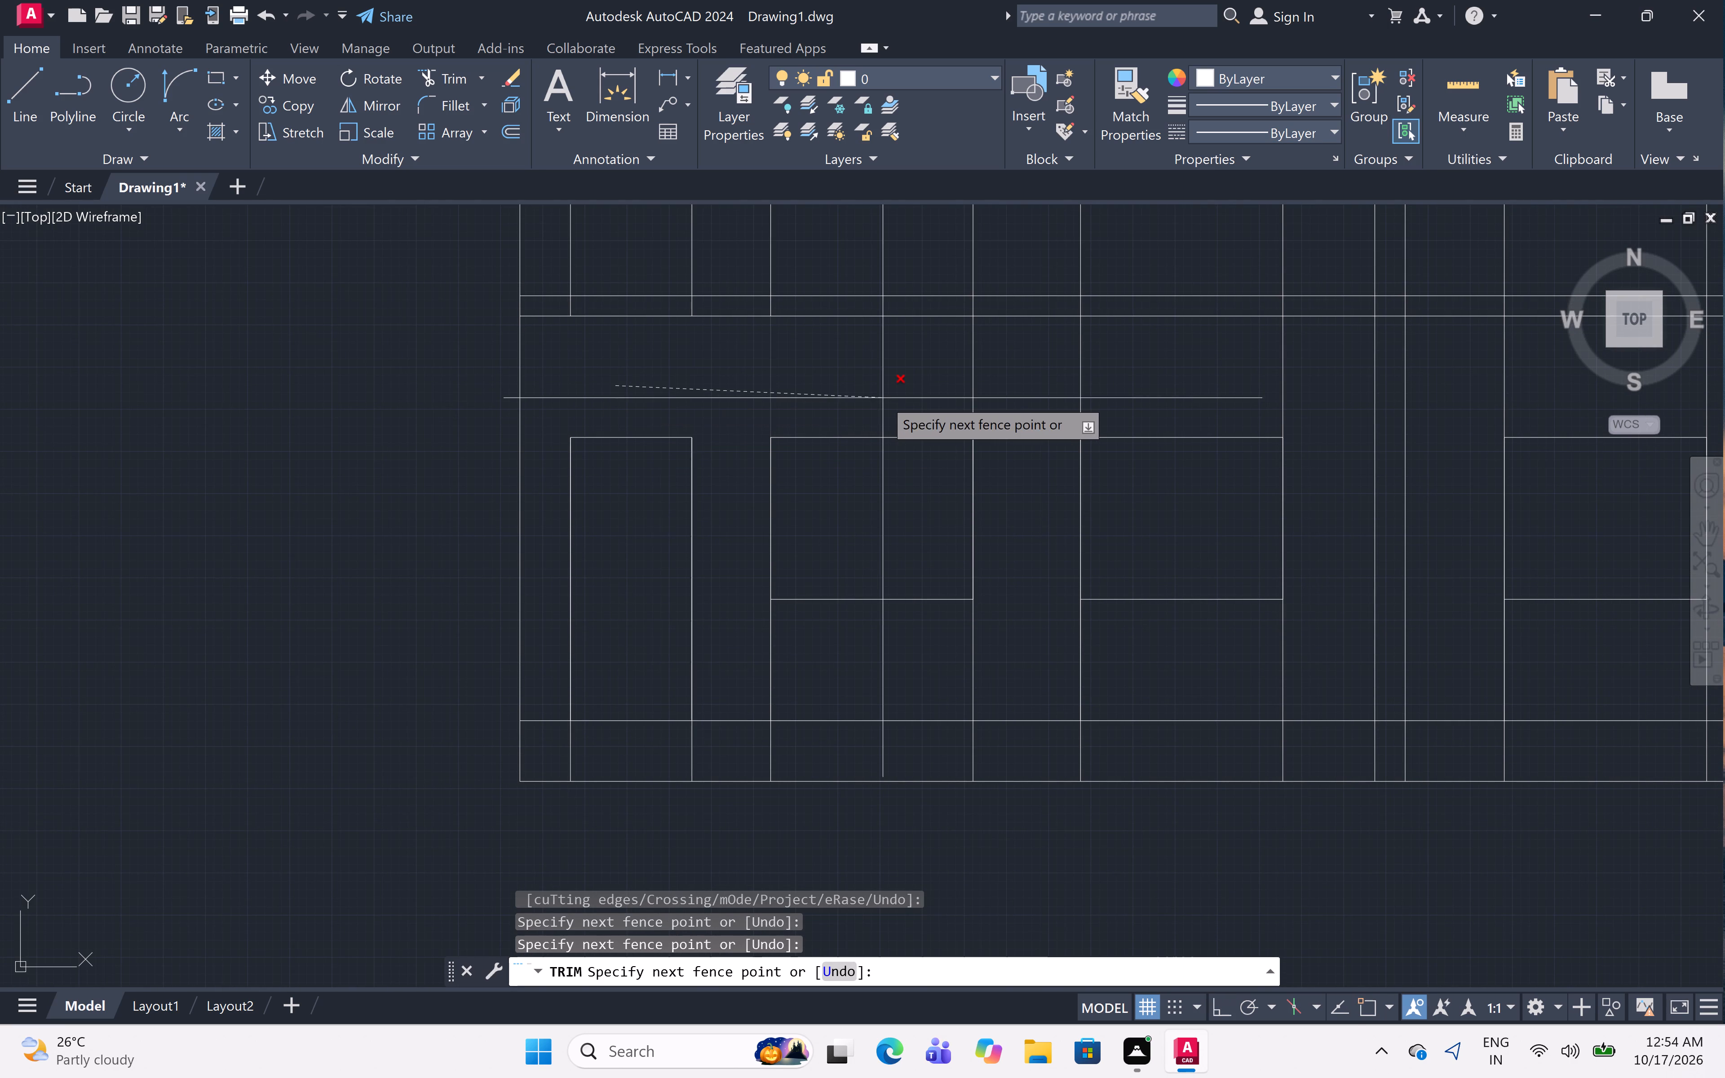
scroll(913, 390, "down", 1)
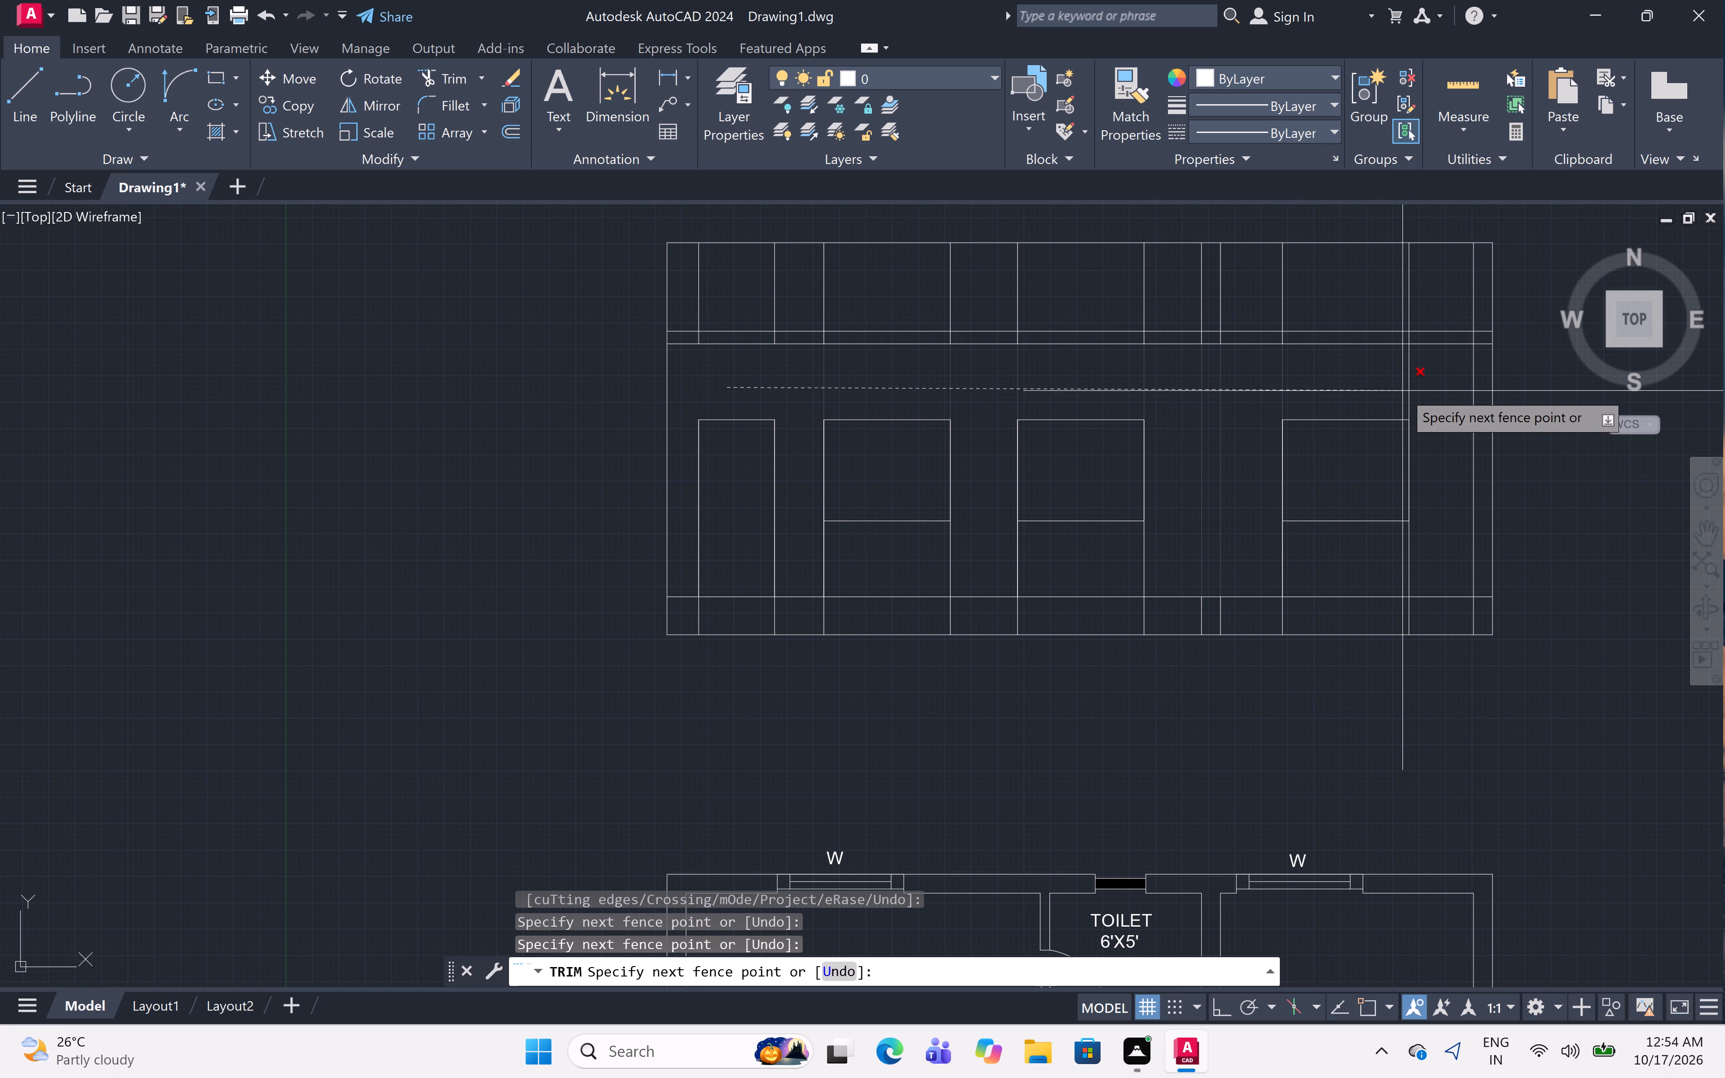
left_click(1433, 376)
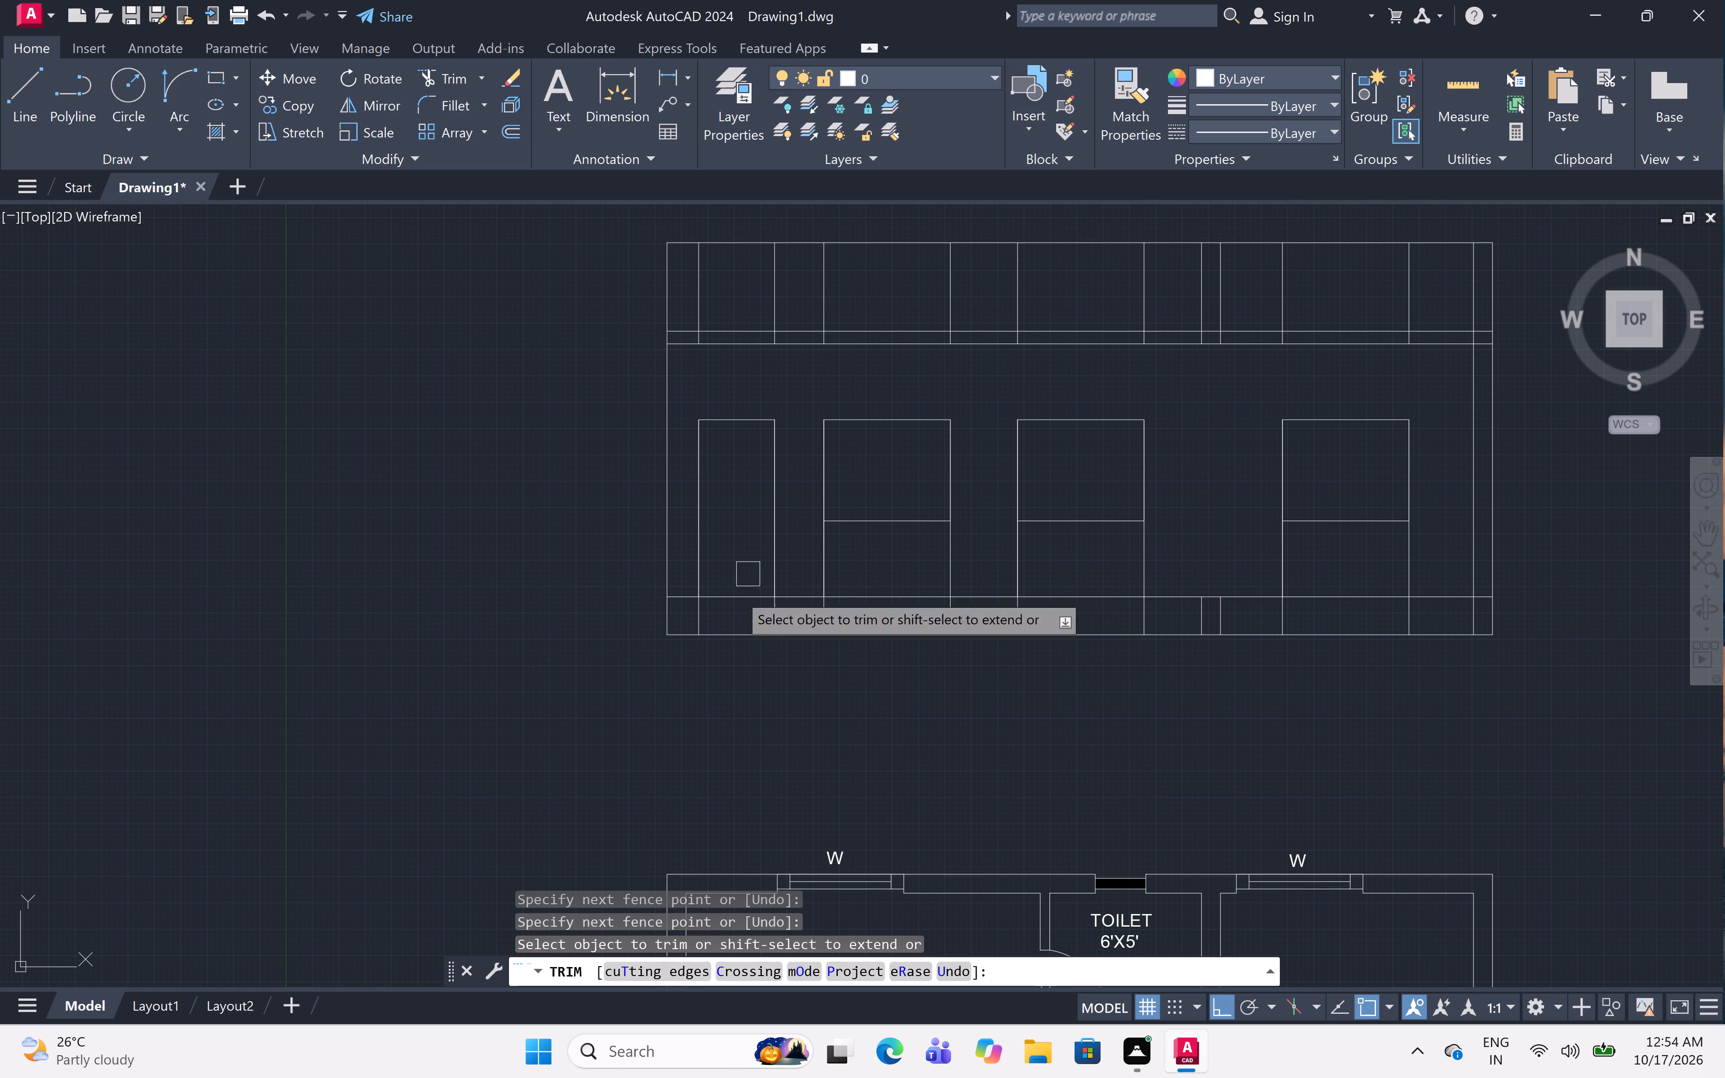
Trim the projection lines between the window sills and upper plinth line, plus the inner wall line beyond the third window.
left_click(804, 567)
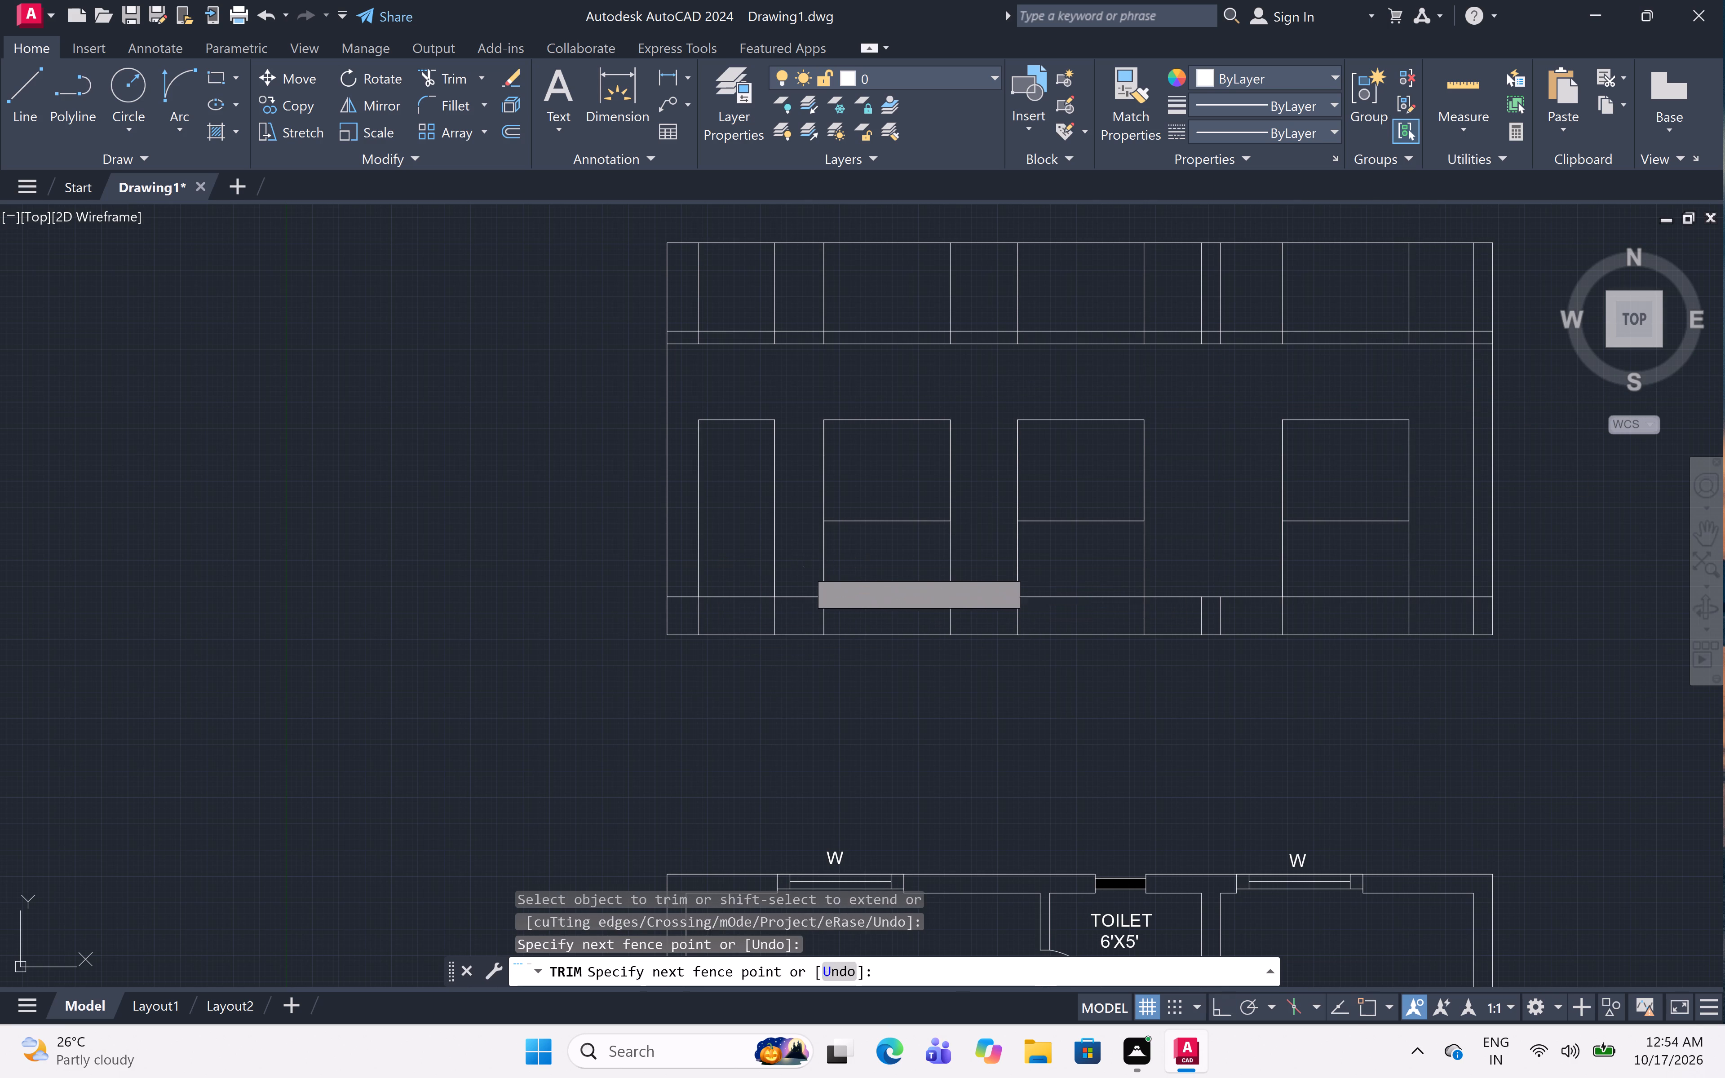
left_click(1433, 556)
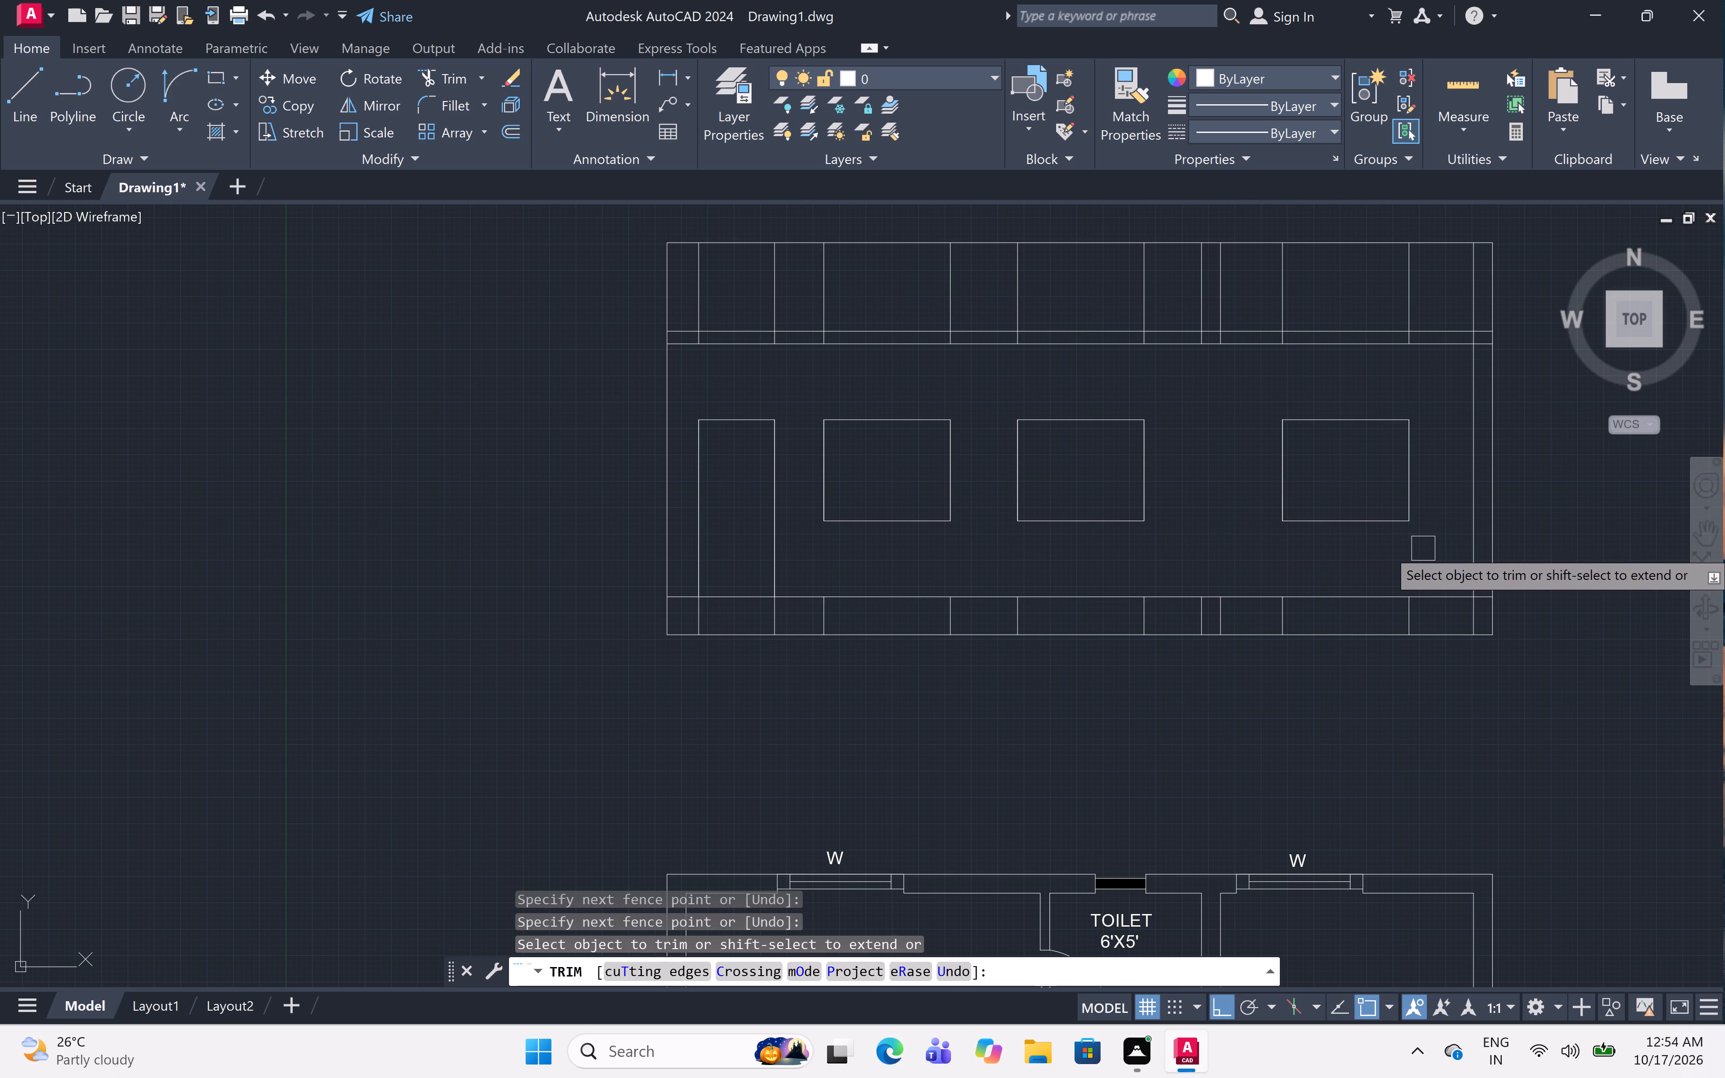
left_click(1463, 481)
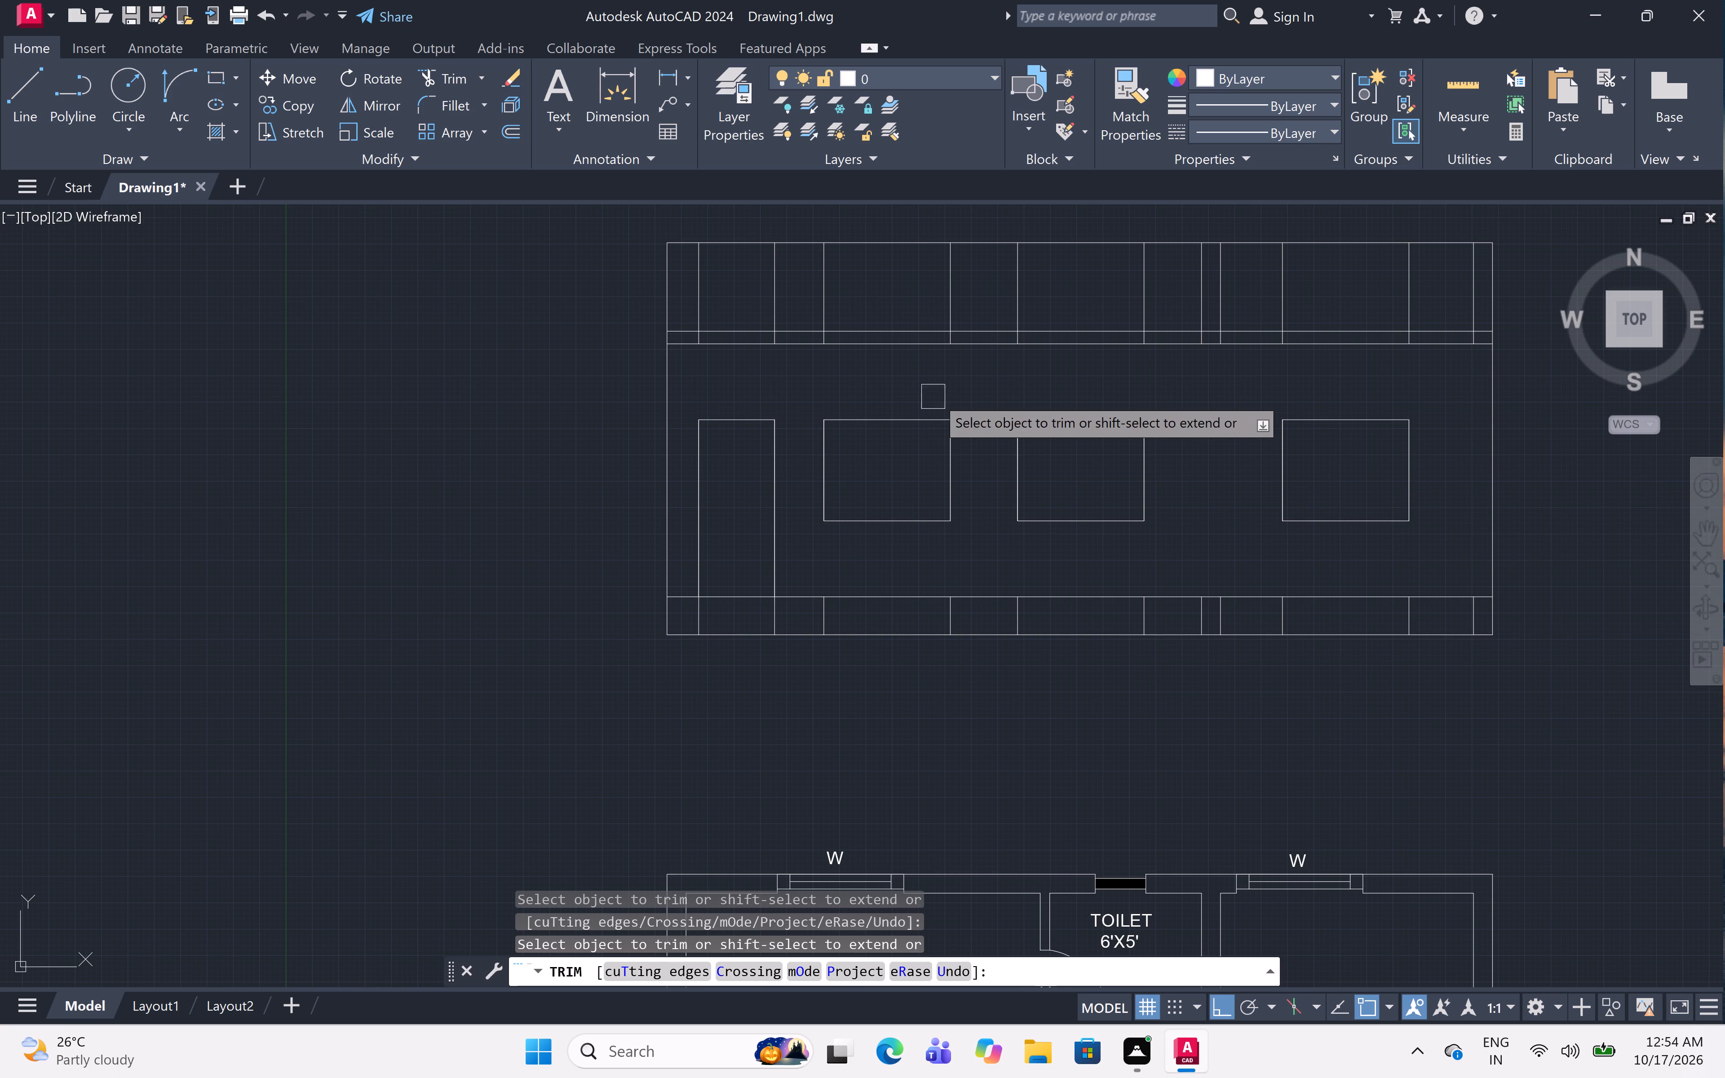
Trim all inner vertical lines in the parapet band between the slab top and the parapet top with a fence.
middle_click_drag(935, 392, 853, 585)
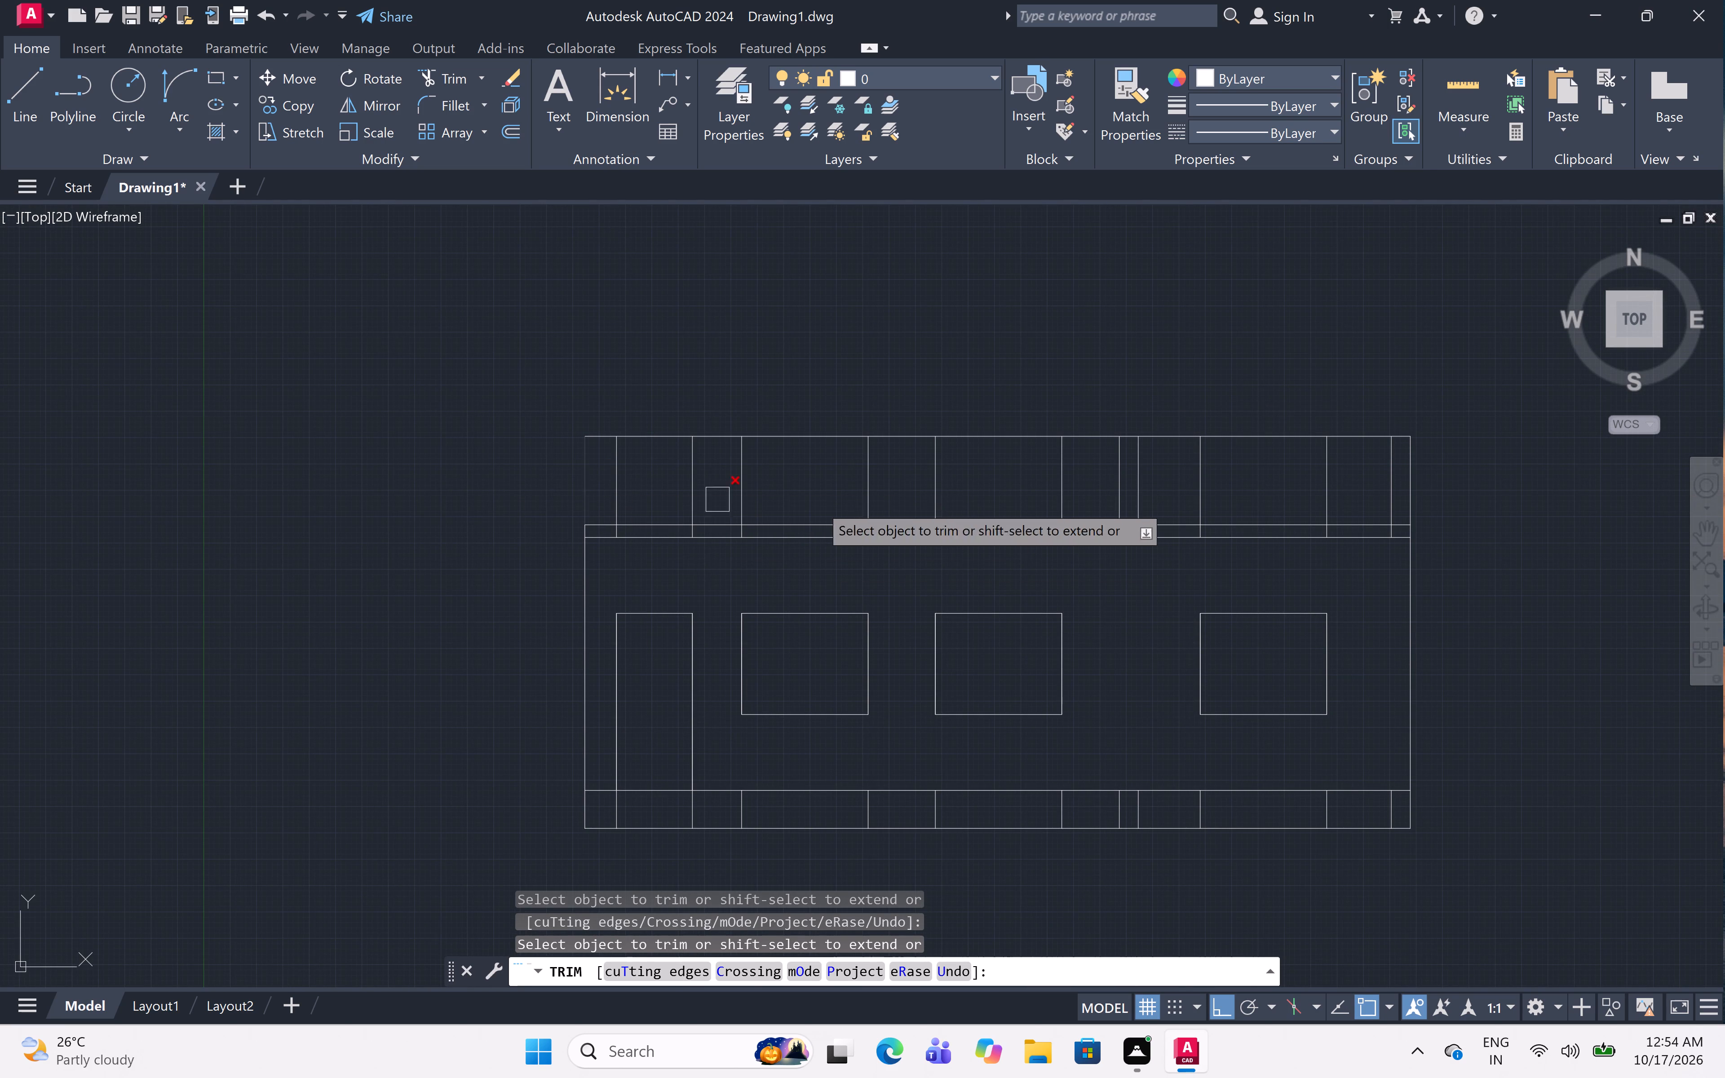
scroll(1177, 342, "up", 1)
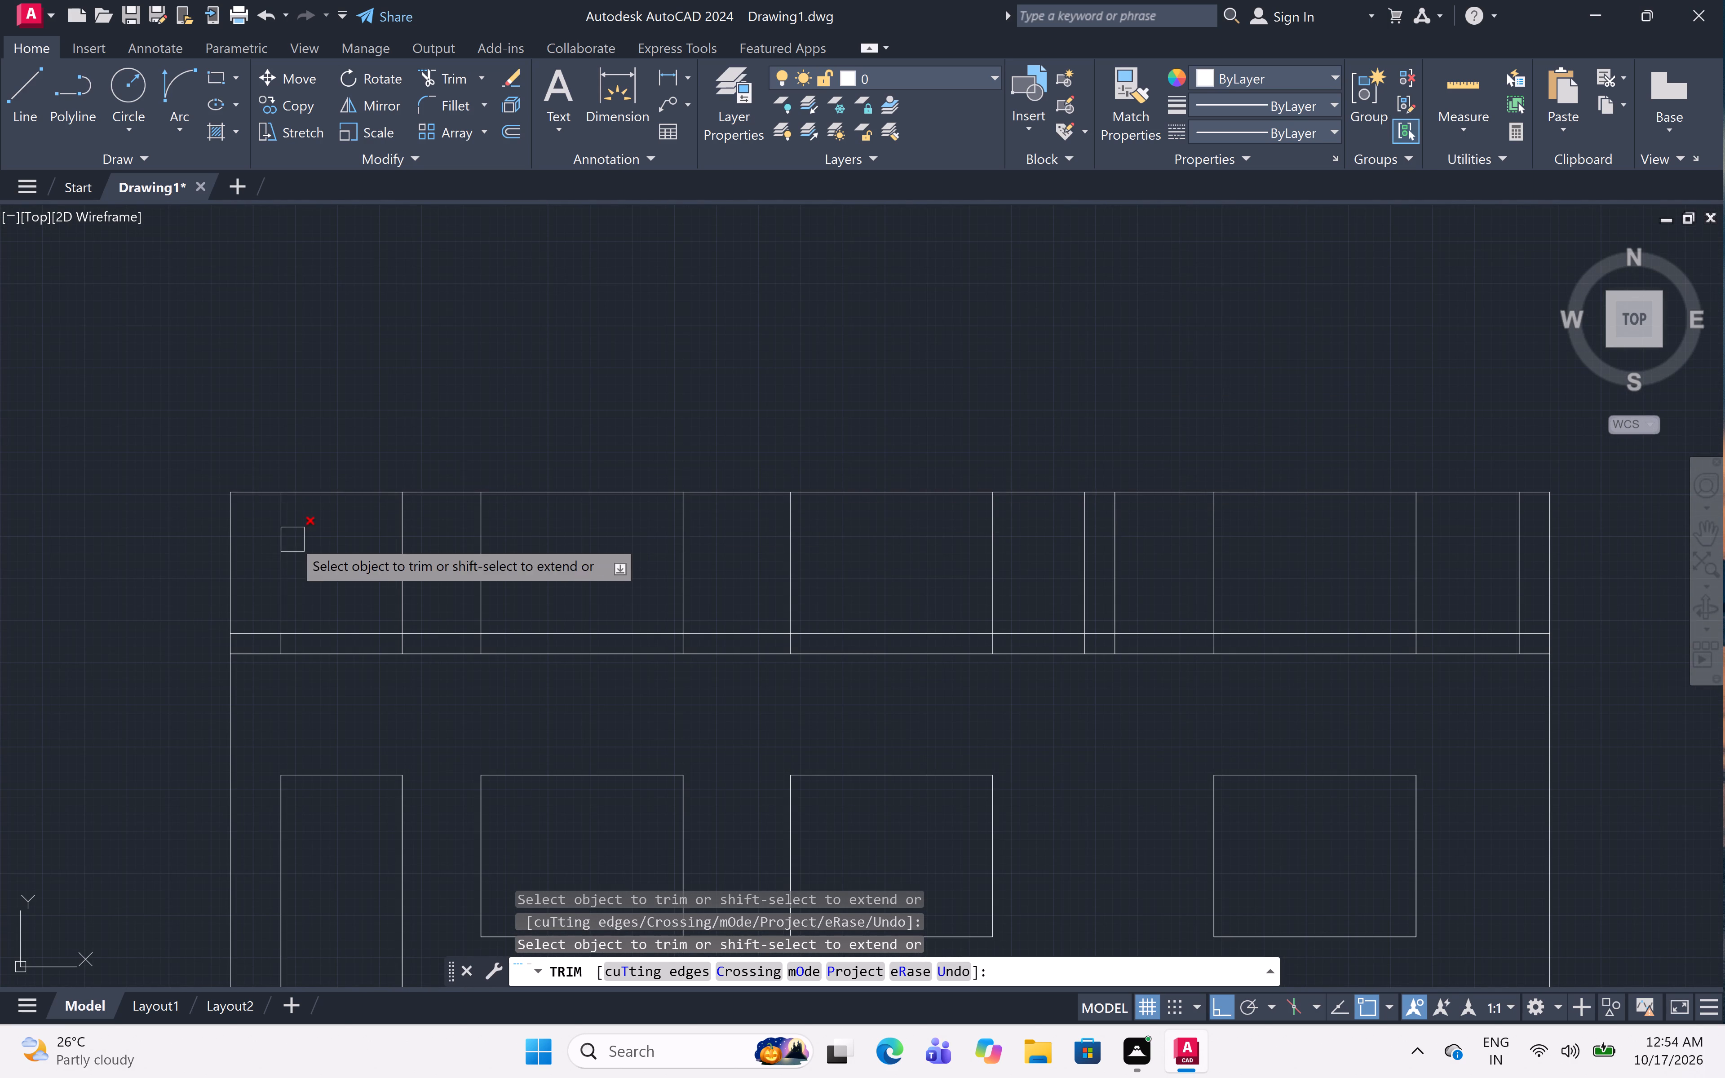
left_click(248, 567)
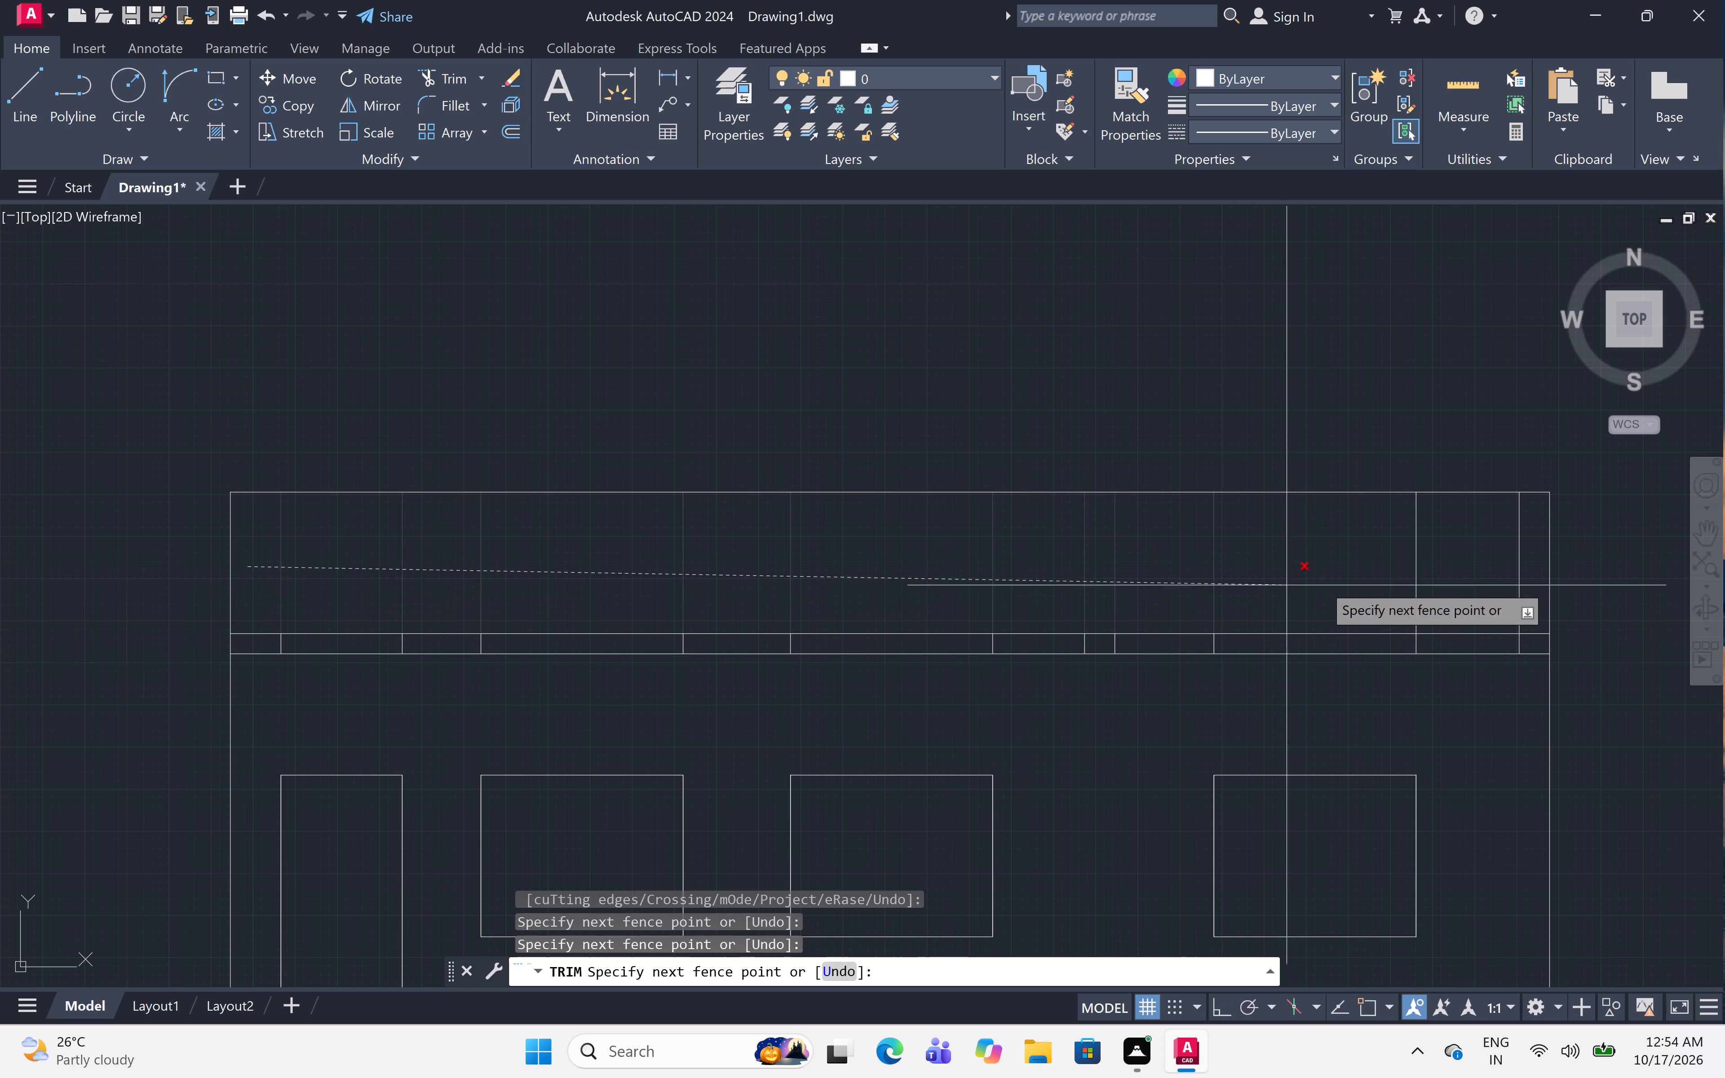
left_click(1530, 562)
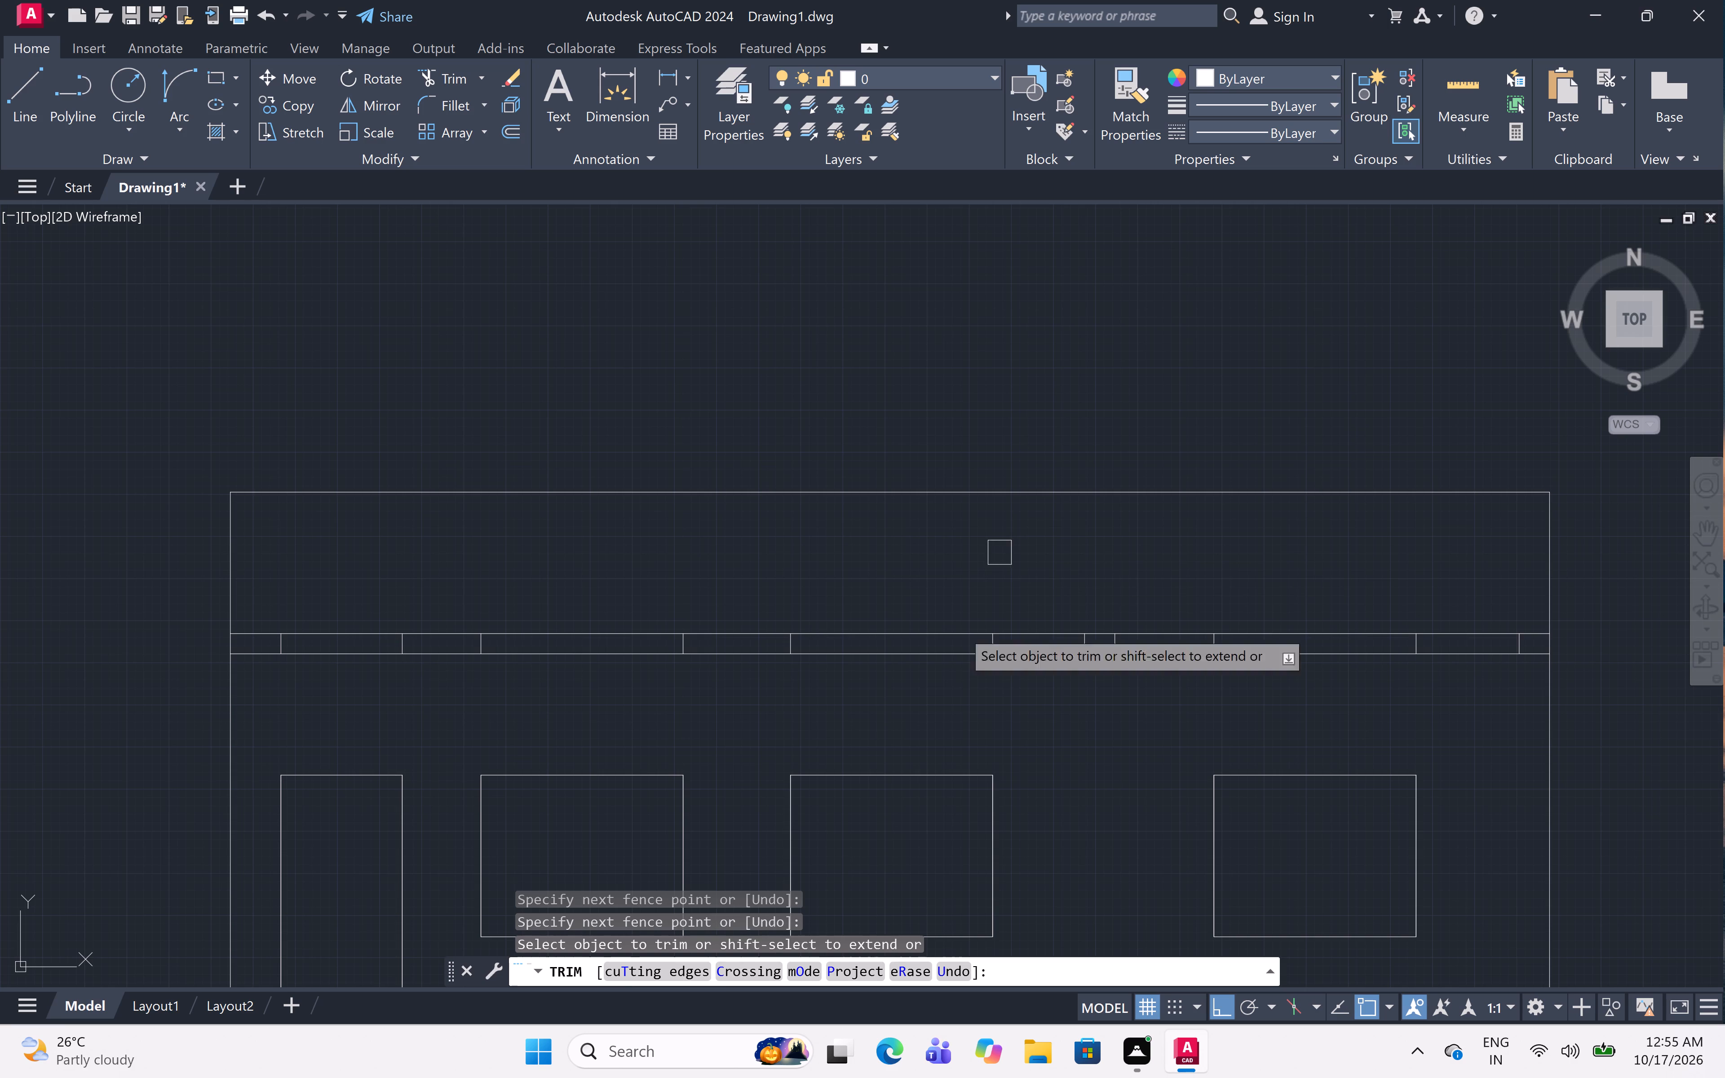
Trim all inner vertical segments within the thin slab band along the full elevation width, and end the Trim command.
scroll(252, 638, "up", 2)
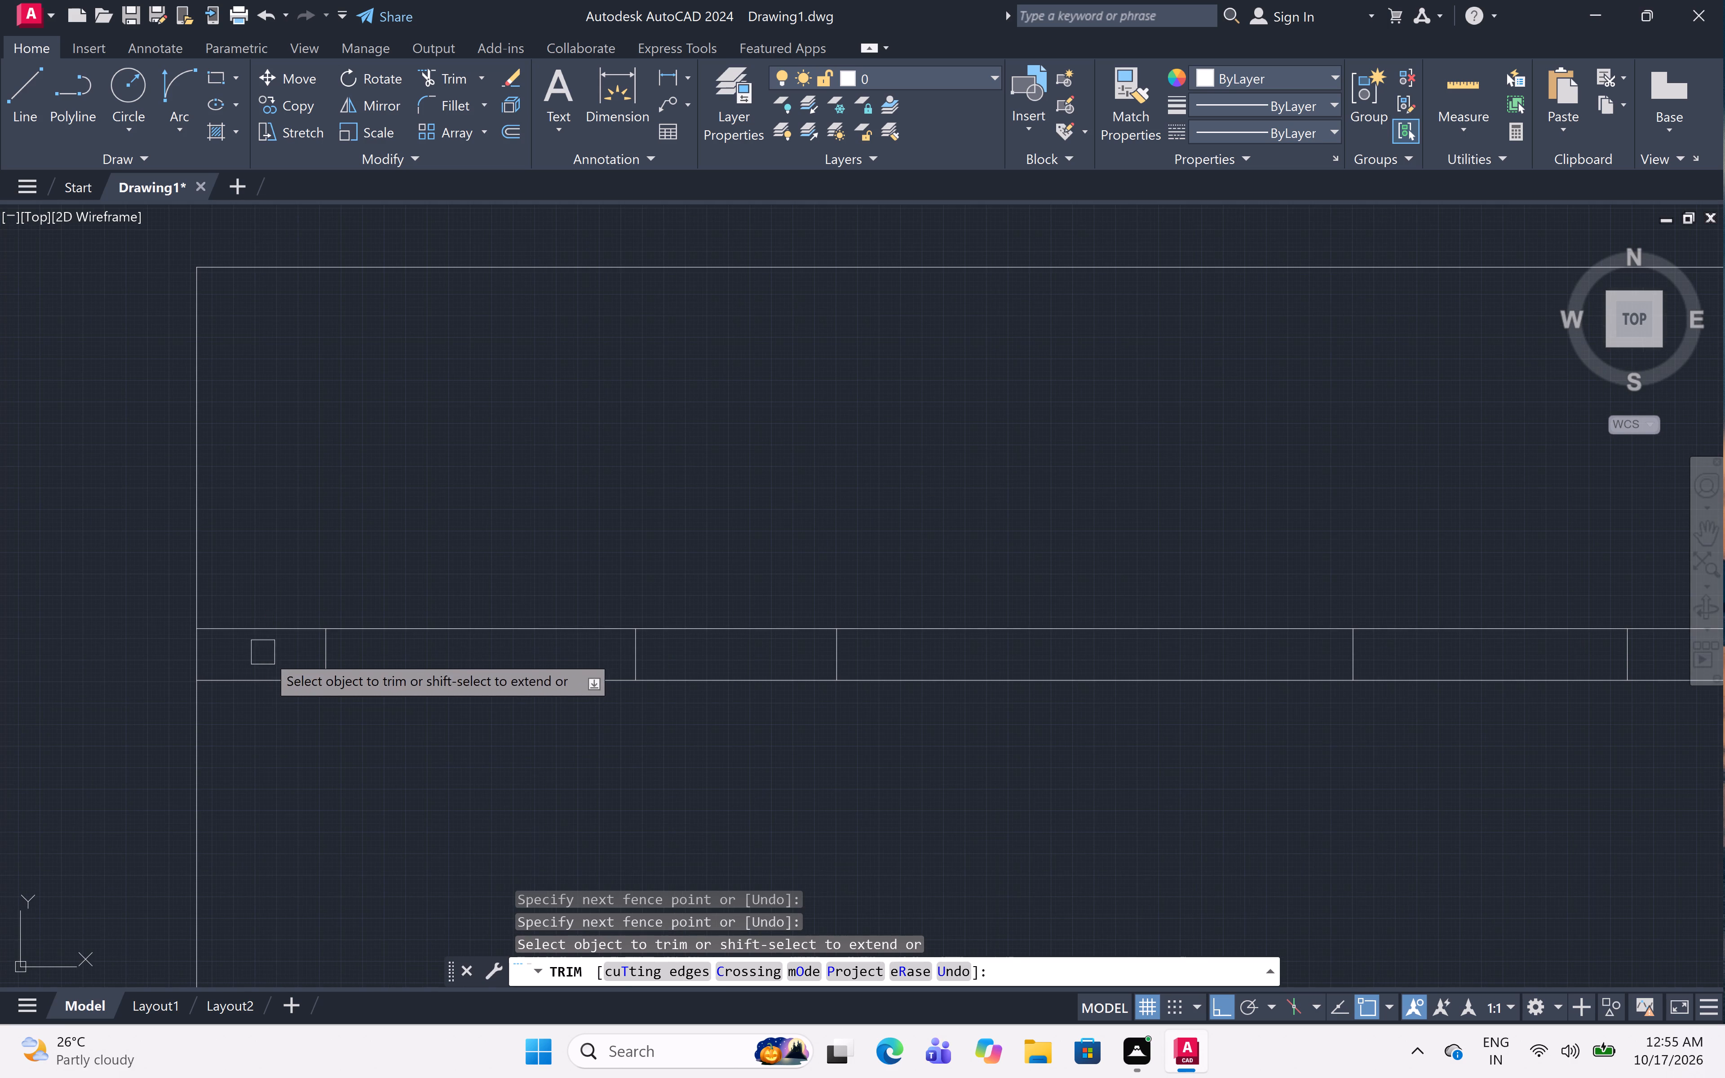
left_click(275, 657)
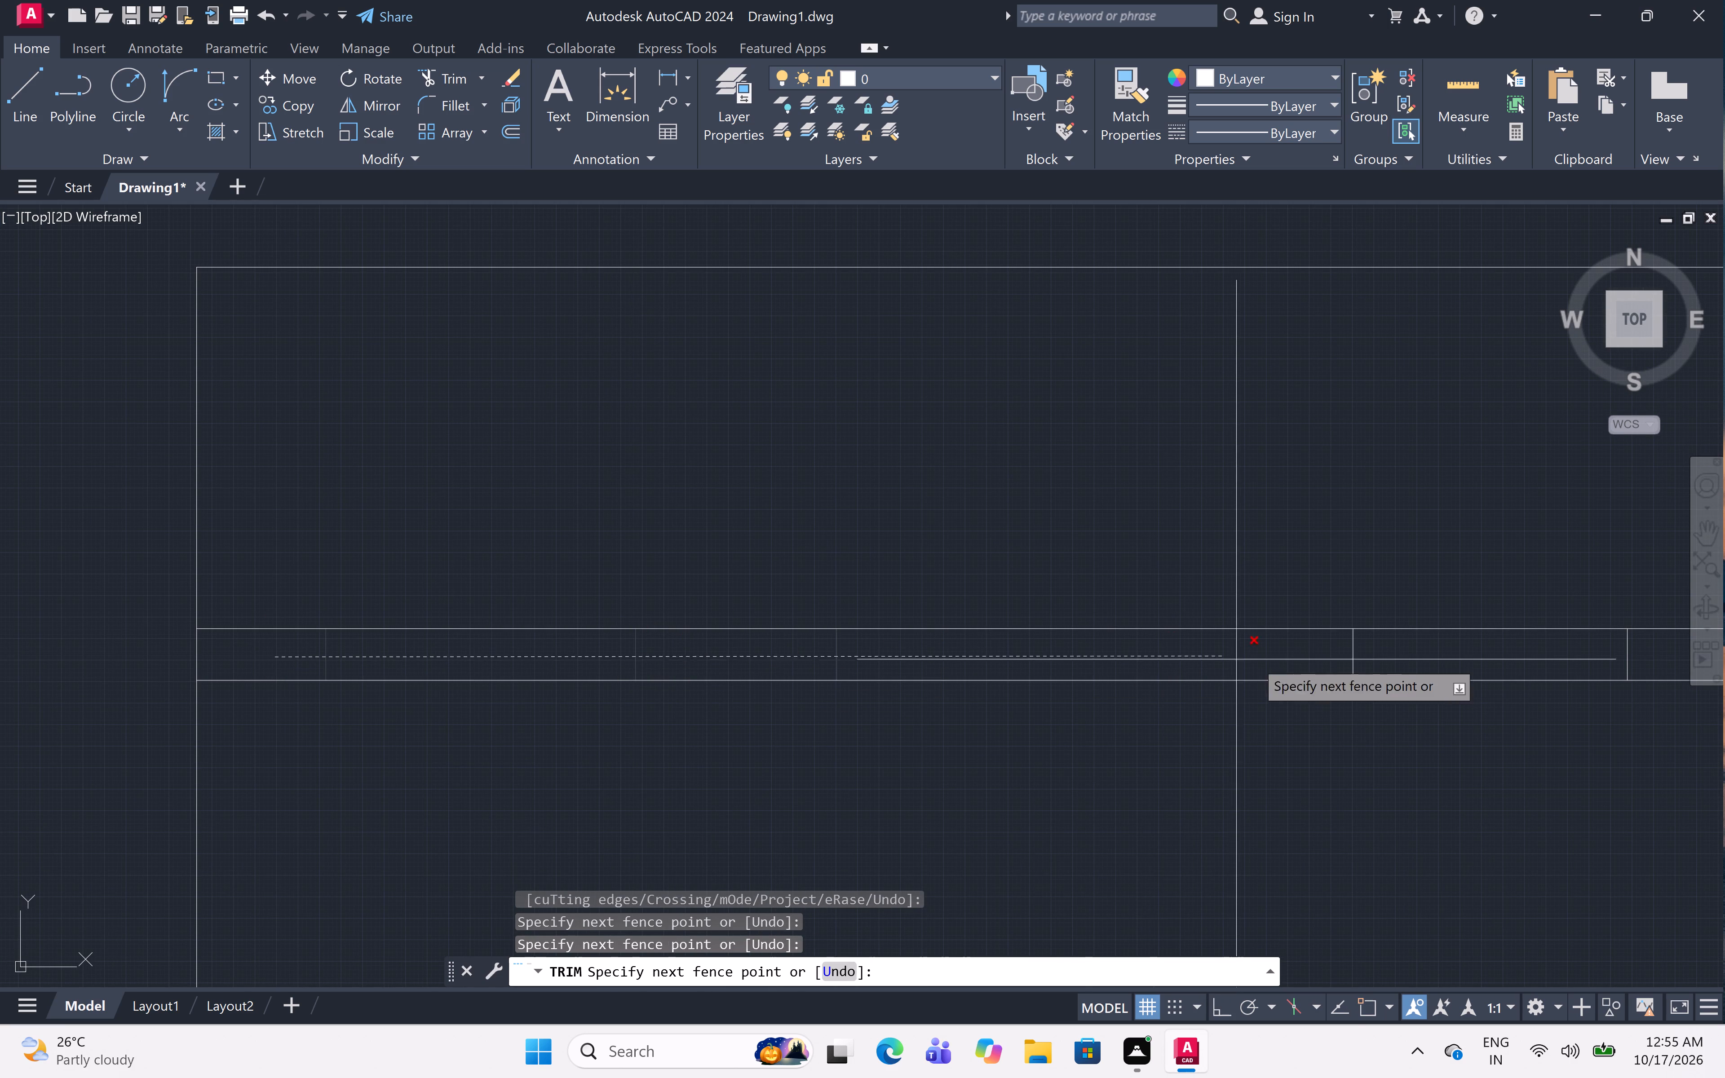
left_click(1368, 655)
scroll(1370, 650, "down", 2)
middle_click_drag(1383, 694, 1383, 693)
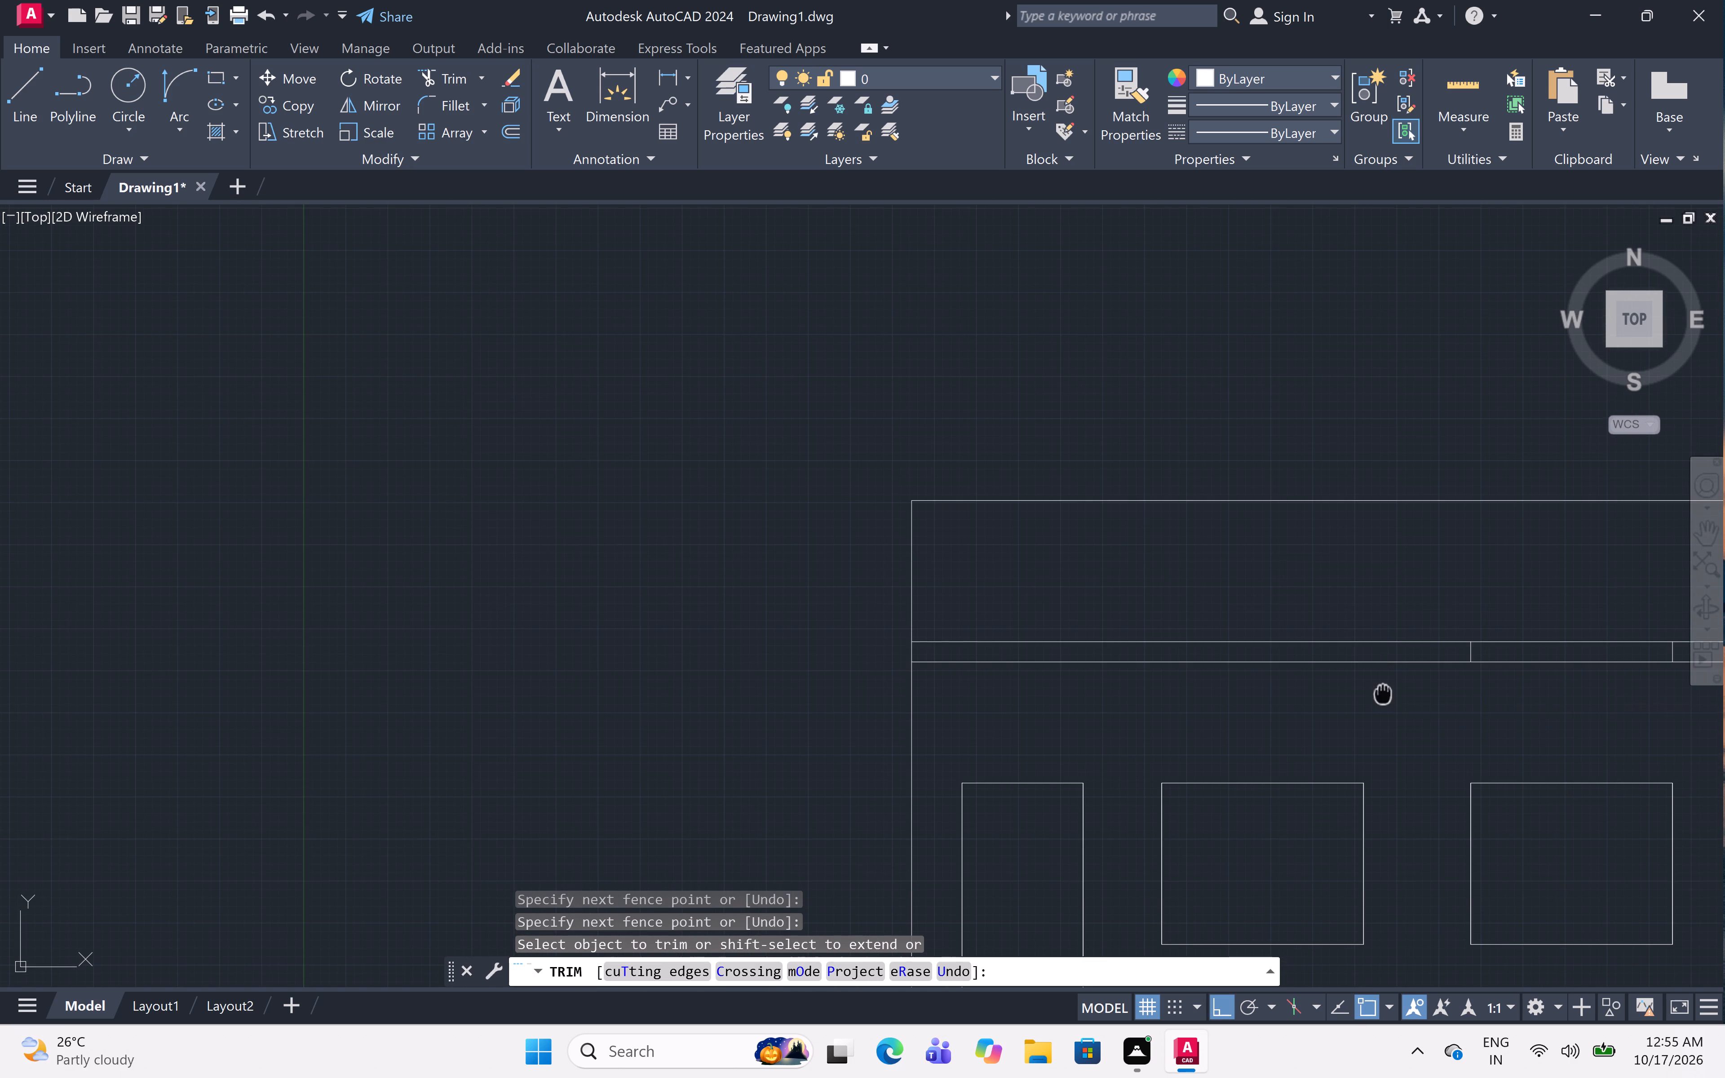
middle_click_drag(1383, 693, 461, 655)
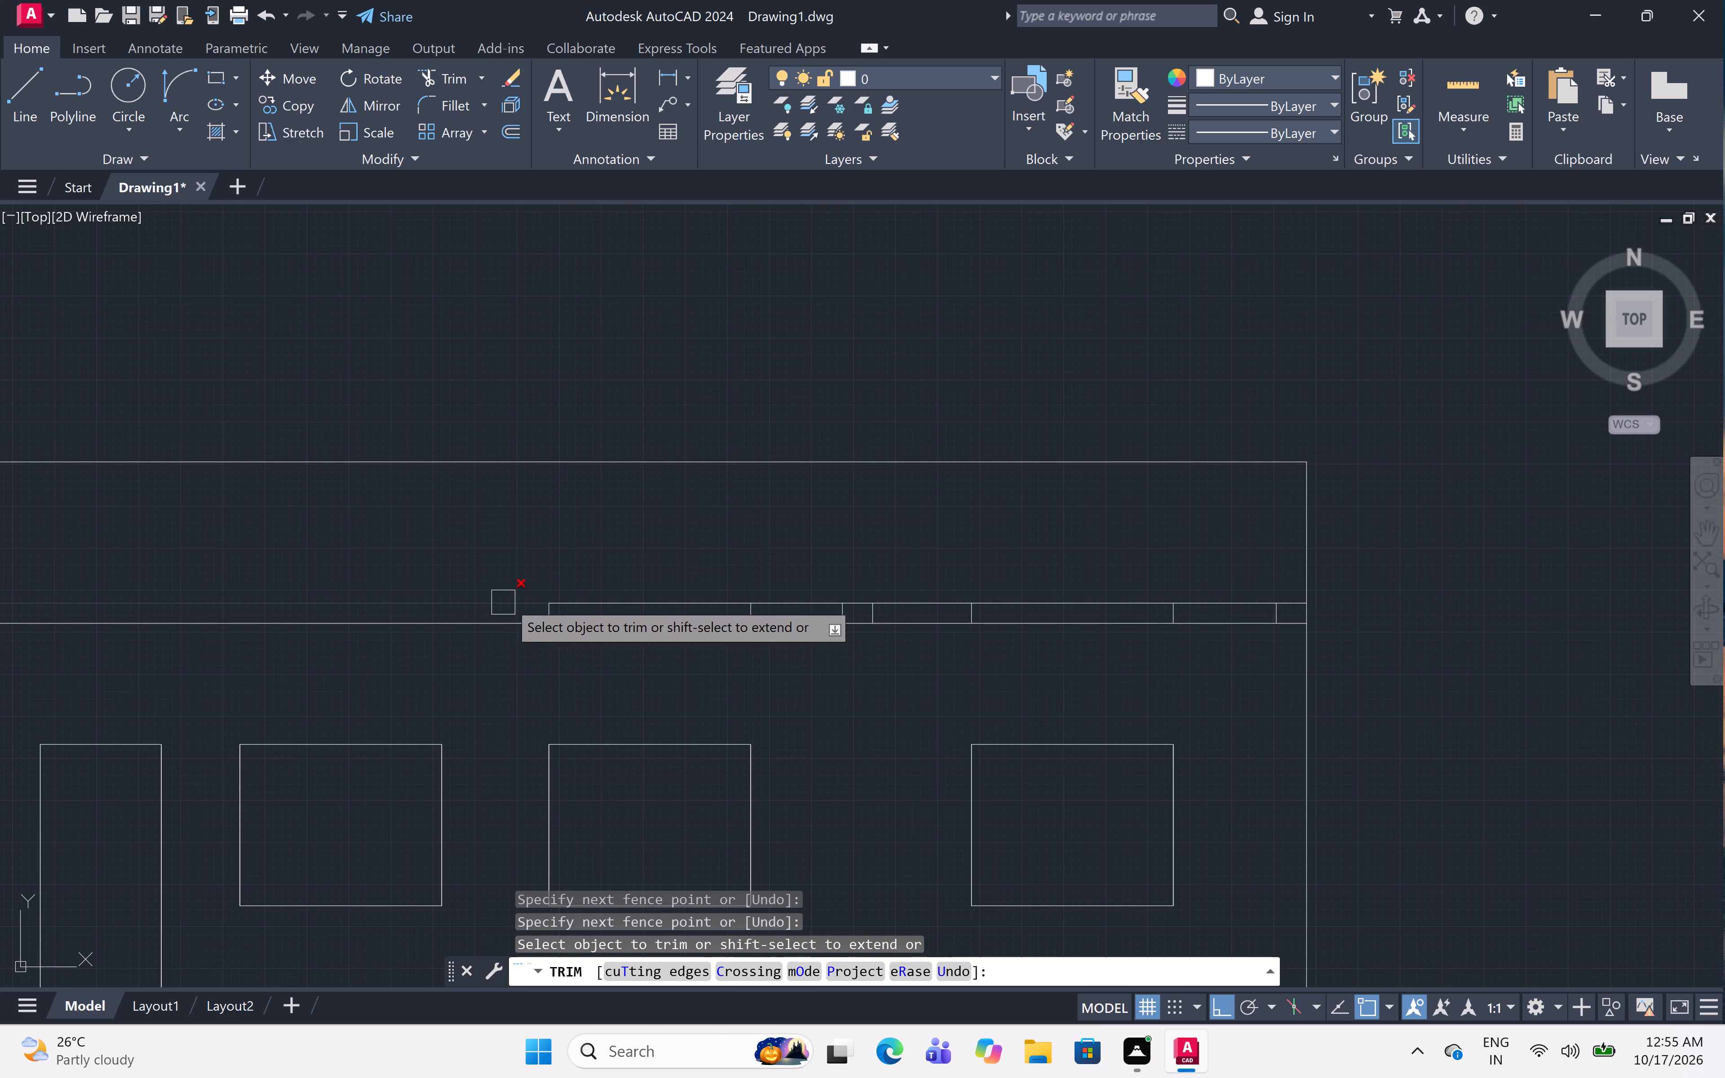
scroll(548, 599, "up", 1)
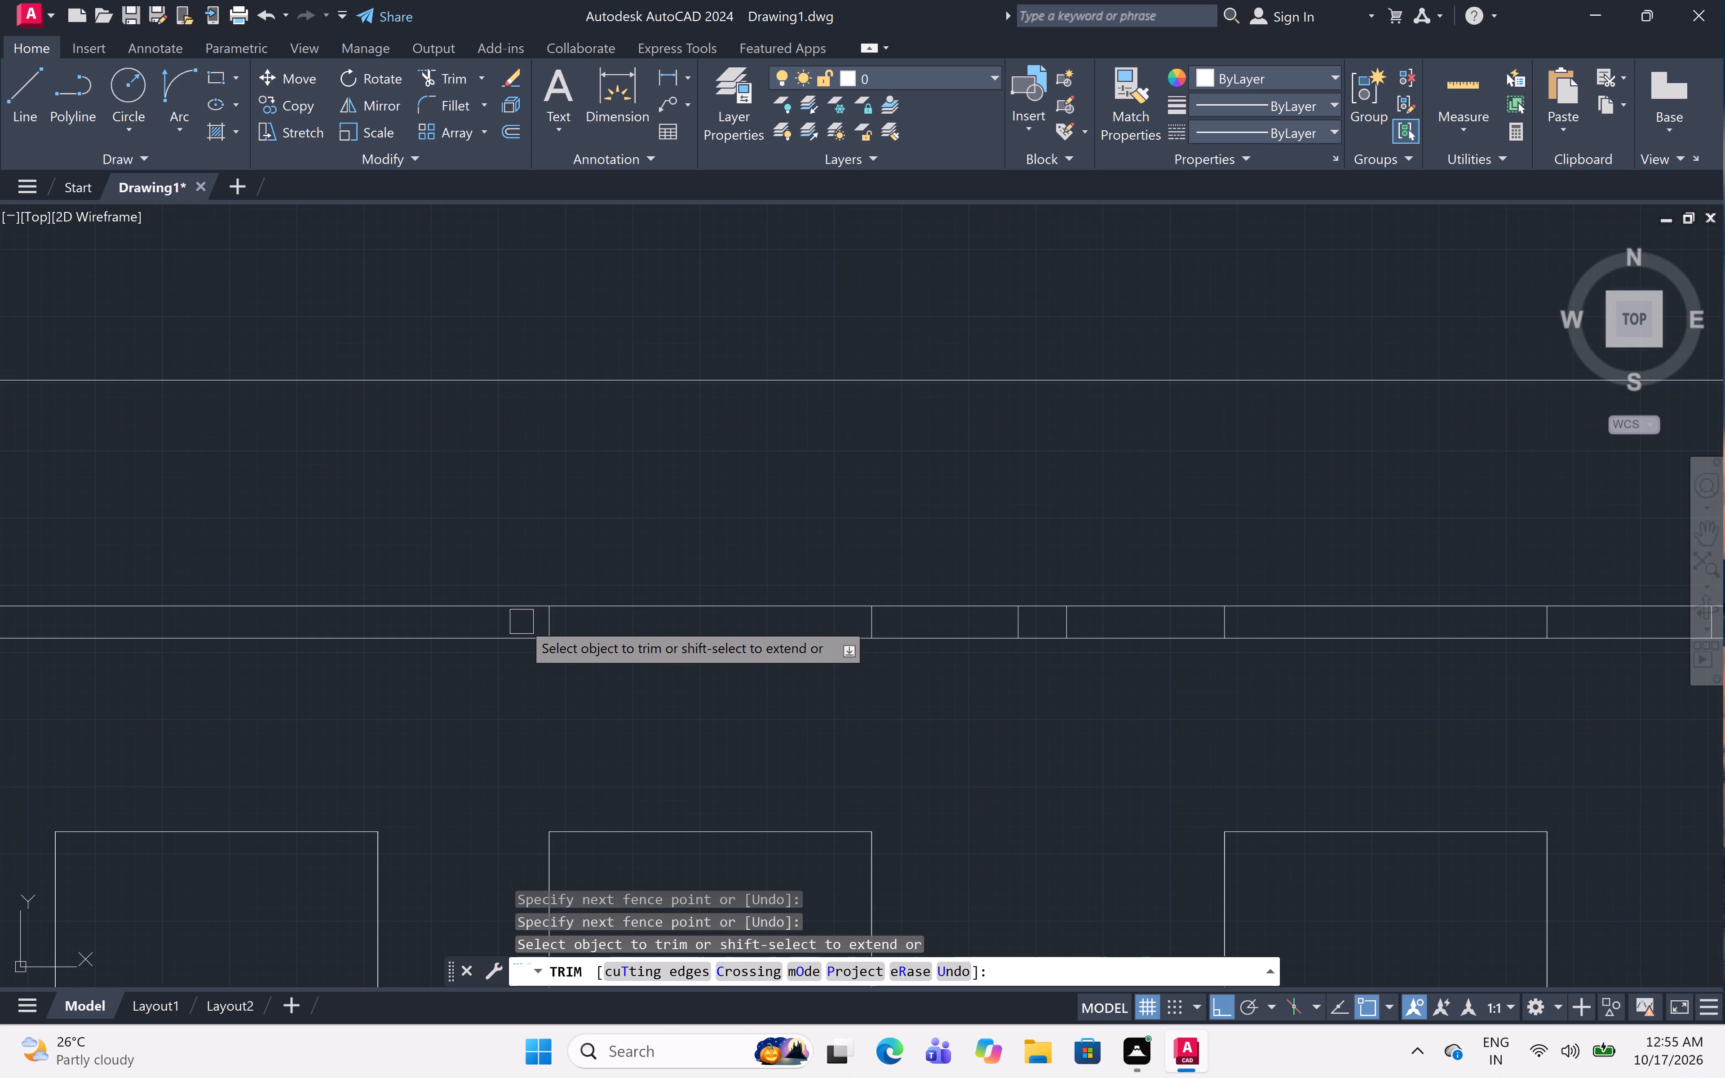
left_click(522, 622)
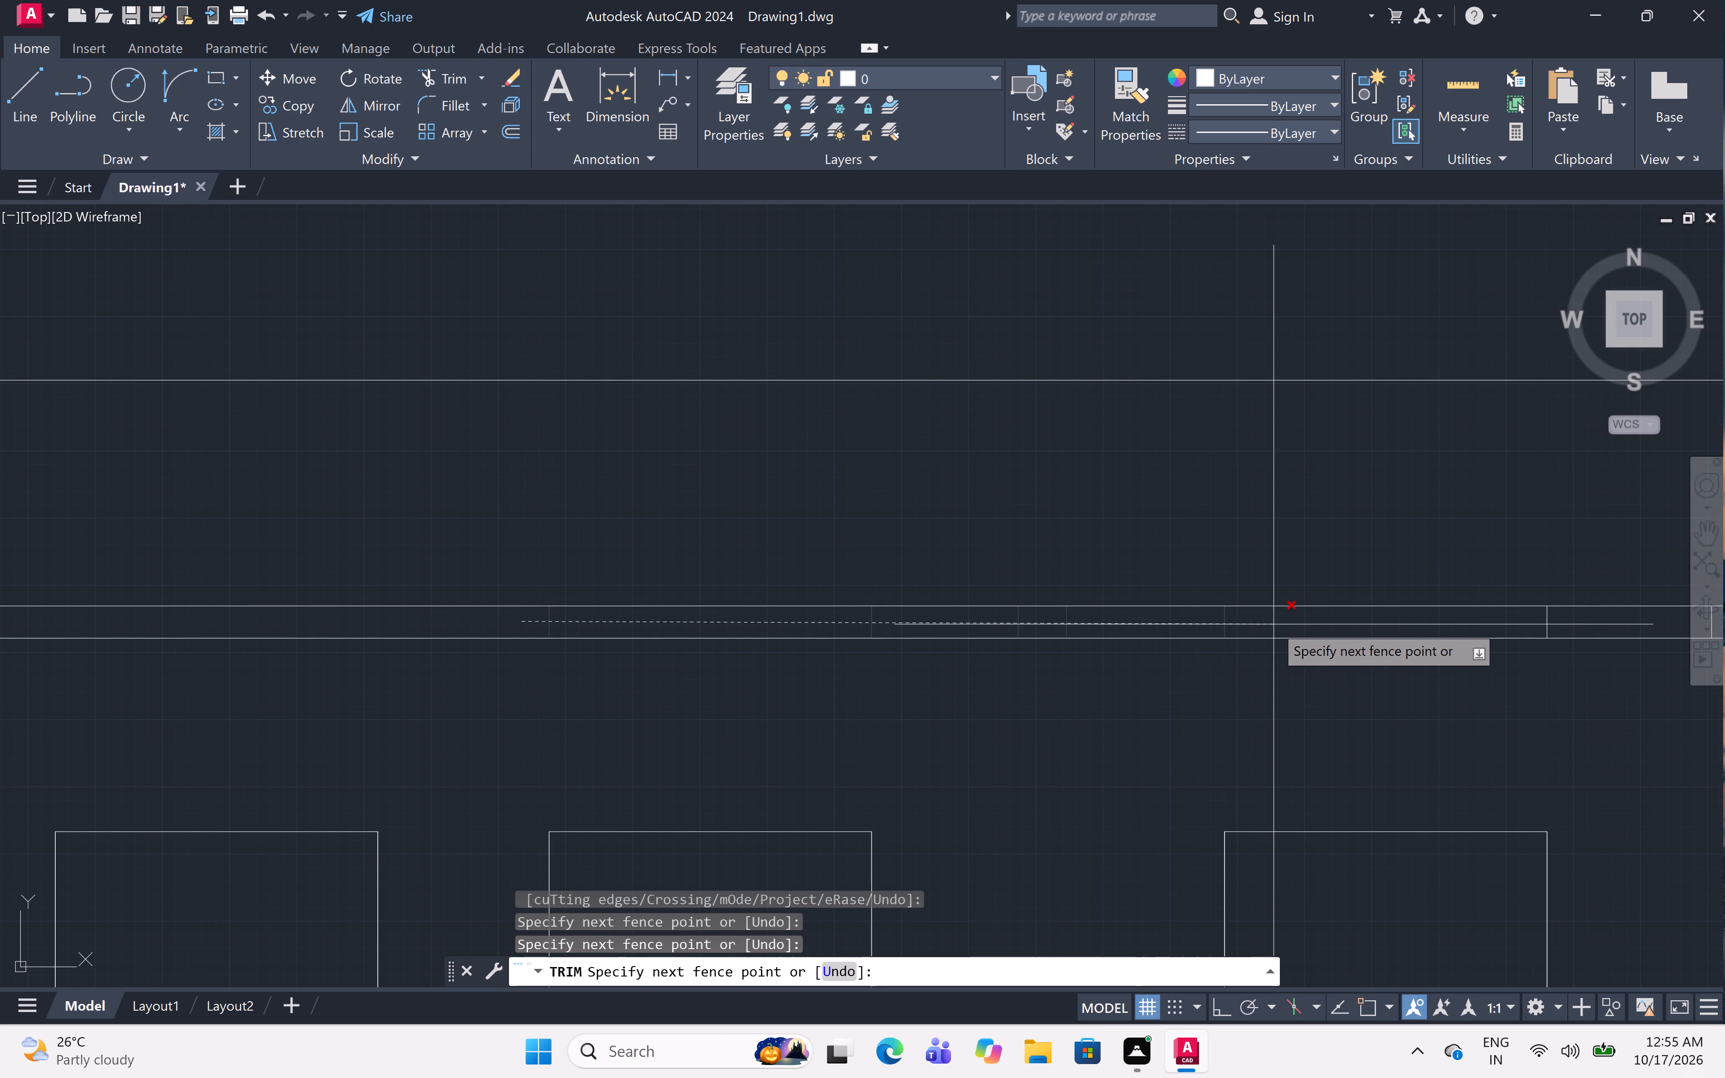
left_click(1274, 624)
middle_click_drag(1247, 670, 581, 725)
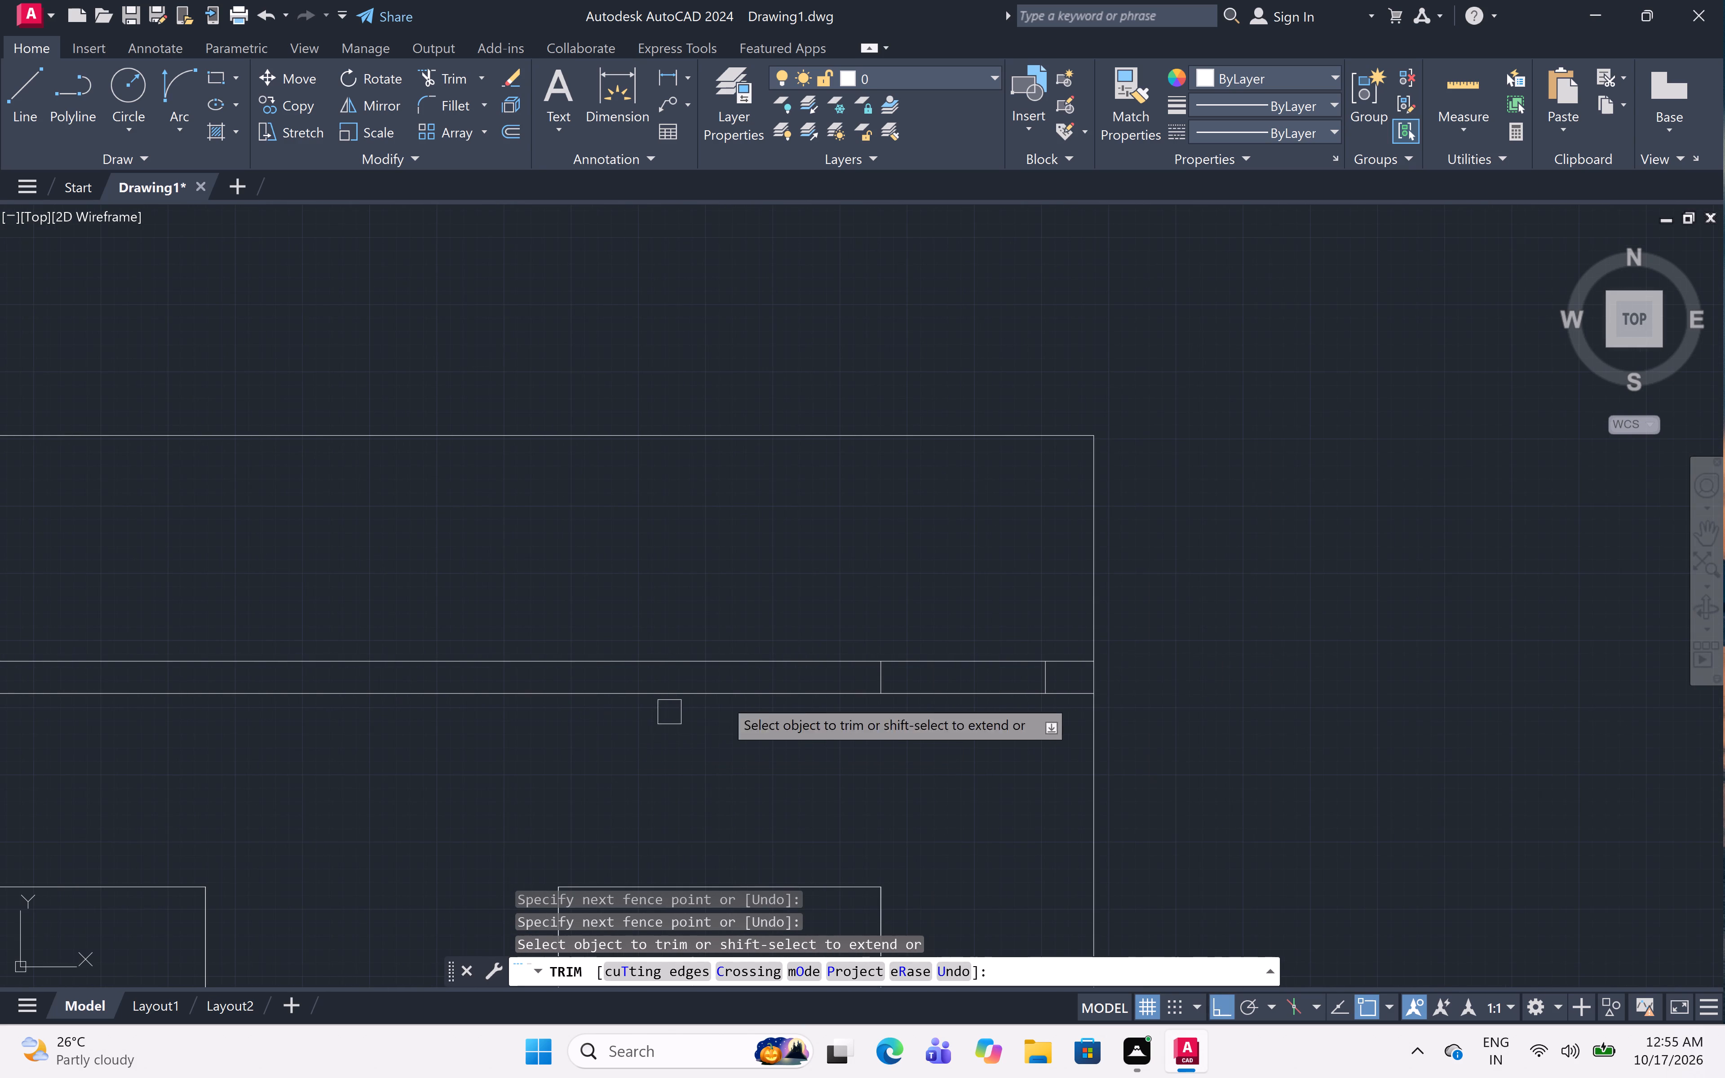
scroll(1004, 676, "up", 1)
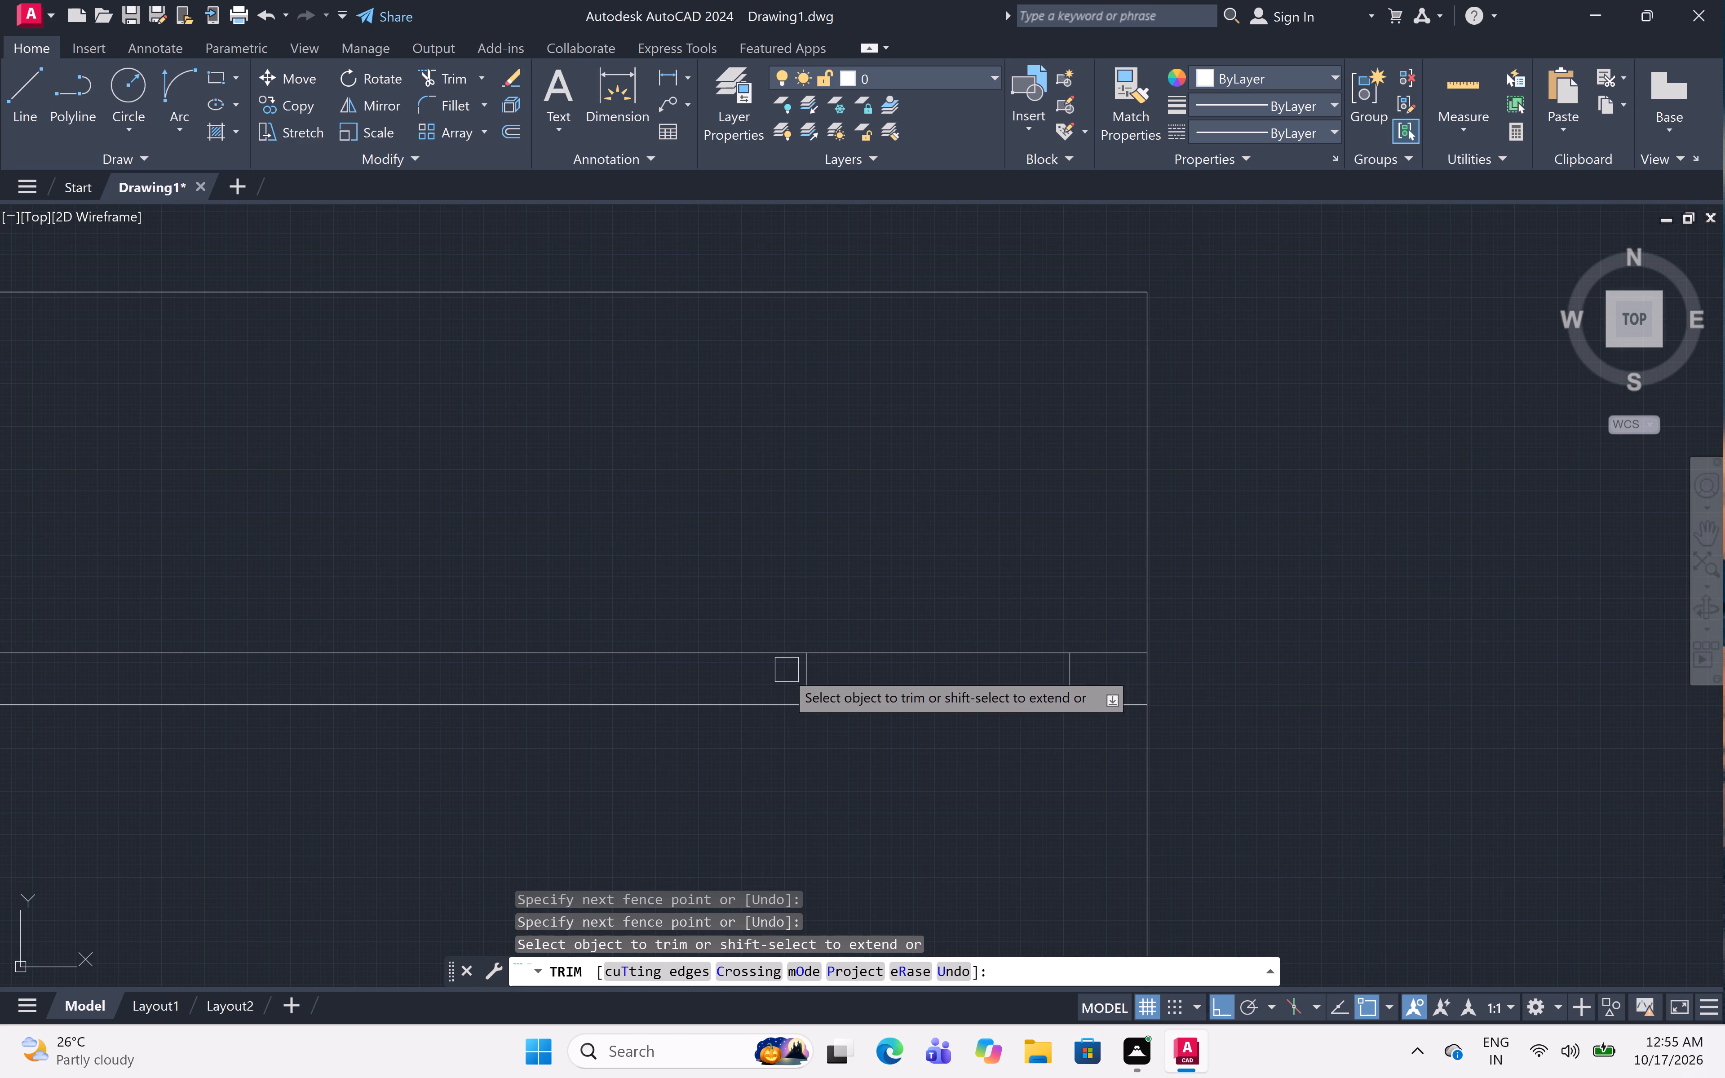
left_click(783, 672)
left_click(1083, 680)
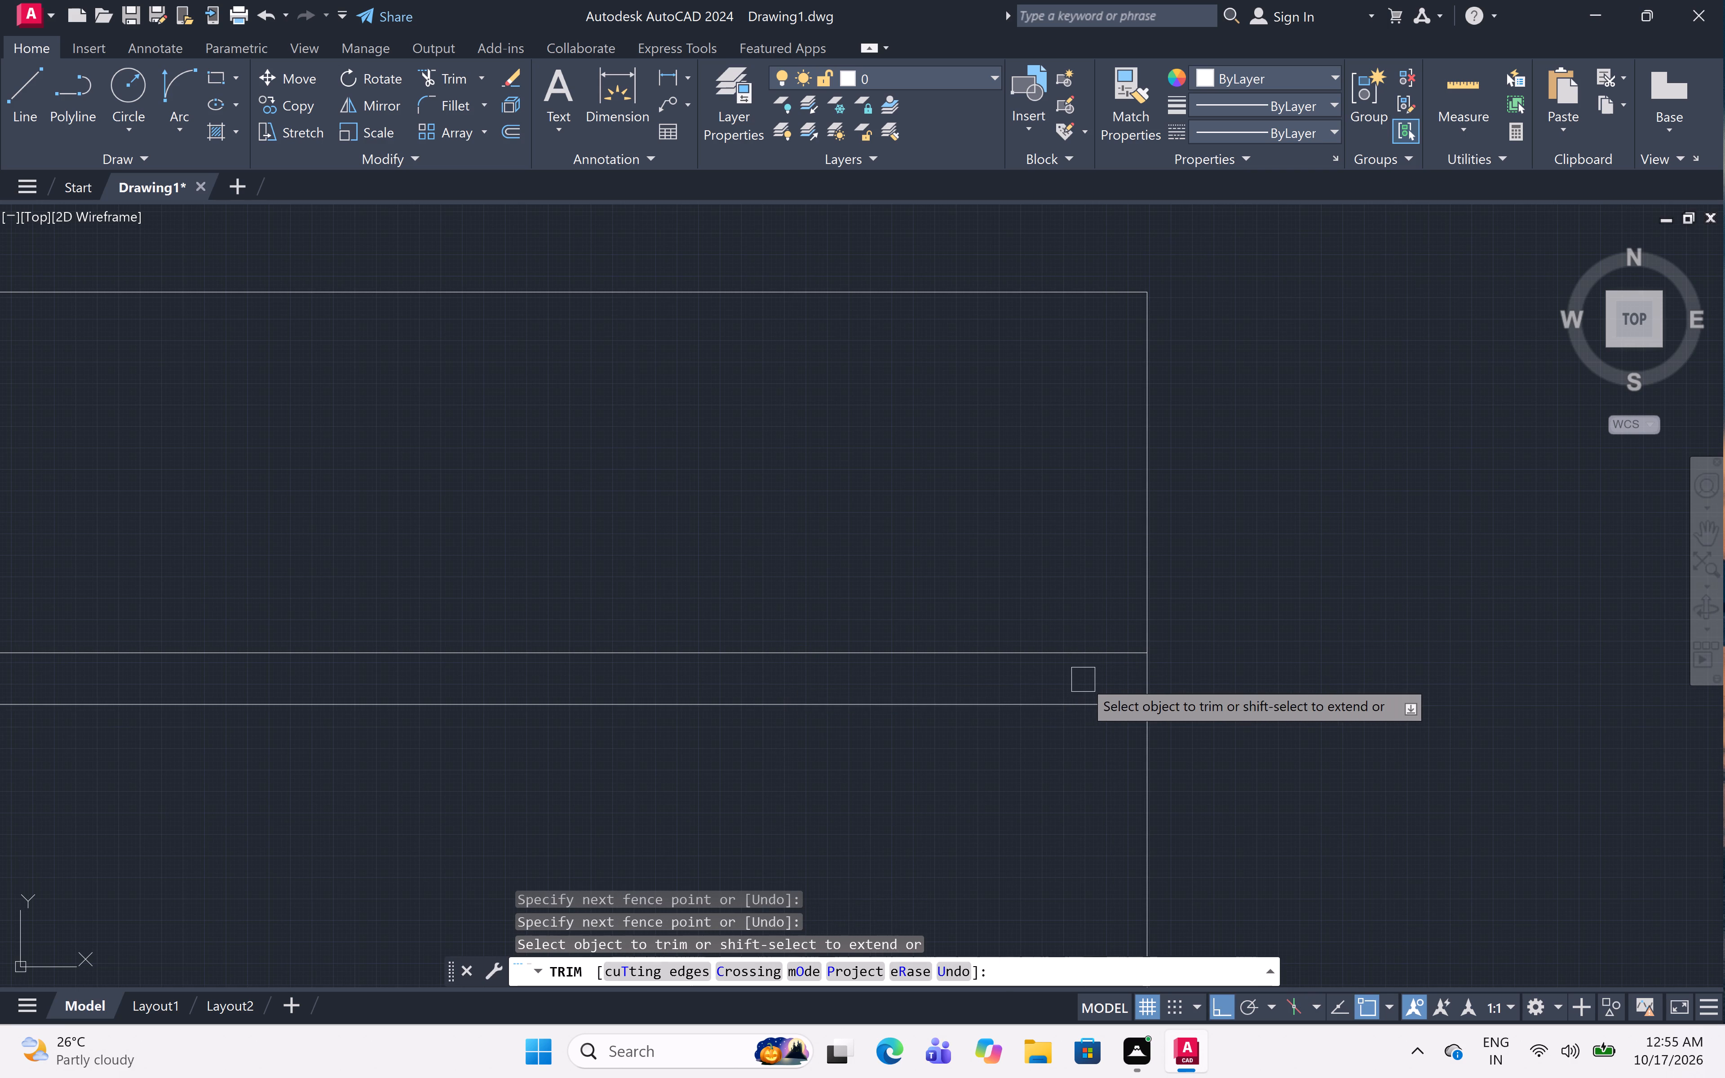
key("Escape")
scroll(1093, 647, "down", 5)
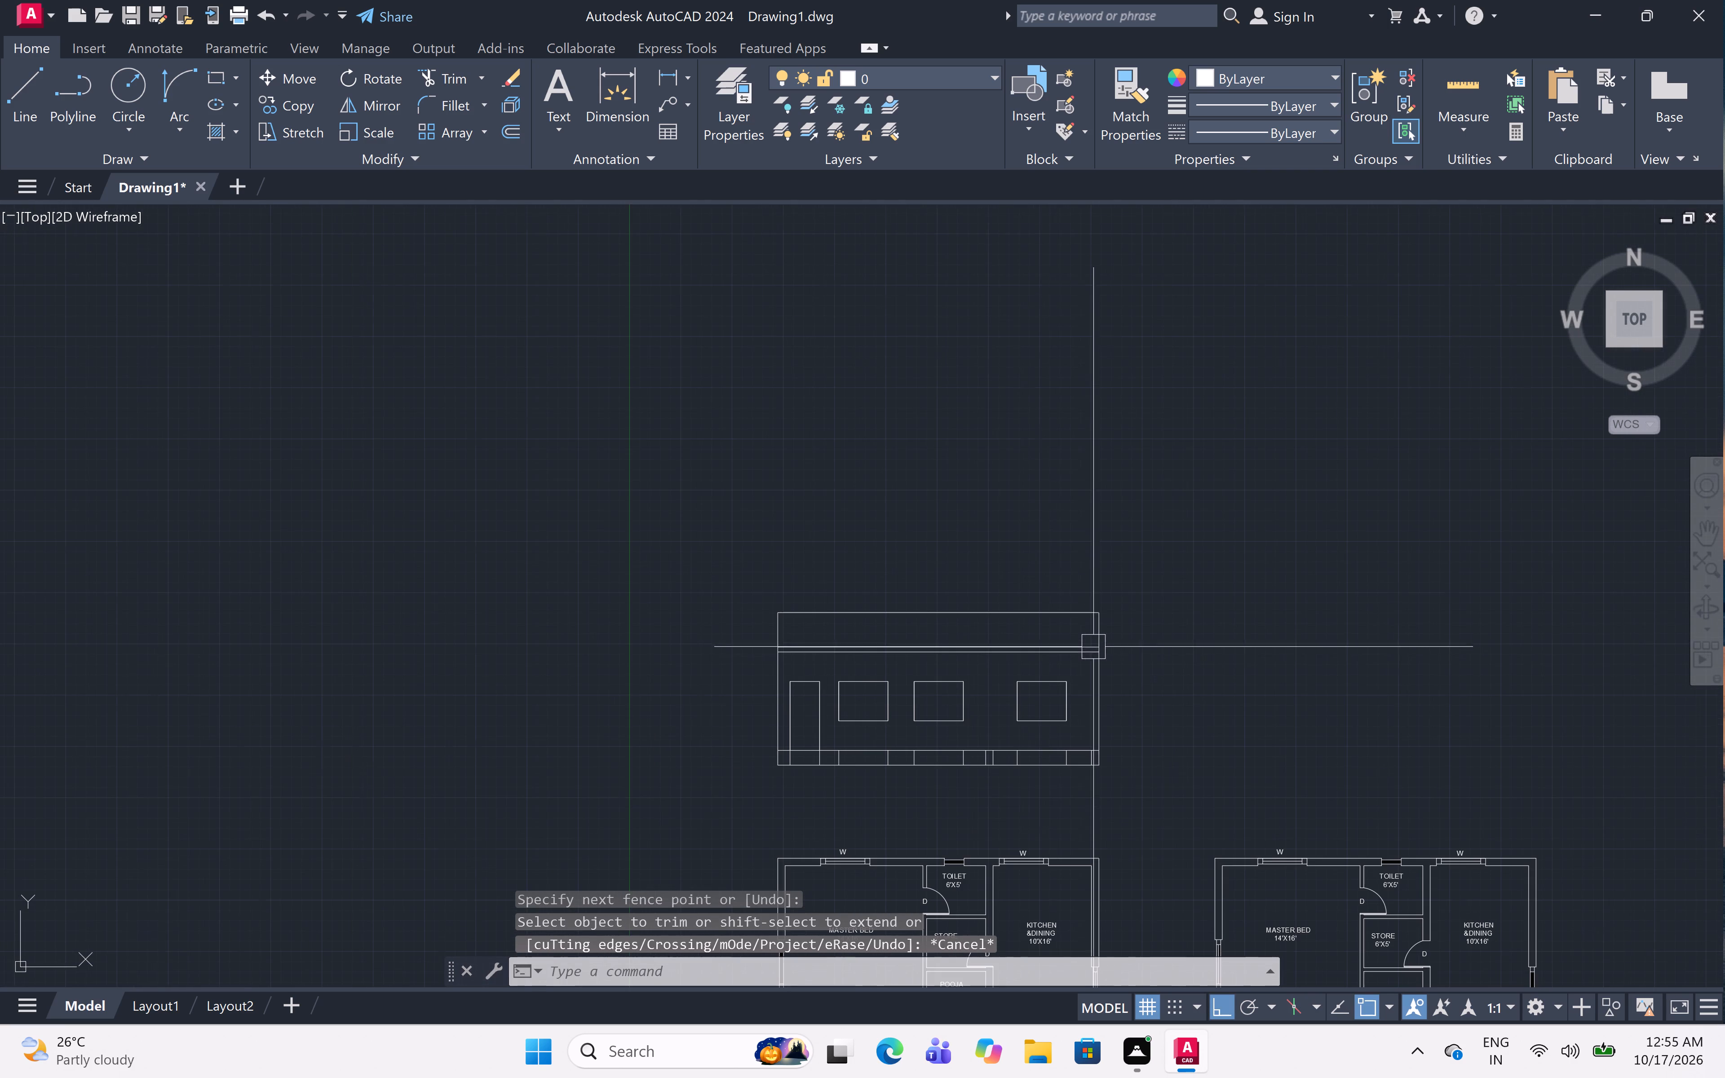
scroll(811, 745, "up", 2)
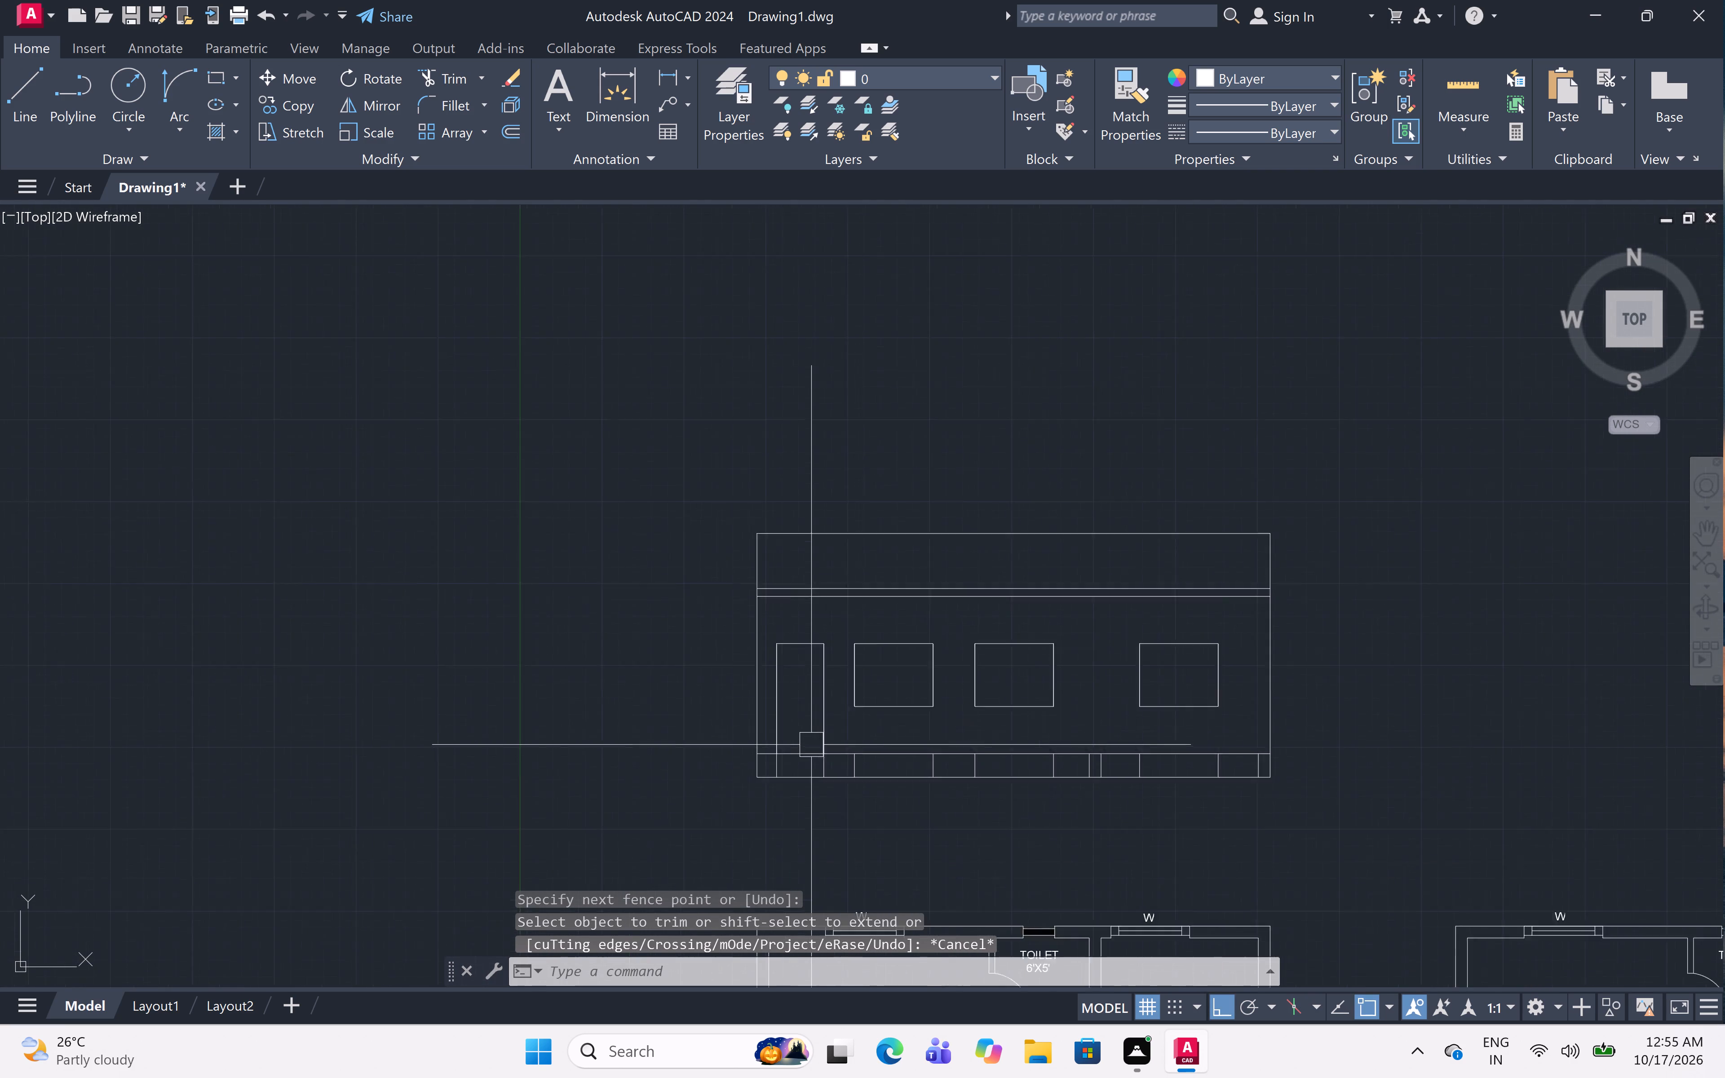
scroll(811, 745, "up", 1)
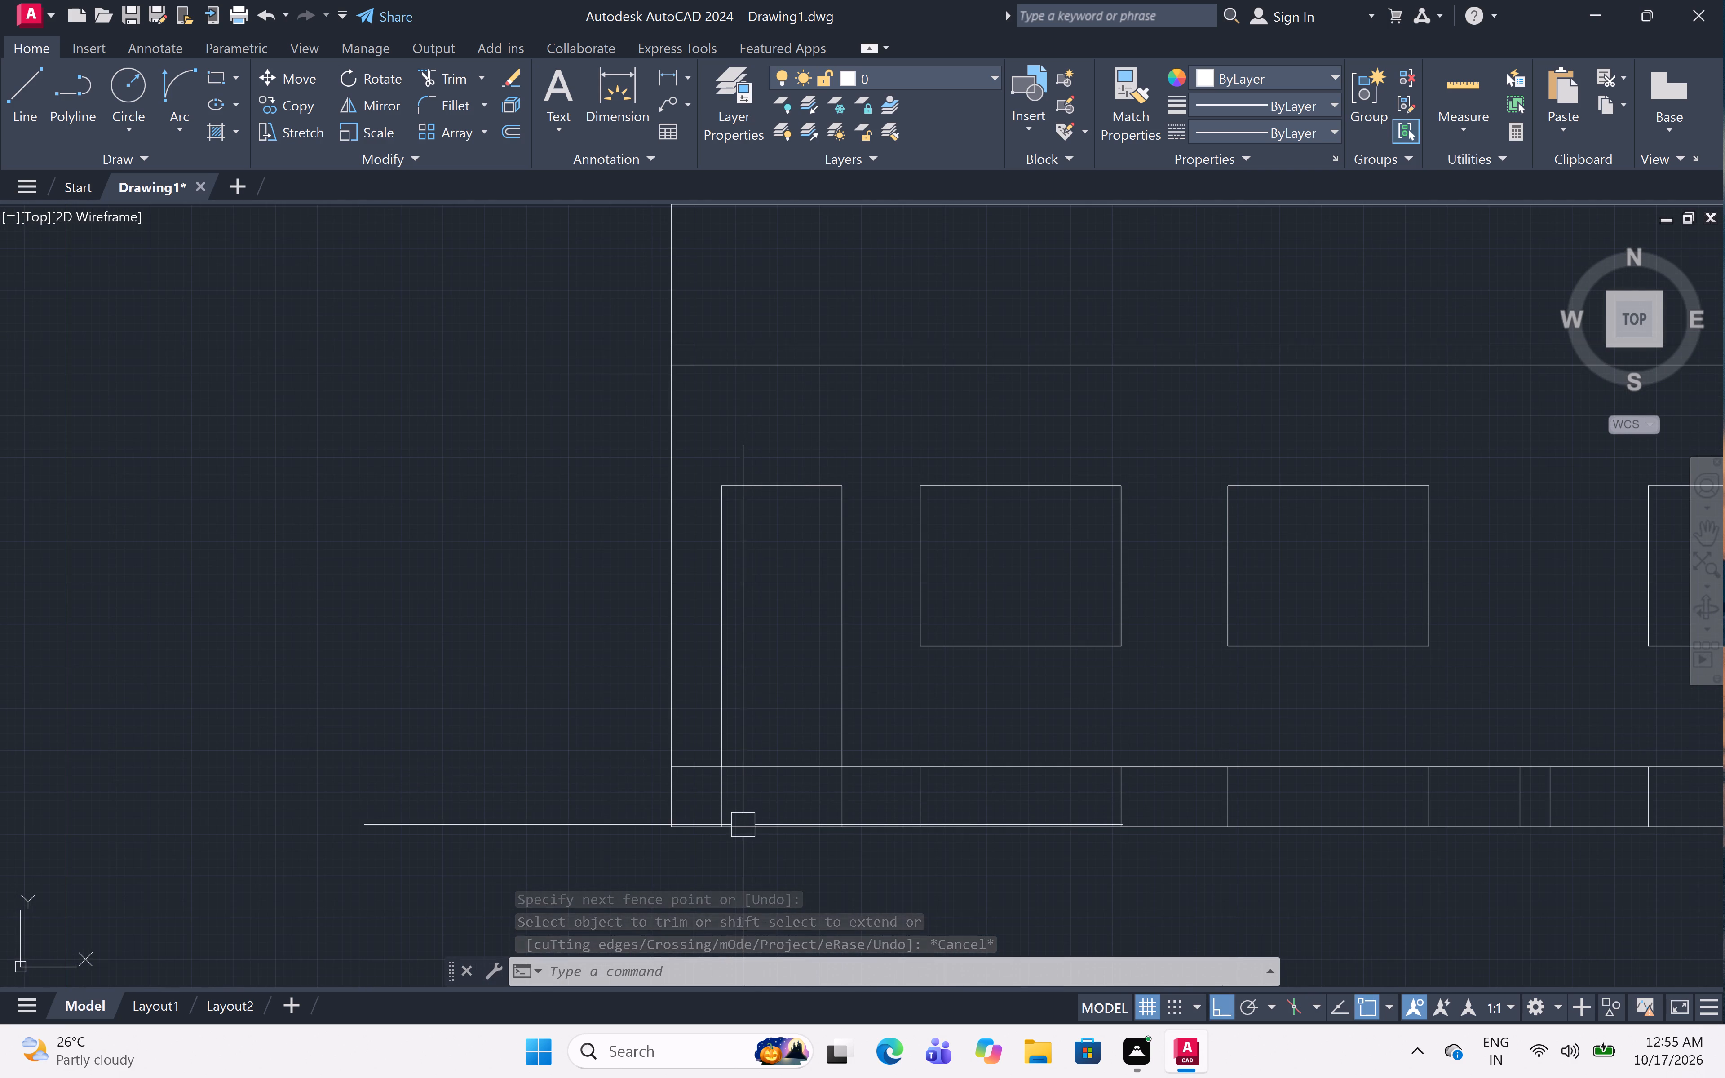
Trim all inner vertical segments within the plinth band along the full elevation width with a fence.
key("t")
type("R")
key("space")
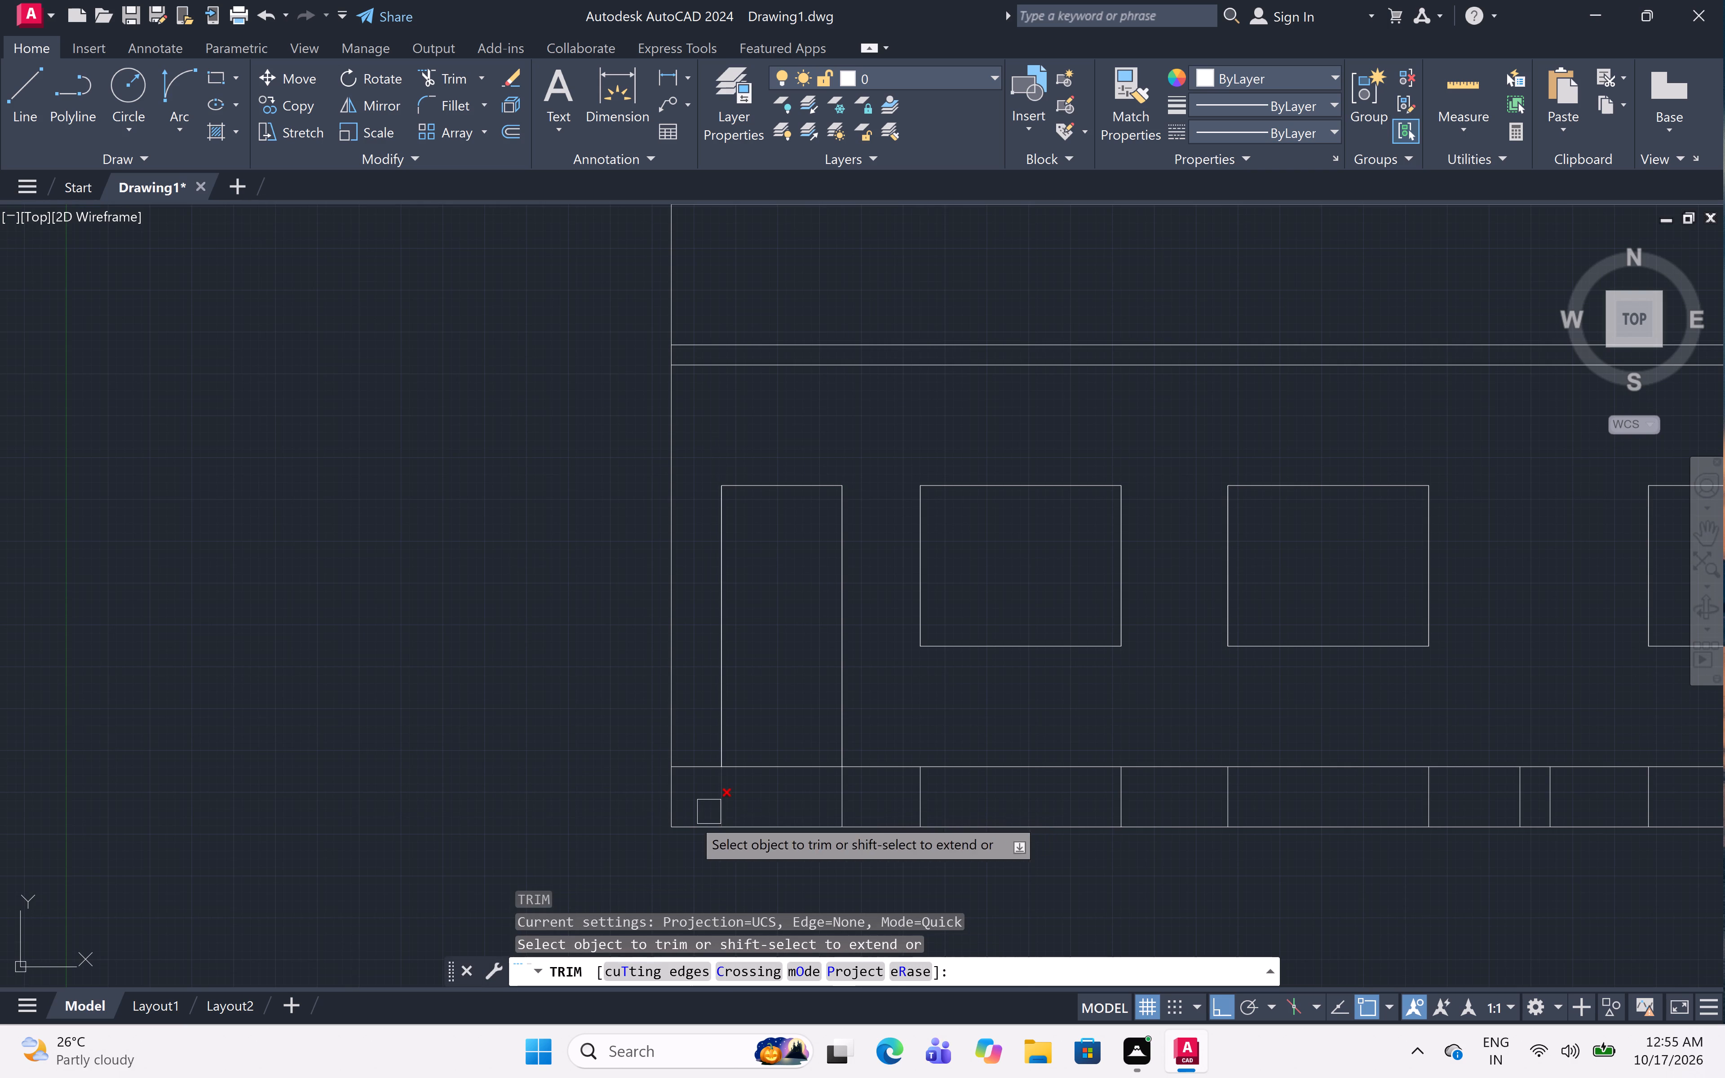
left_click(698, 806)
scroll(900, 800, "down", 3)
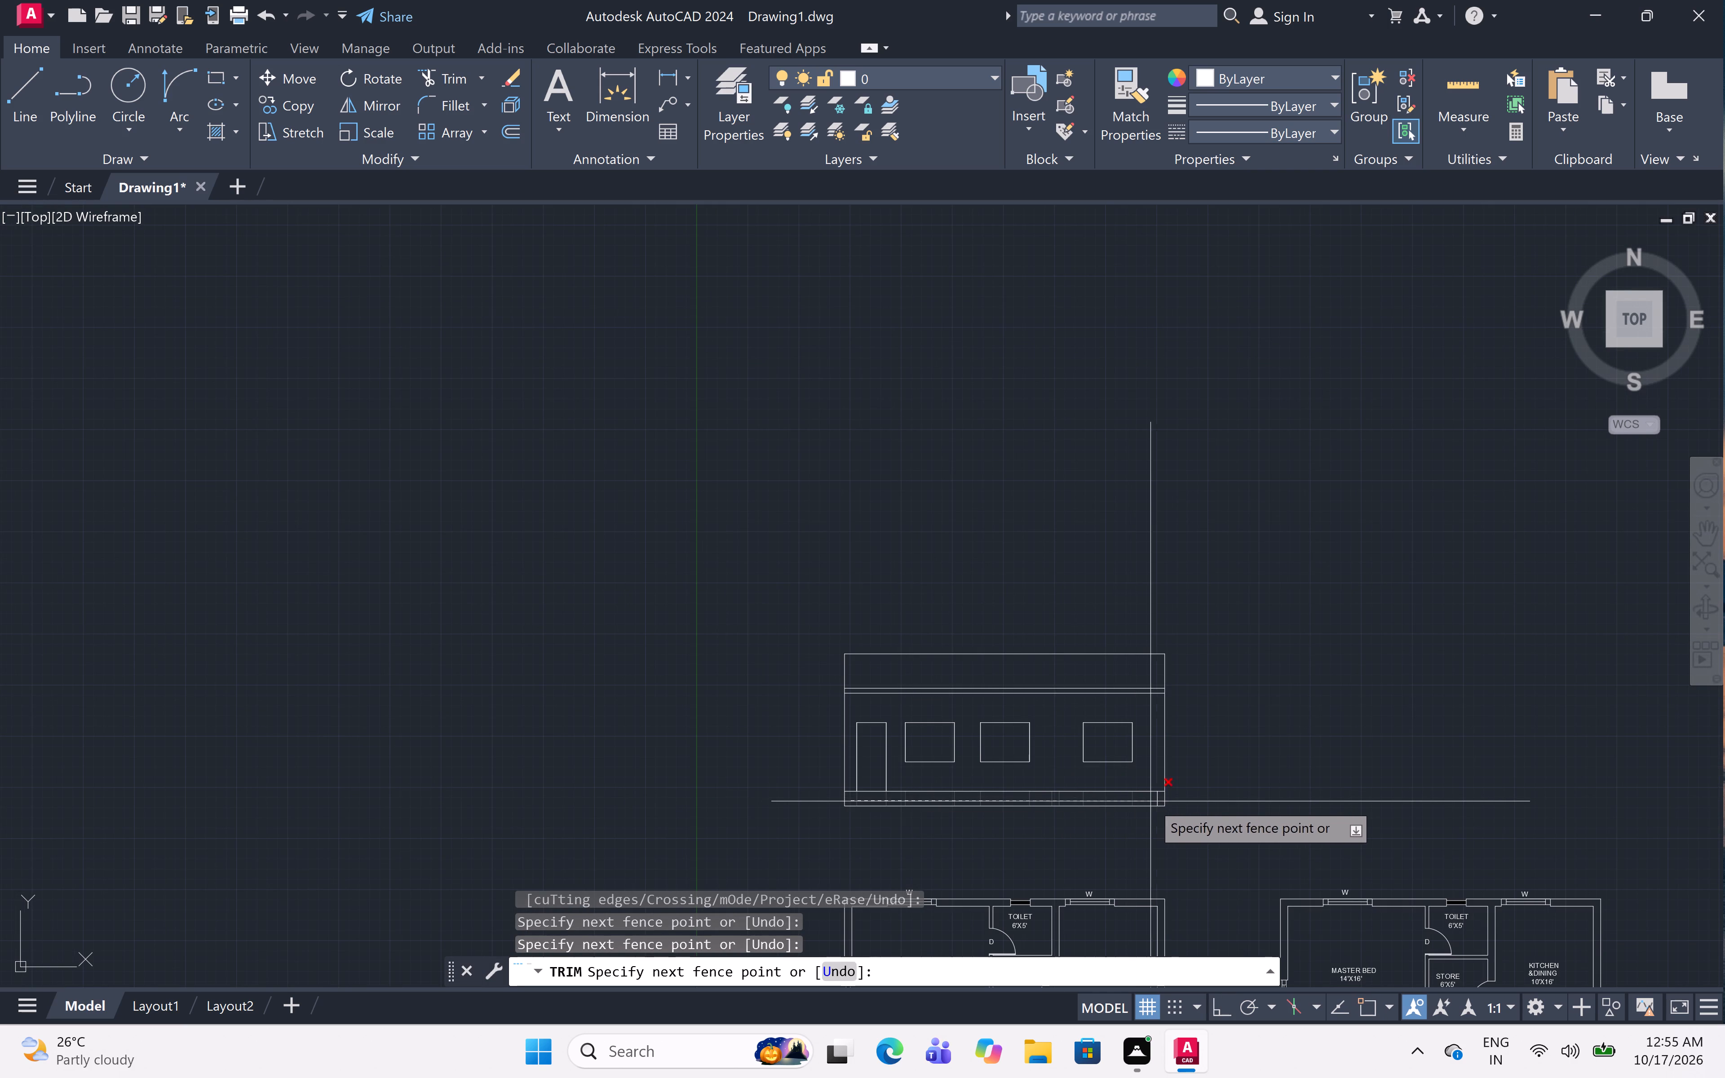
scroll(1150, 799, "up", 4)
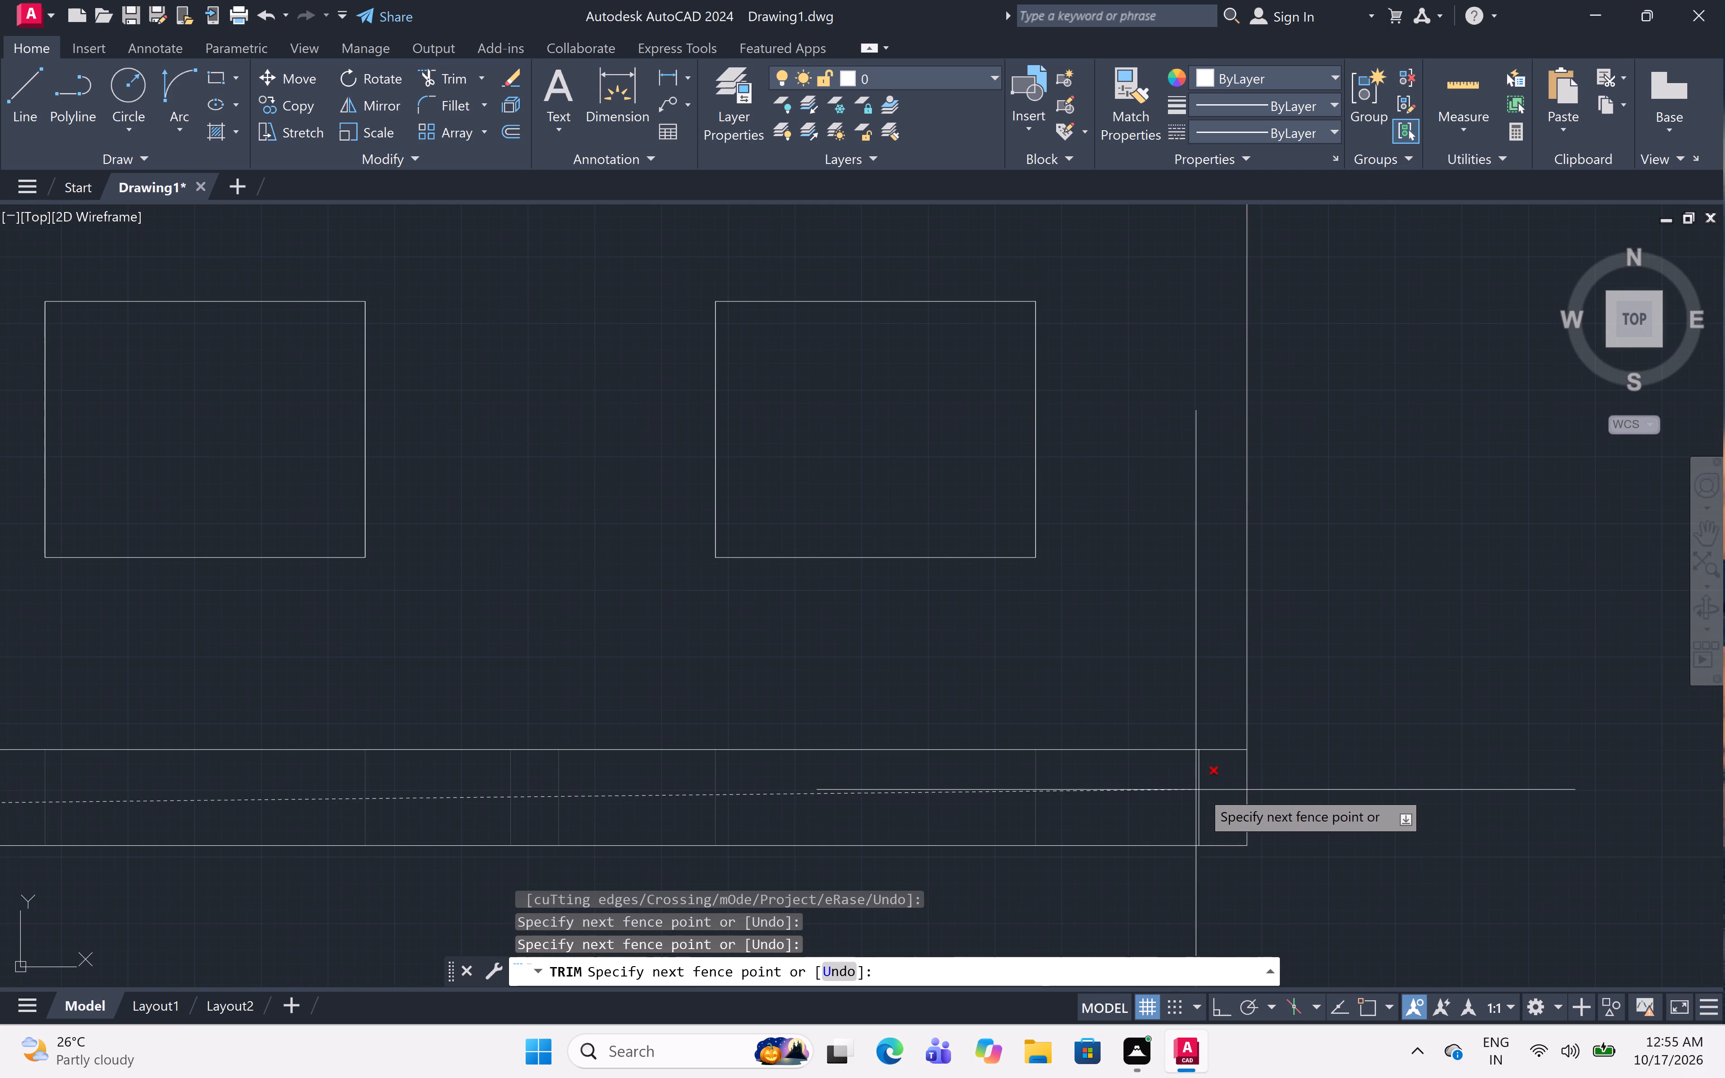
left_click(1212, 794)
scroll(1197, 778, "down", 3)
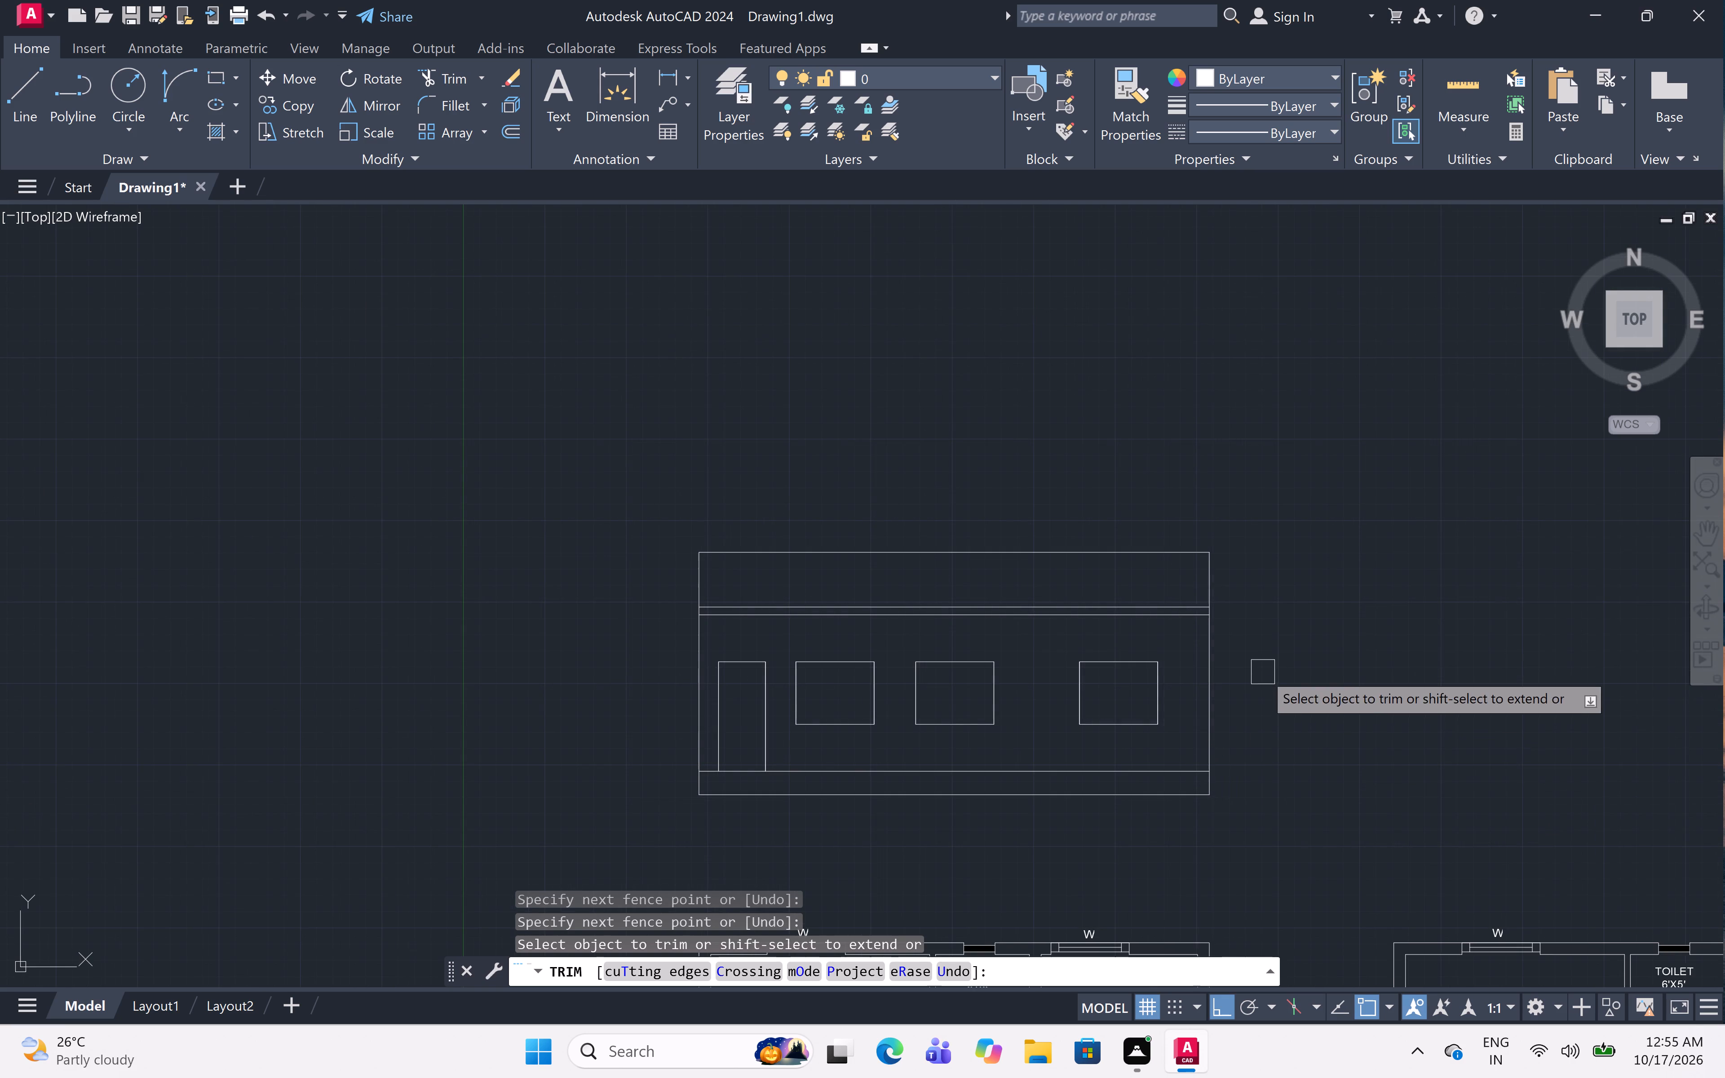
middle_click_drag(1263, 672, 1265, 686)
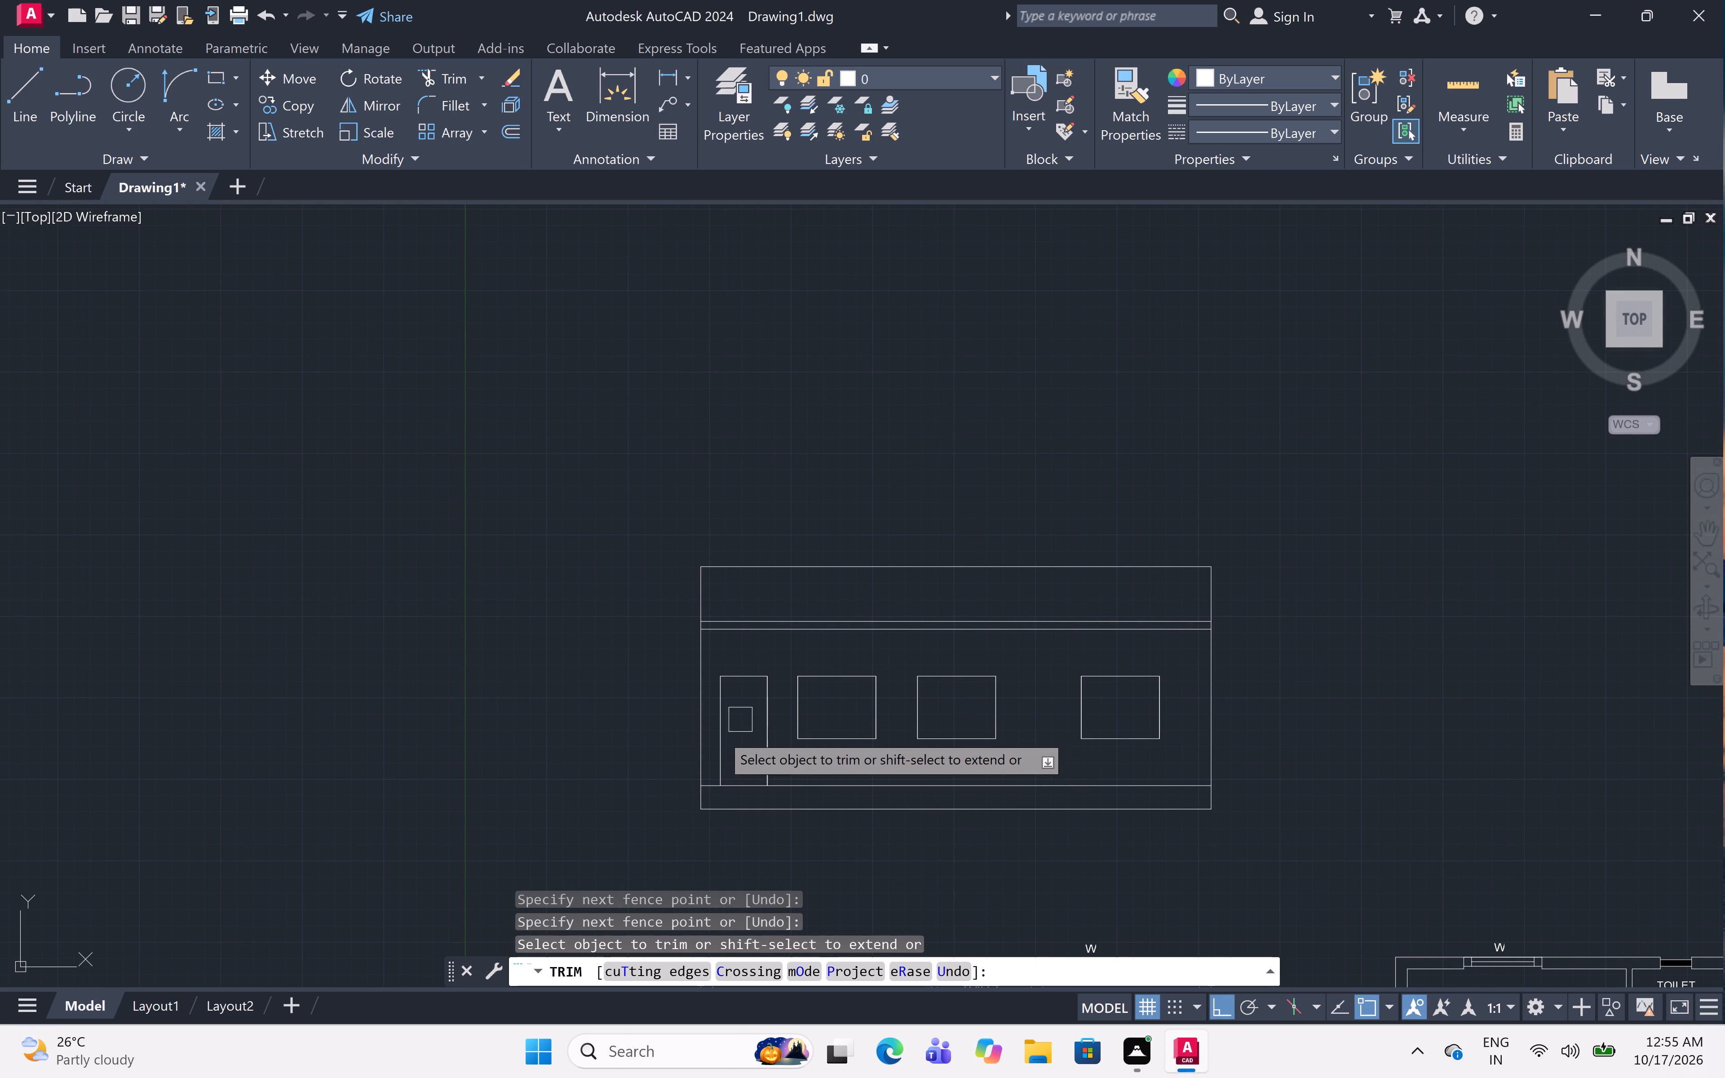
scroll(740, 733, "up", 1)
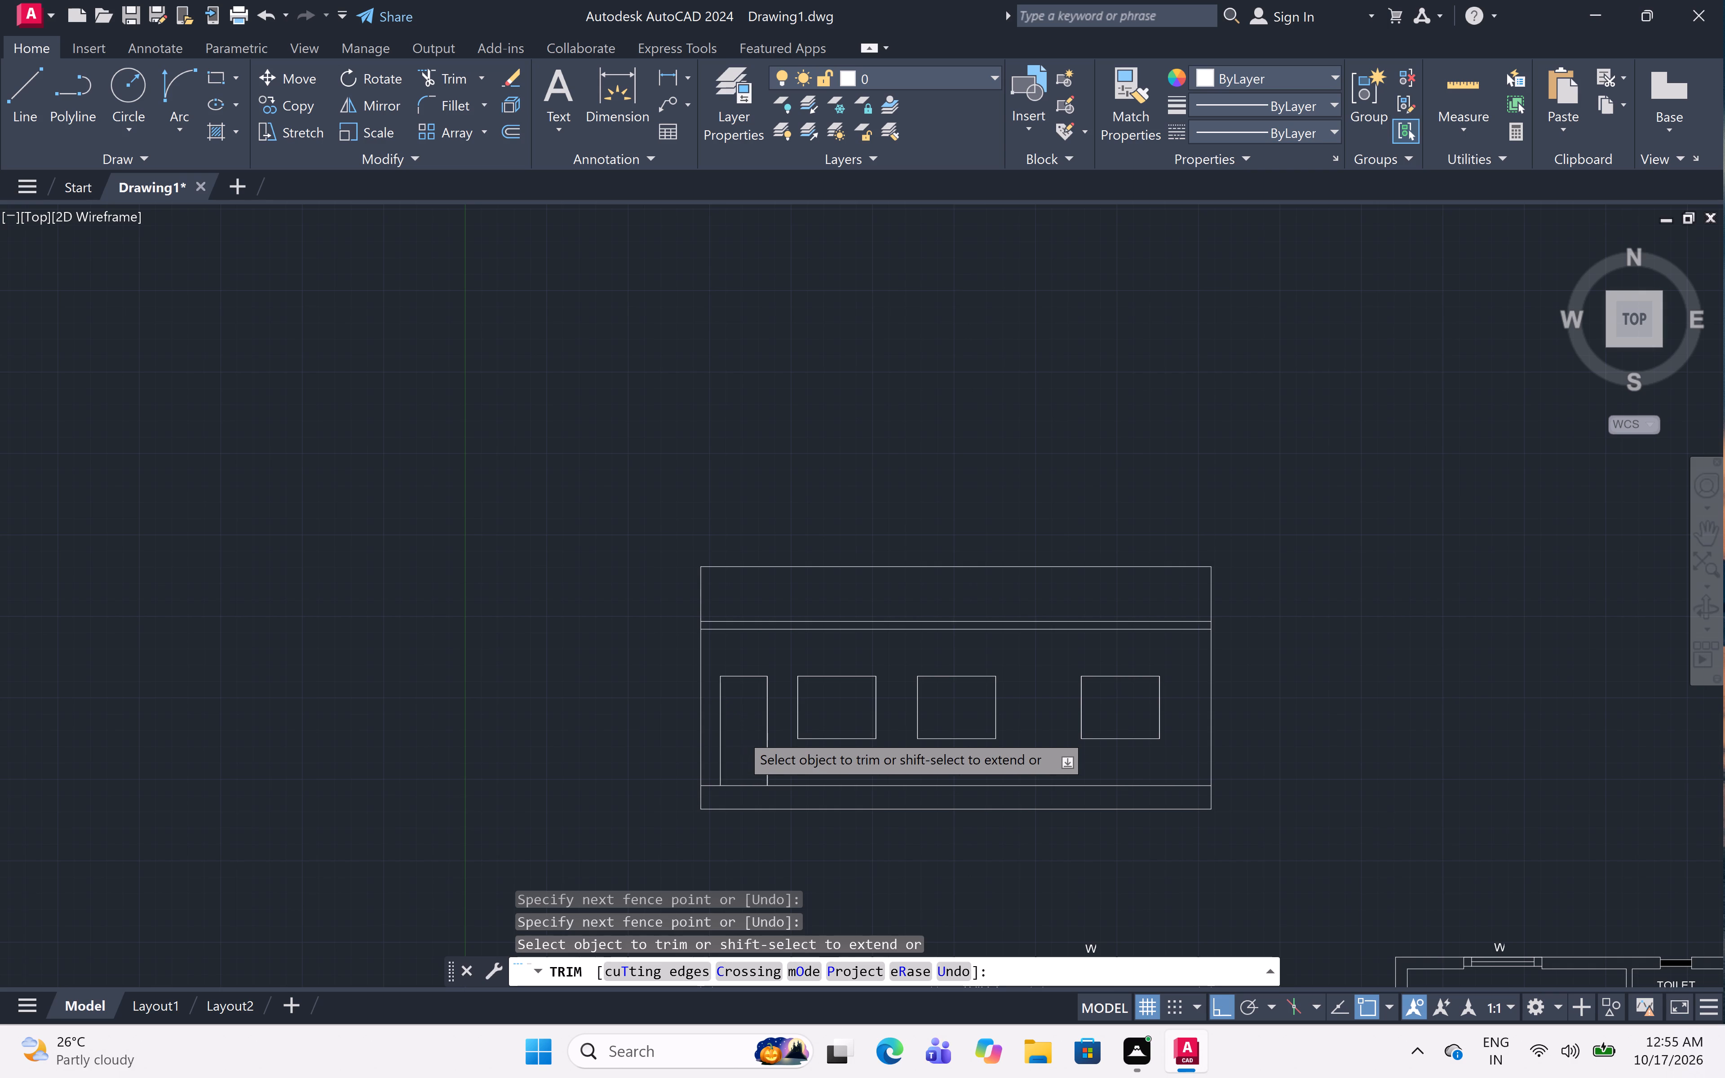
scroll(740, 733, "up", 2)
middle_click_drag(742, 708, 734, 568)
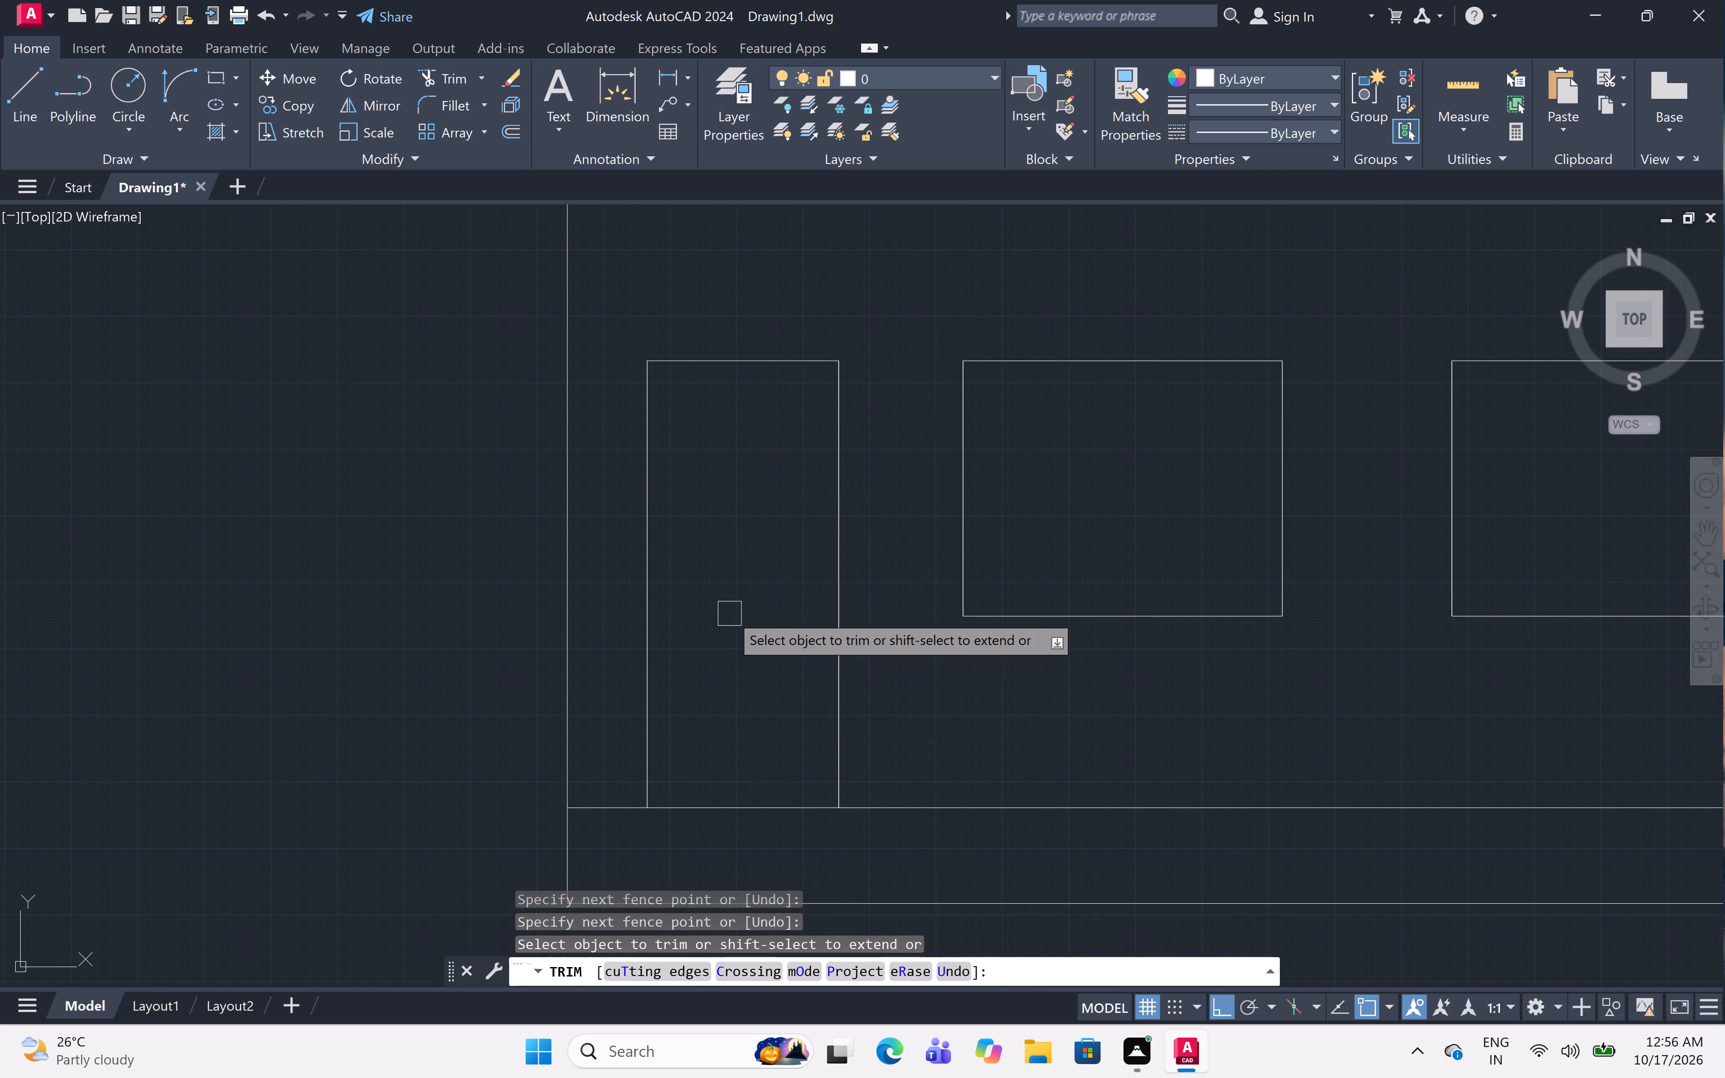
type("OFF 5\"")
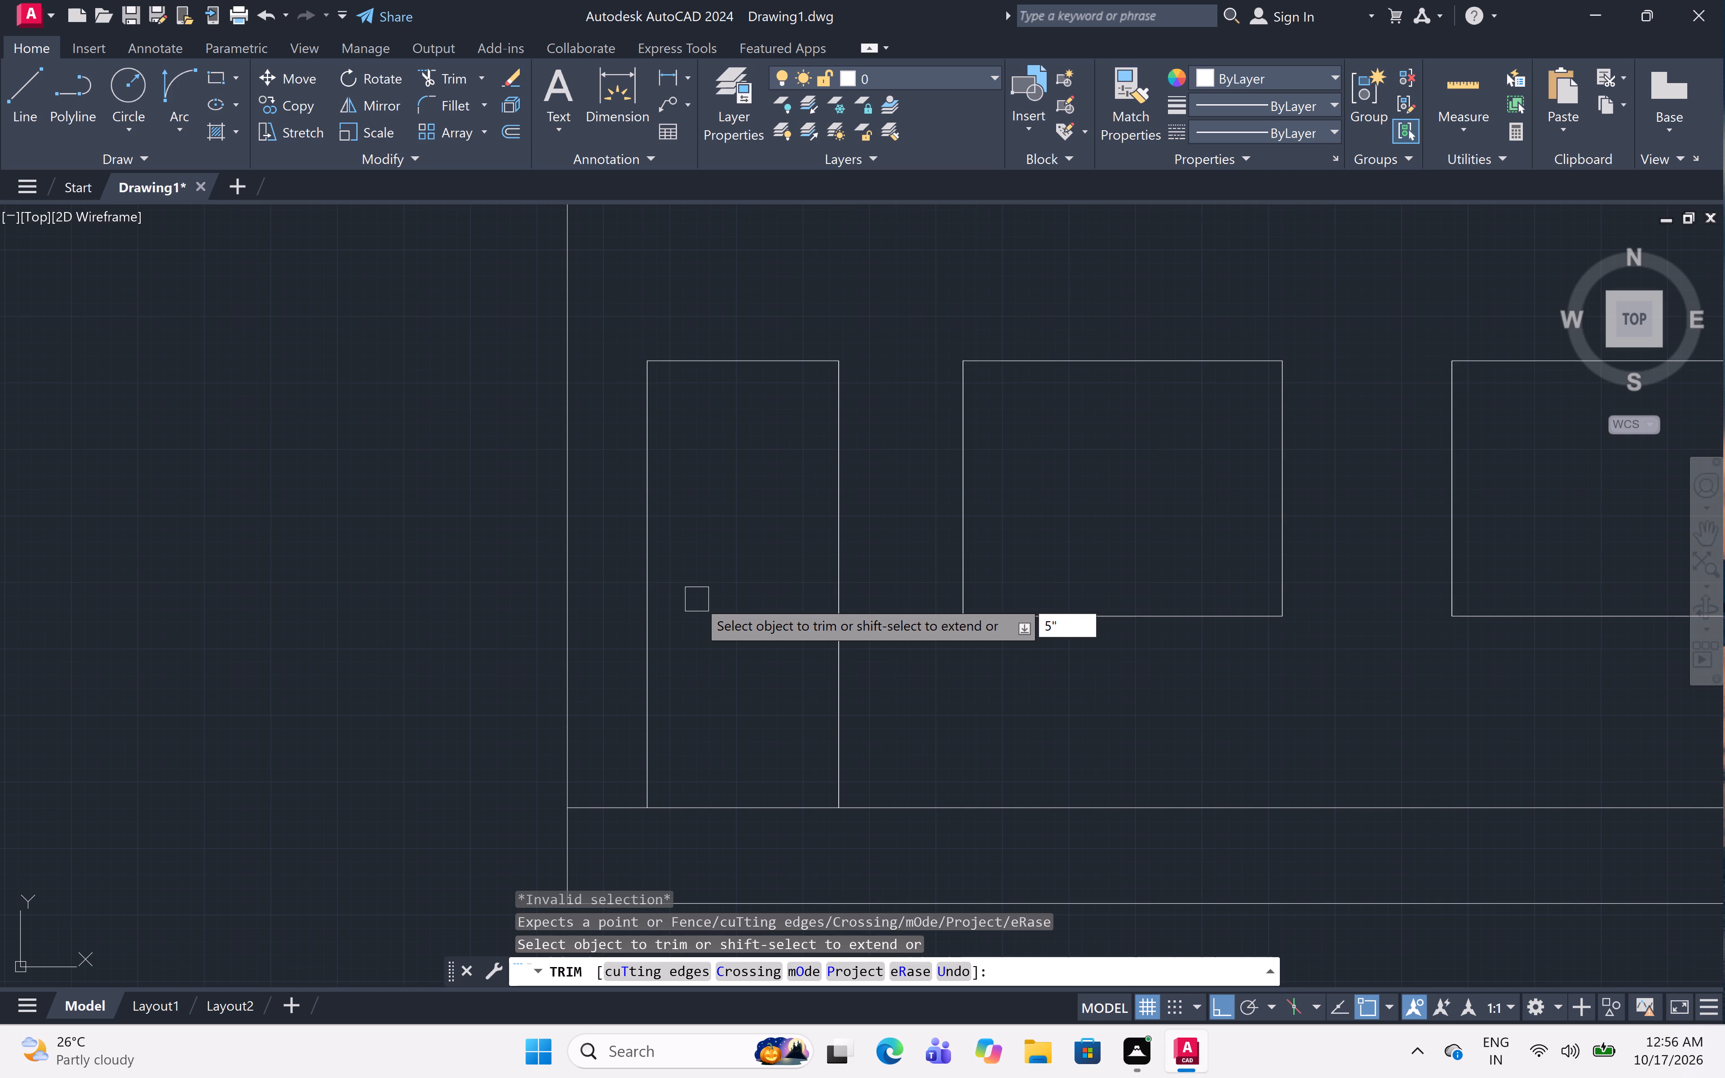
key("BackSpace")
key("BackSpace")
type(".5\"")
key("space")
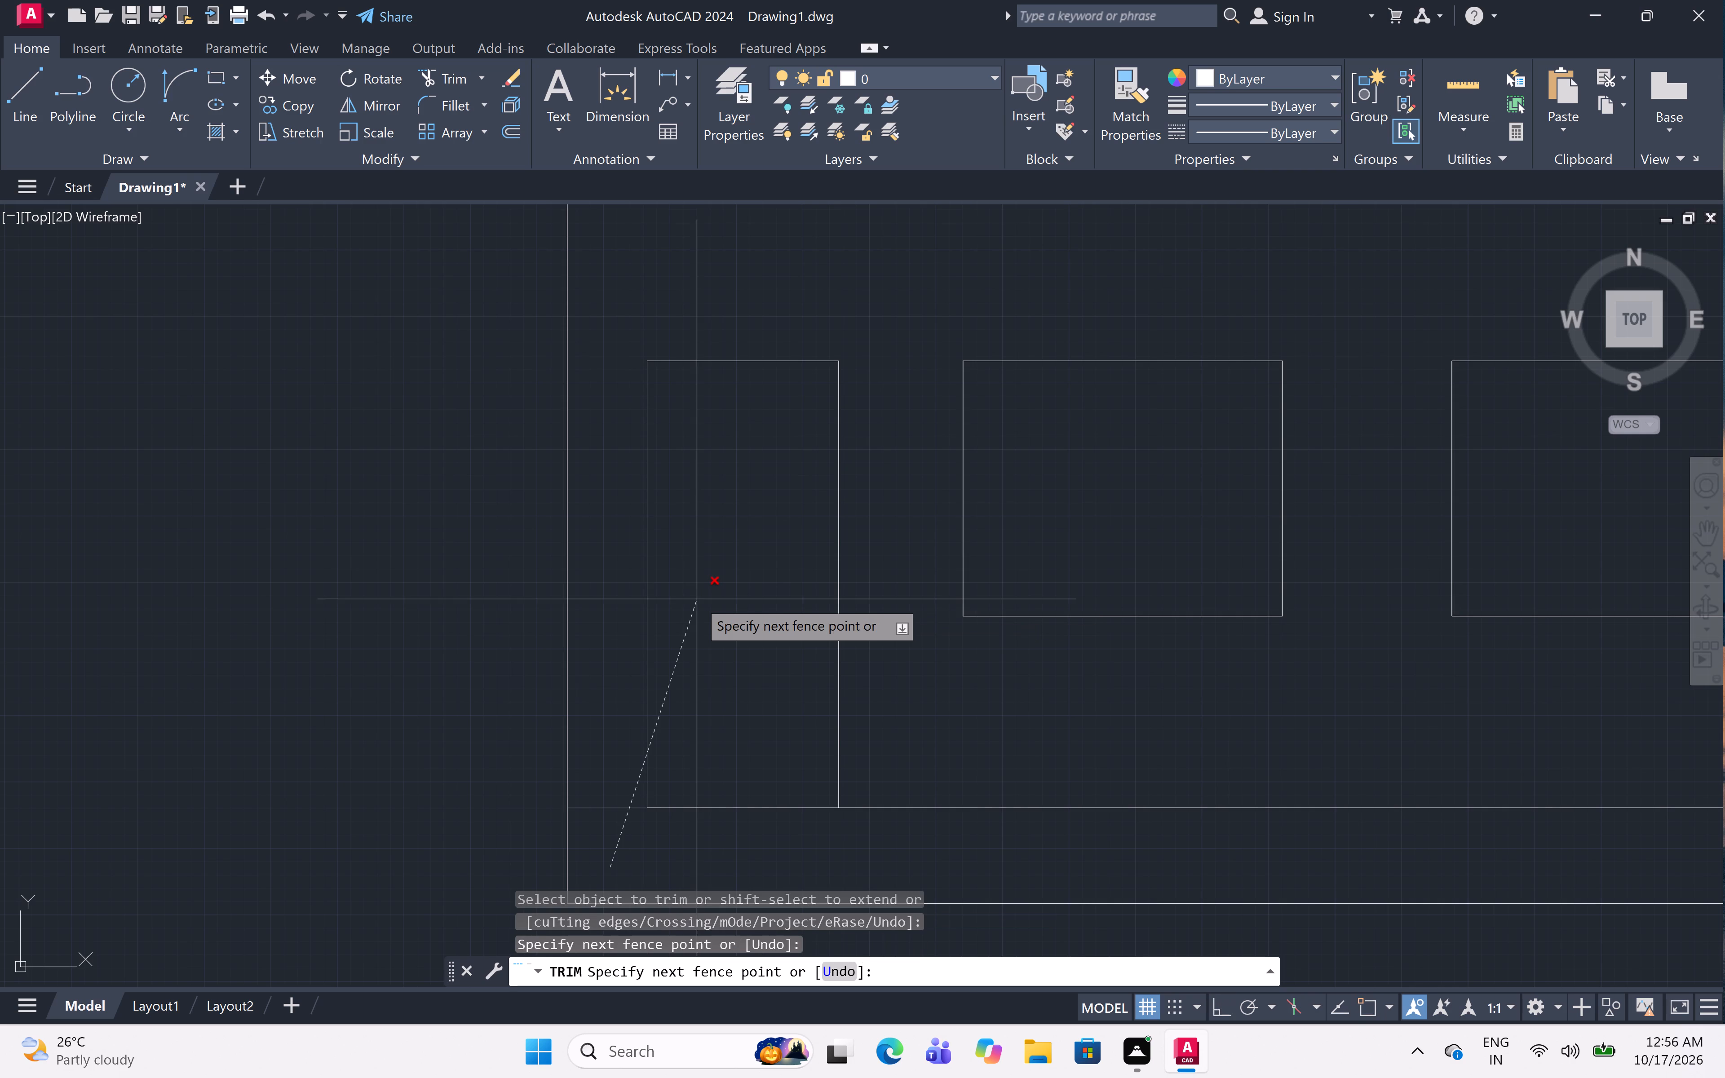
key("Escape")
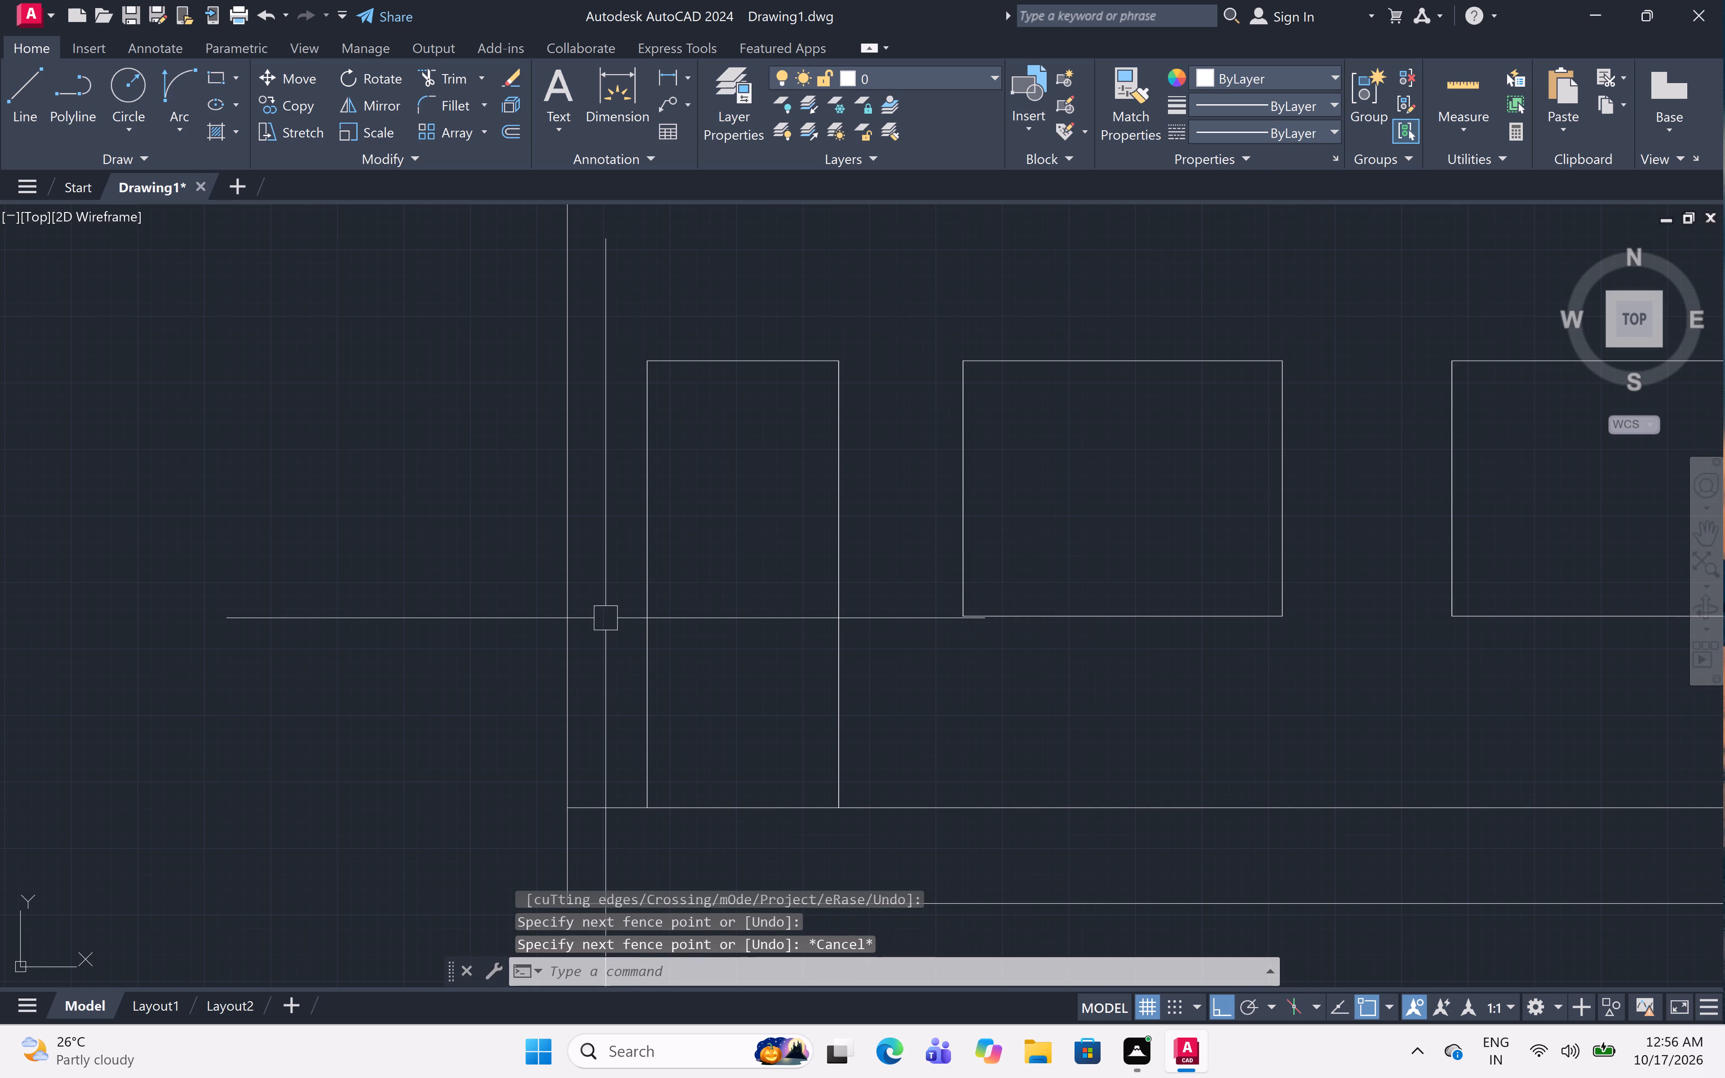
Offset the door outline's two jambs and head inward by 0.5" to form the frame lines.
type("OFF")
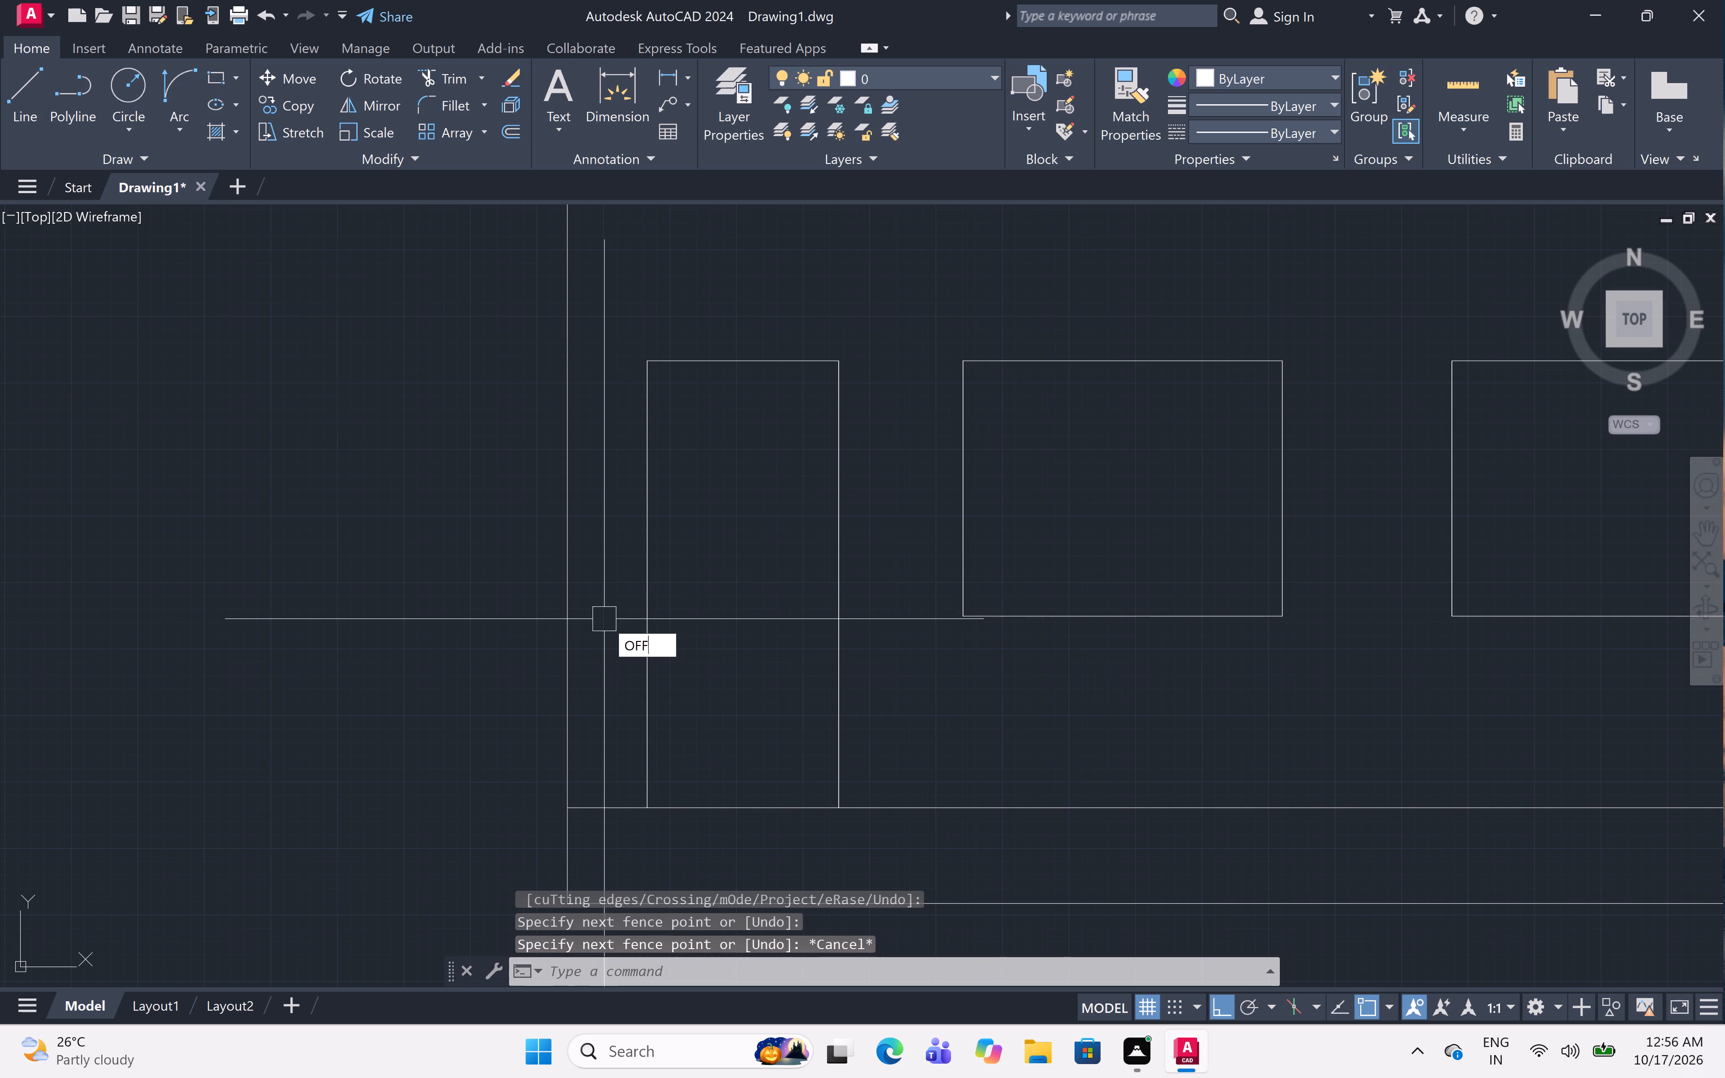
key("space")
type(".5\"")
key("space")
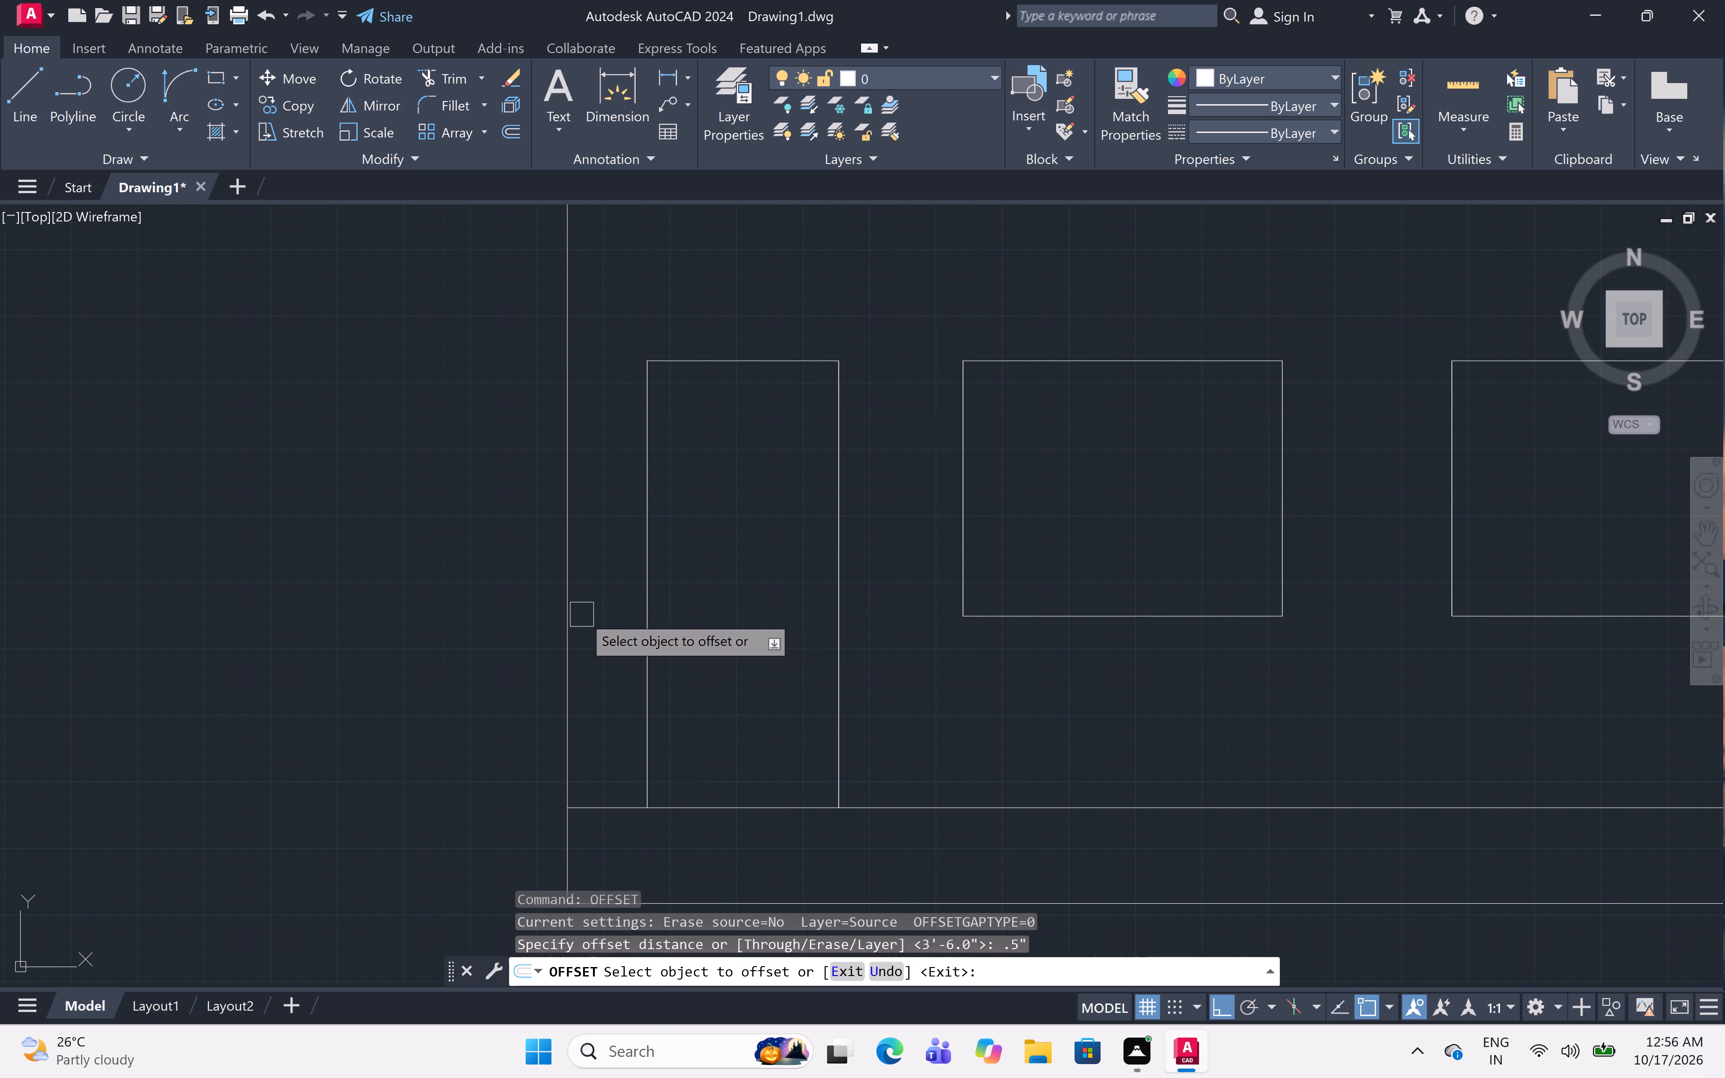
left_click(647, 601)
left_click(693, 592)
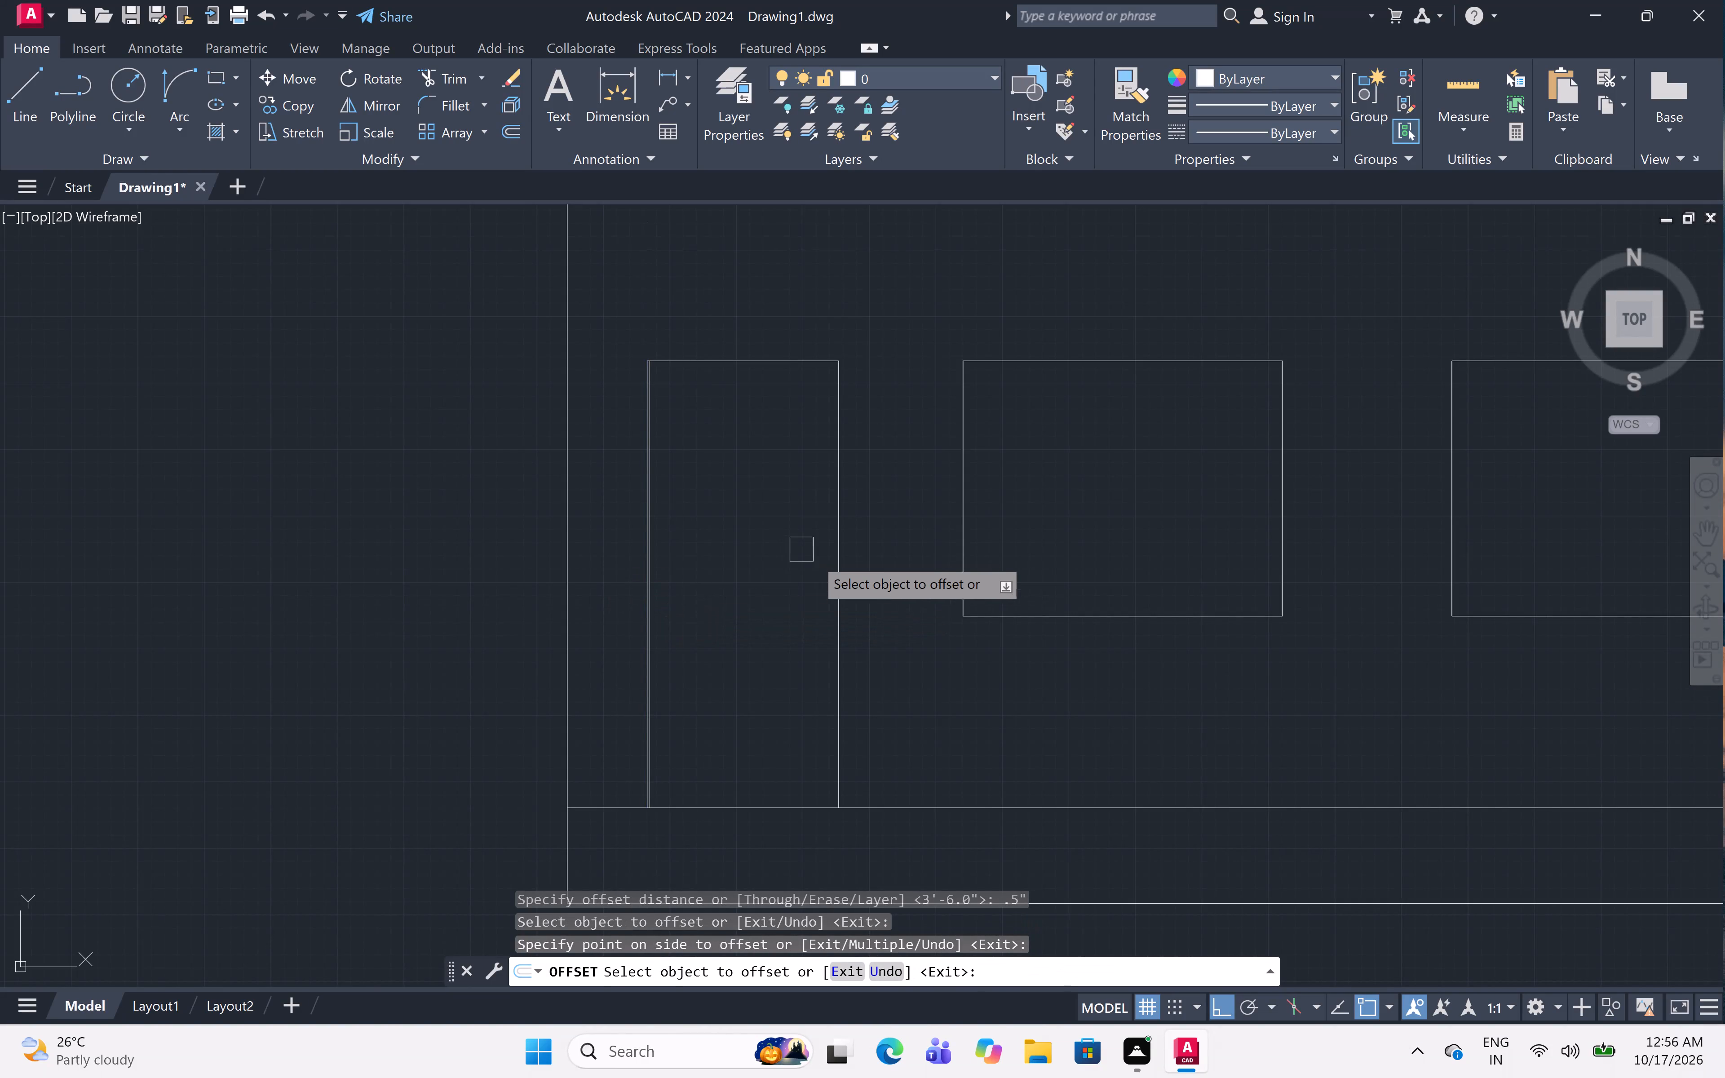
left_click(836, 566)
left_click_drag(814, 562, 810, 560)
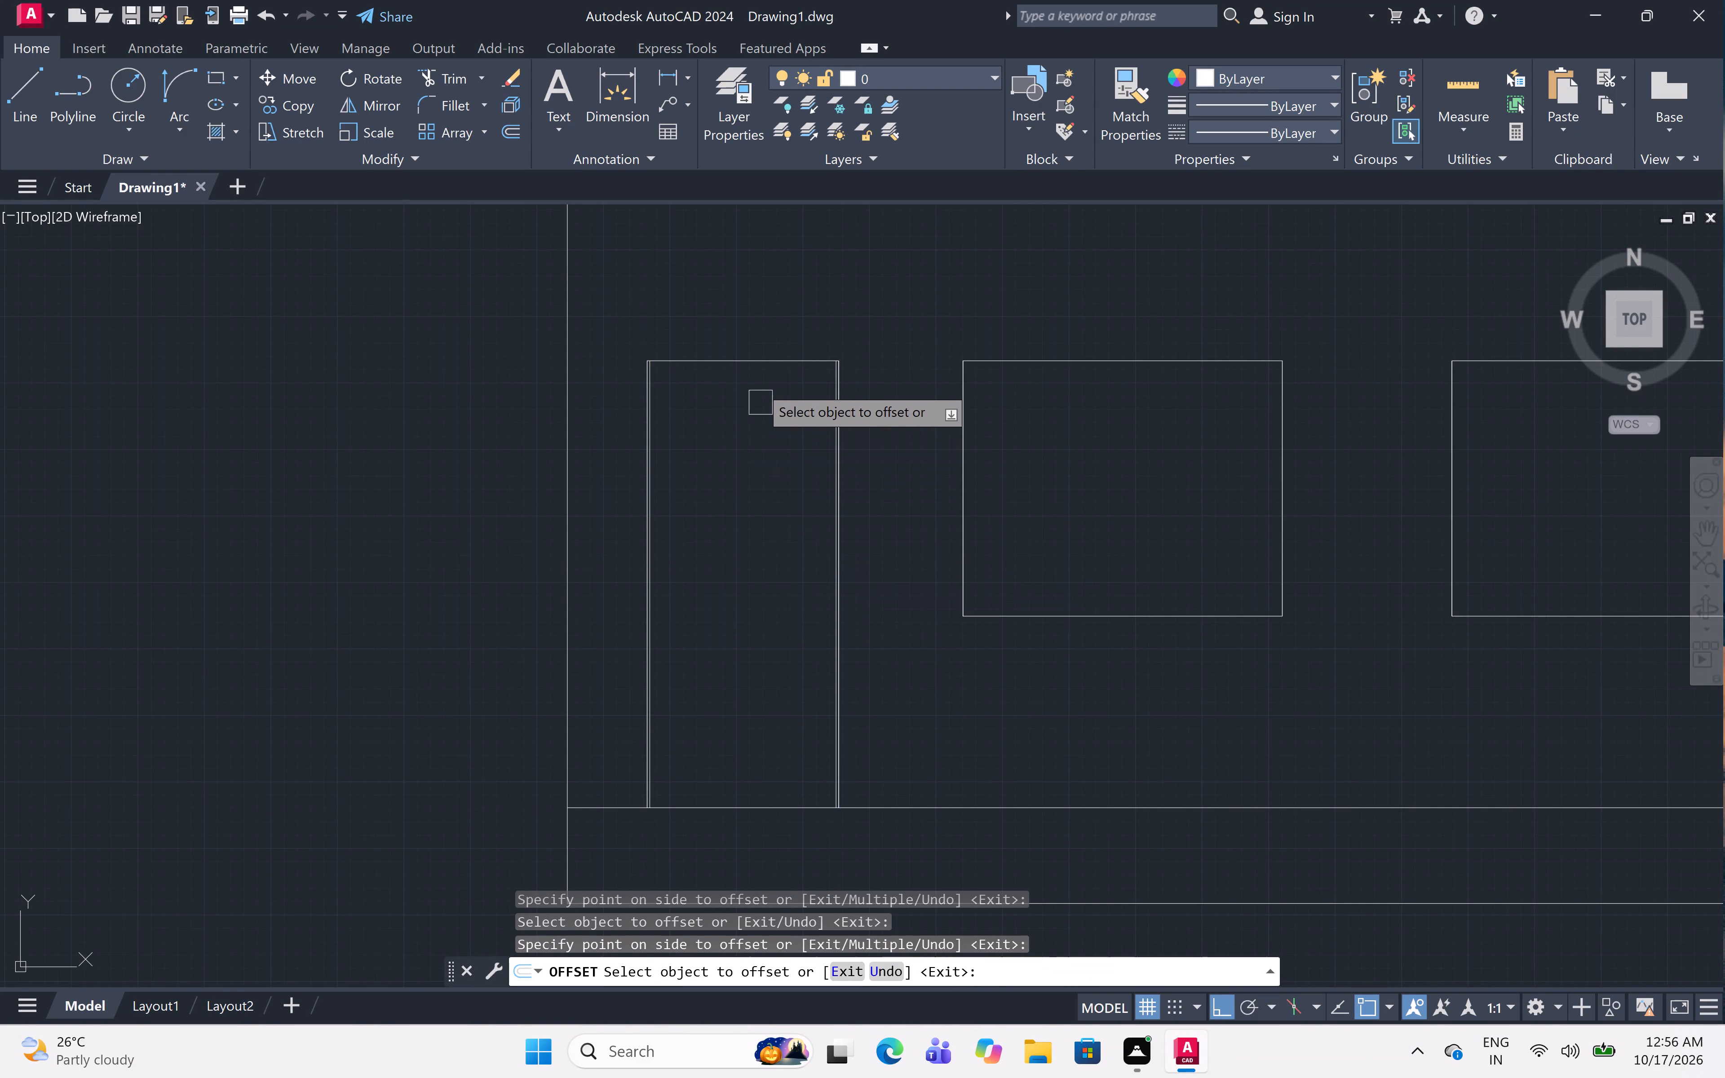
left_click(758, 356)
left_click(739, 429)
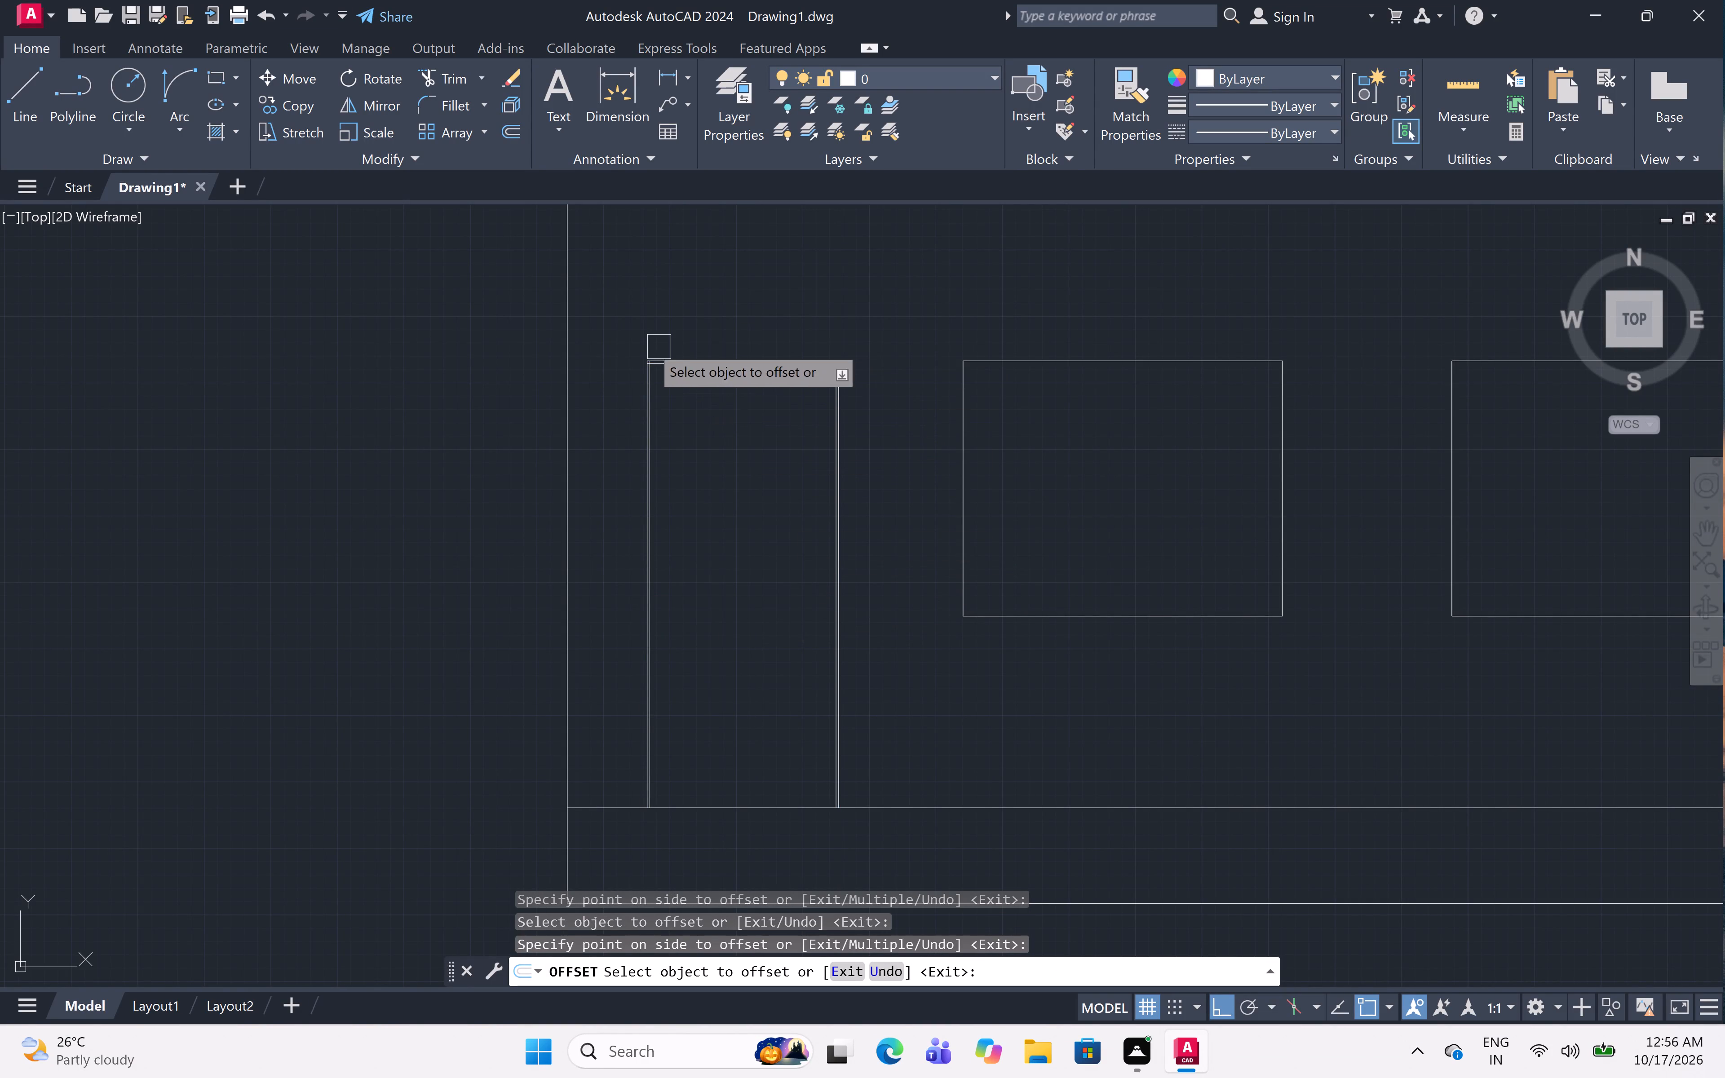
scroll(579, 359, "up", 5)
key("Escape")
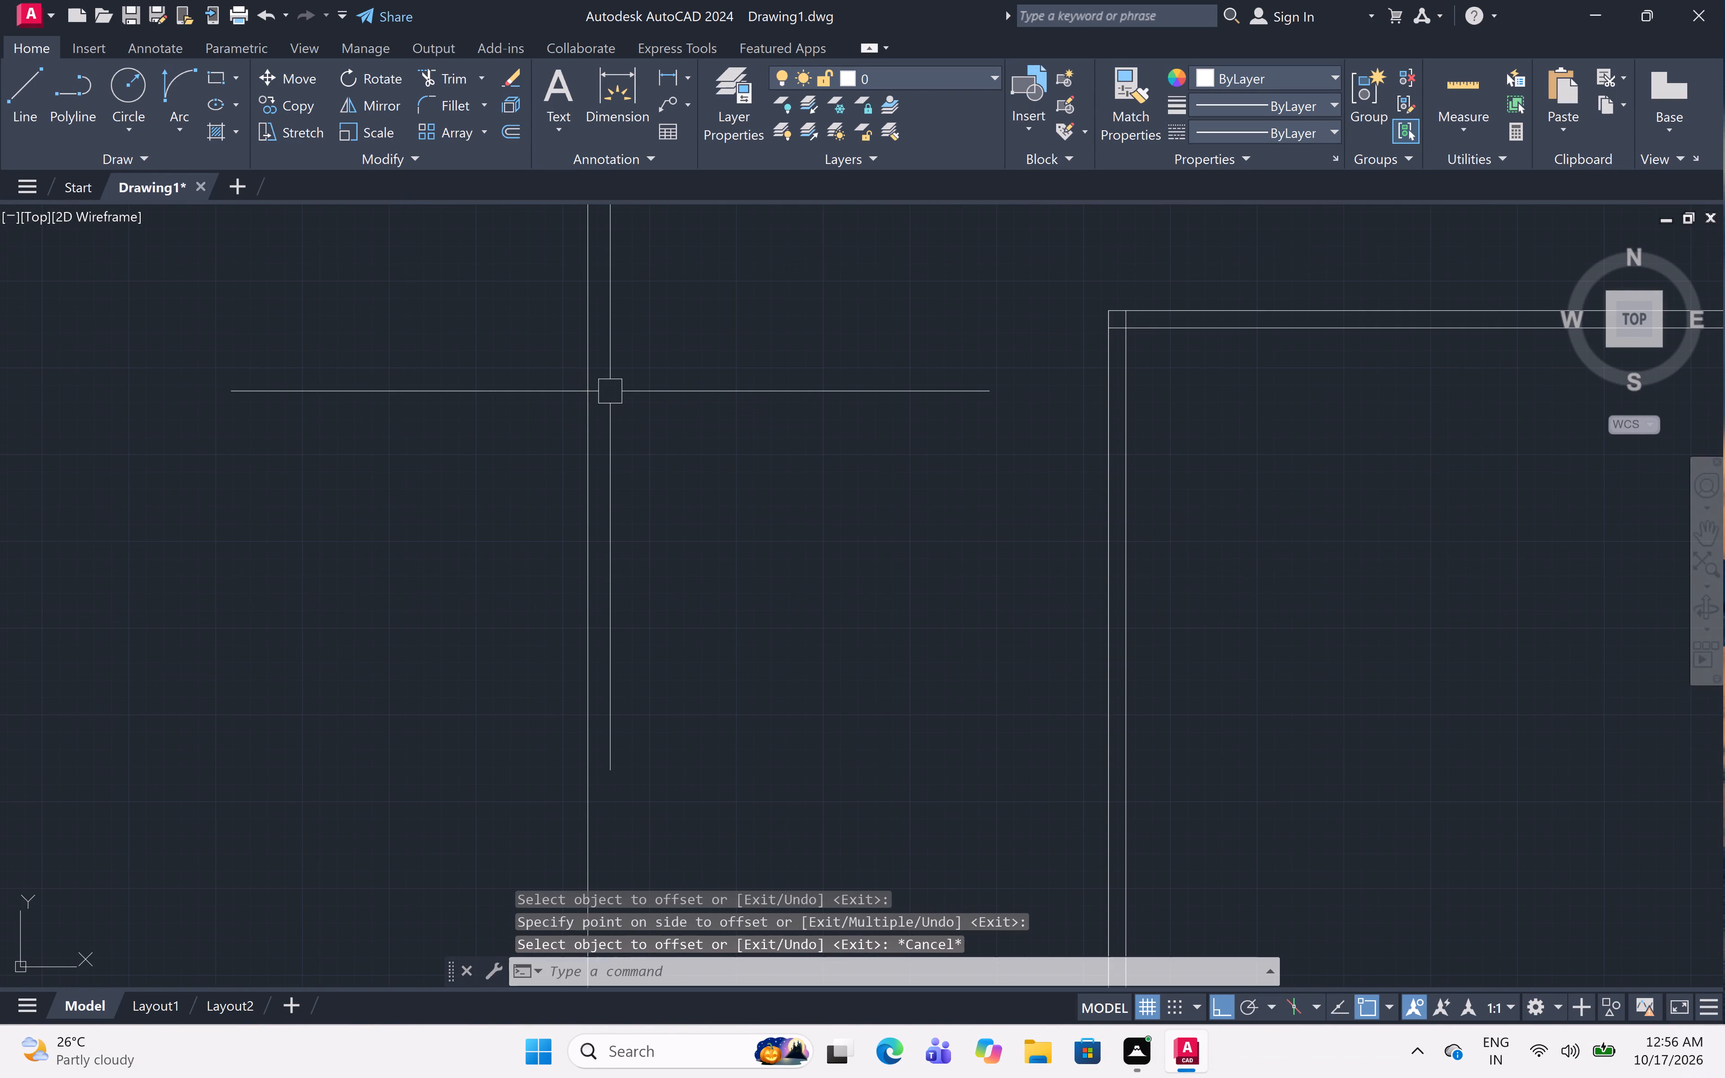
Trim the overlapping inner frame lines at the door's upper-left corner into a clean corner.
key("t")
type("R")
key("space")
scroll(775, 539, "down", 3)
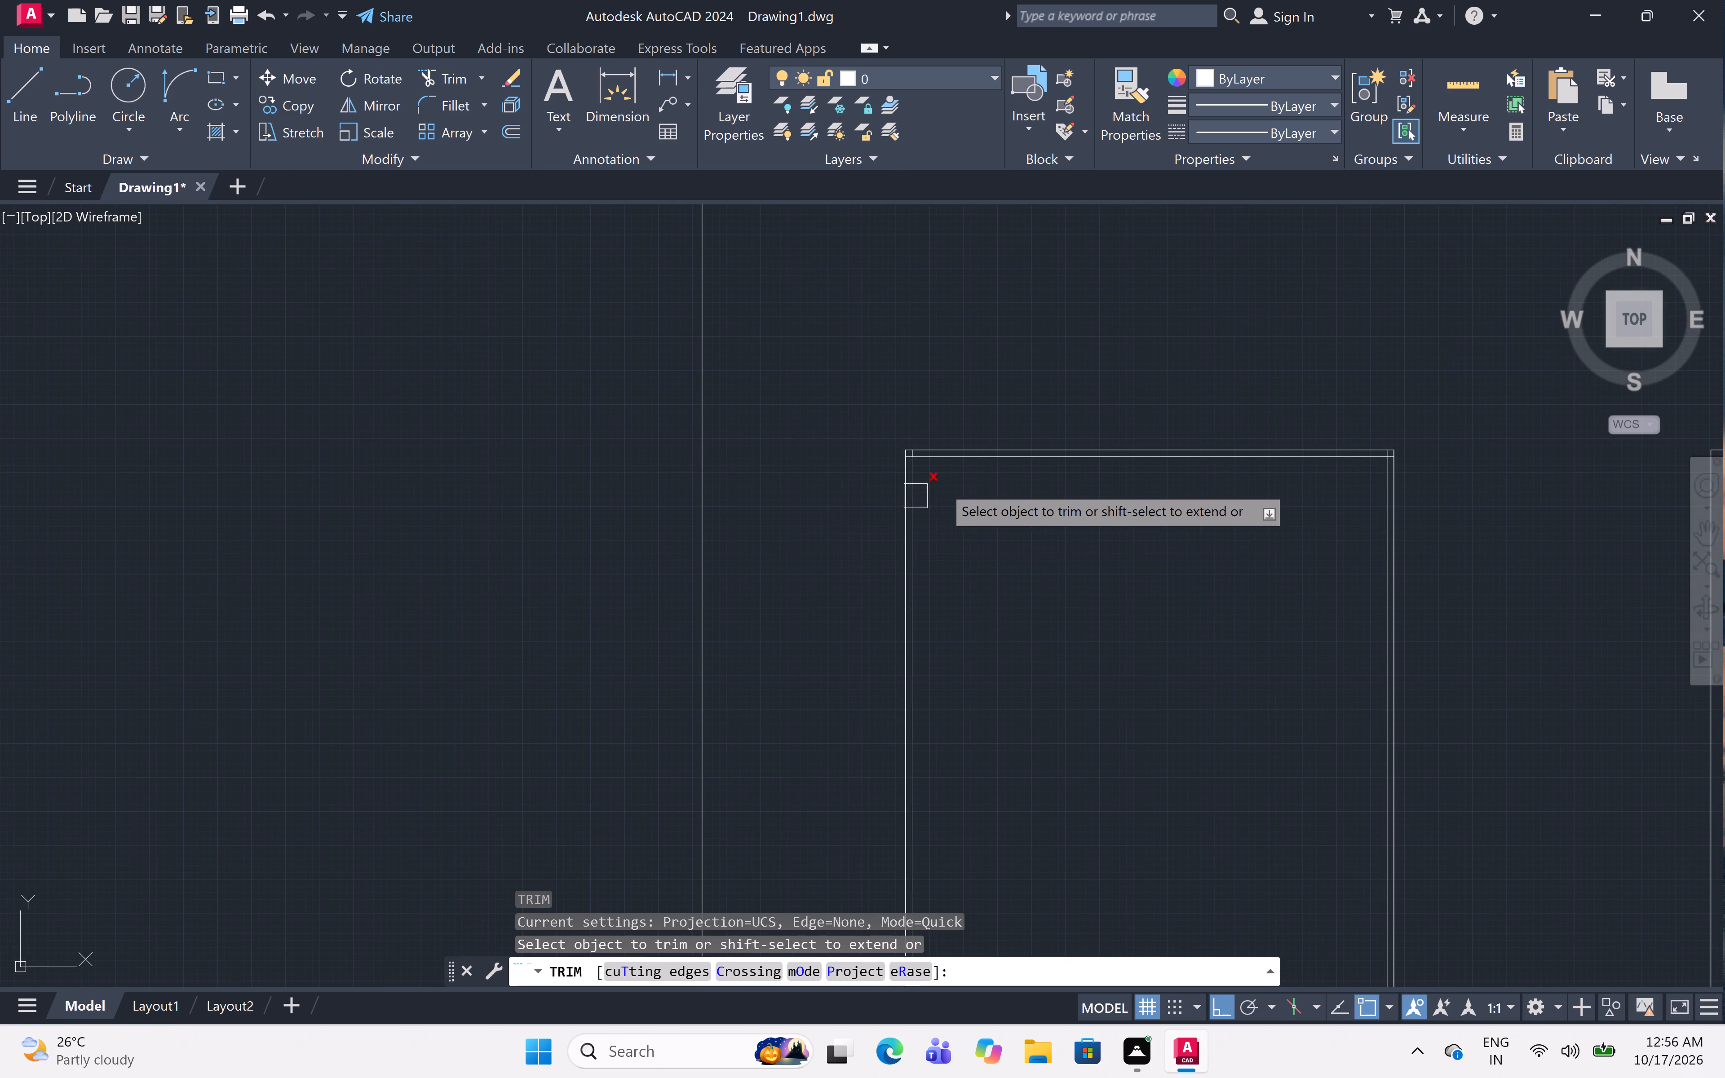
scroll(929, 493, "up", 2)
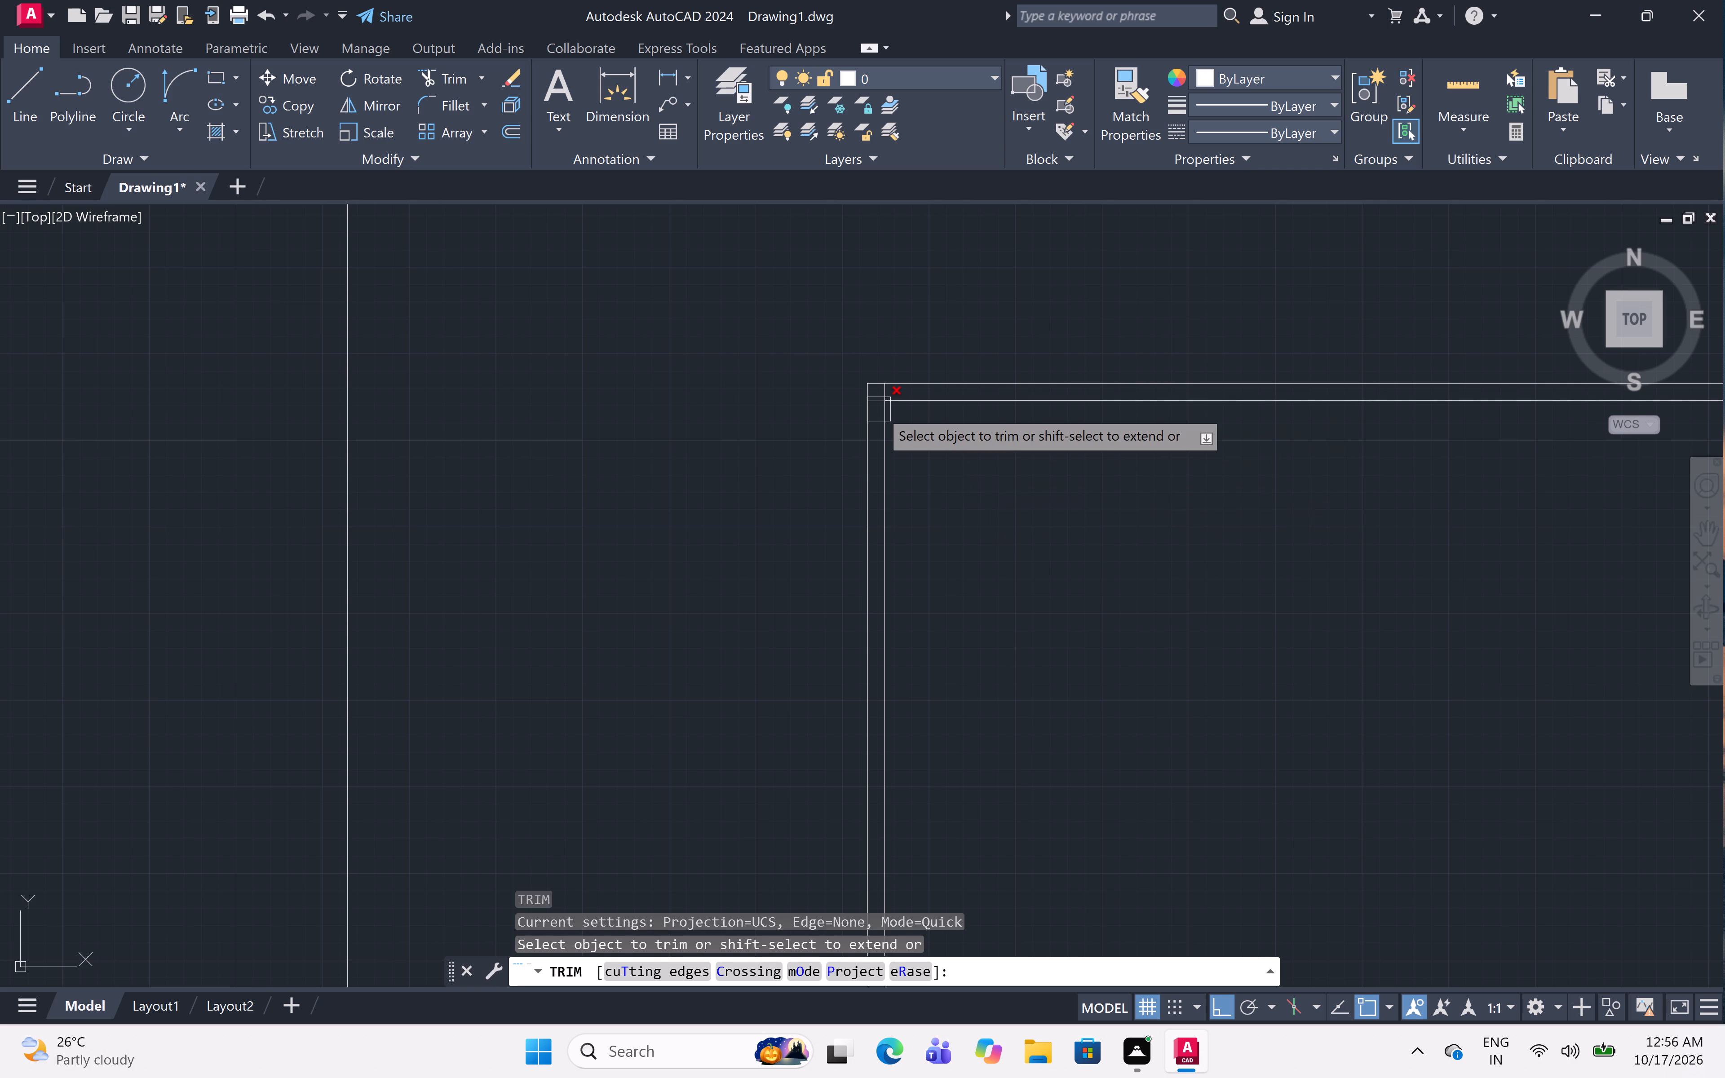
scroll(879, 409, "up", 2)
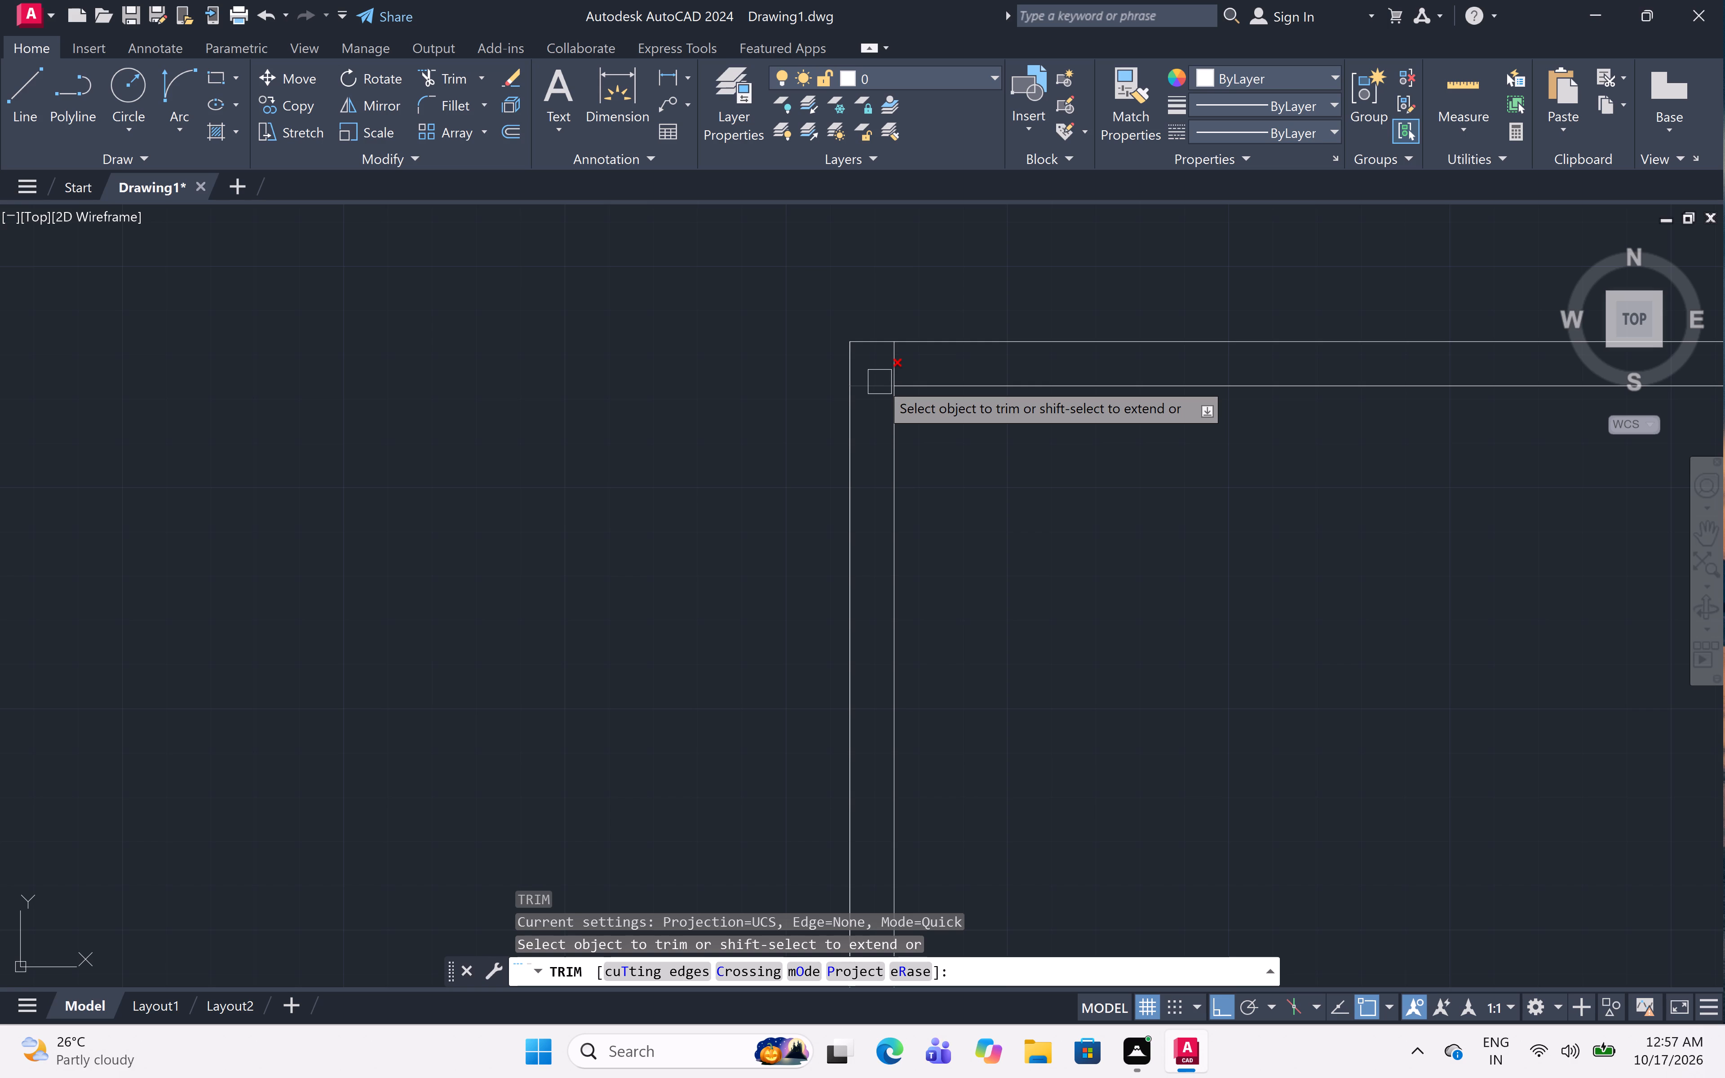
left_click(878, 382)
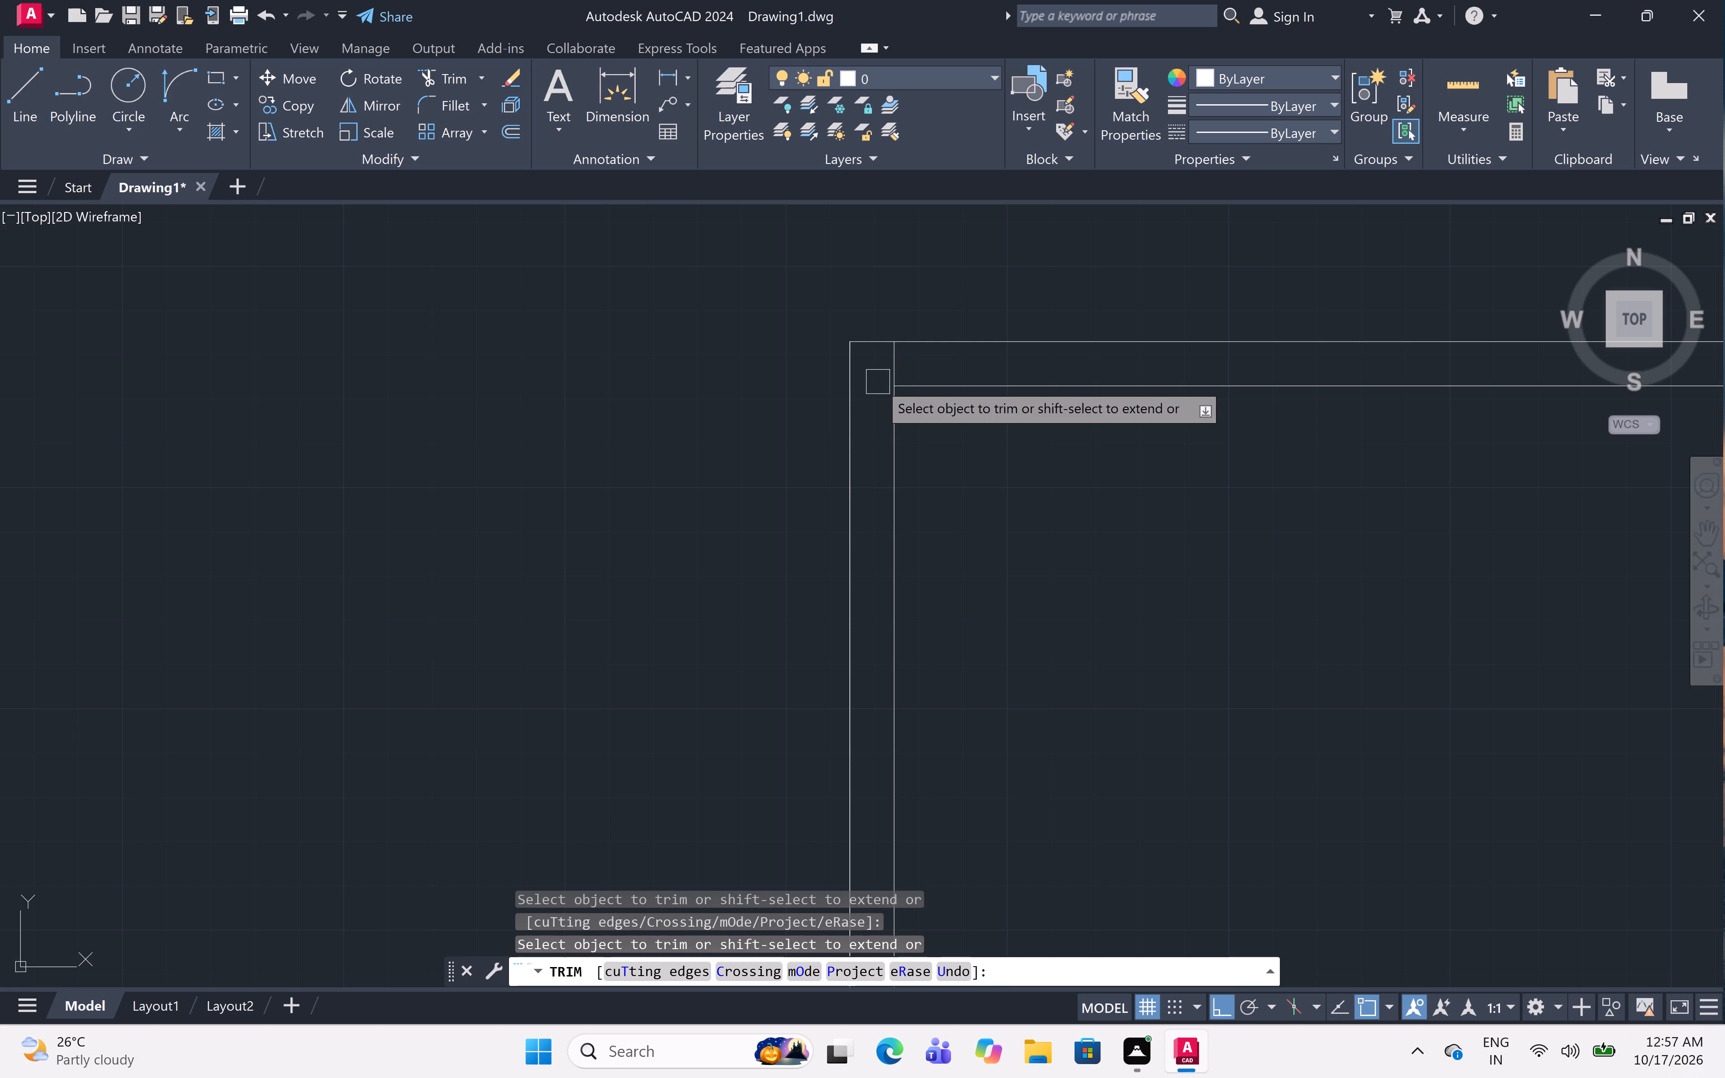
left_click(891, 369)
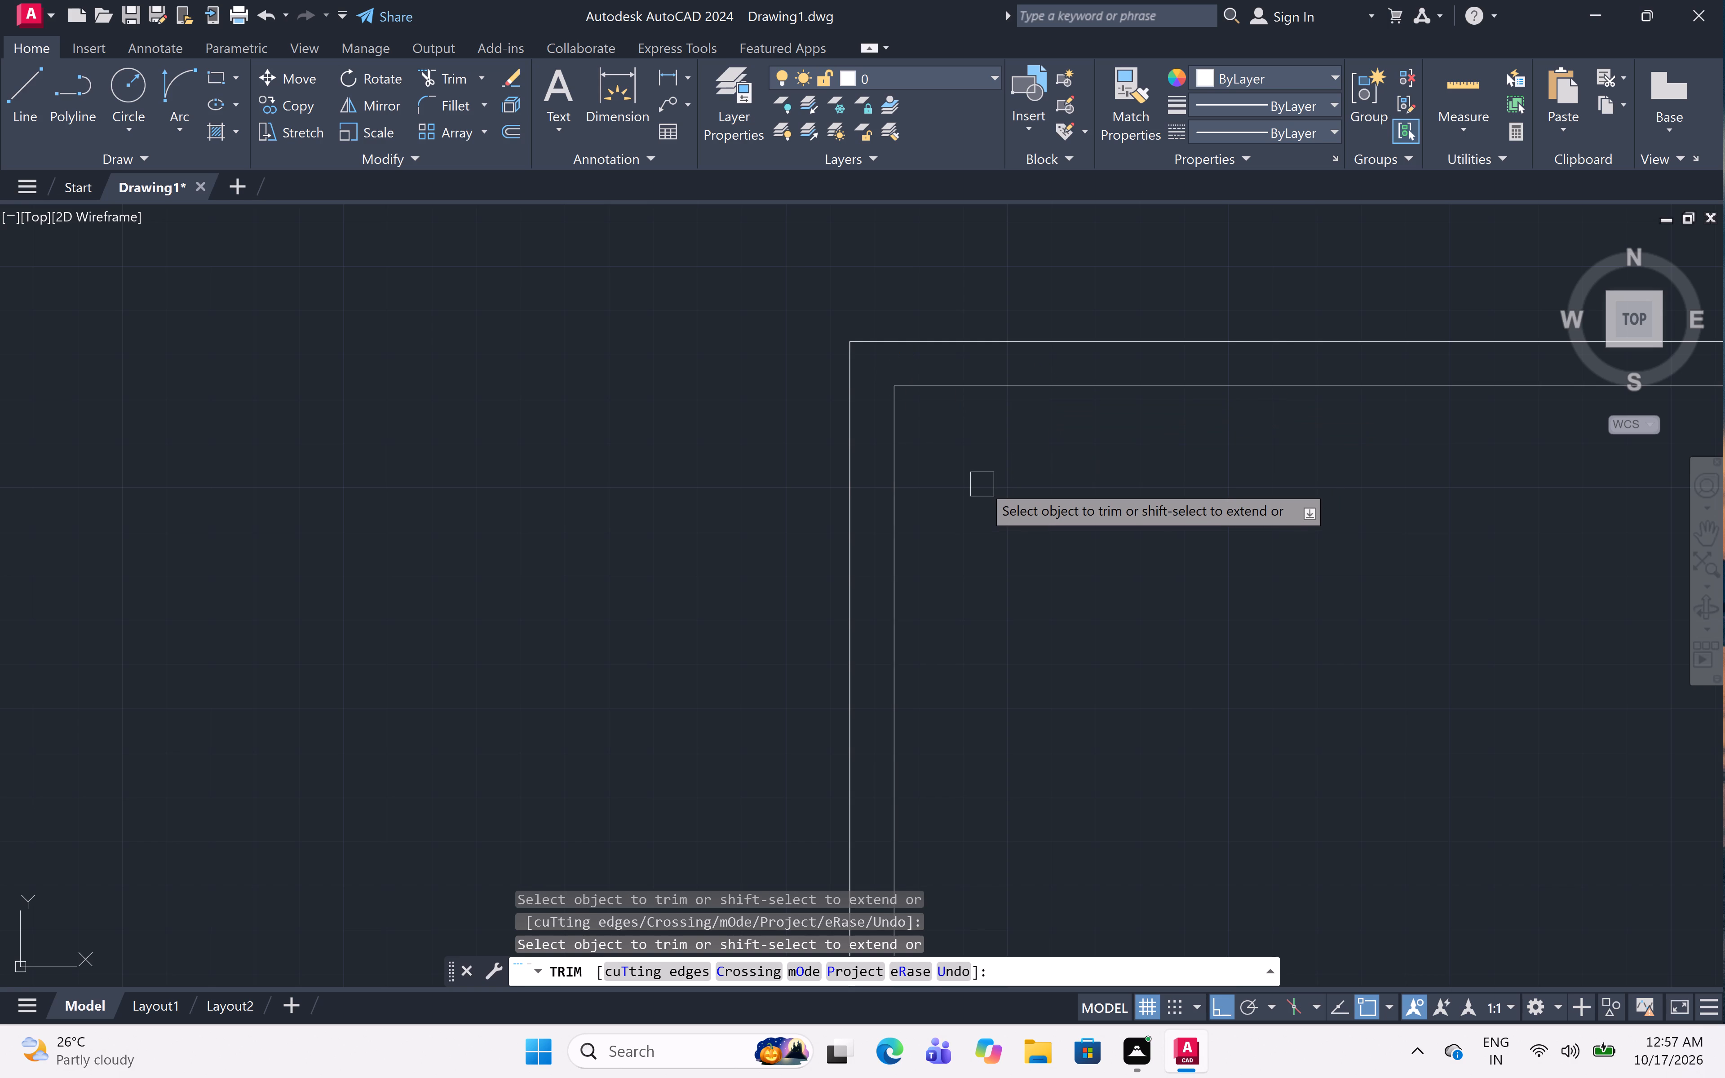
Trim the overlapping inner frame lines at the door's upper-right corner, and end the Trim command.
scroll(982, 484, "down", 4, "ctrl")
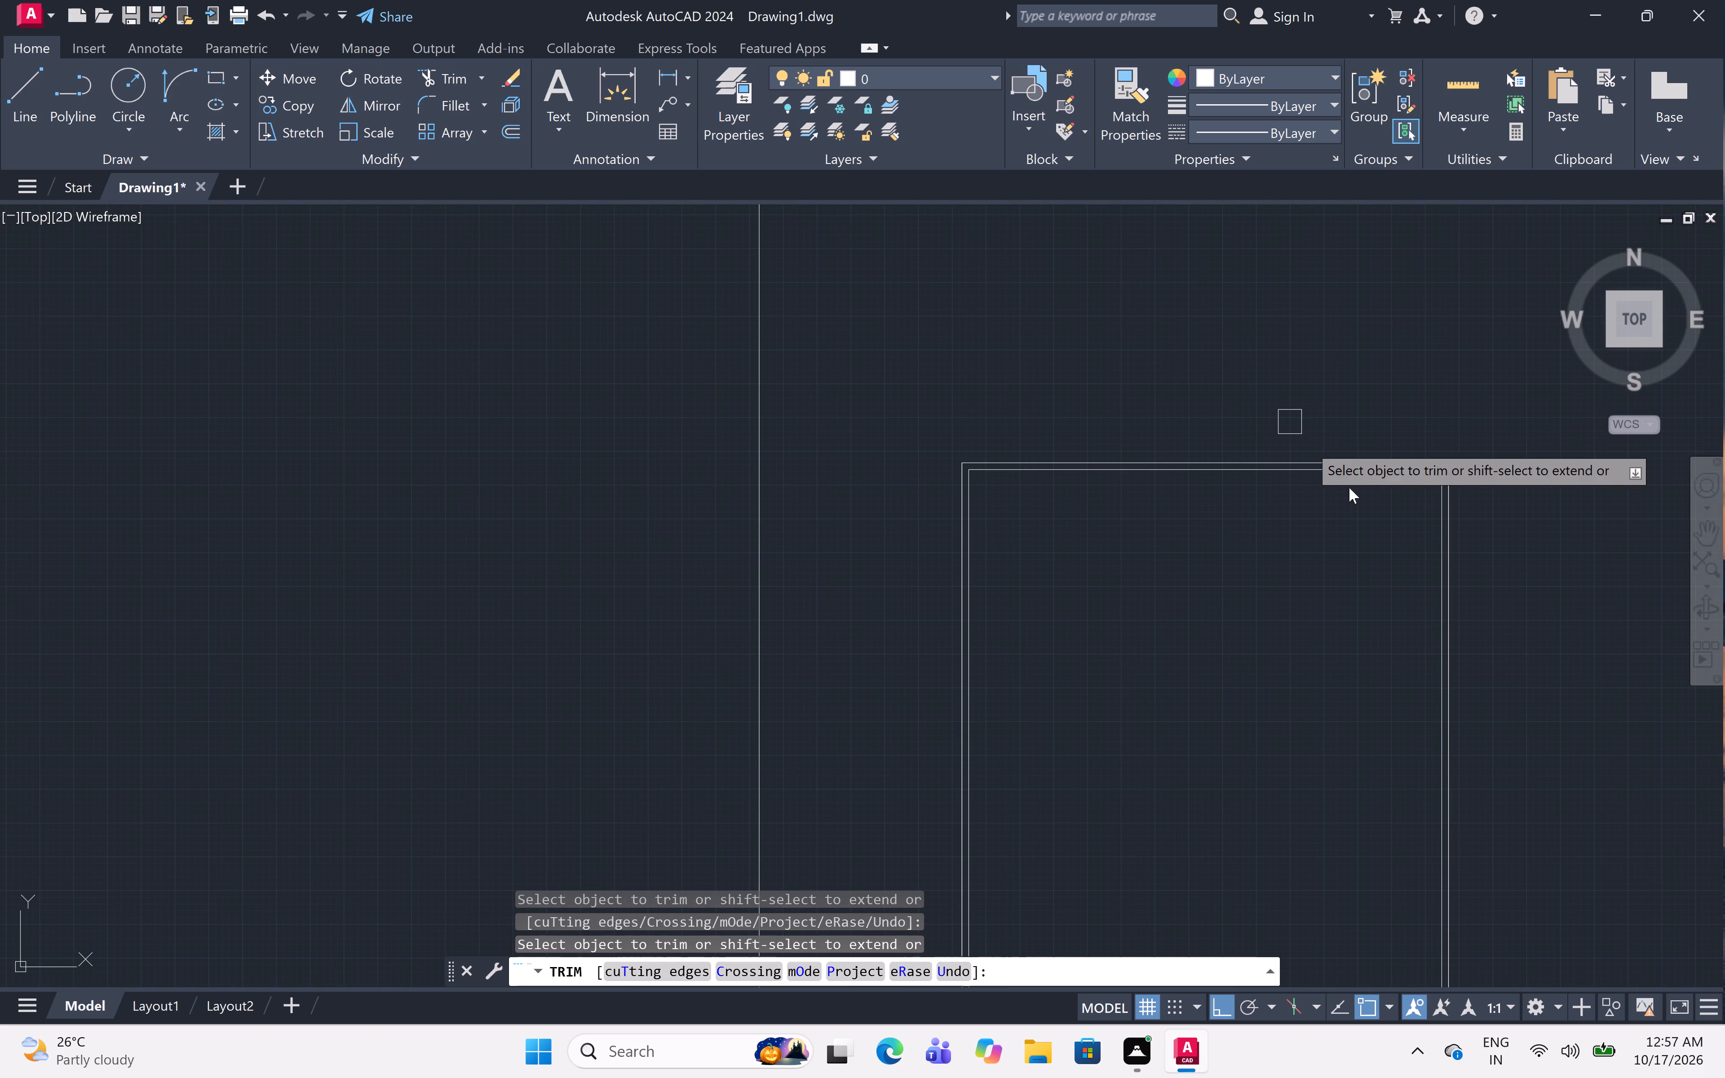
scroll(1445, 457, "up", 2, "ctrl")
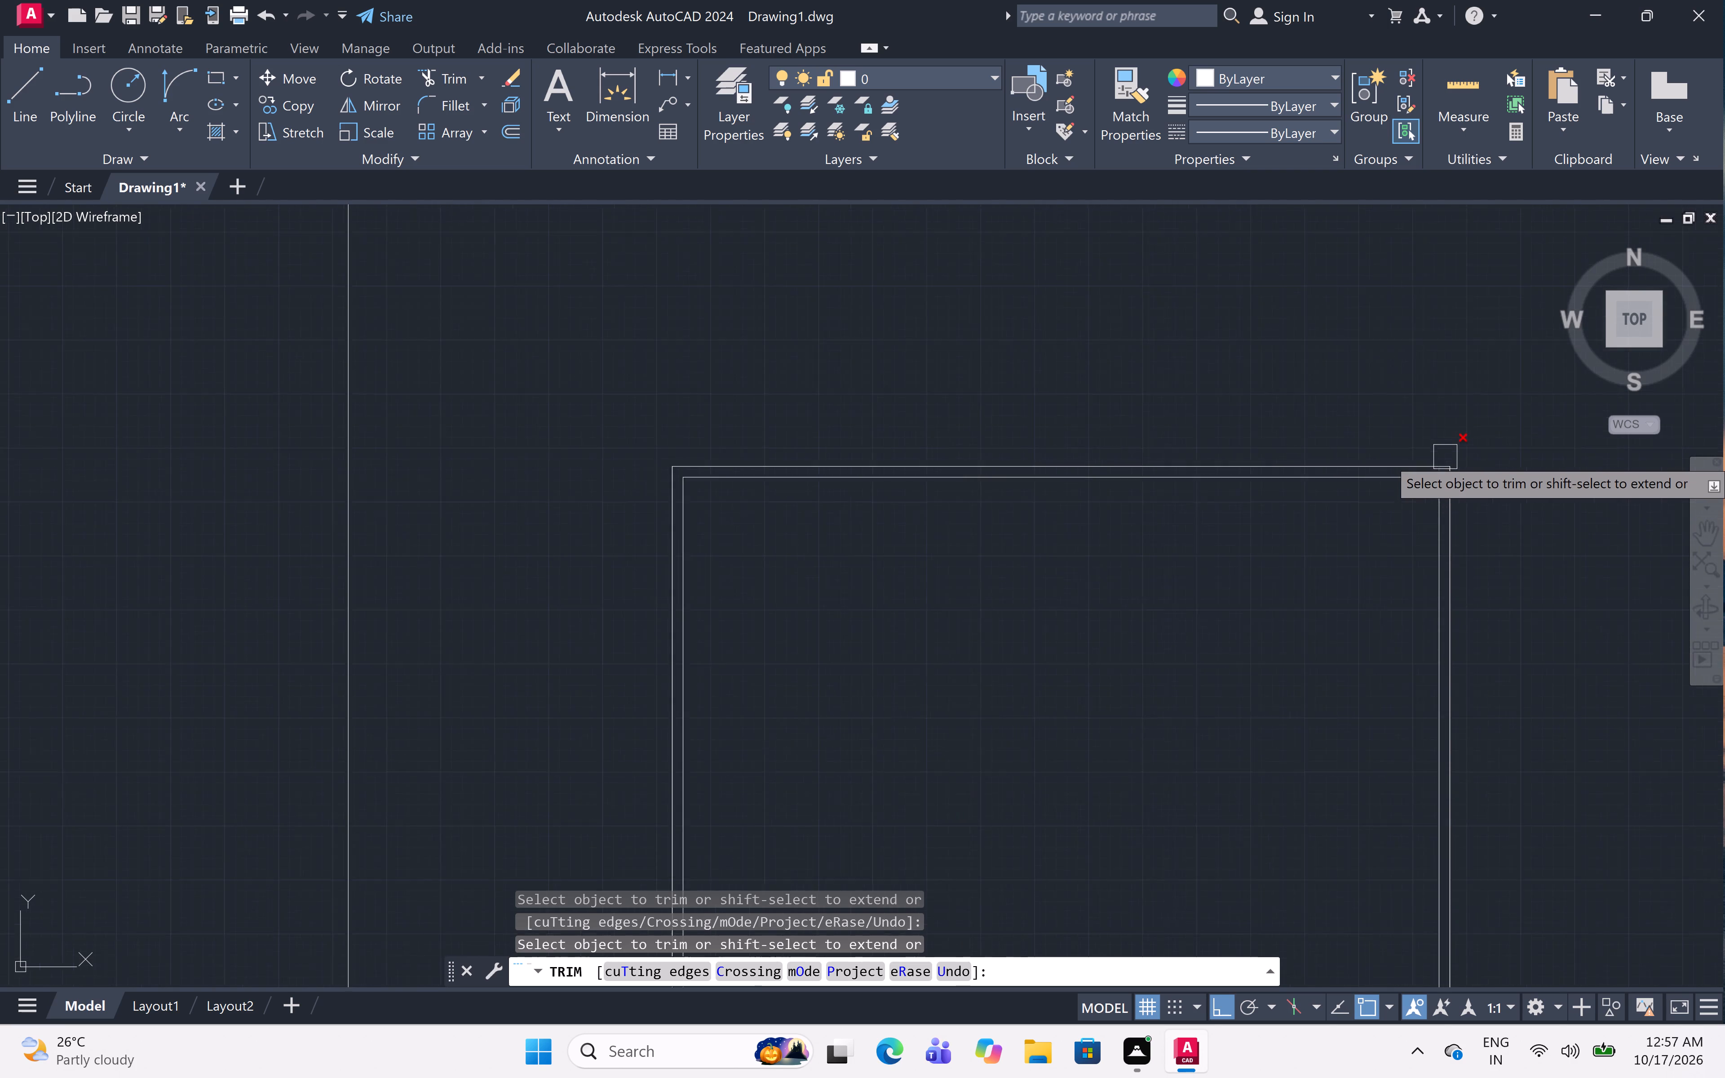
scroll(1445, 457, "up", 2, "ctrl")
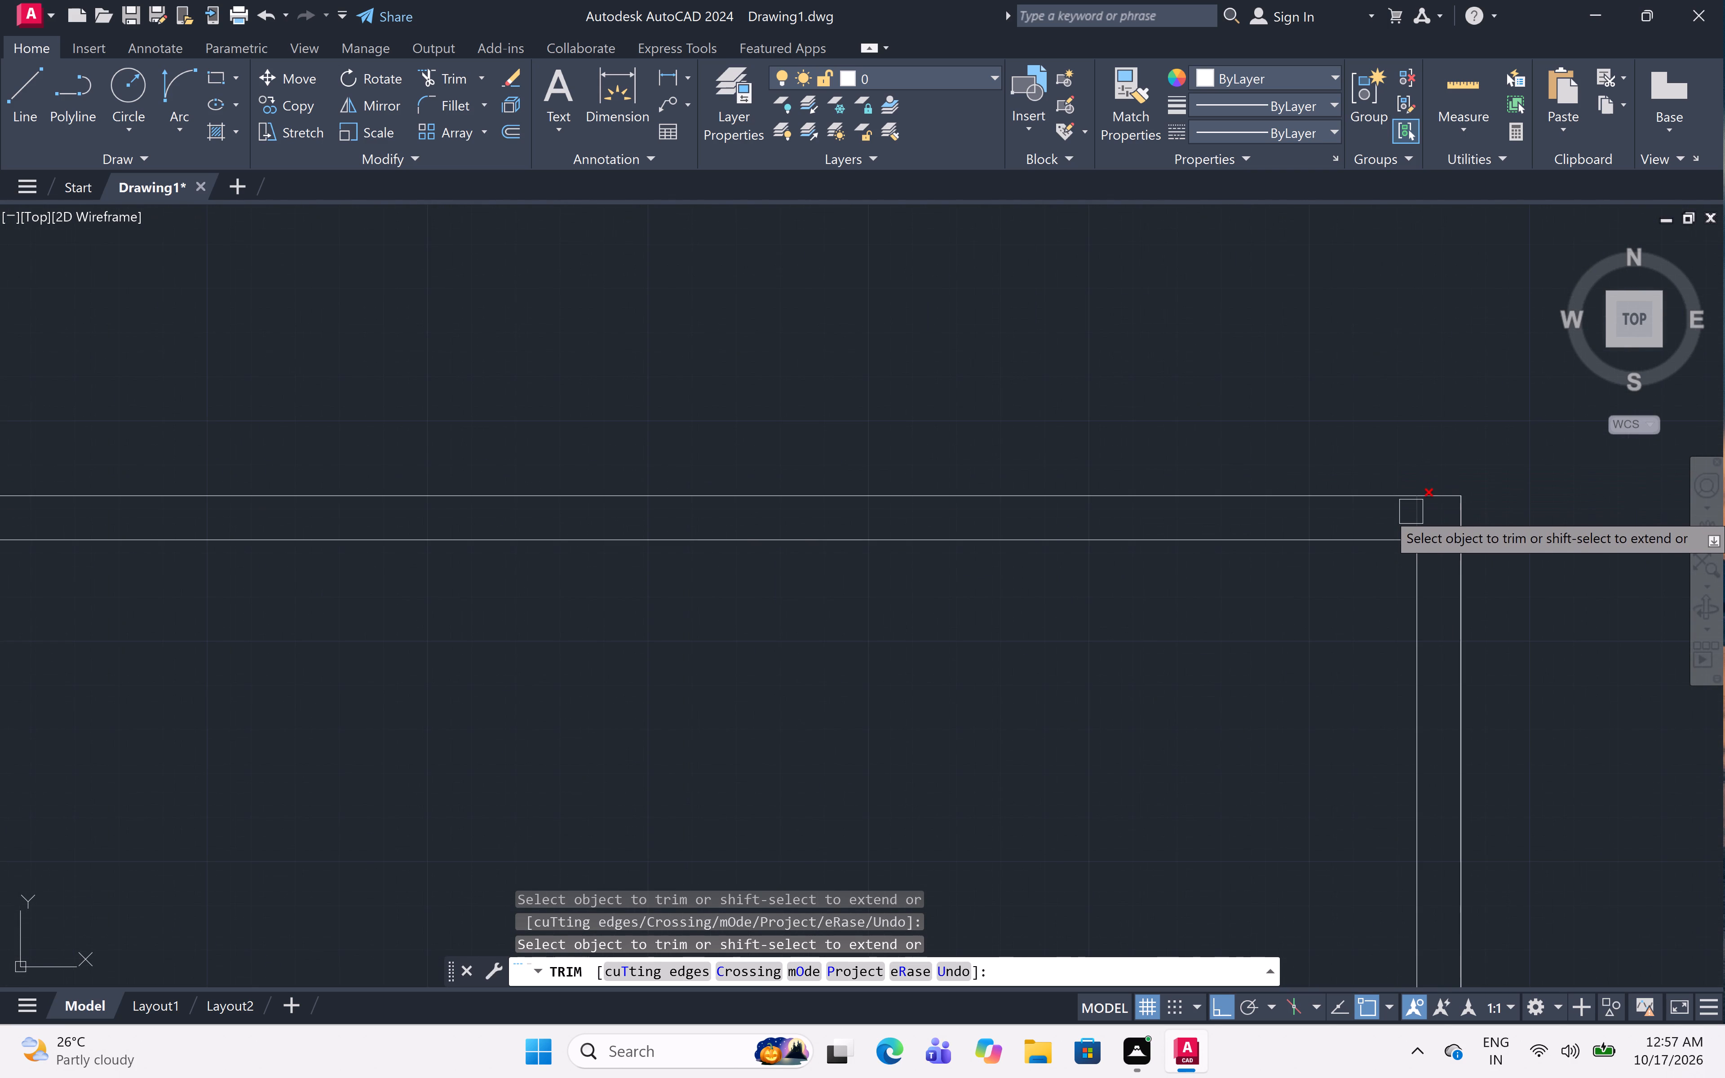
left_click(1411, 512)
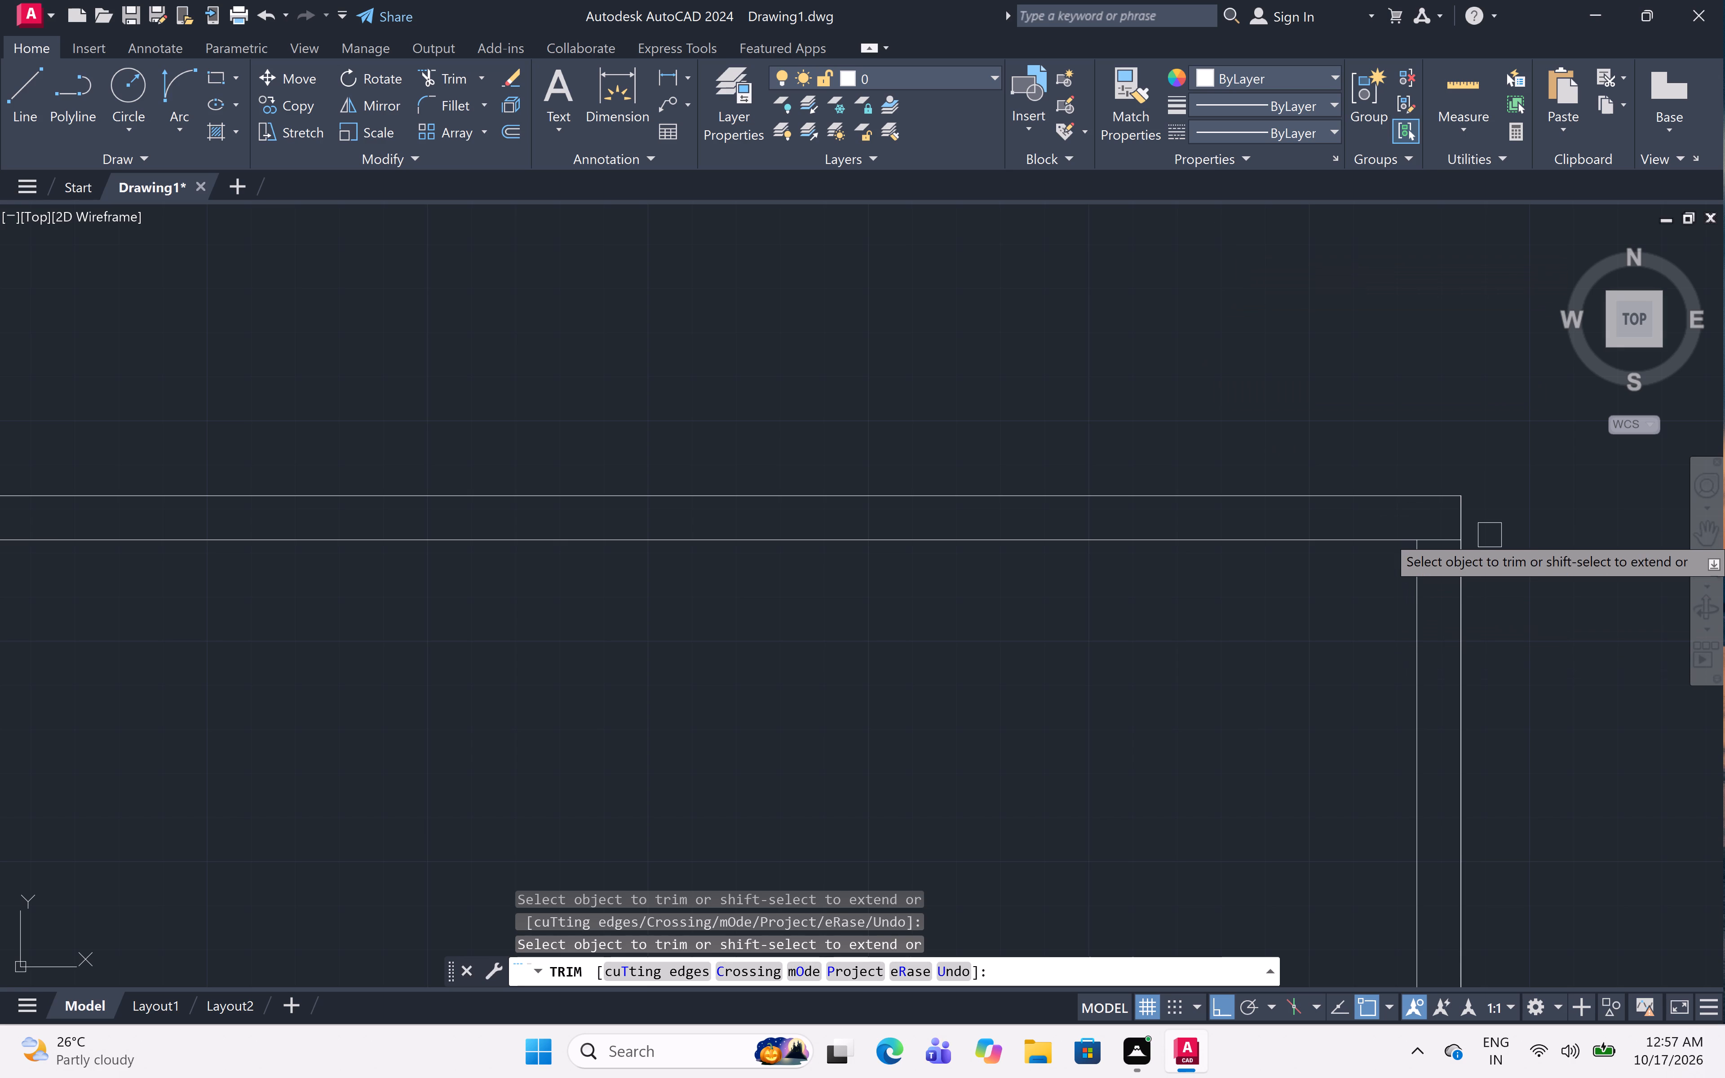
scroll(1449, 544, "up", 3)
left_click(1436, 521)
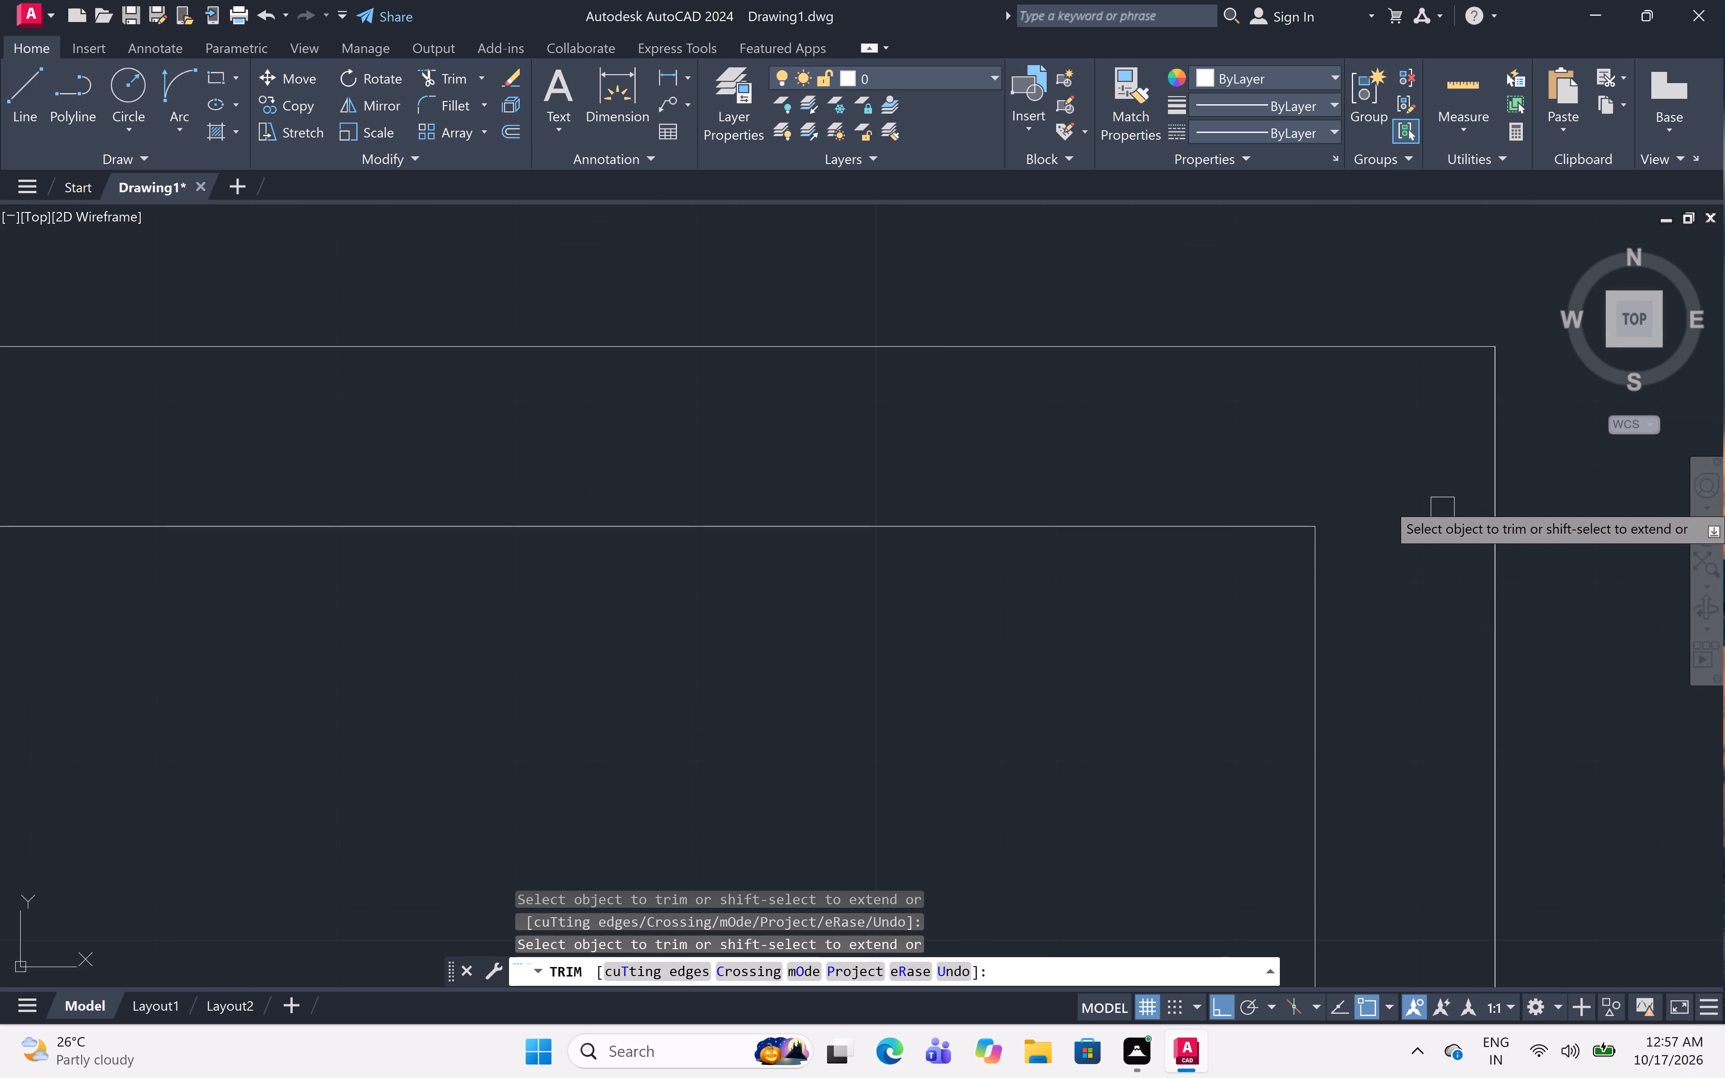
scroll(1336, 540, "down", 5)
scroll(1416, 425, "down", 4)
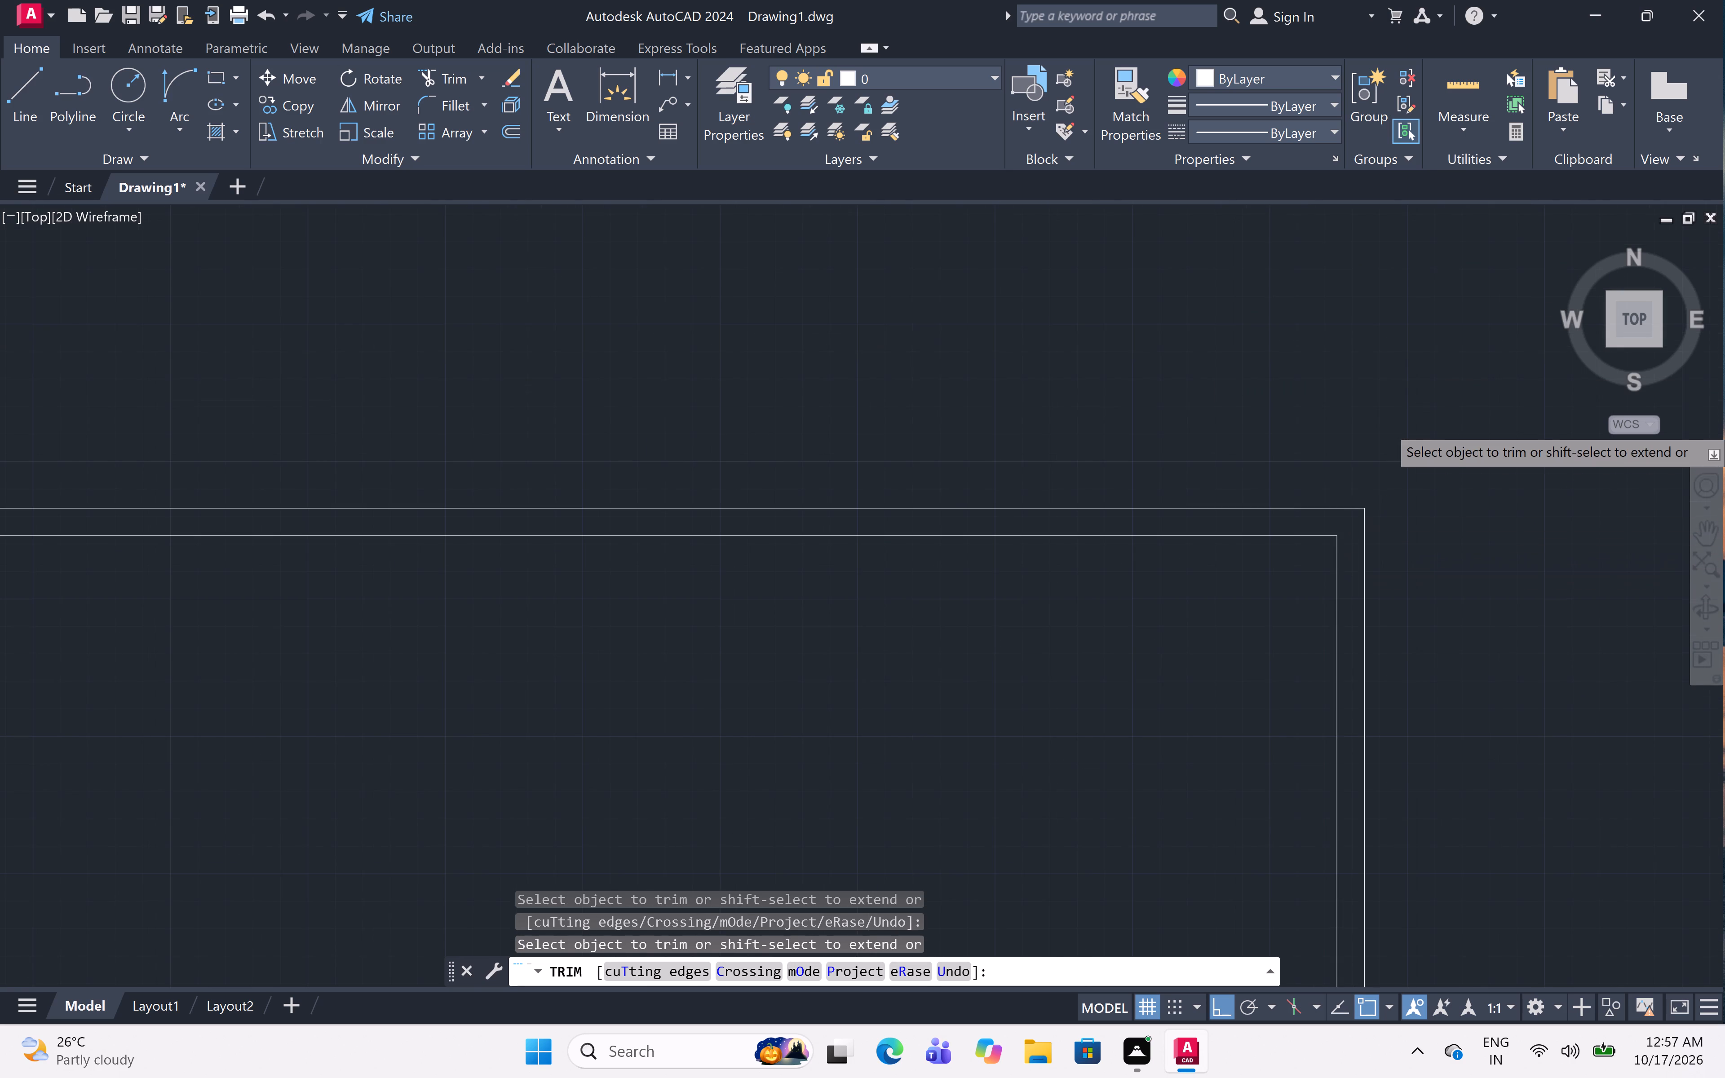
scroll(1451, 480, "down", 4)
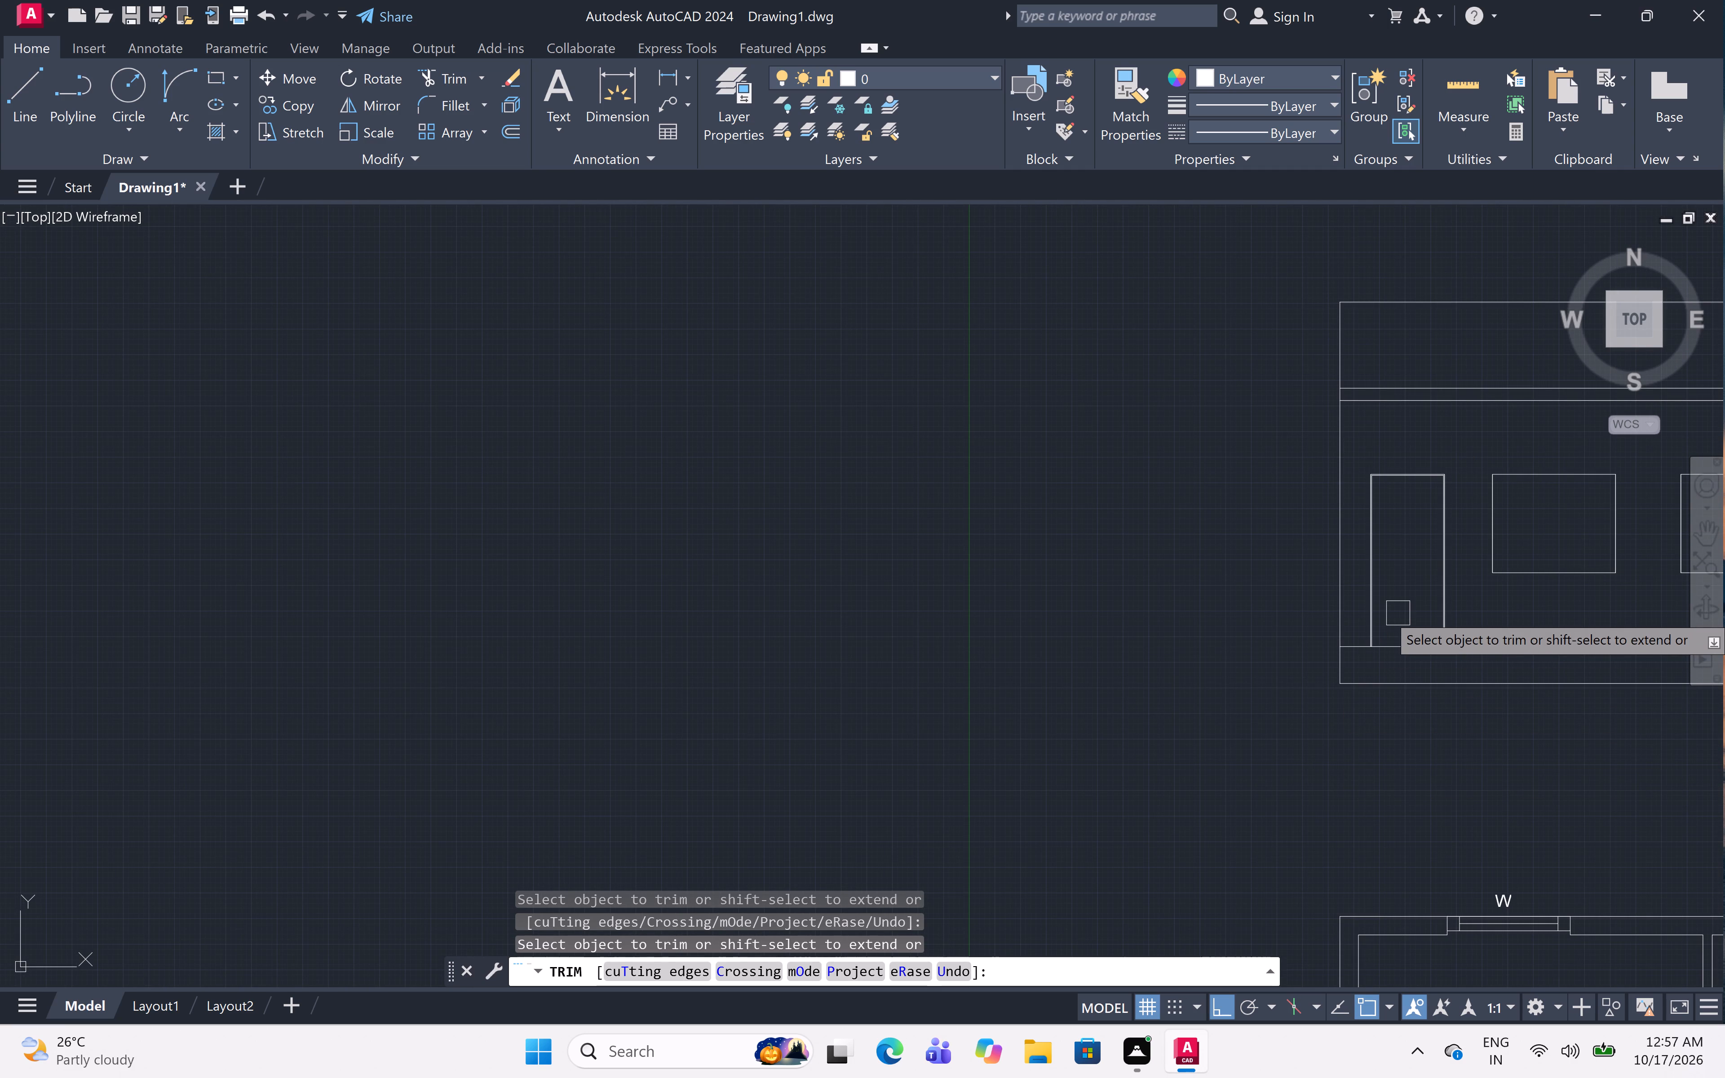
scroll(1399, 519, "up", 2)
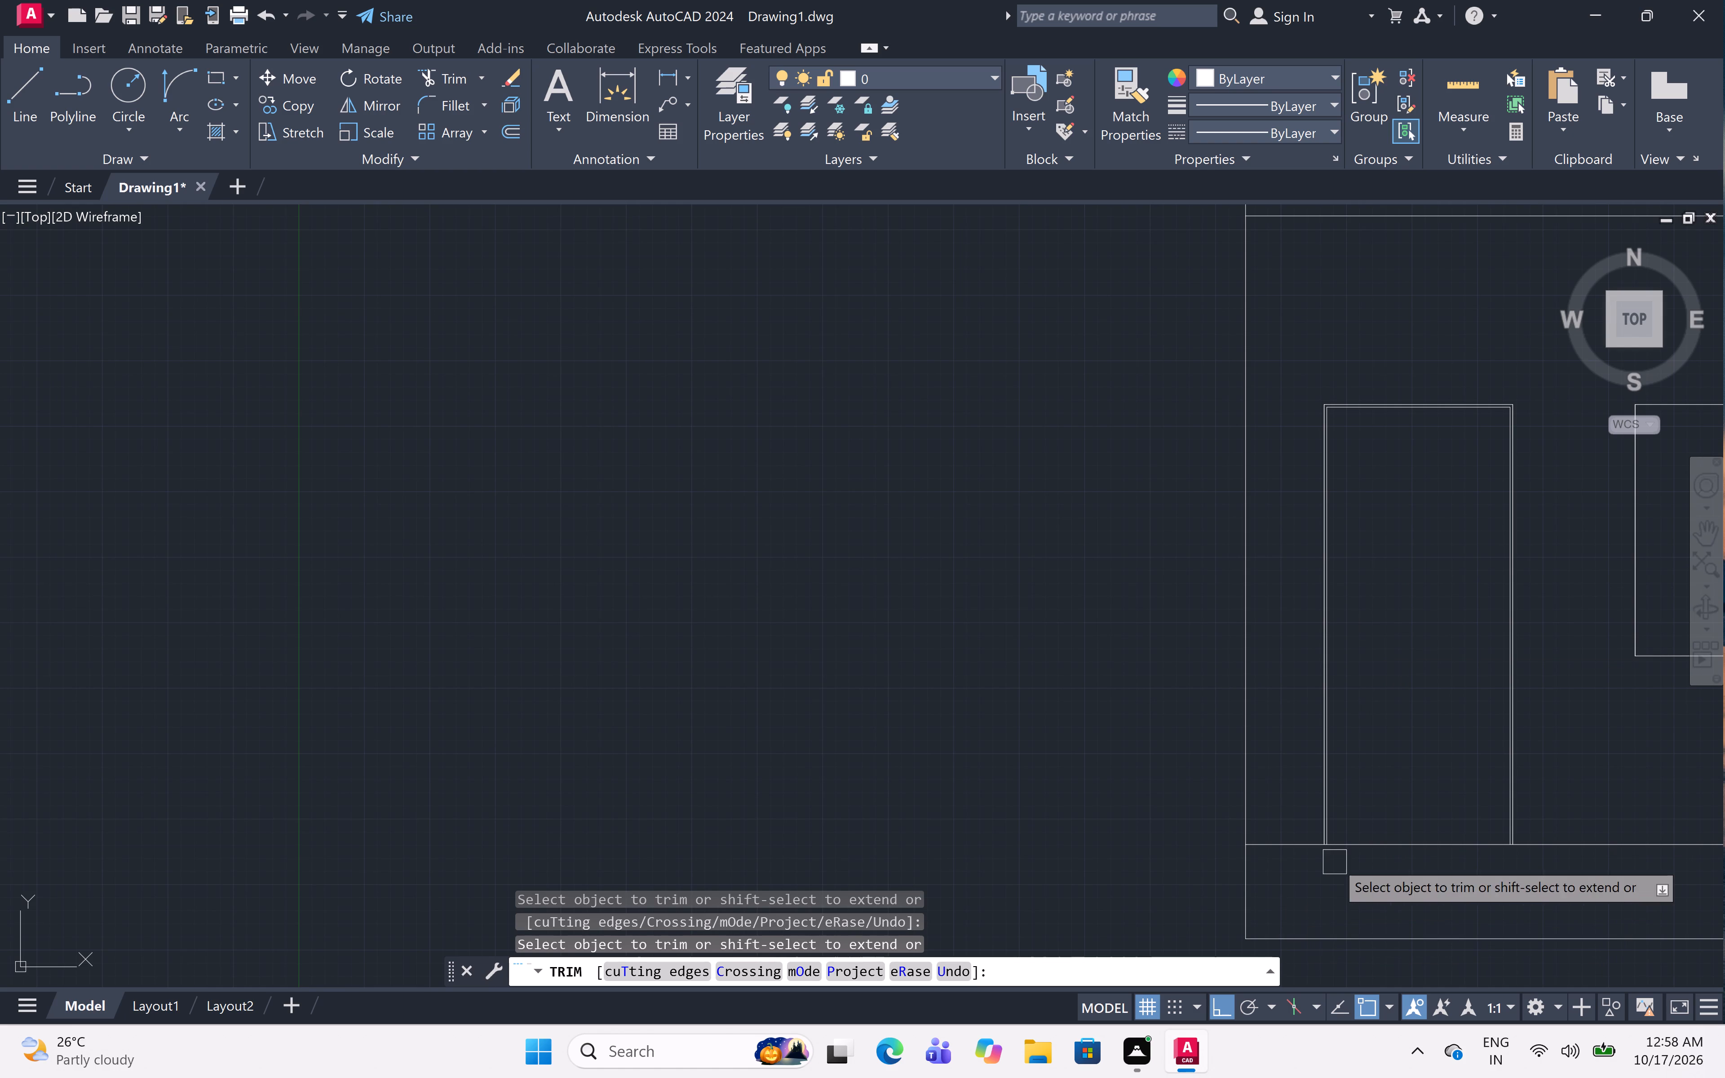
middle_click_drag(1426, 725, 871, 751)
scroll(873, 747, "down", 1)
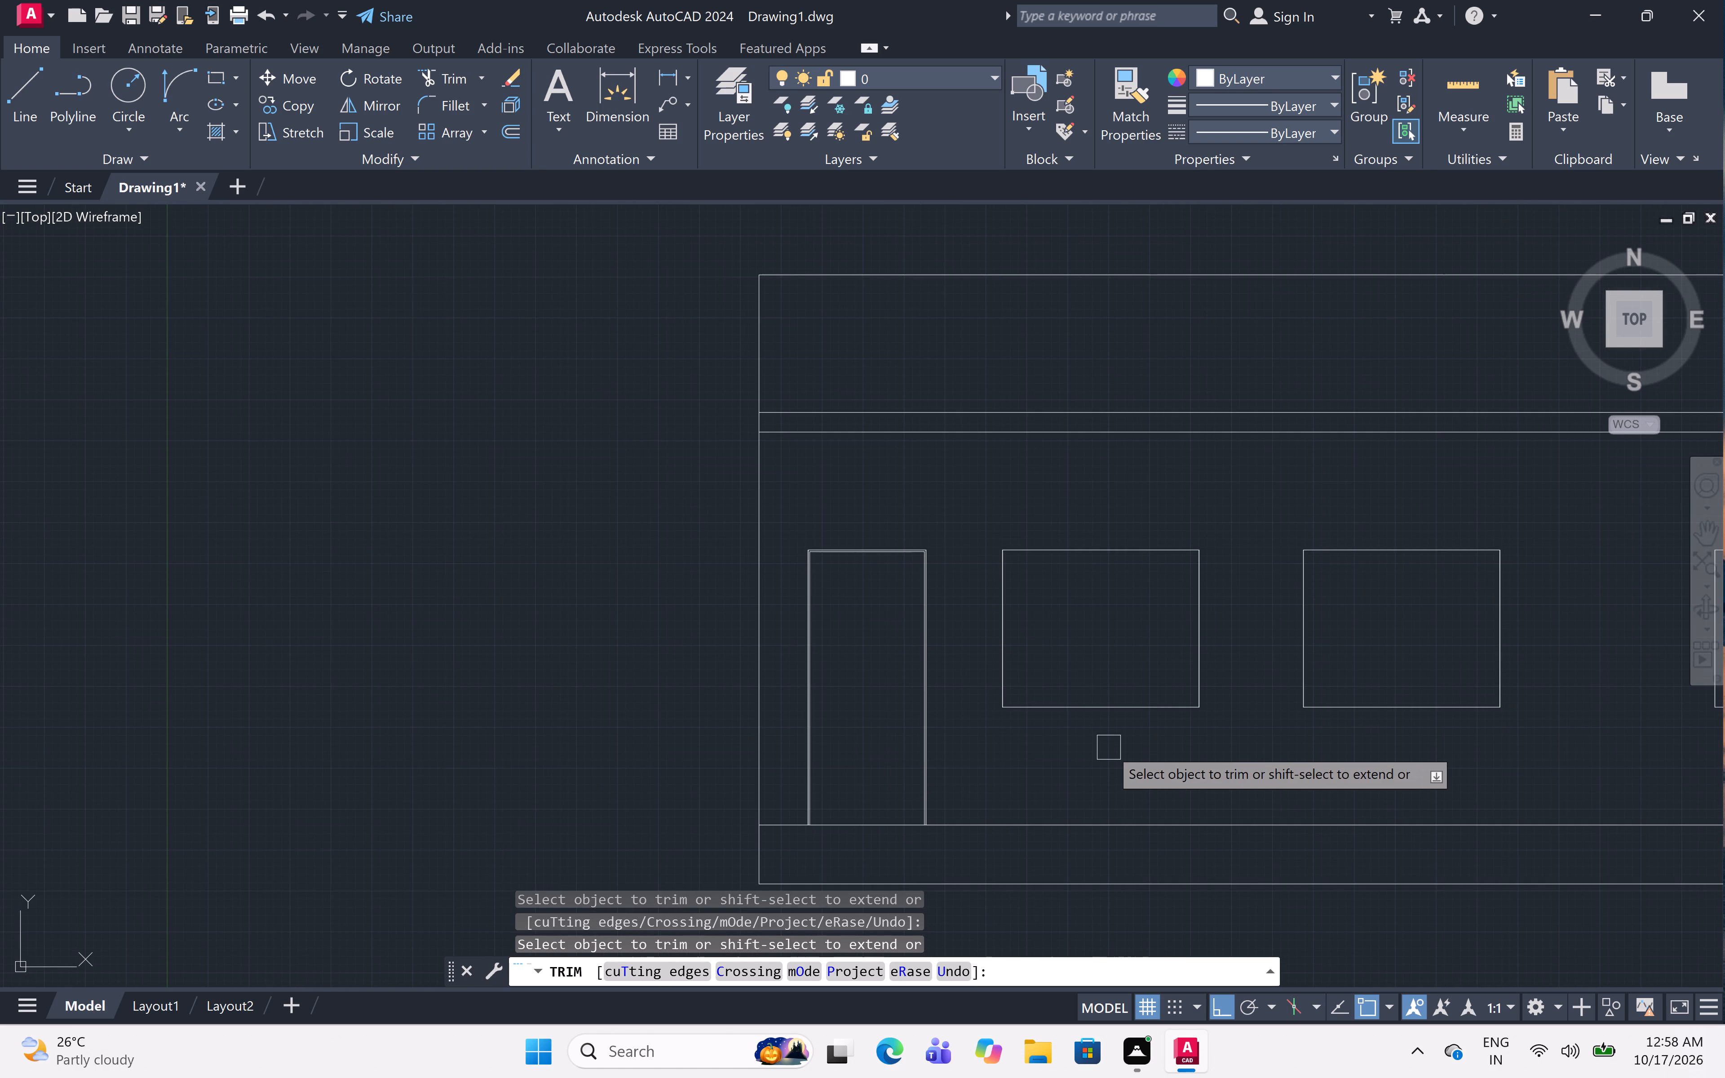
key("Escape")
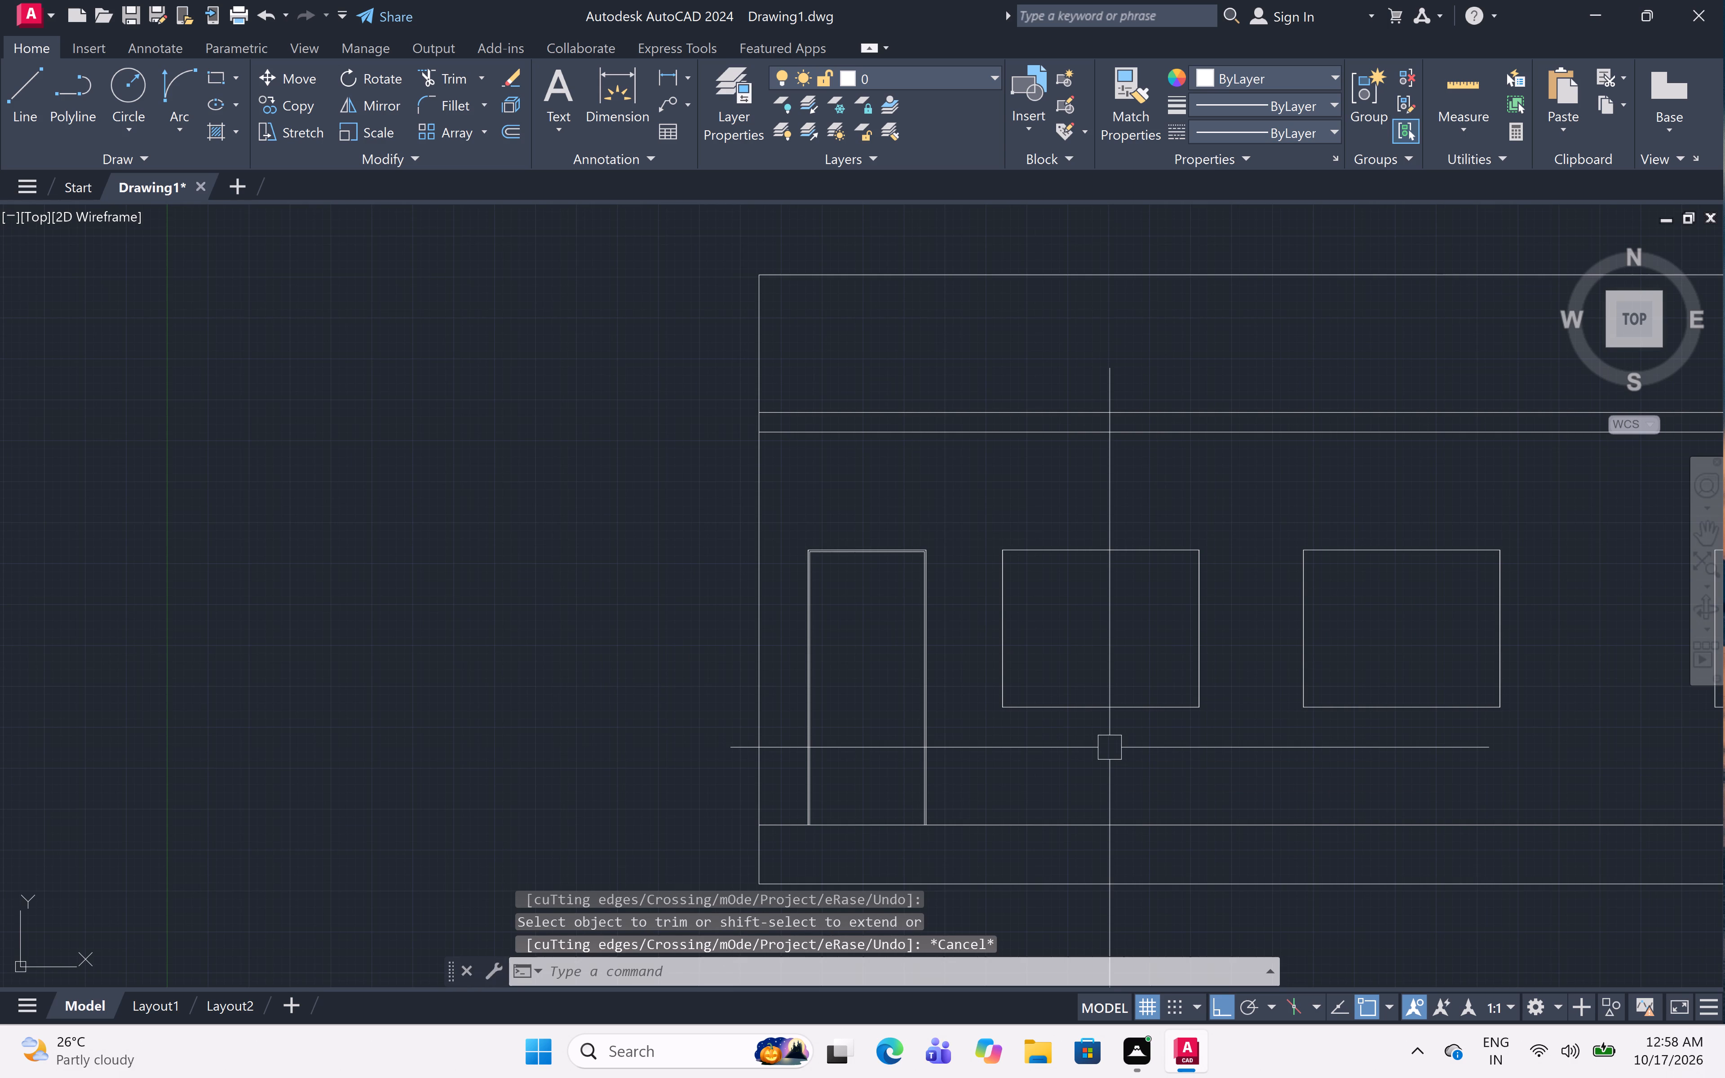
Draw a 4' vertical centre line in the first window from the head's midpoint to the sill's midpoint.
type("L")
key("space")
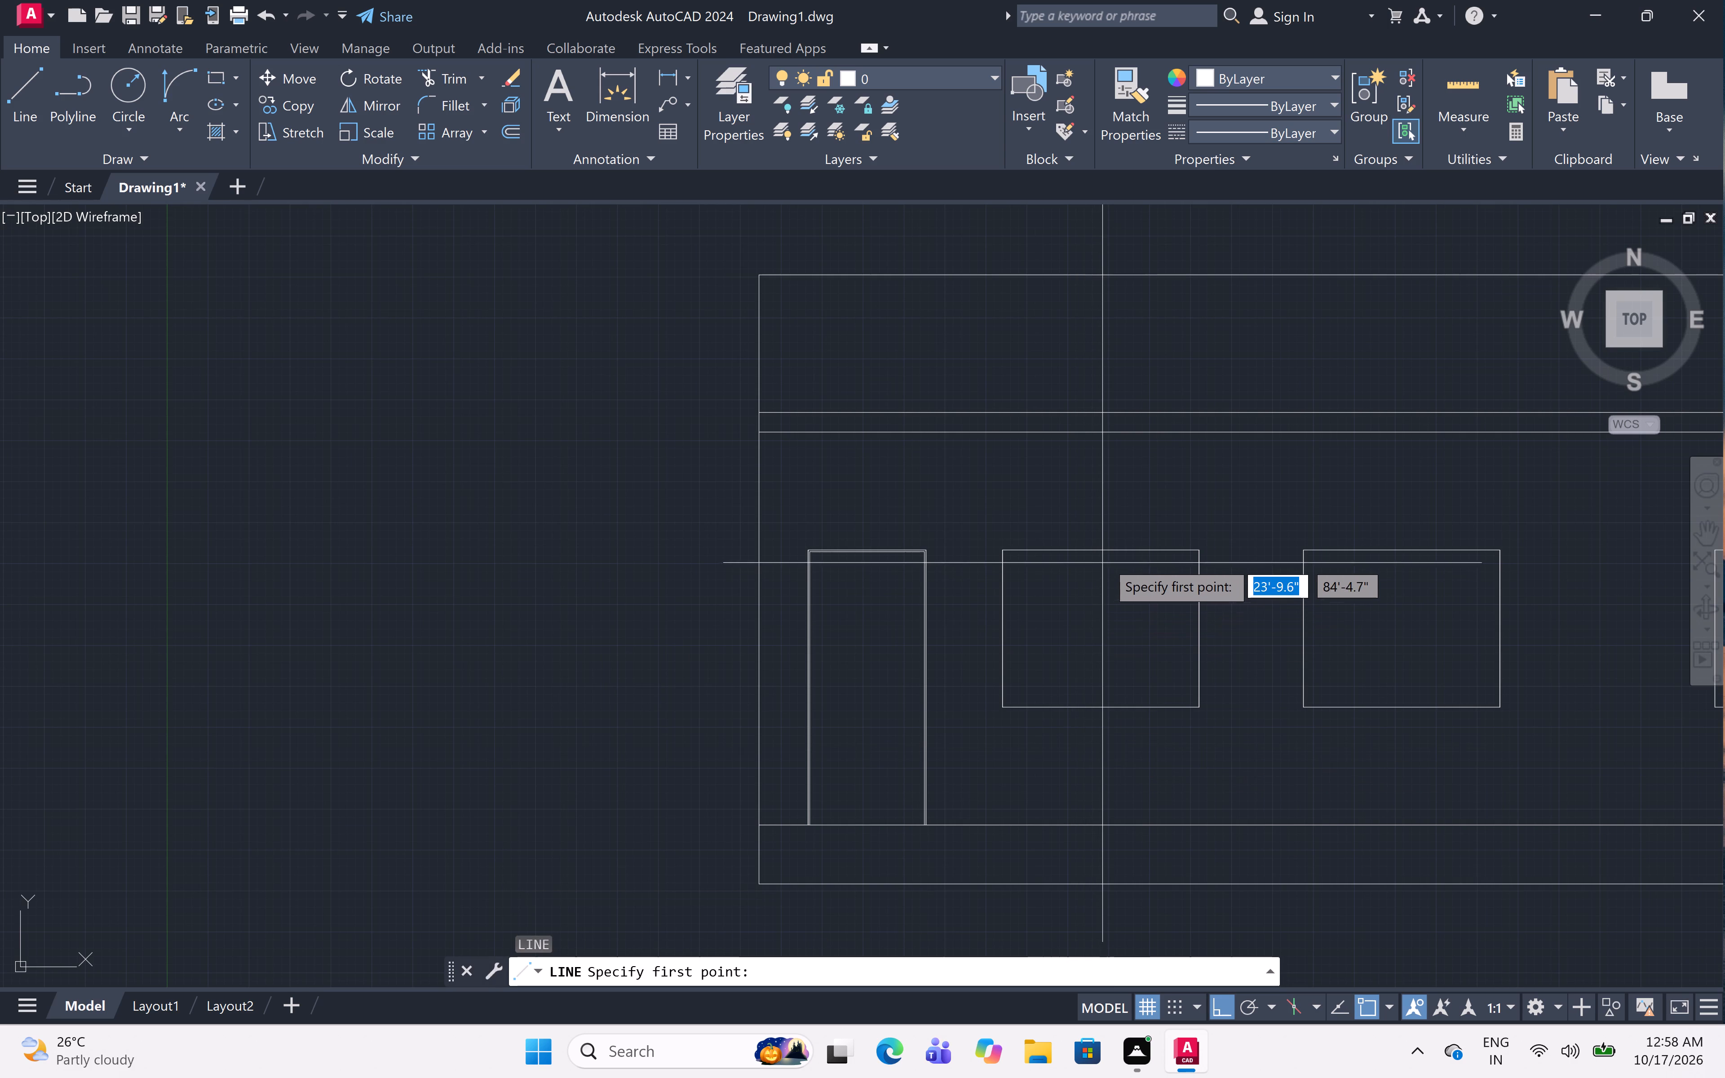
left_click(1098, 549)
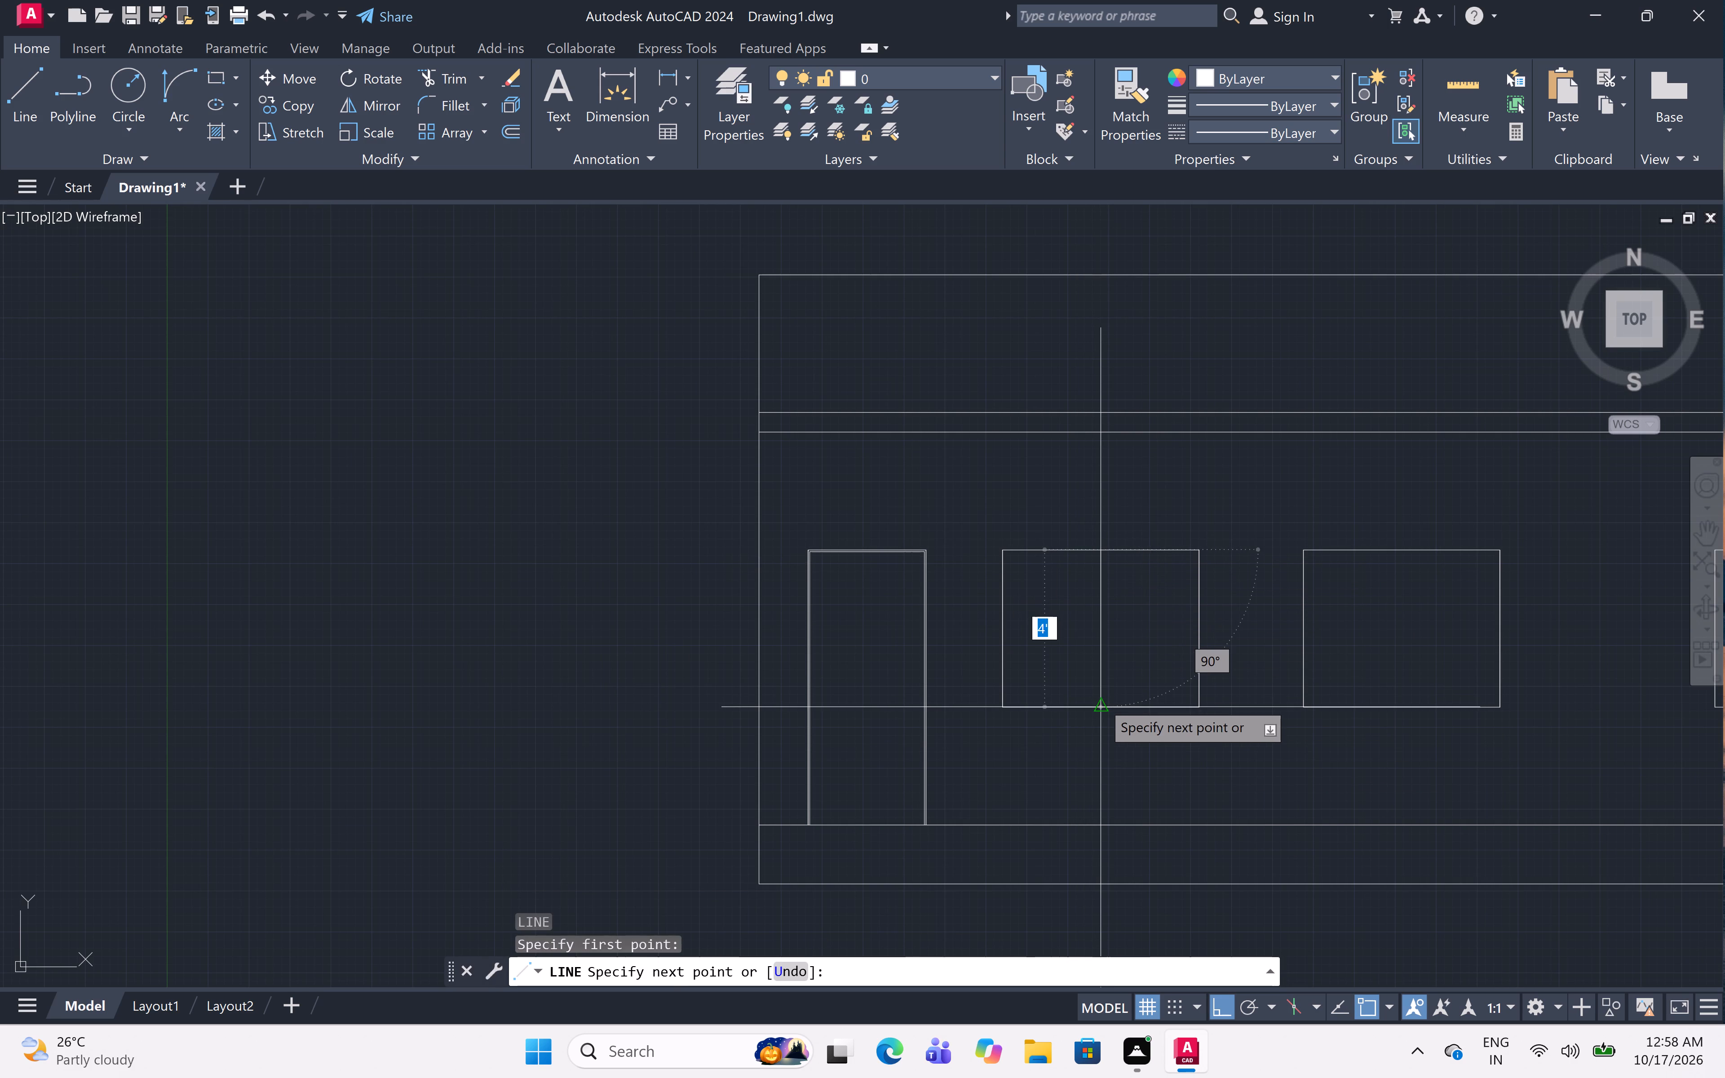
left_click(1101, 701)
key("space")
Draw a vertical centre line in the second window from the head's midpoint to the sill's midpoint.
scroll(1131, 673, "down", 3)
key("space")
scroll(1200, 655, "up", 2)
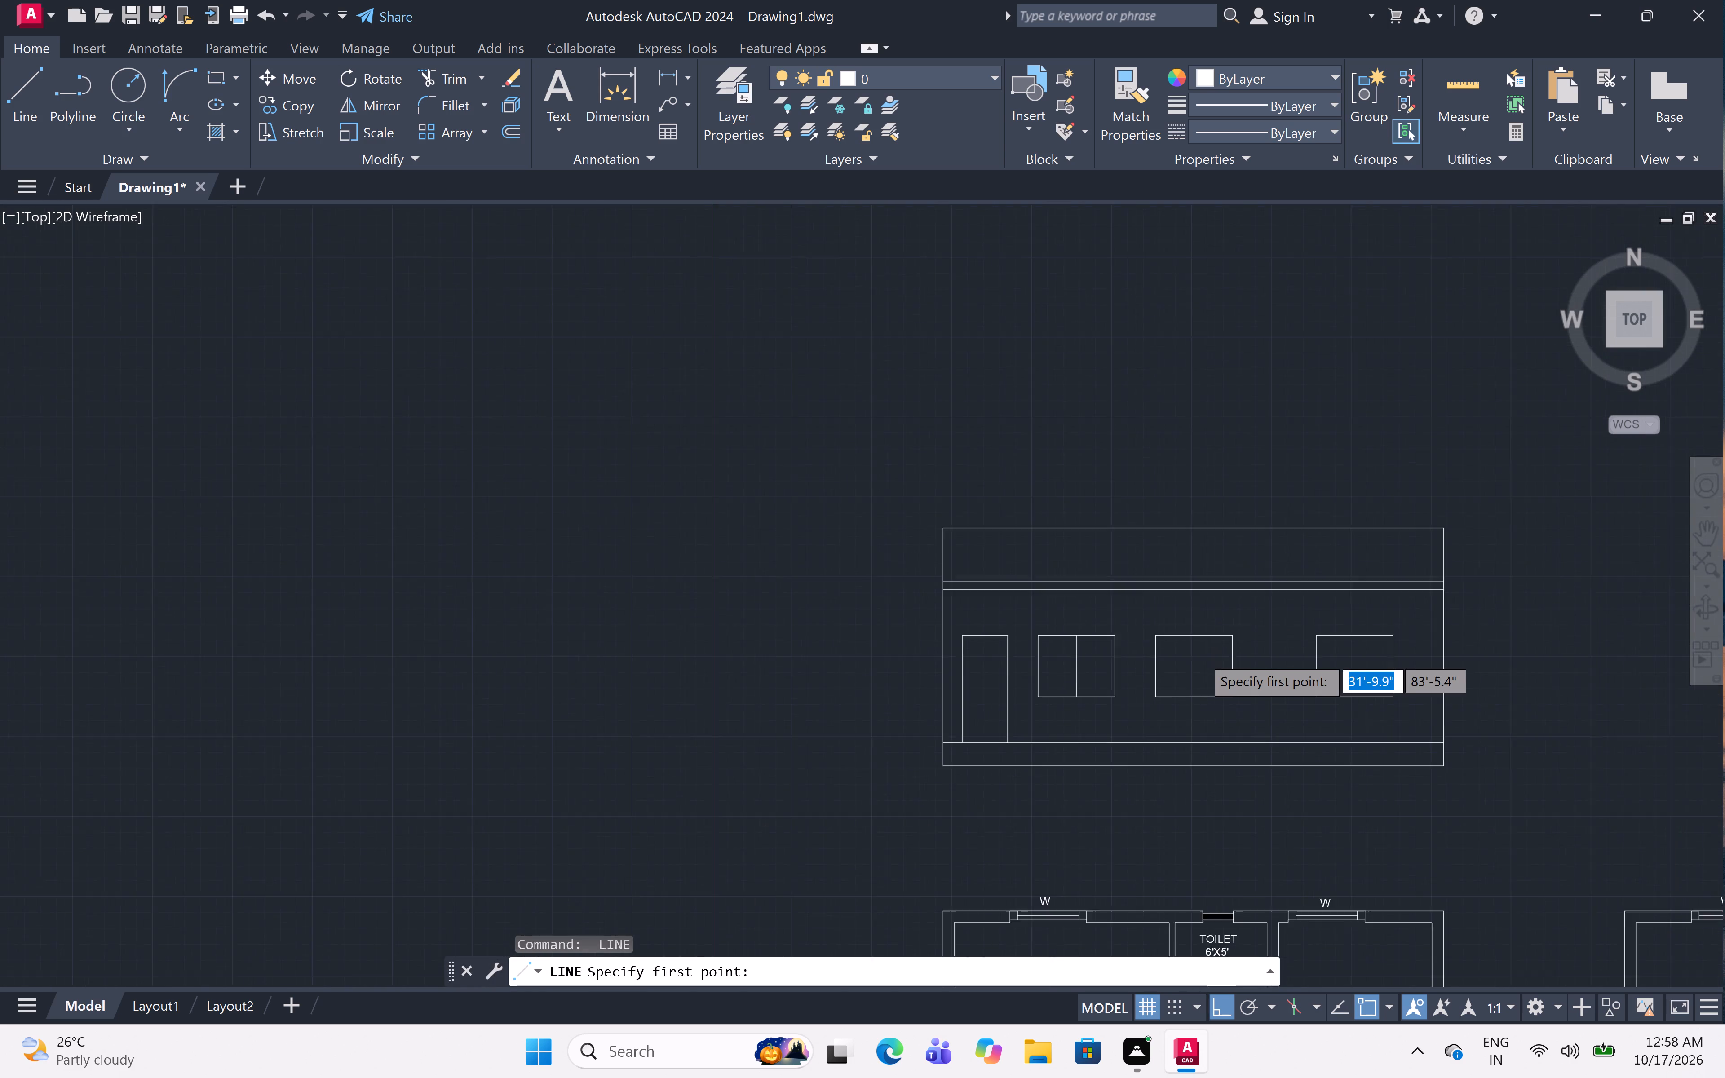
scroll(1200, 655, "up", 2)
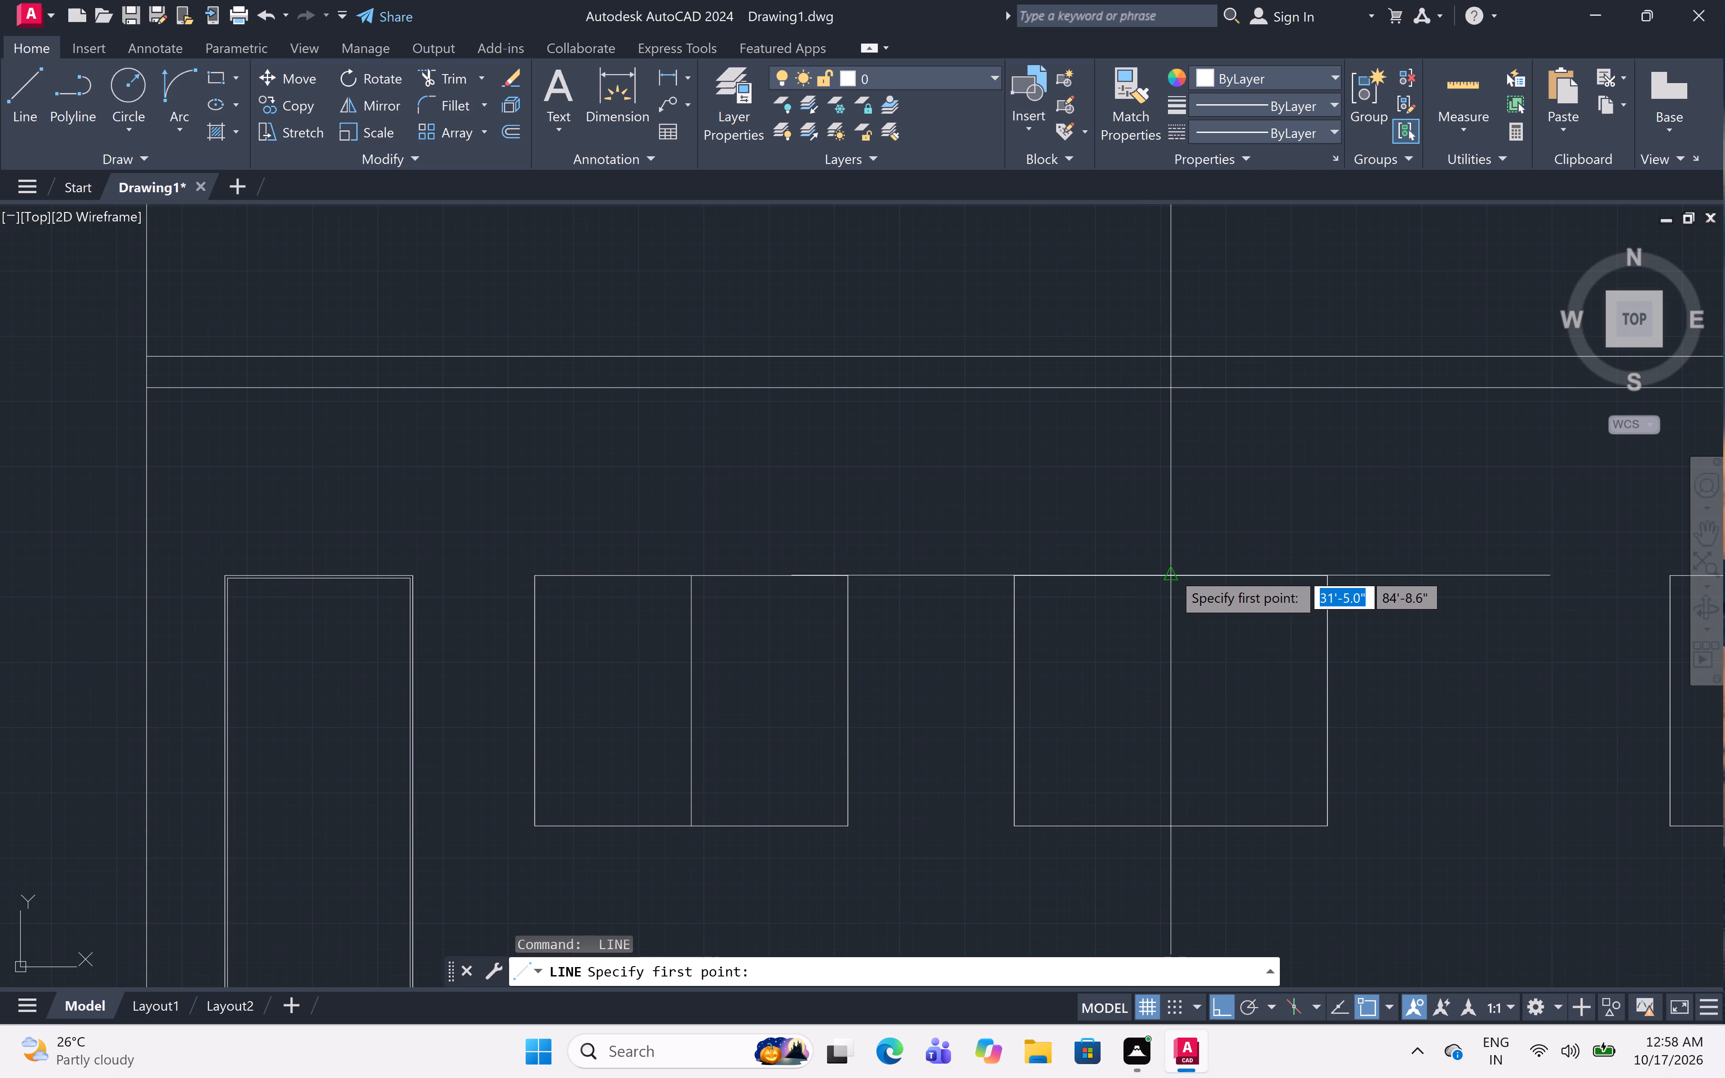
left_click(1172, 571)
left_click(1171, 832)
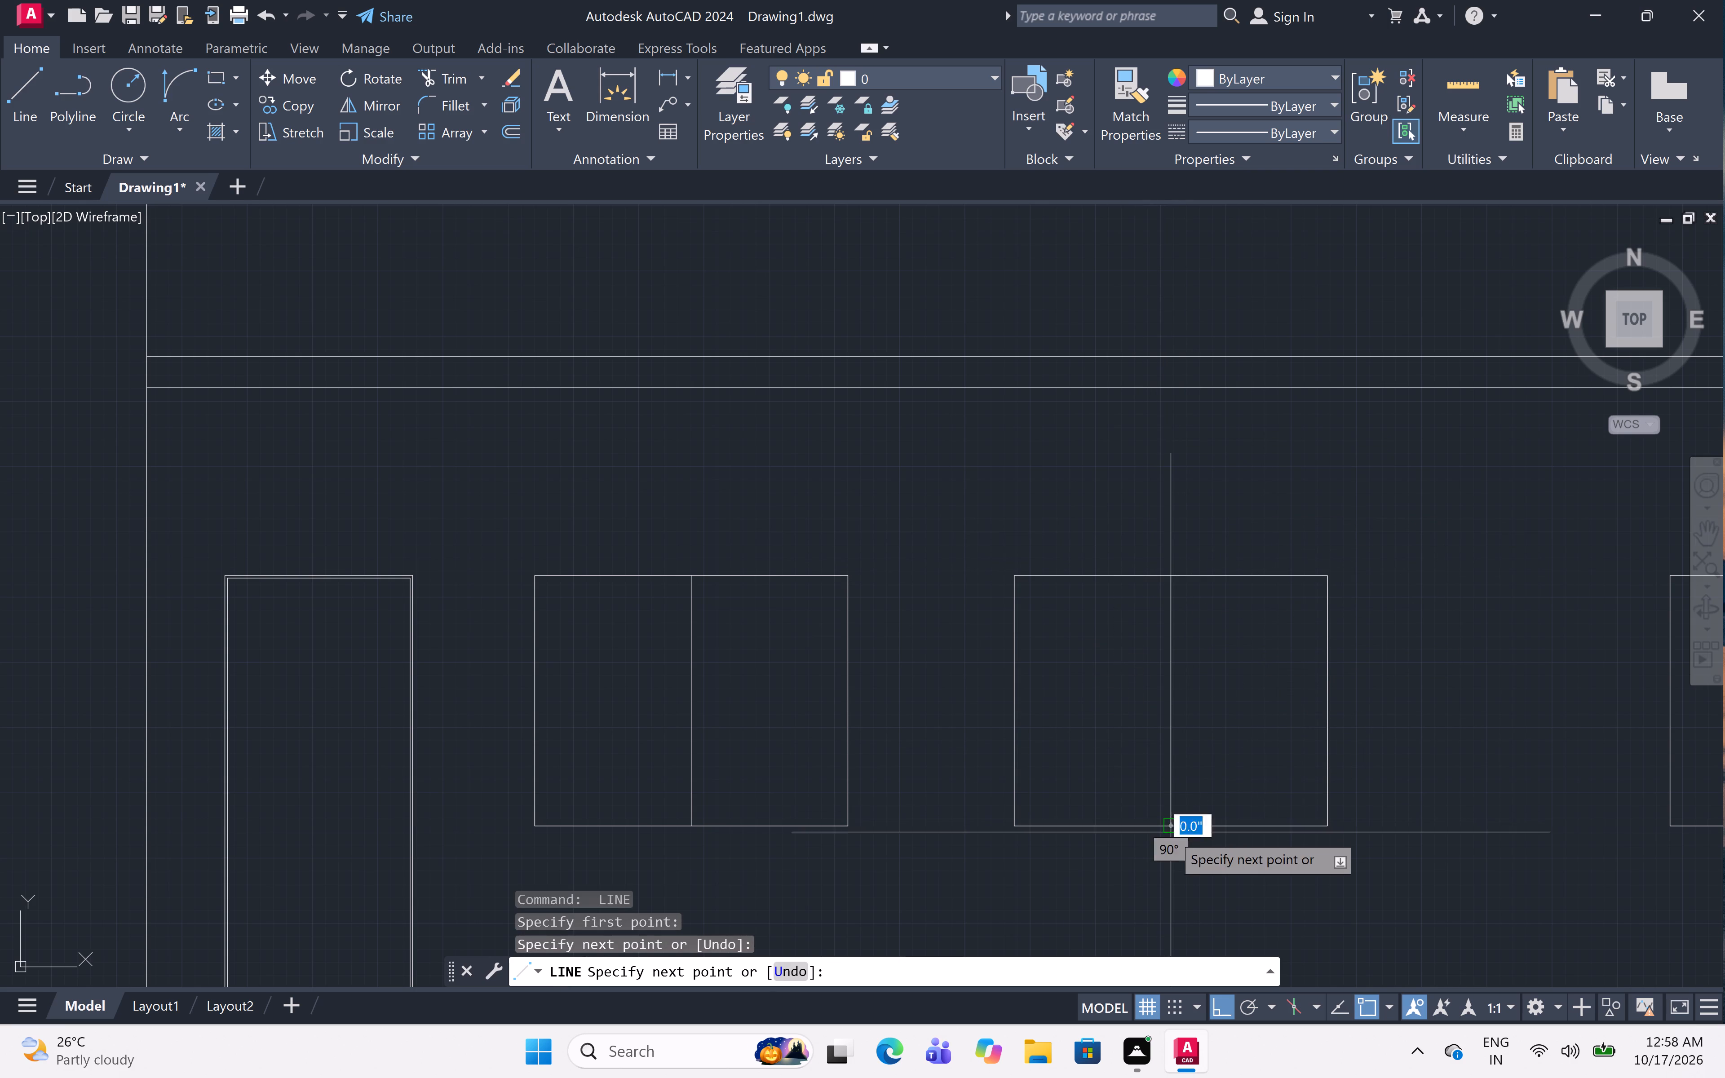
key("space")
Draw a vertical centre line in the third window from the head's midpoint to the sill's midpoint.
scroll(1150, 778, "down", 3)
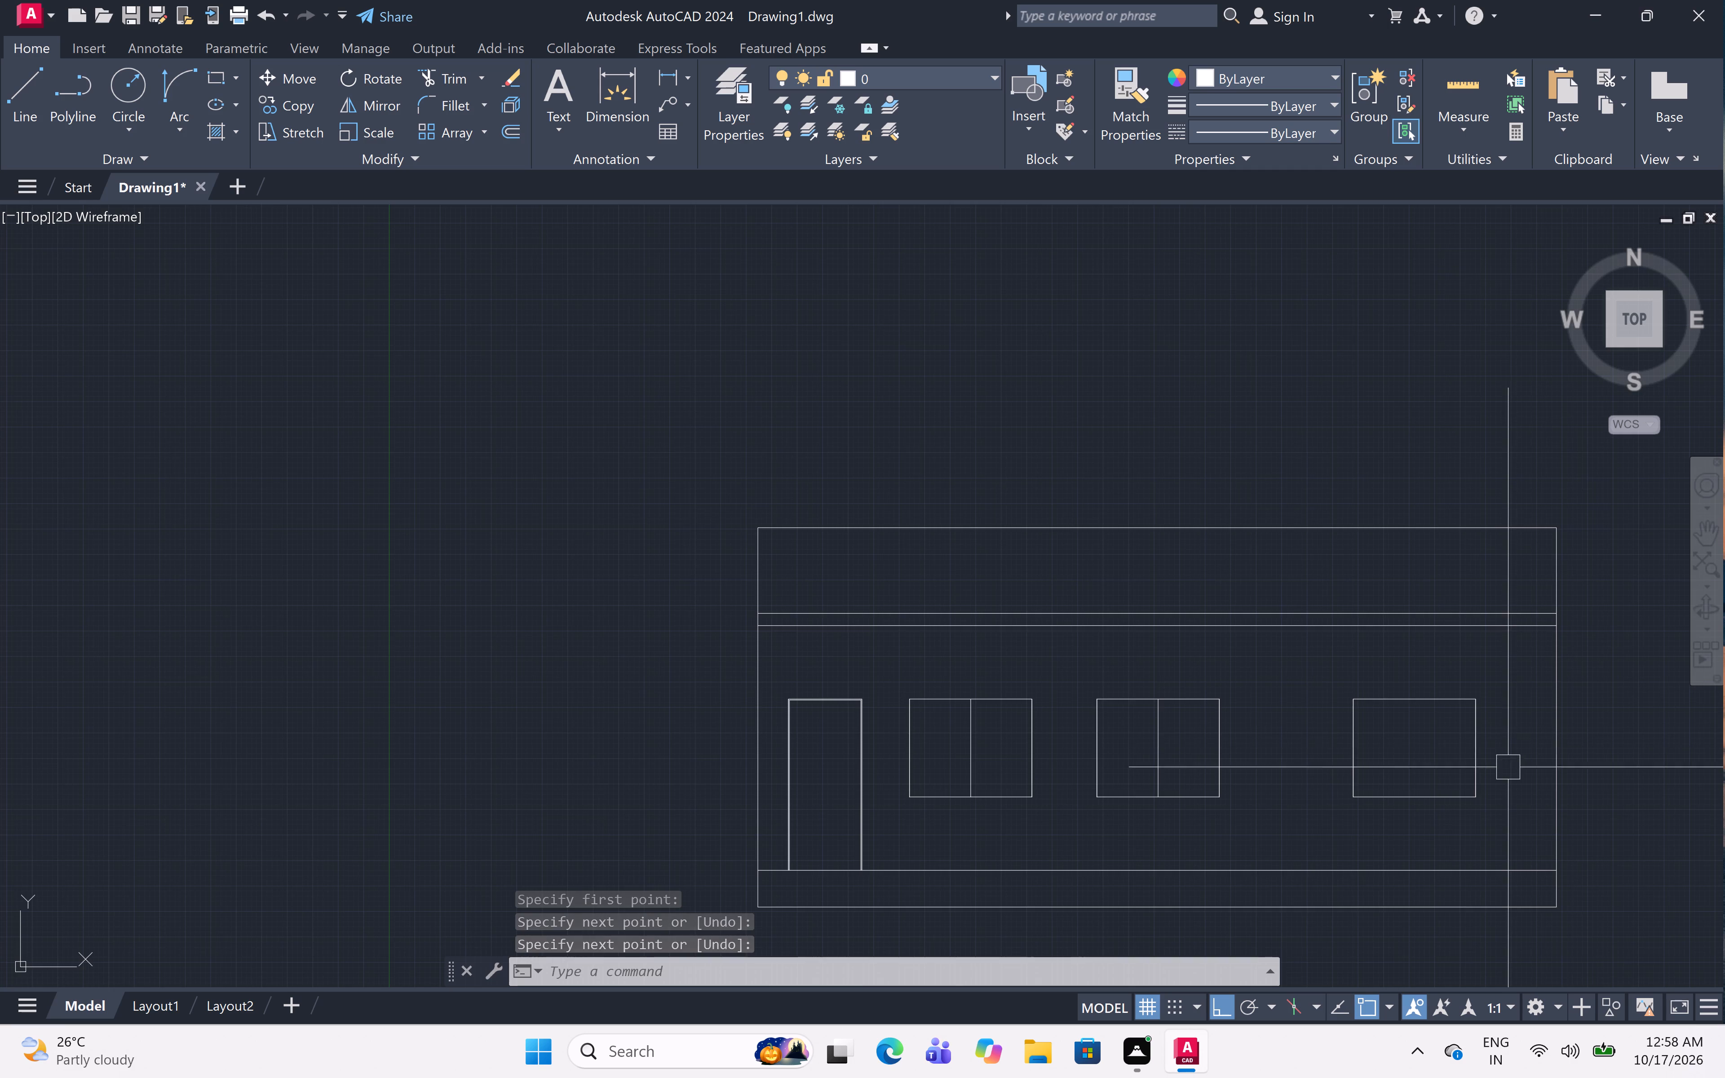
scroll(1508, 770, "up", 2)
key("space")
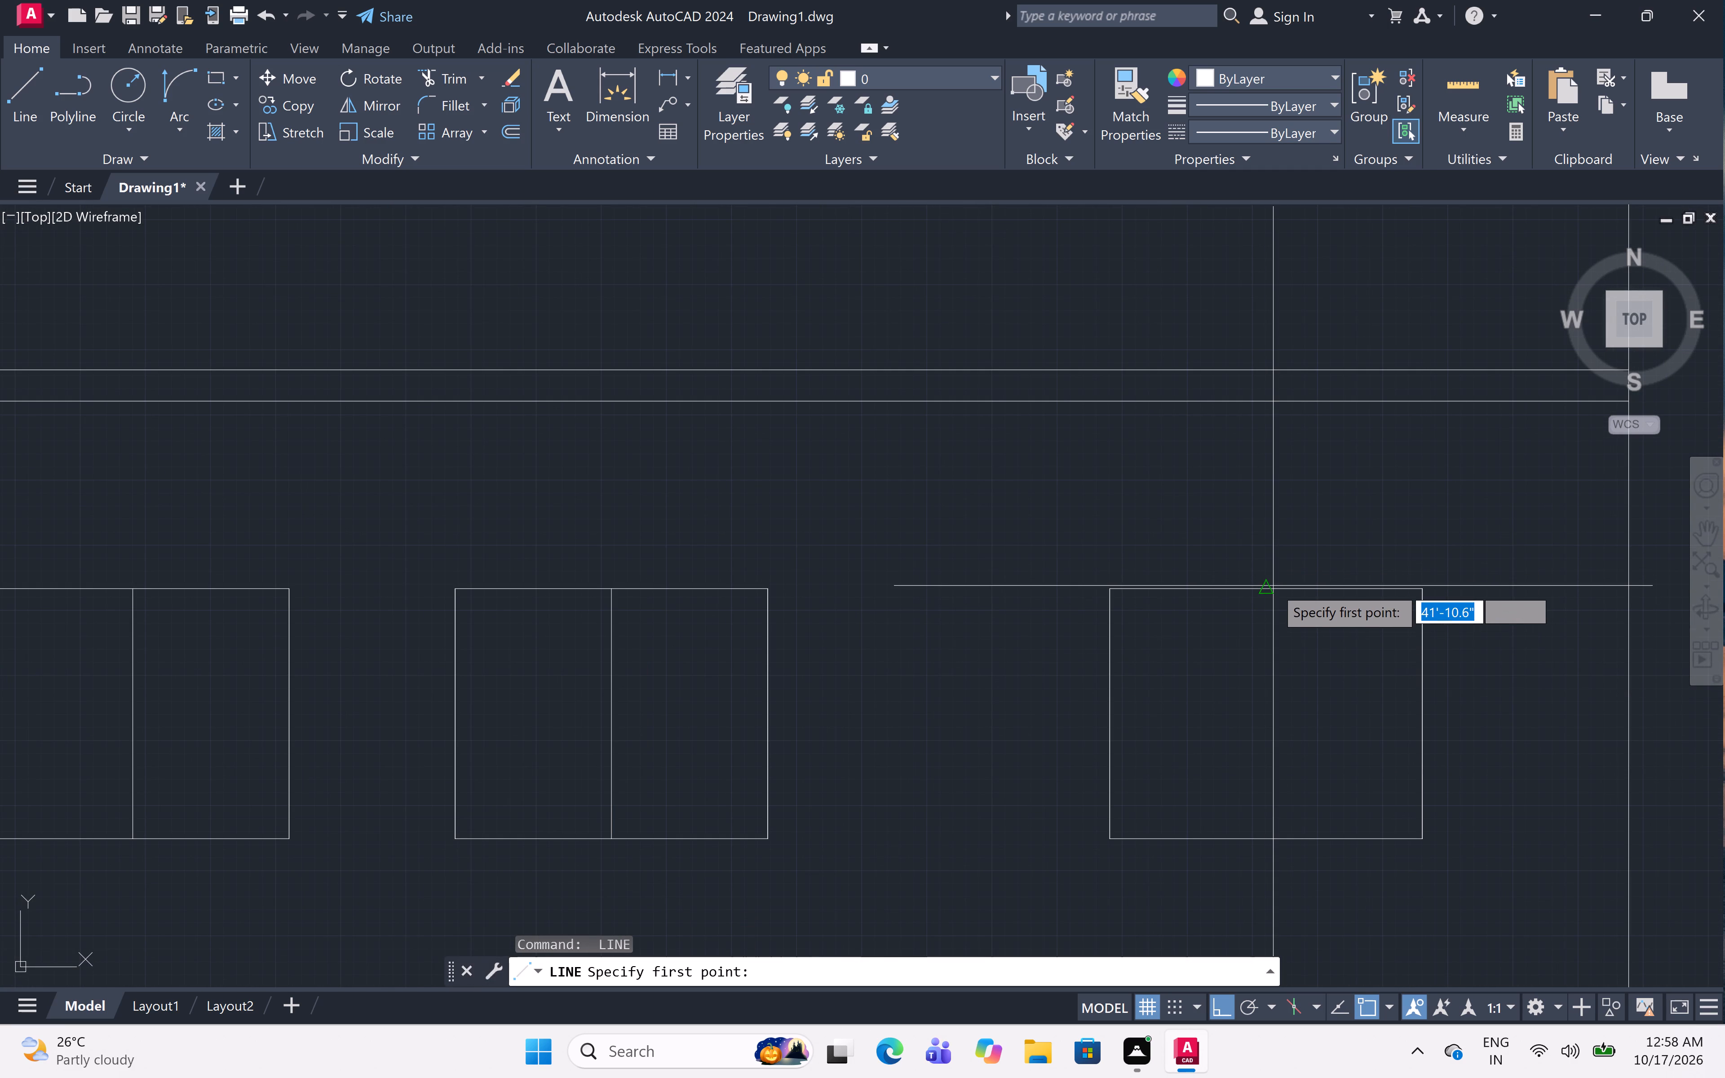
left_click(1269, 586)
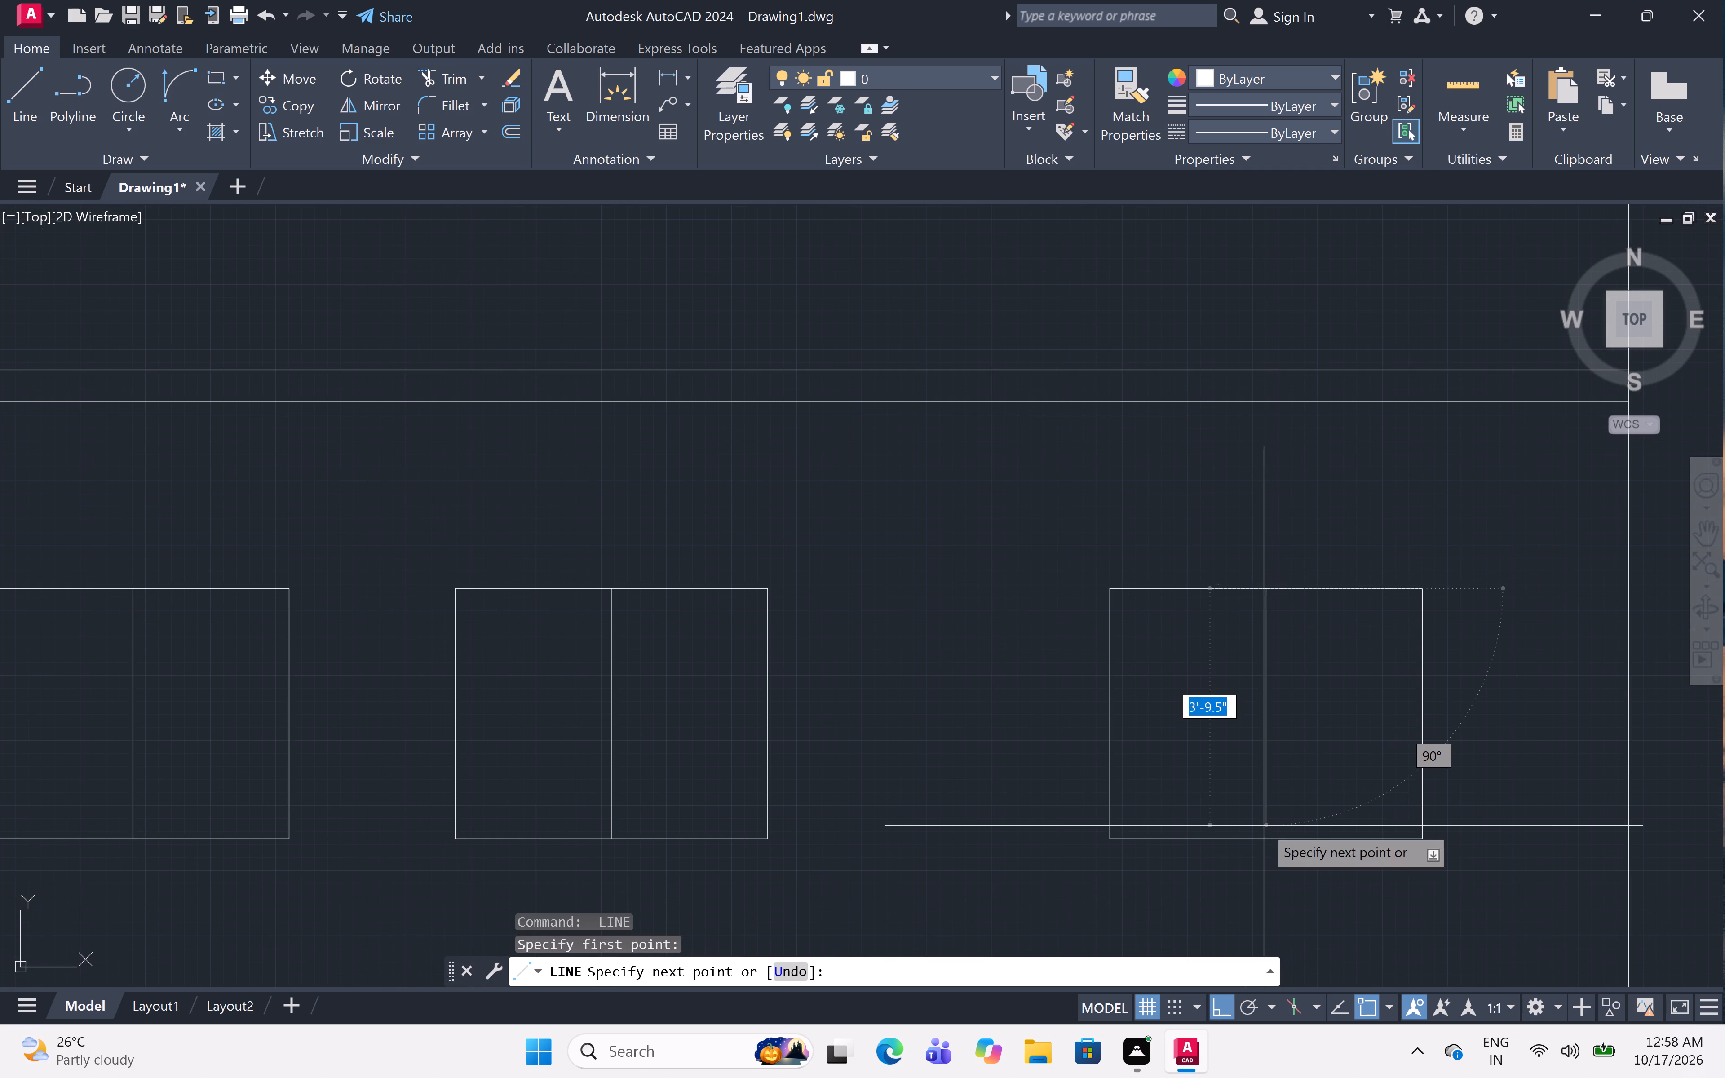
left_click(1265, 840)
key("space")
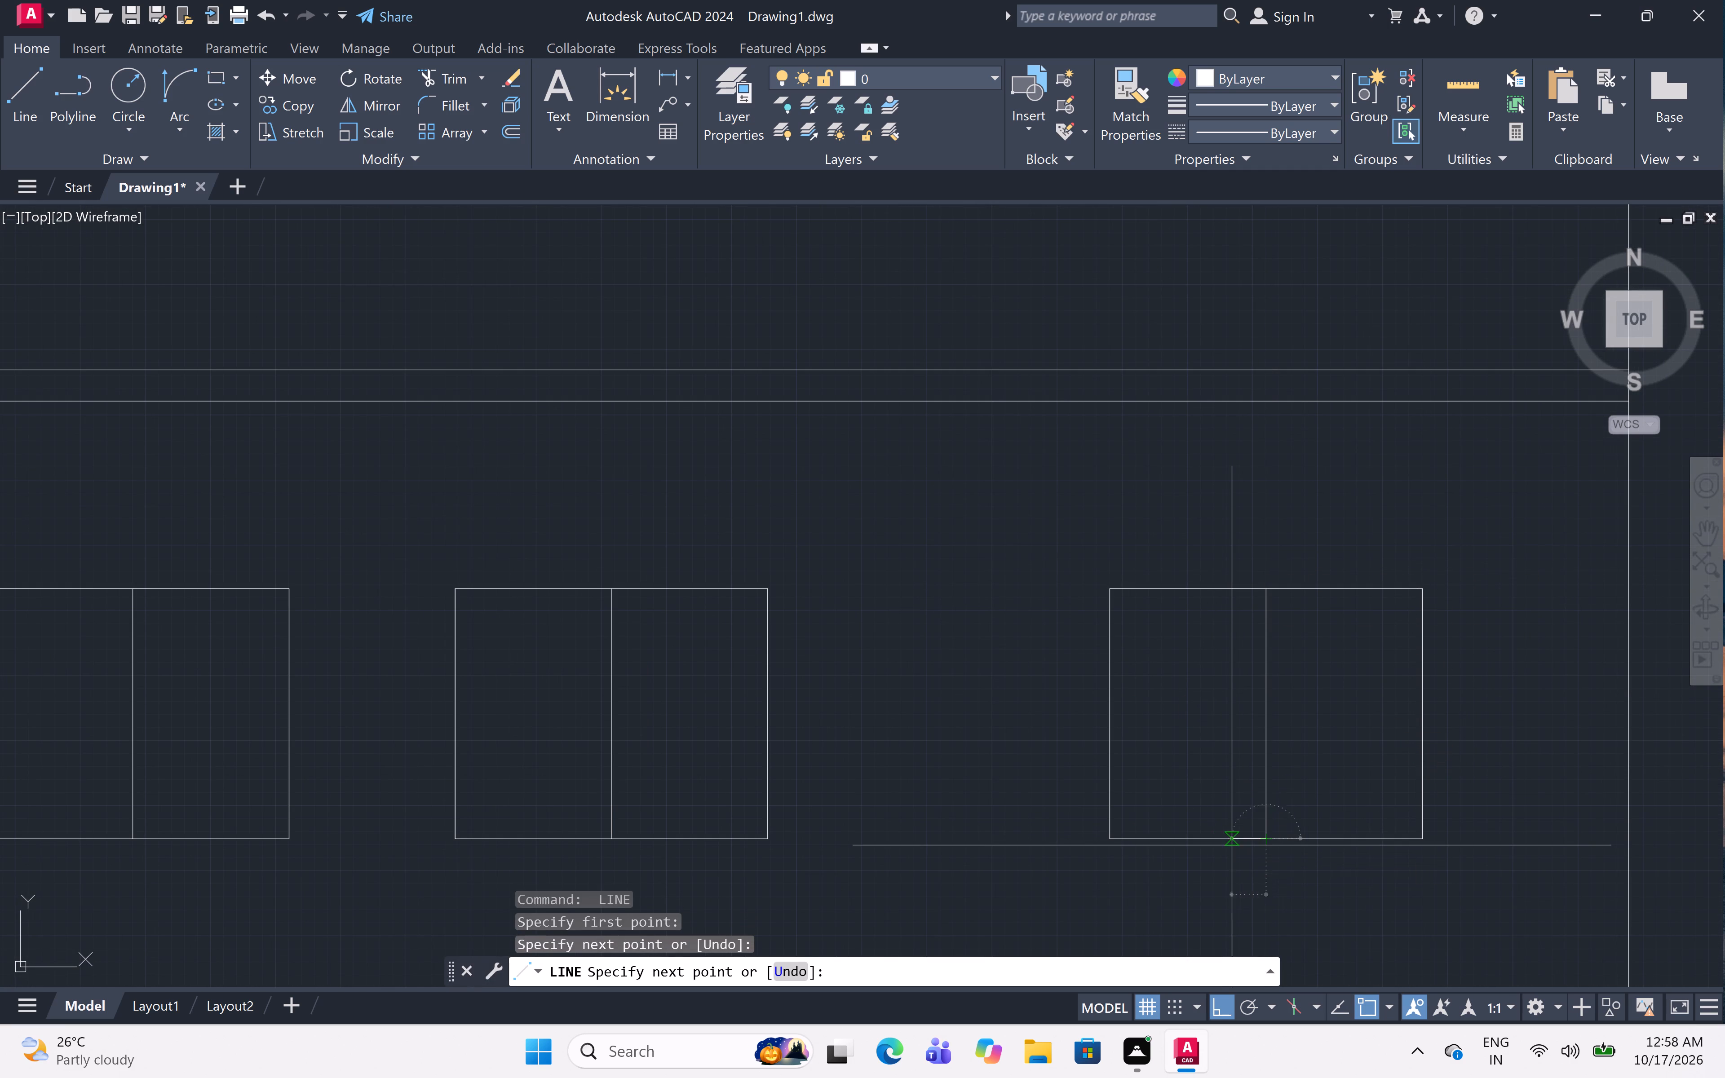
Offset the first window's head, sill and both jambs inward by 0.5", and its centre line 0.5" to the right.
scroll(1314, 819, "down", 3)
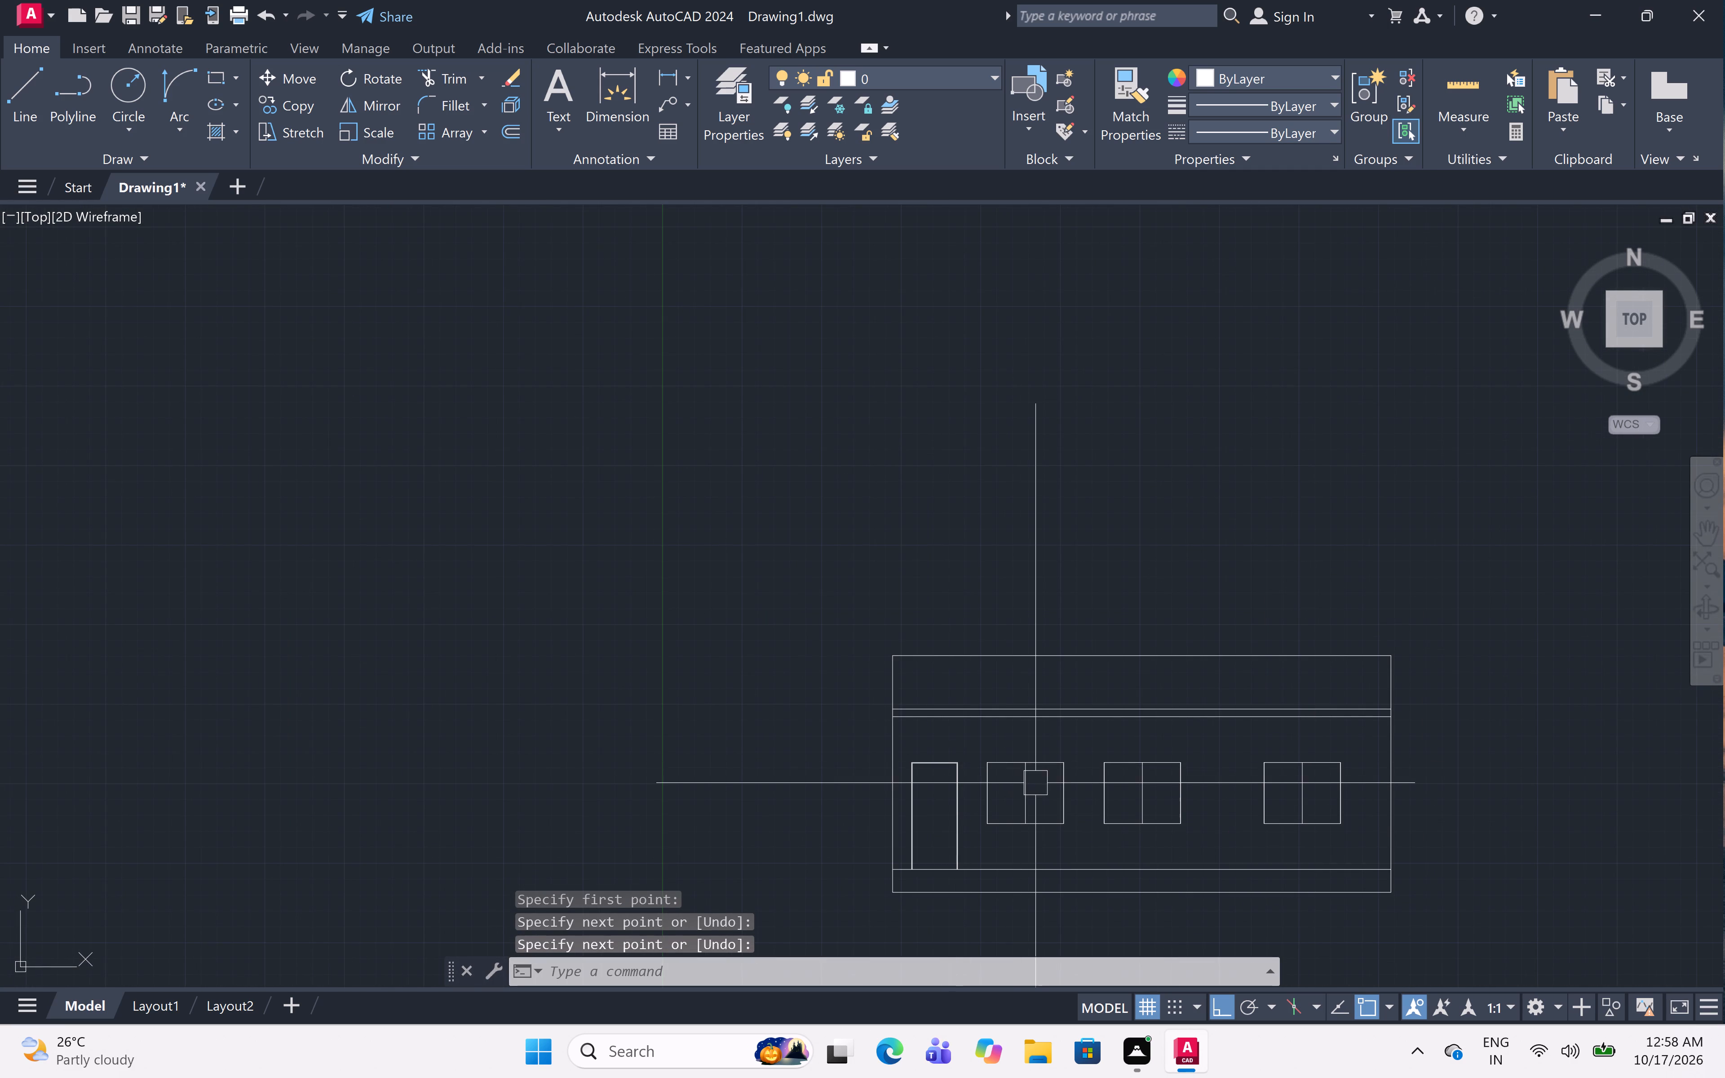
scroll(1035, 783, "up", 4)
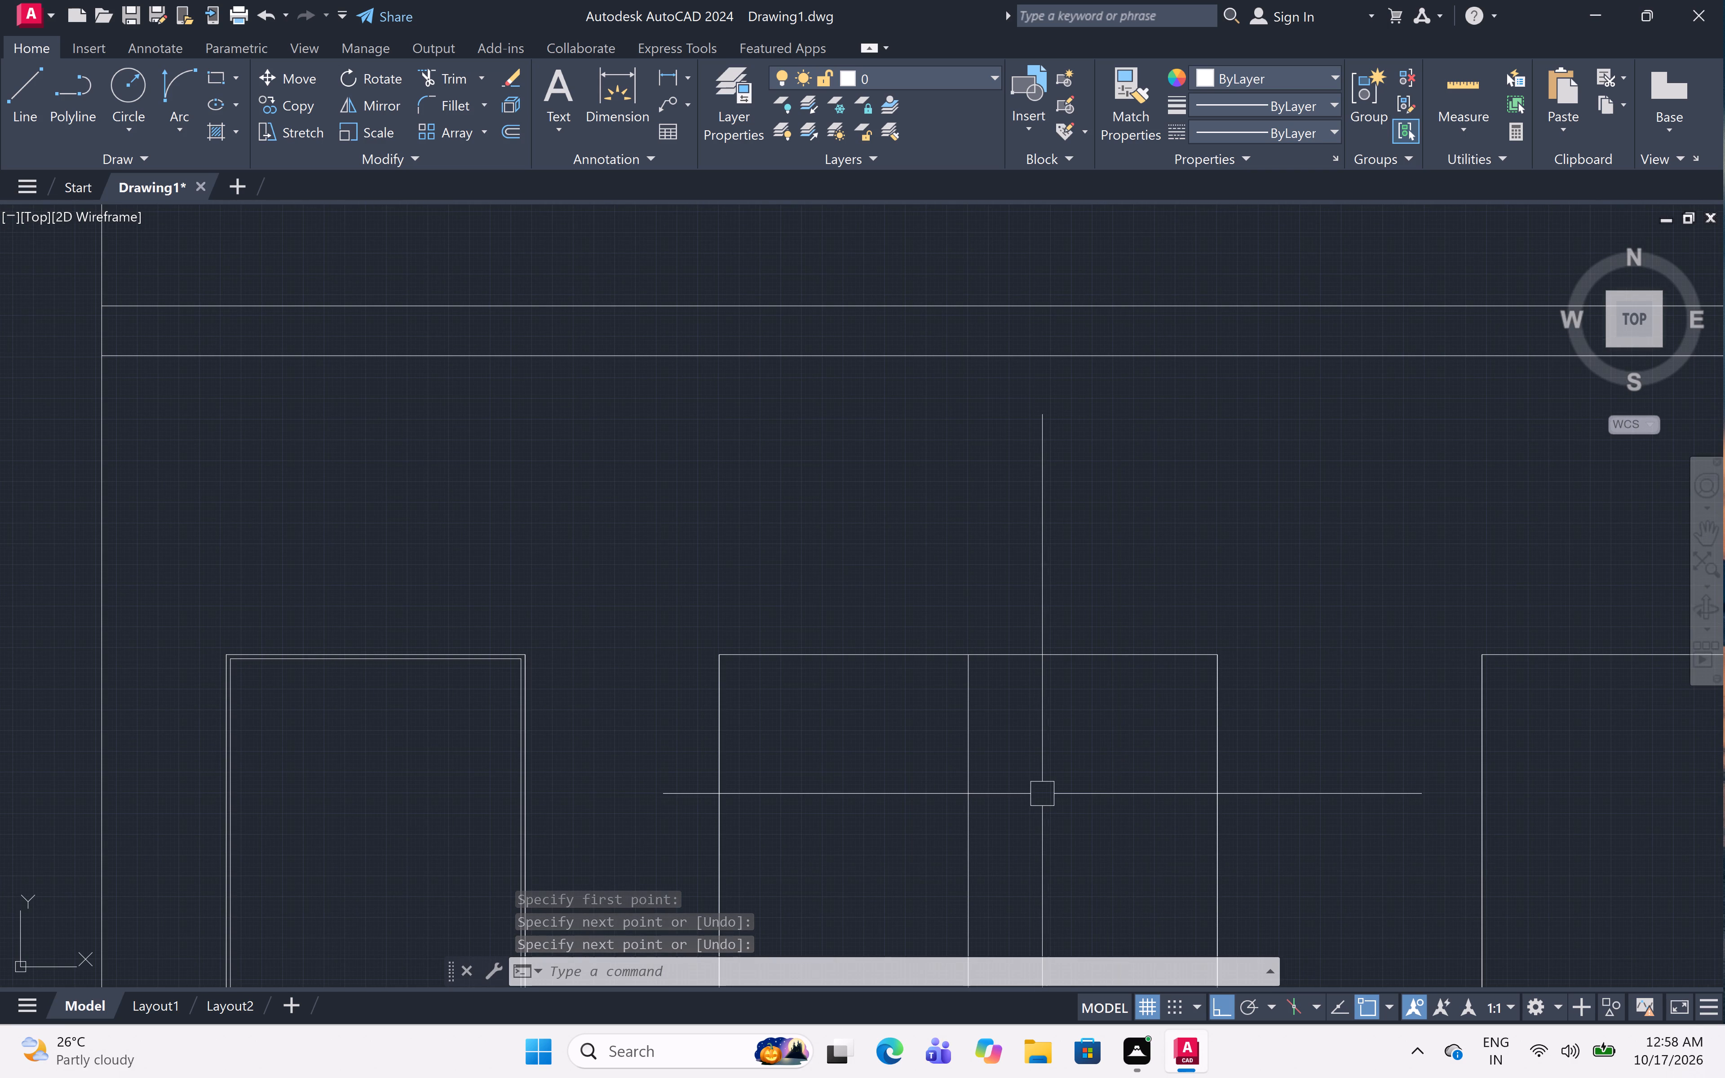
type("OFF")
key("space")
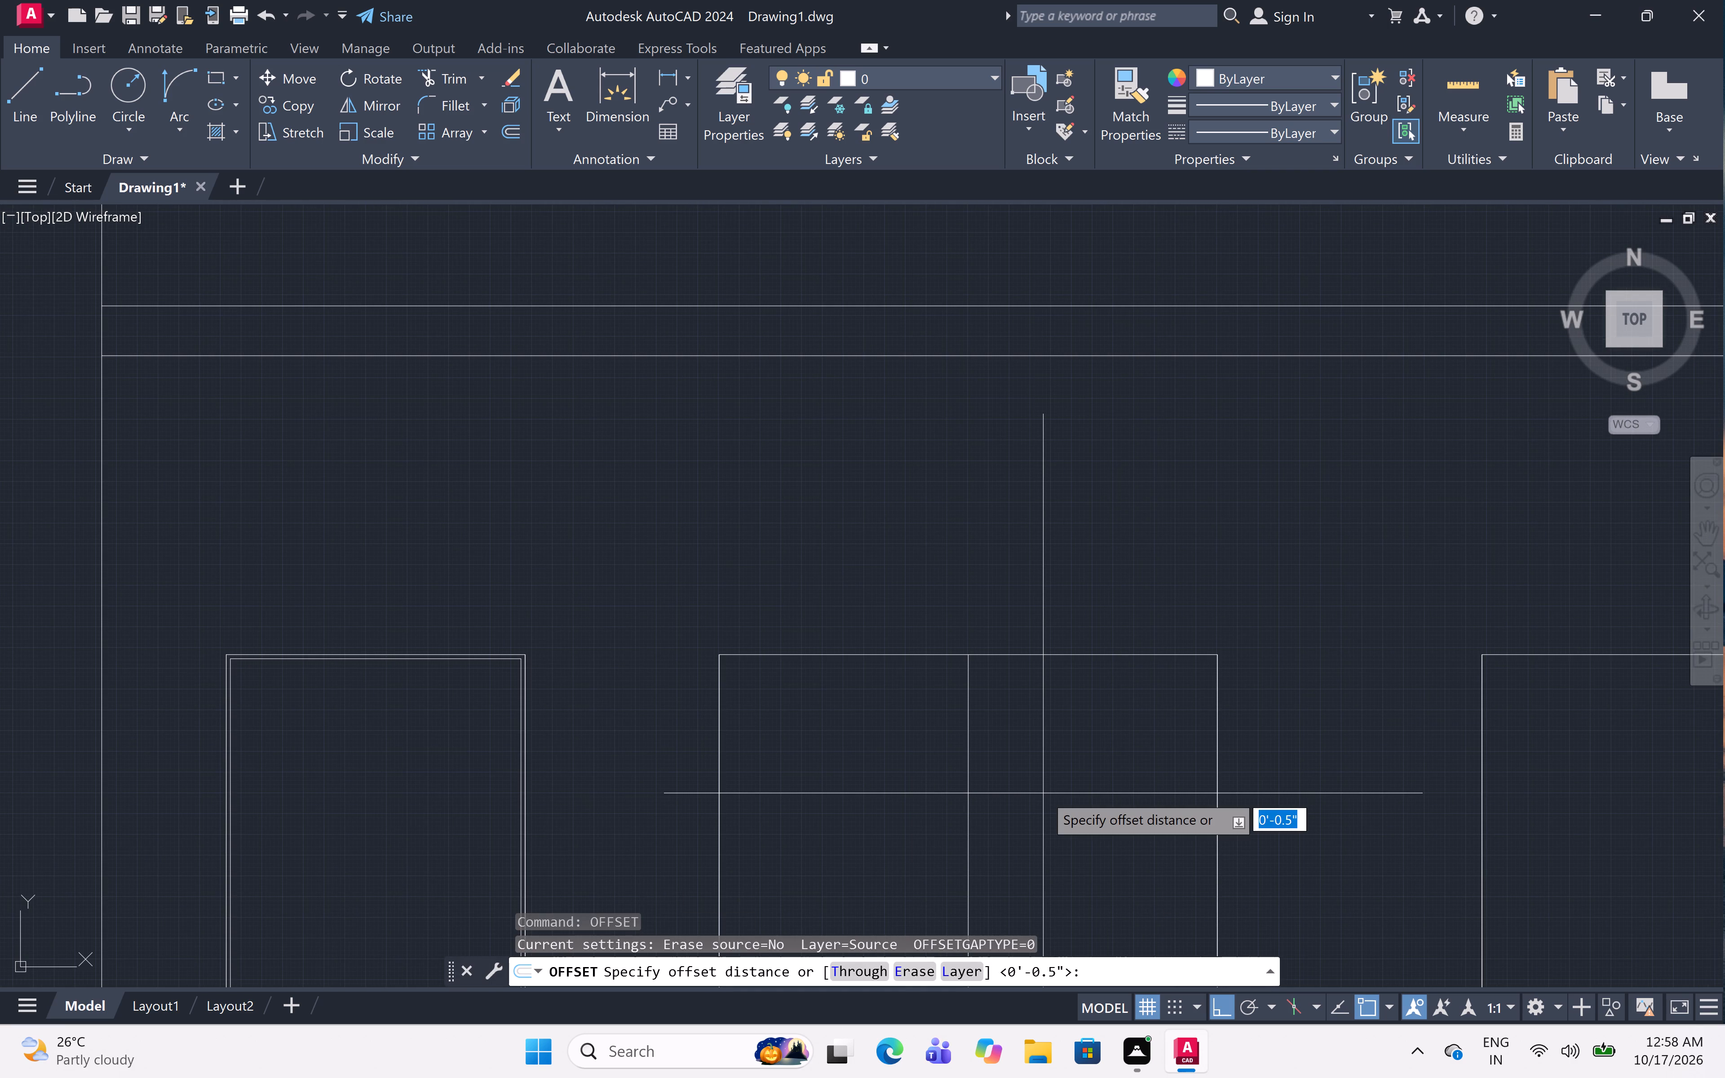
key("space")
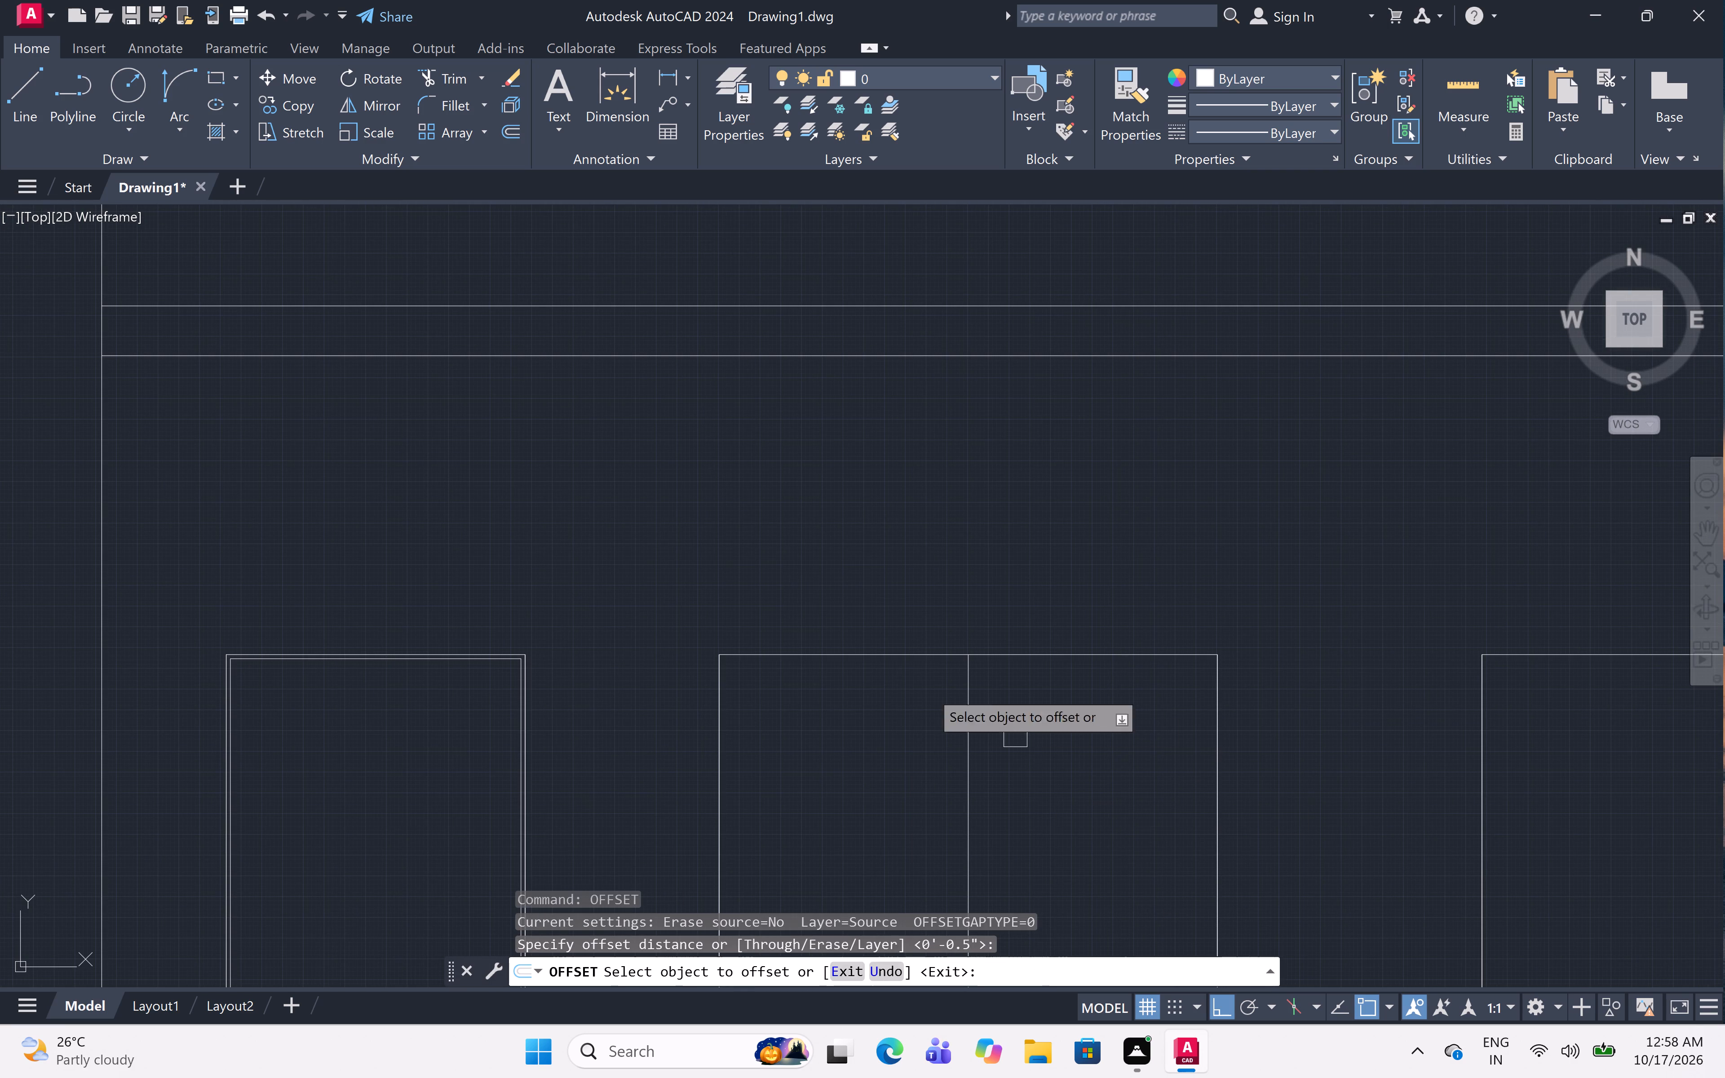
left_click(868, 646)
left_click(857, 694)
scroll(921, 580, "down", 1)
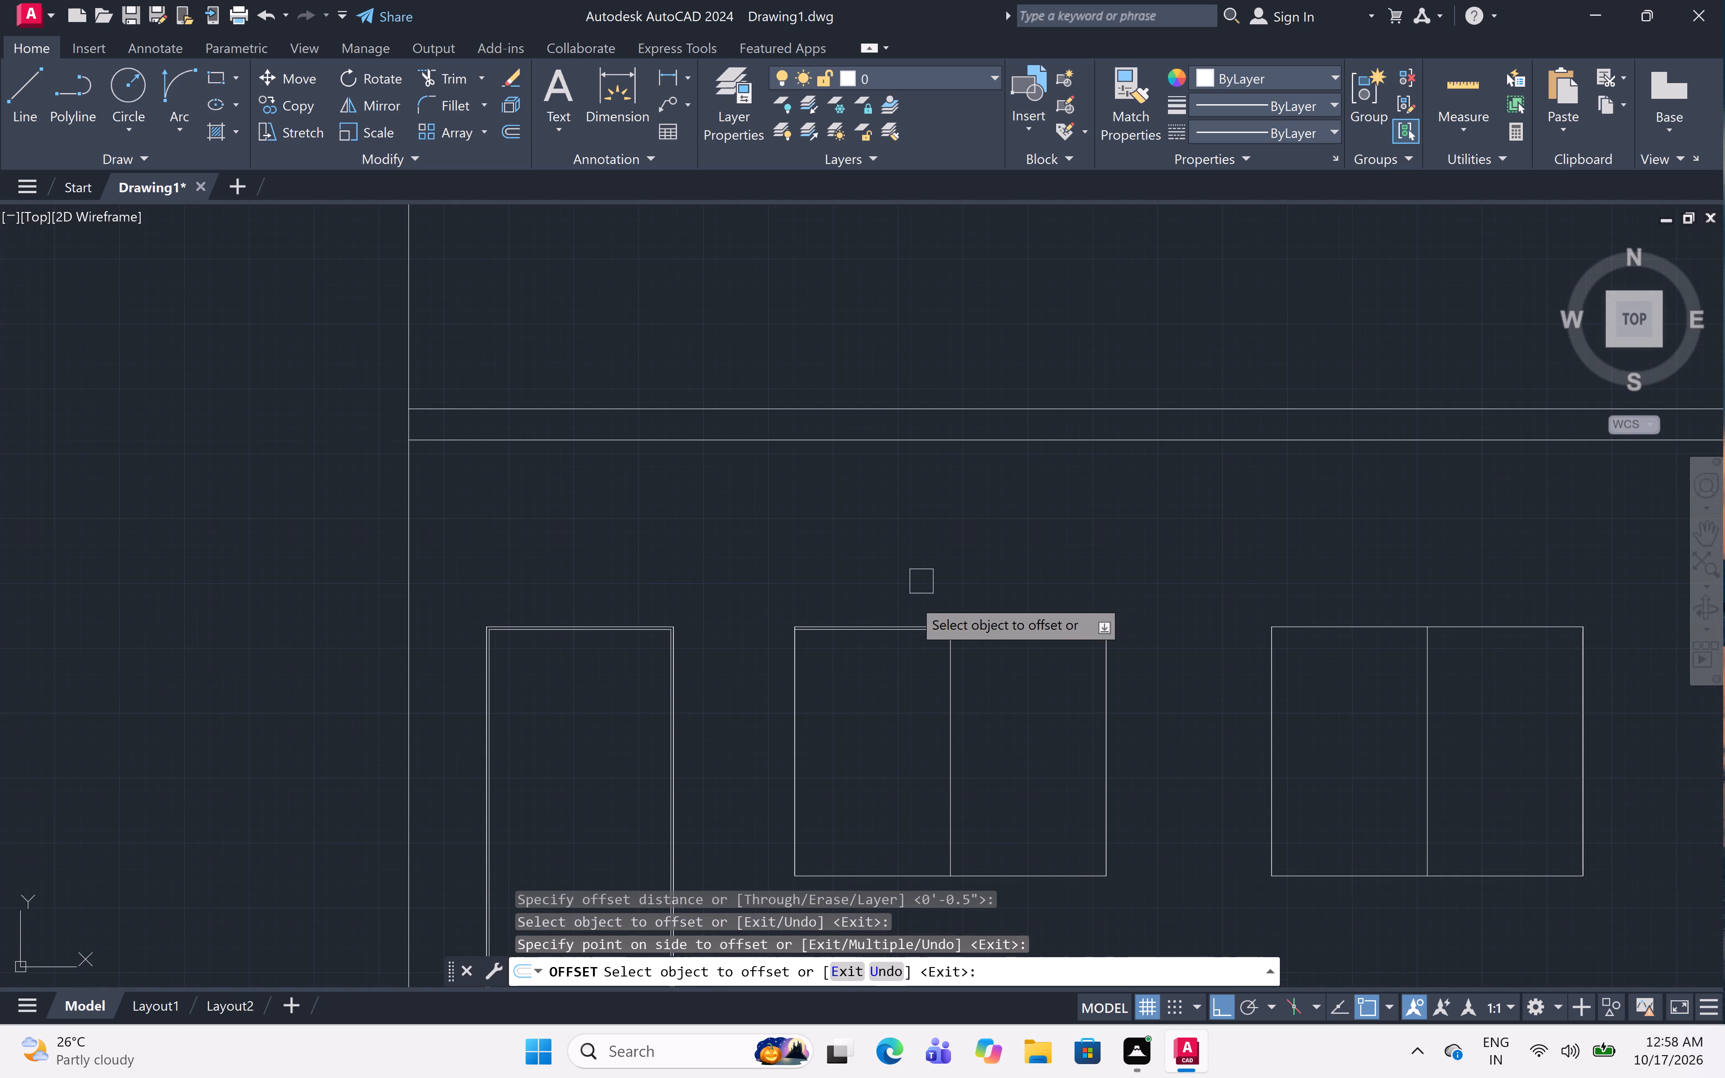
left_click_drag(886, 872, 886, 862)
left_click(883, 745)
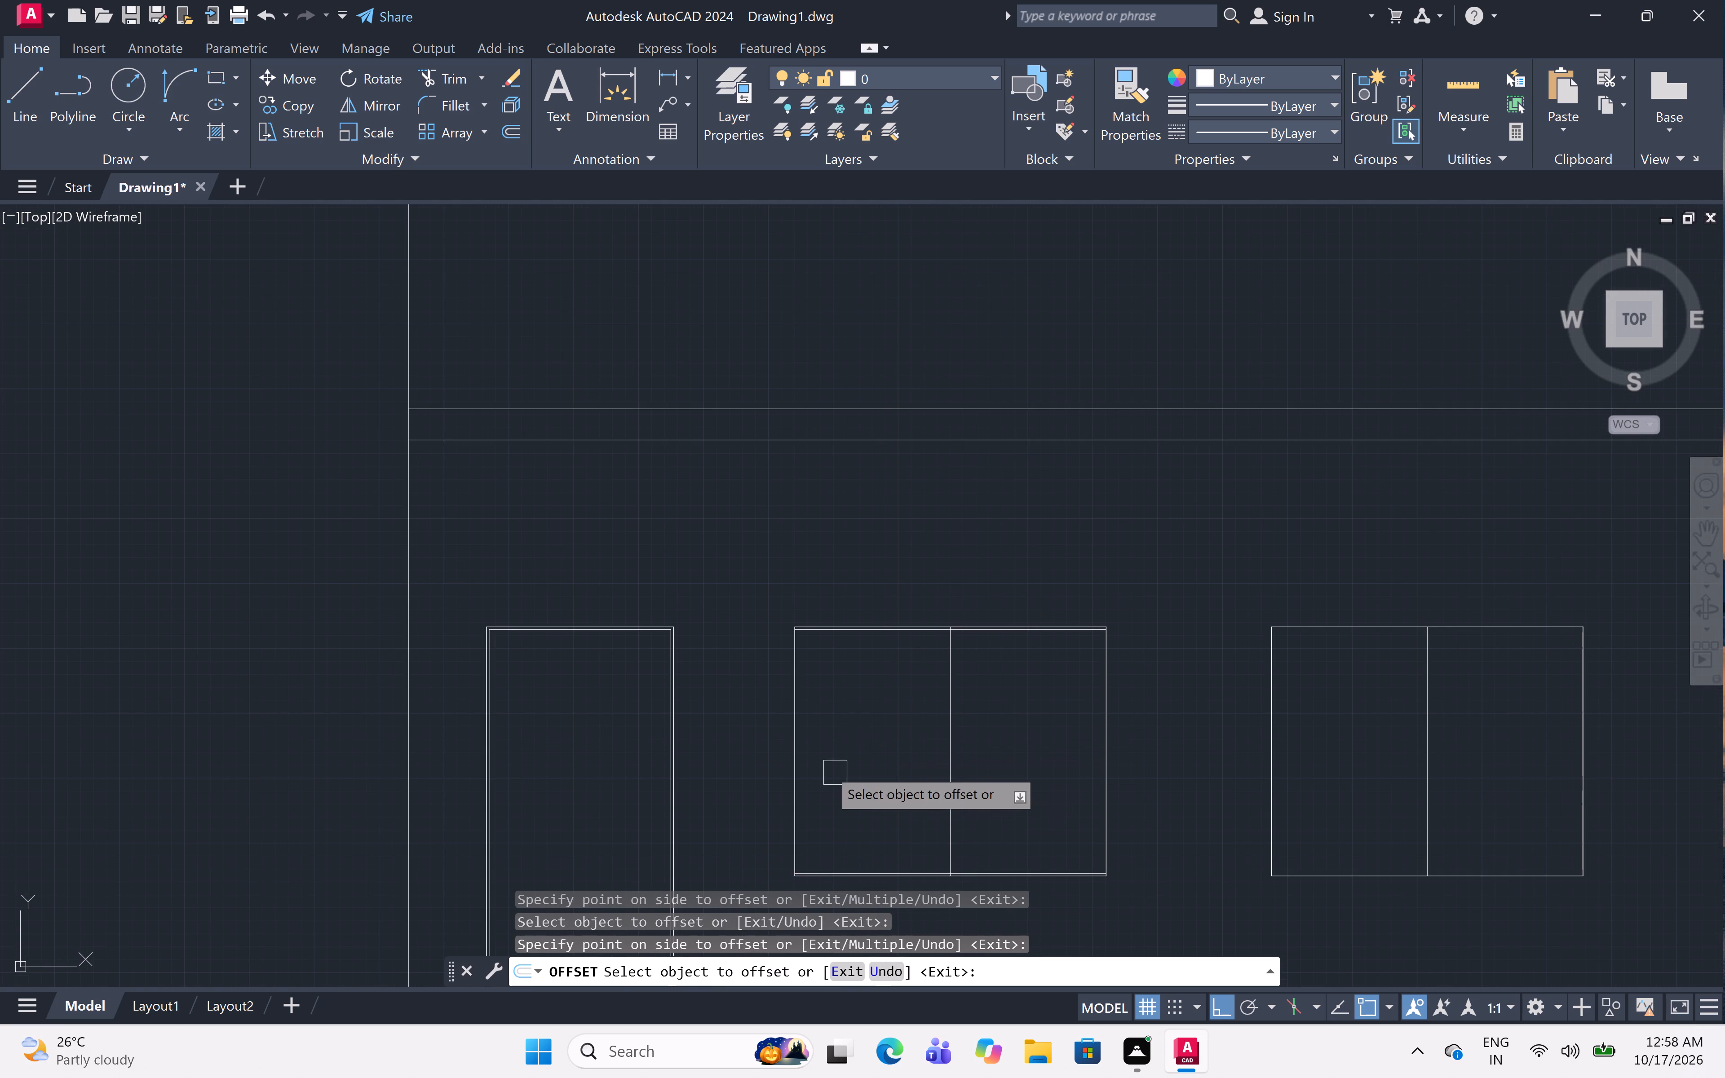
left_click(796, 749)
left_click(834, 751)
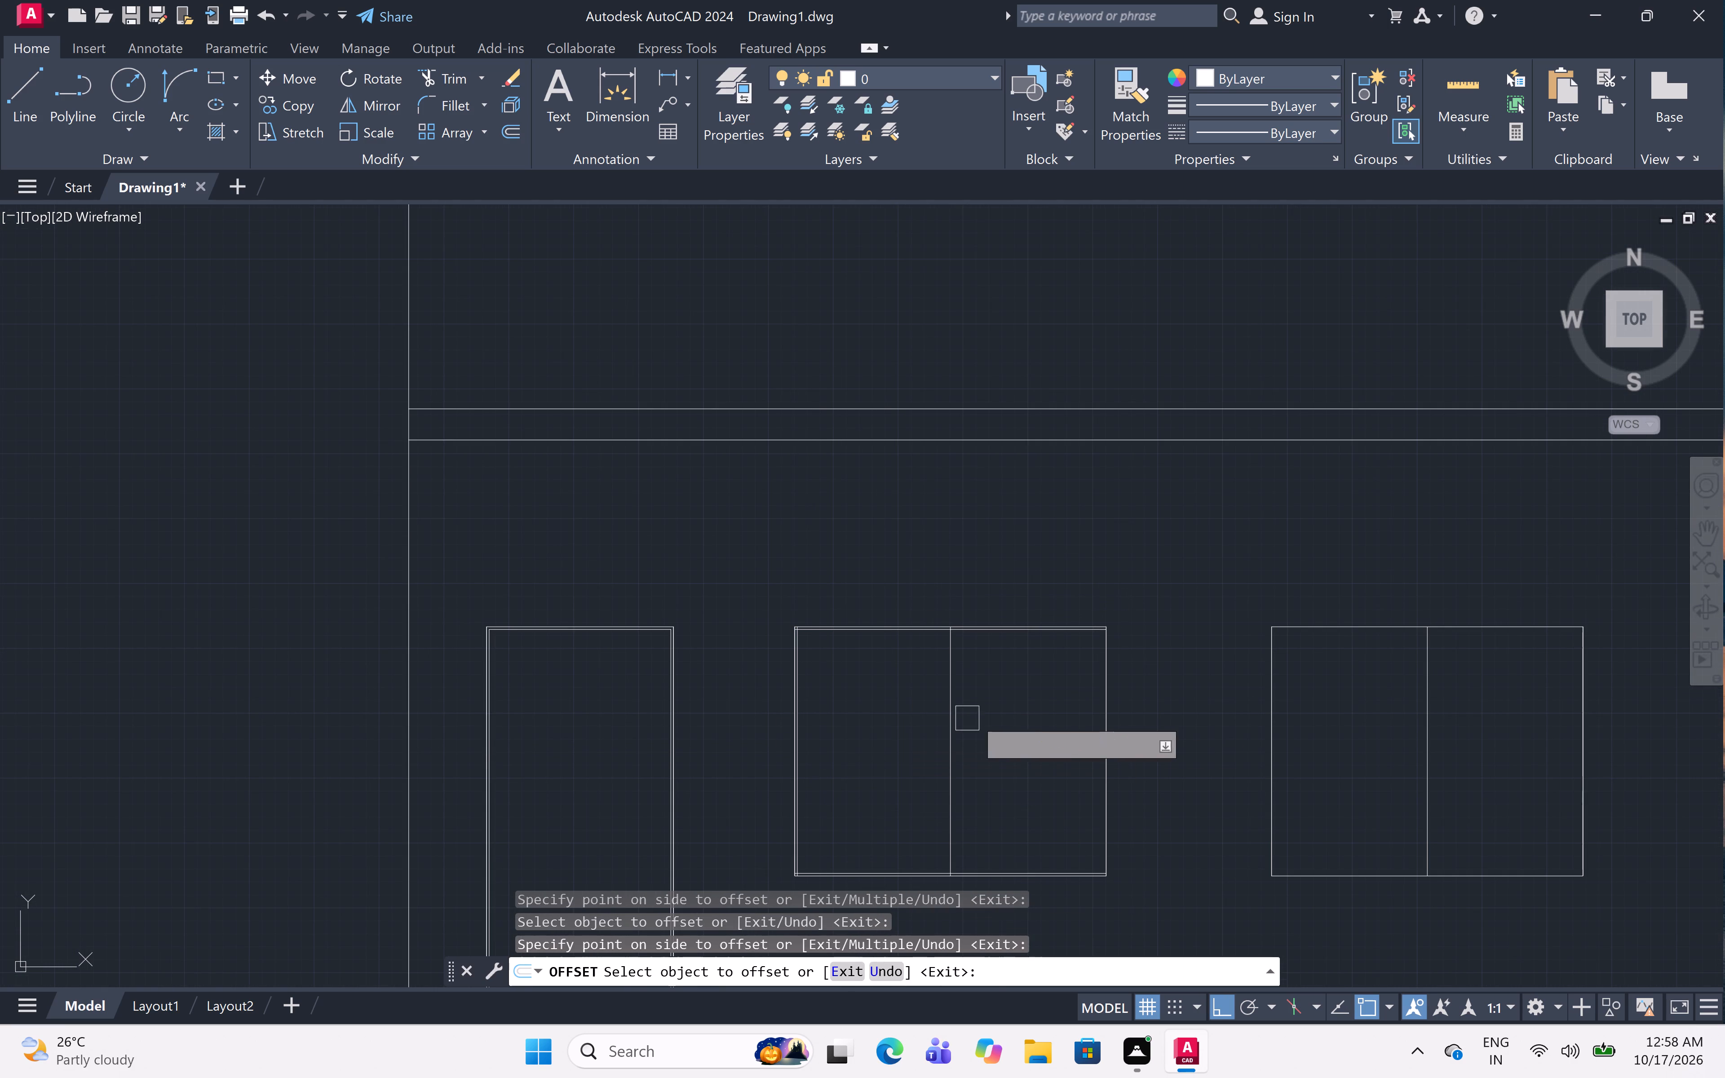
left_click(1110, 737)
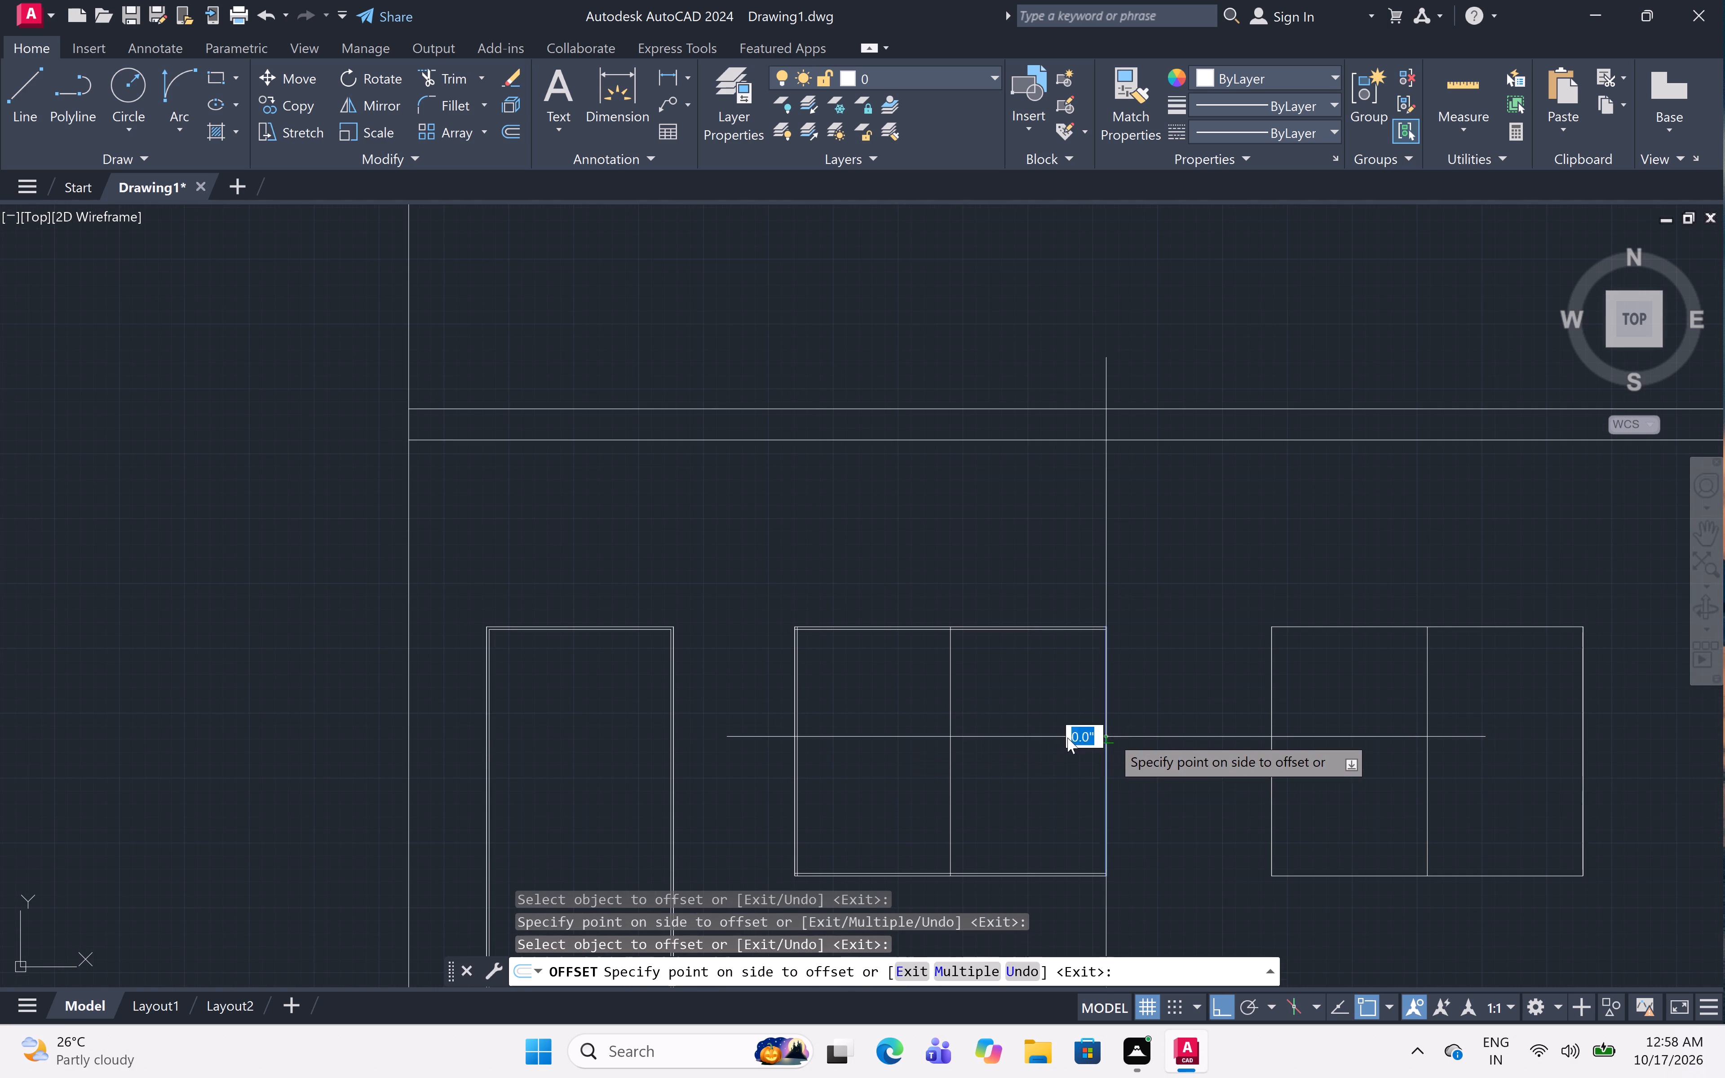
left_click(987, 737)
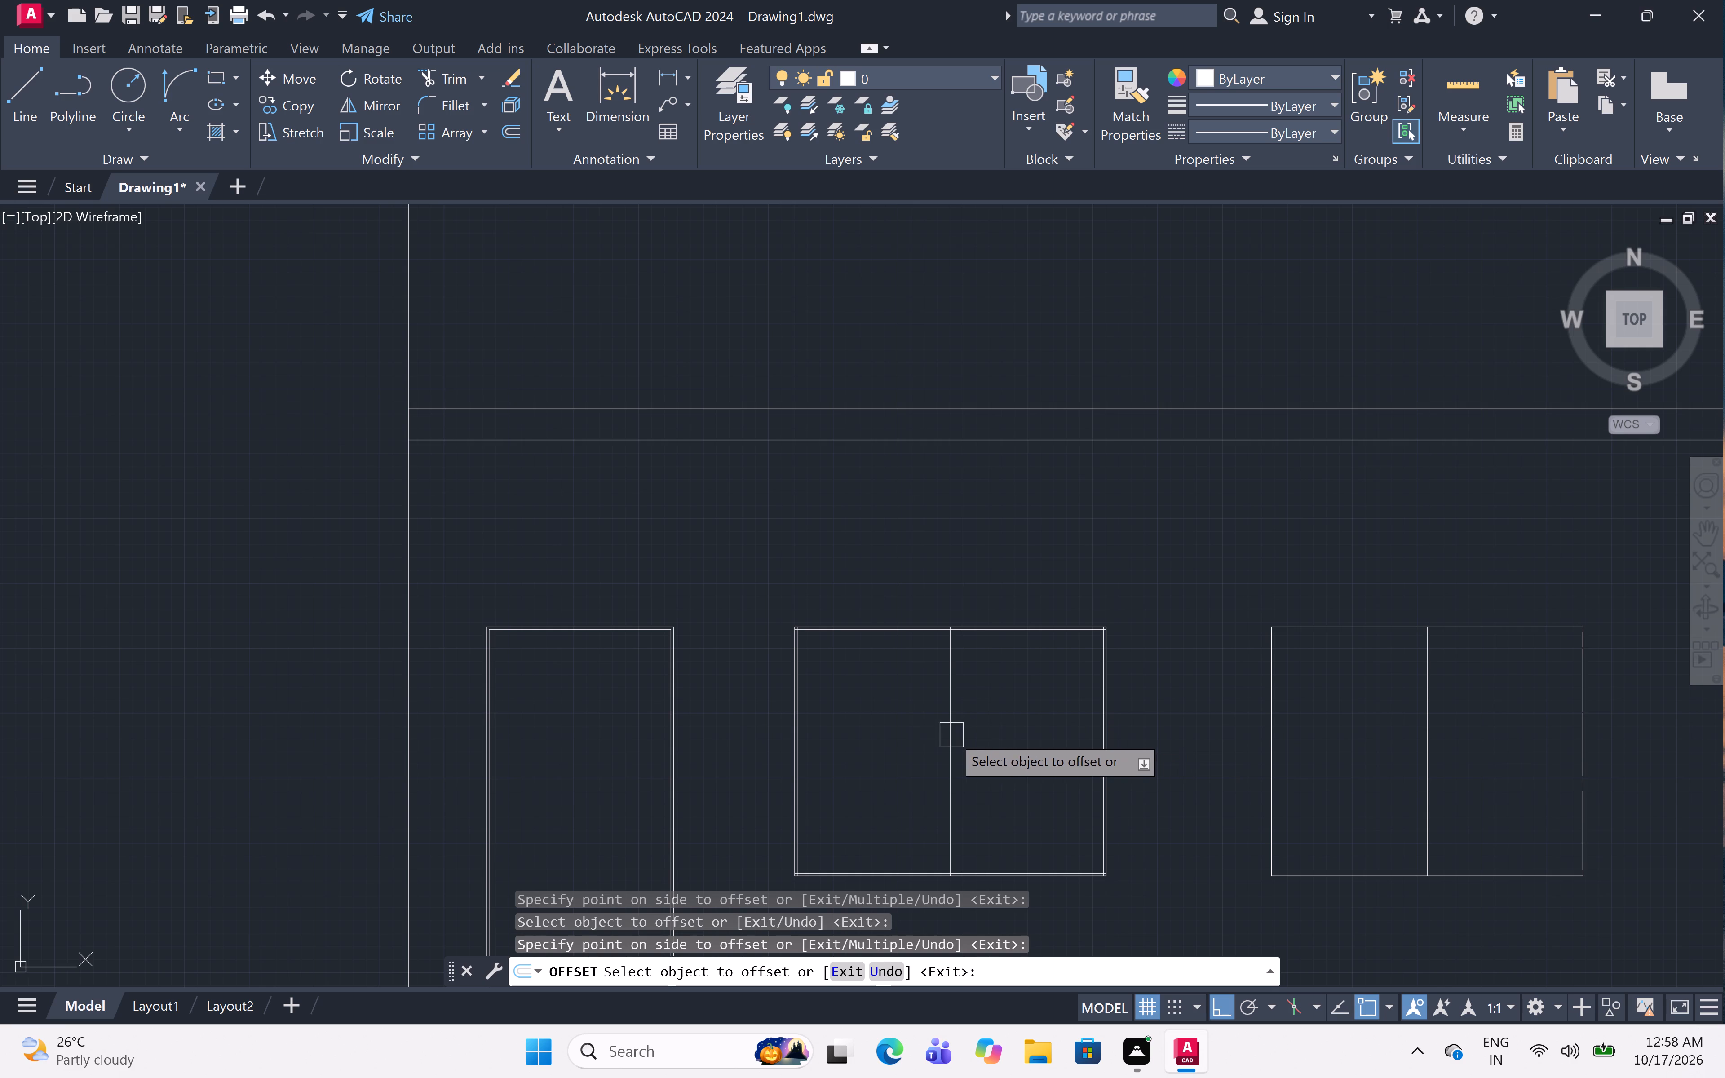
left_click(951, 735)
left_click(974, 736)
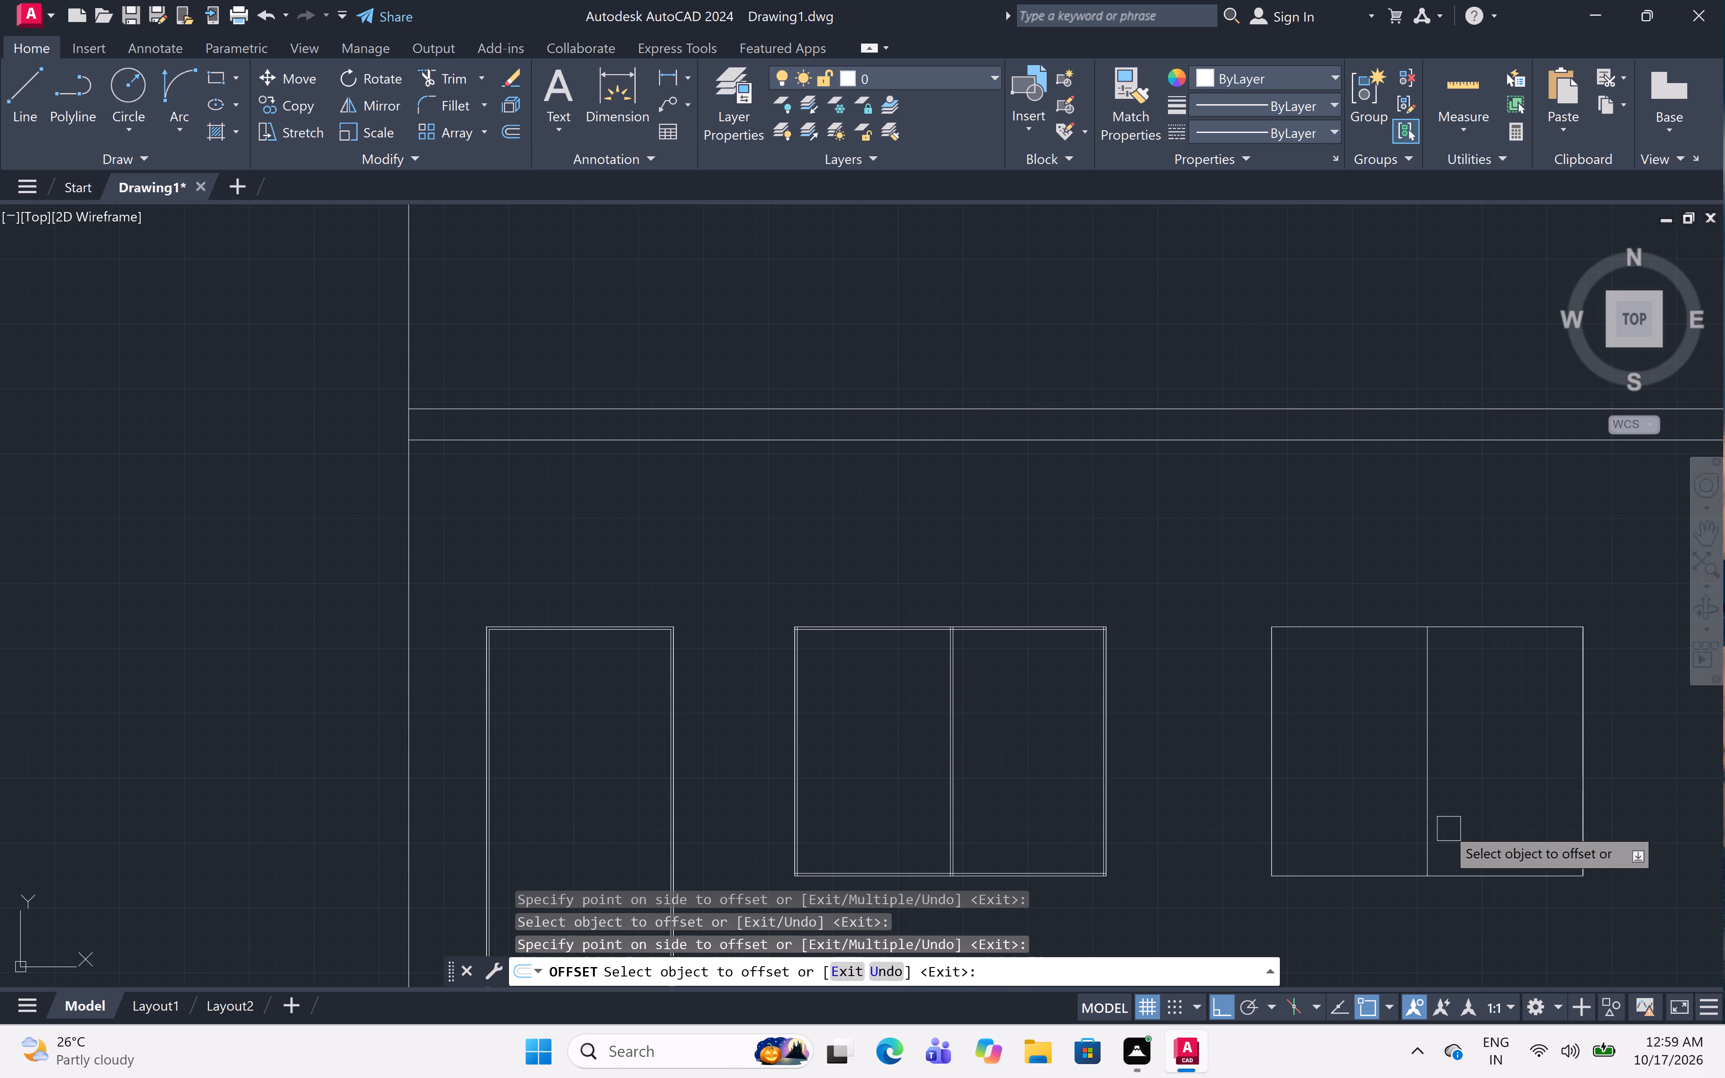
Offset the second window's centre line 0.5" to the right, and its head, both jambs and sill 0.5" inward.
left_click(1427, 810)
left_click(1471, 806)
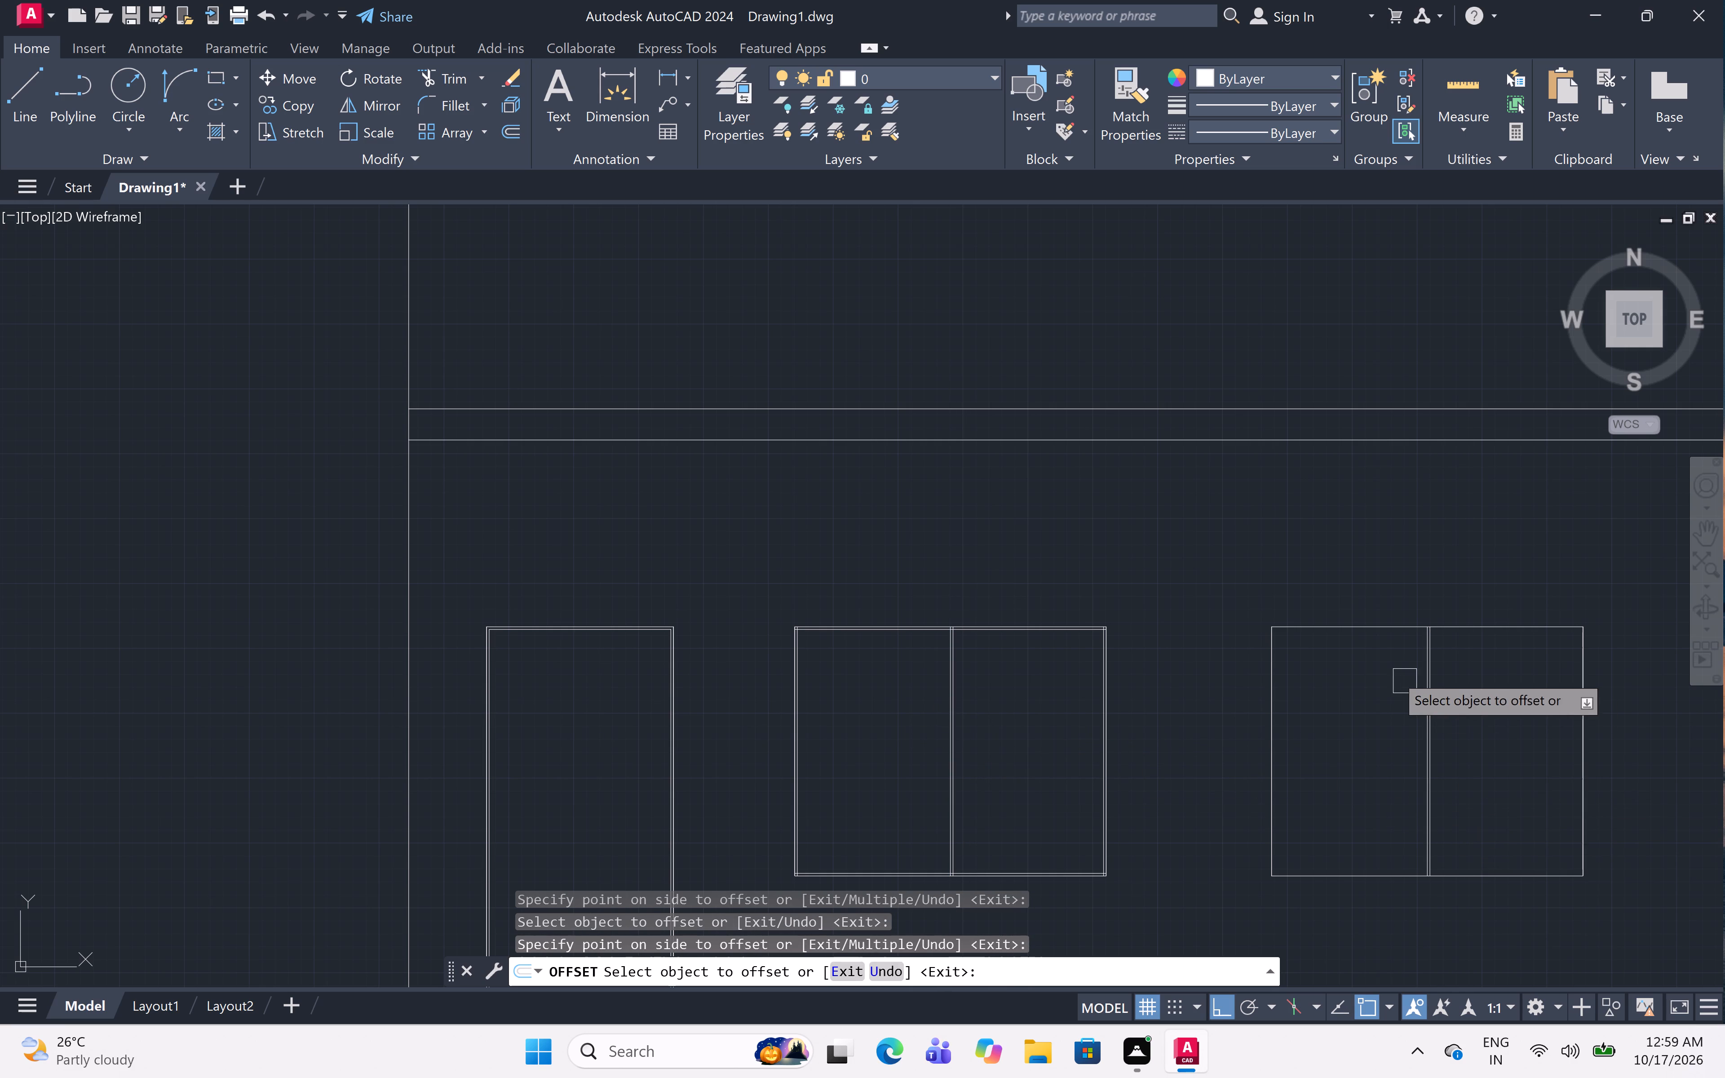
left_click(1379, 627)
left_click(1367, 685)
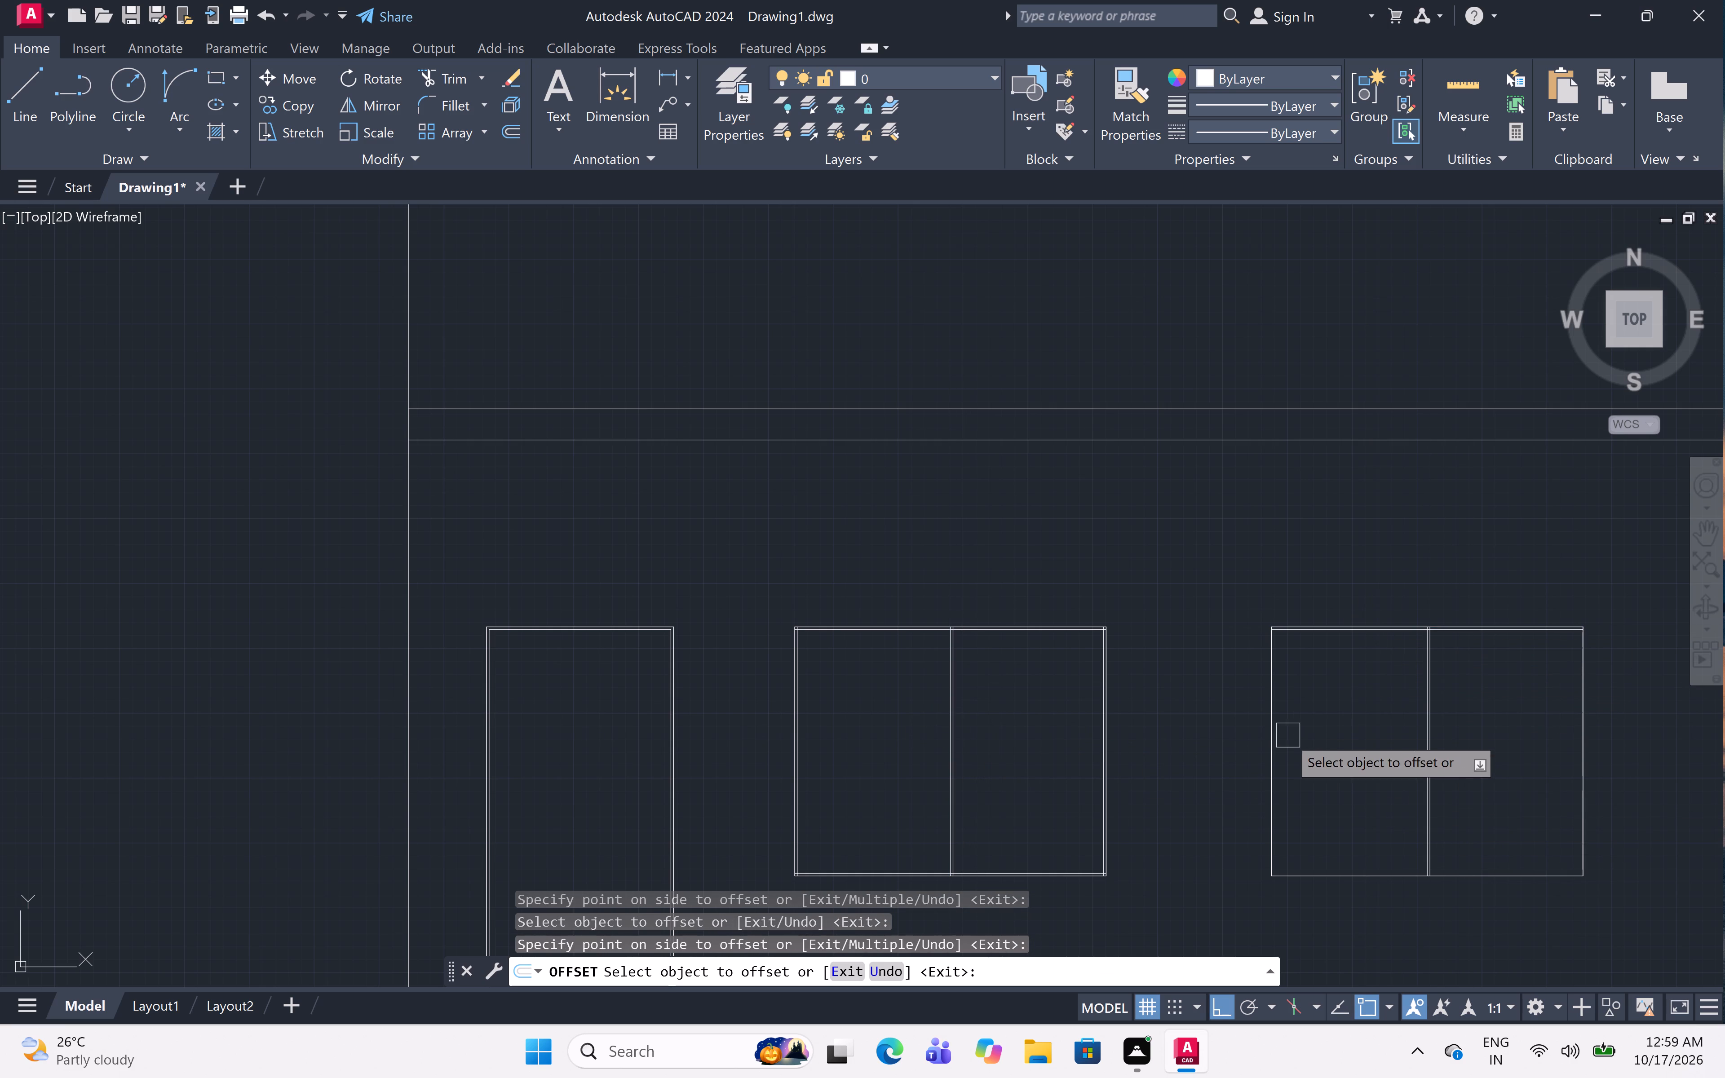
left_click(1274, 746)
left_click(1336, 739)
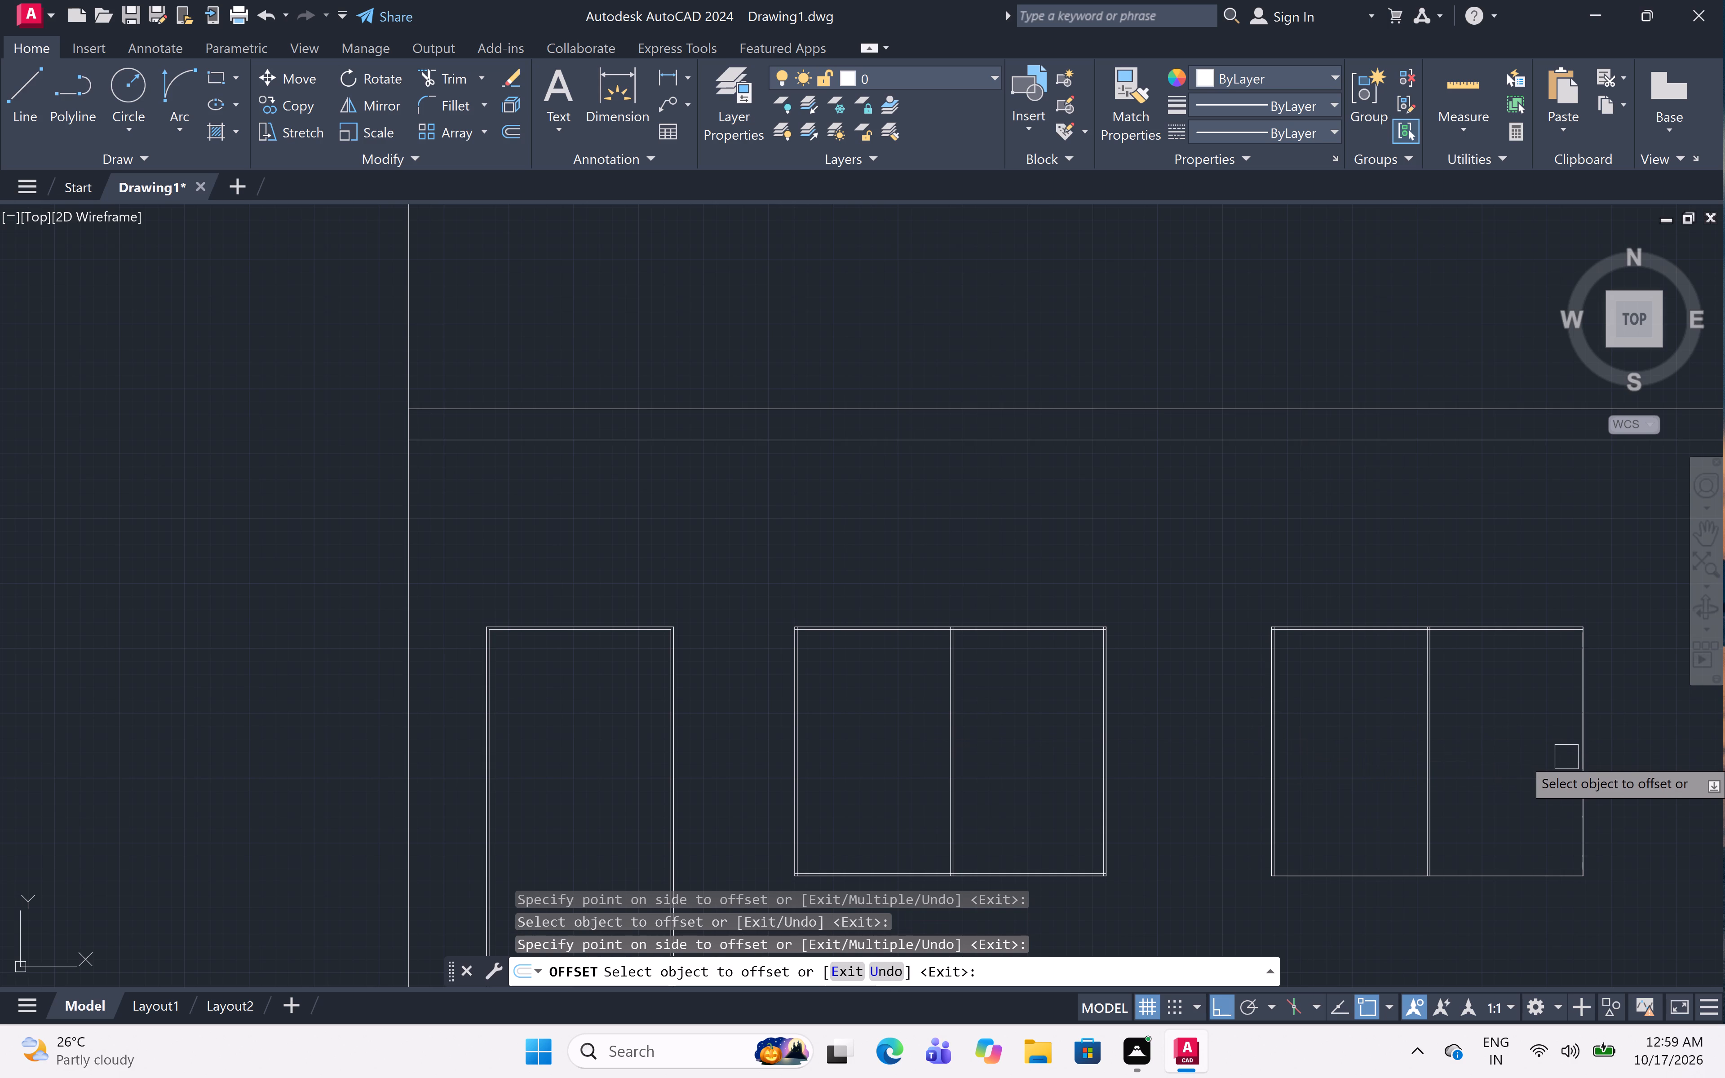
left_click(1583, 760)
left_click(1477, 786)
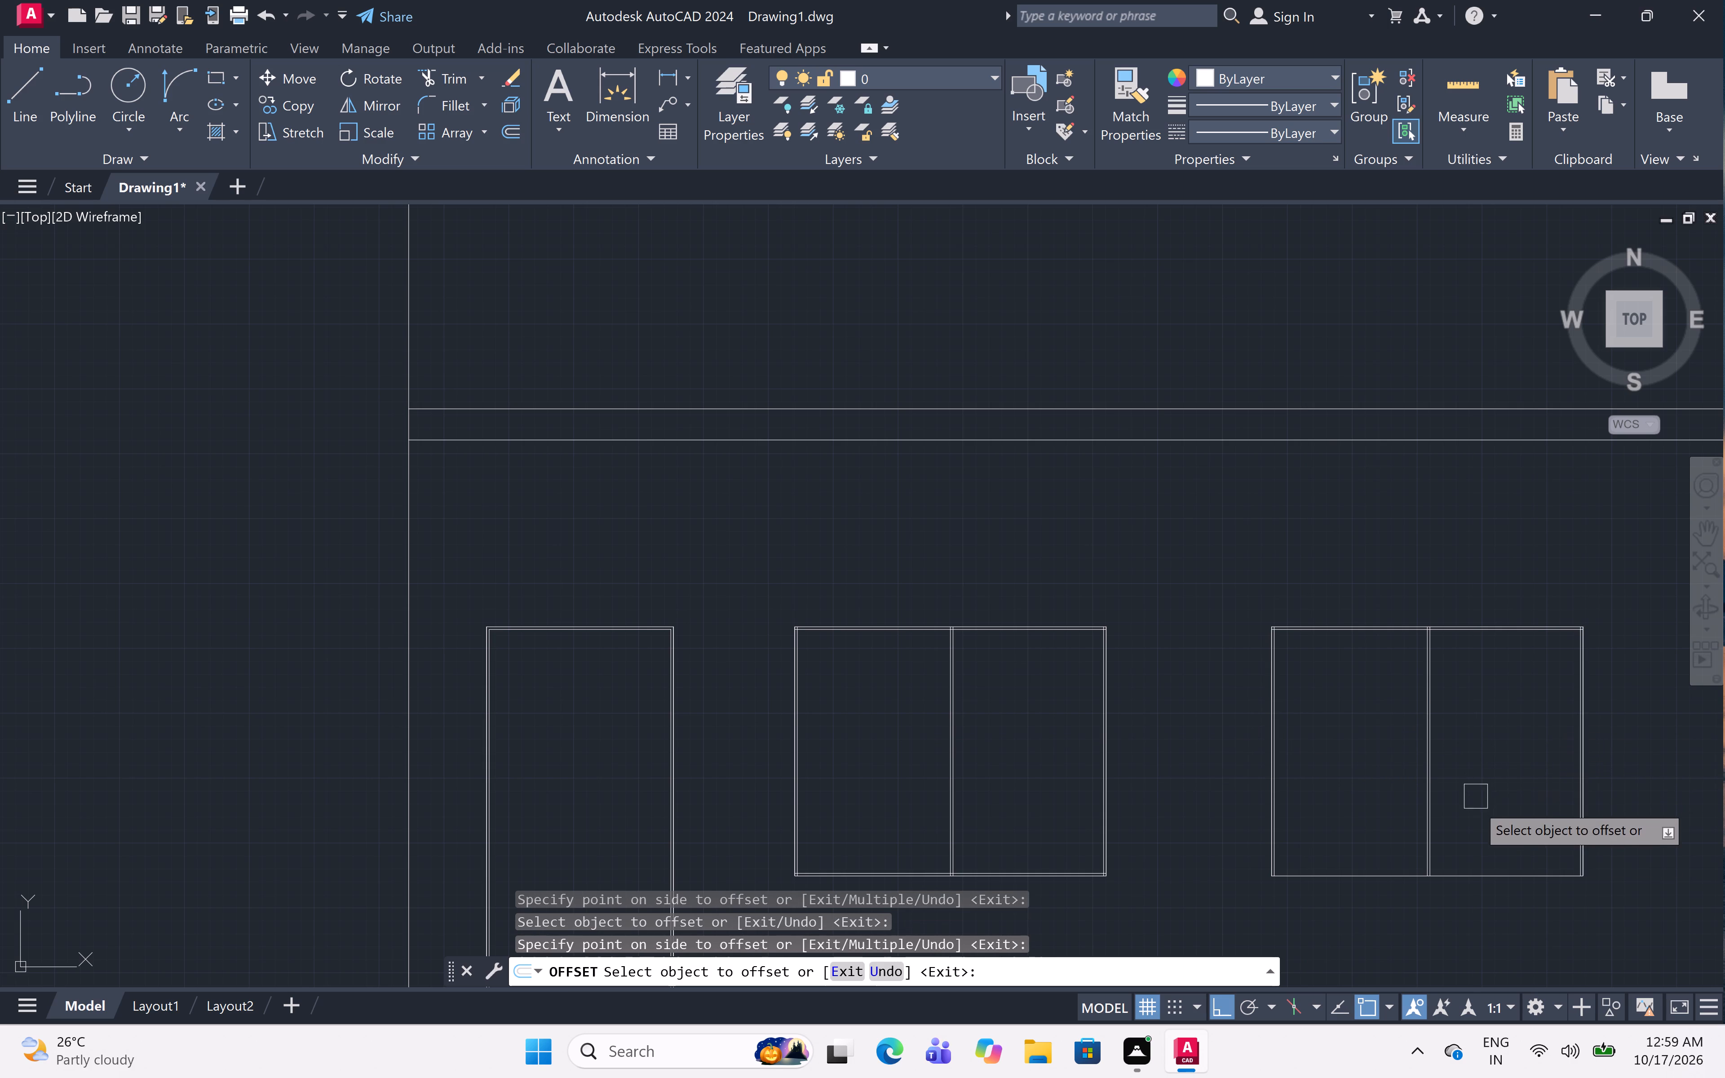
left_click_drag(1477, 879, 1474, 874)
left_click(1474, 782)
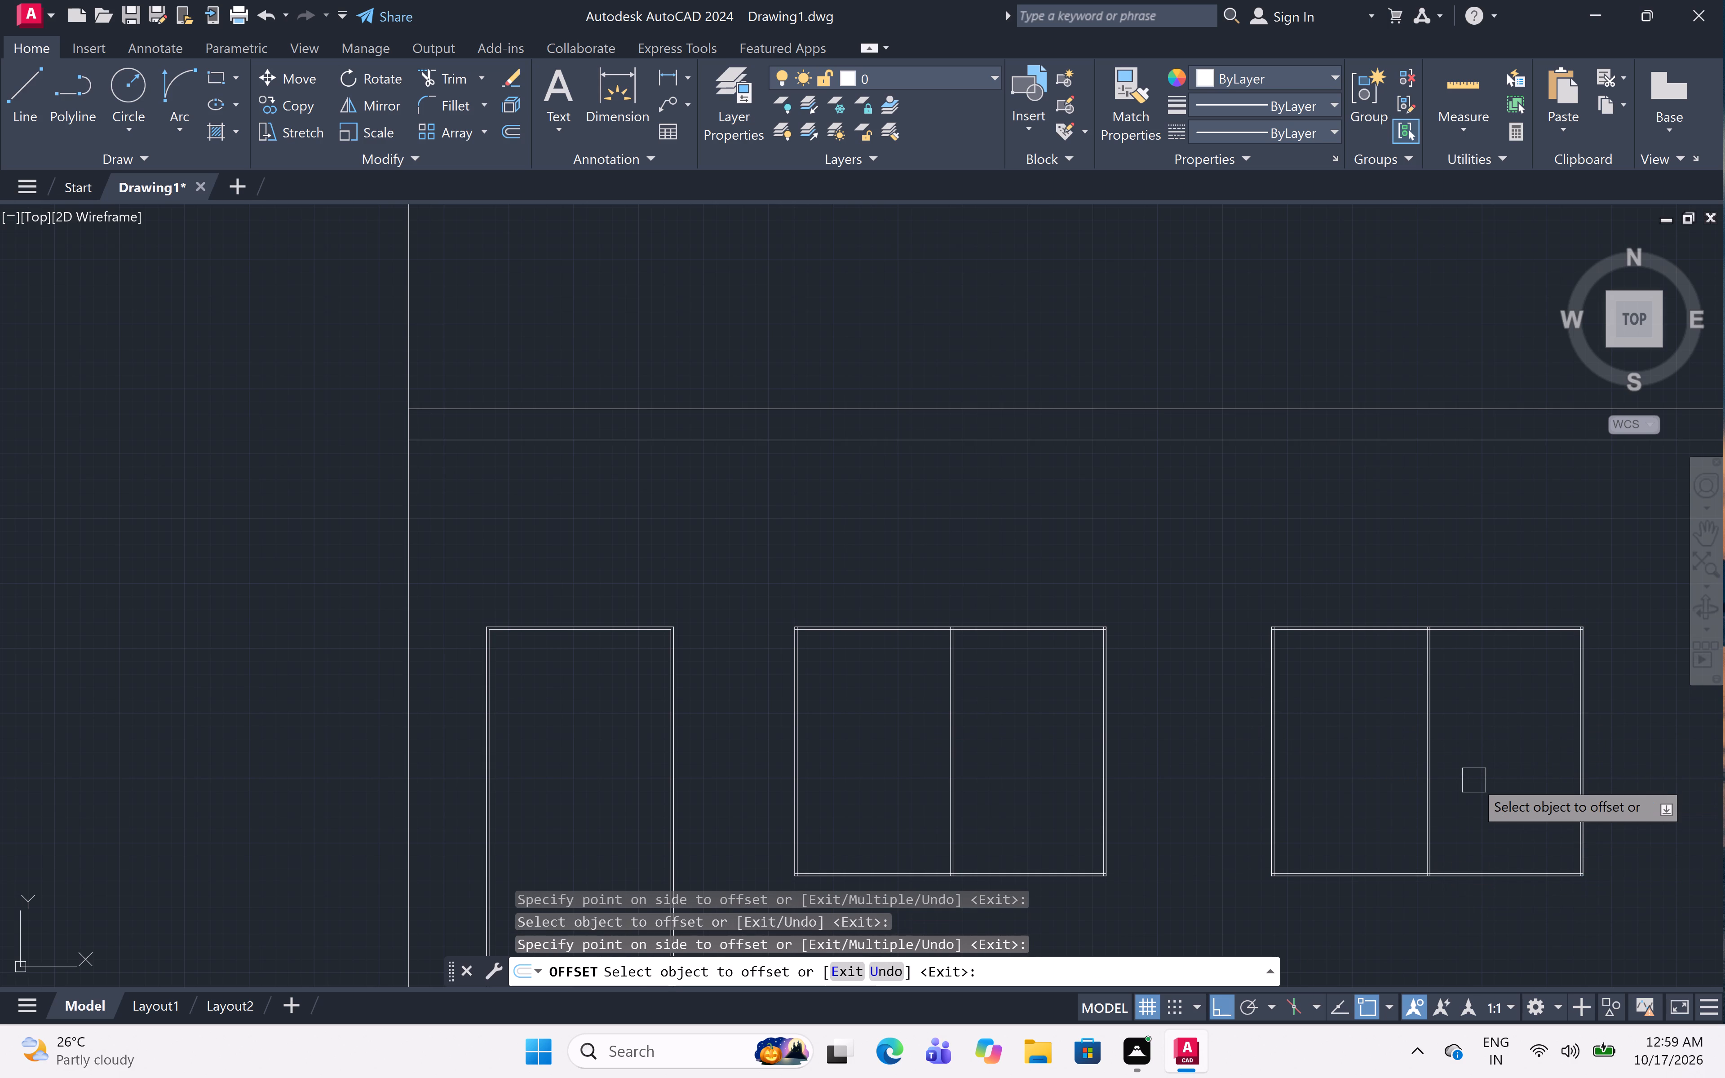
Offset the third window's head, jambs and sill inward by 0.5" and its centre line 0.5" to the right, and end the Offset command.
scroll(1263, 661, "down", 3)
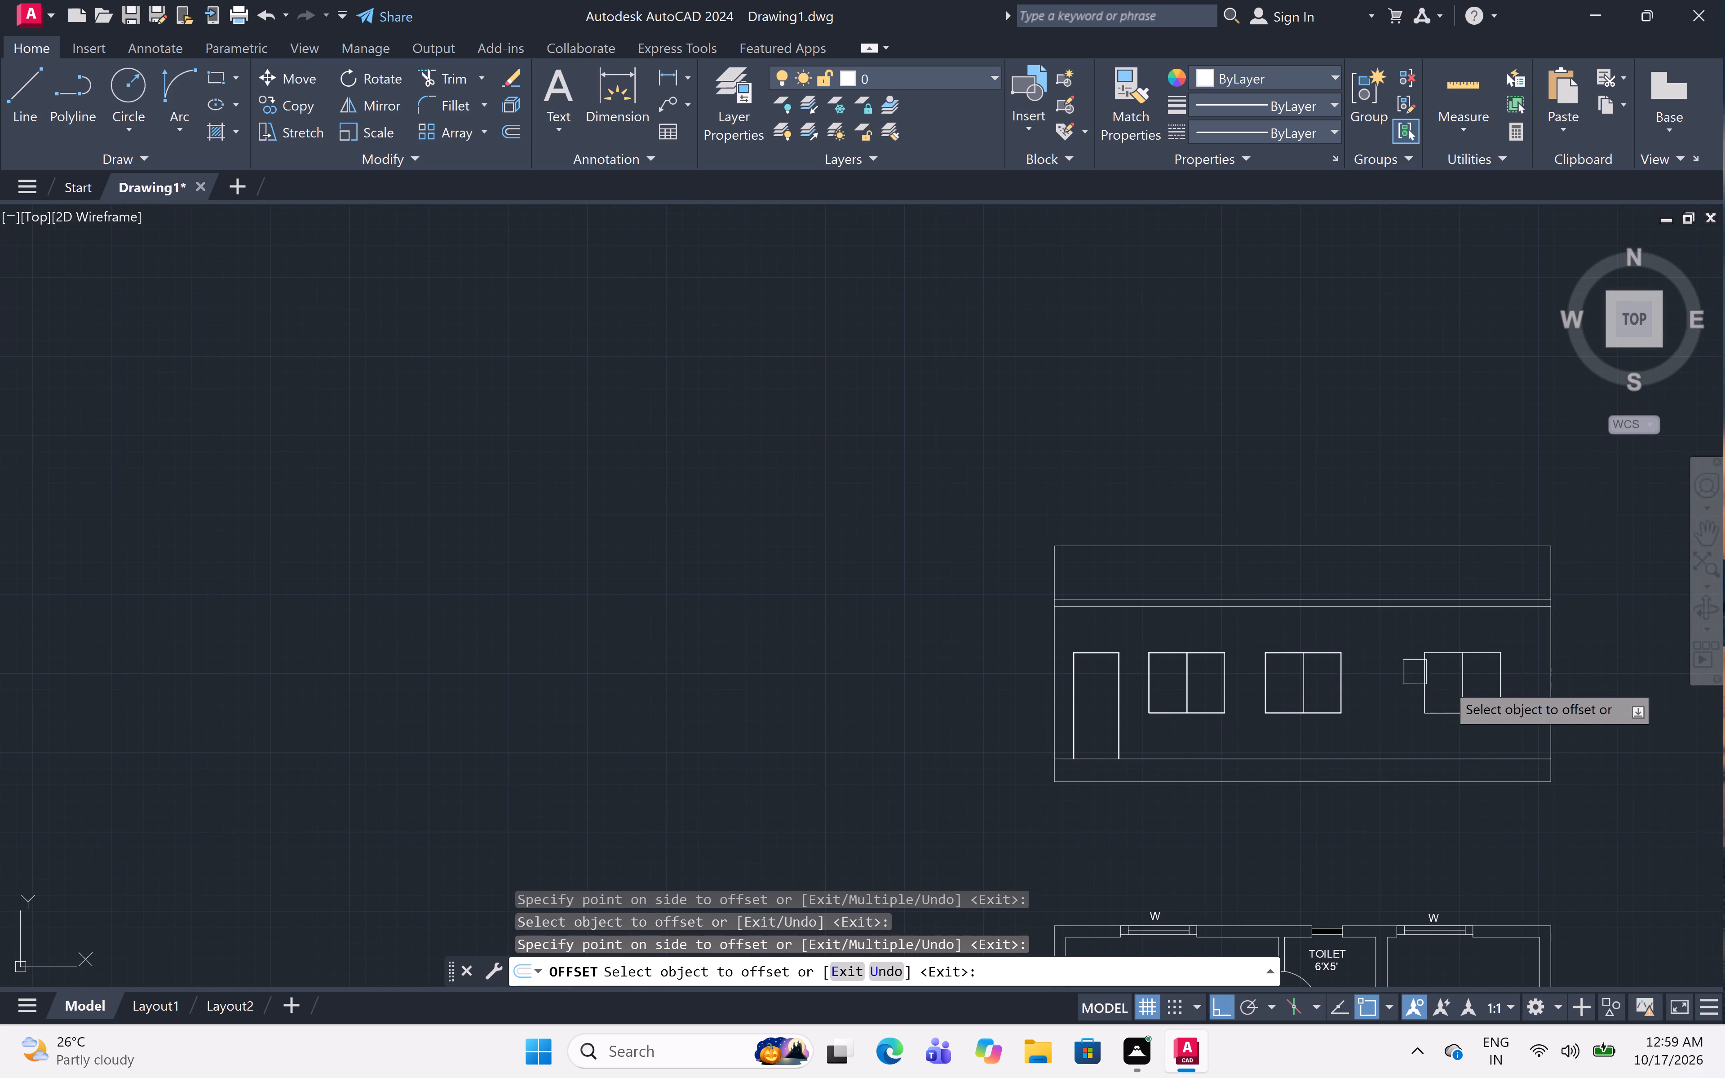
scroll(1502, 658, "up", 3)
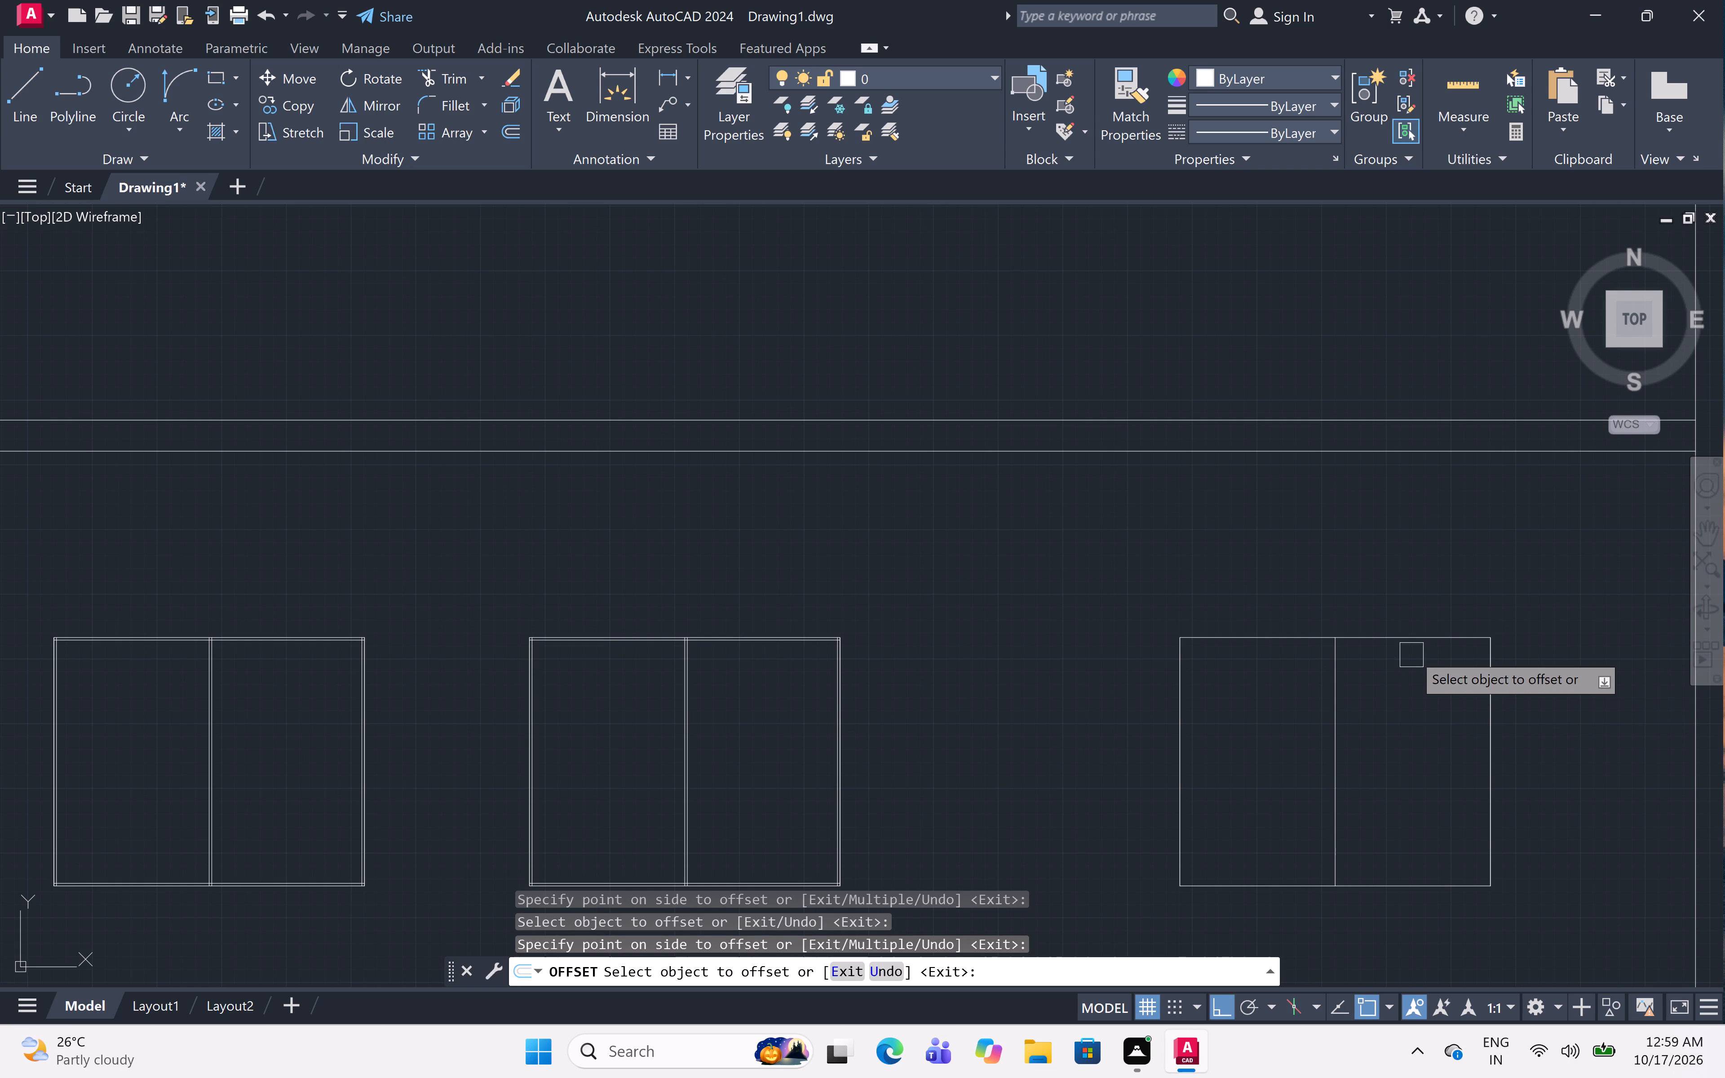
left_click(1411, 639)
left_click(1387, 727)
left_click(1487, 721)
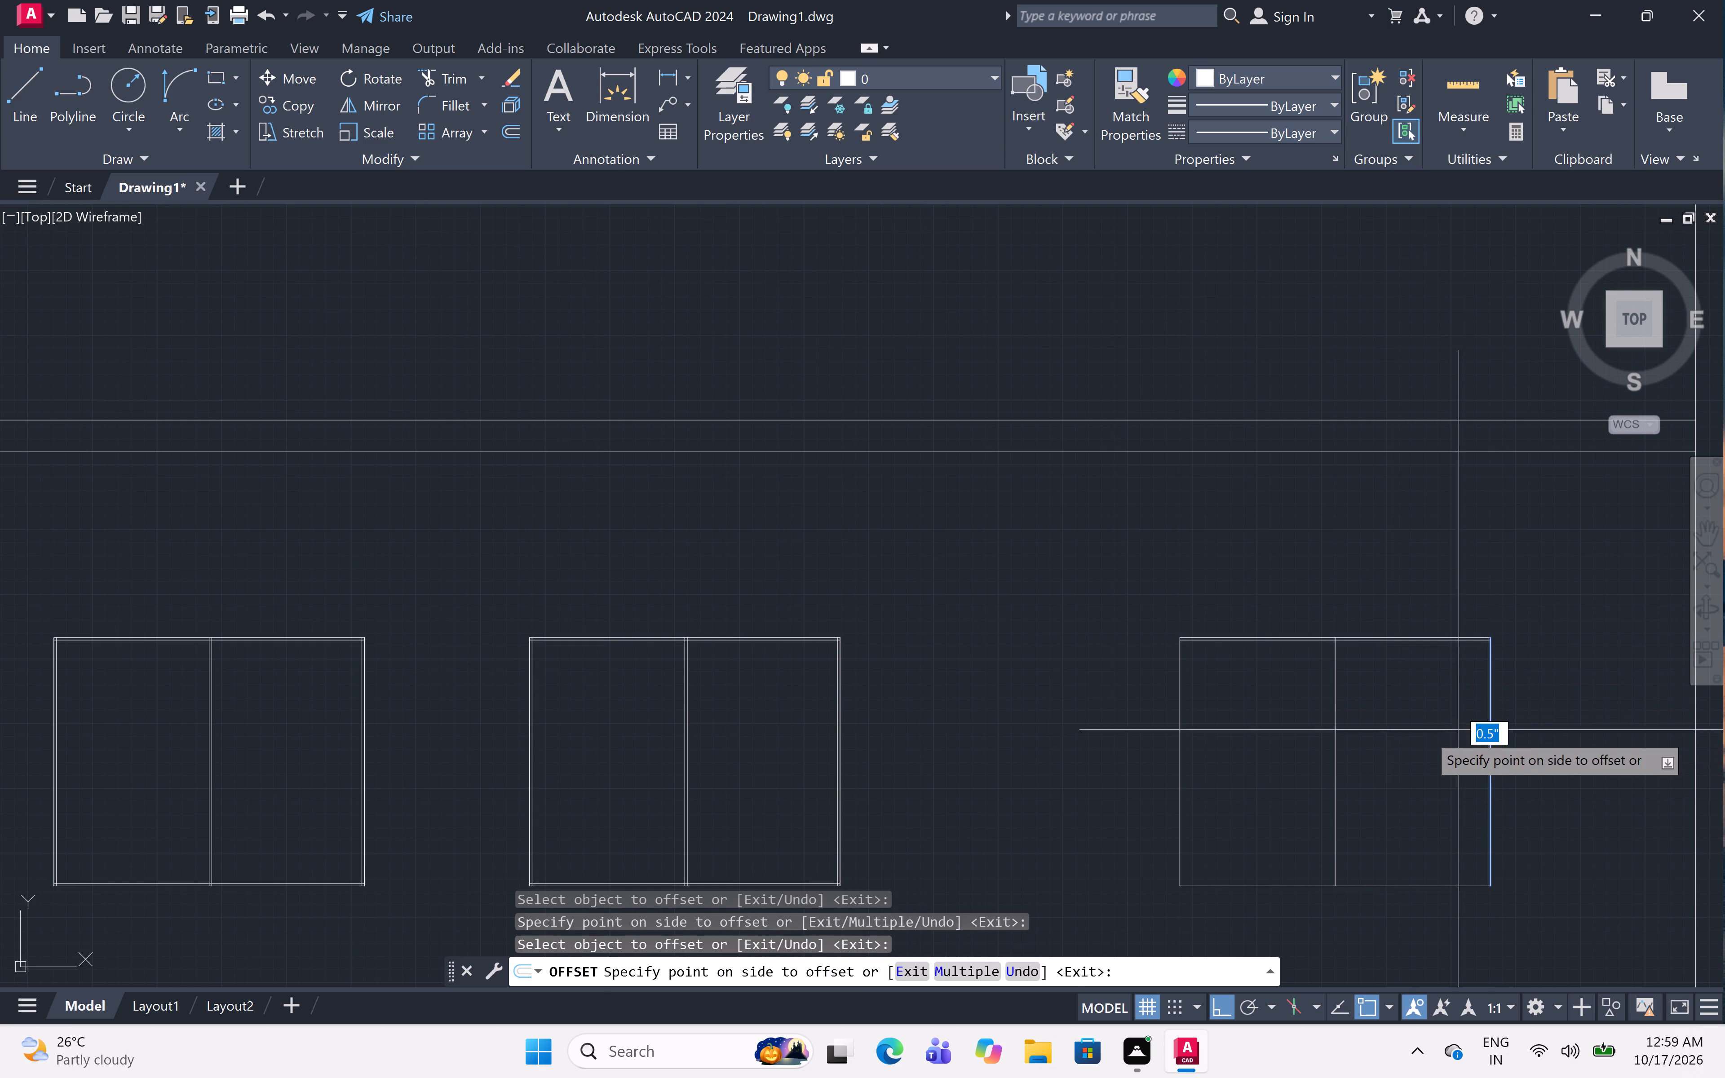
left_click(1417, 733)
left_click_drag(1188, 776, 1202, 781)
left_click(1282, 784)
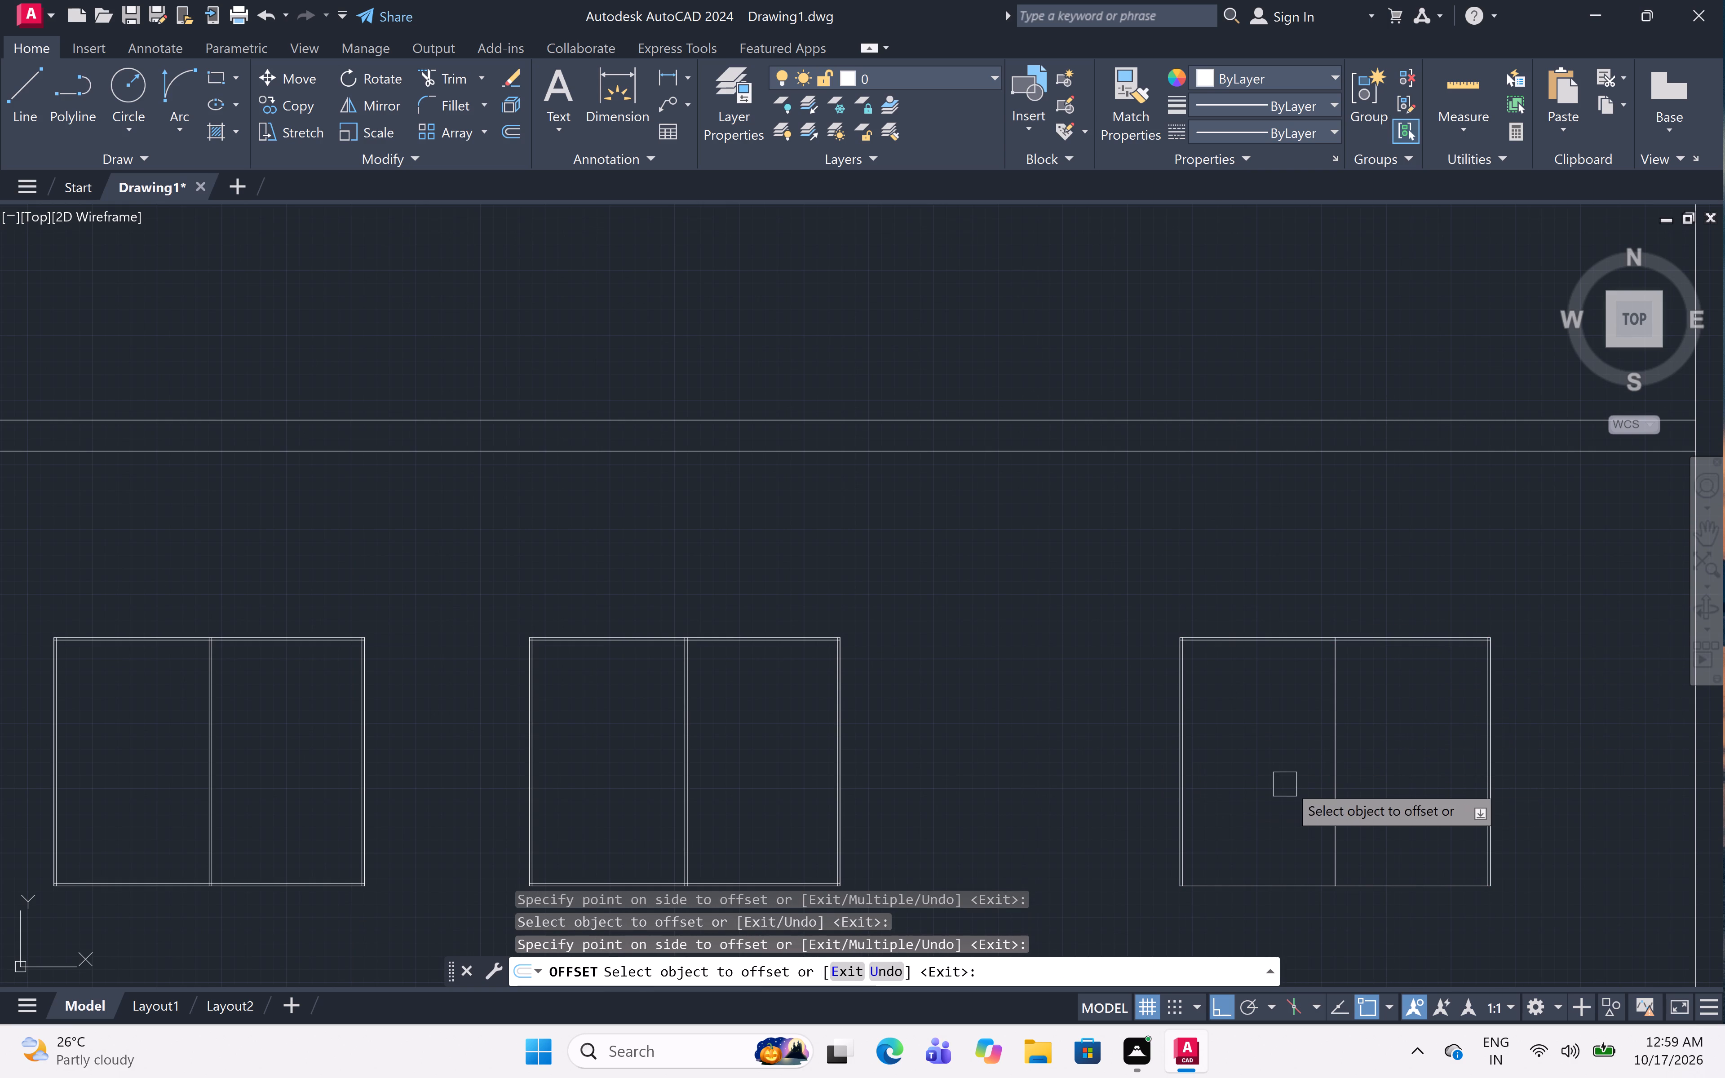
left_click(1336, 782)
left_click(1386, 775)
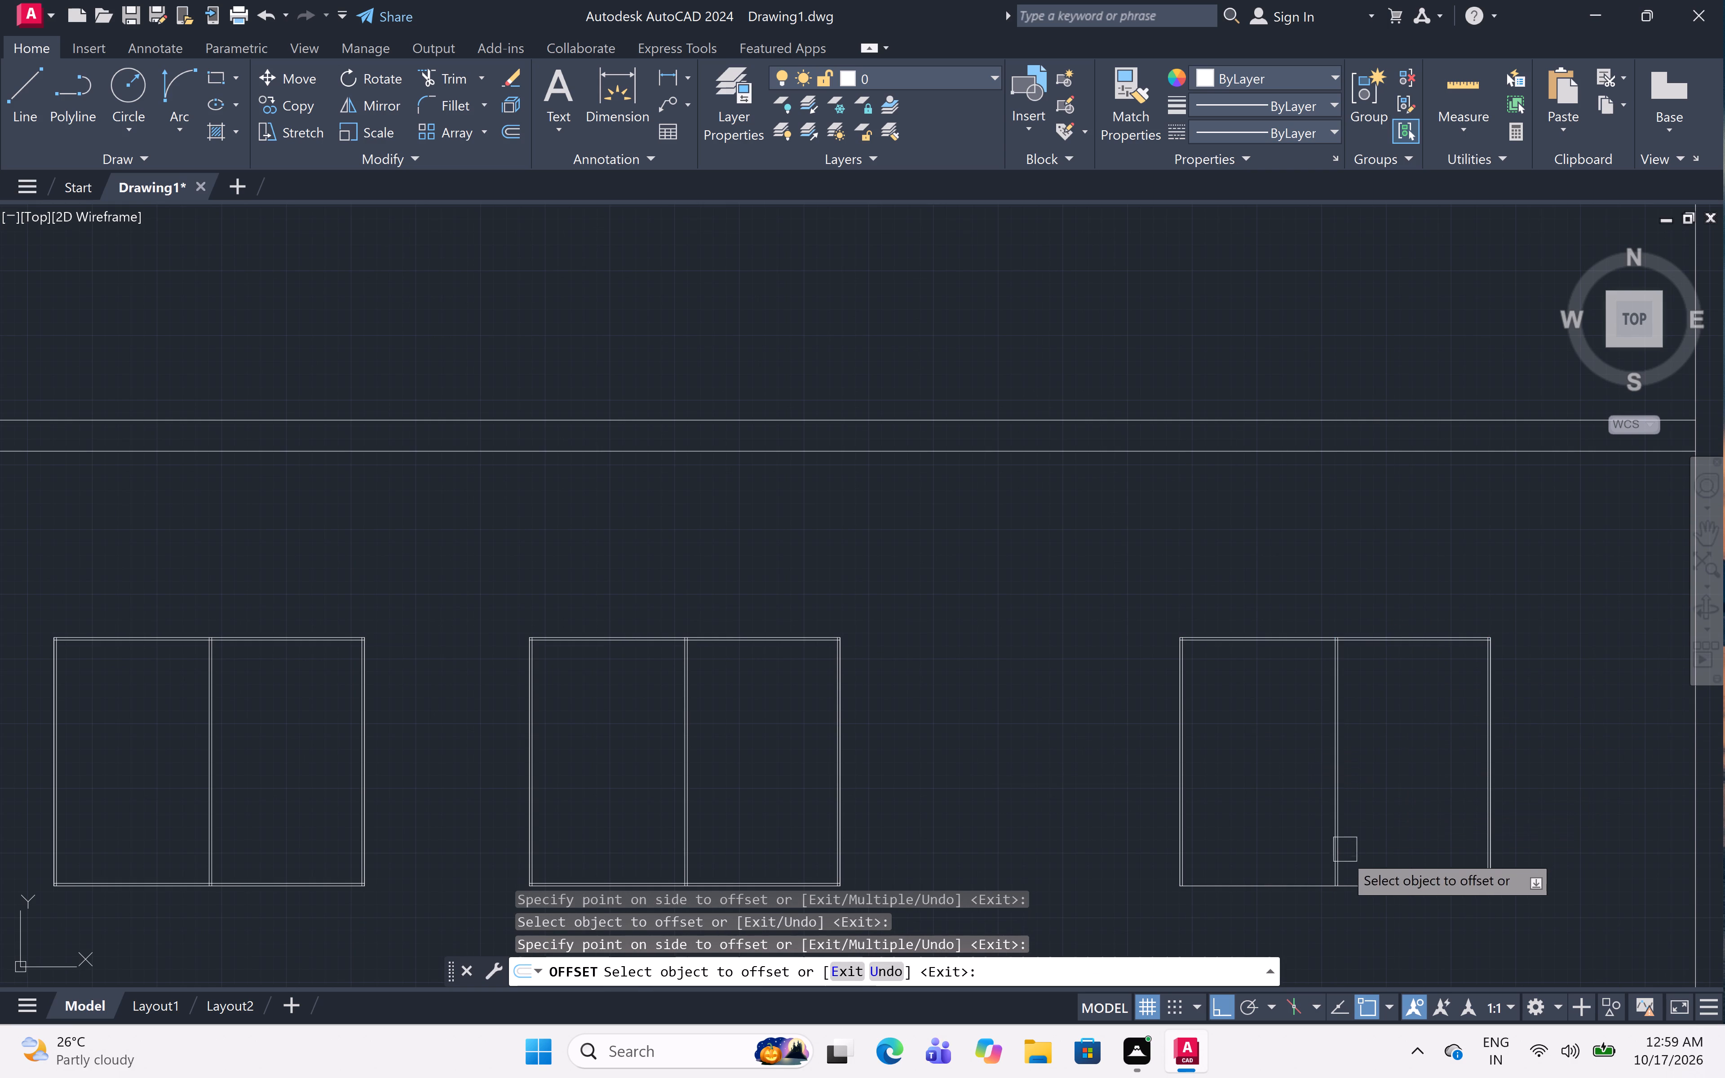
left_click_drag(1305, 885, 1304, 879)
left_click(1301, 807)
scroll(1334, 746, "down", 2)
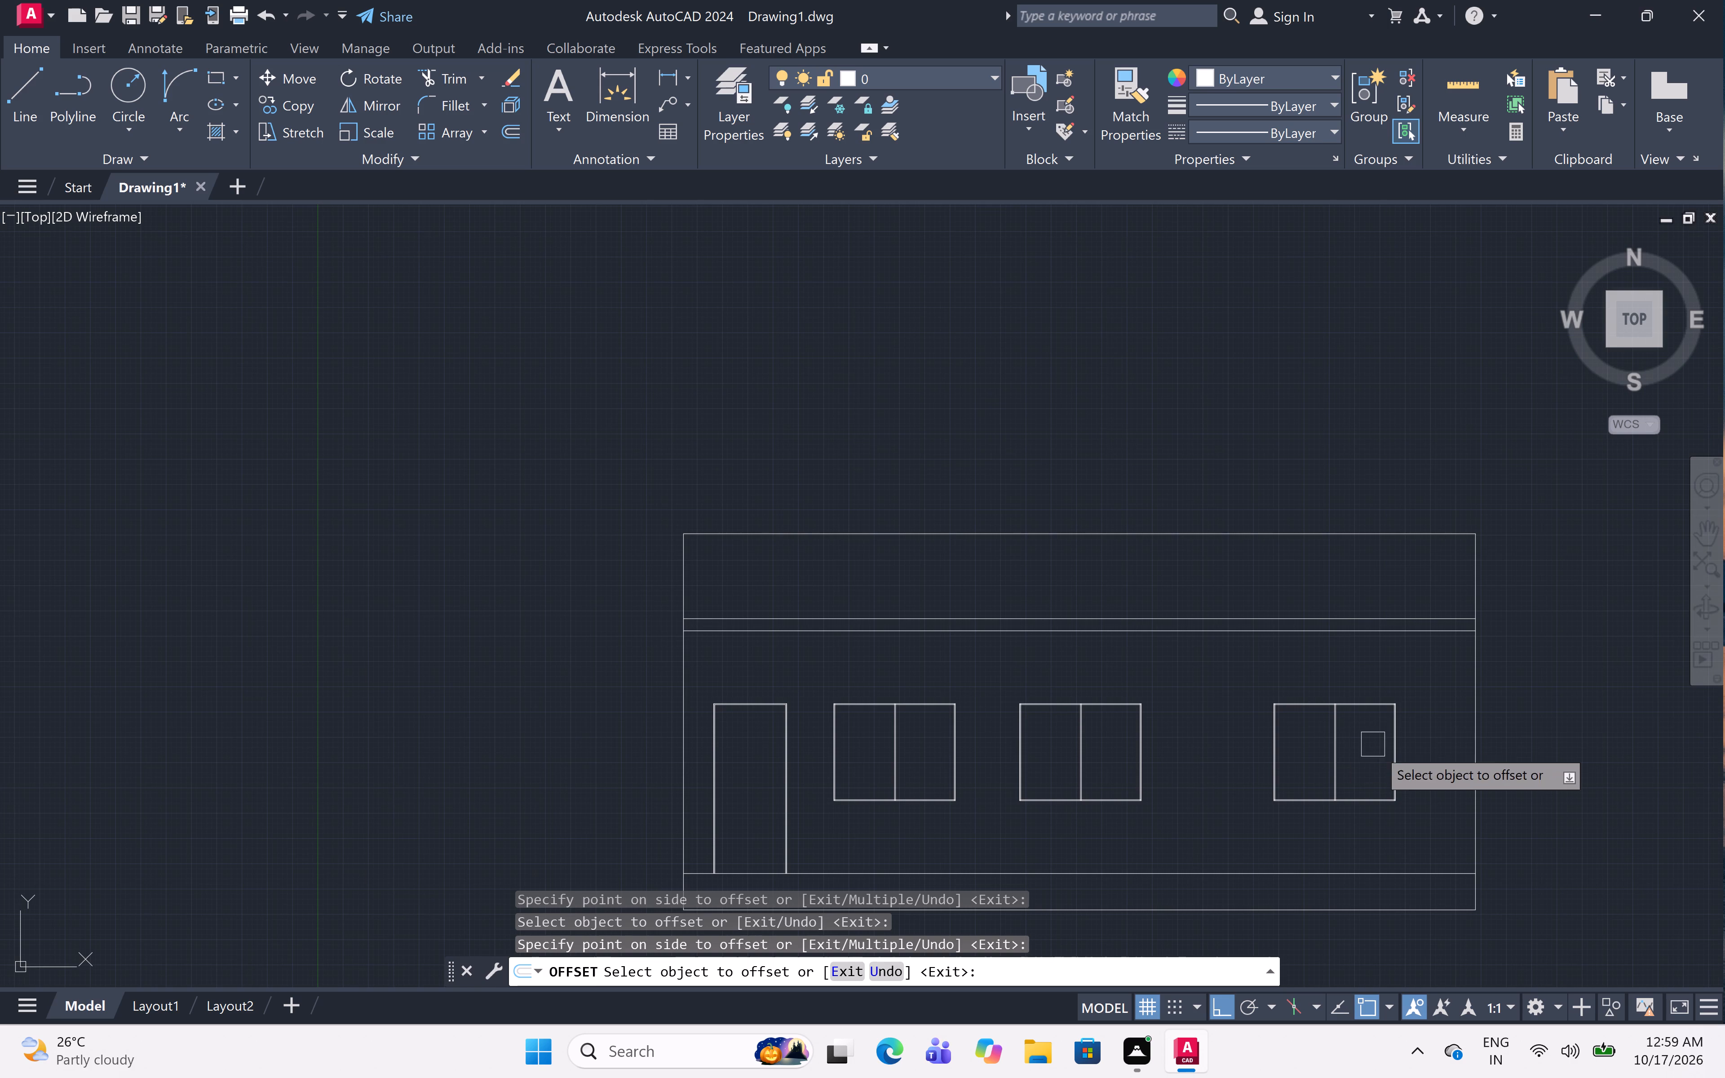
scroll(1485, 695, "down", 1)
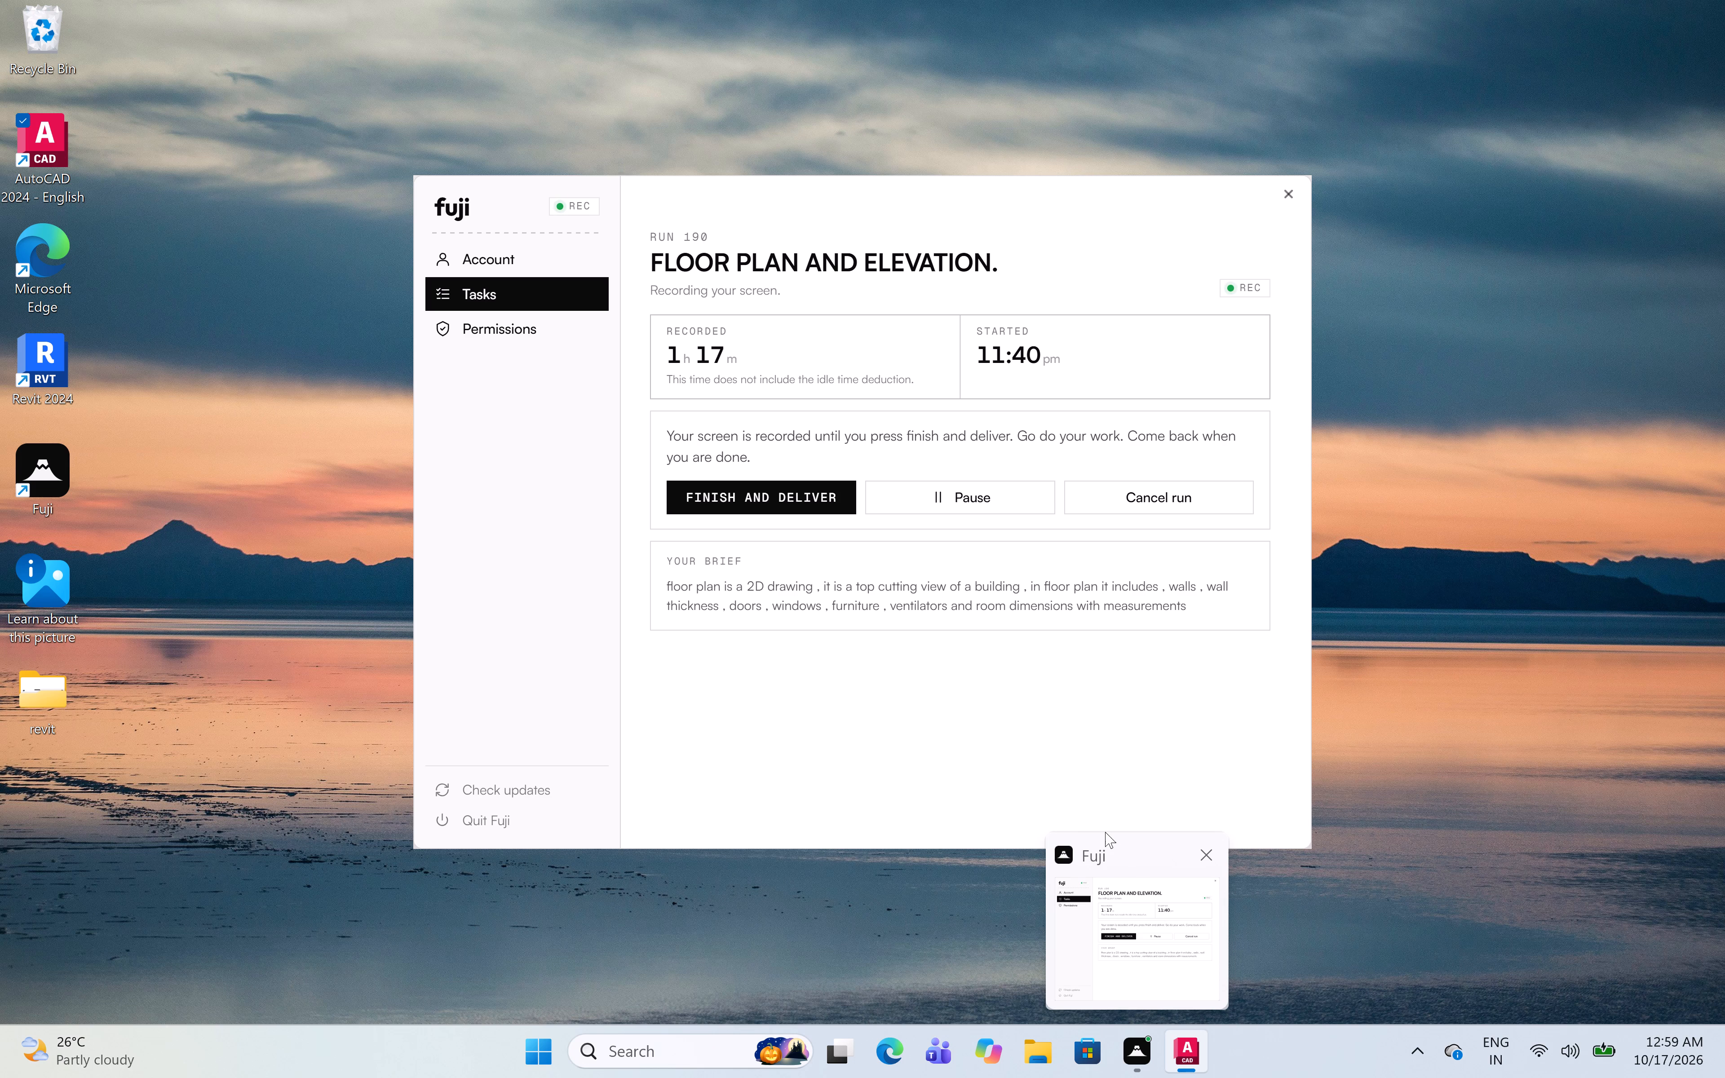
scroll(1097, 704, "up", 4)
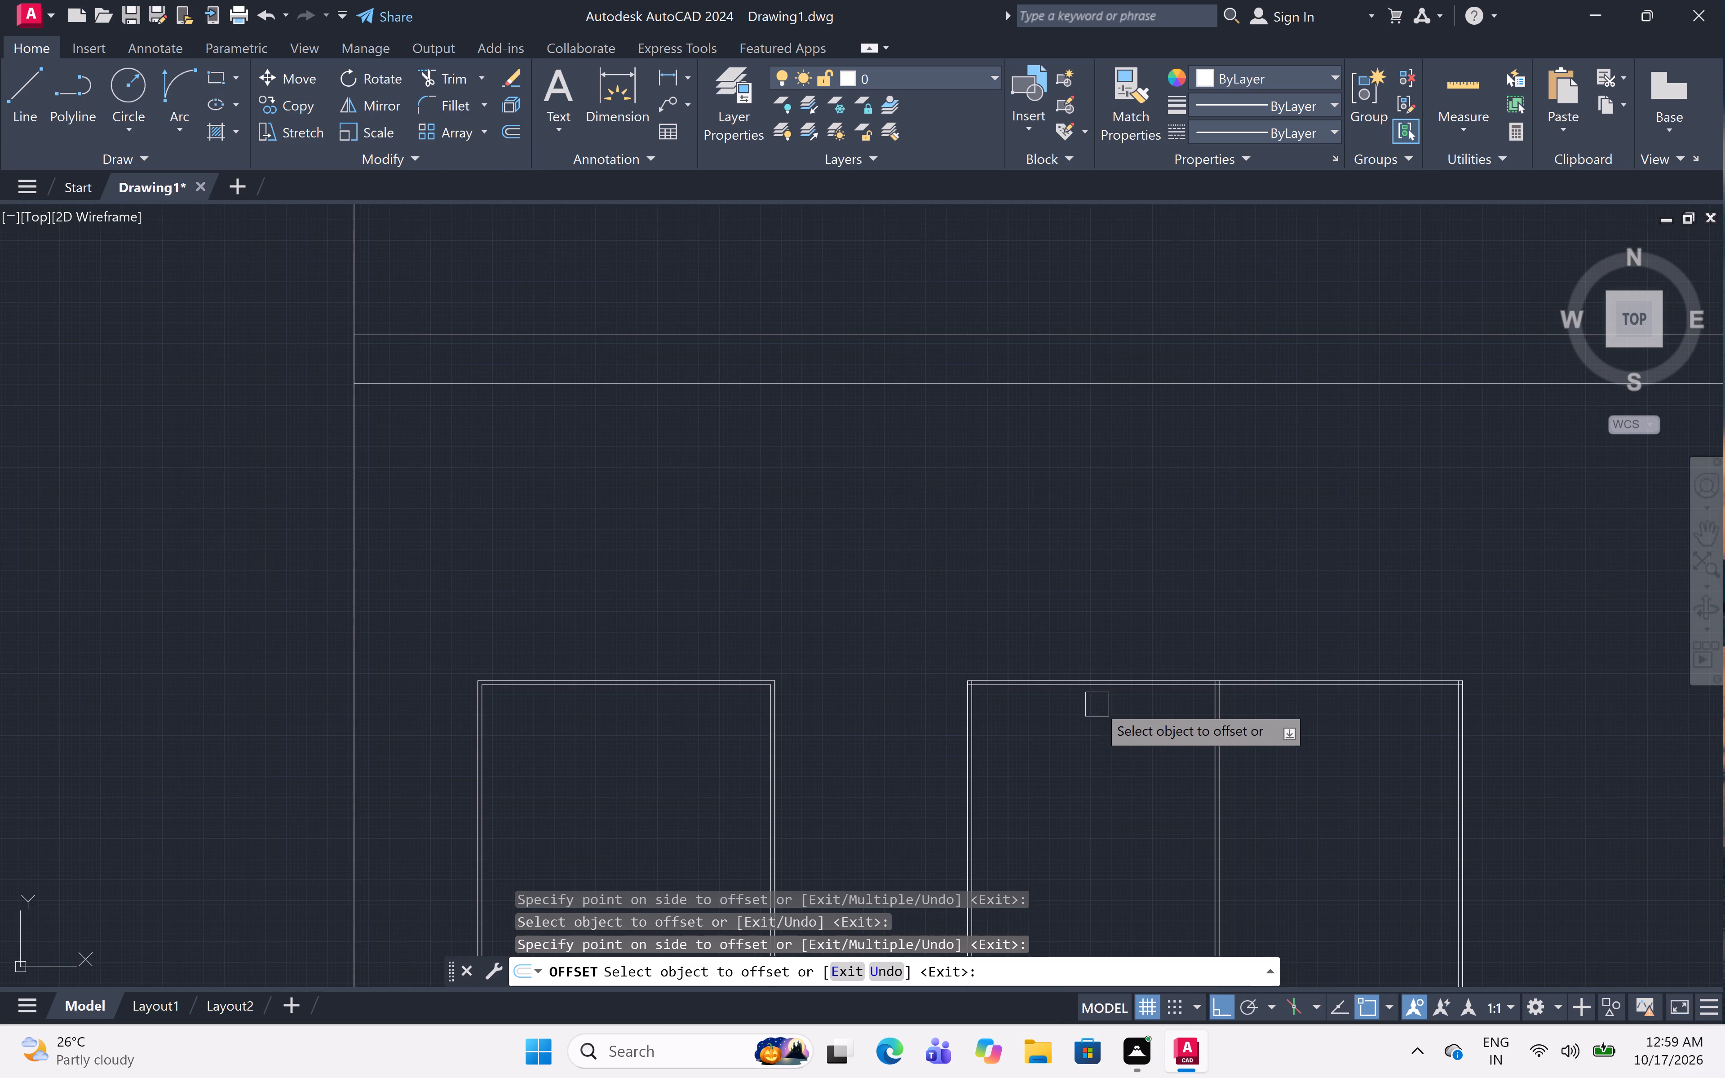
key("Escape")
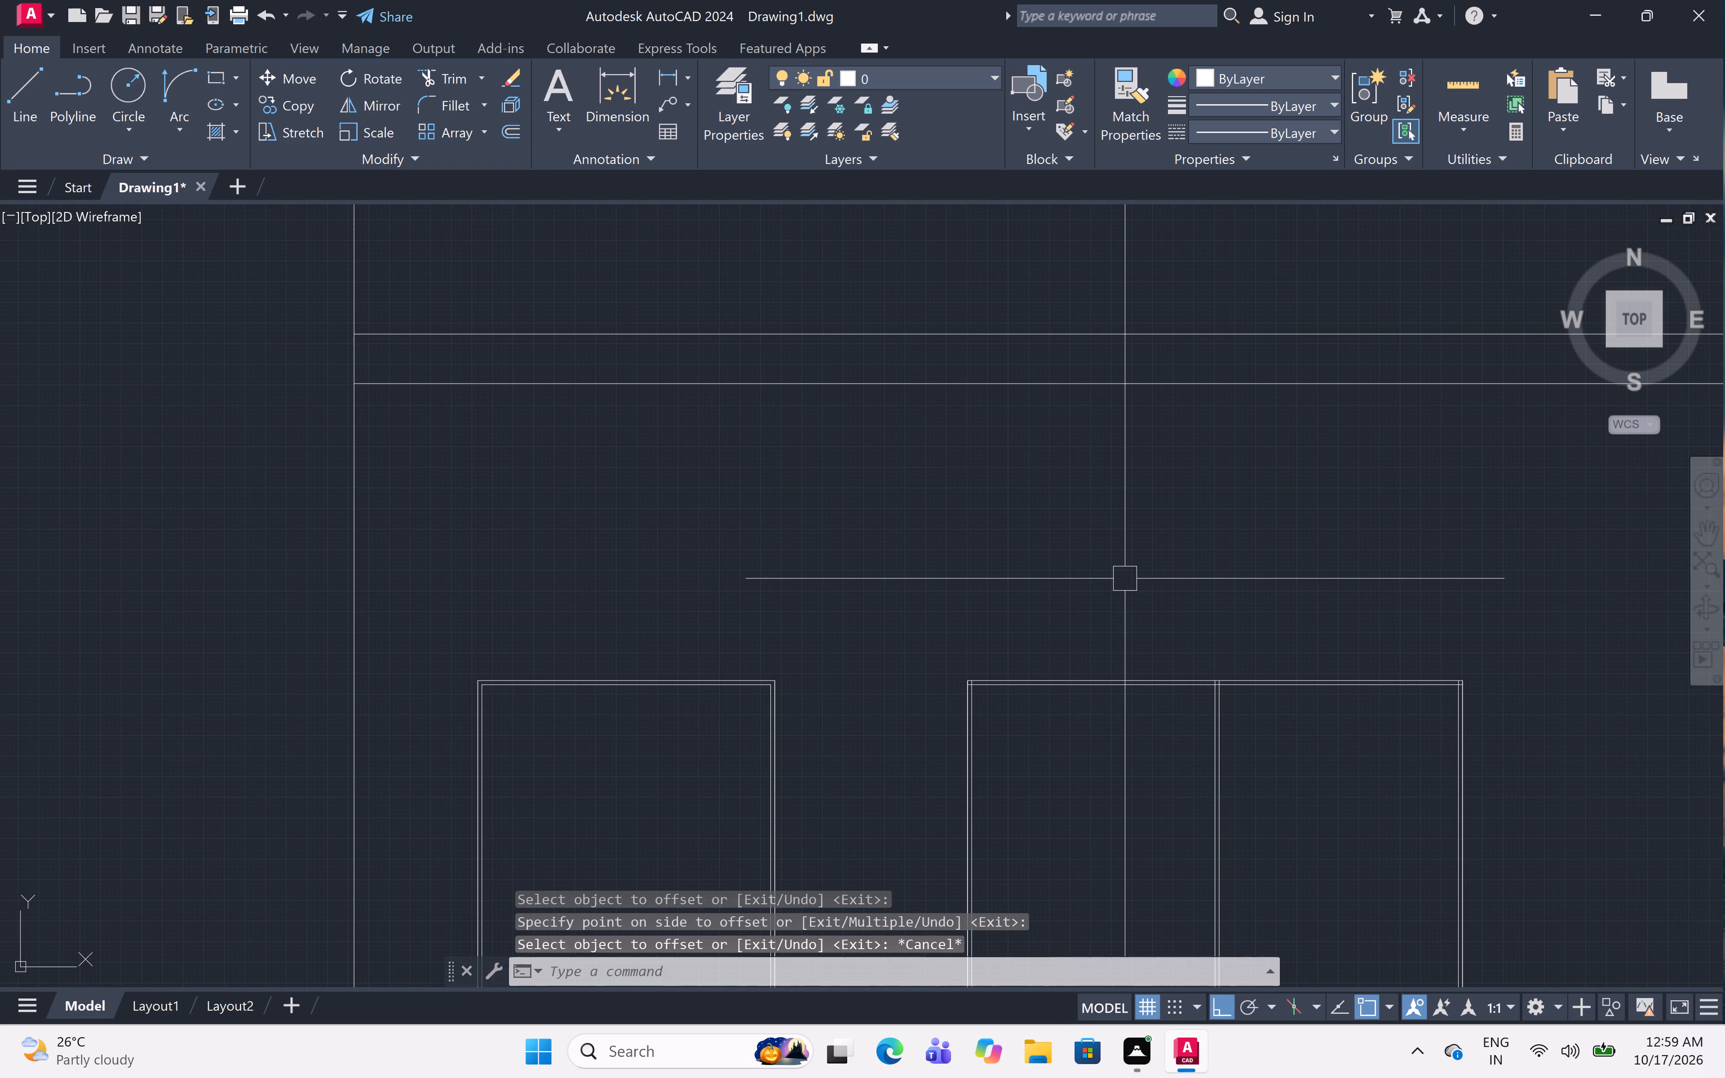
Trim the overlapping inner frame lines at the first window's upper-left corner into a clean corner.
type("TR")
key("space")
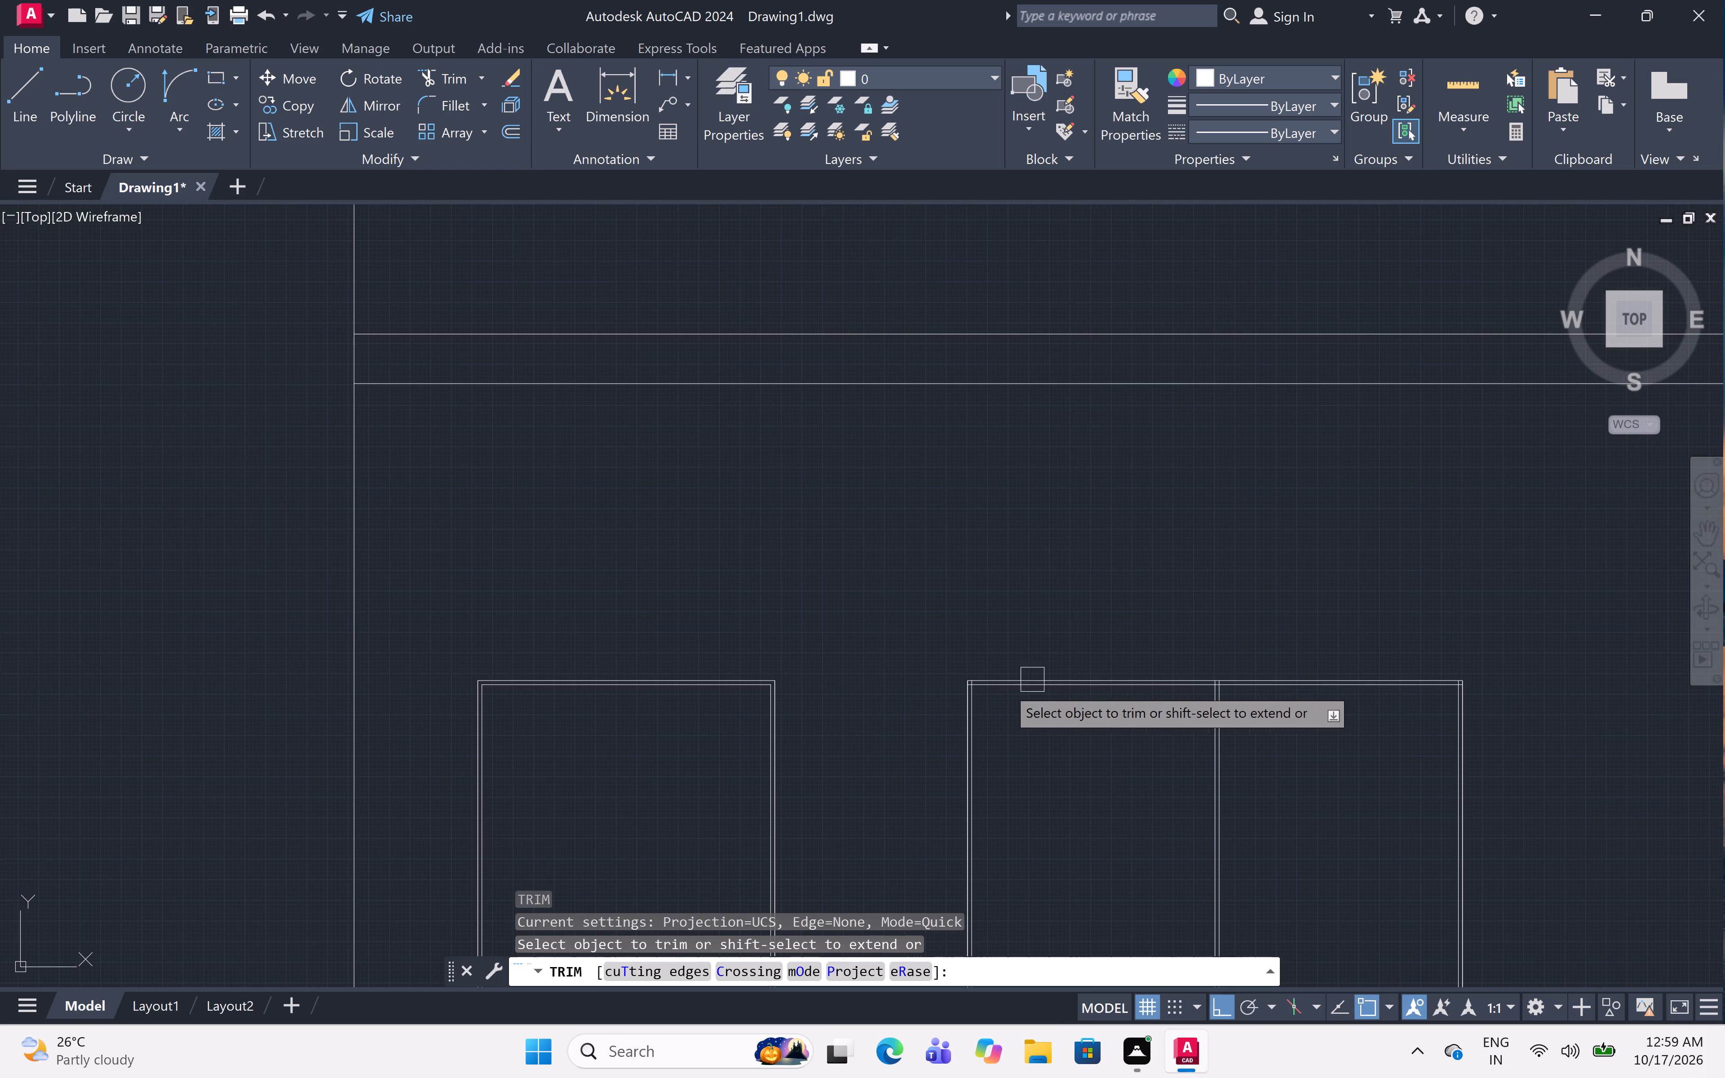
scroll(974, 692, "up", 6)
scroll(931, 626, "up", 2)
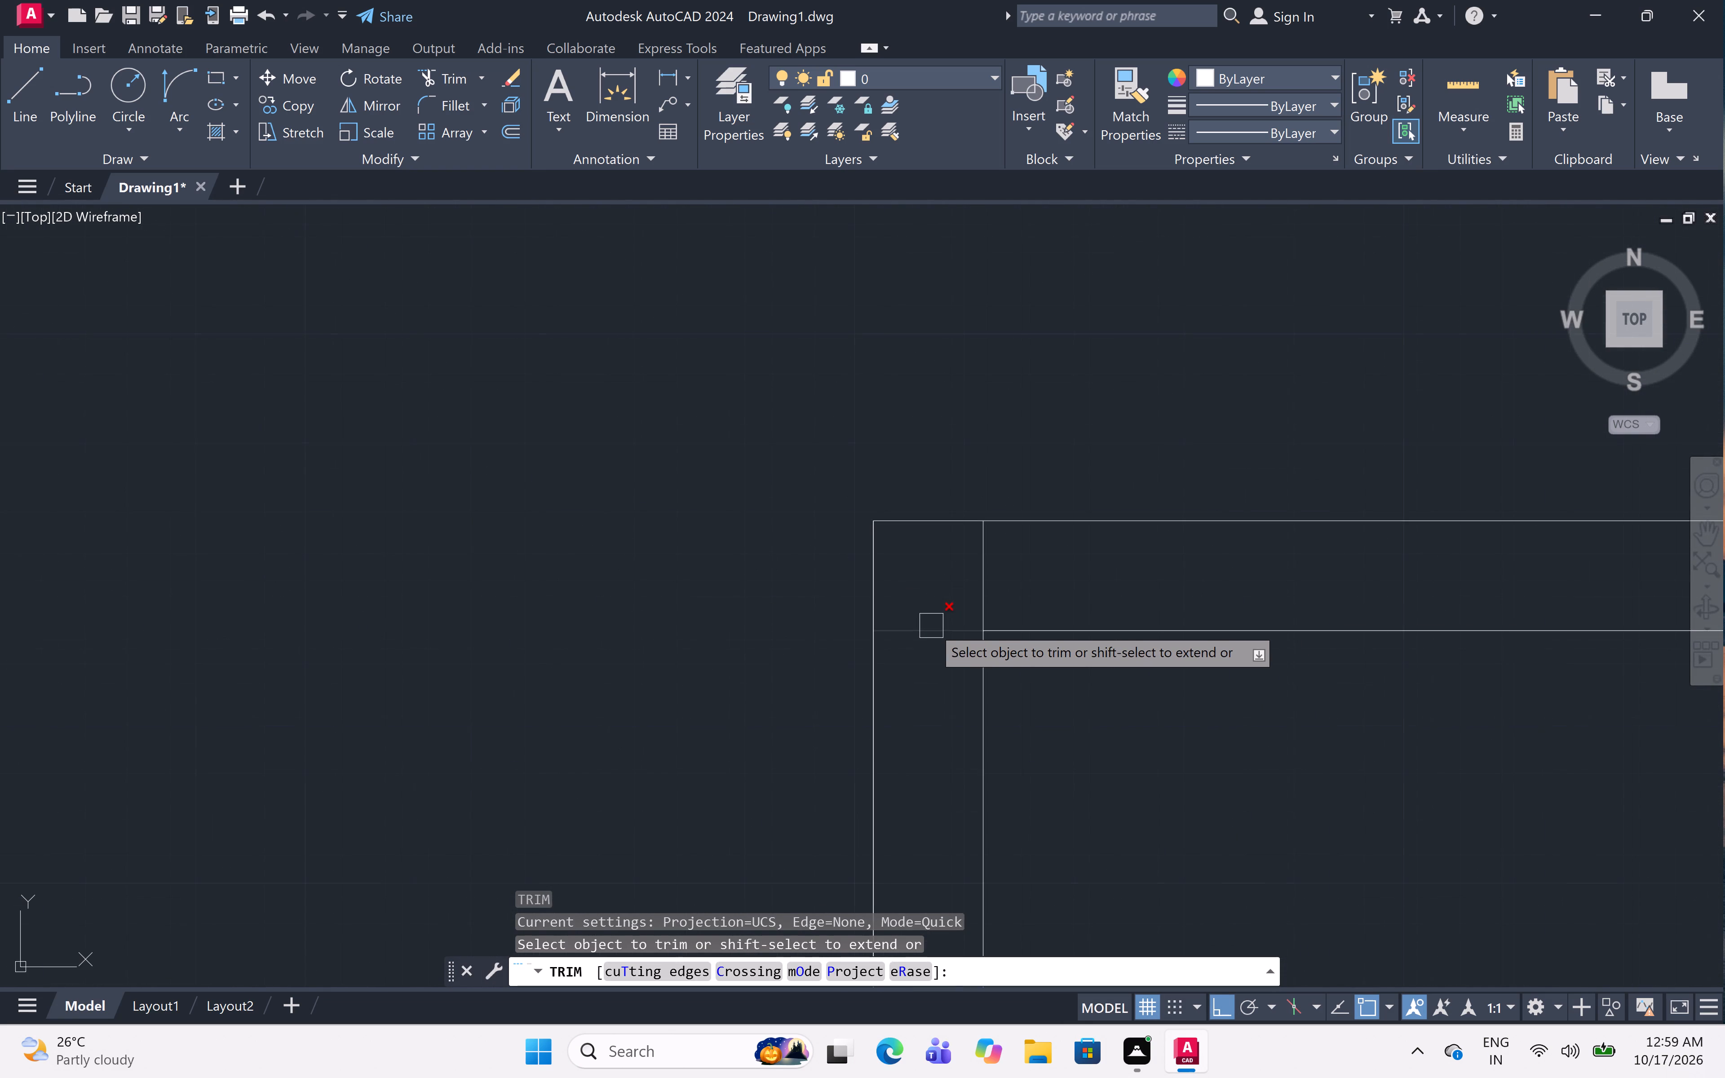
left_click(931, 625)
left_click(990, 588)
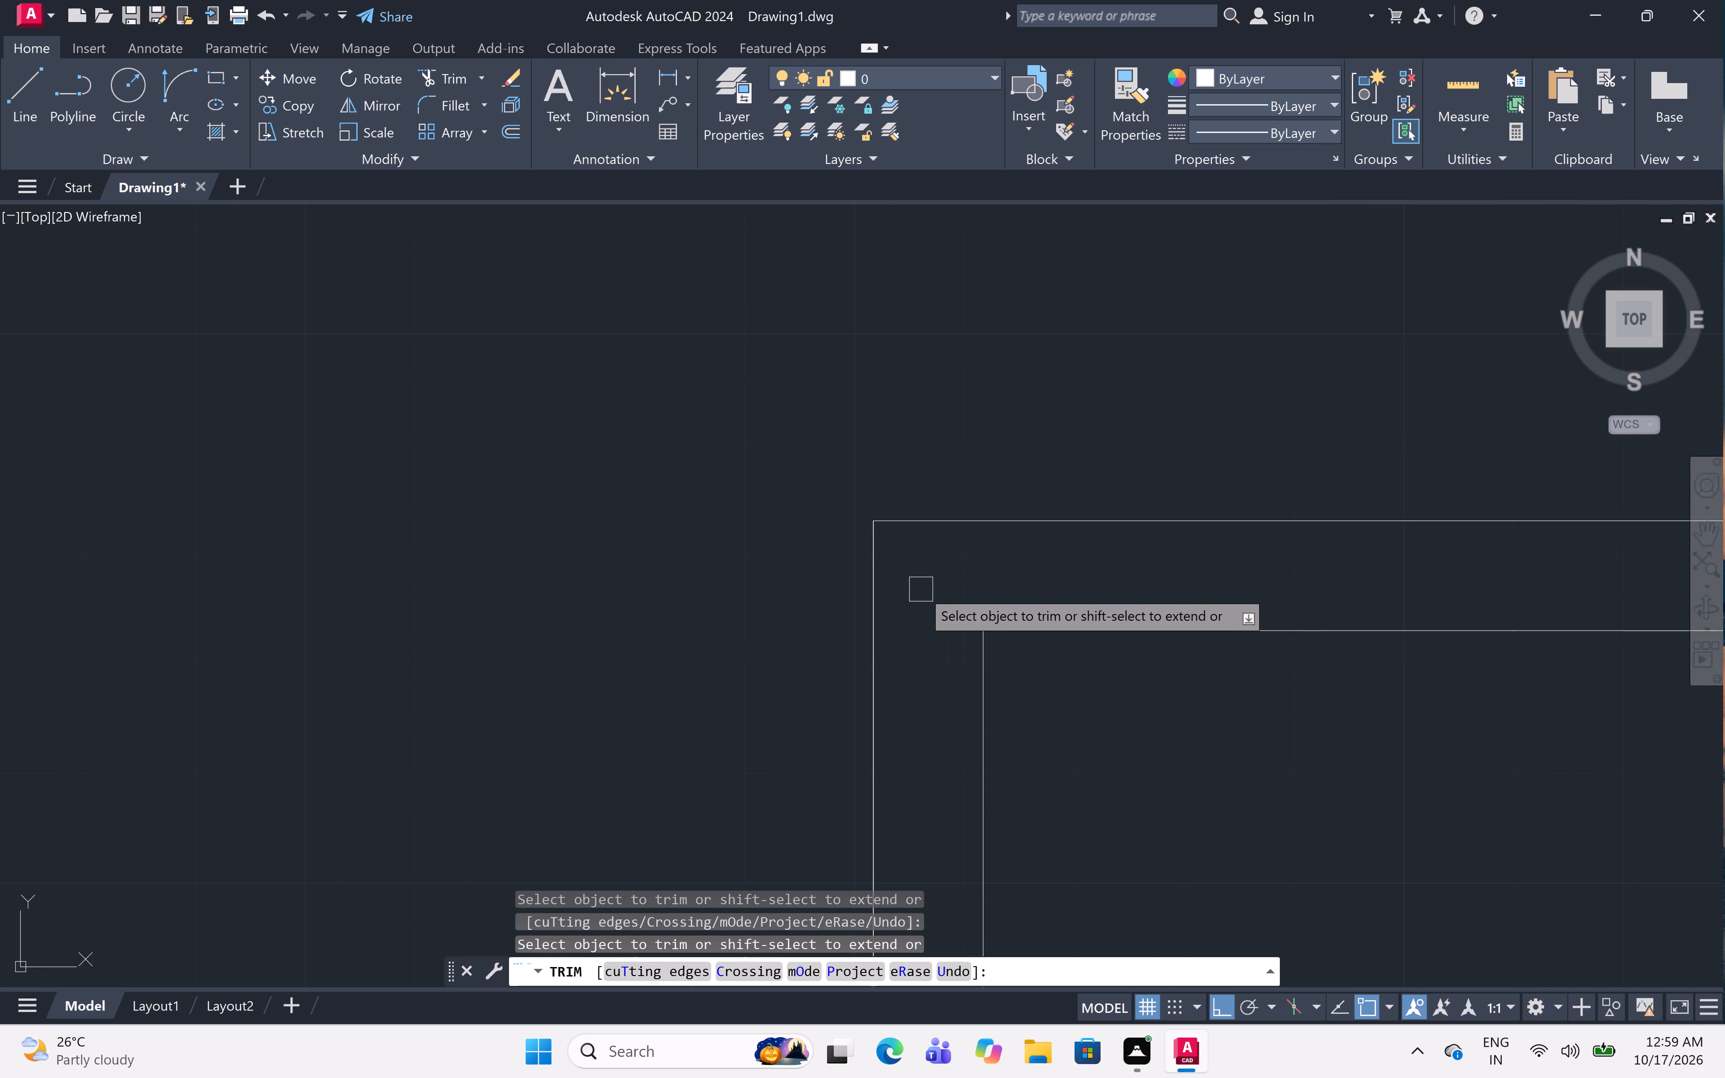
scroll(920, 588, "down", 6)
scroll(1172, 513, "down", 3)
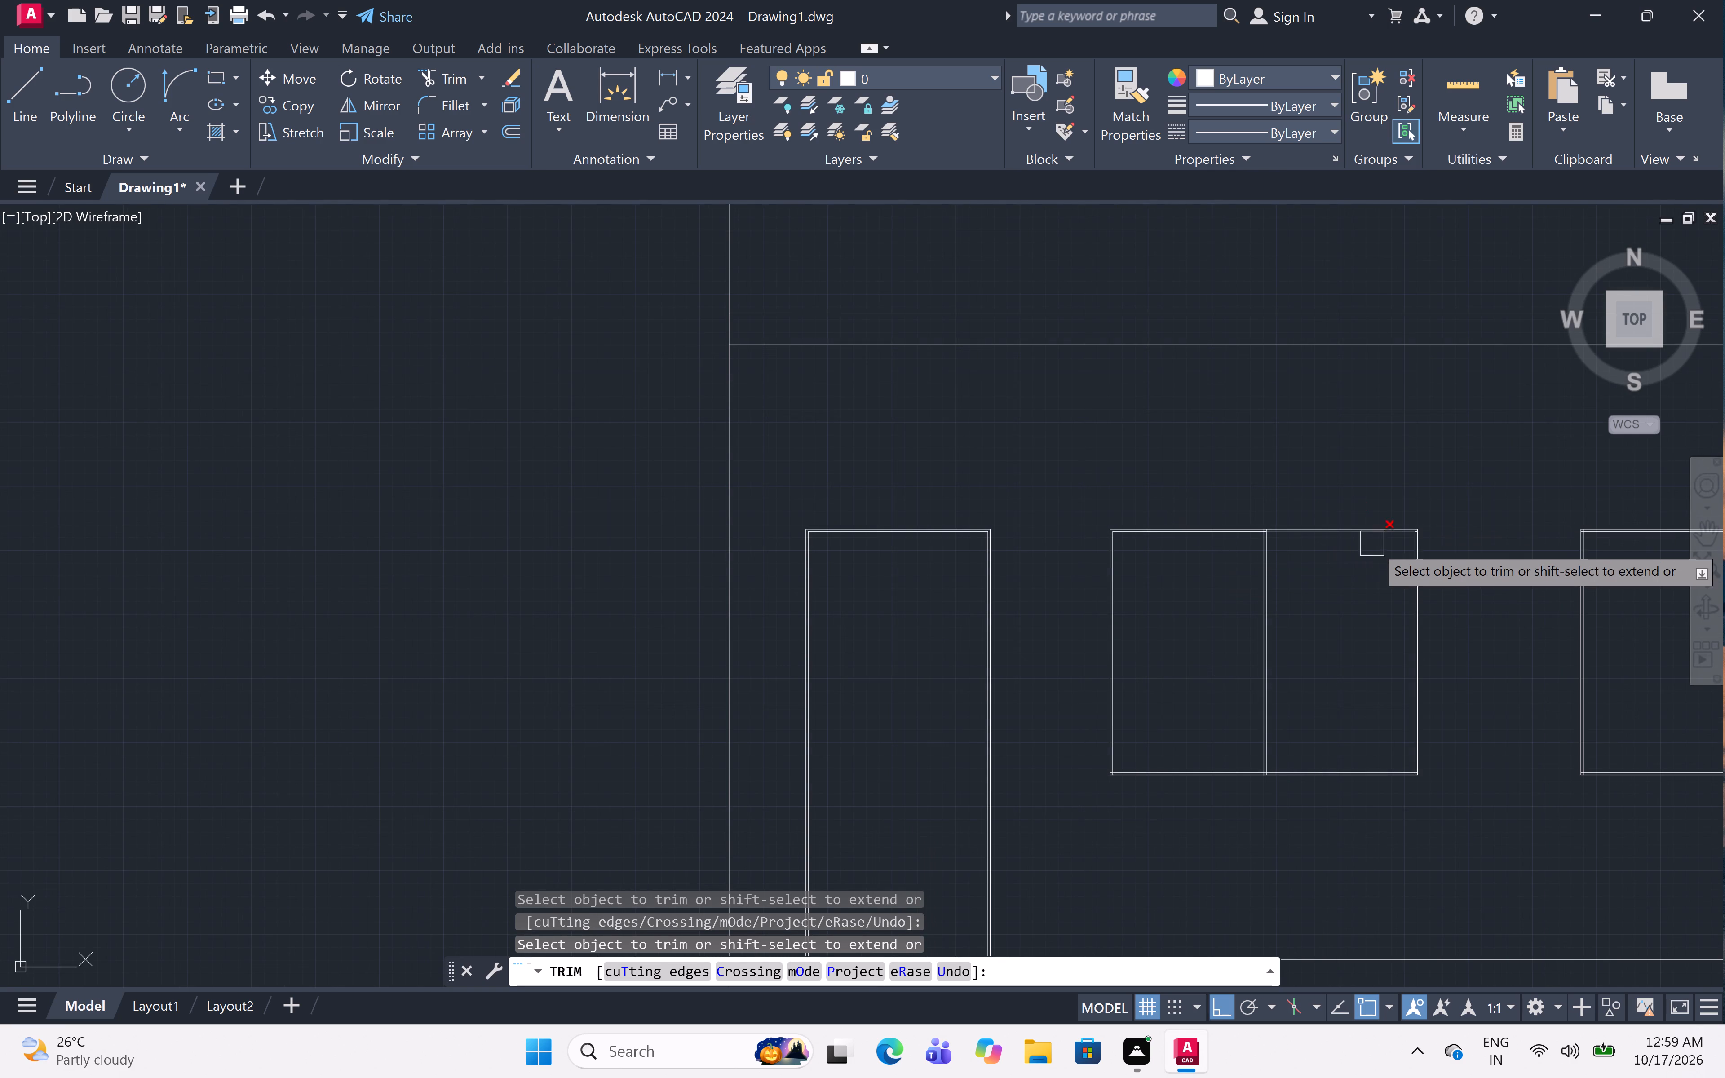
Trim the overlapping inner frame lines at the first window's upper-right corner into a clean corner.
scroll(1424, 534, "up", 6)
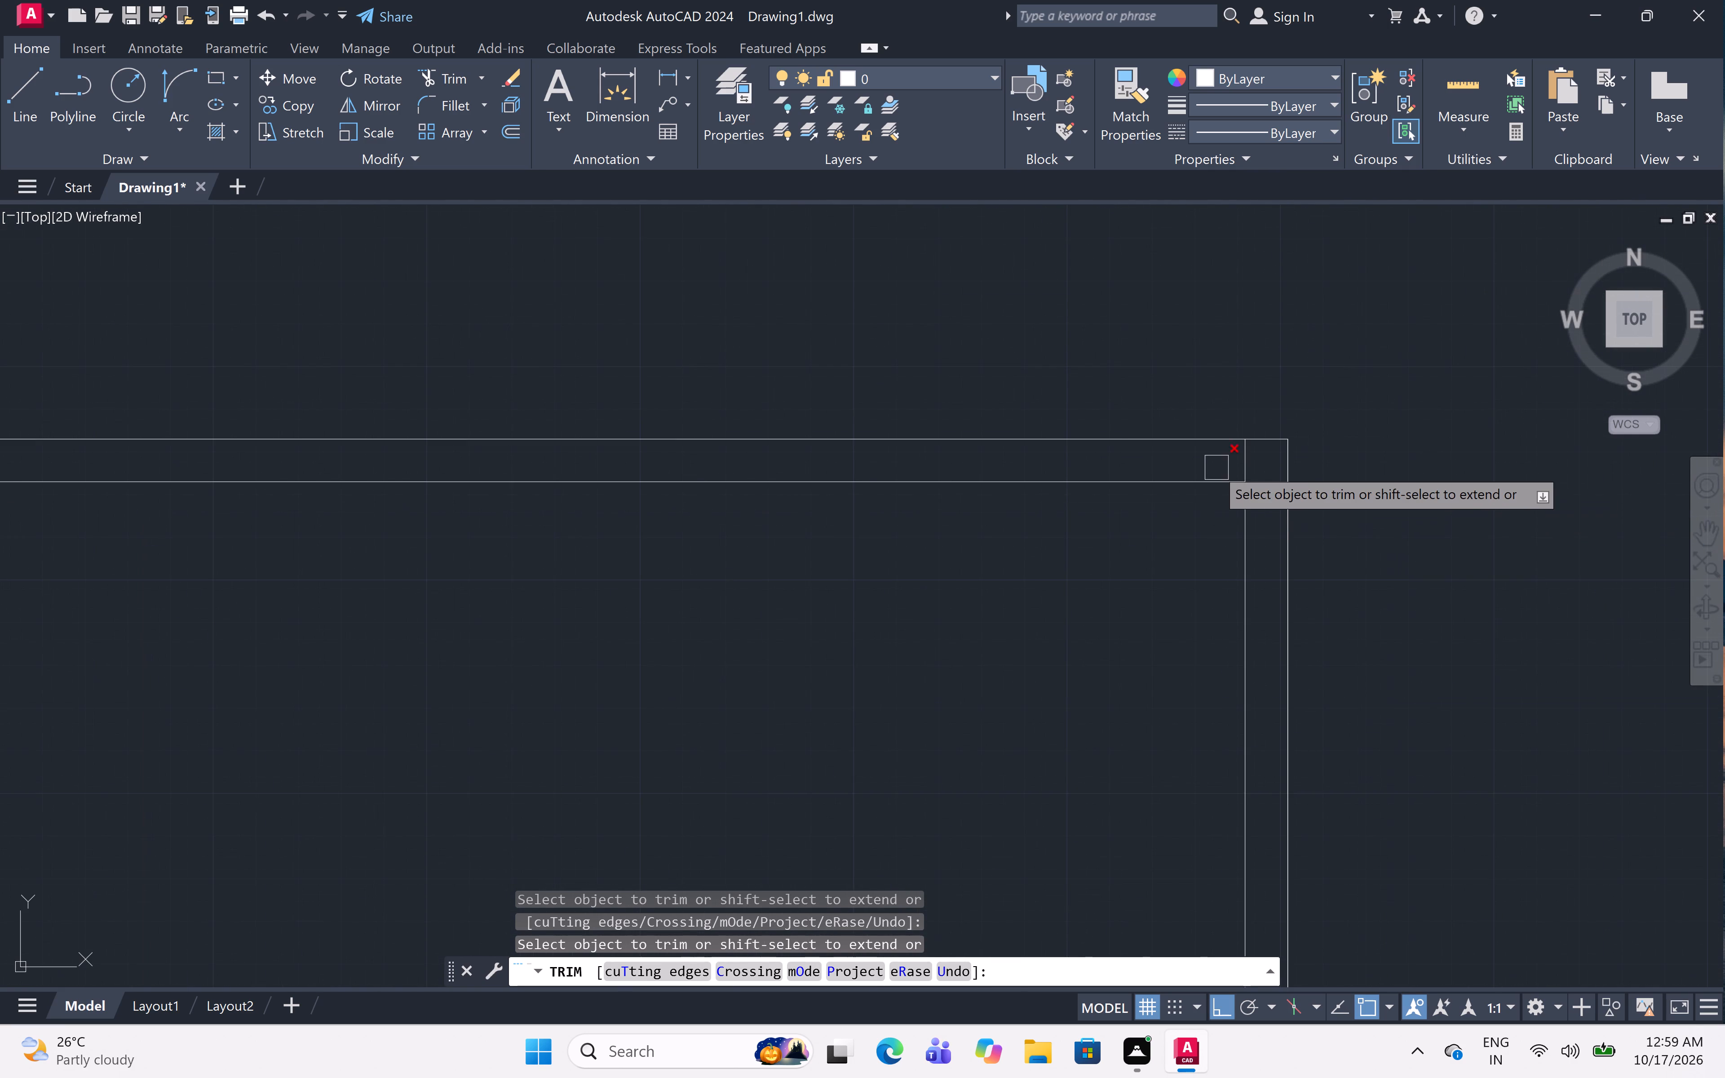
scroll(1215, 467, "up", 2)
left_click(1290, 462)
left_click(1318, 515)
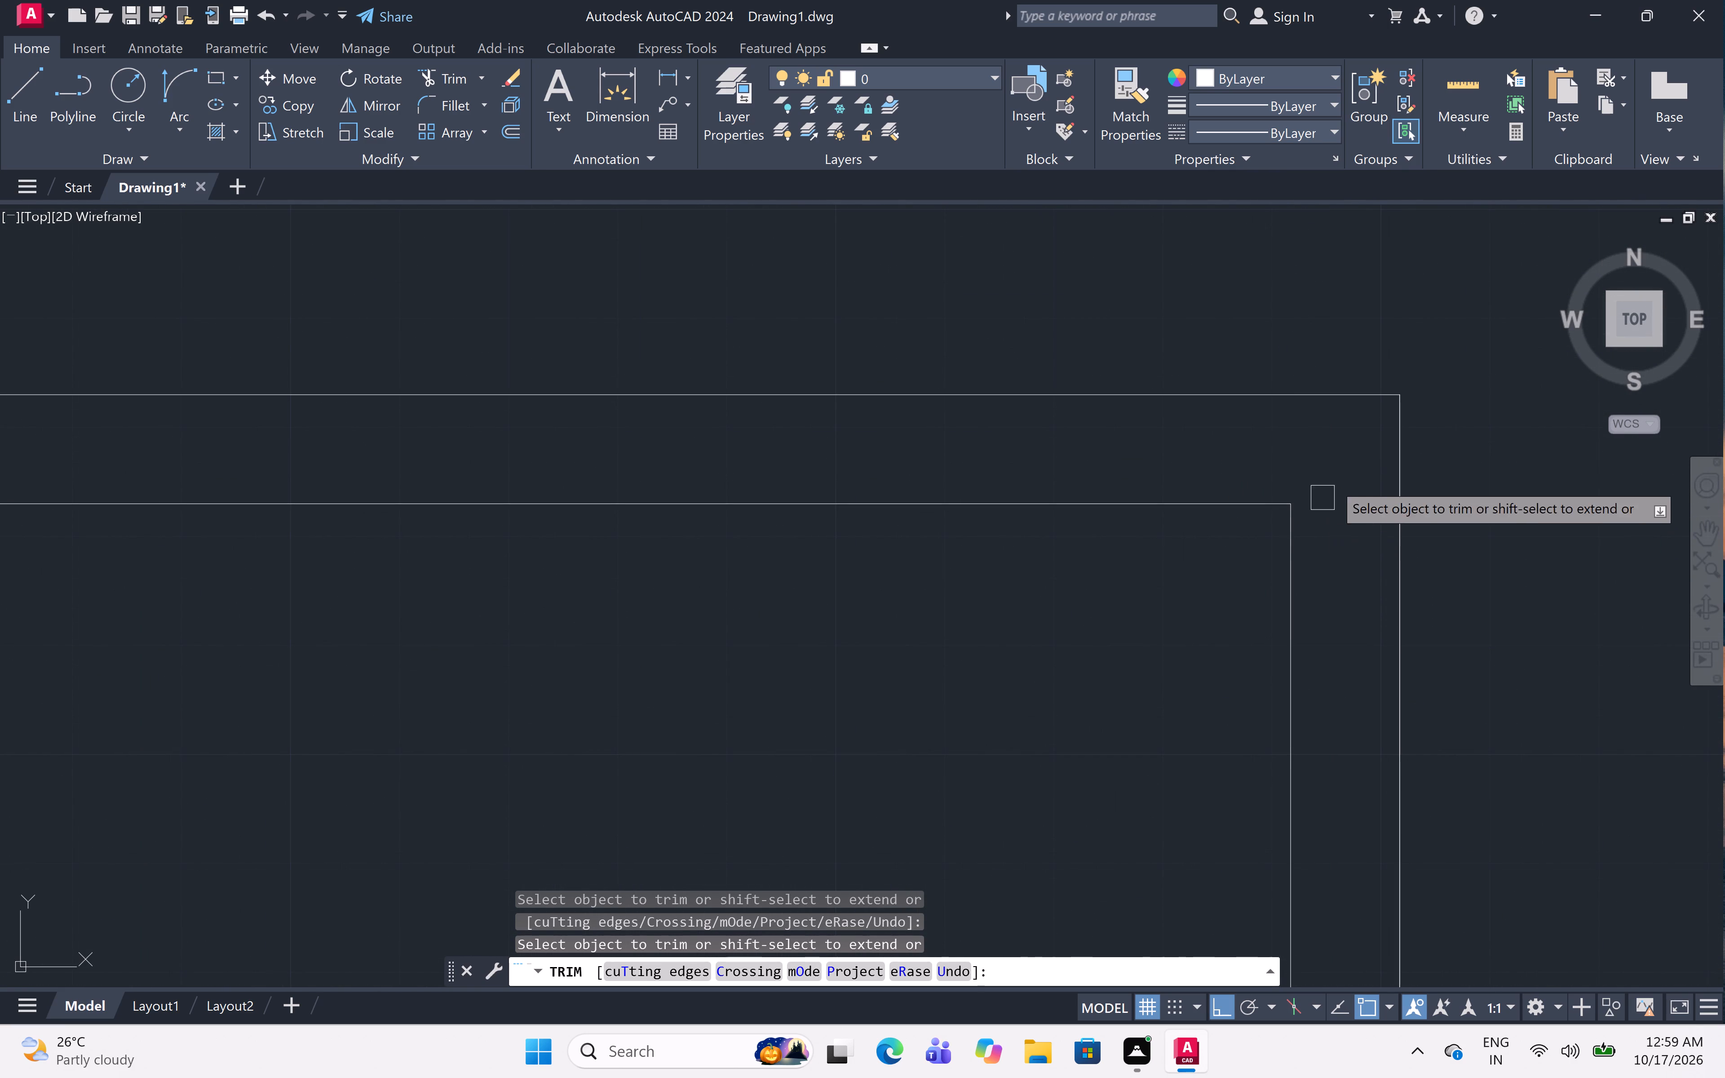
Trim the first window's two centre mullion lines back to the inner head line, and cut the inner head line between them.
scroll(1342, 431, "down", 6)
scroll(951, 437, "up", 5)
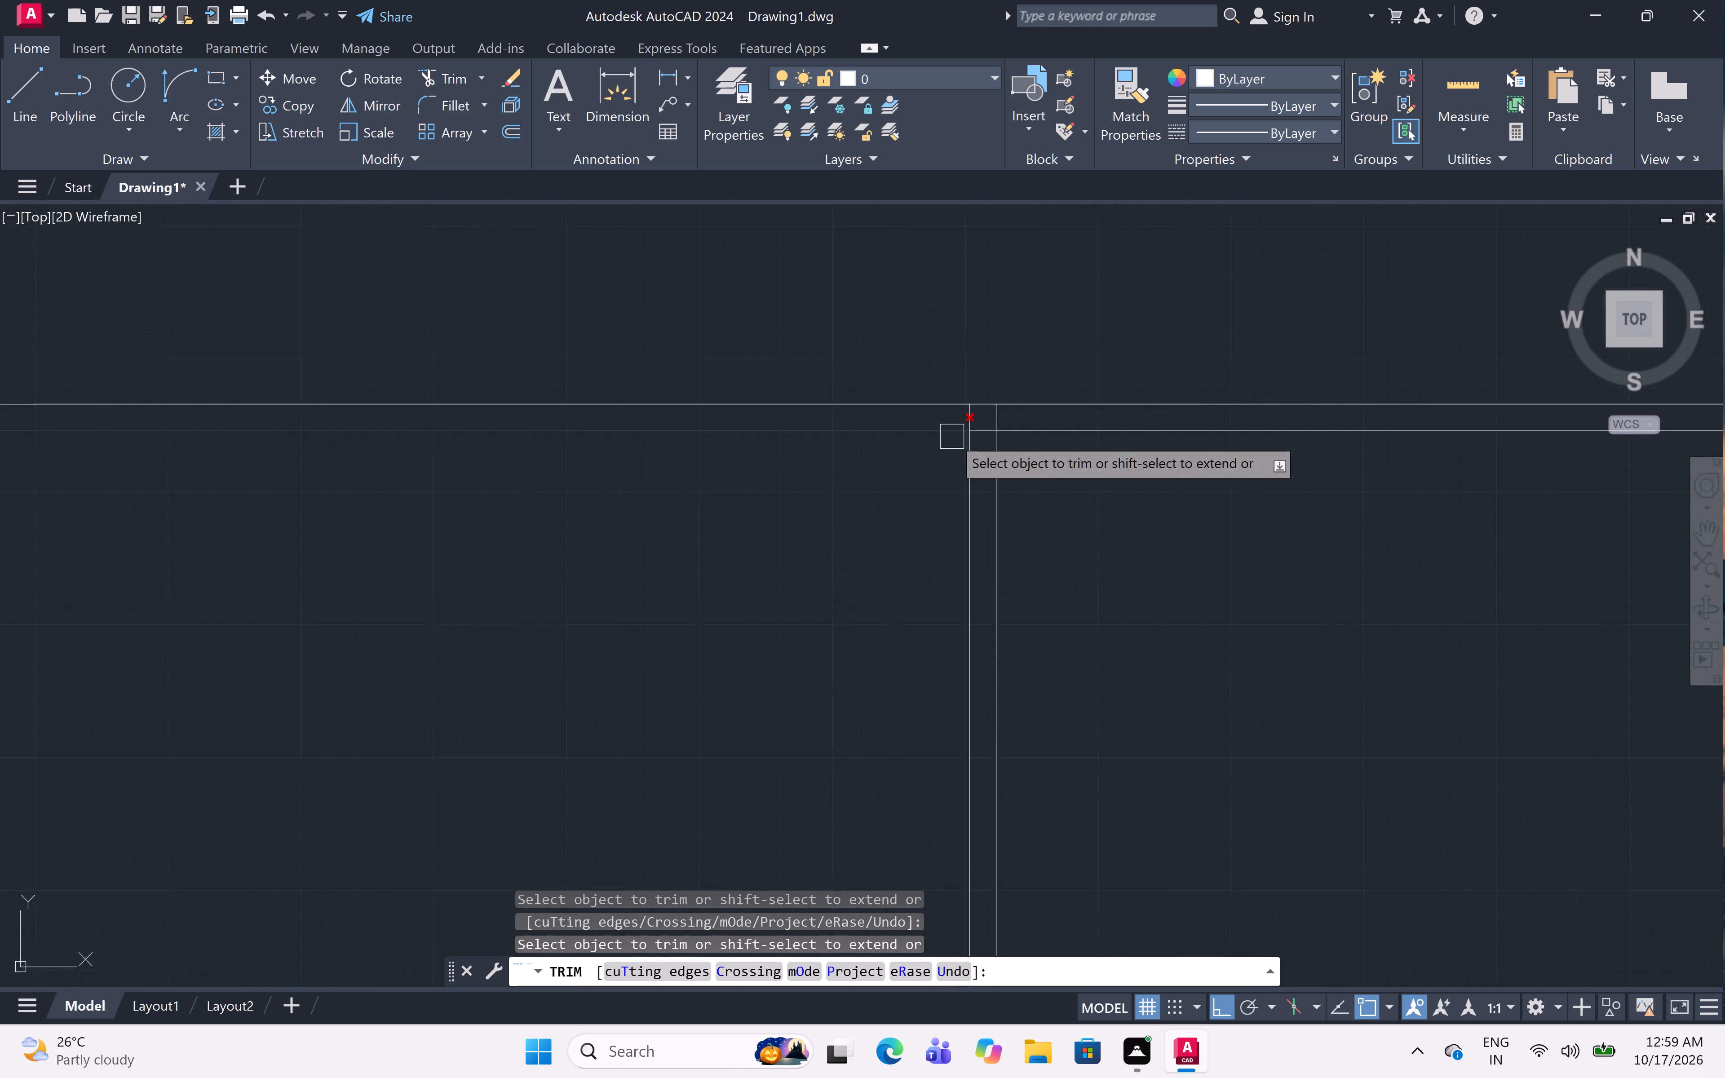
left_click(957, 391)
left_click(1061, 389)
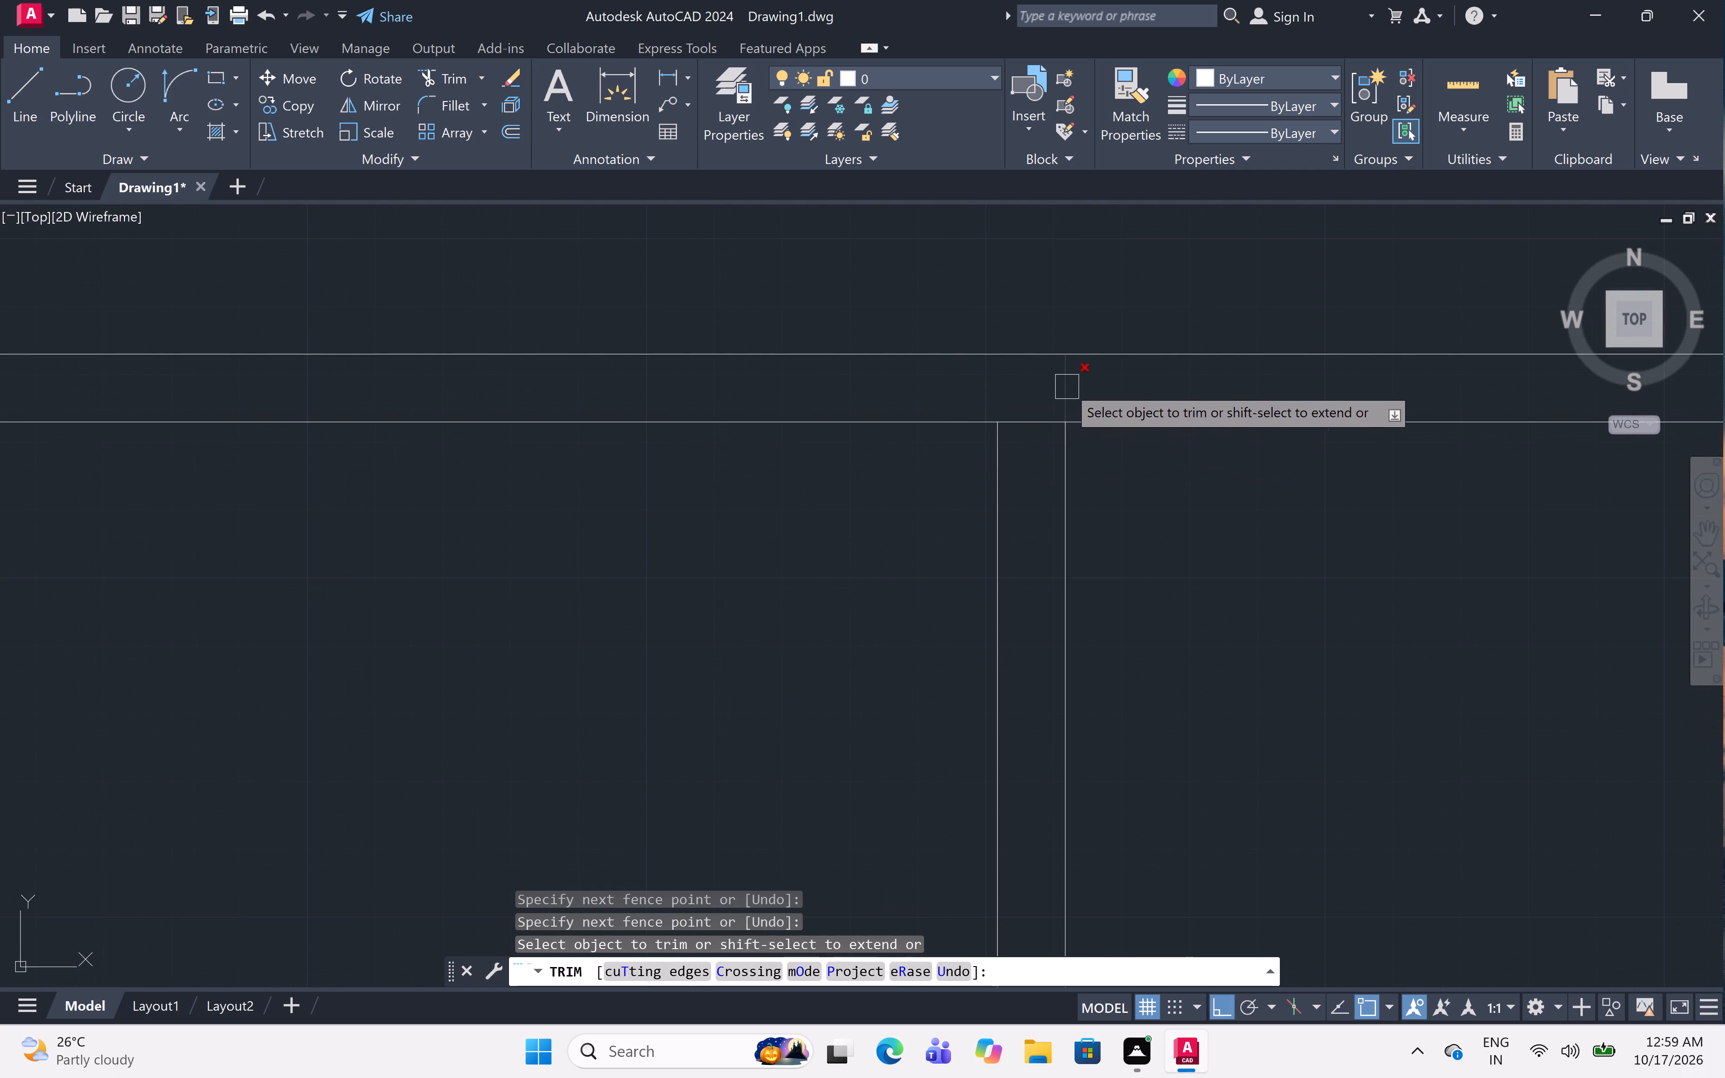
left_click(1027, 395)
left_click(1084, 393)
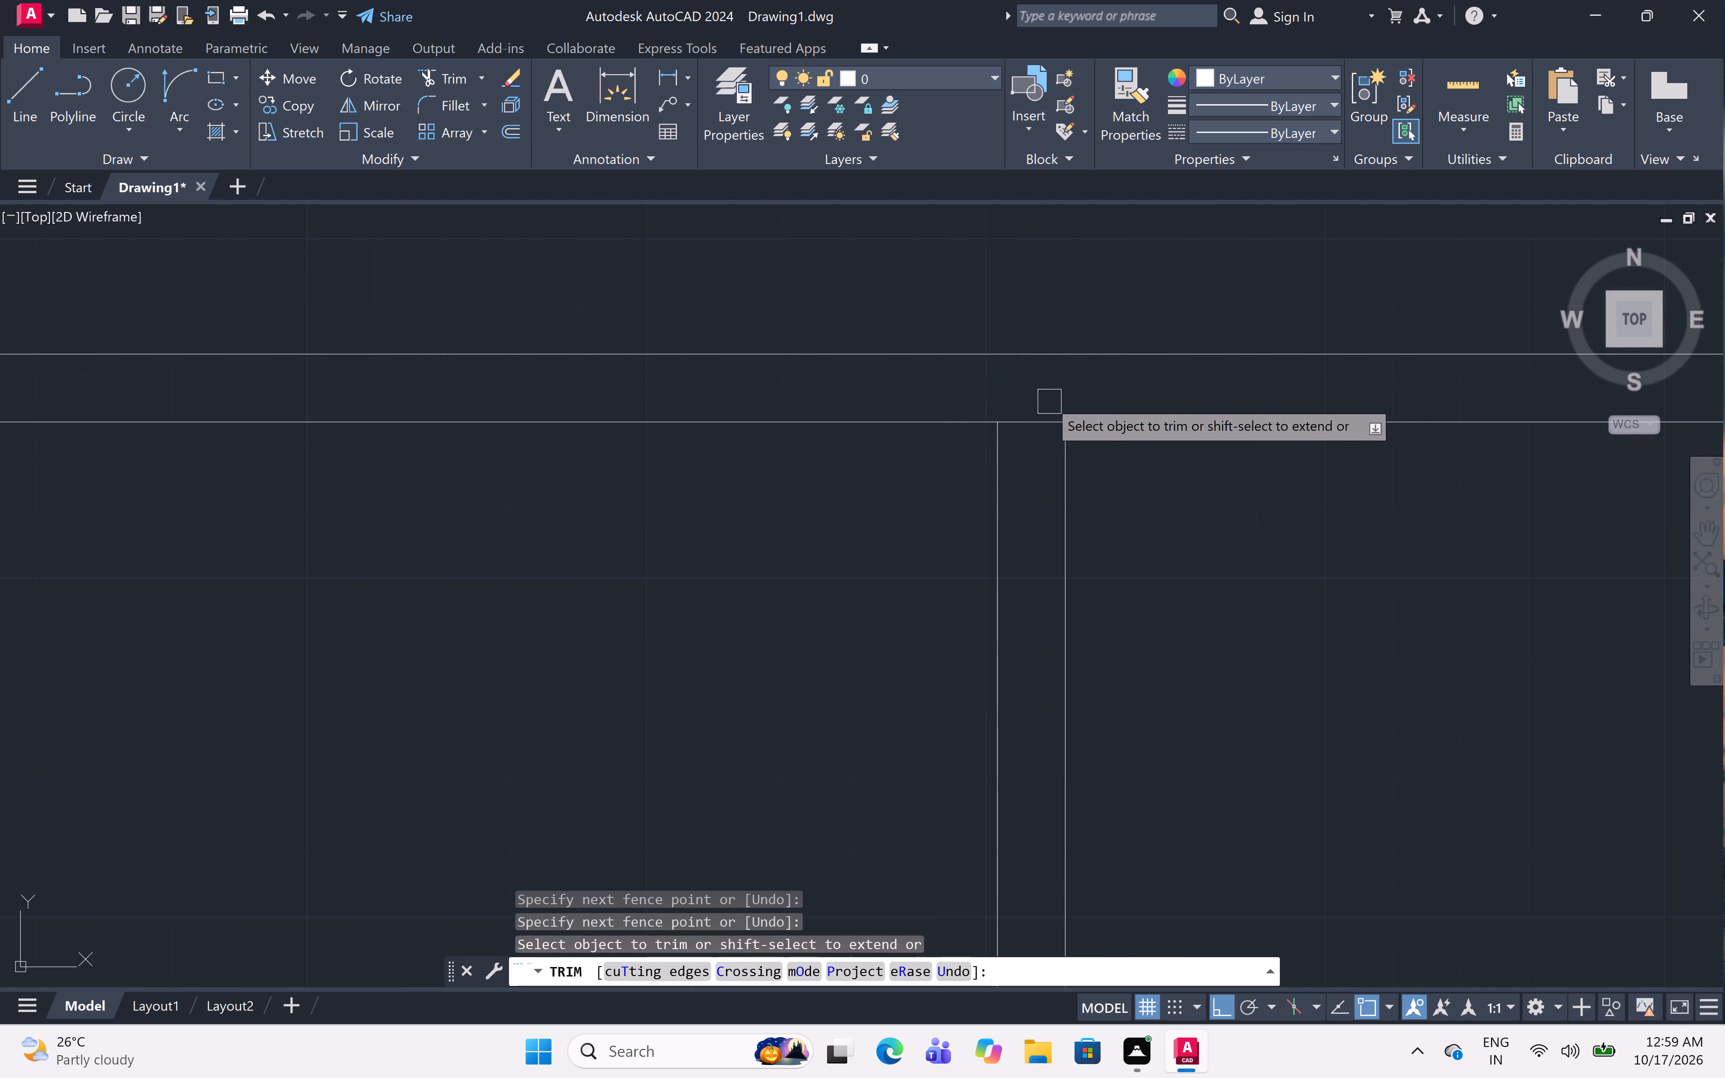
left_click(1048, 399)
left_click(1032, 434)
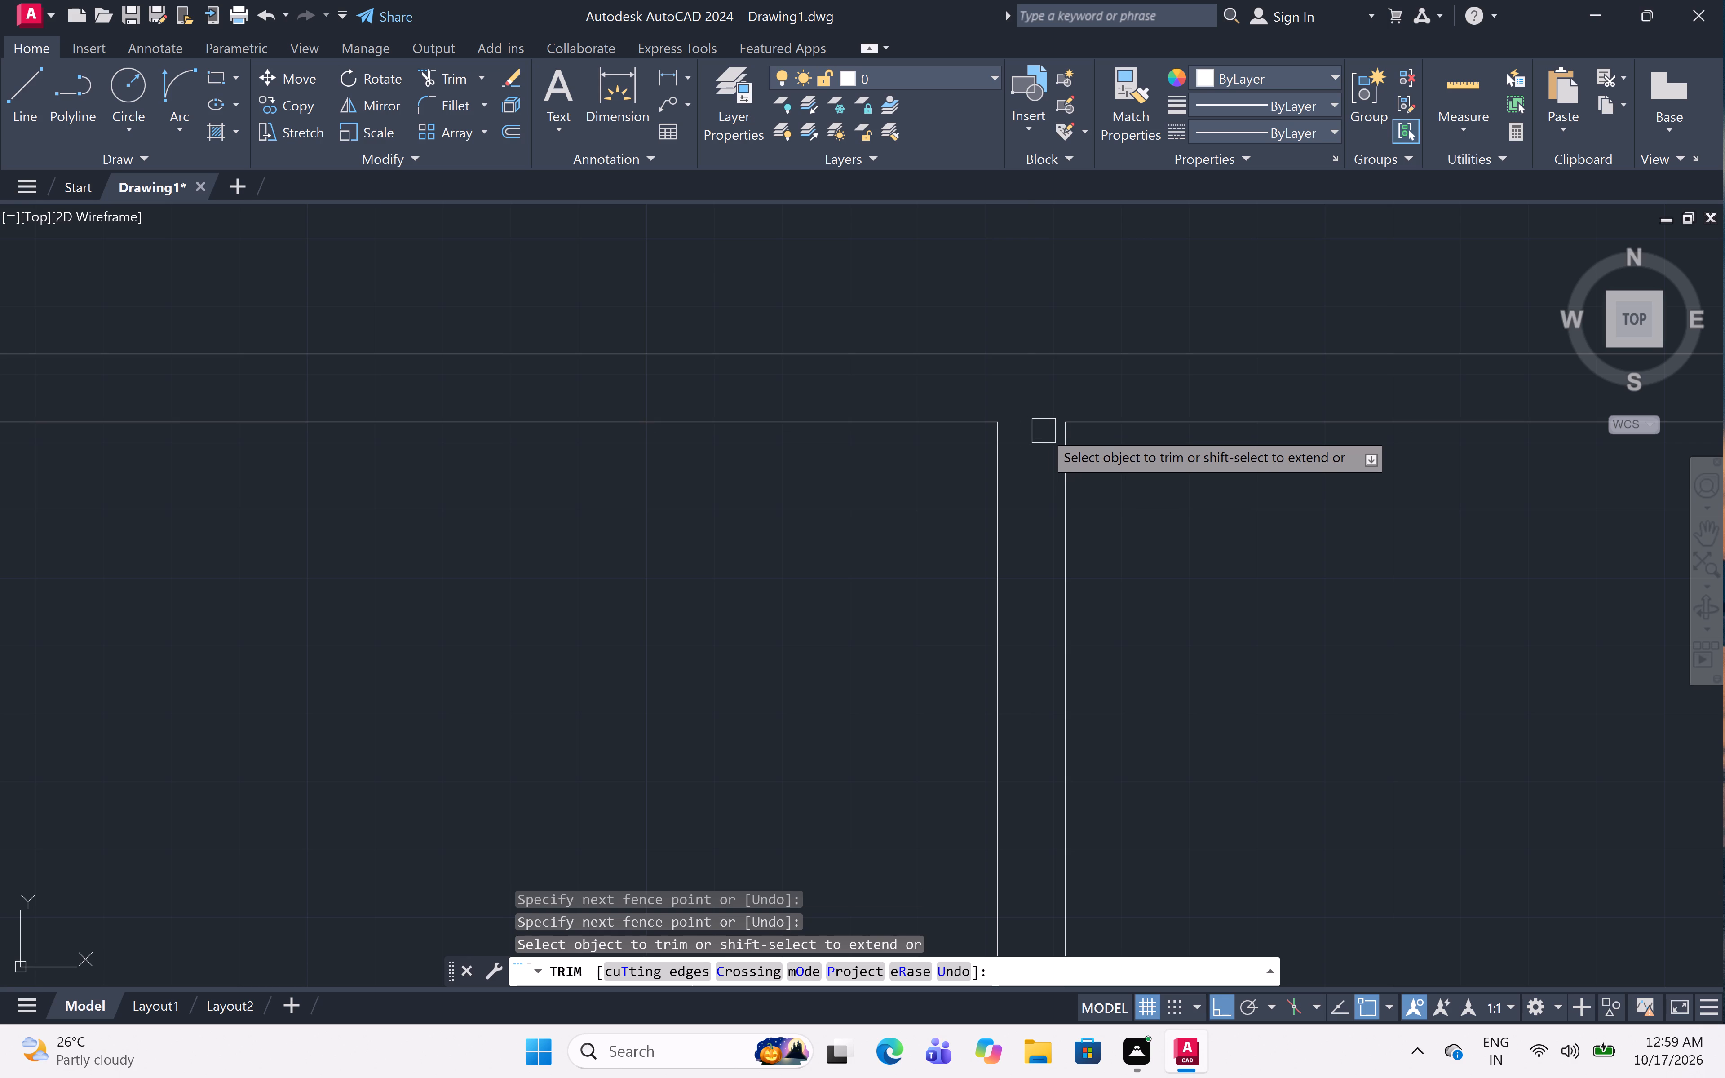
Trim the overlapping inner frame lines at the first window's lower-right corner into a clean corner.
scroll(1040, 382, "down", 6)
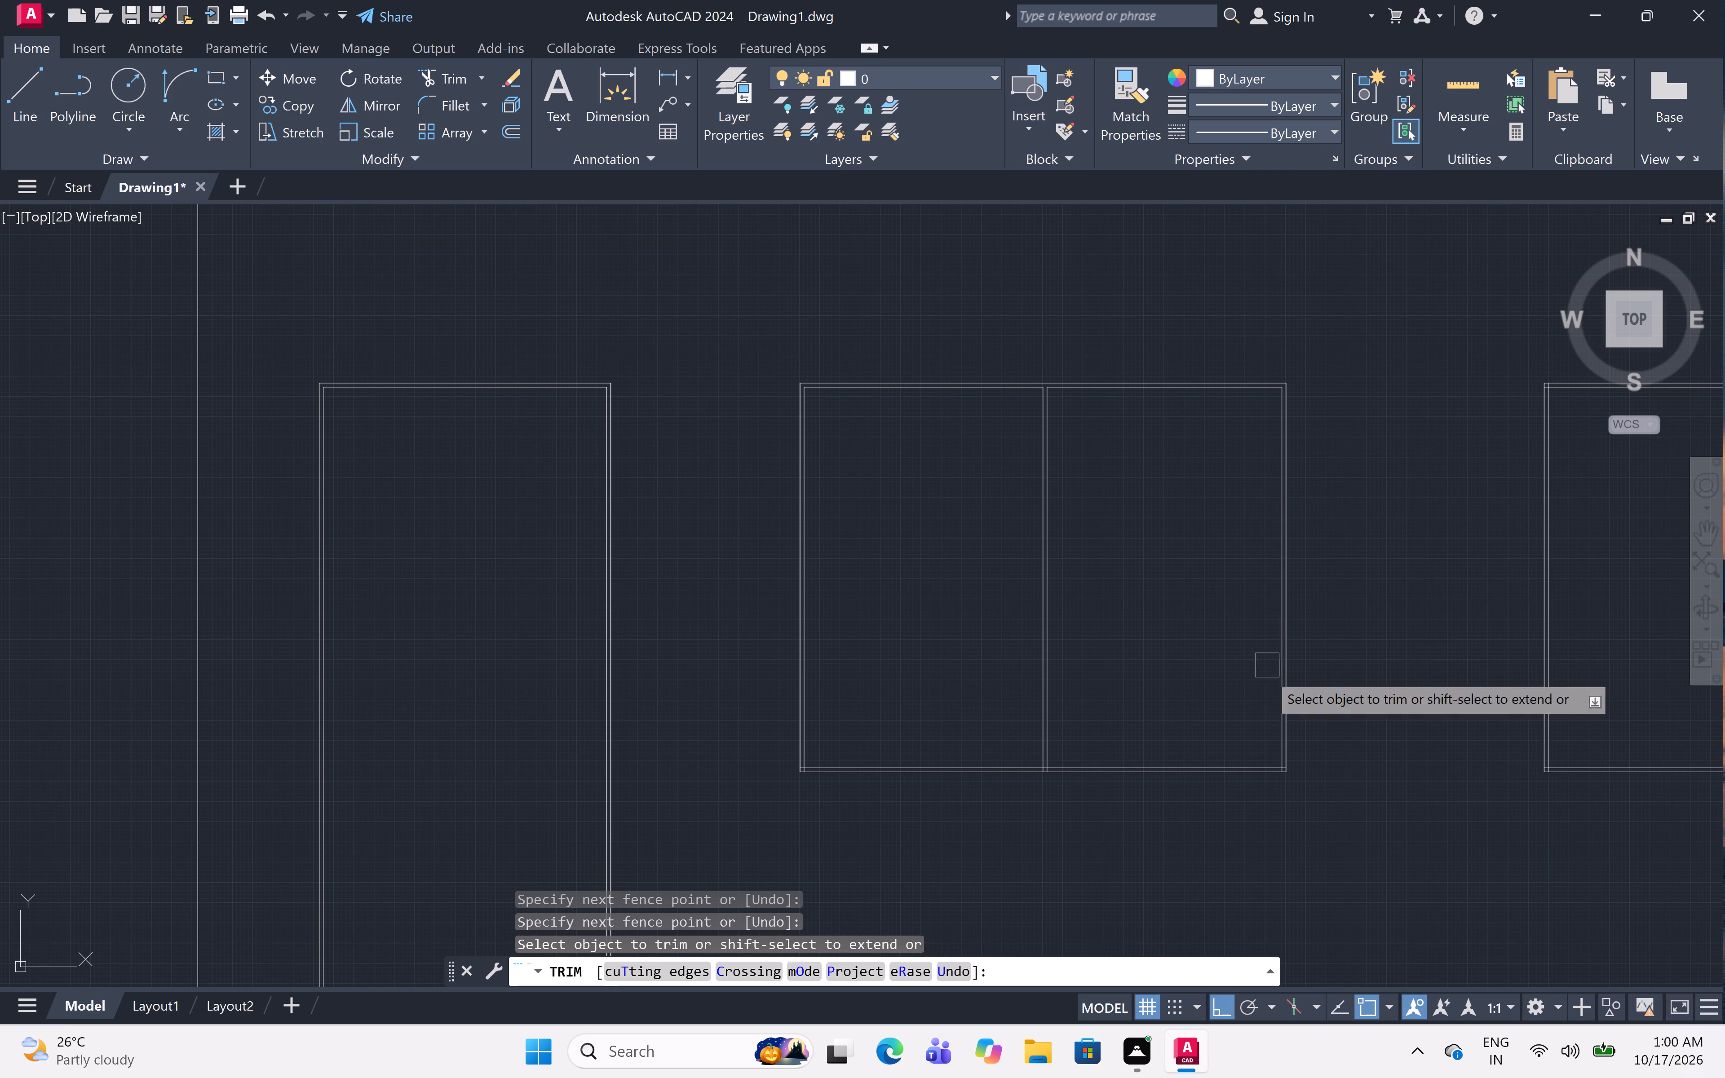
scroll(1276, 379, "up", 5)
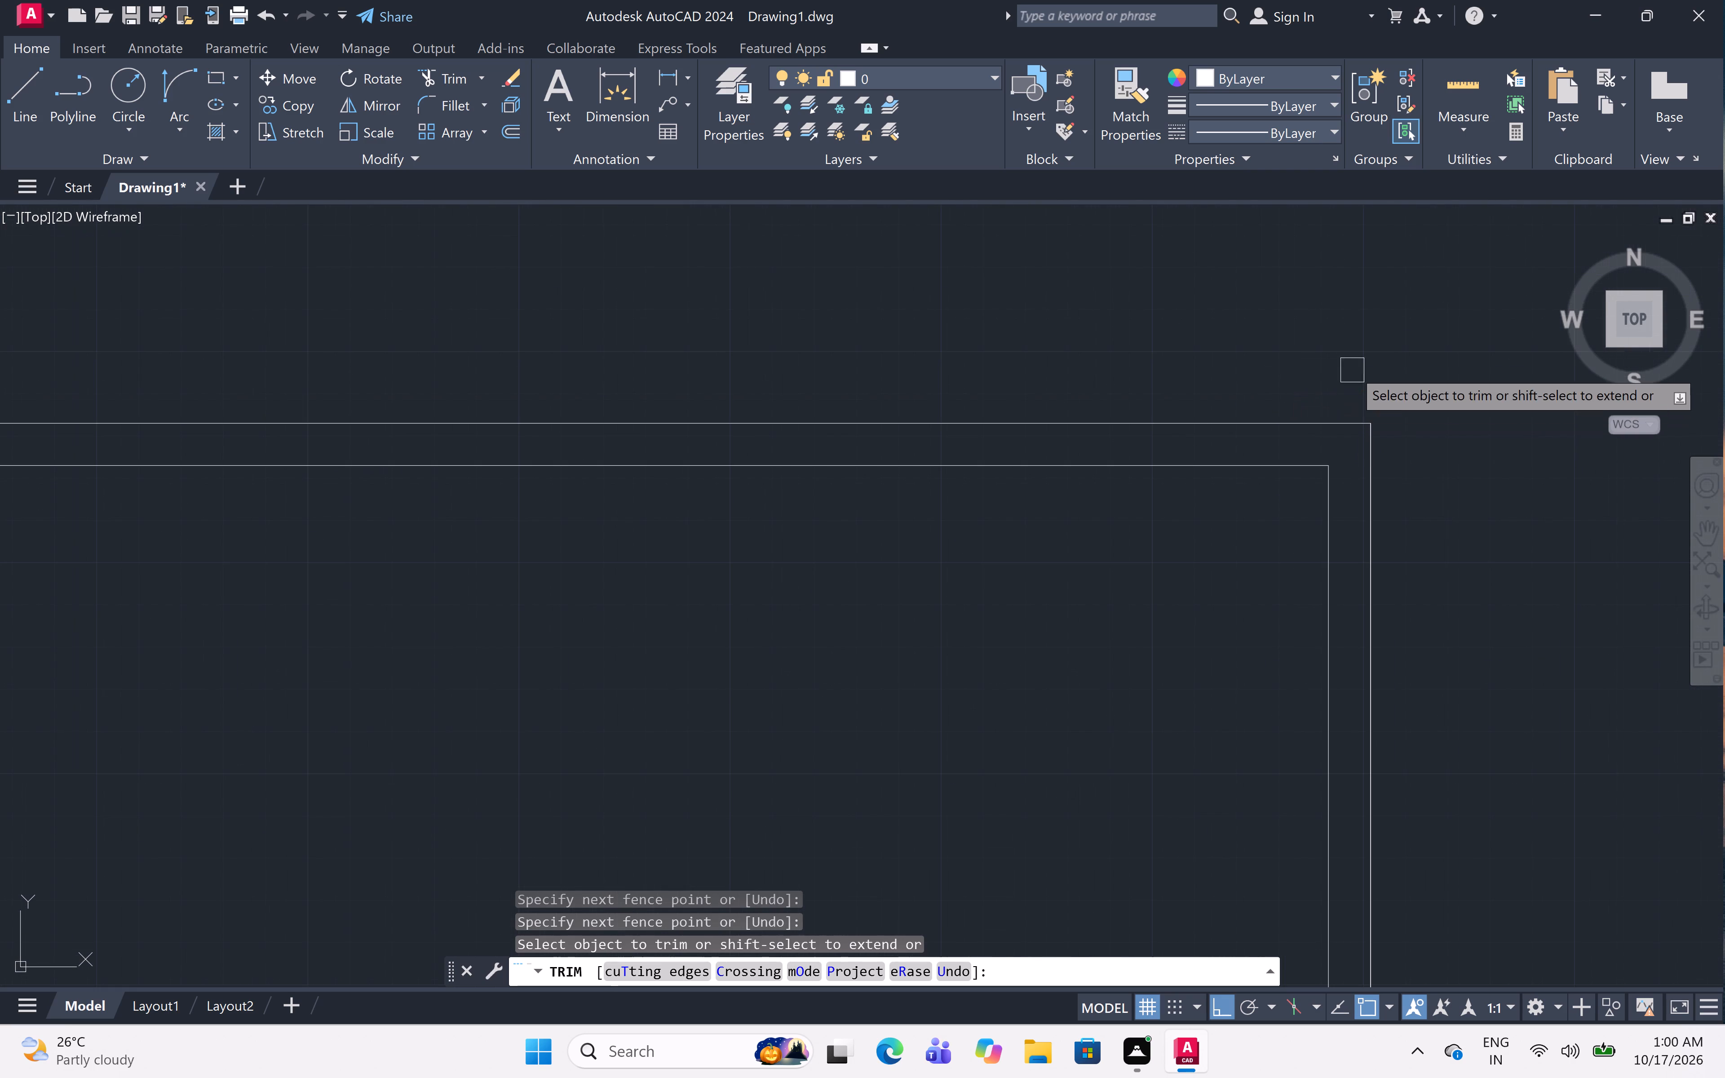
scroll(1352, 369, "down", 5)
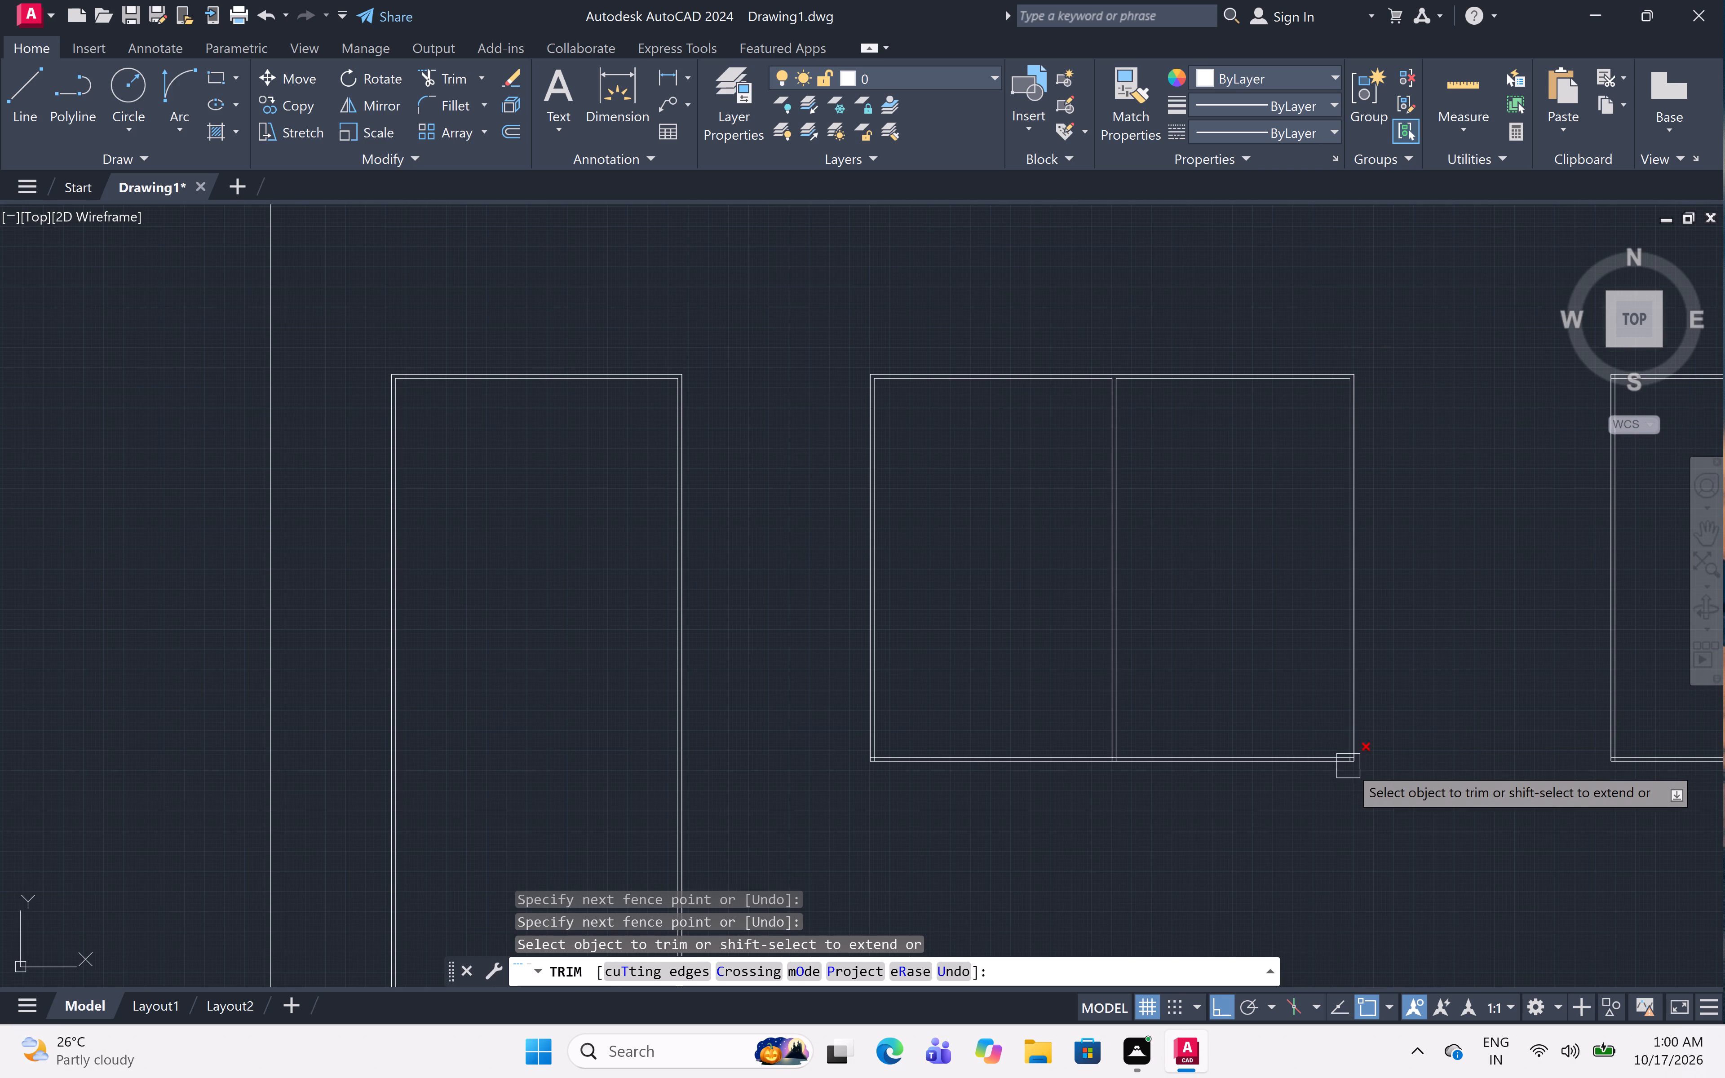
scroll(1349, 761, "up", 6)
left_click(1364, 728)
left_click(1351, 751)
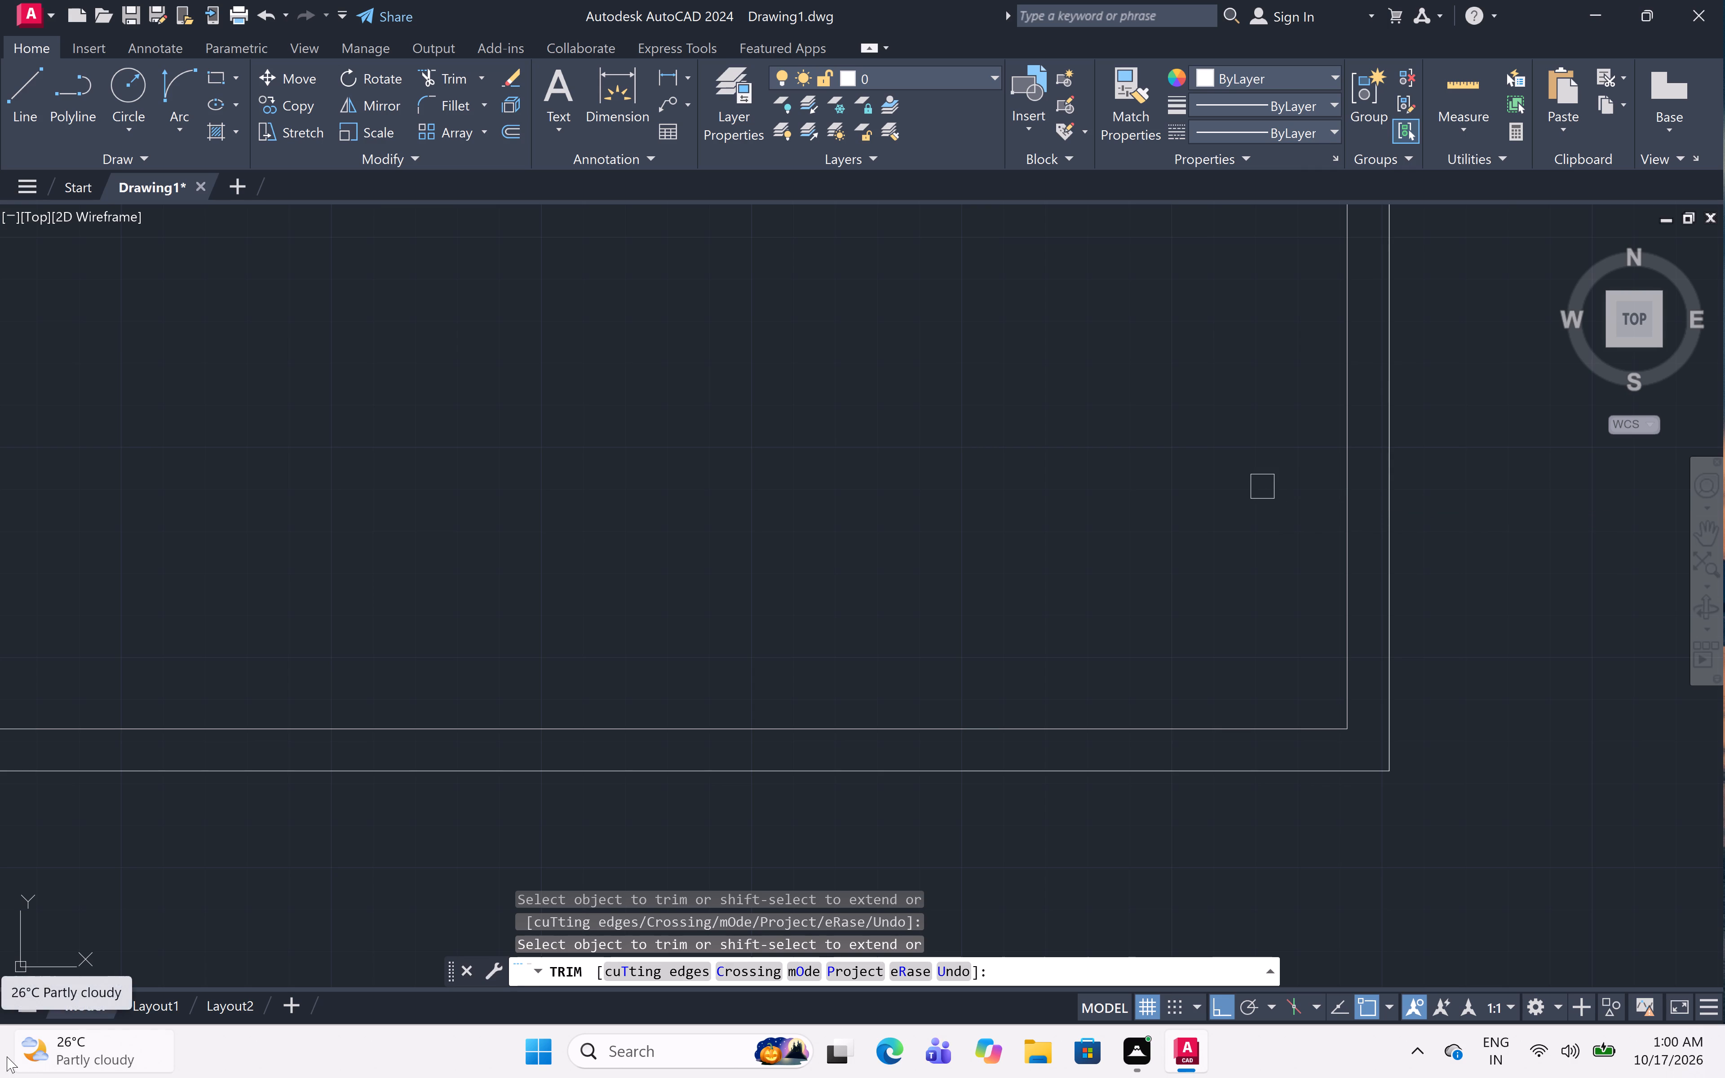
Trim the overlapping inner sill and jamb lines at the first window's lower-left corner into a clean corner.
scroll(1, 1063, "down", 3)
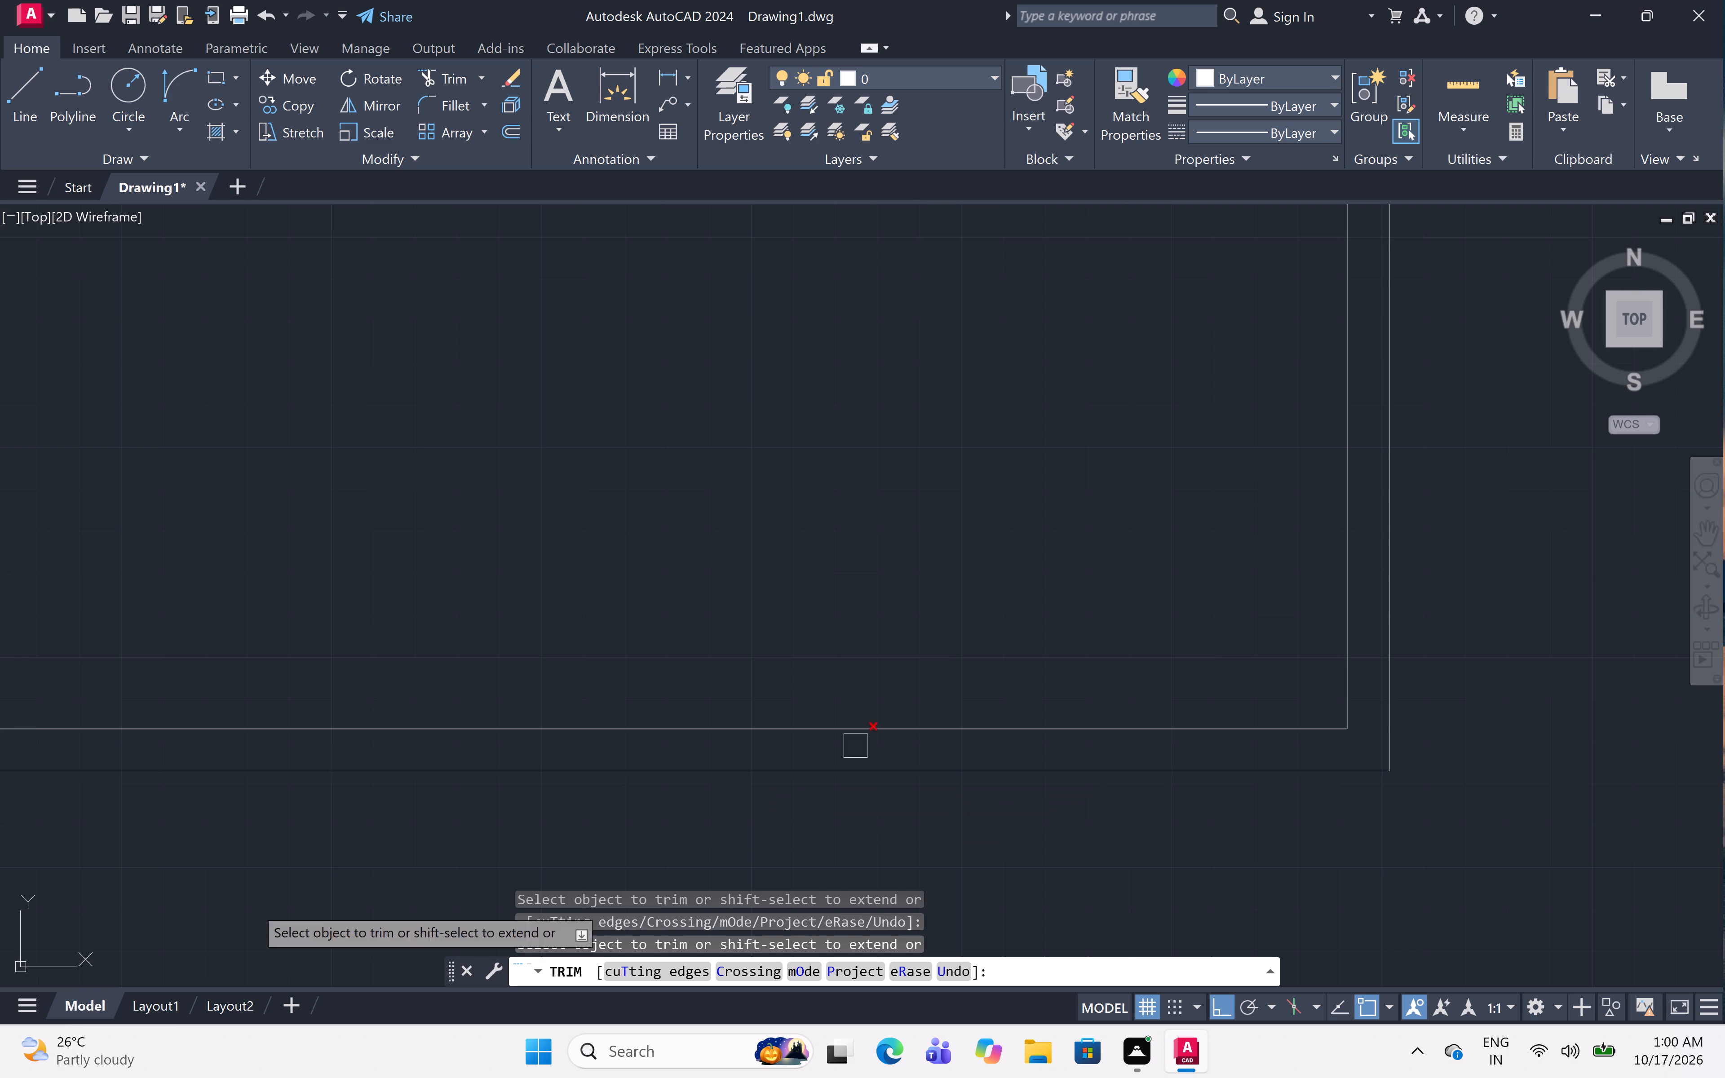
scroll(683, 562, "down", 4)
middle_click_drag(232, 686, 661, 752)
scroll(458, 661, "up", 2)
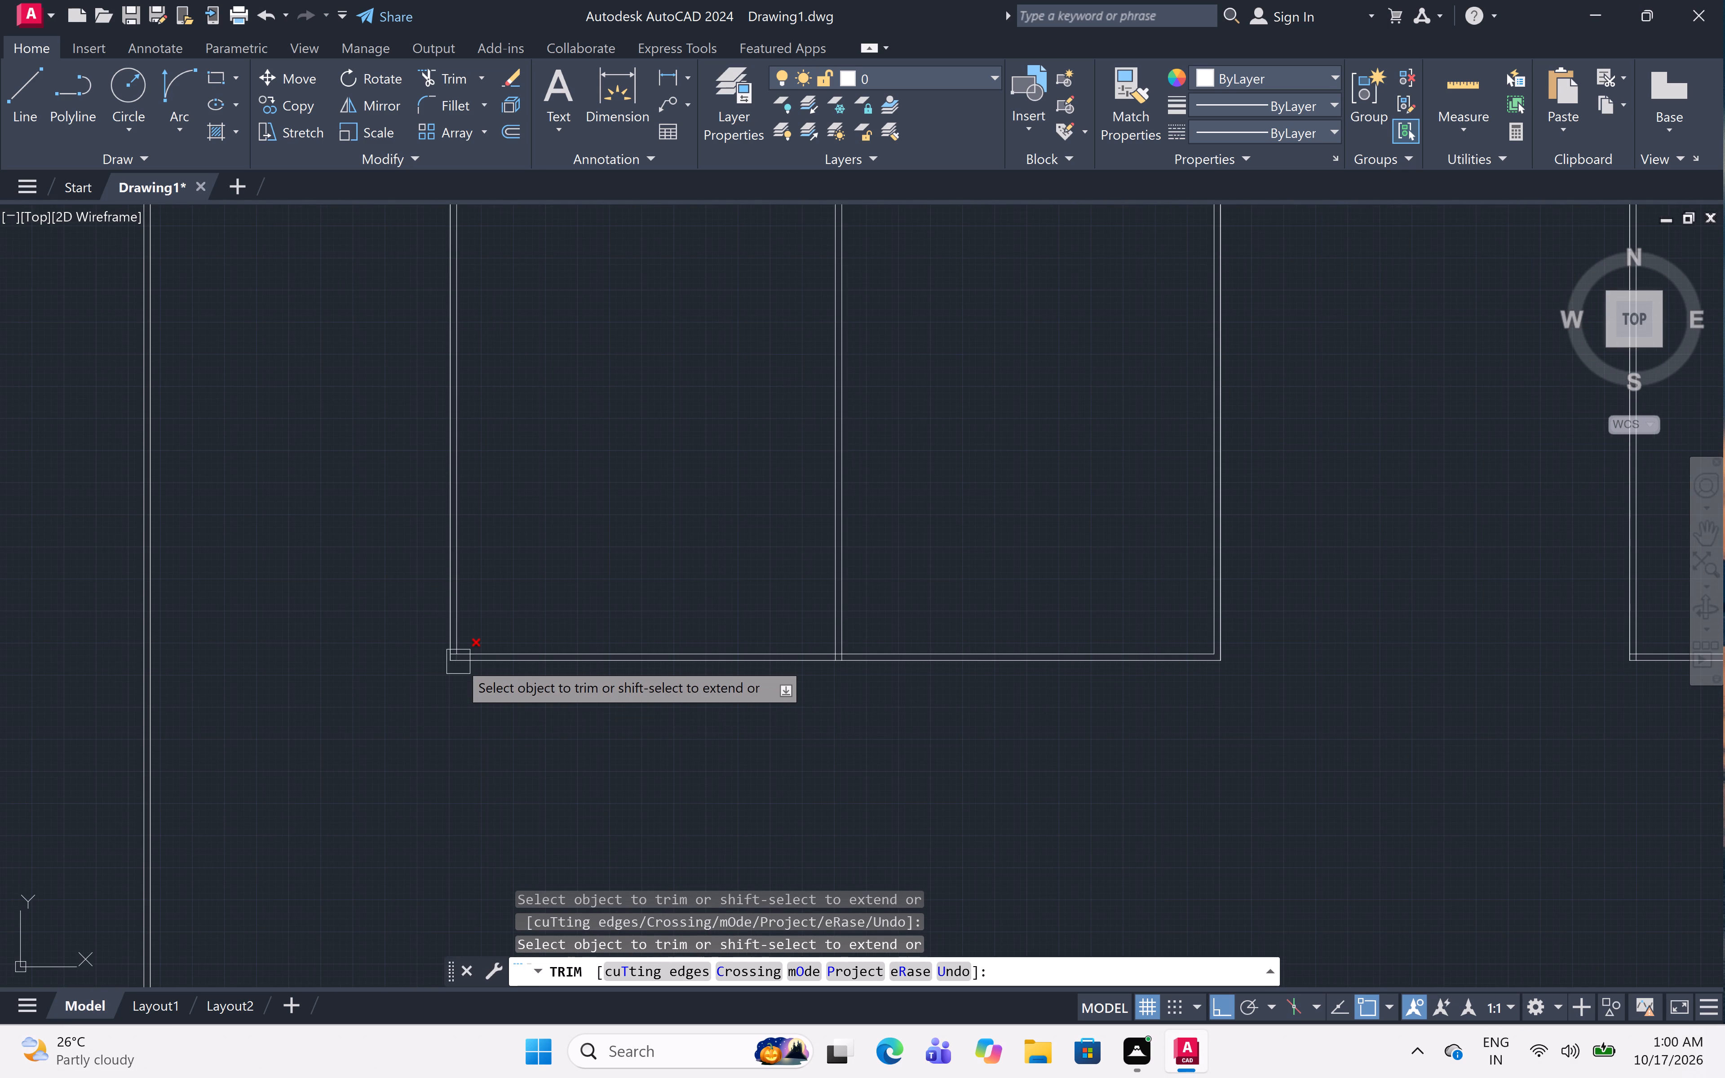
scroll(458, 661, "up", 4)
left_click(382, 552)
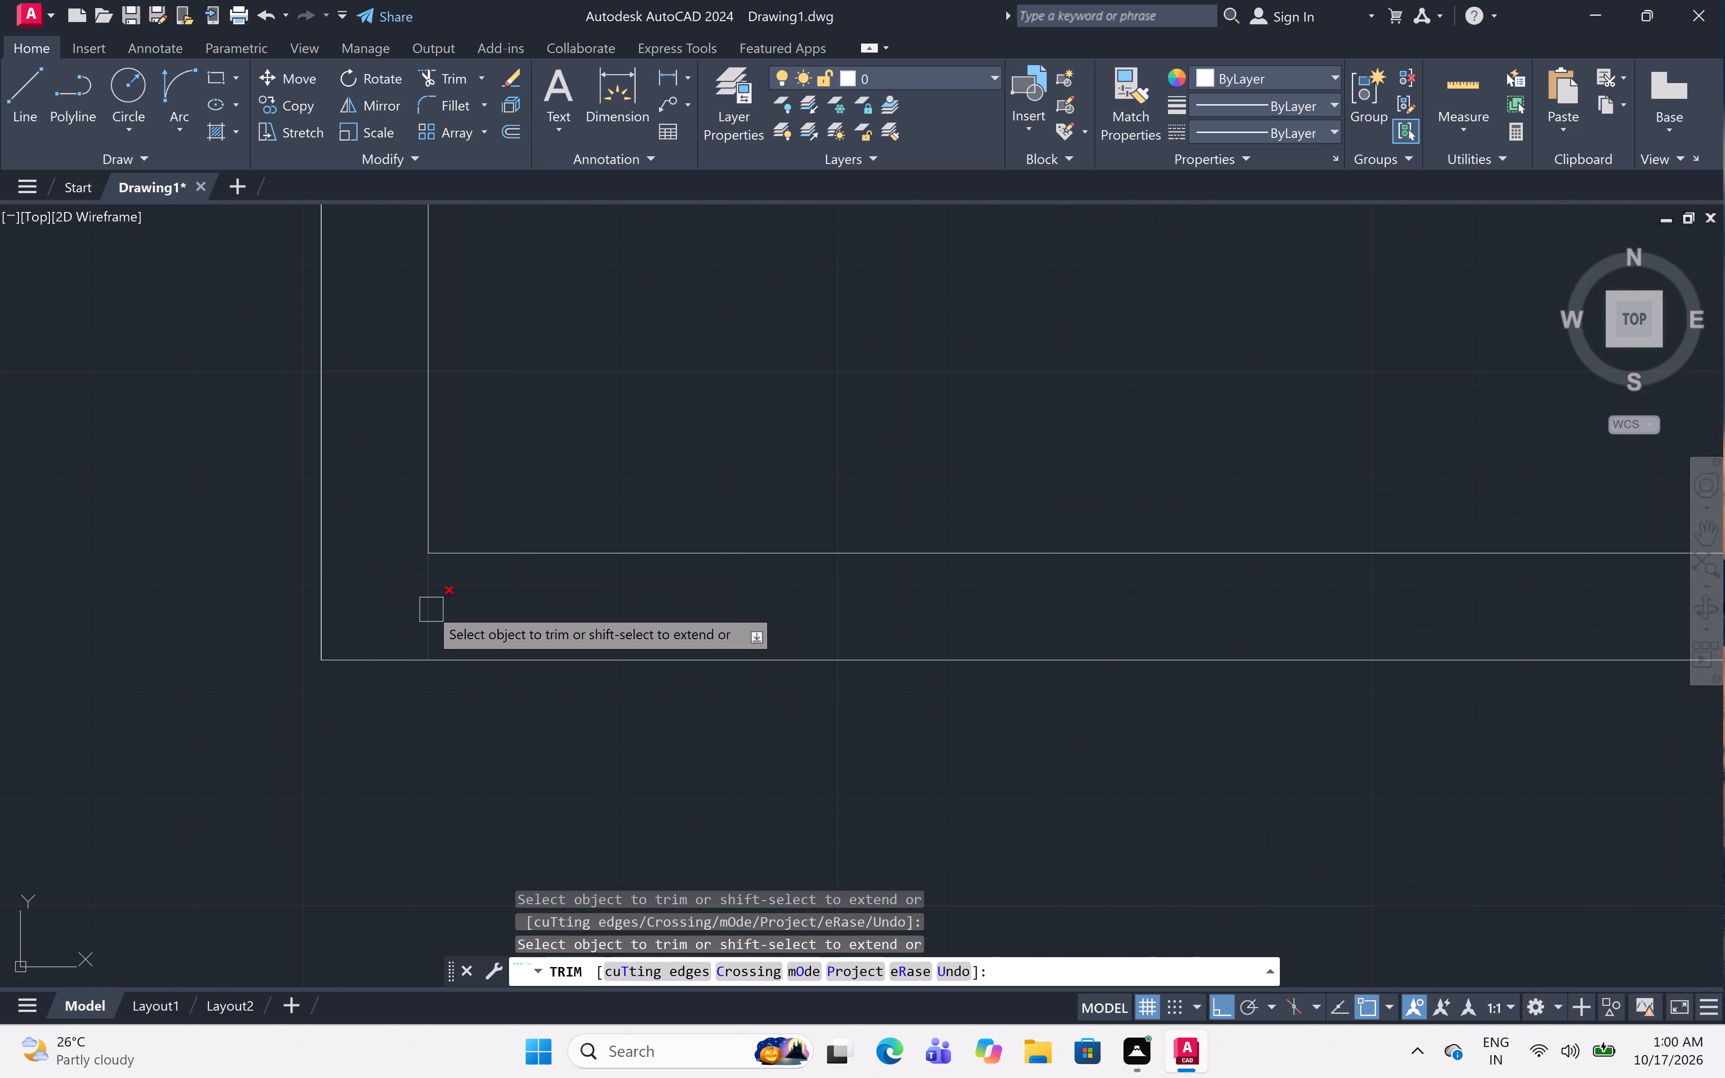
left_click(427, 606)
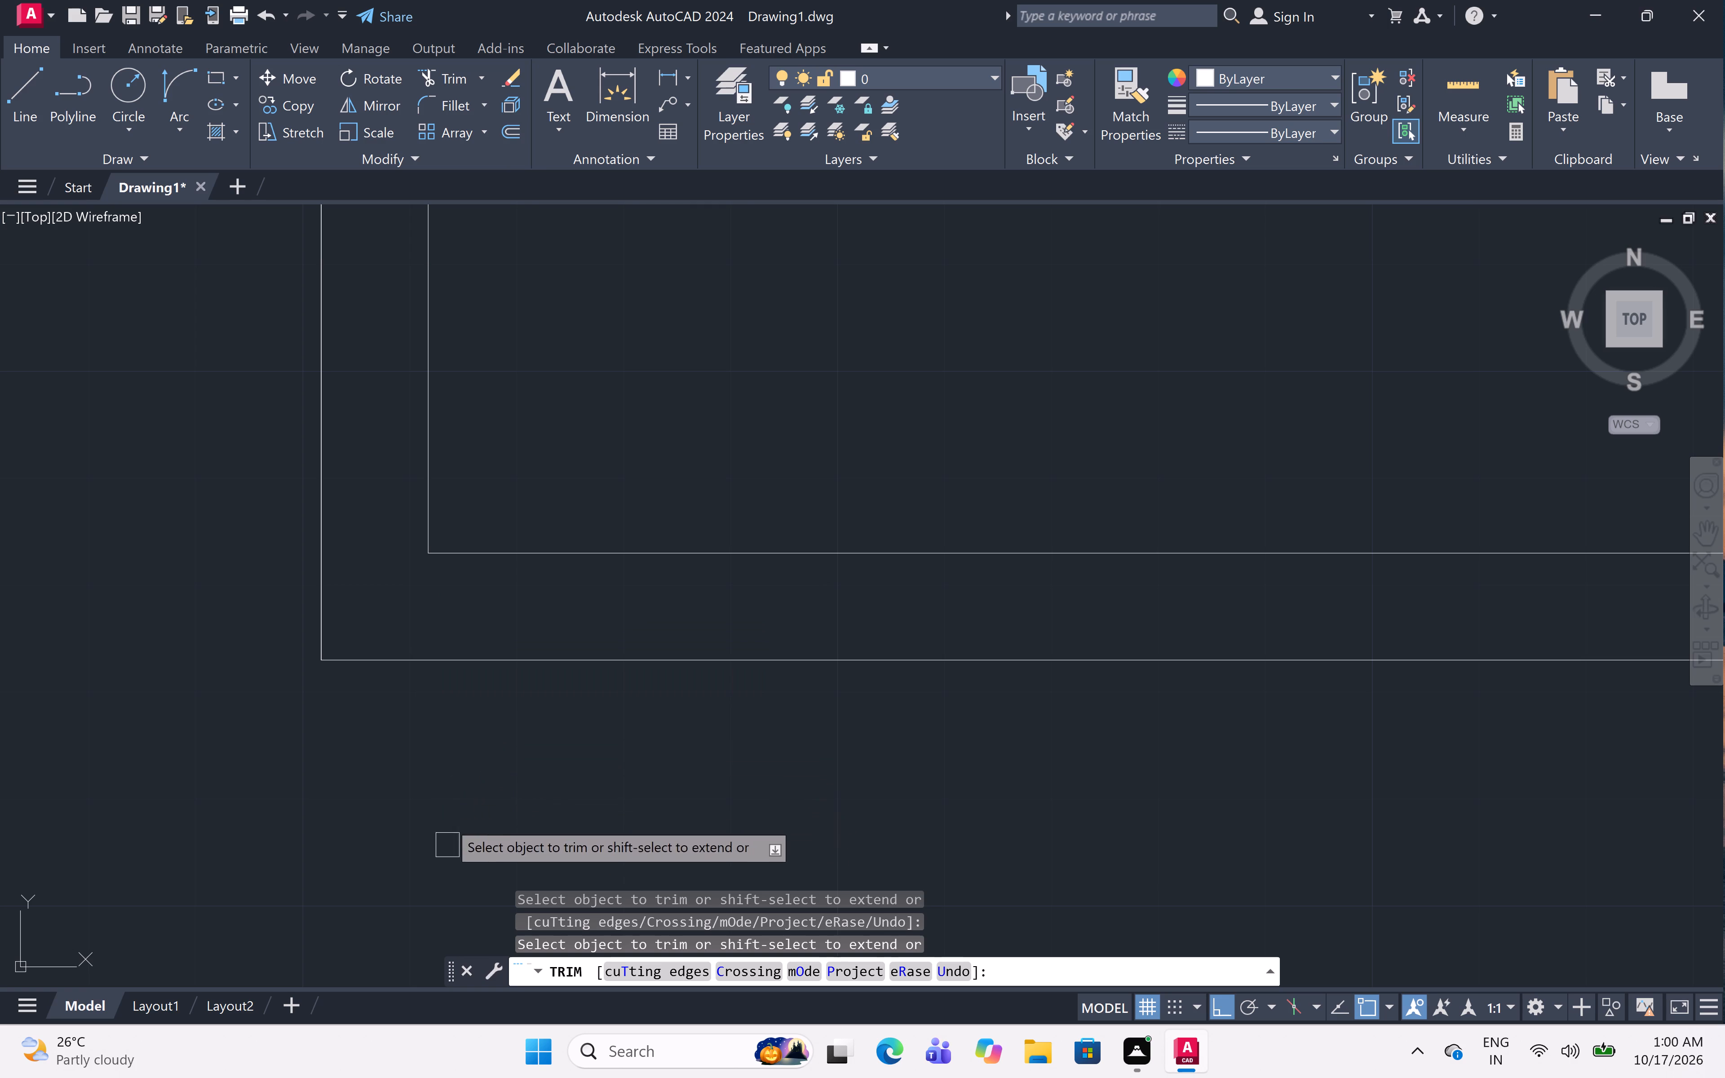
Cut the first window's inner sill line between the two centre mullion lines, and trim both mullion lines back to it.
scroll(504, 828, "down", 3)
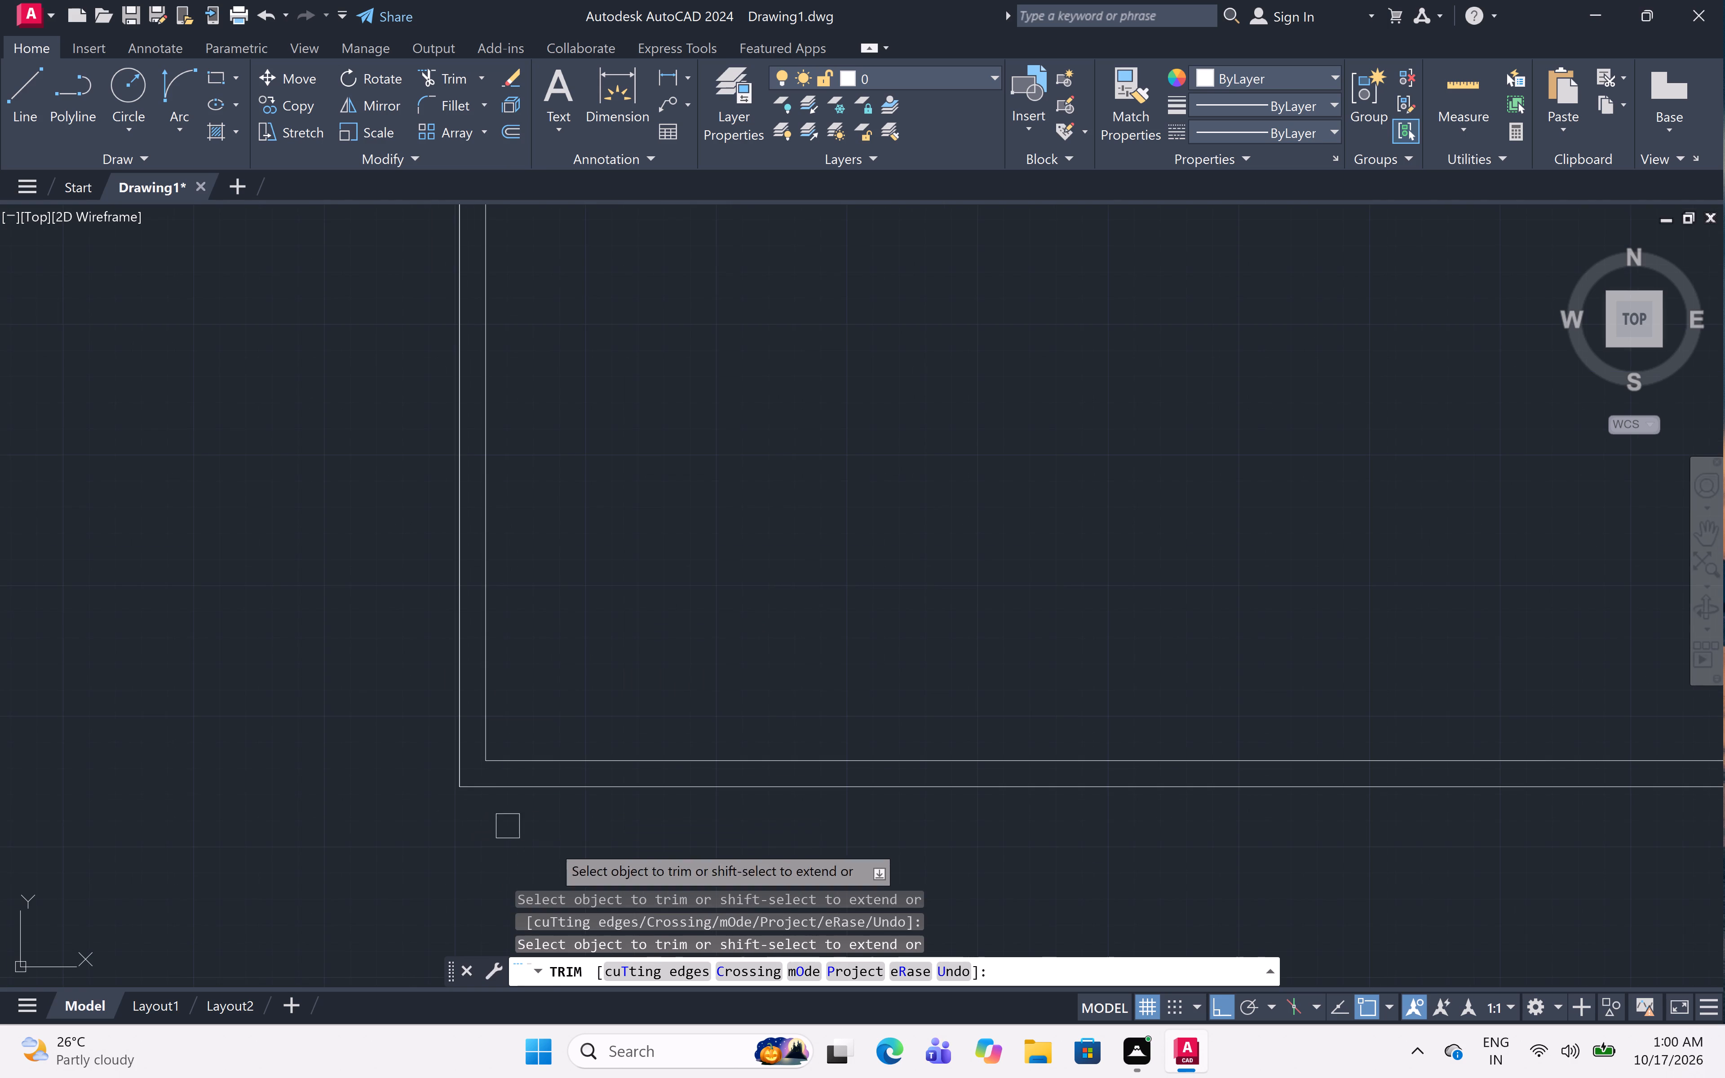
middle_click_drag(810, 616, 307, 629)
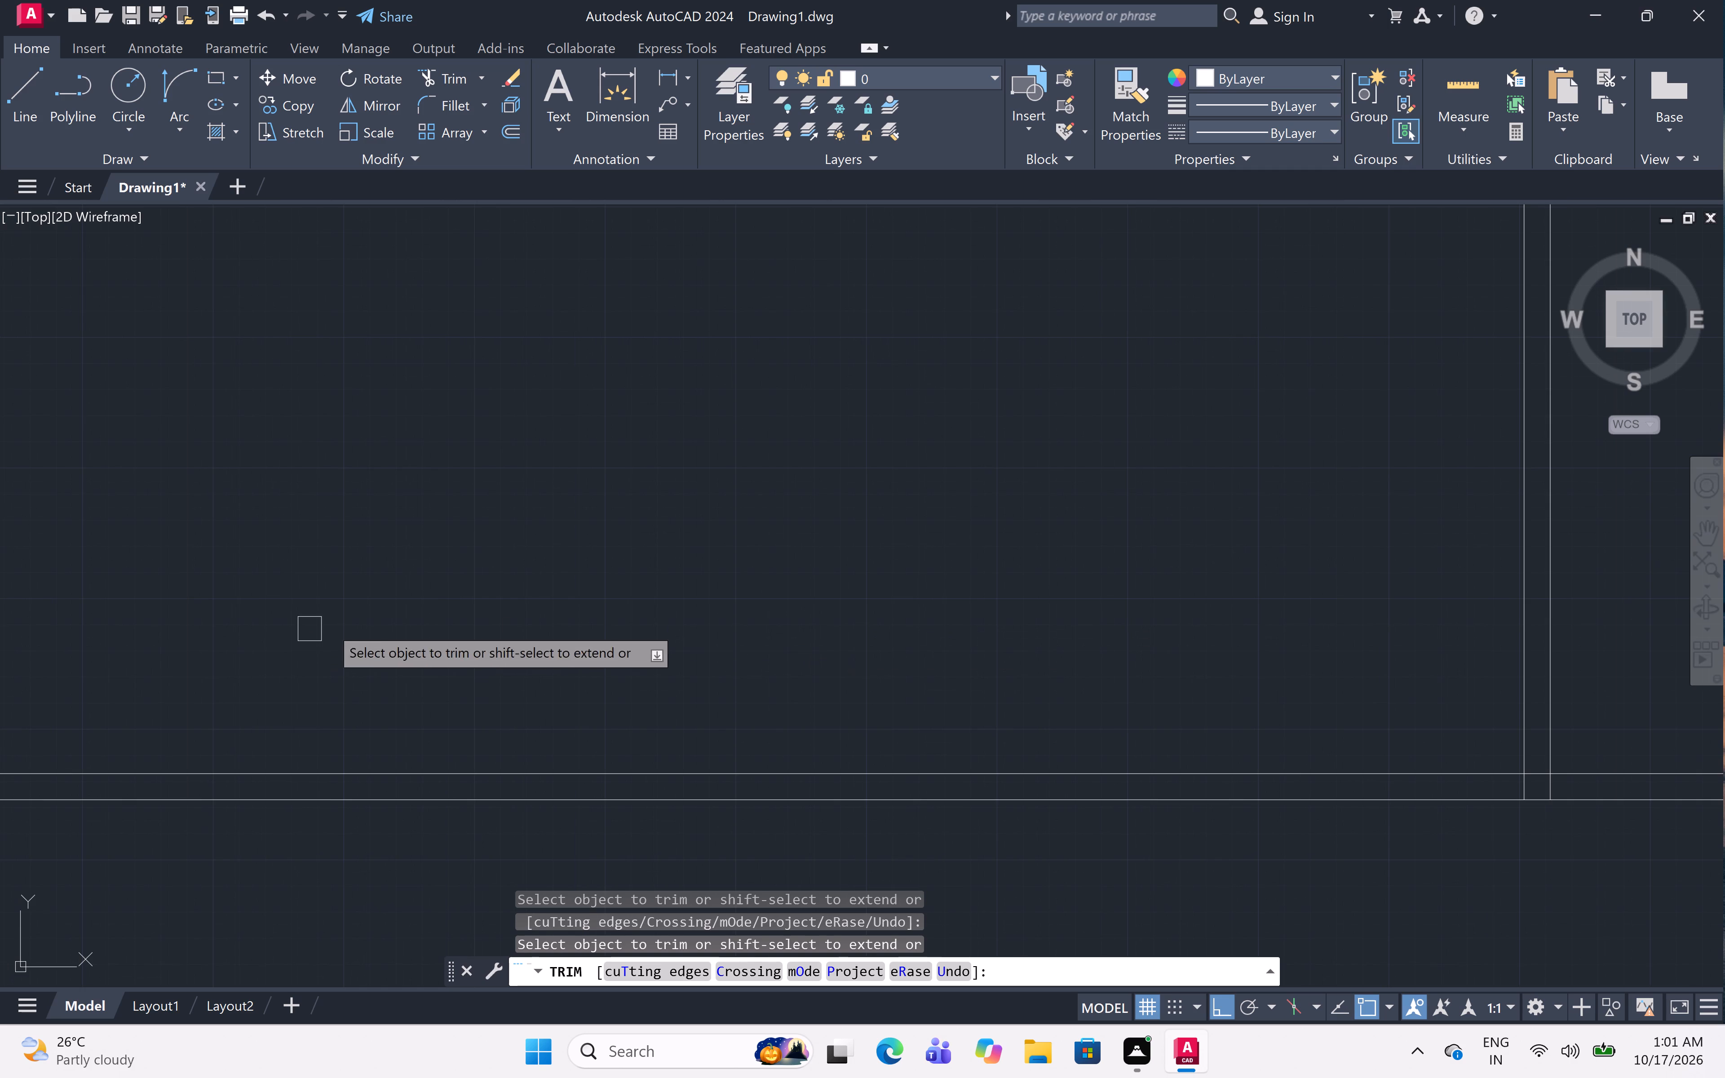
scroll(551, 604, "down", 1)
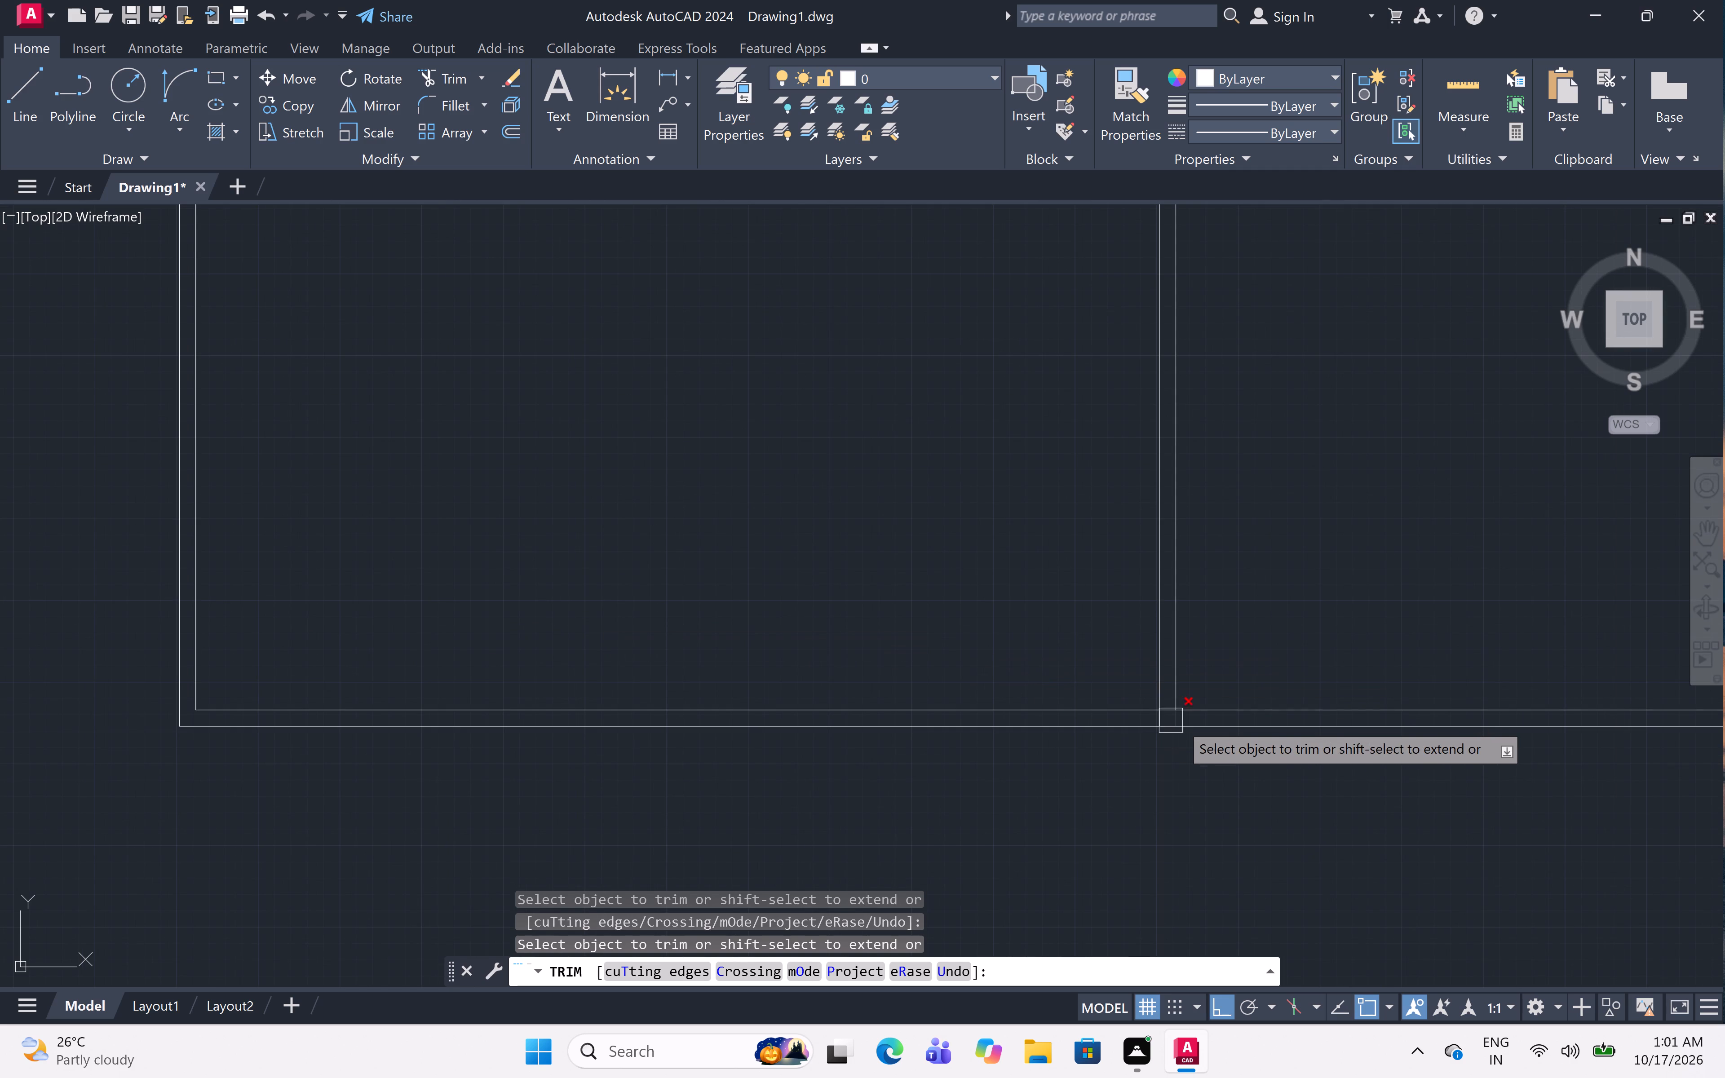
scroll(1181, 712, "up", 3)
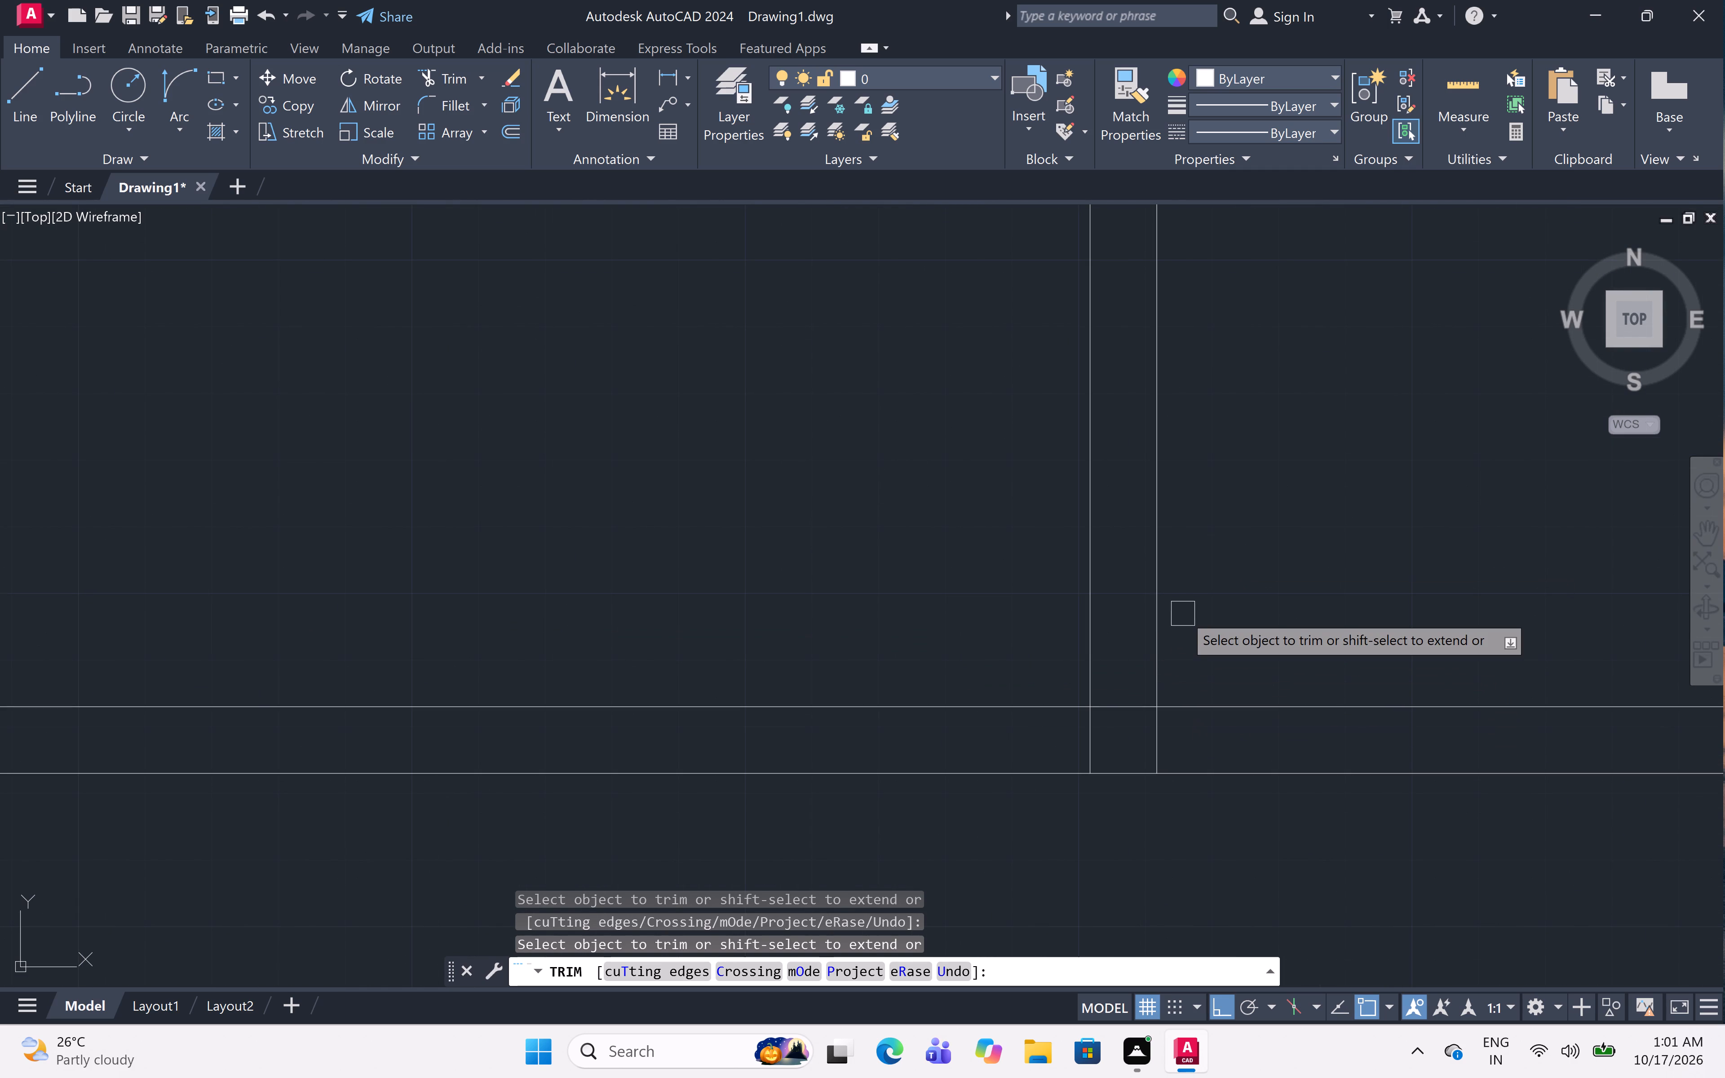
left_click(1132, 707)
left_click(1084, 753)
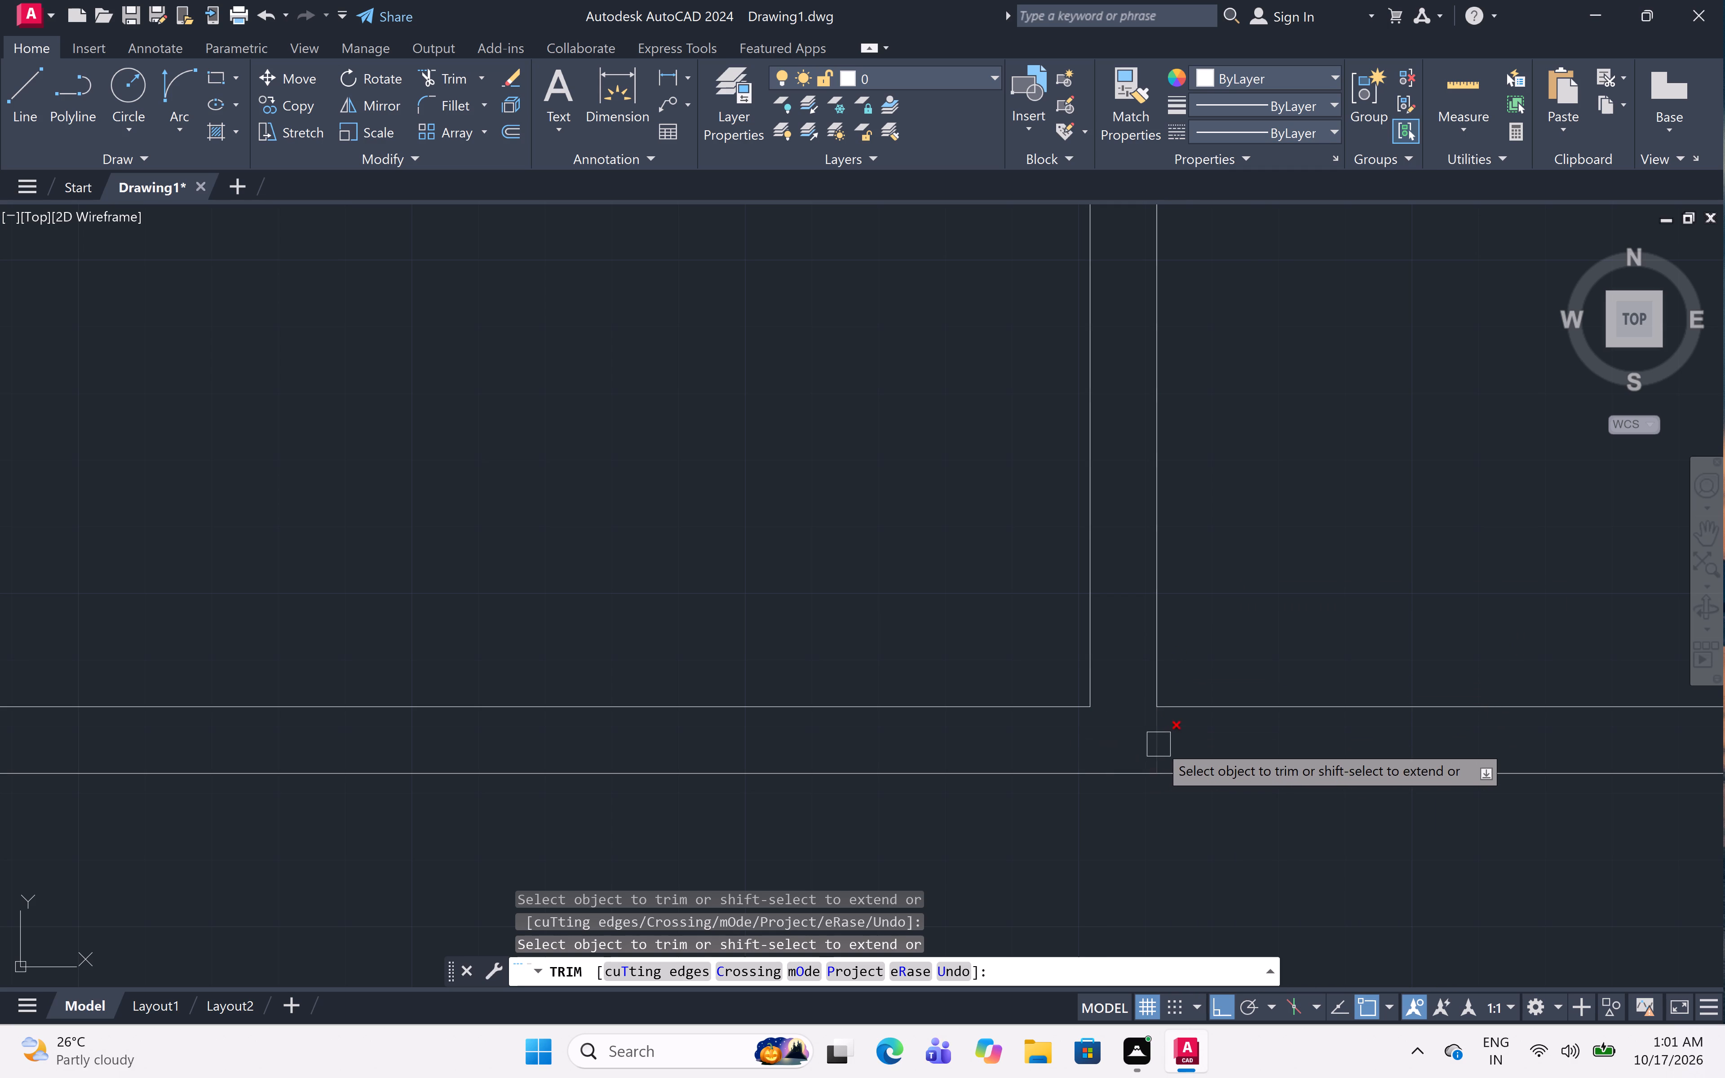
left_click(1159, 743)
Trim the overlapping inner frame lines at the second window's upper-left corner into a clean corner.
scroll(963, 636, "down", 6)
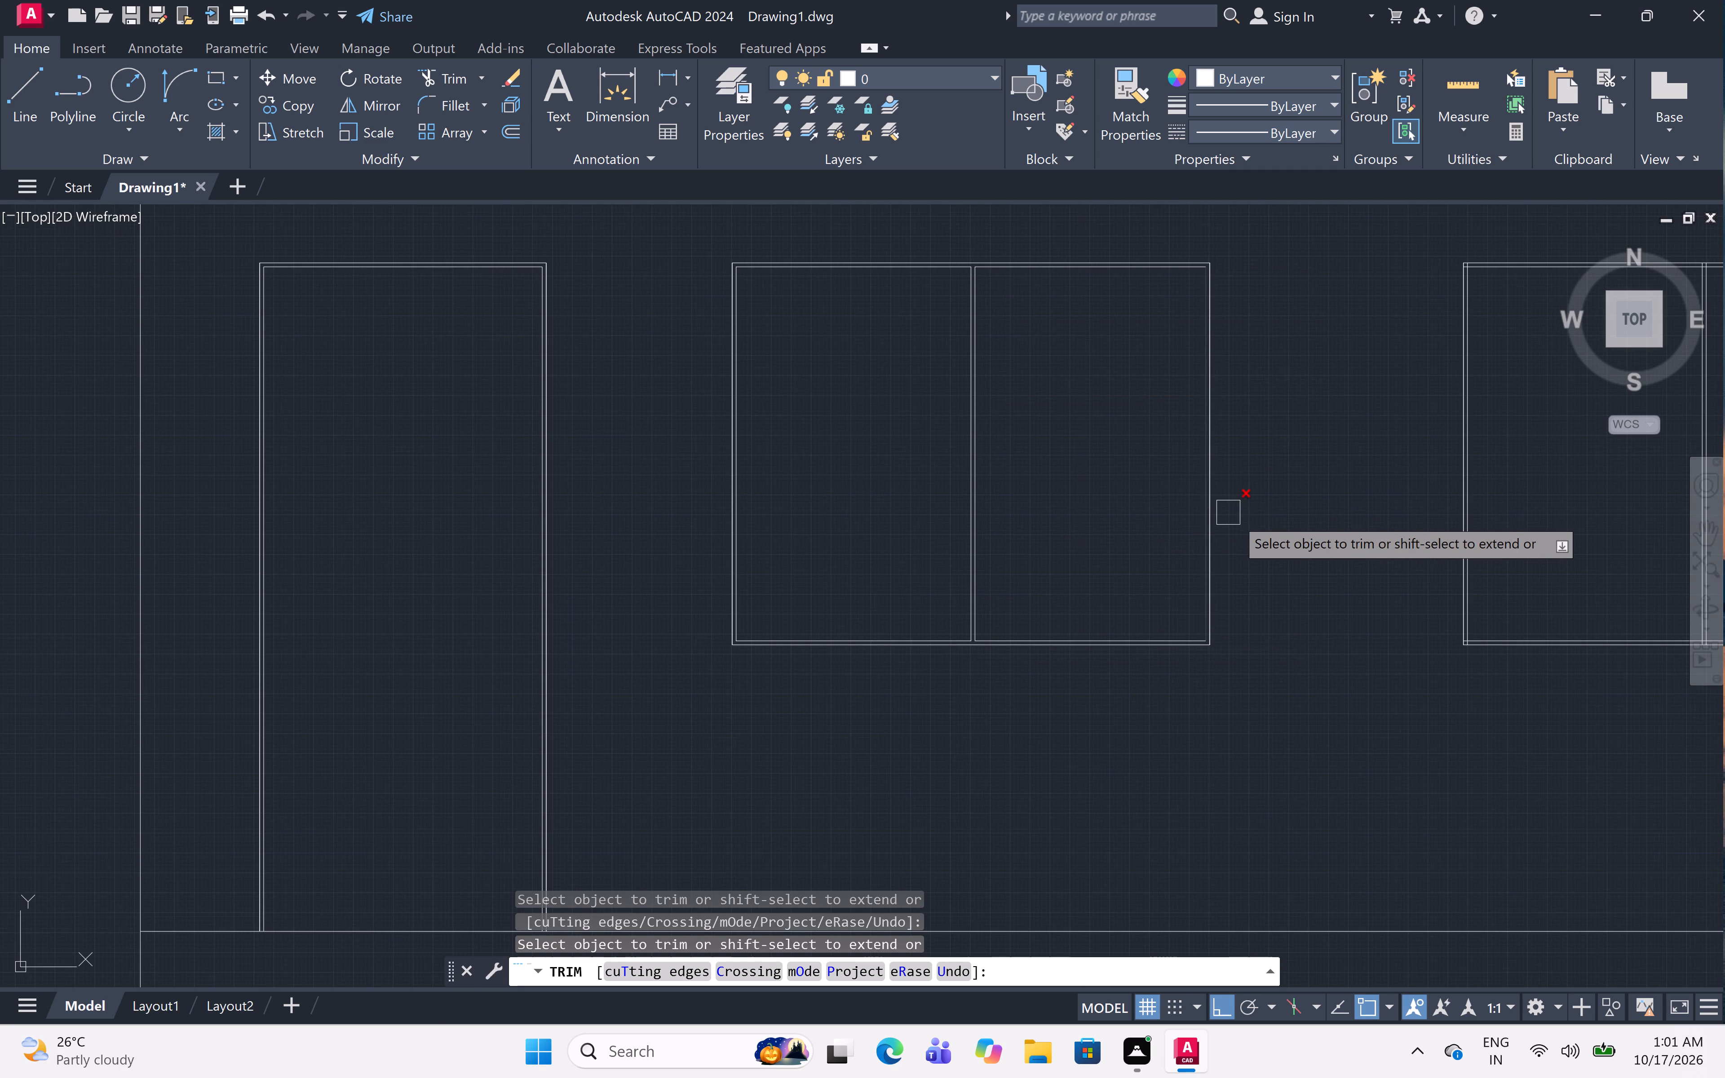
middle_click_drag(1276, 529, 764, 630)
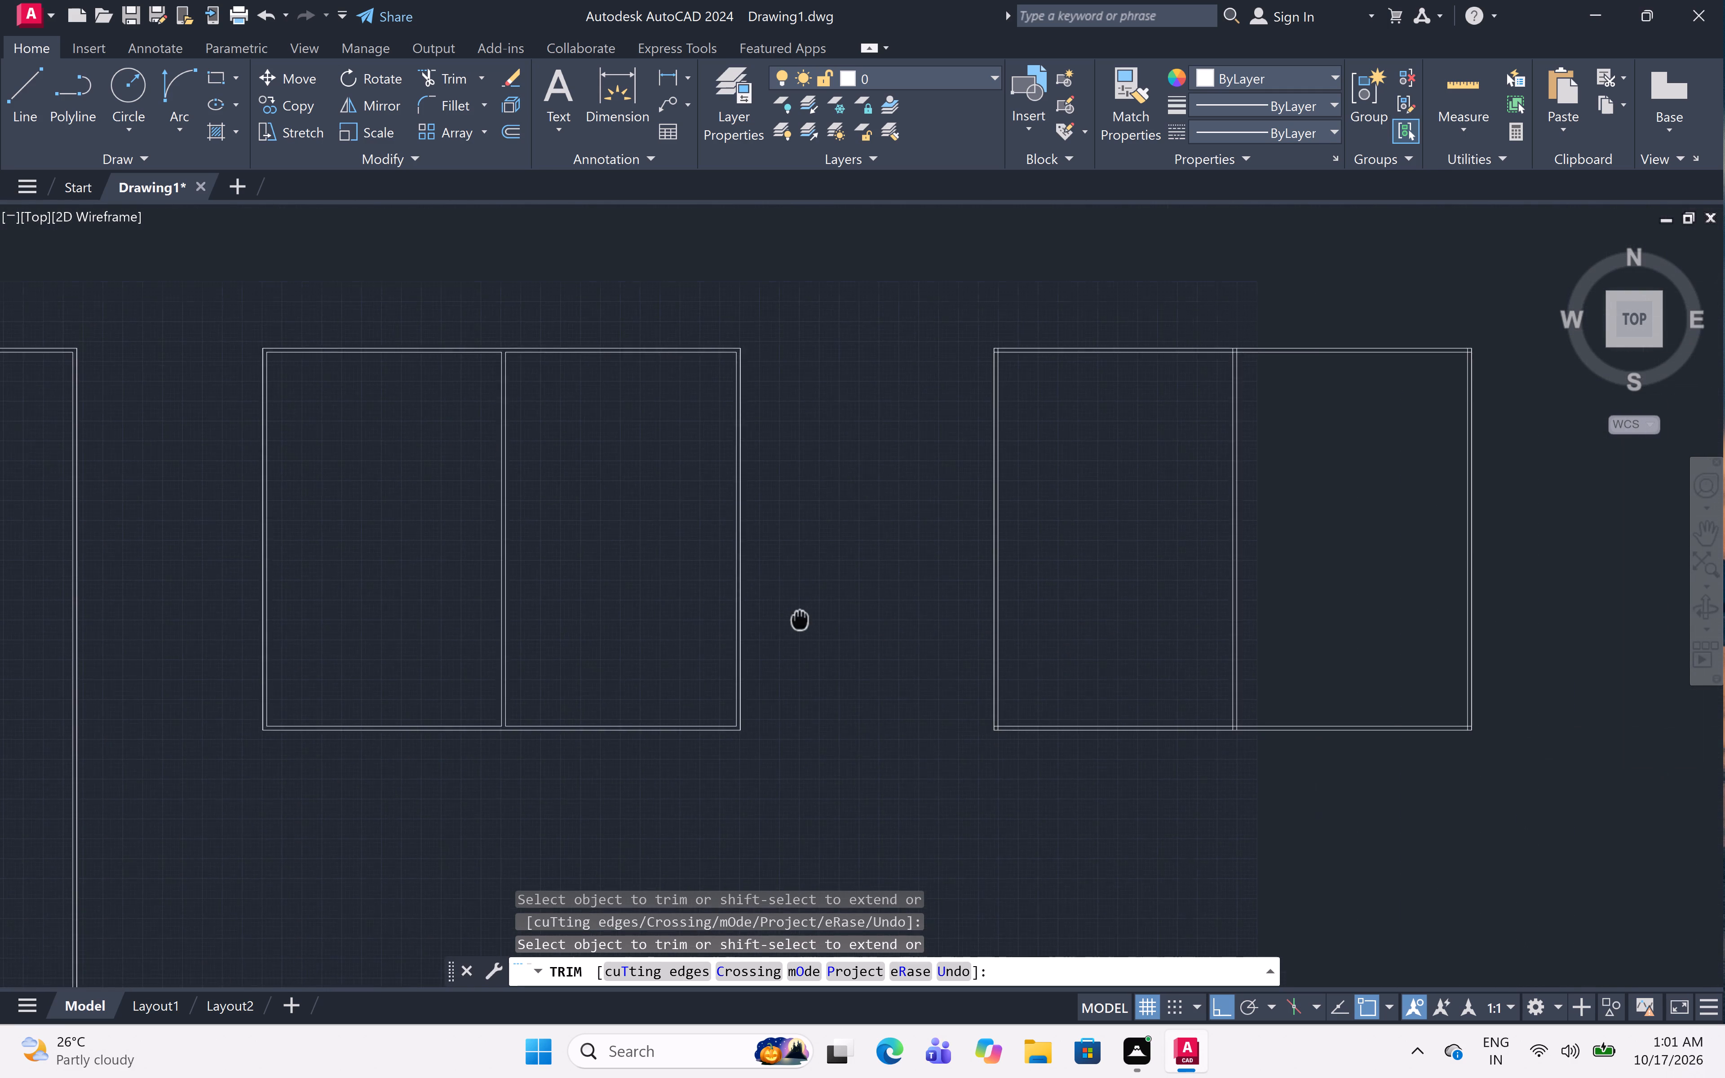
middle_click_drag(764, 630, 605, 650)
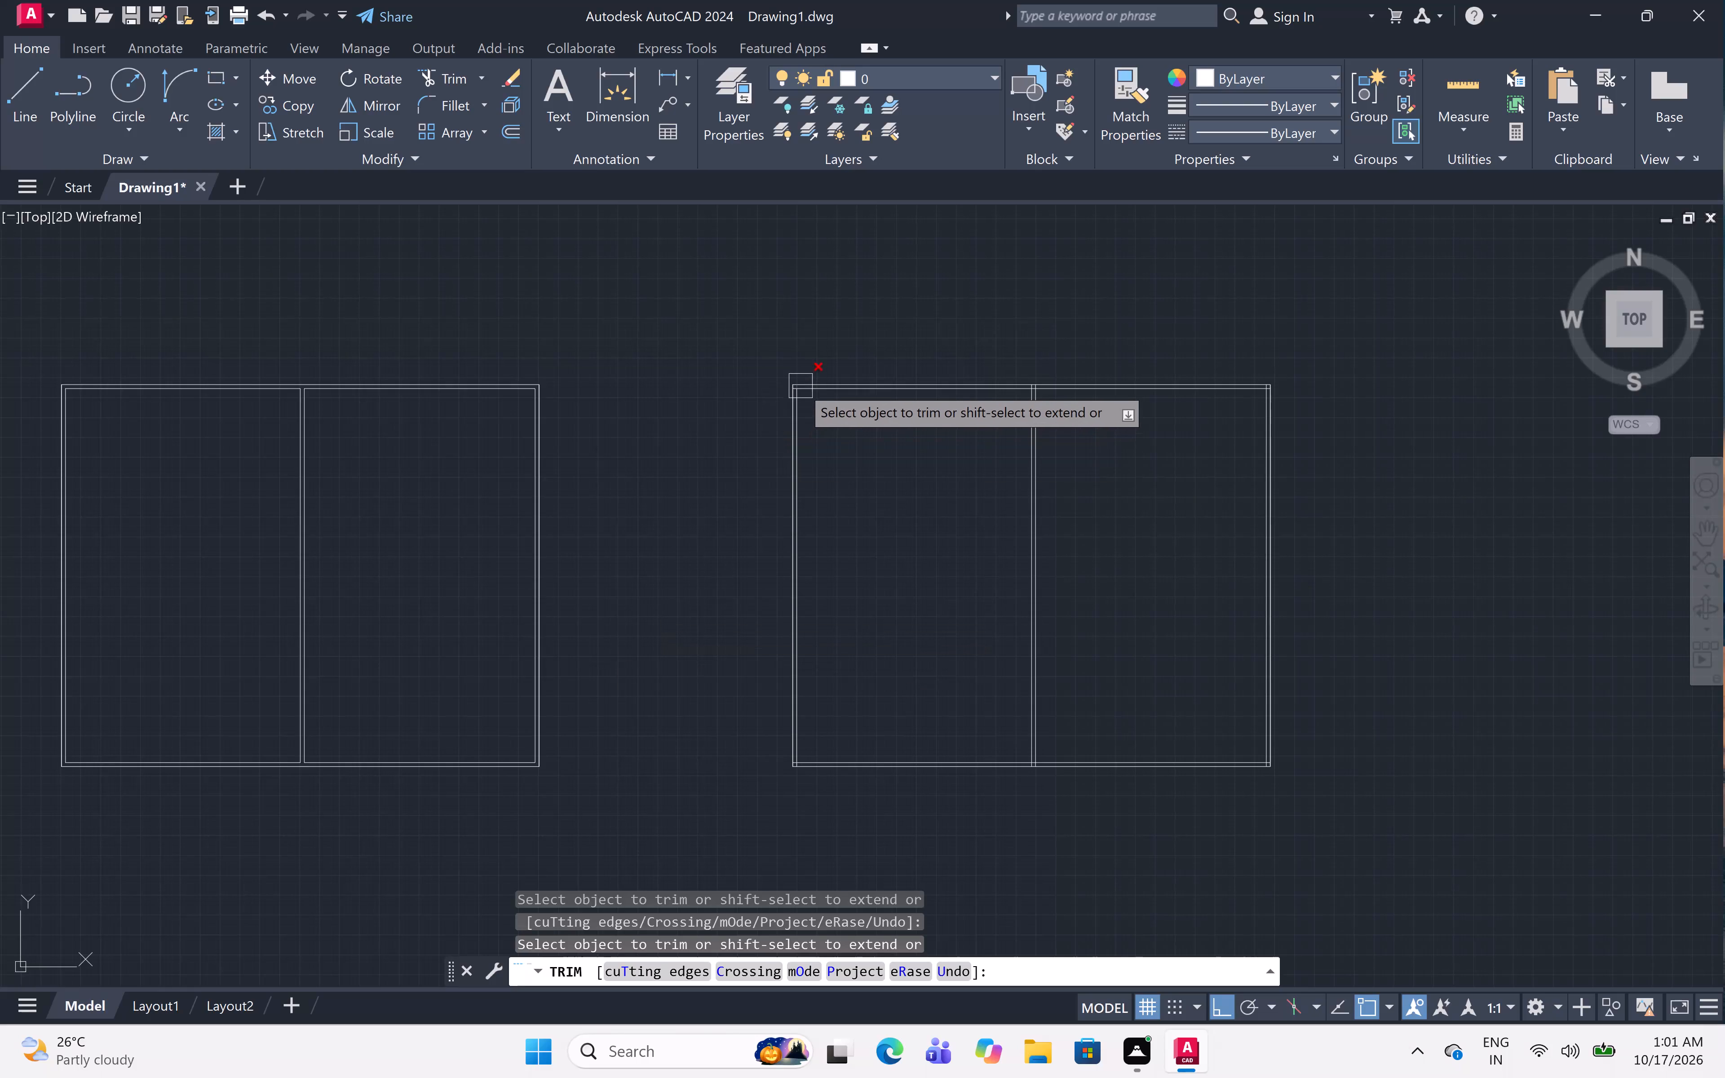
scroll(797, 383, "up", 5)
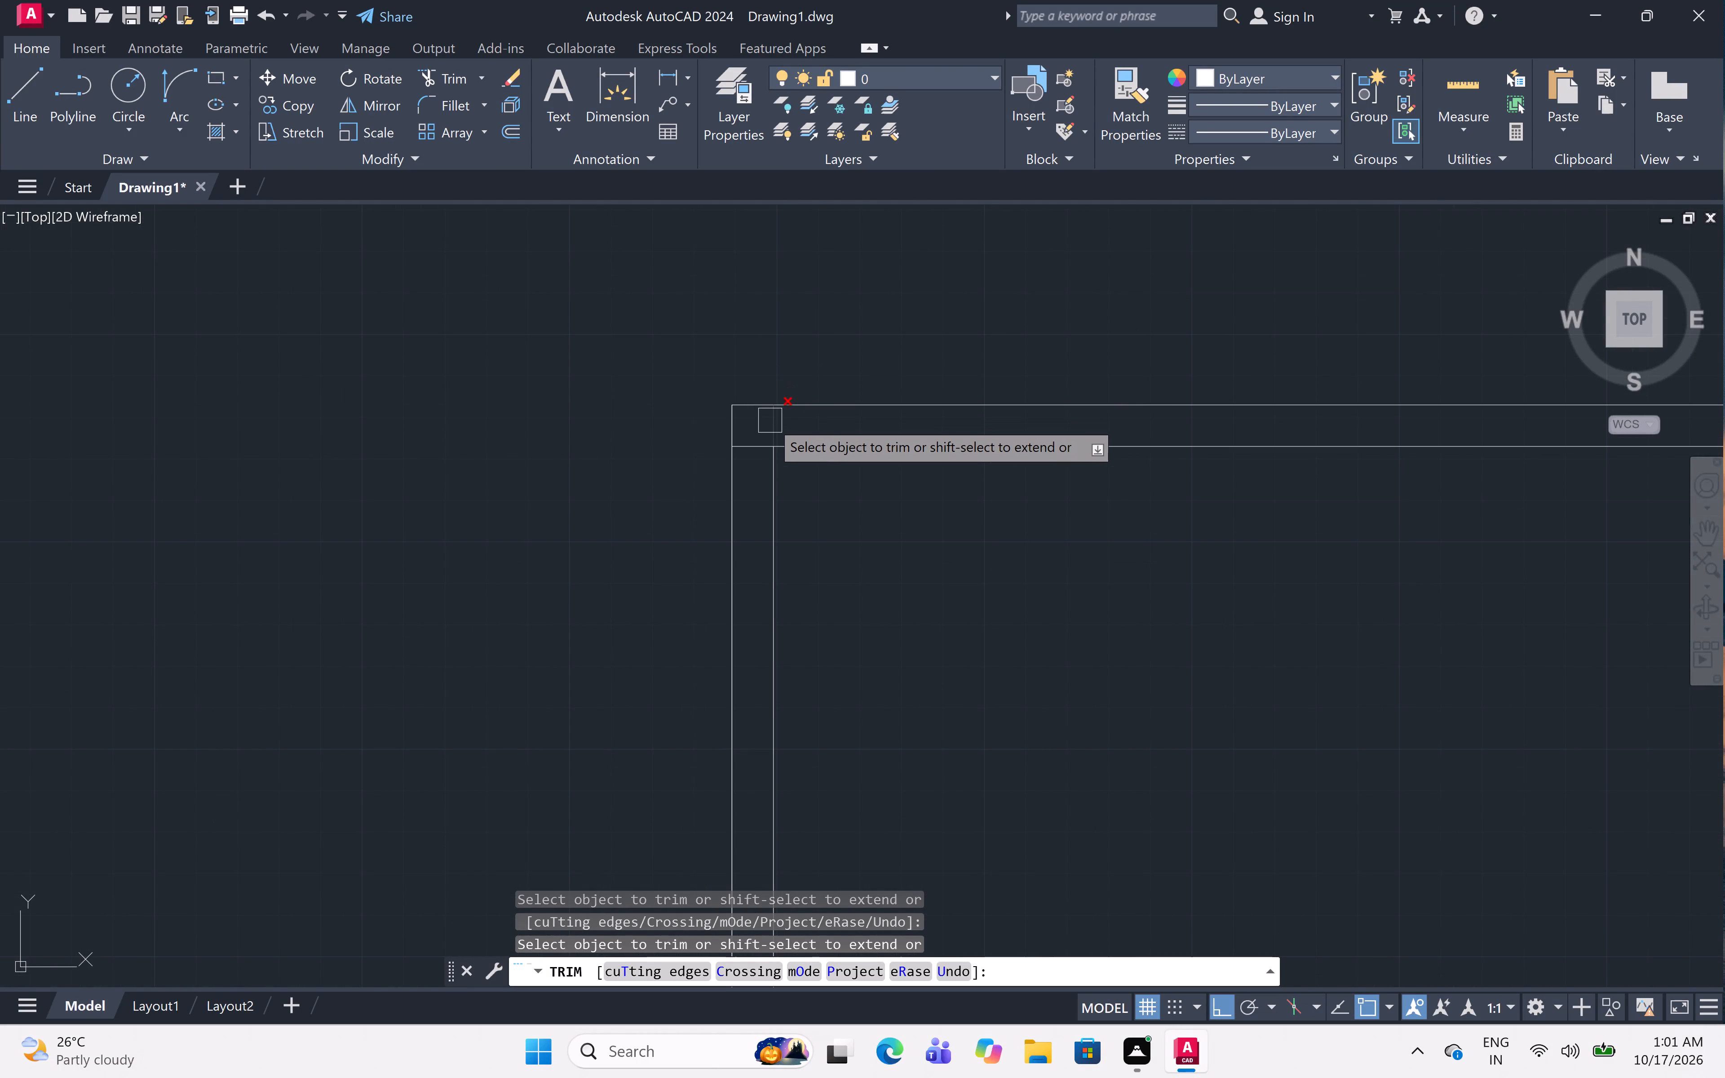
left_click(767, 426)
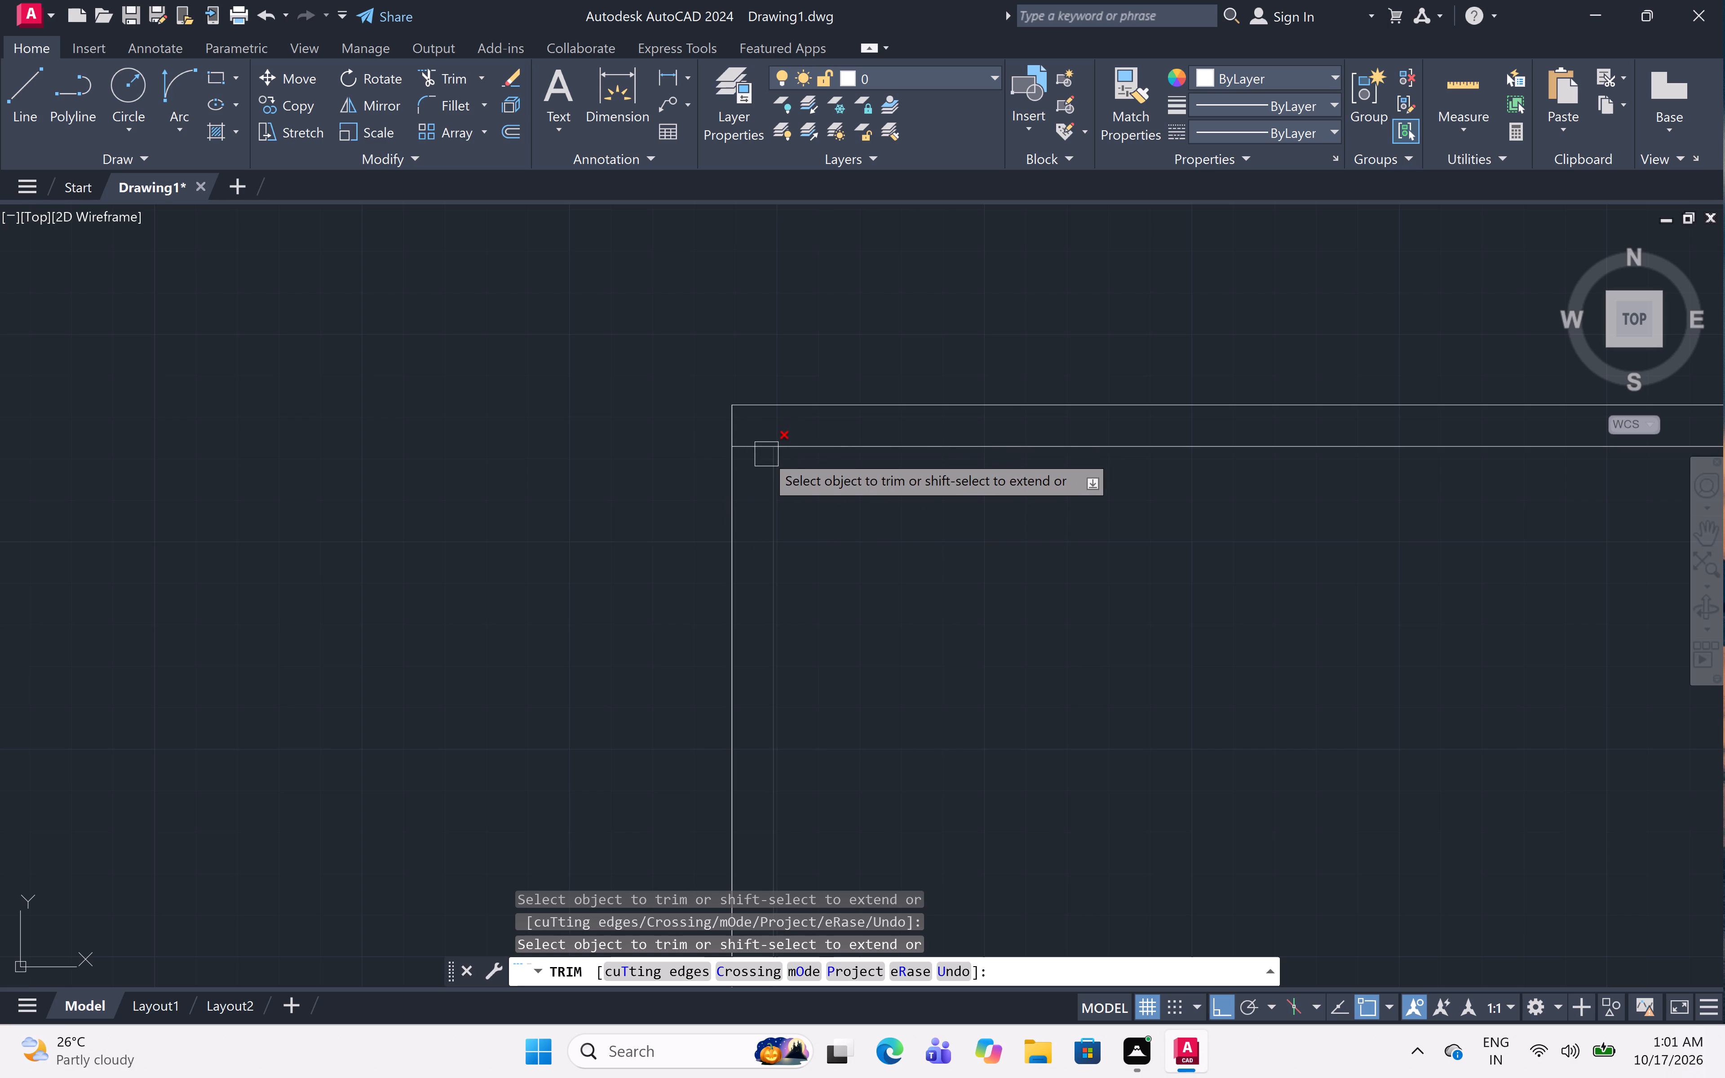
left_click(758, 444)
Trim the second window's two centre mullion lines back to the inner head line, and cut the inner head line between them.
scroll(756, 444, "down", 3)
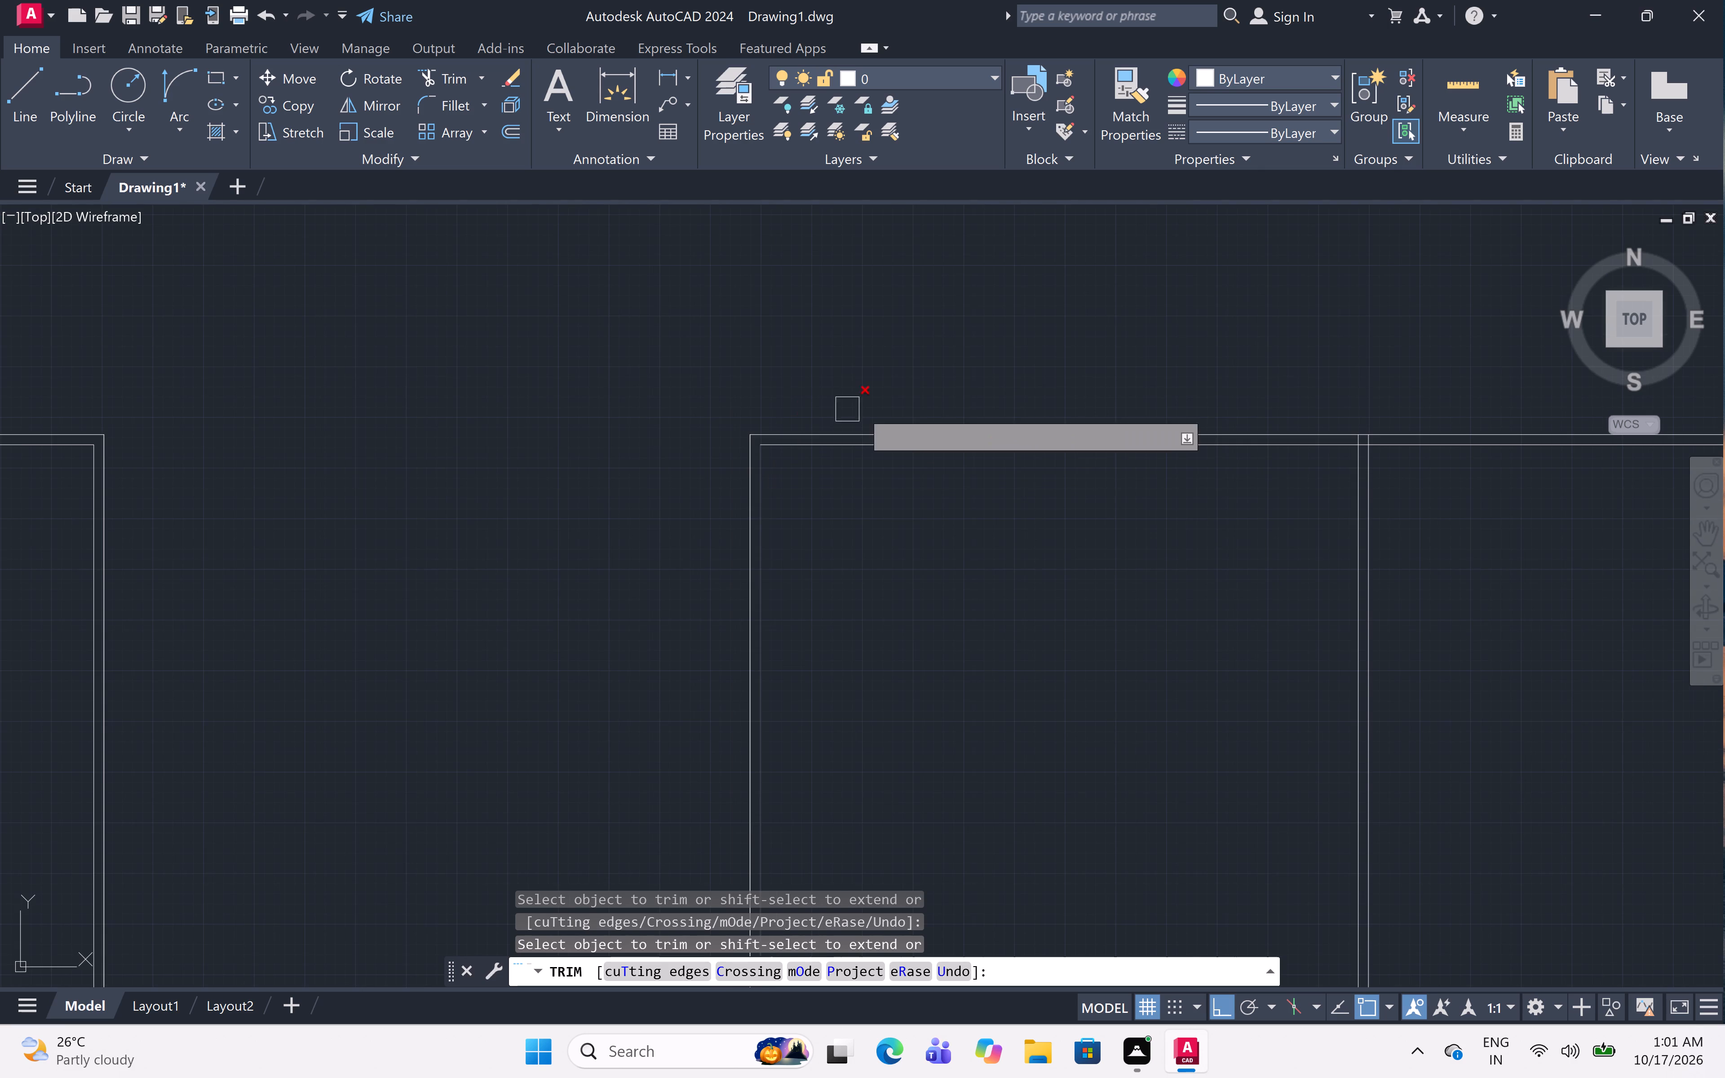
middle_click_drag(960, 493, 726, 415)
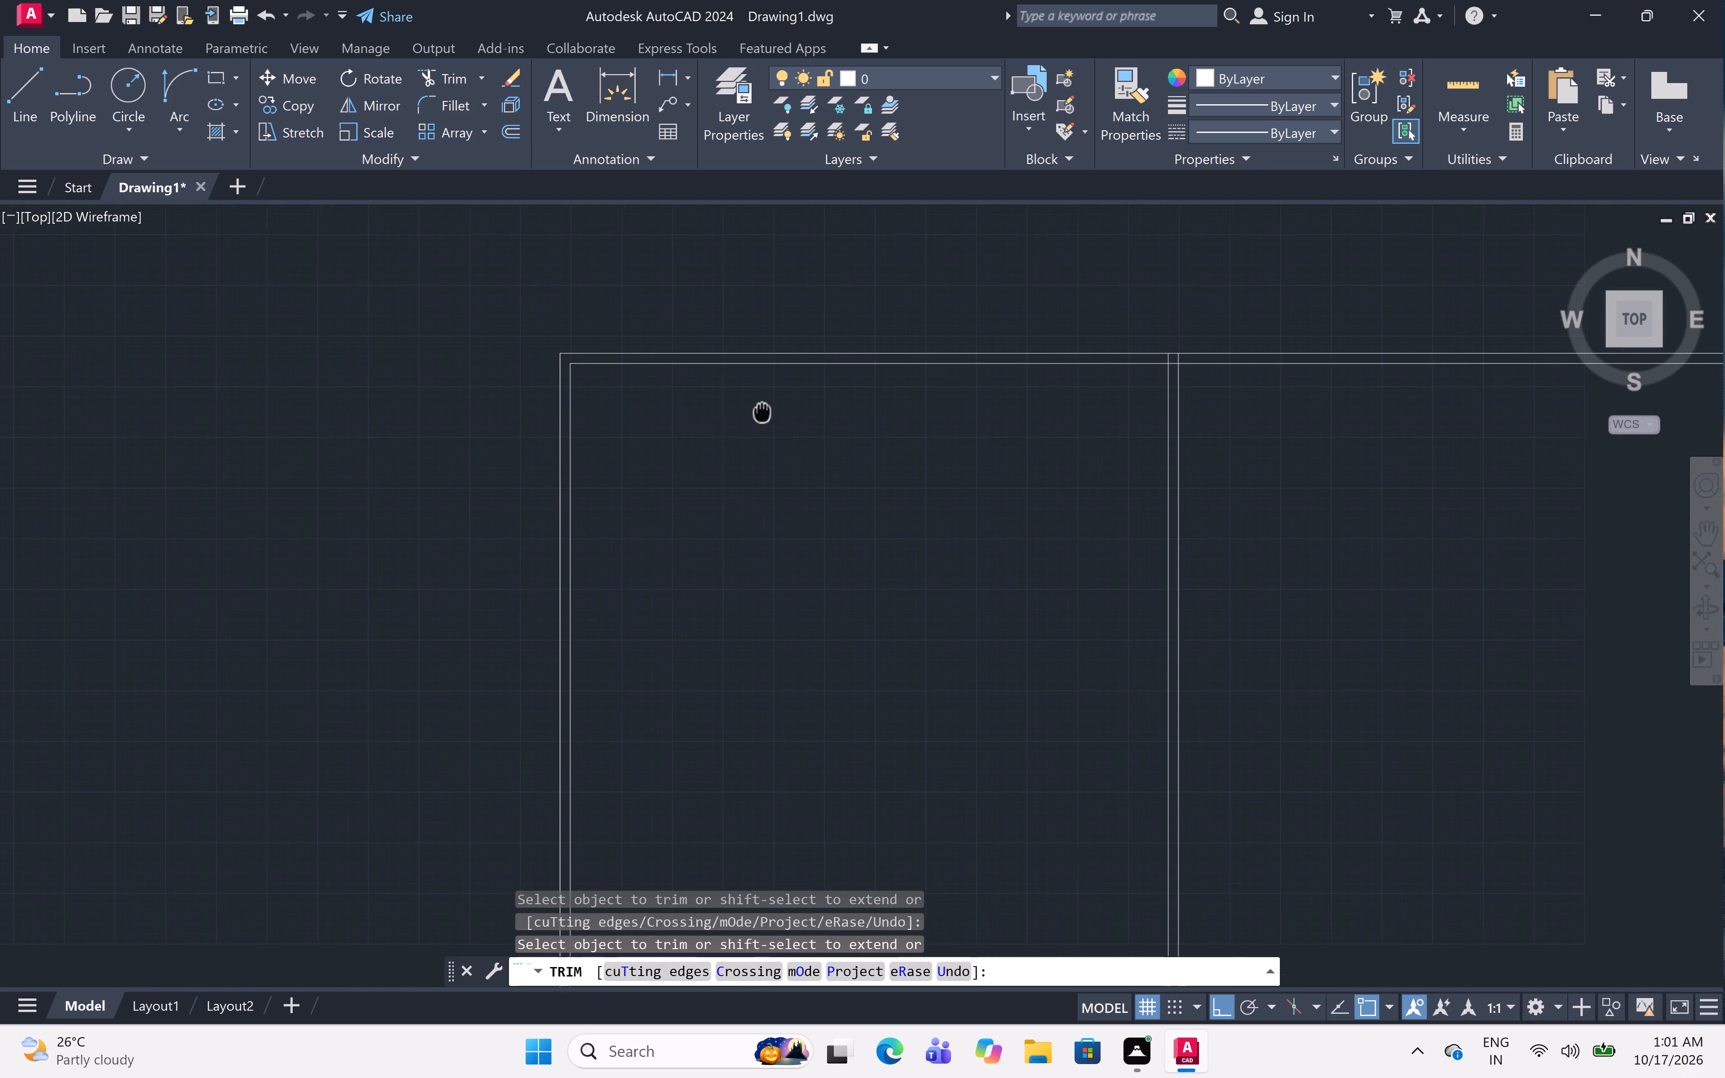
middle_click_drag(726, 415, 714, 420)
scroll(1123, 372, "up", 4)
left_click(1120, 334)
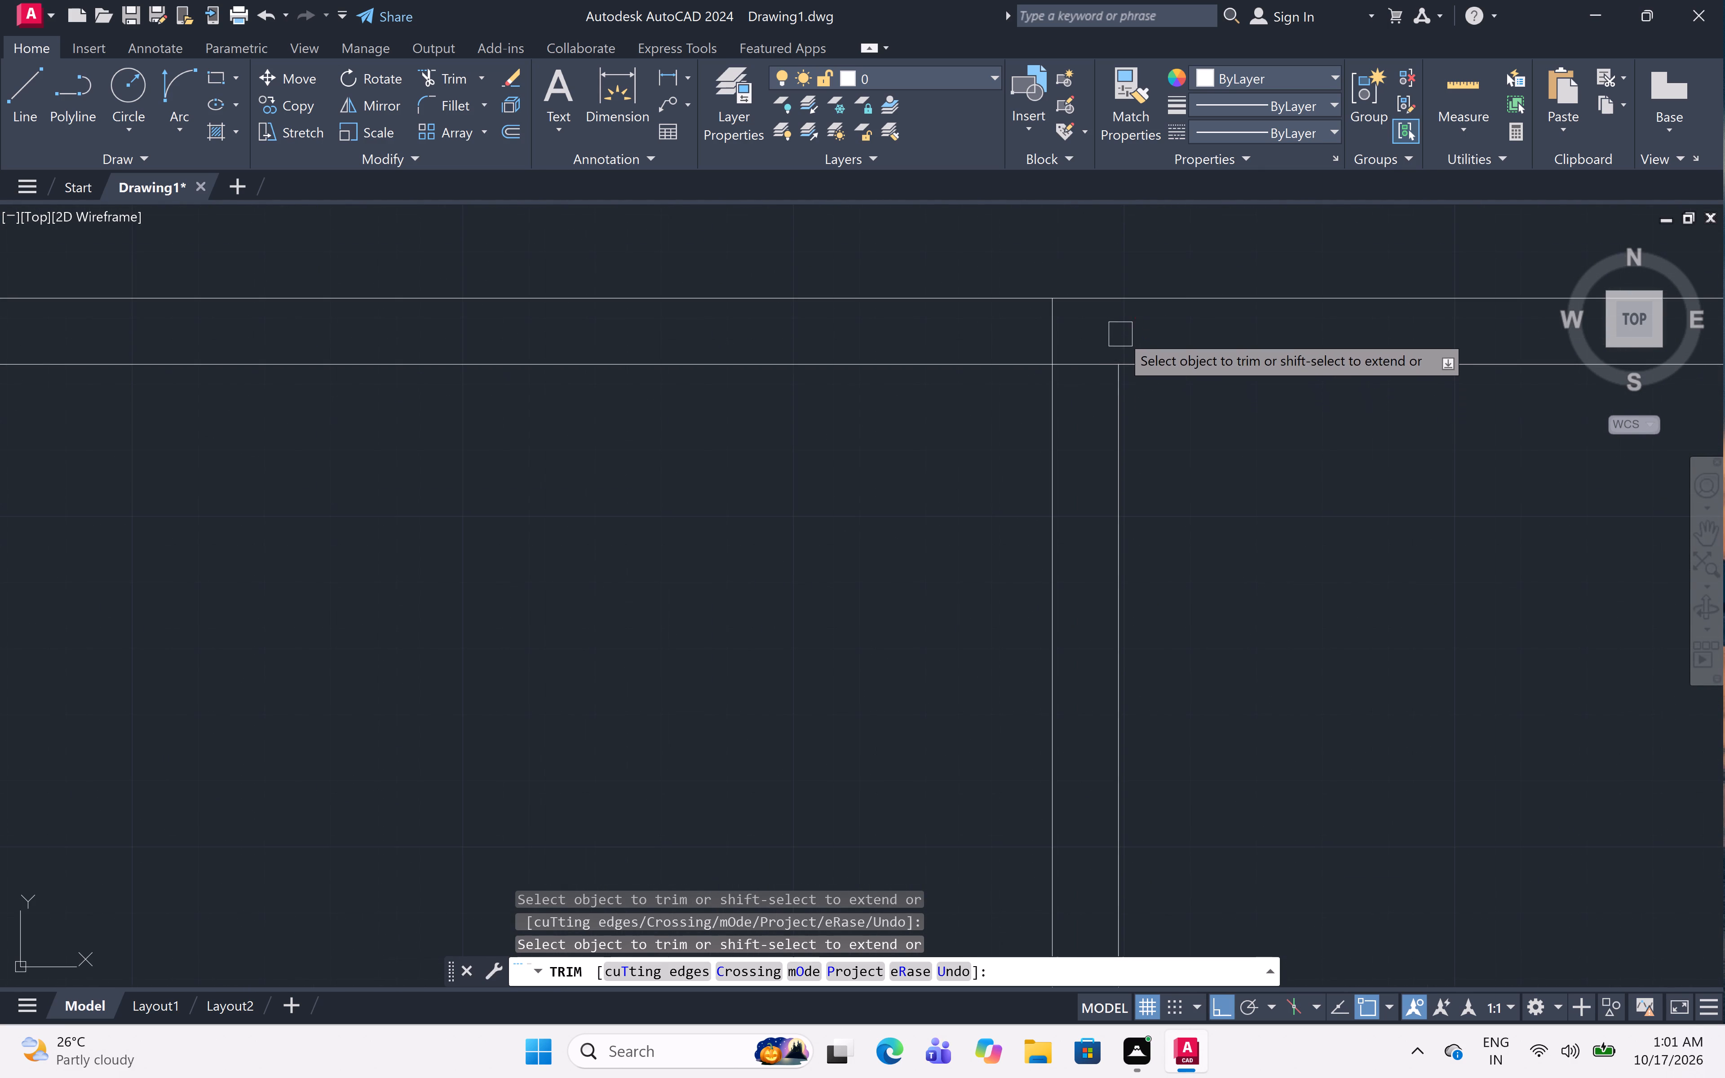
left_click(1066, 340)
left_click(1057, 340)
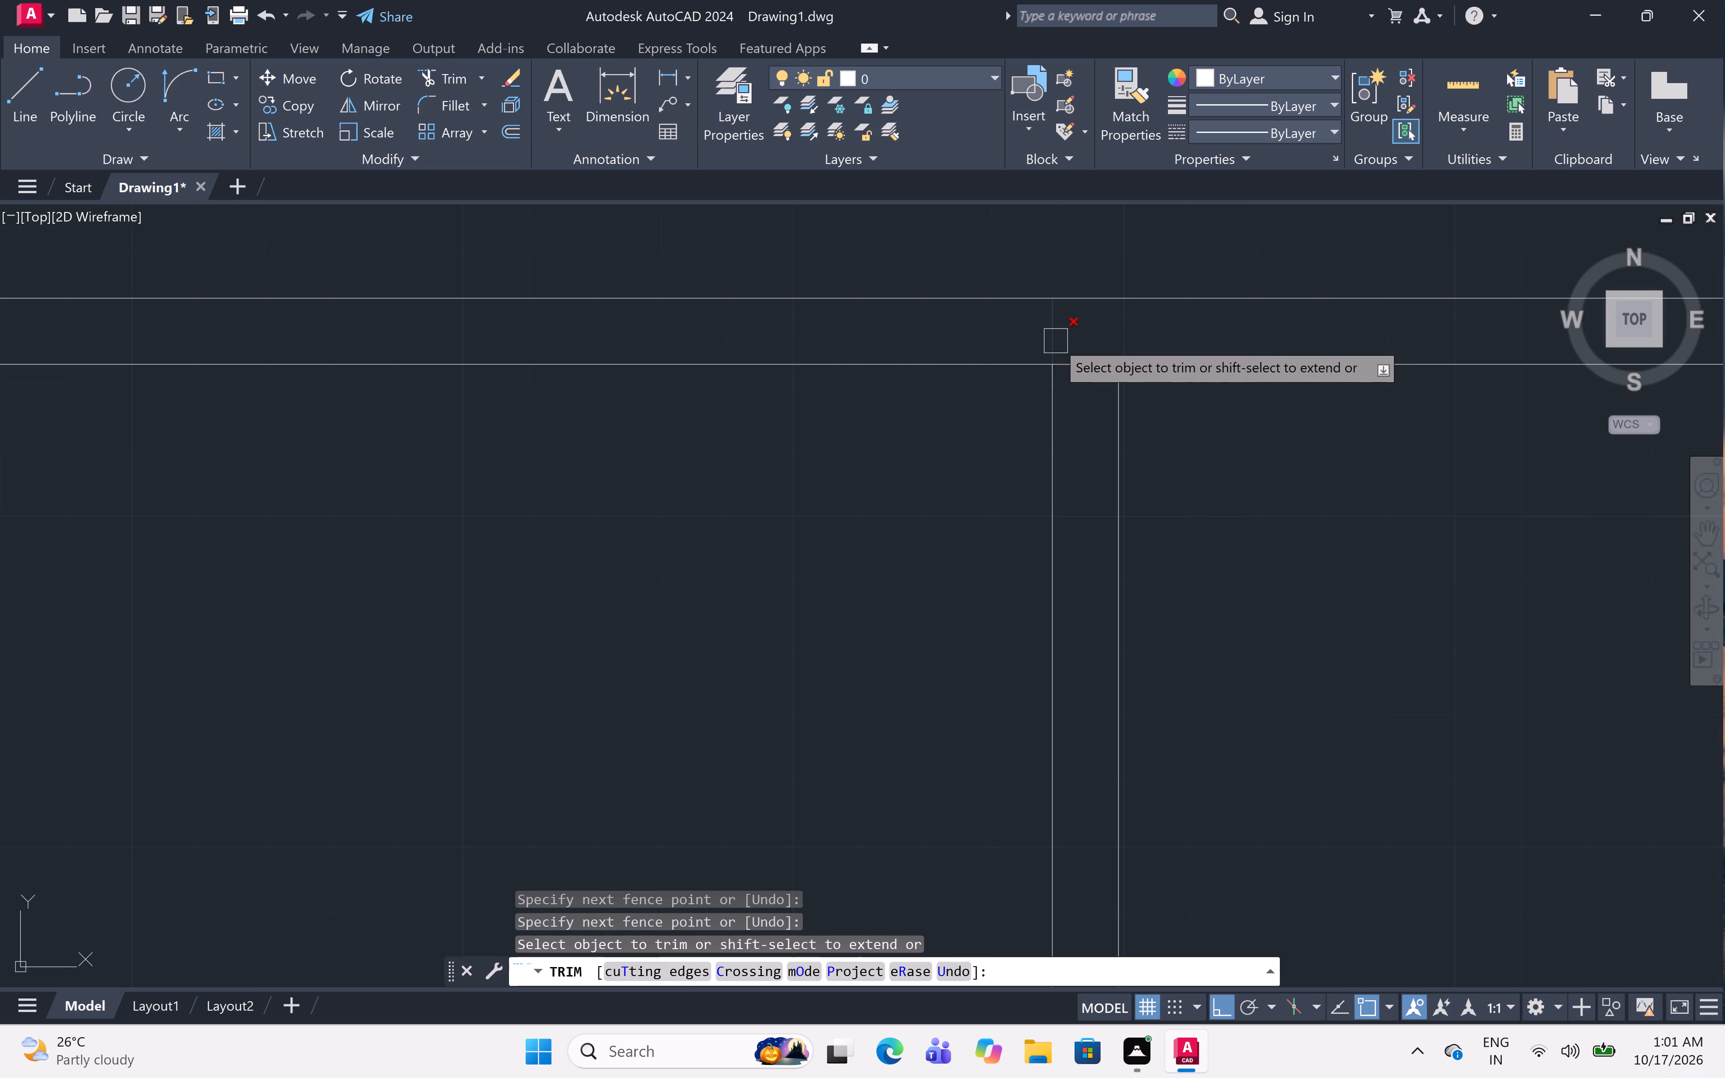
left_click(1062, 338)
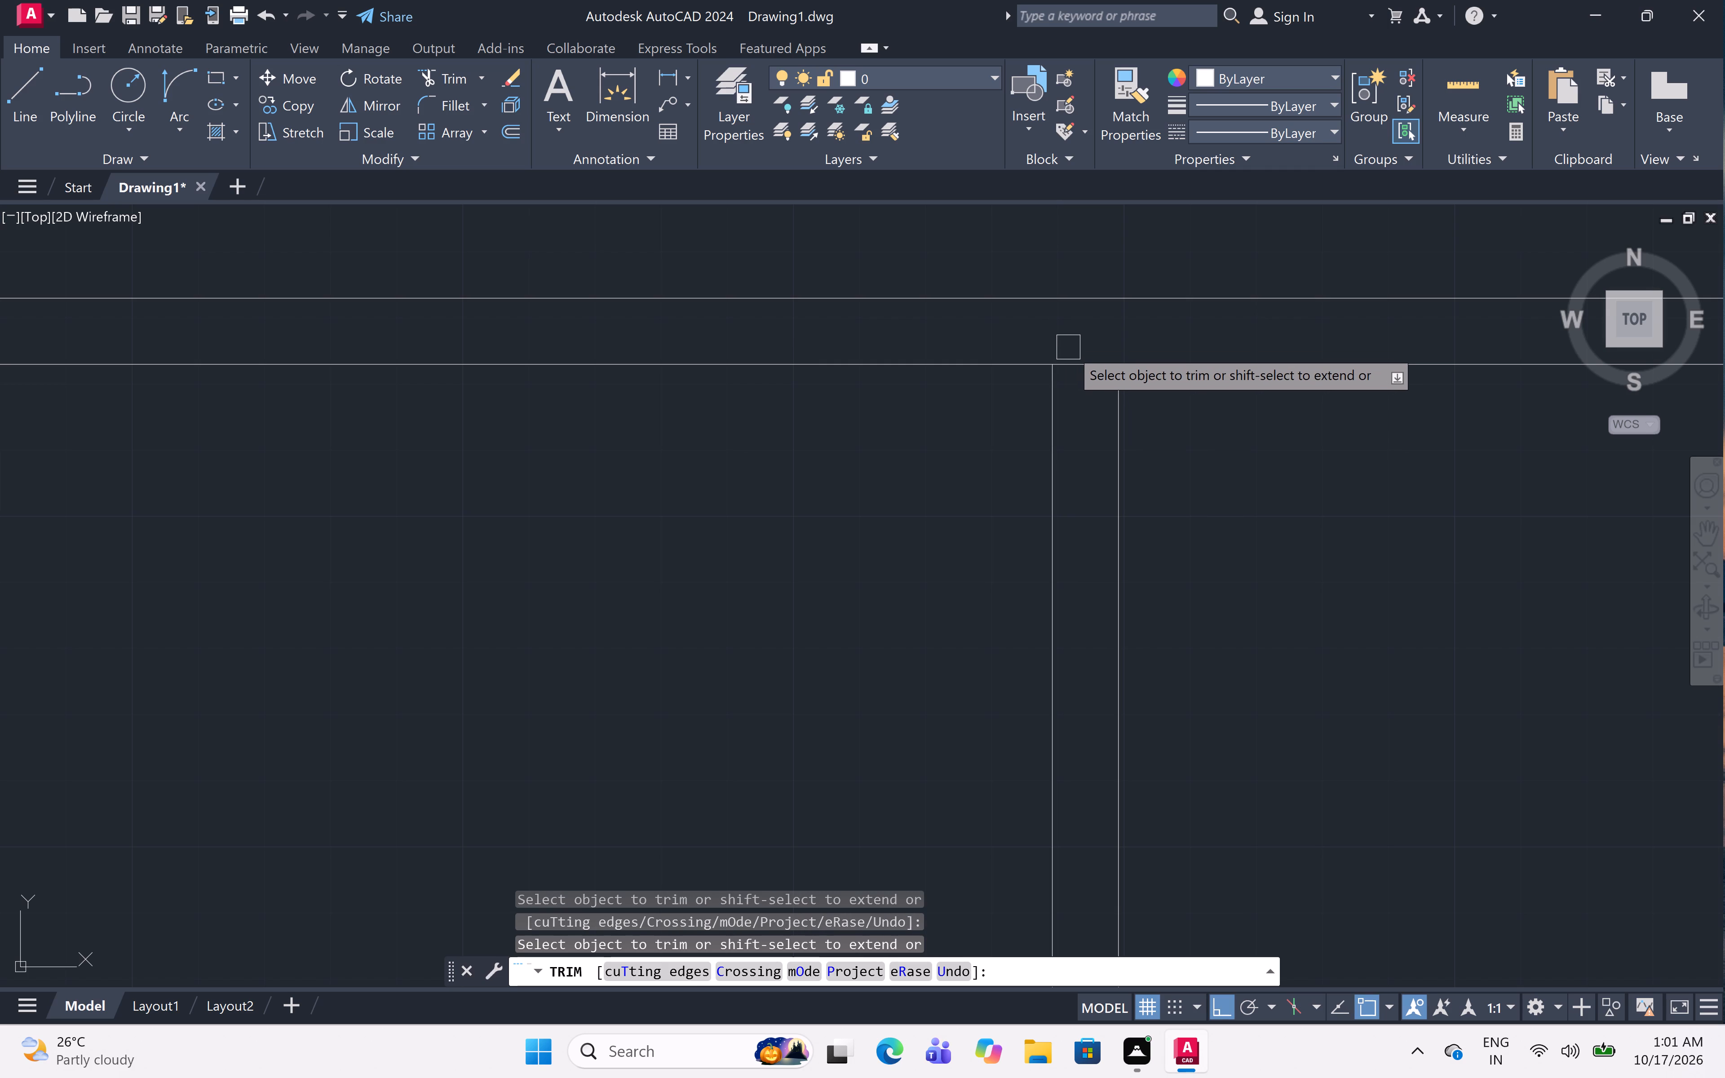
left_click(1073, 353)
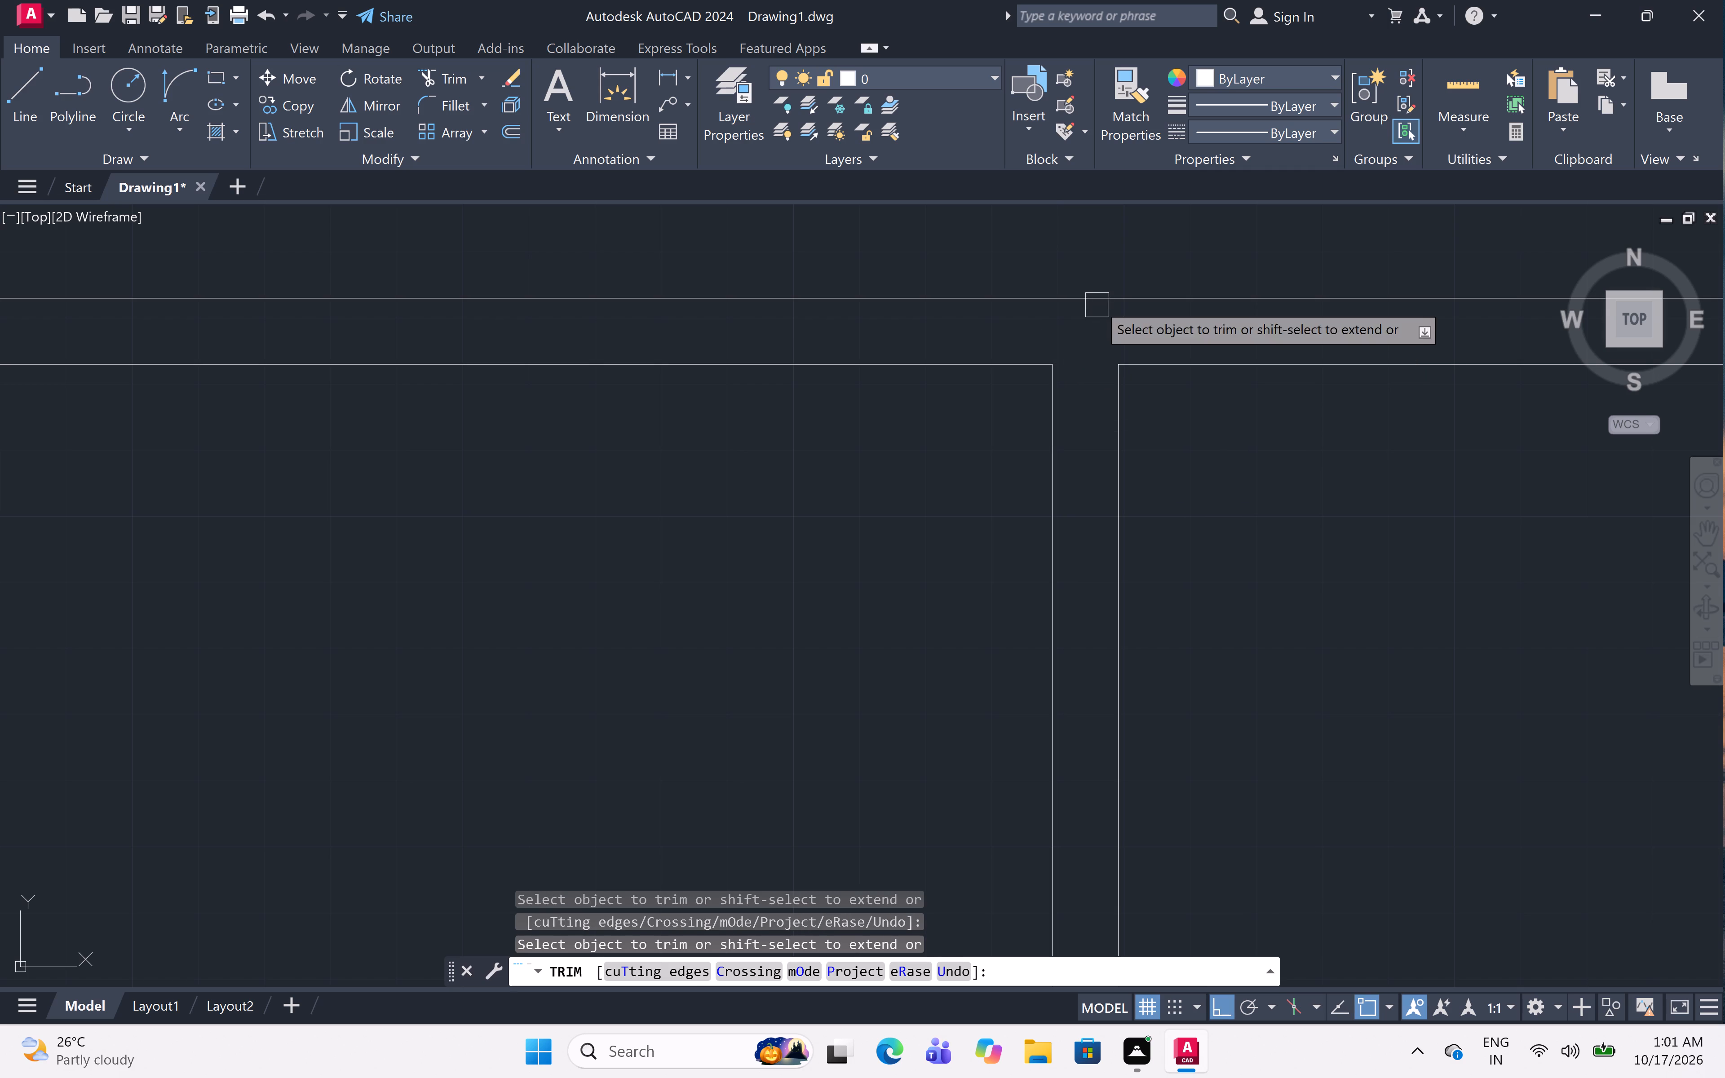
Trim the overlapping inner head and jamb lines at the second window's upper-right corner into a clean corner.
scroll(1097, 301, "down", 5)
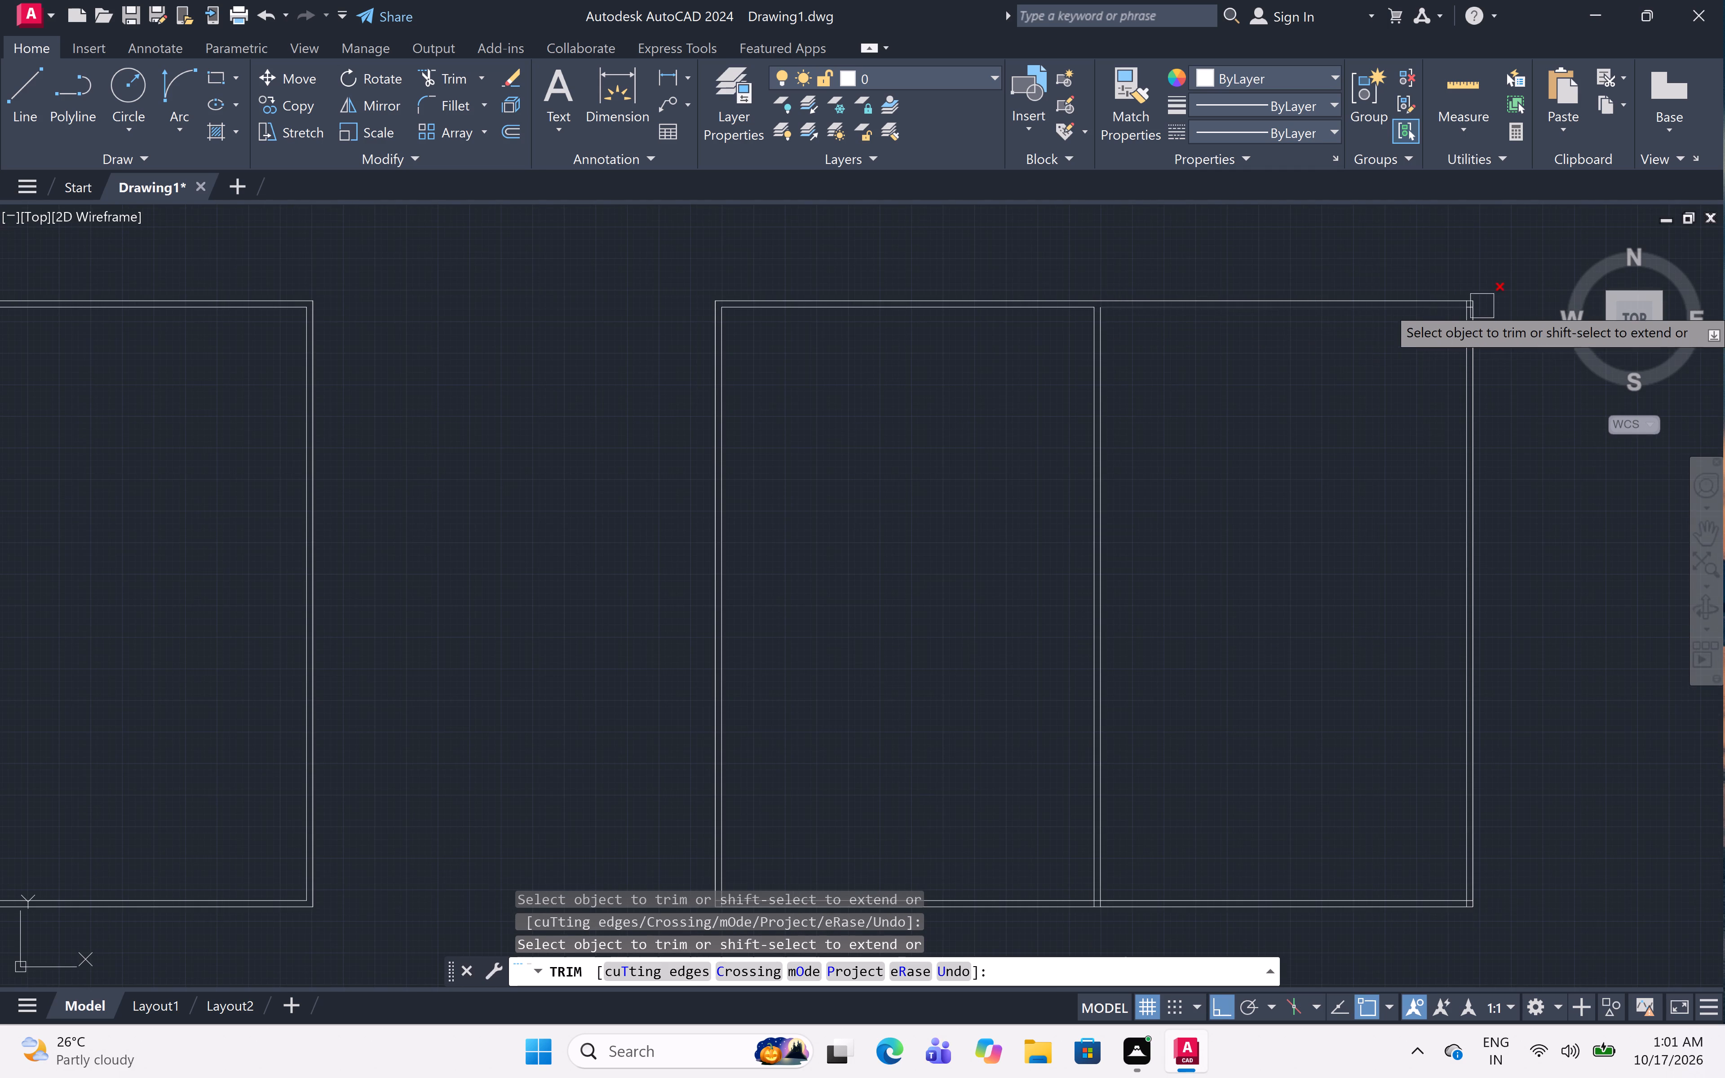
scroll(1473, 296, "up", 4)
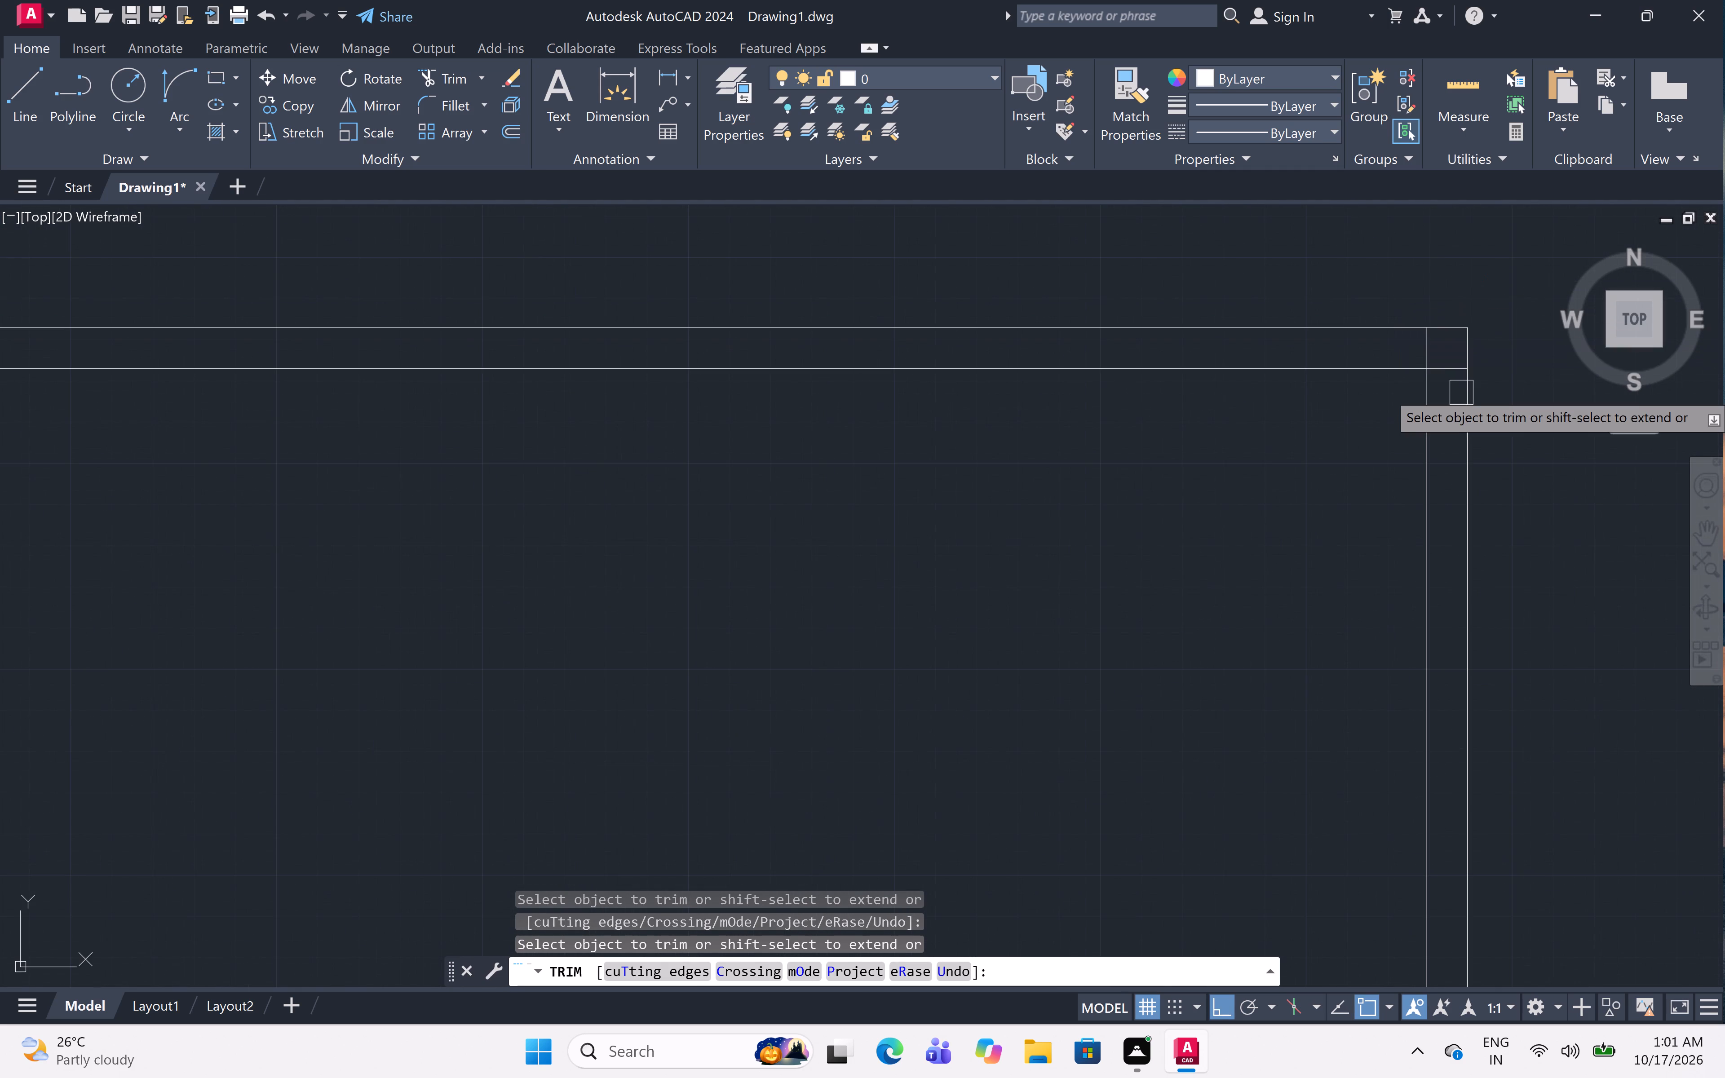
scroll(1454, 348, "up", 2)
left_click(1414, 405)
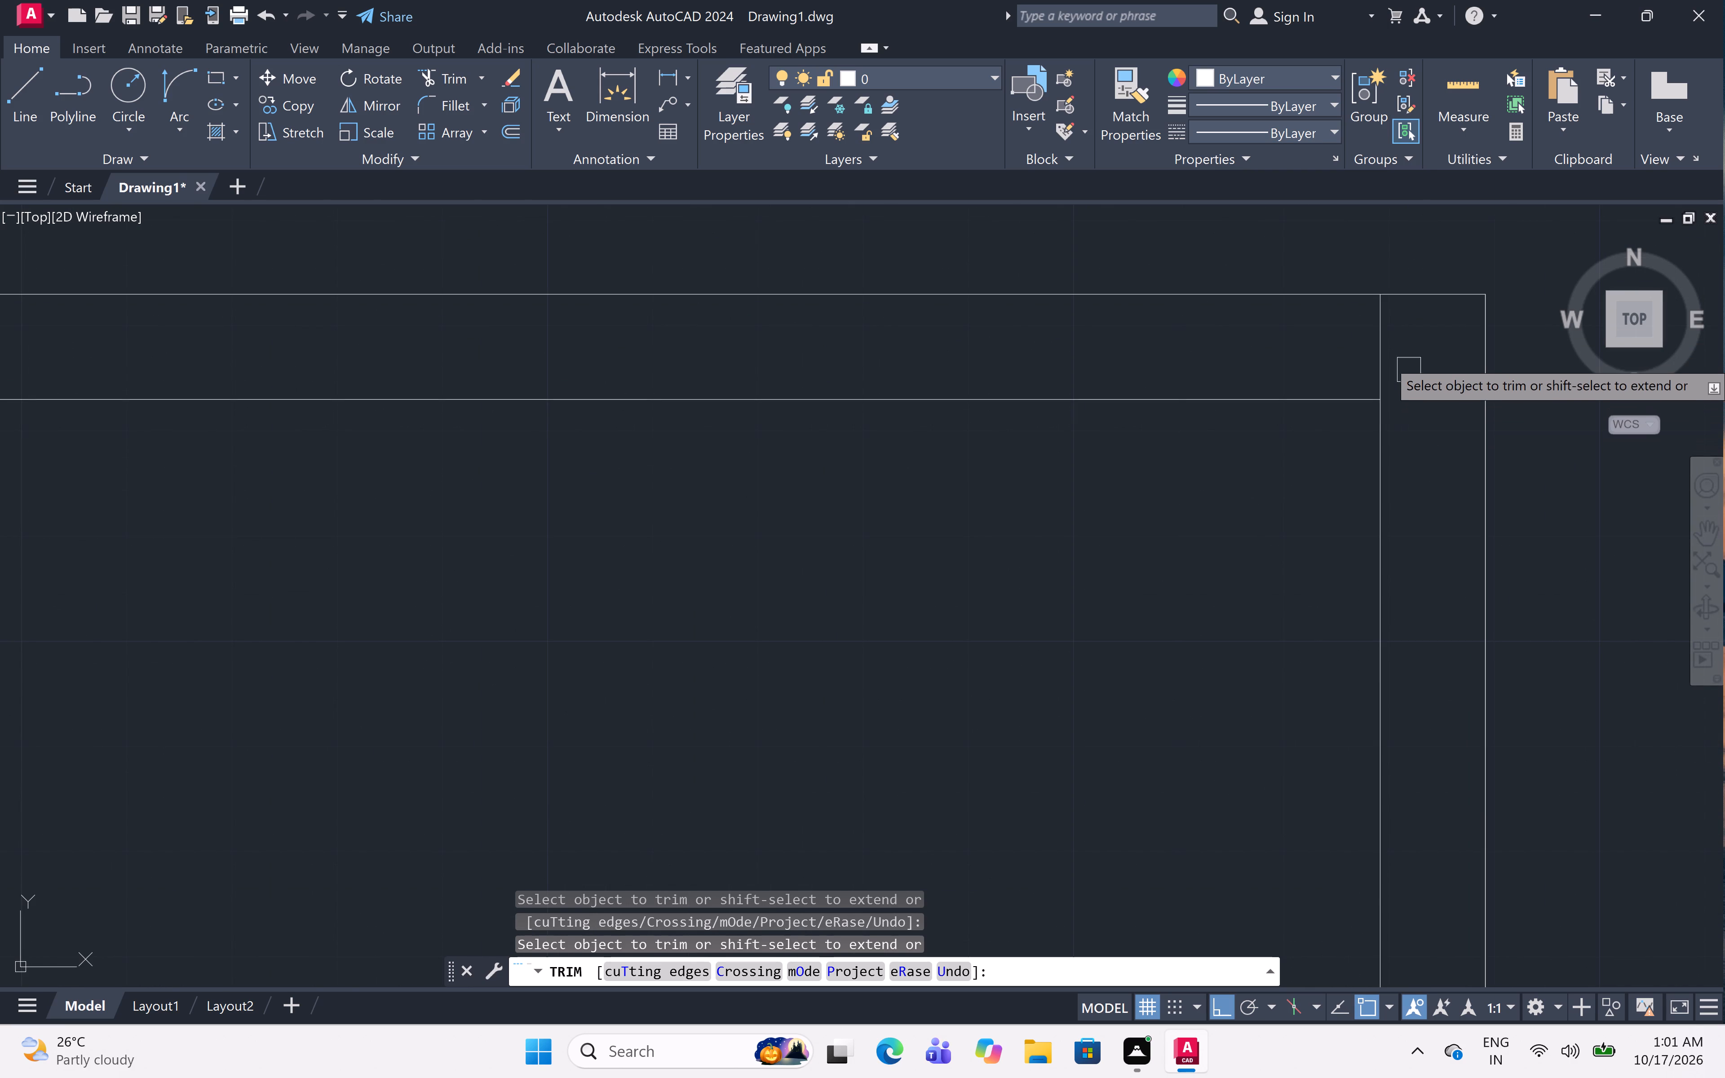
left_click(1385, 358)
scroll(1386, 241, "down", 6)
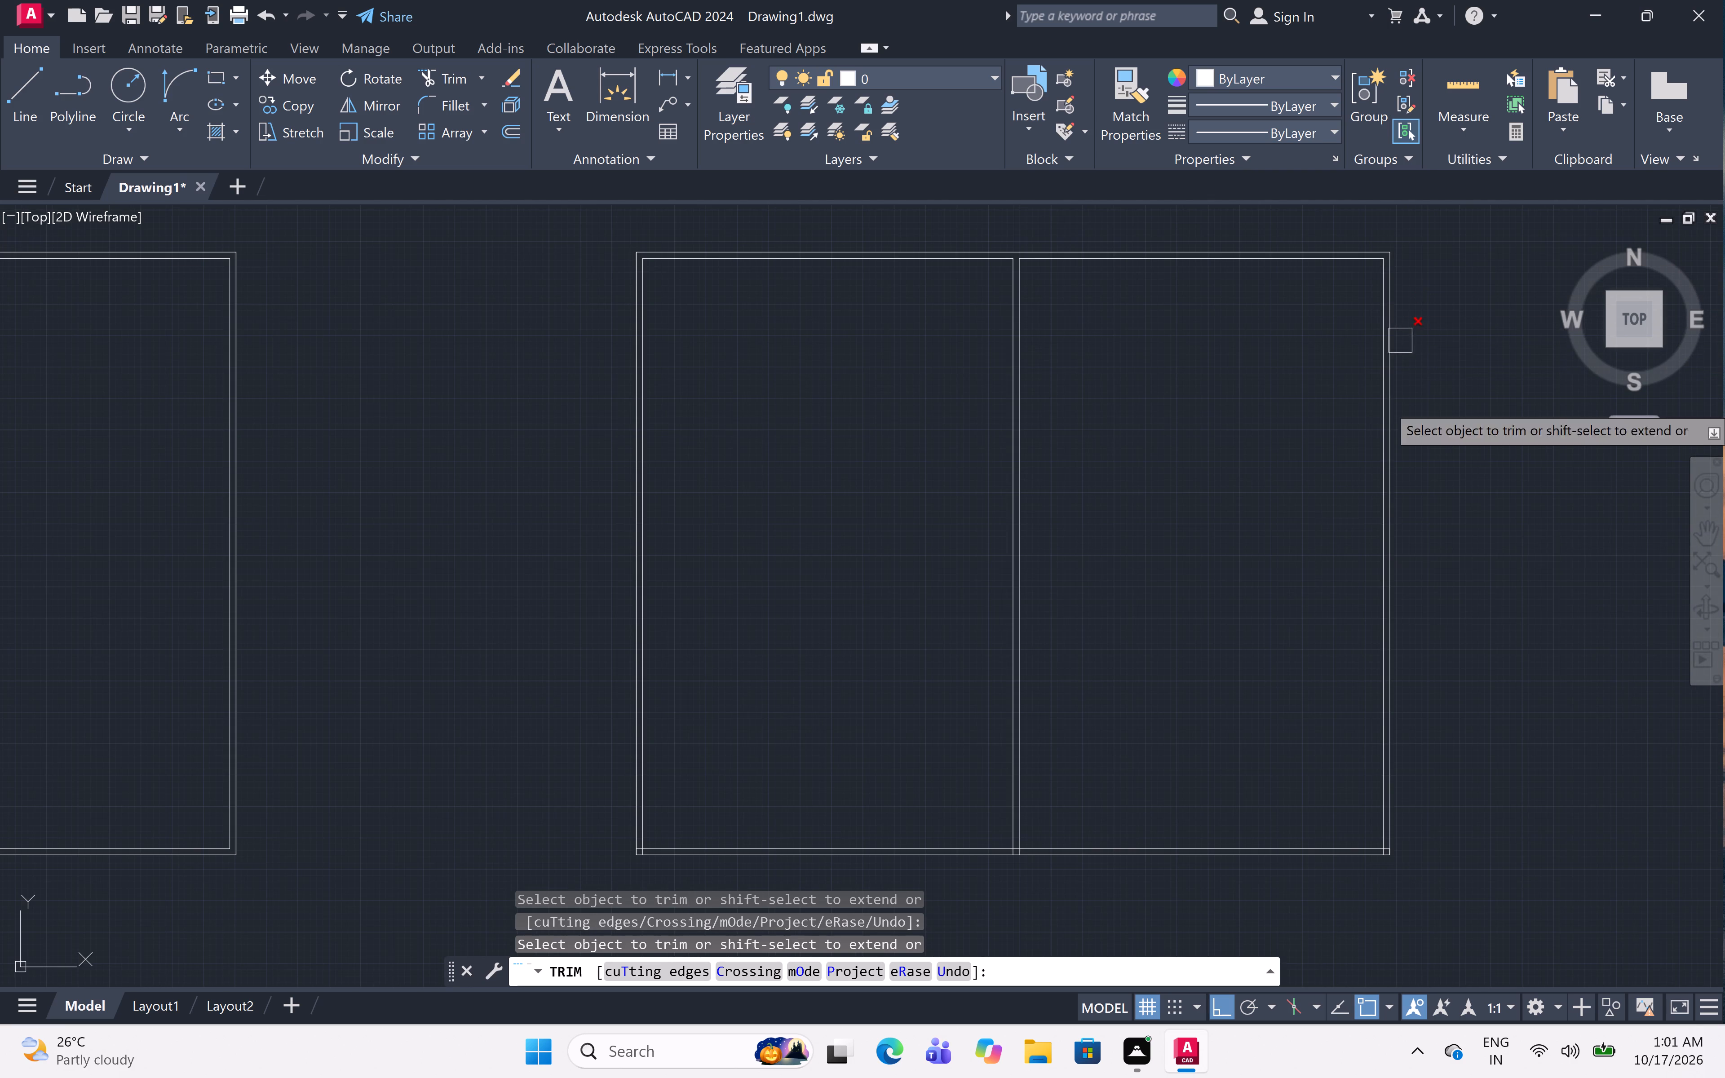
scroll(1388, 609, "down", 3)
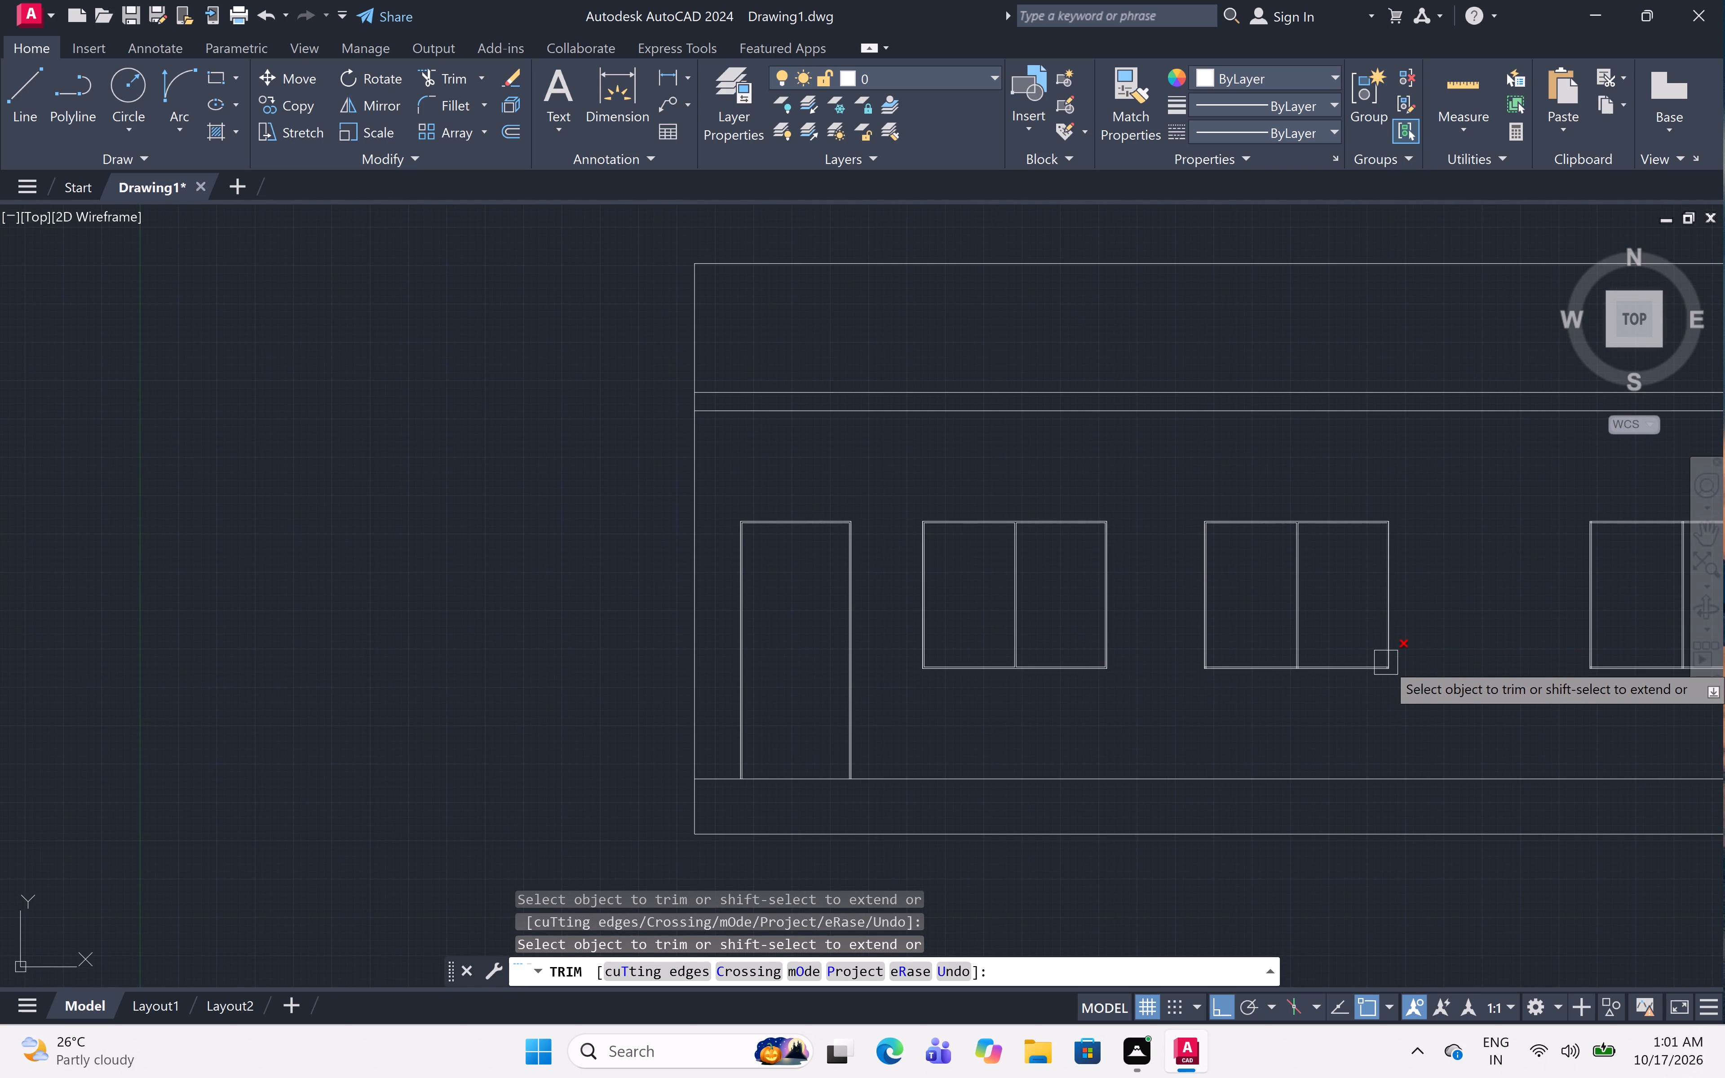
Trim the overlapping inner sill and jamb lines at the second window's lower-right corner into a clean corner.
scroll(1386, 663, "up", 6)
scroll(1392, 778, "up", 3)
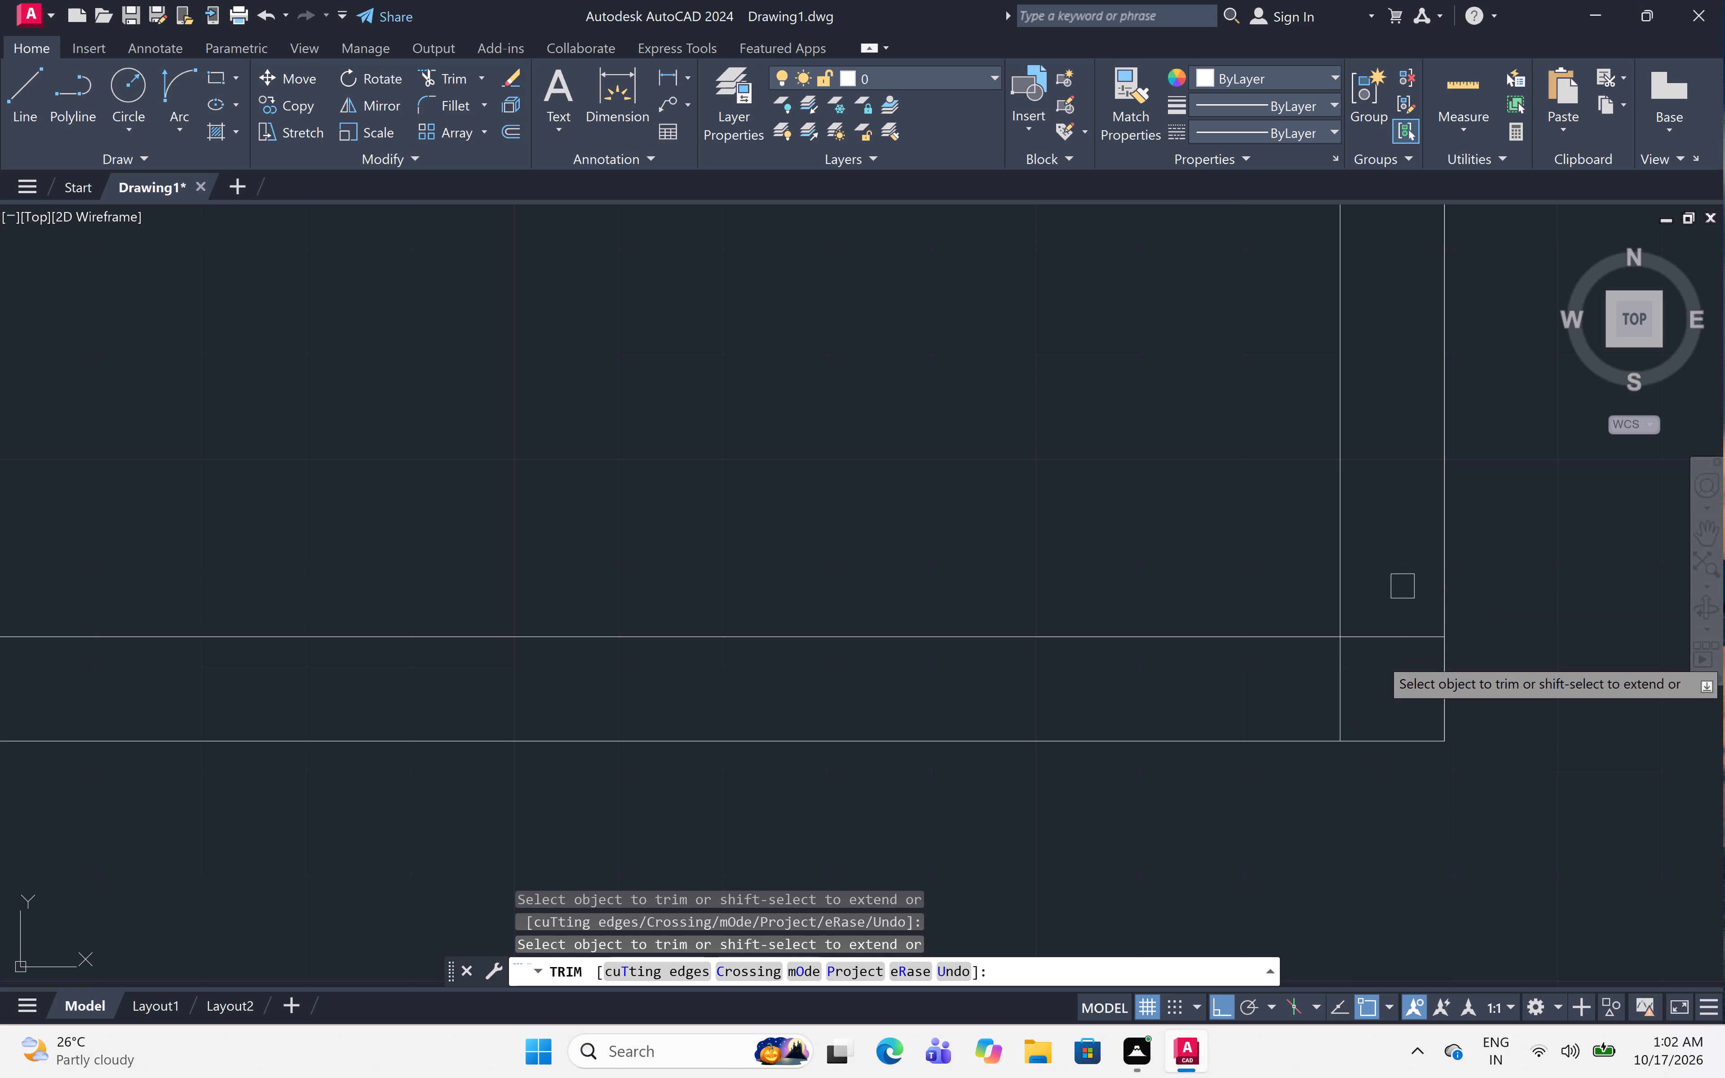
left_click(1389, 642)
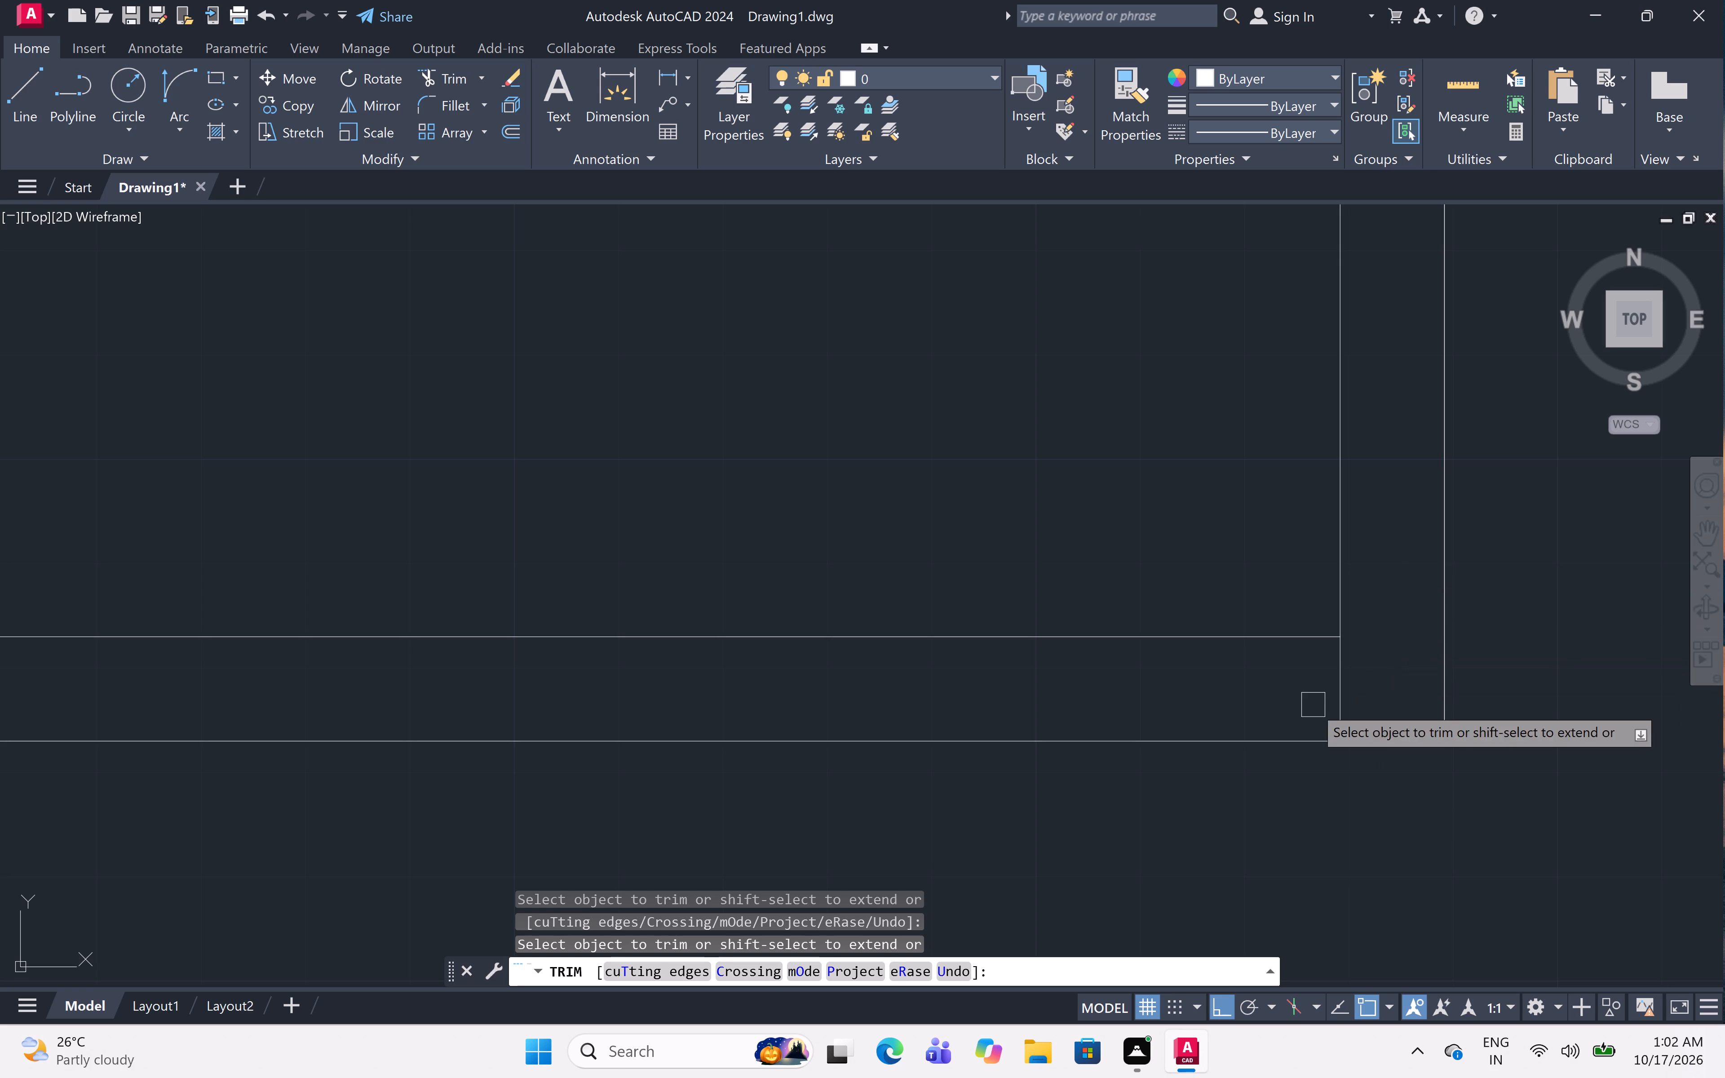
left_click(1337, 685)
Cut the second window's inner sill line between the two centre mullion lines, and trim both mullion lines back to it.
scroll(1336, 676, "down", 5)
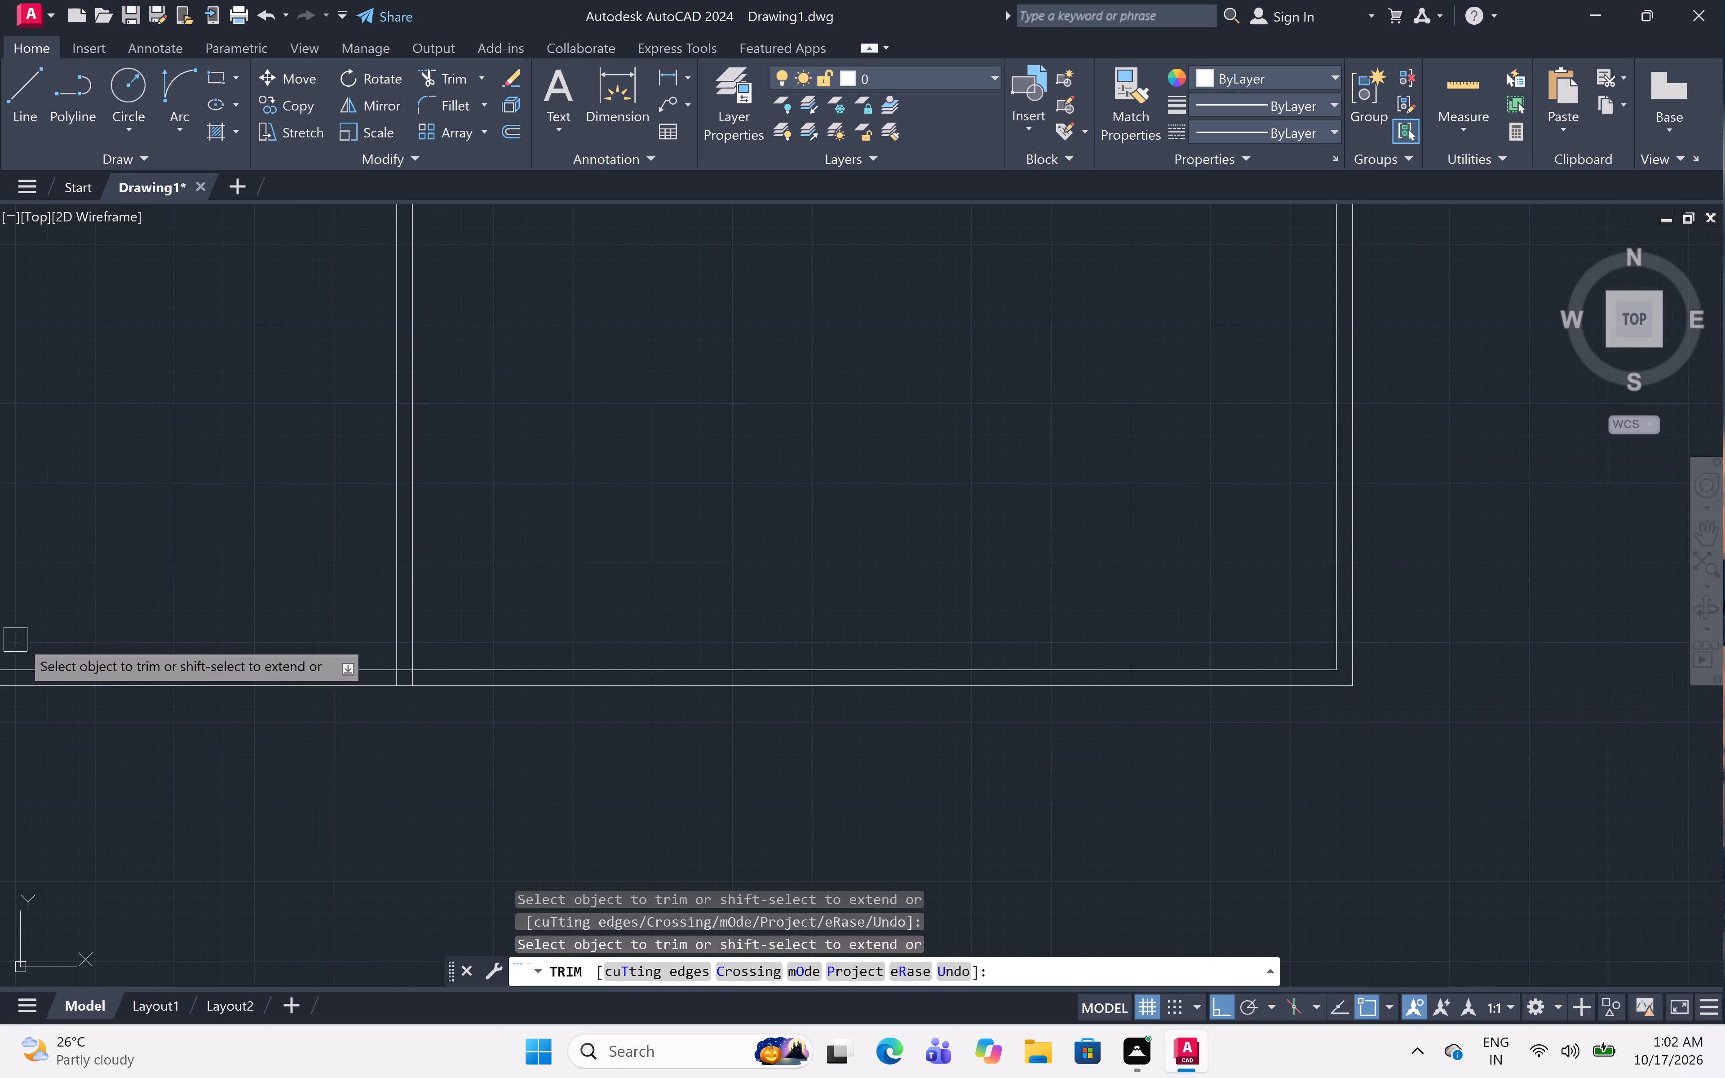
scroll(354, 652, "up", 3)
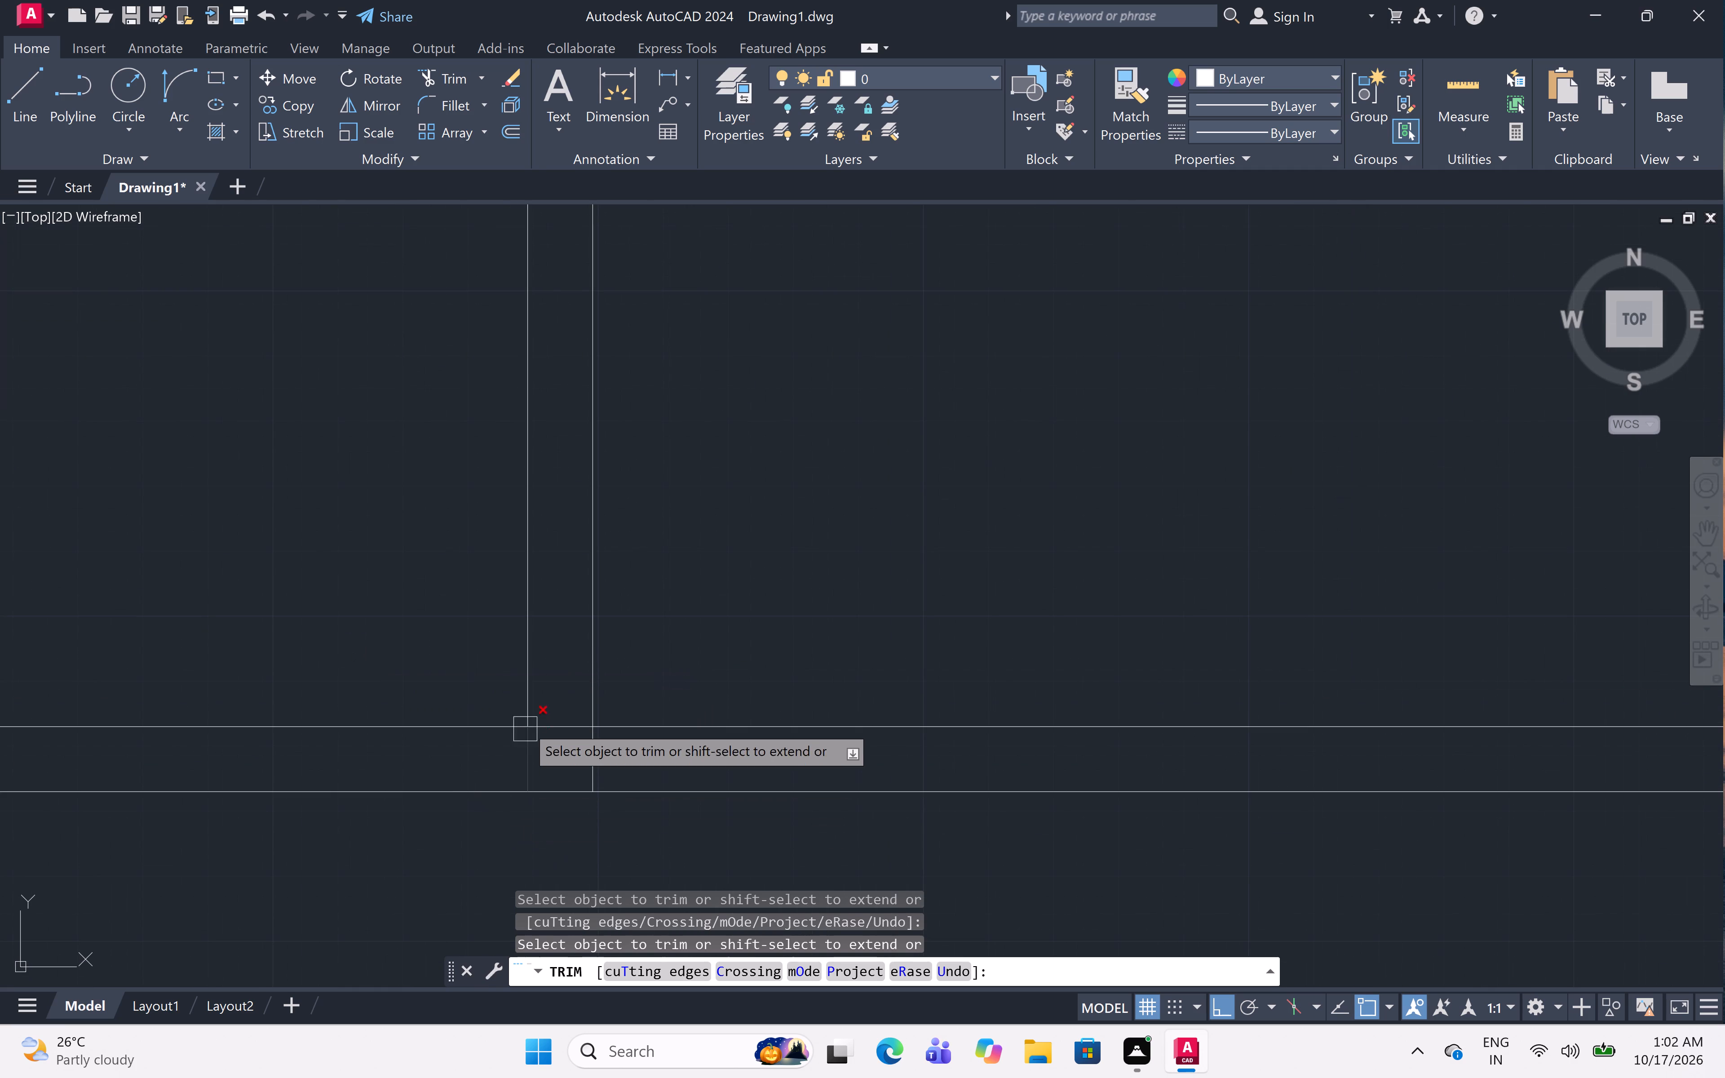
left_click(555, 736)
left_click(528, 769)
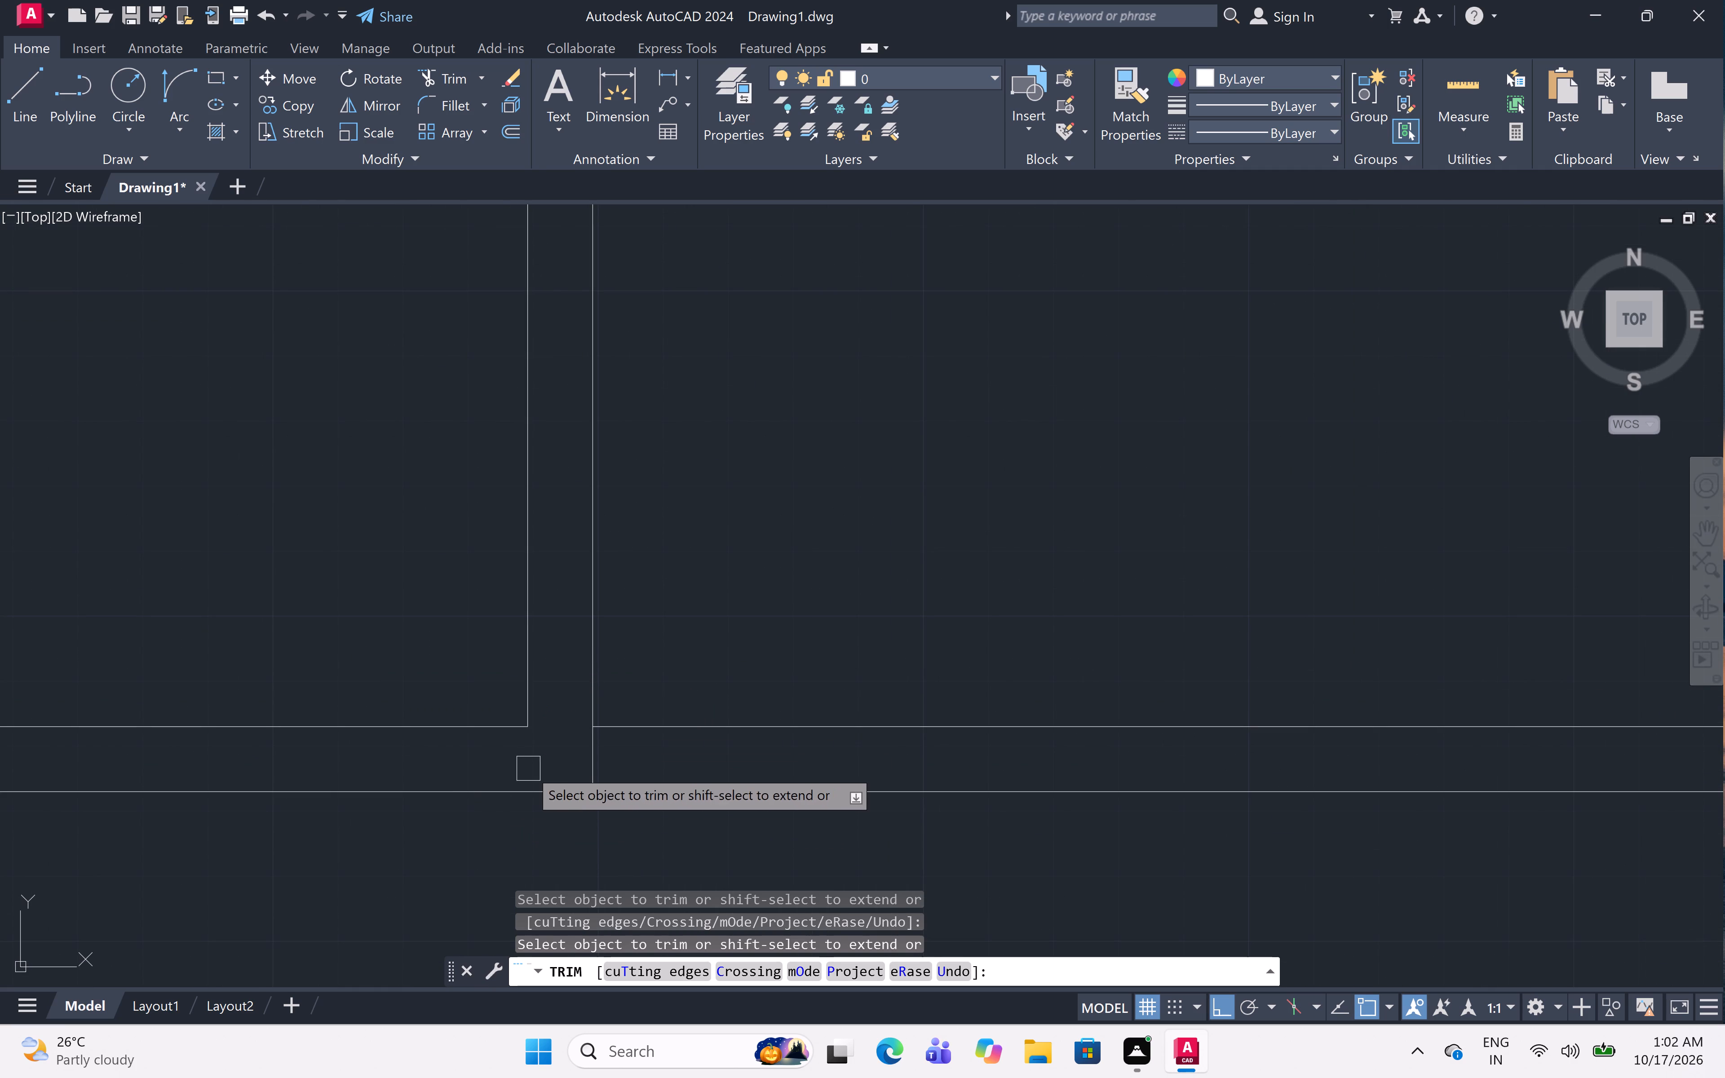
left_click(601, 757)
Trim the overlapping inner sill and jamb lines at the second window's lower-left corner into a clean corner.
scroll(756, 691, "down", 5)
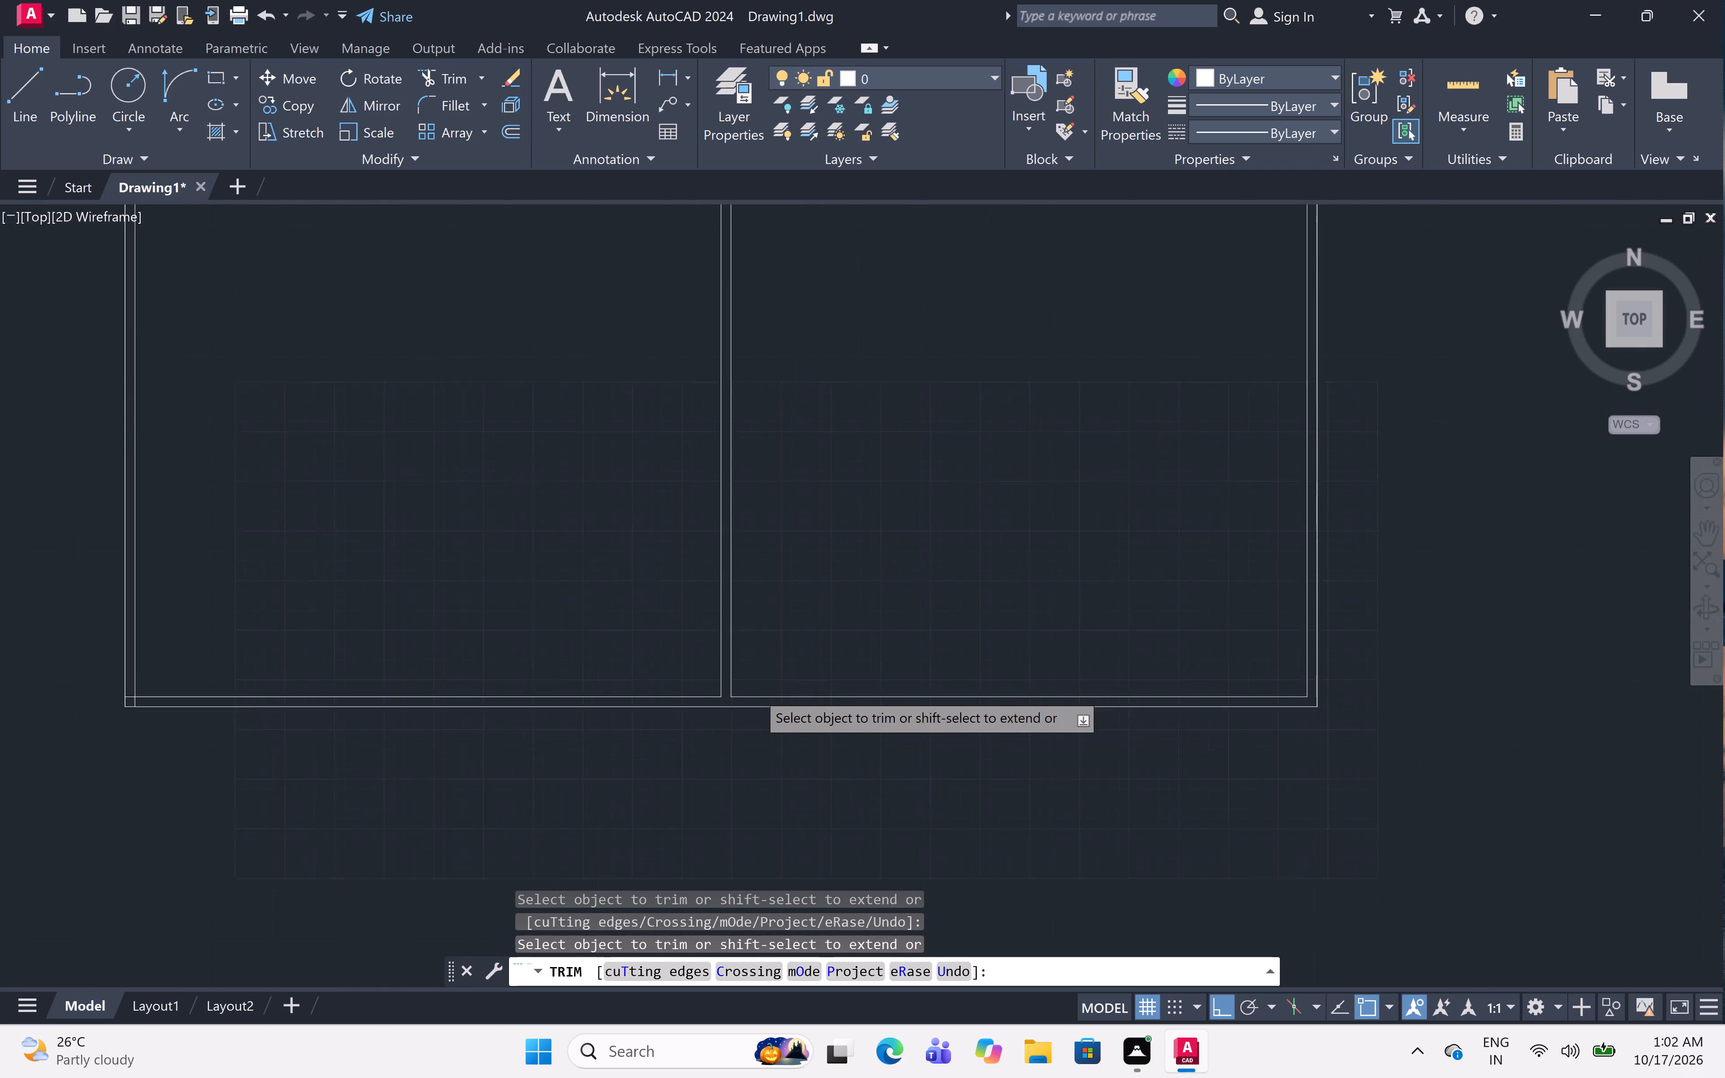
scroll(357, 695, "up", 3)
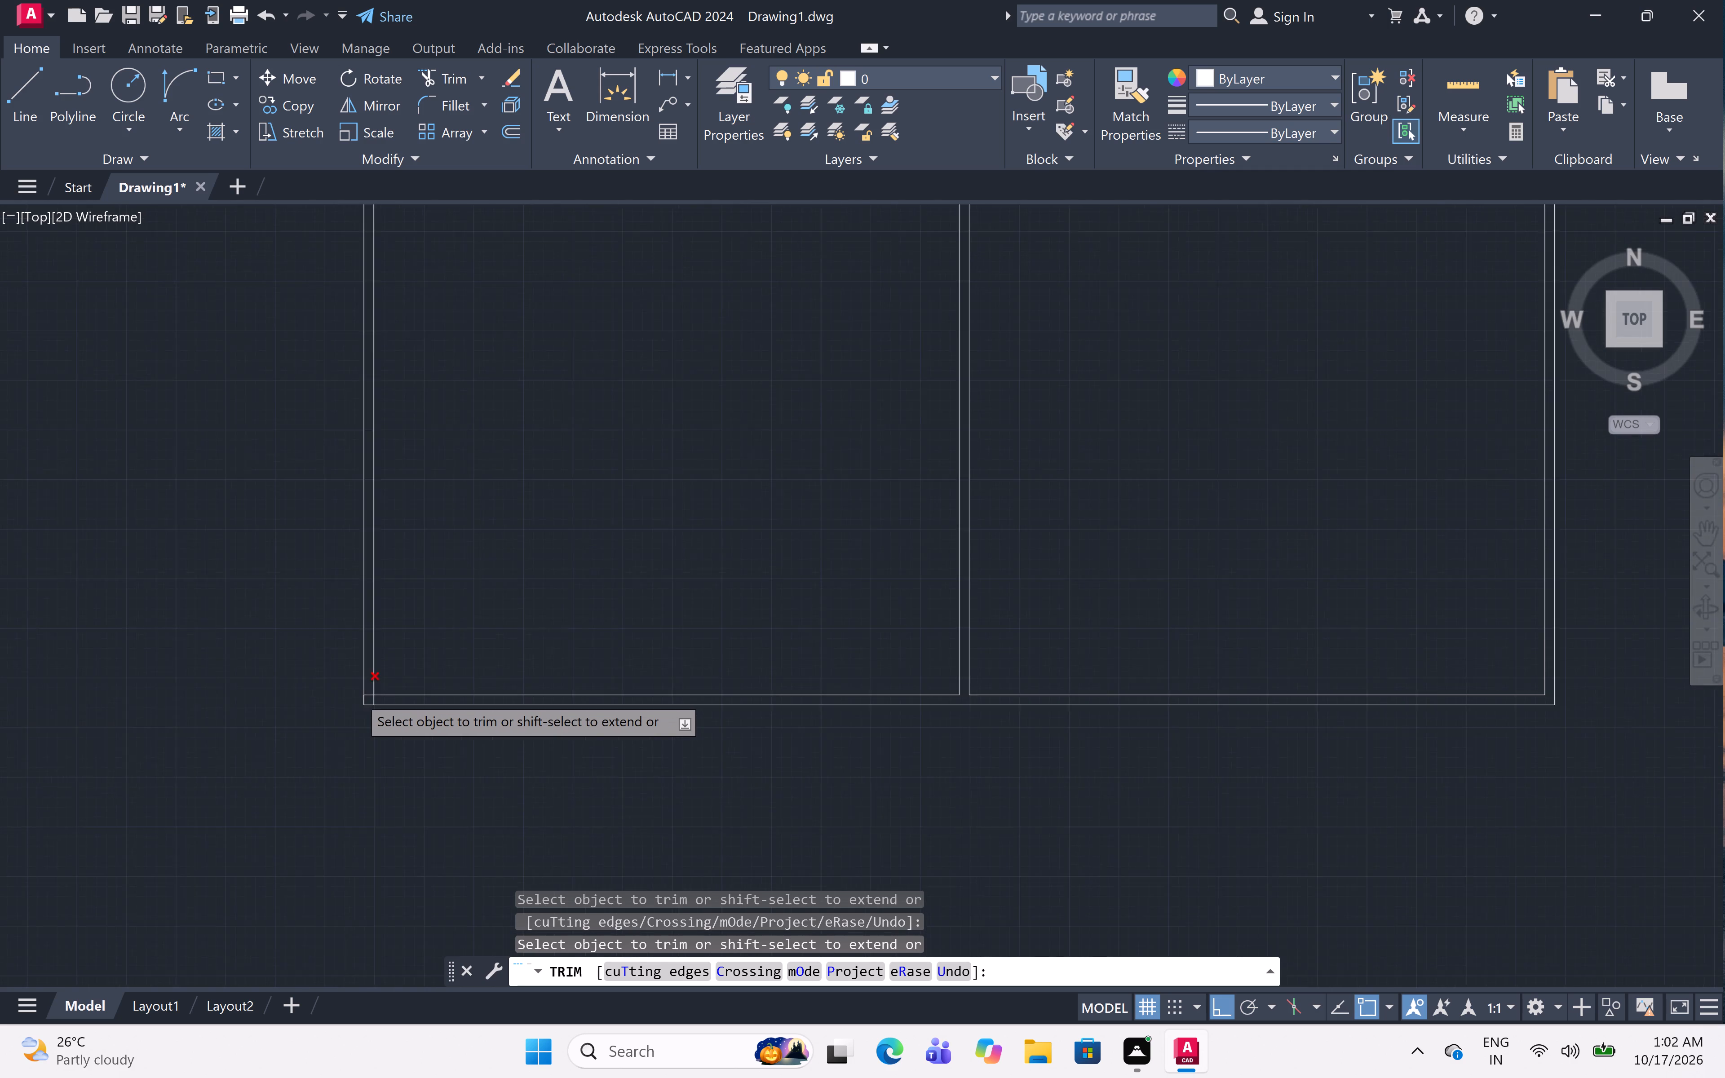
scroll(358, 697, "up", 2)
scroll(404, 721, "up", 2)
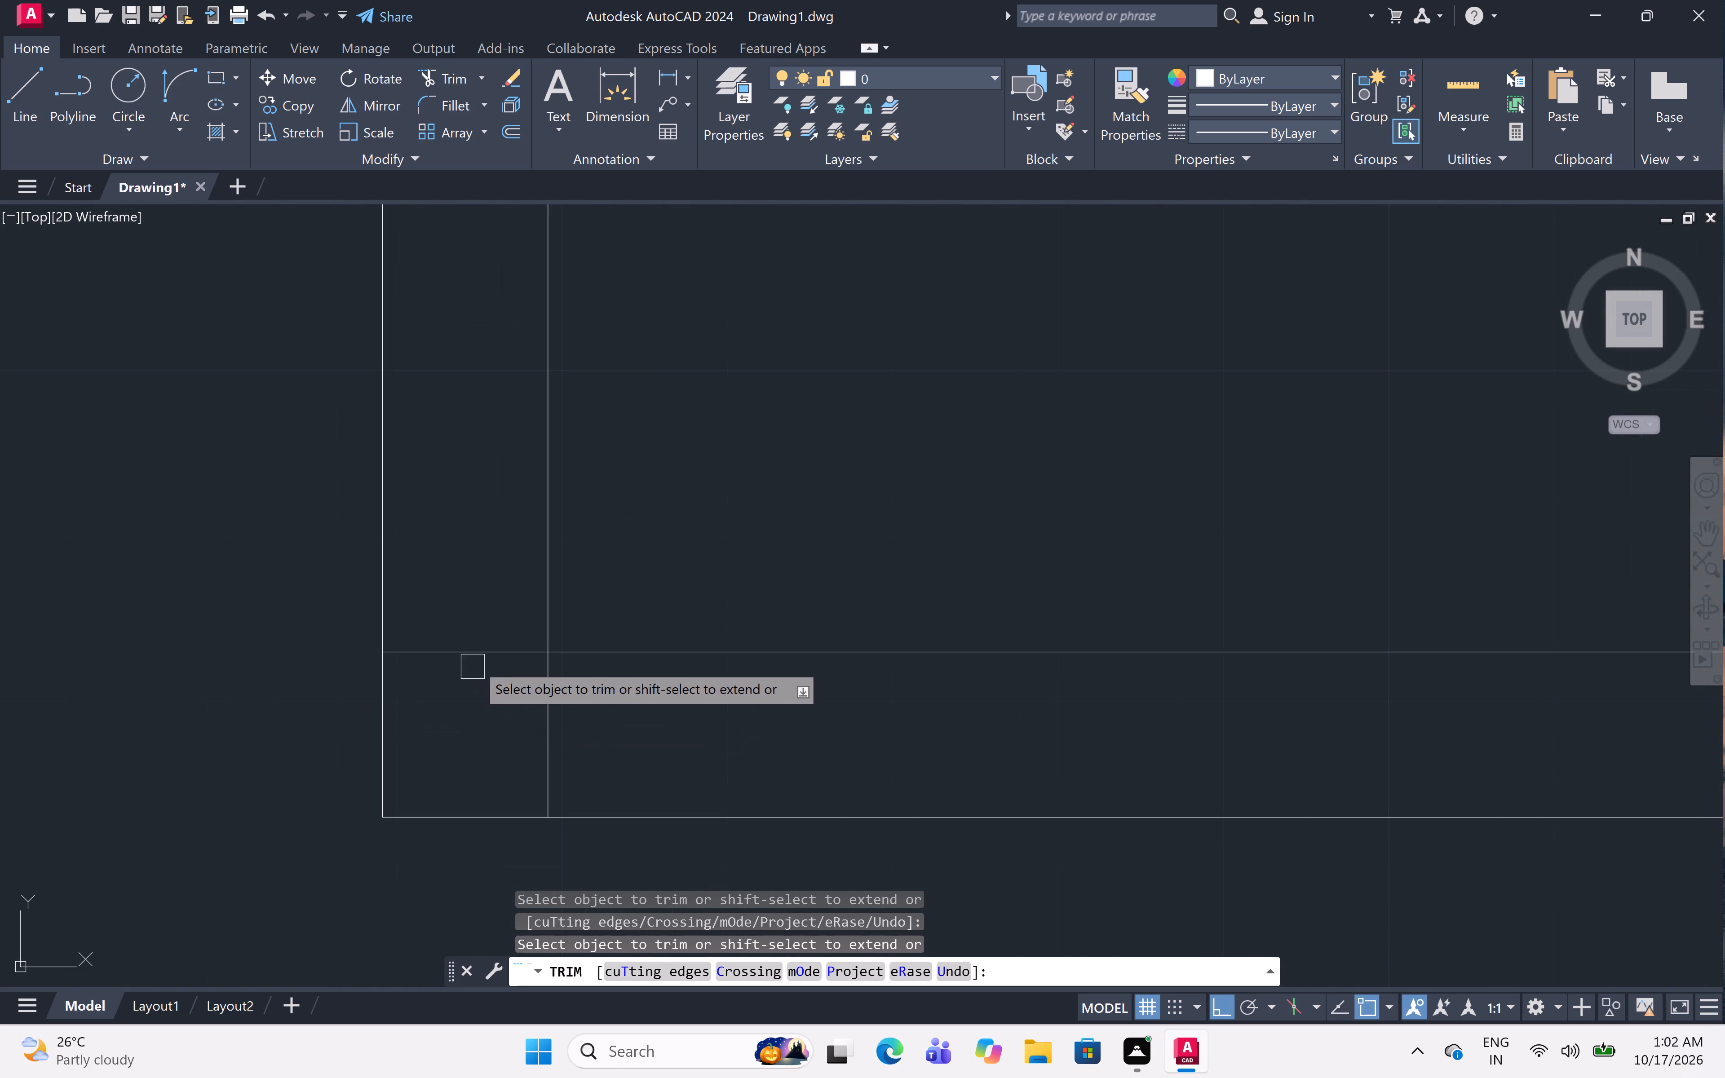
left_click(477, 661)
left_click(542, 718)
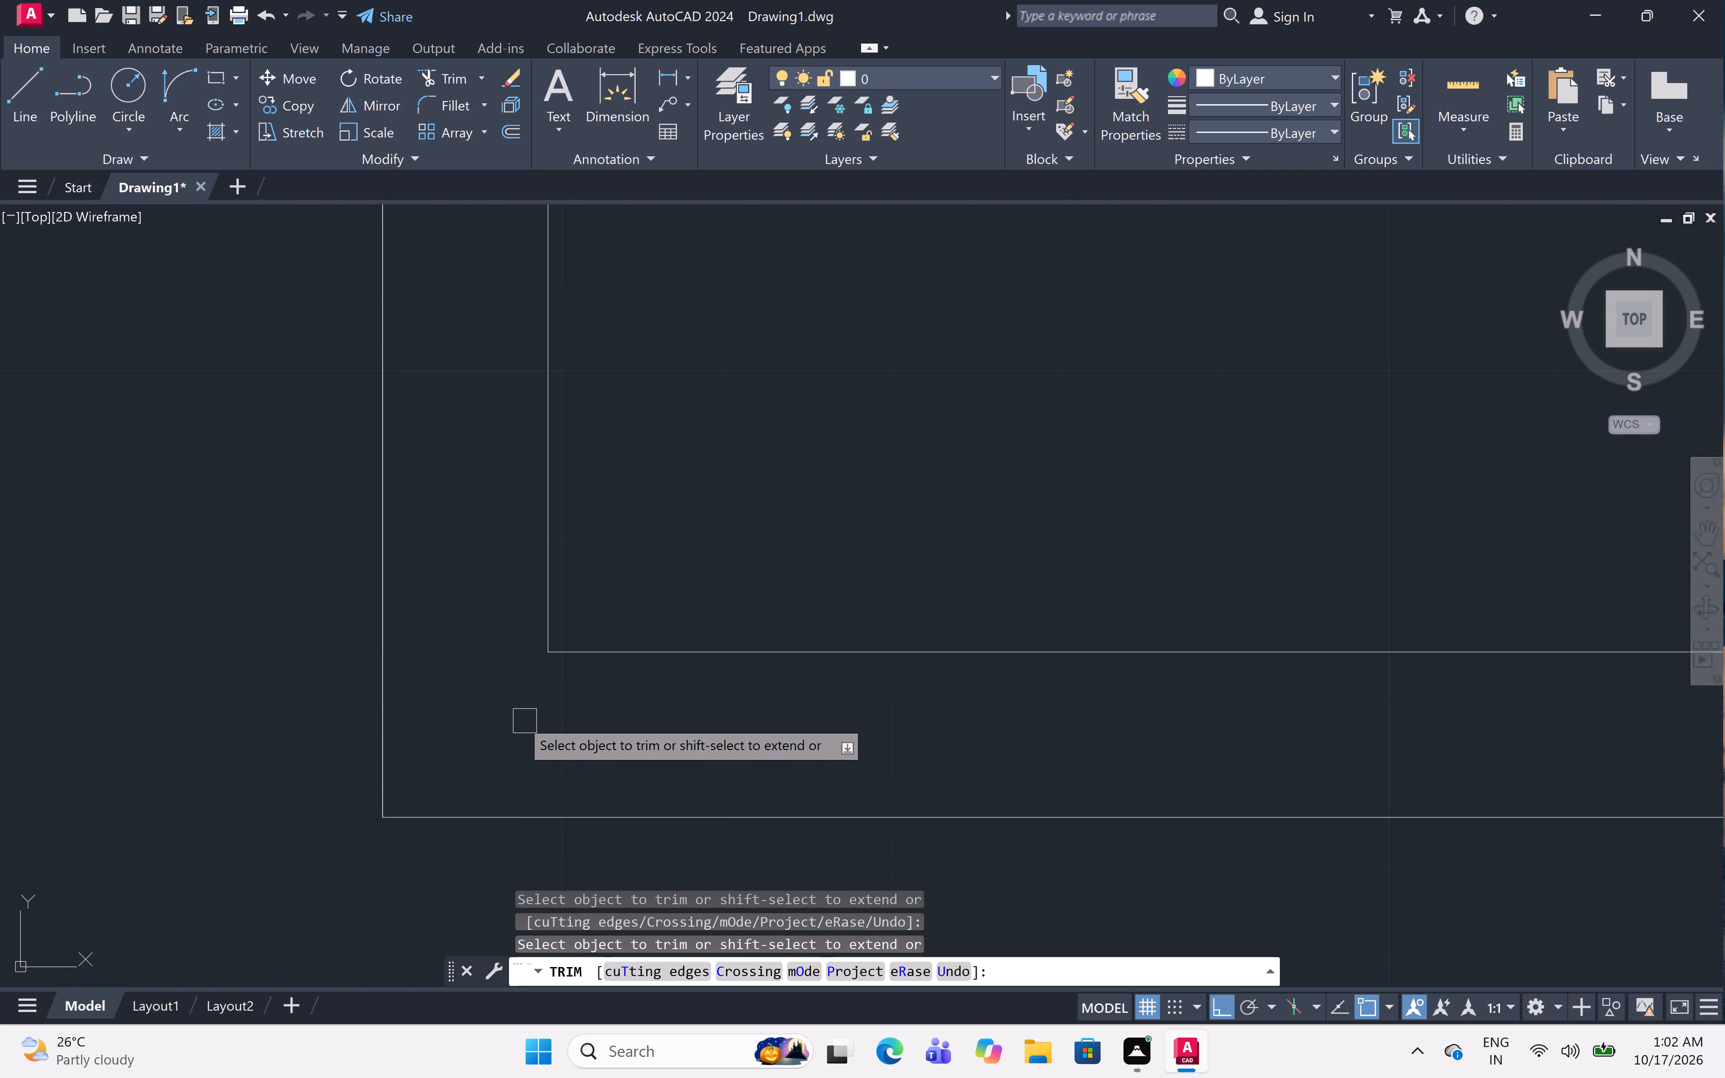
Trim the overlapping inner head and jamb lines at the third window's upper-left corner into a clean corner.
scroll(513, 708, "down", 7)
scroll(691, 588, "down", 3)
middle_click_drag(731, 557, 695, 580)
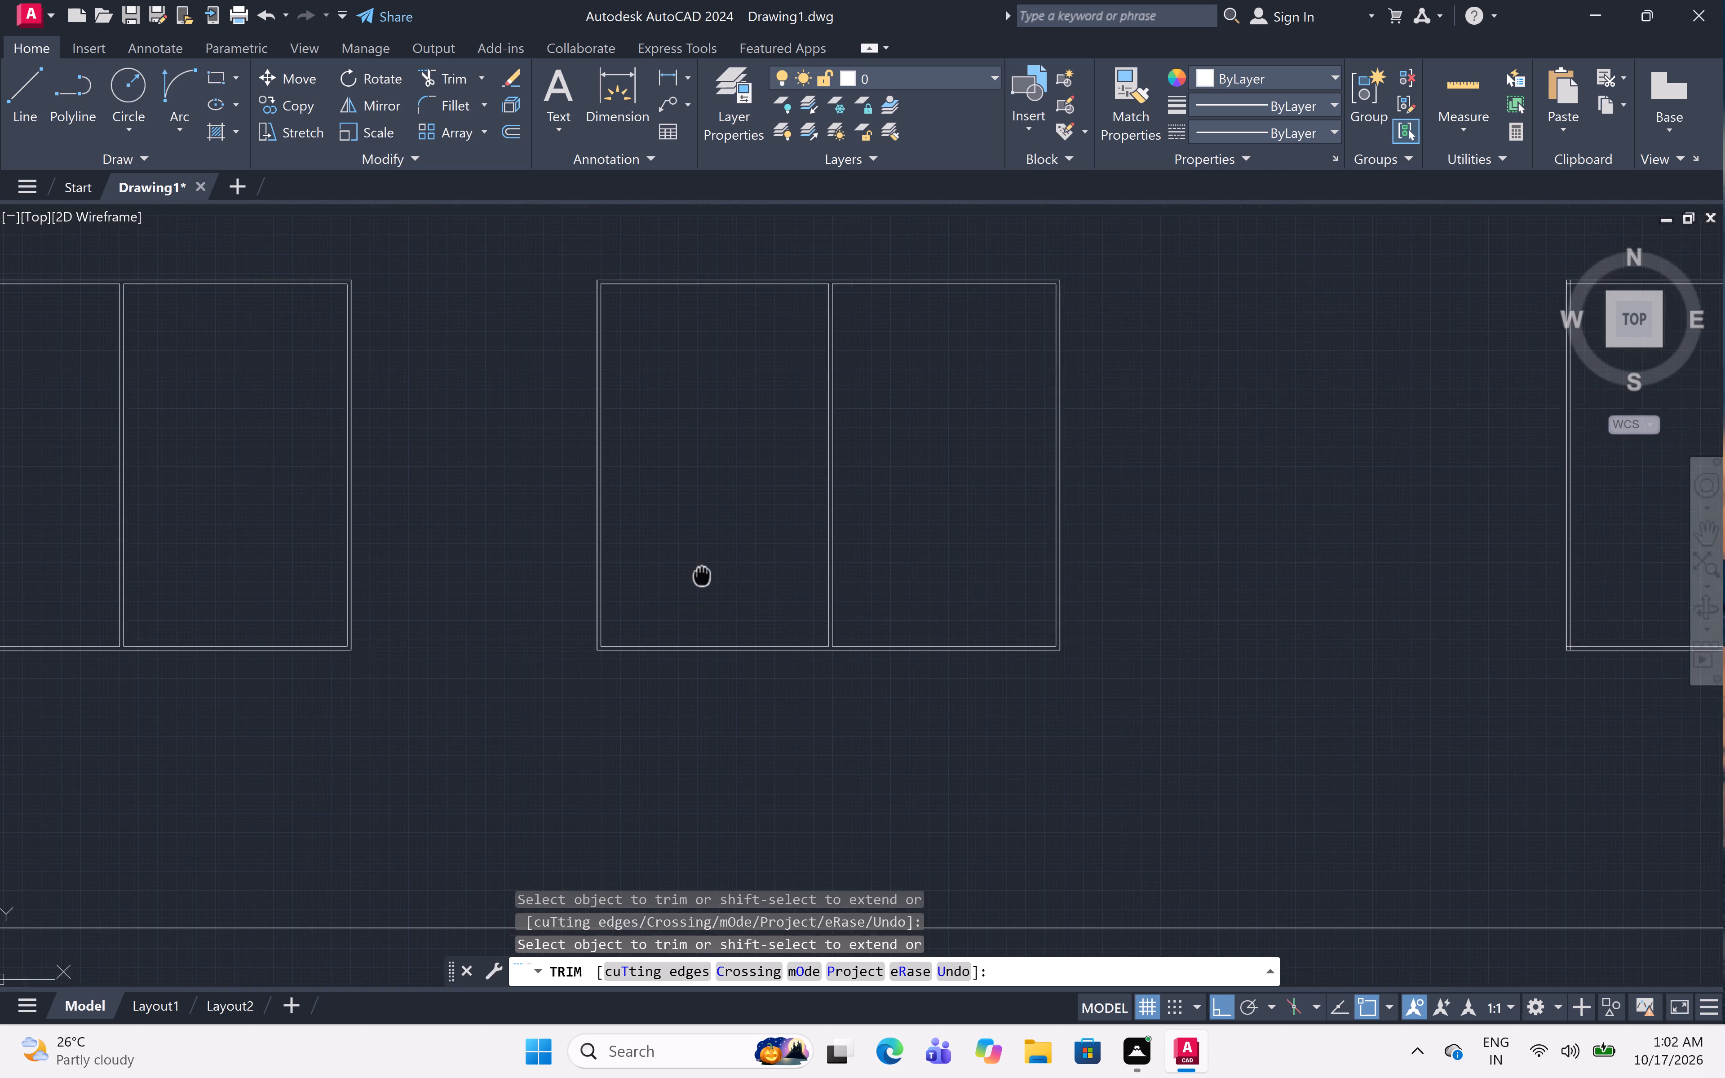
middle_click_drag(695, 580, 639, 605)
scroll(641, 605, "down", 2)
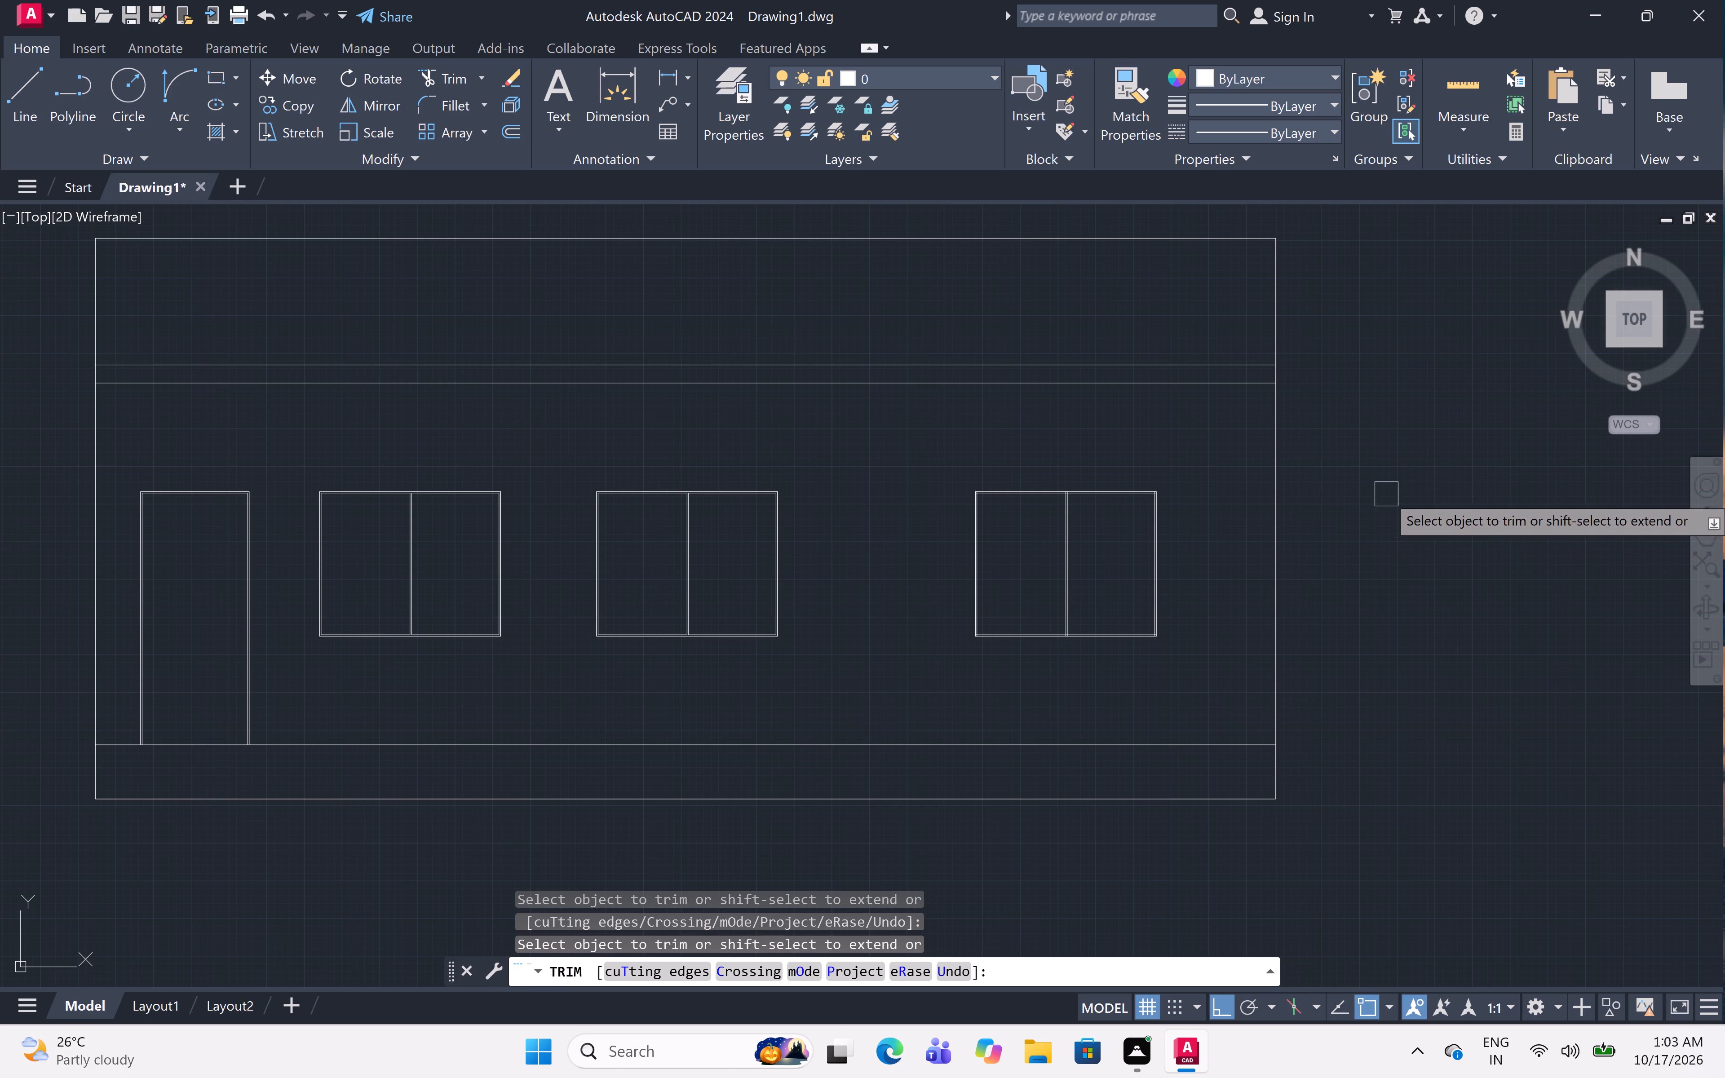
scroll(1247, 554, "down", 1)
scroll(1154, 566, "up", 4)
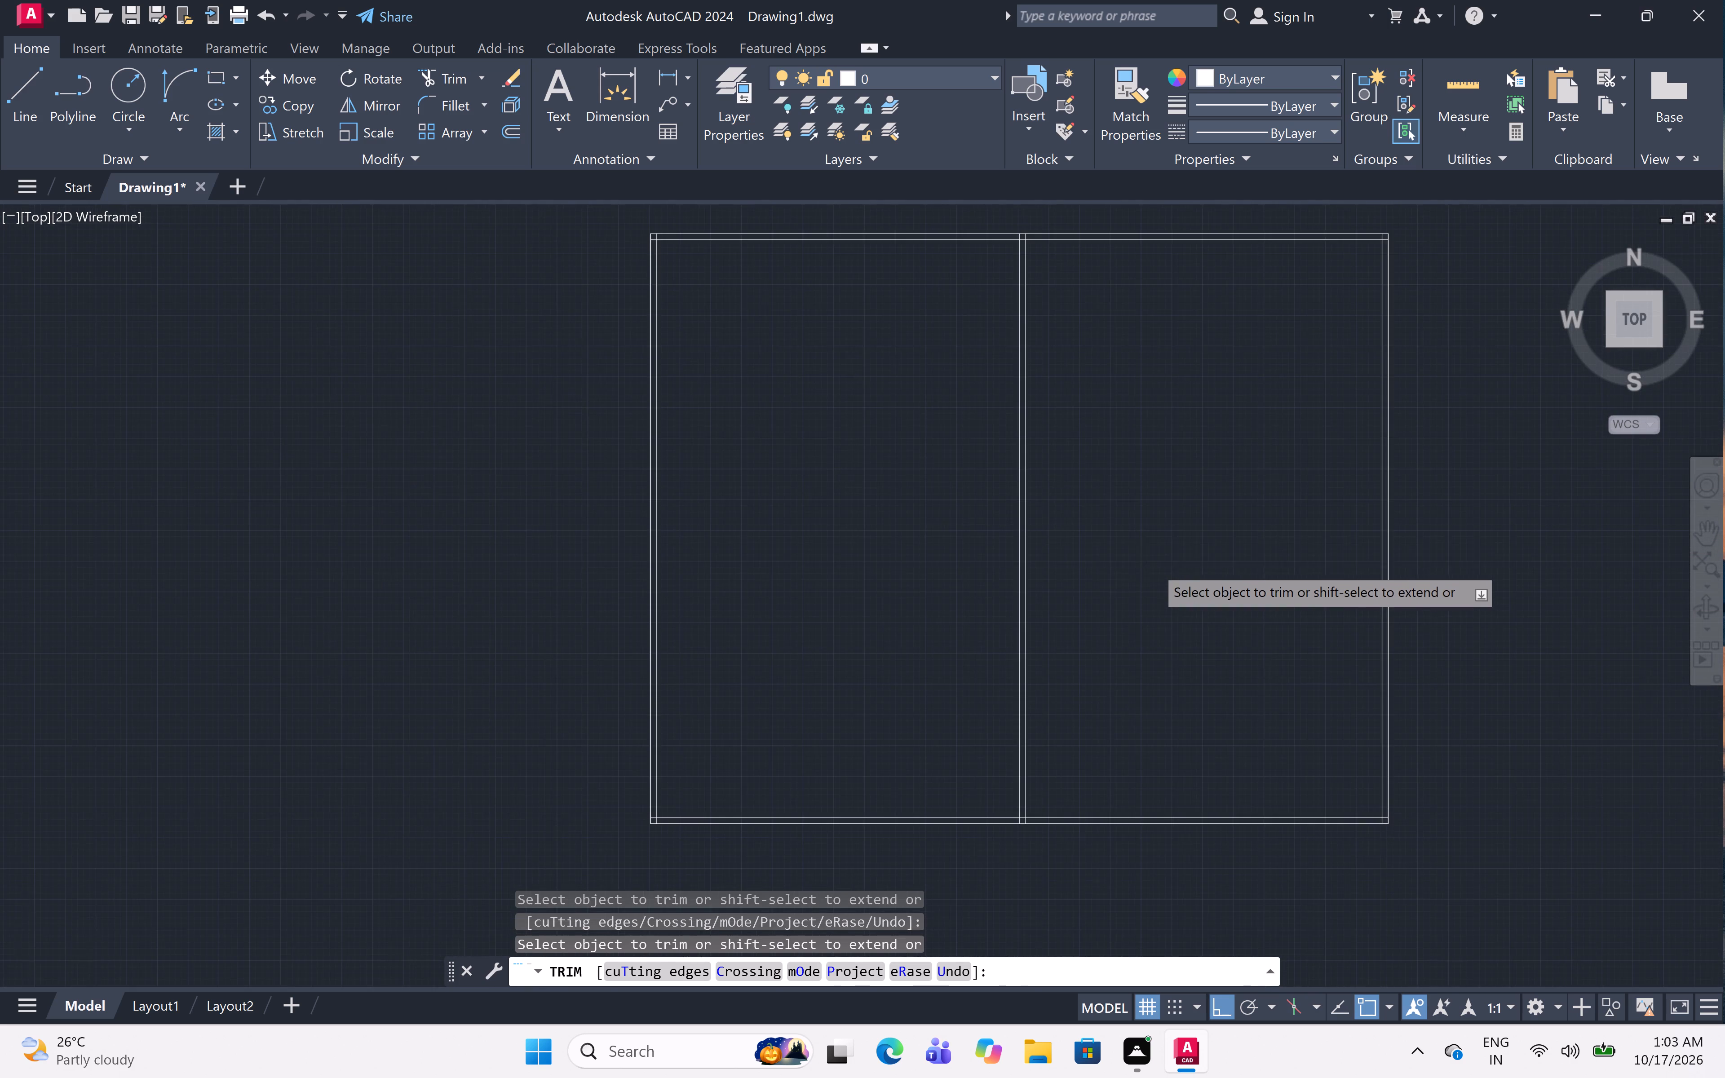
scroll(1151, 623, "down", 3)
scroll(816, 667, "up", 5)
scroll(1027, 708, "down", 4)
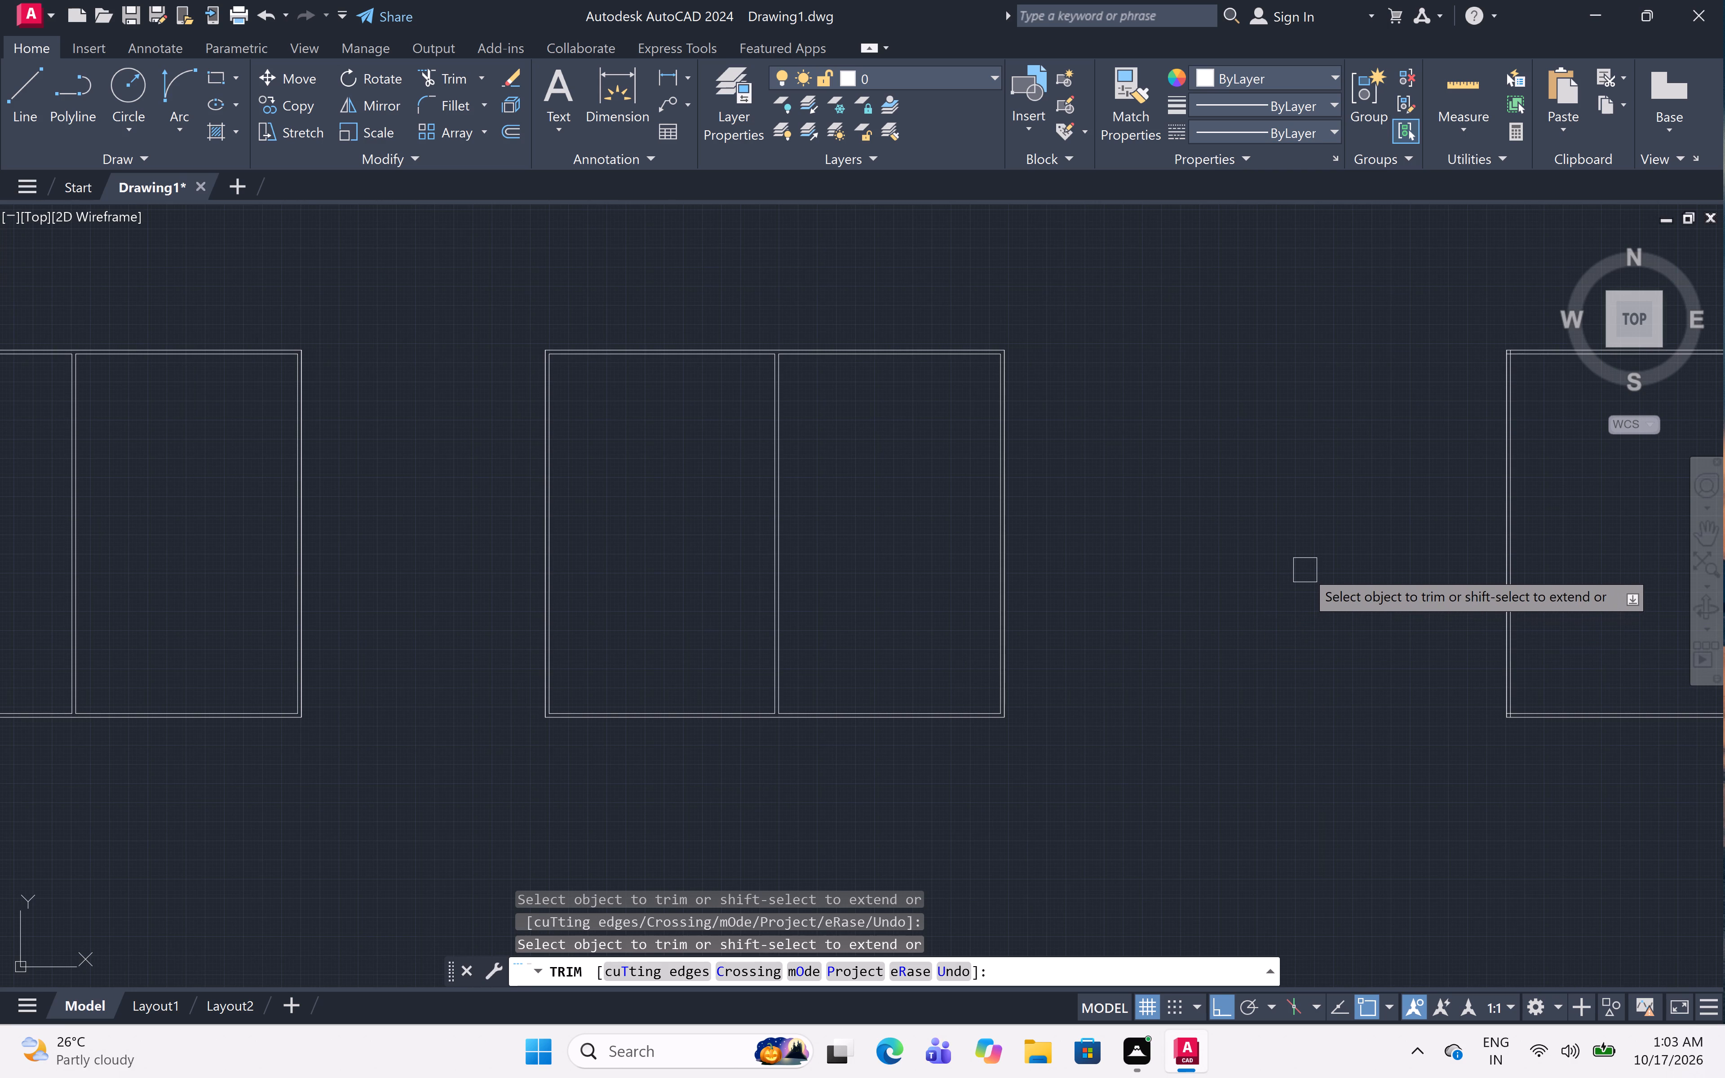
scroll(1118, 601, "down", 3)
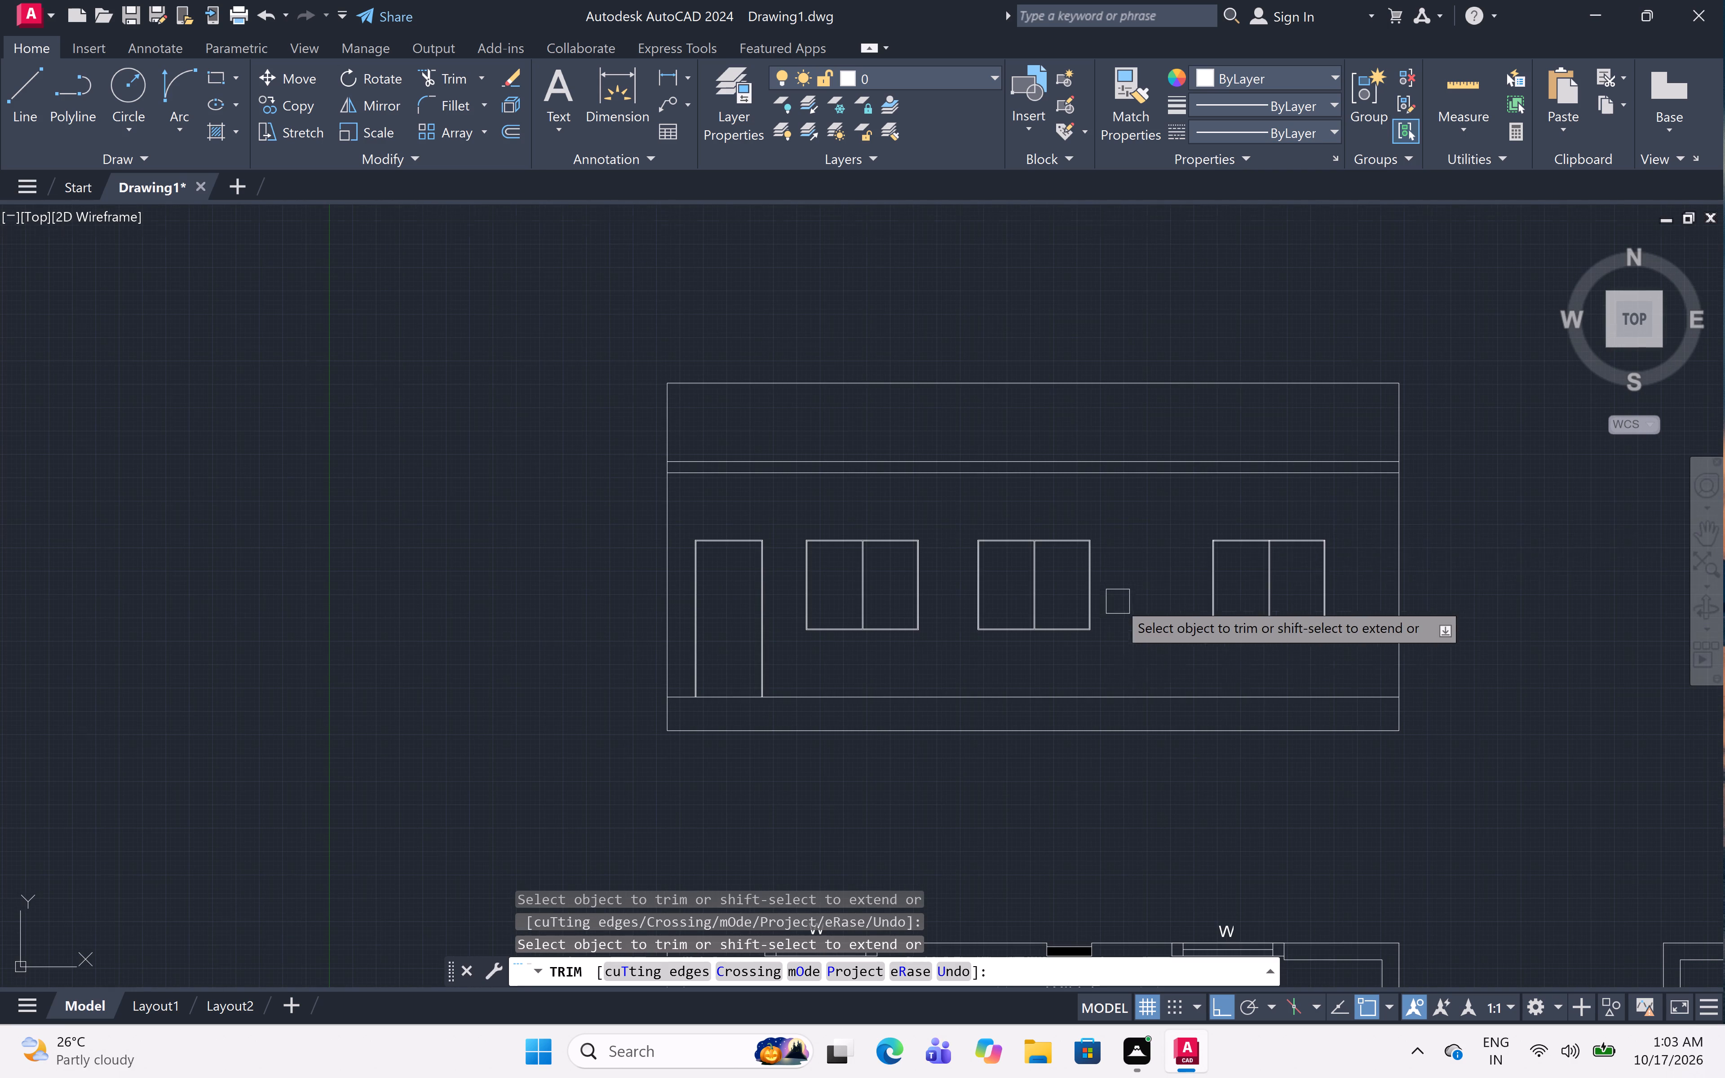
scroll(1341, 546, "up", 3)
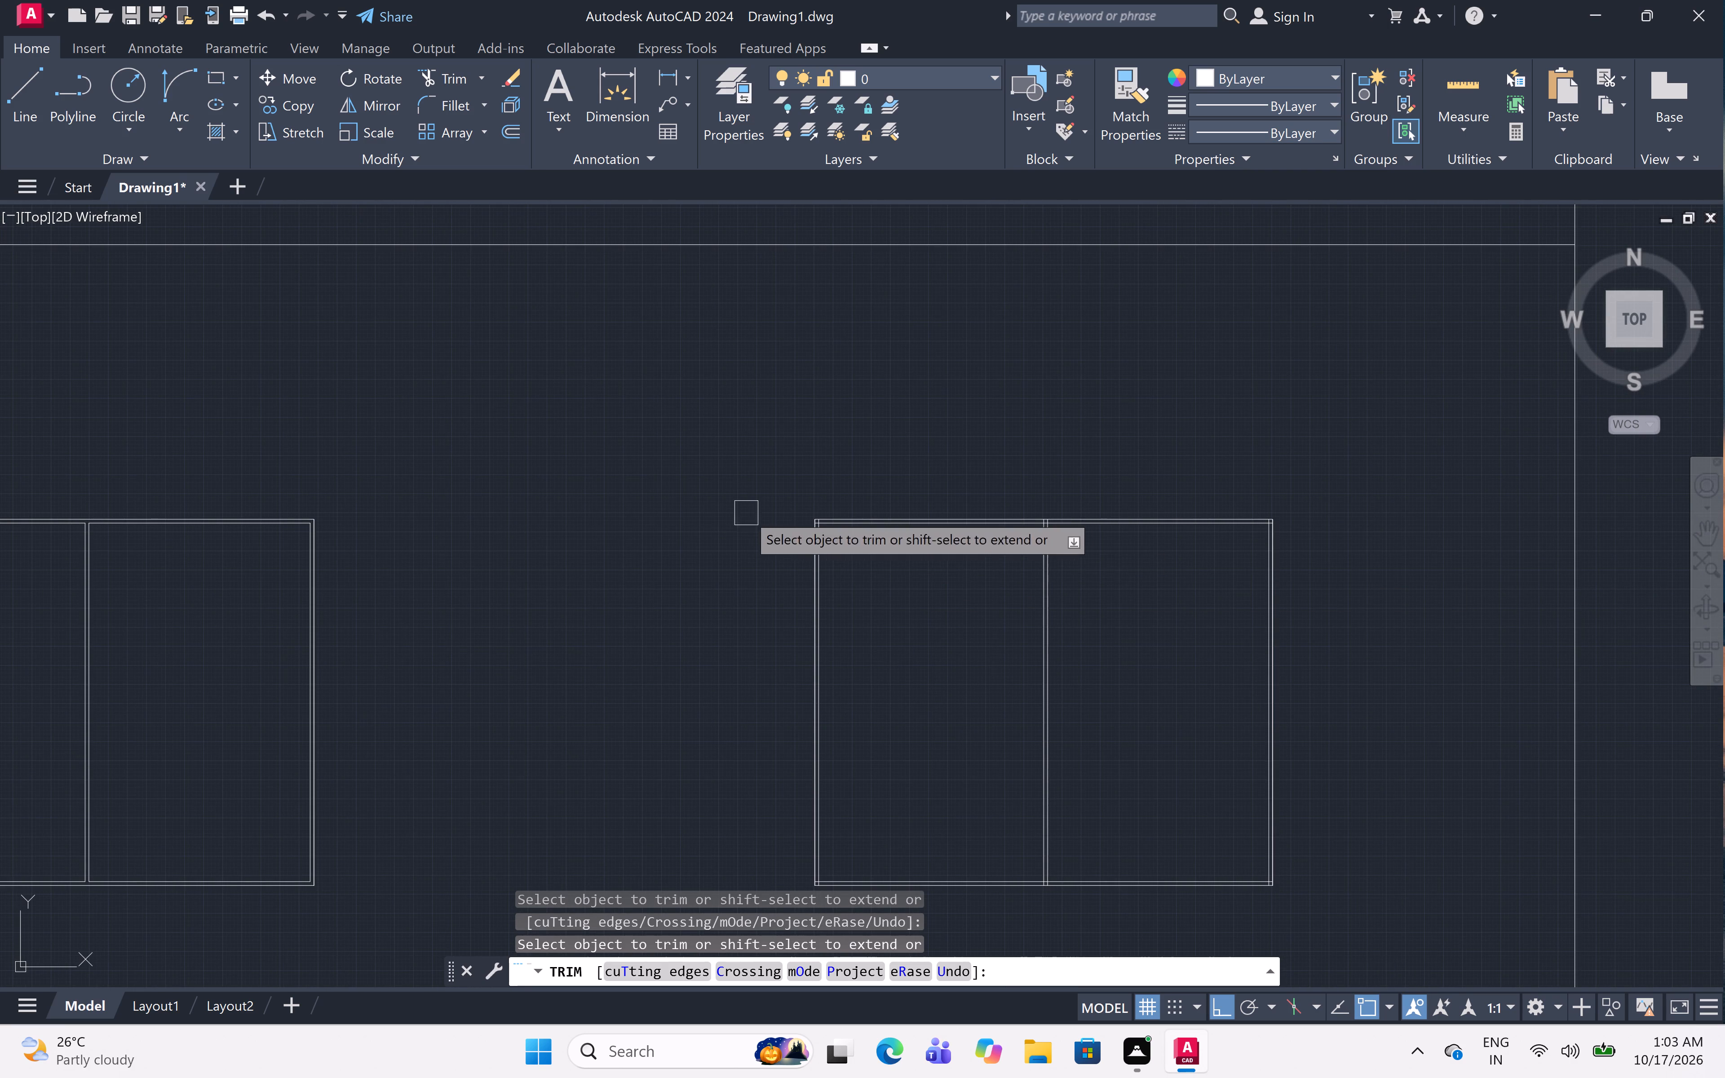
scroll(818, 526, "up", 6)
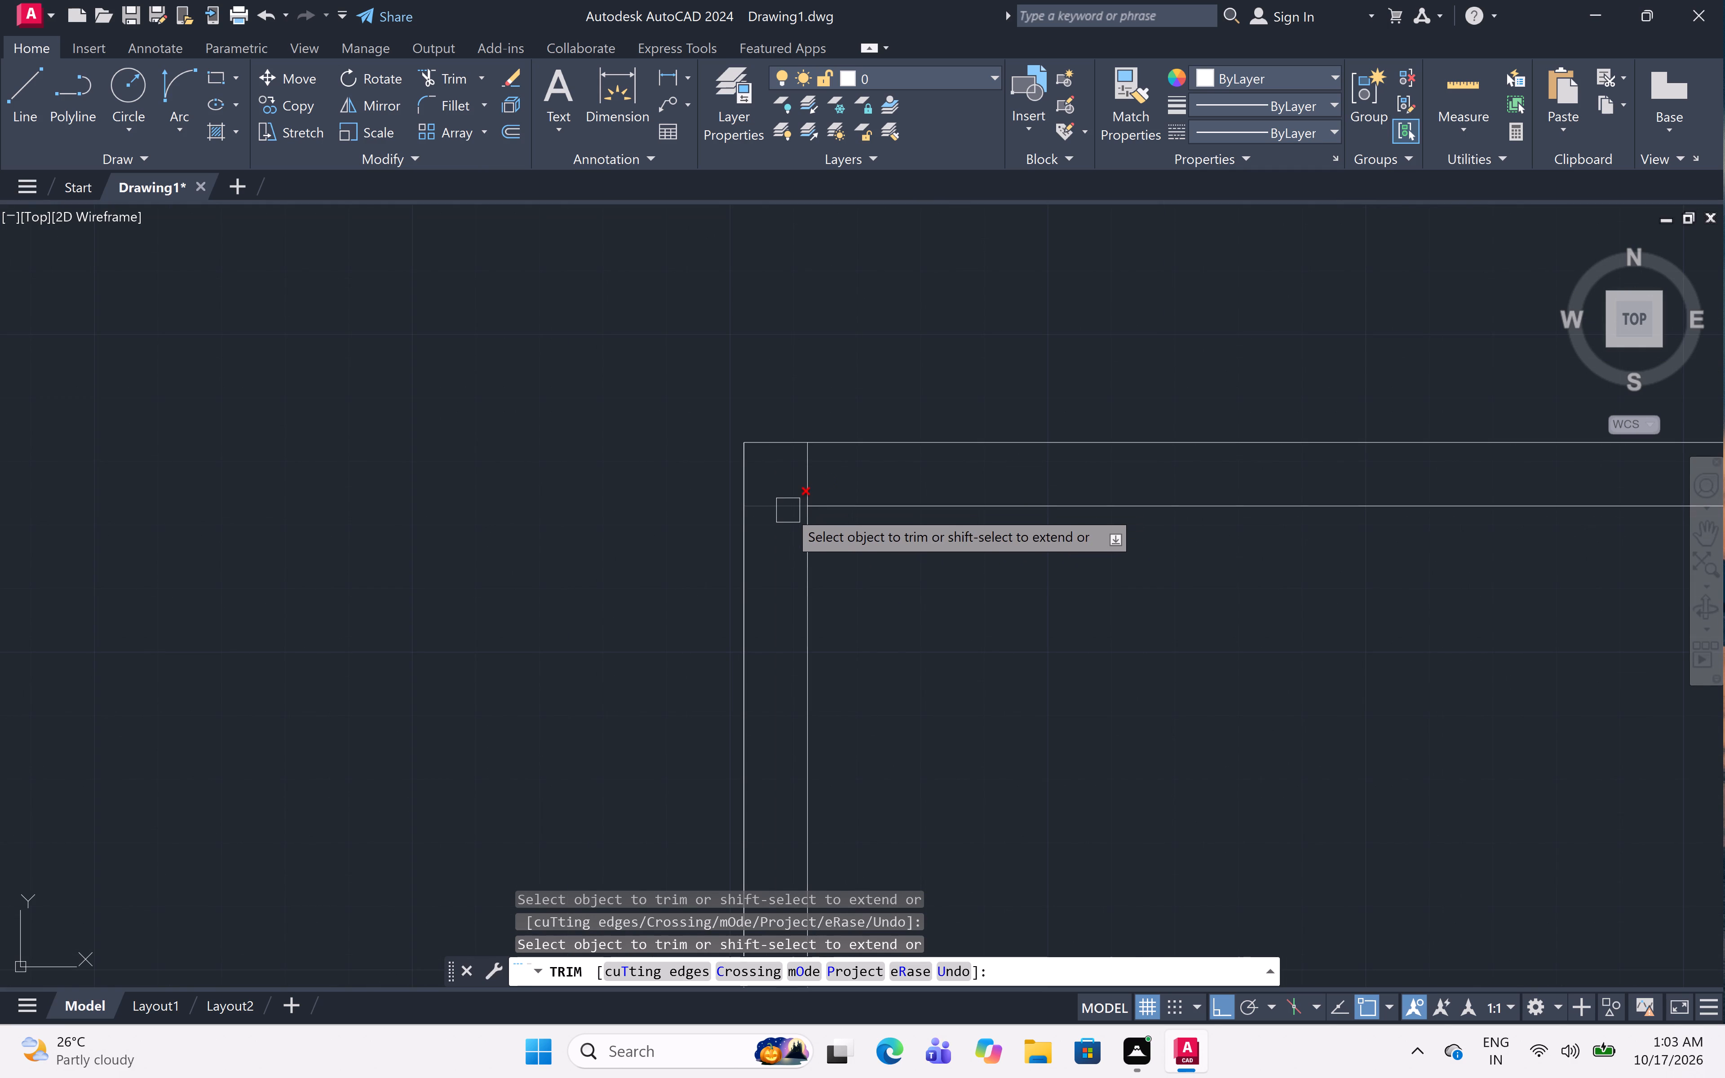
left_click(788, 510)
left_click(818, 486)
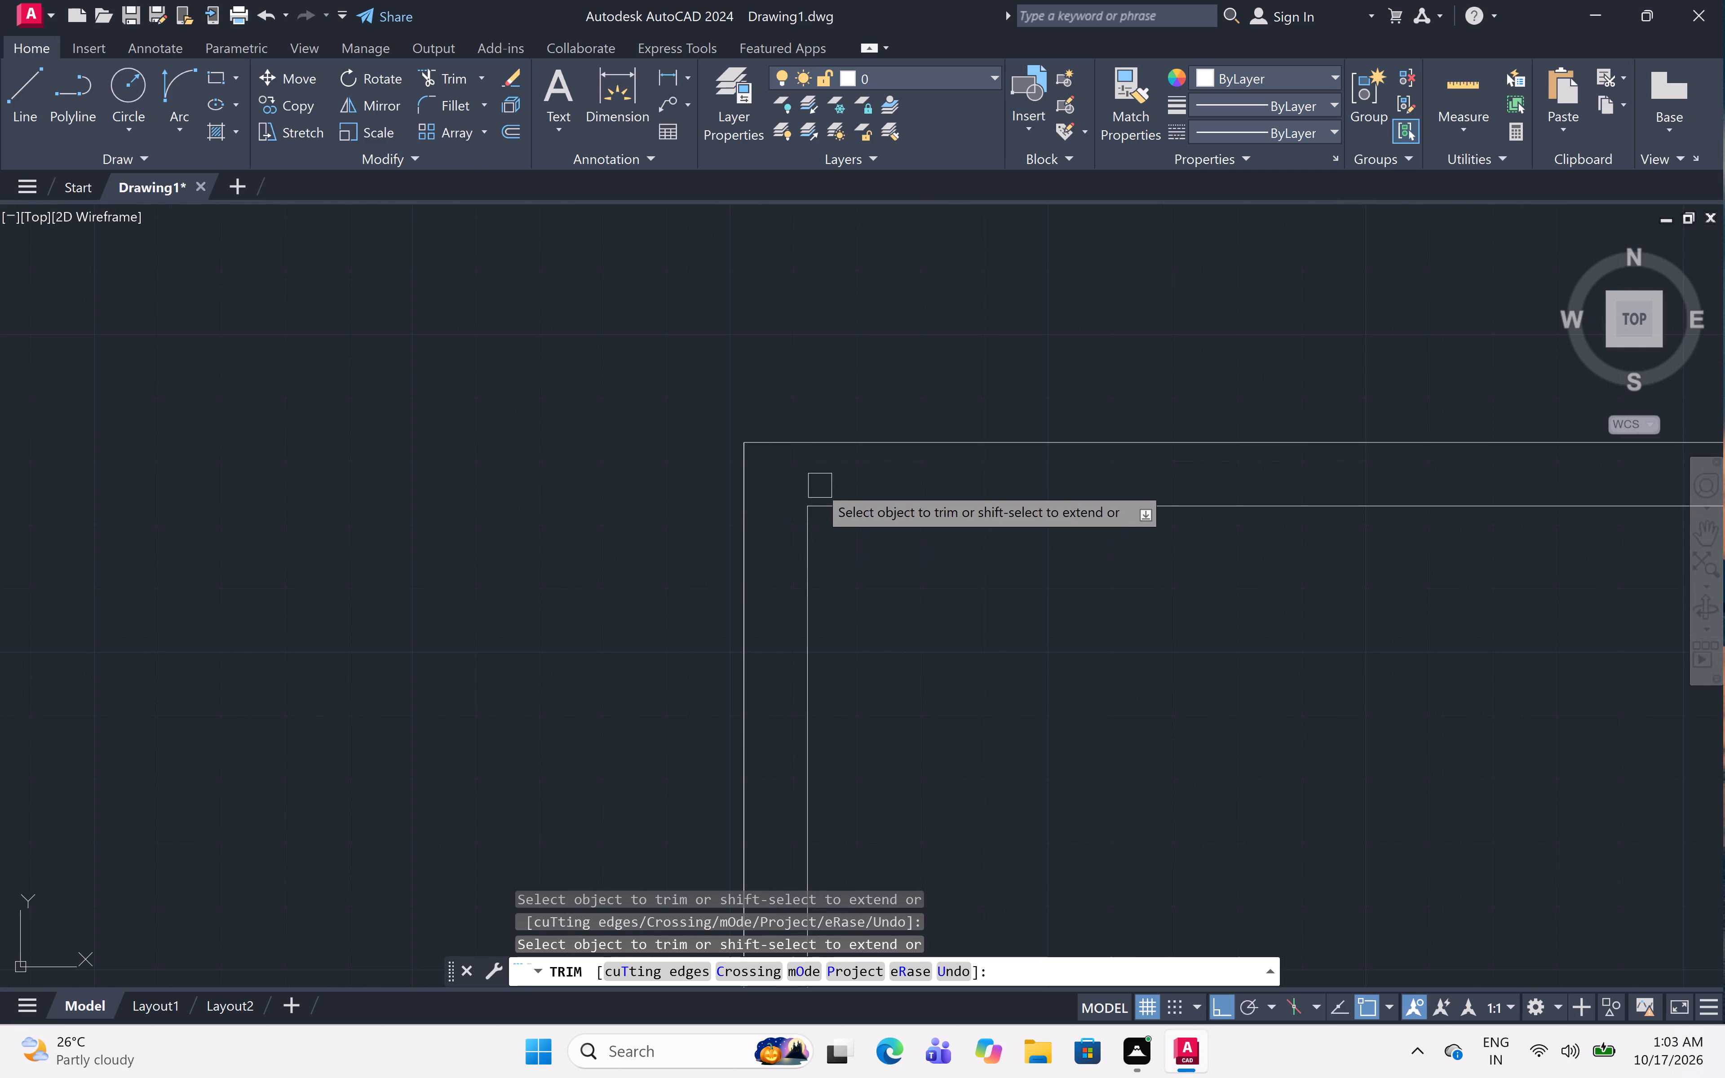
Trim the third window's two centre mullion lines back to the inner head line, and cut the inner head line between them.
scroll(819, 371, "down", 4)
scroll(1452, 378, "up", 3)
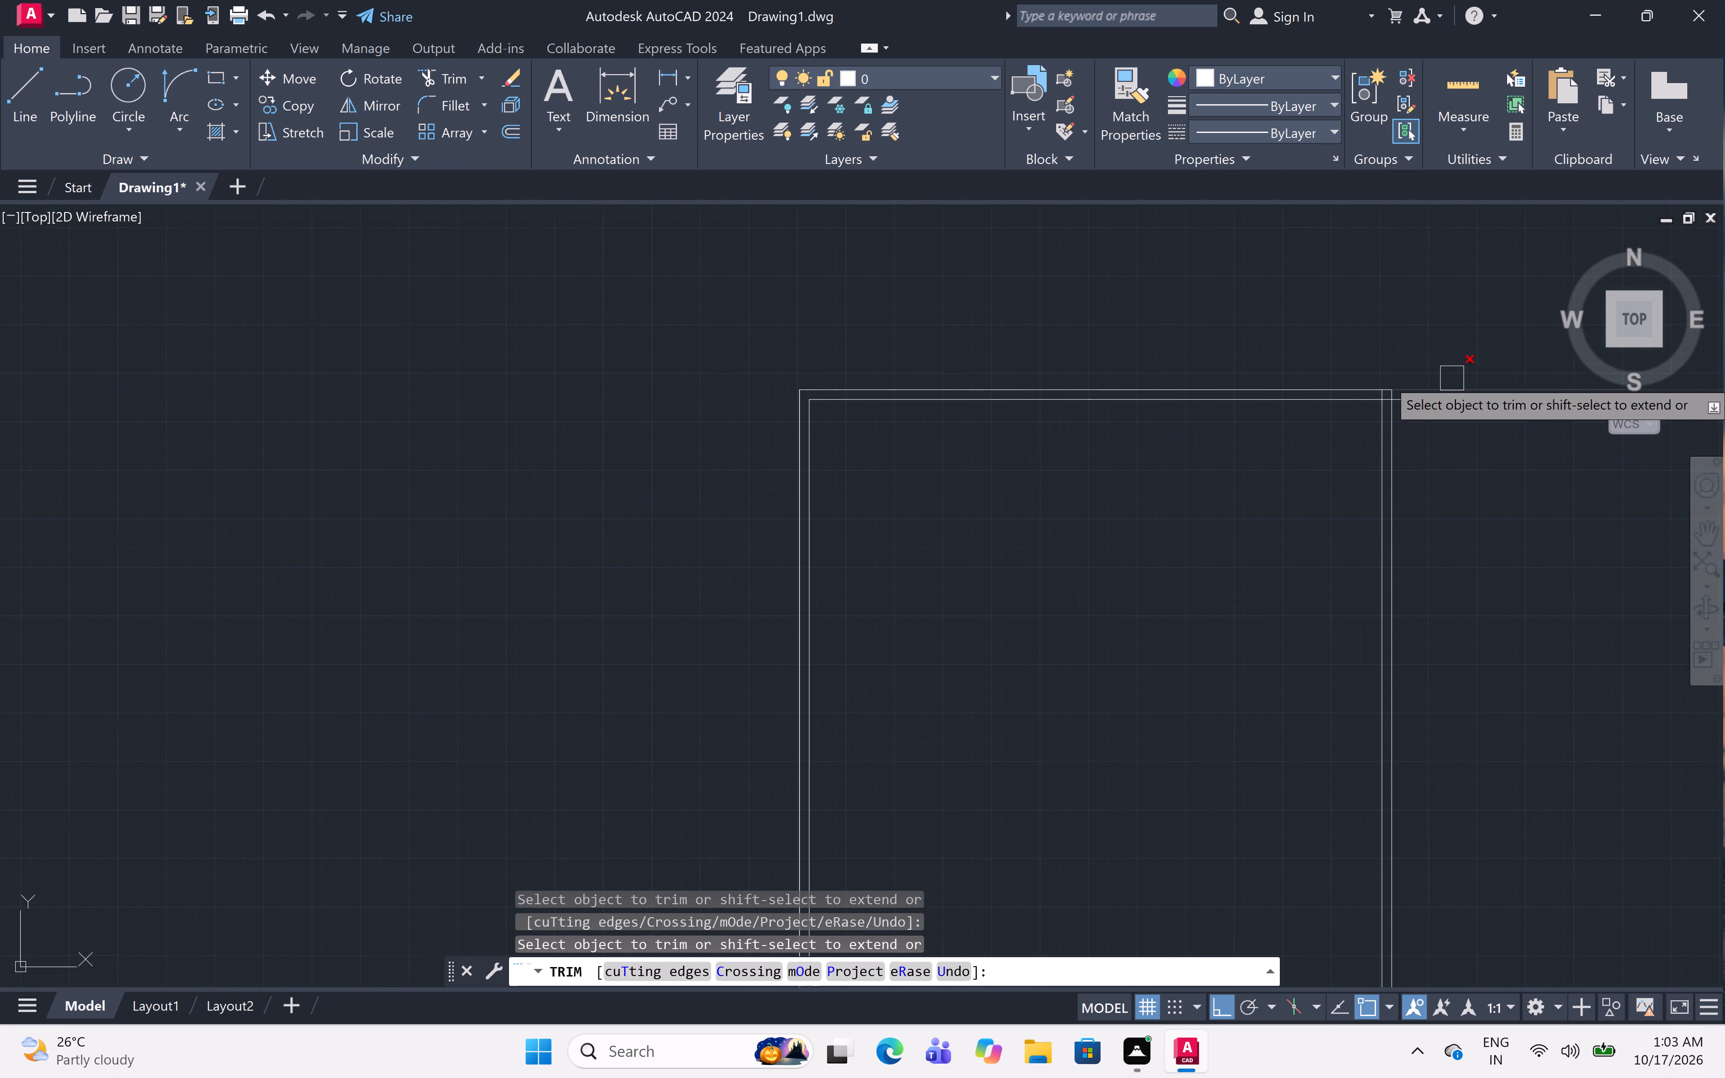
scroll(1287, 442, "up", 3)
left_click(723, 482)
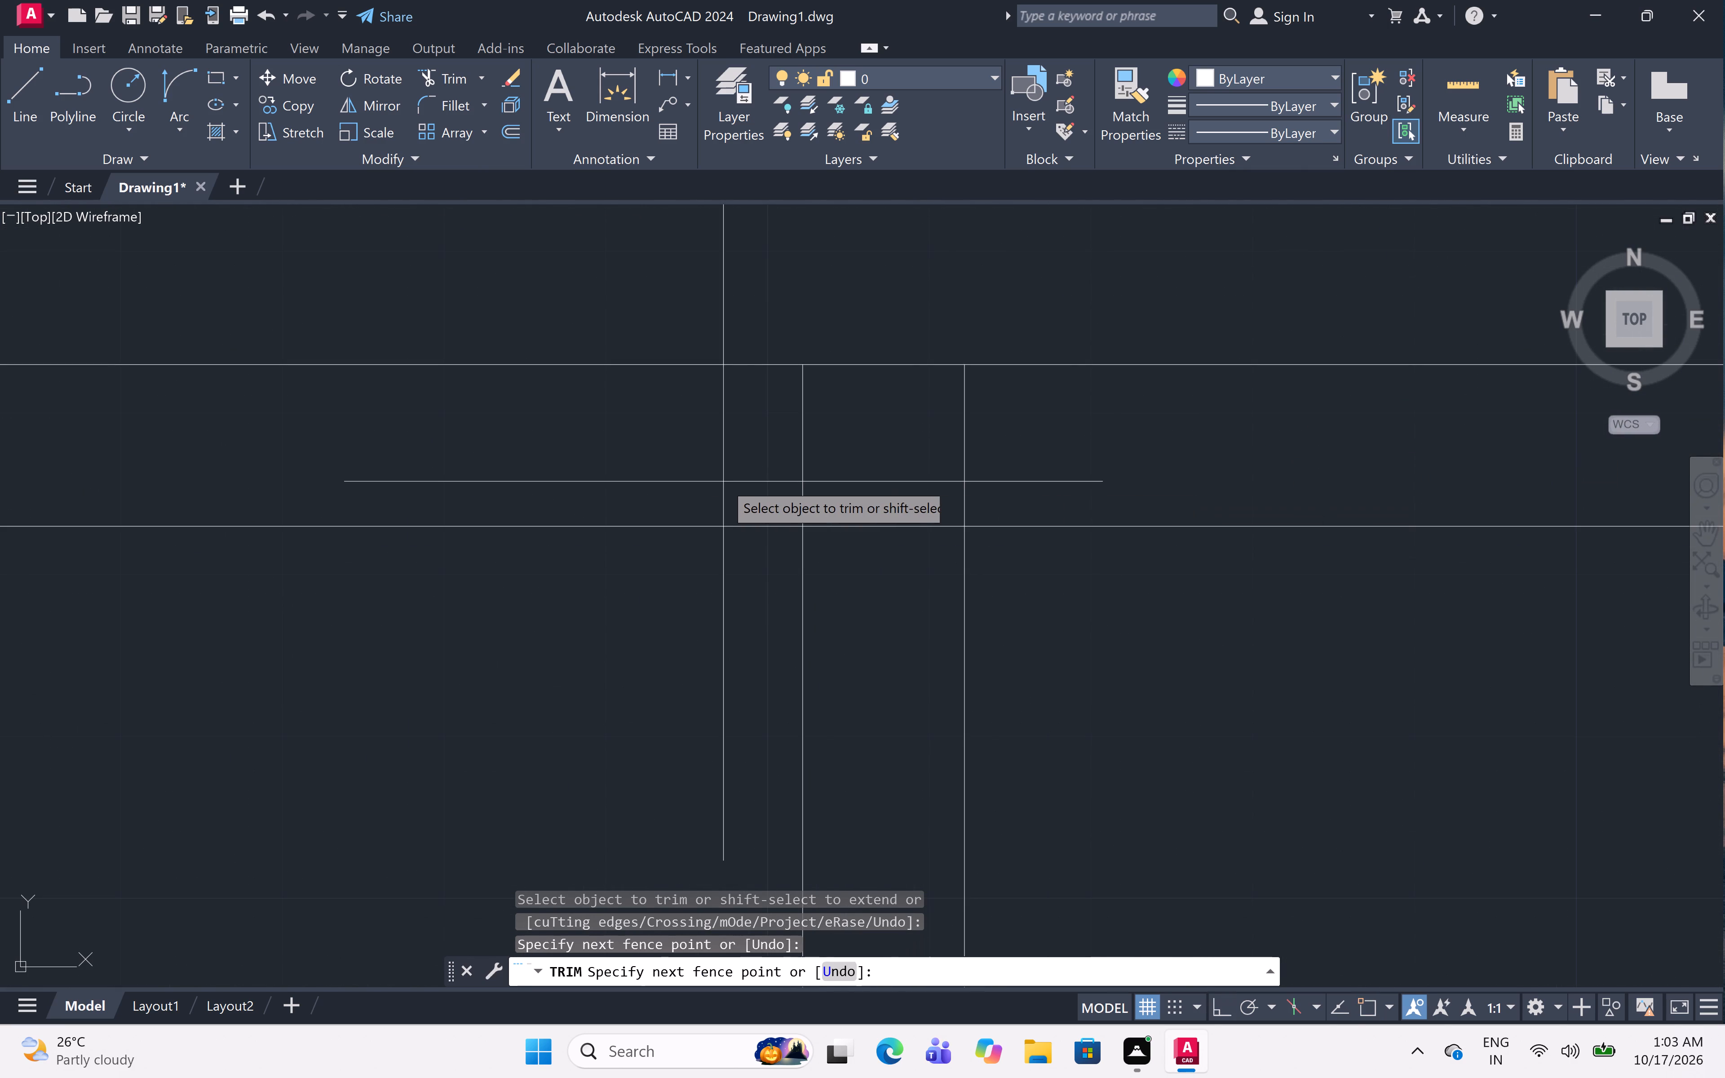
left_click(1067, 474)
left_click(894, 475)
left_click(882, 582)
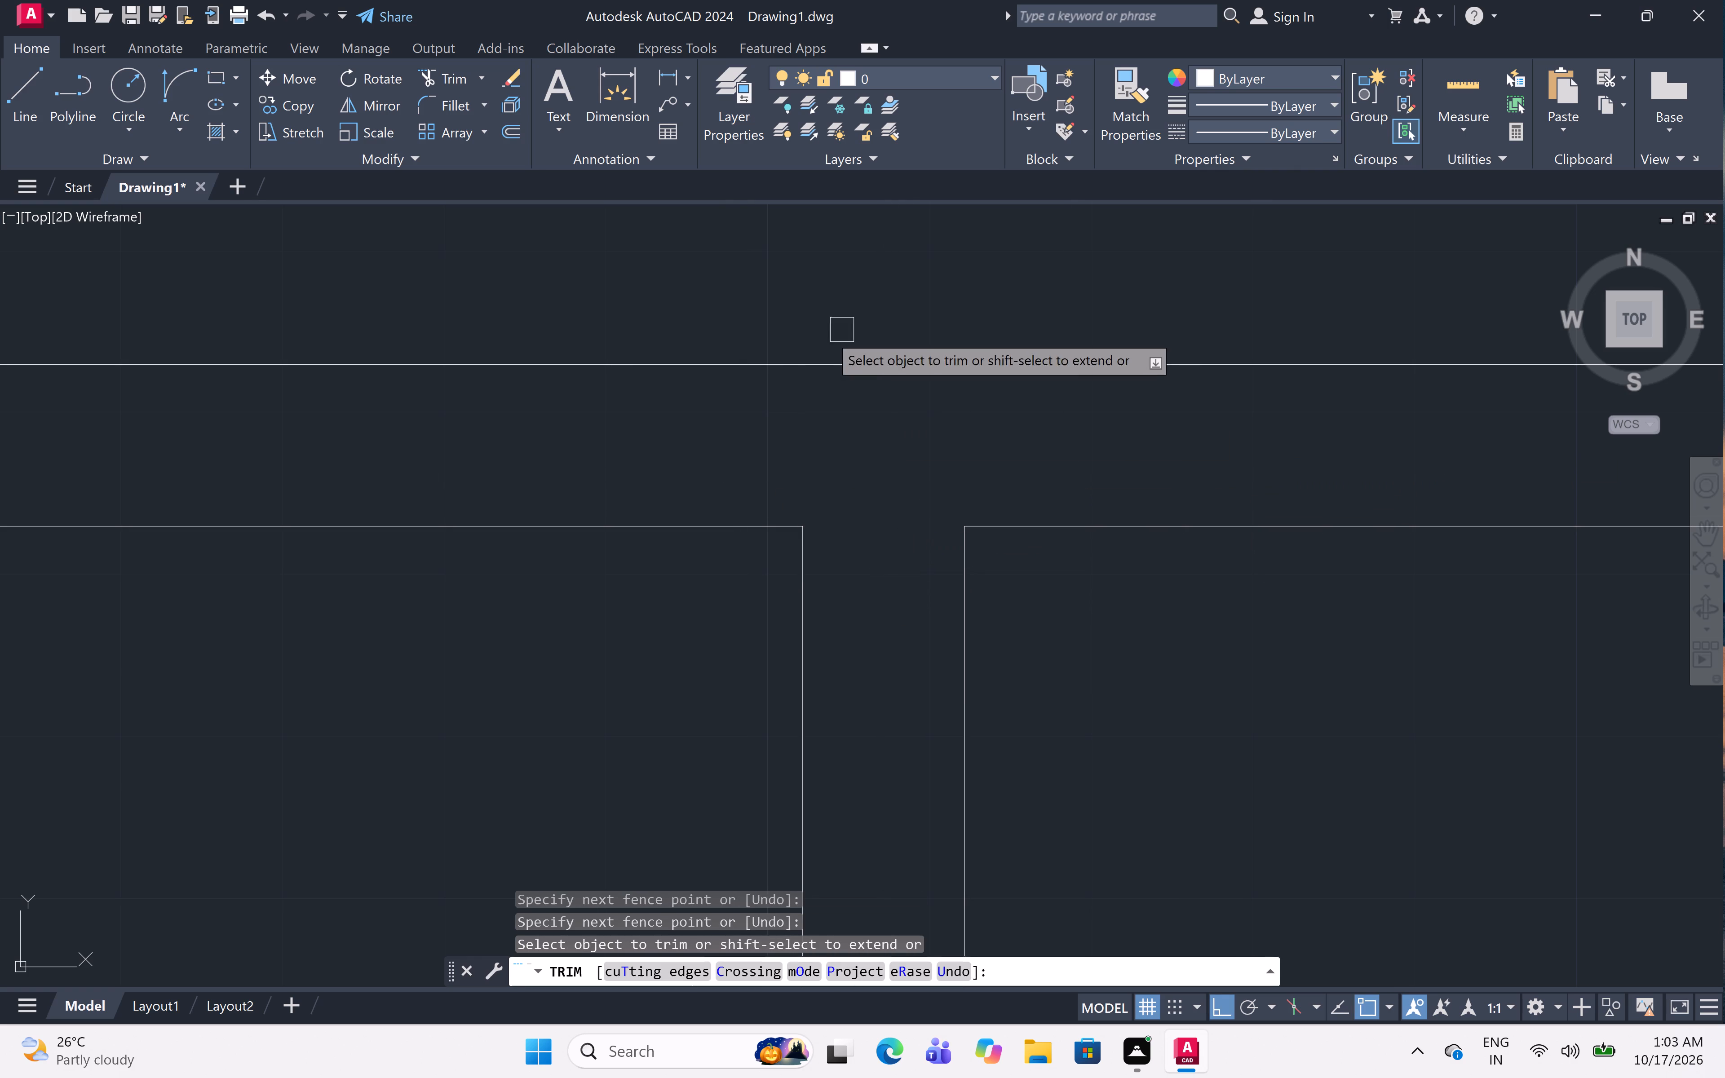
Trim the overlapping inner head and jamb lines at the third window's upper-right corner into a clean corner.
scroll(815, 347, "down", 8)
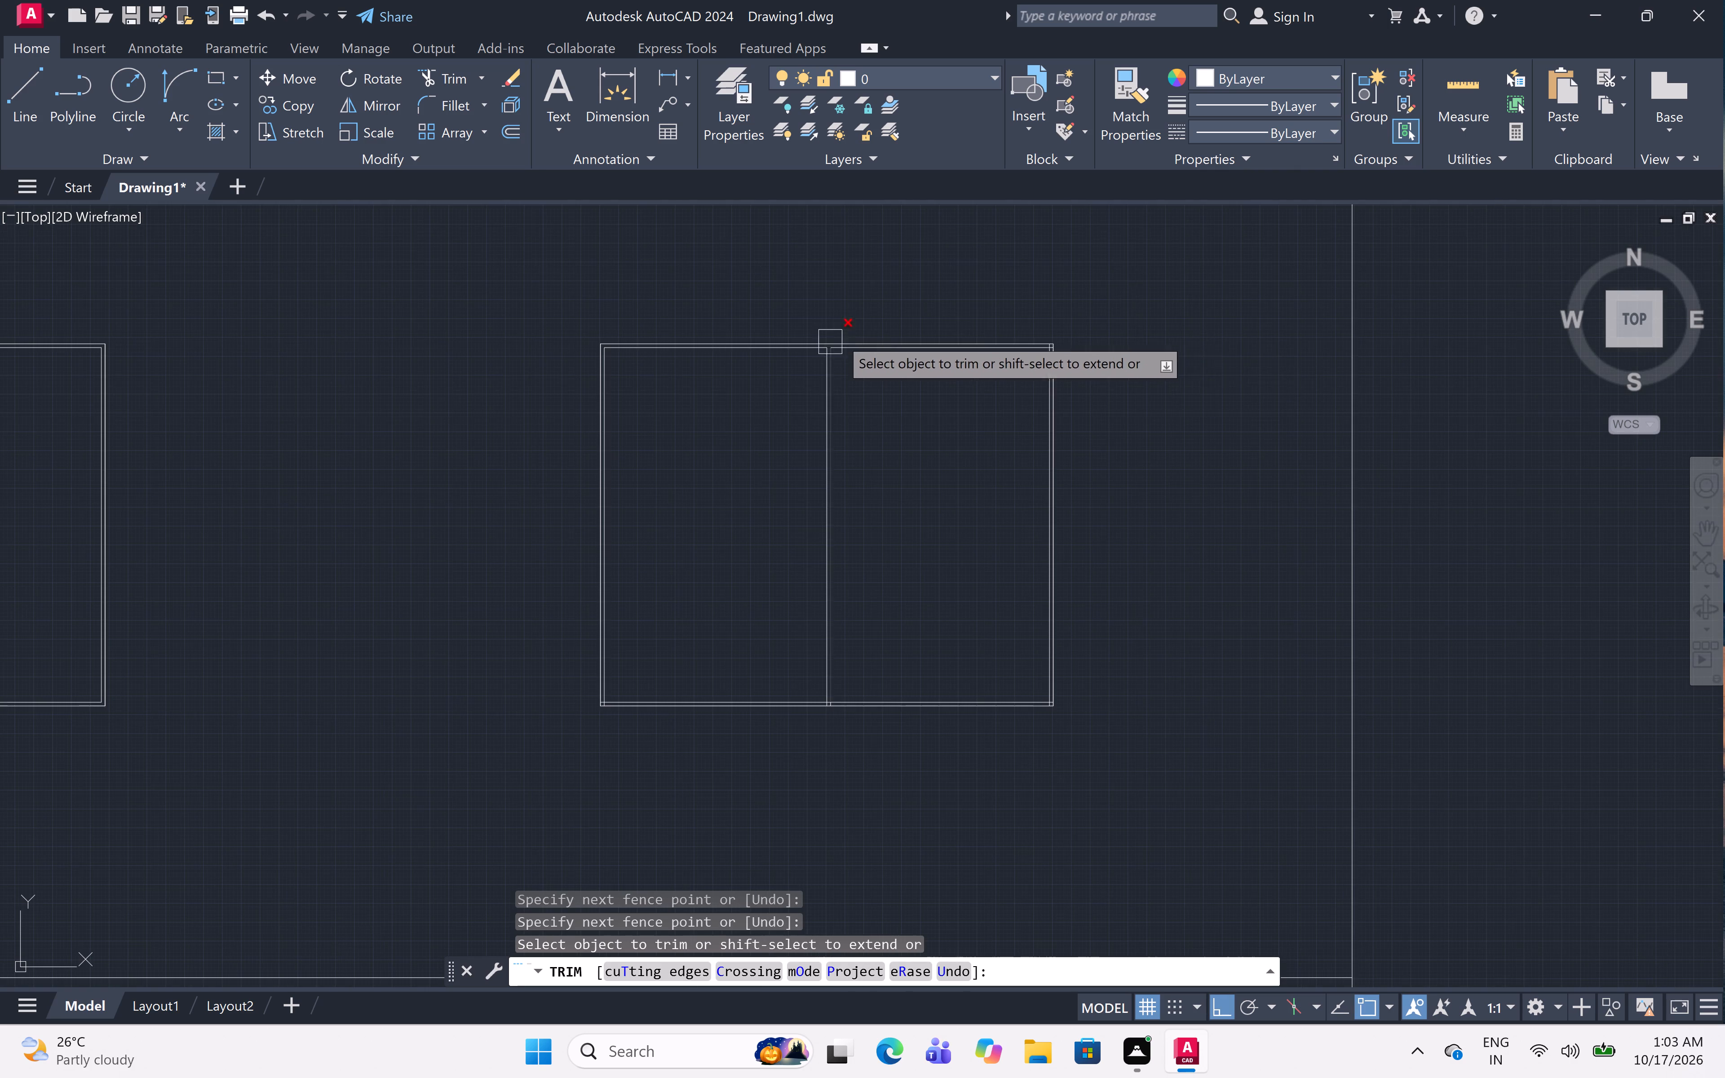
scroll(1053, 348, "up", 4)
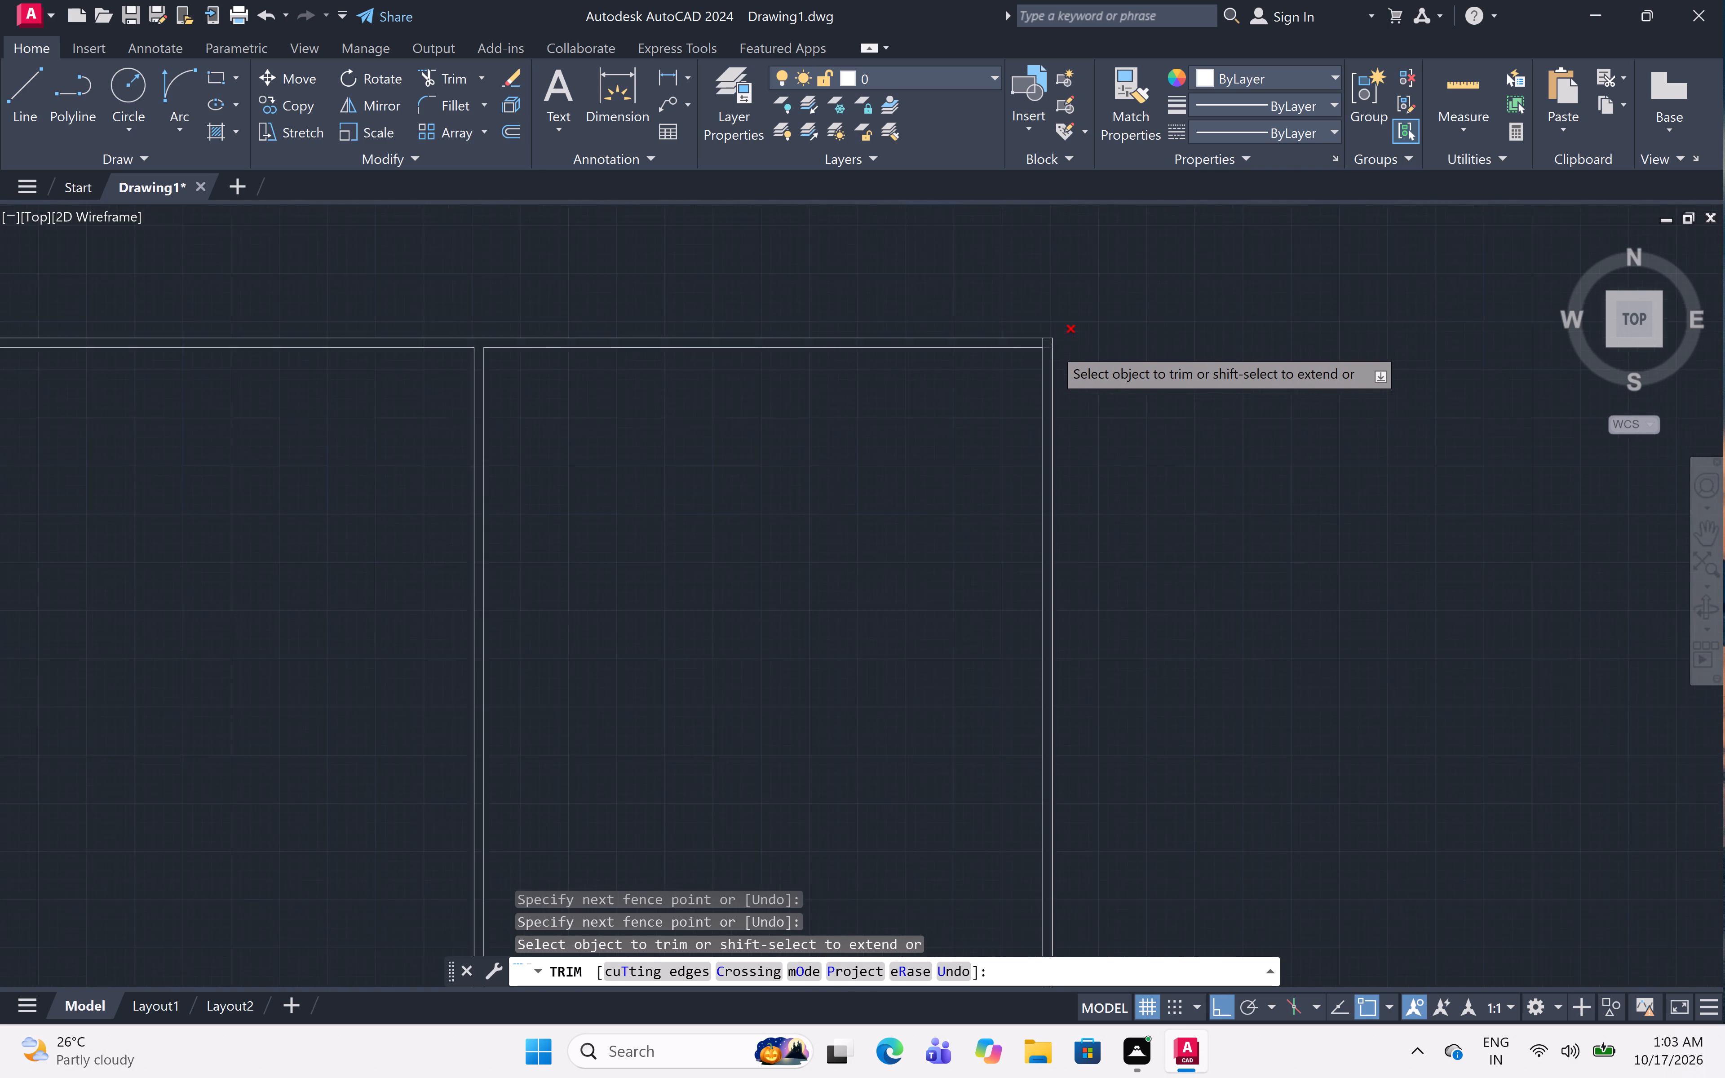
scroll(1049, 350, "up", 2)
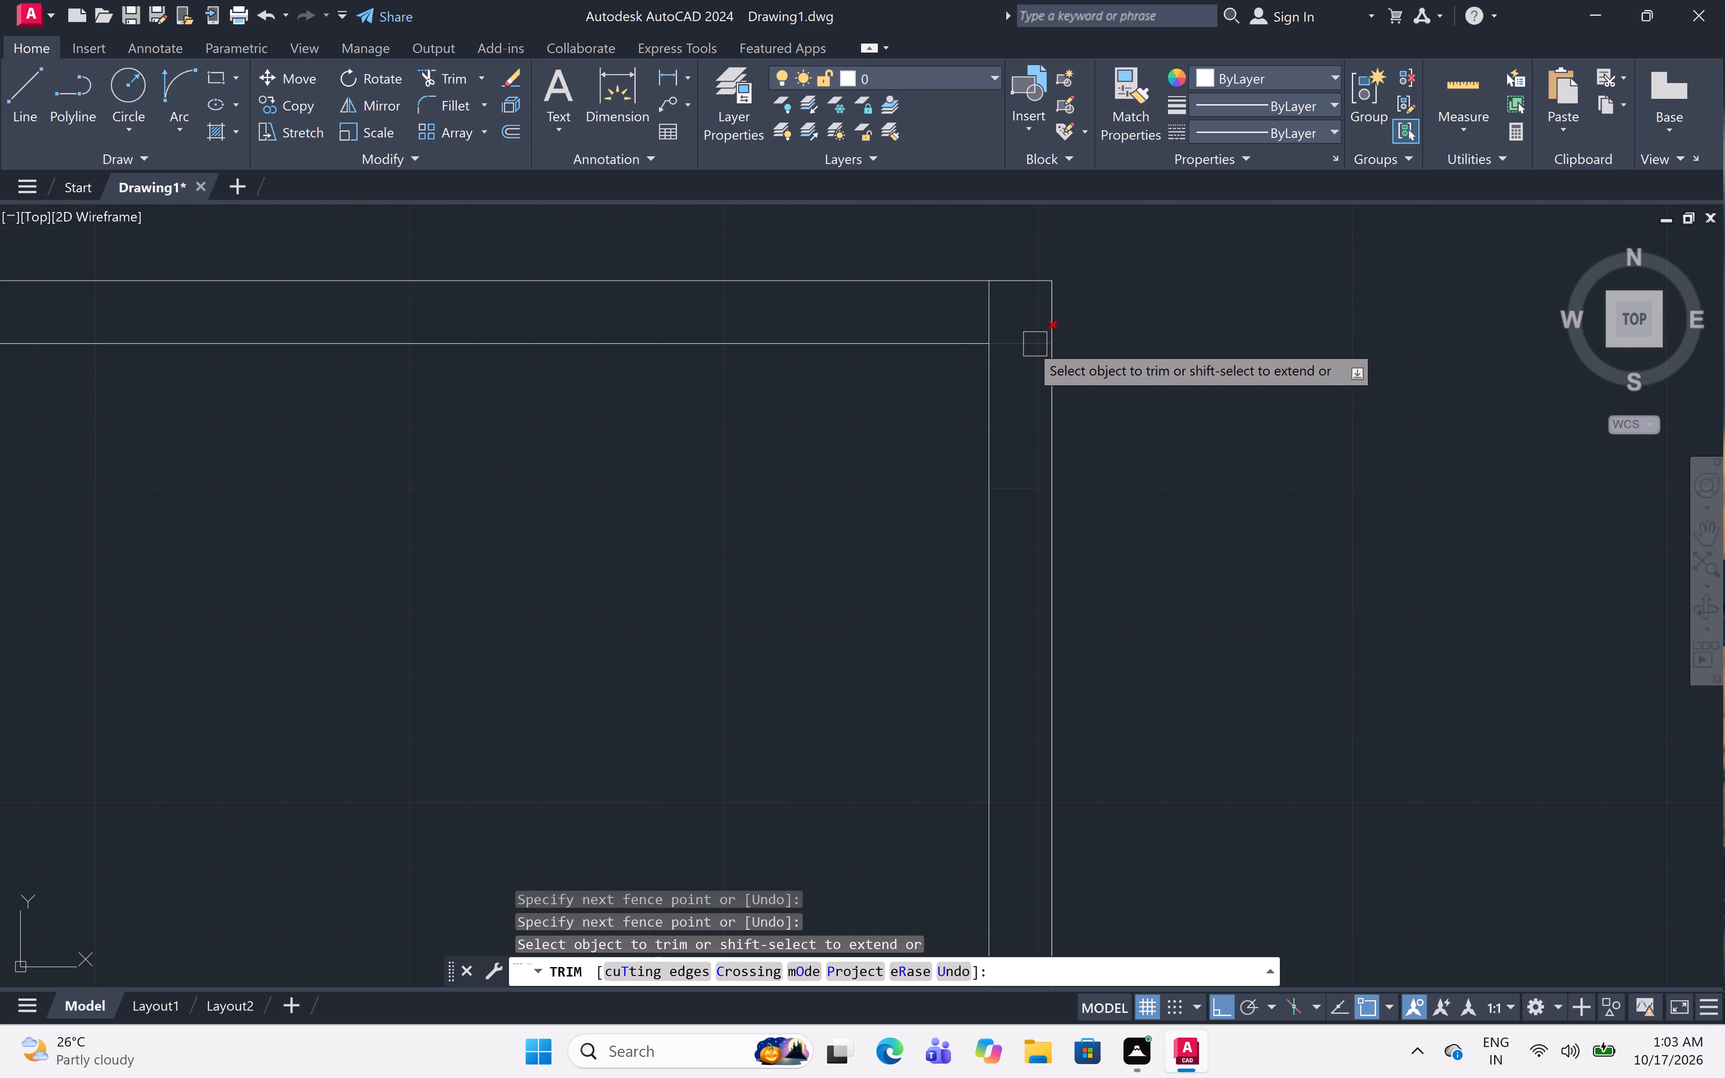
left_click(1018, 351)
left_click(994, 327)
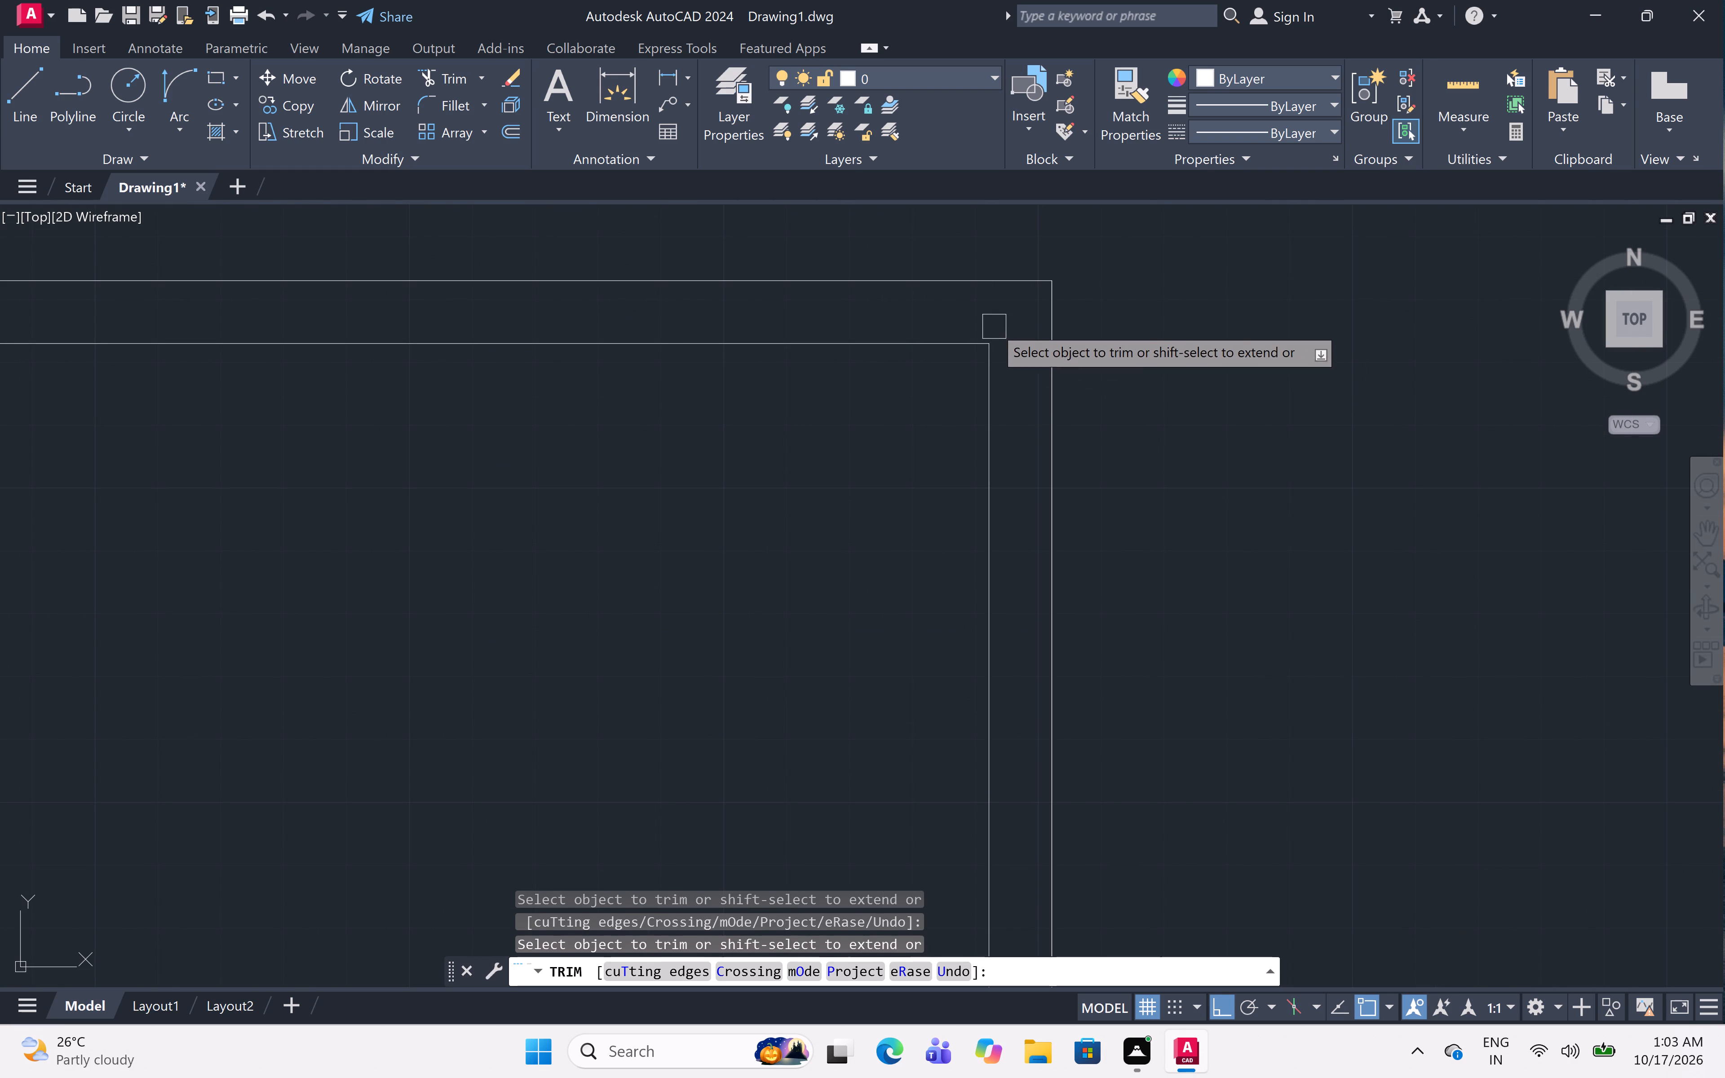
Trim the overlapping inner sill and jamb lines at the third window's lower-right corner into a clean corner.
scroll(1142, 296, "down", 7)
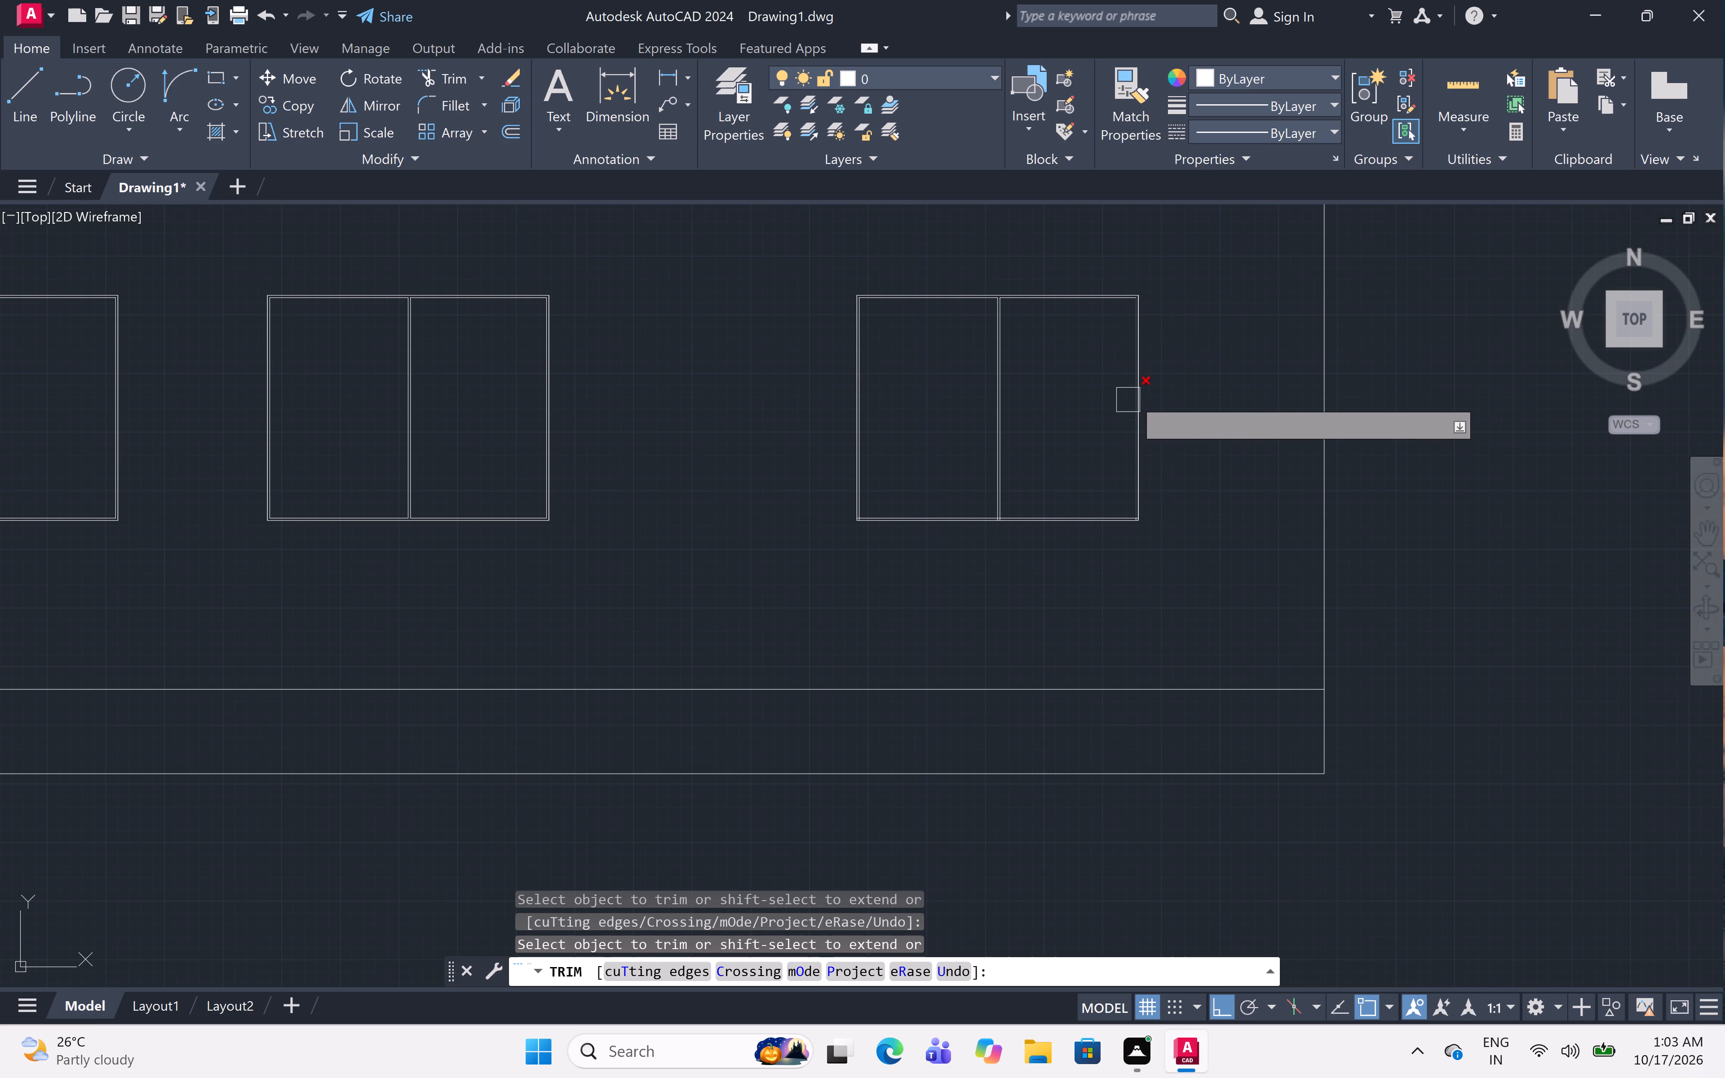
scroll(1139, 392, "down", 2)
scroll(1137, 428, "up", 4)
scroll(1141, 478, "up", 4)
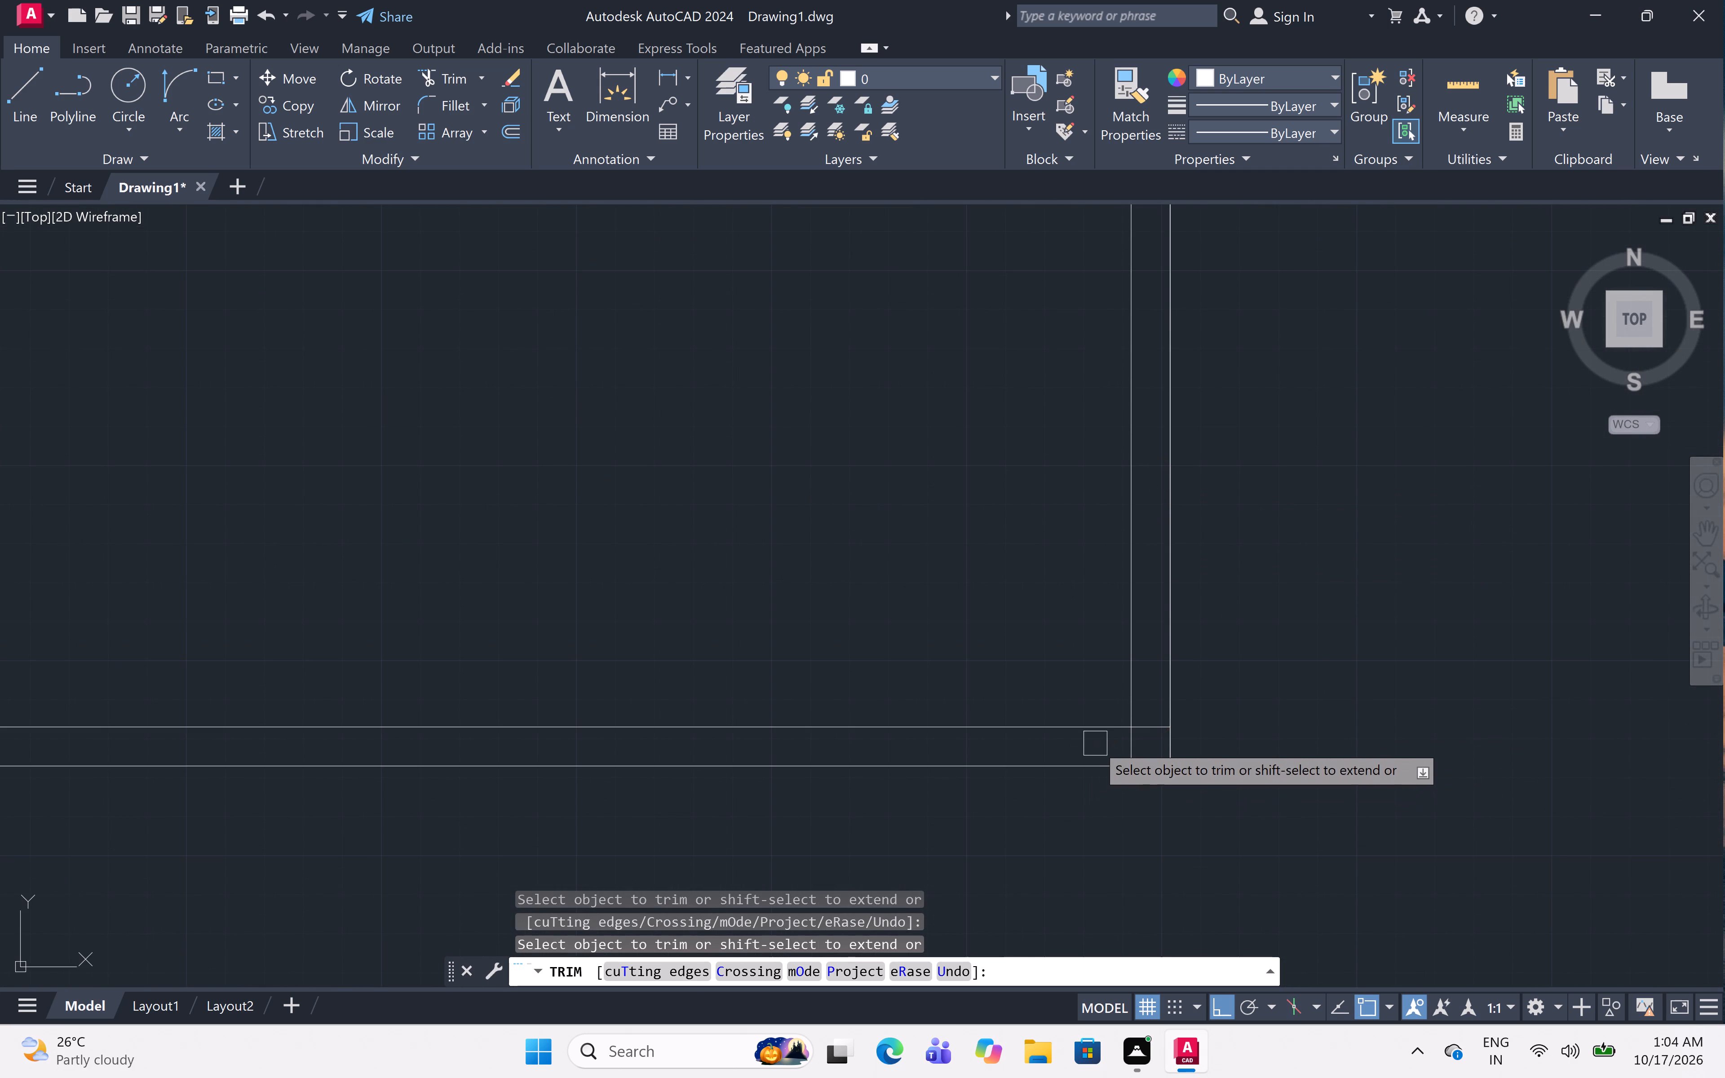
scroll(1168, 738, "up", 2)
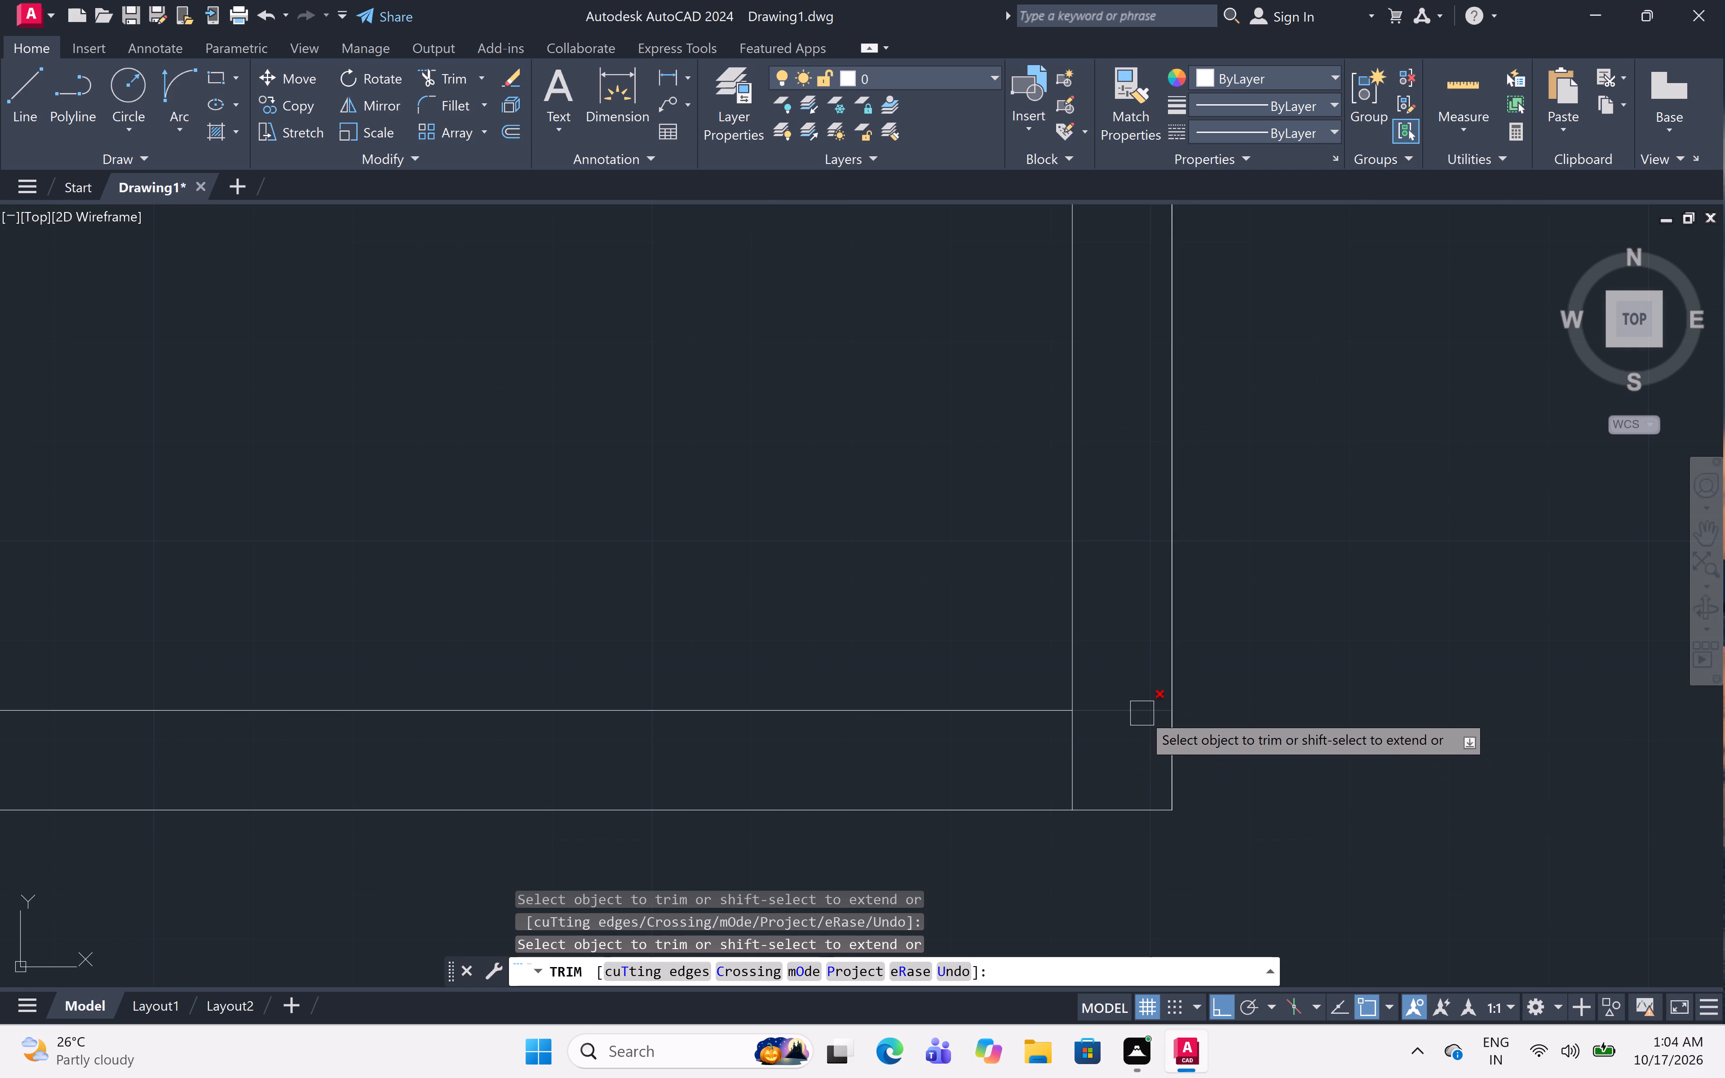
left_click(1142, 713)
left_click(1055, 764)
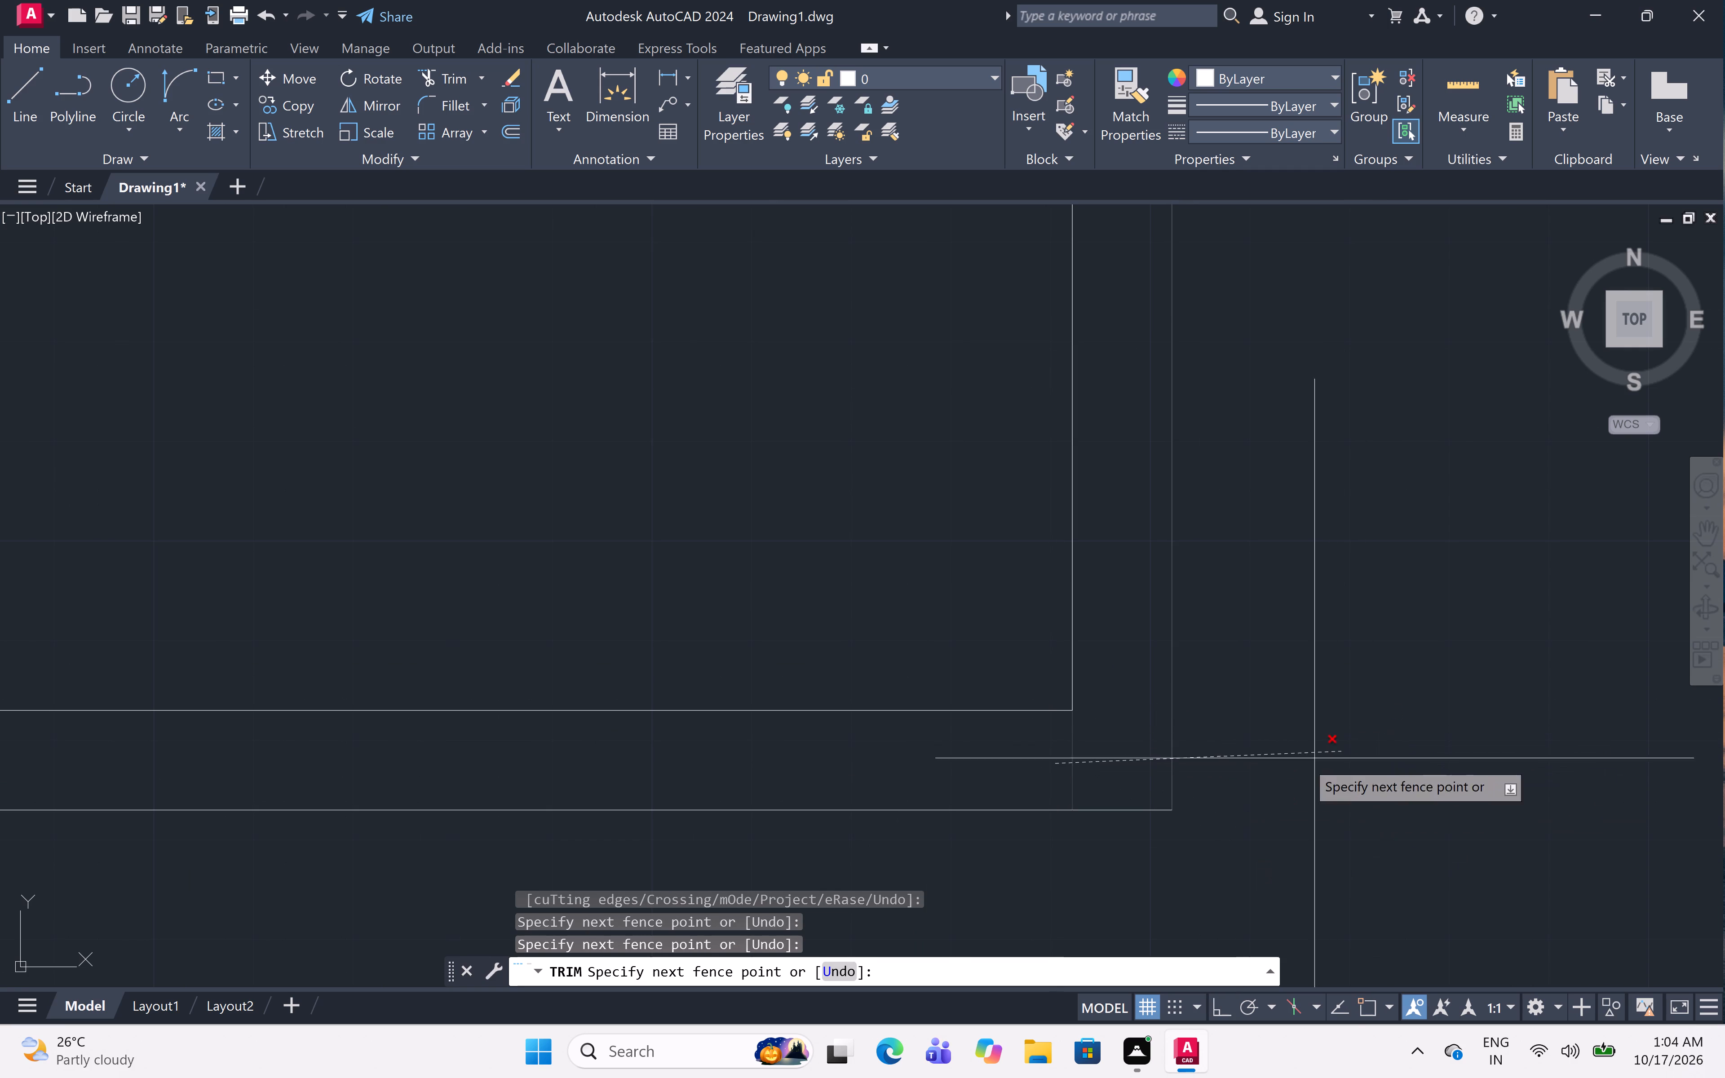
left_click(1128, 781)
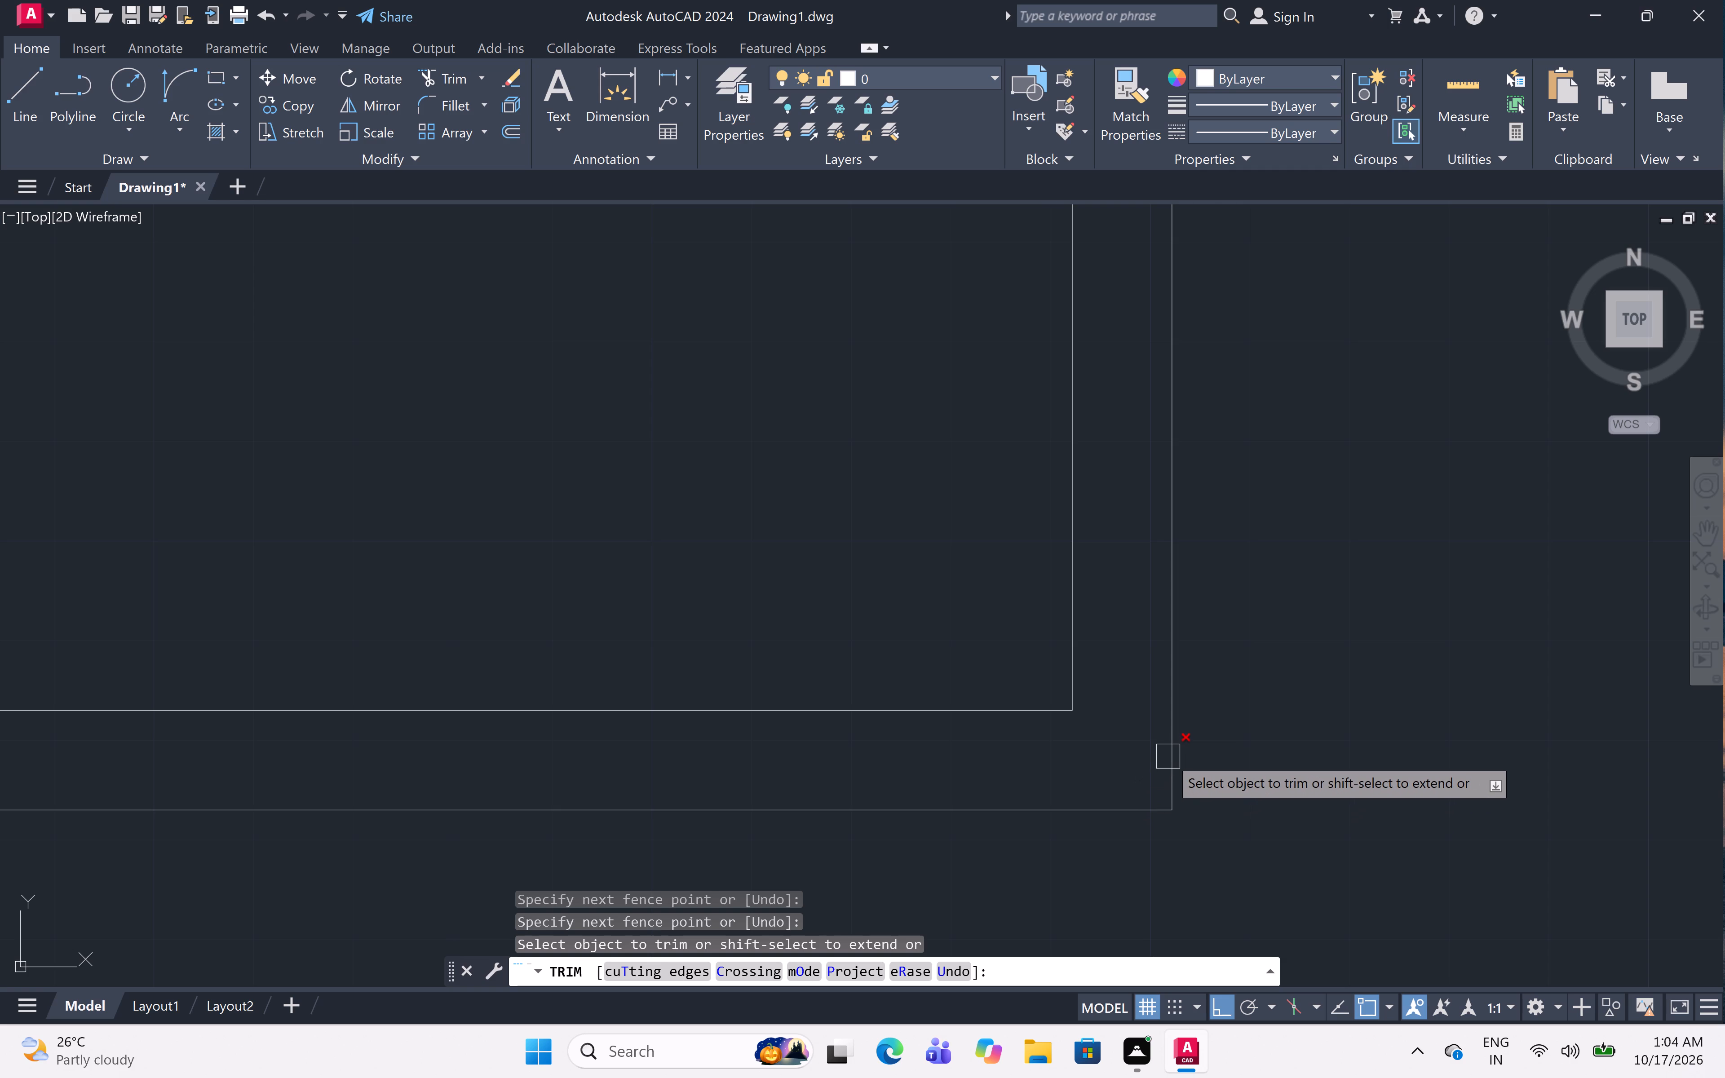
Trim the third window's two centre mullion lines back to the inner sill line, and cut the inner sill line between them.
scroll(1146, 745, "down", 2)
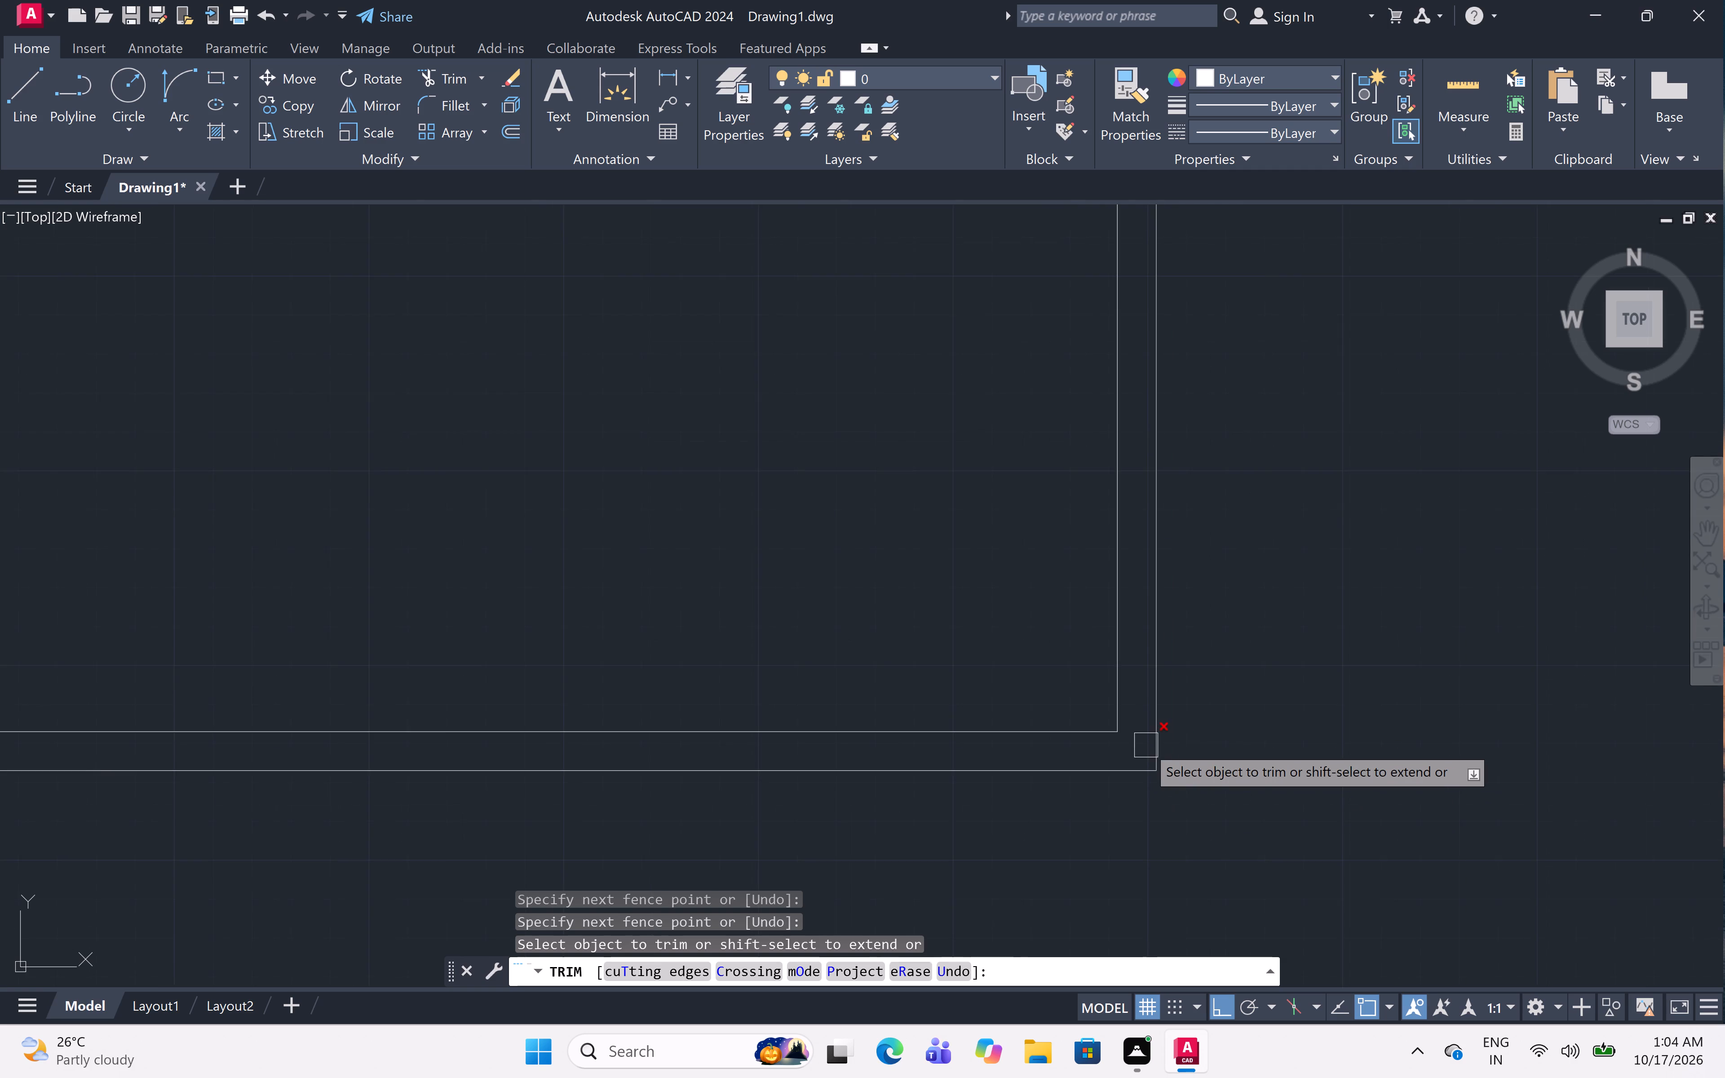
scroll(1146, 744, "down", 3)
scroll(529, 761, "up", 5)
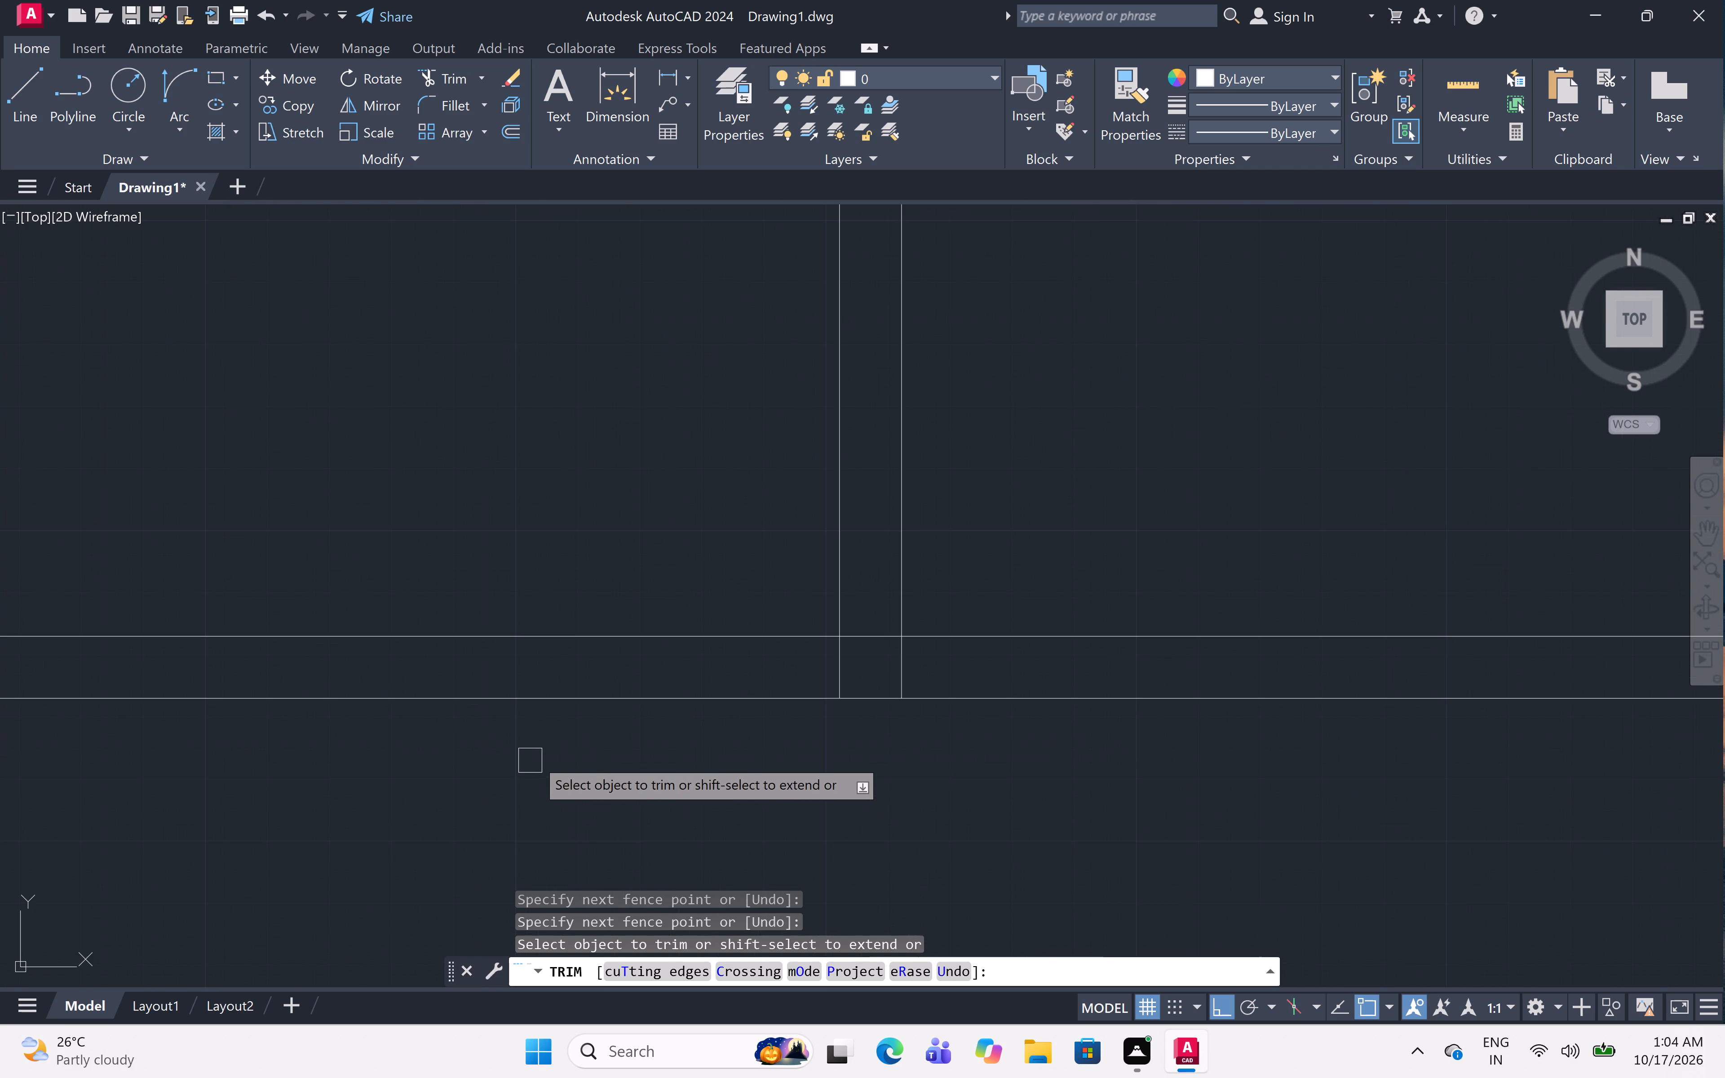
scroll(884, 637, "up", 1)
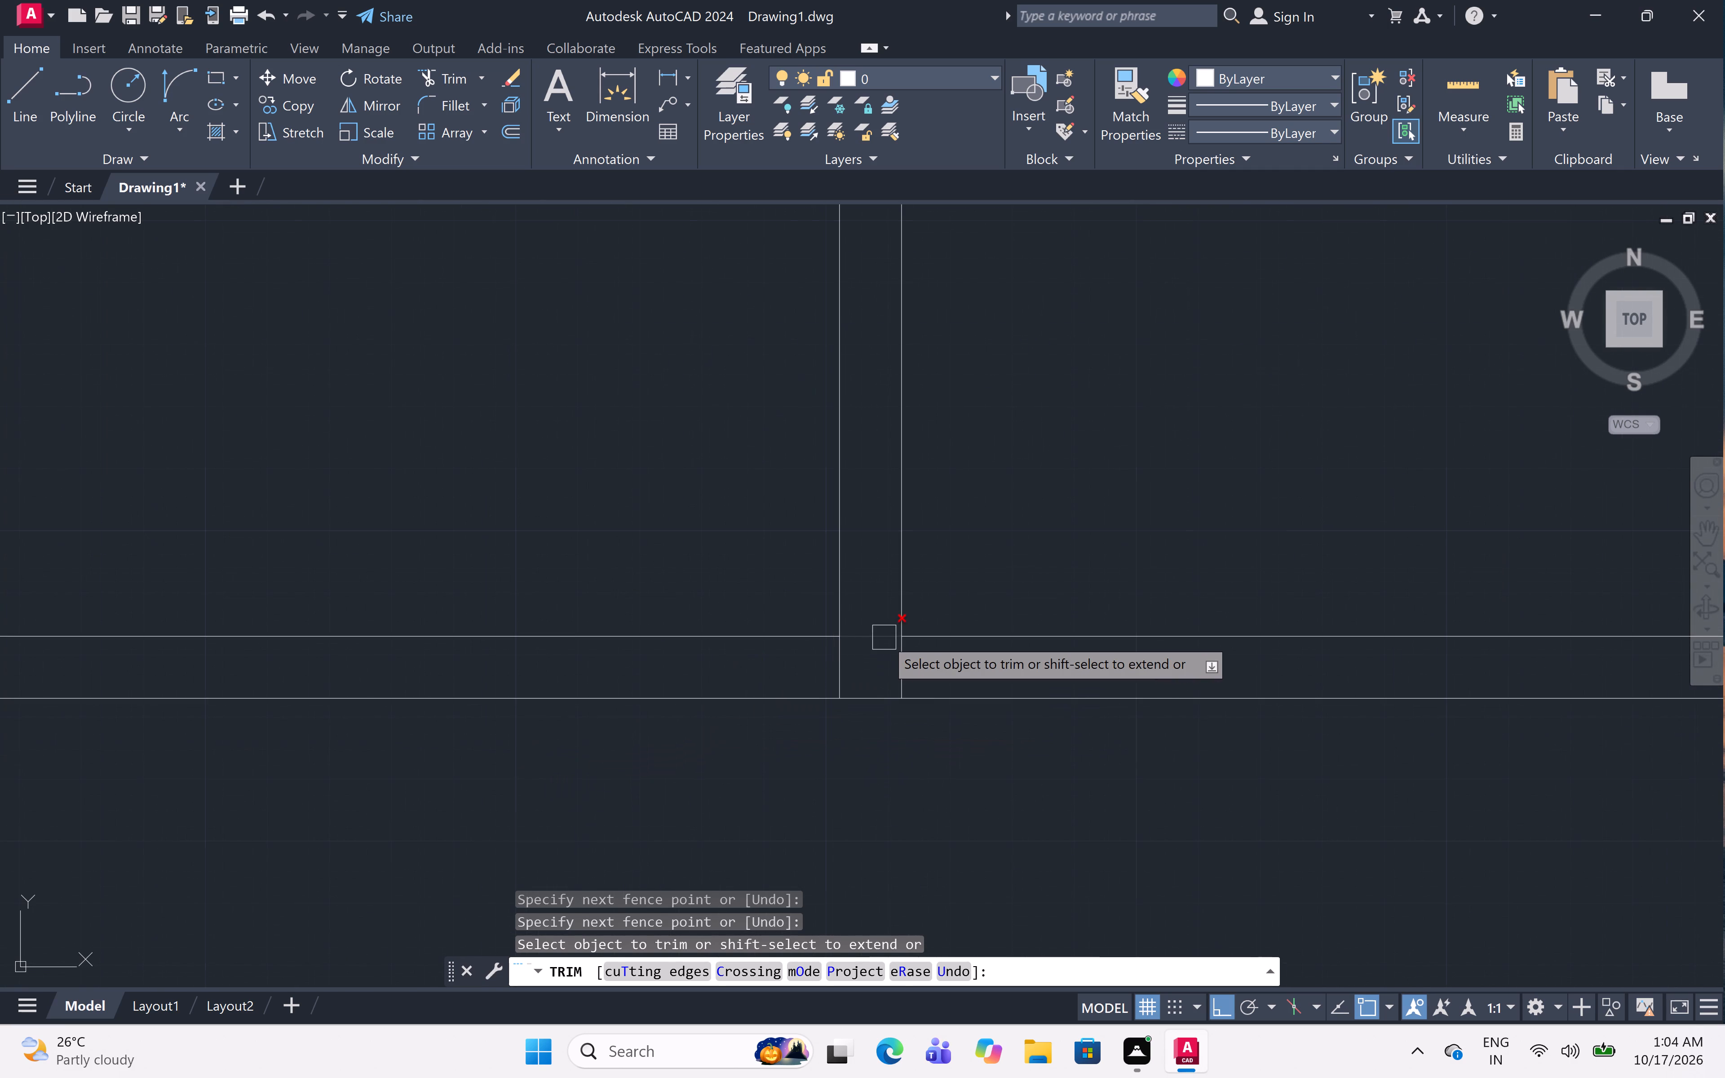
scroll(884, 637, "up", 2)
left_click(600, 778)
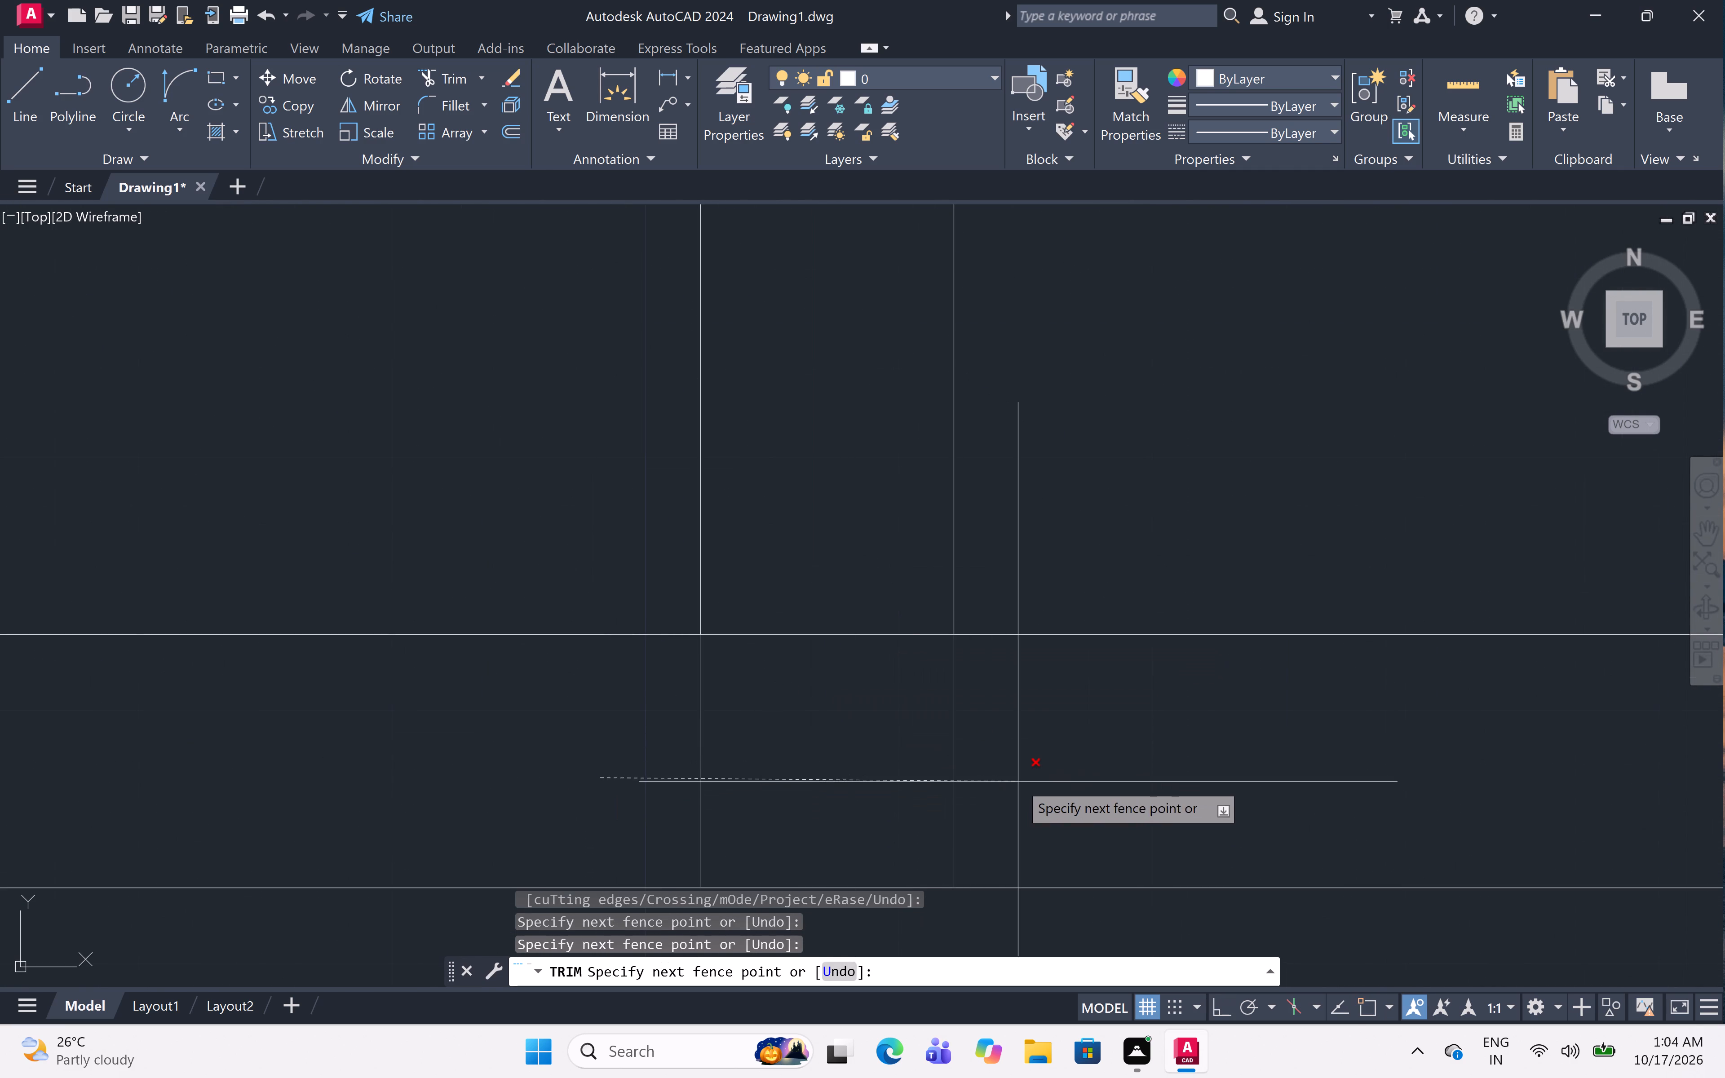
left_click(1018, 782)
left_click(872, 633)
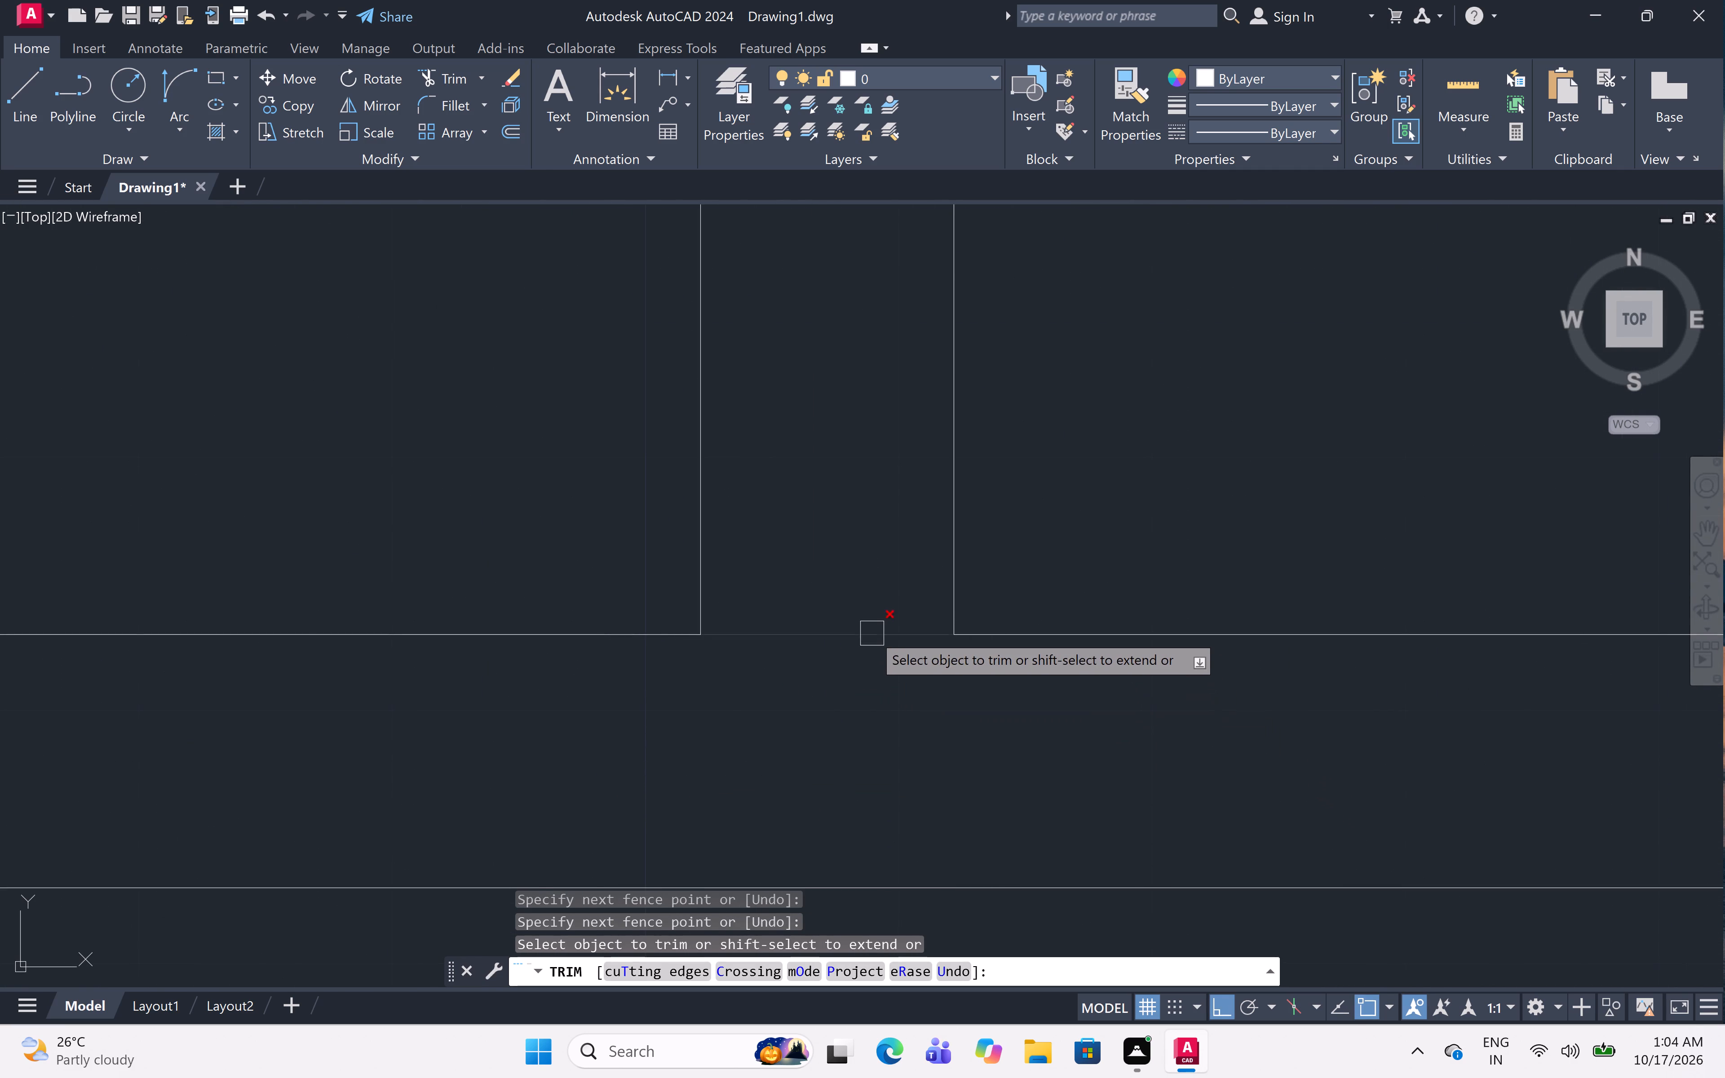
scroll(936, 755, "down", 9)
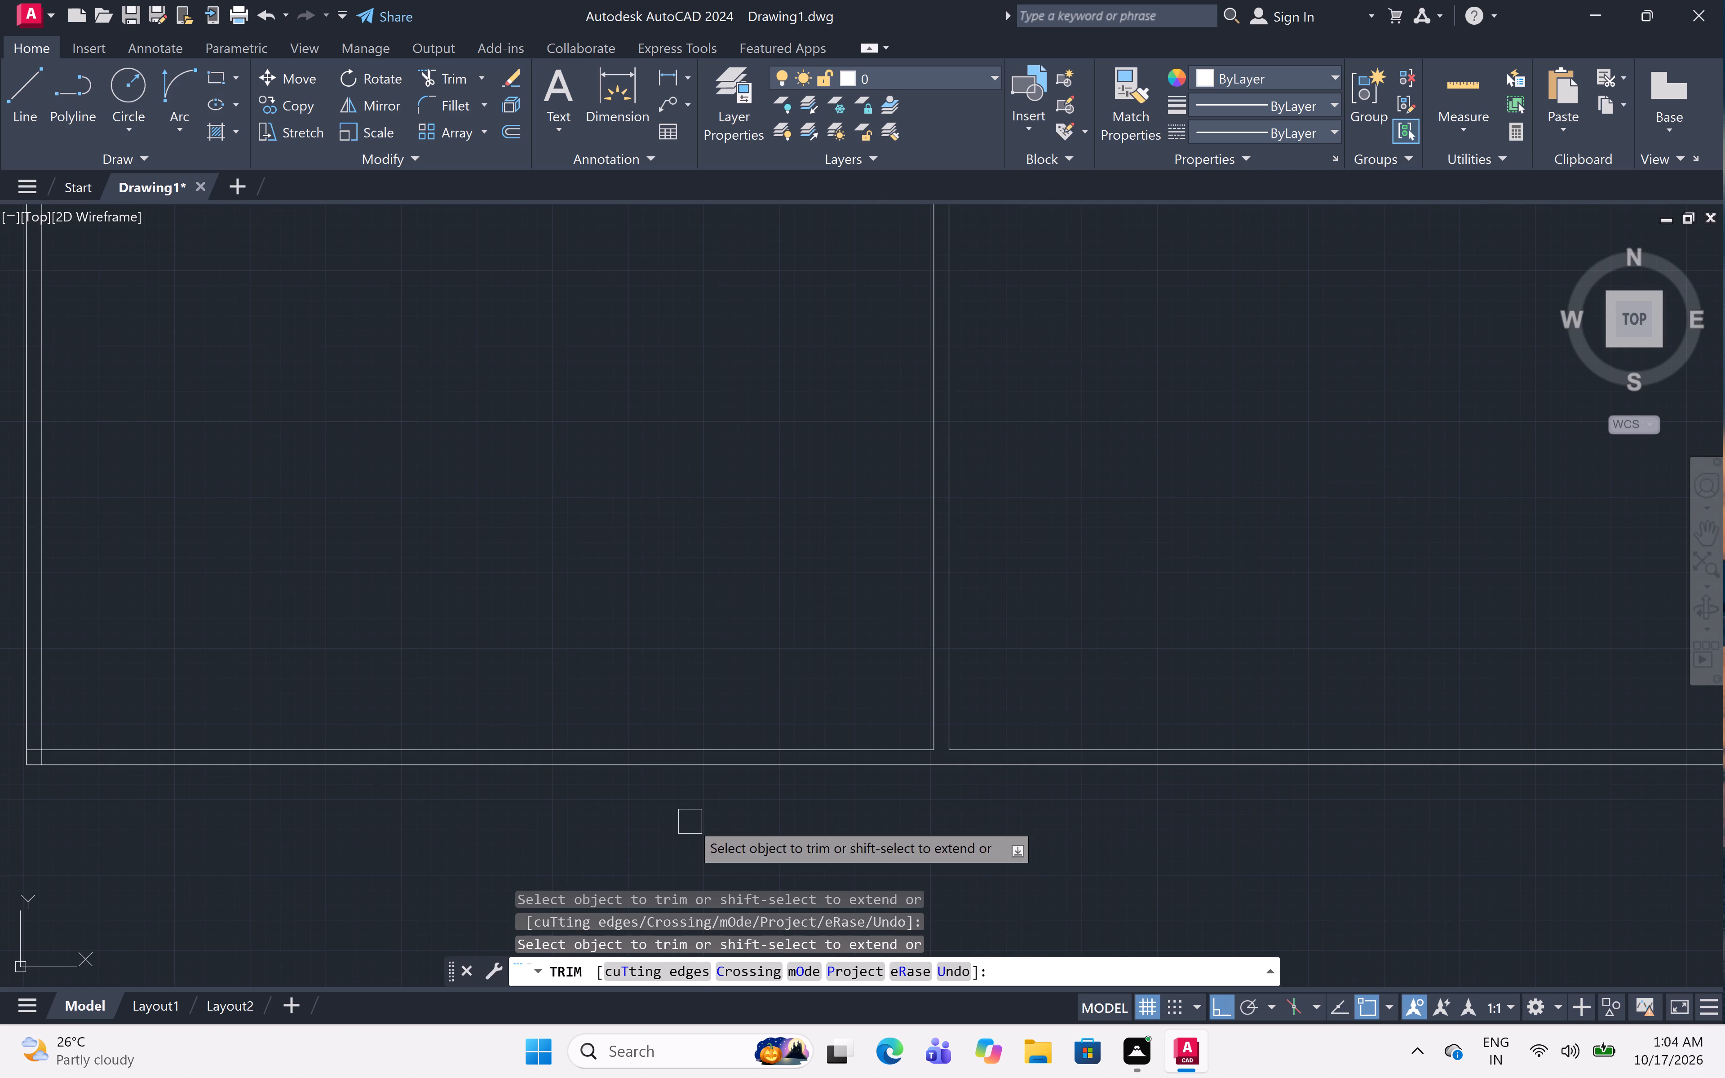
Trim the overlapping inner sill and jamb lines at the third window's lower-left corner into a clean corner.
middle_click_drag(690, 822, 1188, 812)
middle_click_drag(1200, 820, 1208, 829)
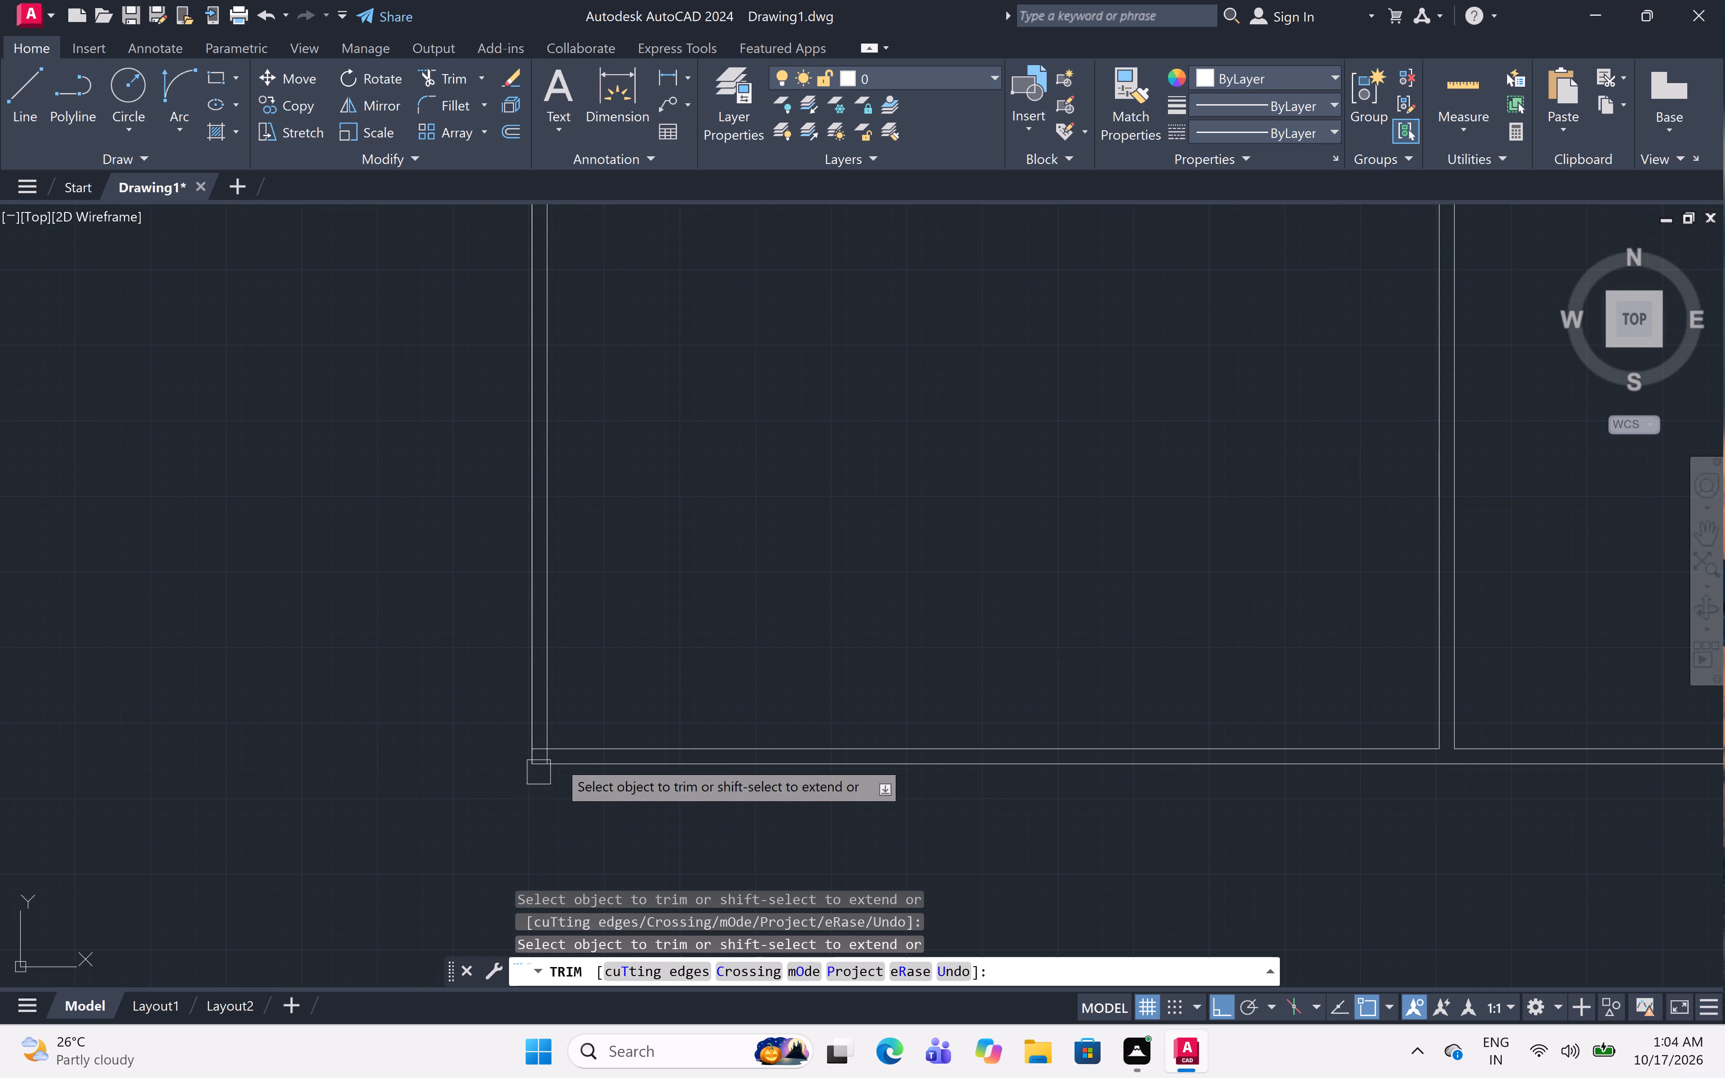
scroll(530, 750, "up", 4)
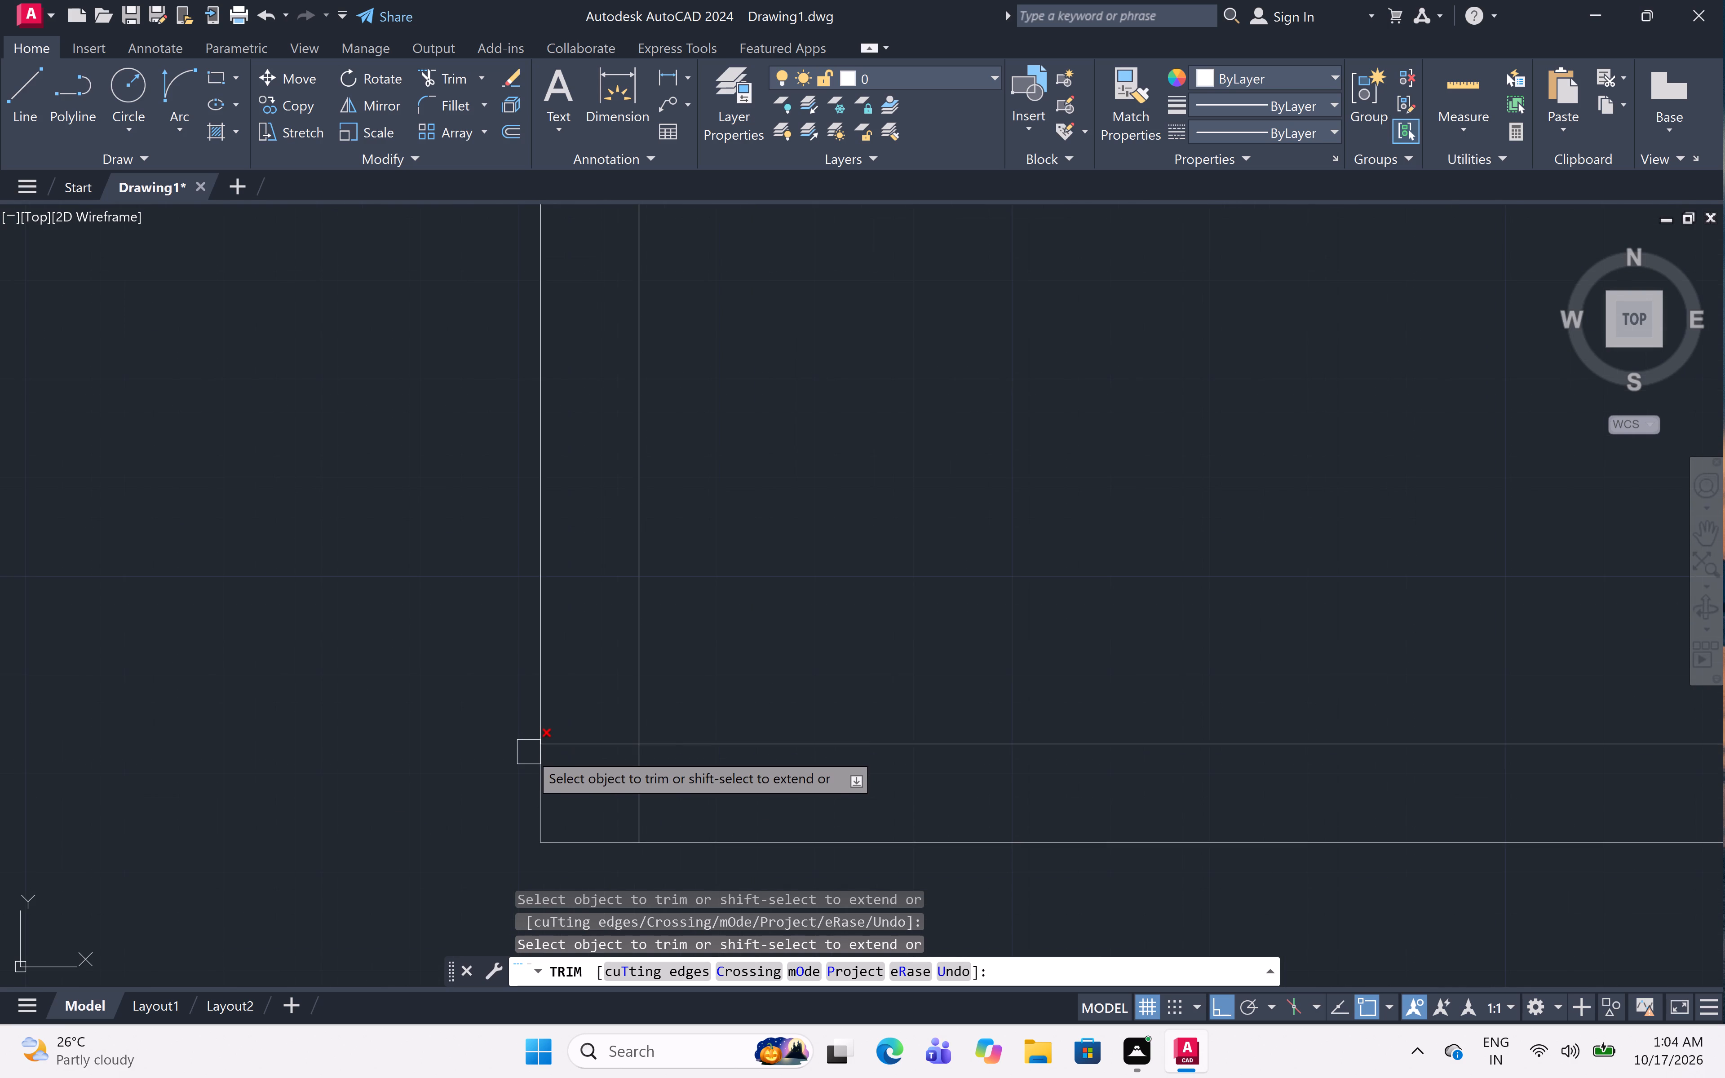
left_click(579, 752)
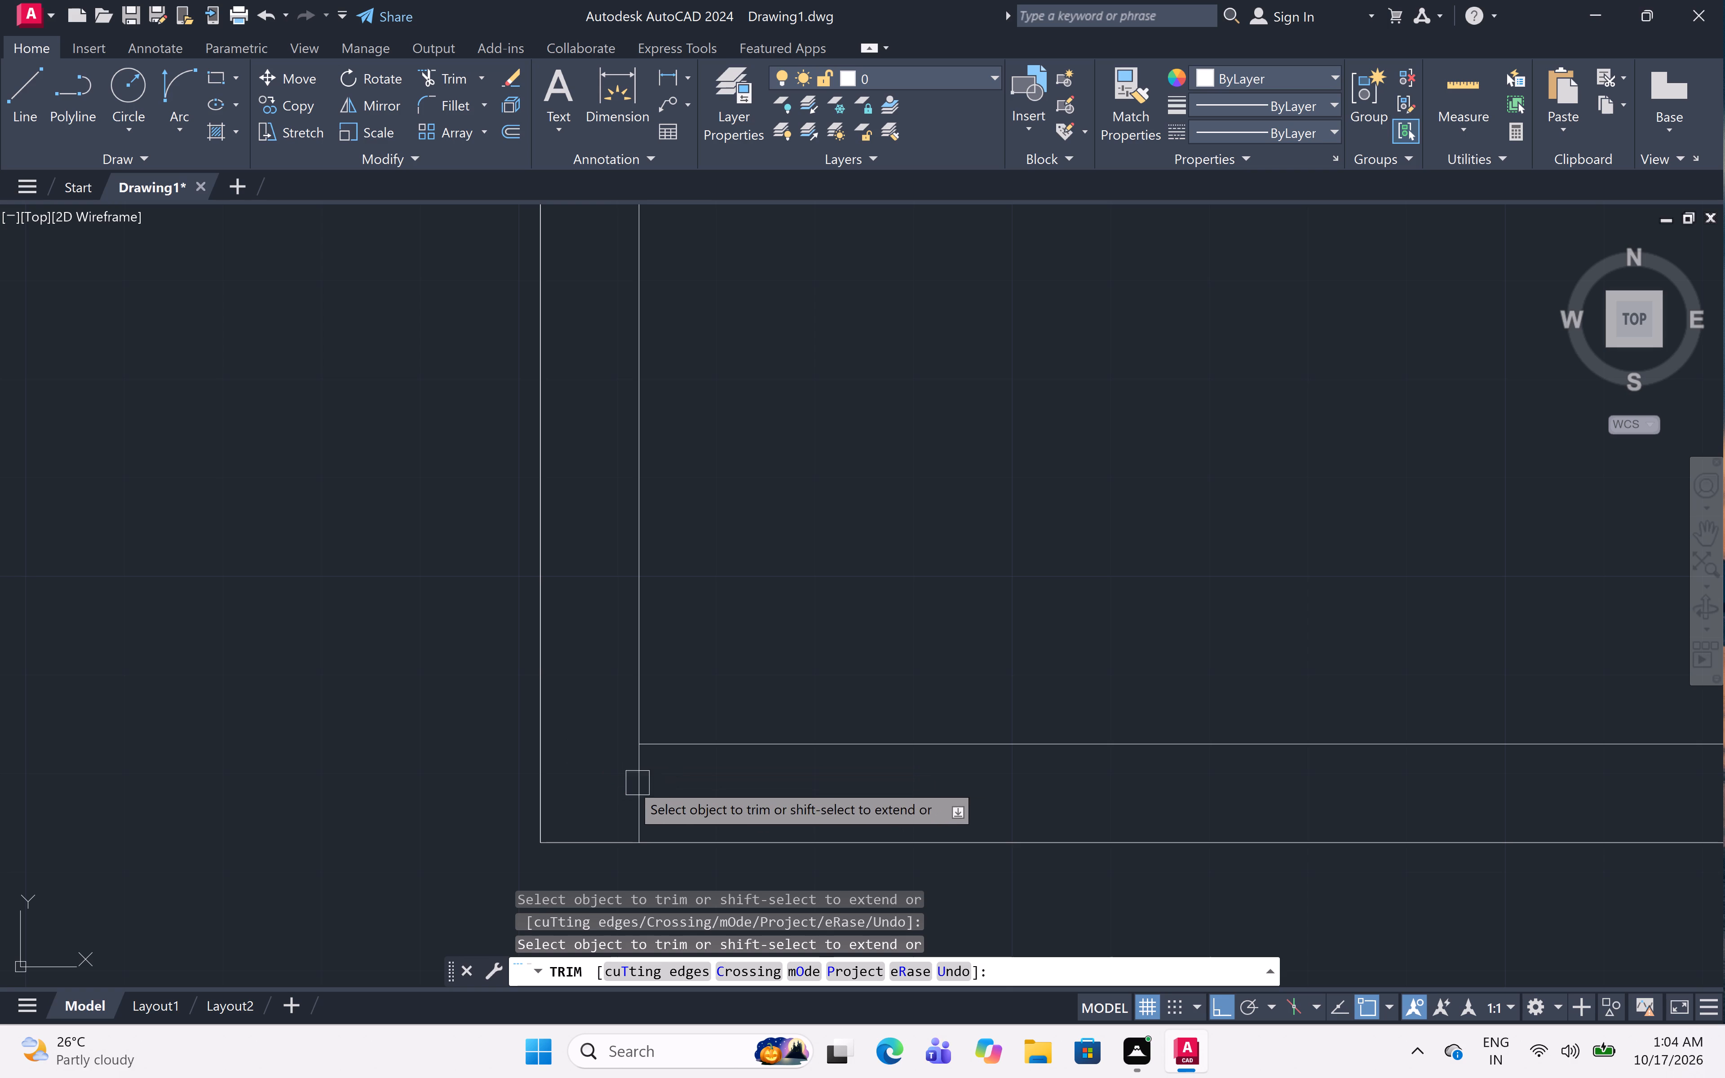
left_click(629, 783)
scroll(706, 669, "down", 5)
scroll(787, 622, "down", 3)
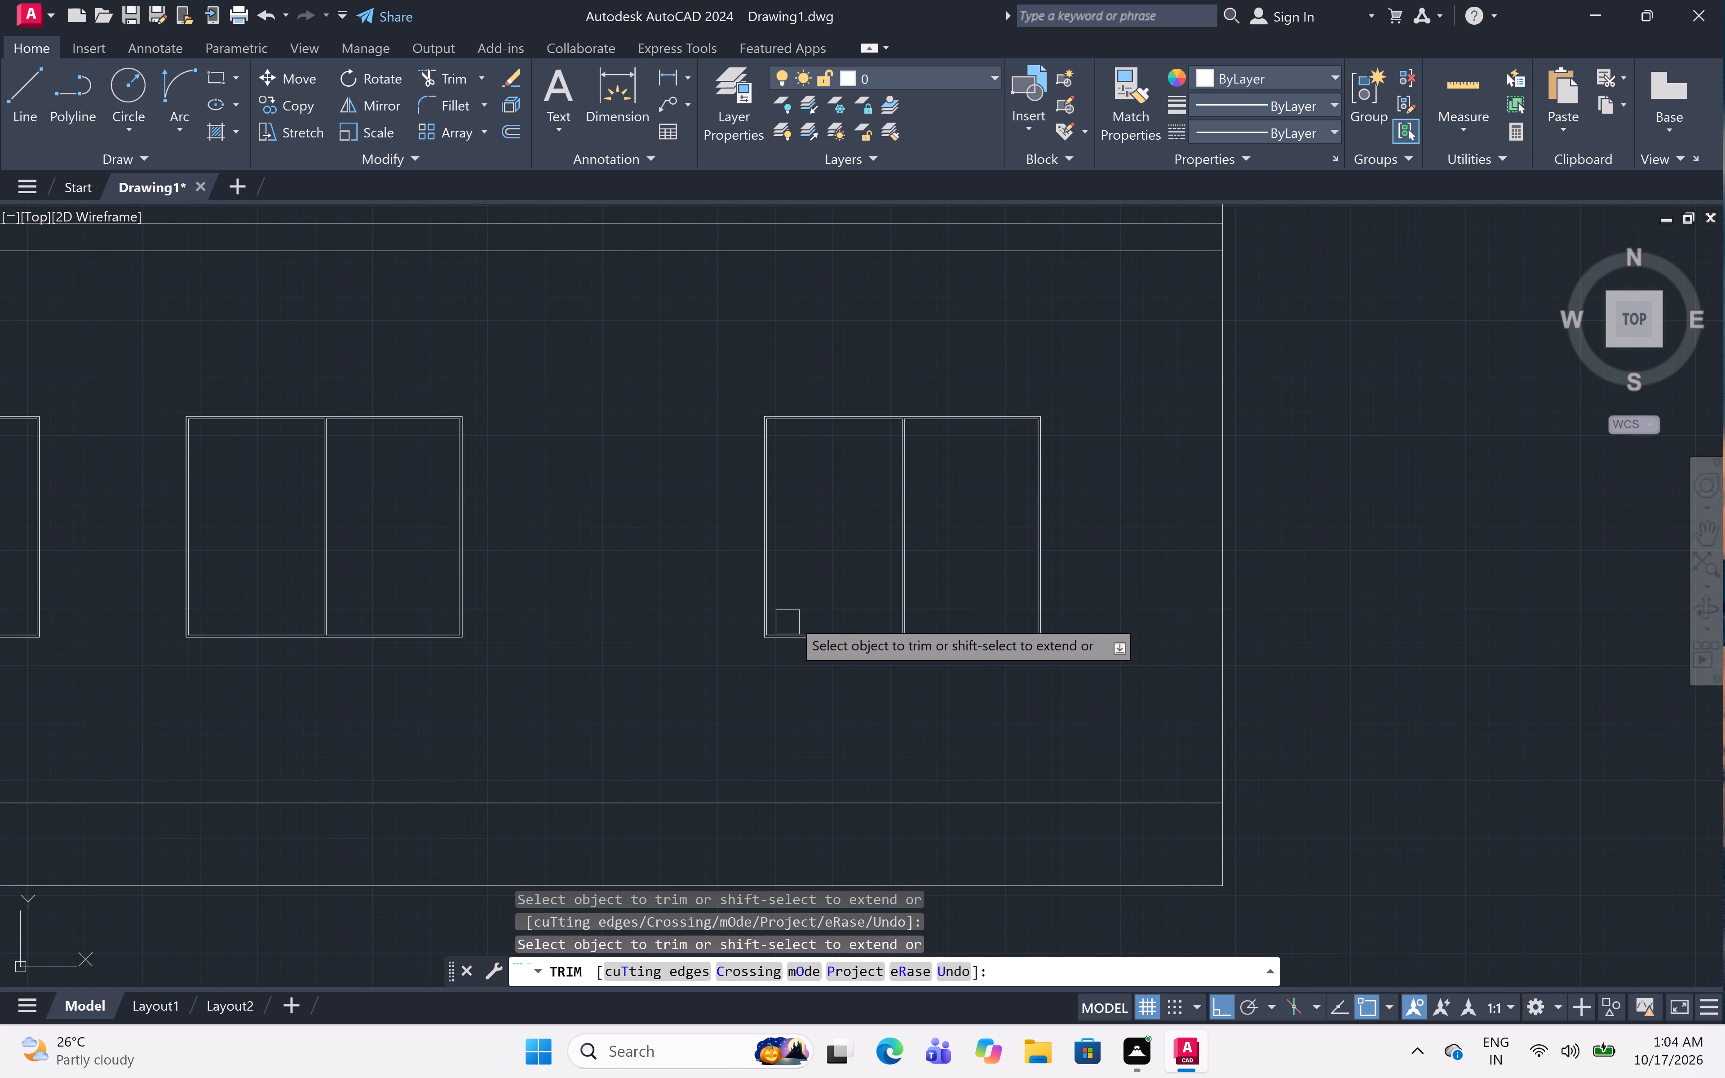
scroll(897, 622, "up", 2)
scroll(818, 618, "down", 2)
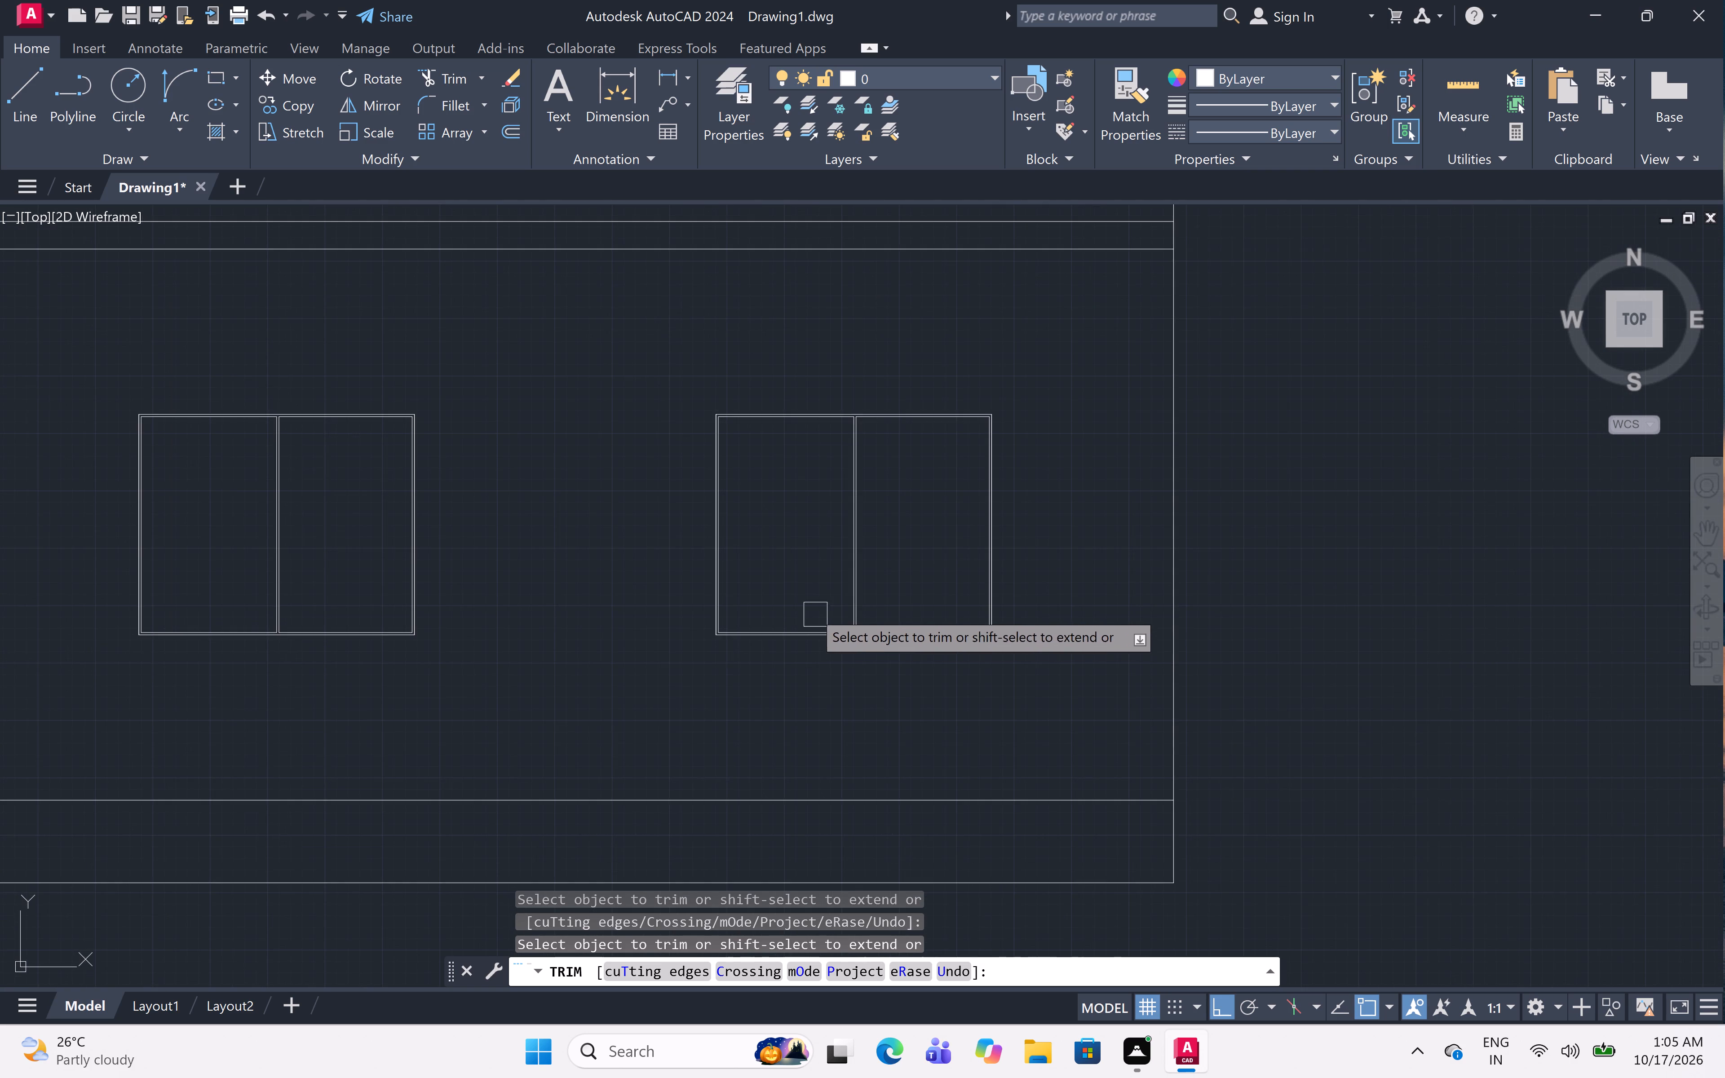
middle_click_drag(806, 604, 885, 707)
scroll(895, 670, "down", 3)
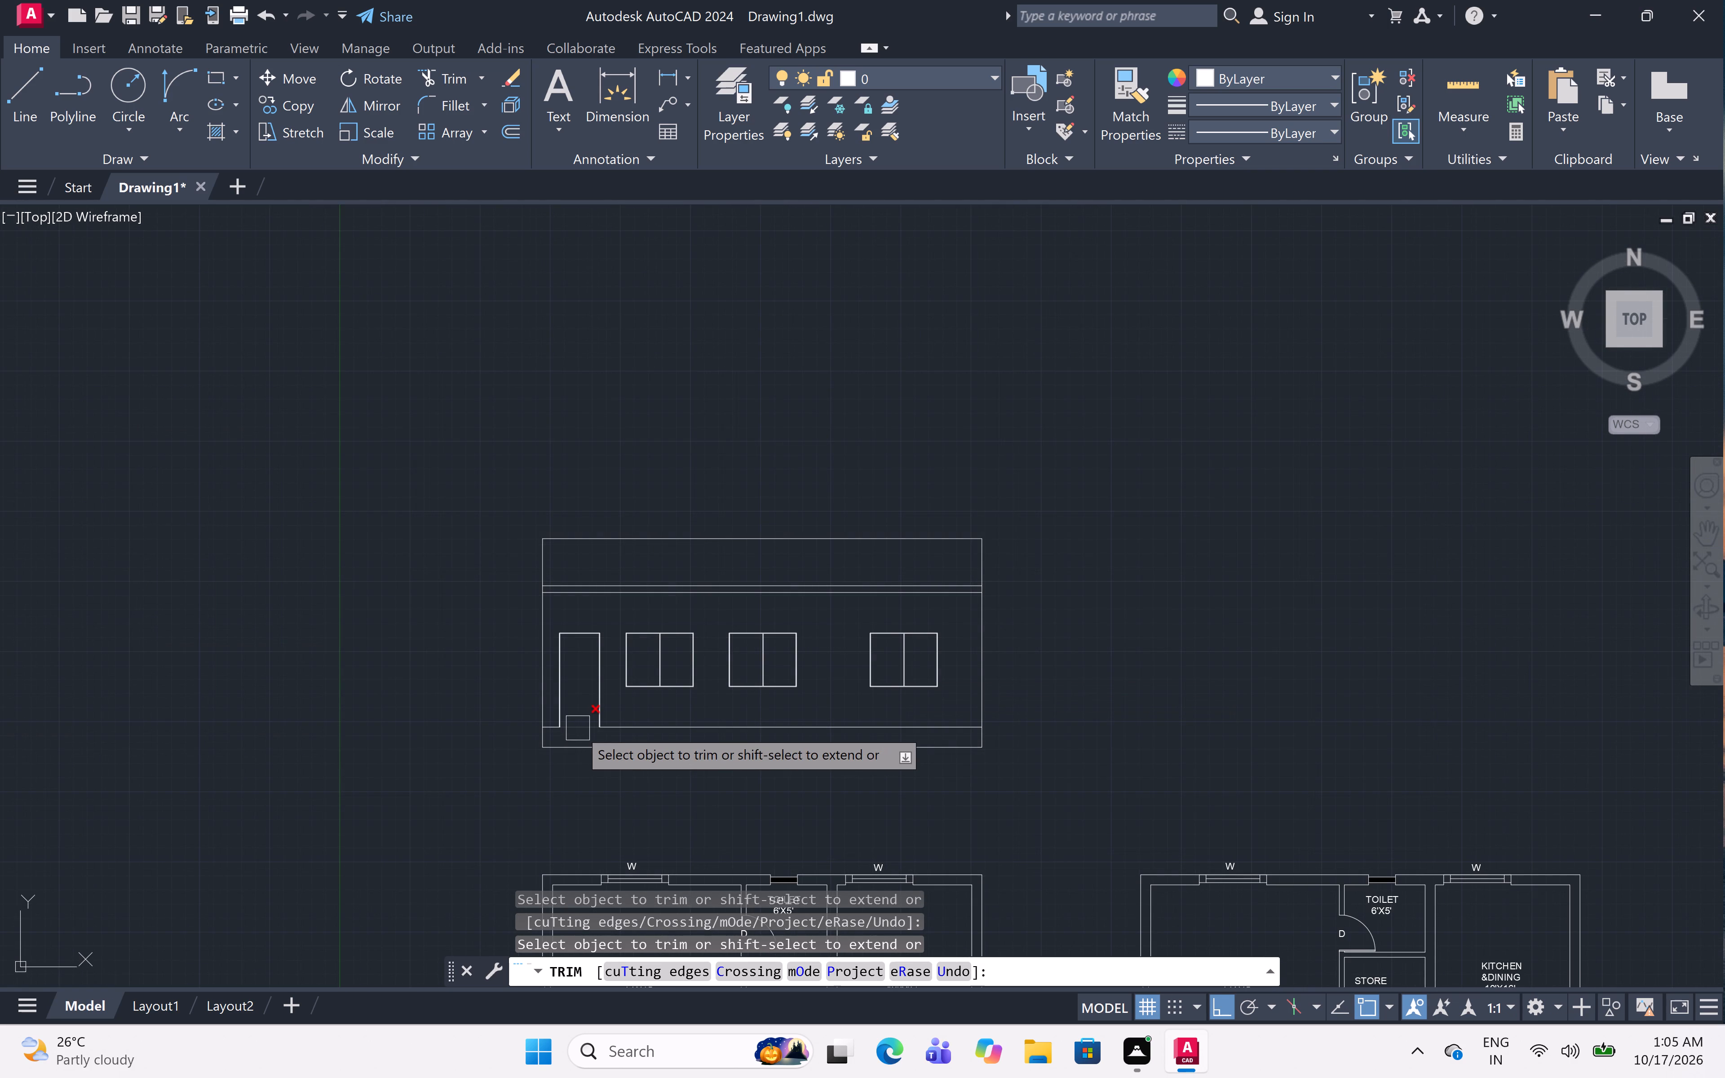
key("Escape")
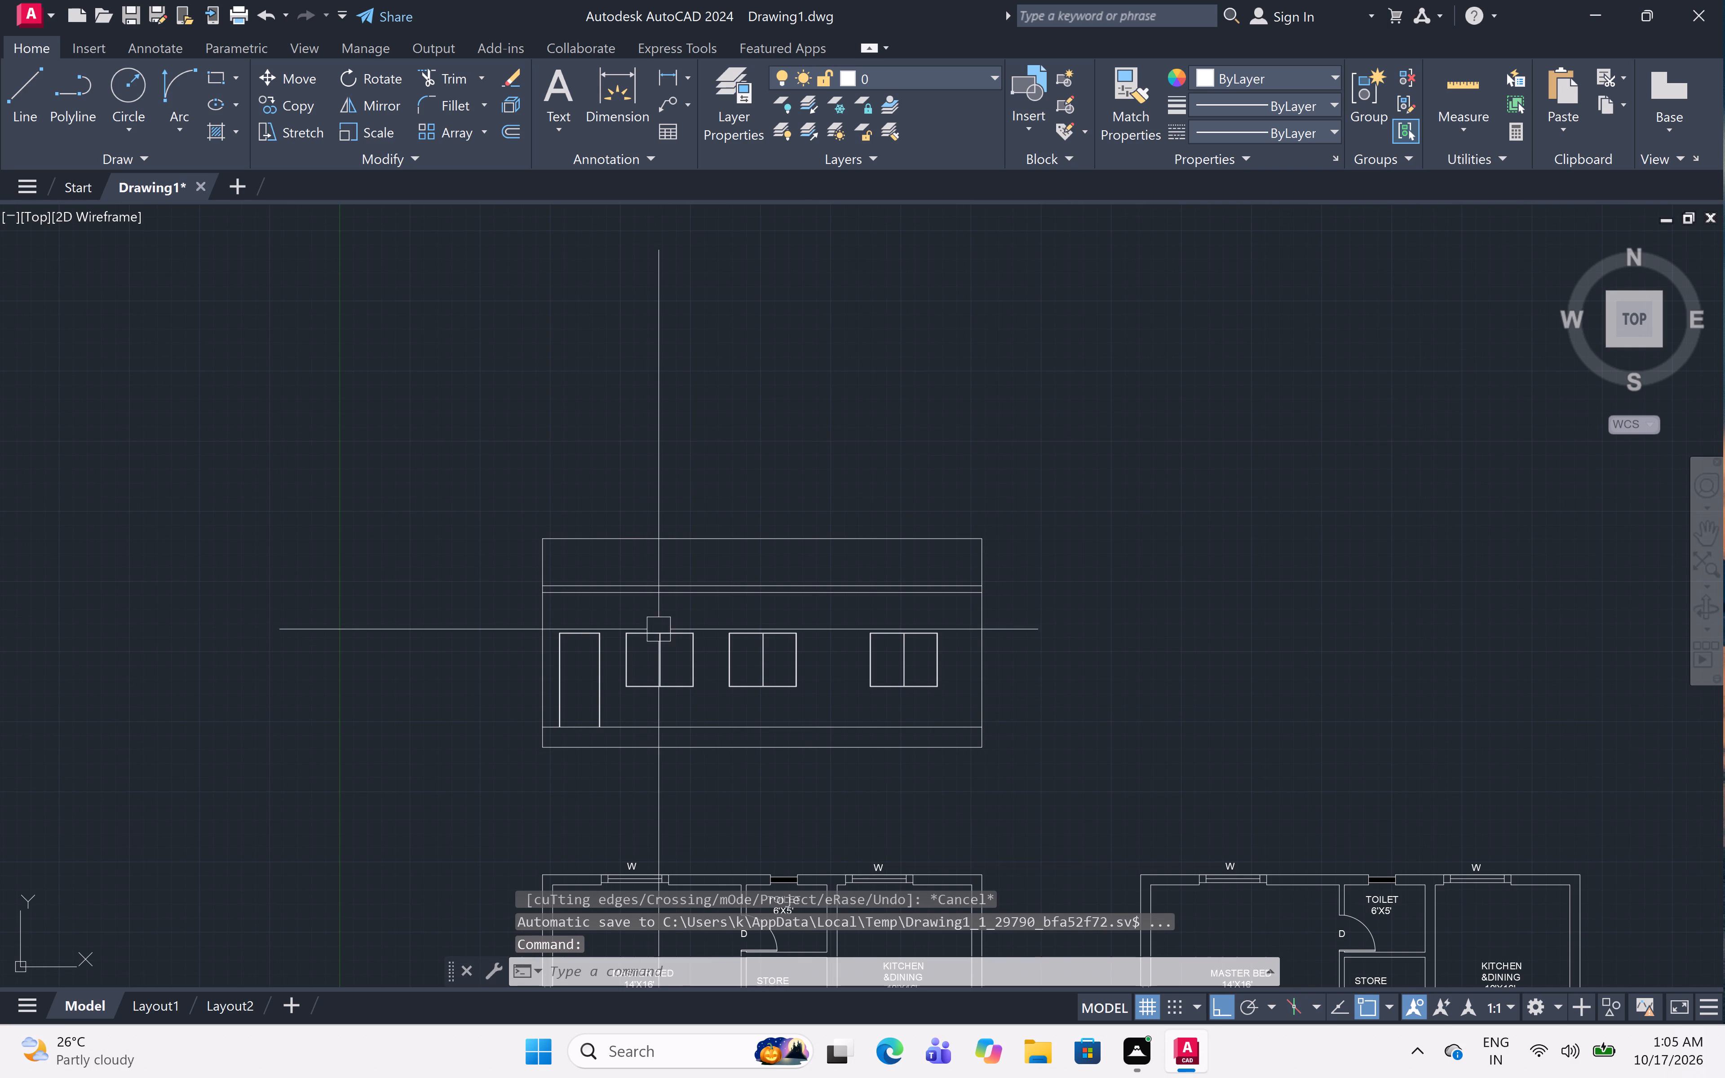
Extend the window head line across the whole elevation so it meets both outer wall lines.
scroll(696, 630, "up", 6)
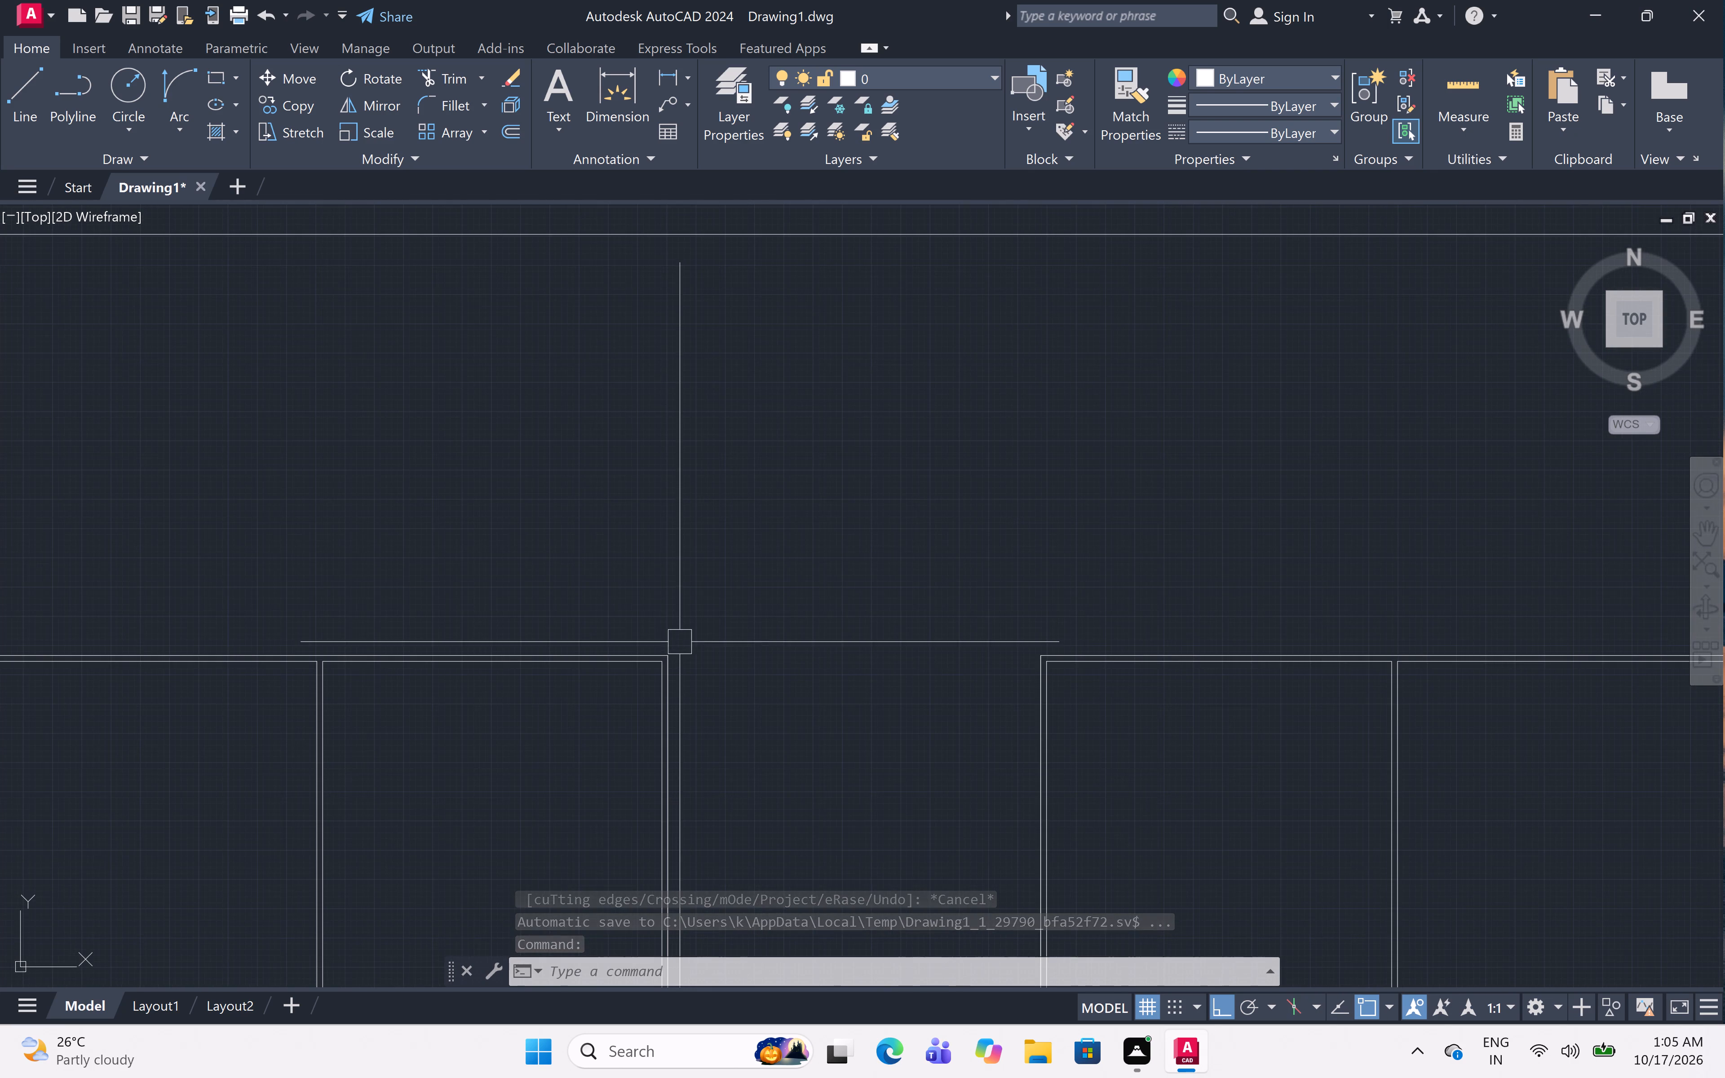
type("EX")
key("space")
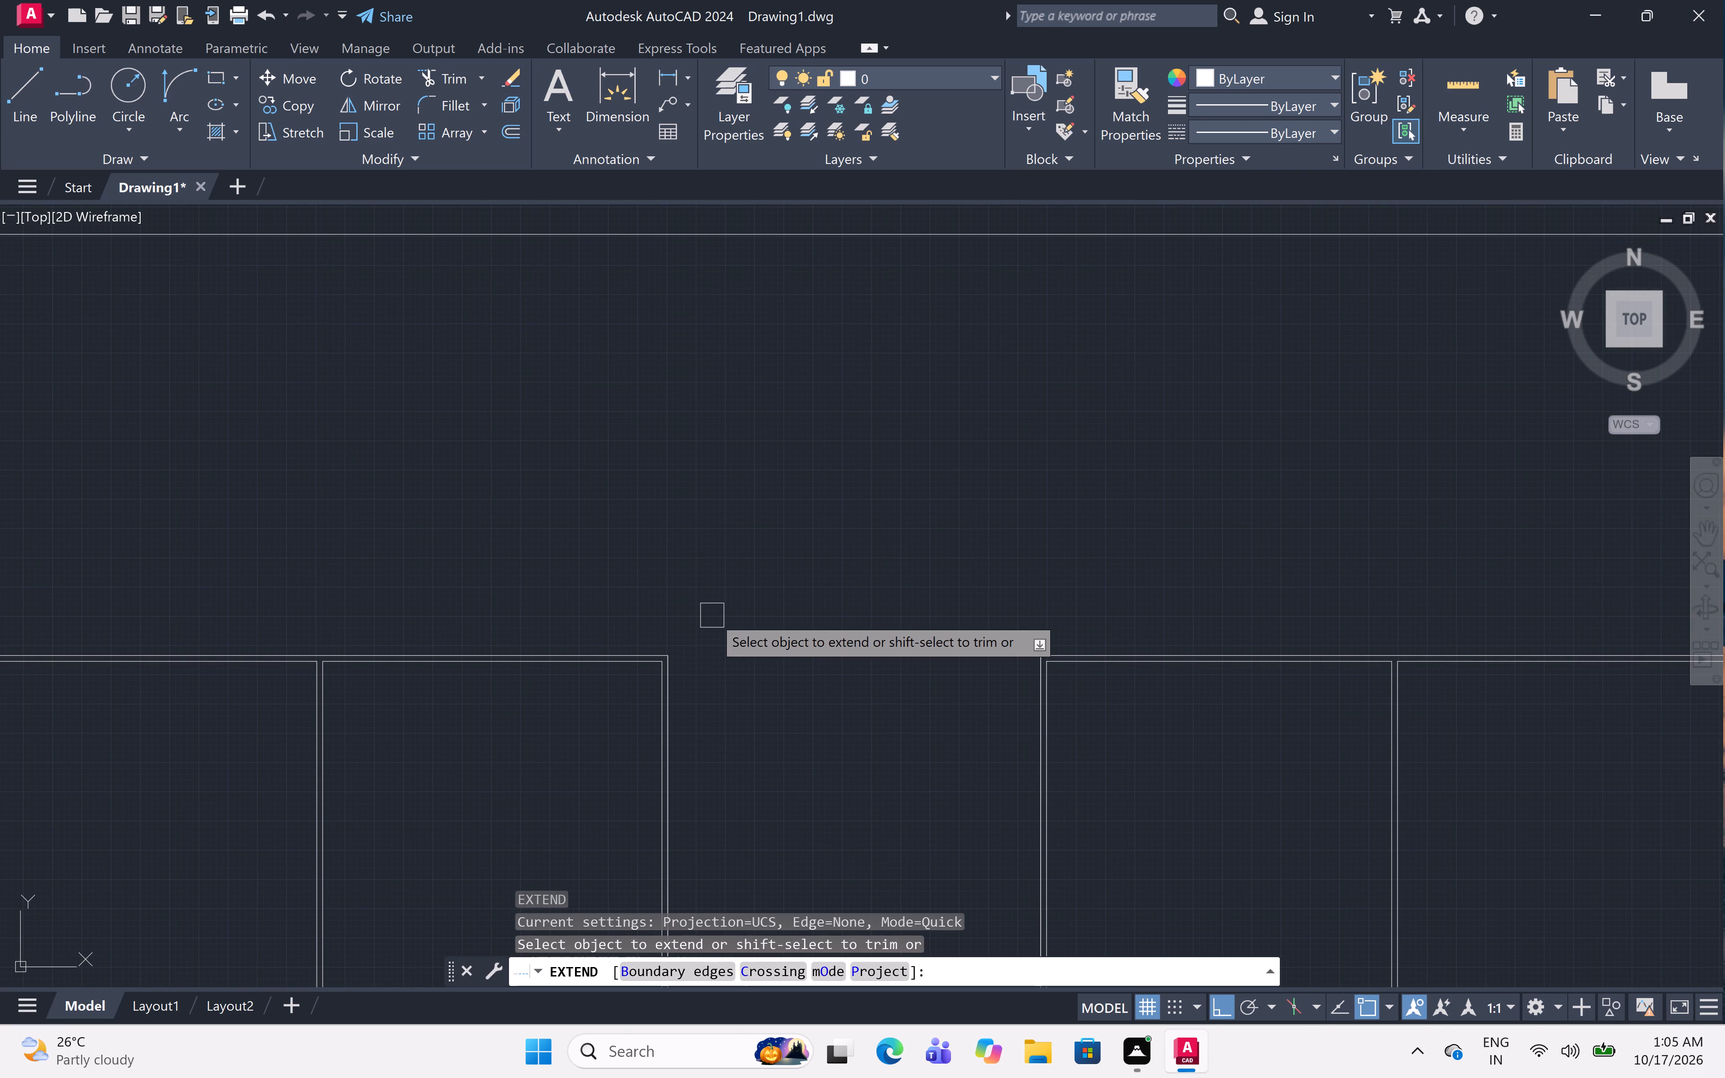
left_click(641, 643)
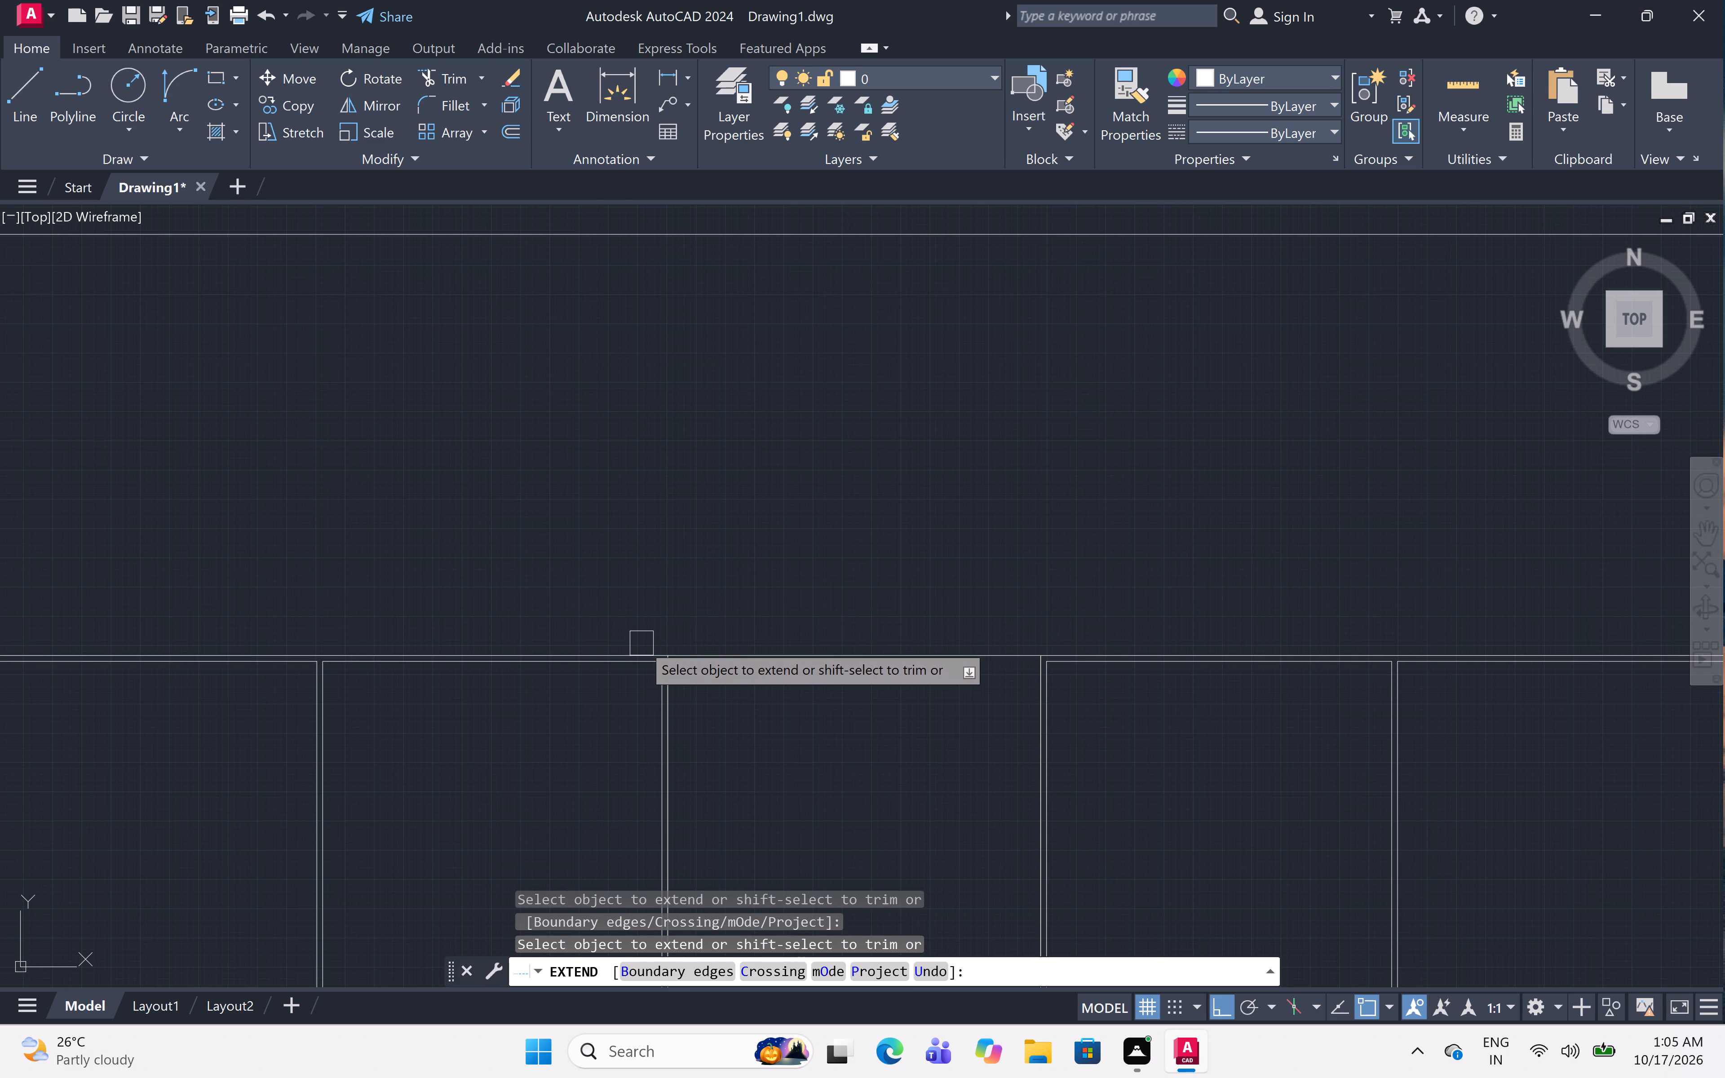
scroll(722, 607, "down", 4)
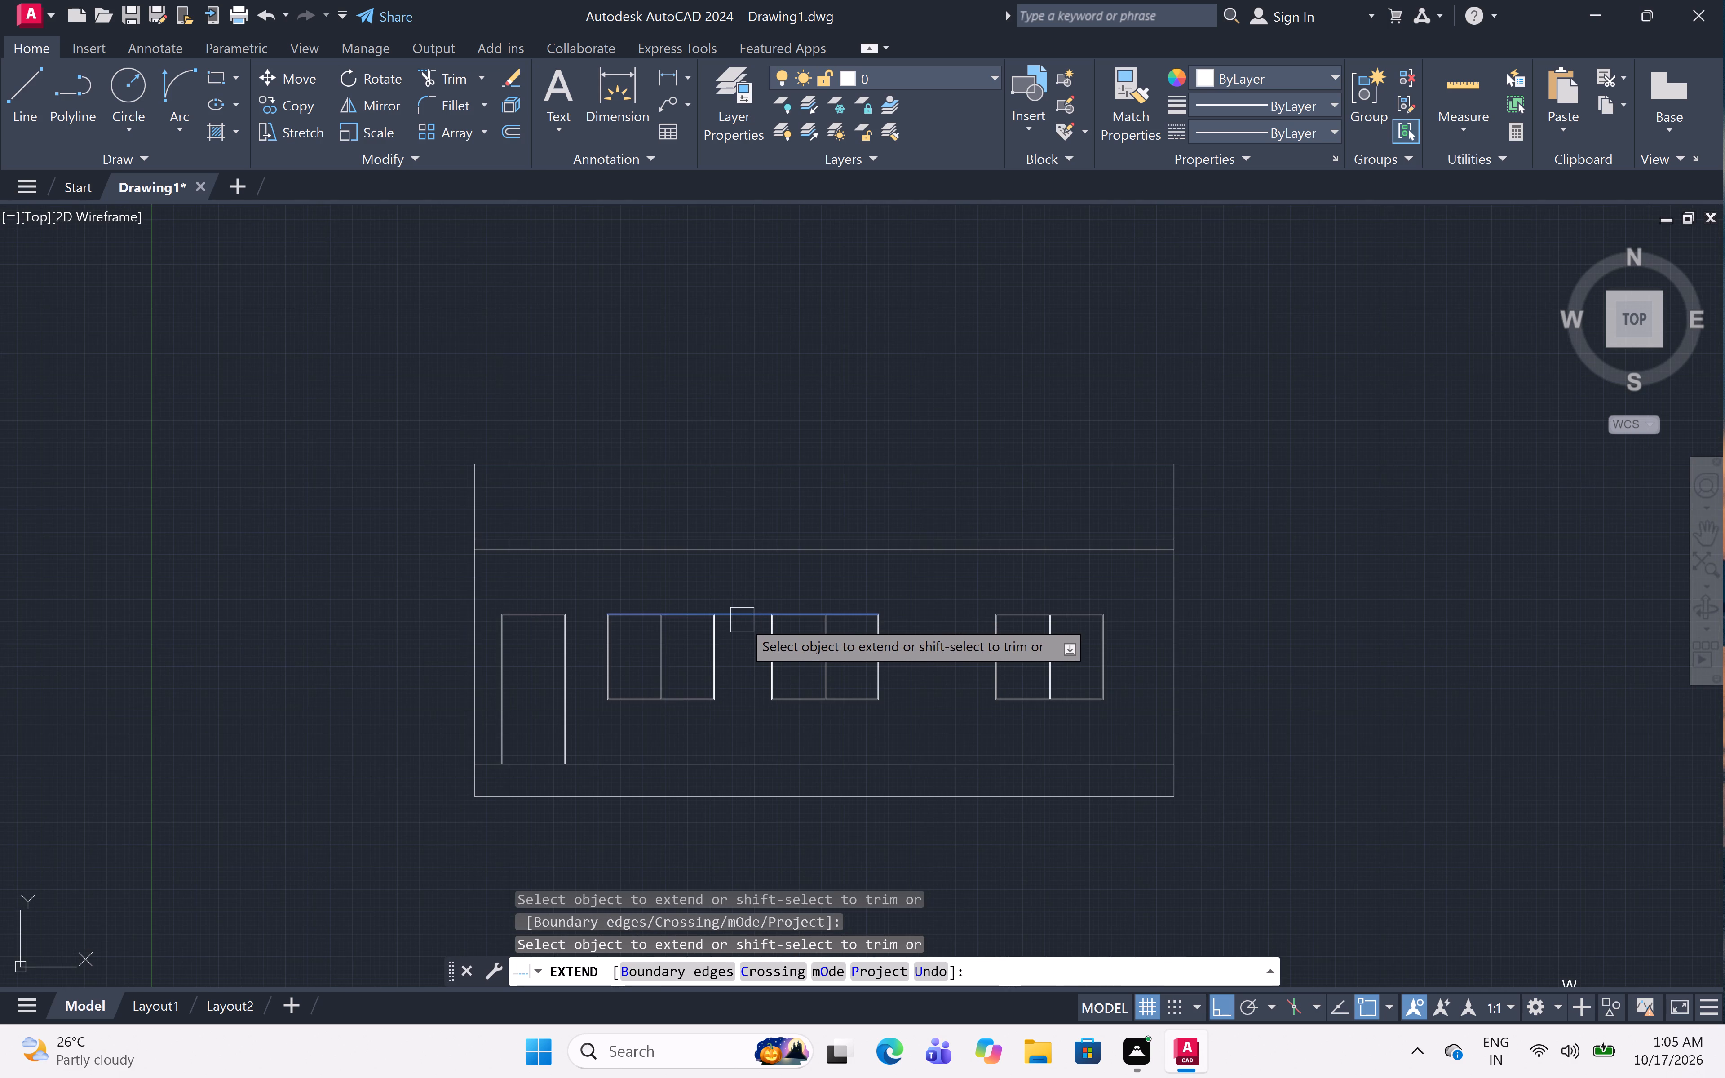
left_click(742, 620)
left_click(751, 613)
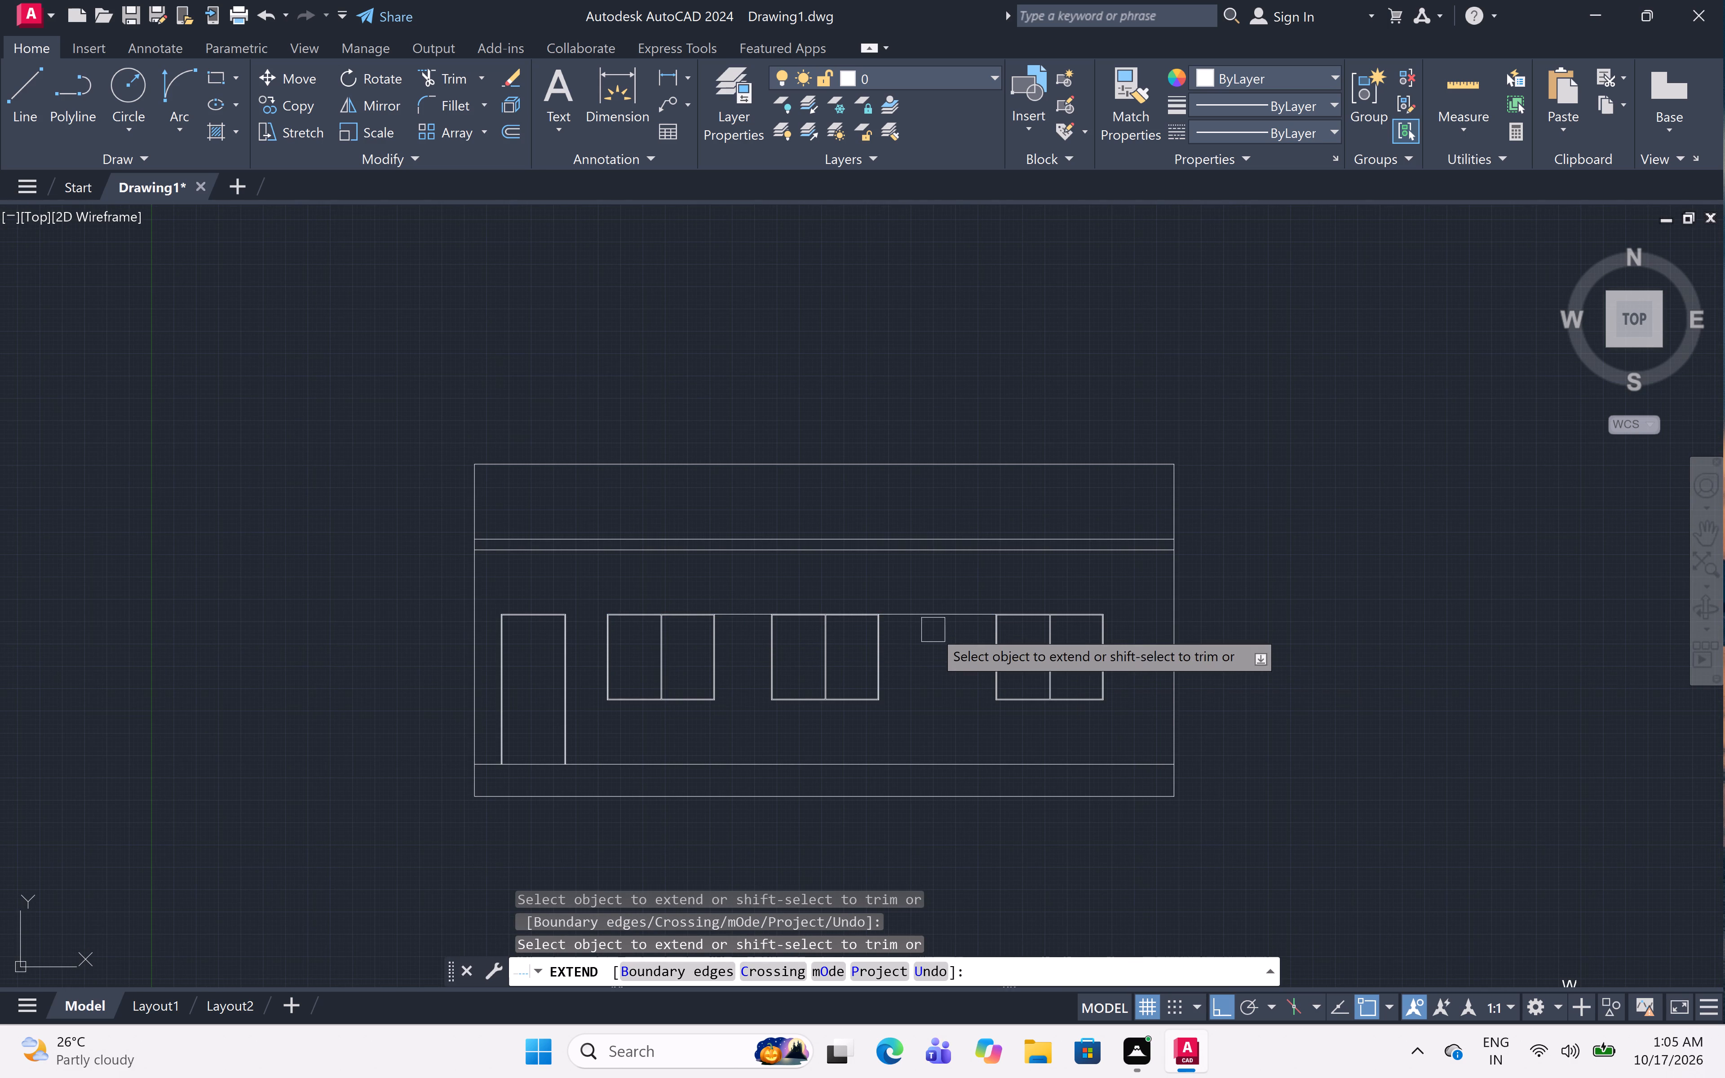
left_click(942, 608)
left_click(957, 618)
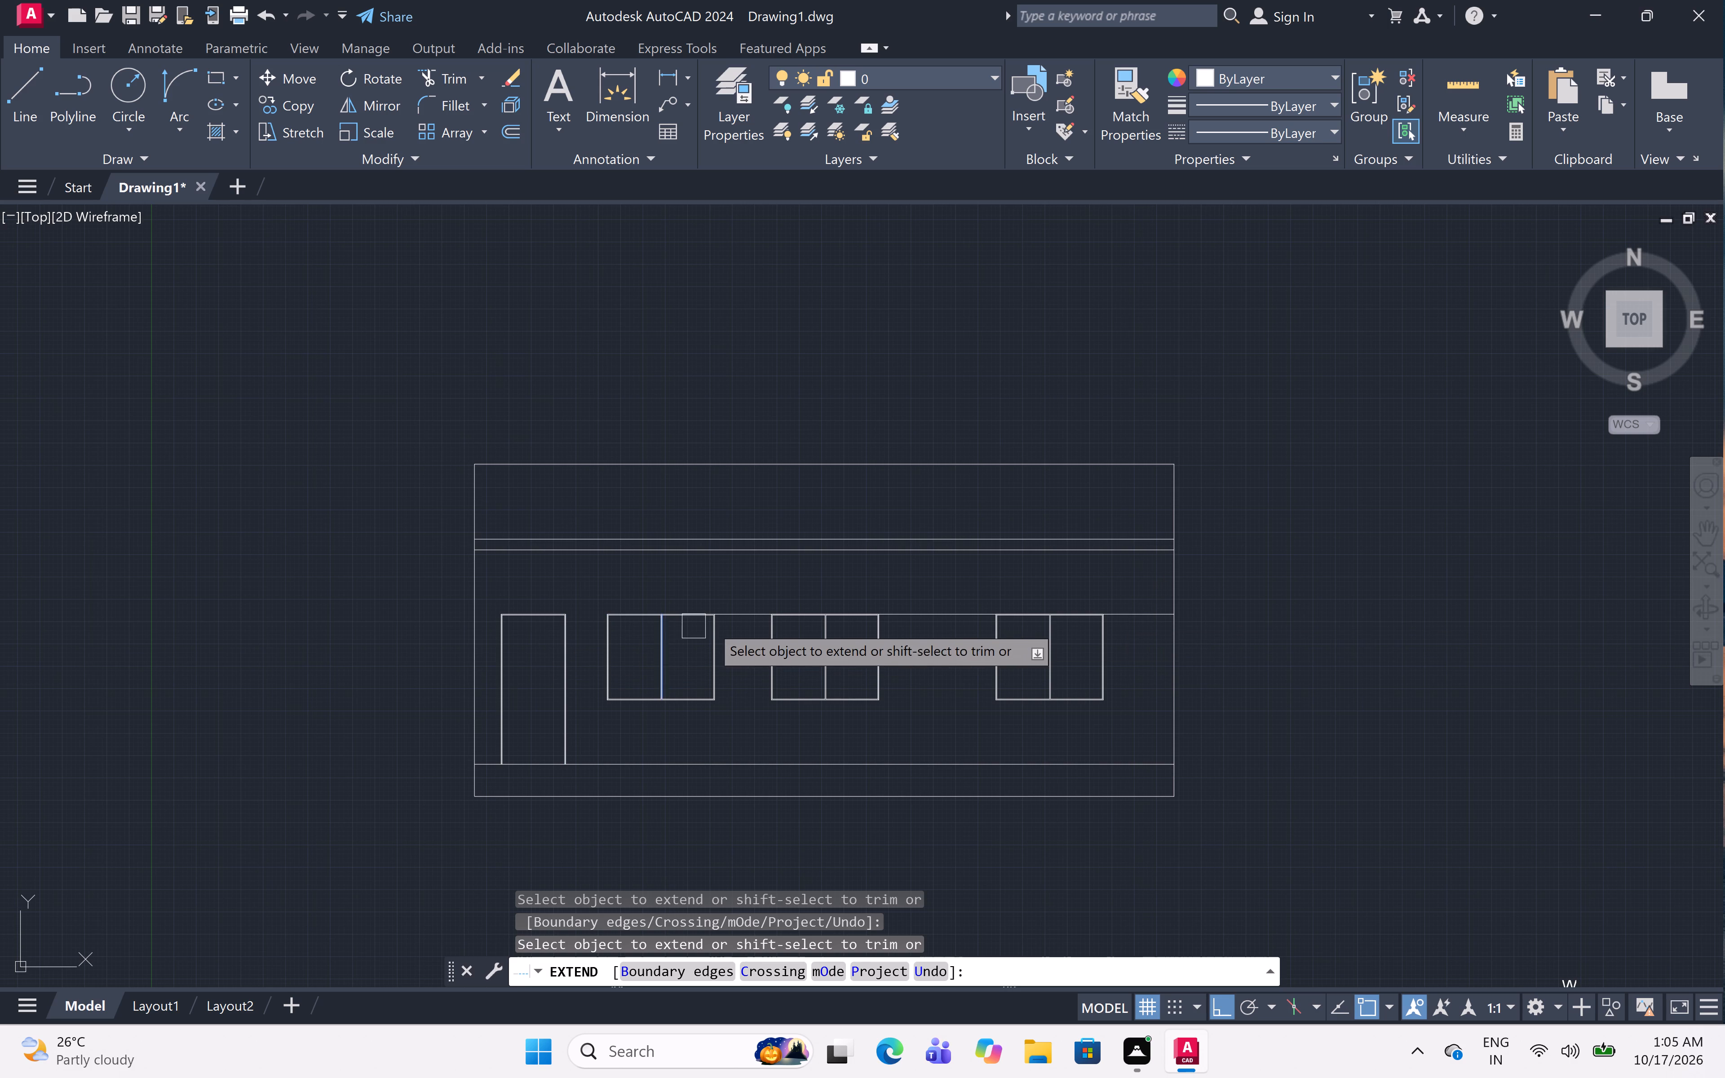
left_click(739, 613)
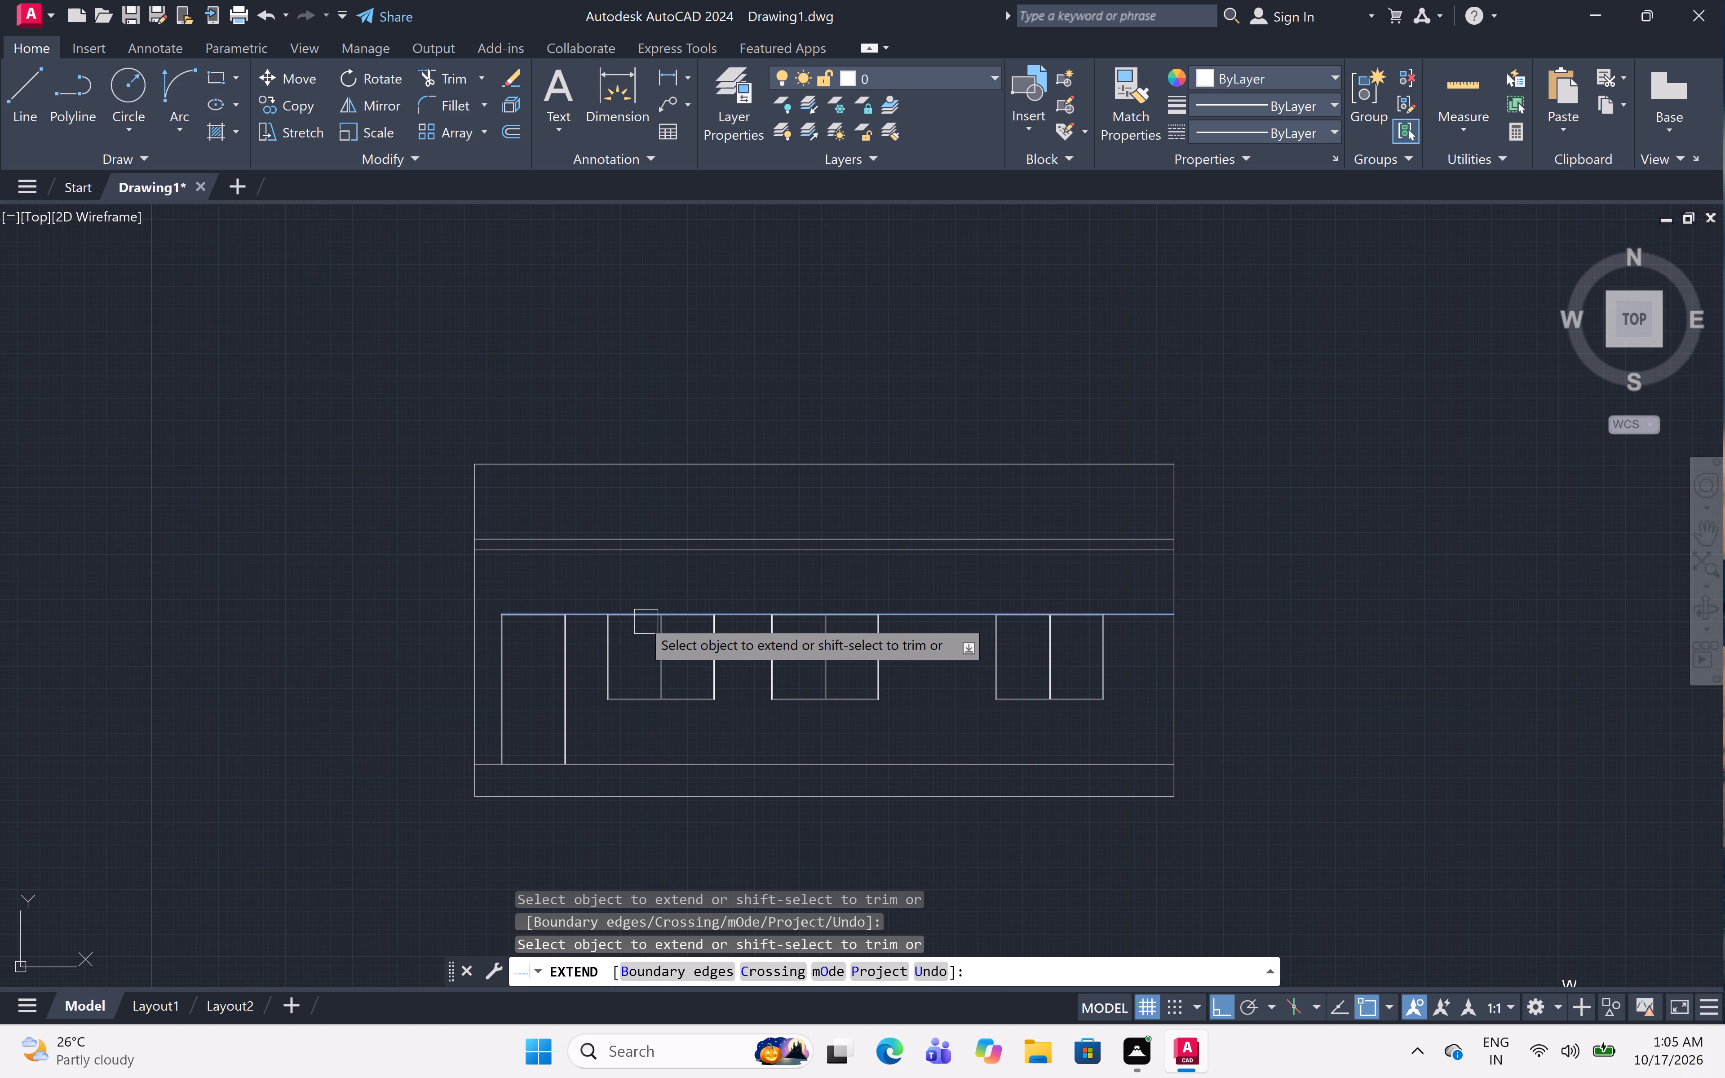
left_click(584, 610)
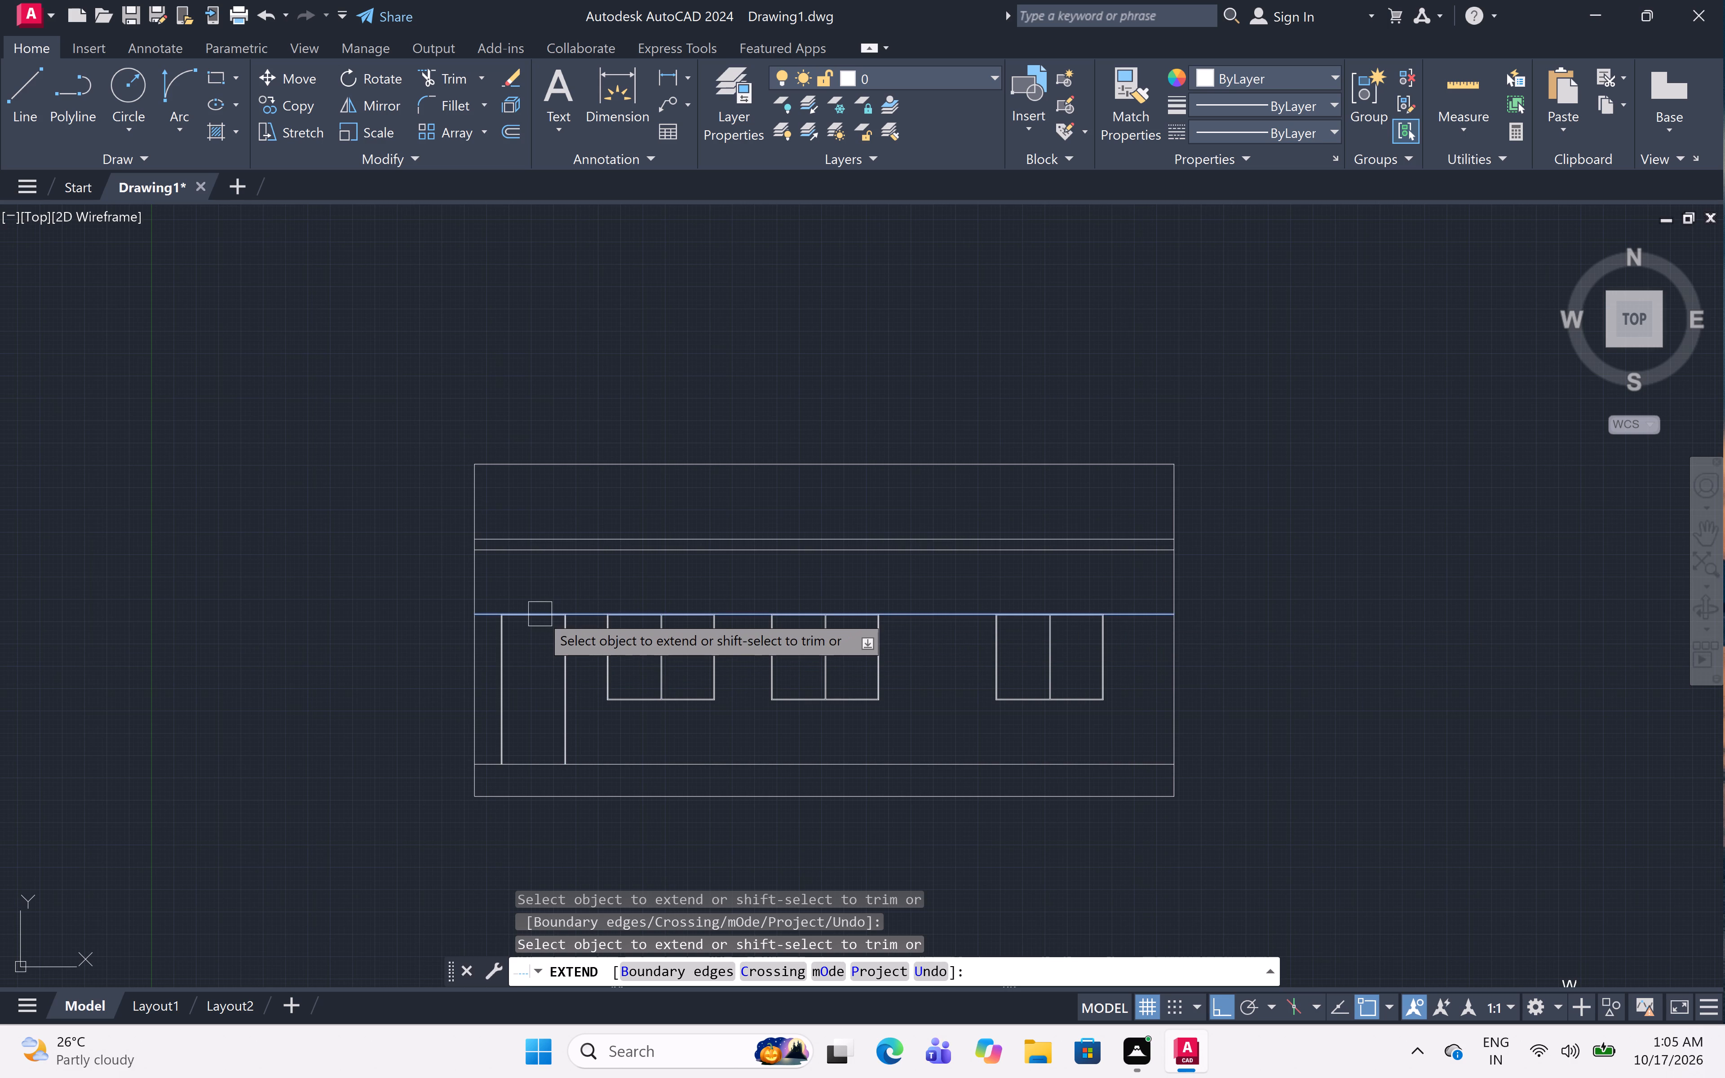
left_click(540, 614)
scroll(559, 601, "up", 3)
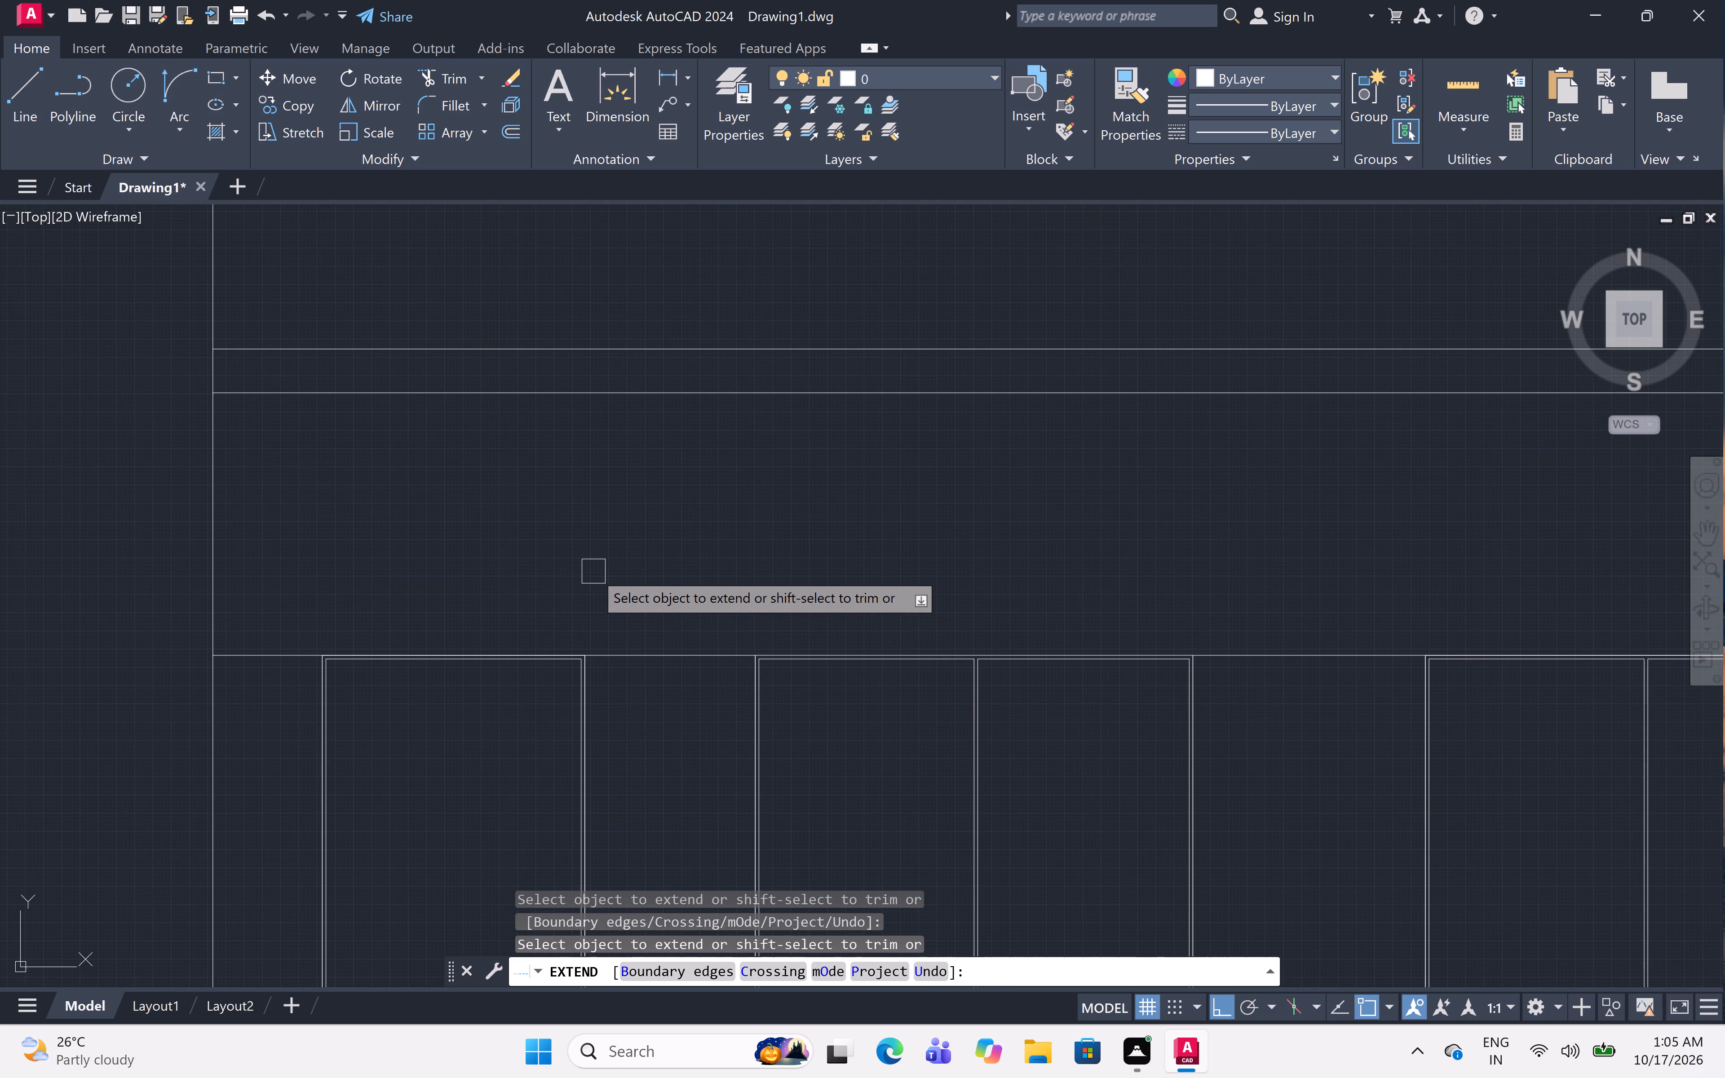
key("Escape")
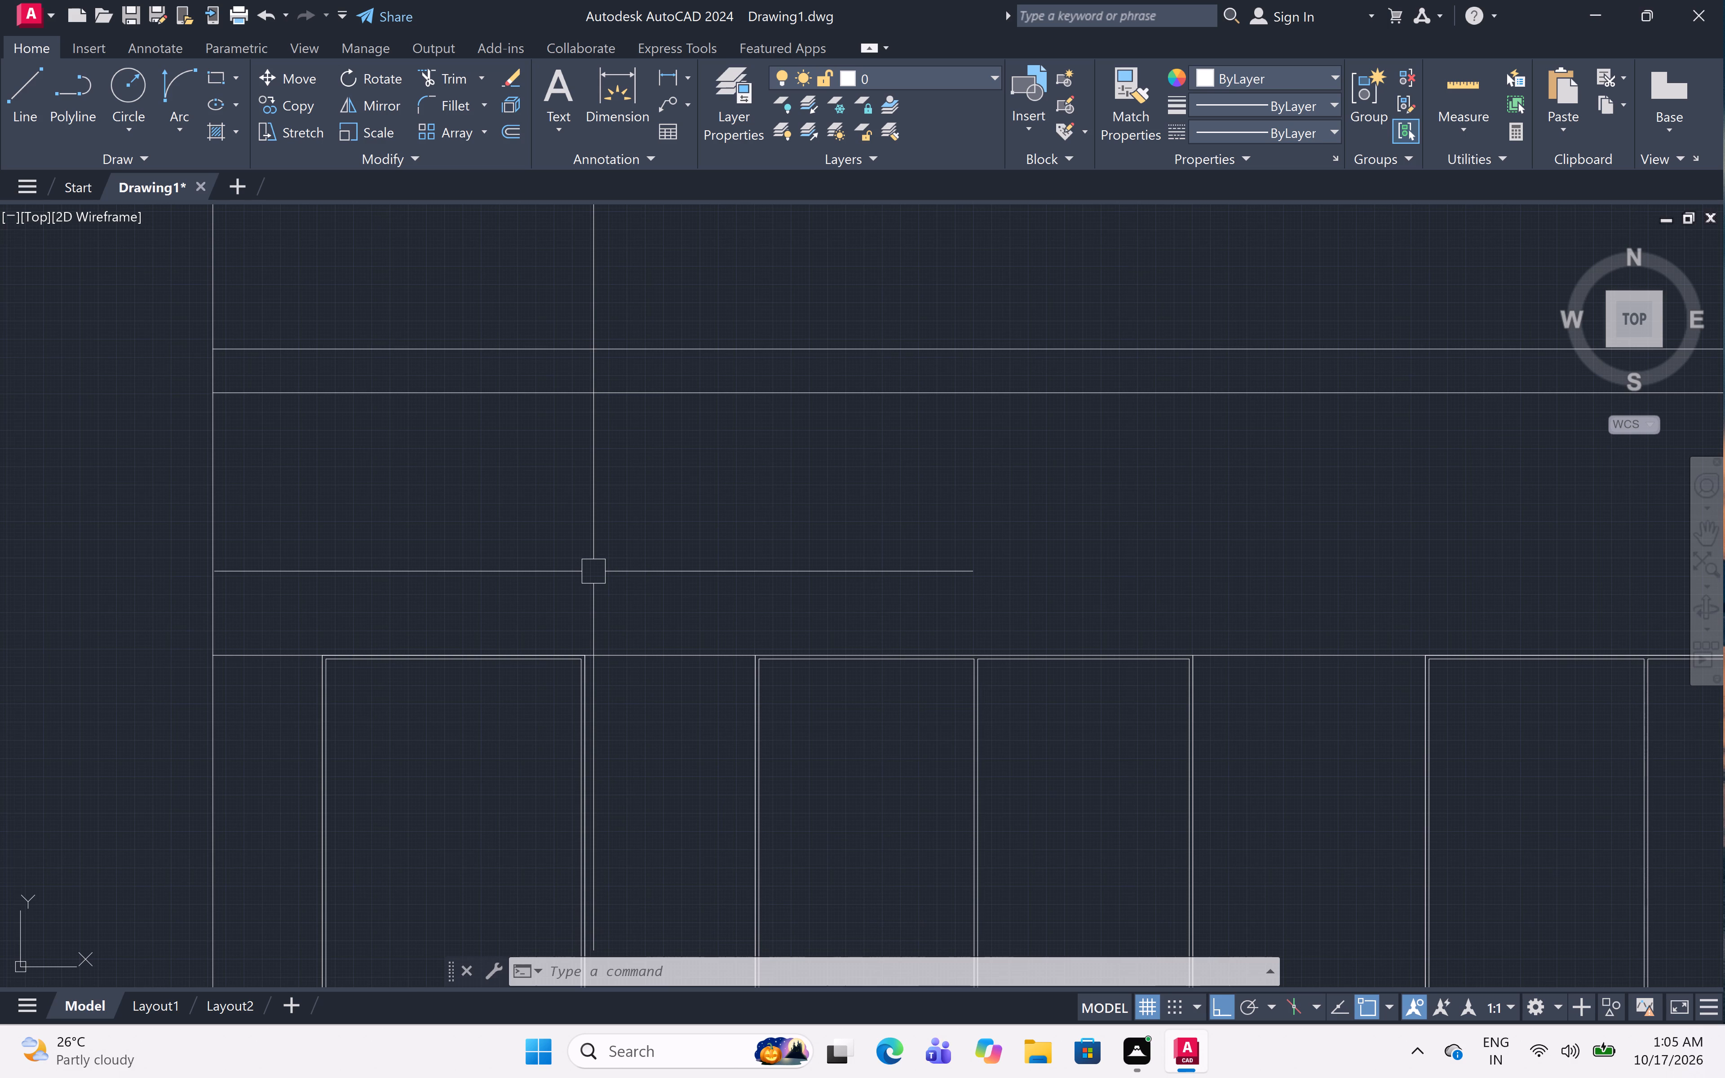
Draw a line from the left wall at head level 2' outward, 1" up, and across to the right wall.
scroll(407, 660, "up", 2)
scroll(495, 632, "down", 2)
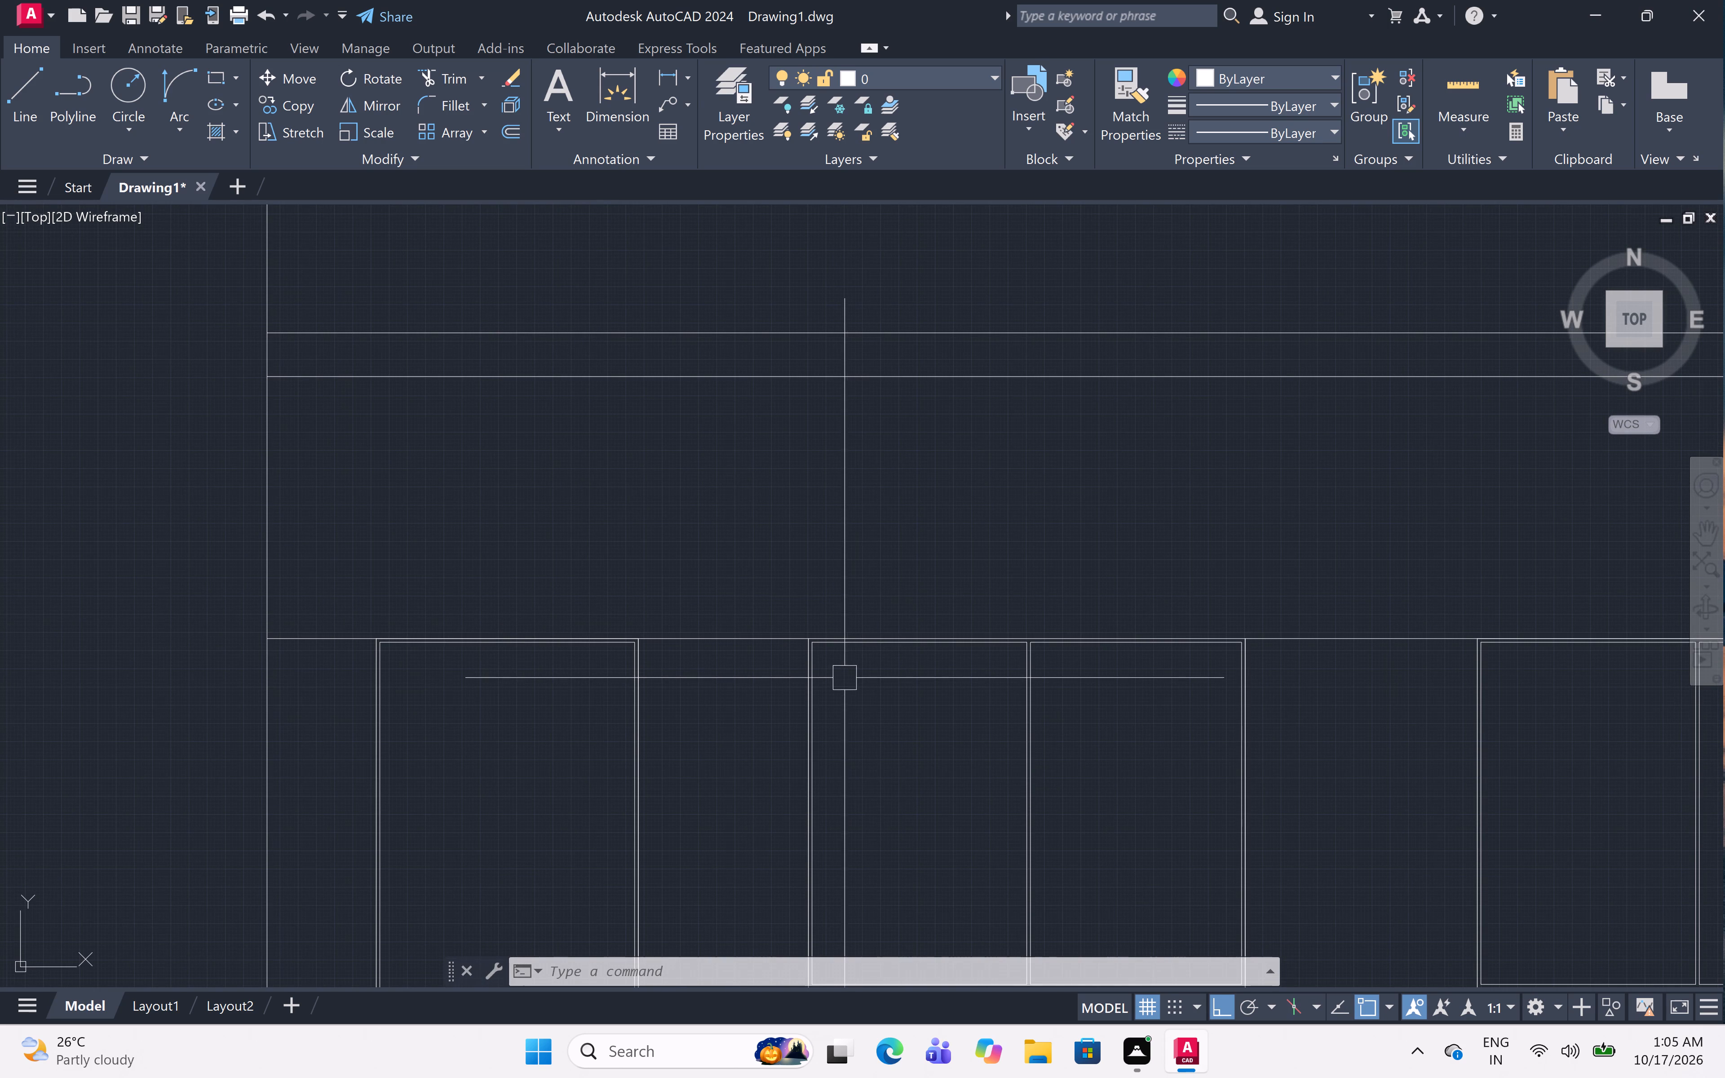
type("L")
key("space")
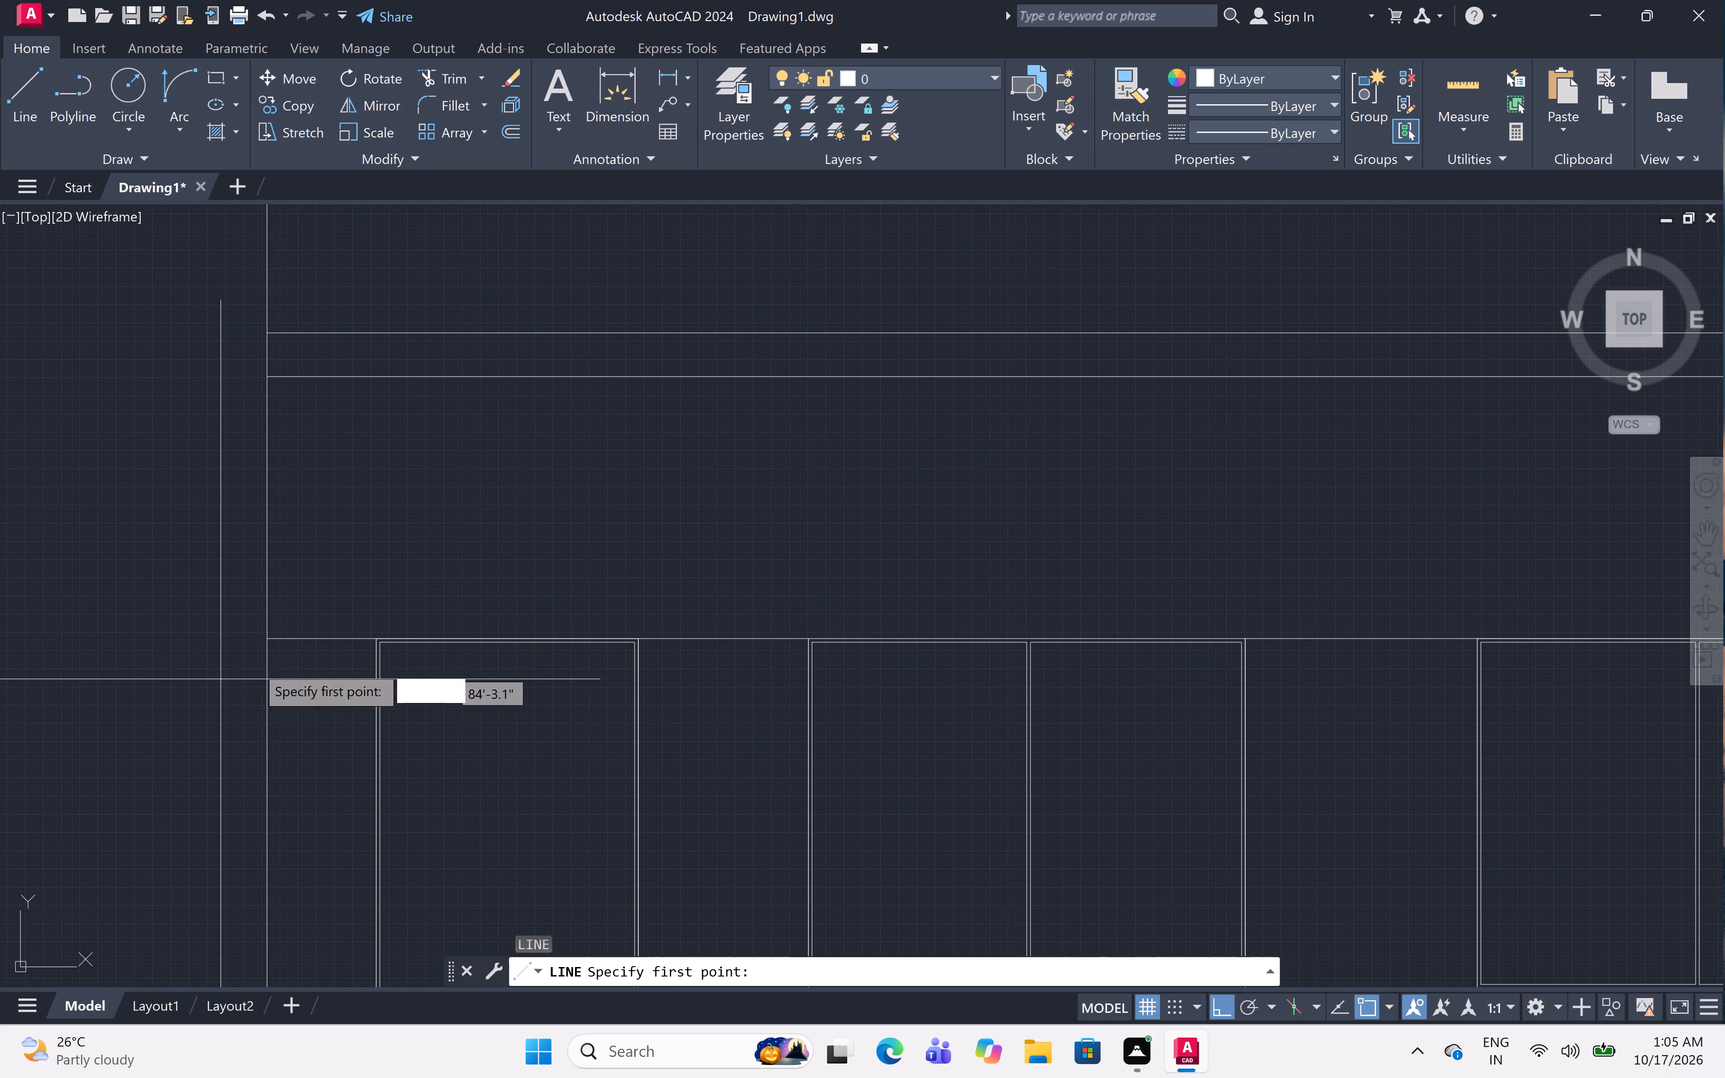
left_click(261, 637)
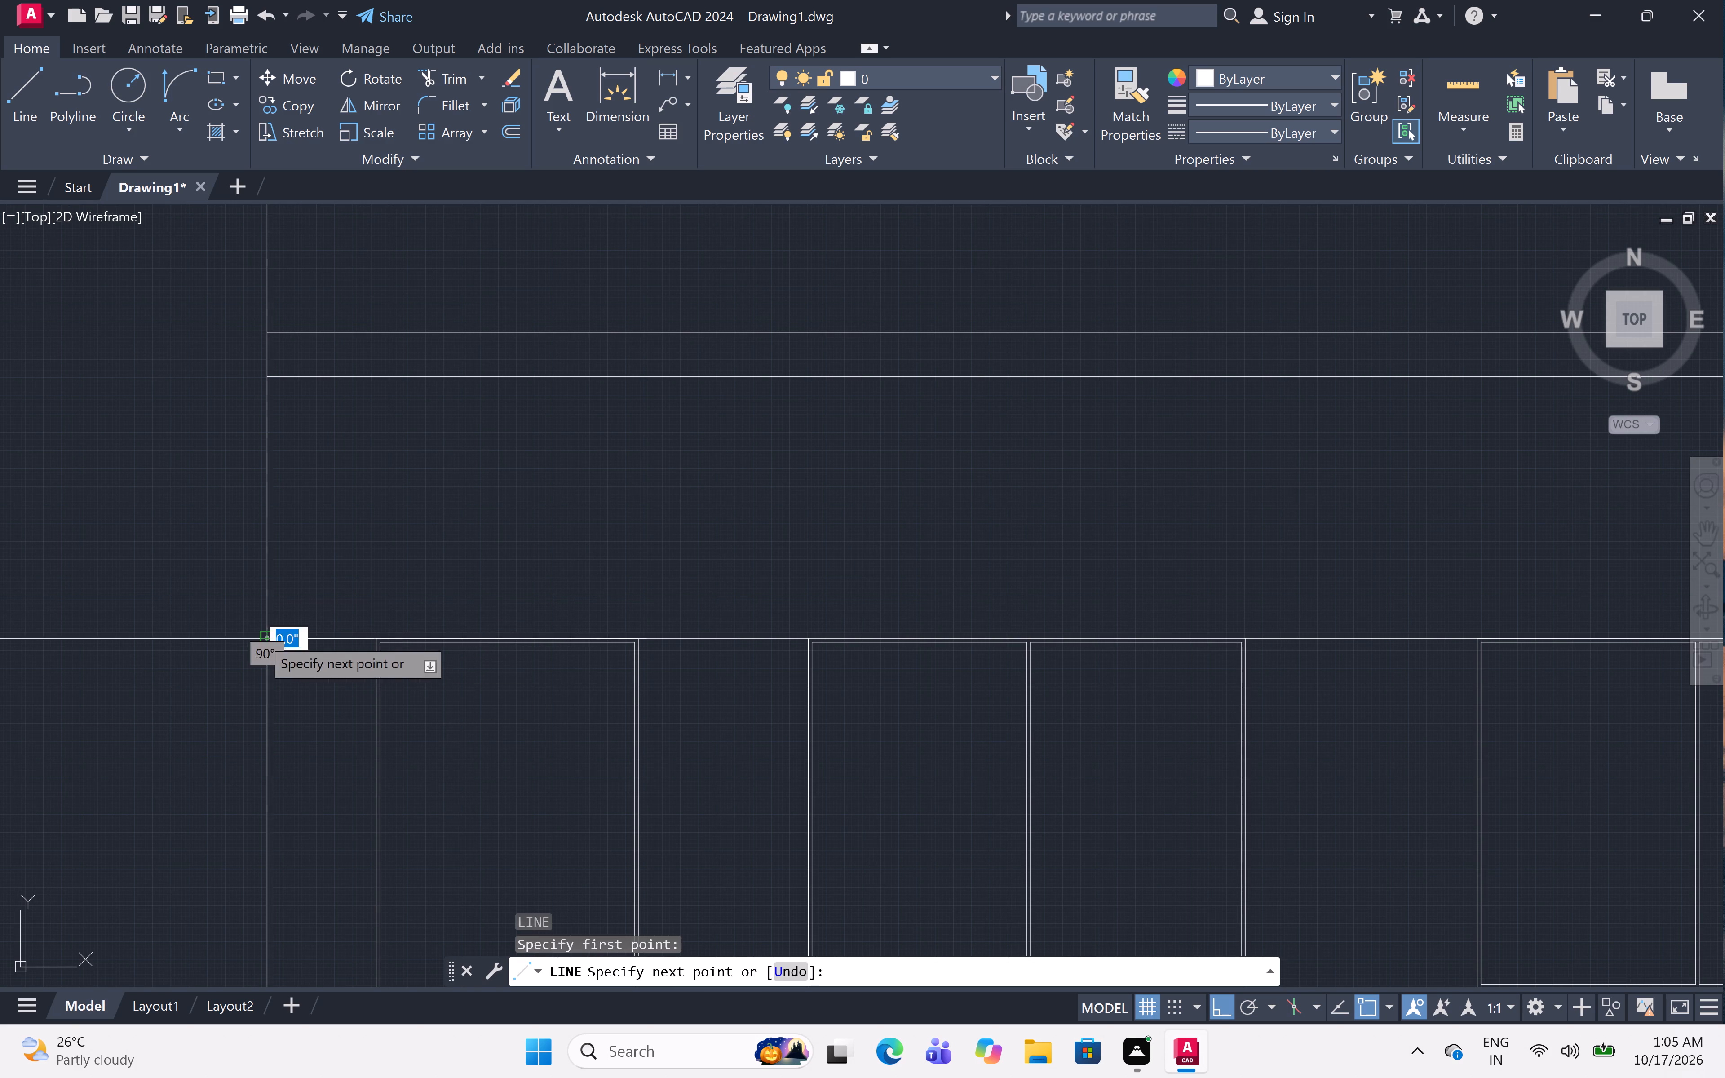
key("2")
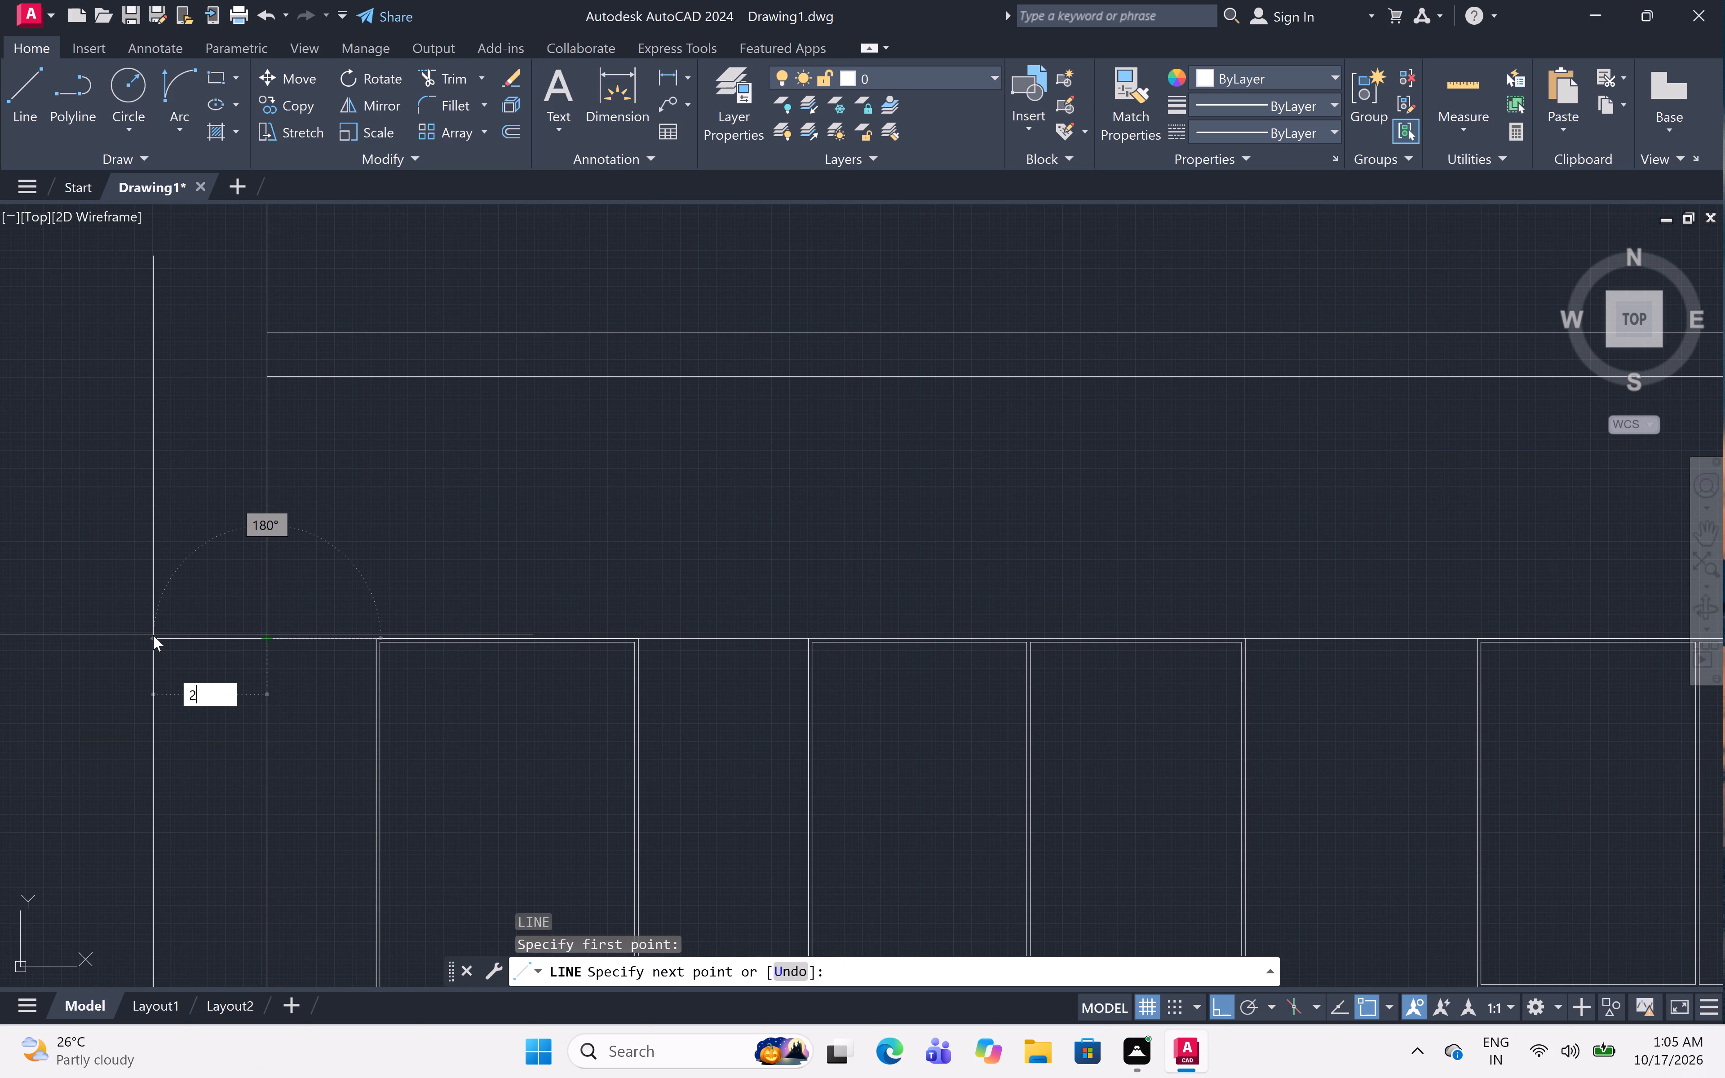
type("'")
key("space")
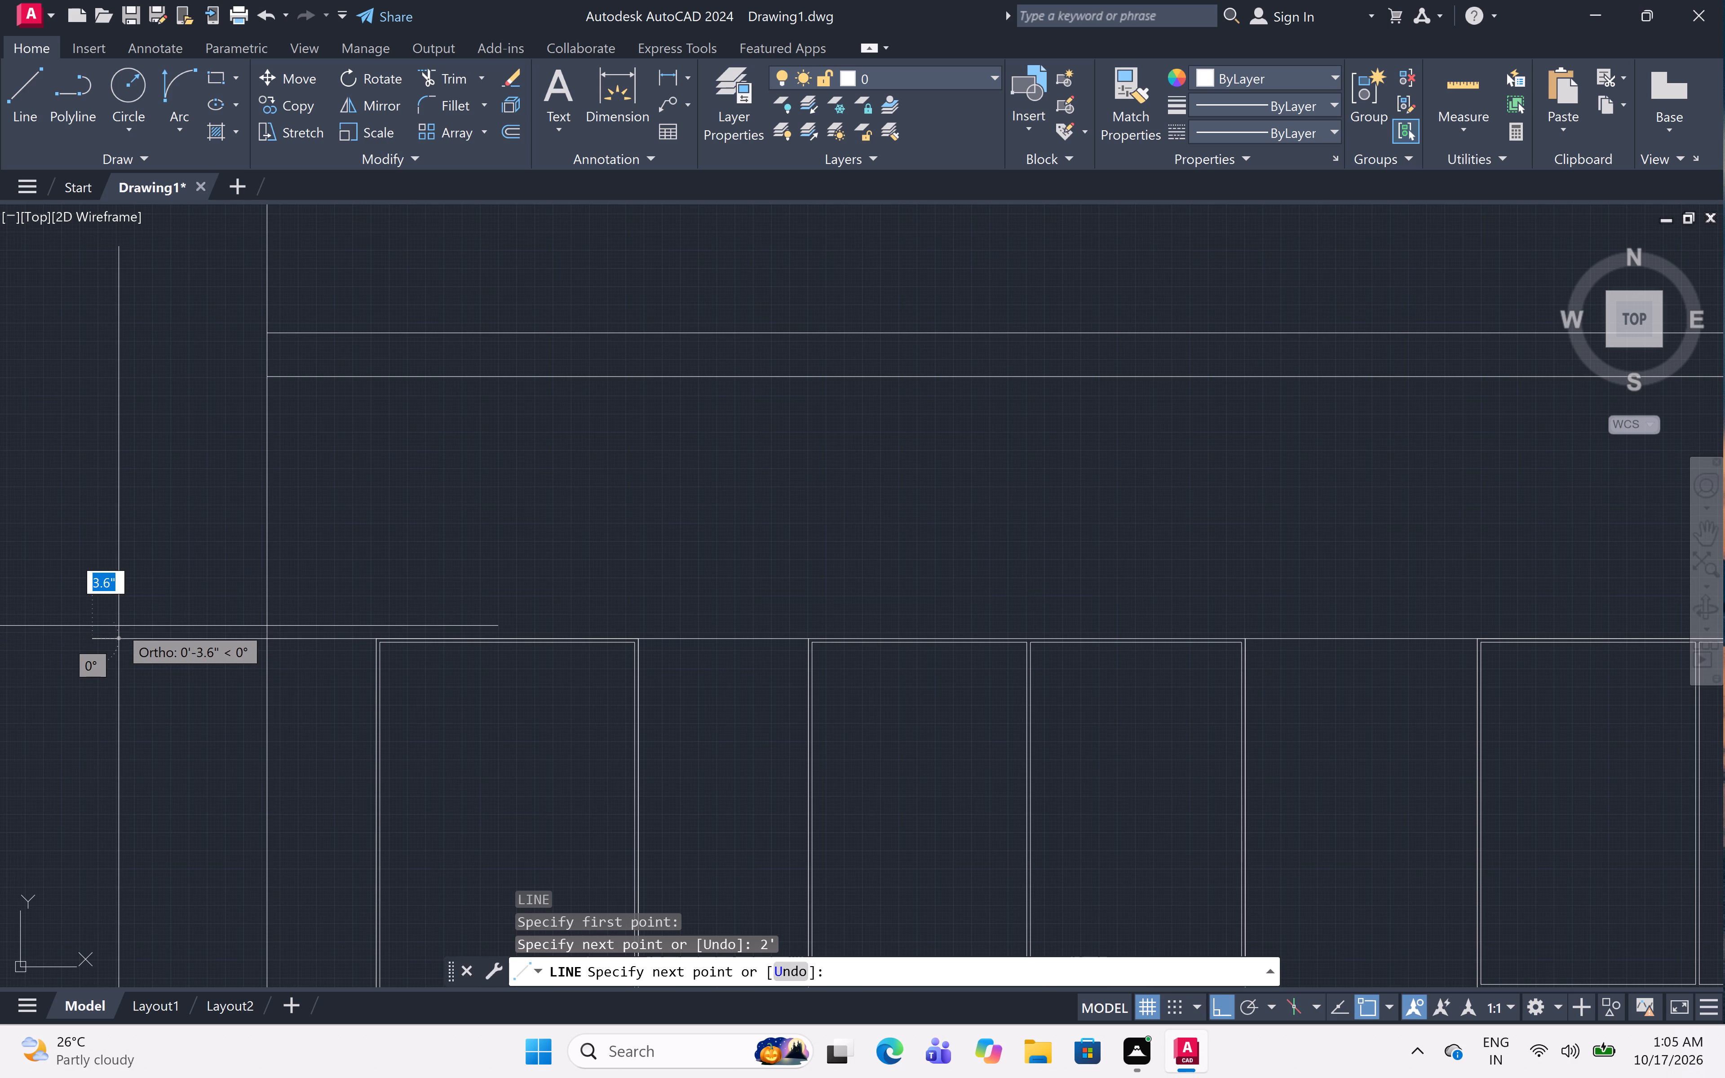
key("1")
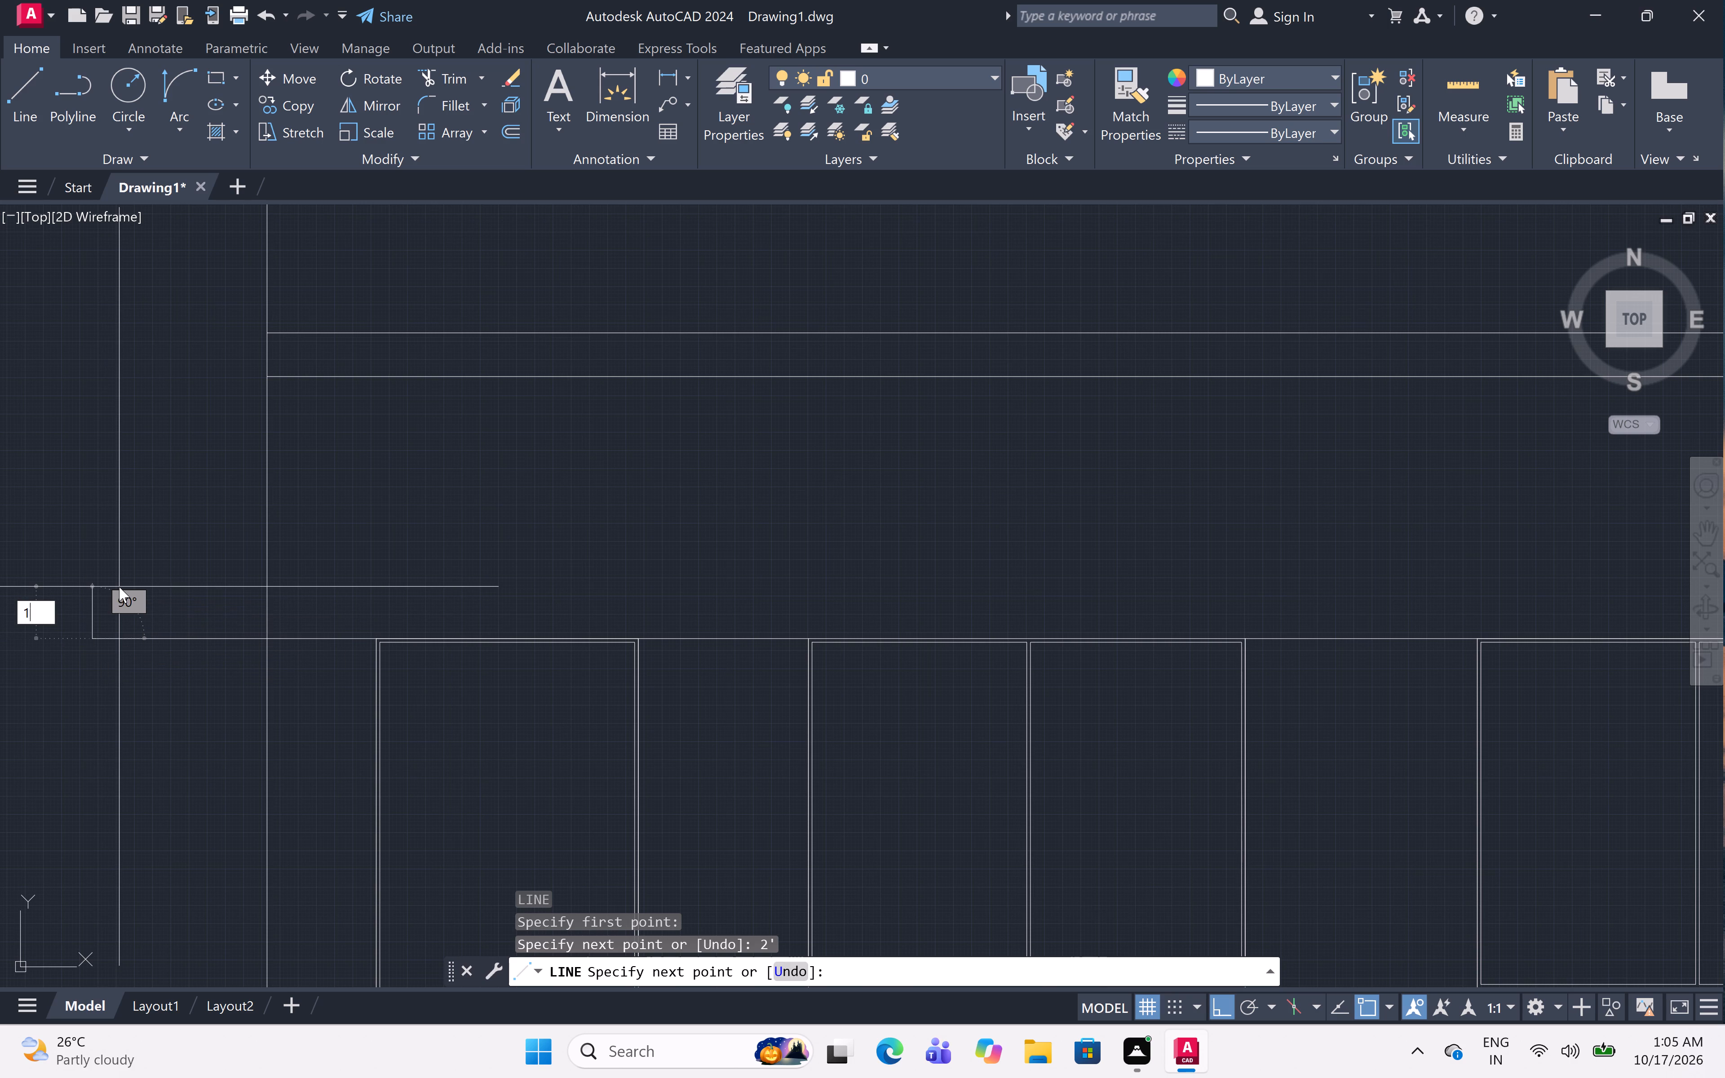
type("\"")
key("space")
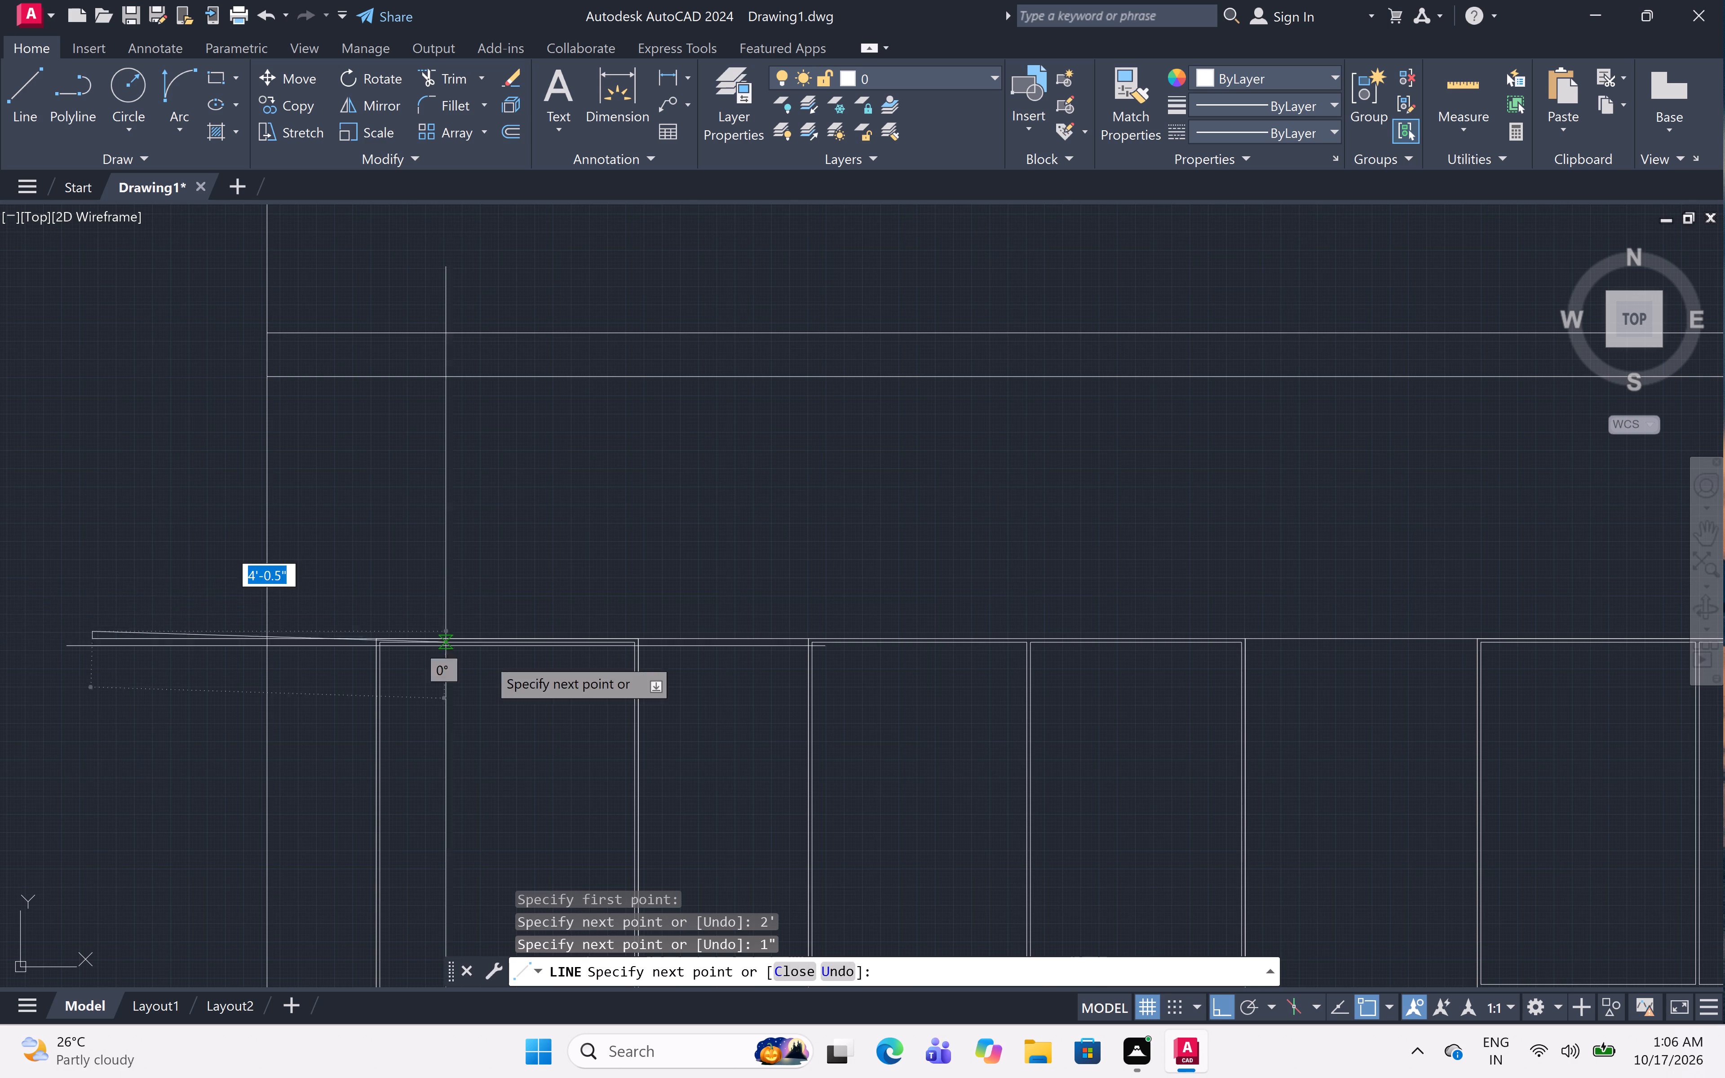
scroll(487, 660, "down", 4)
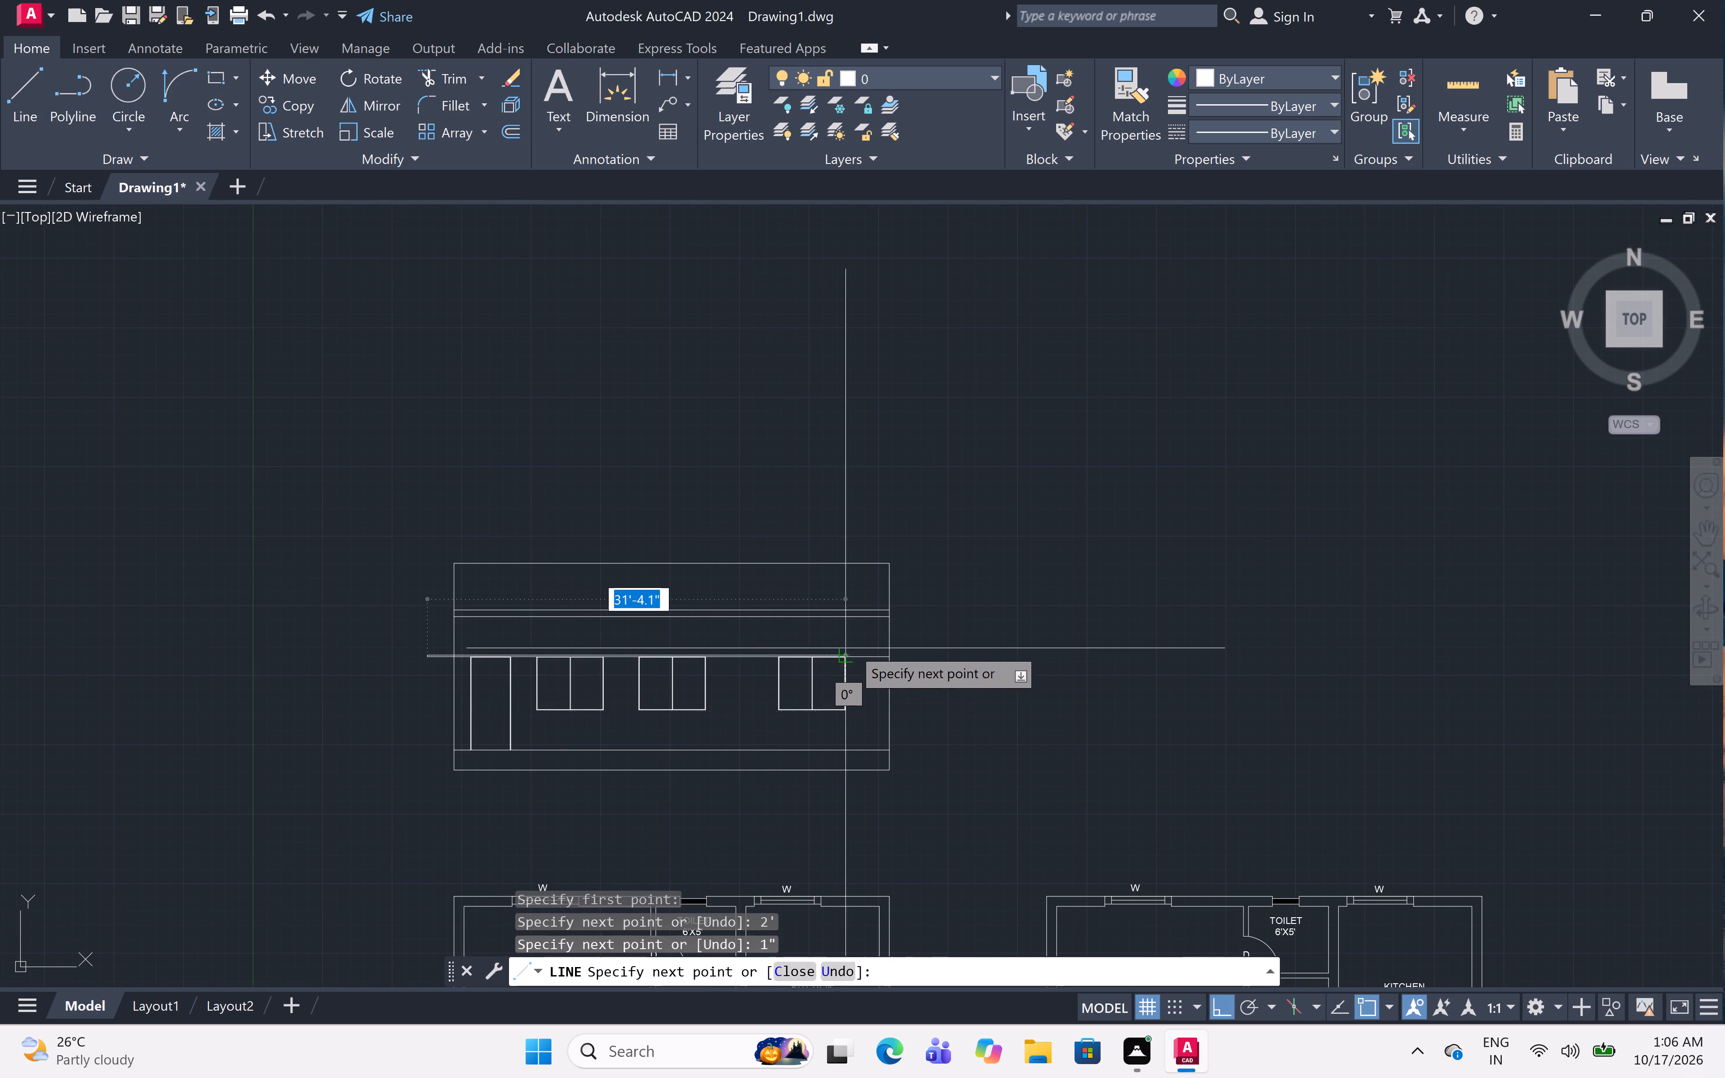
scroll(894, 654, "up", 4)
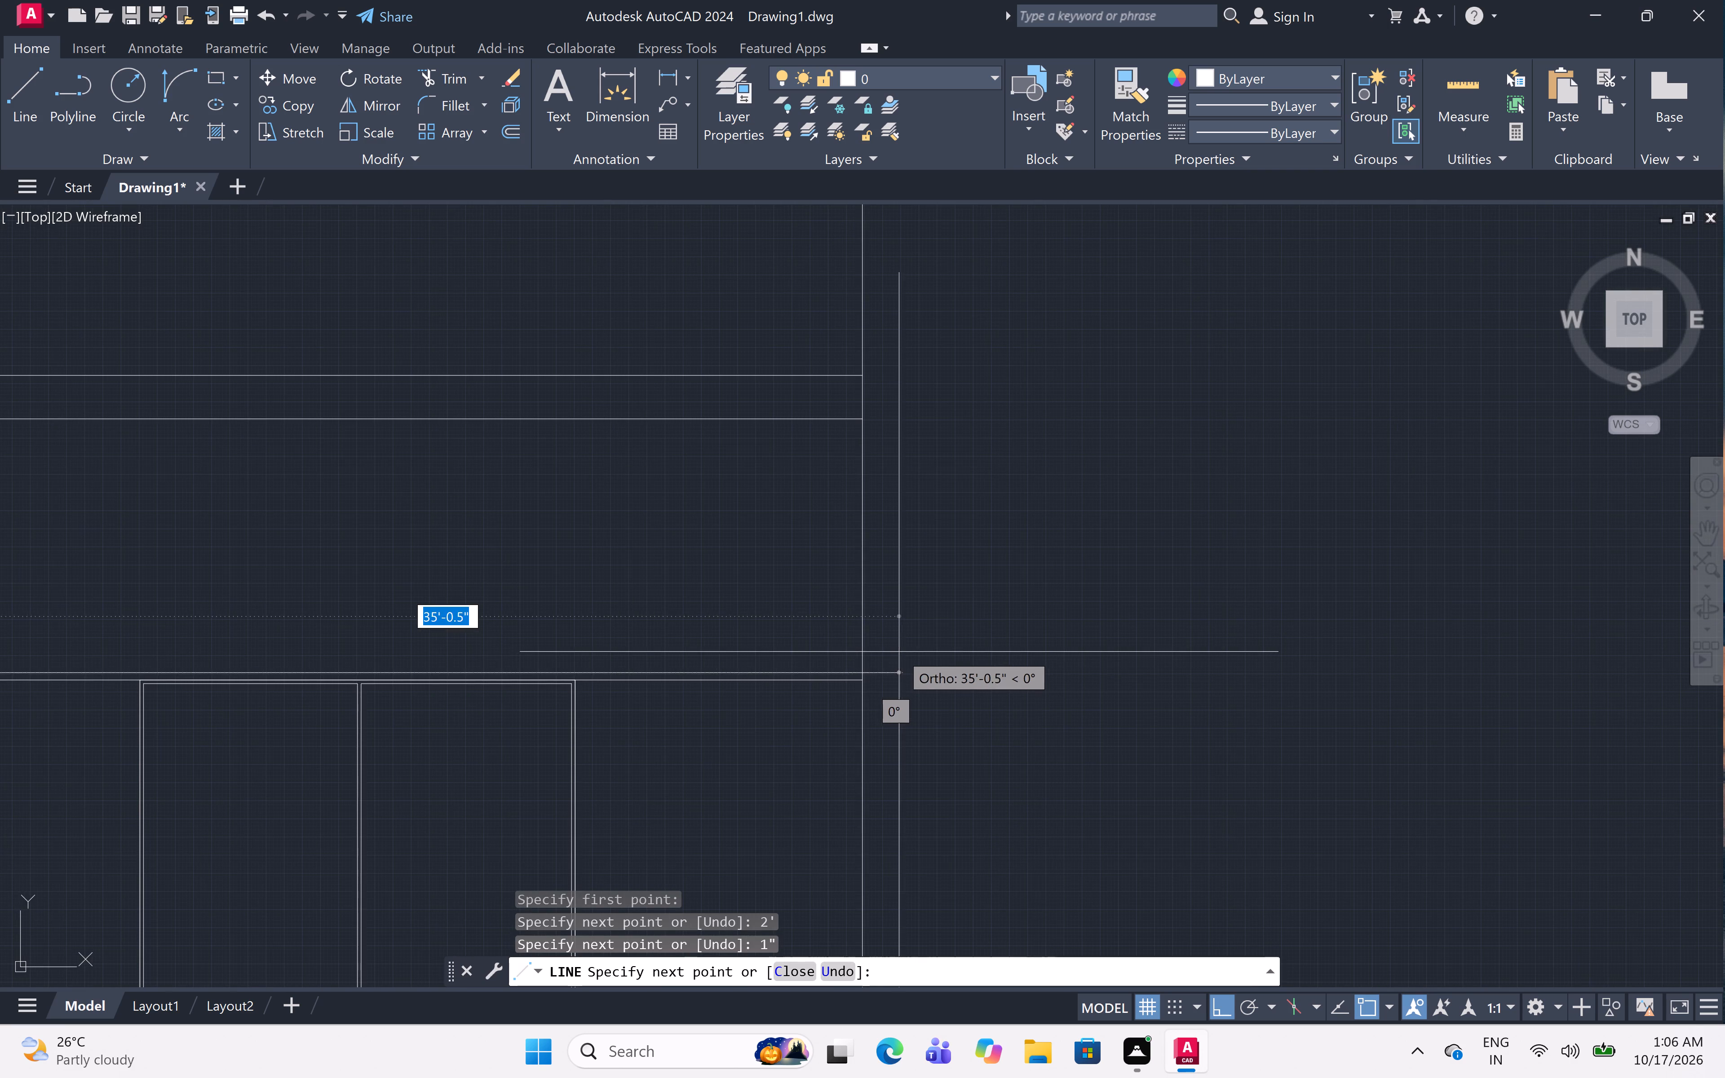
scroll(868, 672, "up", 3)
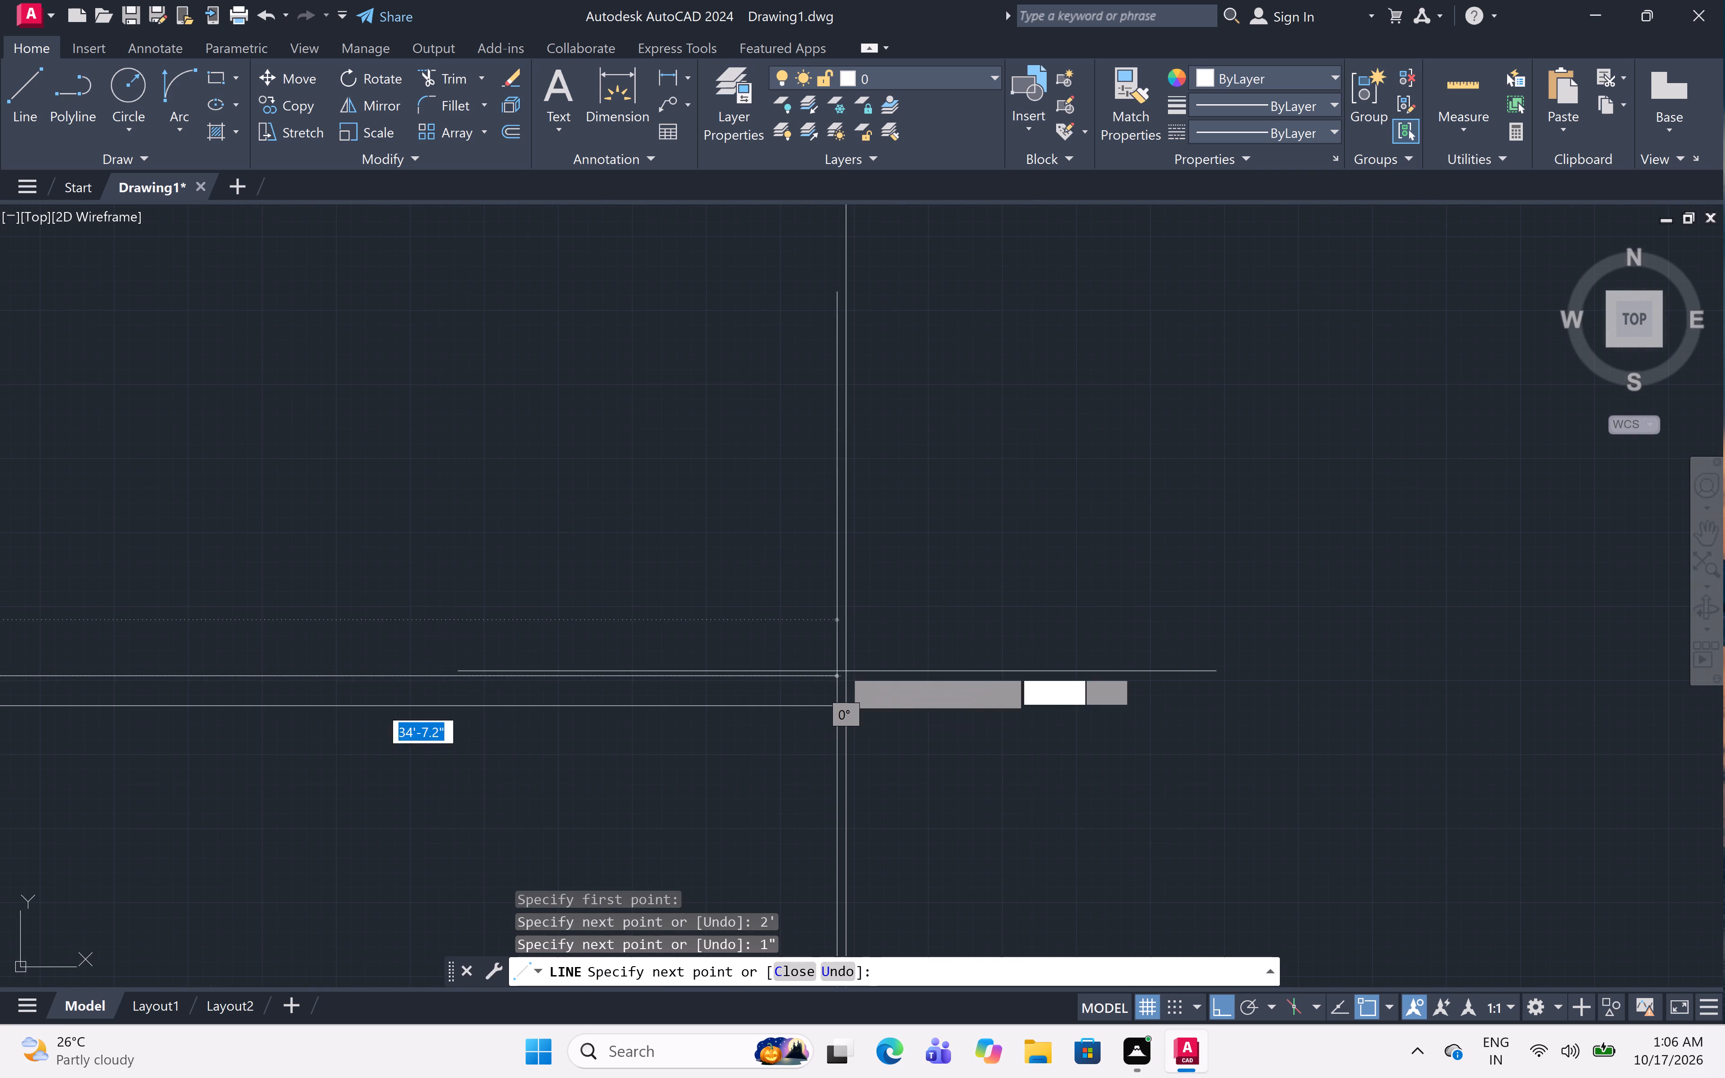
left_click(842, 670)
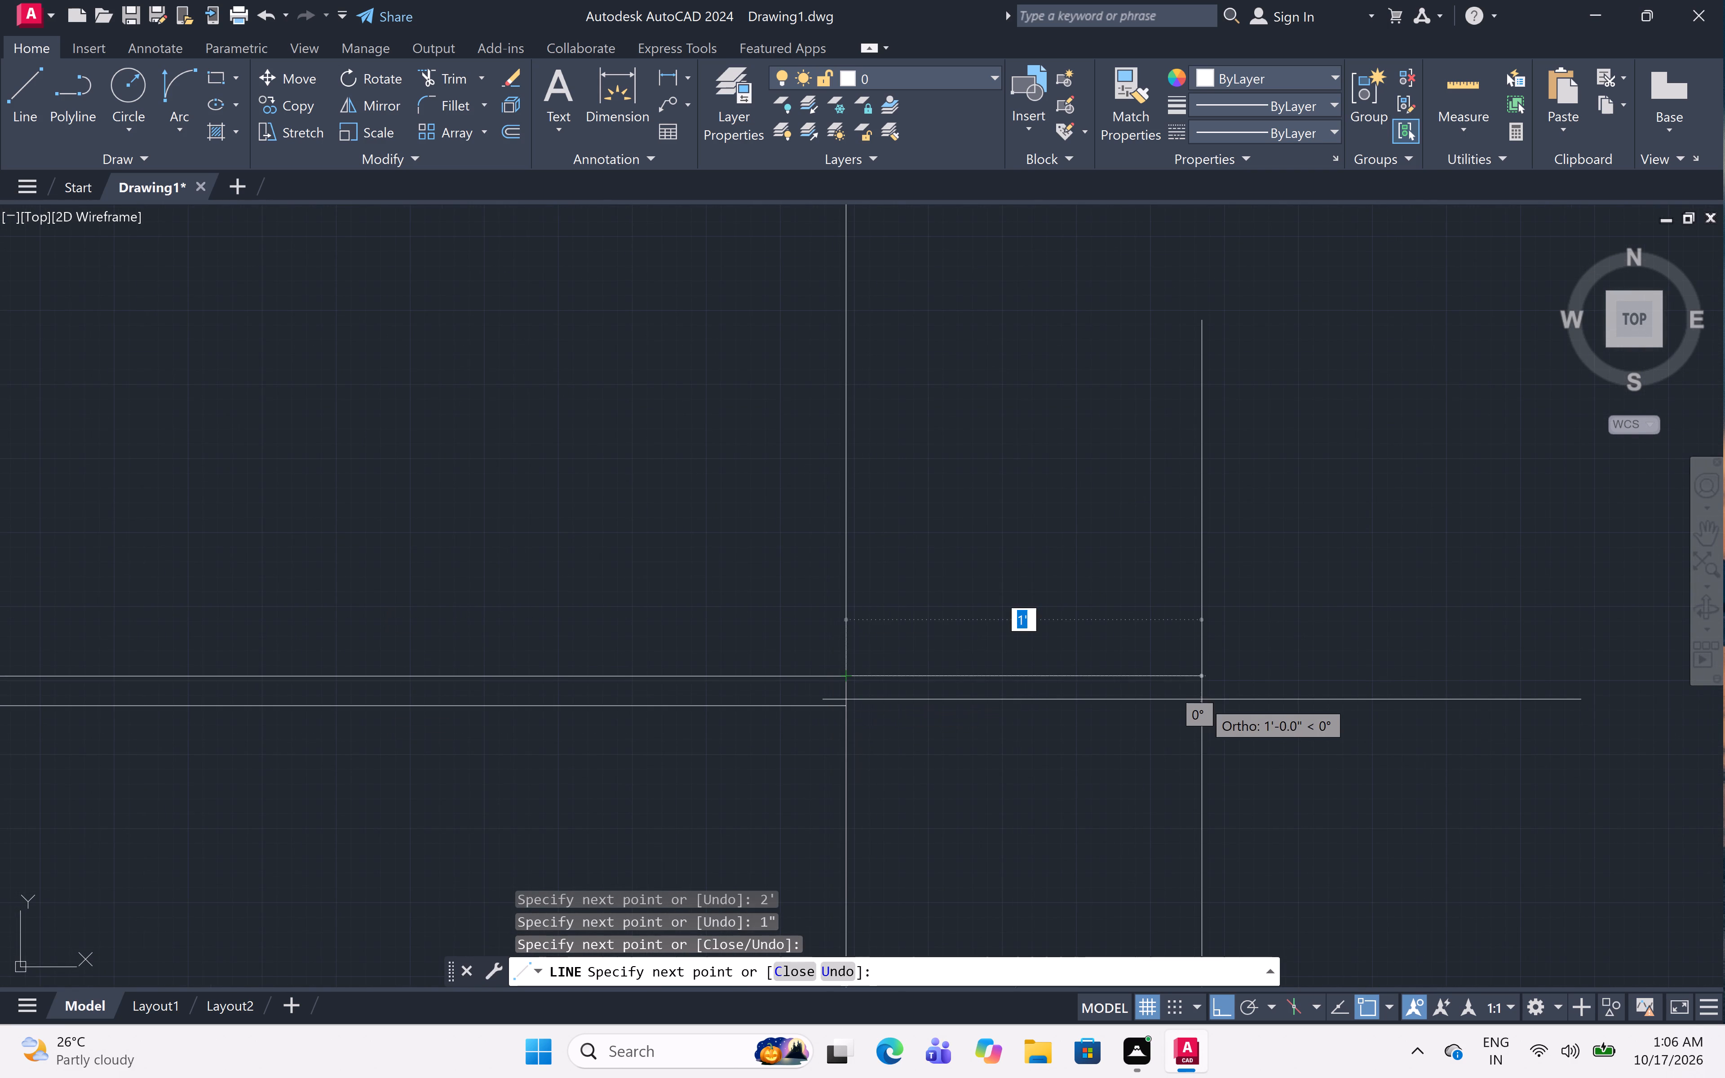
Continue the line 2' beyond the right wall, 1" down, and back to the wall at head level.
key("2")
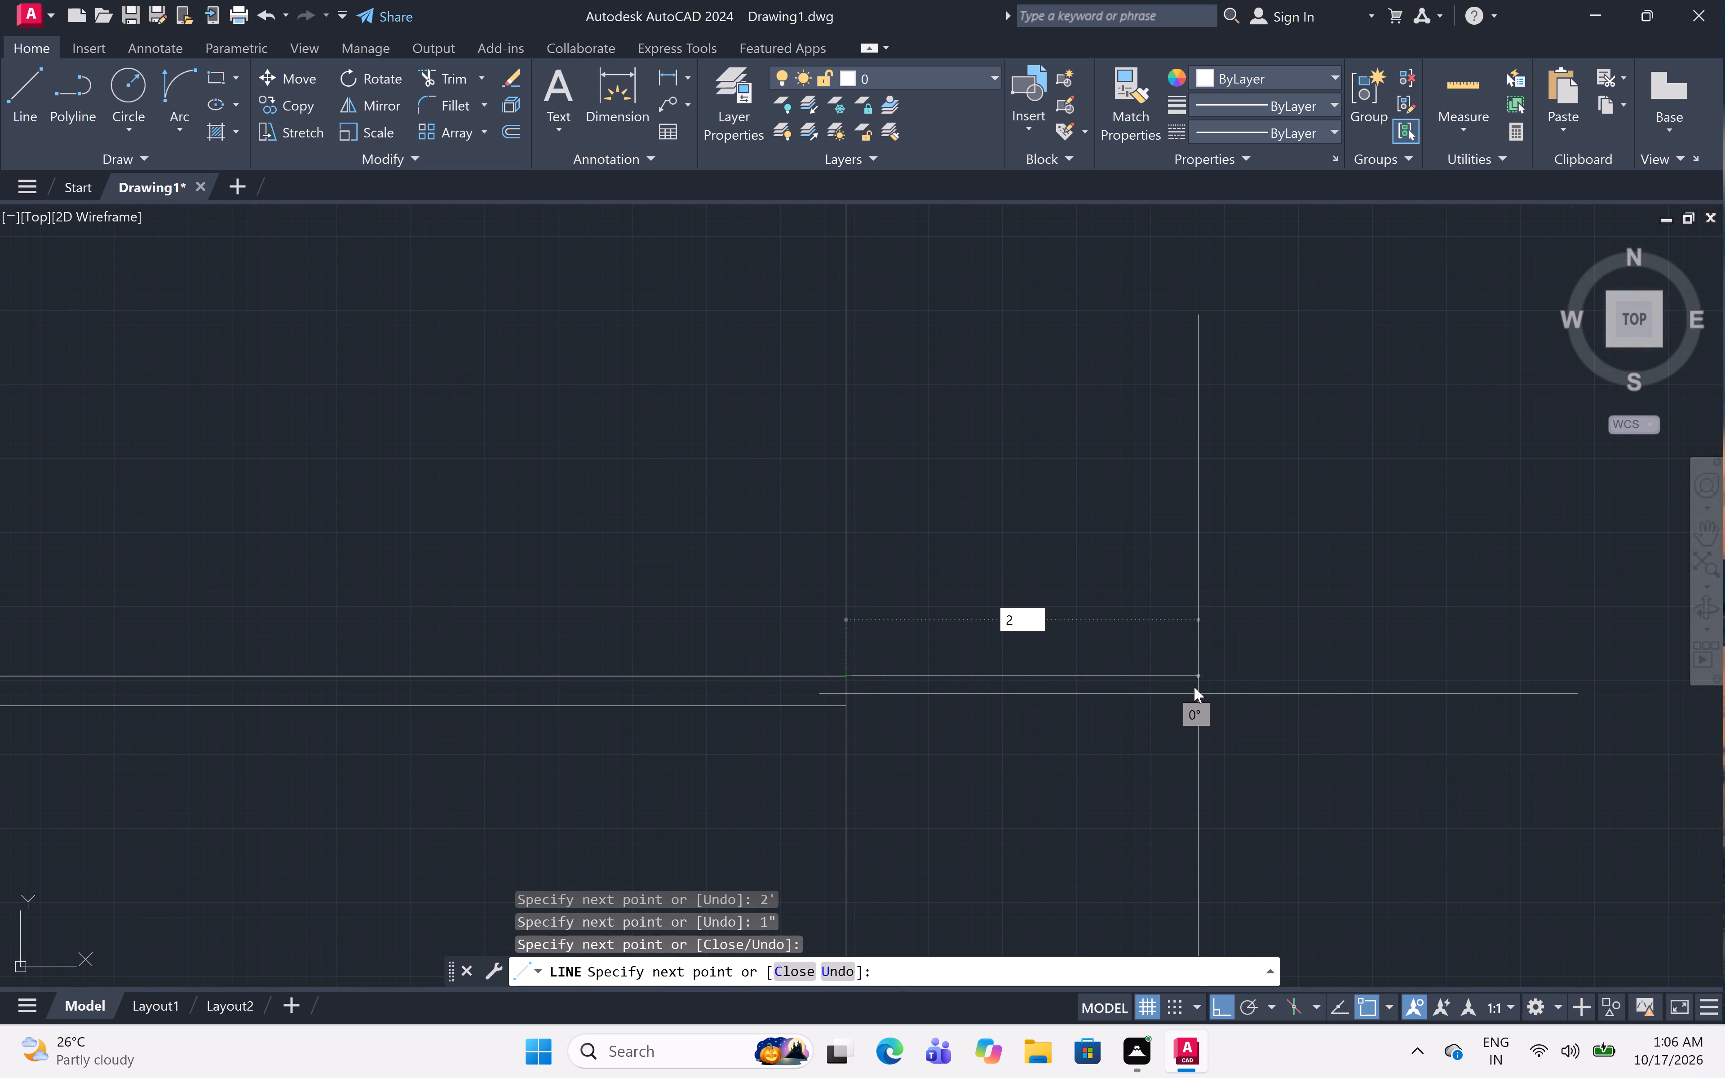
key("apostrophe")
key("space")
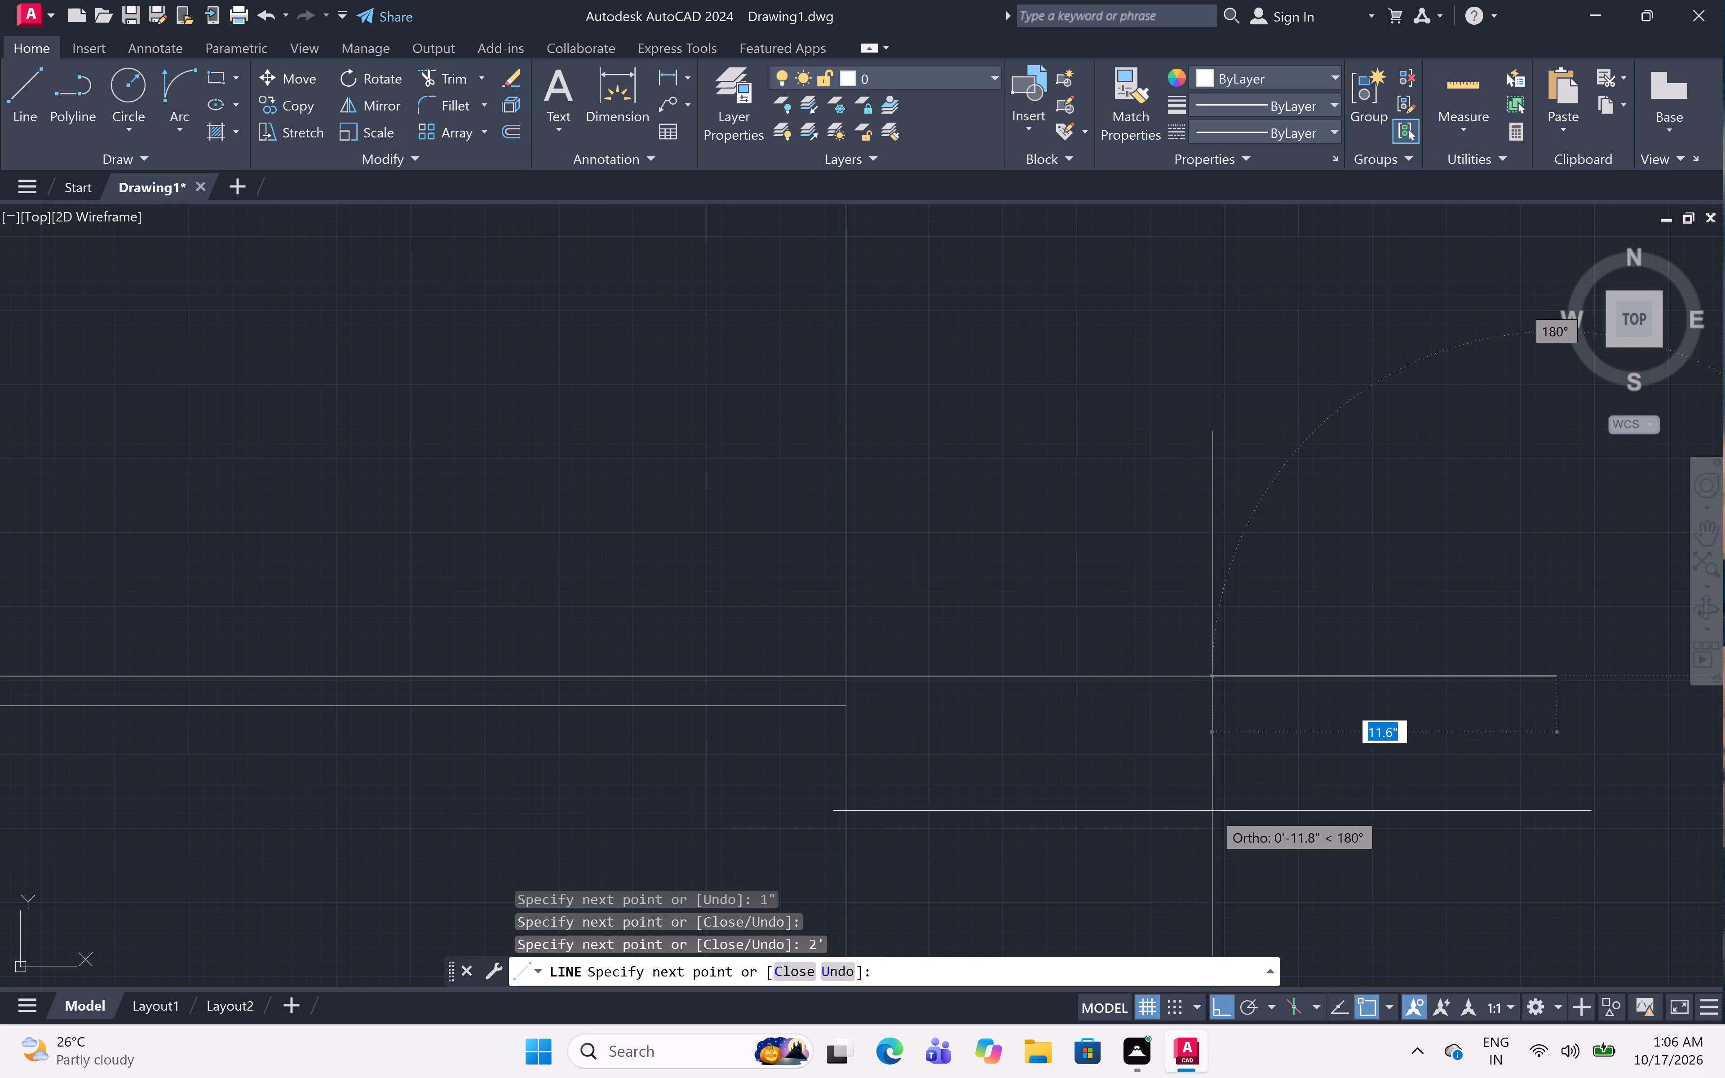
key("1")
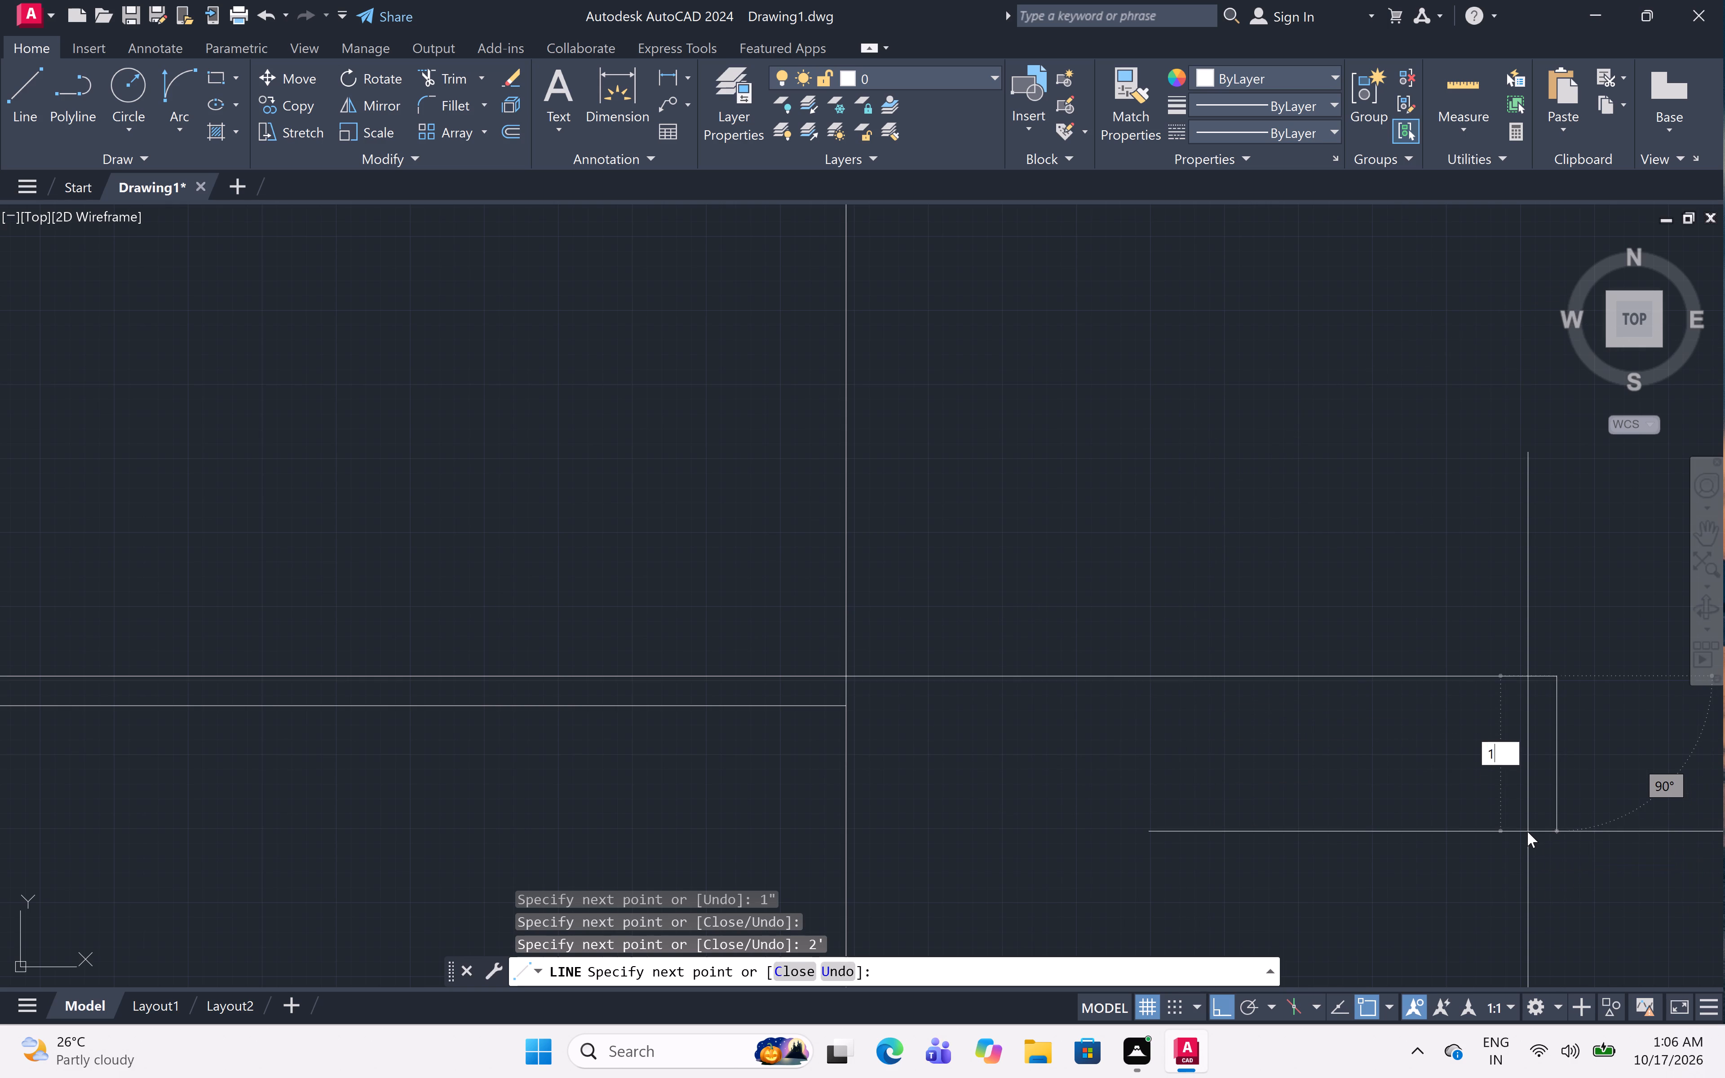
key("shift+quotedbl")
key("space")
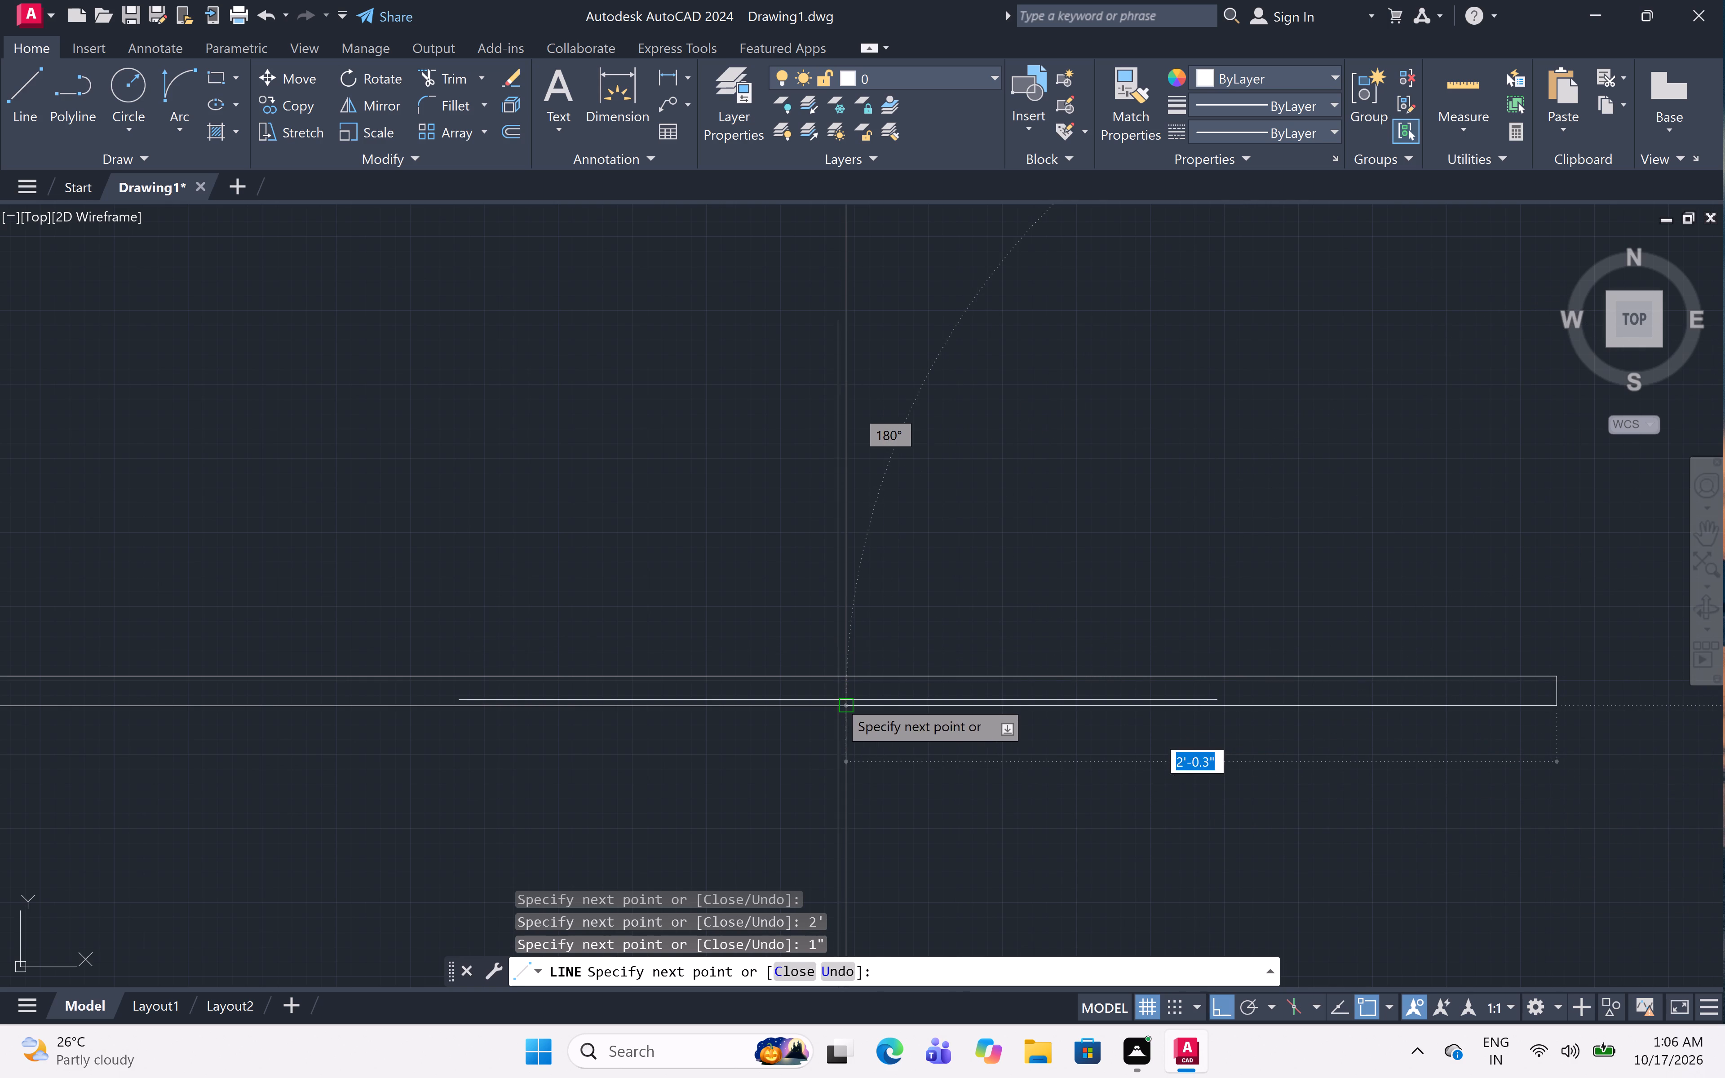
left_click(846, 701)
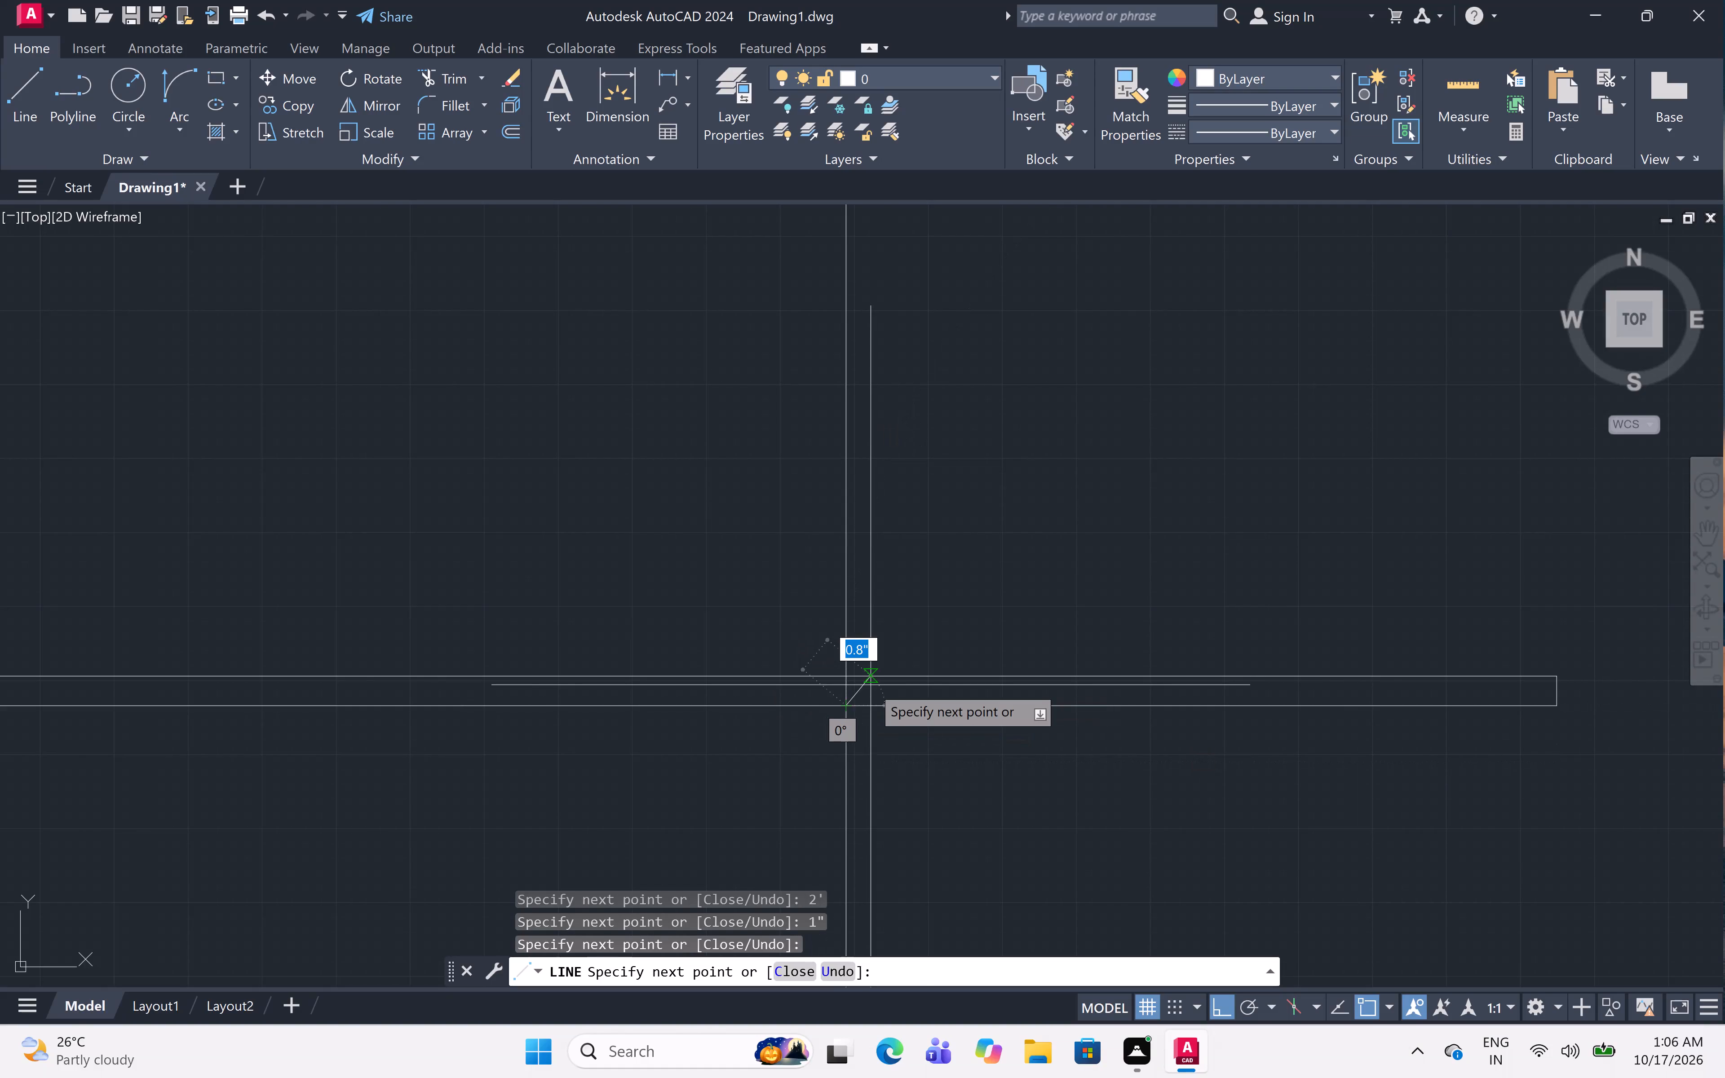
key("Escape")
scroll(934, 616, "down", 6)
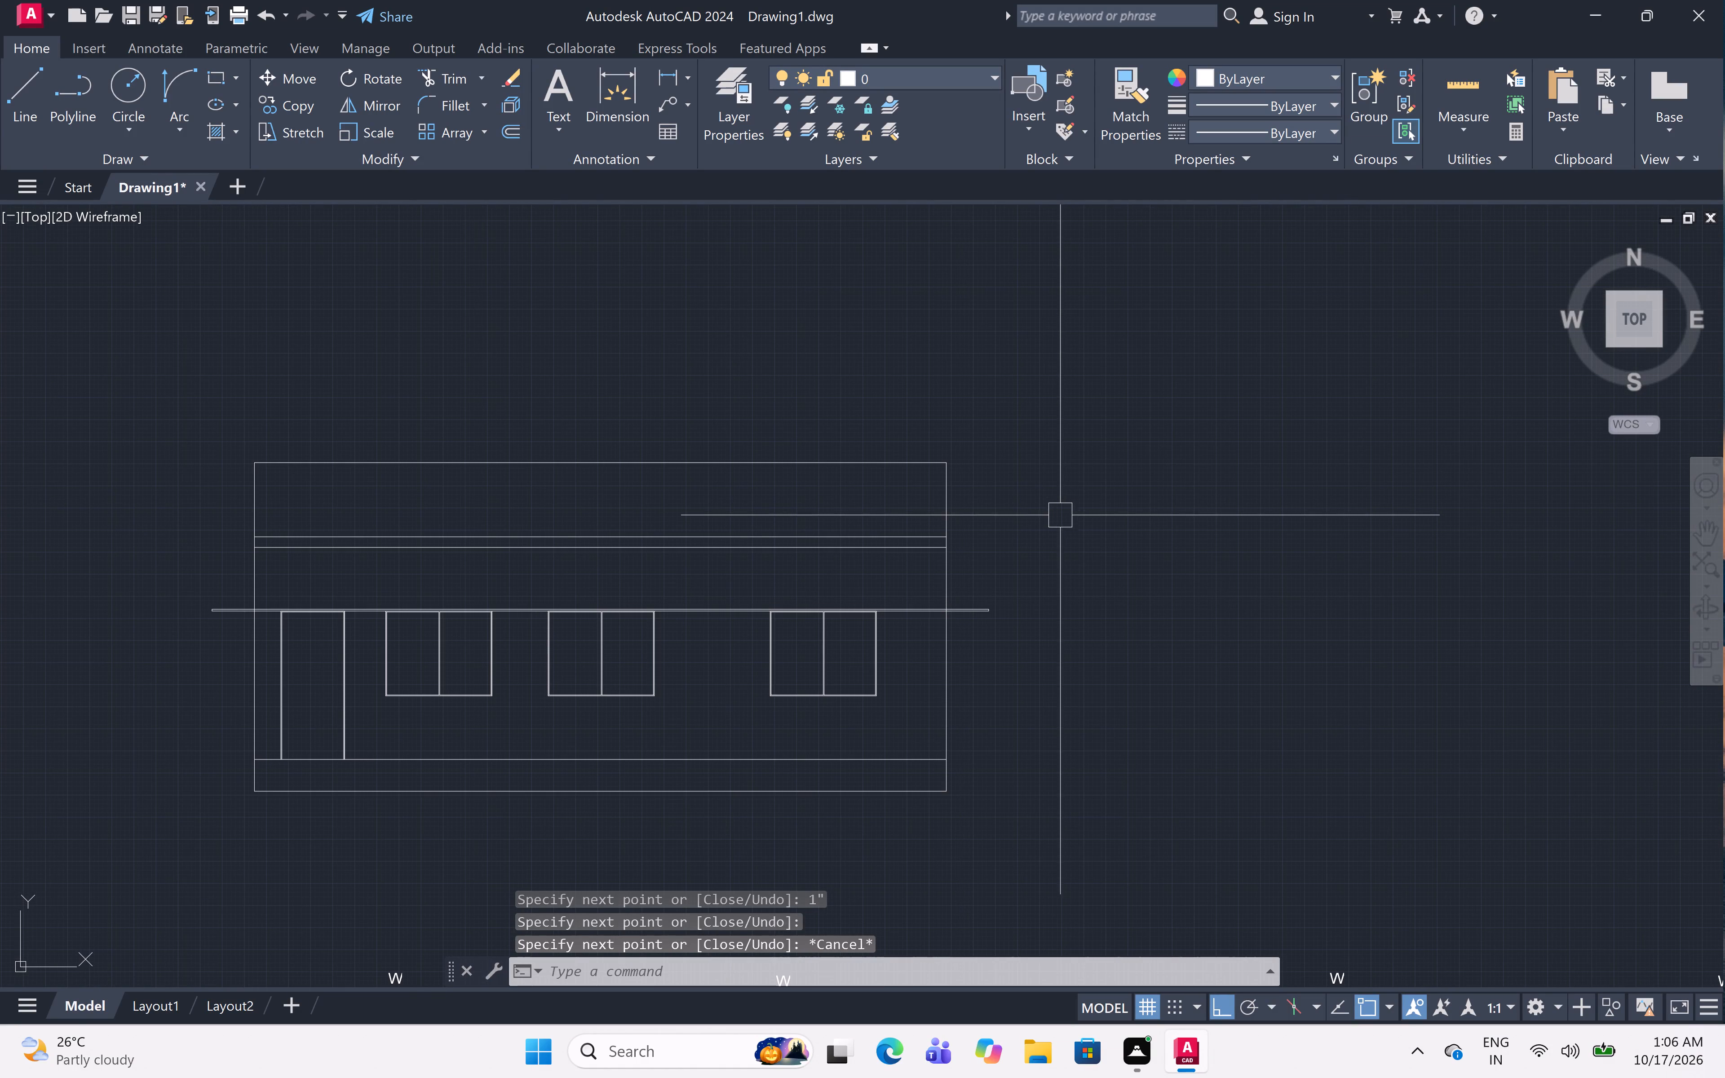
Trim away the lower of the two slab lines across the elevation, between the outer walls.
middle_click_drag(985, 511, 1073, 571)
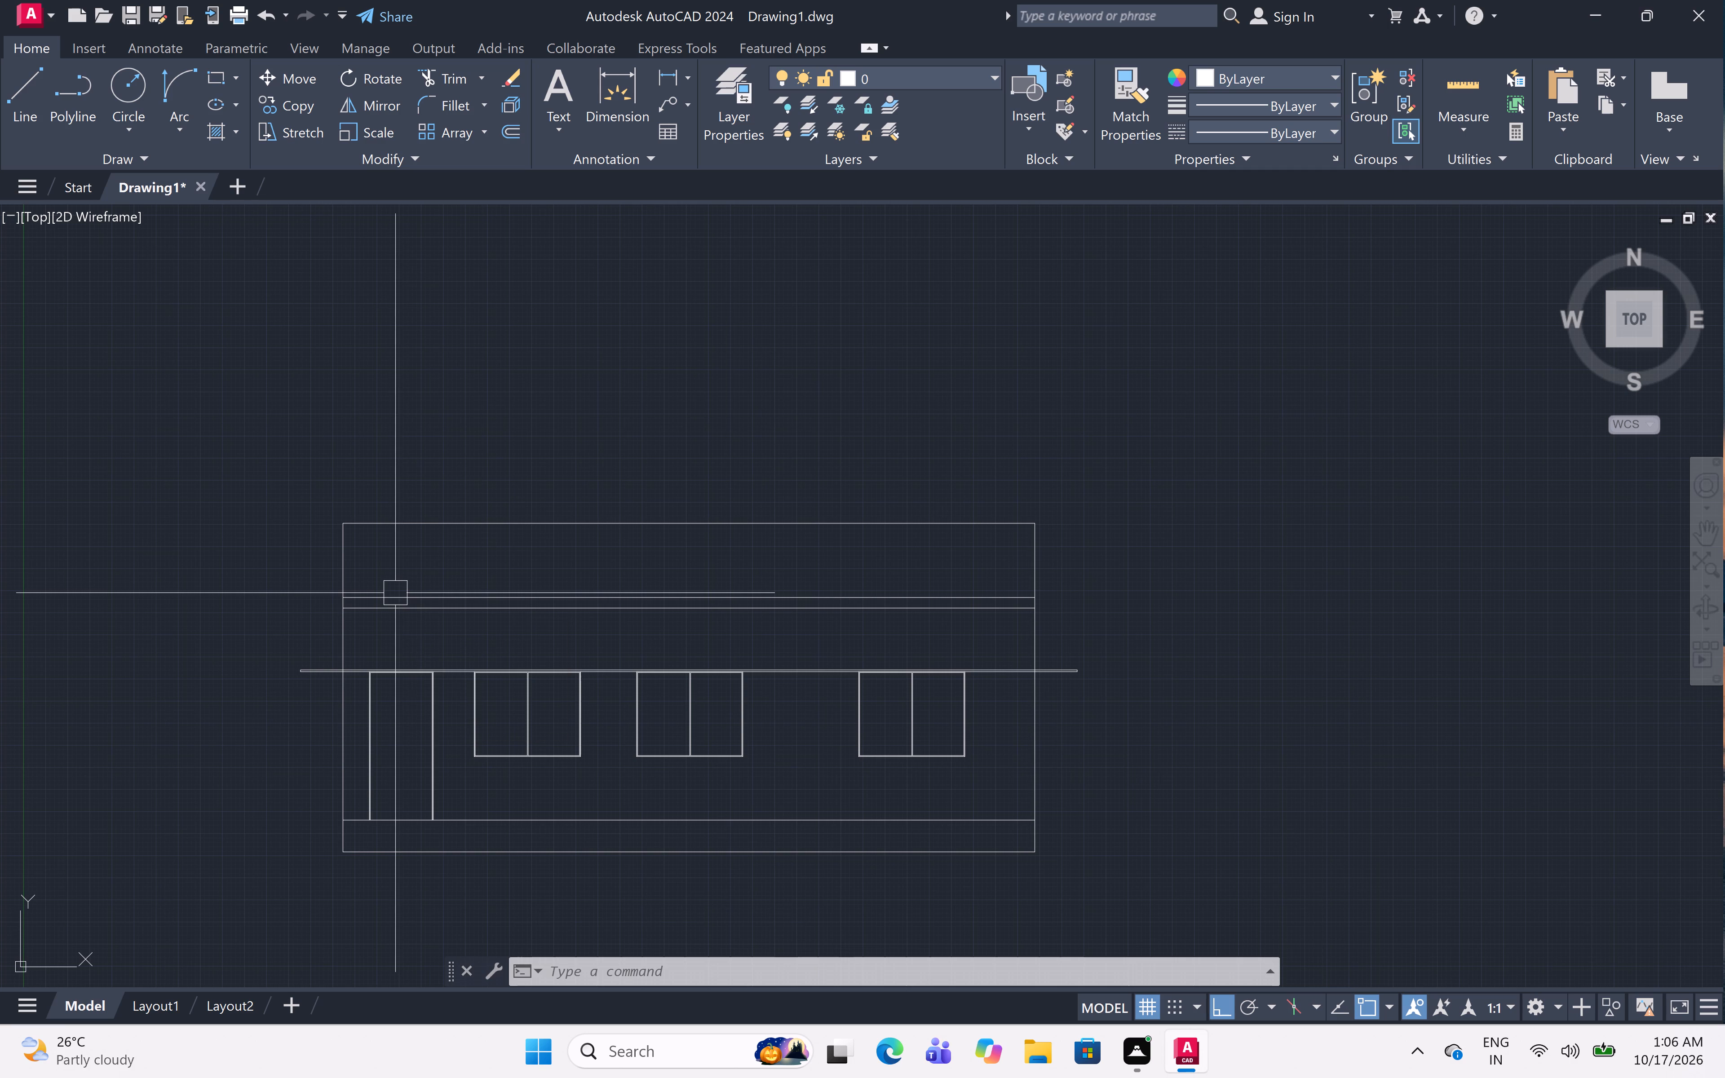
scroll(523, 590, "up", 3)
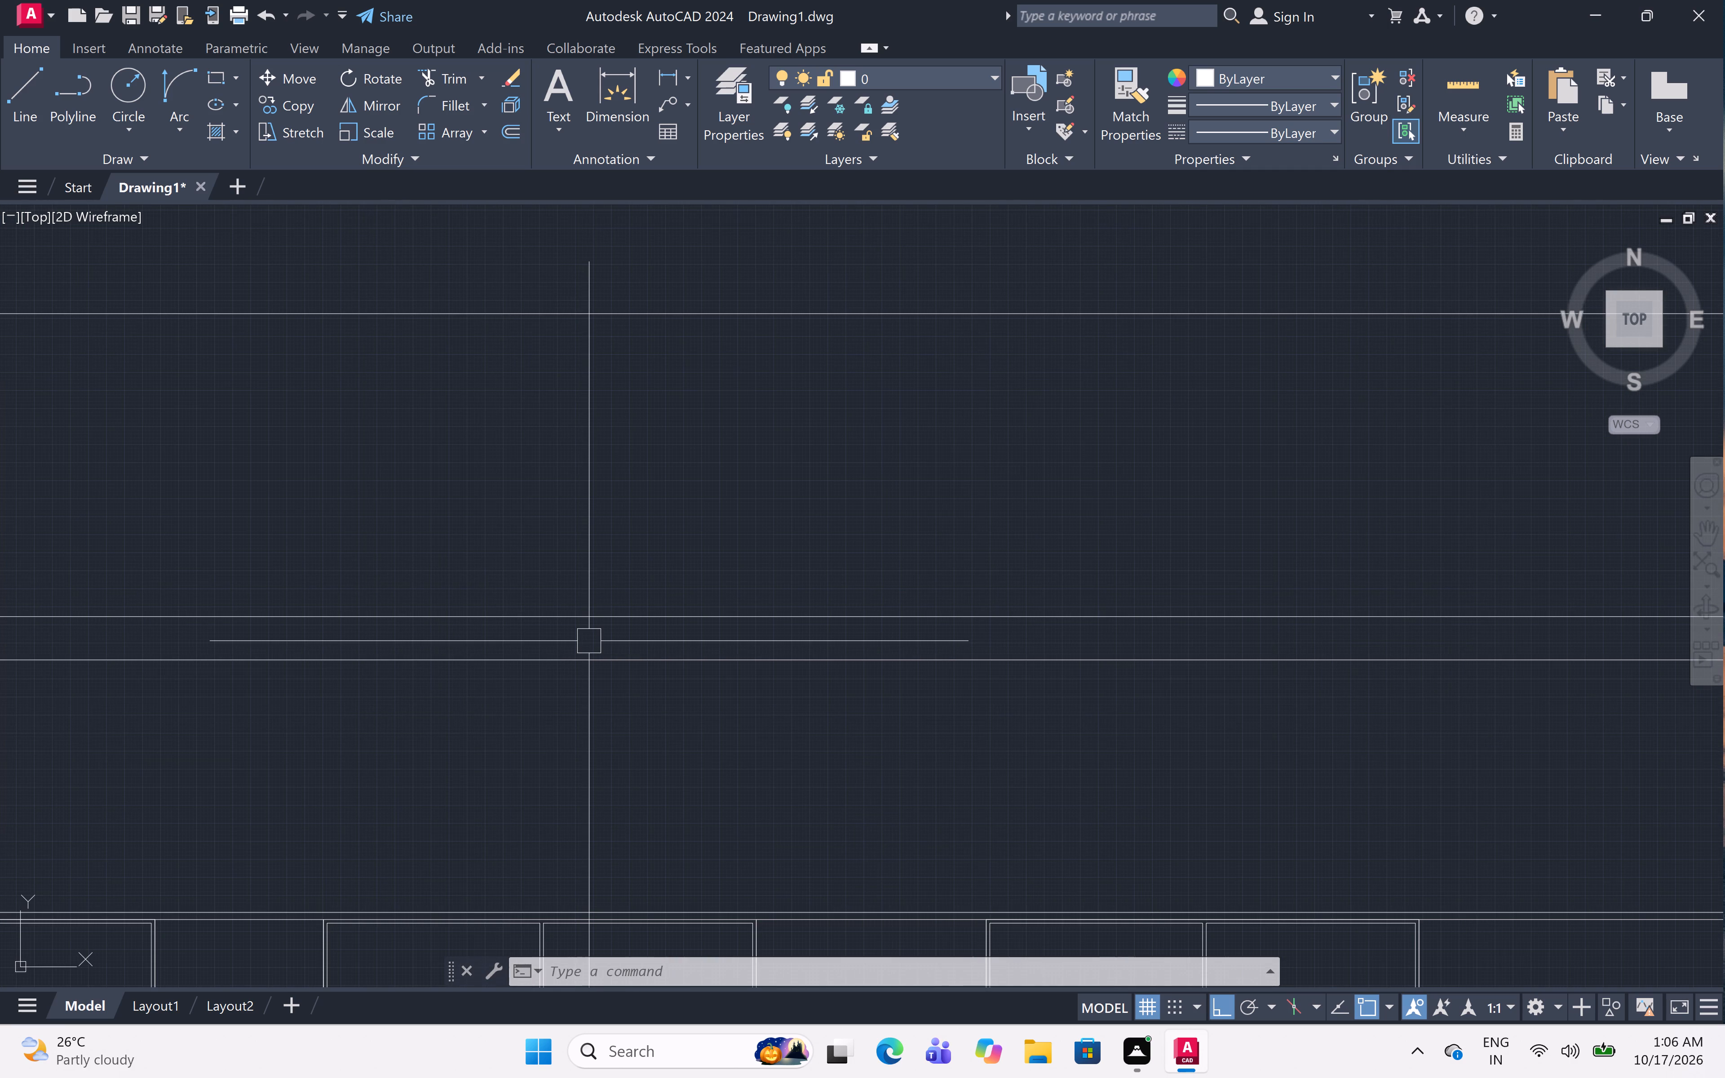
type("TR")
key("space")
scroll(601, 627, "down", 2)
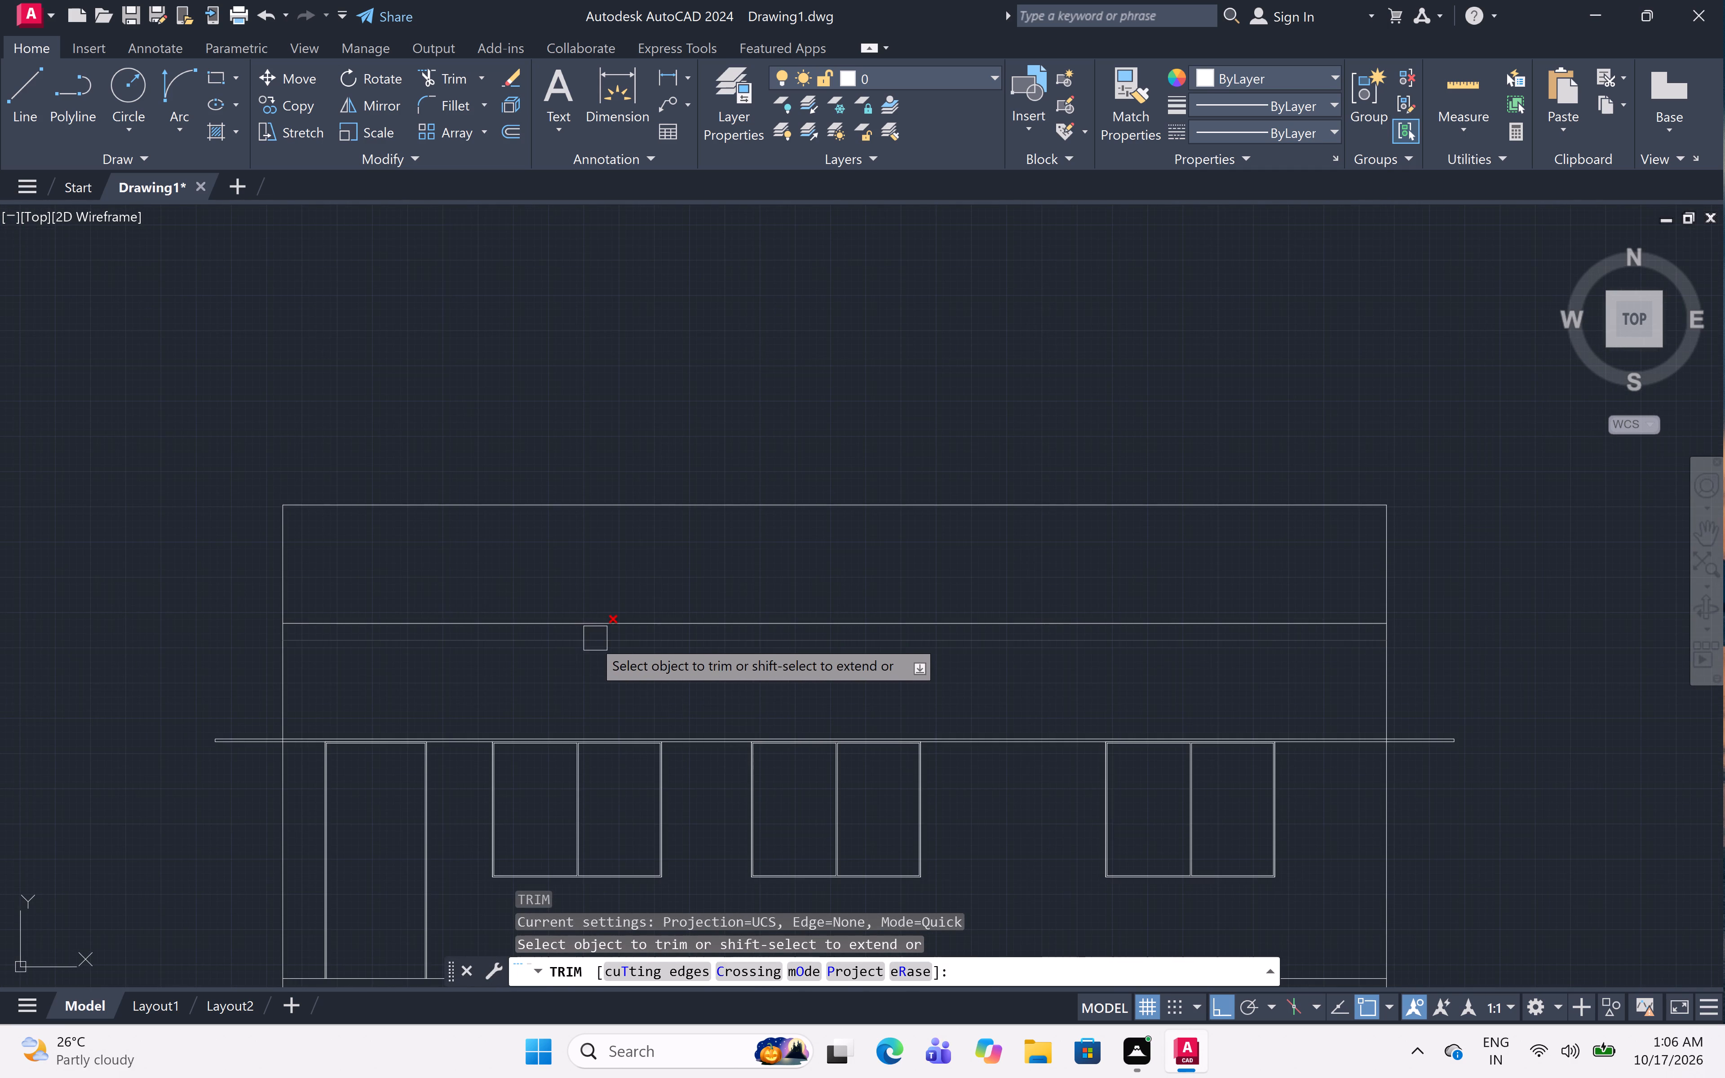
left_click(591, 639)
scroll(628, 583, "down", 1)
middle_click_drag(628, 583, 628, 601)
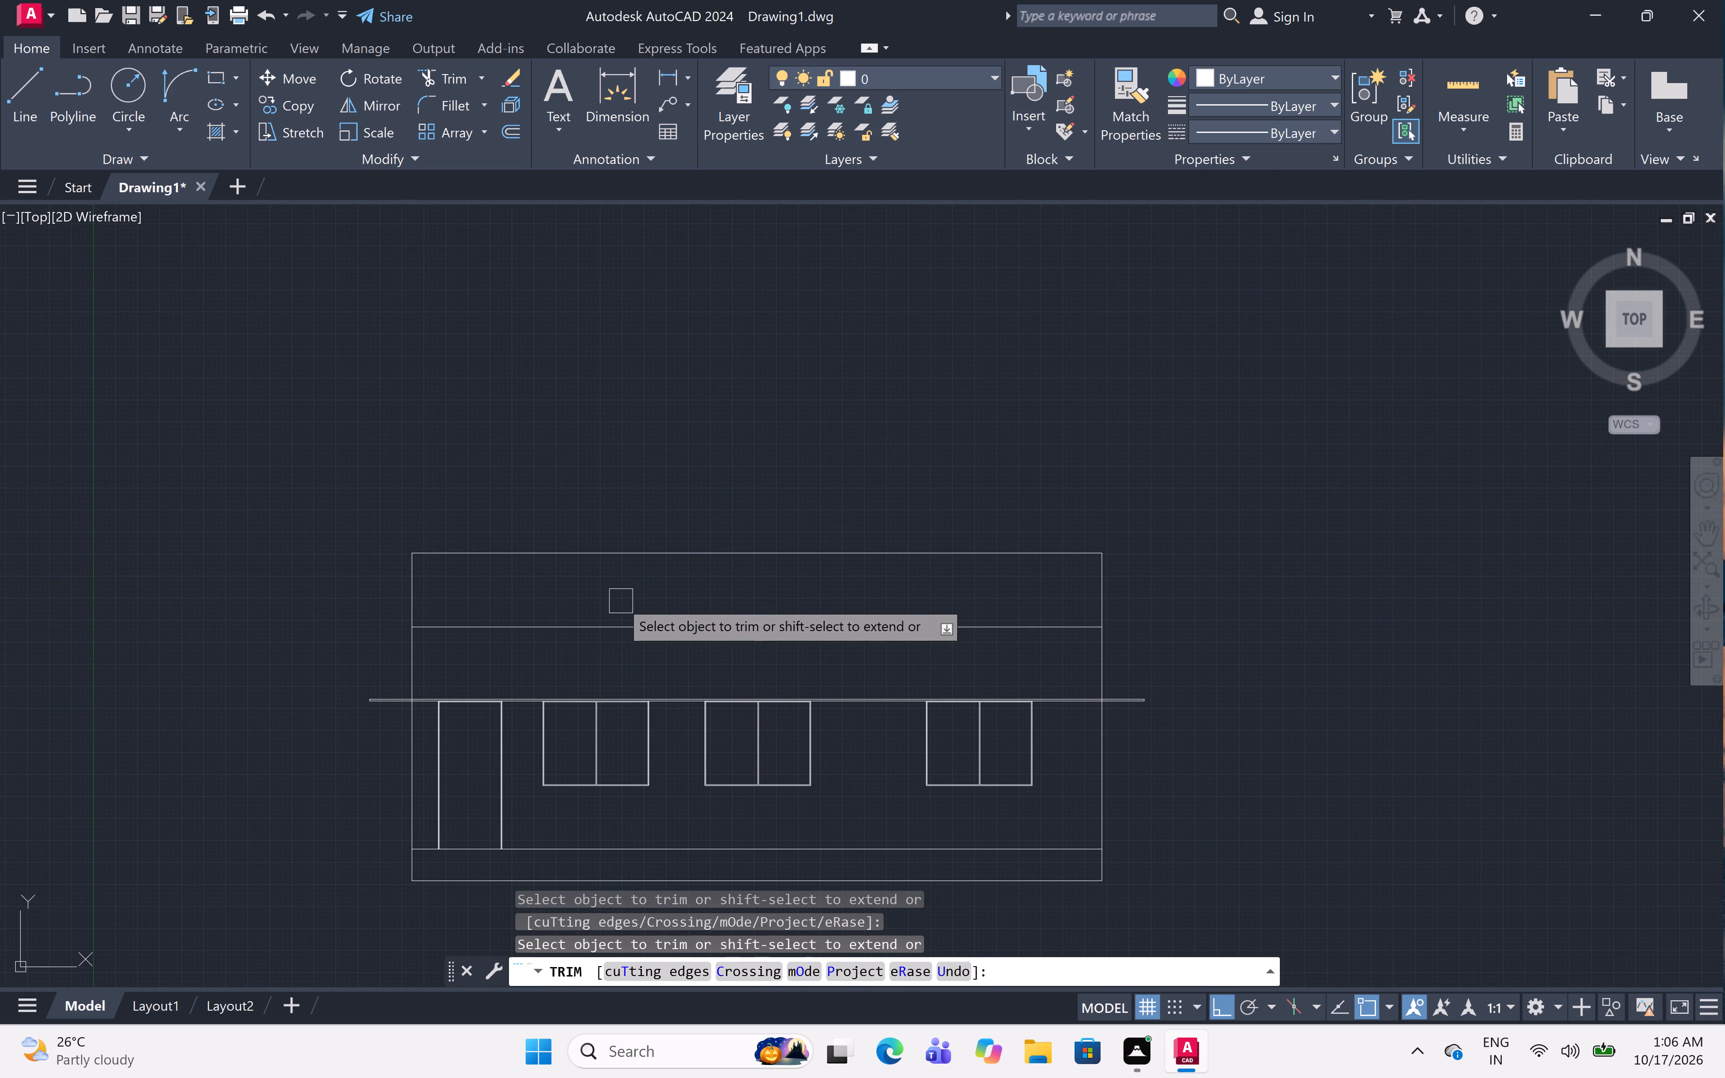
scroll(697, 623, "up", 1)
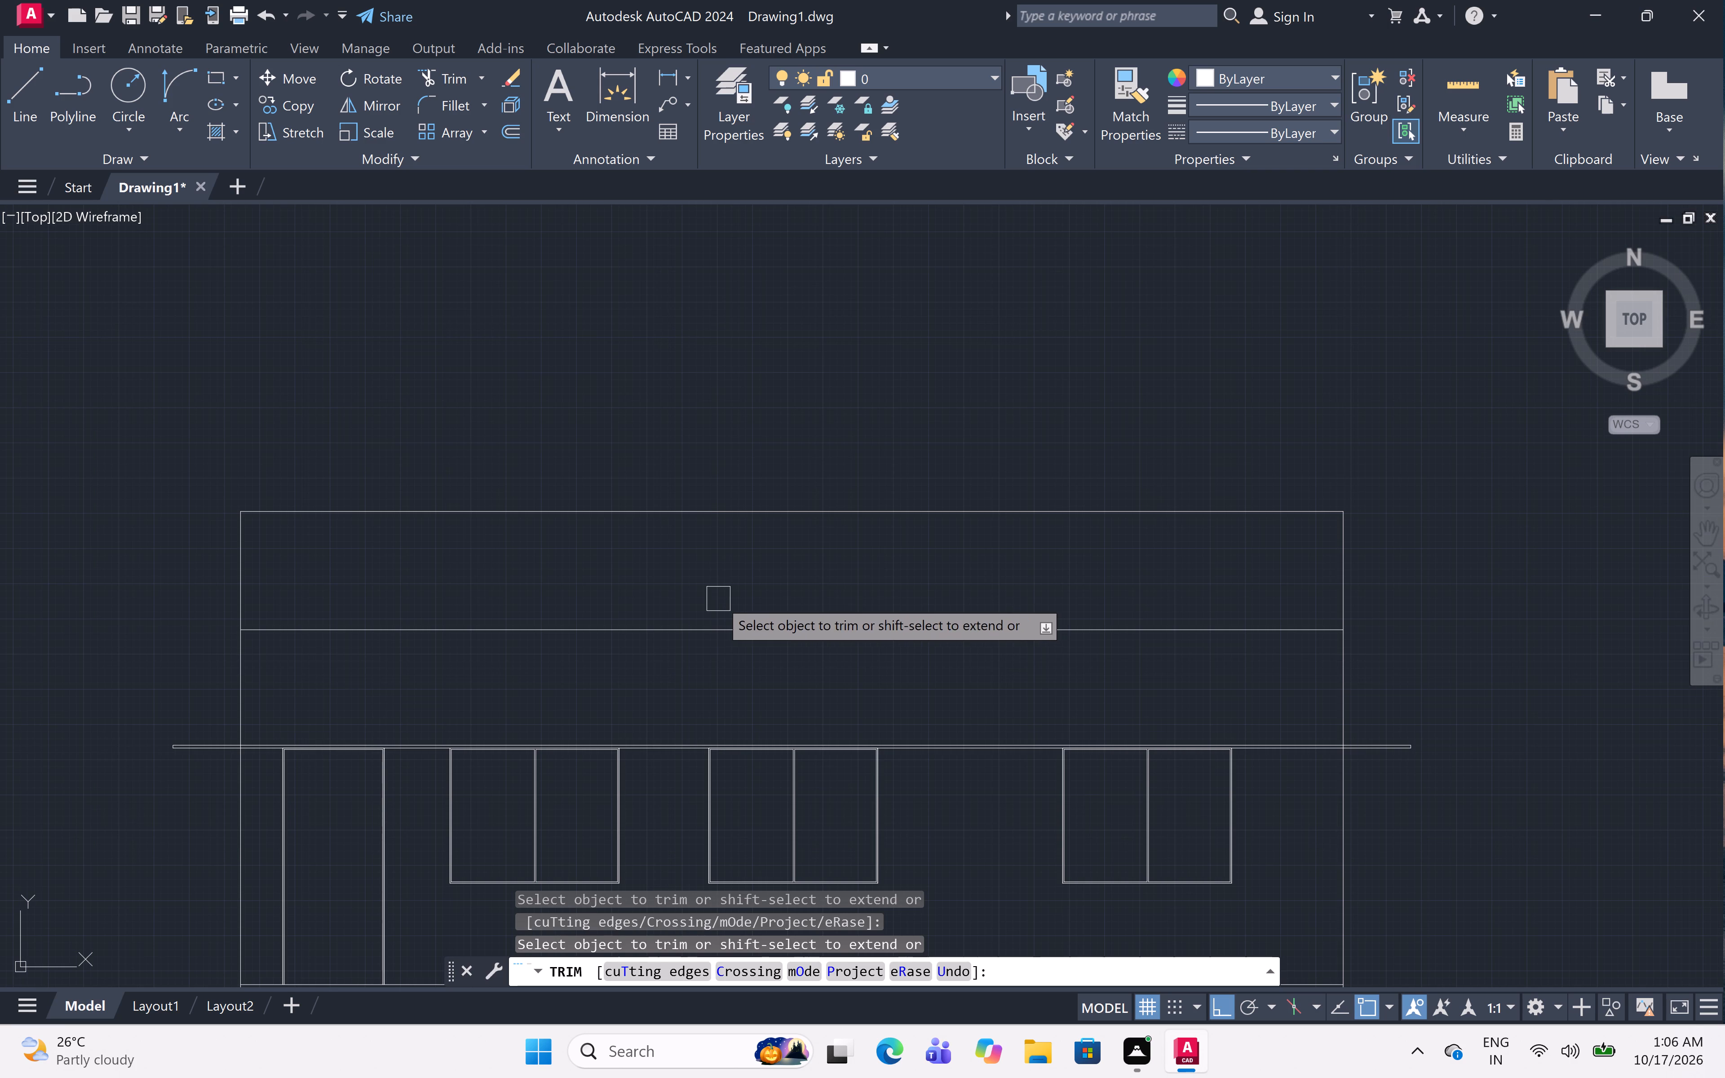
key("Escape")
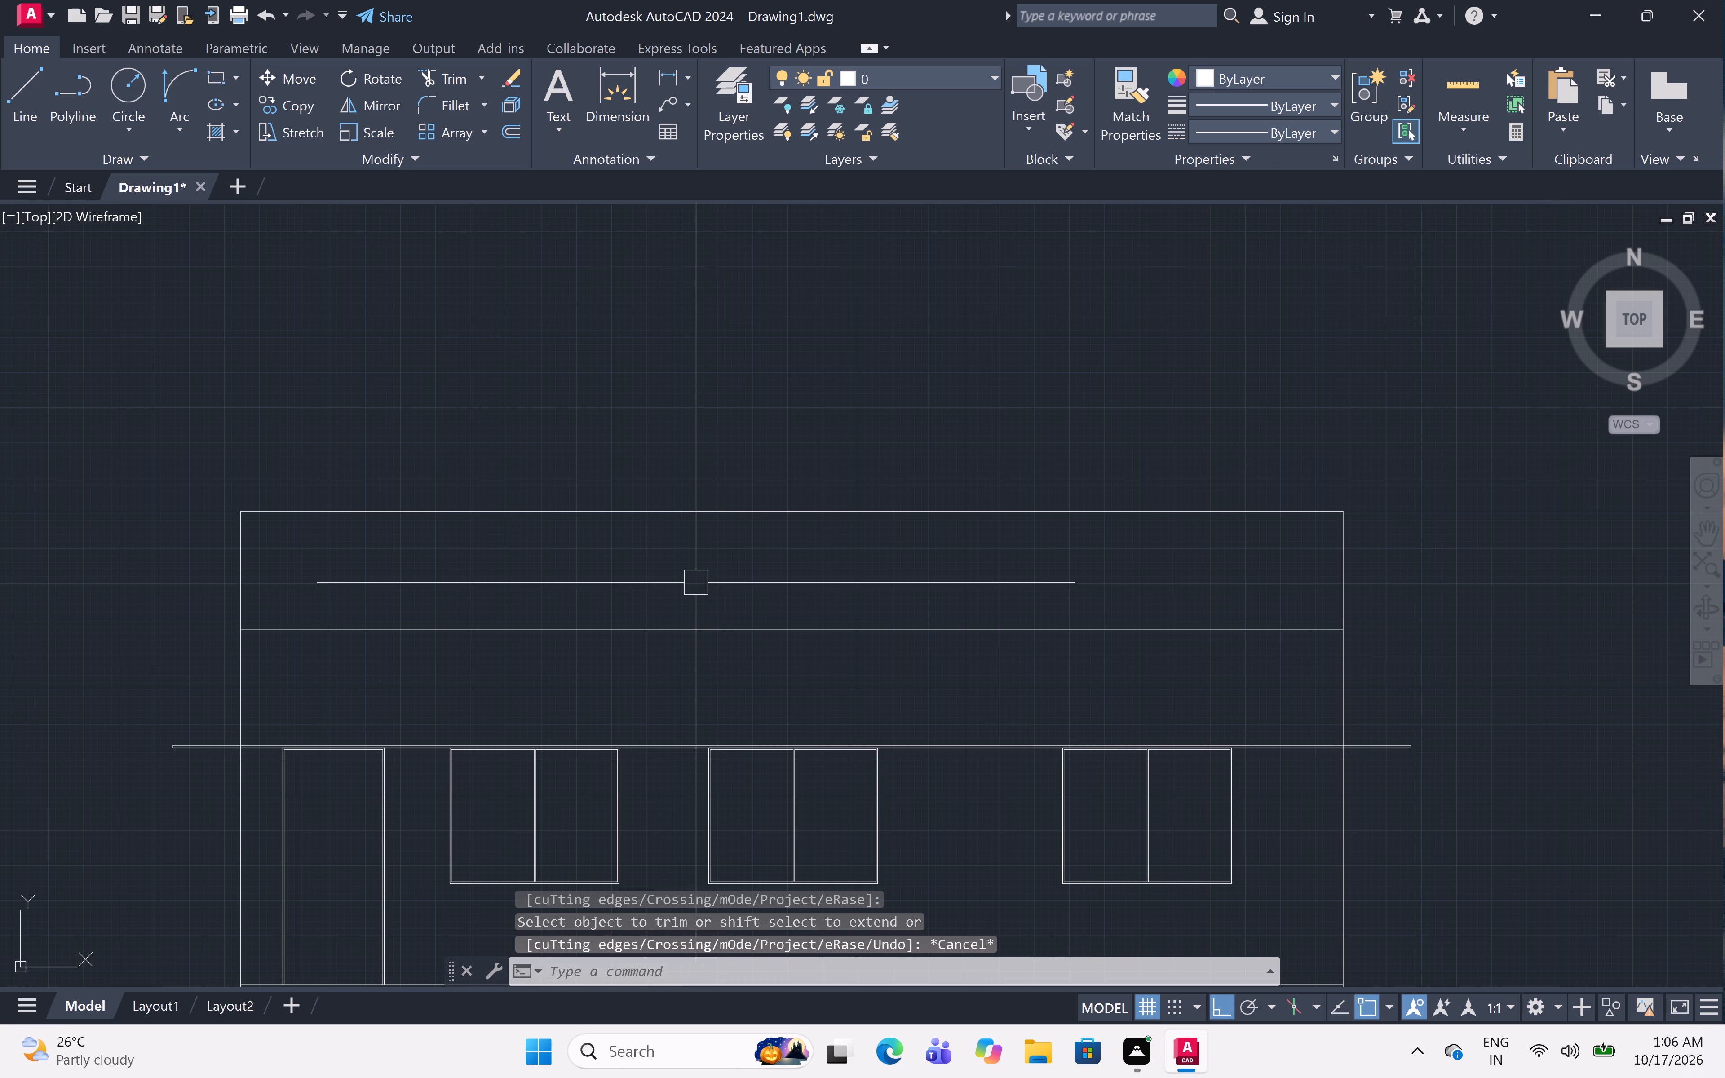
Offset the parapet top line 3" downward and the remaining slab line 3" upward.
scroll(696, 583, "up", 1)
middle_click_drag(696, 583, 626, 620)
scroll(637, 612, "down", 1)
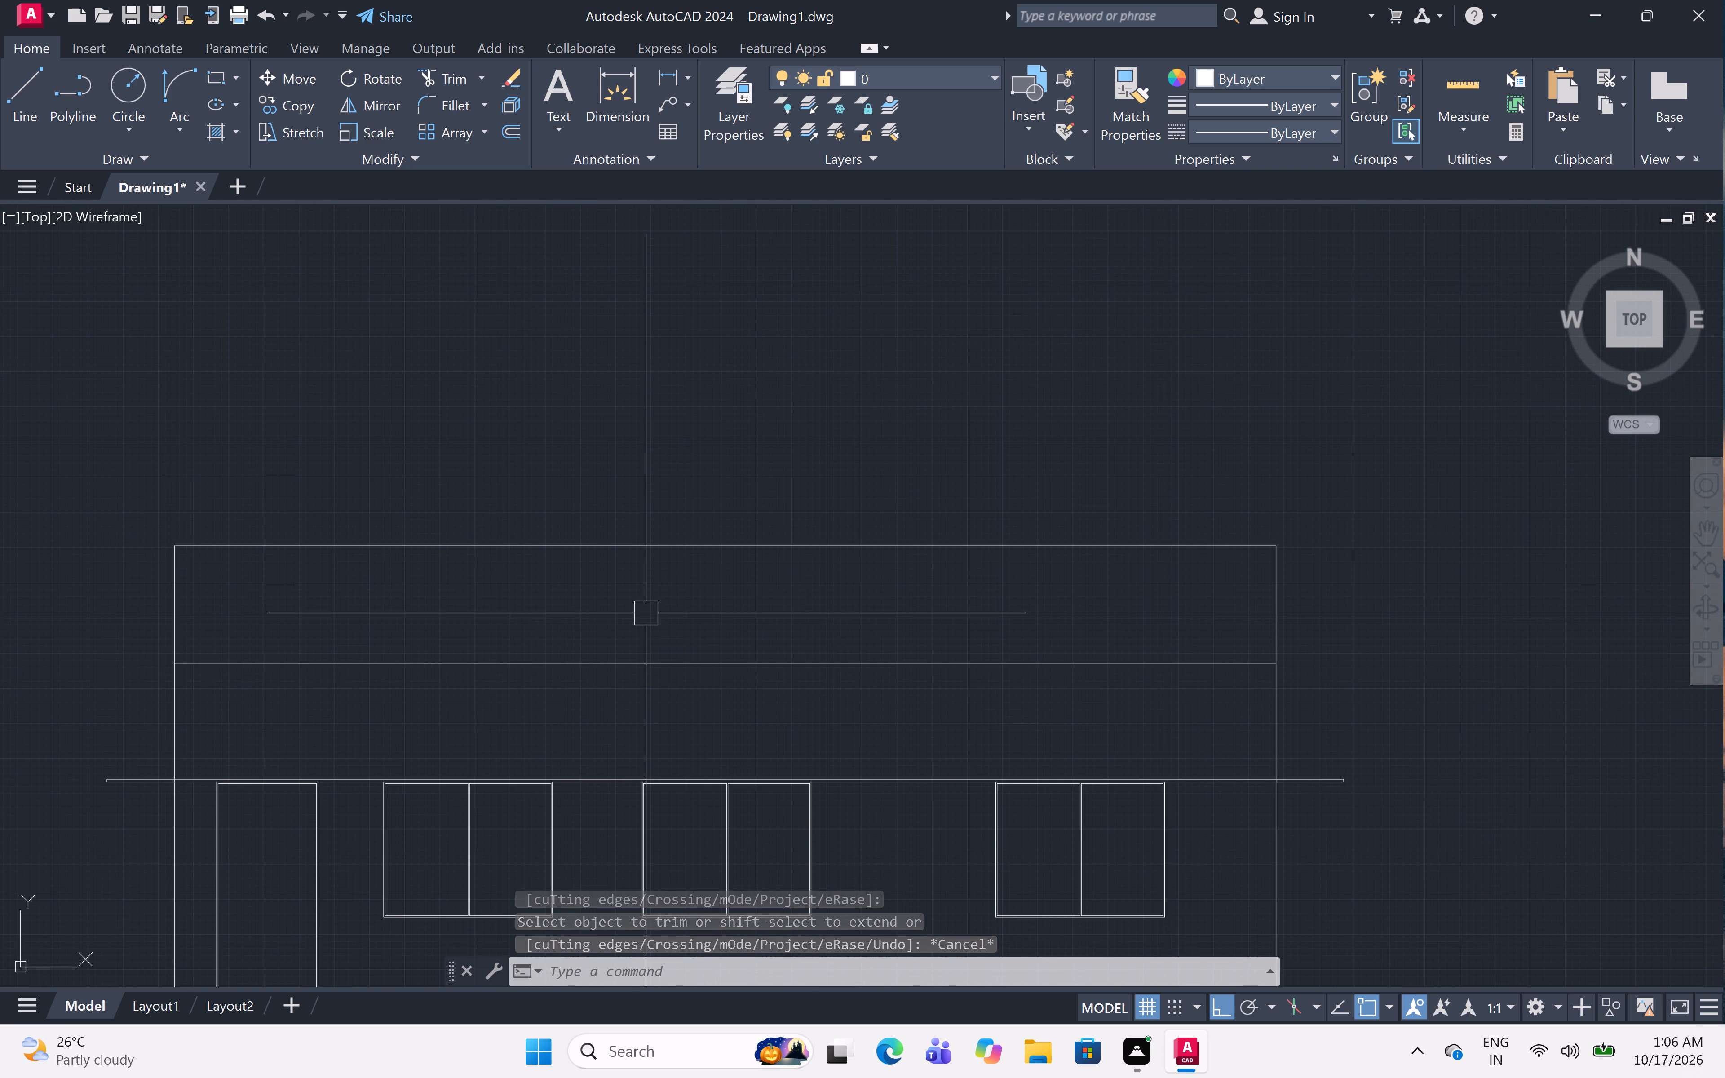
type("OFF")
key("space")
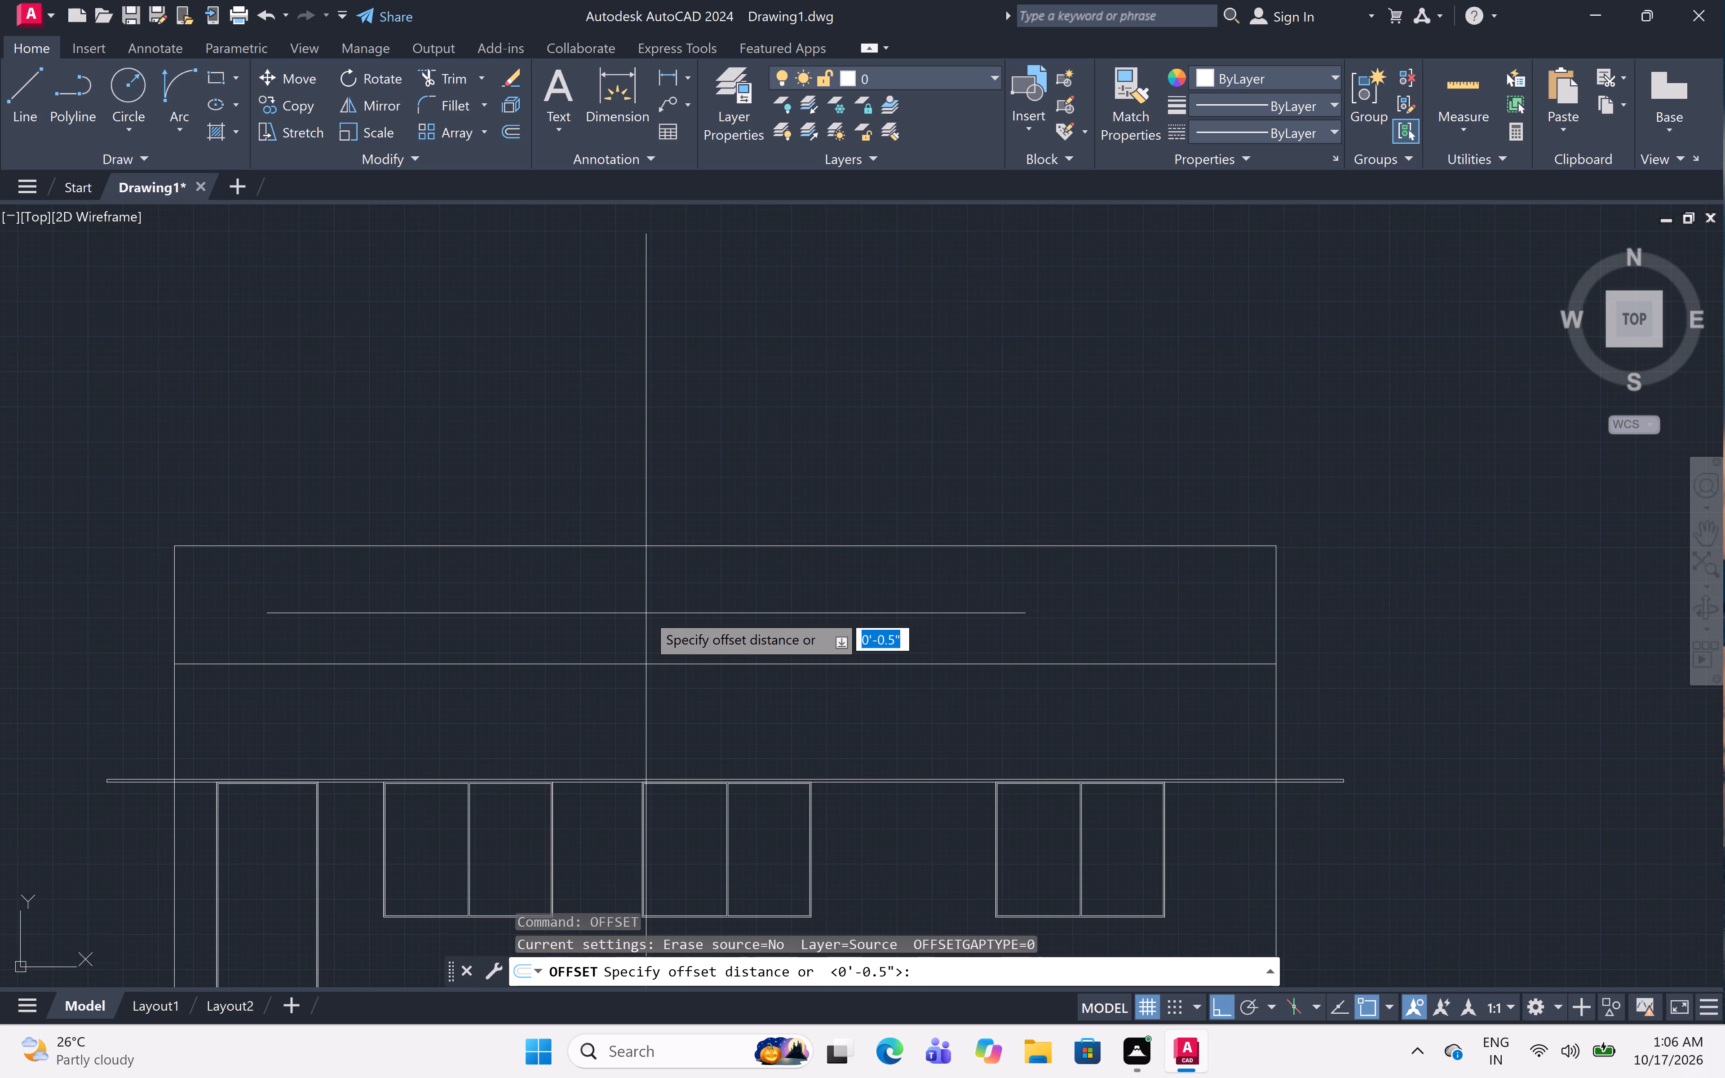
type("3\"")
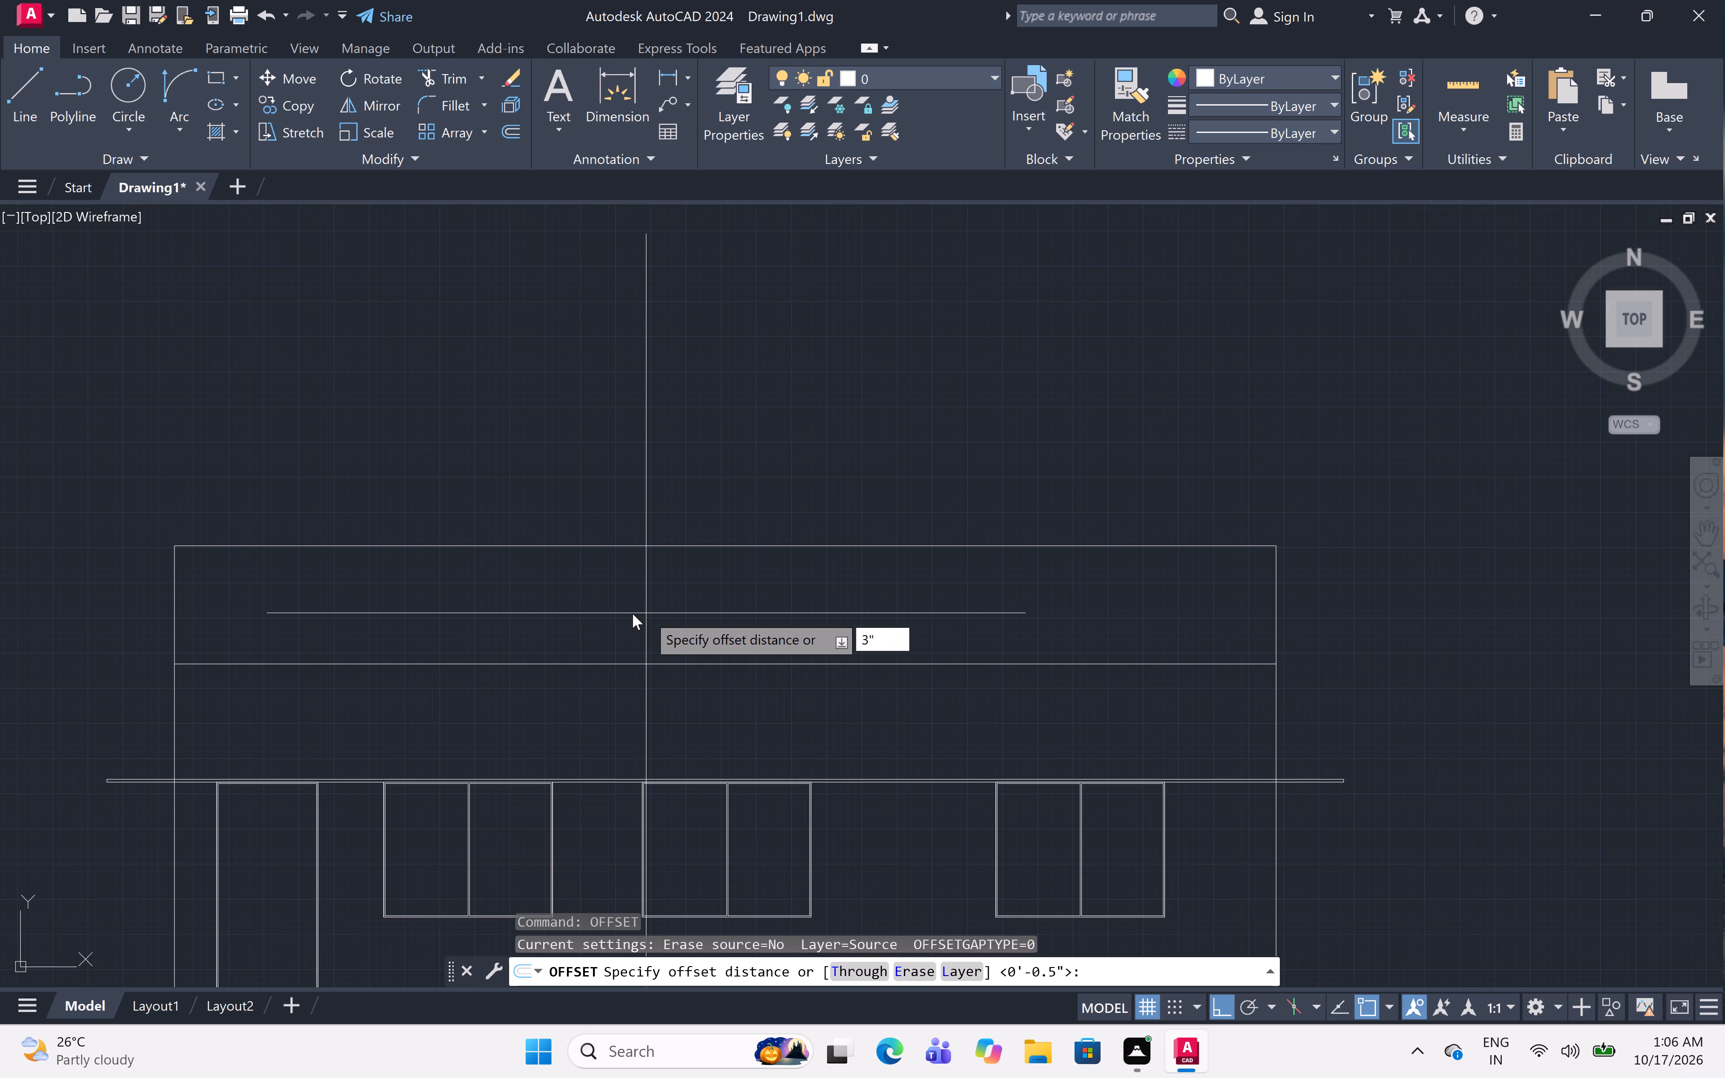
key("space")
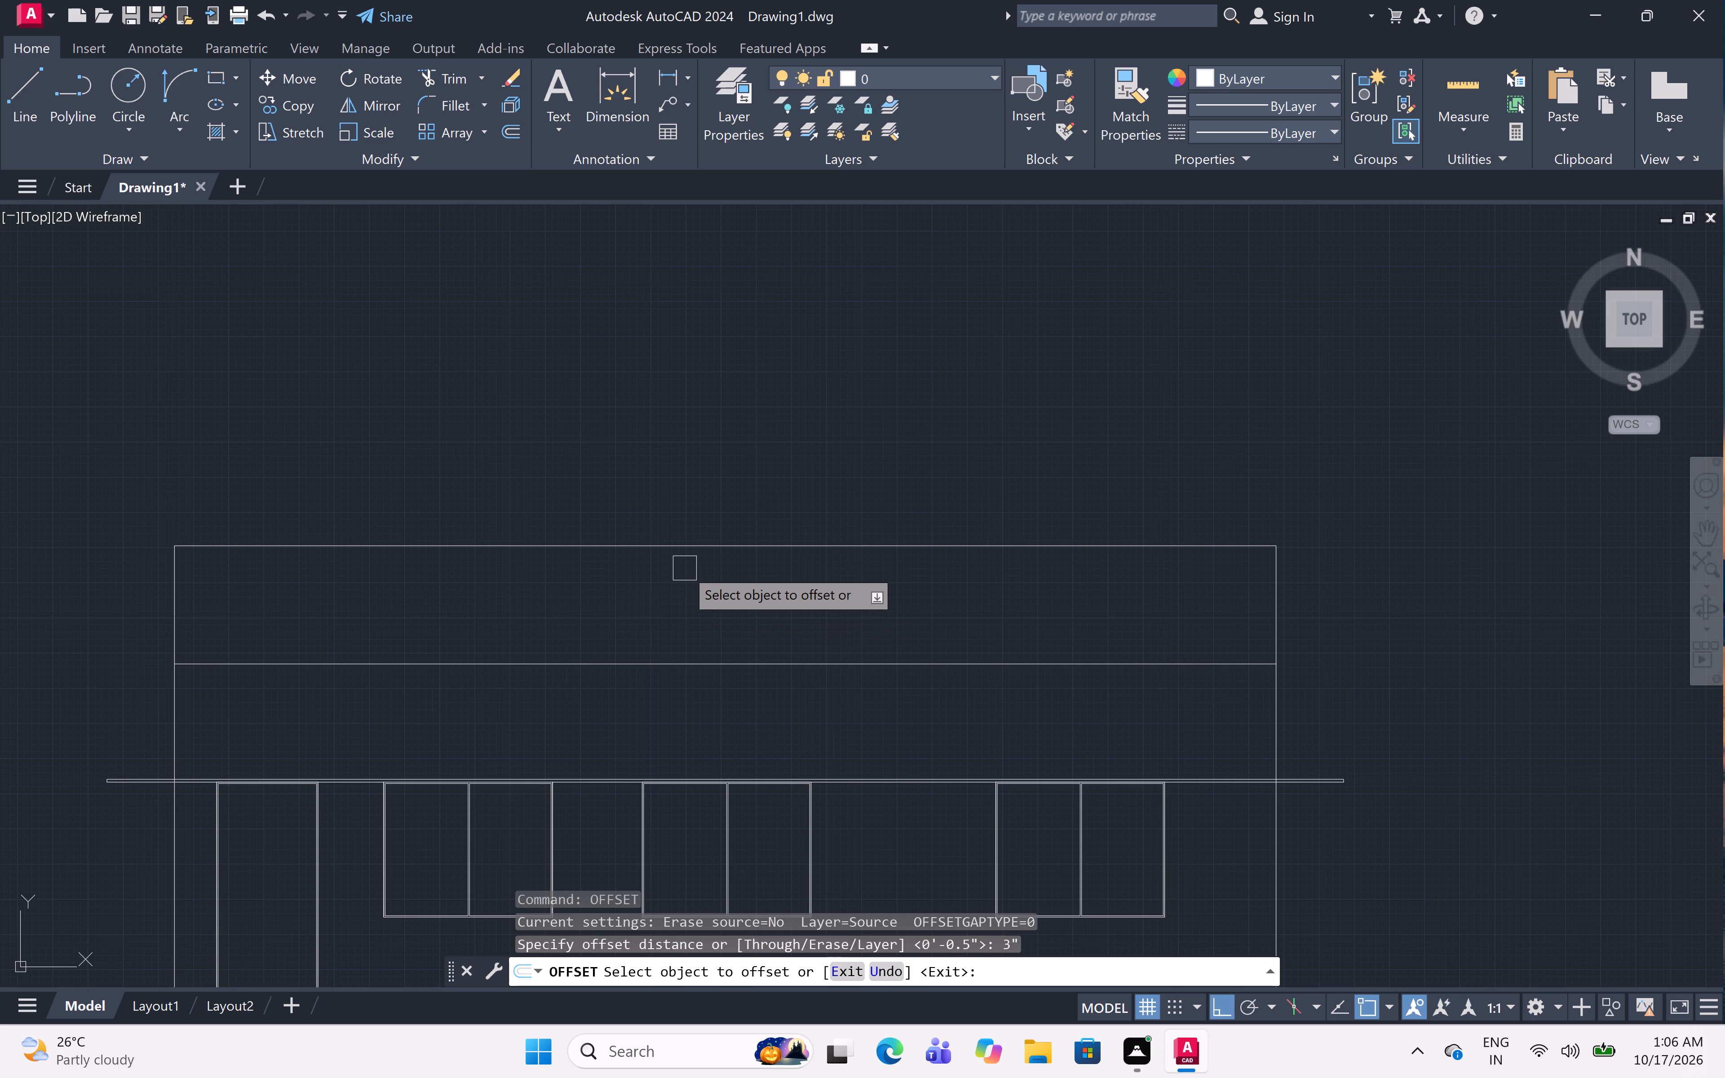
left_click(688, 548)
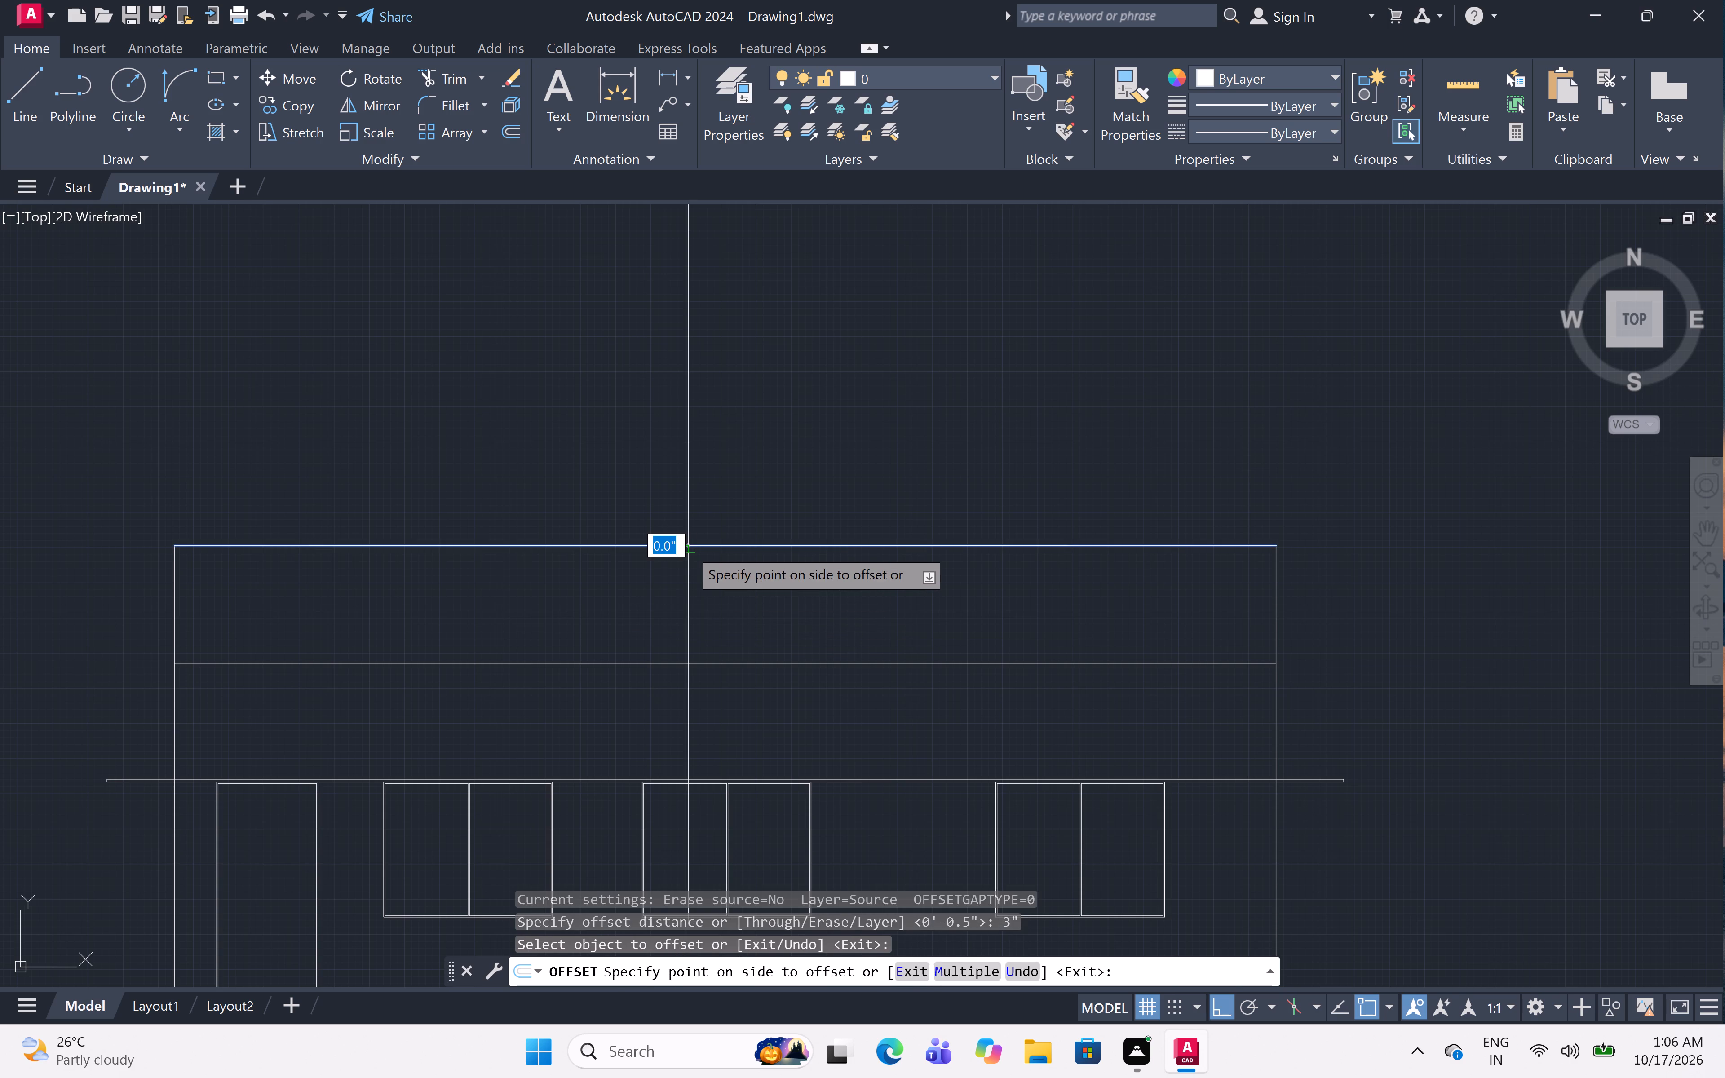
left_click(688, 548)
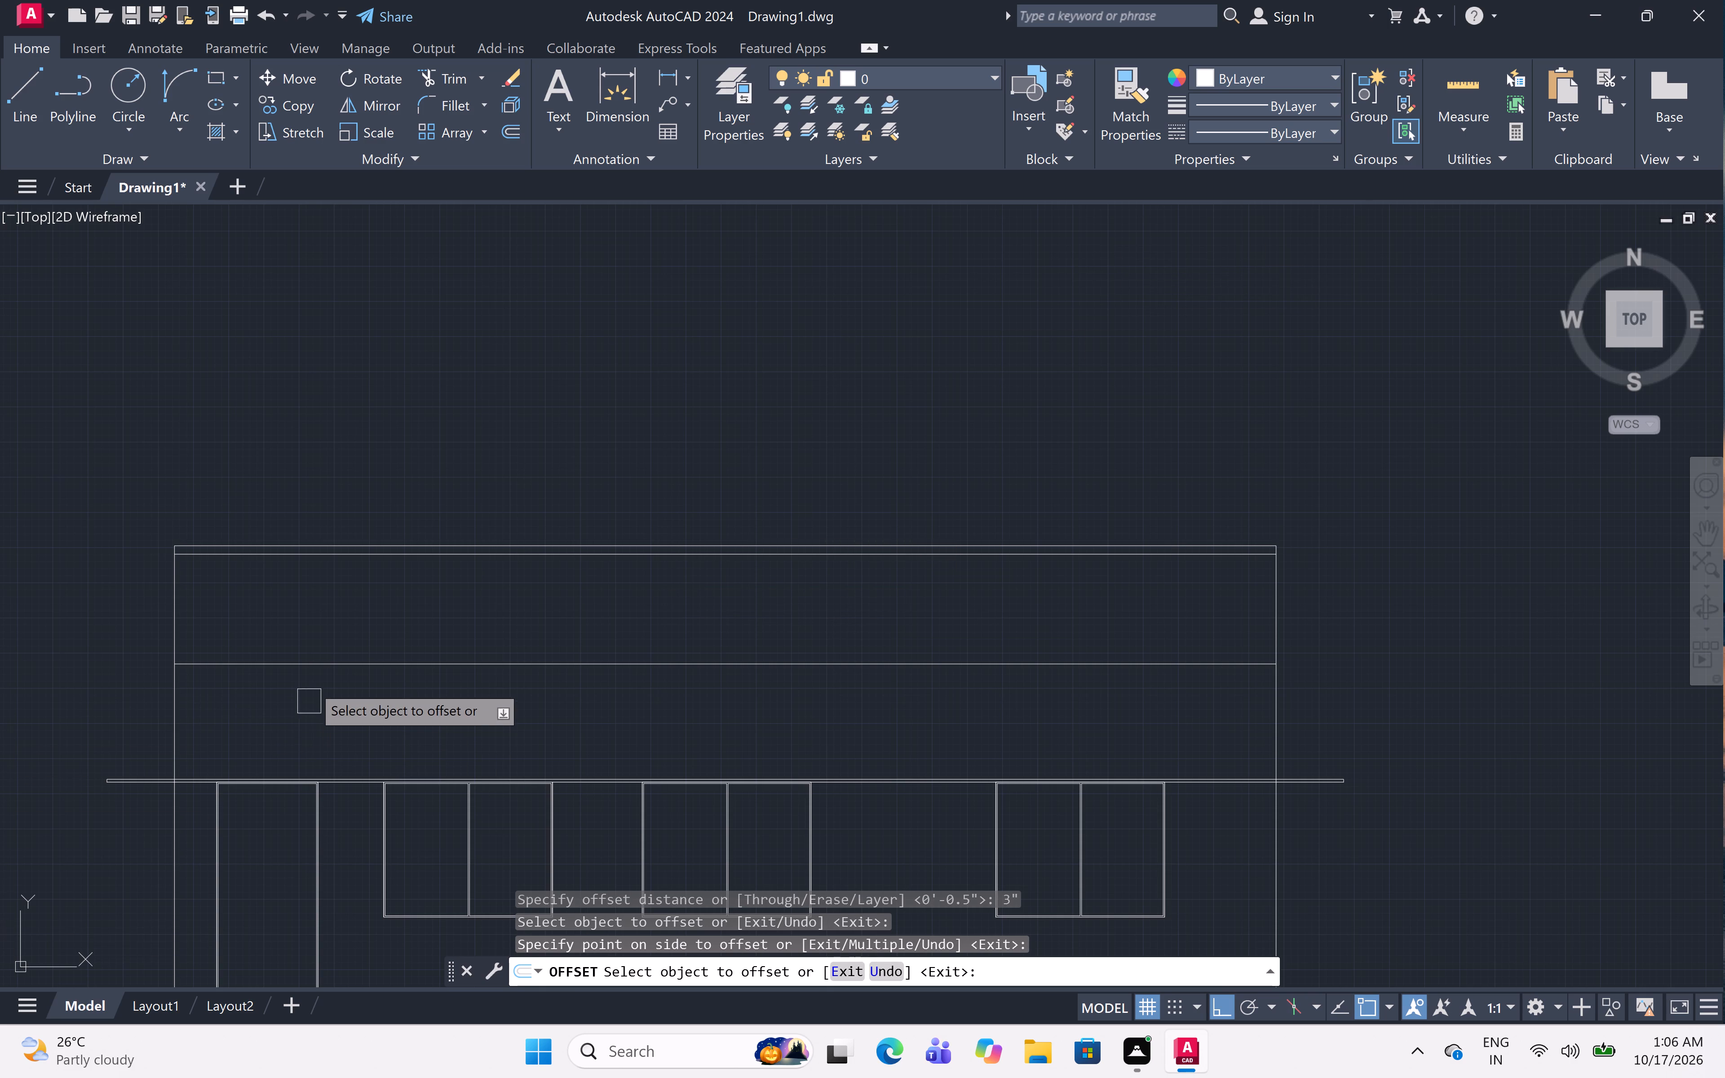
left_click(312, 665)
left_click(339, 596)
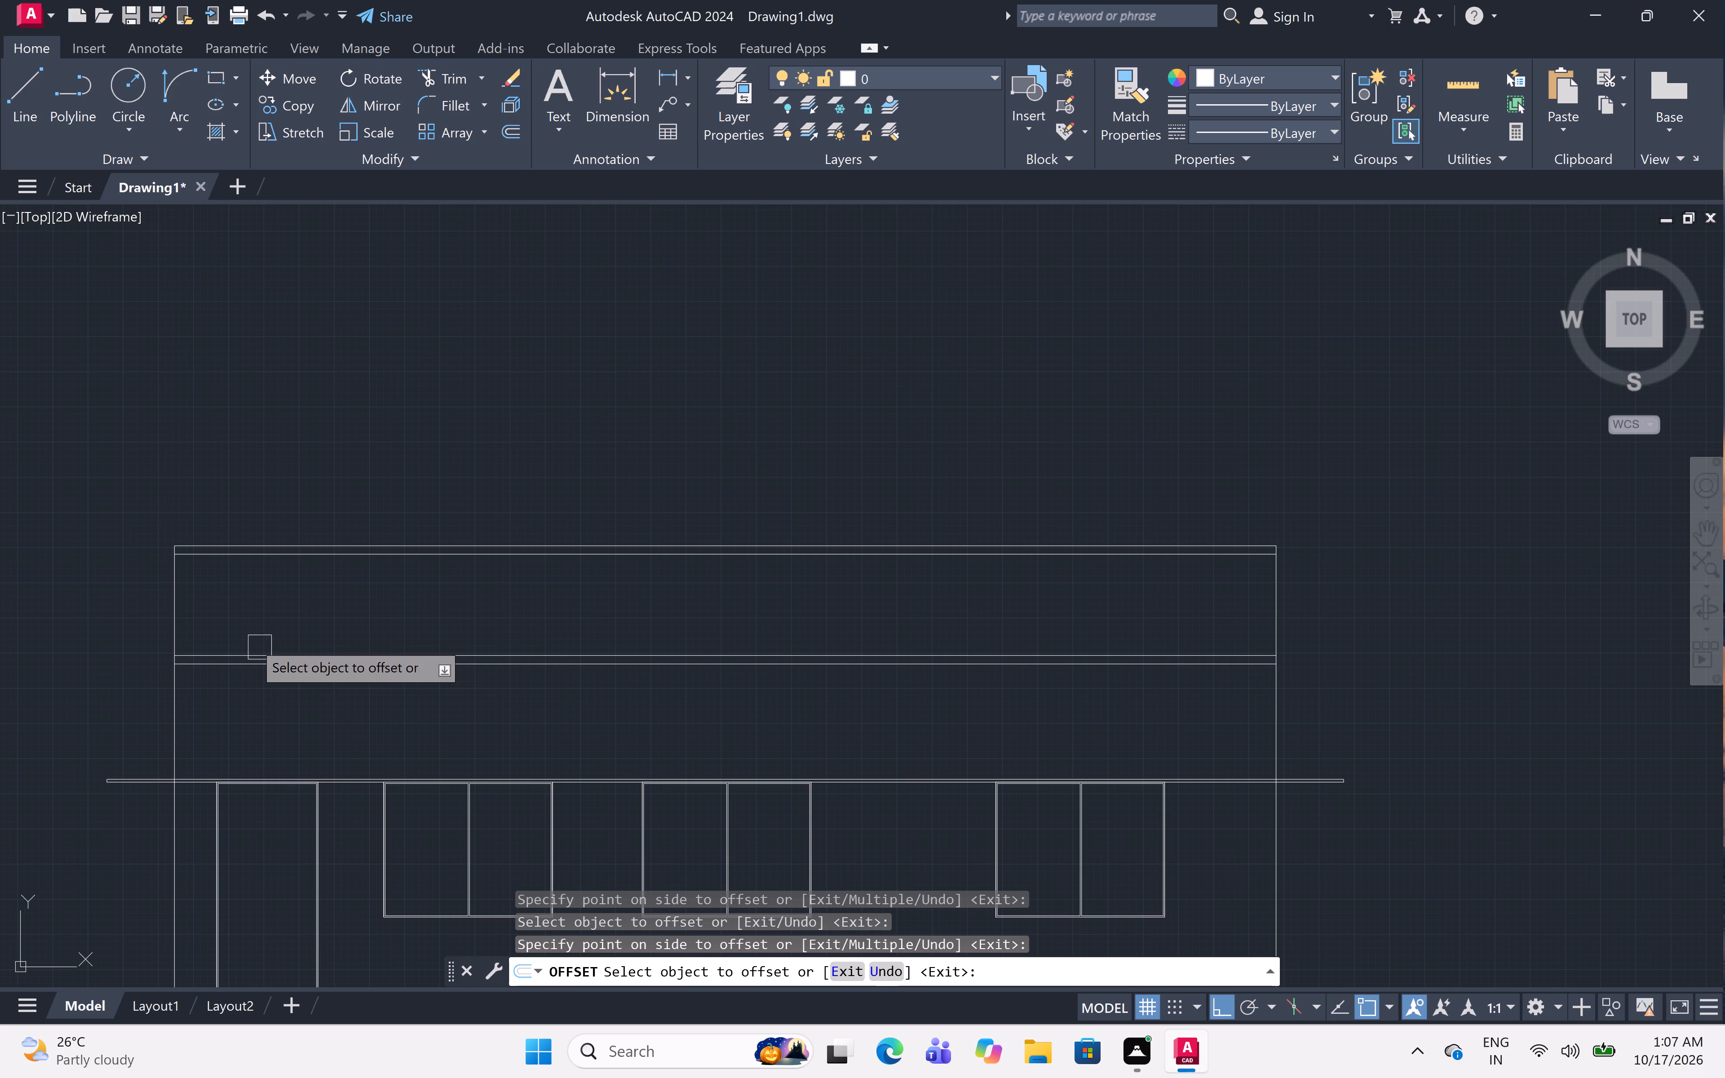
middle_click_drag(202, 602, 320, 591)
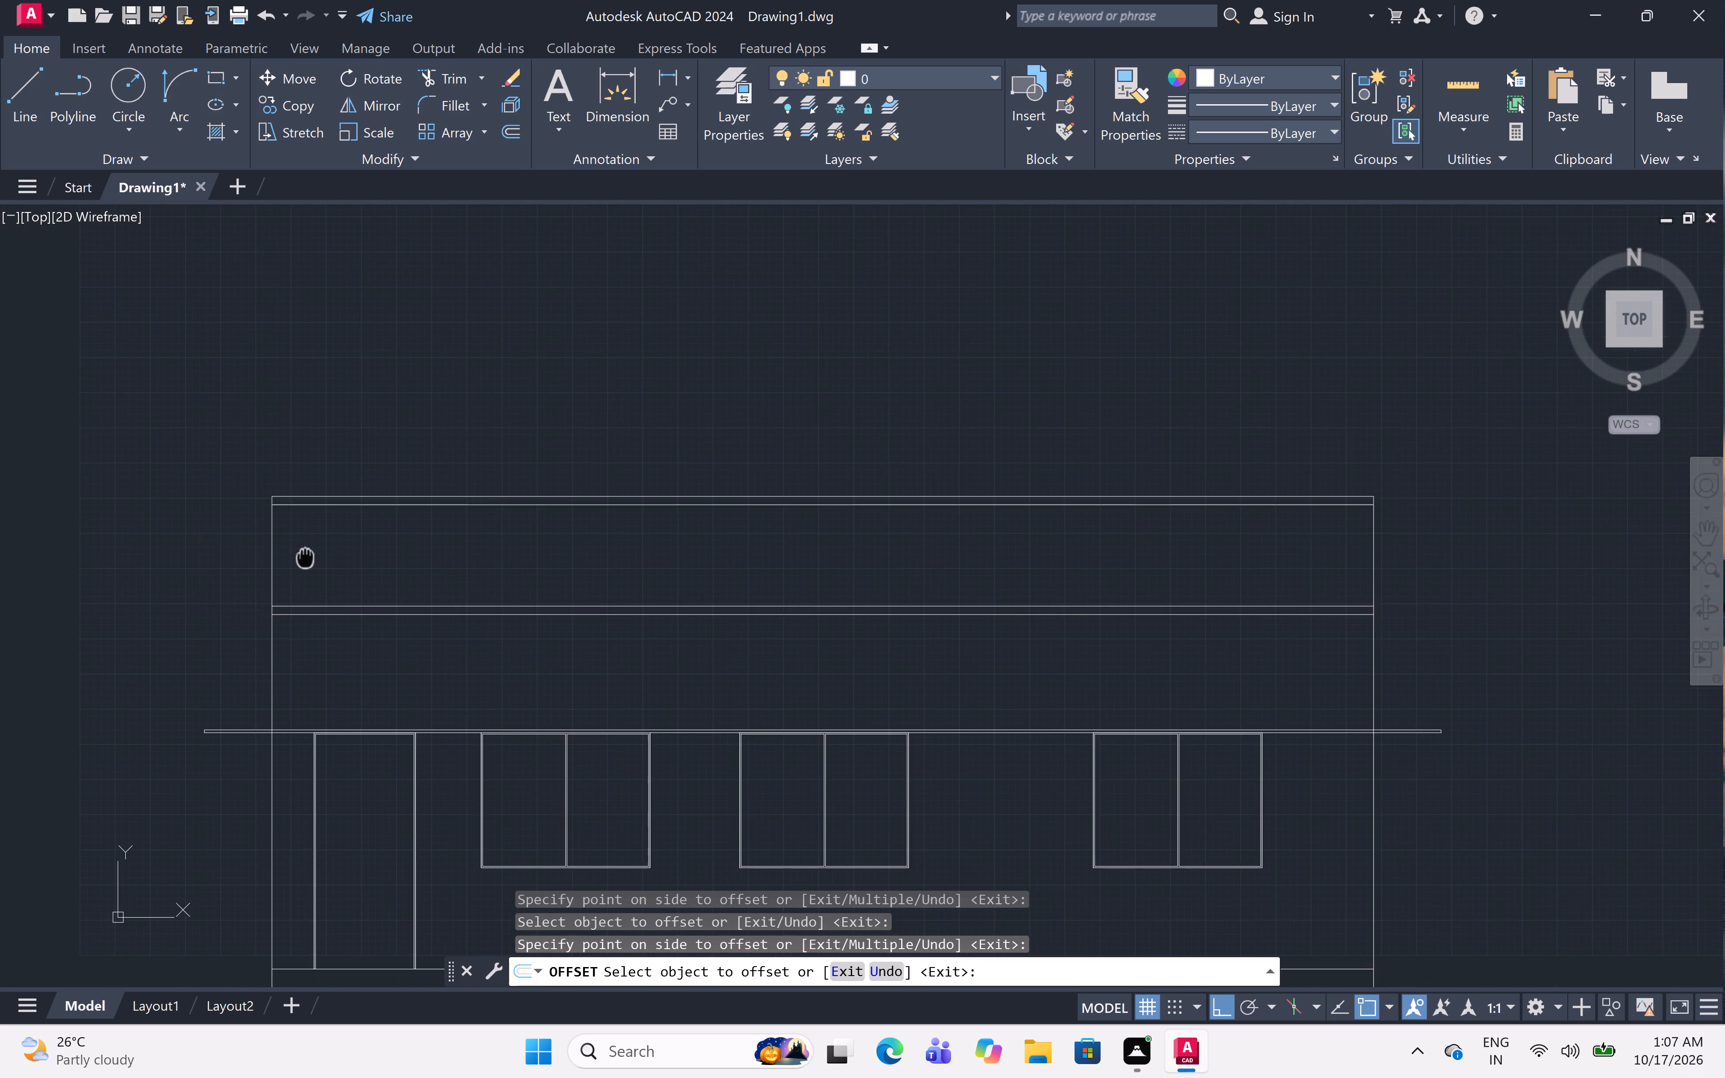
middle_click_drag(320, 591, 325, 601)
scroll(325, 601, "up", 2)
key("Escape")
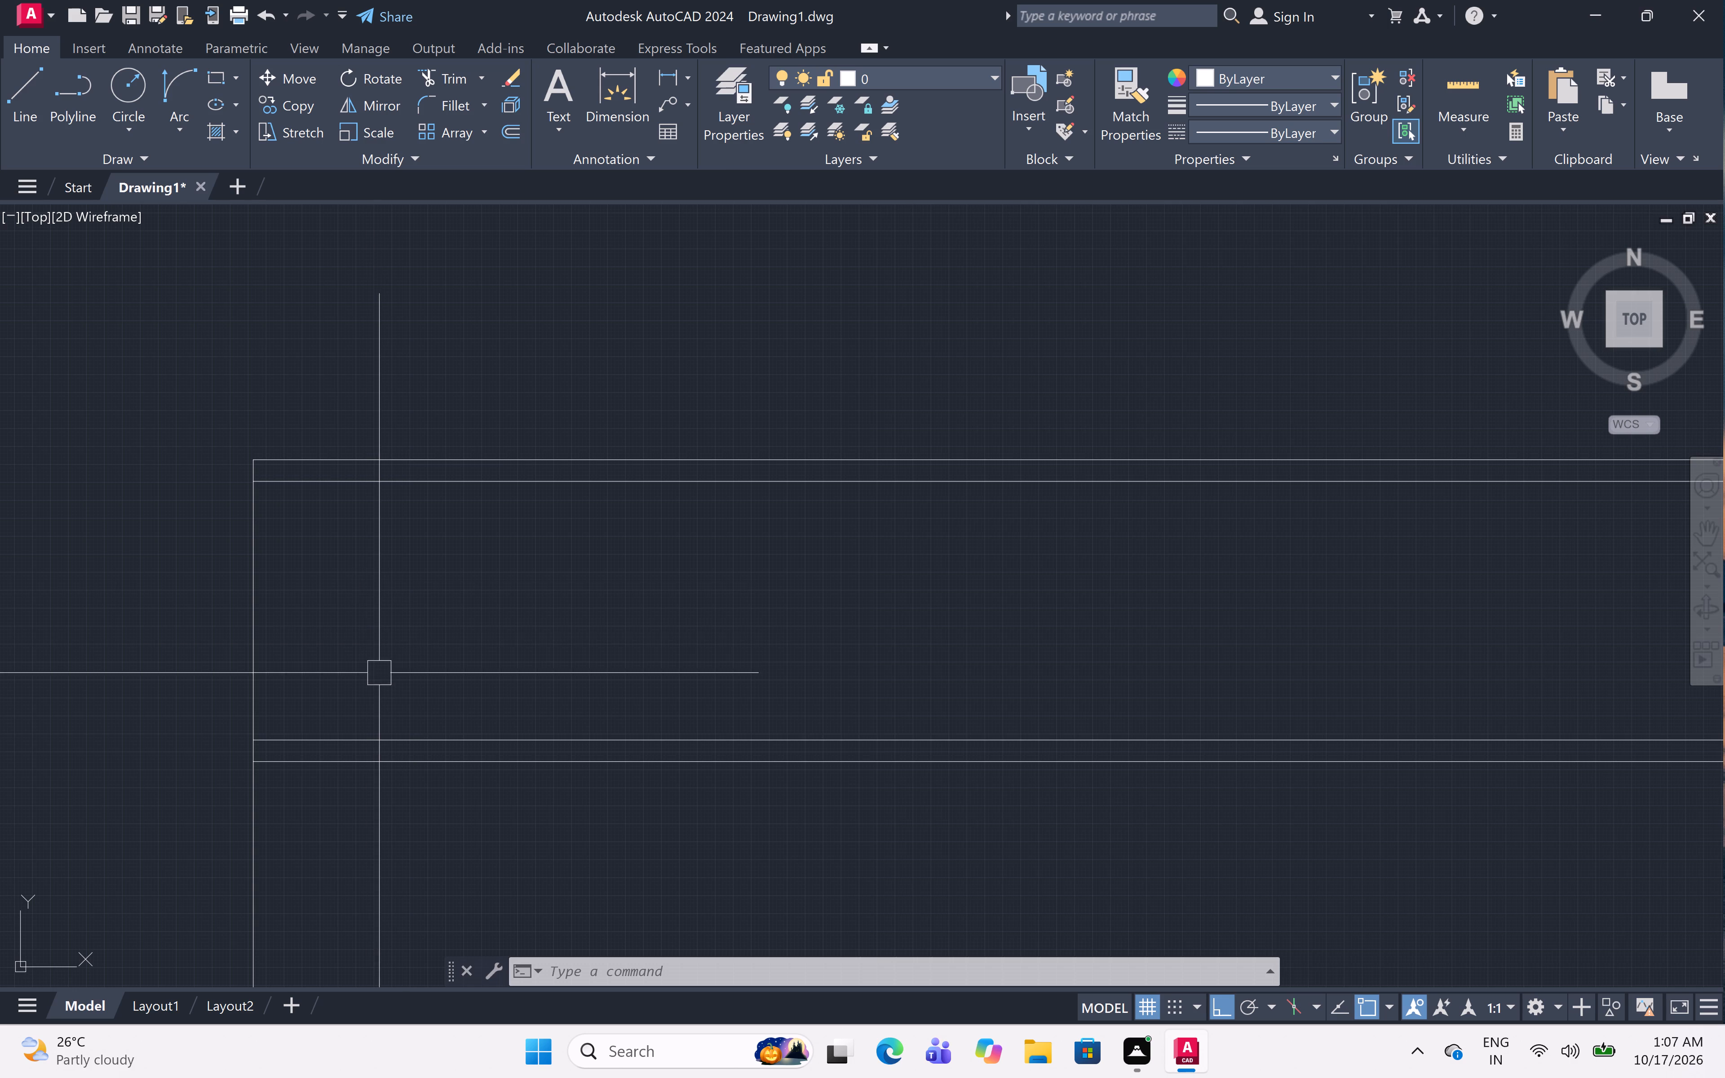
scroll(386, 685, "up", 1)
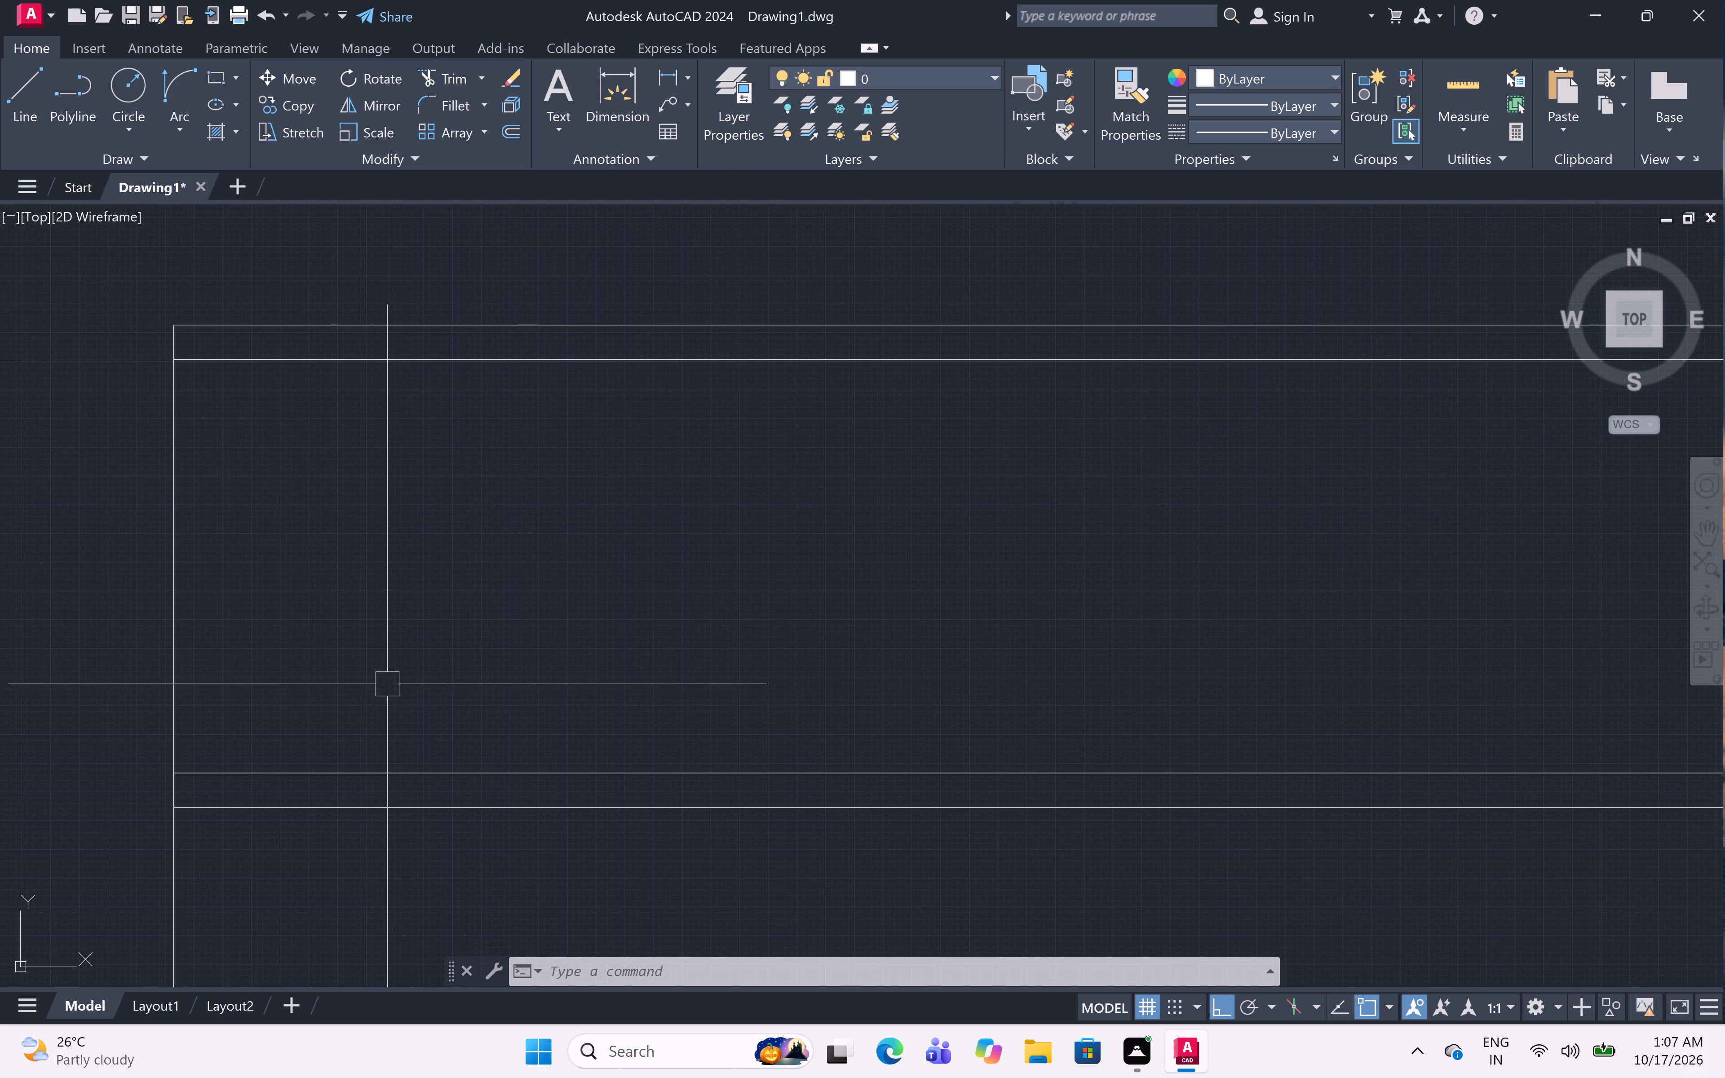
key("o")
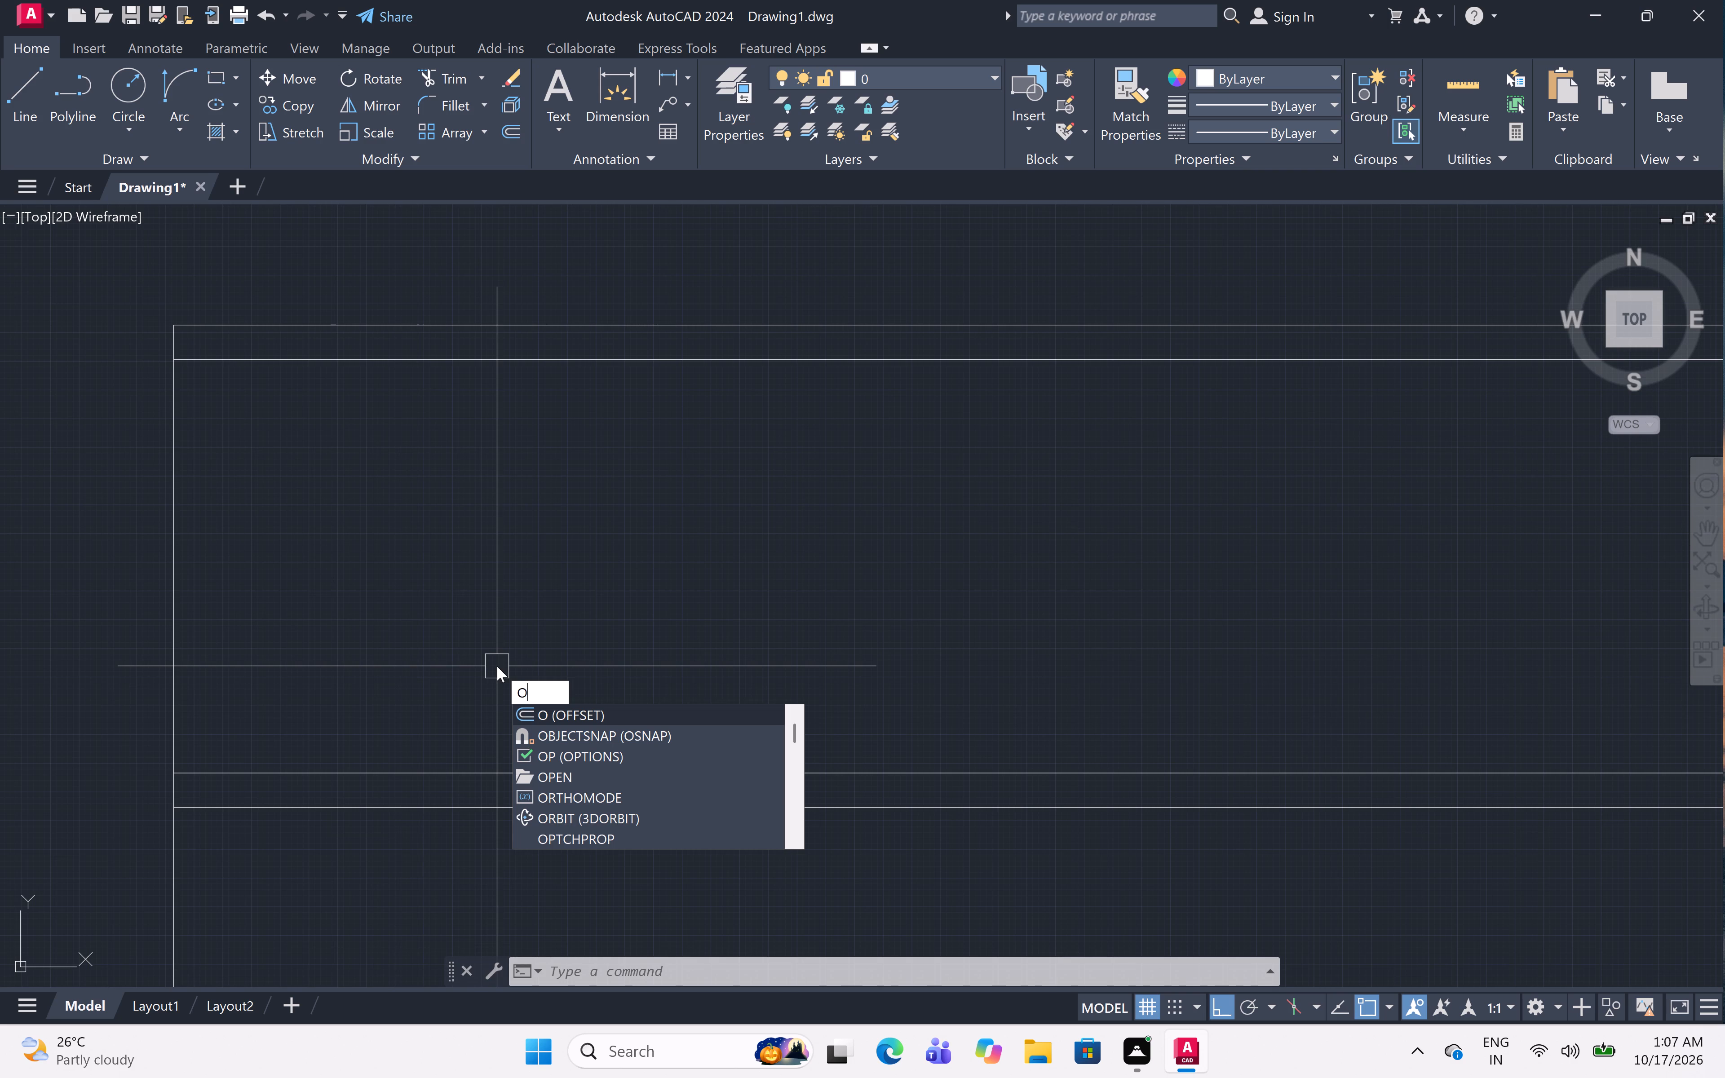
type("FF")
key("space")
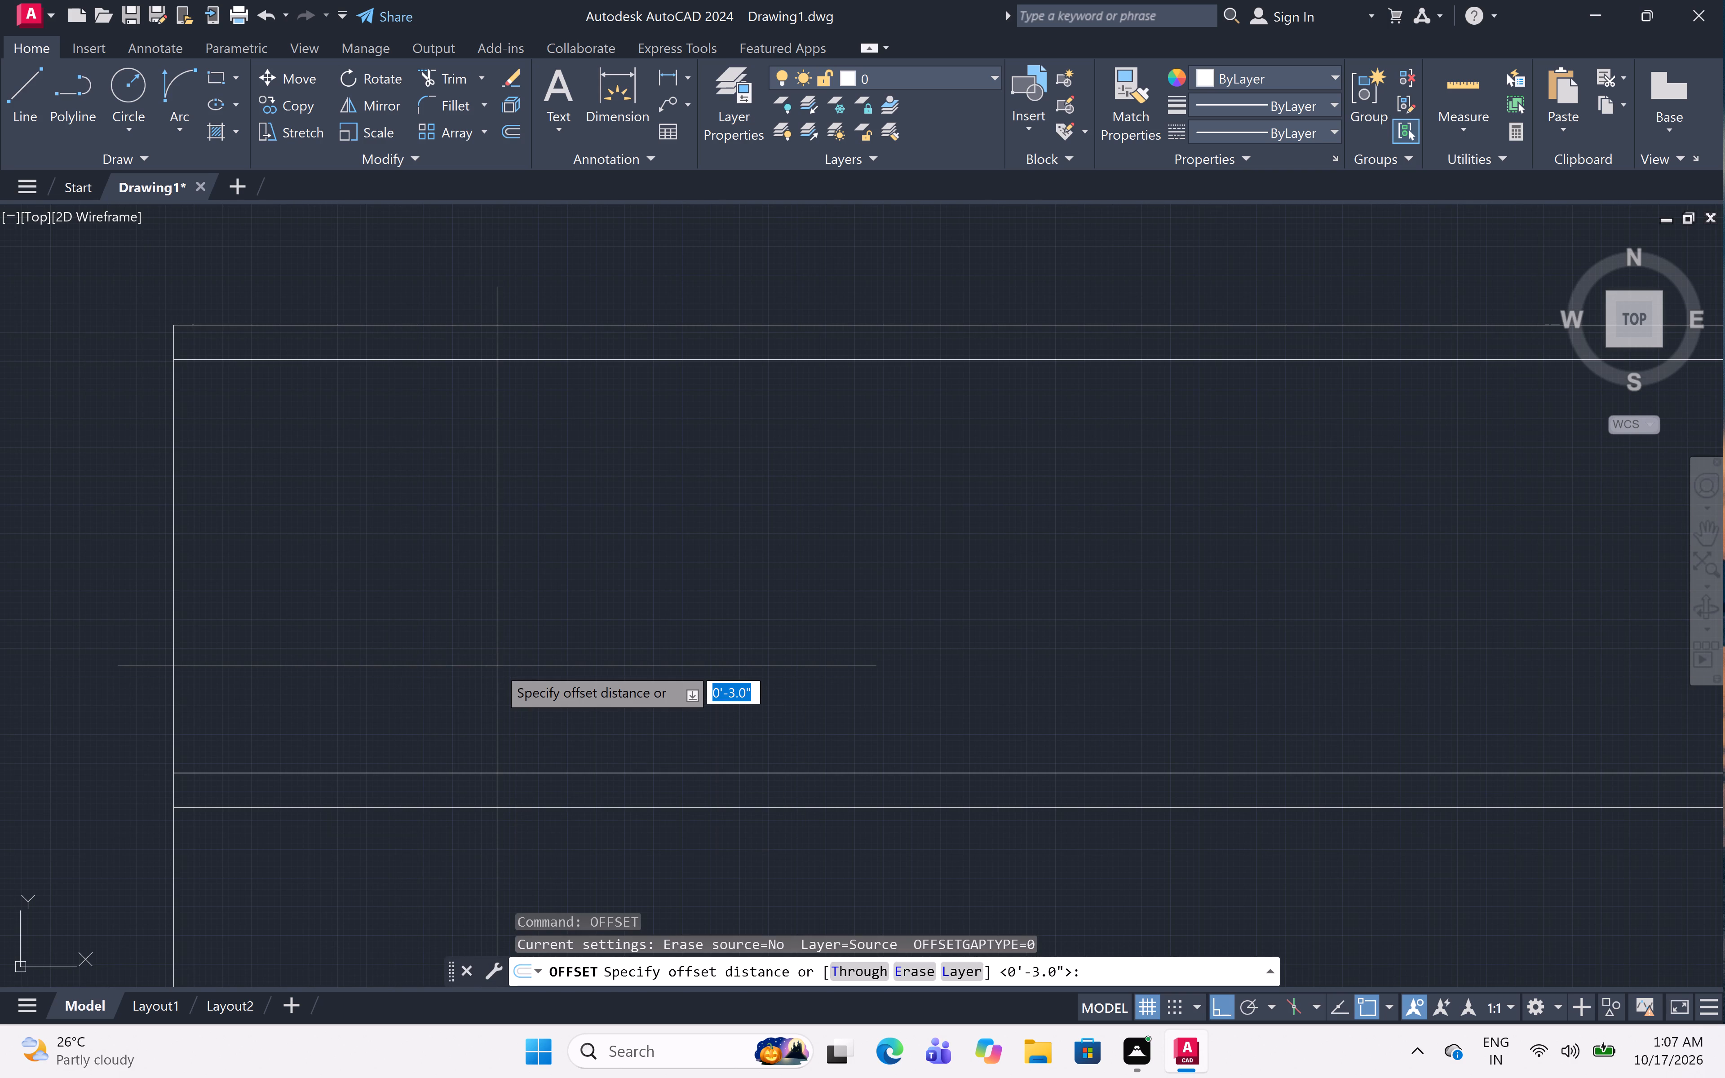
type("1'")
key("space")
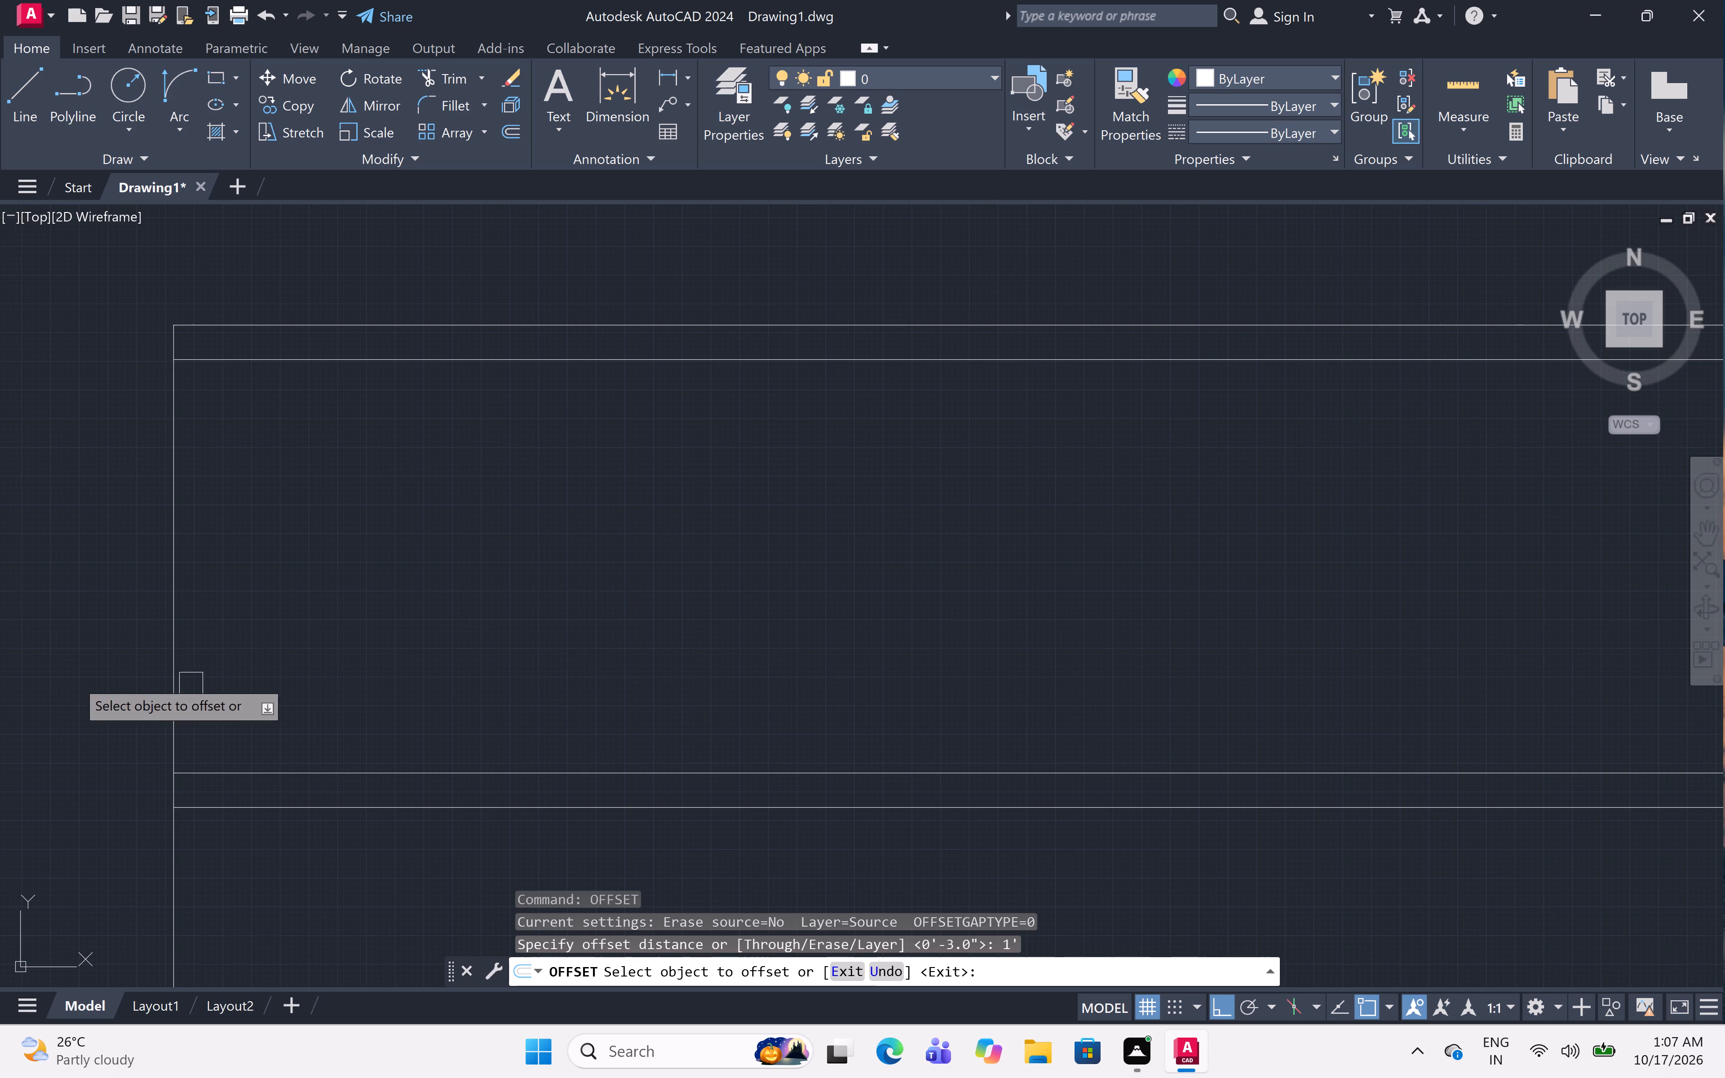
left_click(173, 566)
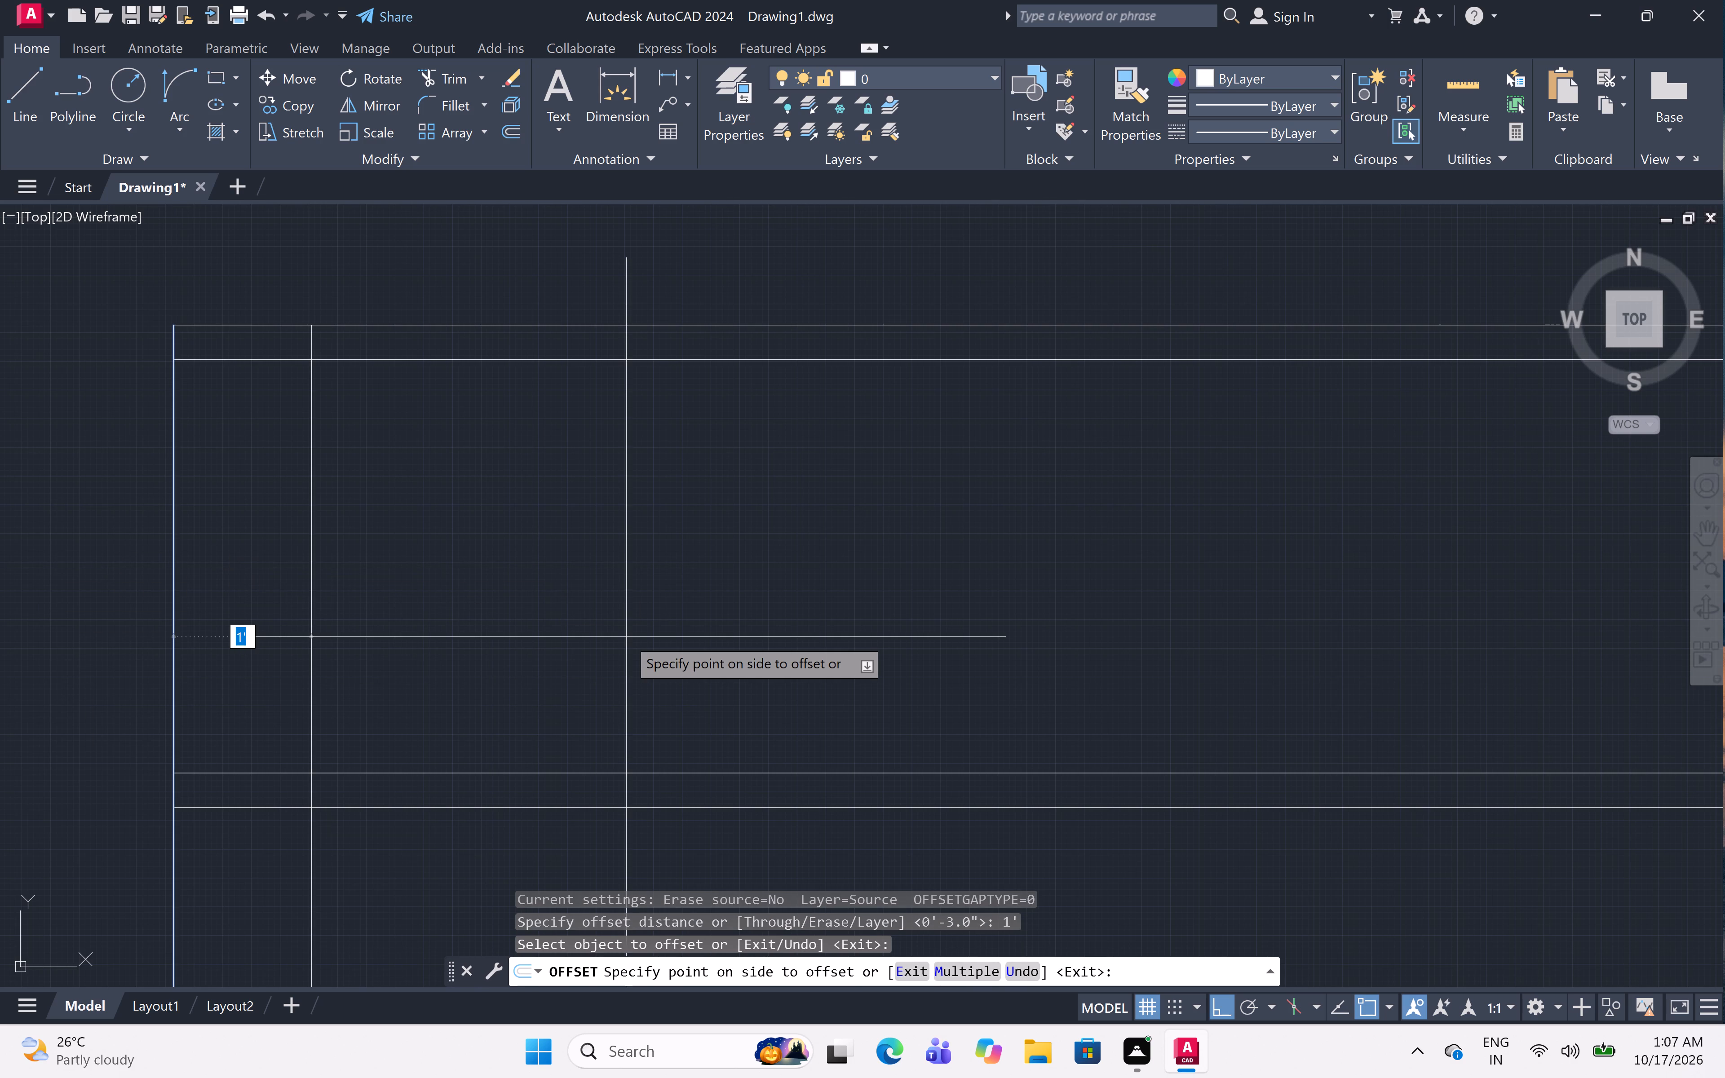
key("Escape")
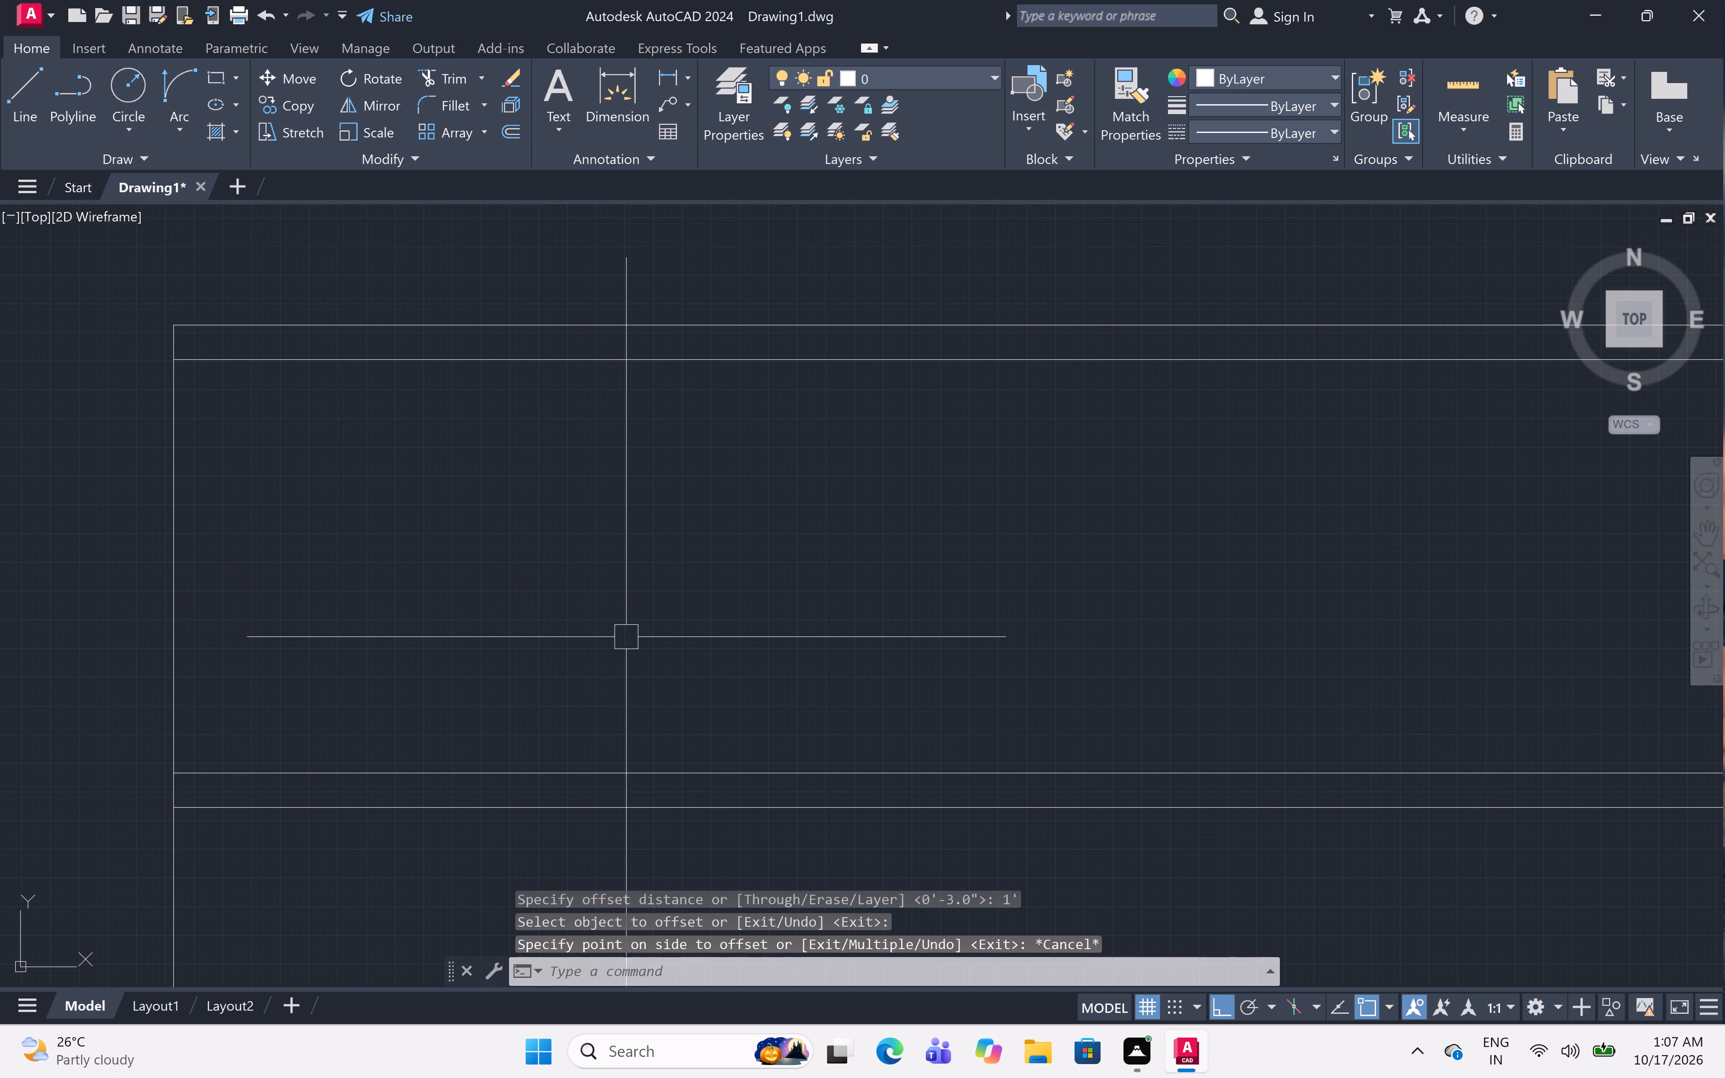
Draw a vertical line along the left wall, between the inner parapet line and the line just above the slab line.
type("L")
key("space")
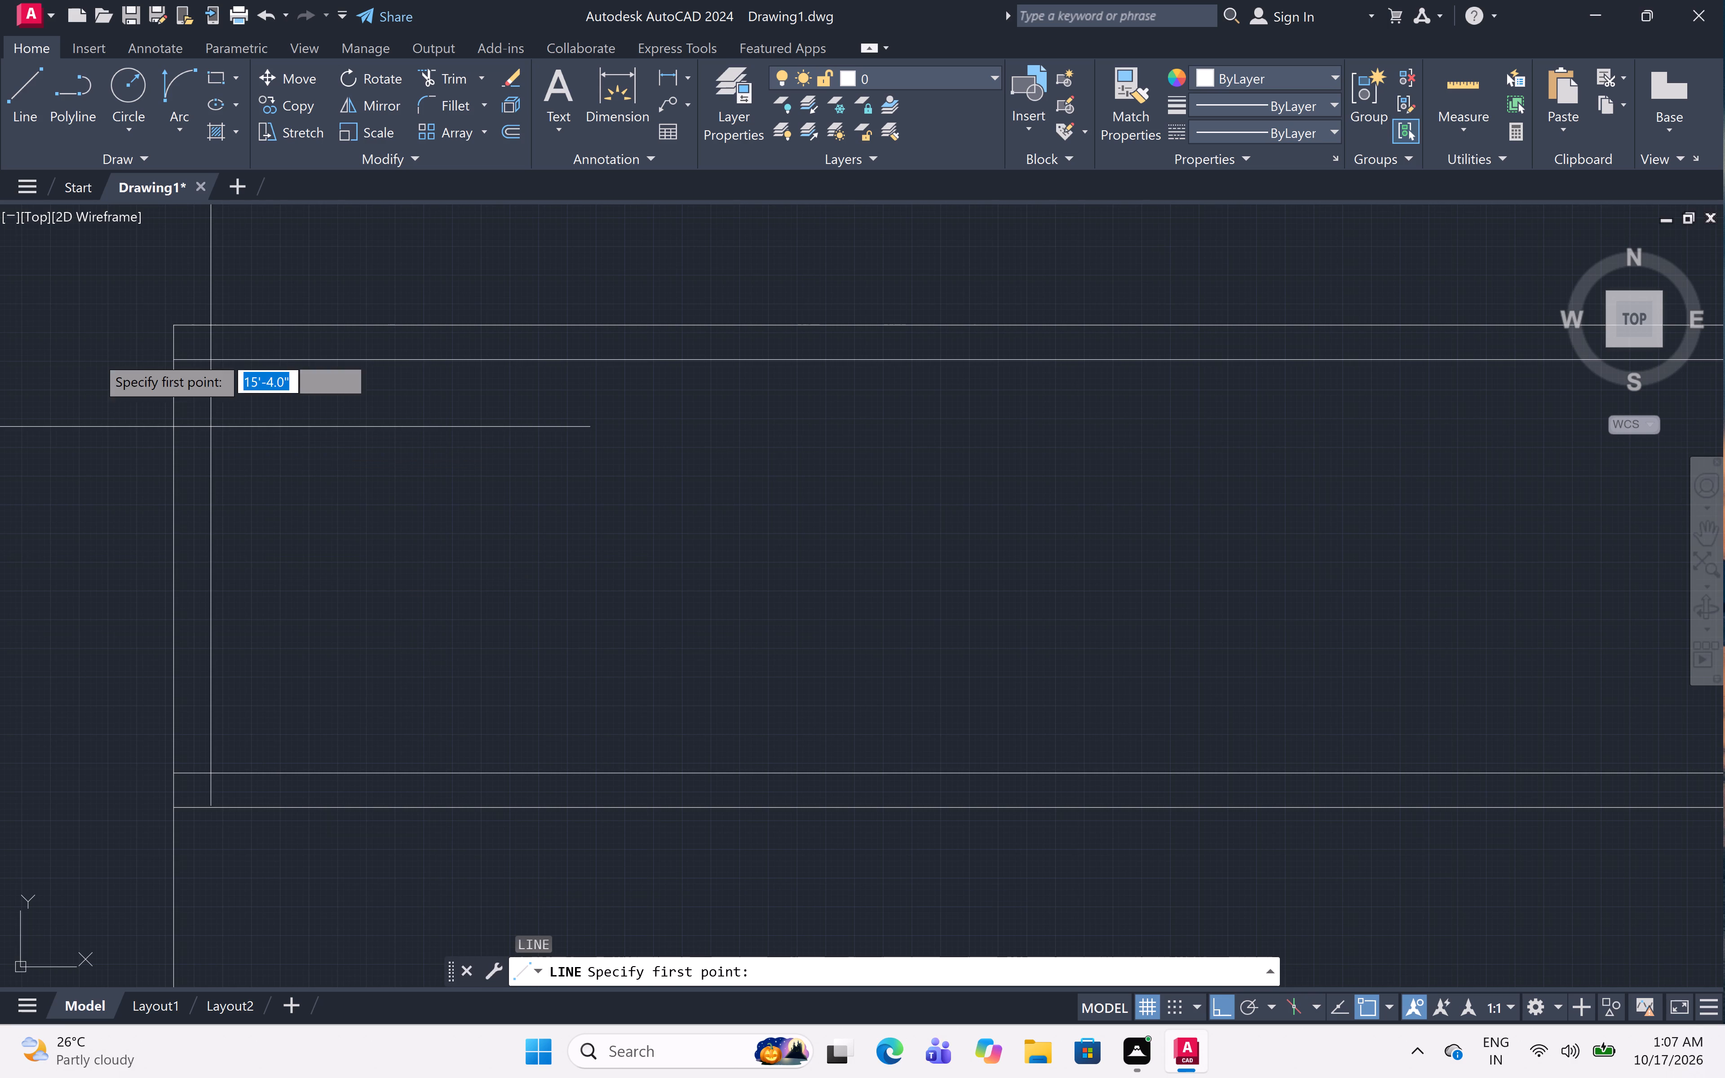
left_click(173, 359)
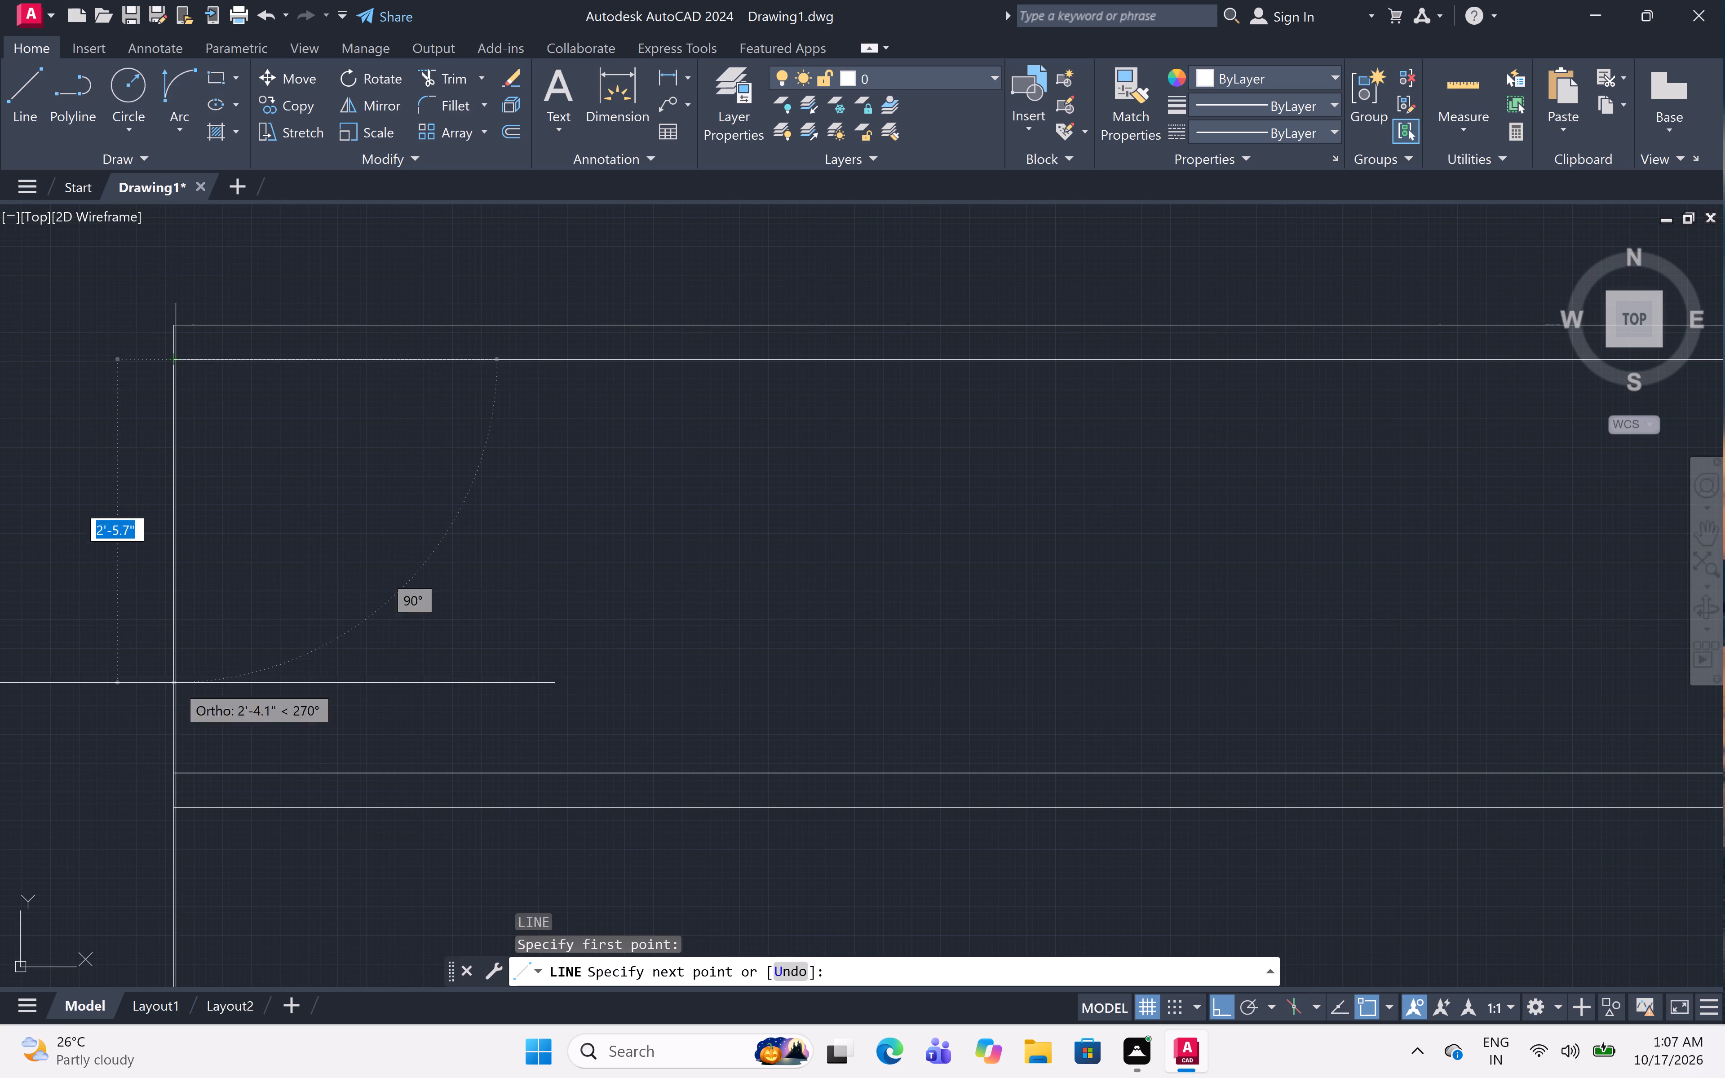
left_click(178, 767)
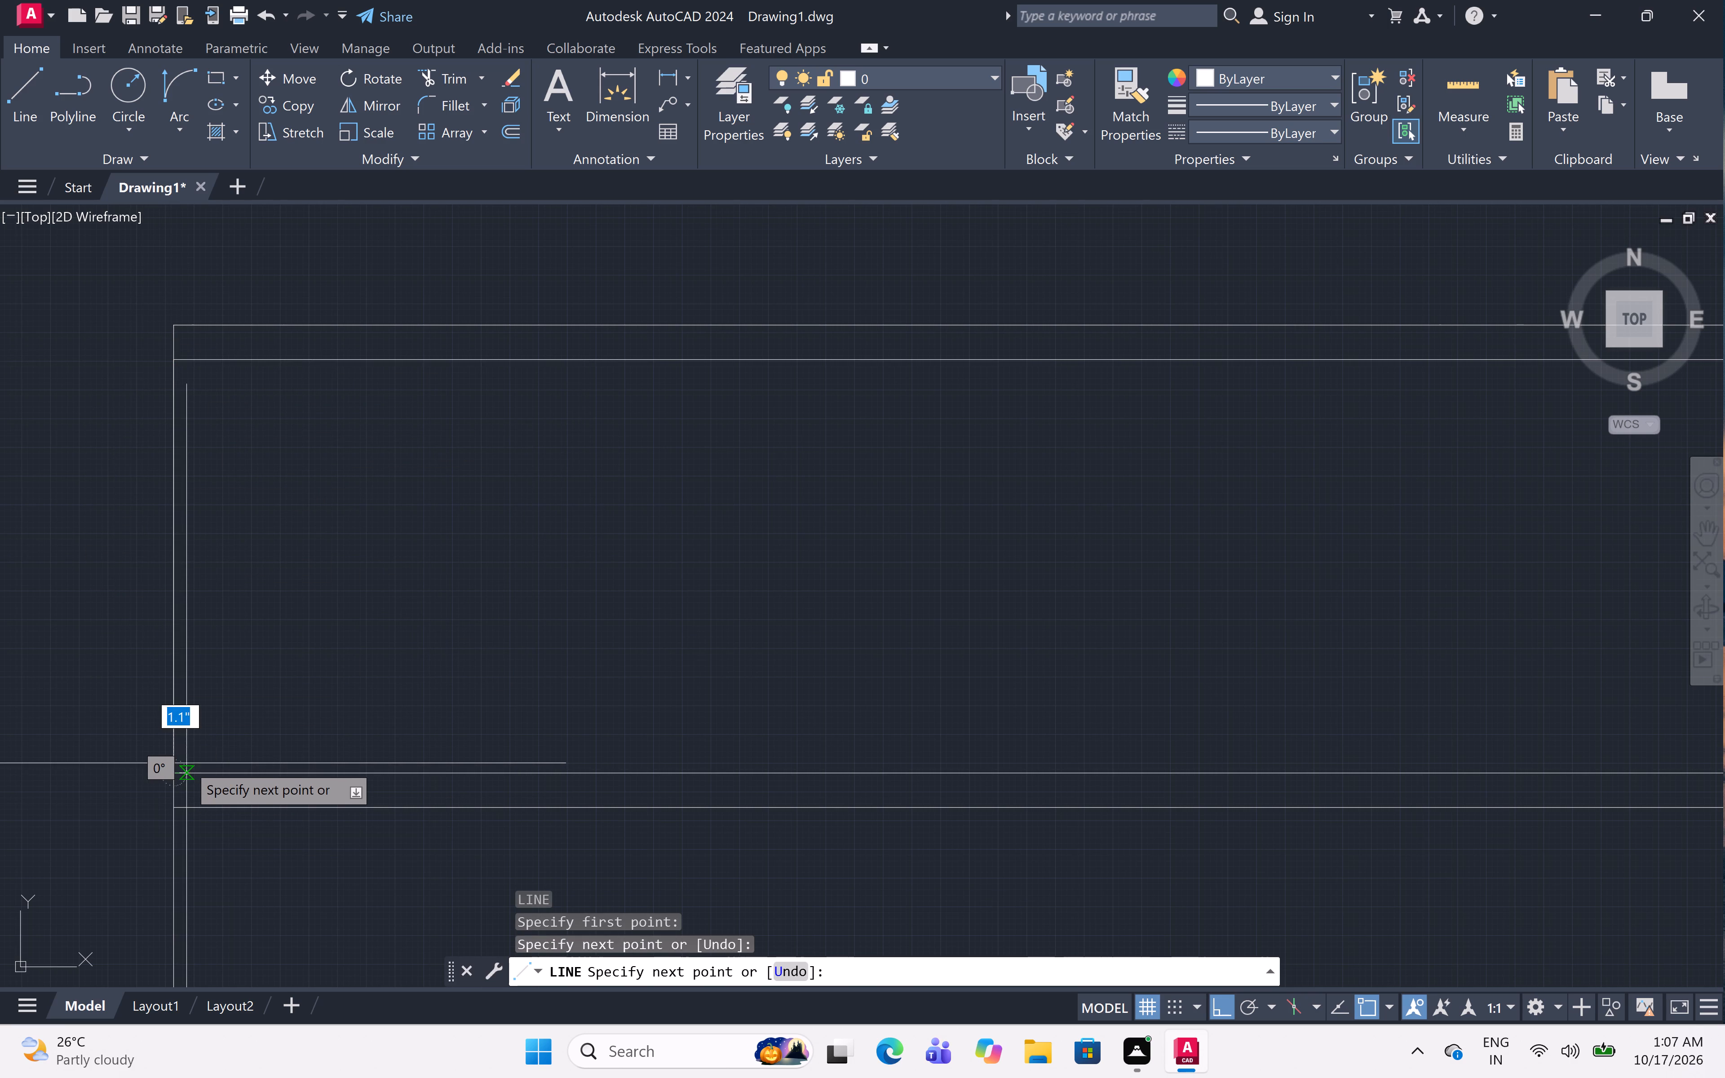
key("Escape")
Offset the new vertical line at the parapet's left end 10" inward.
key("o")
type("FF 10")
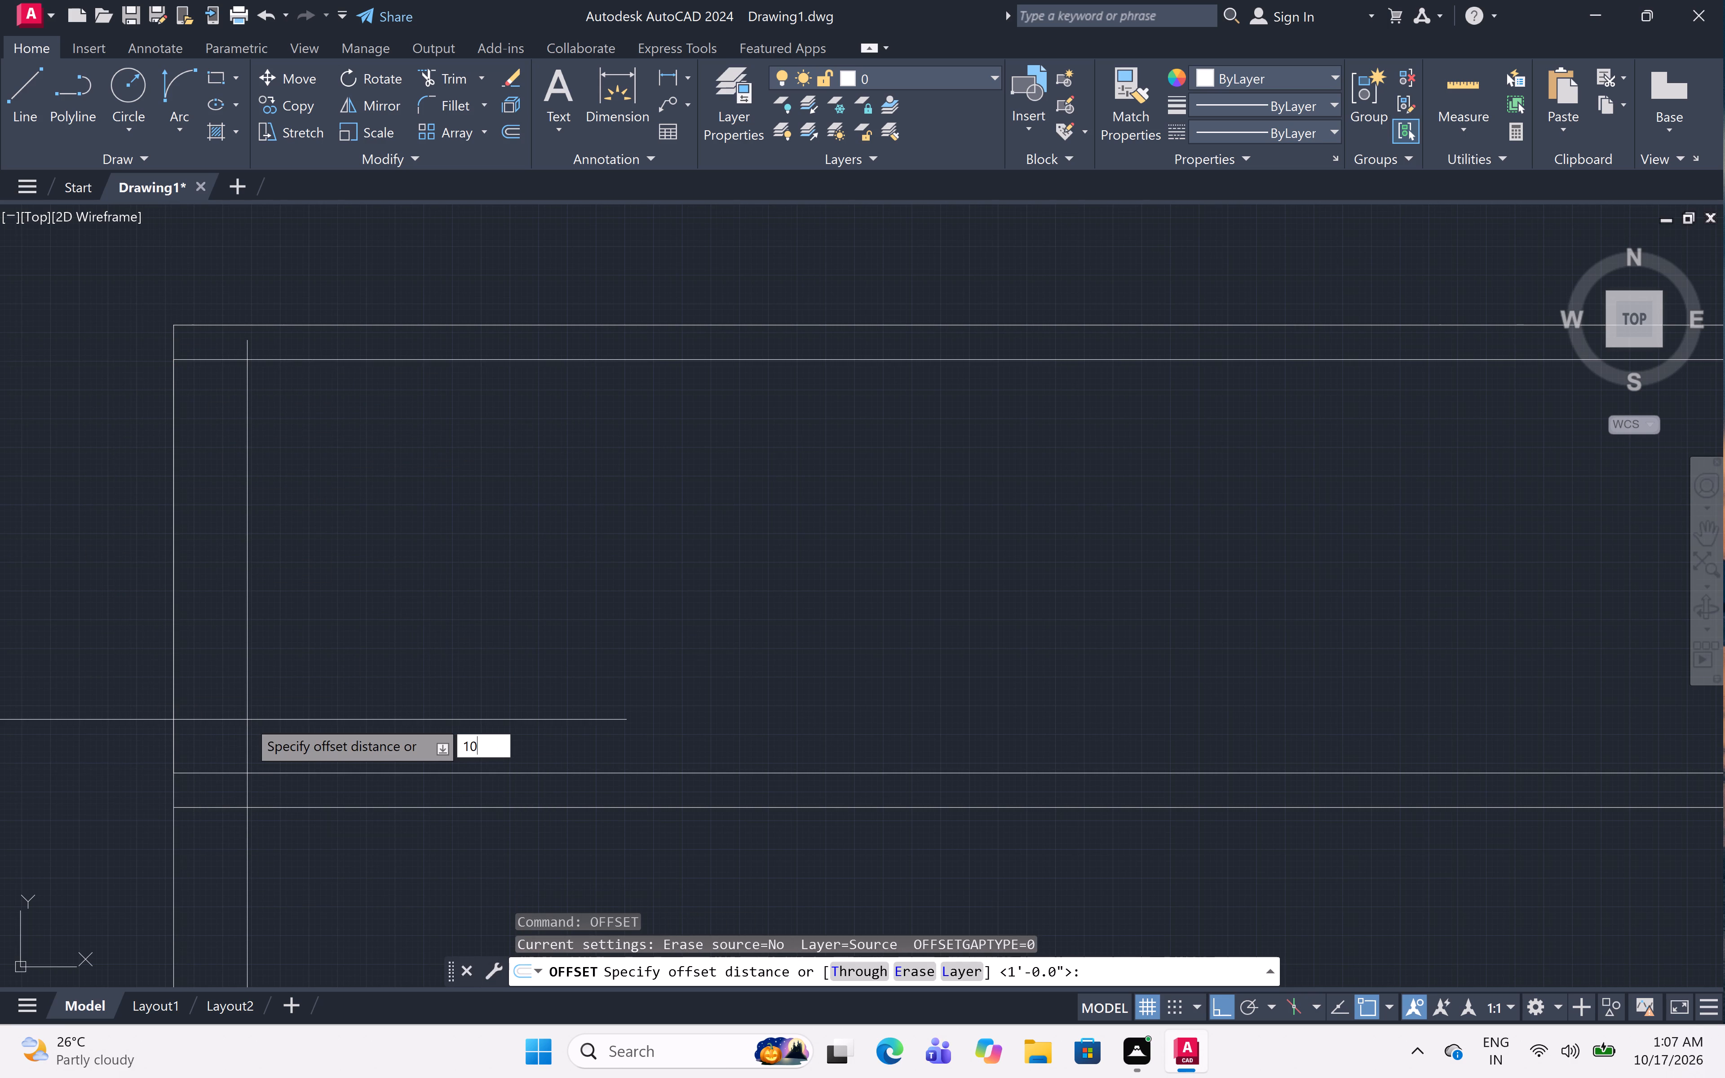
type("\"")
key("space")
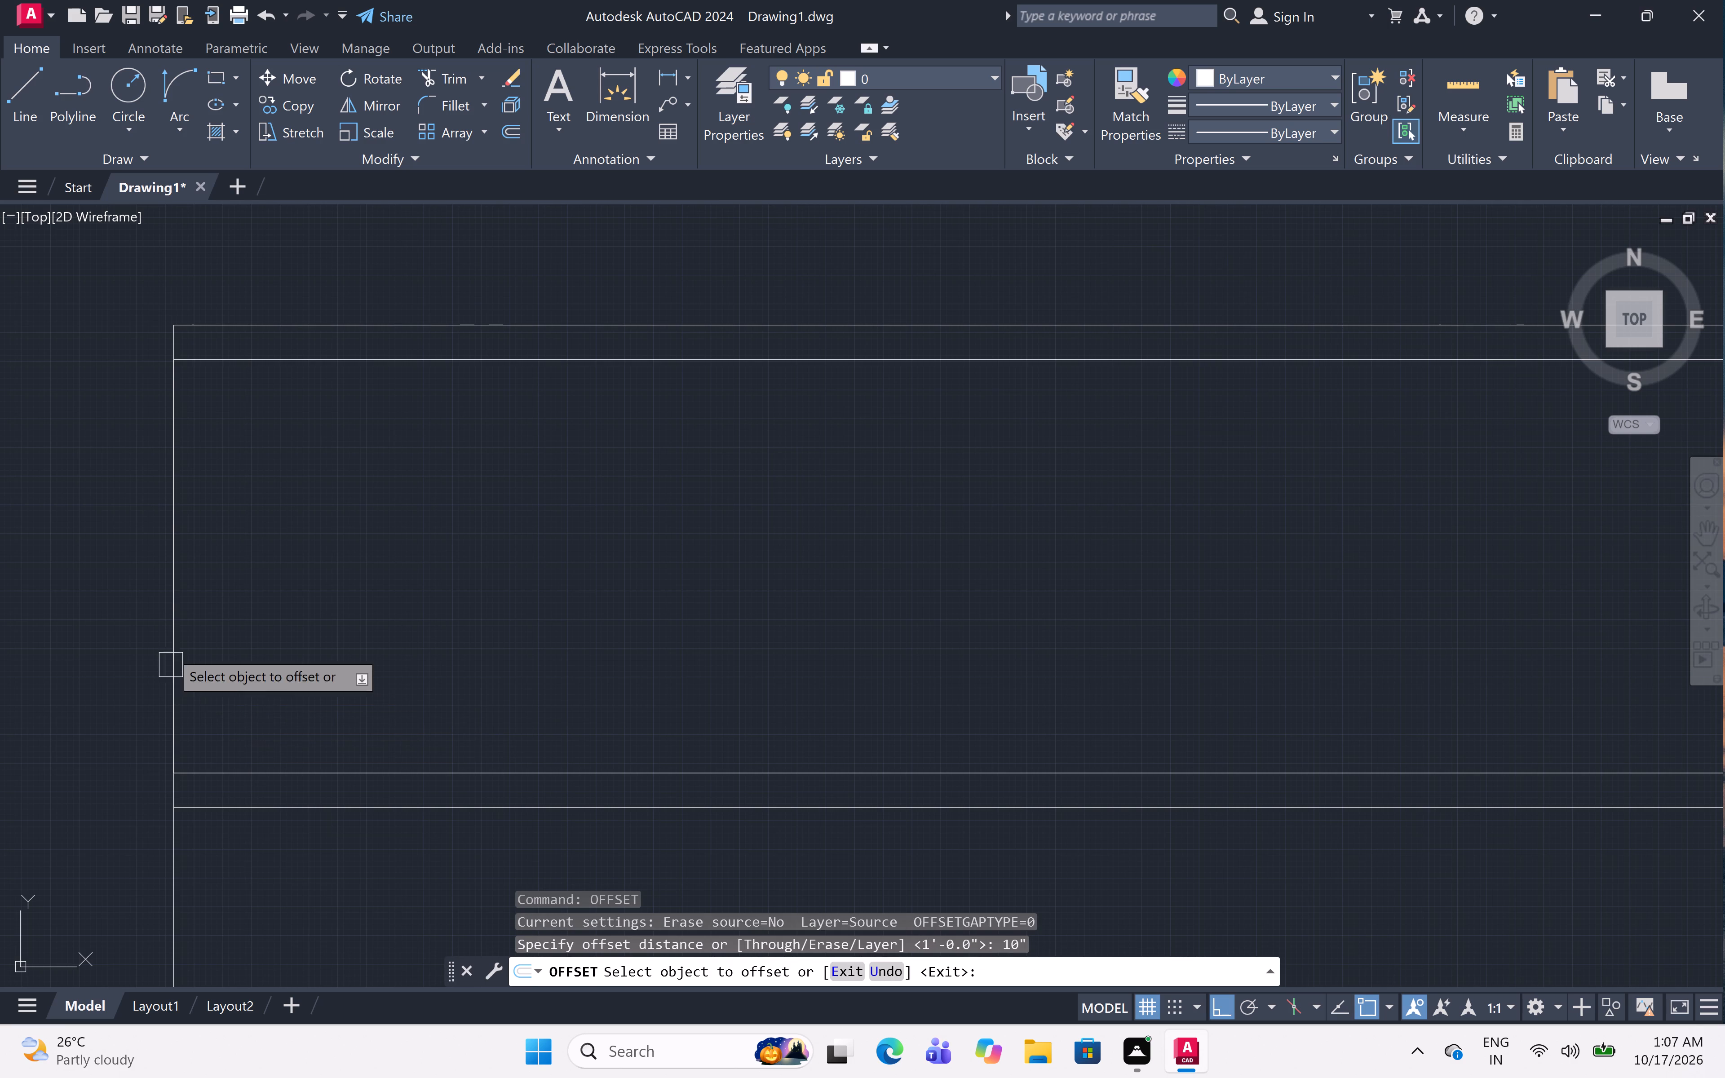
left_click(165, 639)
left_click(343, 662)
scroll(338, 656, "down", 6)
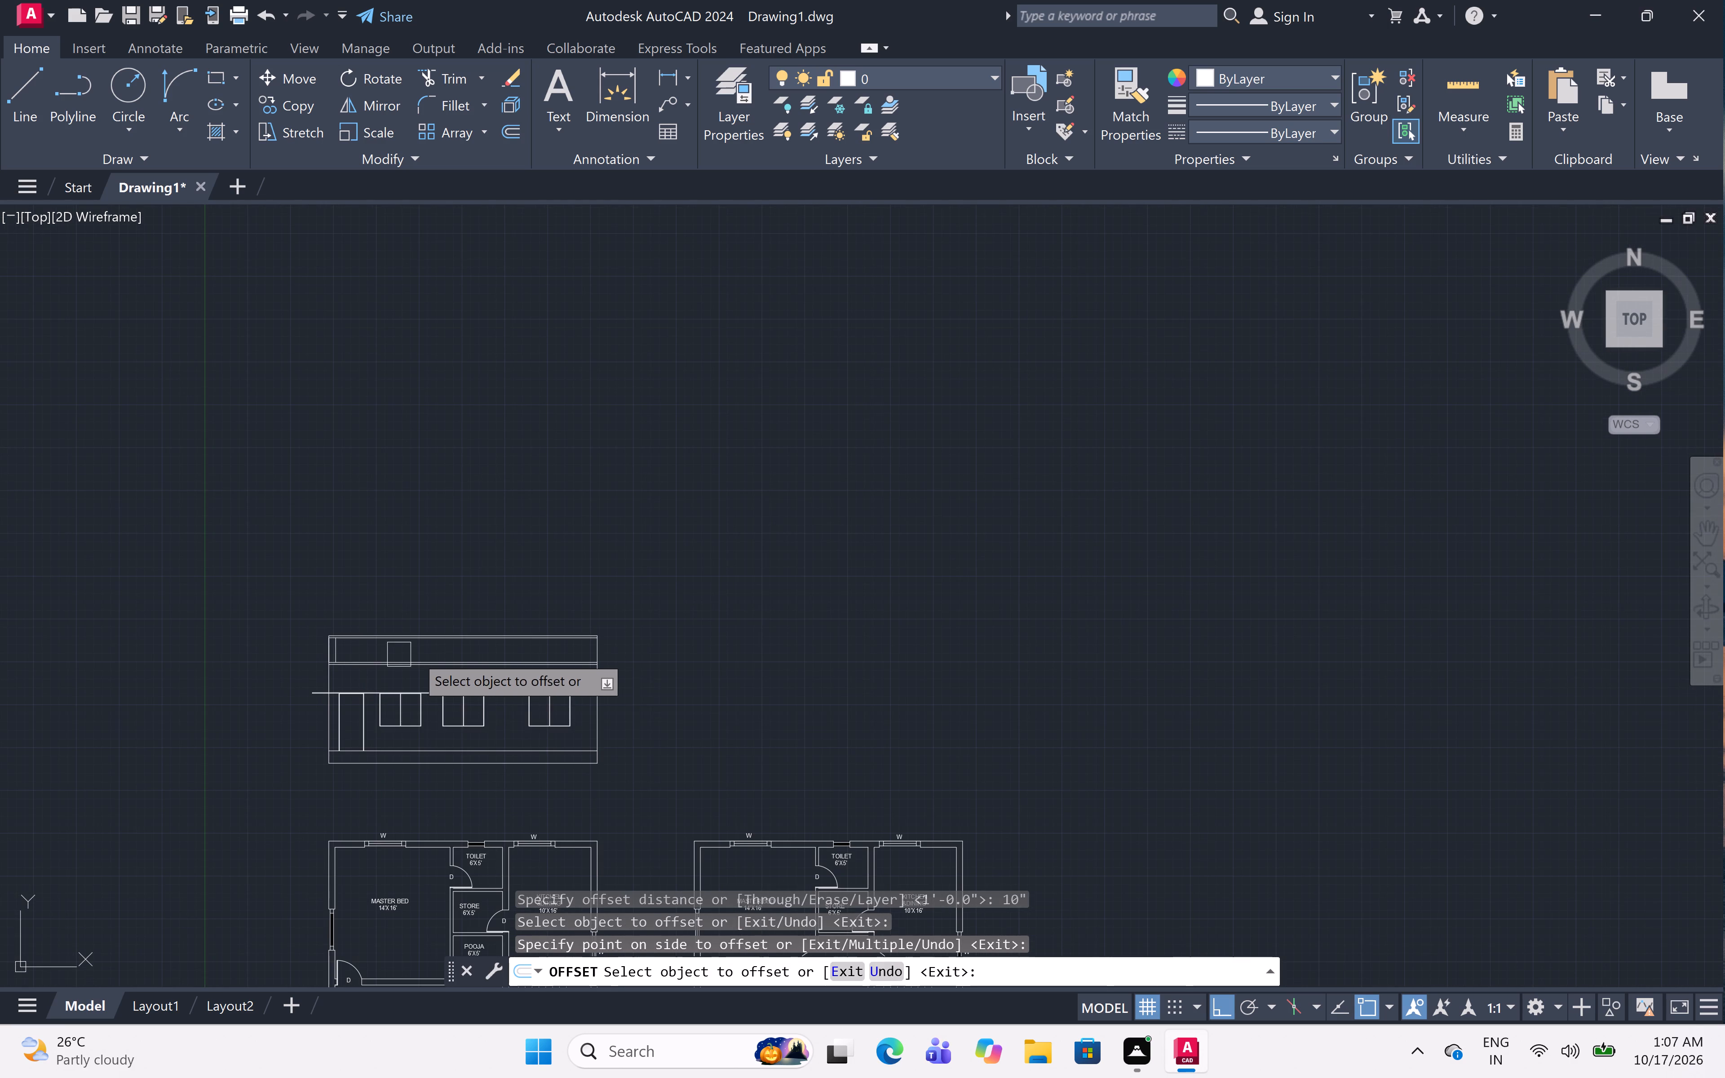
scroll(580, 657, "up", 6)
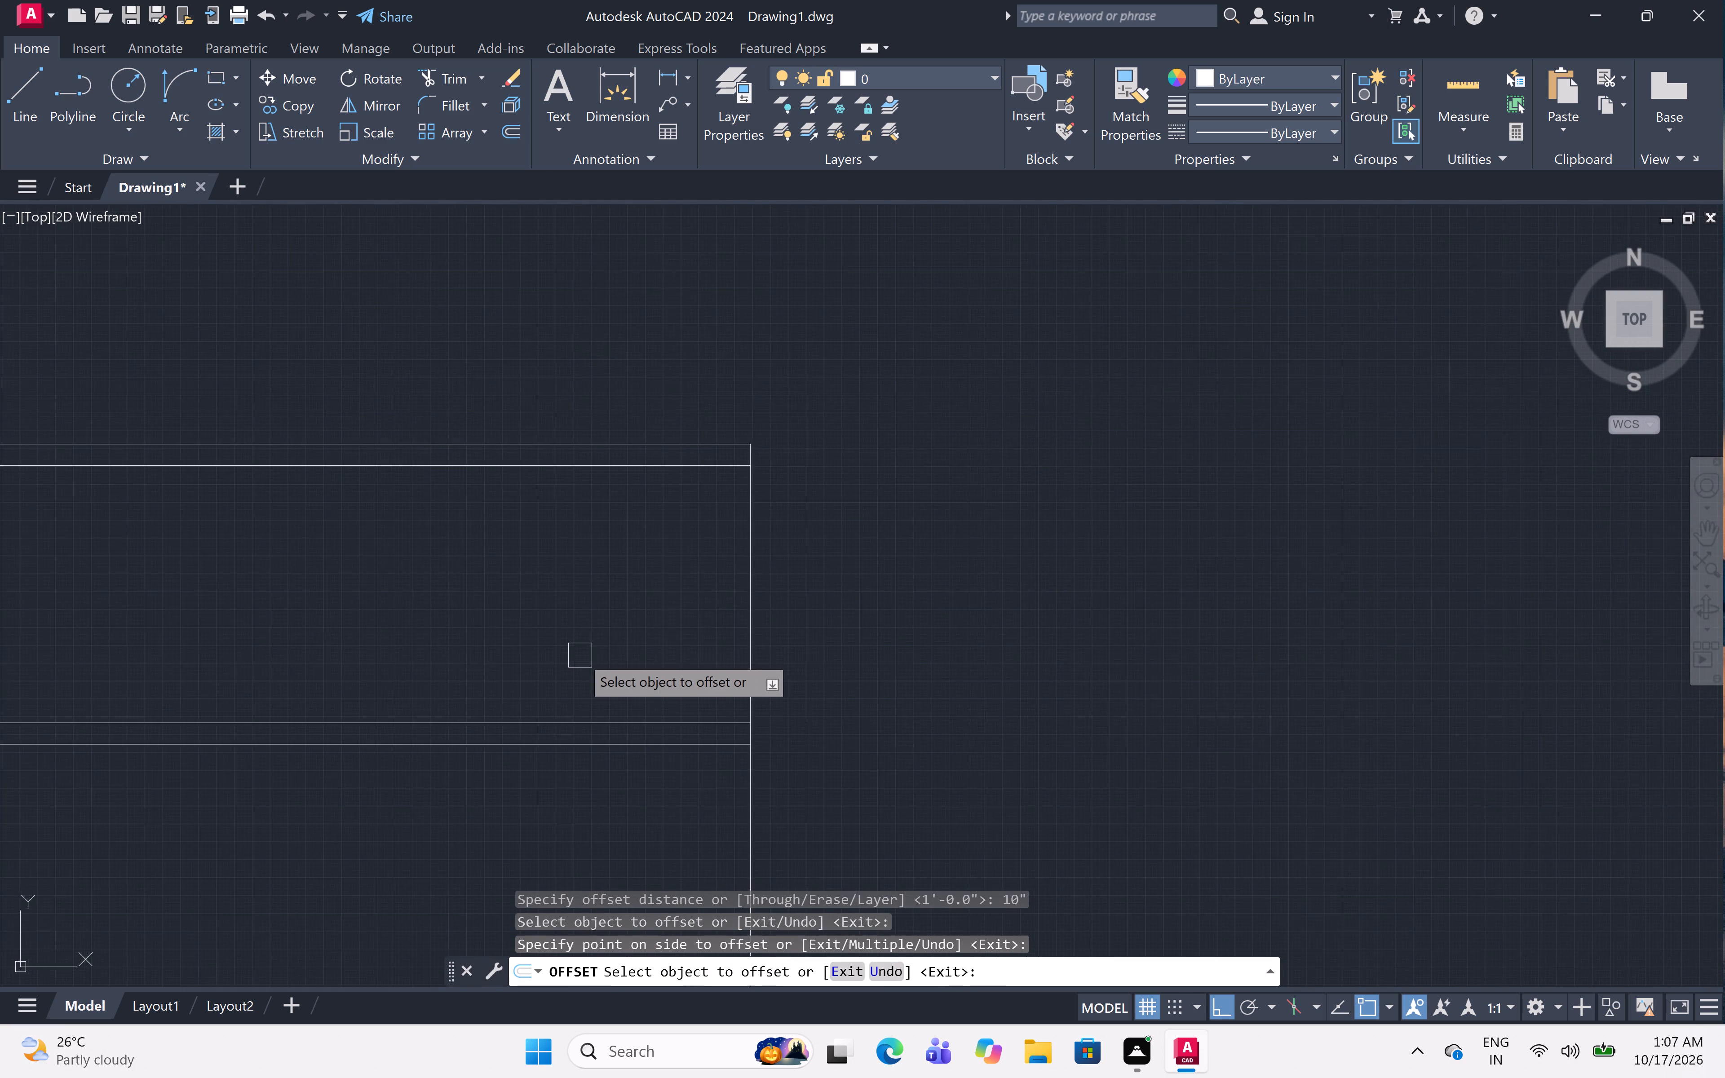
key("Escape")
Draw a matching vertical line along the right wall between the two inner parapet lines.
type("L")
key("space")
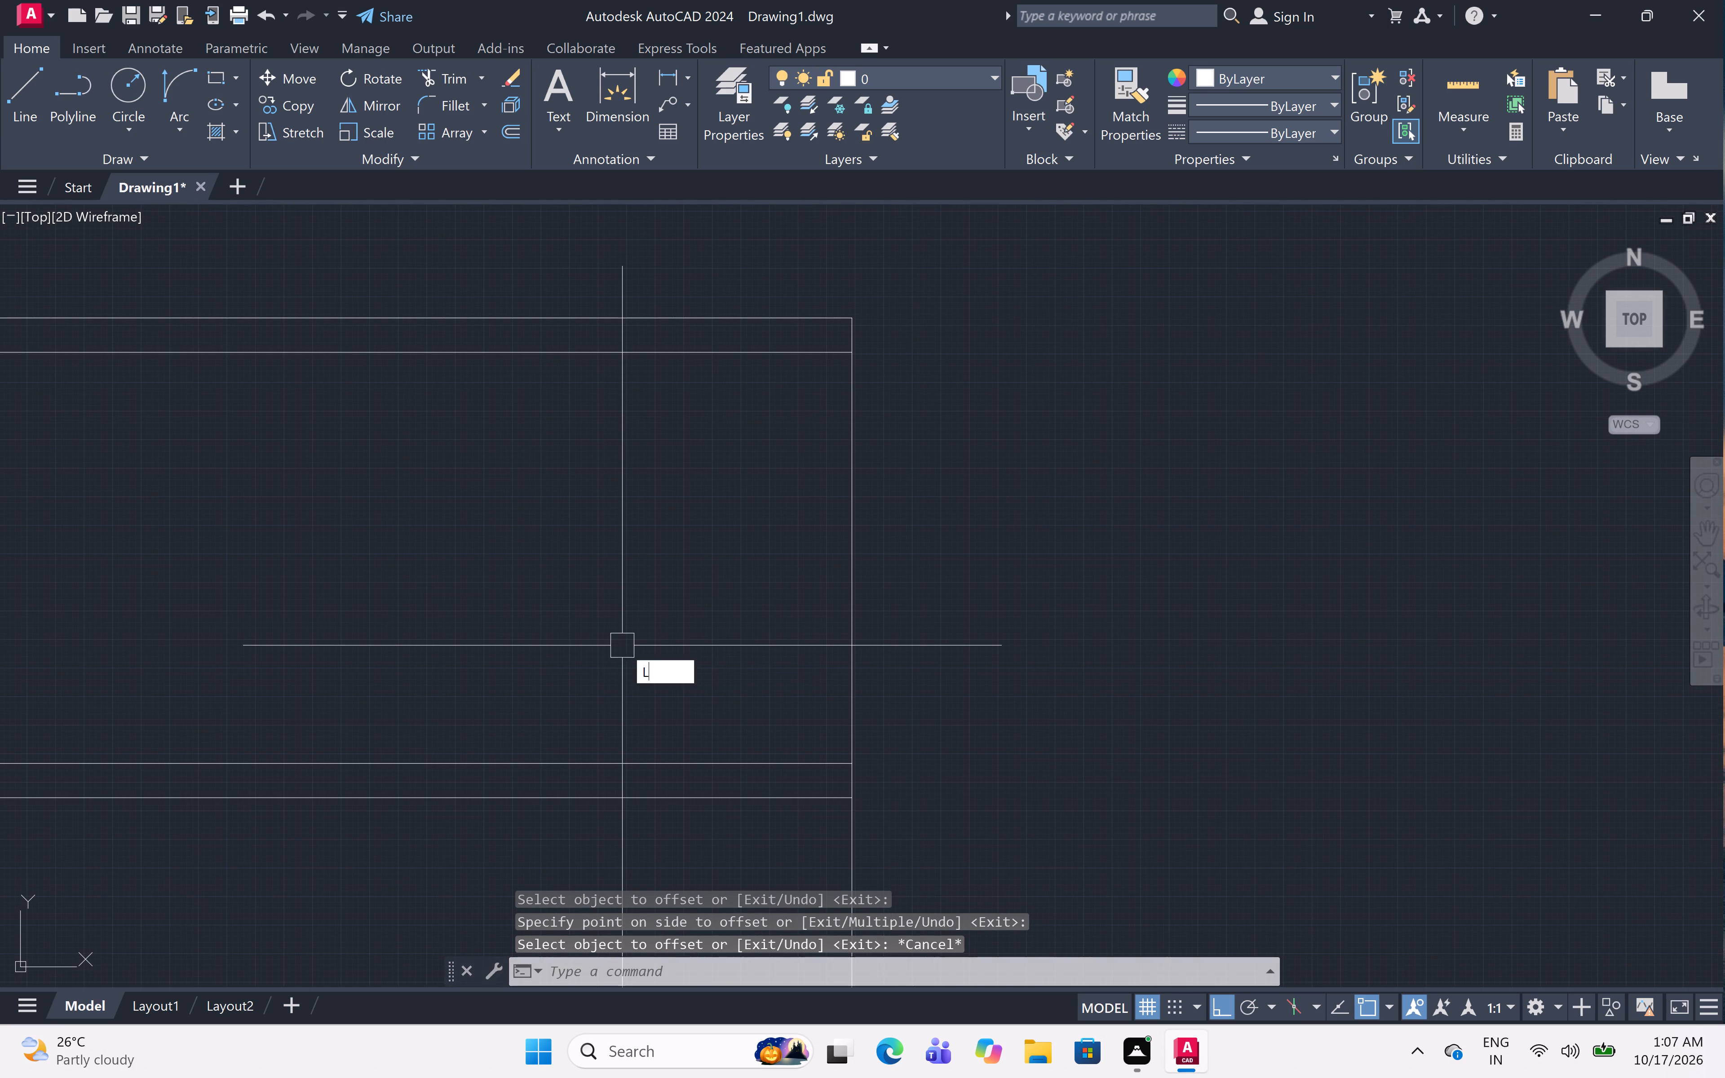
left_click(851, 343)
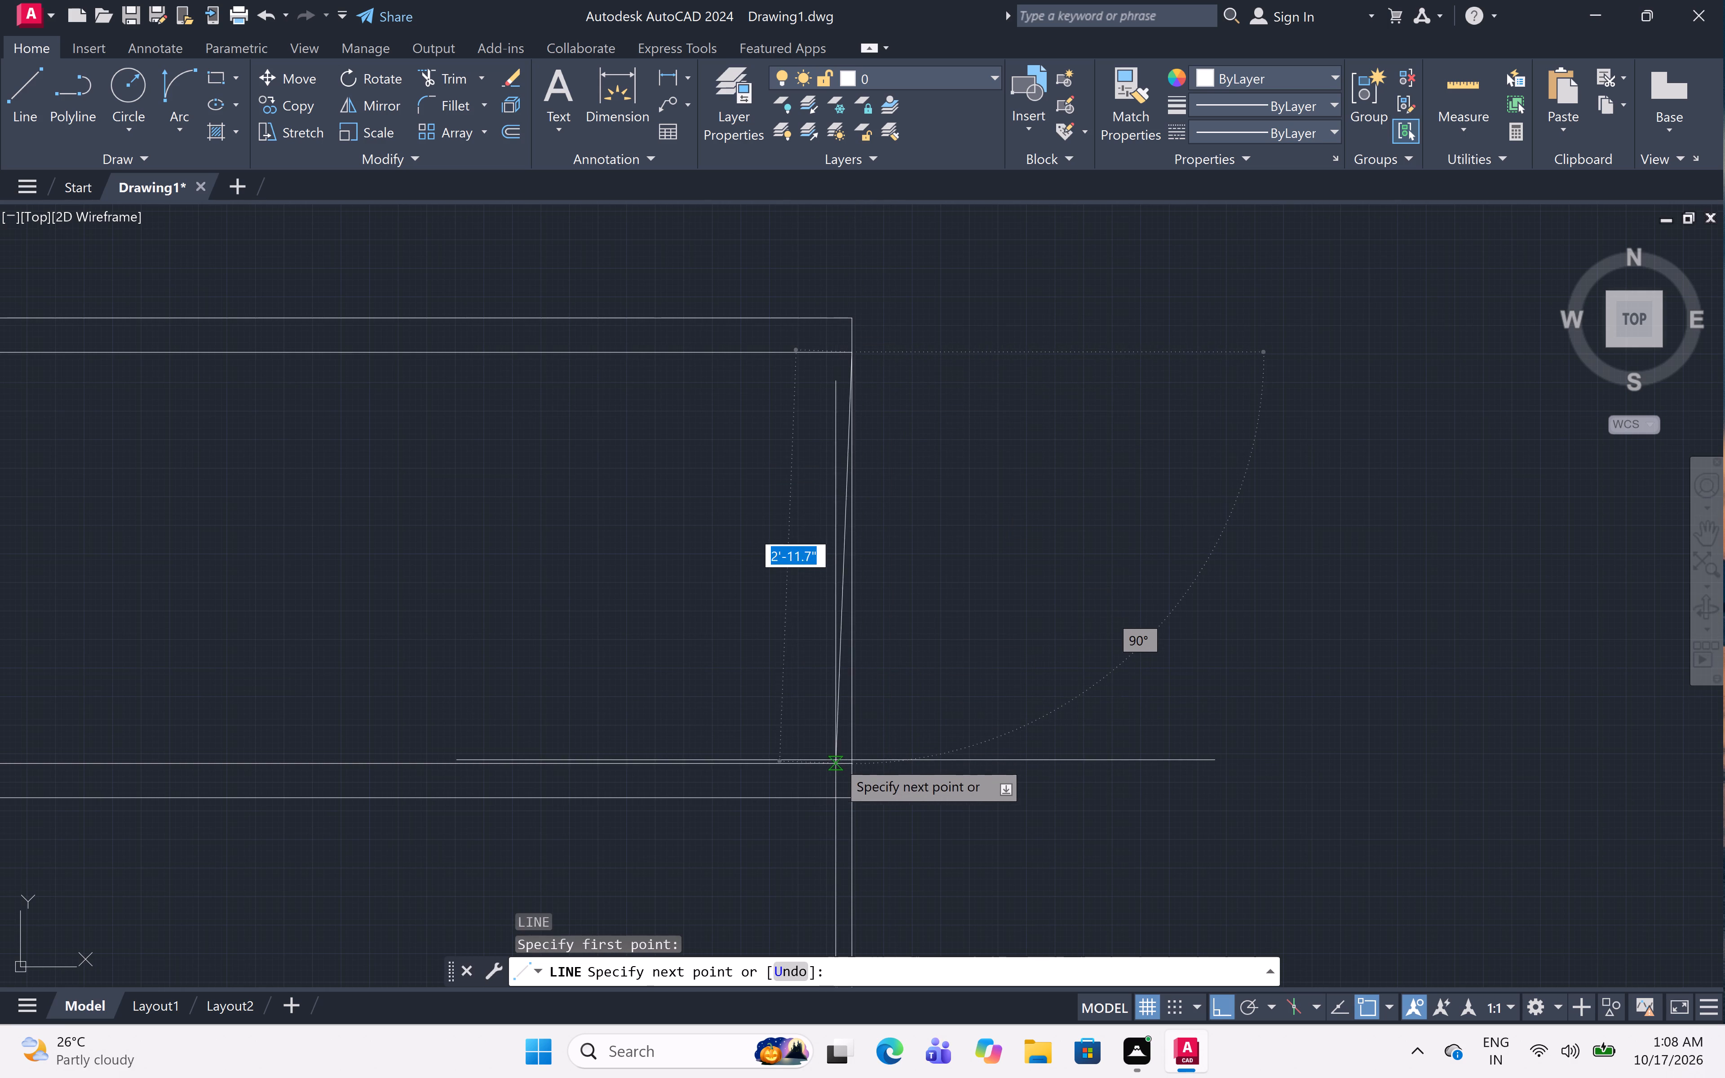
left_click(858, 760)
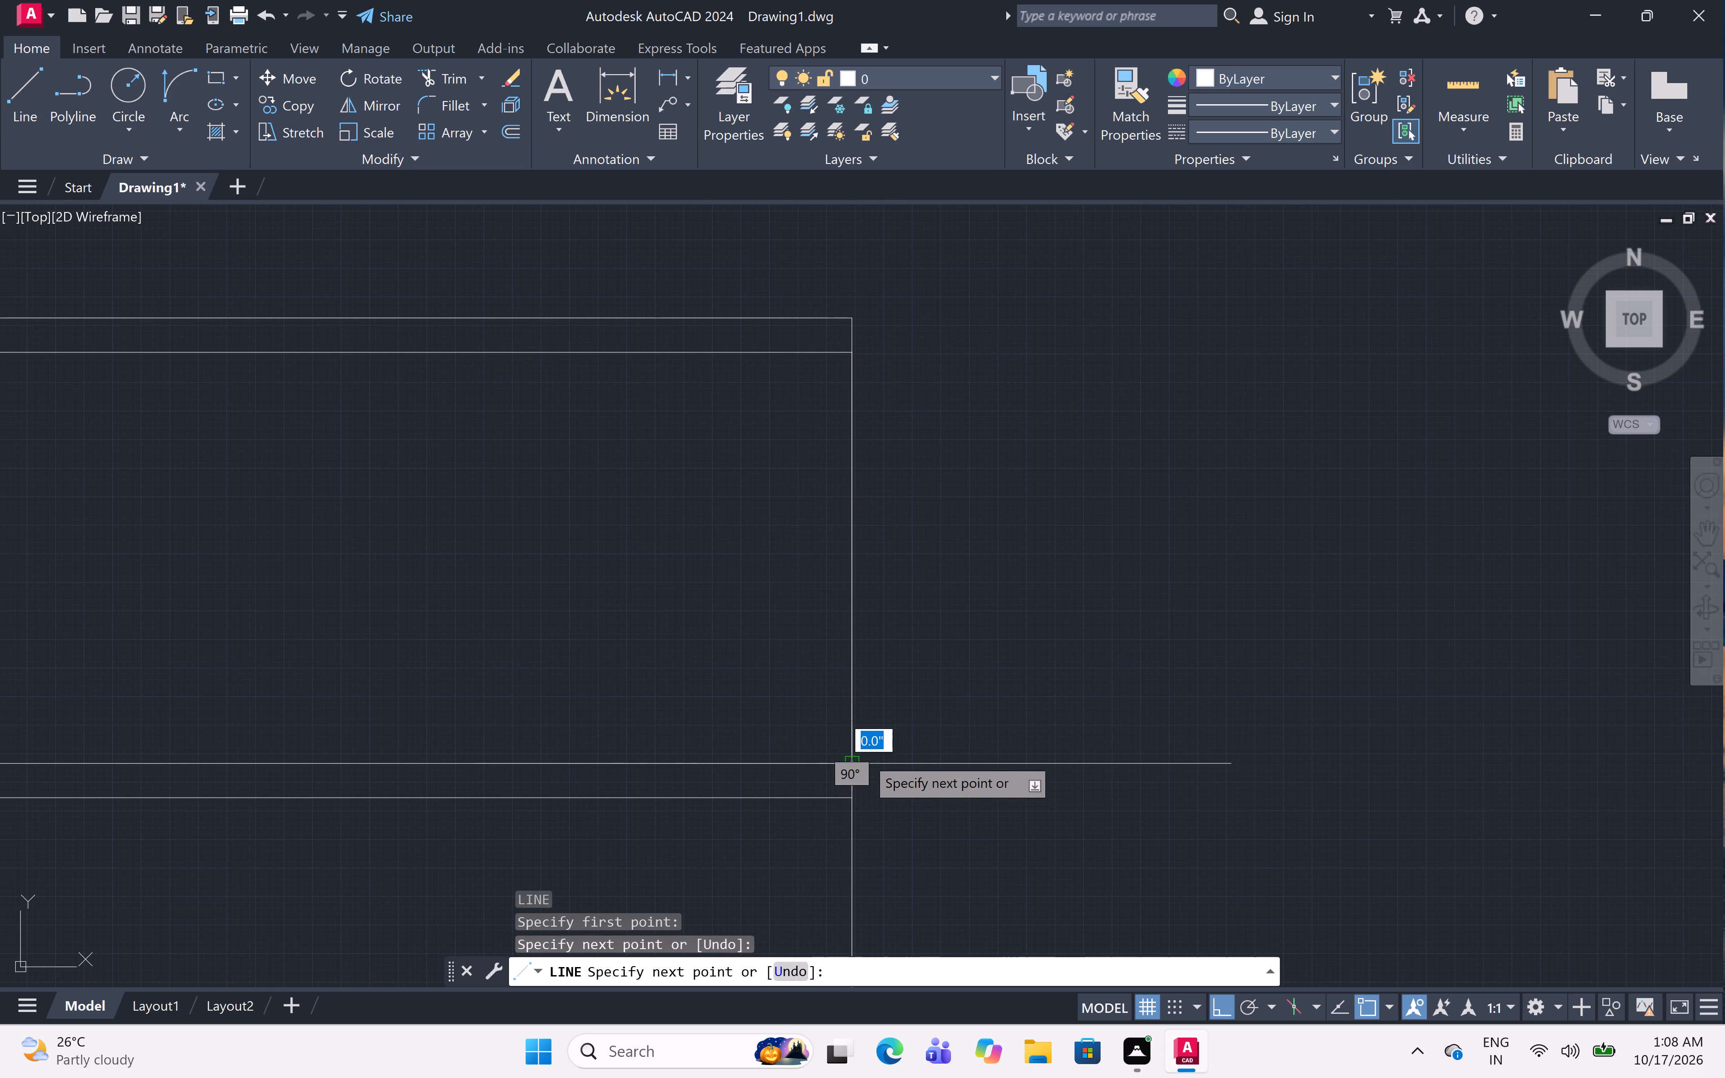
key("Escape")
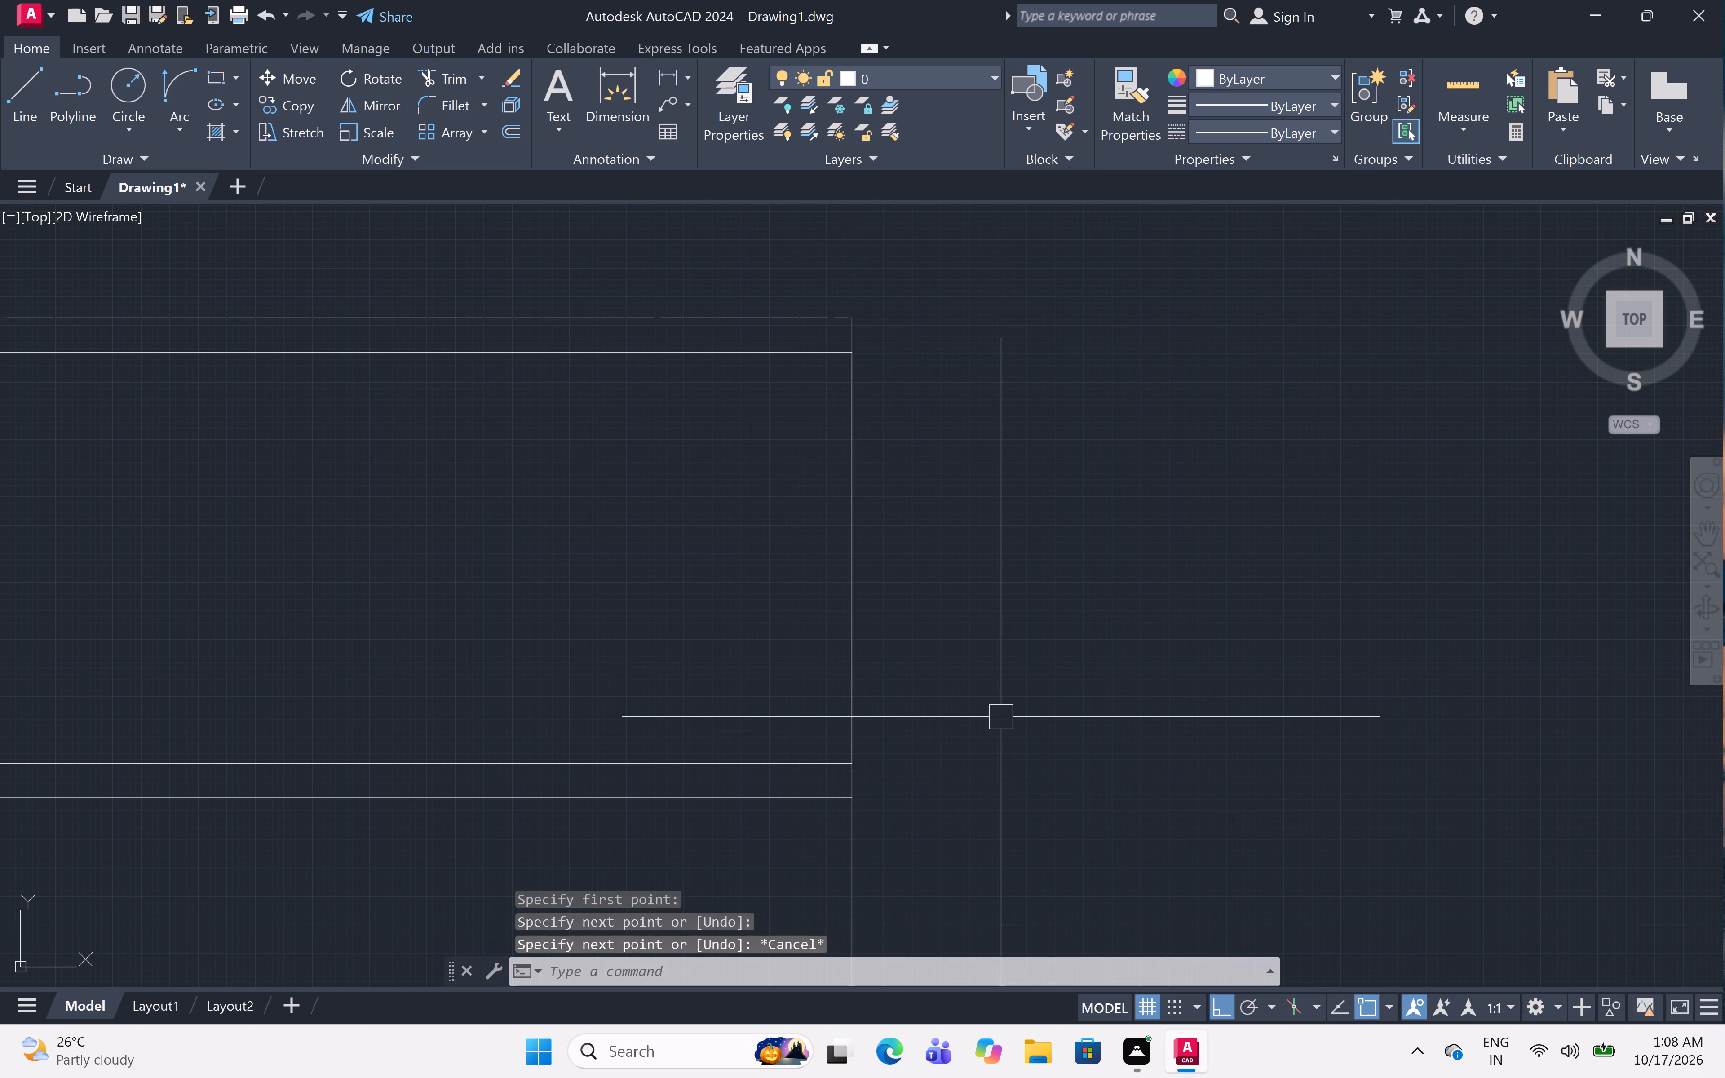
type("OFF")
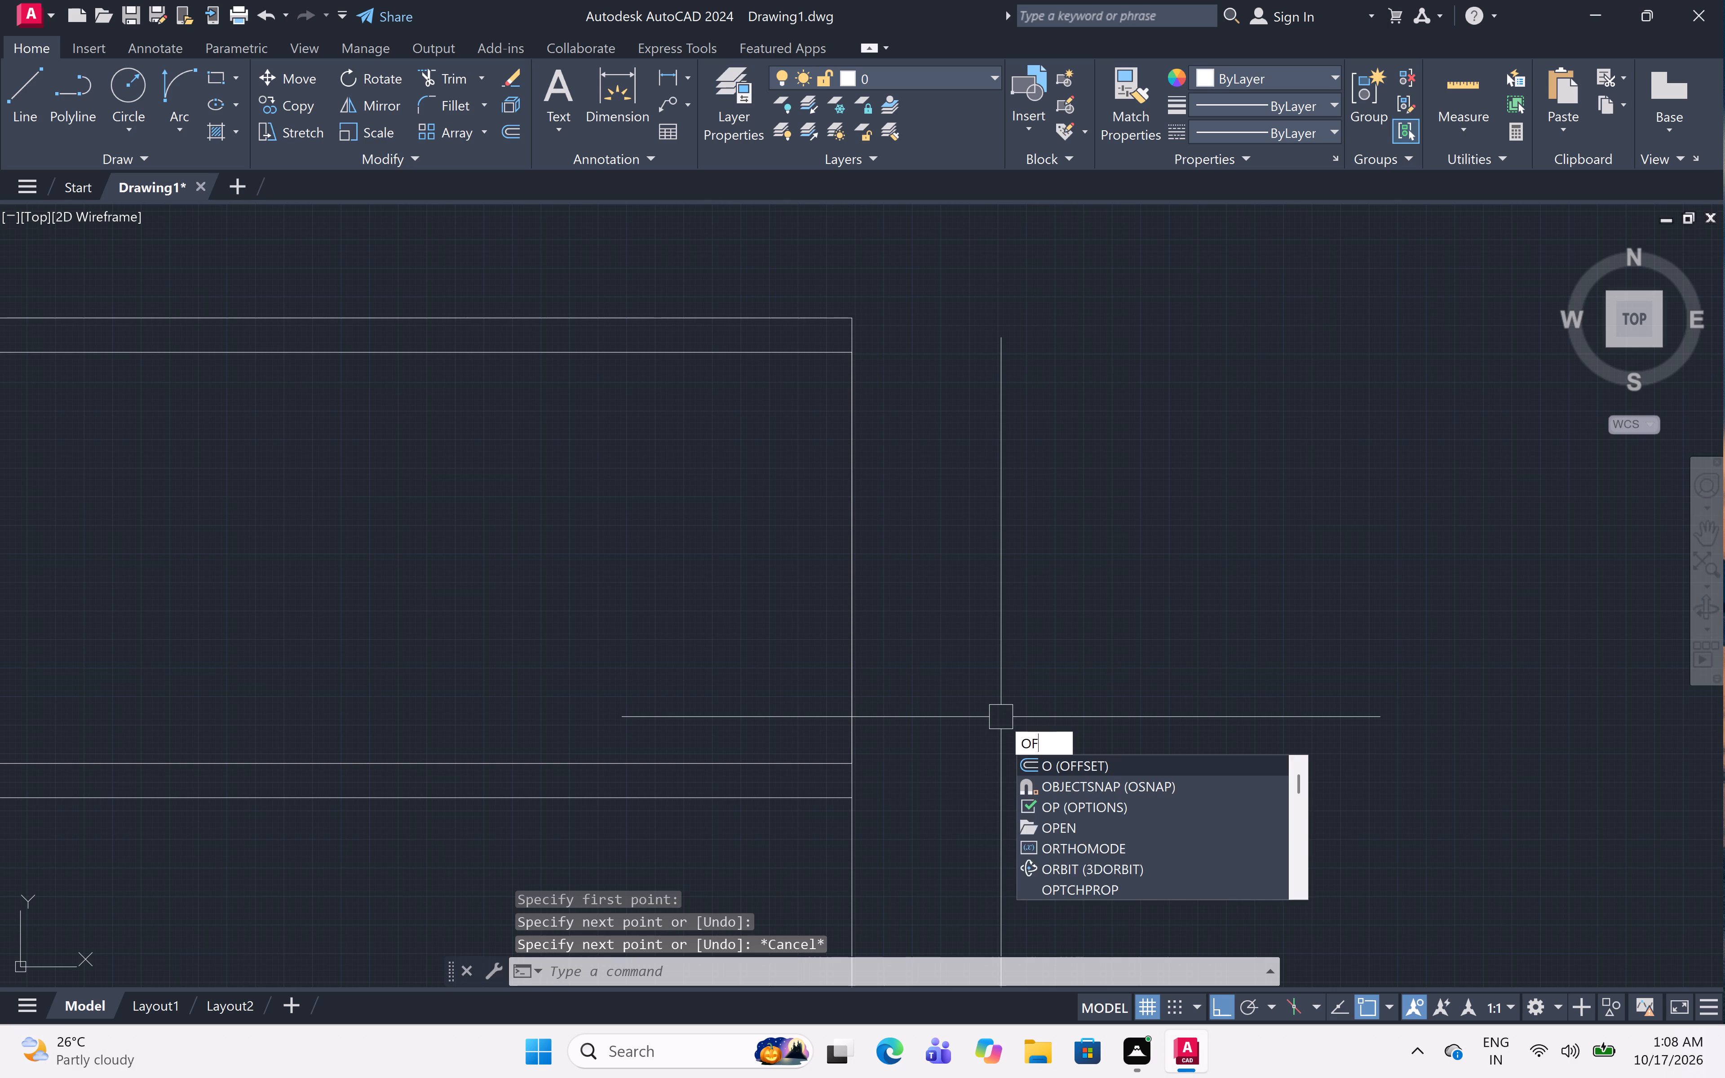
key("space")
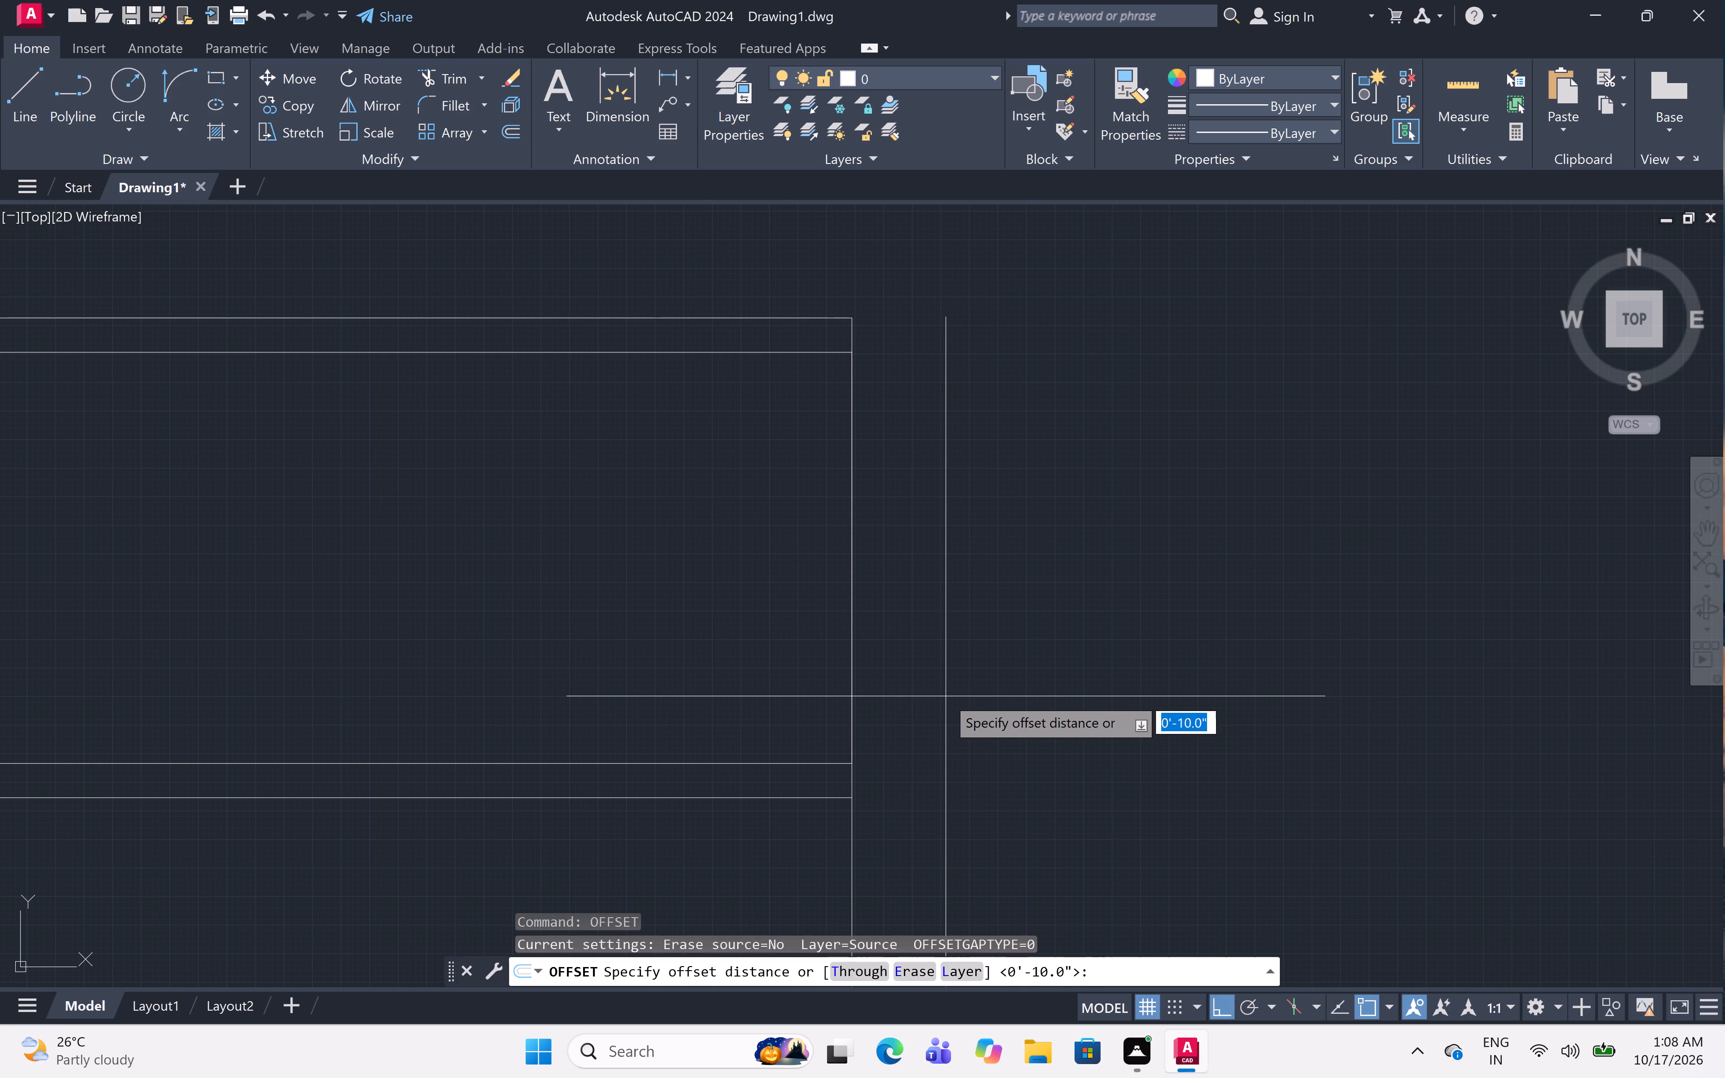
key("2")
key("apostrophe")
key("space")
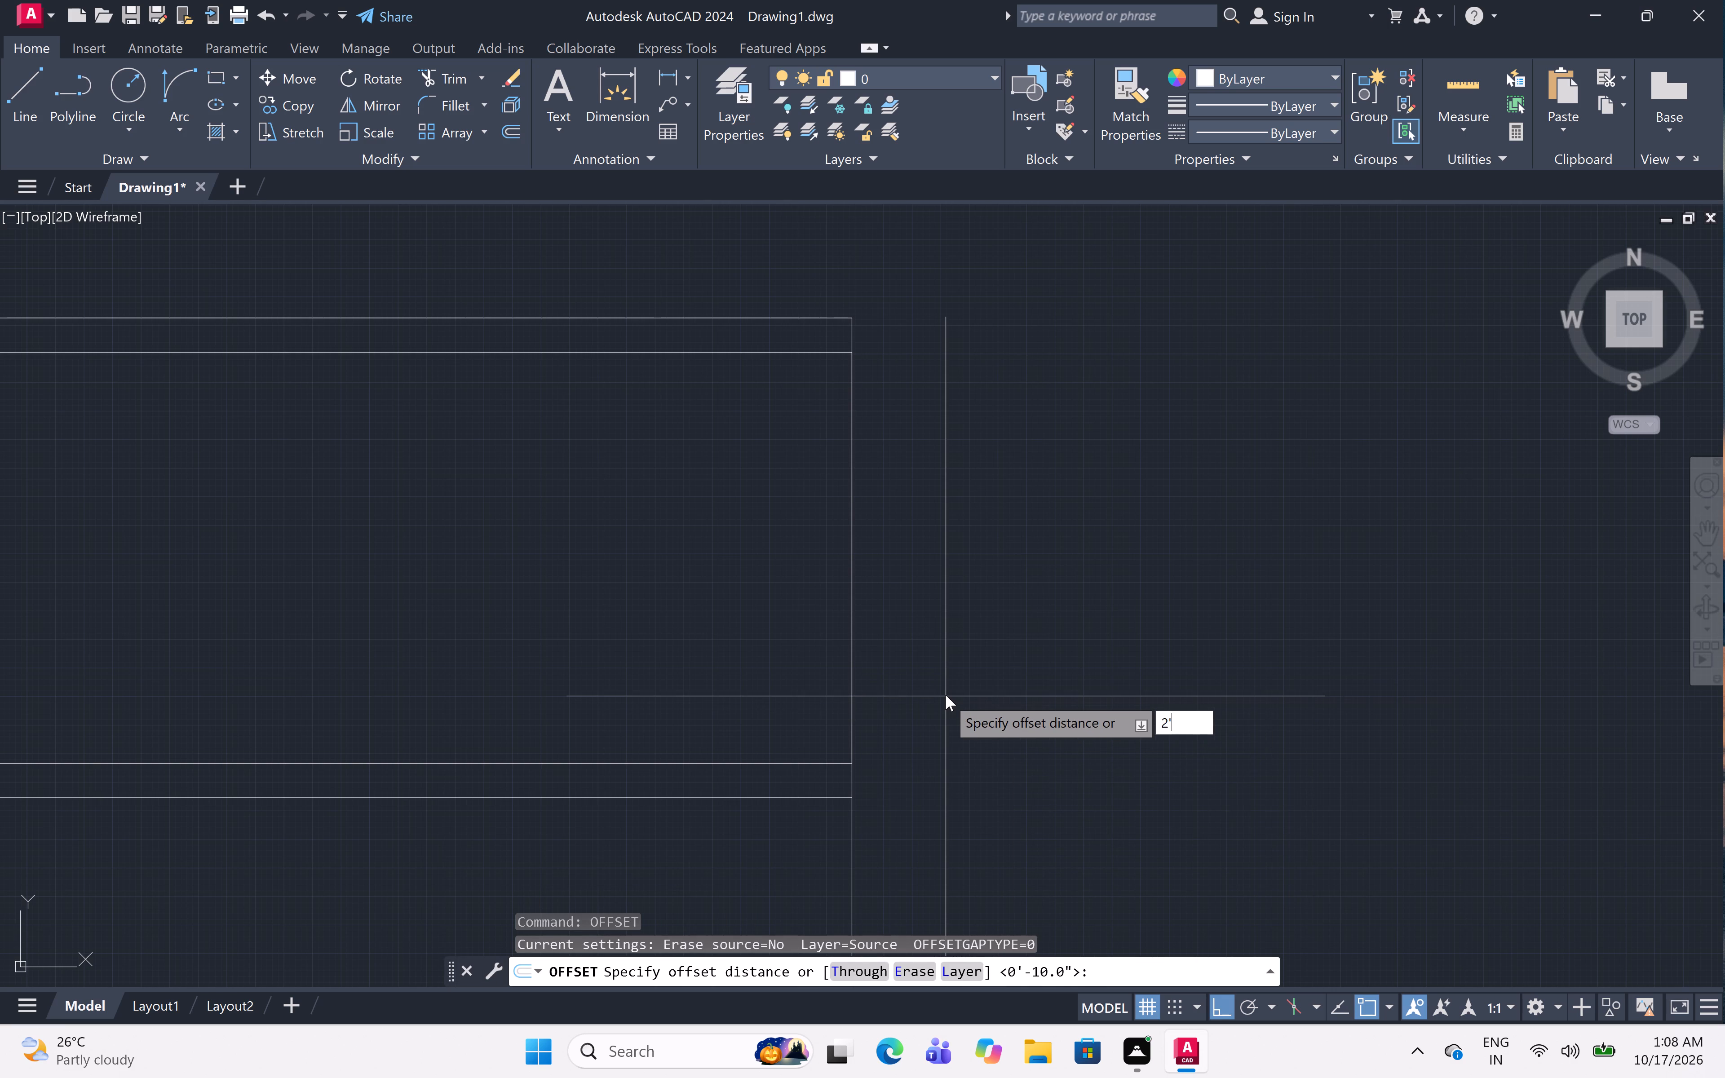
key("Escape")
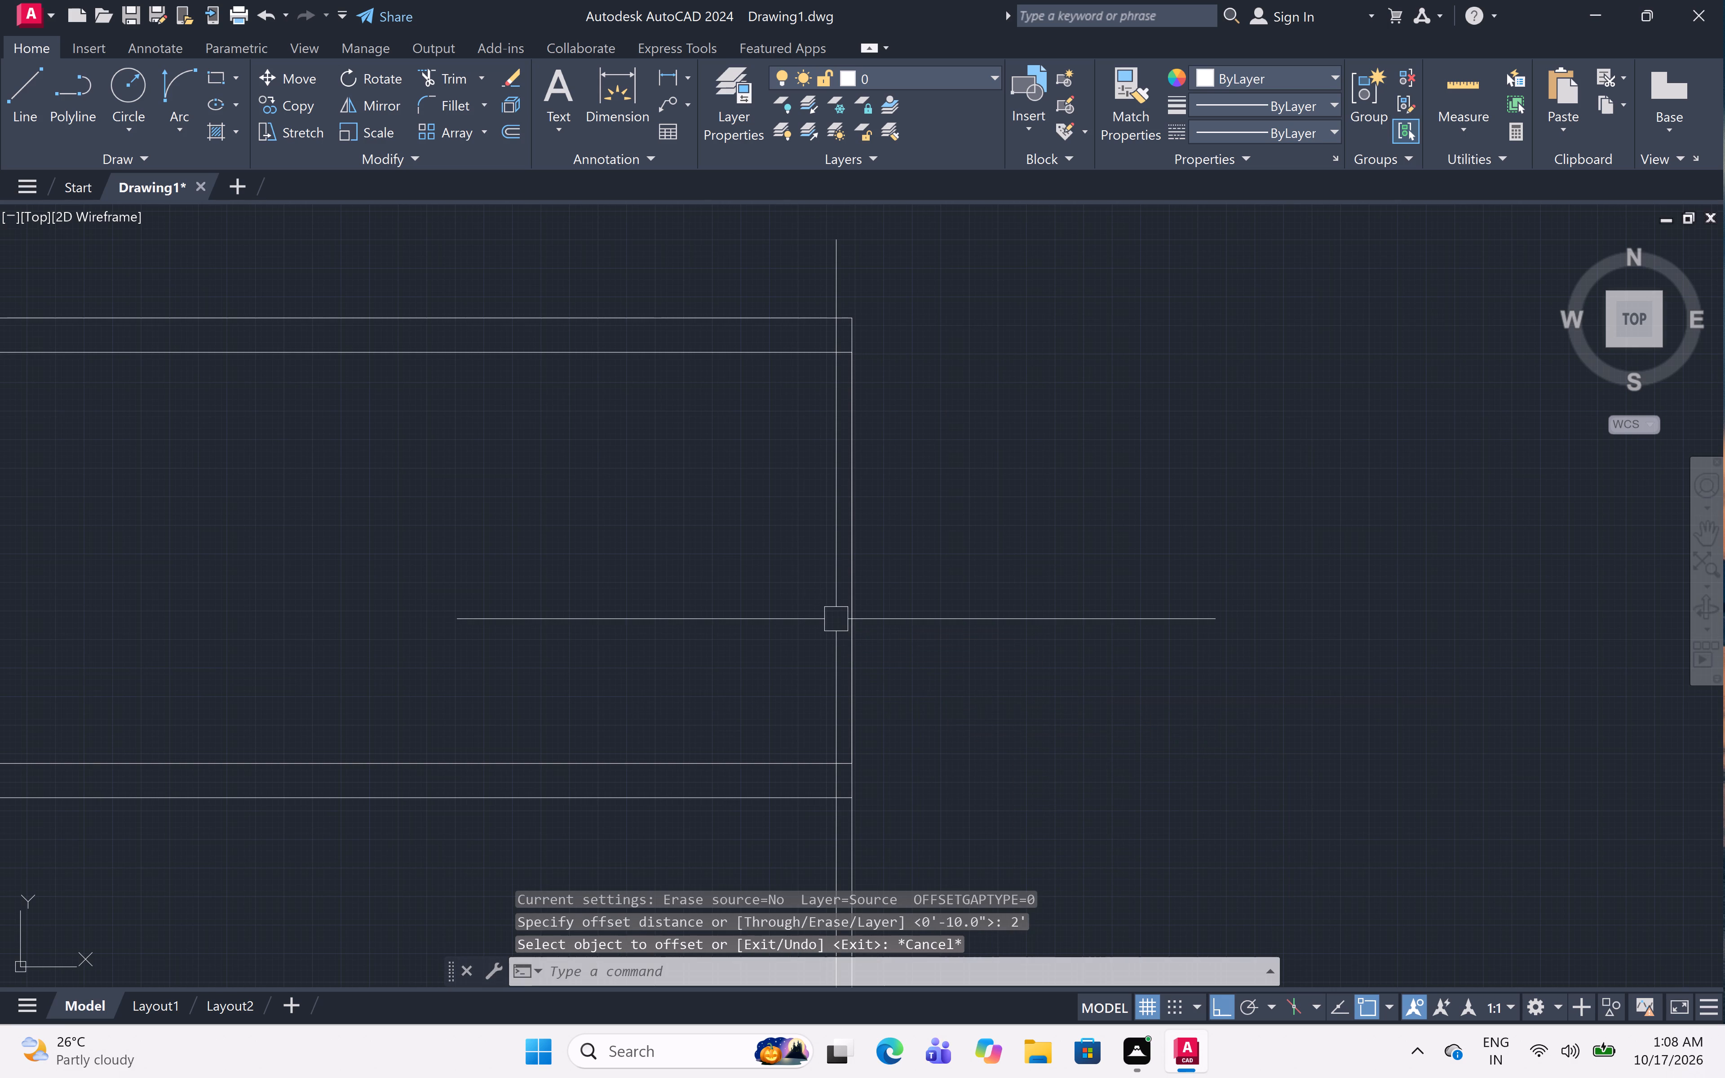
Offset the vertical line at the parapet's right end 10" inward.
type("OFF")
key("space")
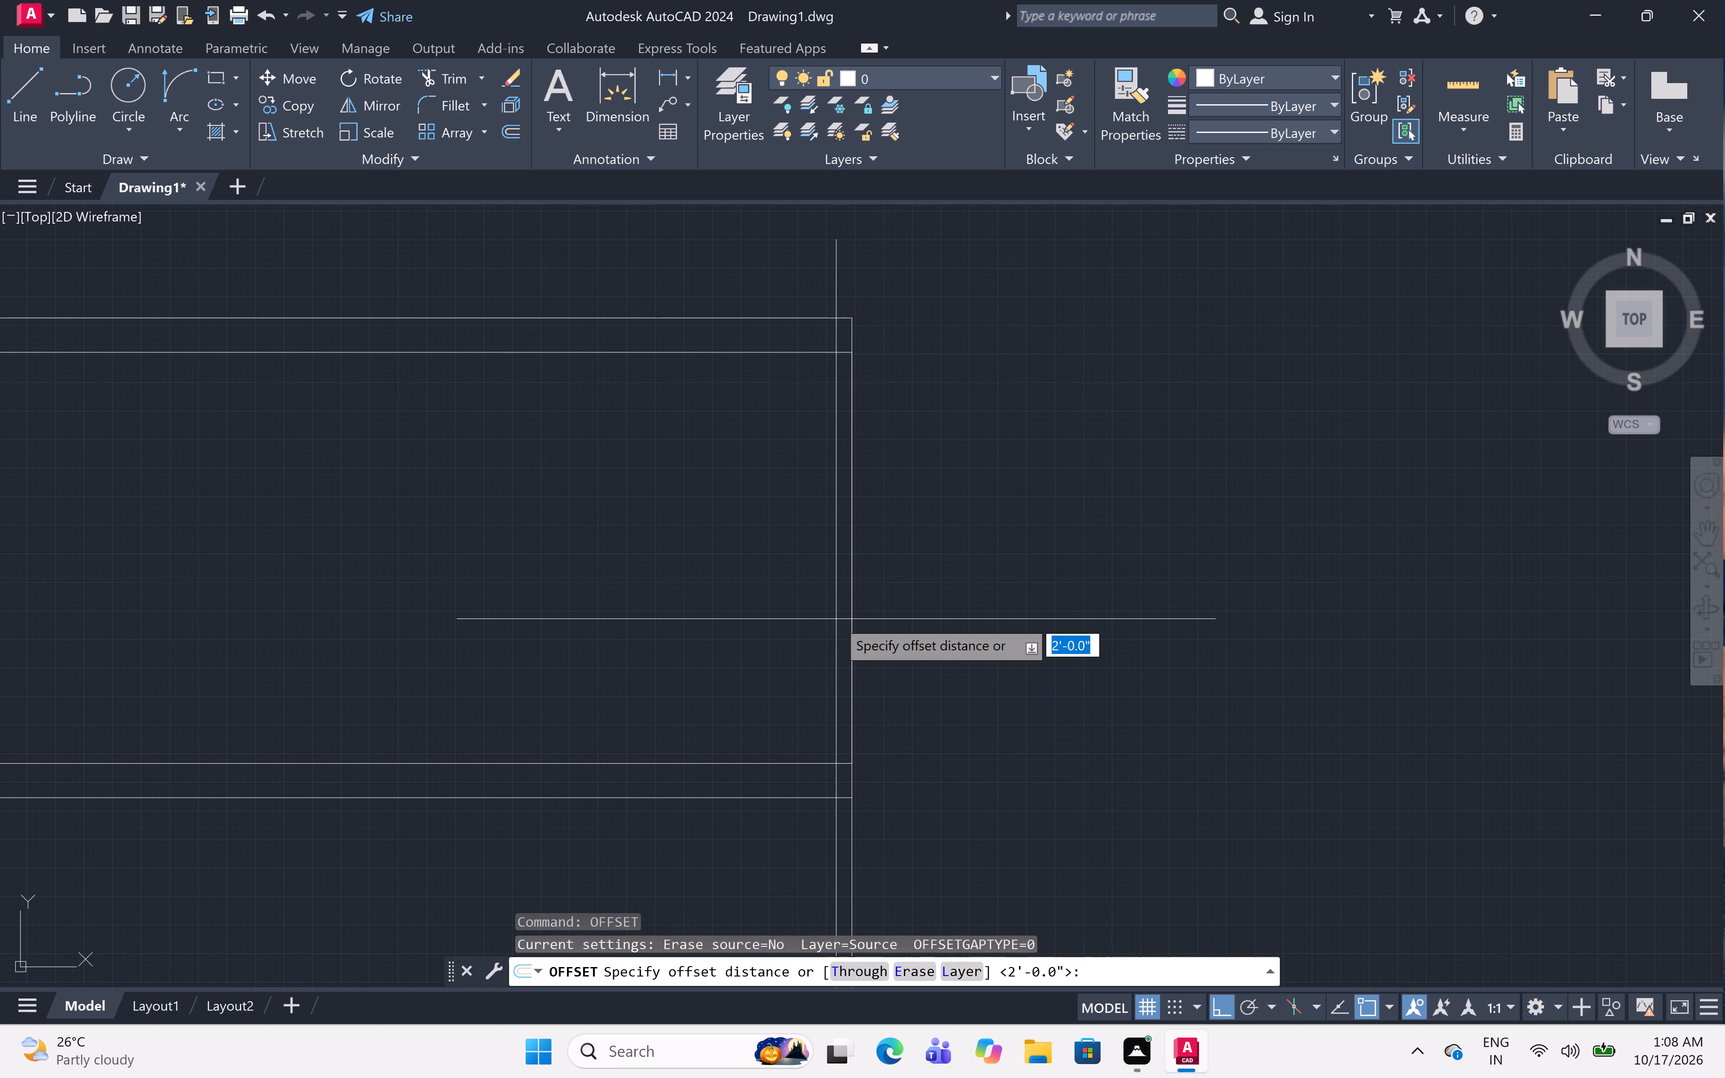
key("1")
key("0")
type("\"")
key("space")
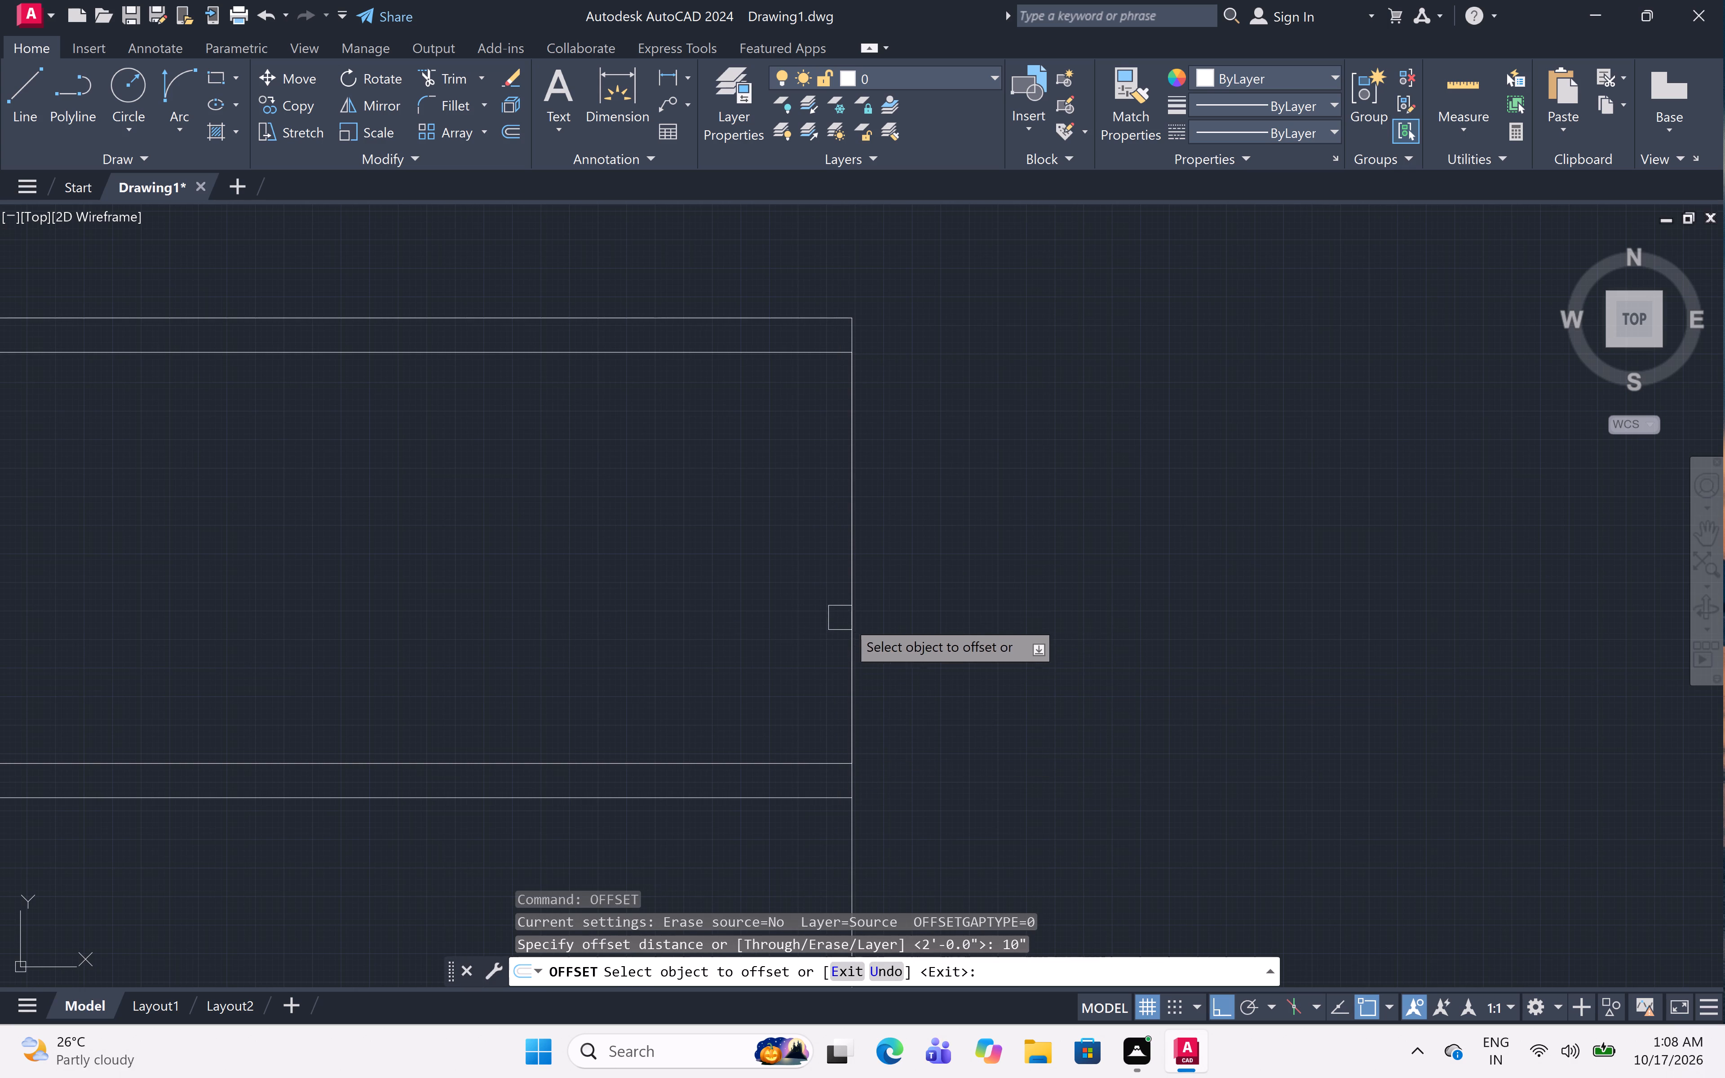
left_click(858, 628)
left_click(710, 597)
scroll(789, 556, "down", 3)
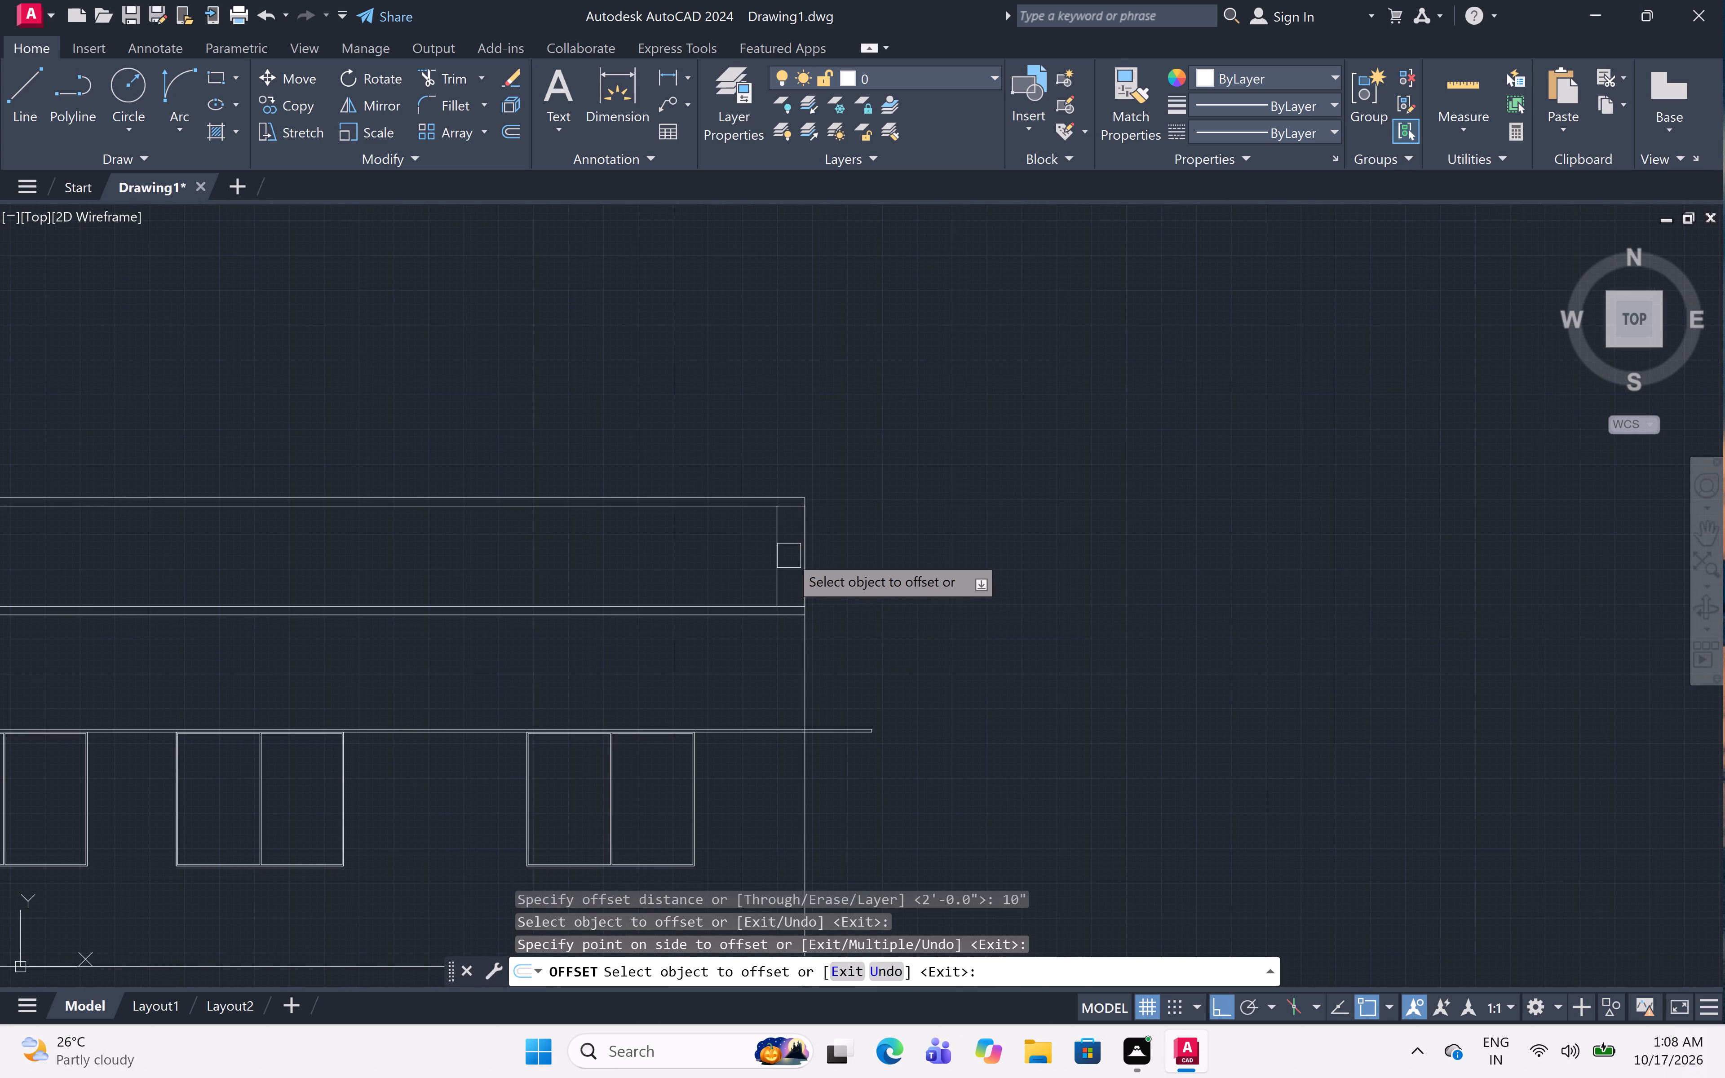
middle_click_drag(666, 576, 1281, 558)
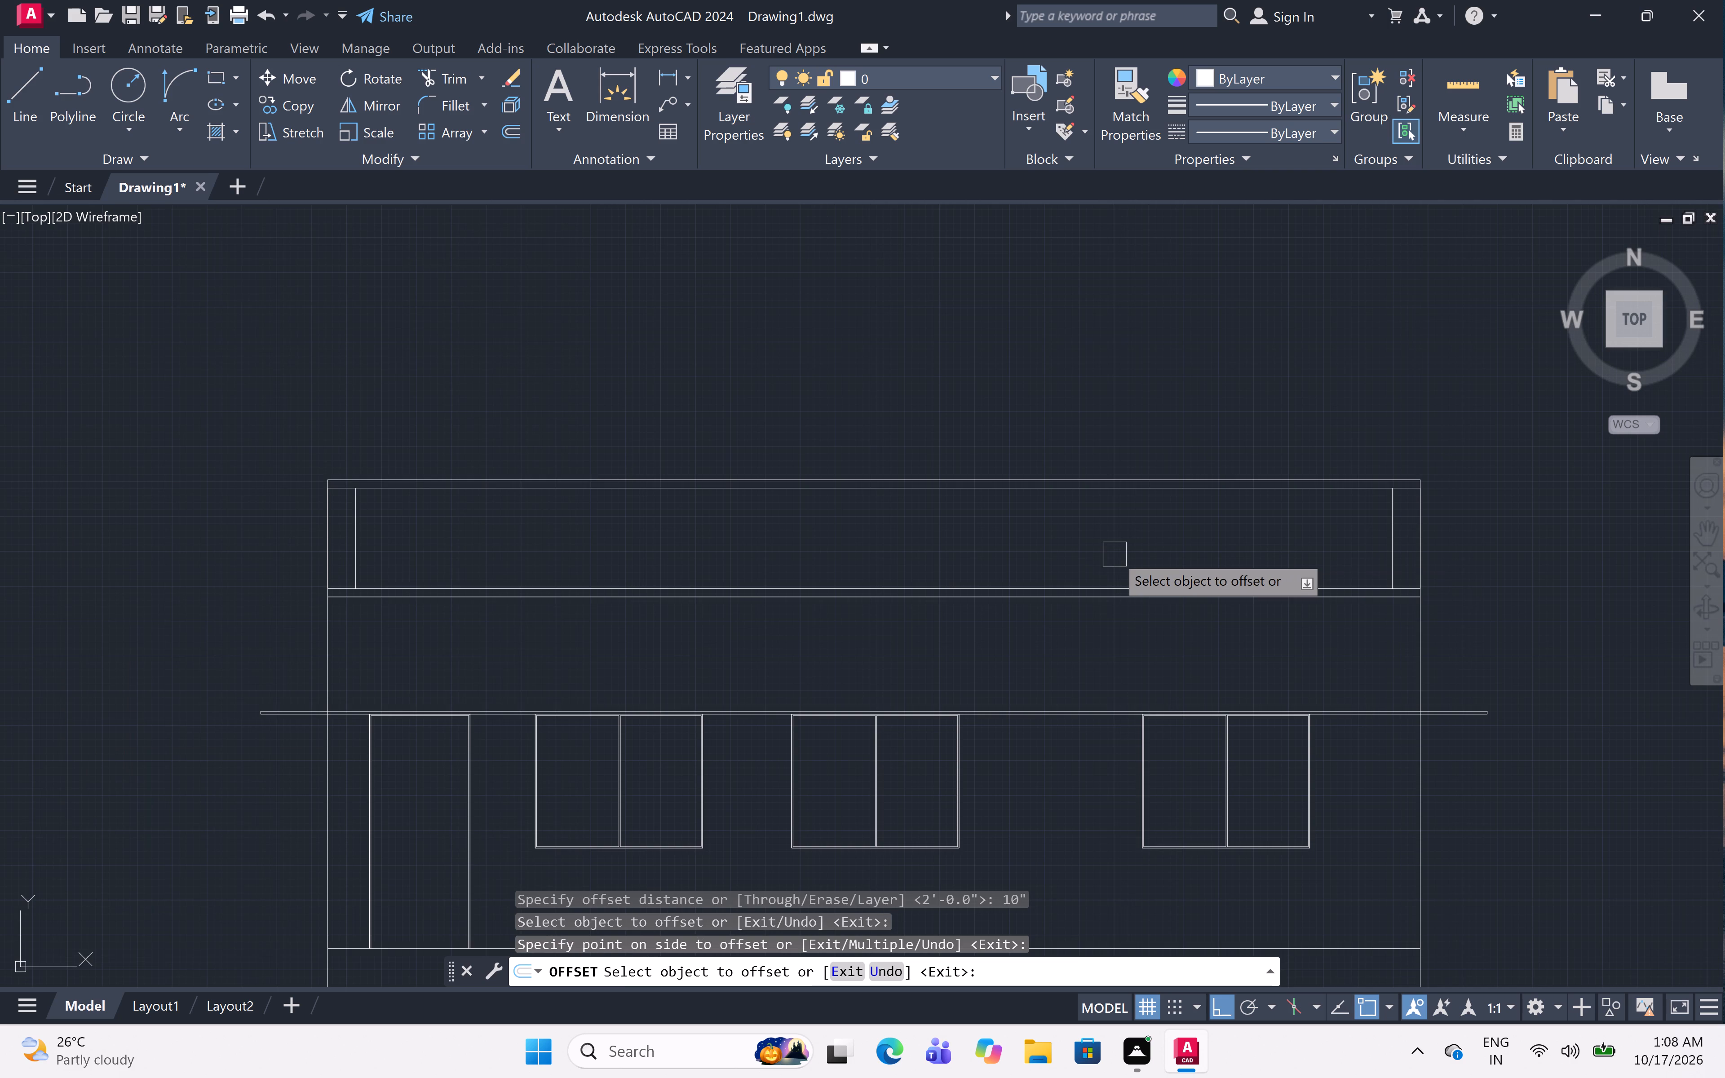
key("Escape")
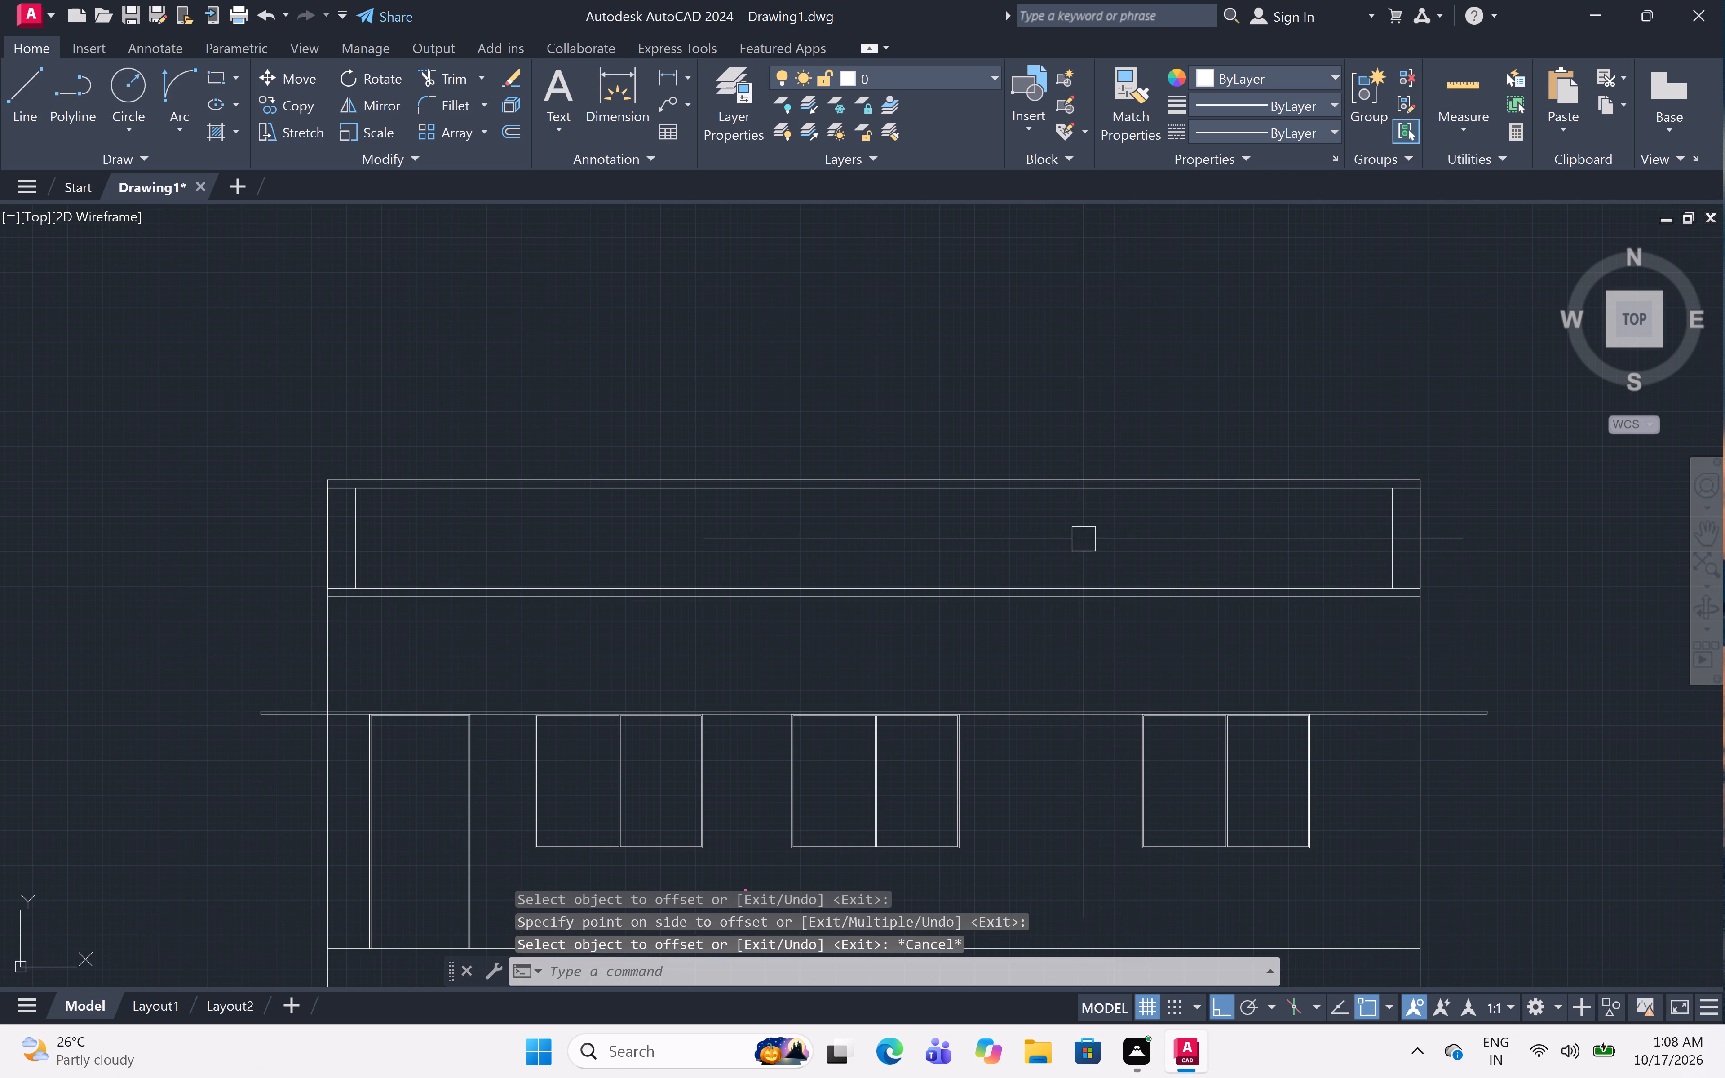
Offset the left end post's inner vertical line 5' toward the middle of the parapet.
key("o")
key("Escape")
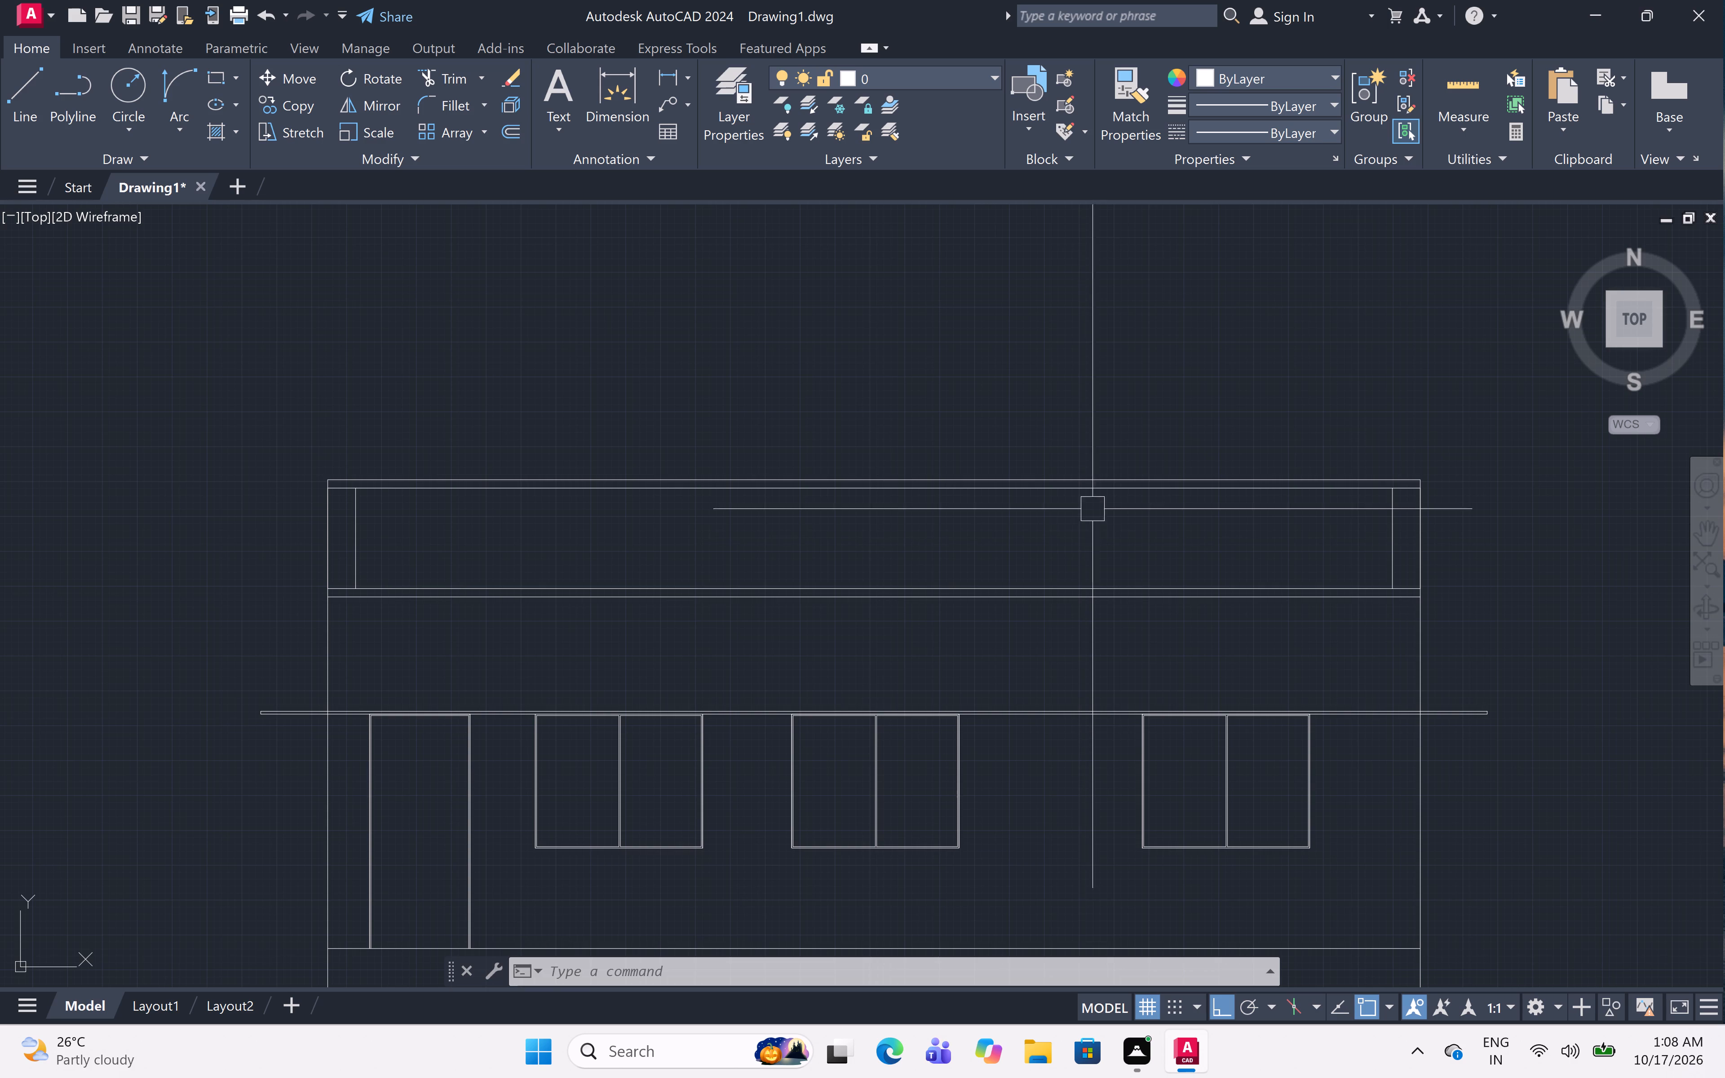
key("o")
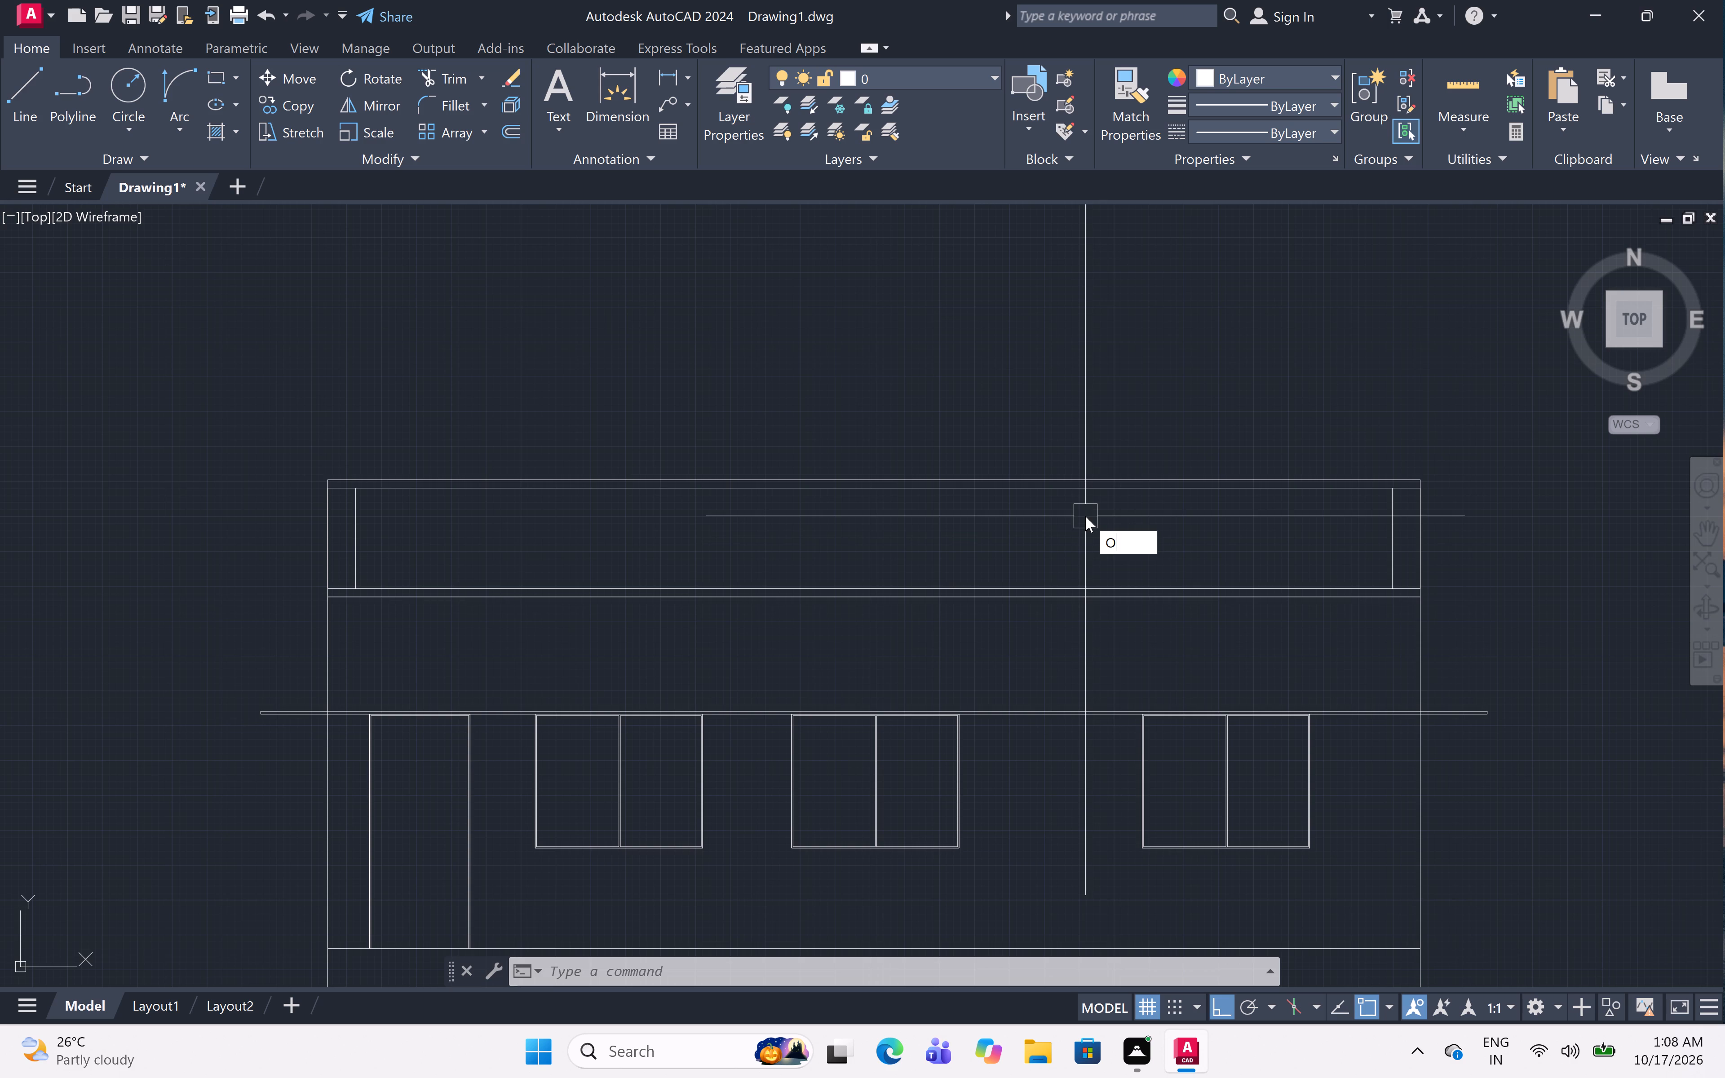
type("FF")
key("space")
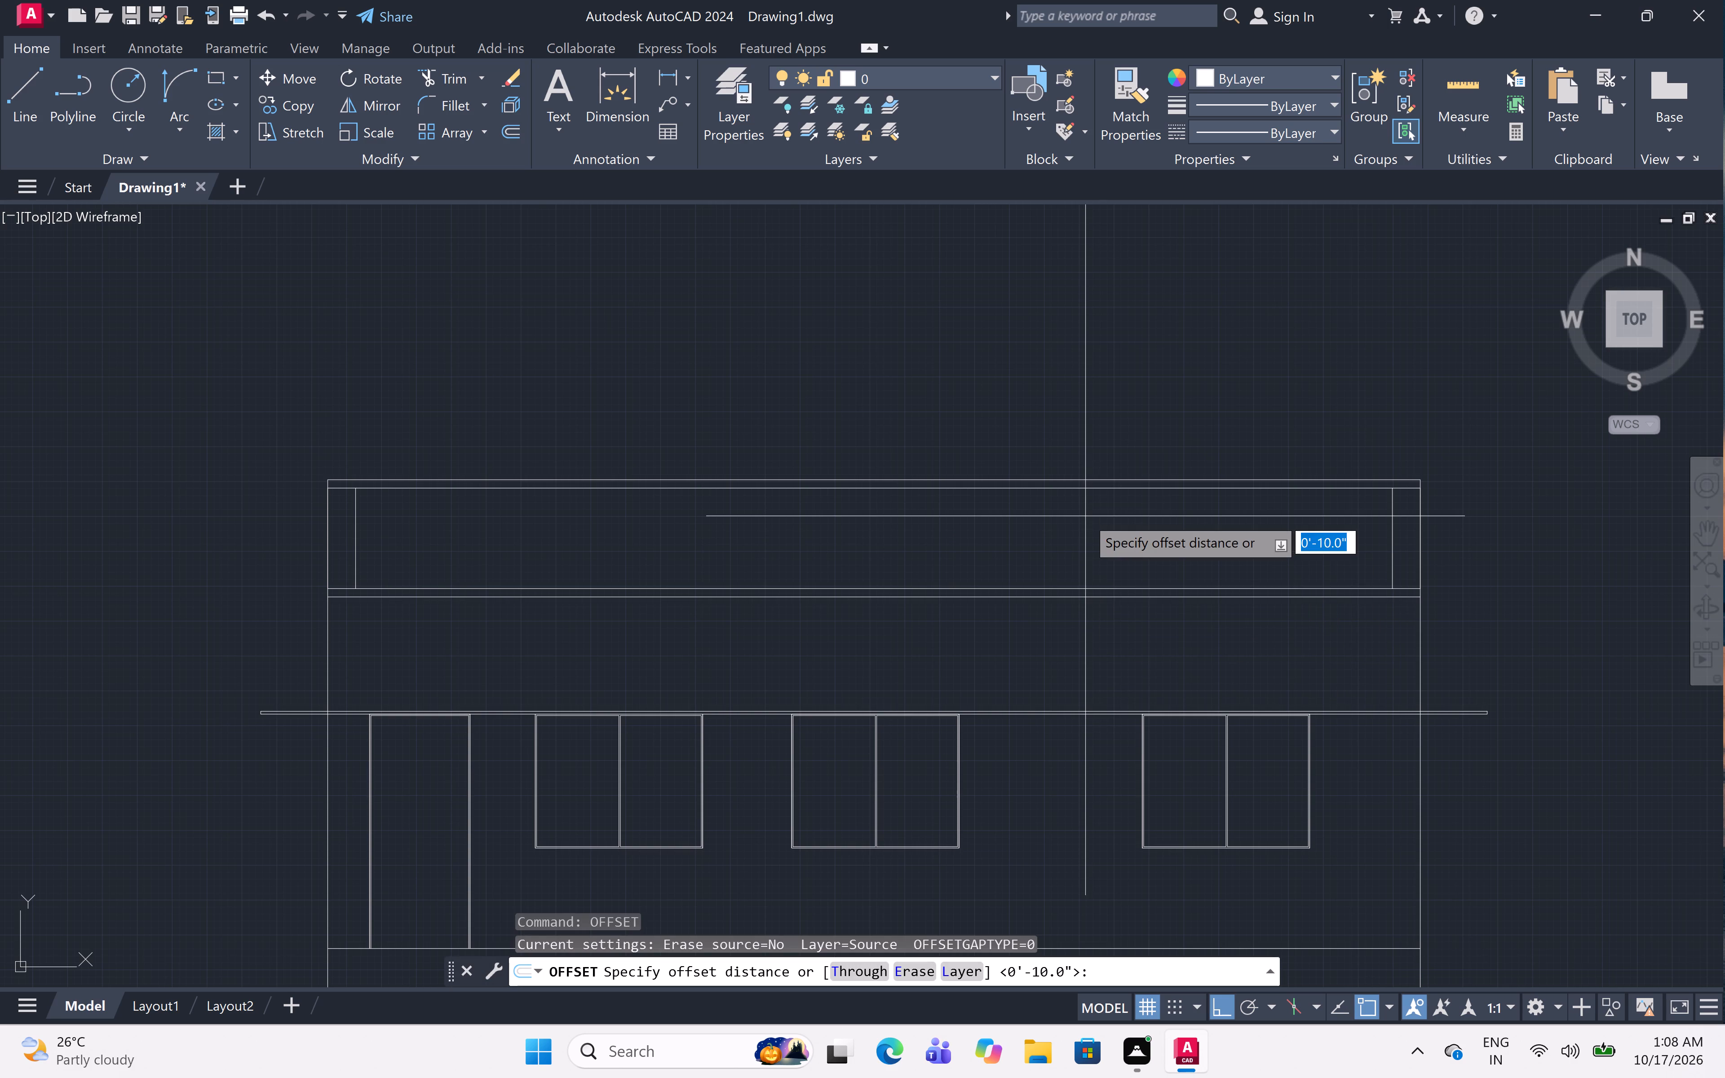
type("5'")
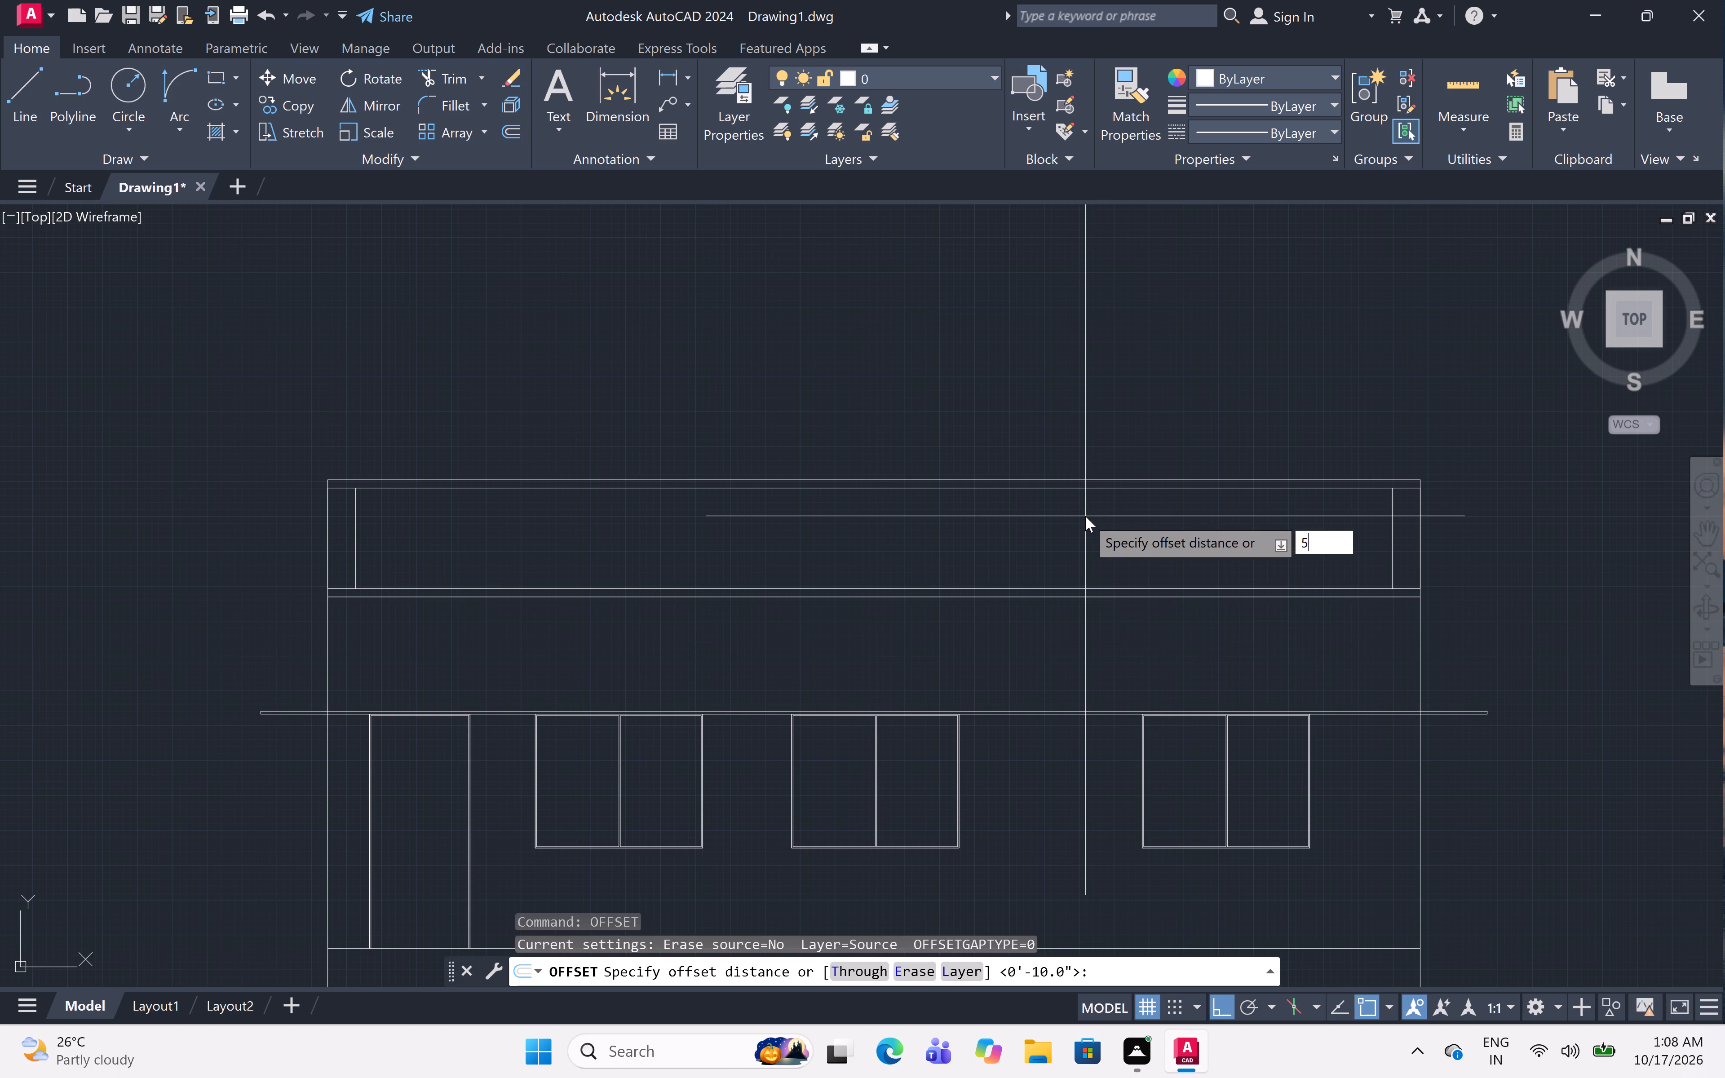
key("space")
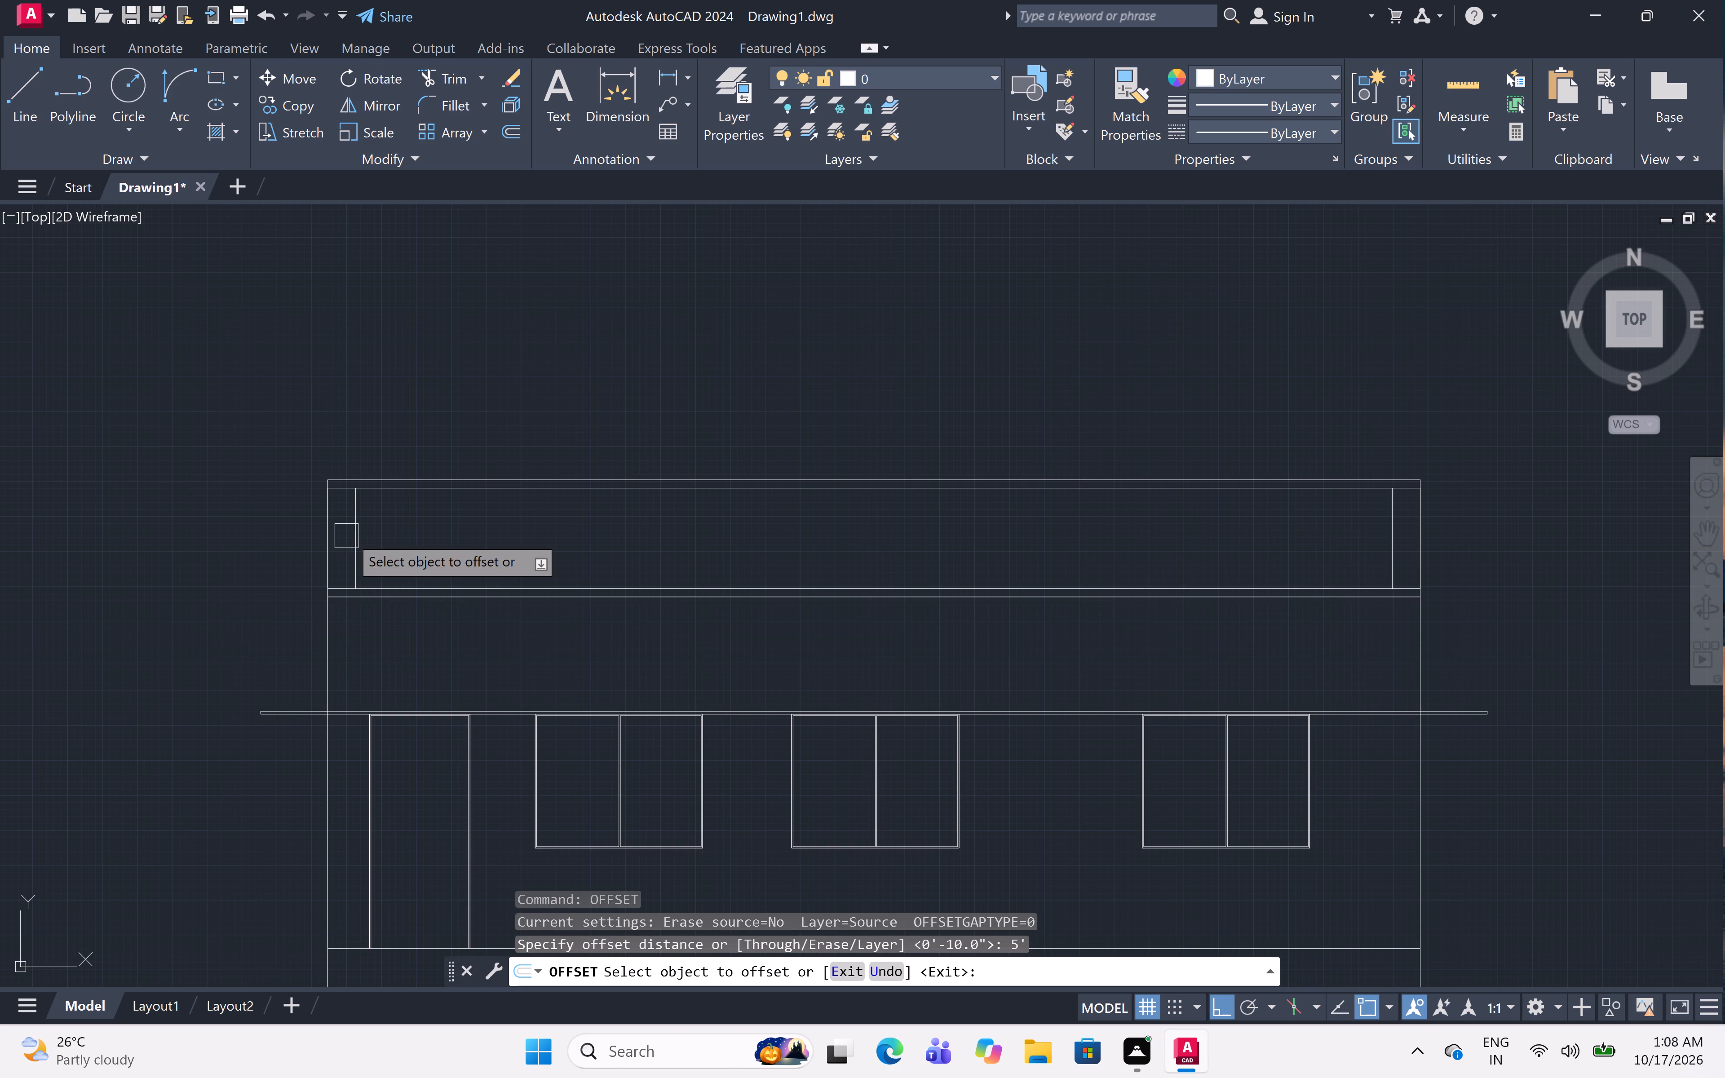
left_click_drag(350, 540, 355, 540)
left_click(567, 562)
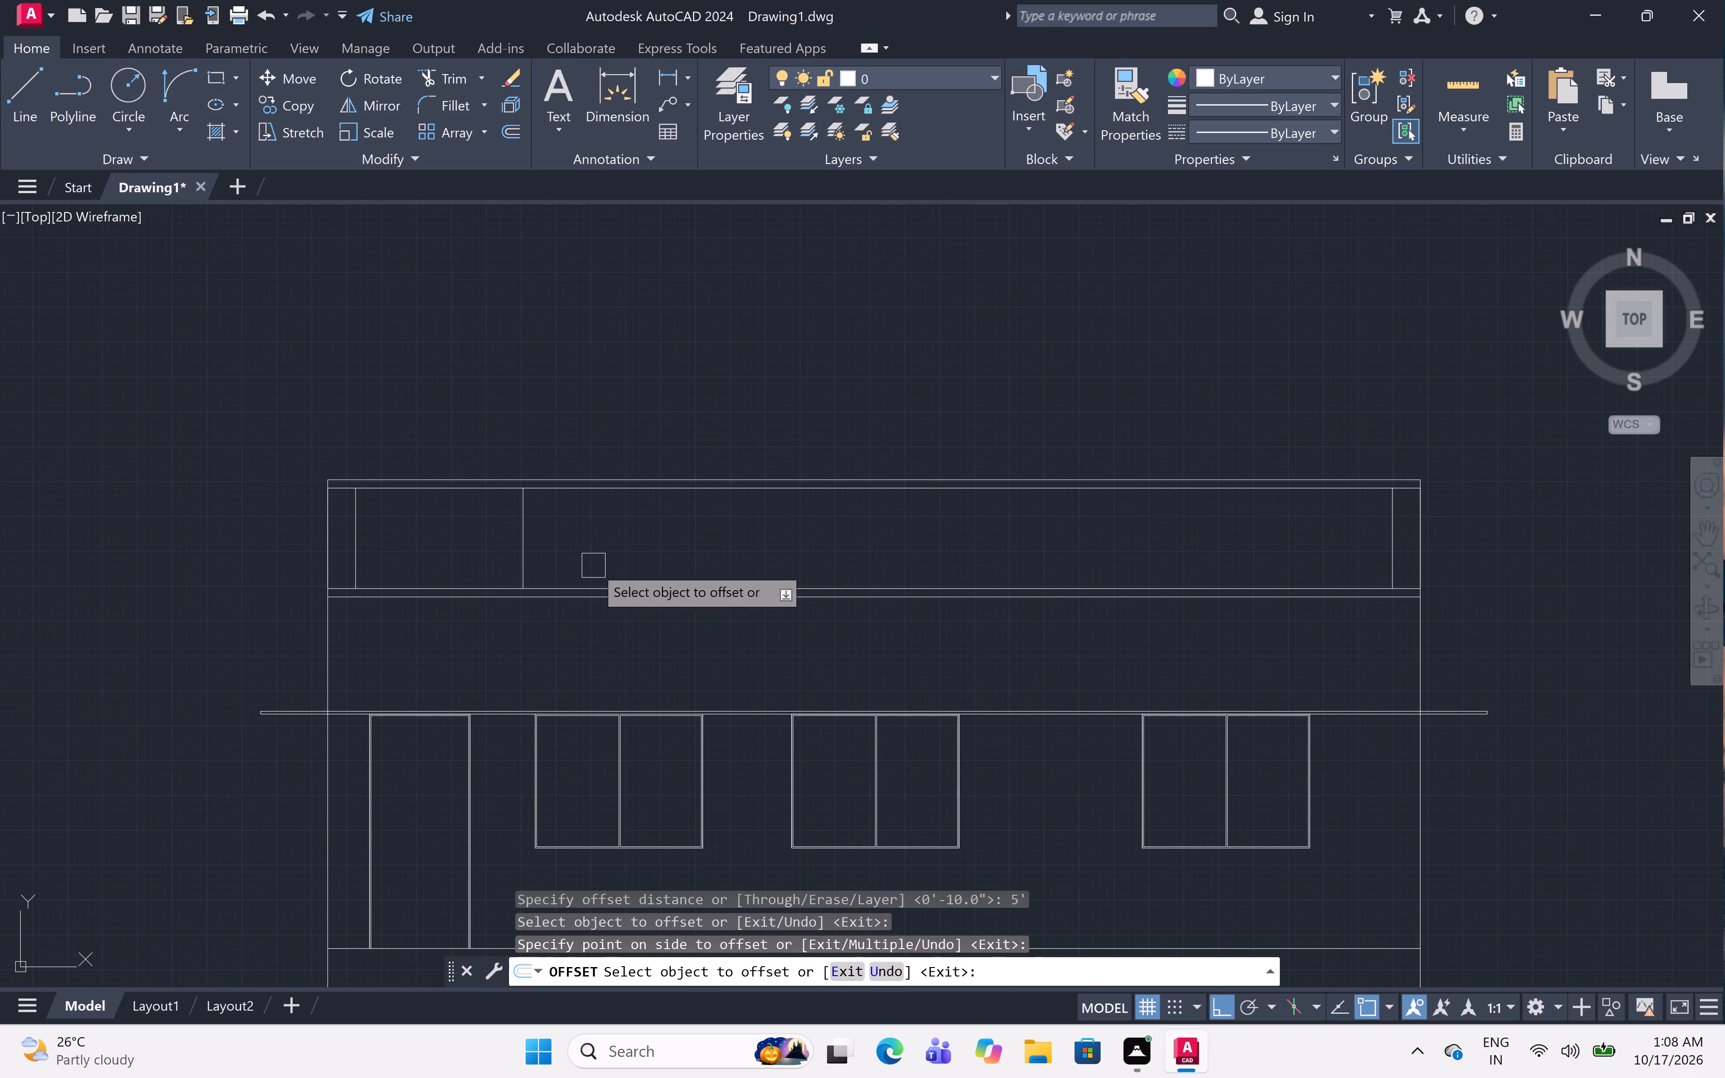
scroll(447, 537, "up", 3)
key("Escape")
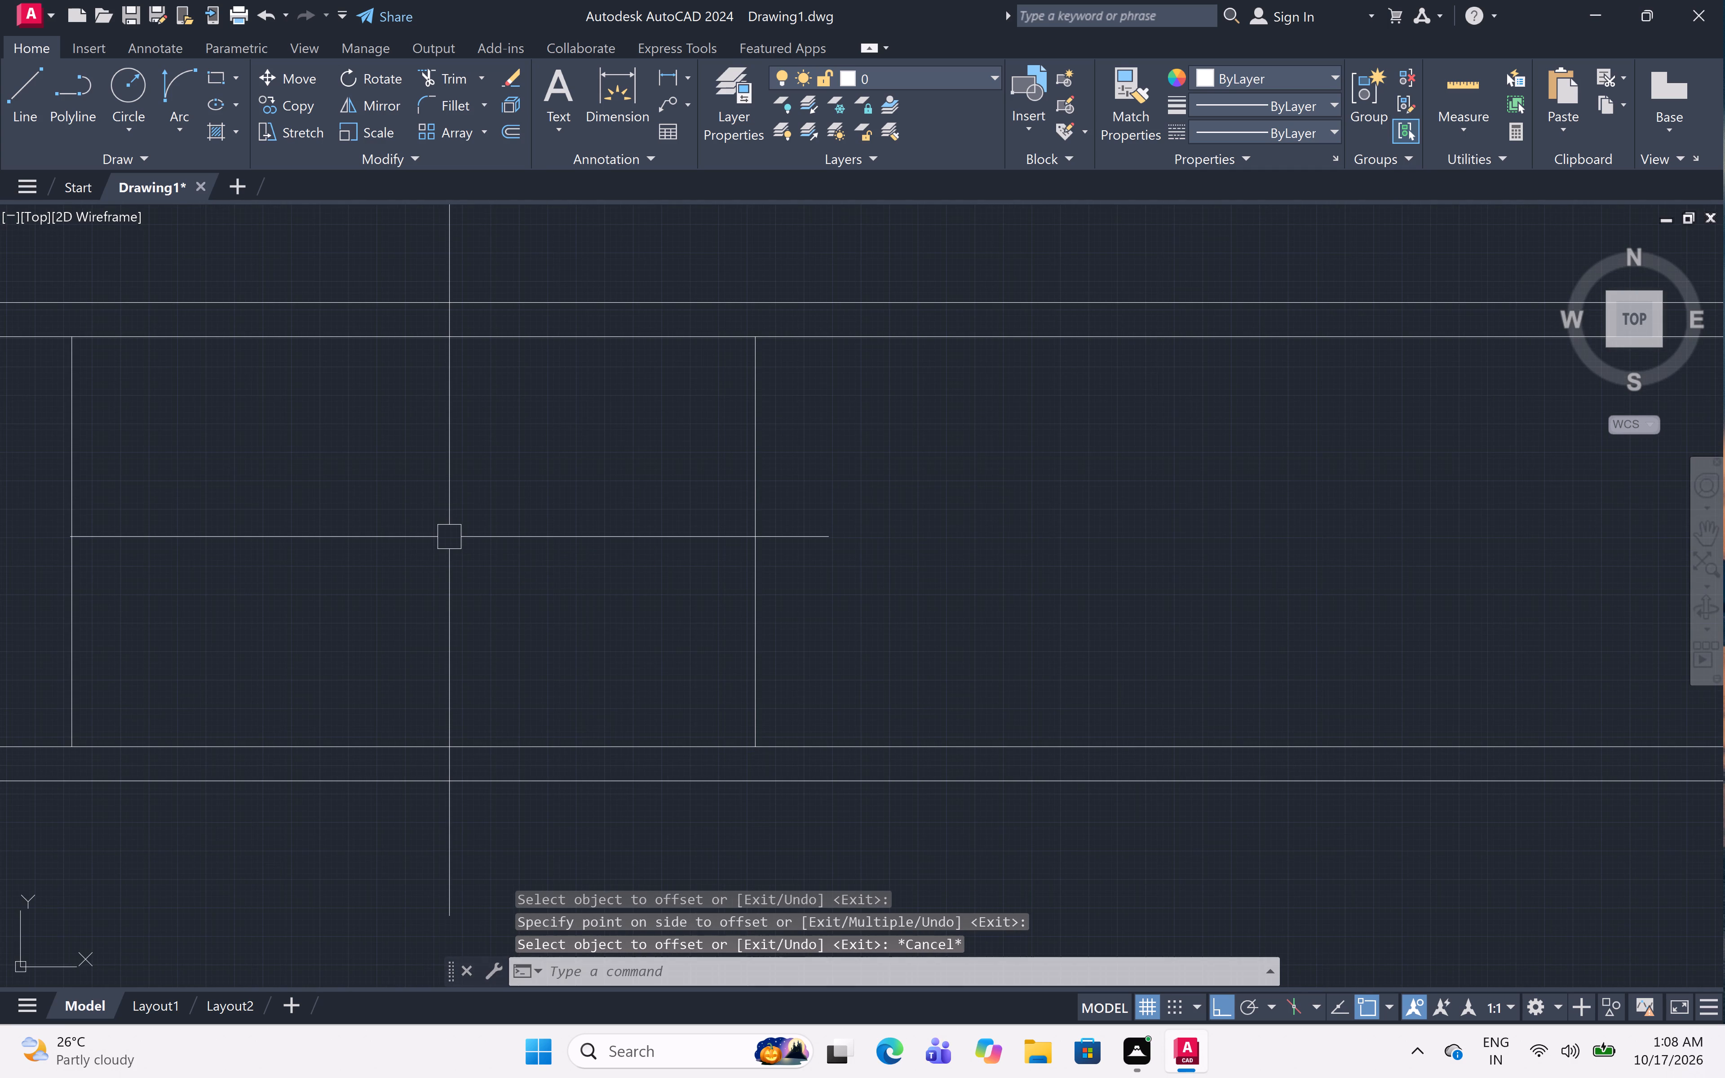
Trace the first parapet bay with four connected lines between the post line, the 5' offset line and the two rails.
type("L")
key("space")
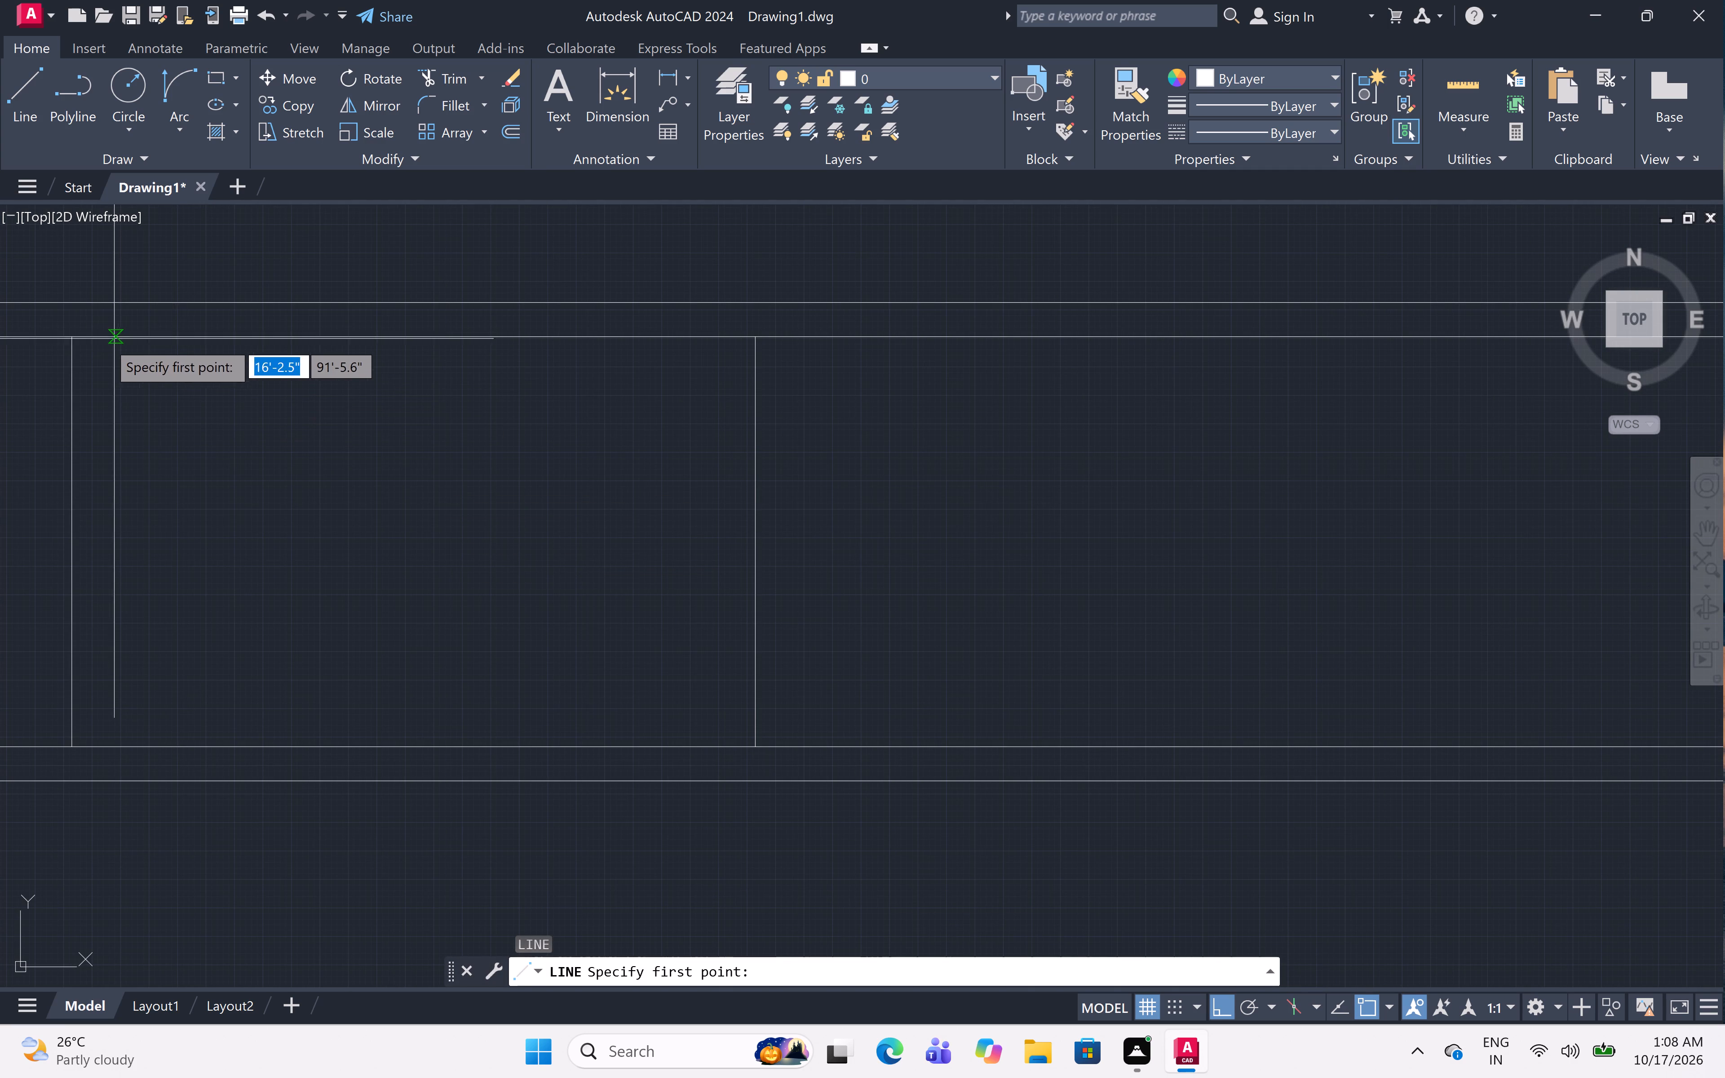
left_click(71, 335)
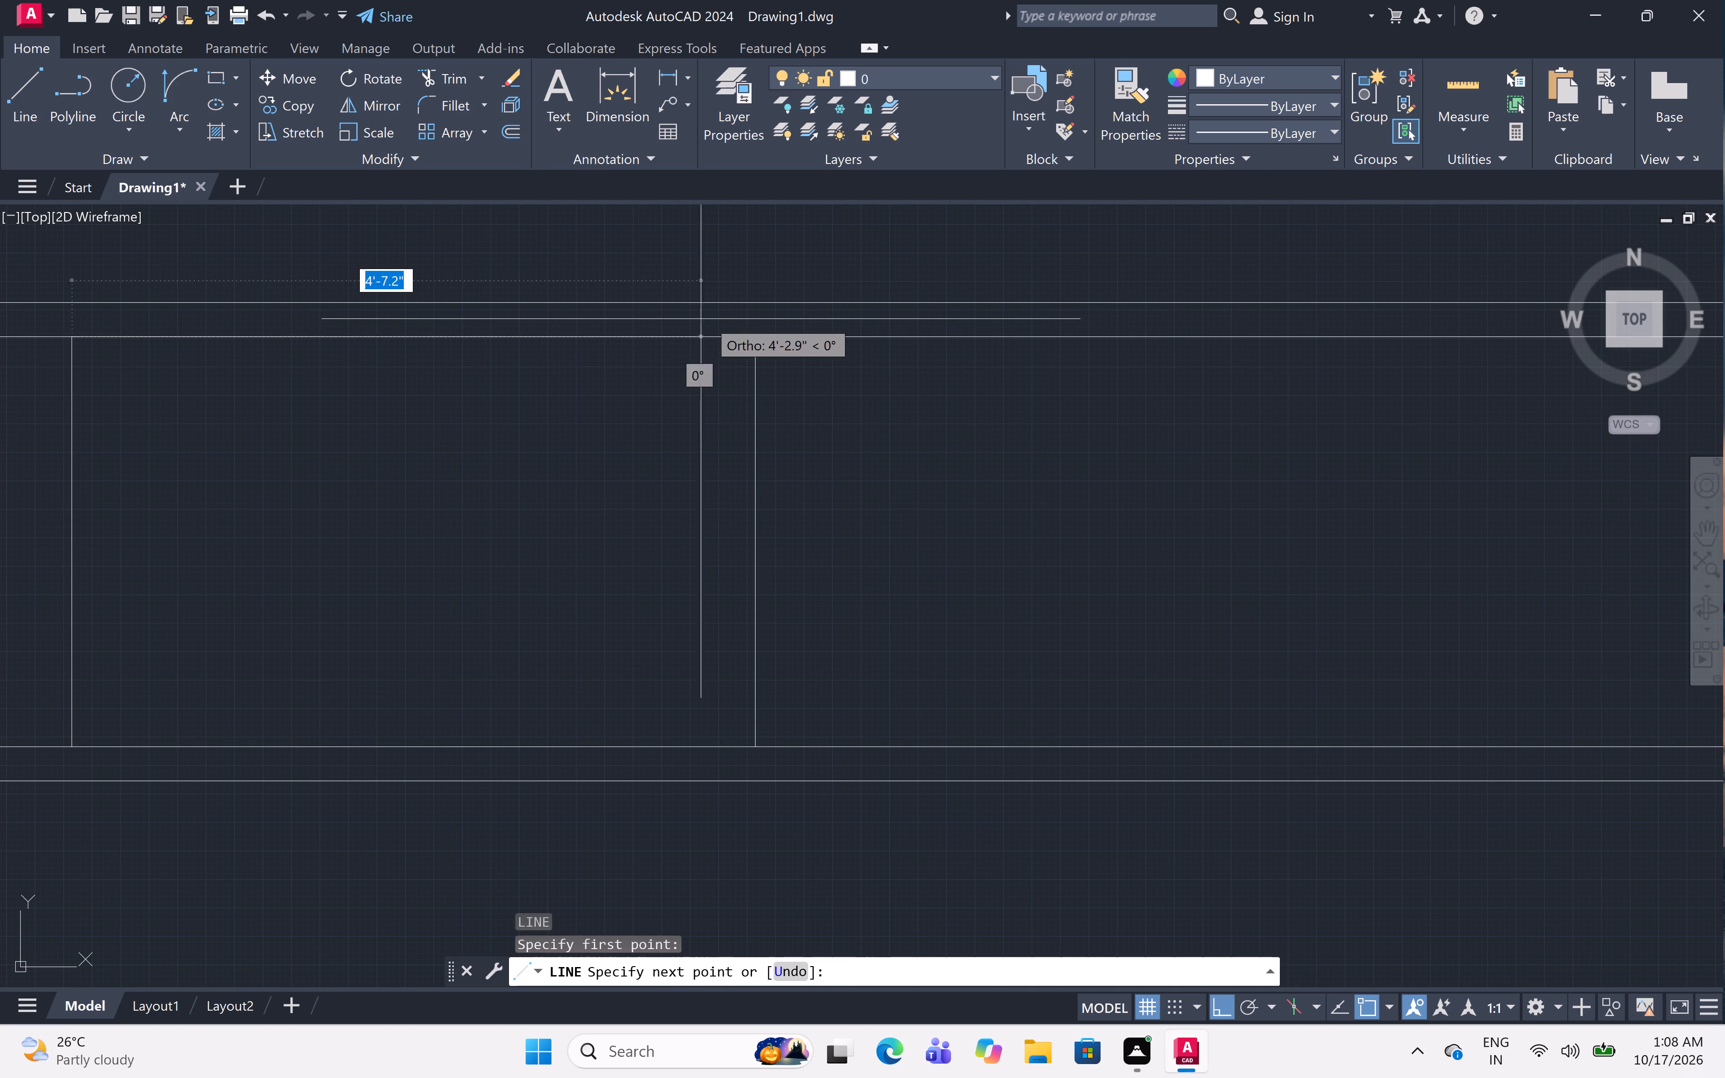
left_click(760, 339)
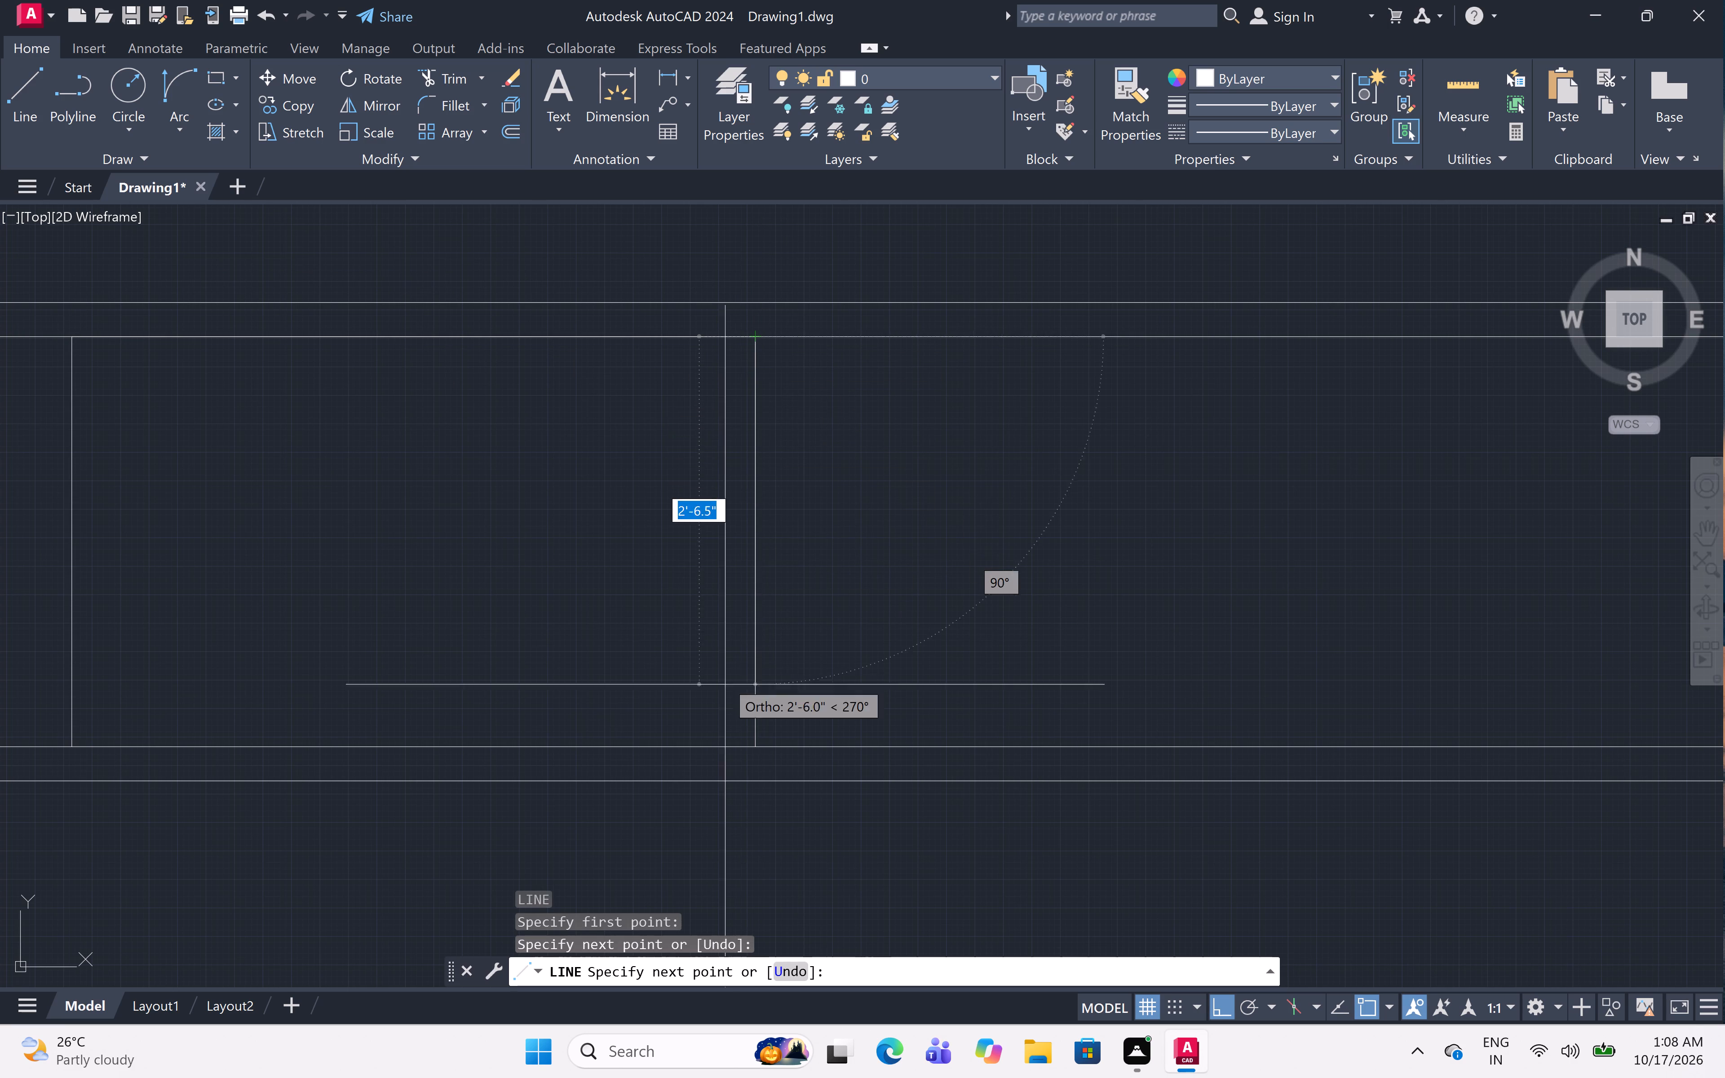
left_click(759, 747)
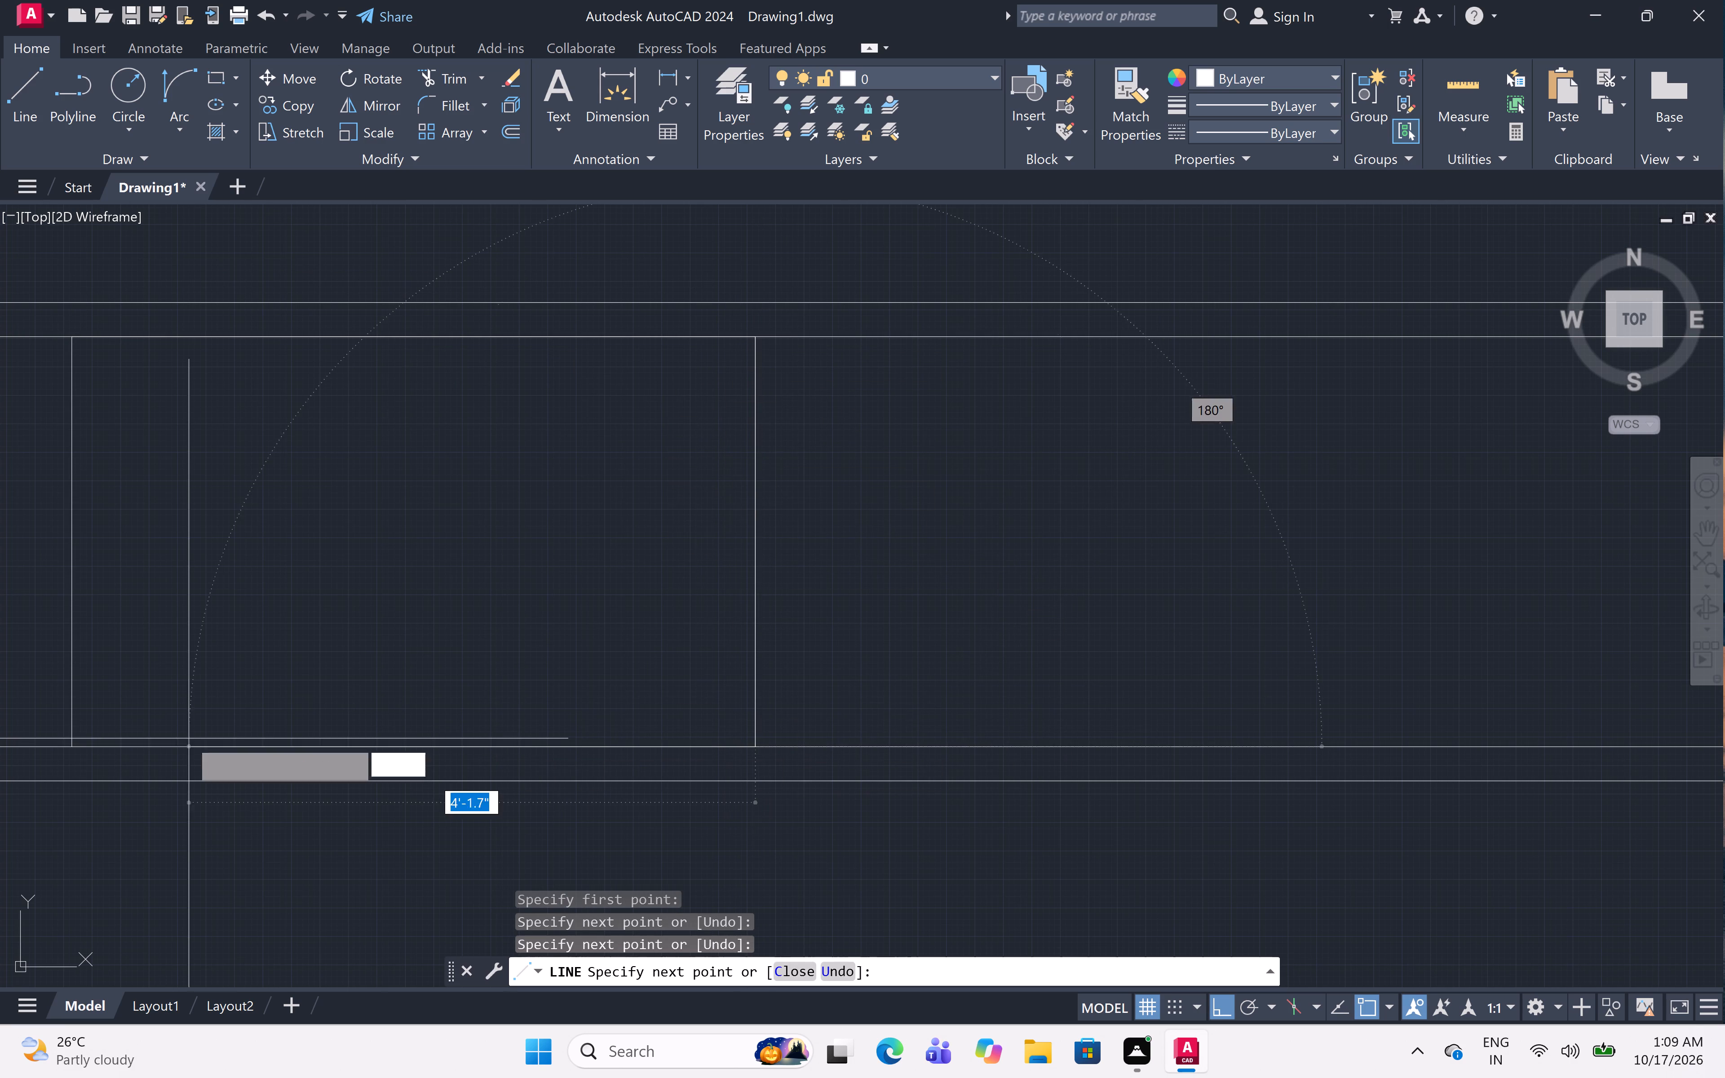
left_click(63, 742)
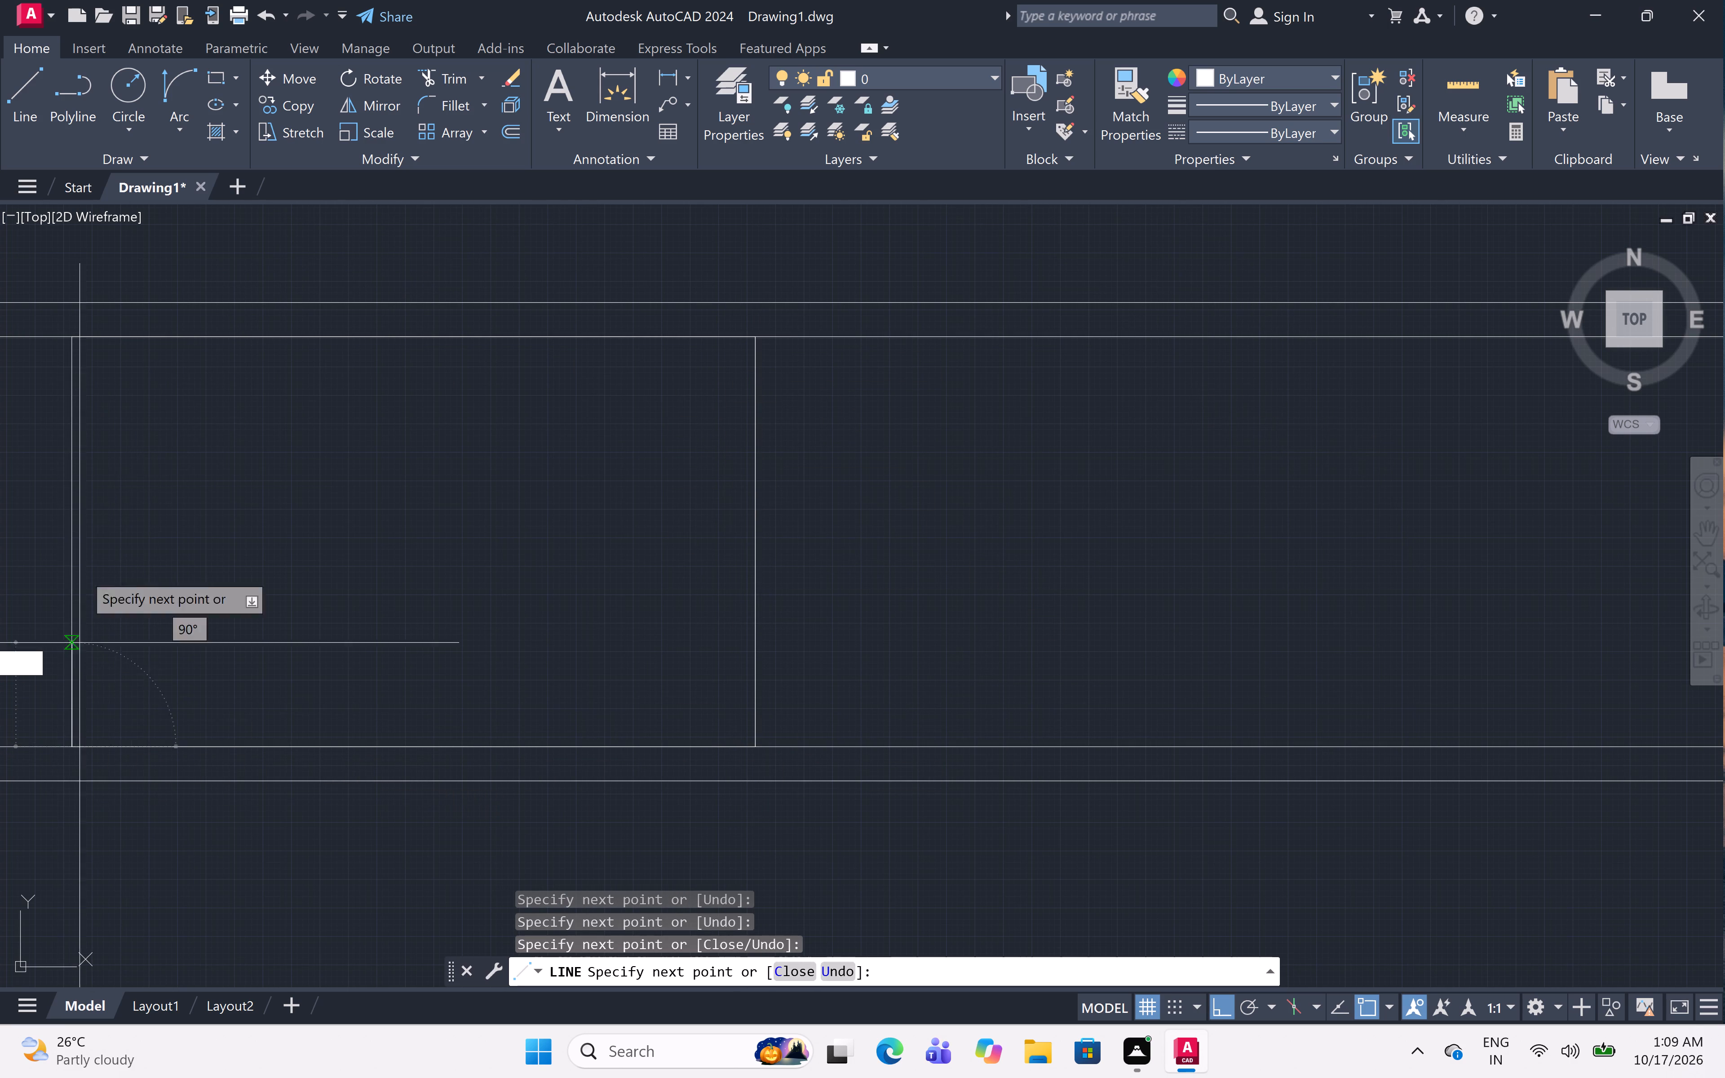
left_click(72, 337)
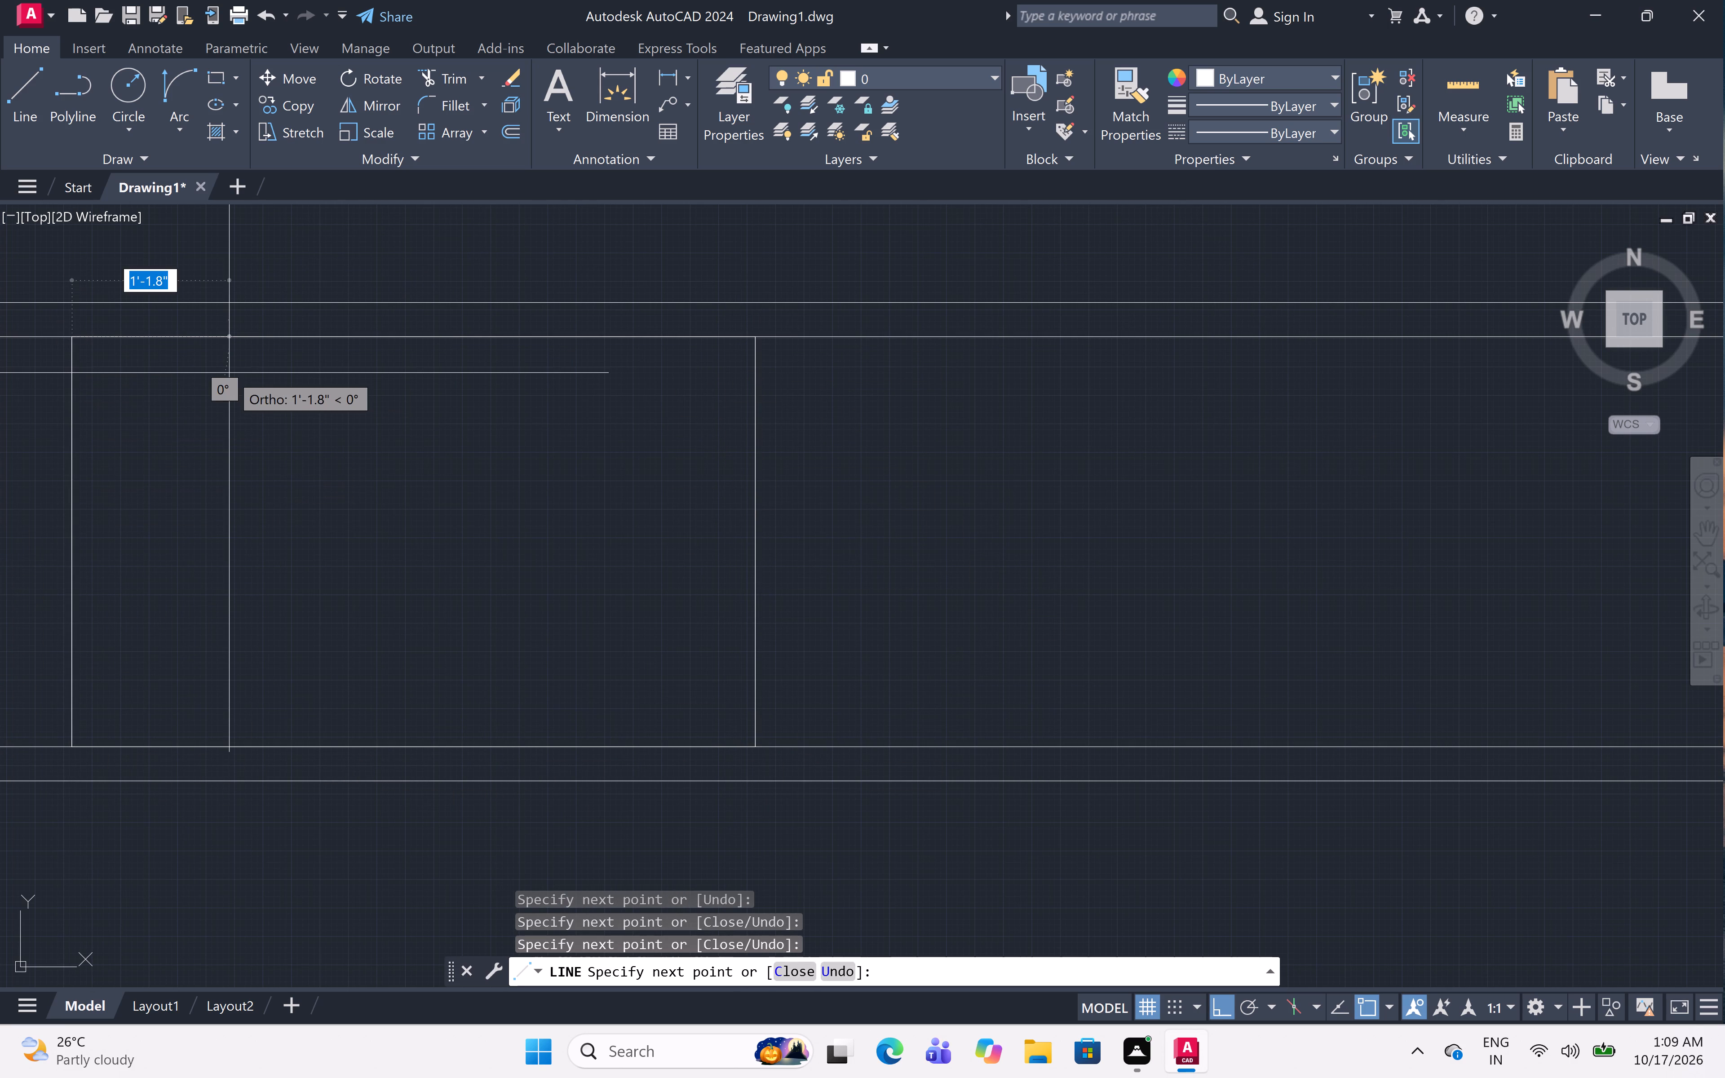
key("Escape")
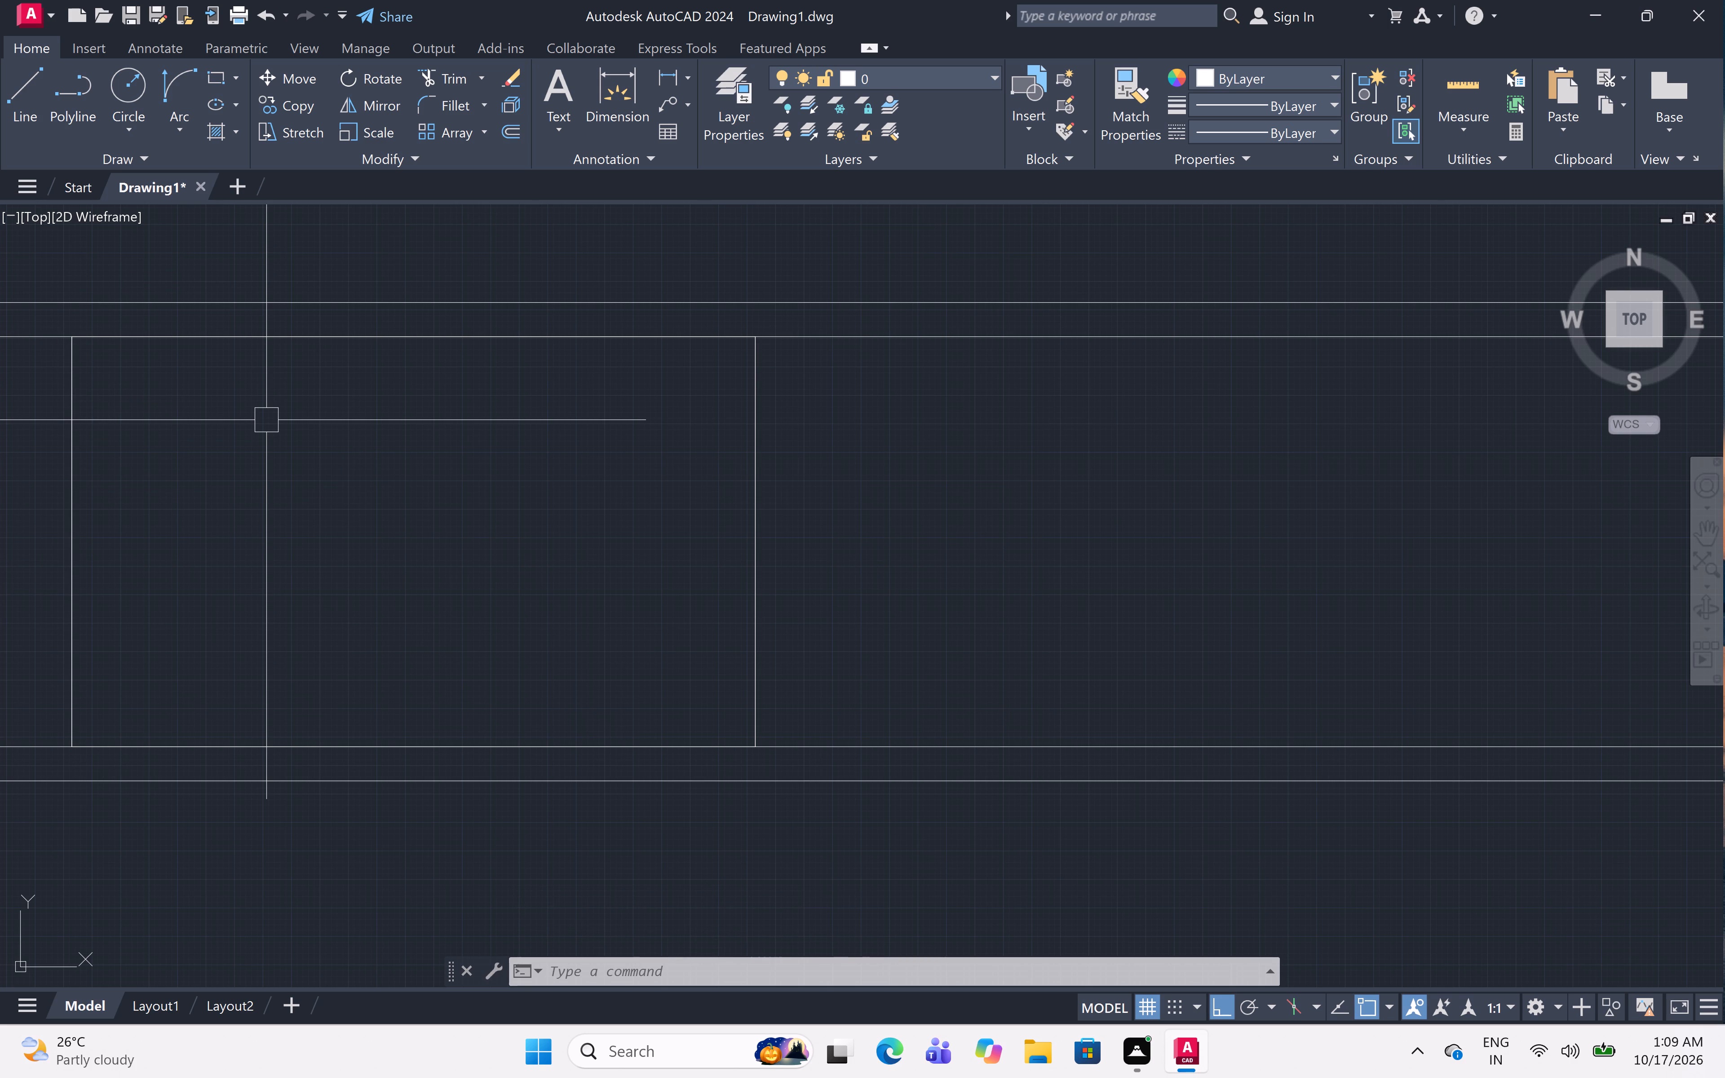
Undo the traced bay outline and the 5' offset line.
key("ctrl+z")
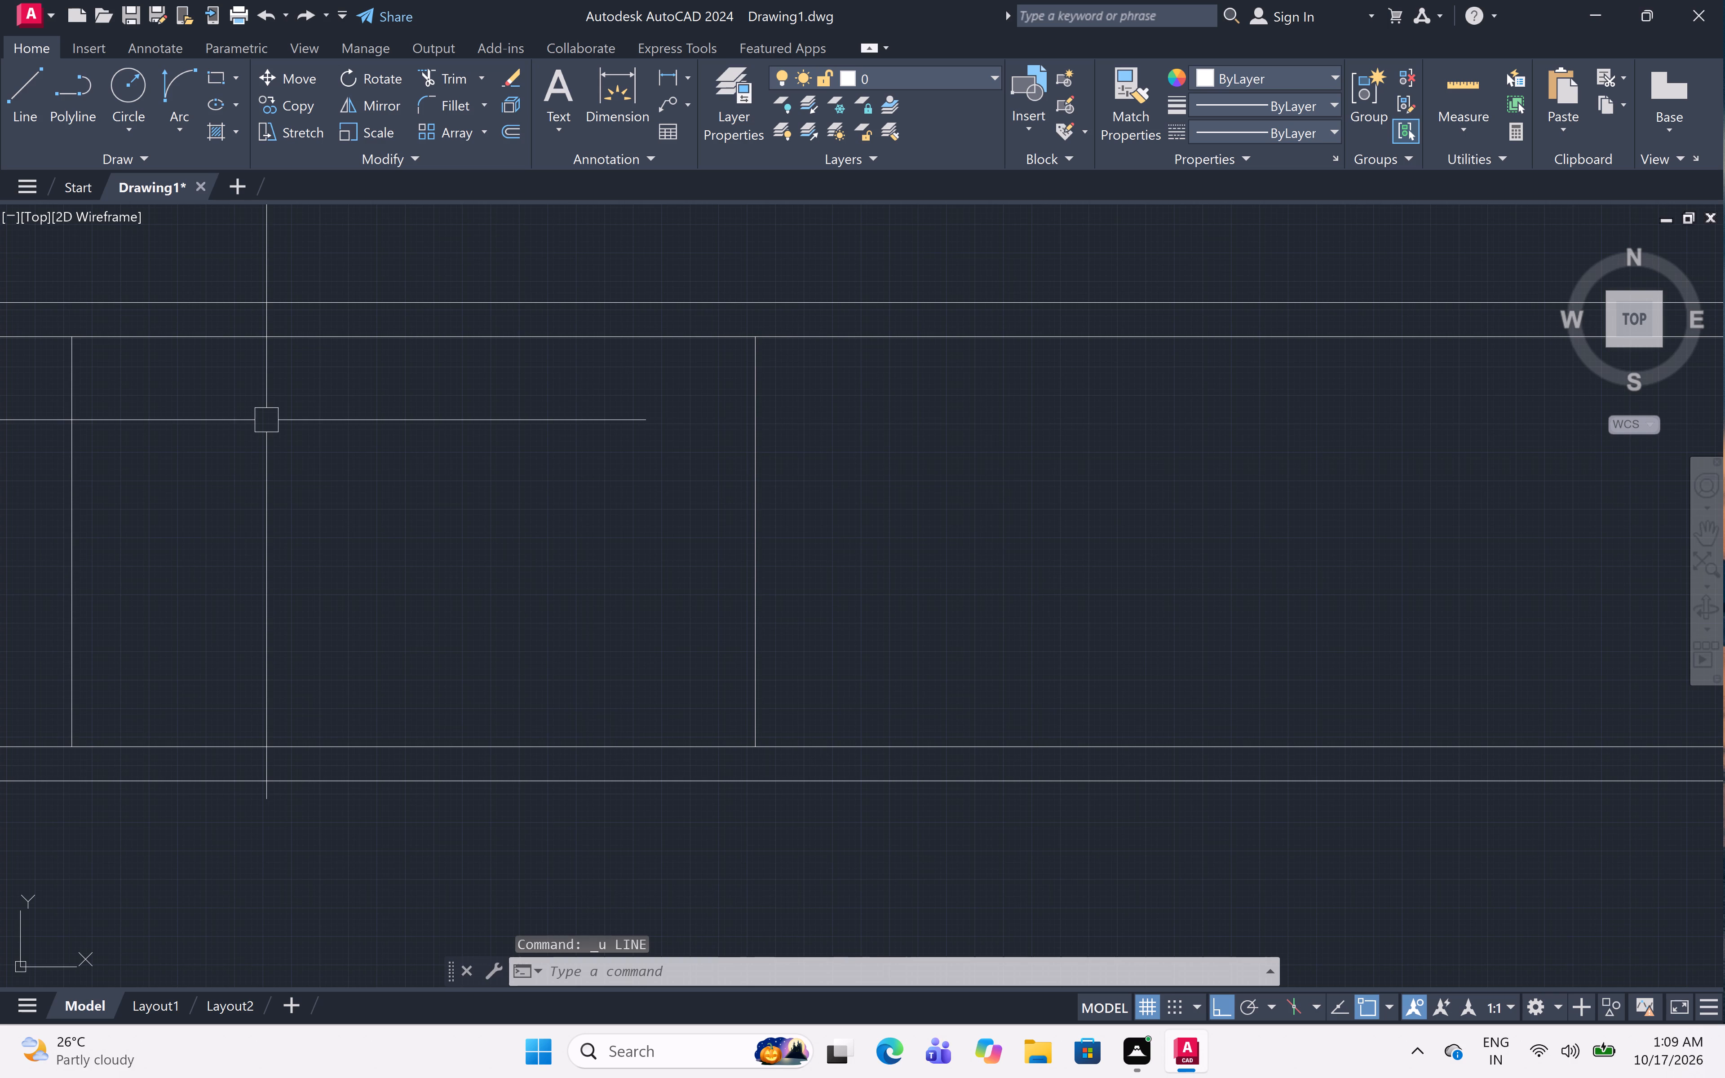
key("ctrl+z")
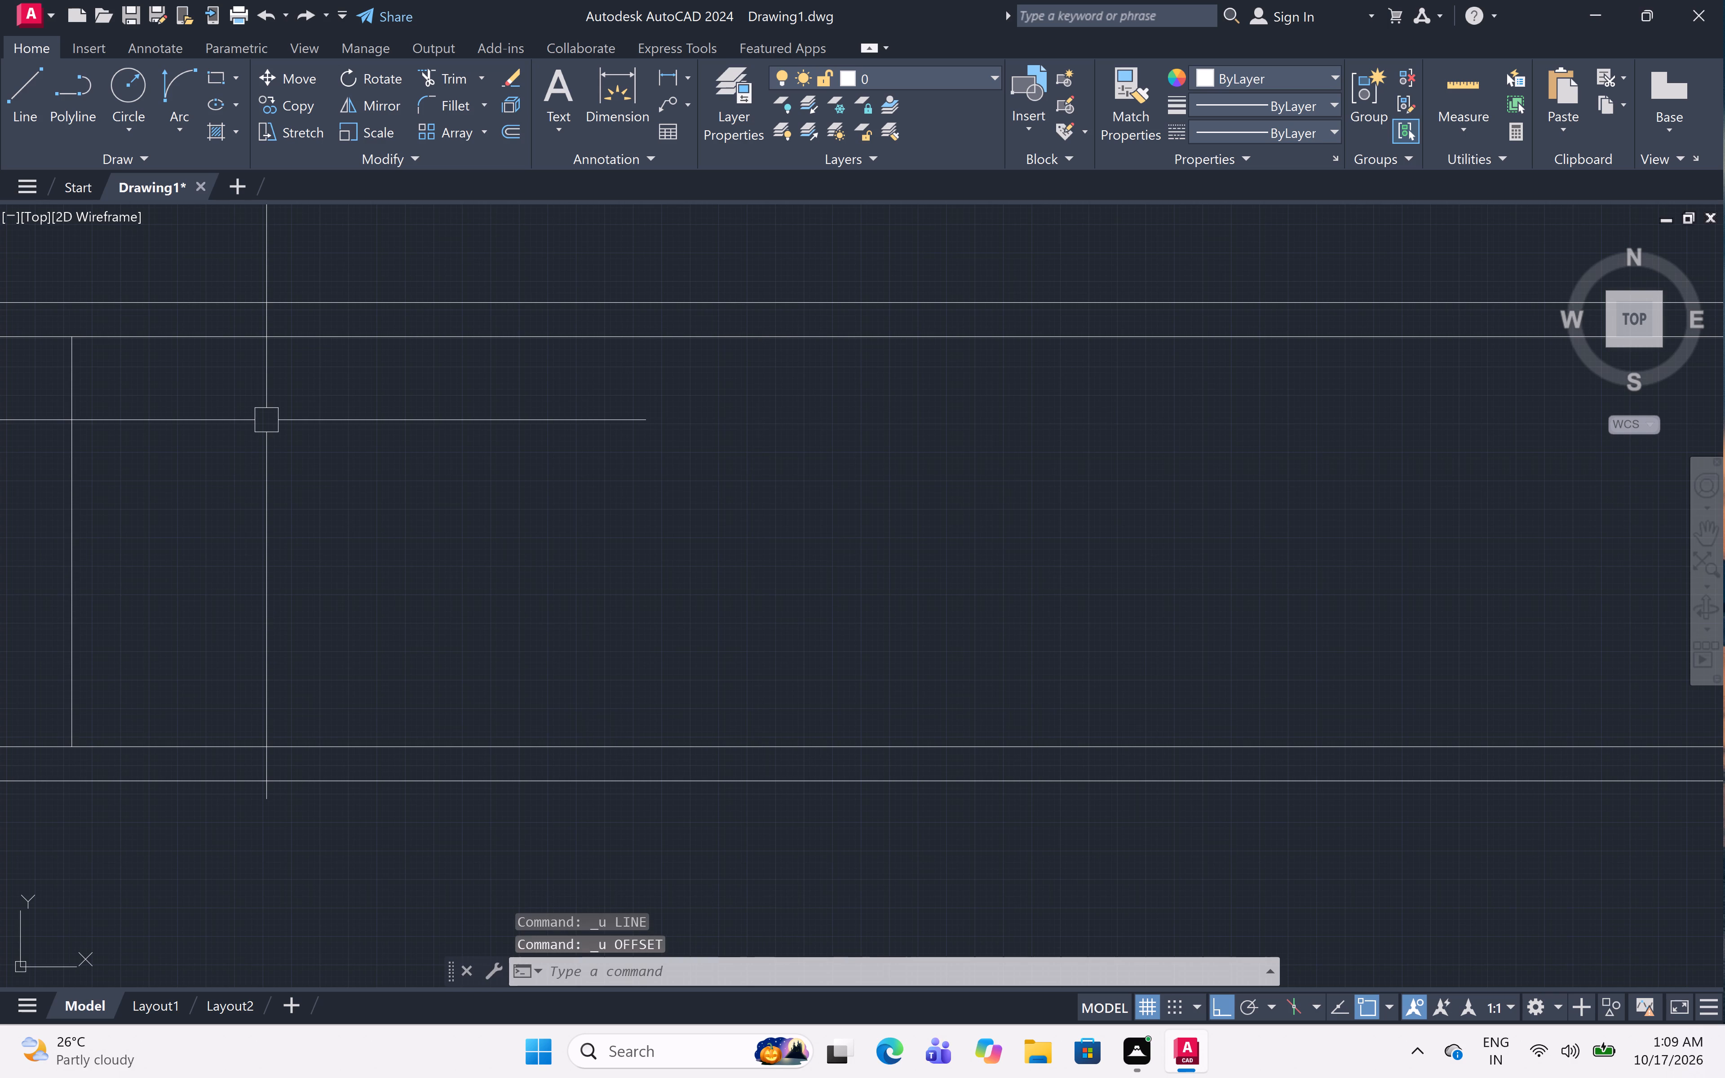
Offset the left end post's inner vertical line 5' toward the middle of the parapet.
type("OFF")
key("space")
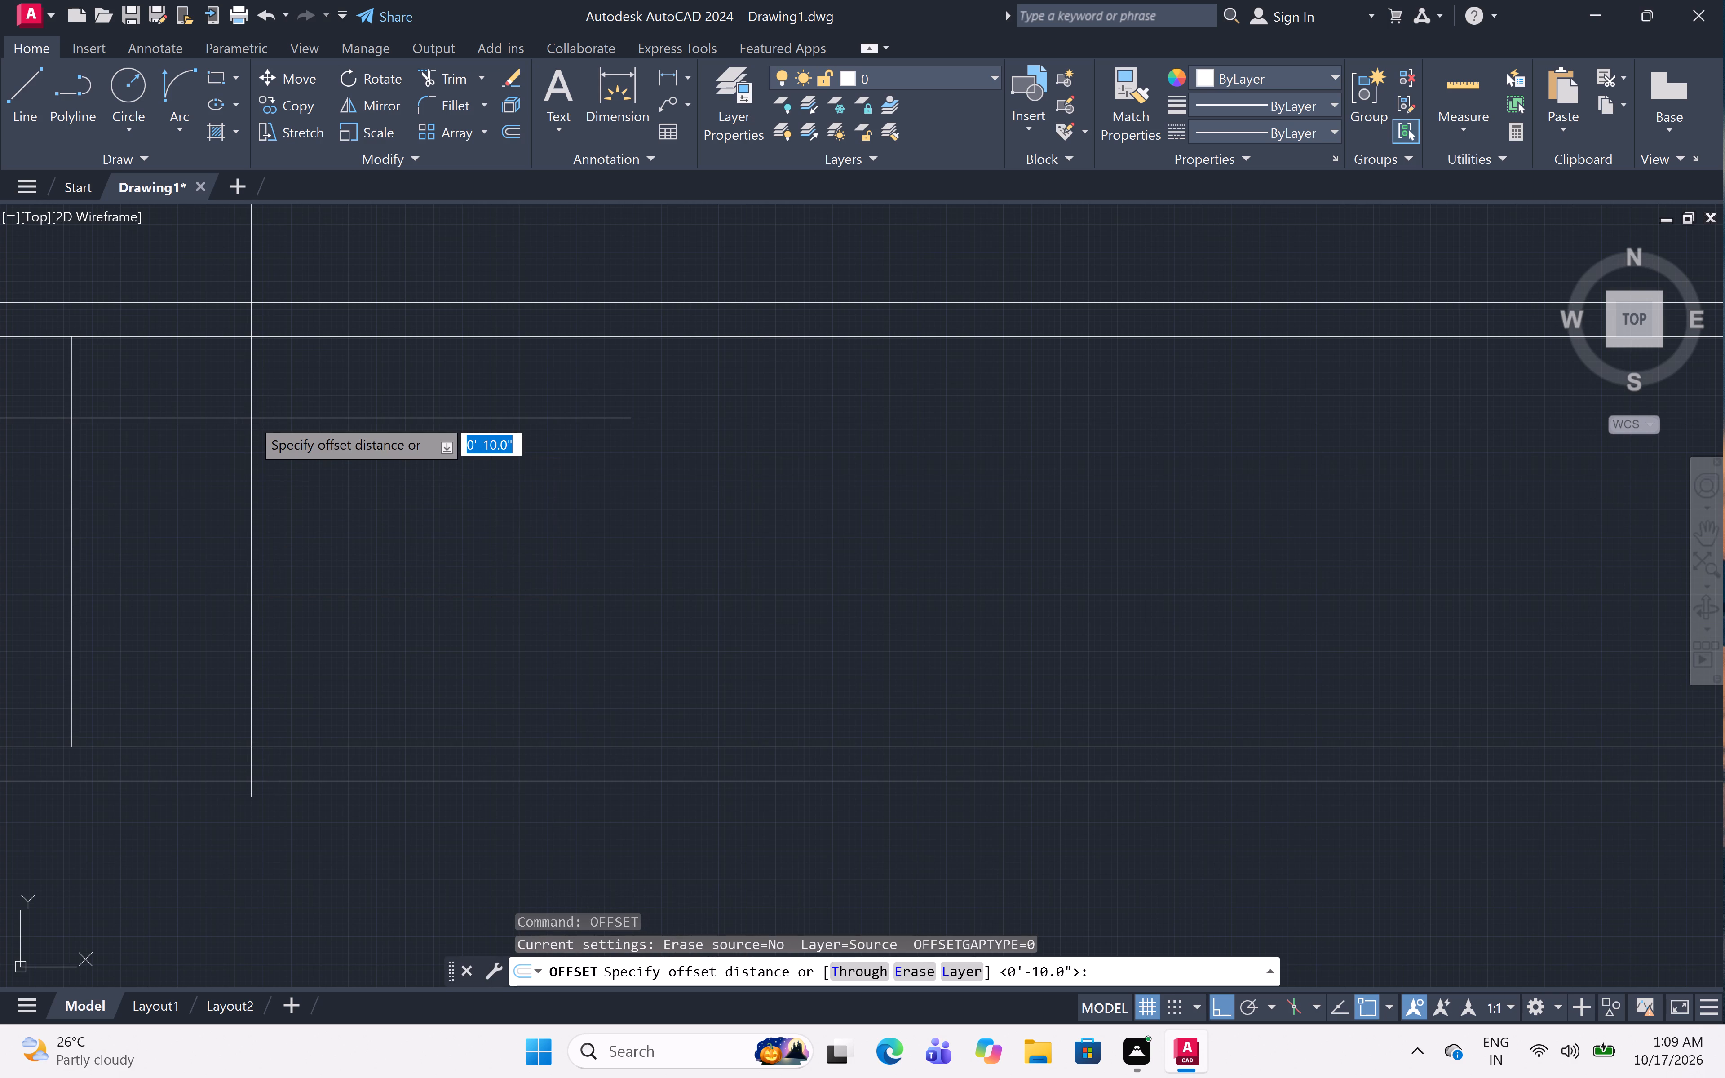
type("5'")
key("space")
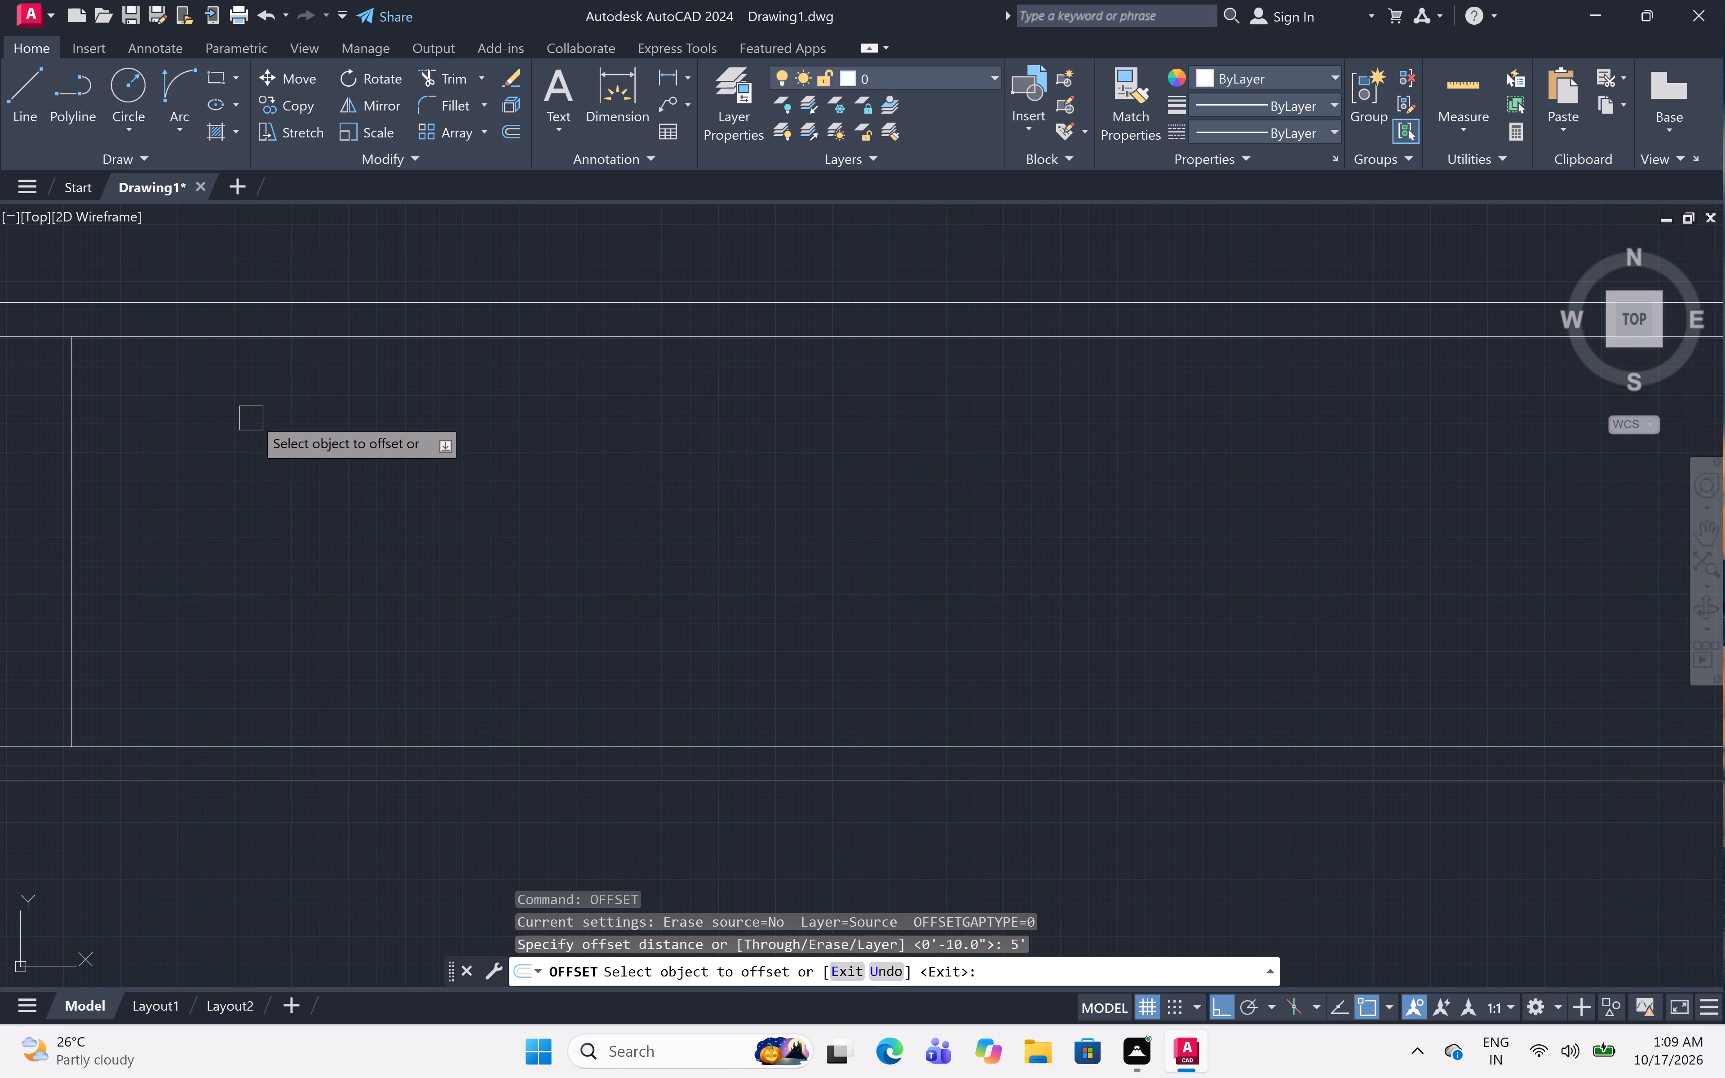
left_click(72, 532)
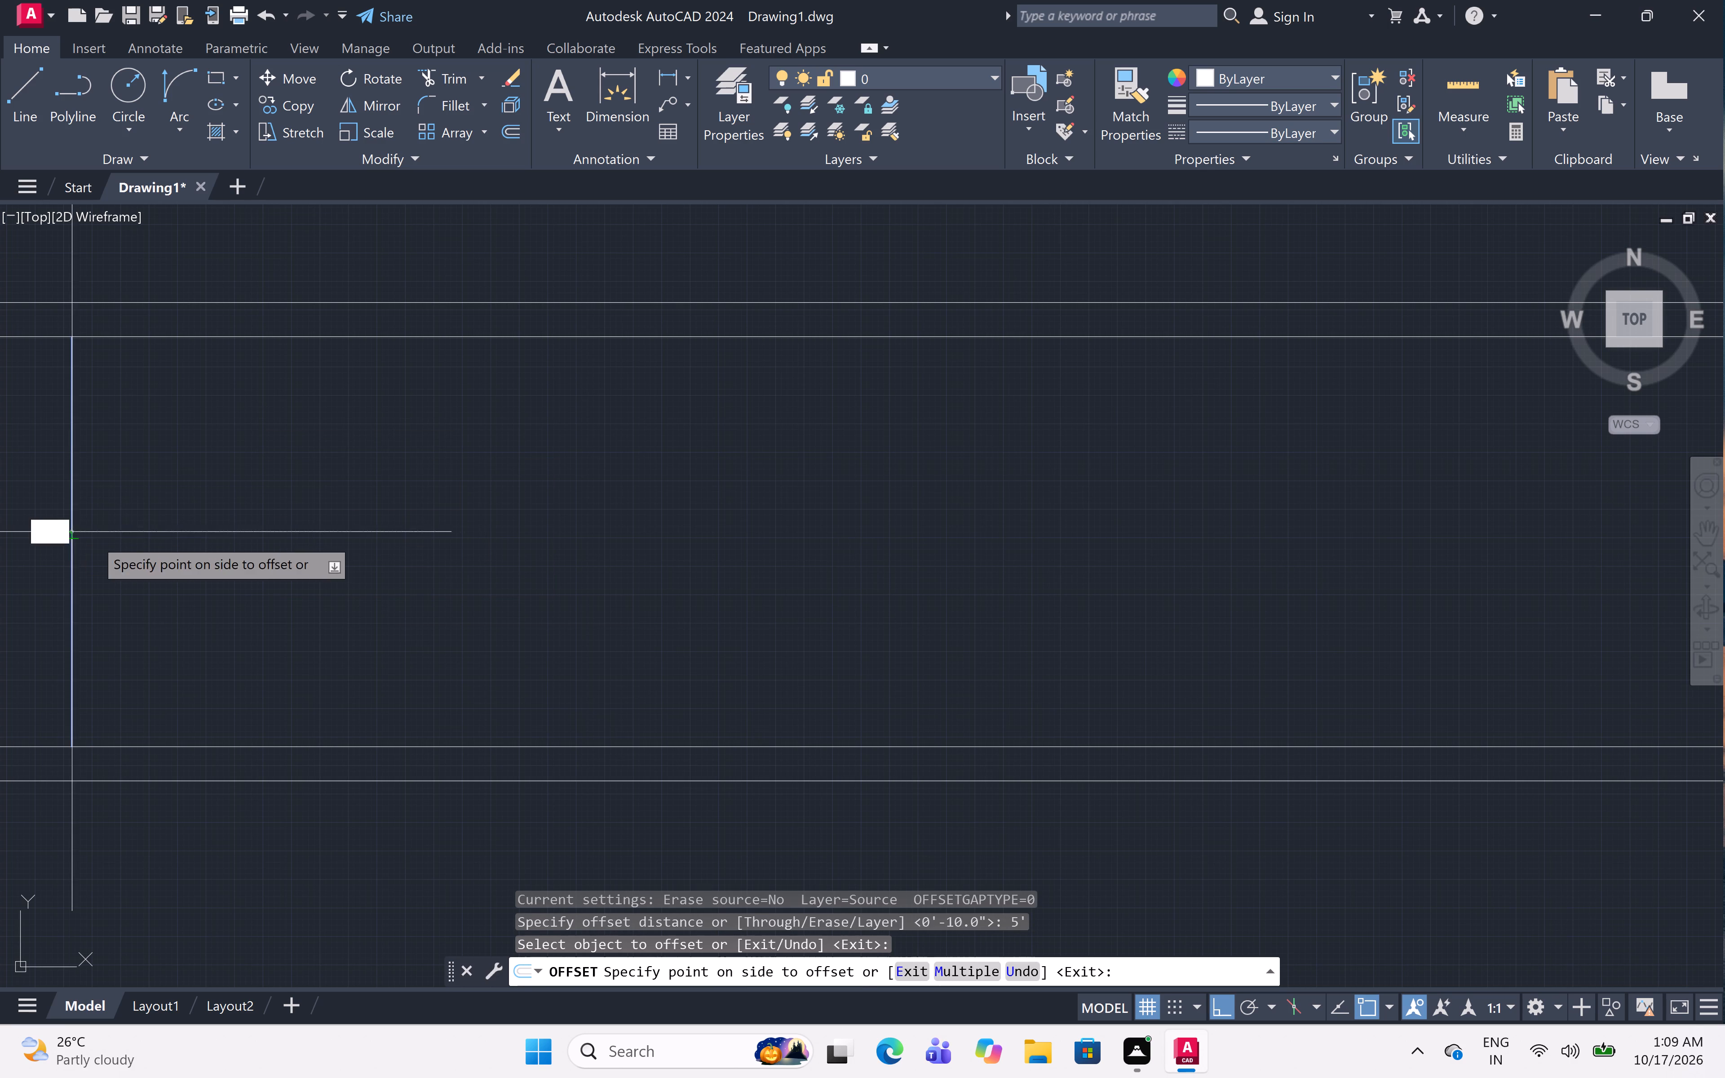
left_click(798, 540)
key("Escape")
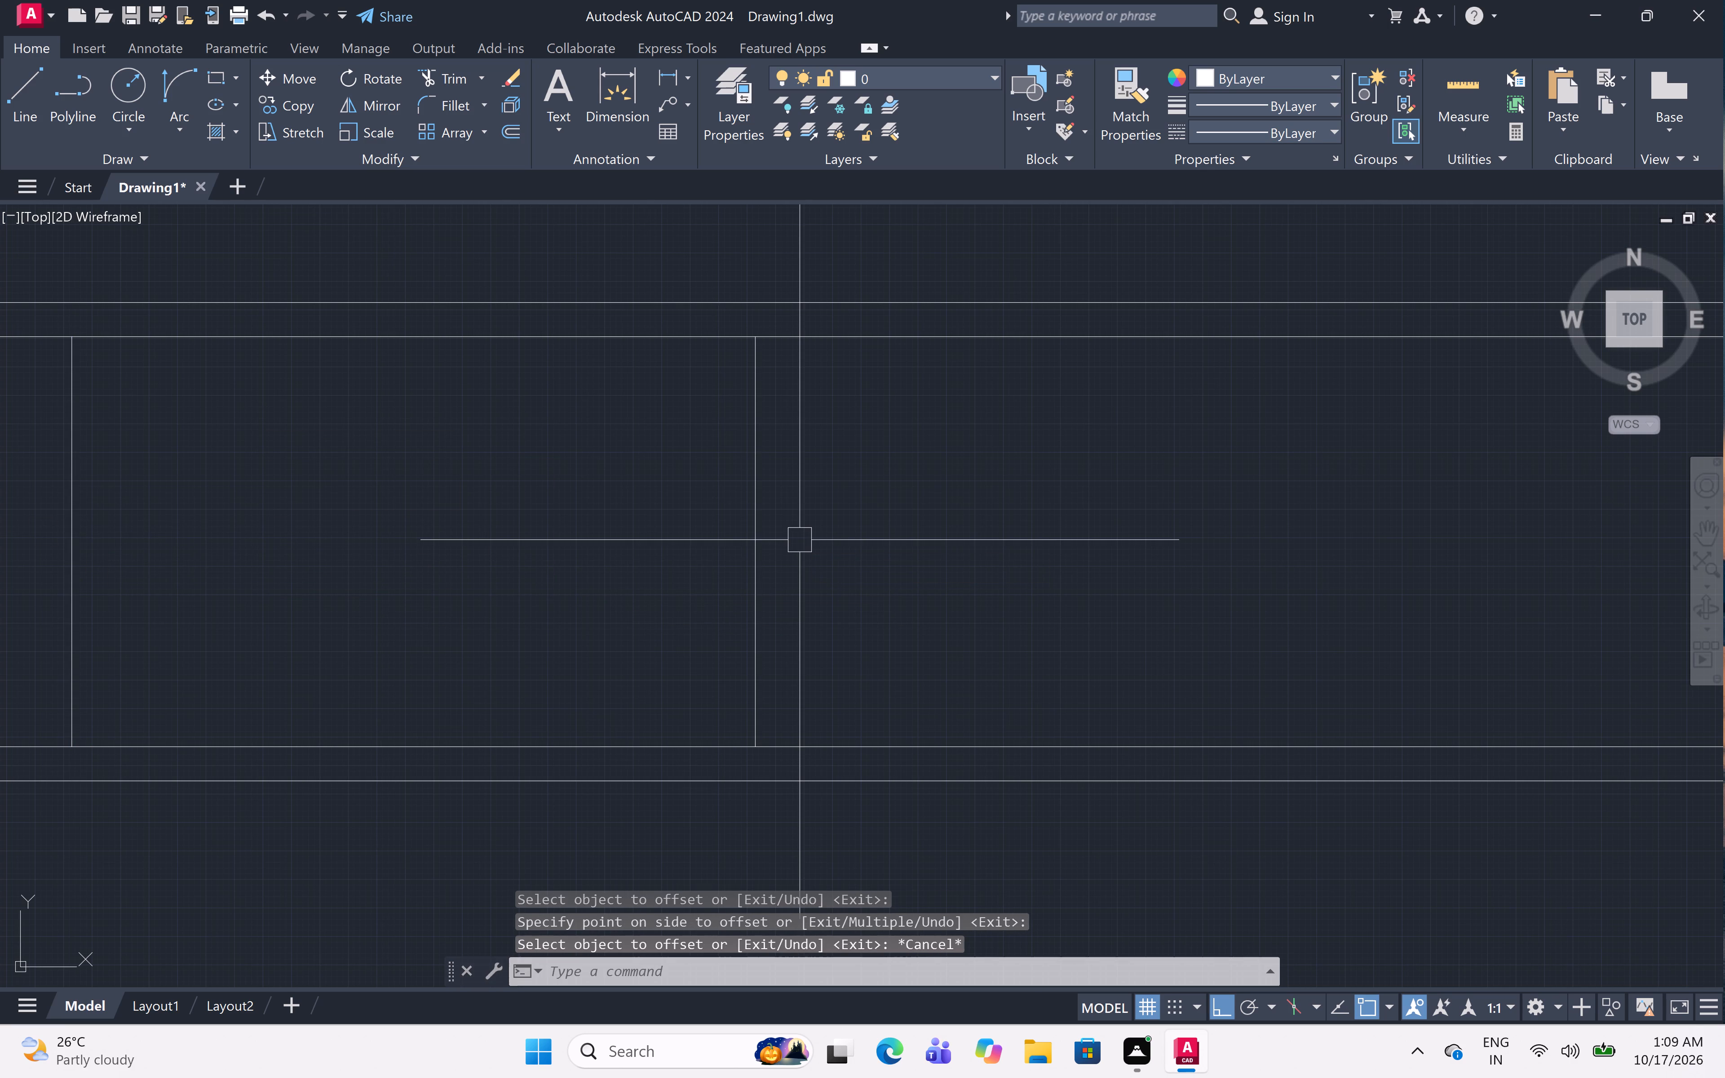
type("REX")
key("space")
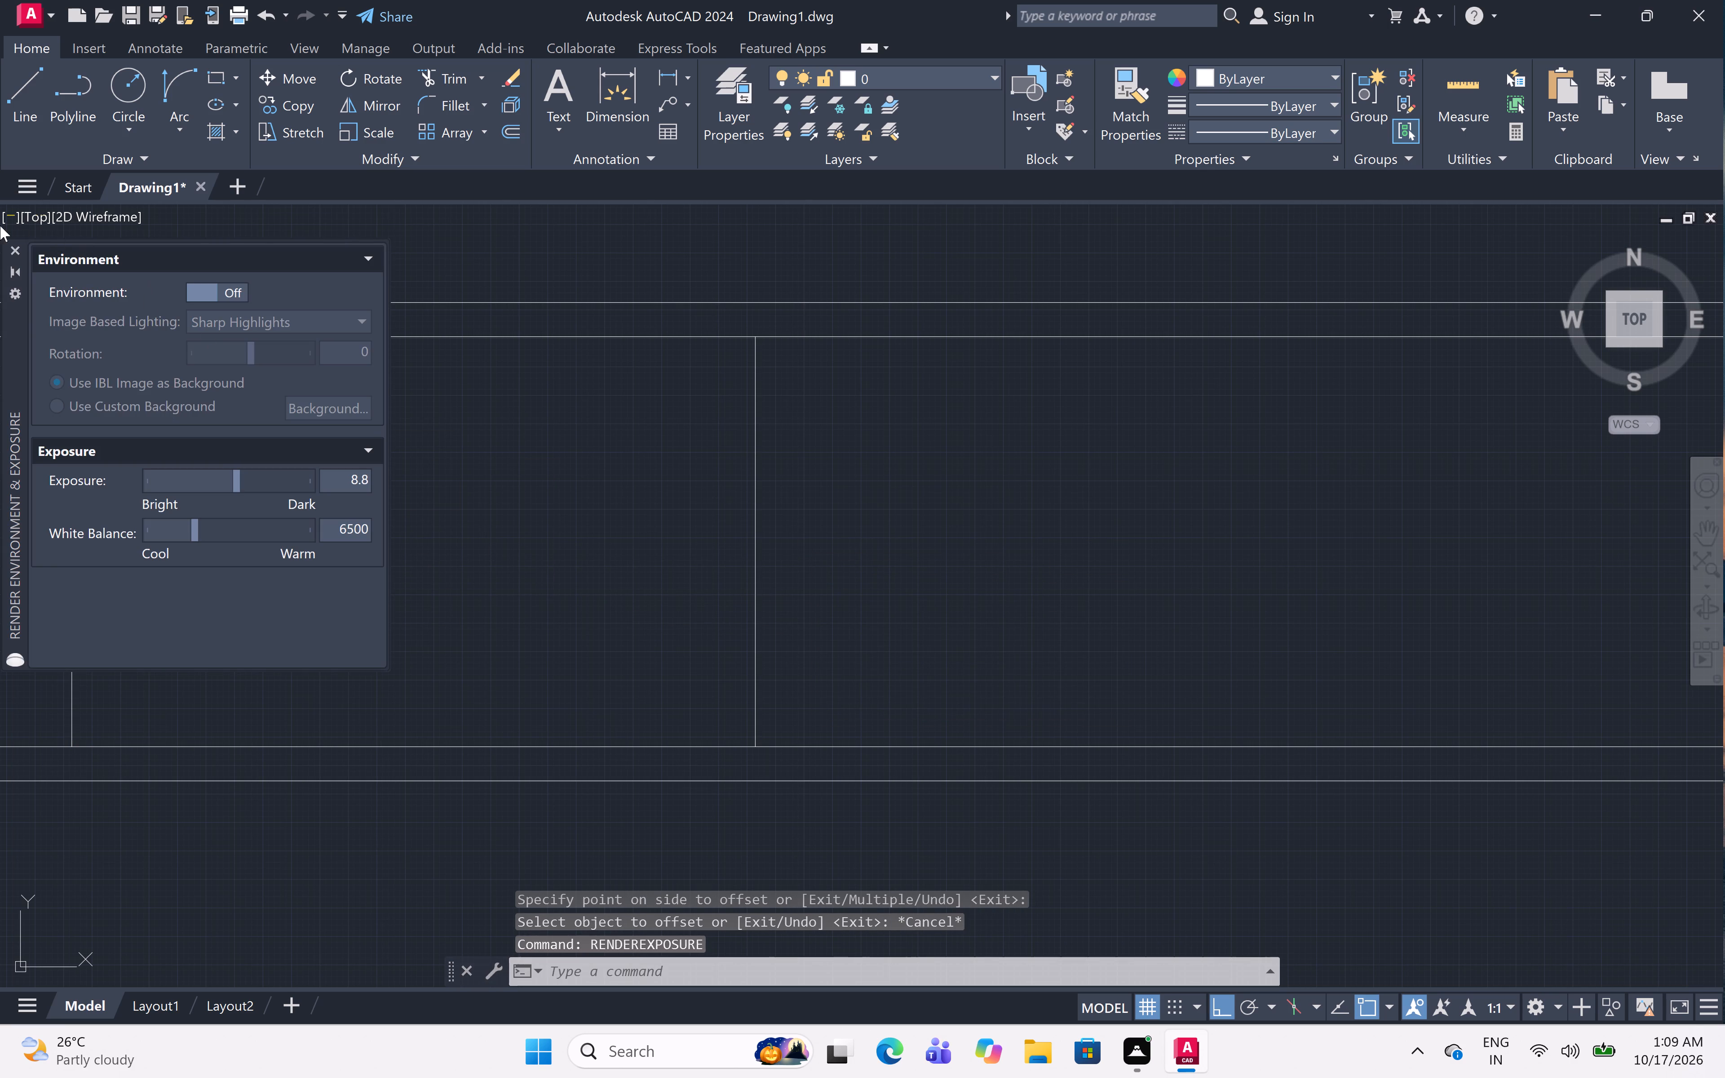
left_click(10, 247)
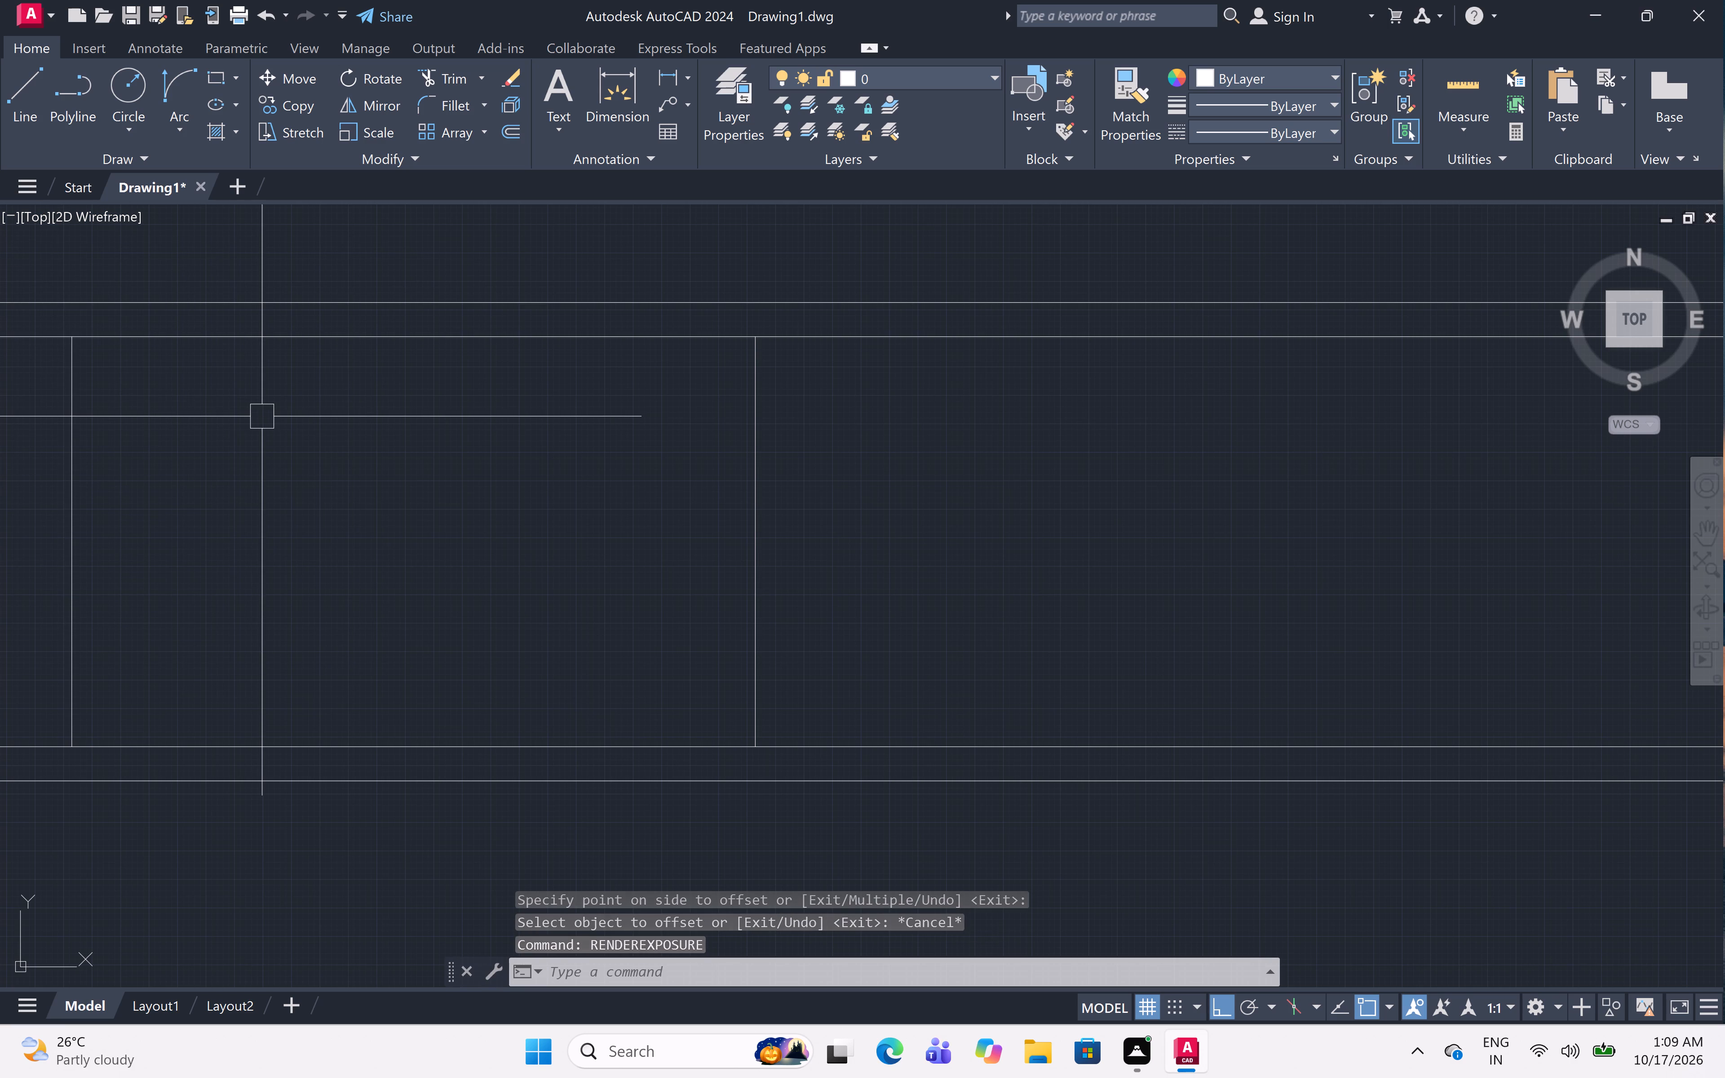
Draw a rectangle over the first parapet bay, from the post line's upper end to the 5' offset line's lower end.
type("RE")
type("C")
key("space")
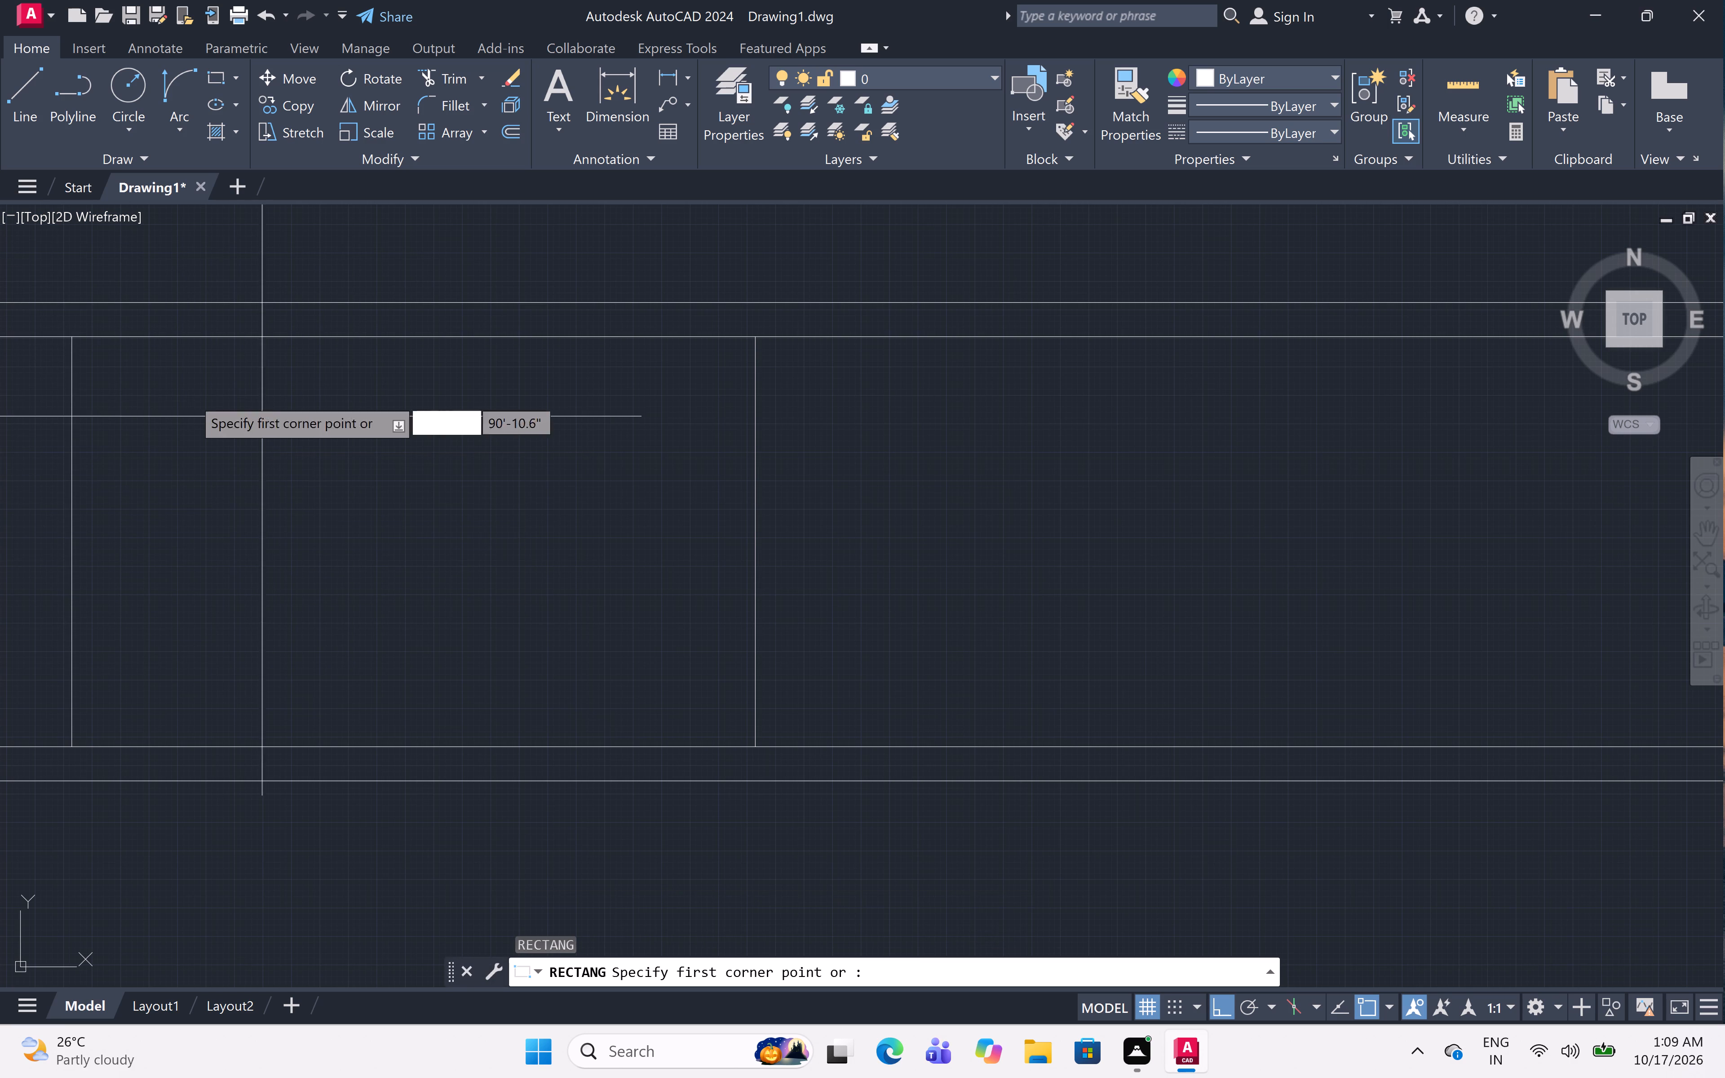
left_click(74, 337)
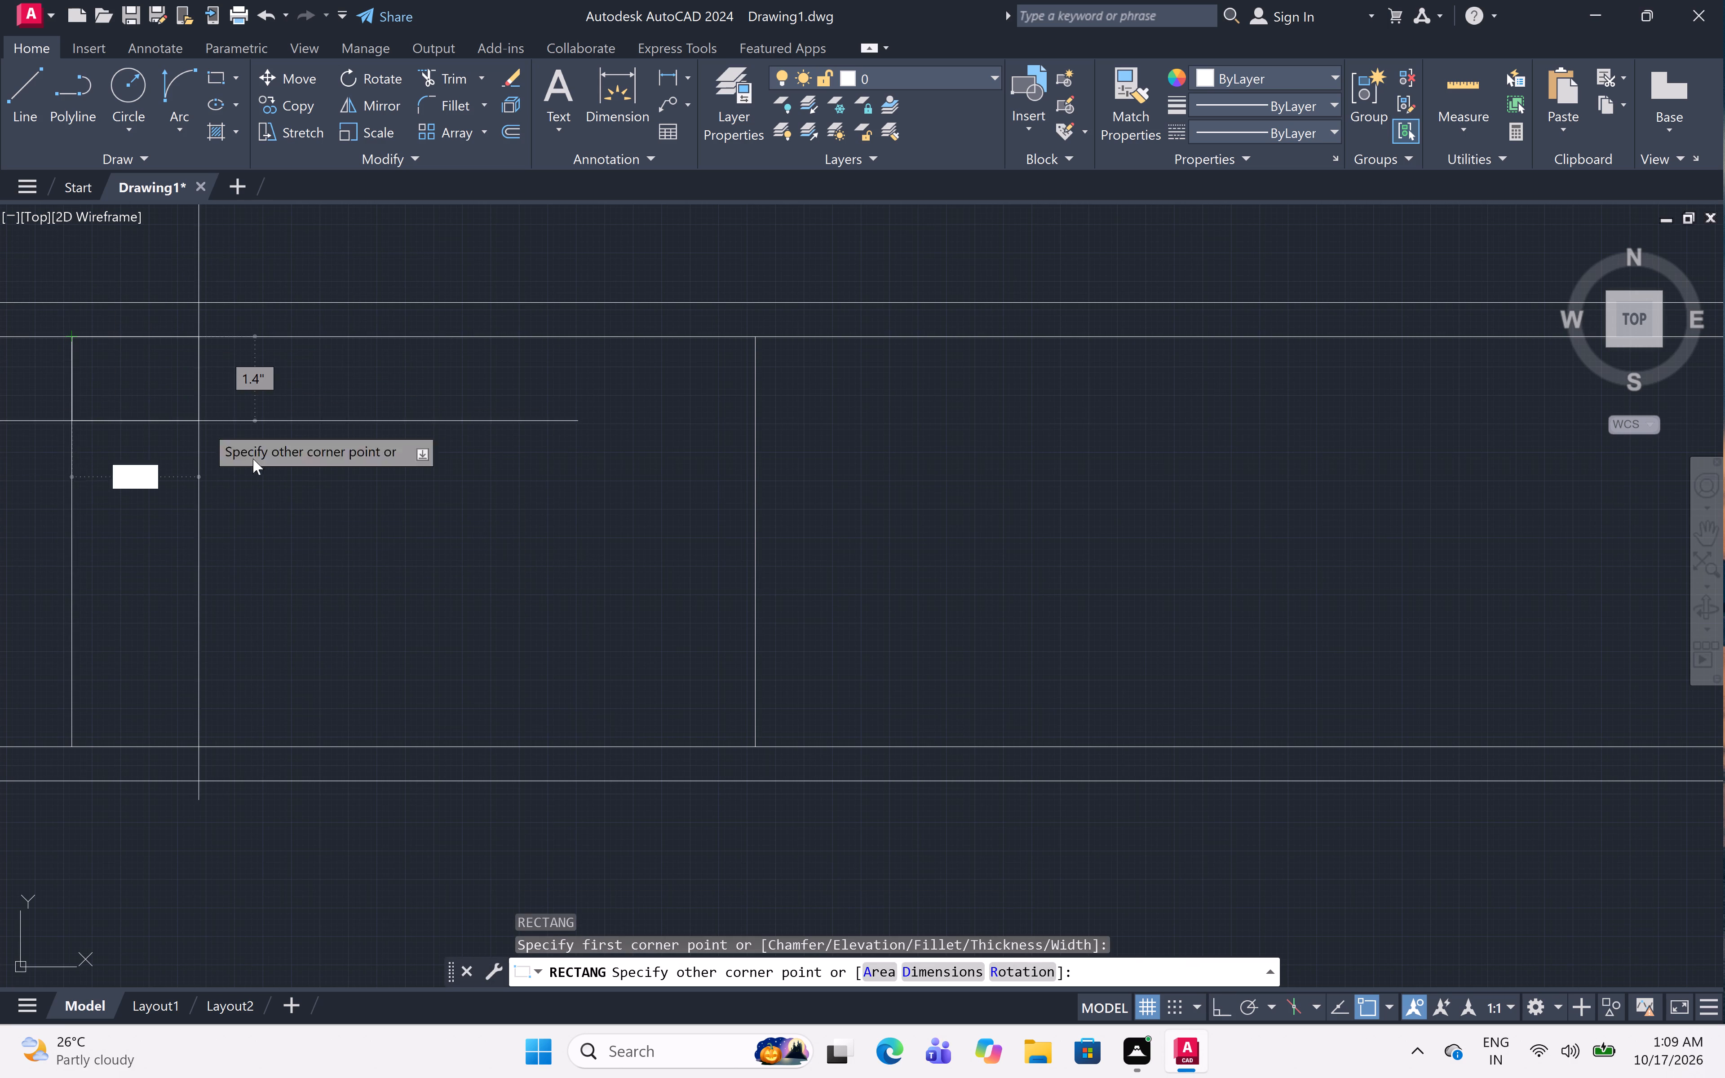
left_click(753, 744)
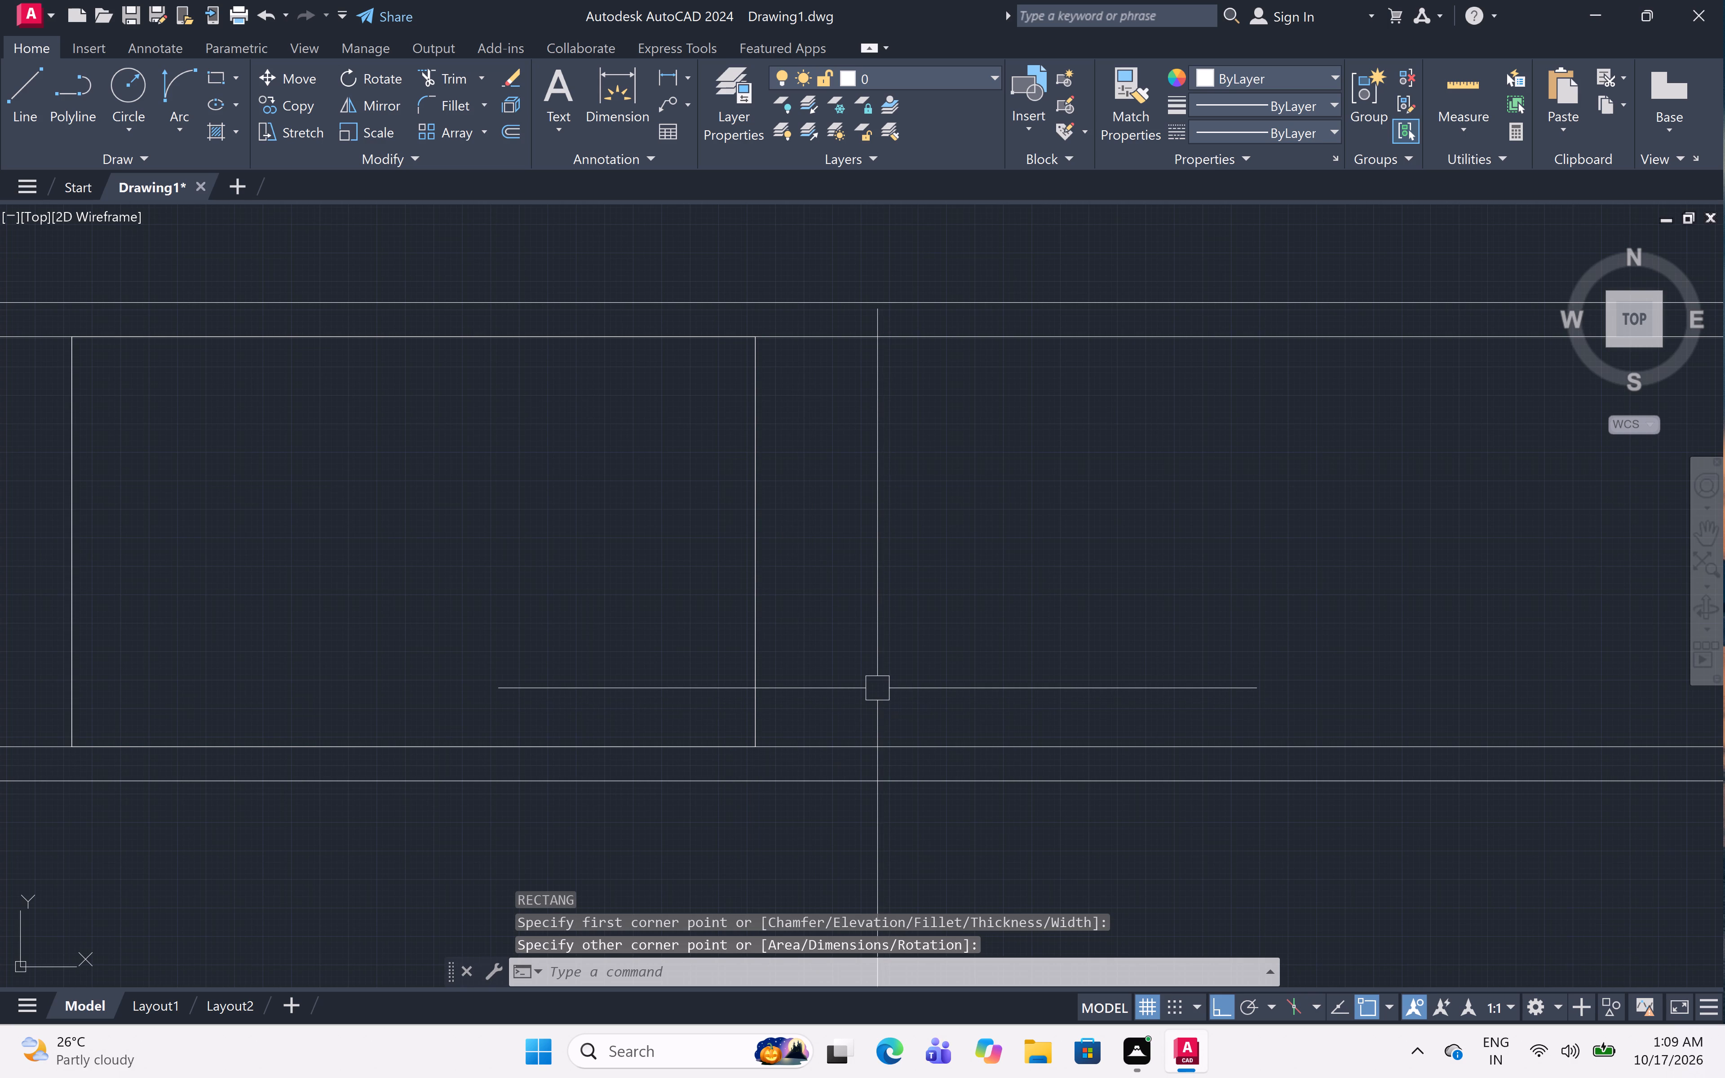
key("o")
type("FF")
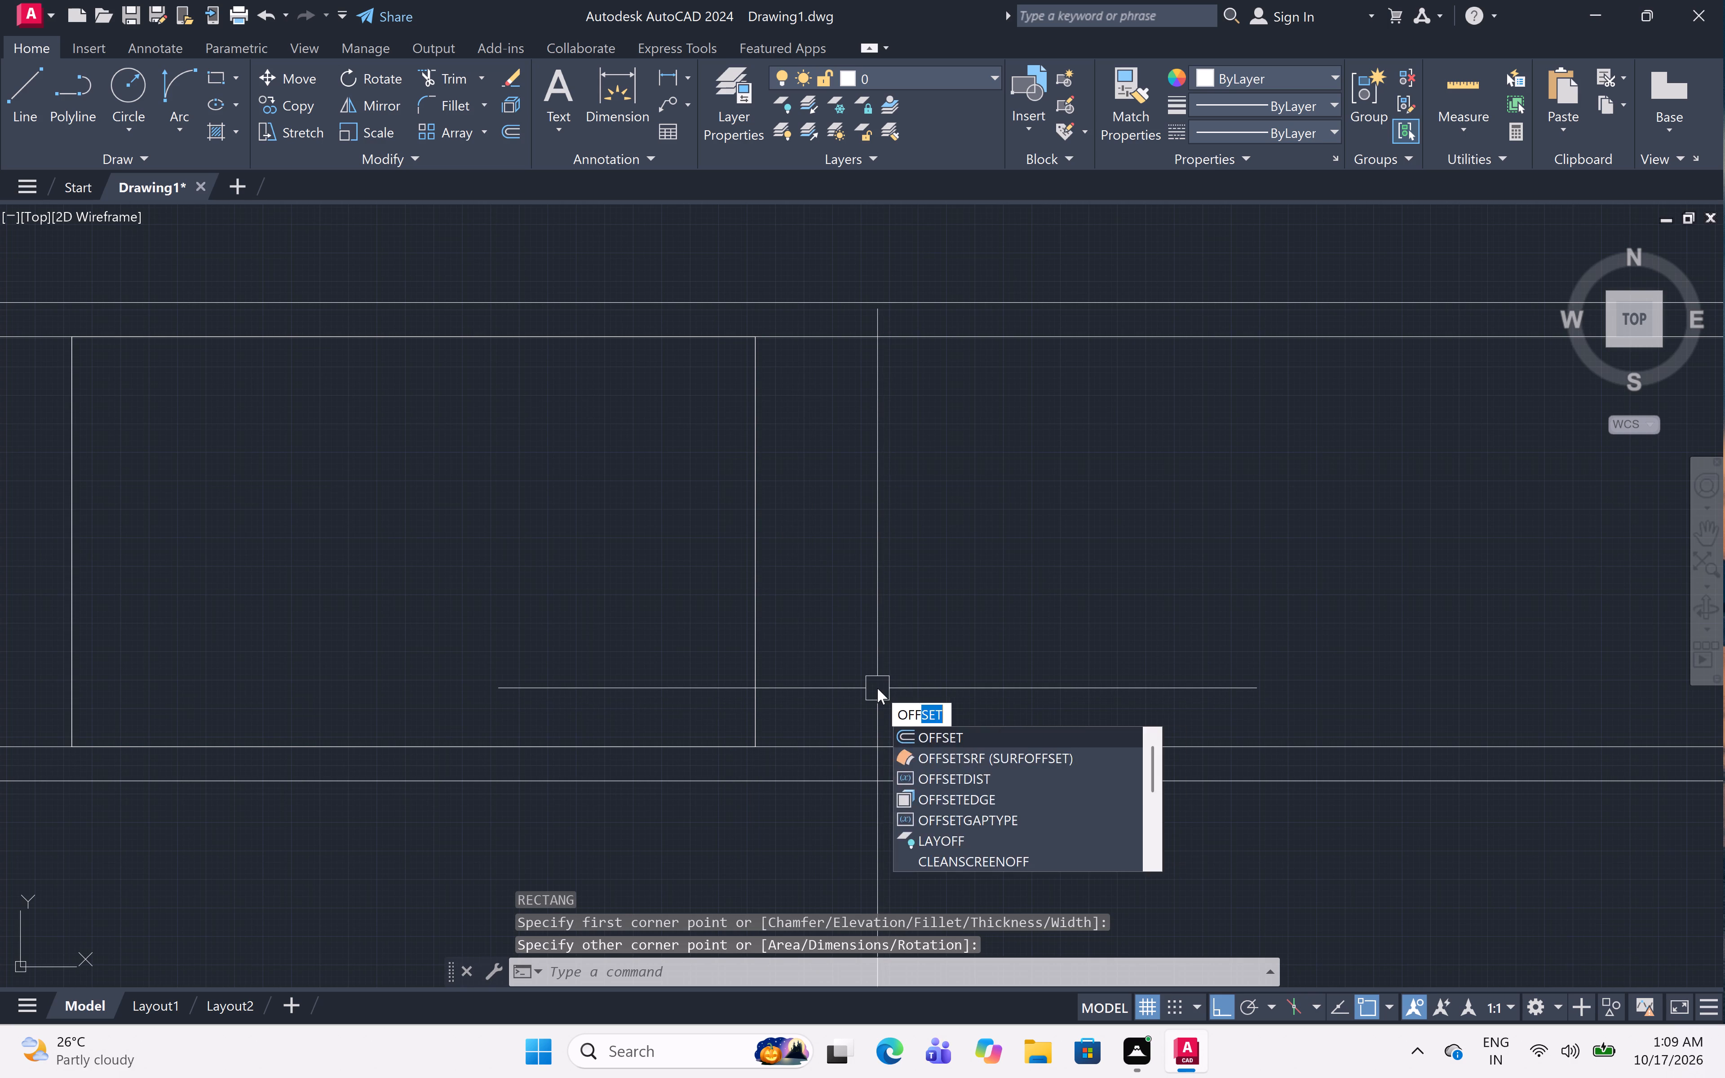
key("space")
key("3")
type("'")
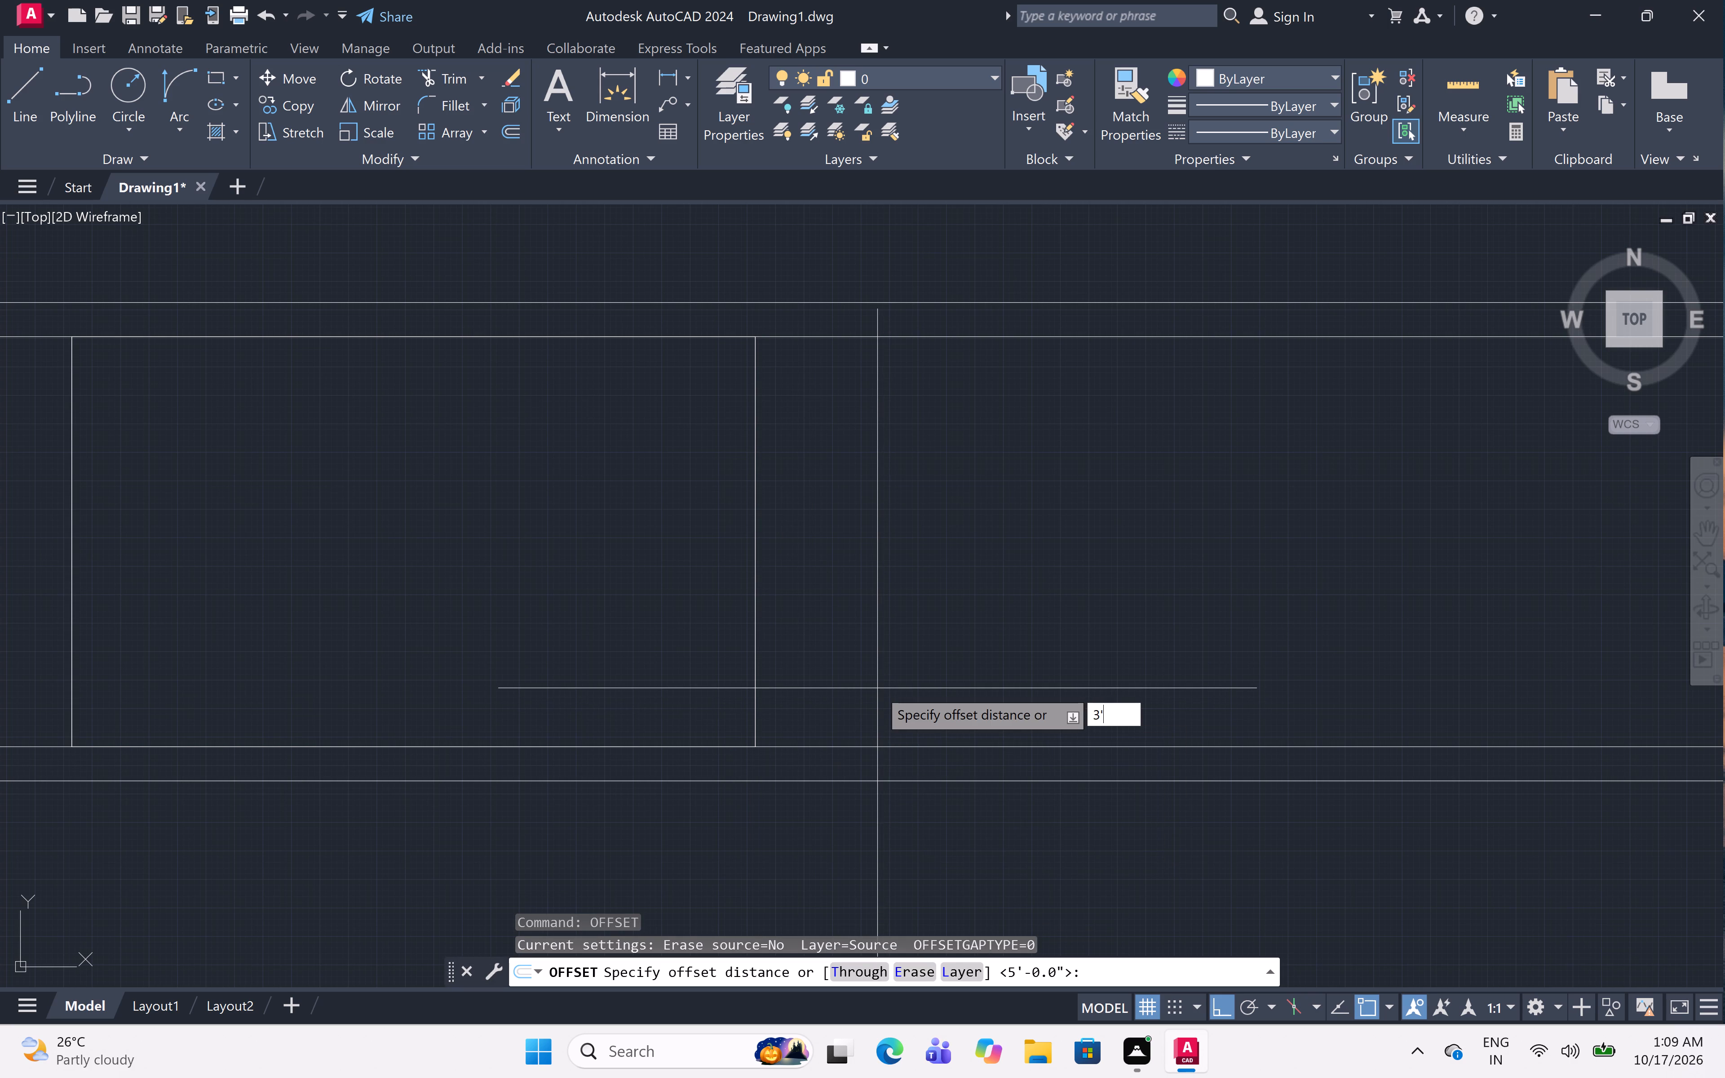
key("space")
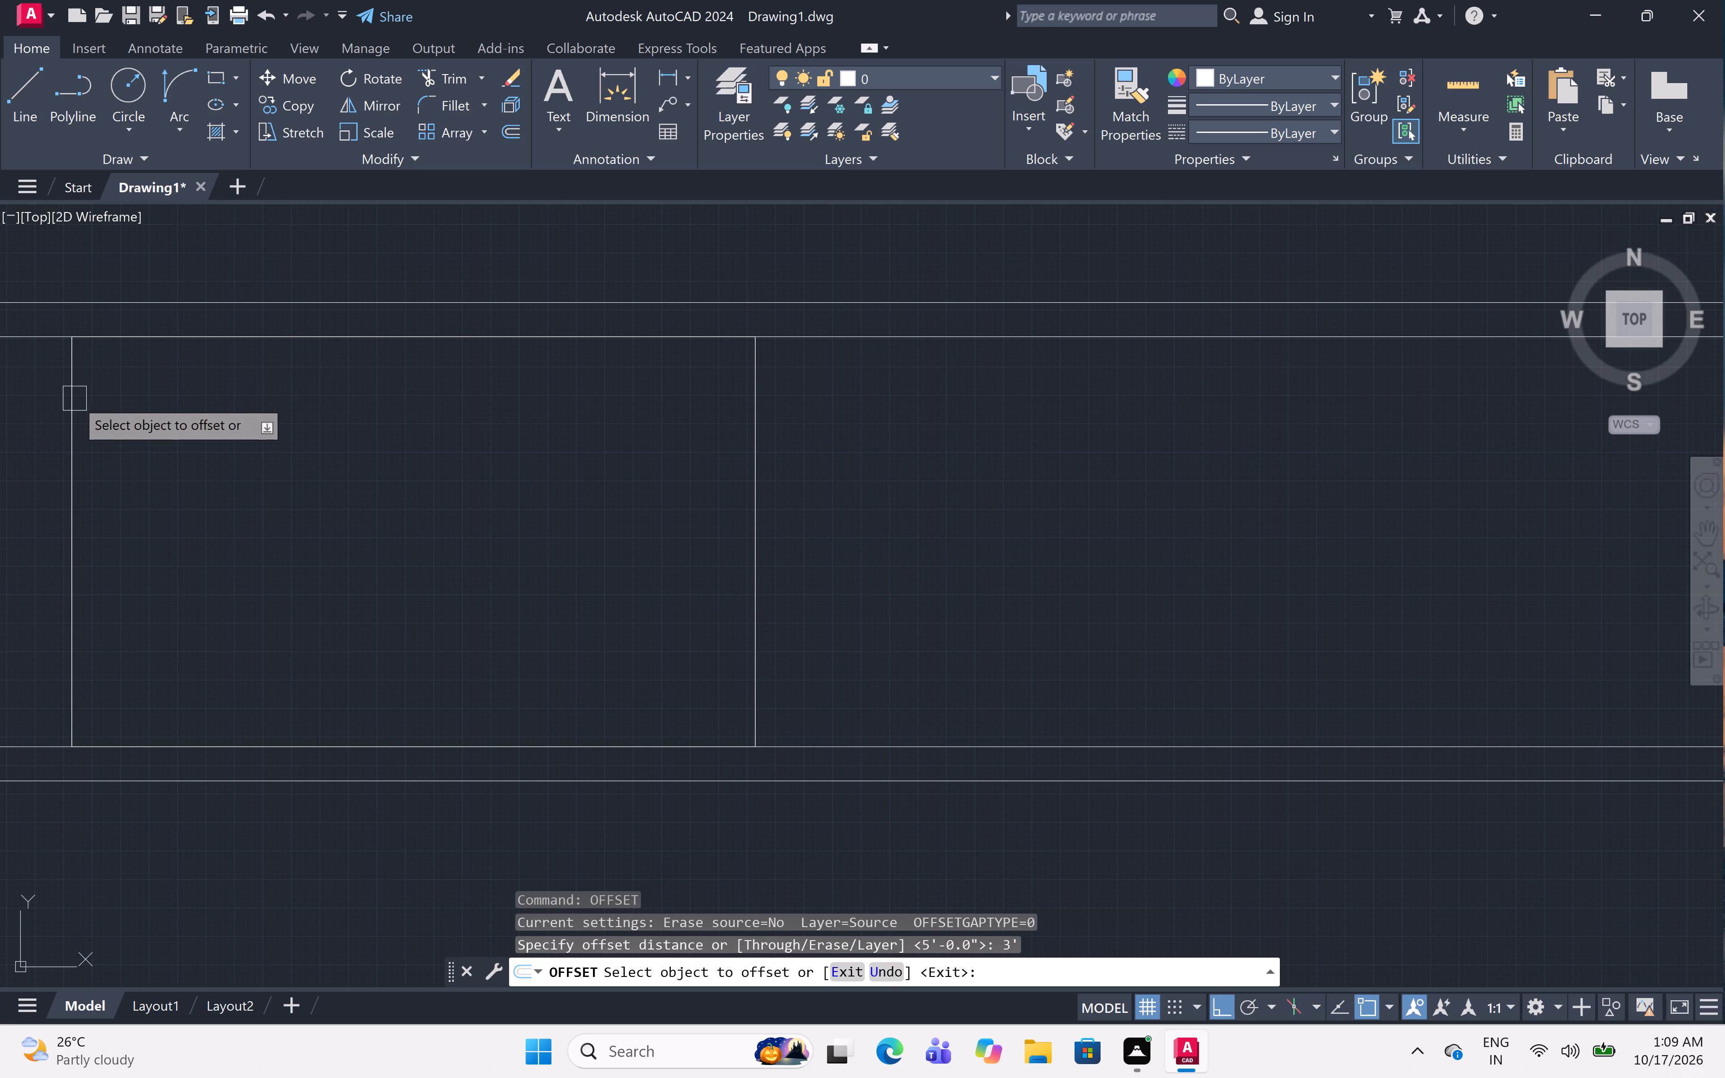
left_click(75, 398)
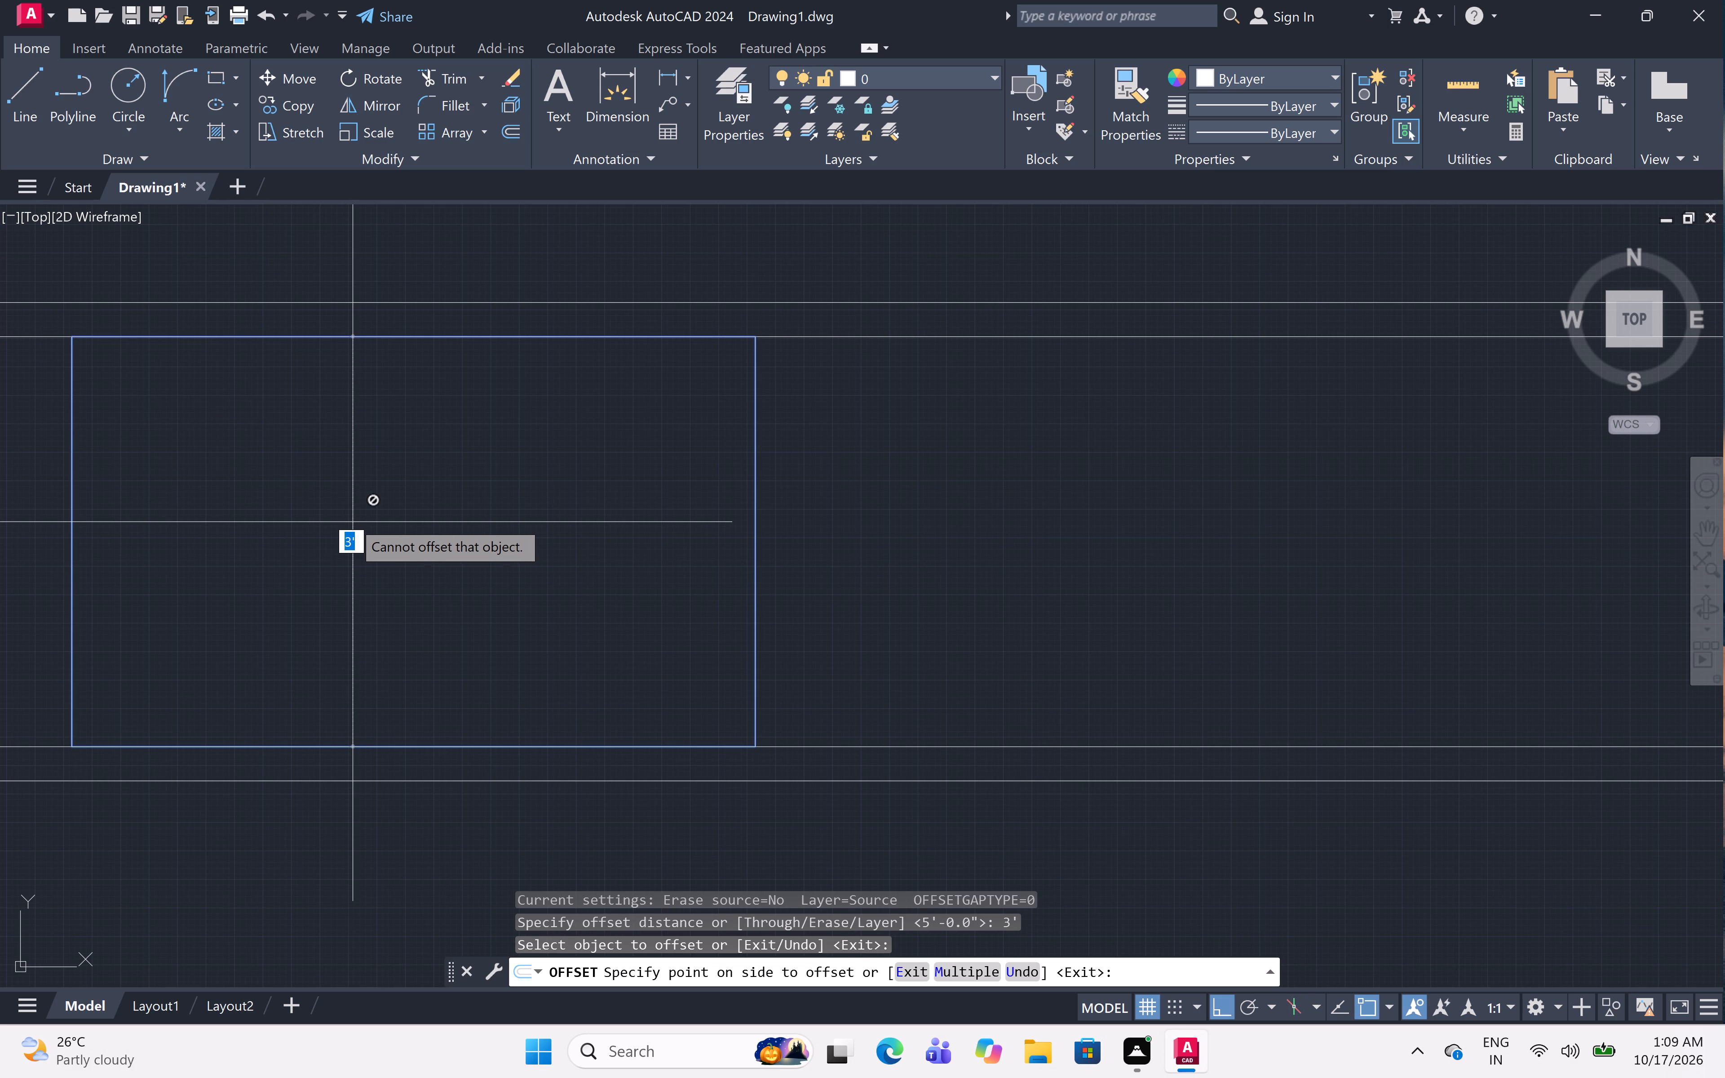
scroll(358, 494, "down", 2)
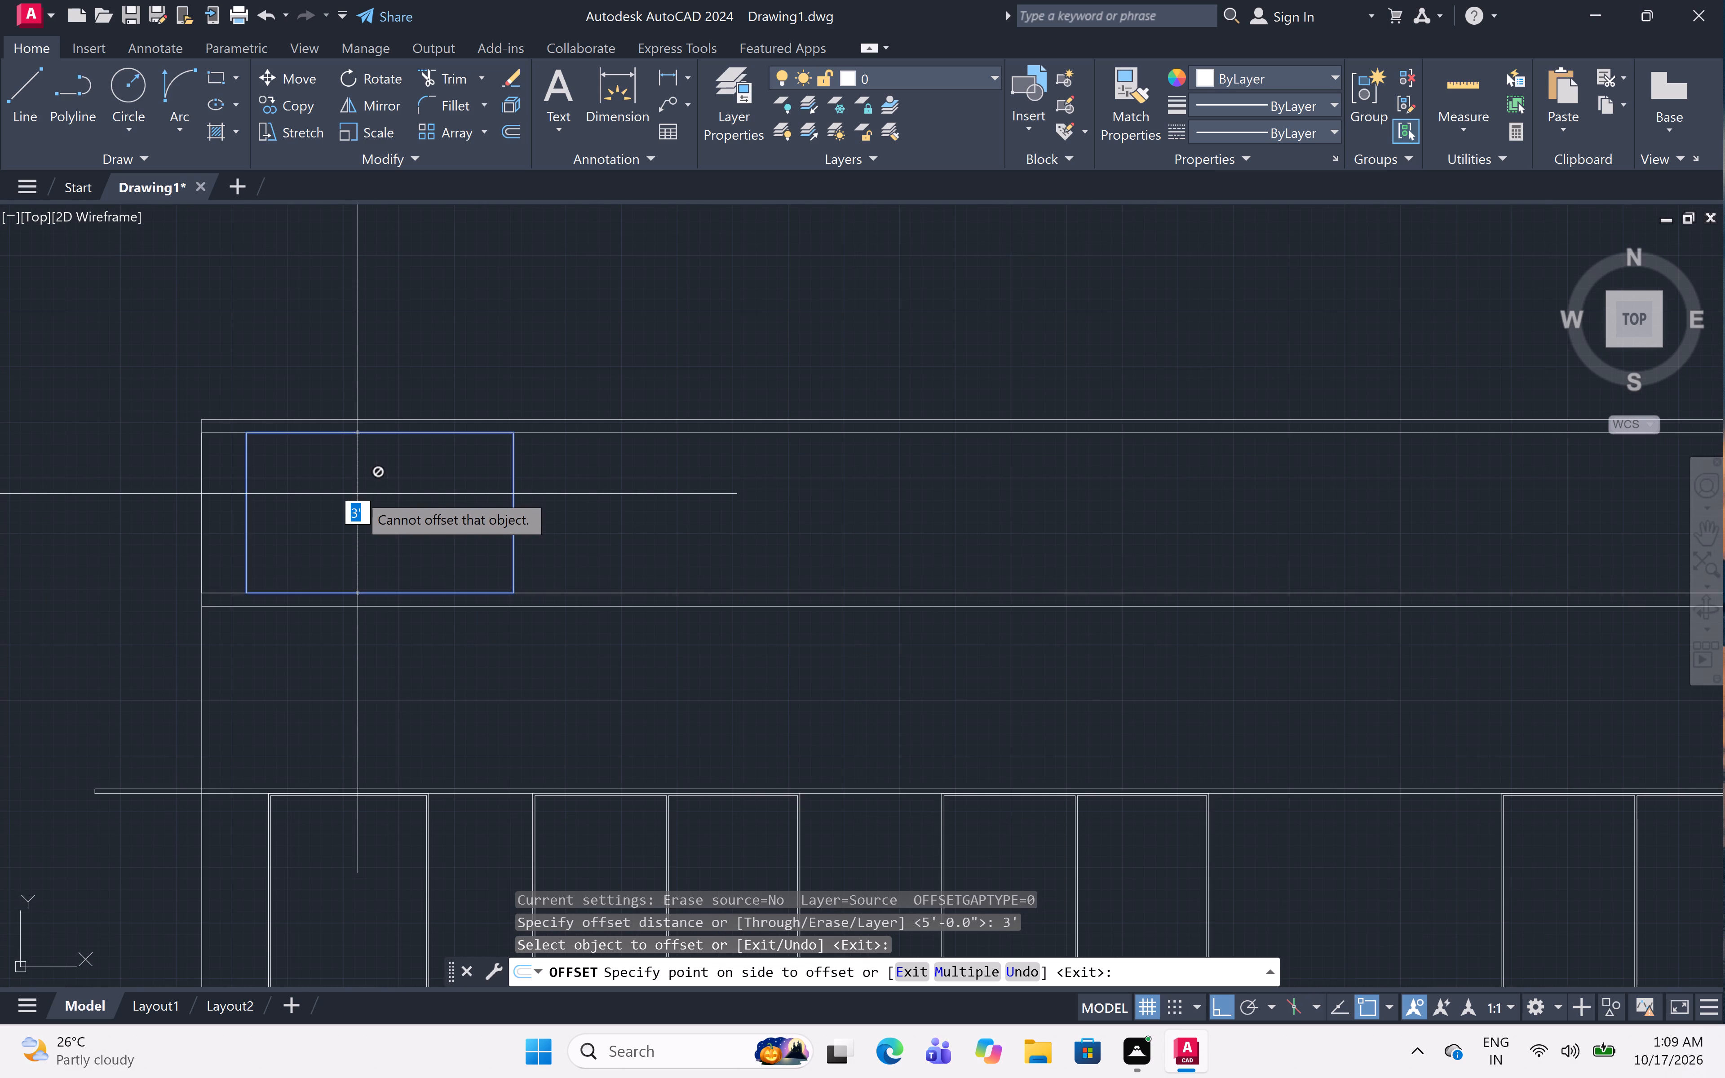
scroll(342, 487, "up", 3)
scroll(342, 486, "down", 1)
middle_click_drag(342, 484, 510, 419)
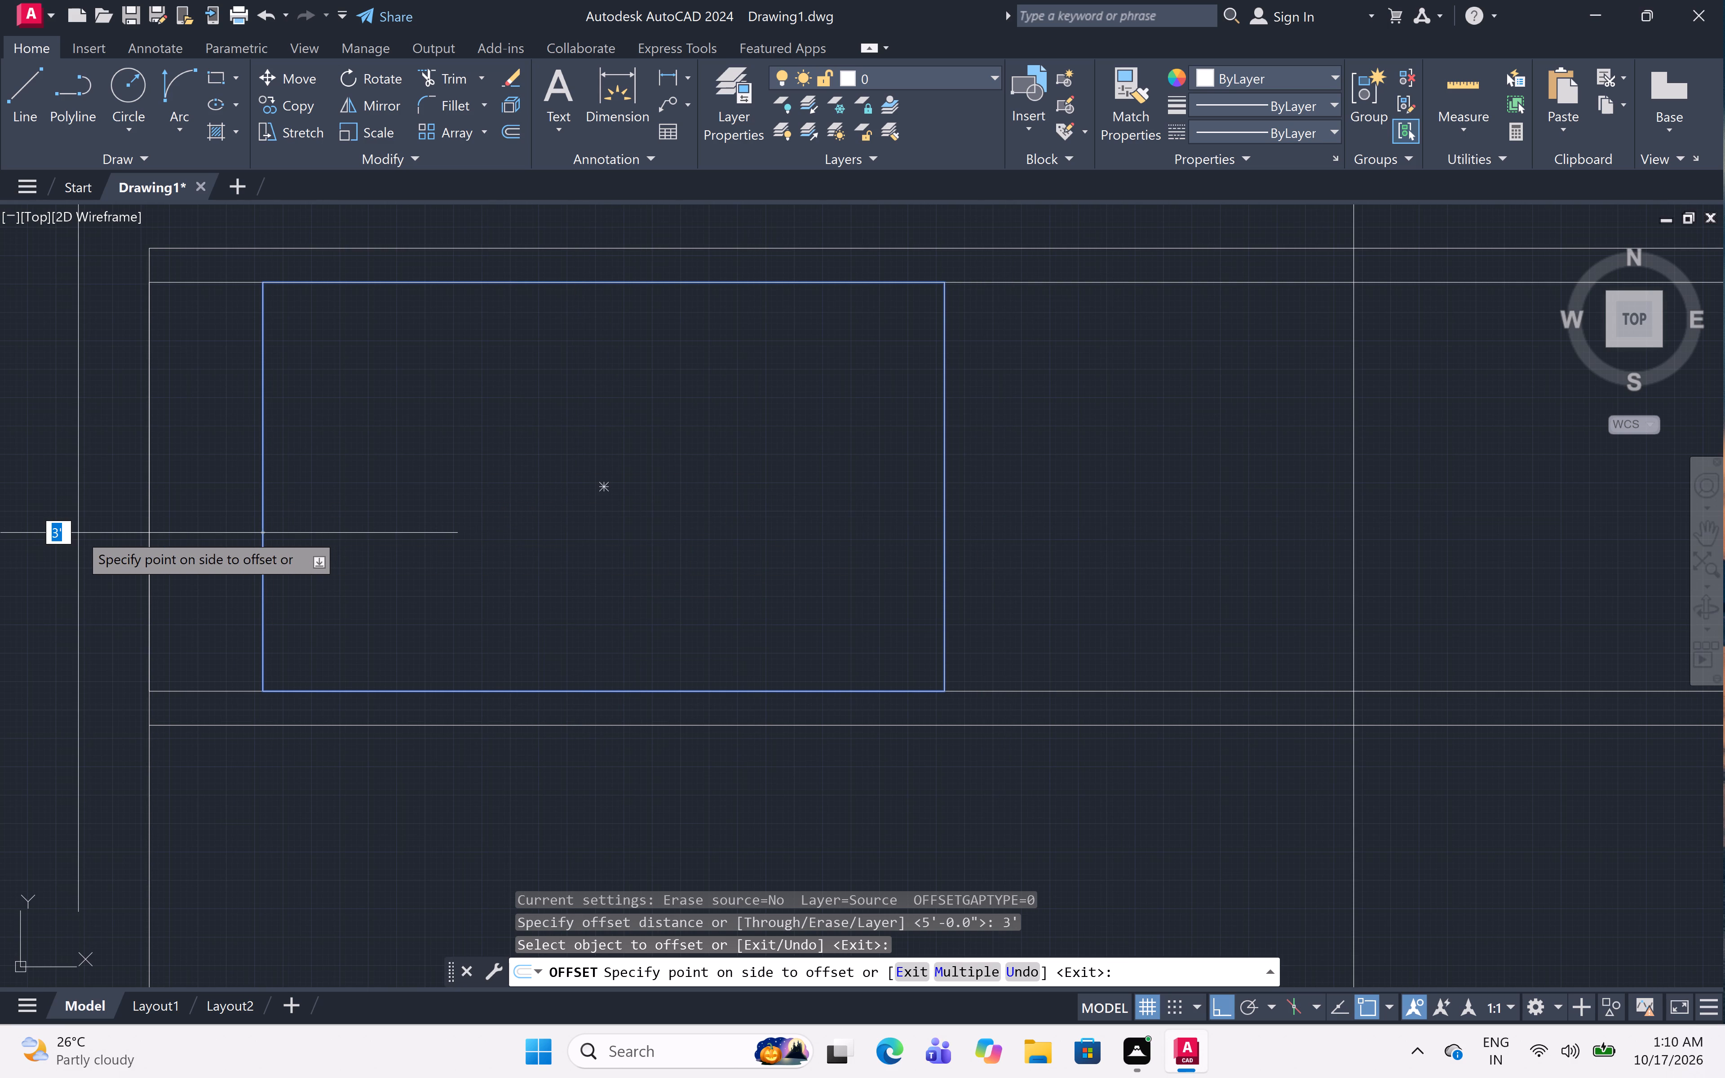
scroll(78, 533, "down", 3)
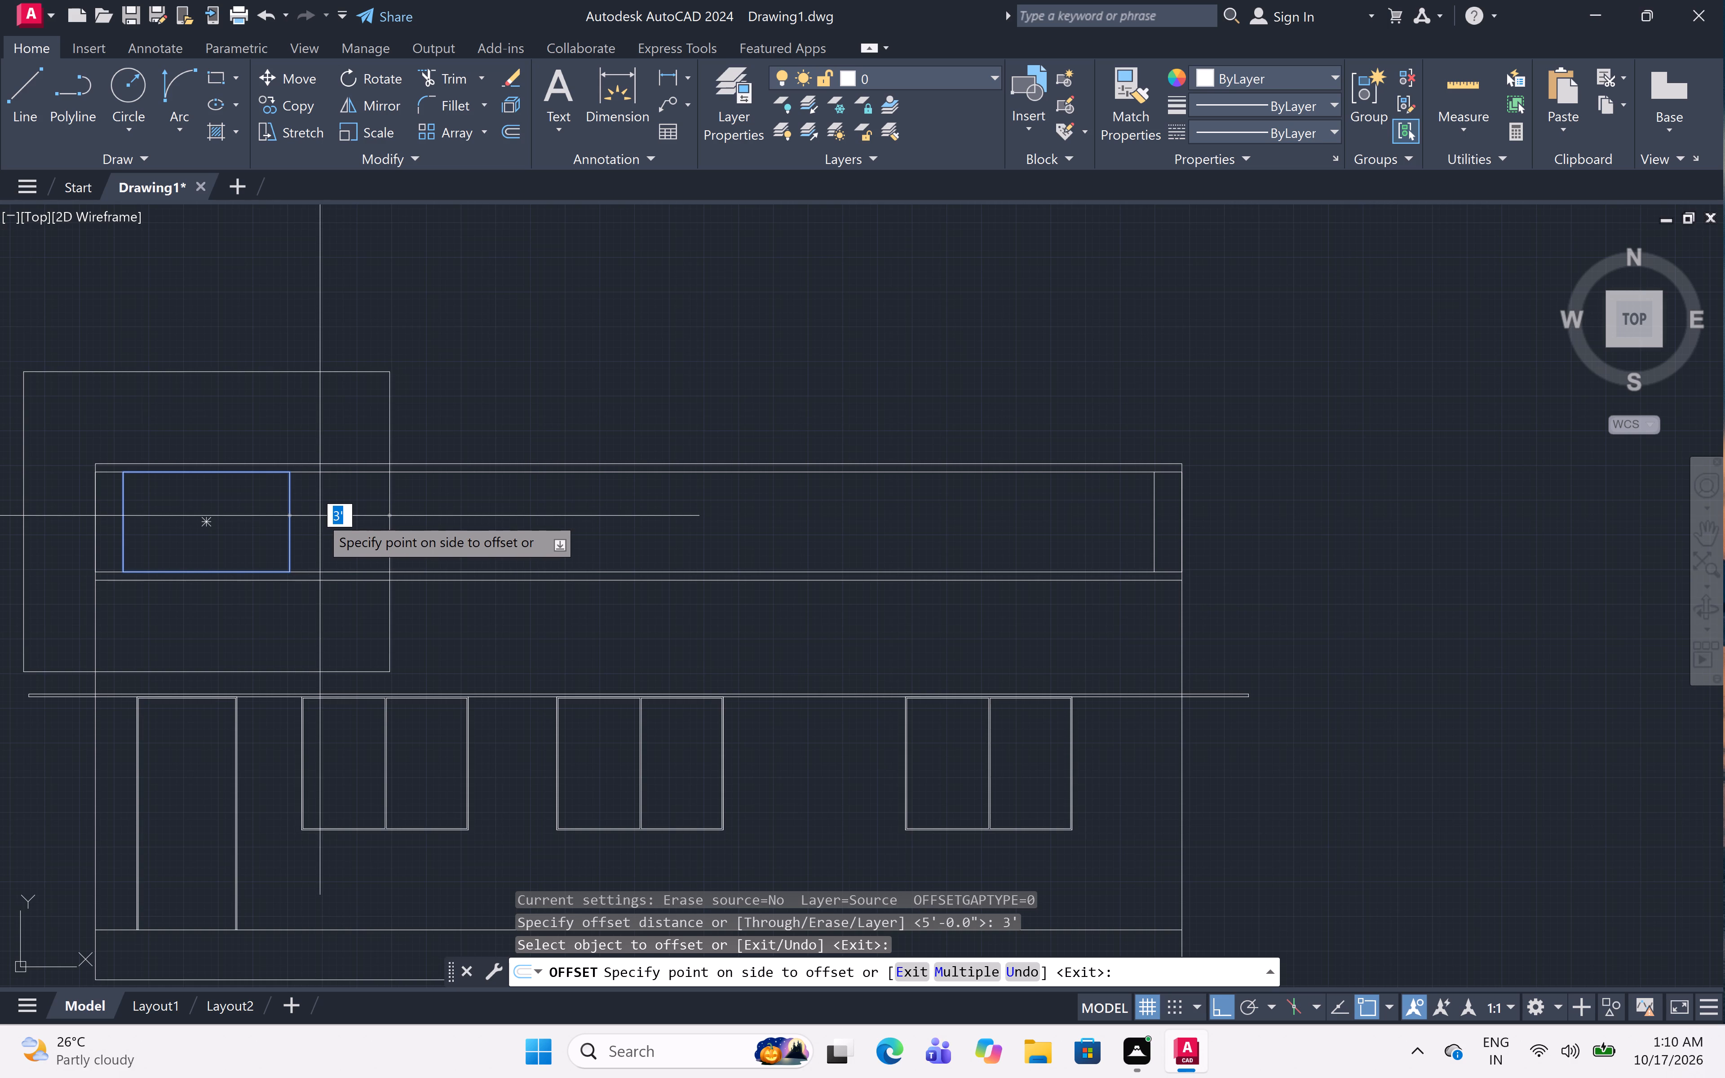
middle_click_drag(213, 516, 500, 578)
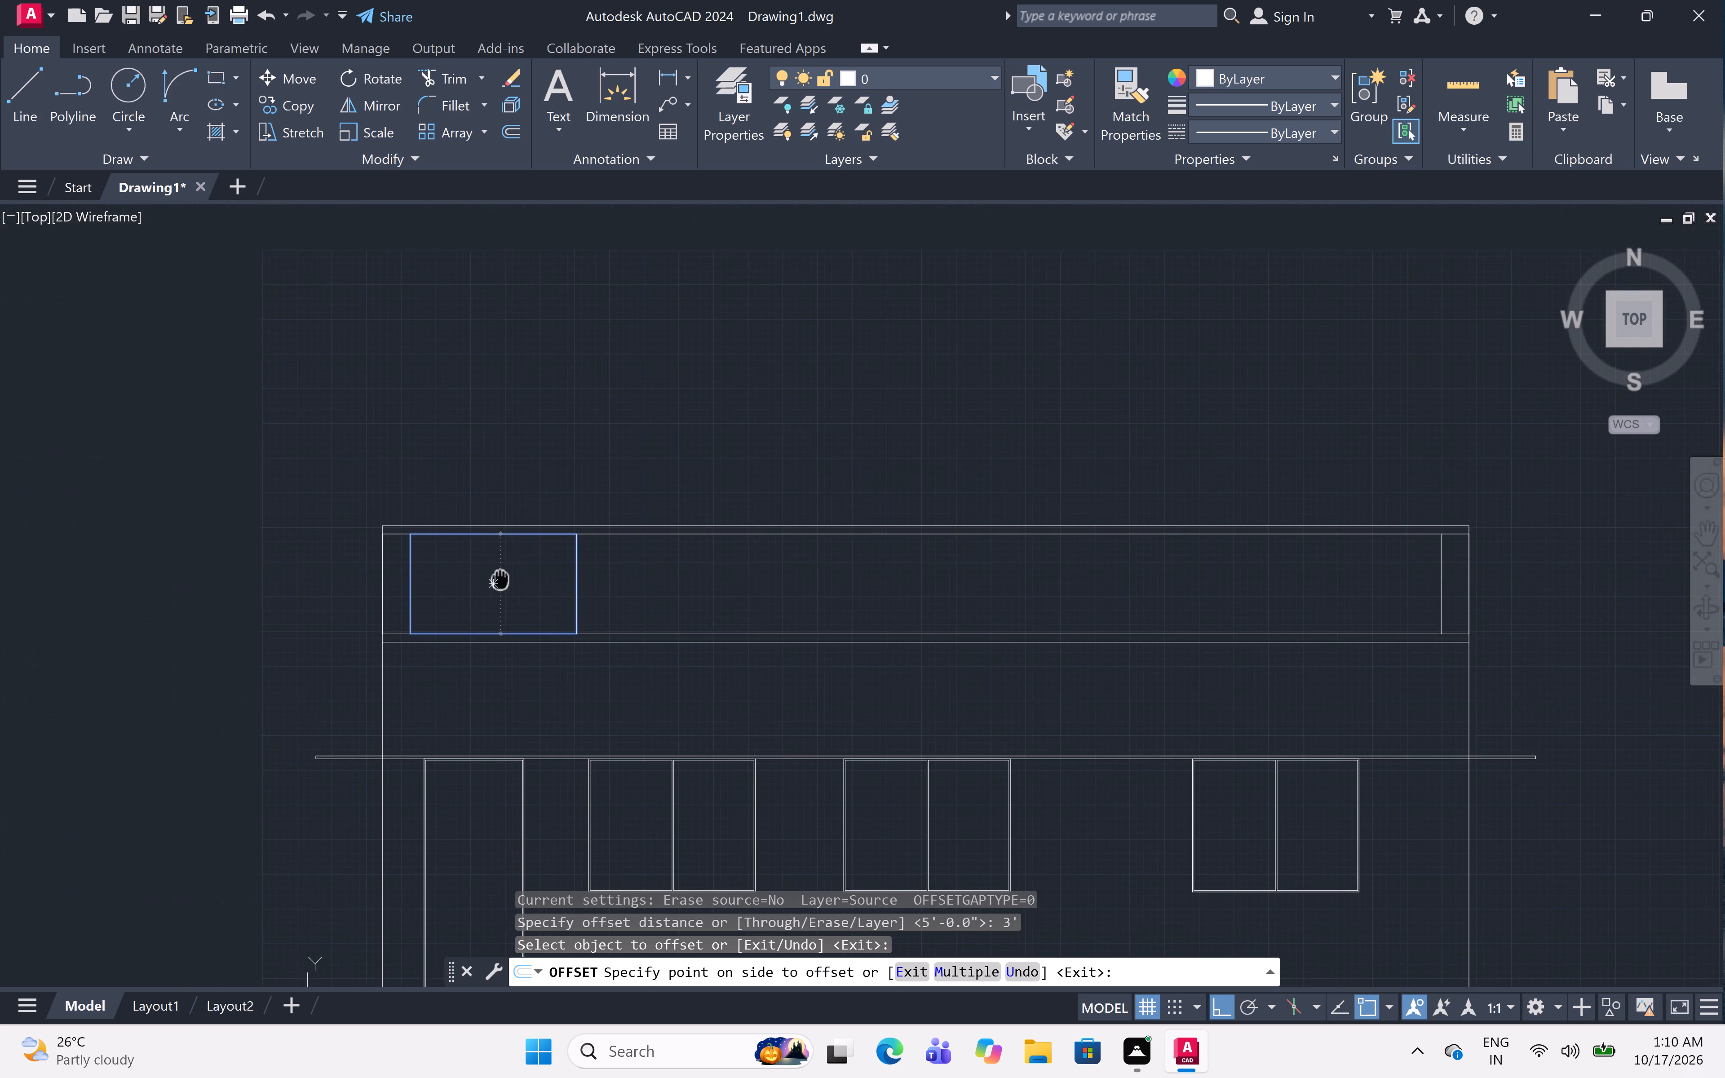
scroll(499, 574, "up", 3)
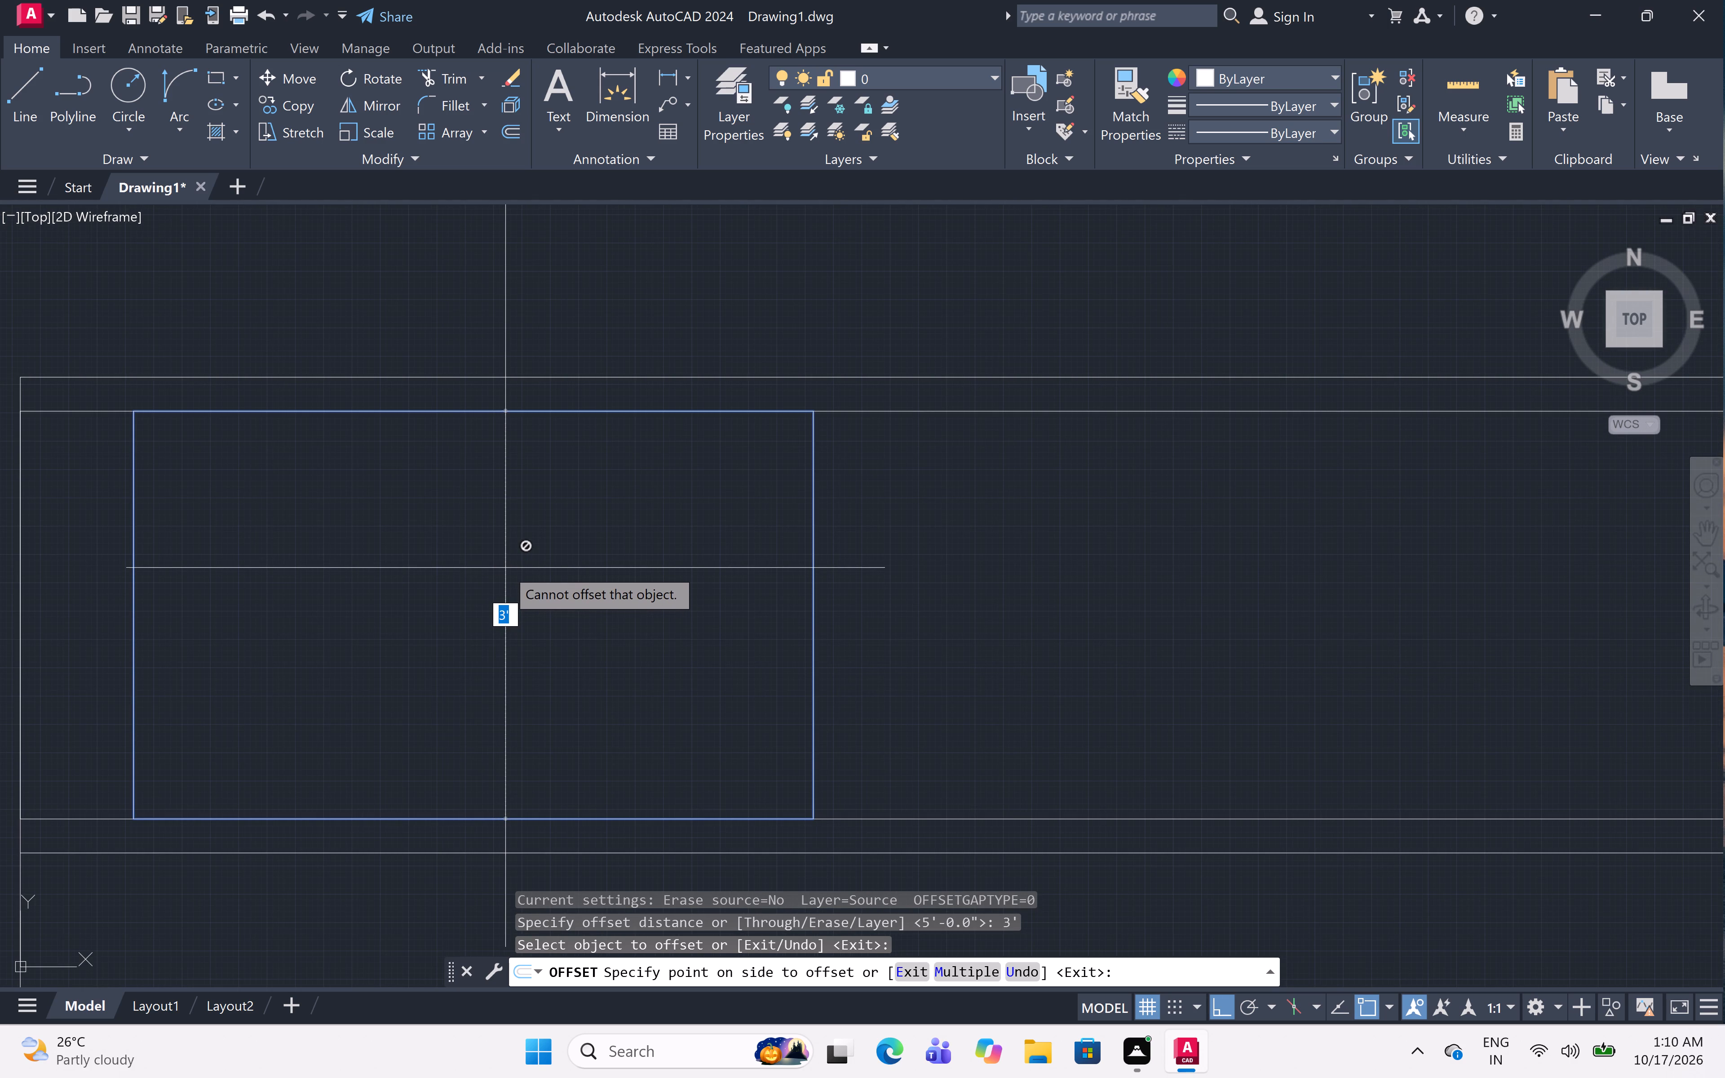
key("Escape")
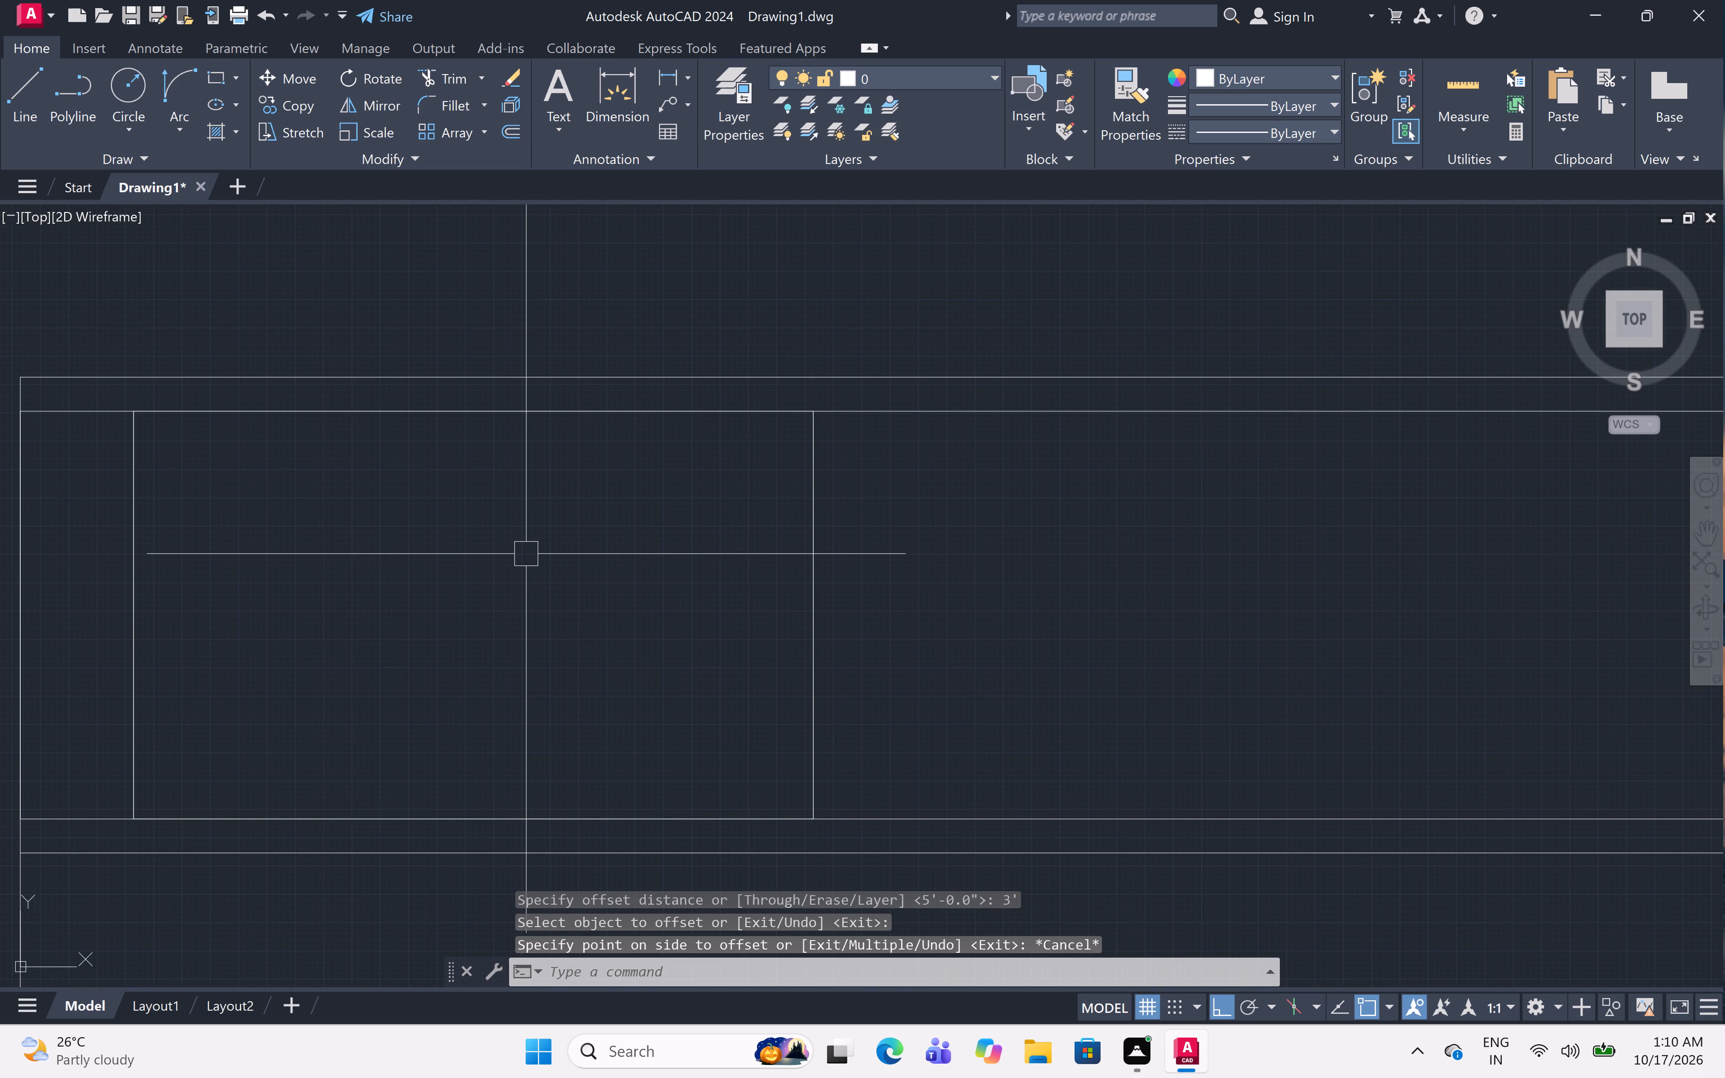
Offset the first parapet bay rectangle 1' inward.
key("o")
type("FF 1")
type("'")
key("space")
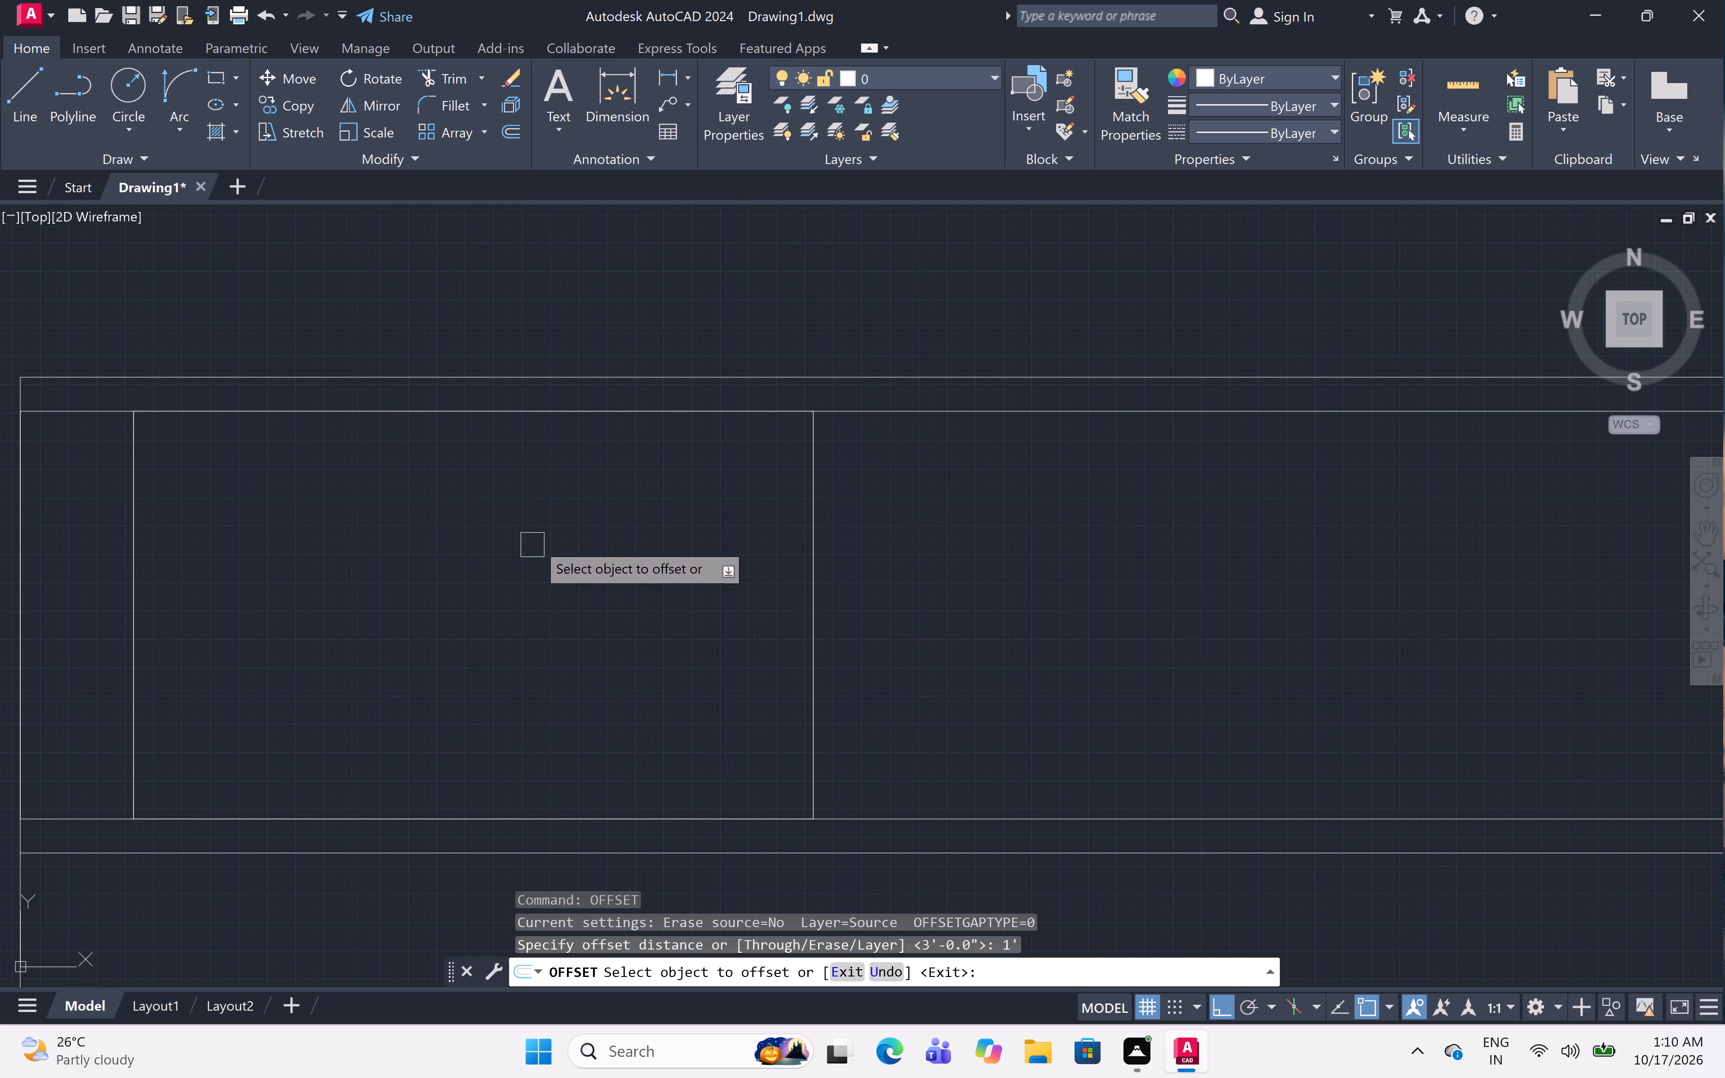
left_click(818, 563)
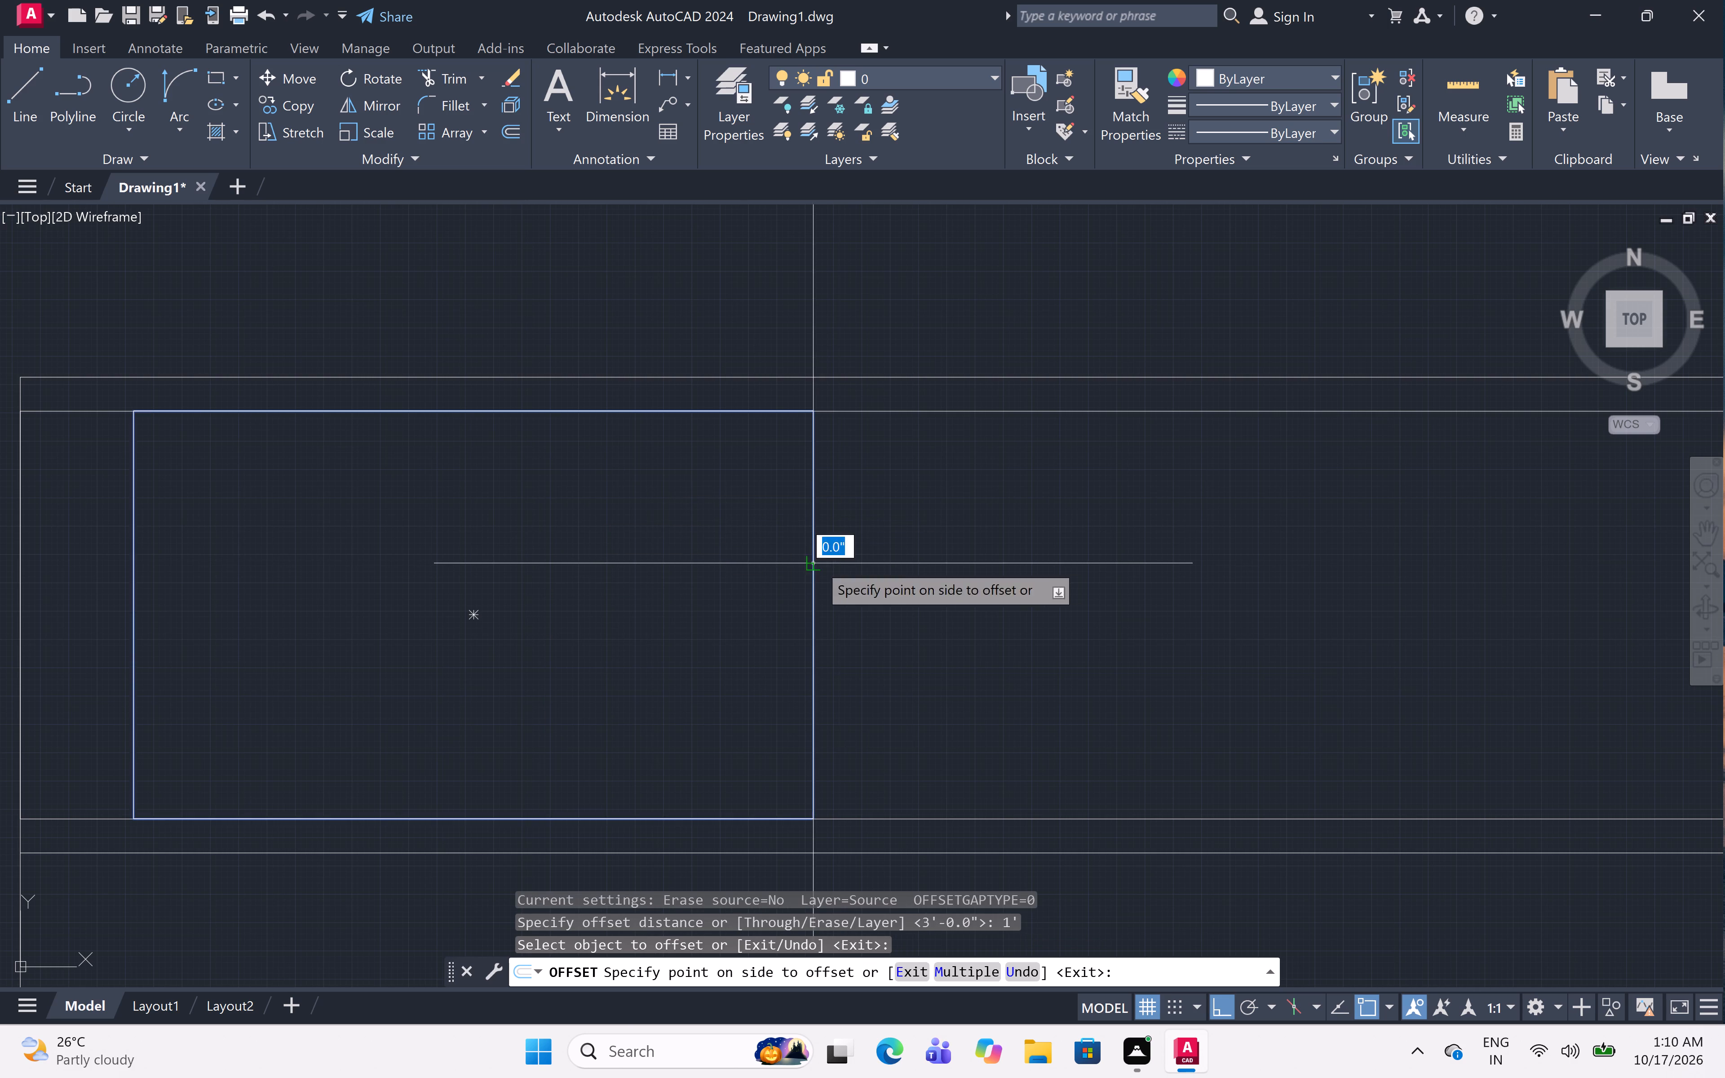
left_click(660, 573)
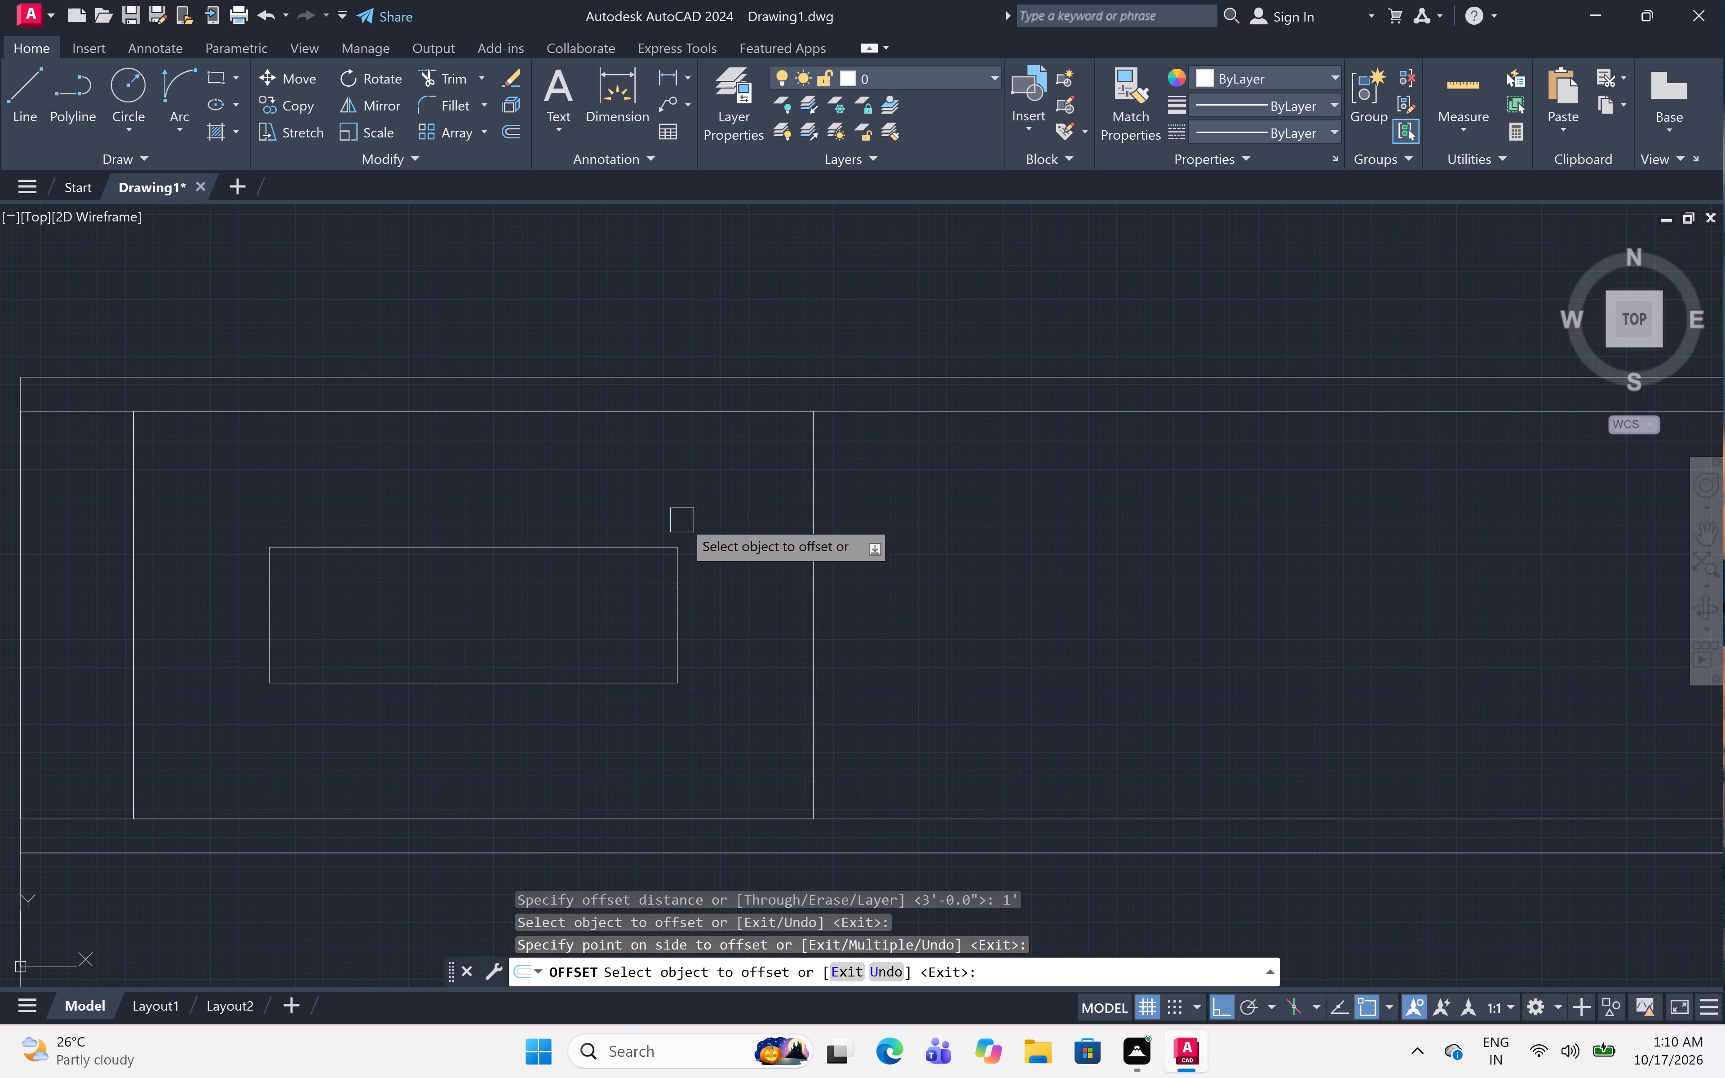
scroll(682, 520, "down", 3)
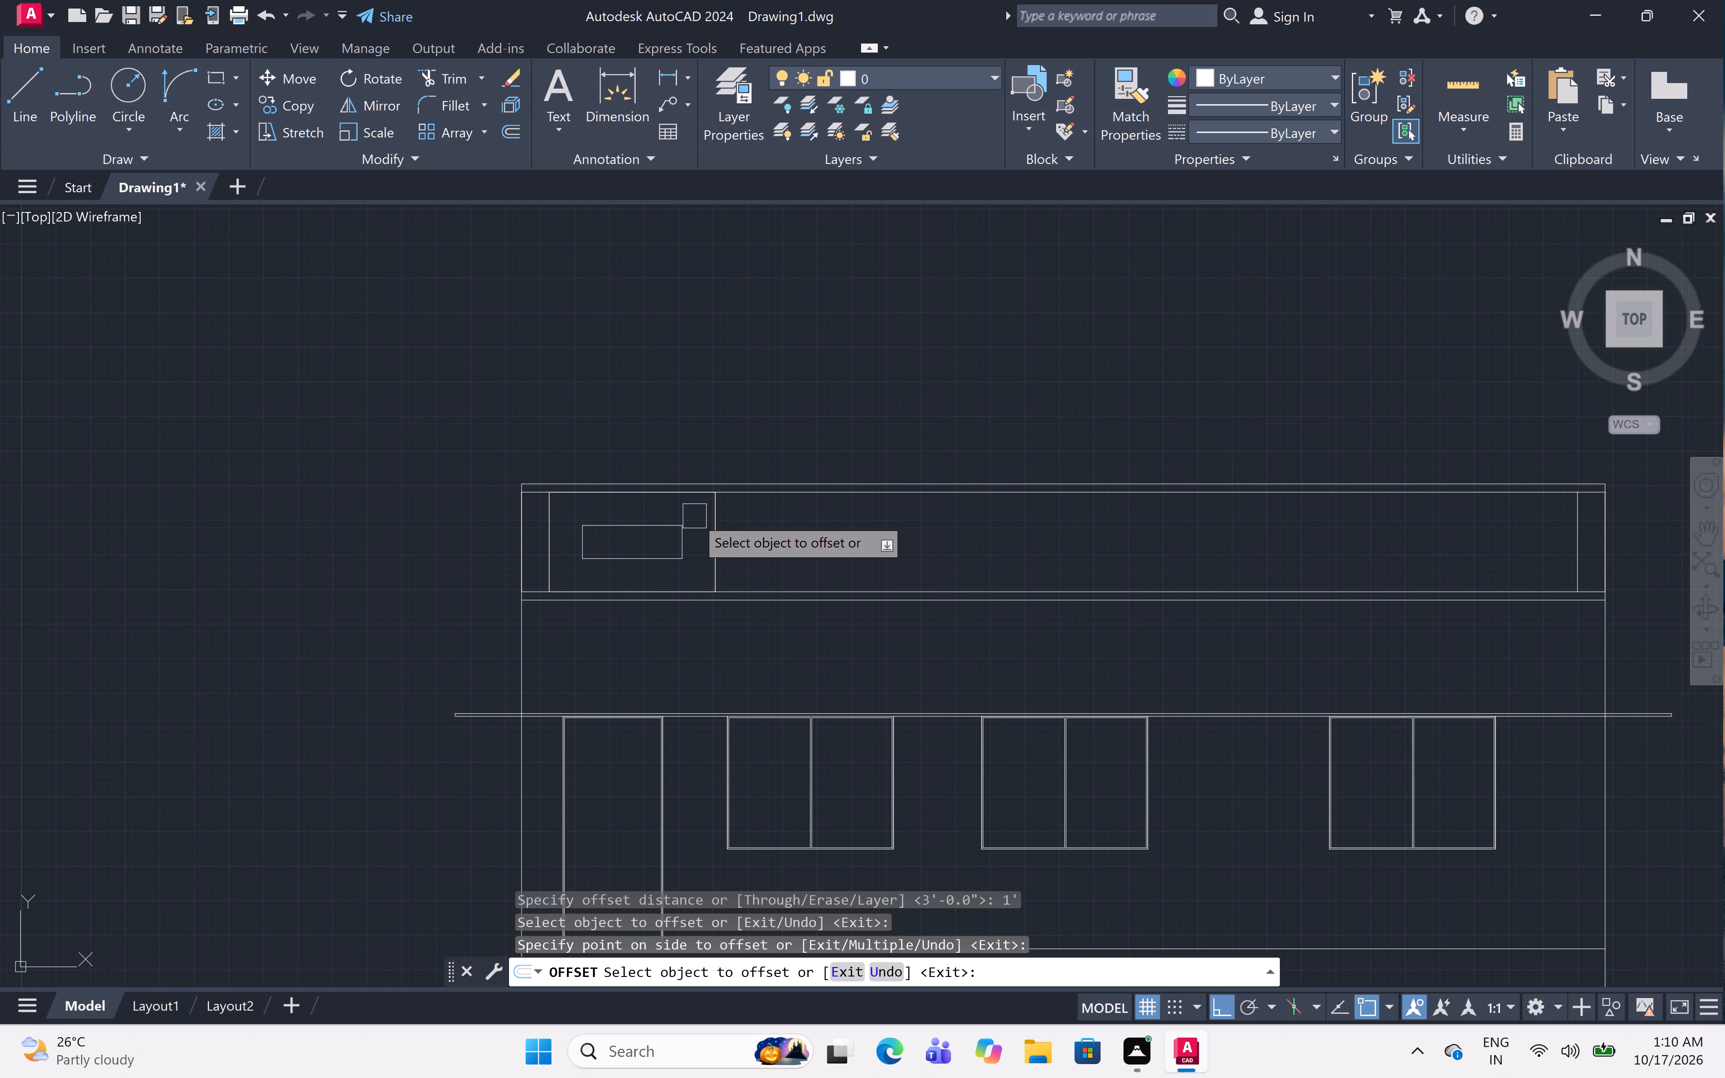
scroll(666, 549, "up", 4)
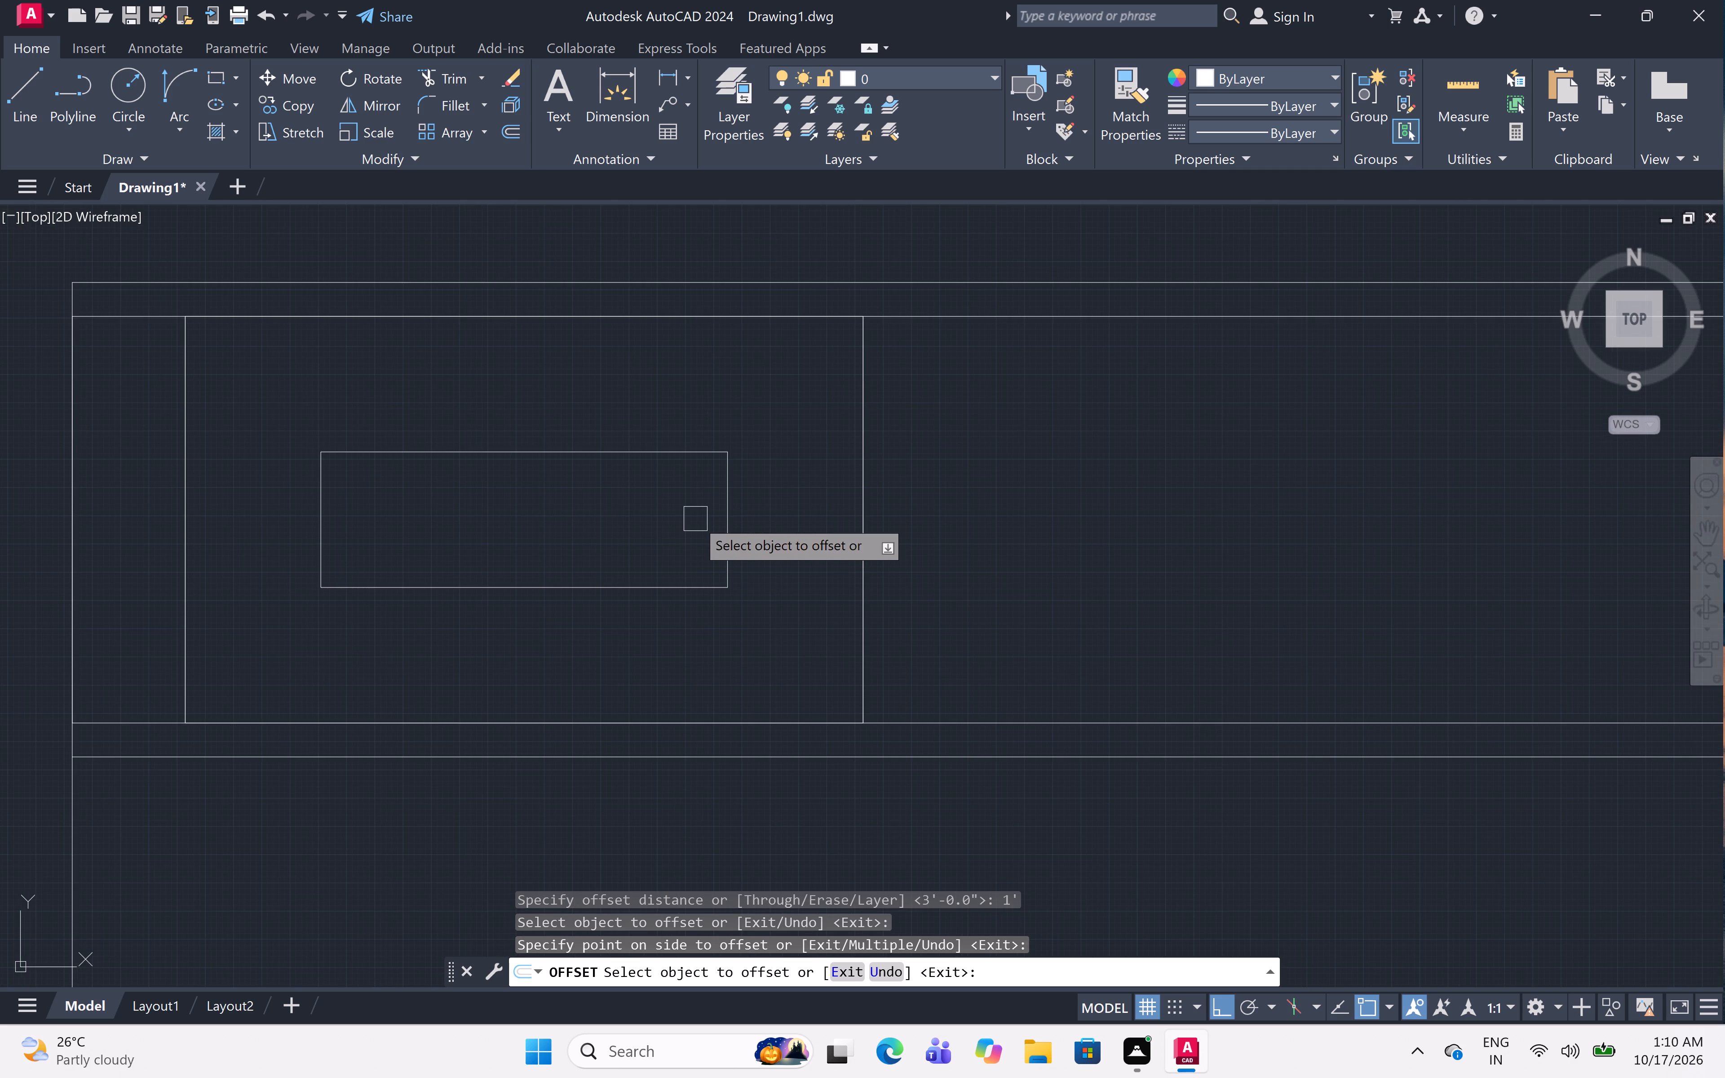
key("Escape")
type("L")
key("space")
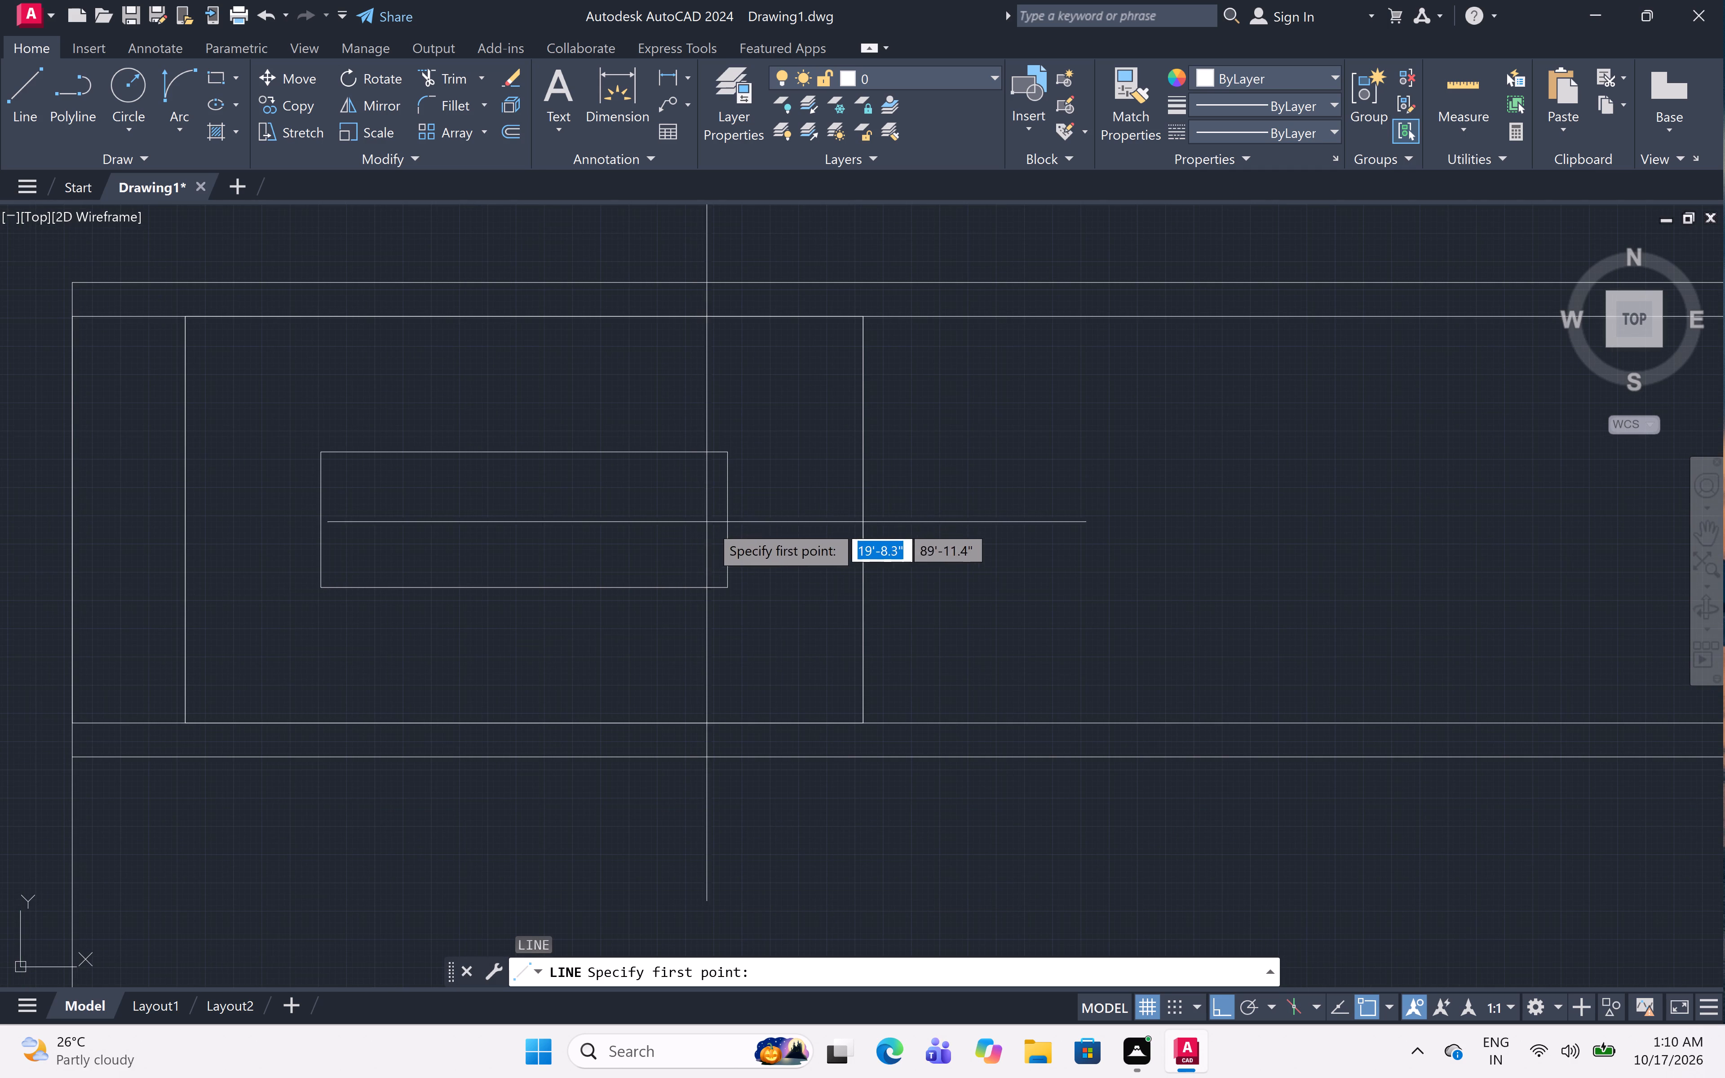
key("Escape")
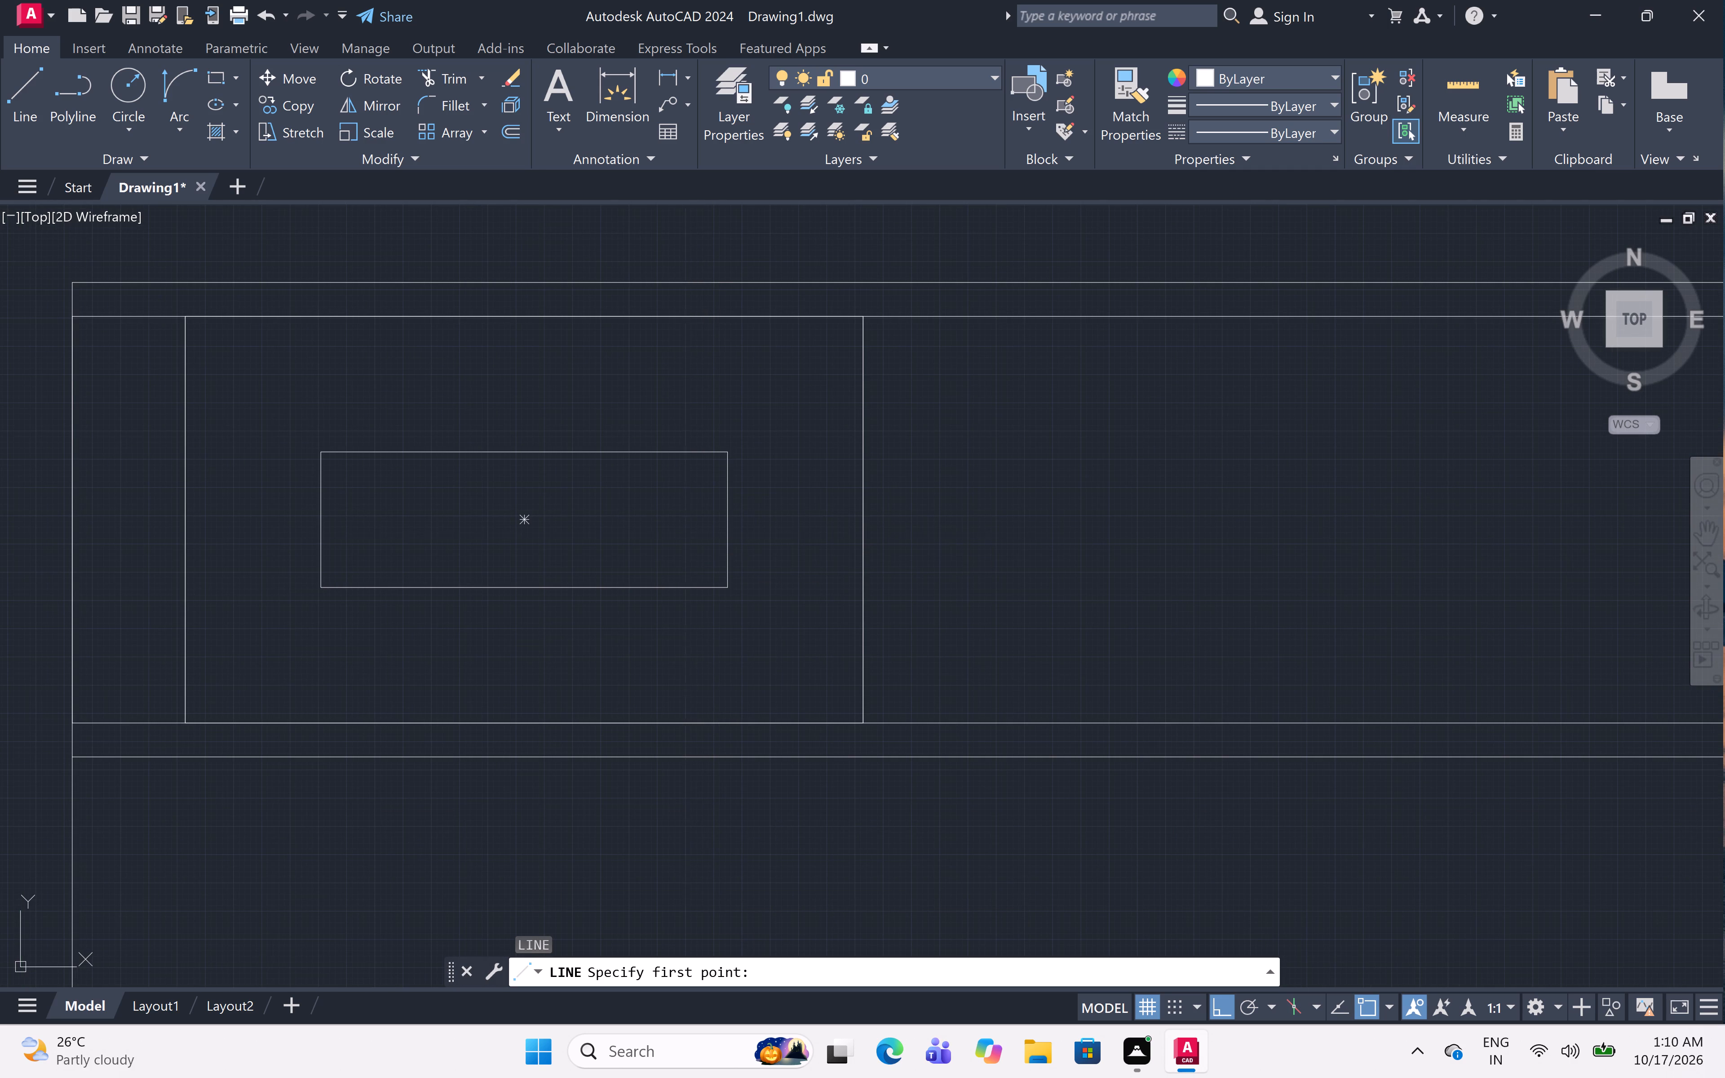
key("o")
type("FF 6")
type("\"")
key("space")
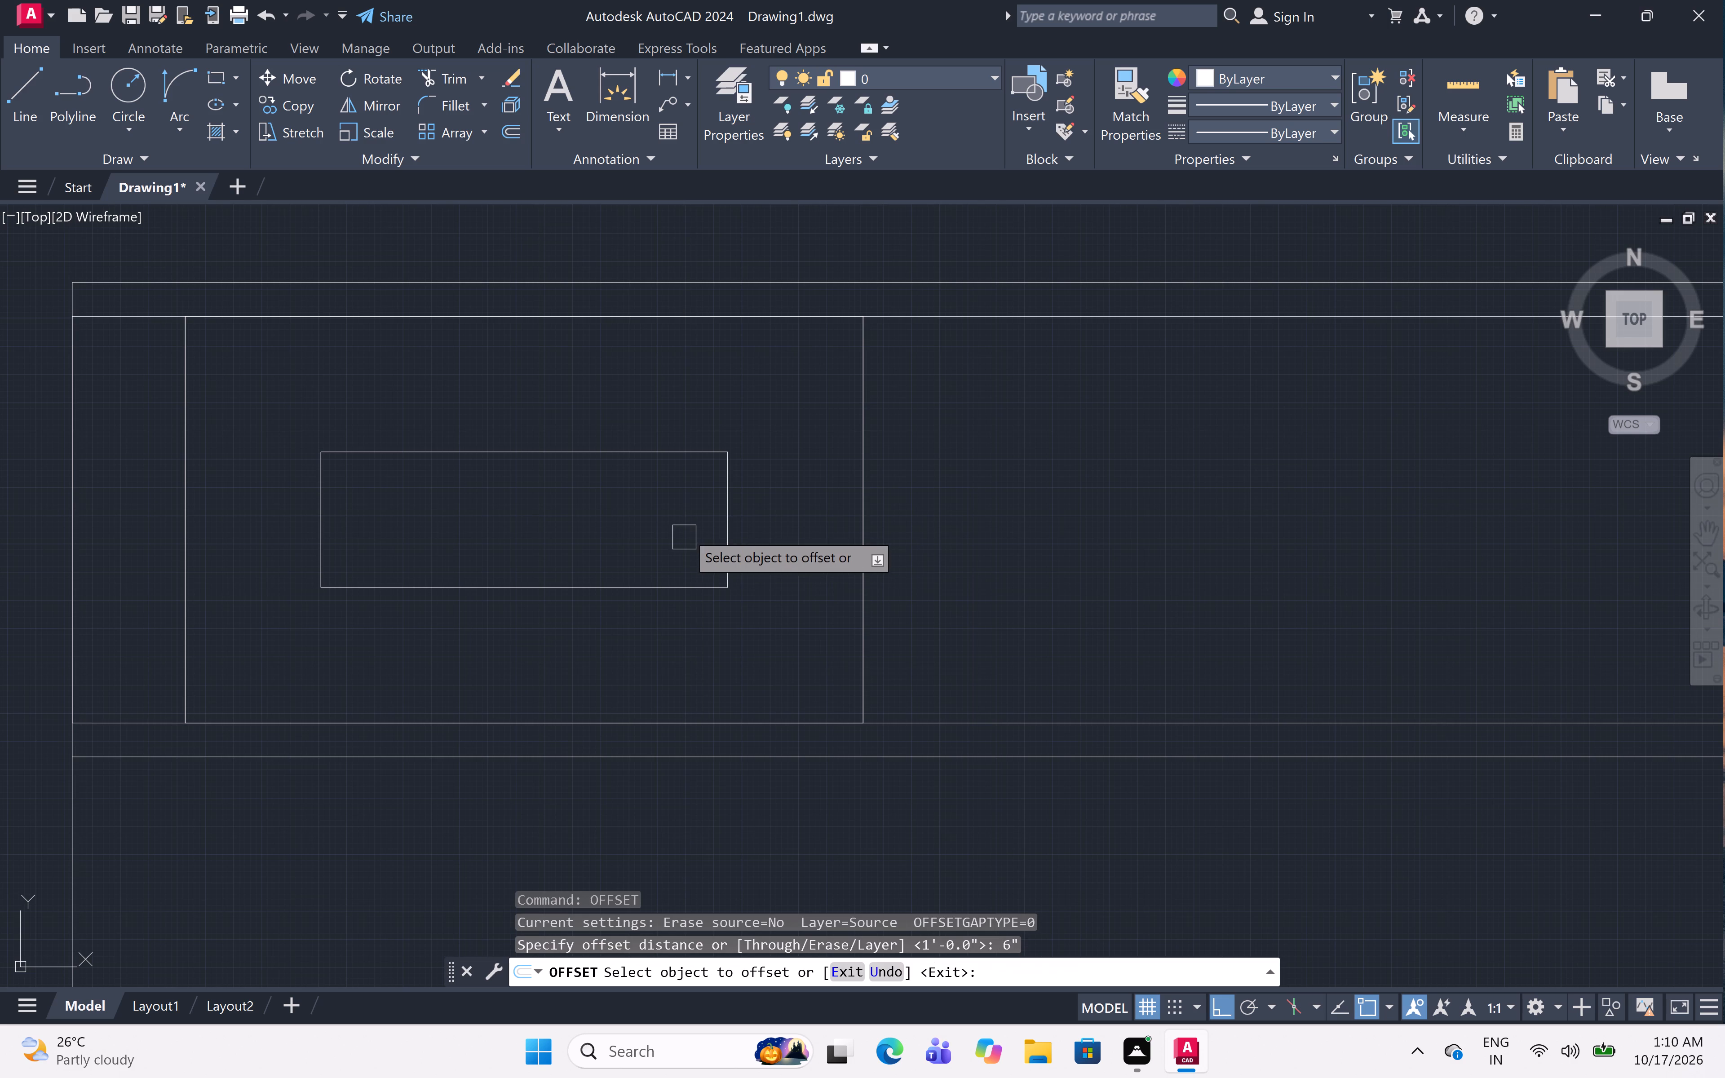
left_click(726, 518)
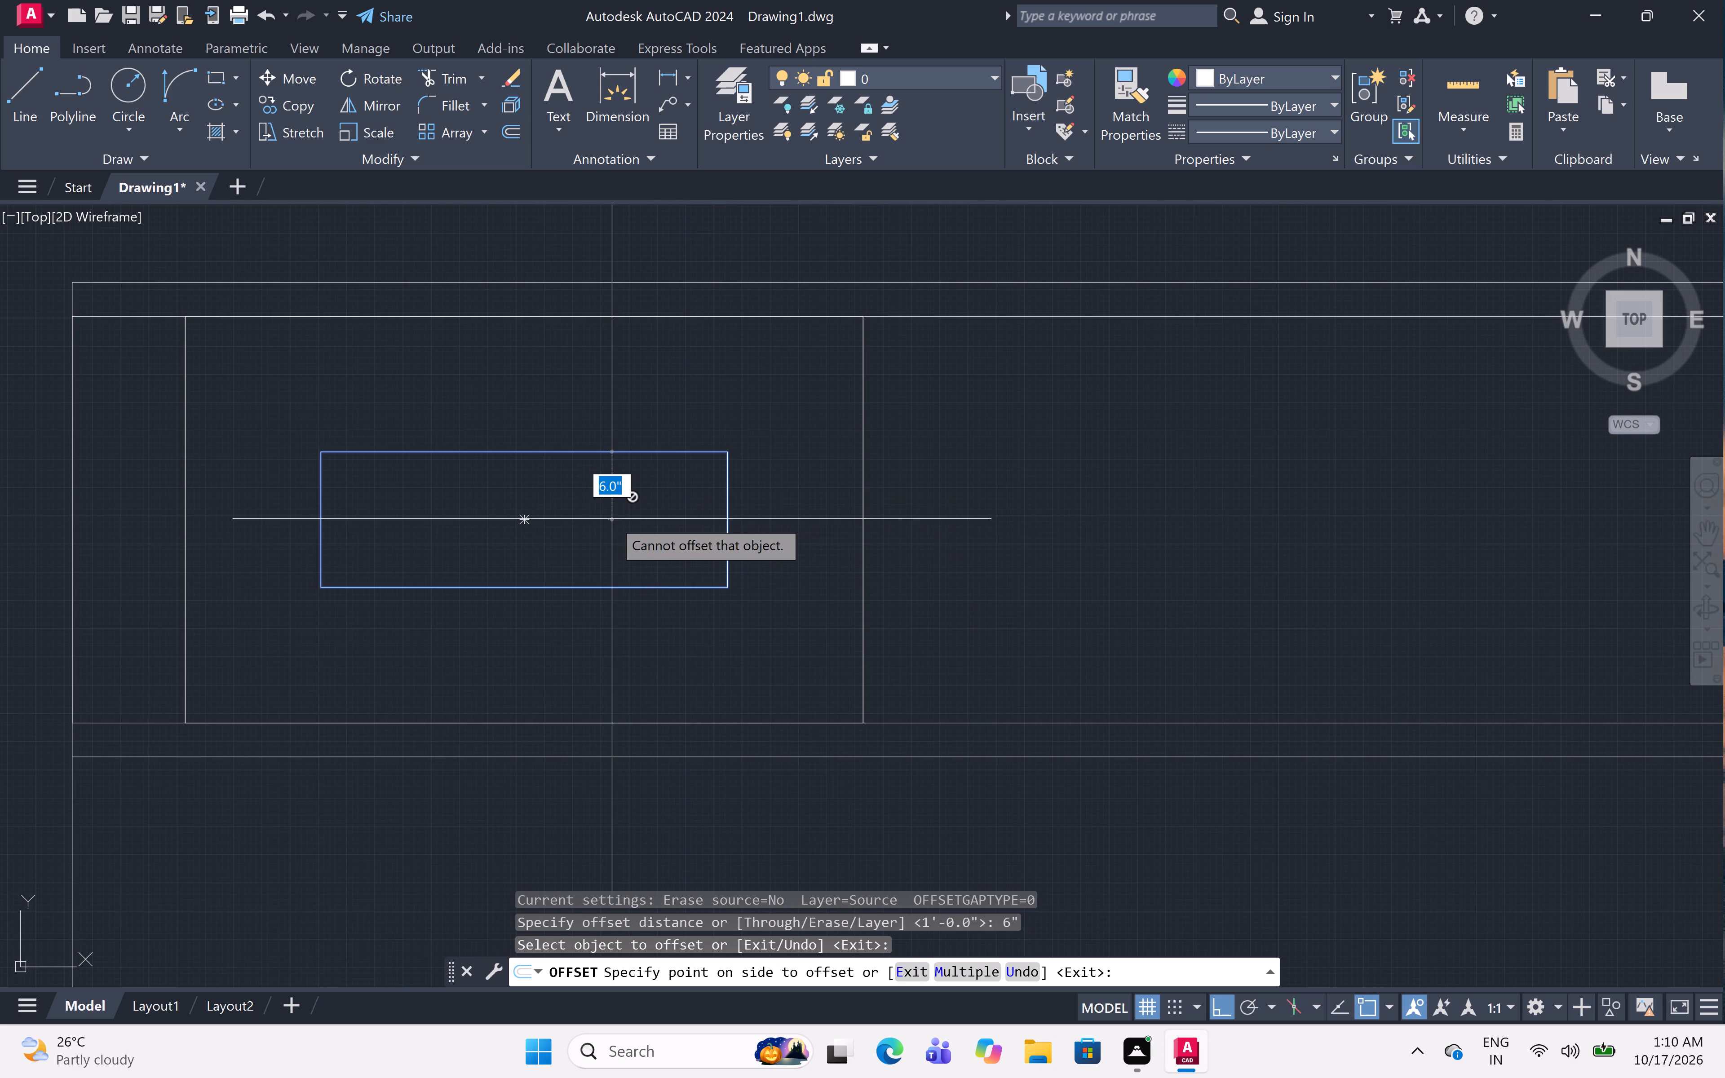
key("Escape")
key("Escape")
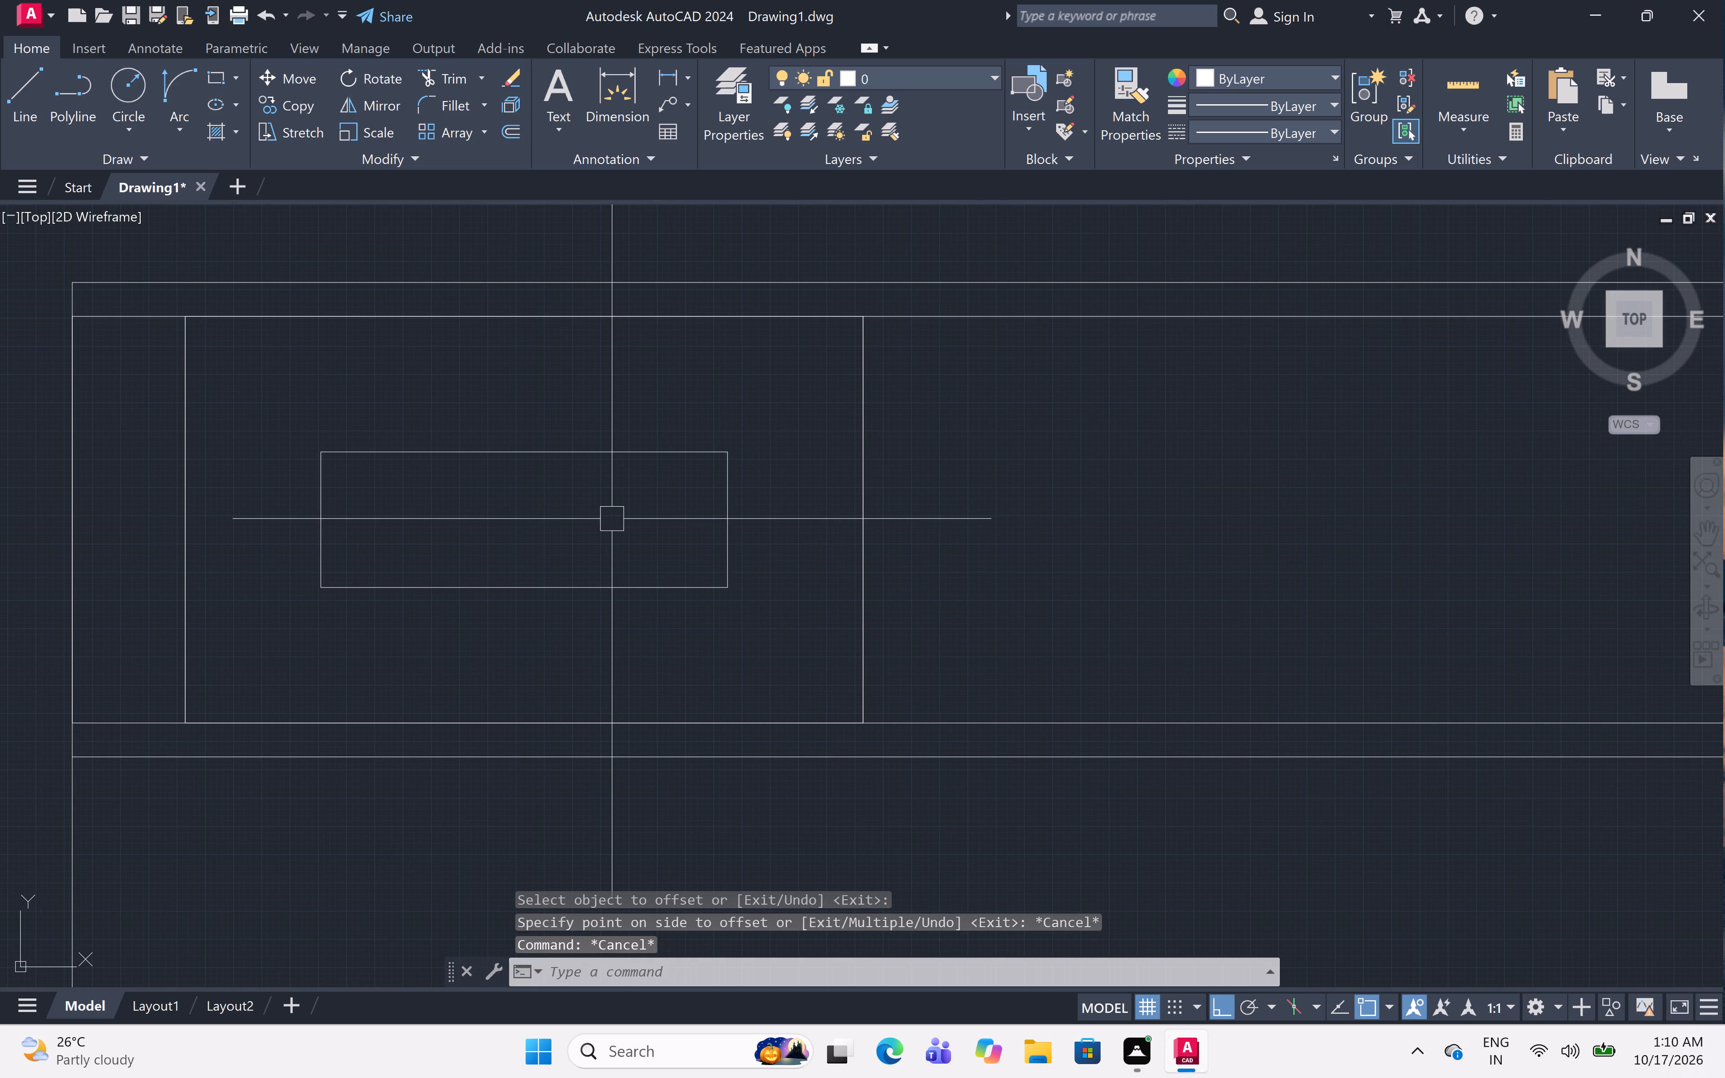
Draw a line 6" inward from the inner rectangle's upper-right corner and straight down to its bottom edge.
type("L")
key("space")
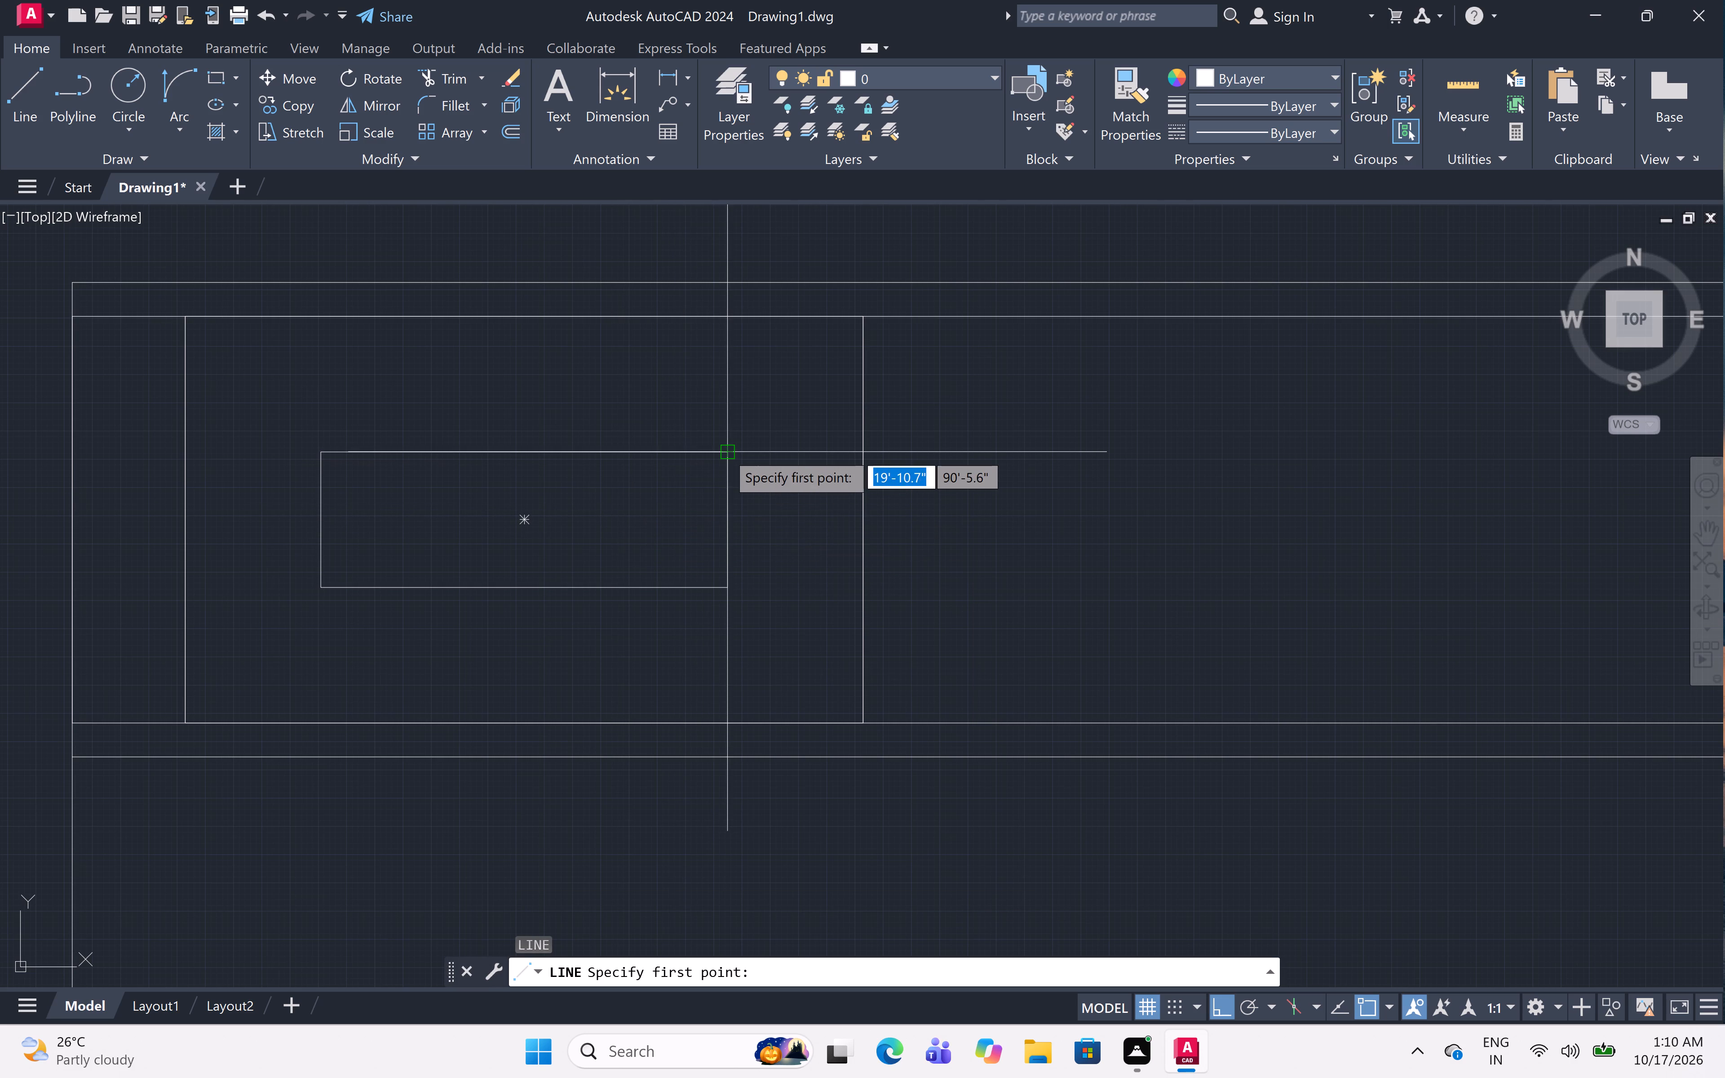
left_click(725, 451)
key("4")
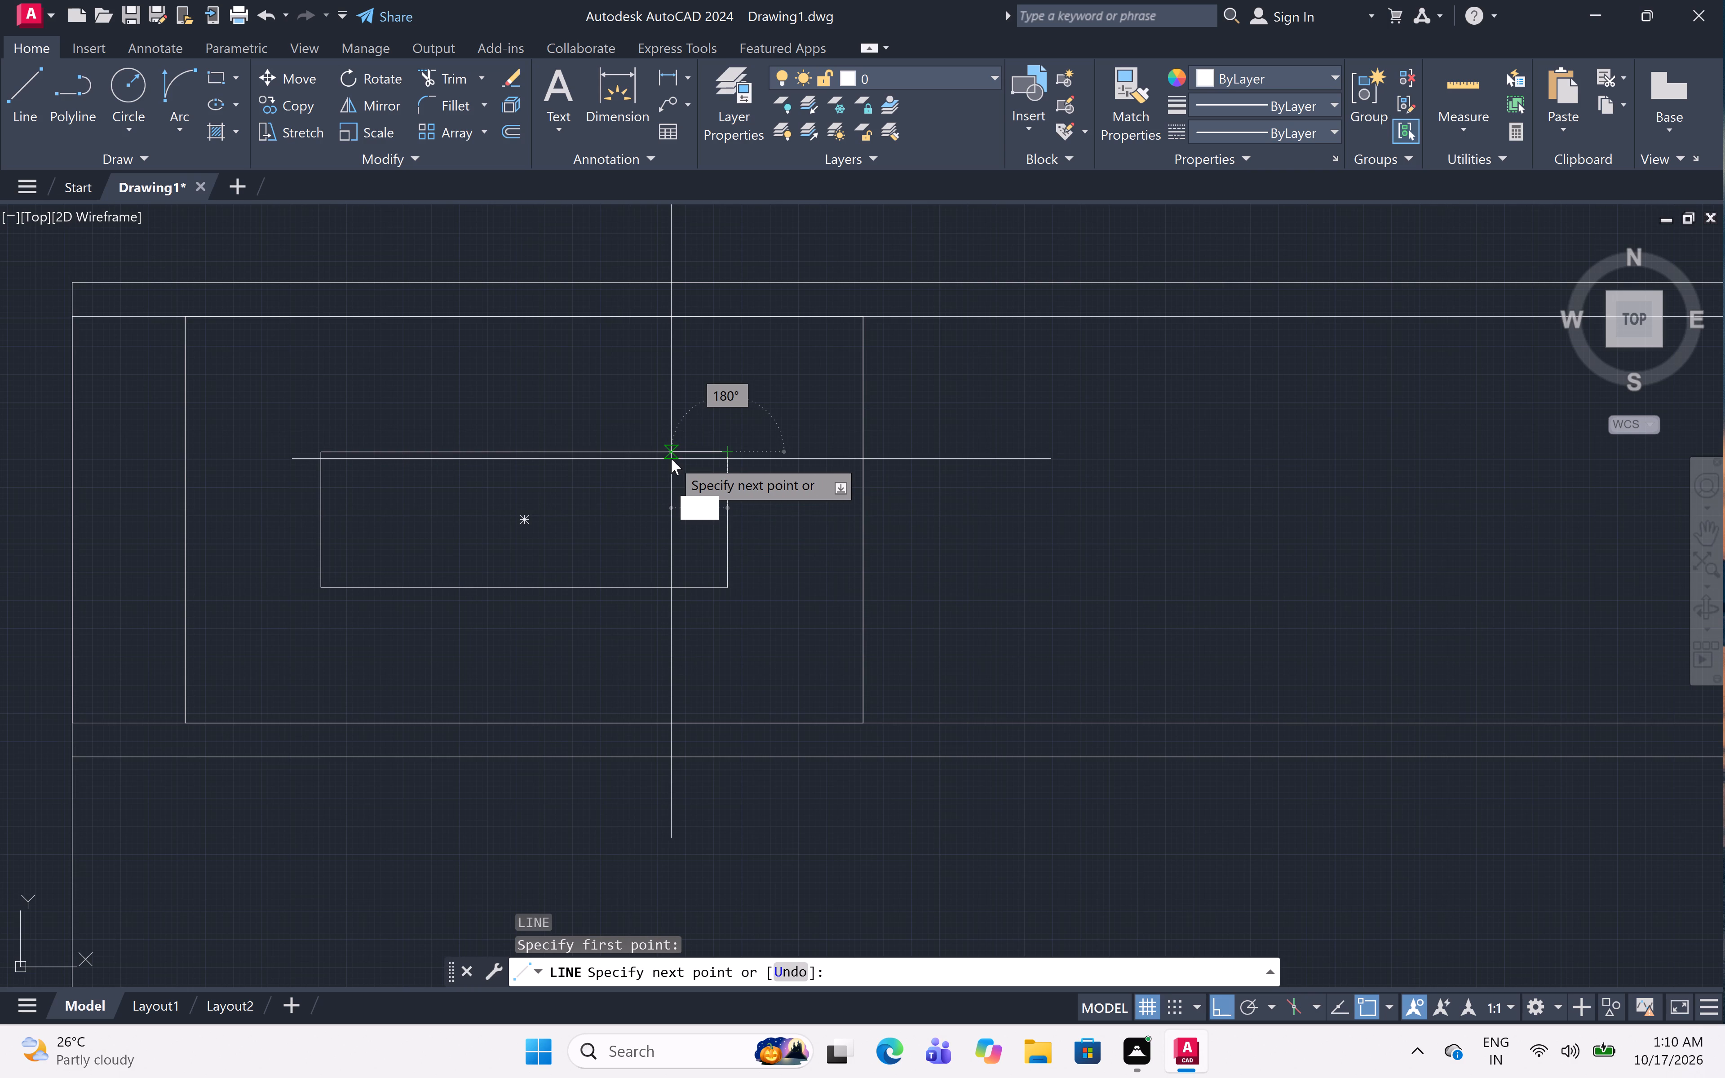
key("BackSpace")
type("6\"")
key("space")
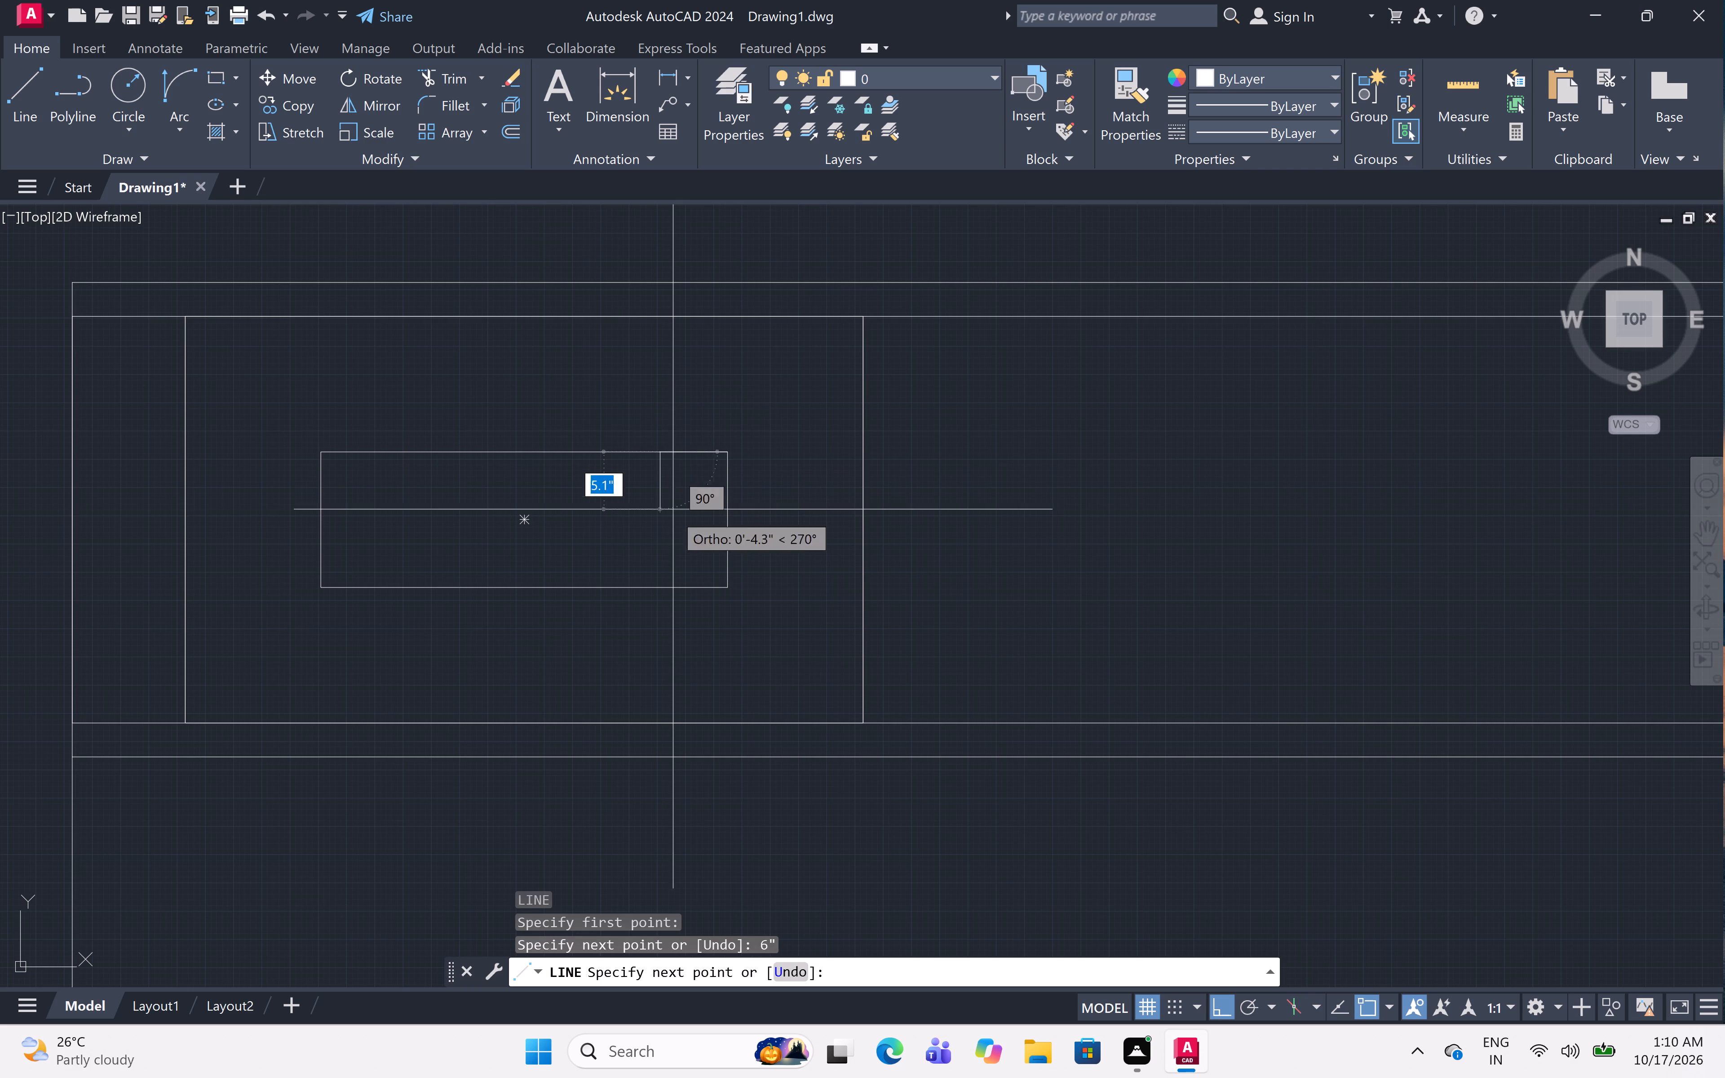
left_click(664, 589)
key("space")
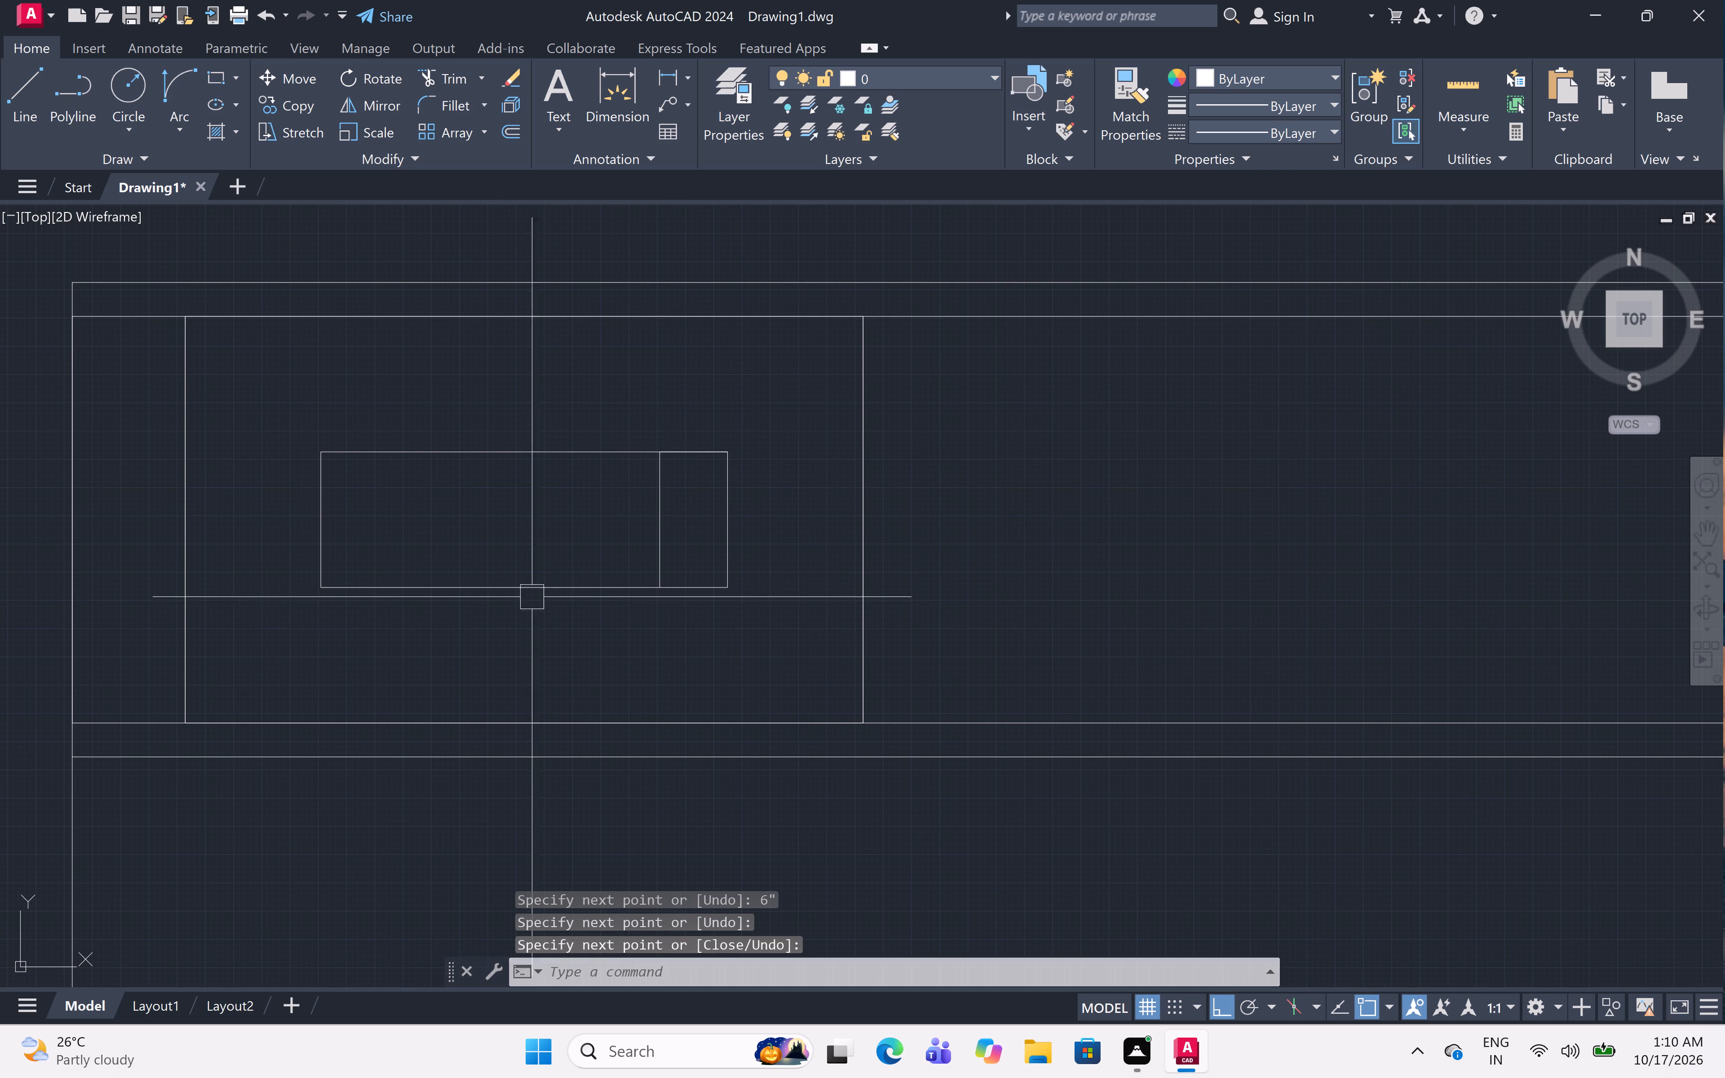
Draw a line 6" inward from the inner rectangle's upper-left corner and straight down to its bottom edge.
key("space")
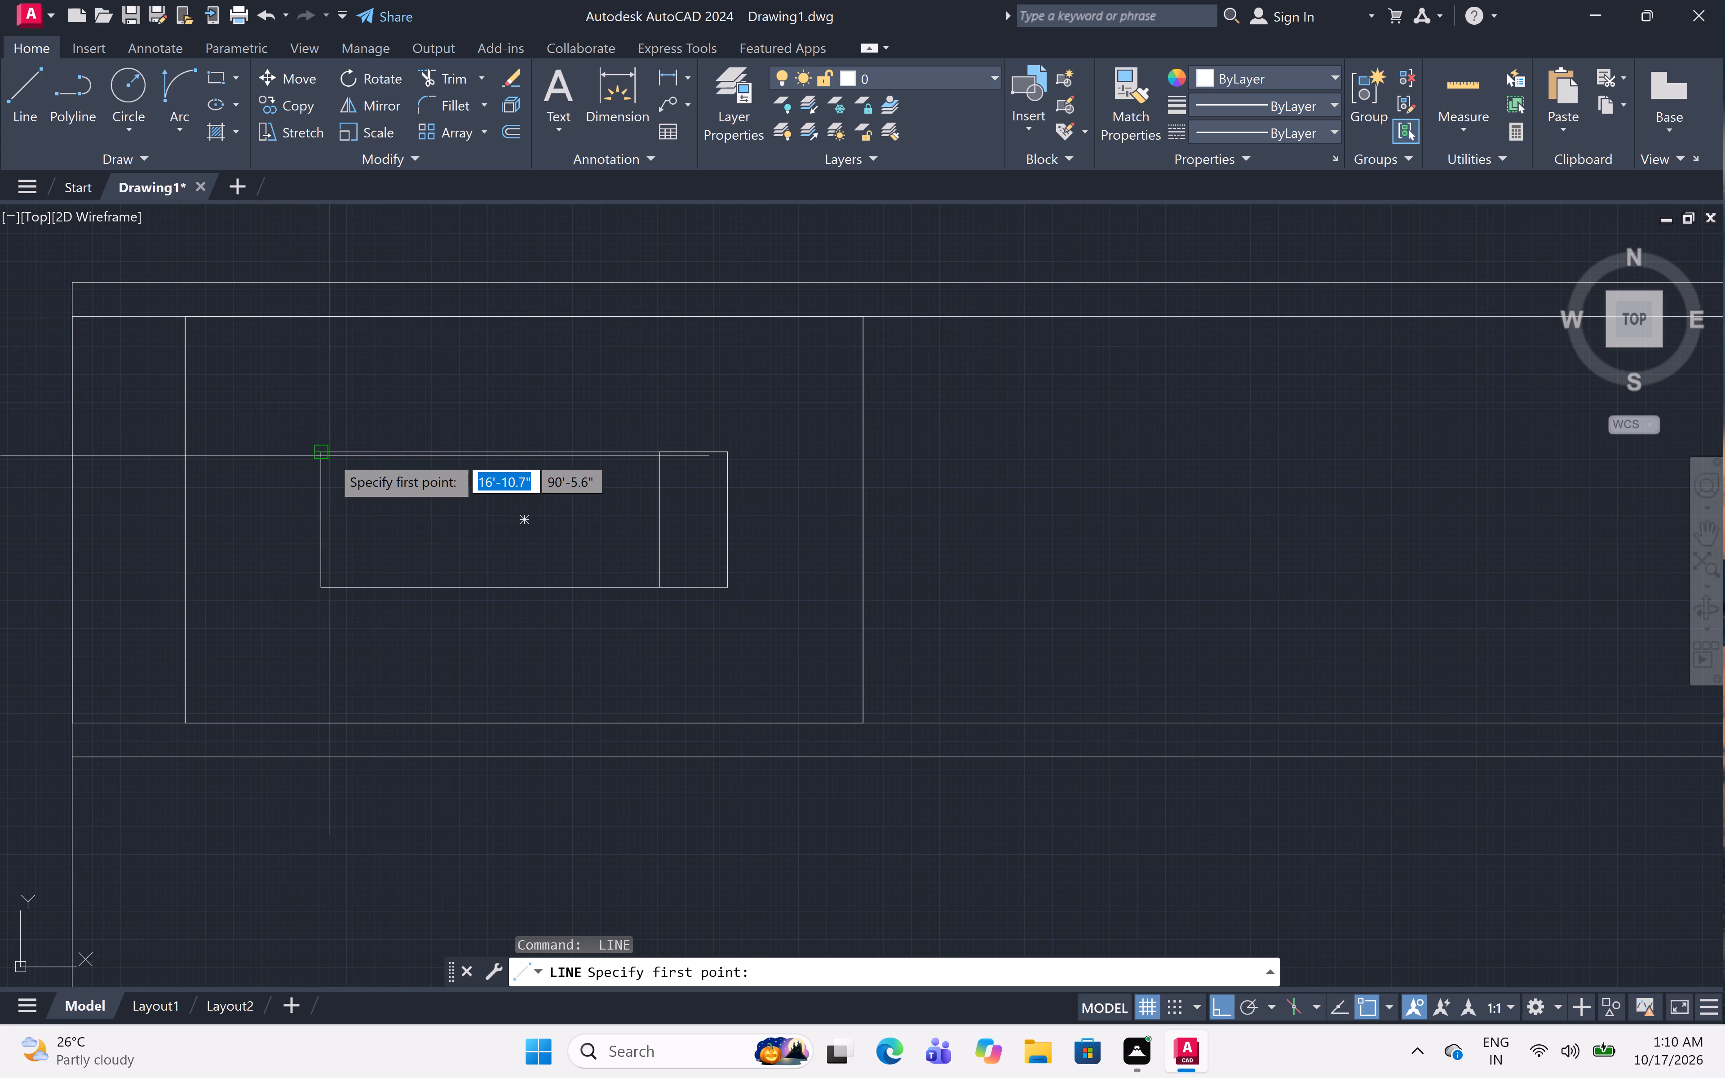
left_click(323, 452)
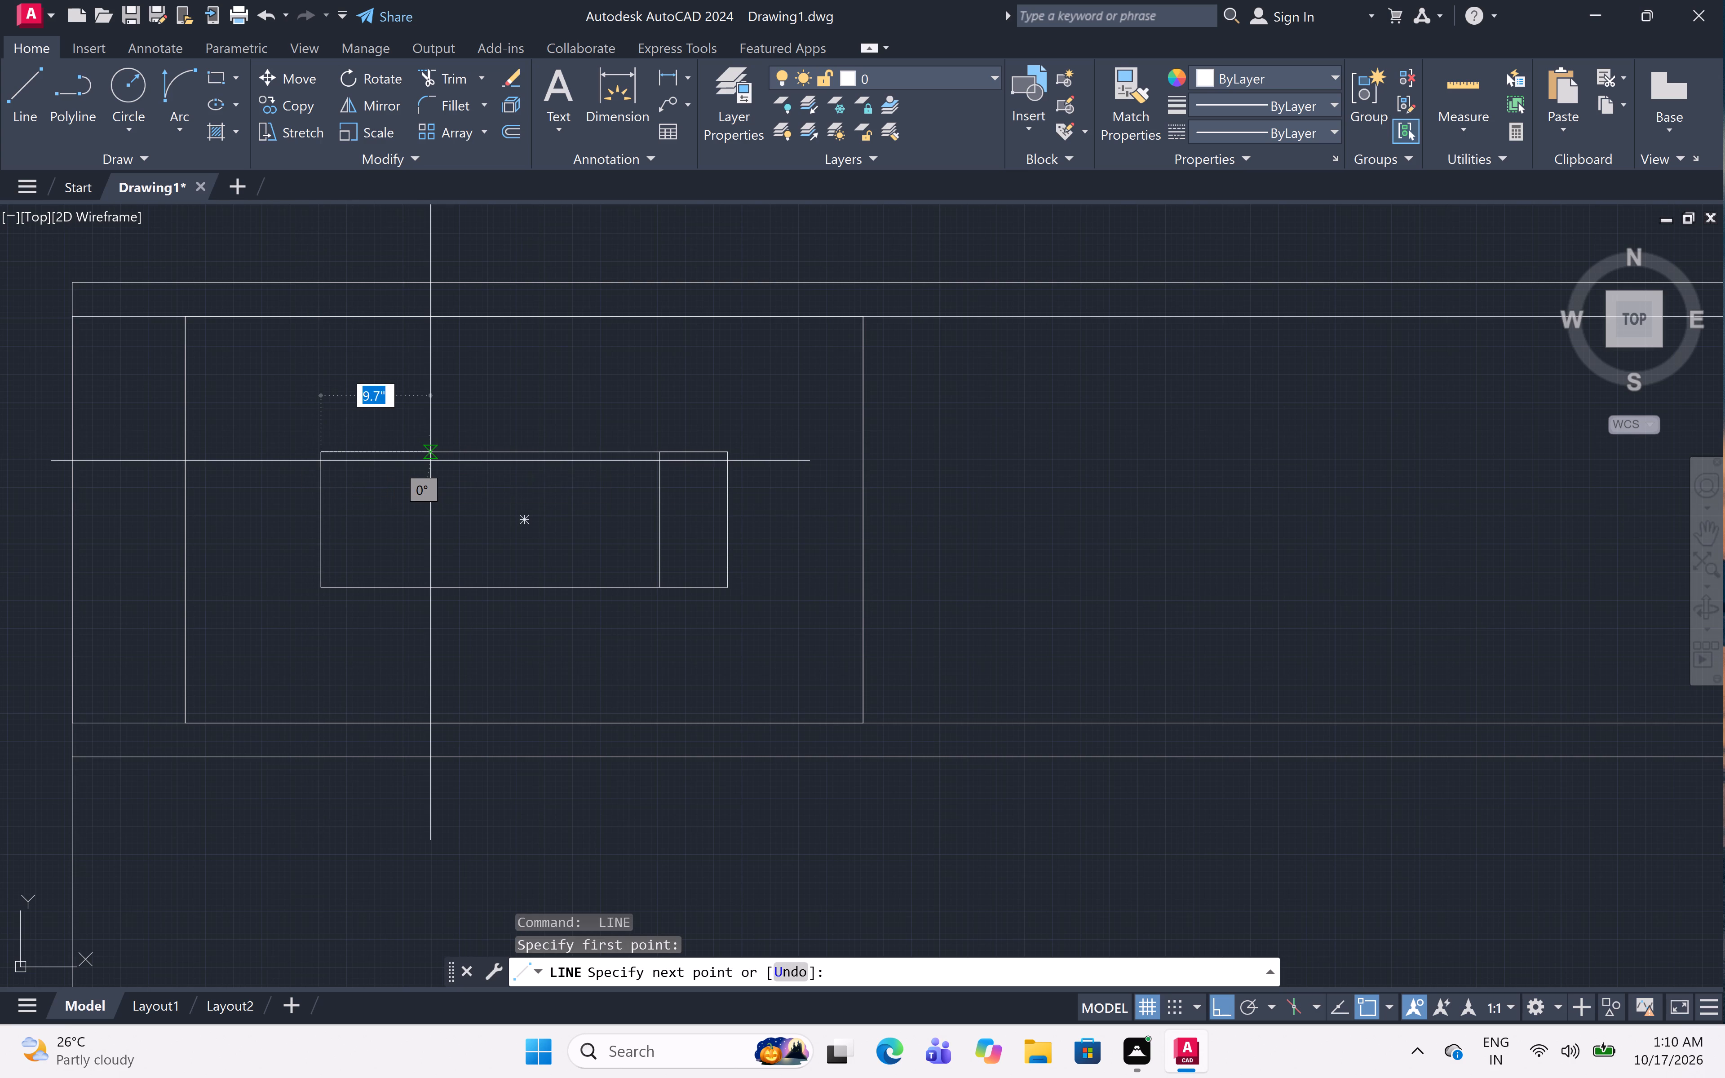
key("6")
type("\"")
key("space")
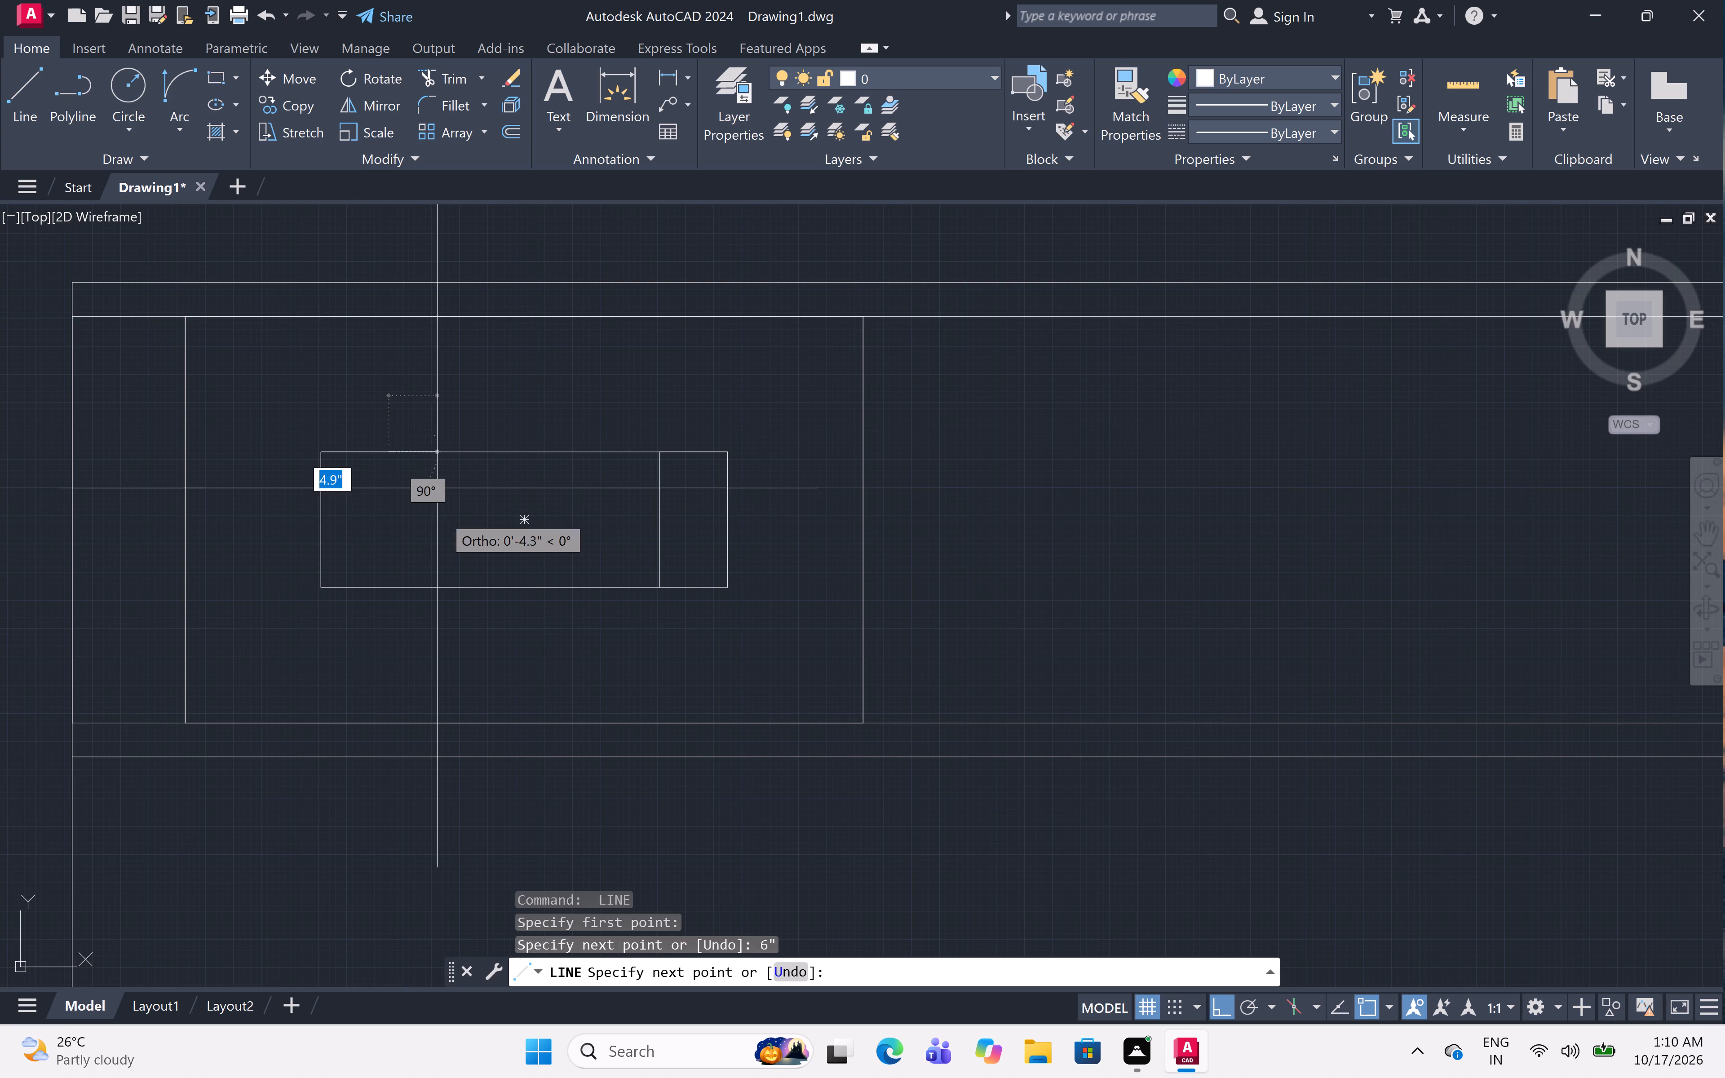
left_click(391, 585)
key("Escape")
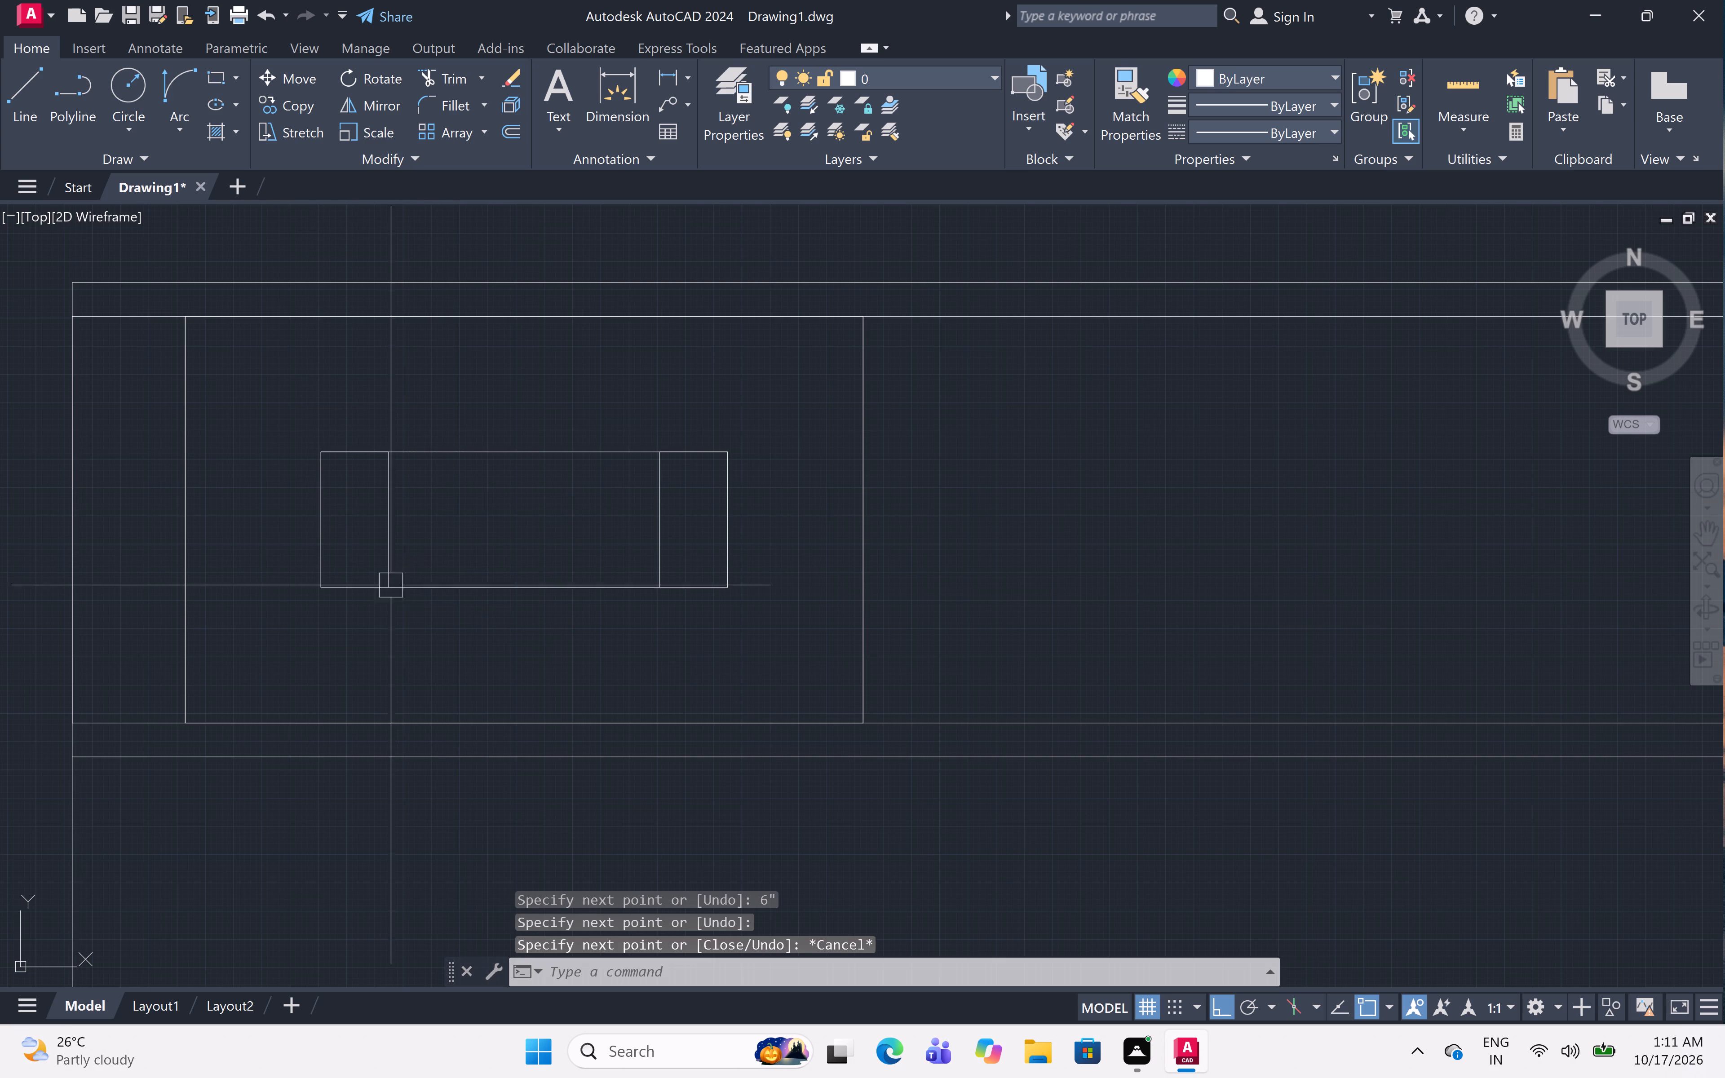
Trim away both ends of the inner rectangle outside the two 6" vertical lines, including its old end edges.
type("TR")
key("space")
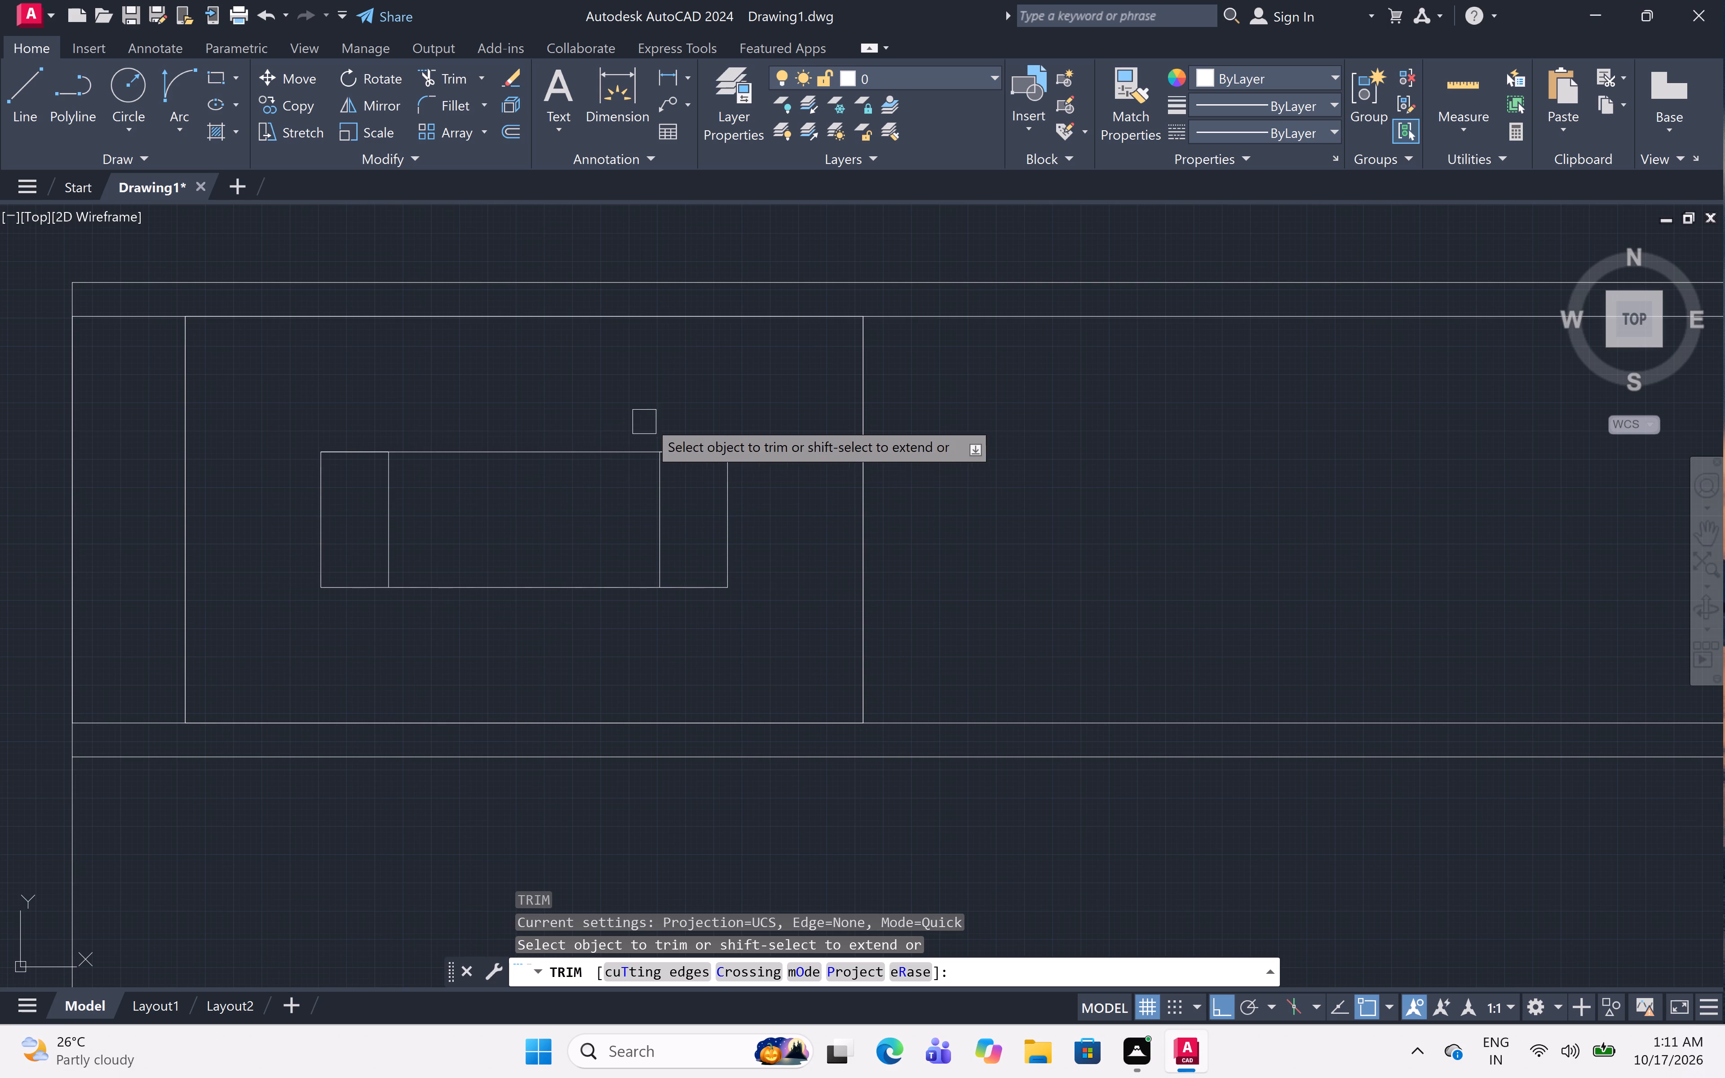
left_click(693, 419)
left_click(693, 601)
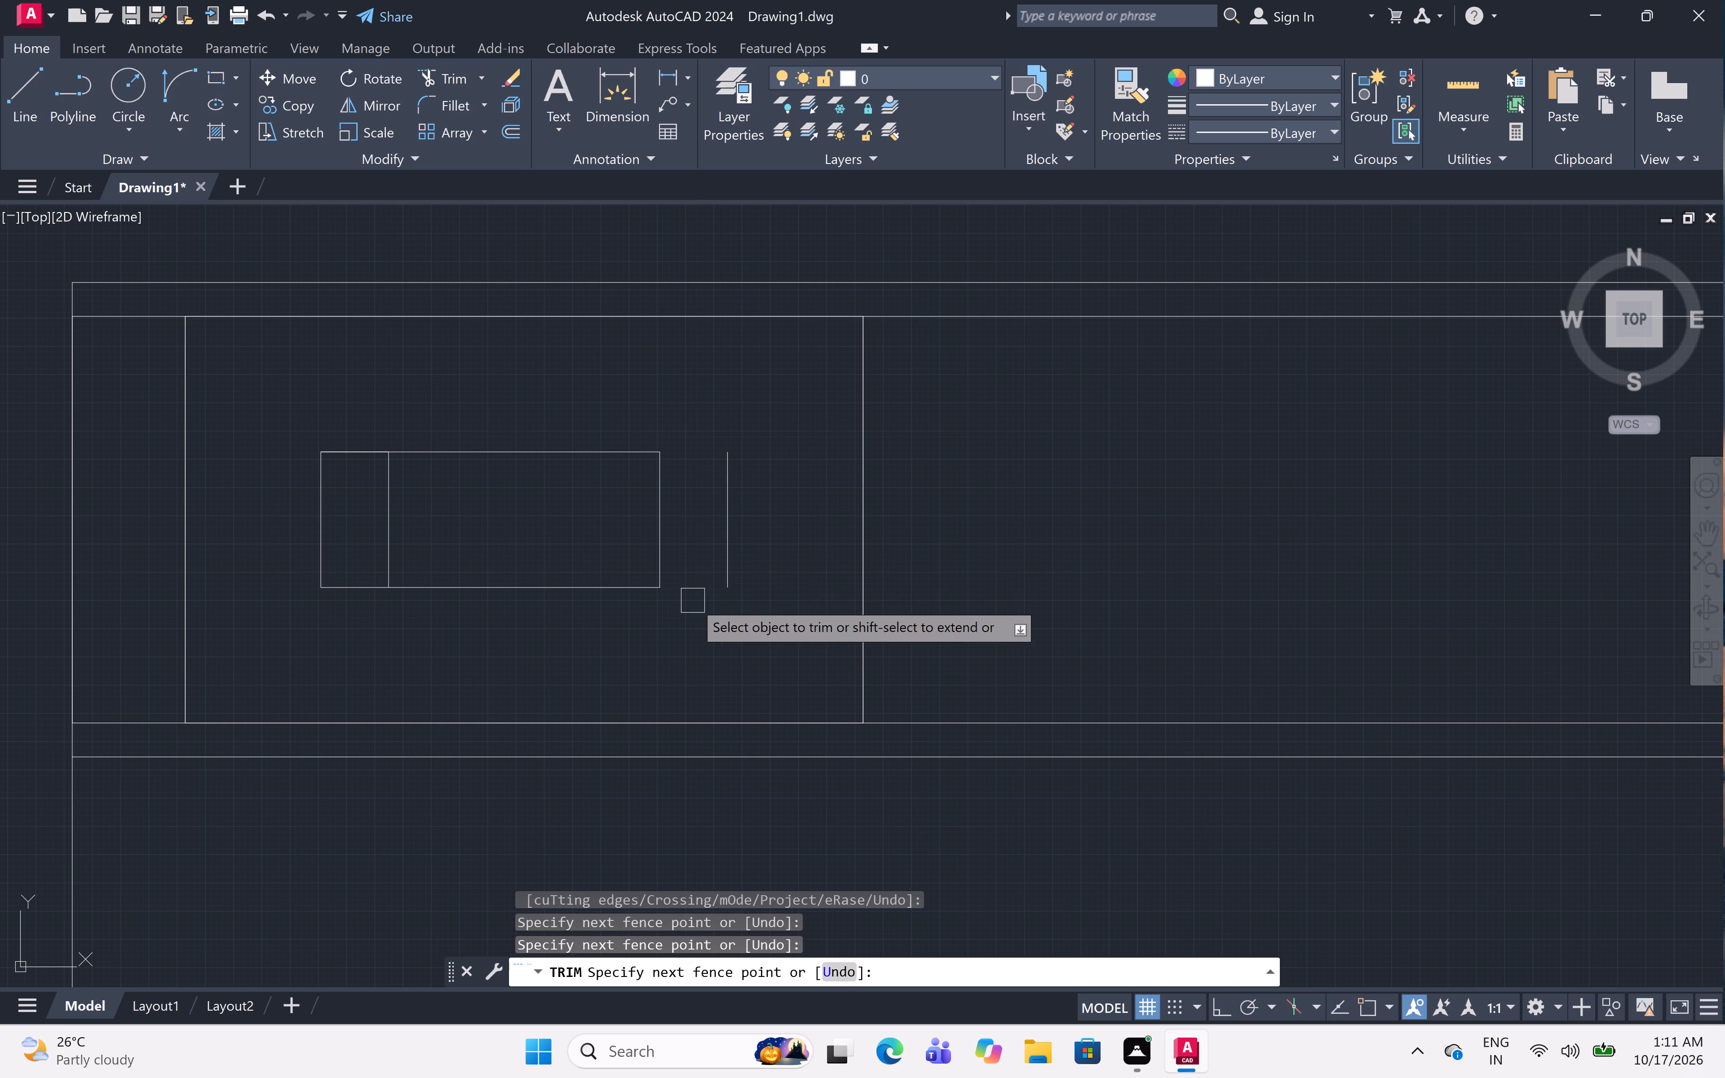
left_click(698, 554)
left_click(774, 532)
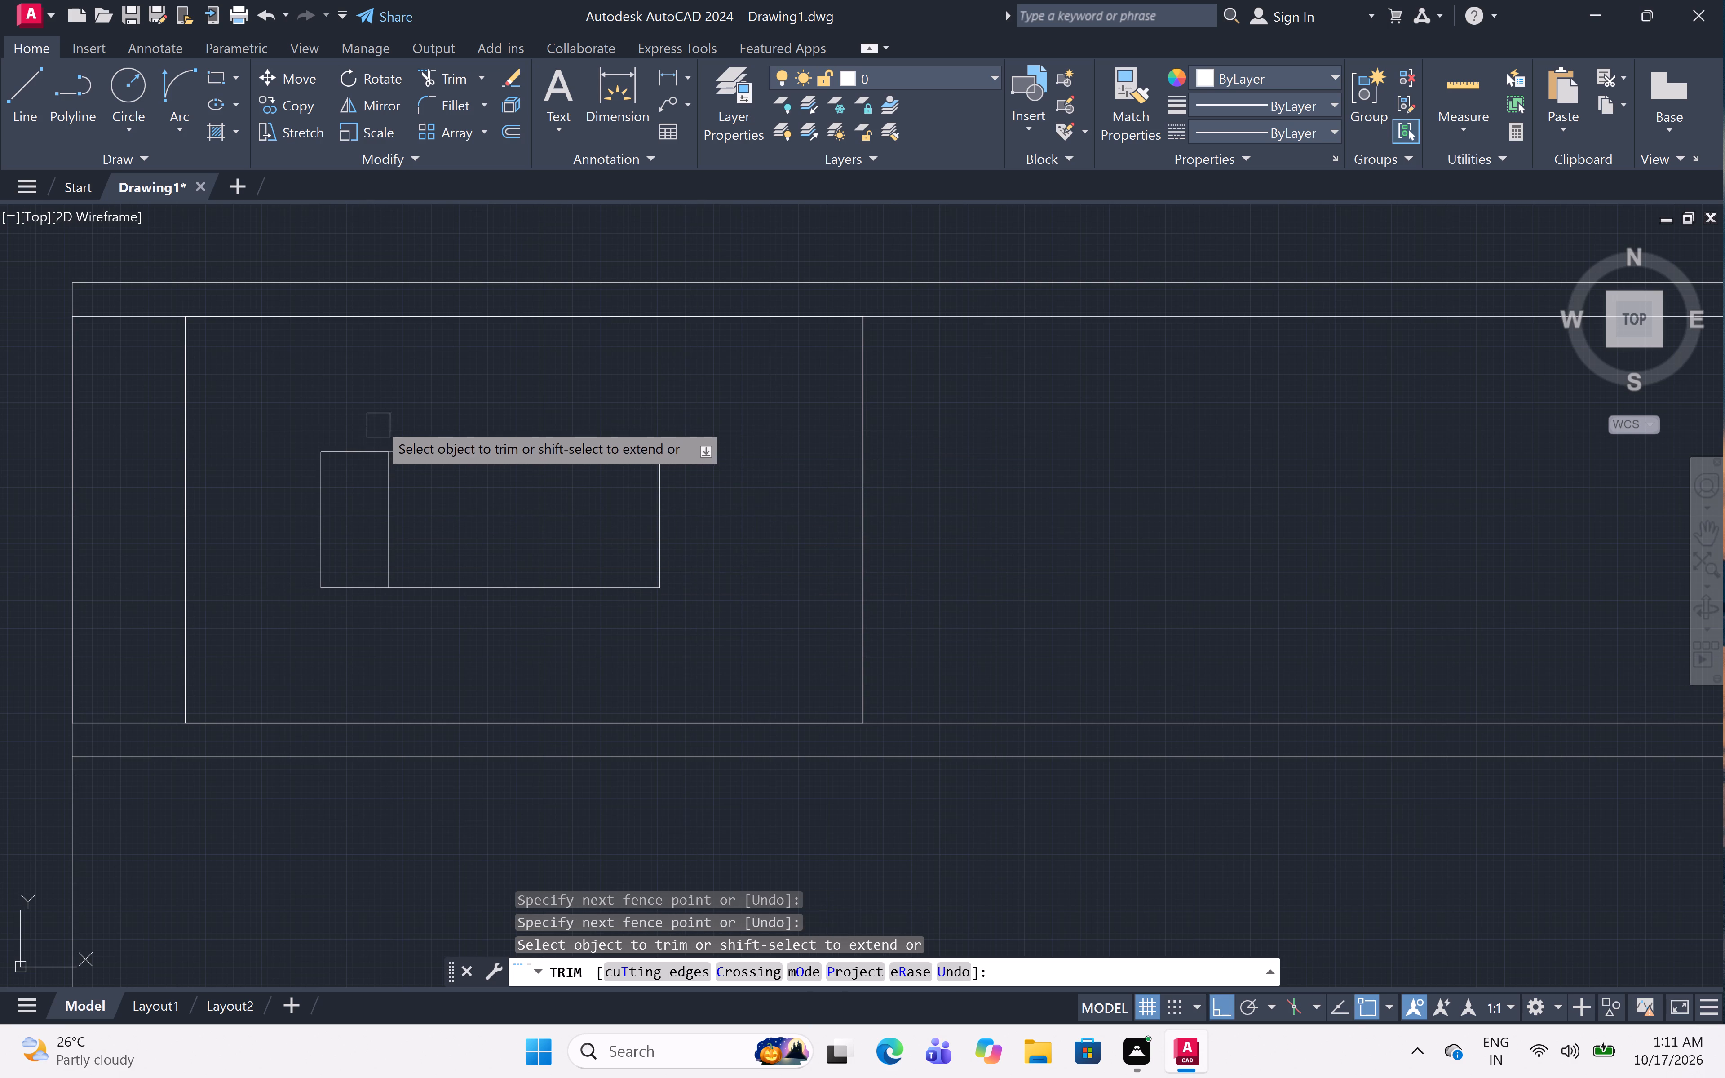
left_click(365, 420)
left_click(351, 615)
left_click(363, 549)
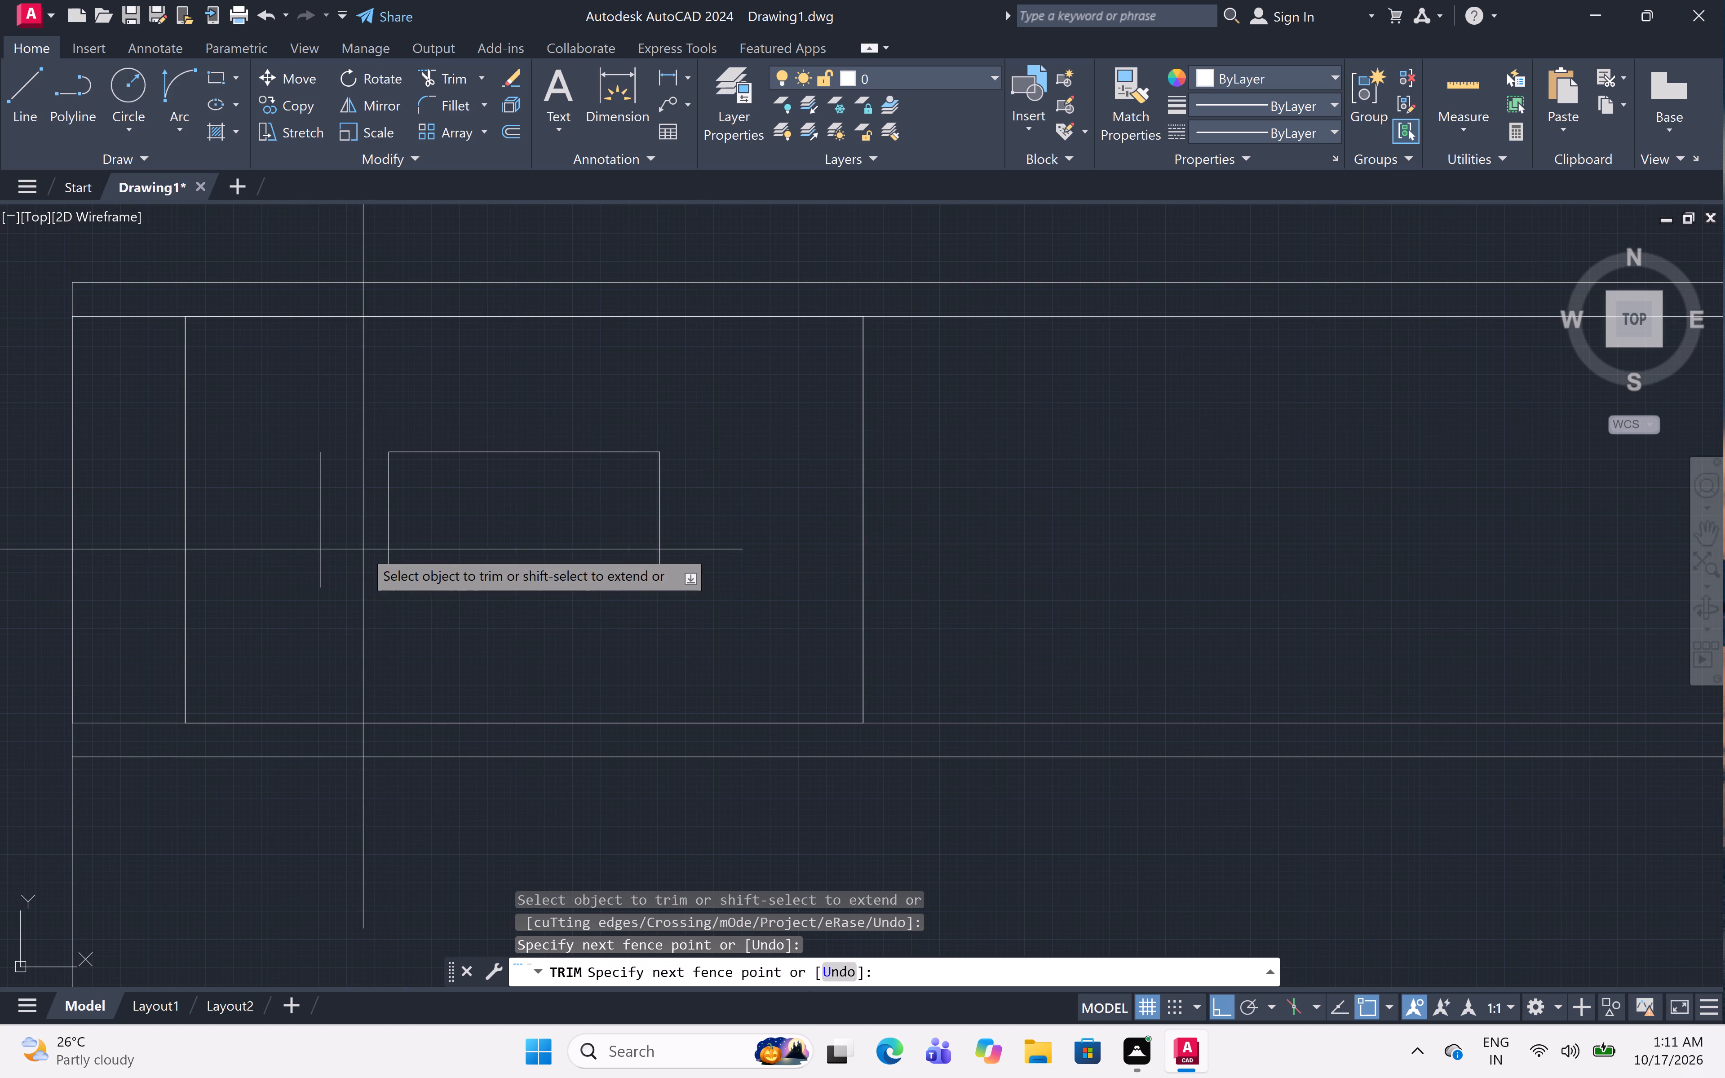
left_click(243, 557)
key("Escape")
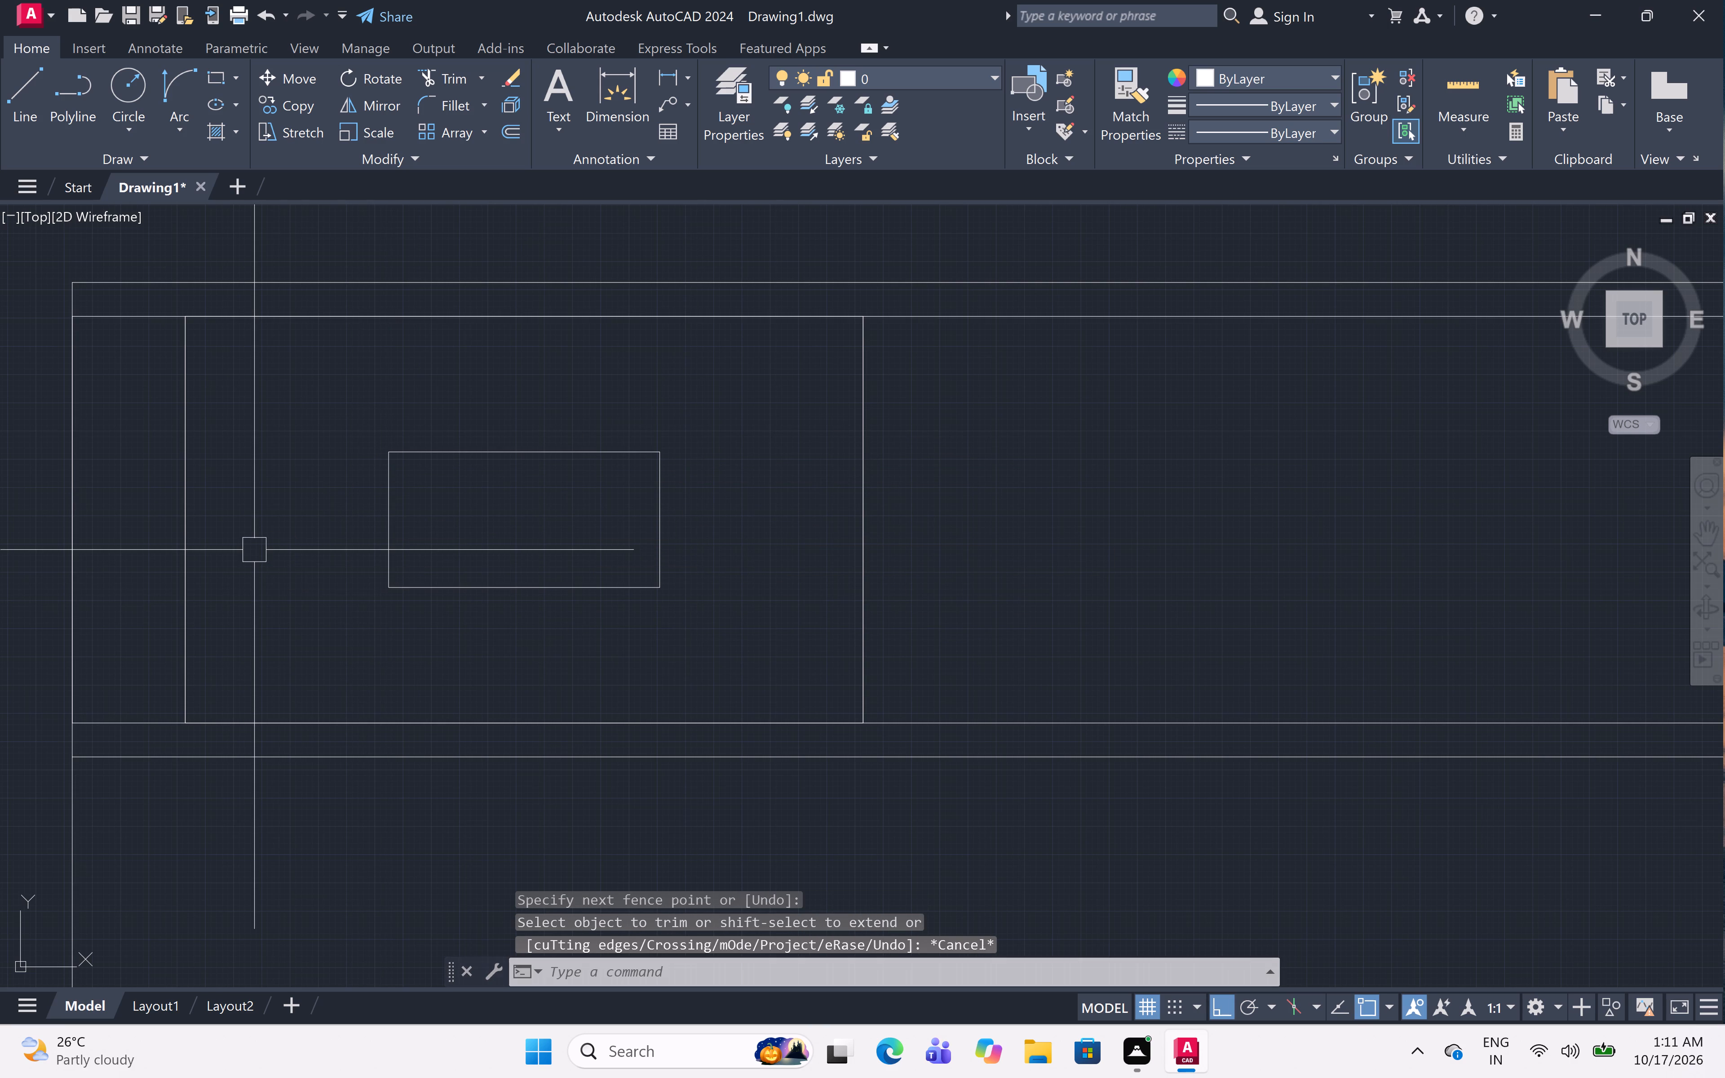
Draw diagonal lines from the bay's two upper corners to the matching upper corners of the trimmed inner rectangle.
type("L")
key("space")
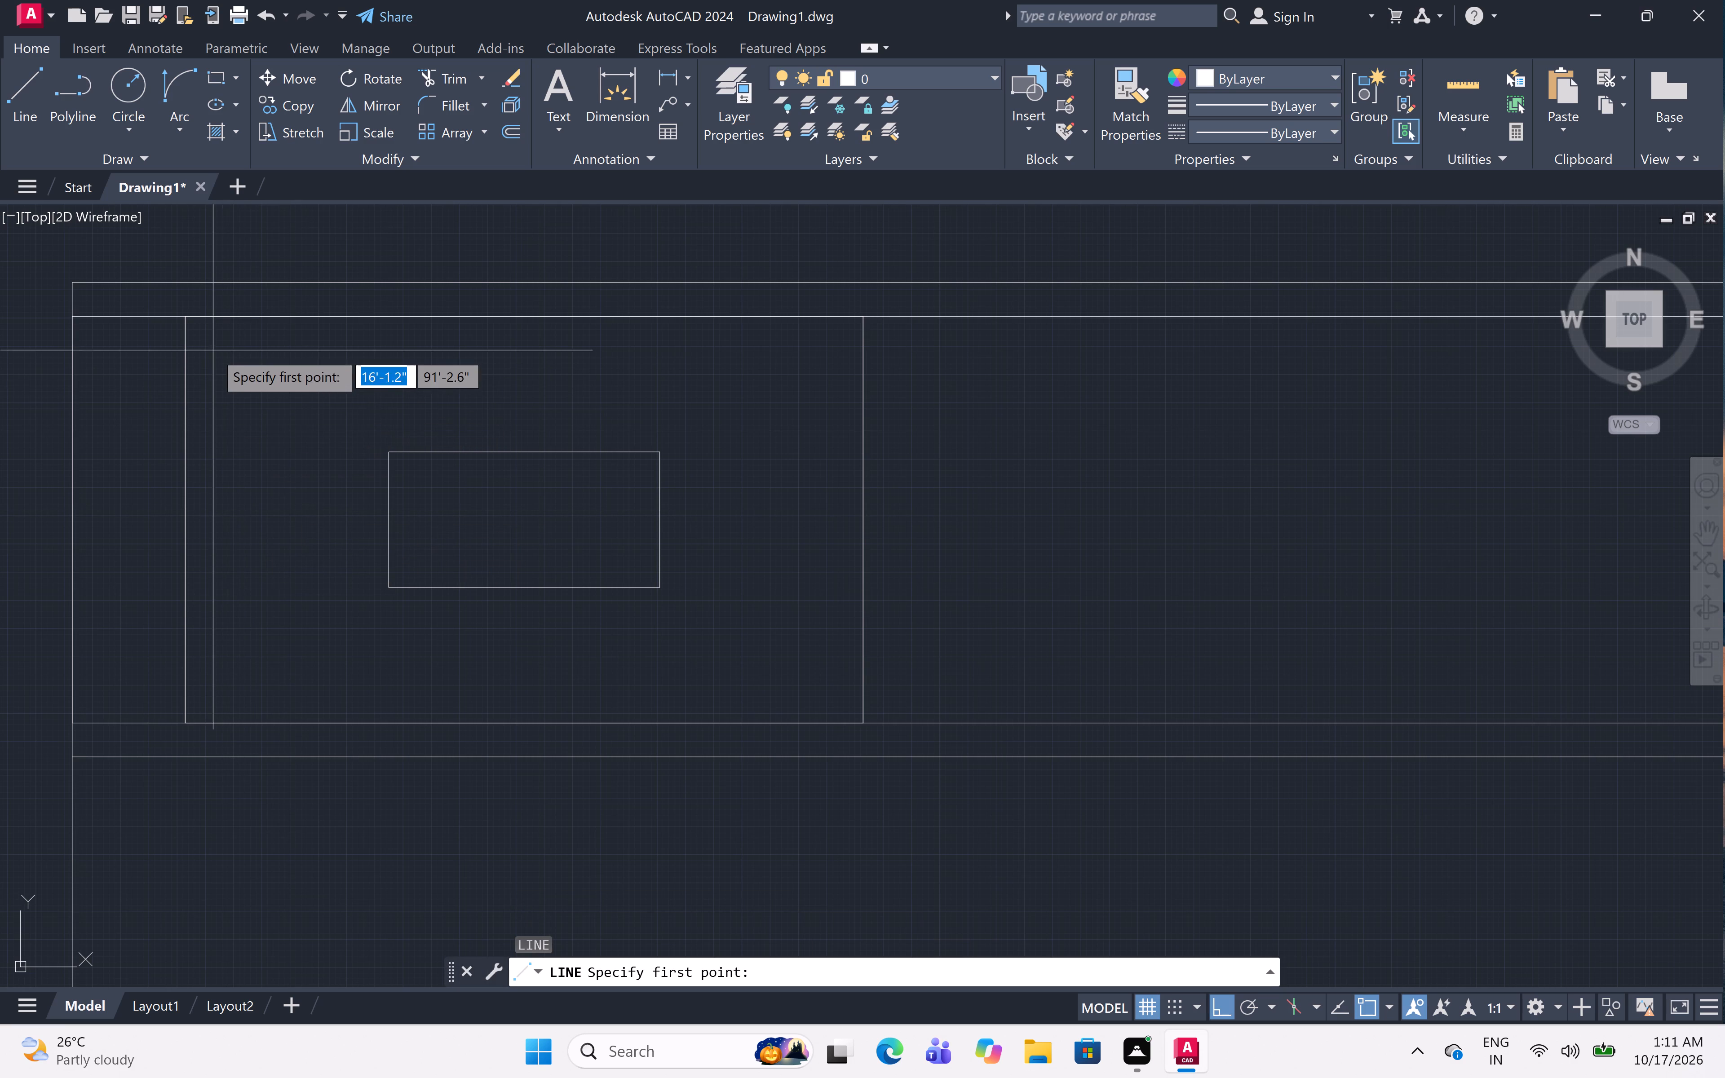
left_click(188, 315)
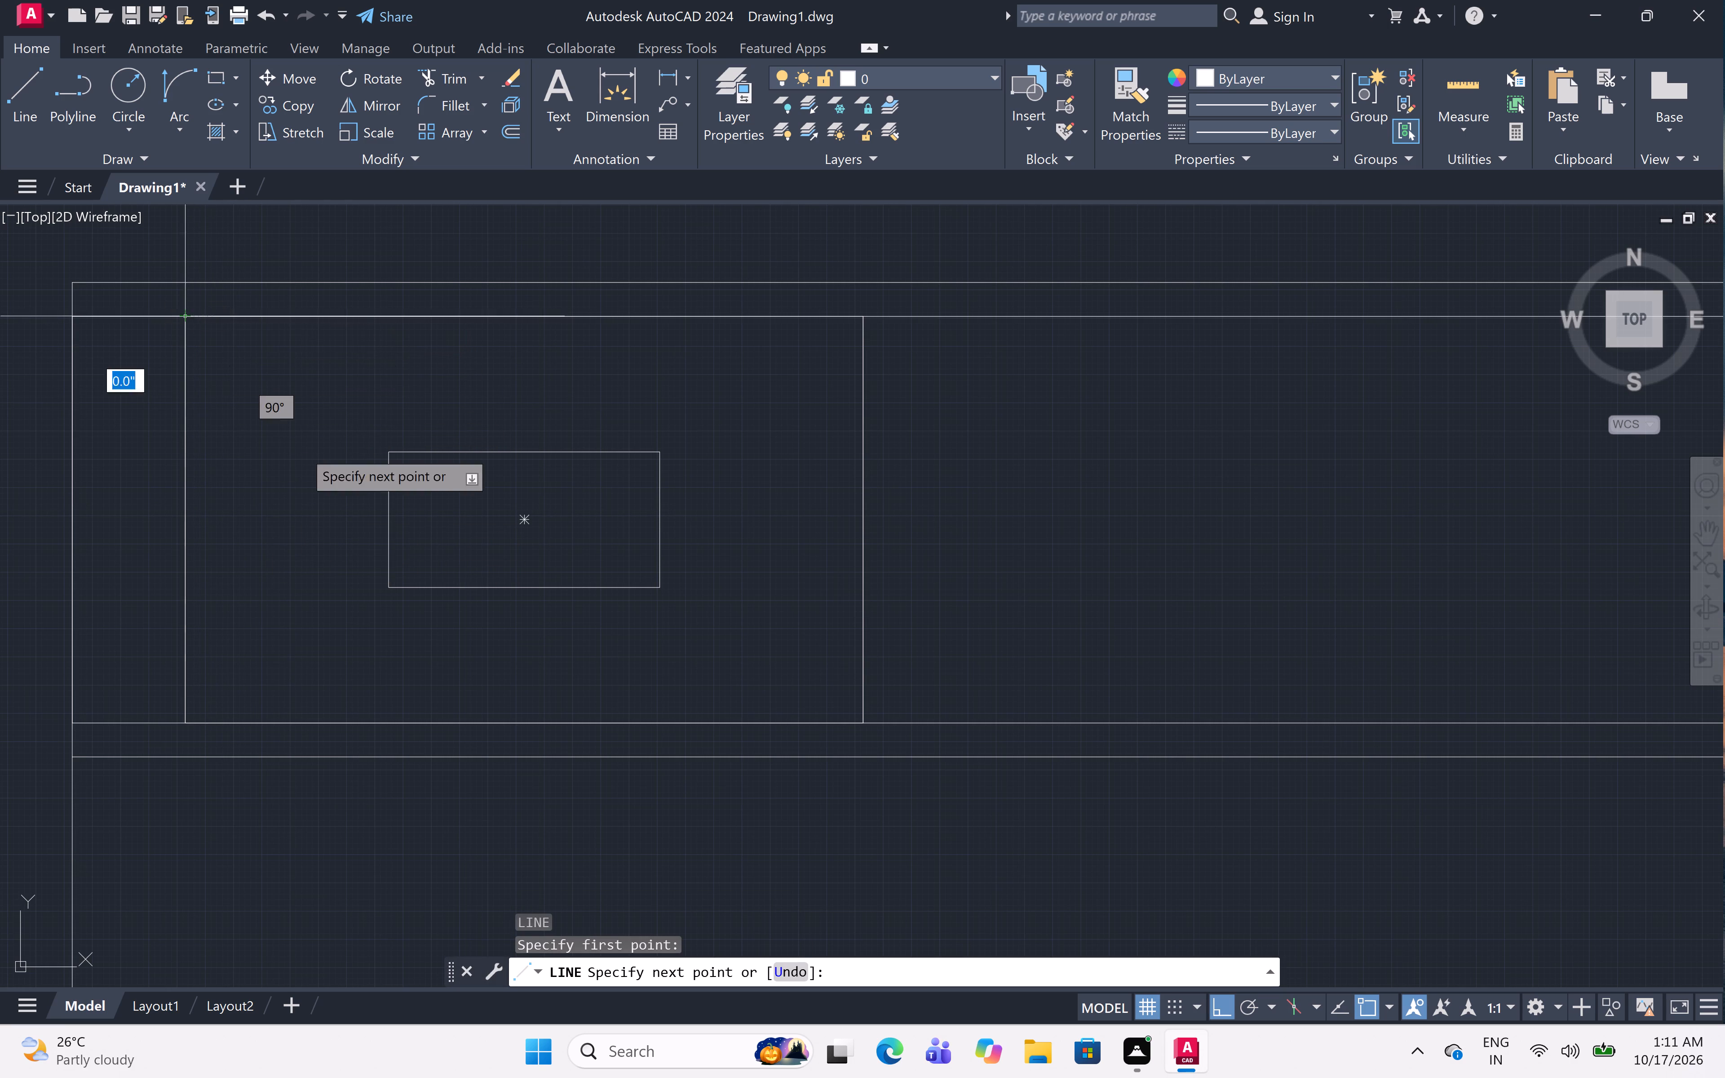
left_click(386, 459)
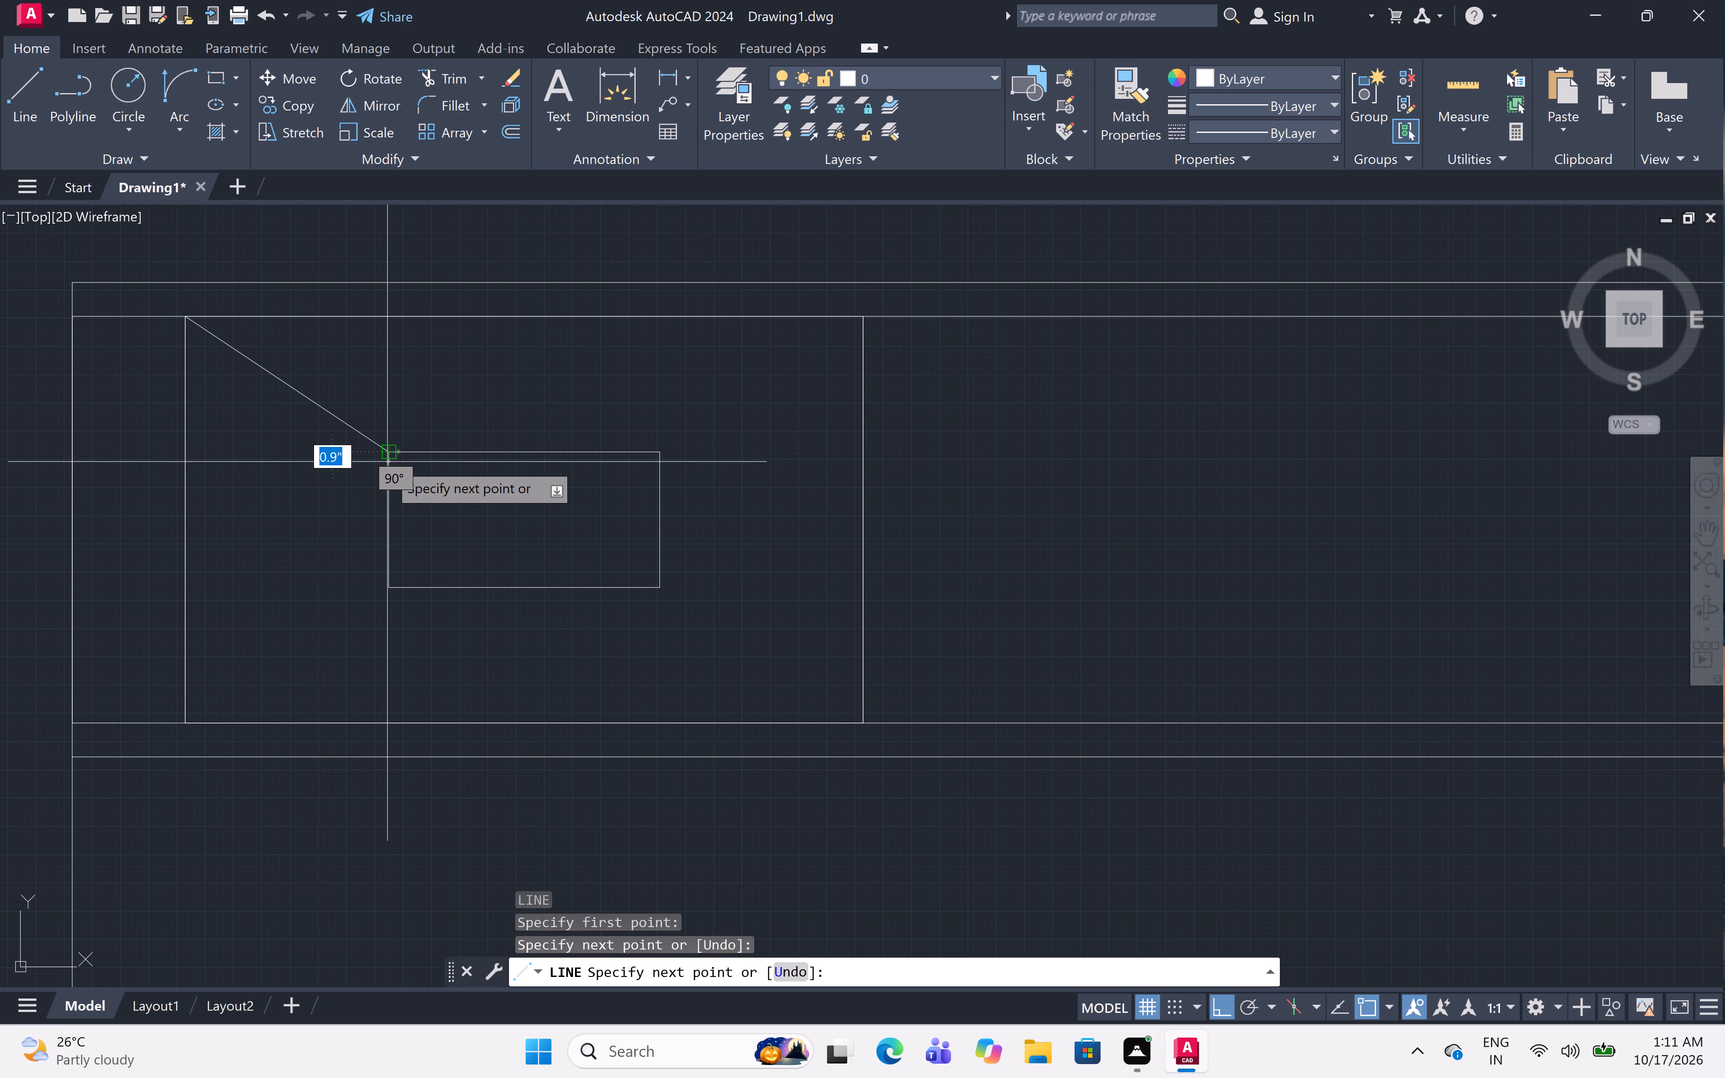
key("space")
key("space")
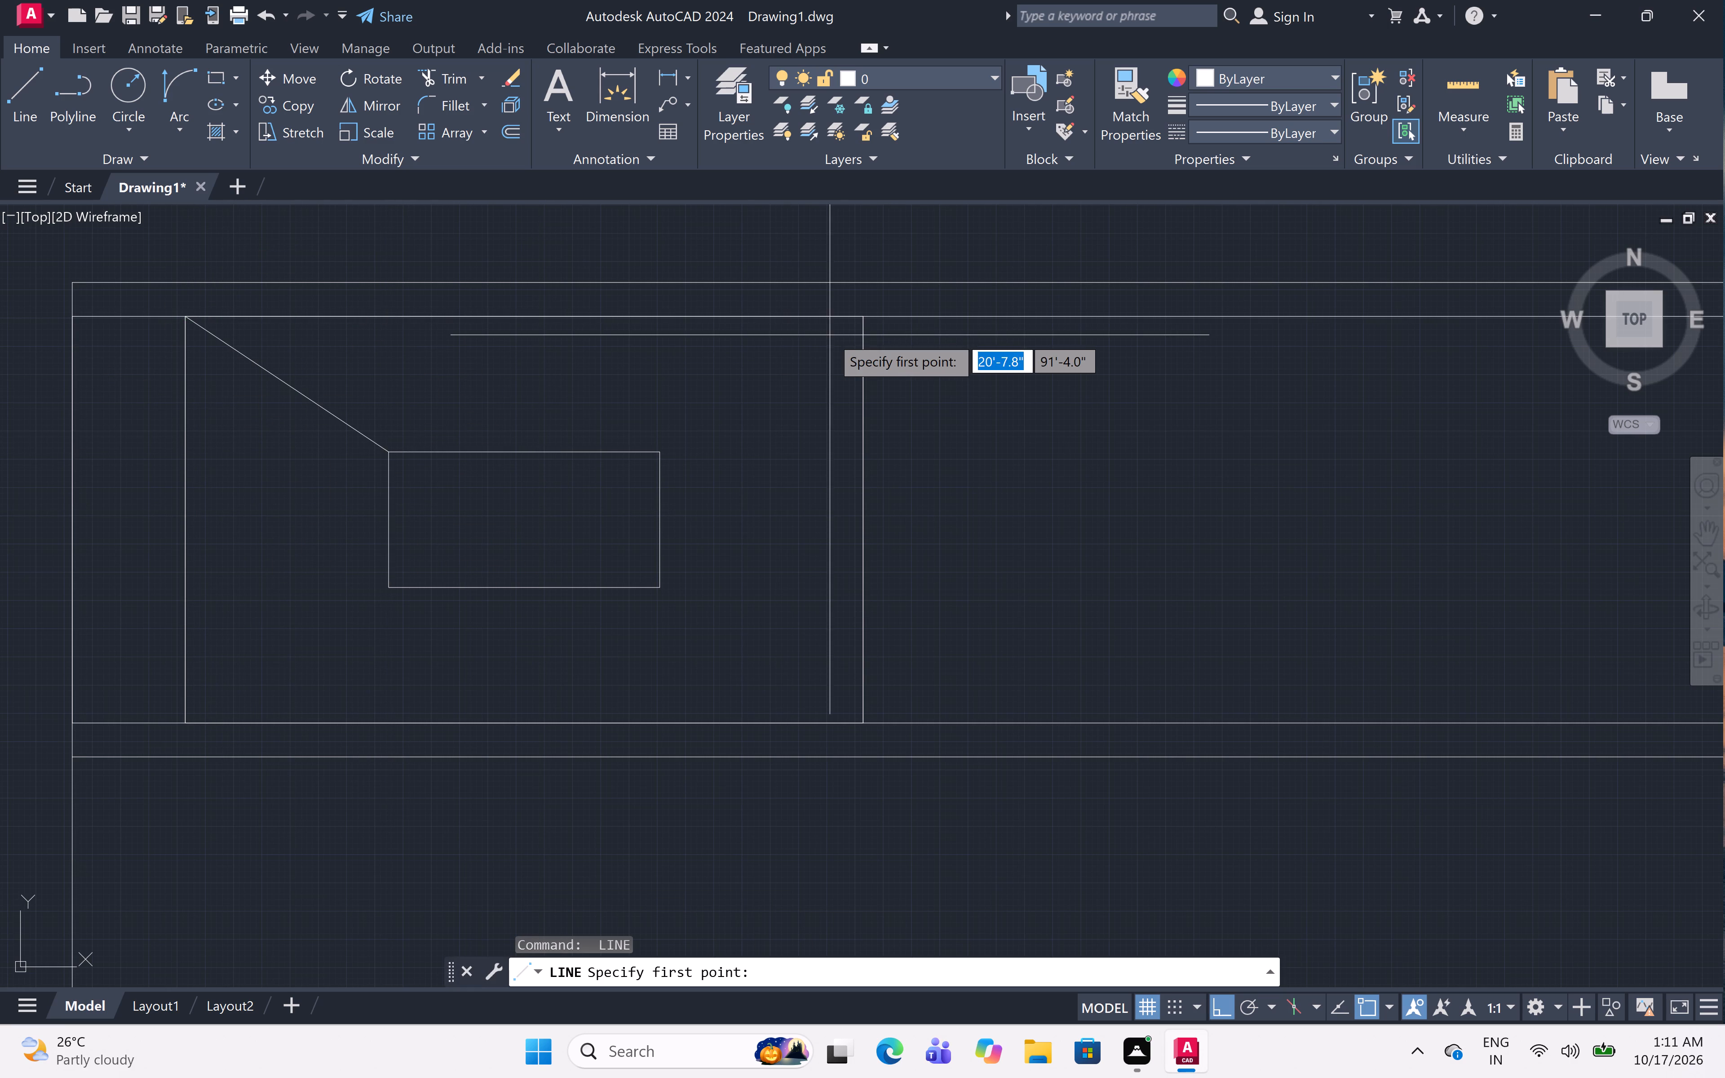
left_click(861, 321)
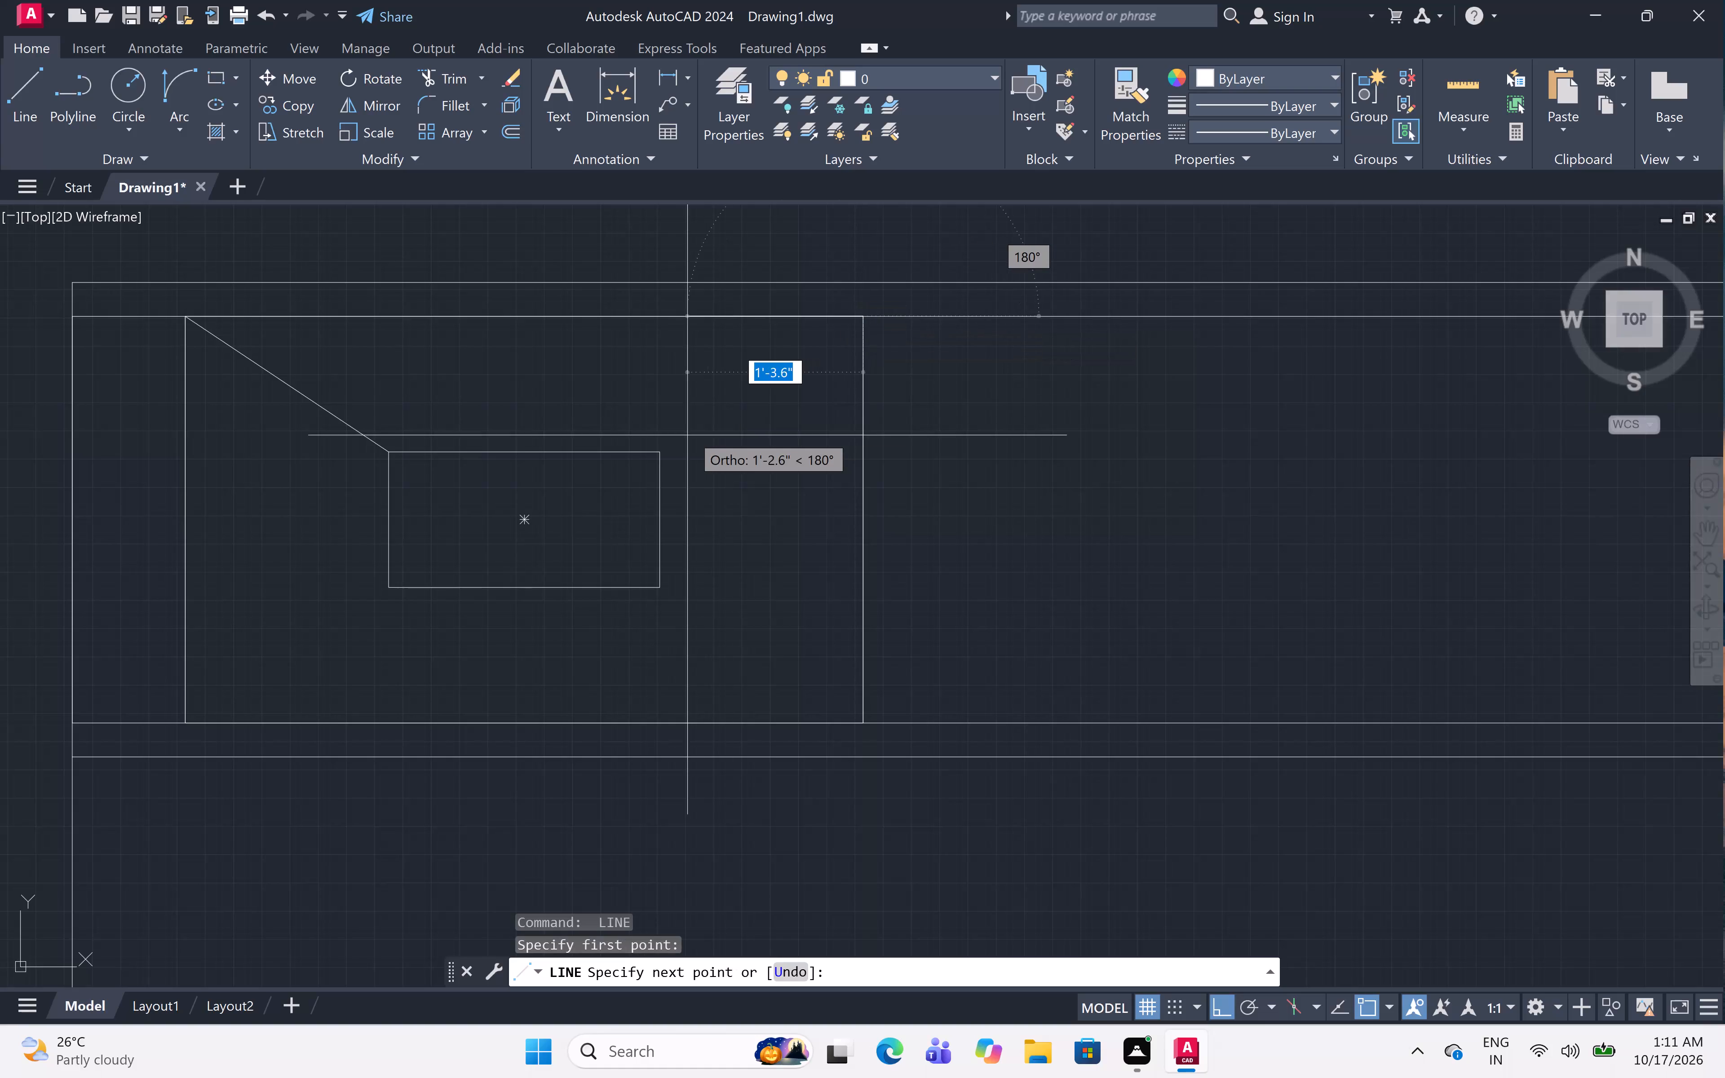
left_click(658, 456)
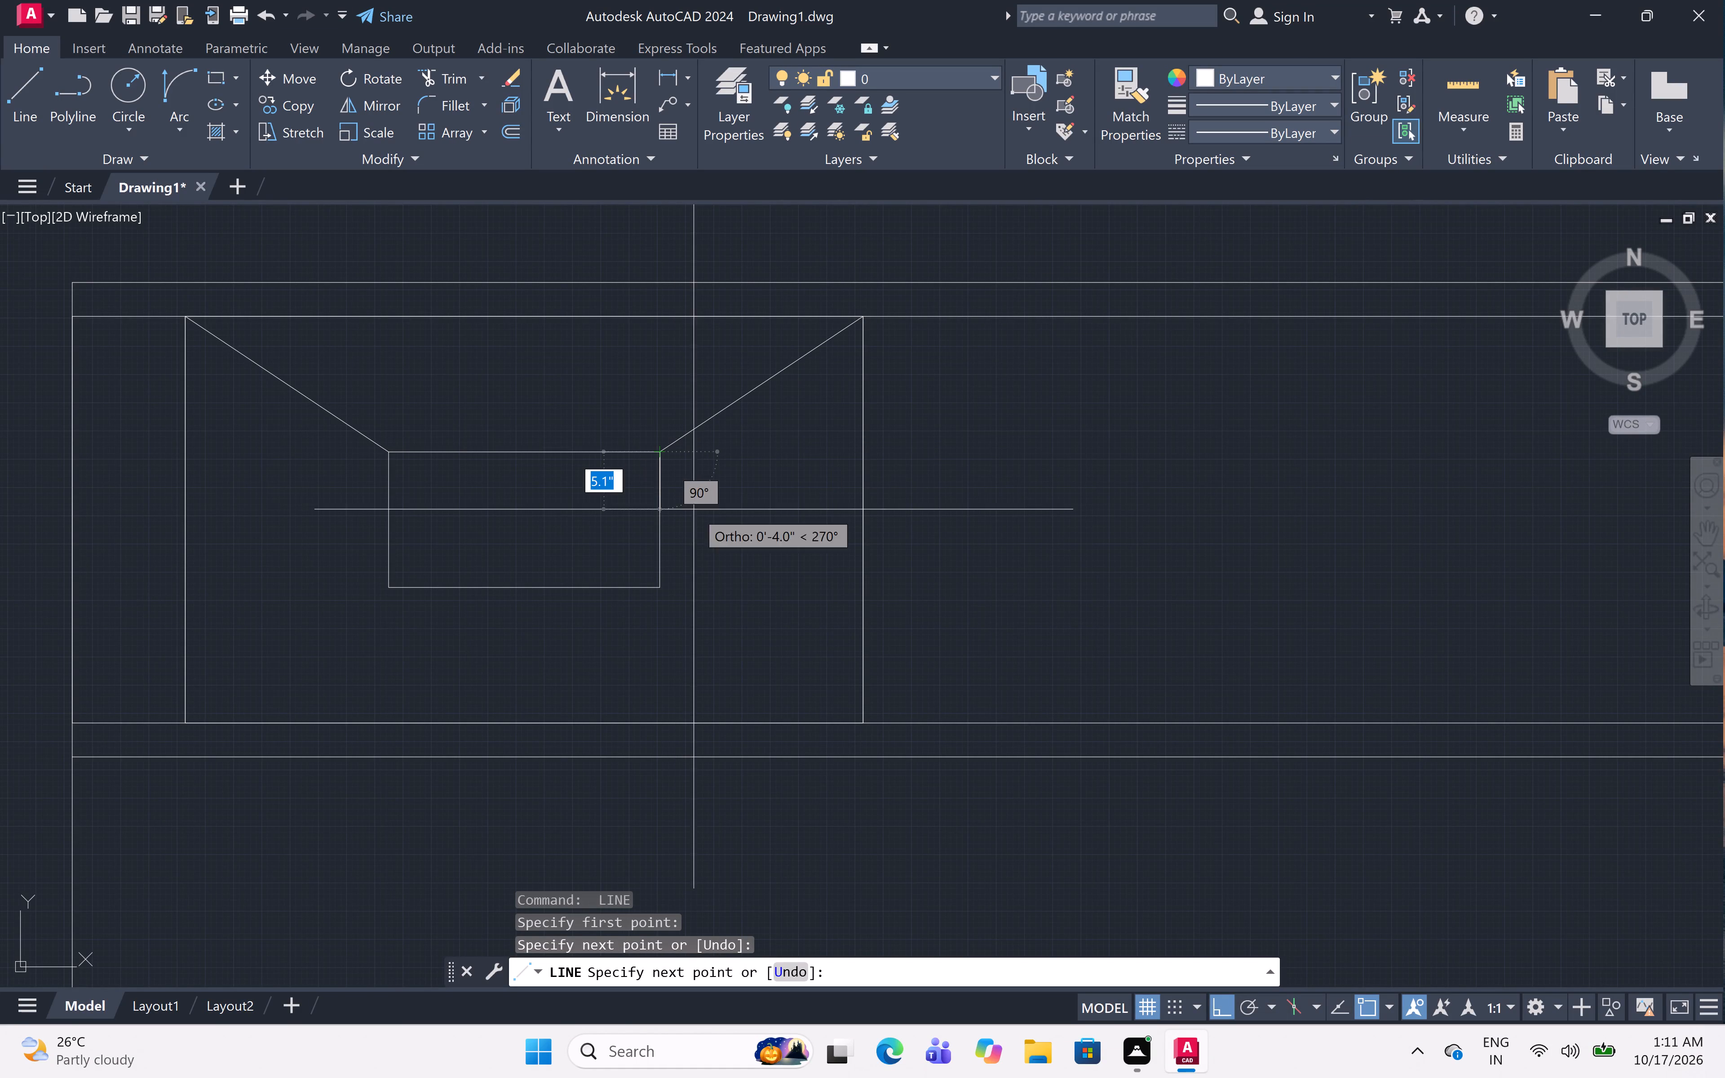
key("space")
Draw diagonal lines from the bay's two lower corners to the matching lower corners of the inner rectangle.
key("space")
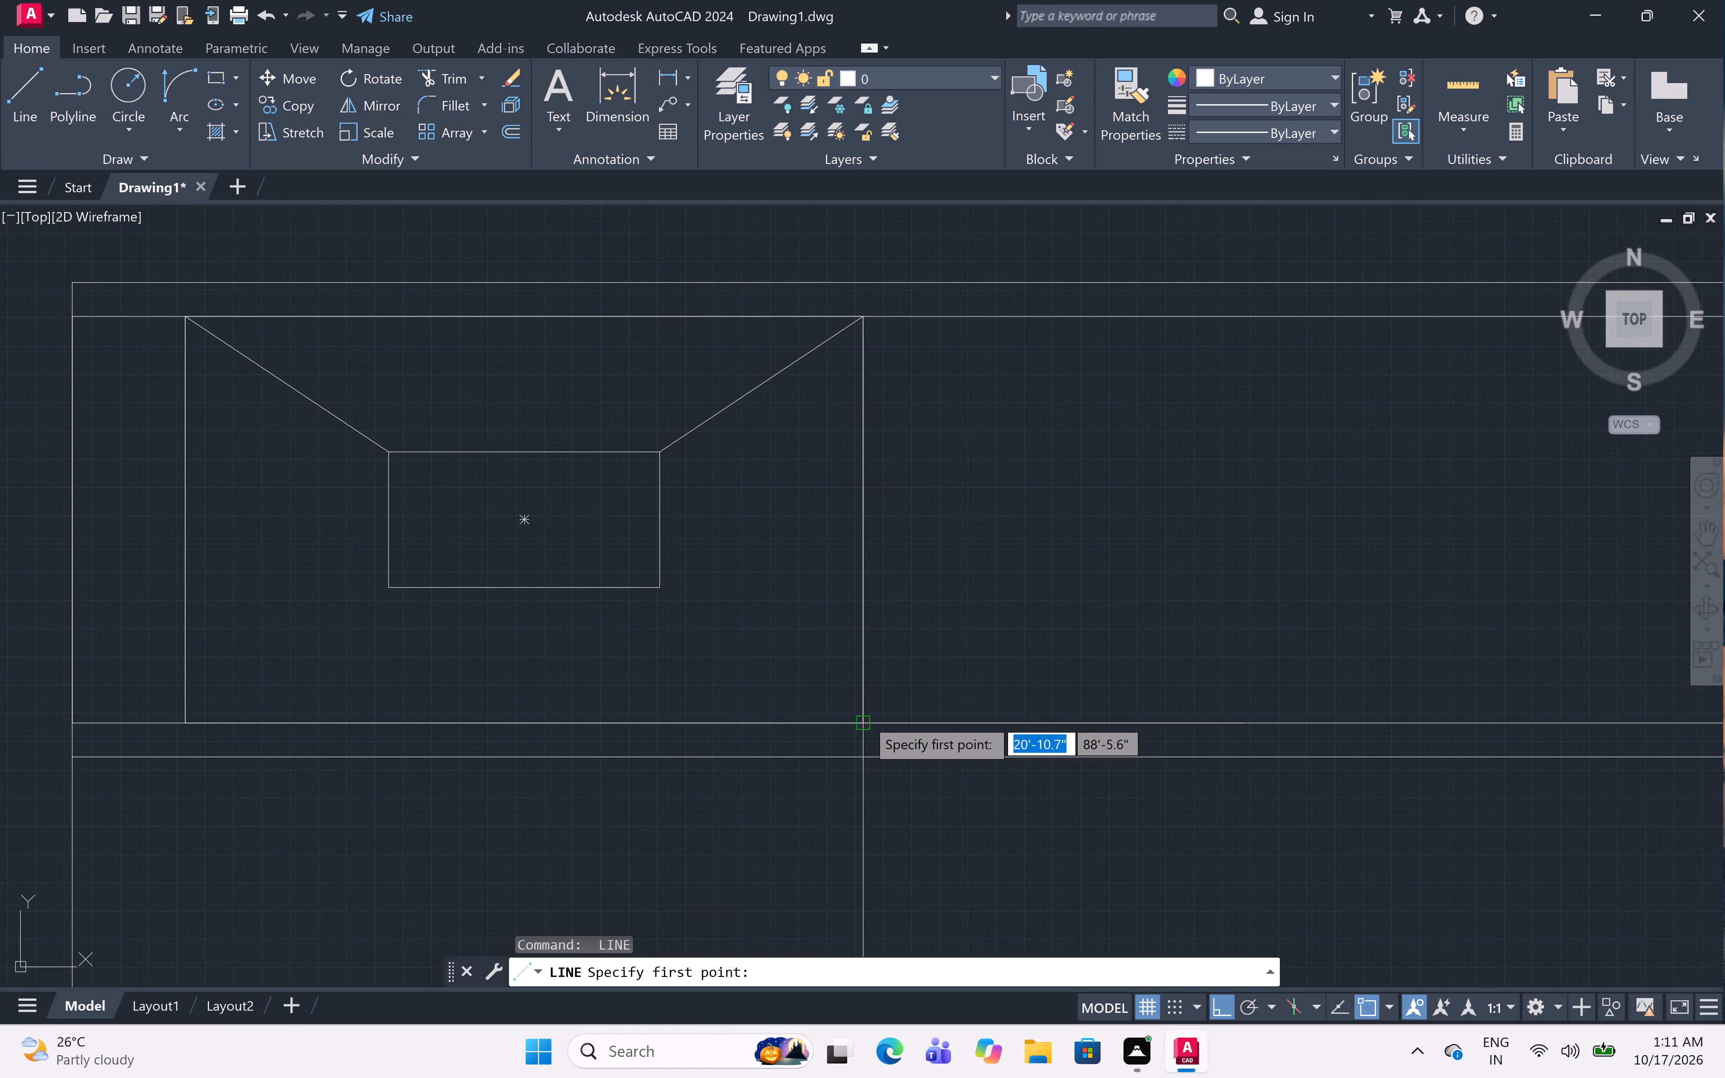
left_click_drag(866, 720, 849, 719)
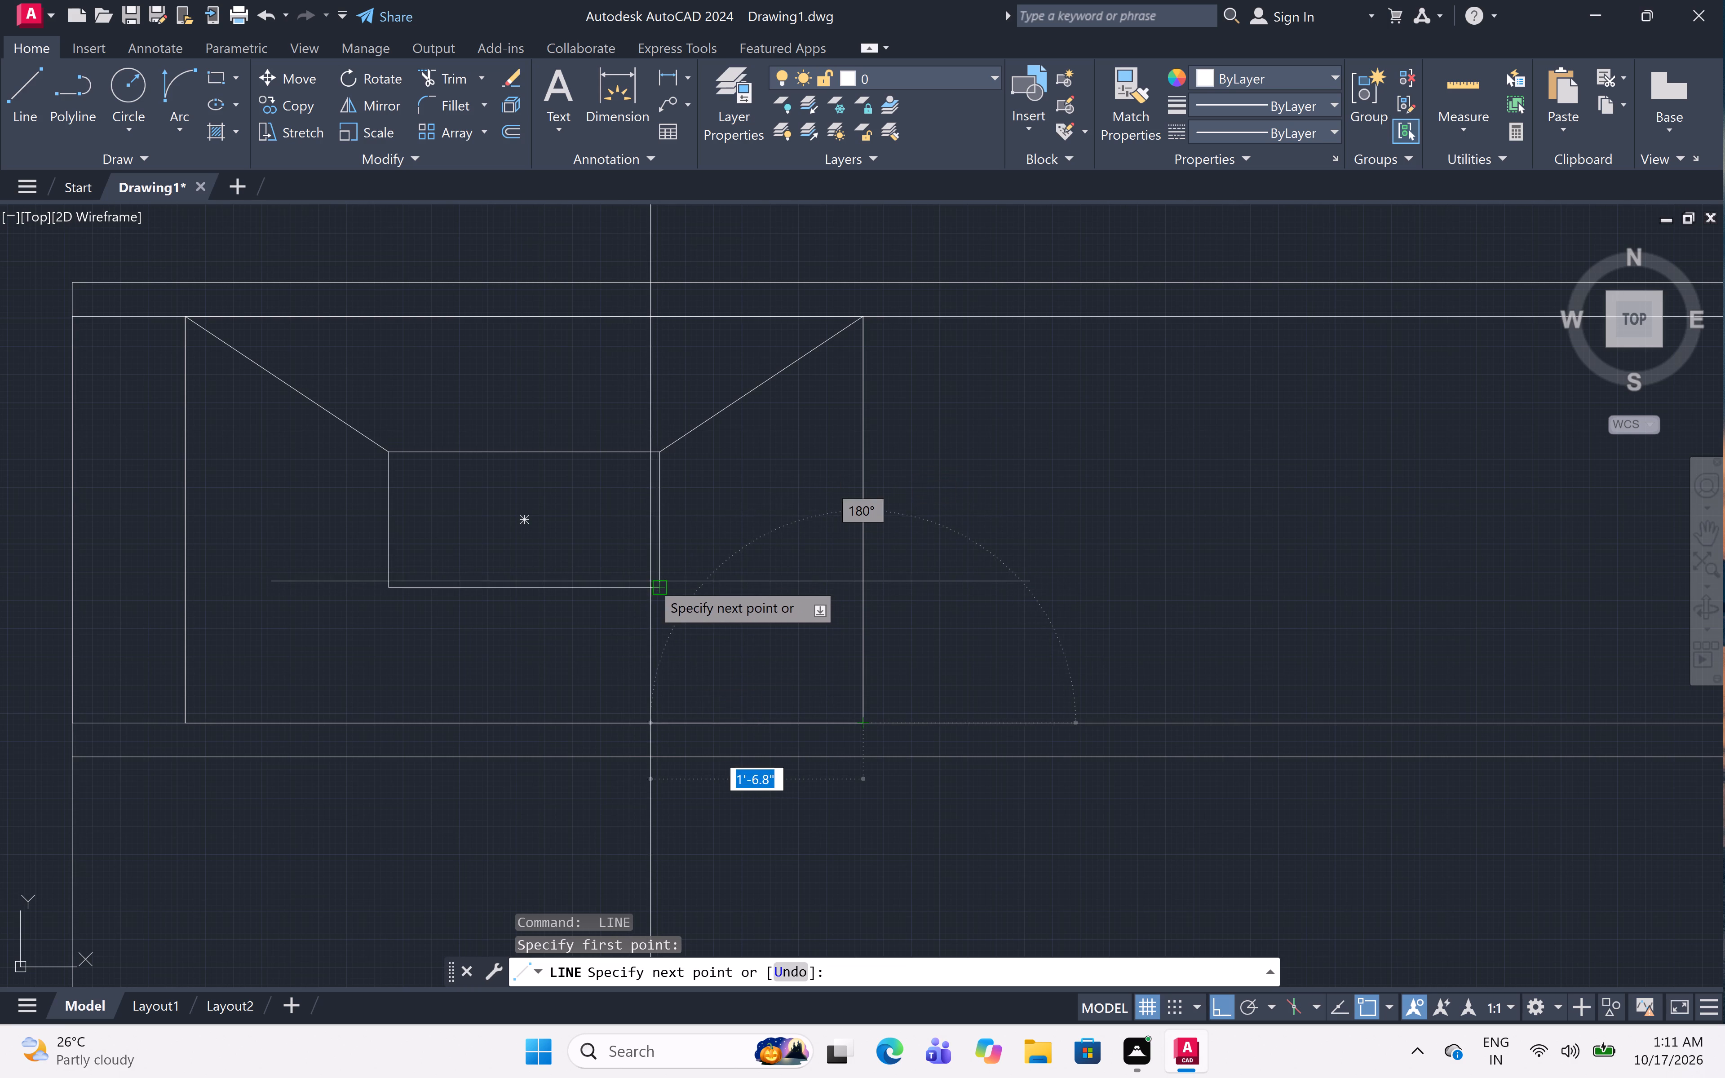
left_click(647, 599)
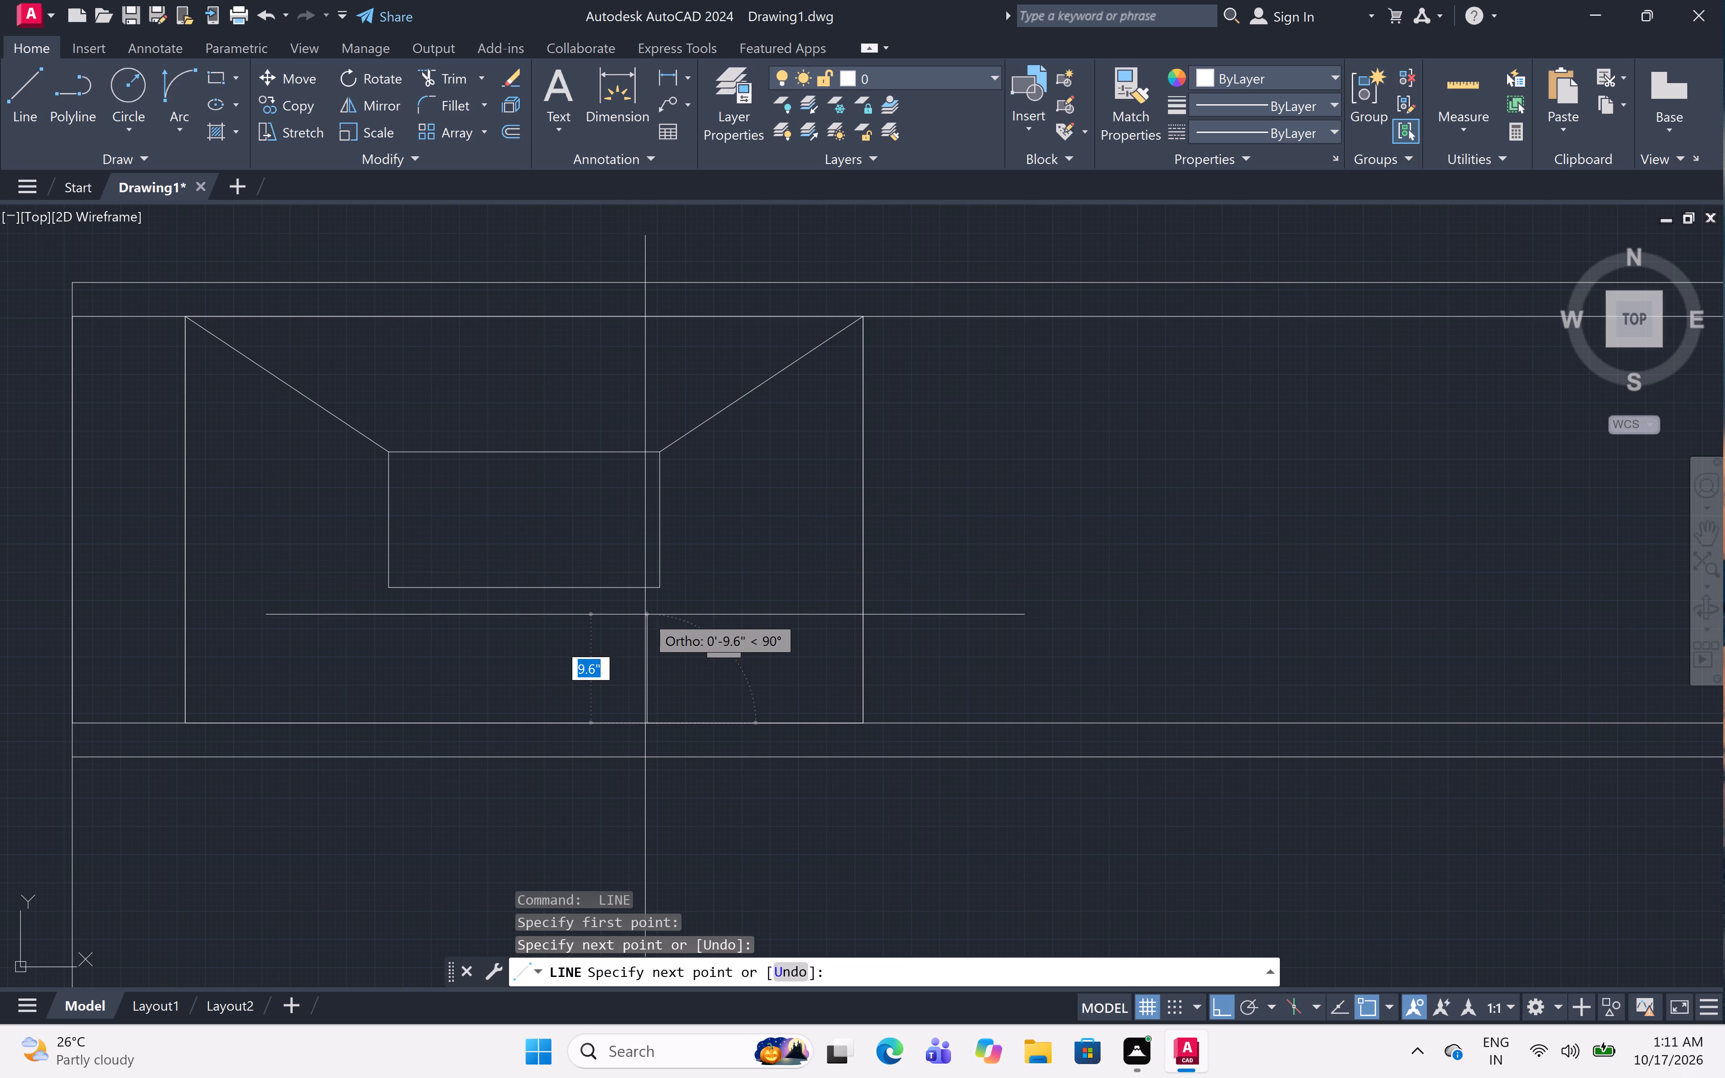
key("ctrl+z")
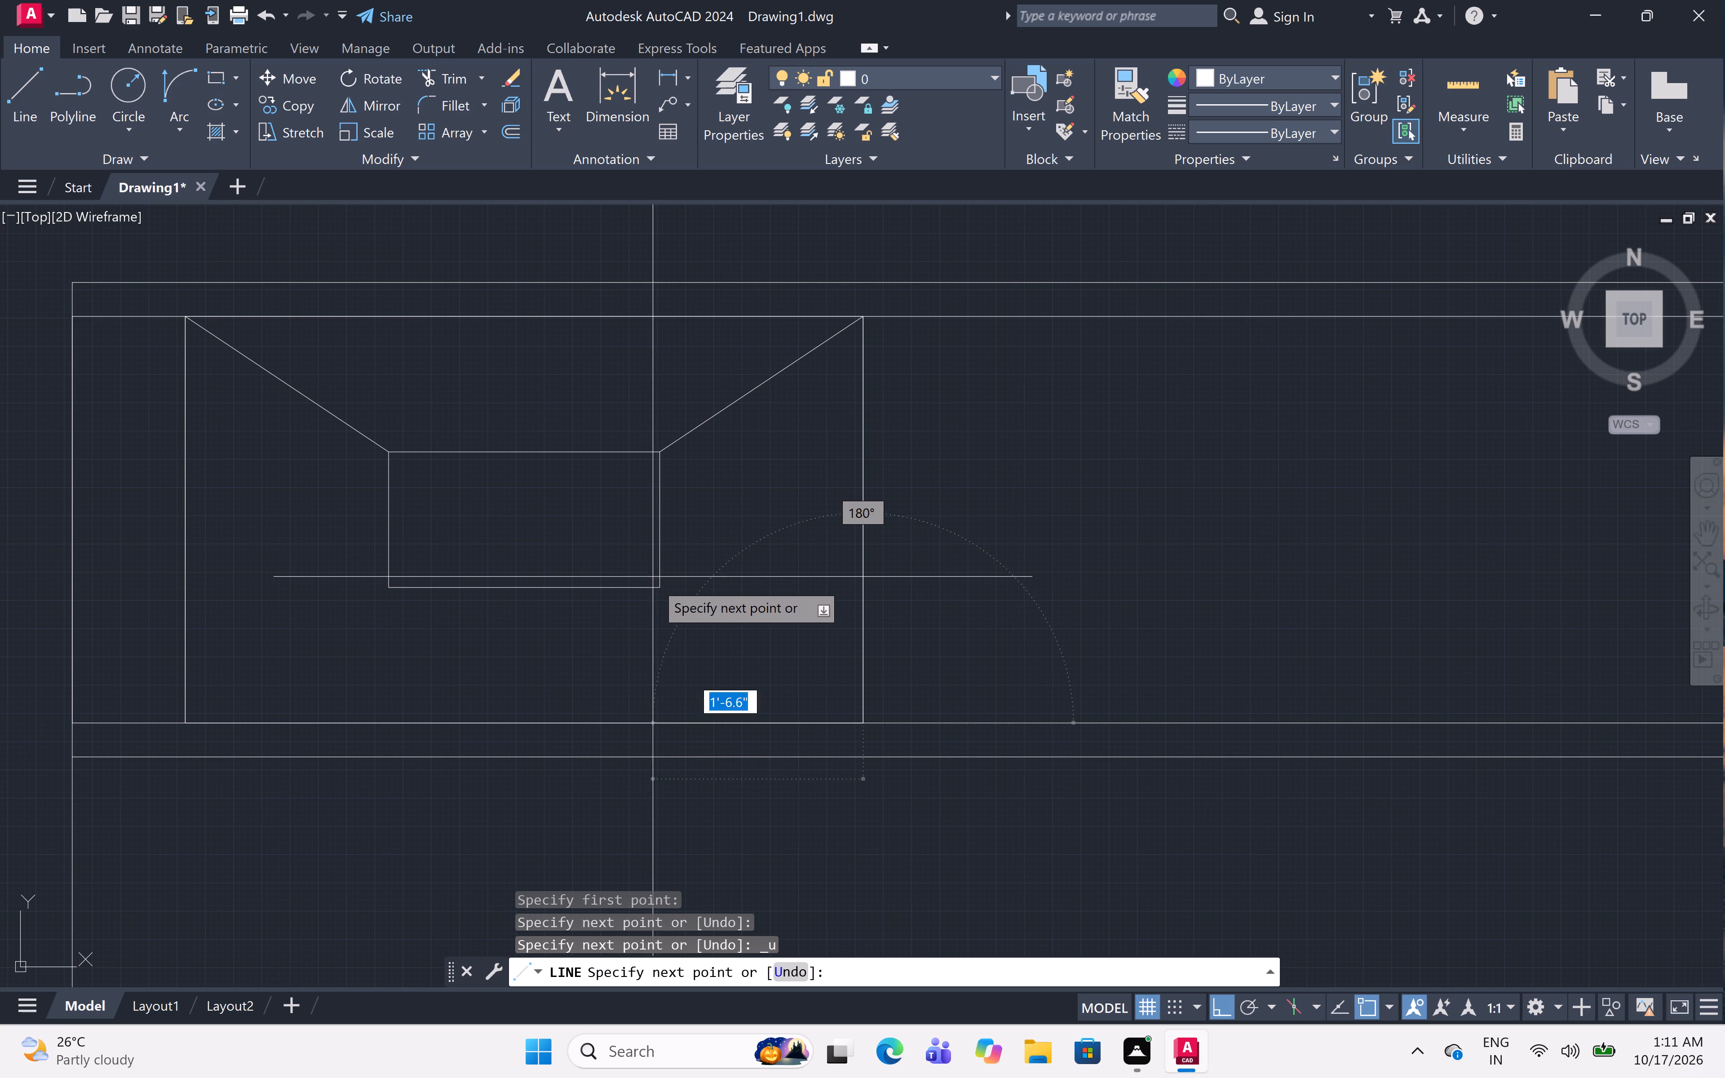
left_click(658, 591)
key("space")
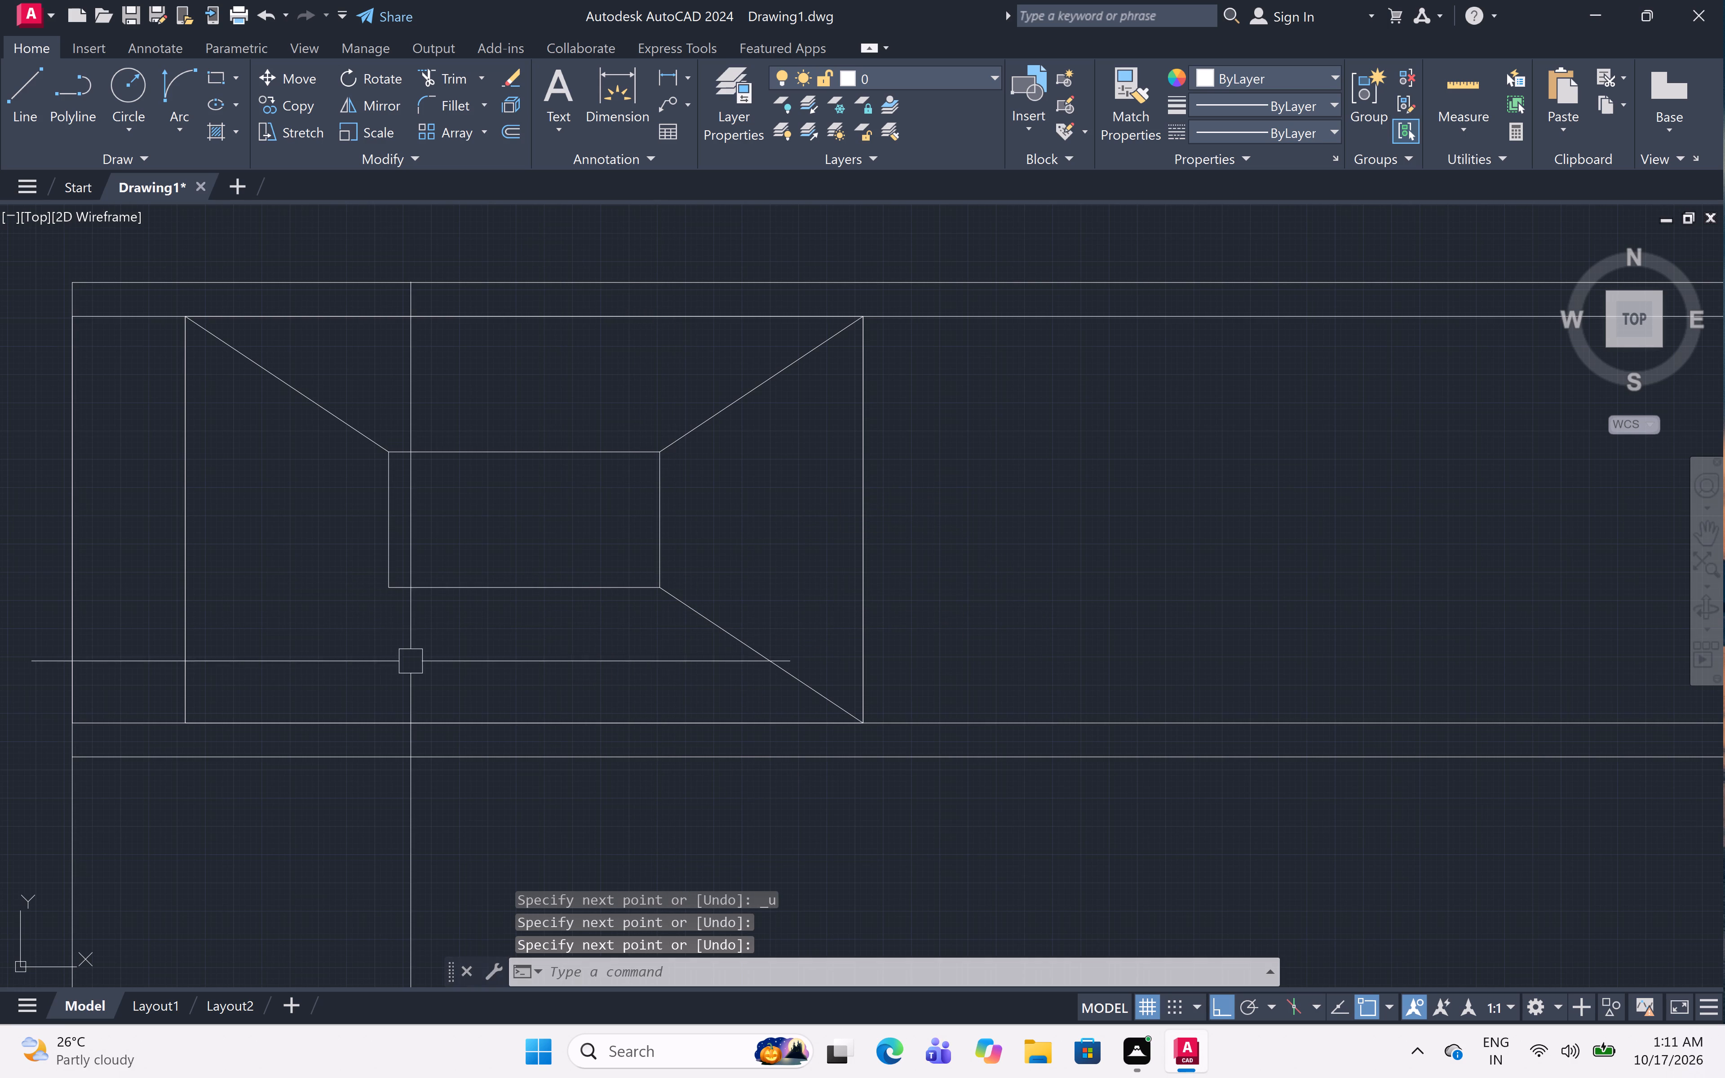
key("space")
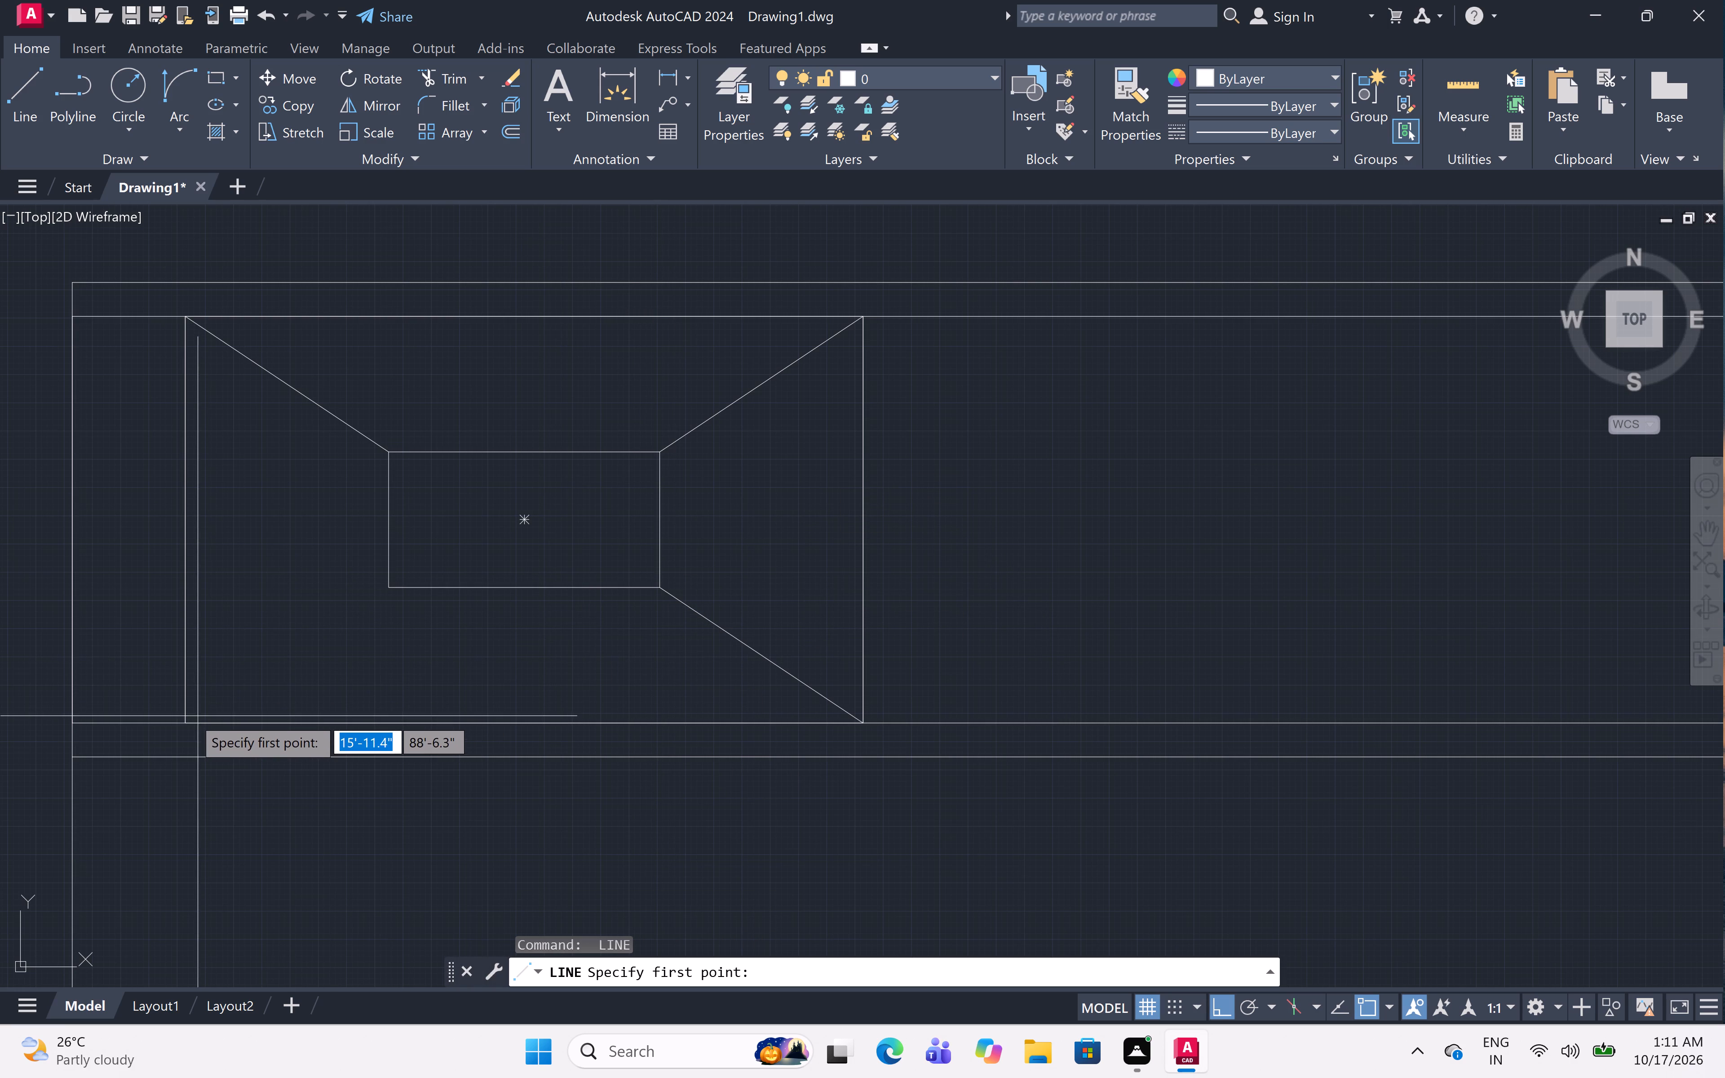
left_click(185, 719)
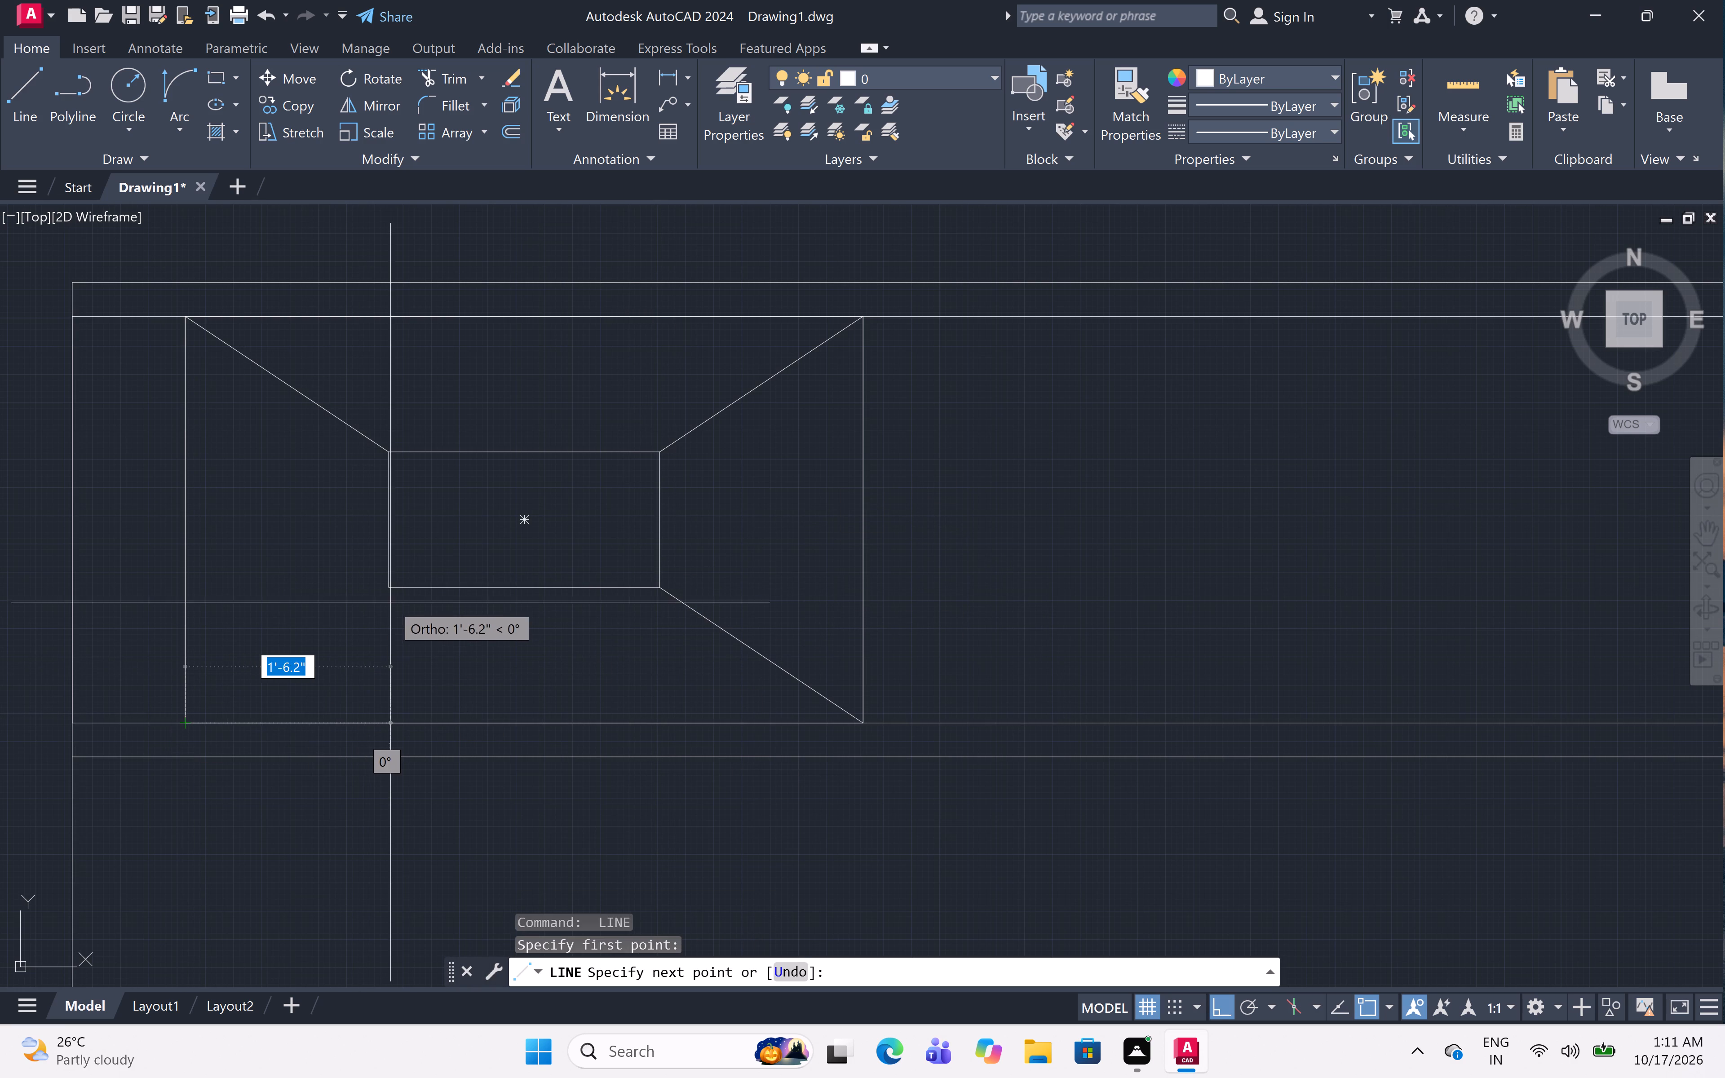
left_click(392, 588)
key("space")
Draw a small rectangle about 7" by 4.5" around the middle of the bay's inner rectangle.
scroll(483, 560, "down", 3)
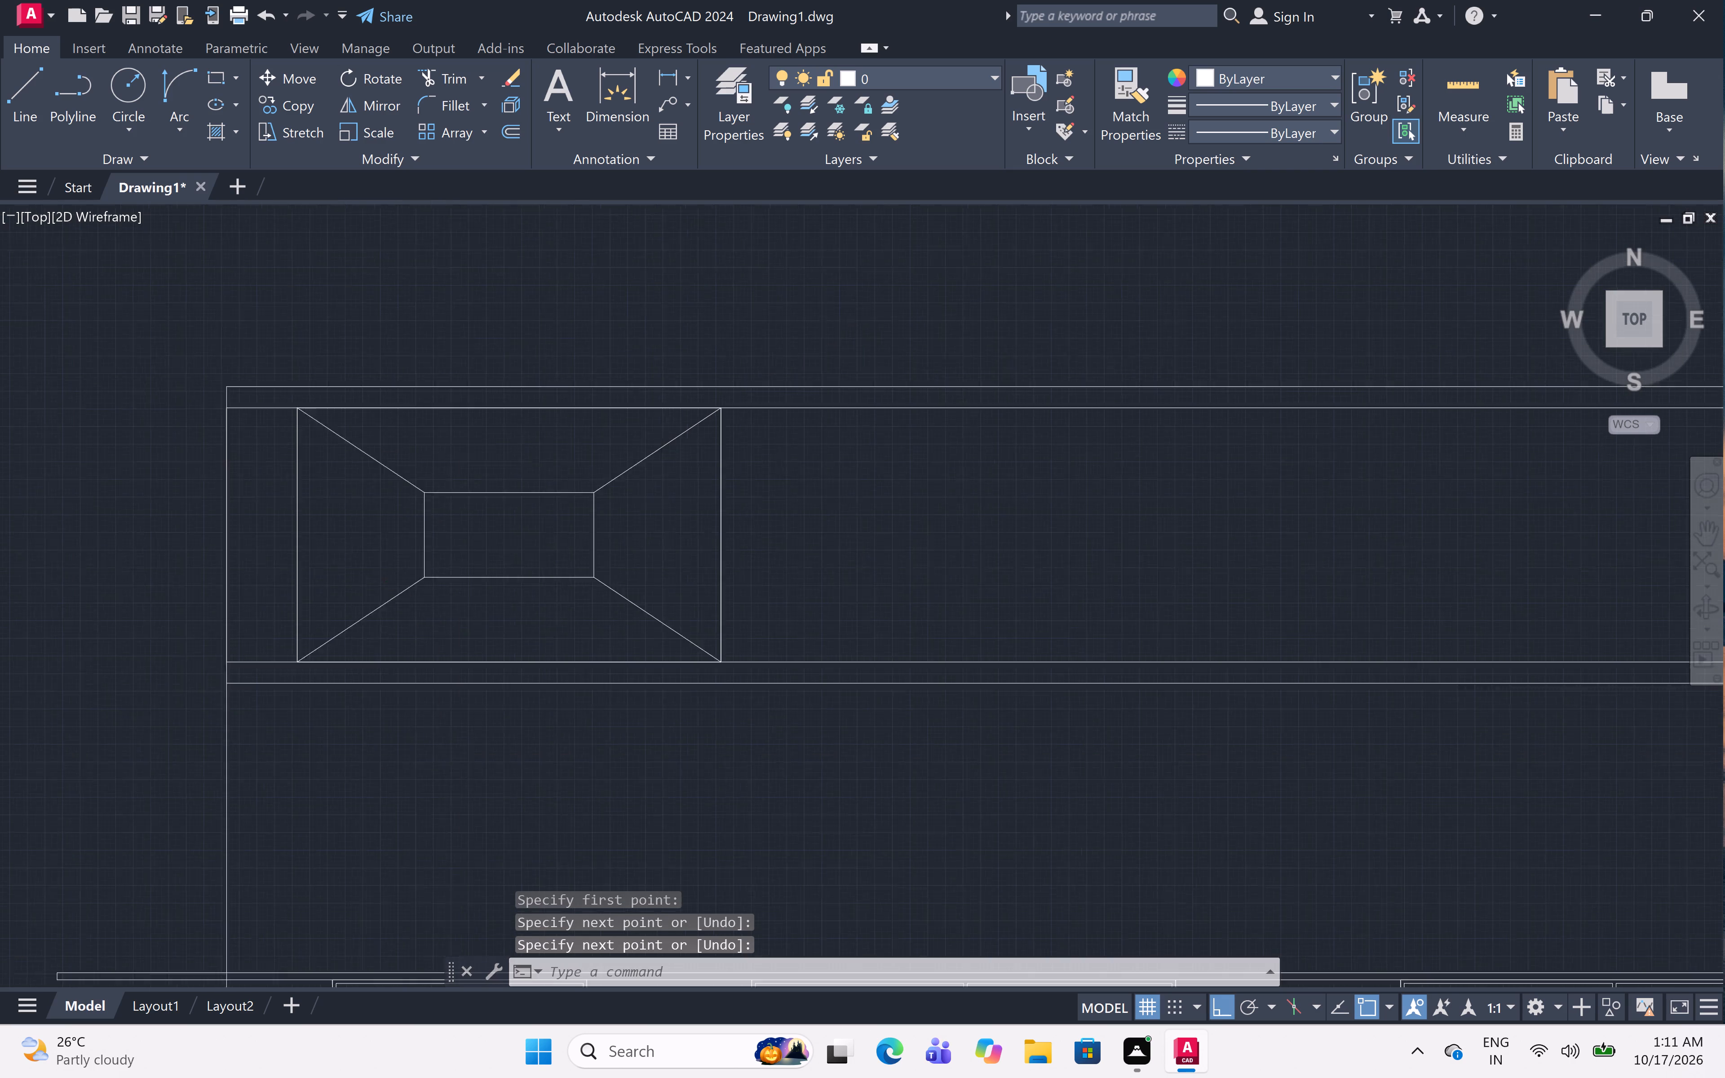
middle_click_drag(641, 548, 661, 580)
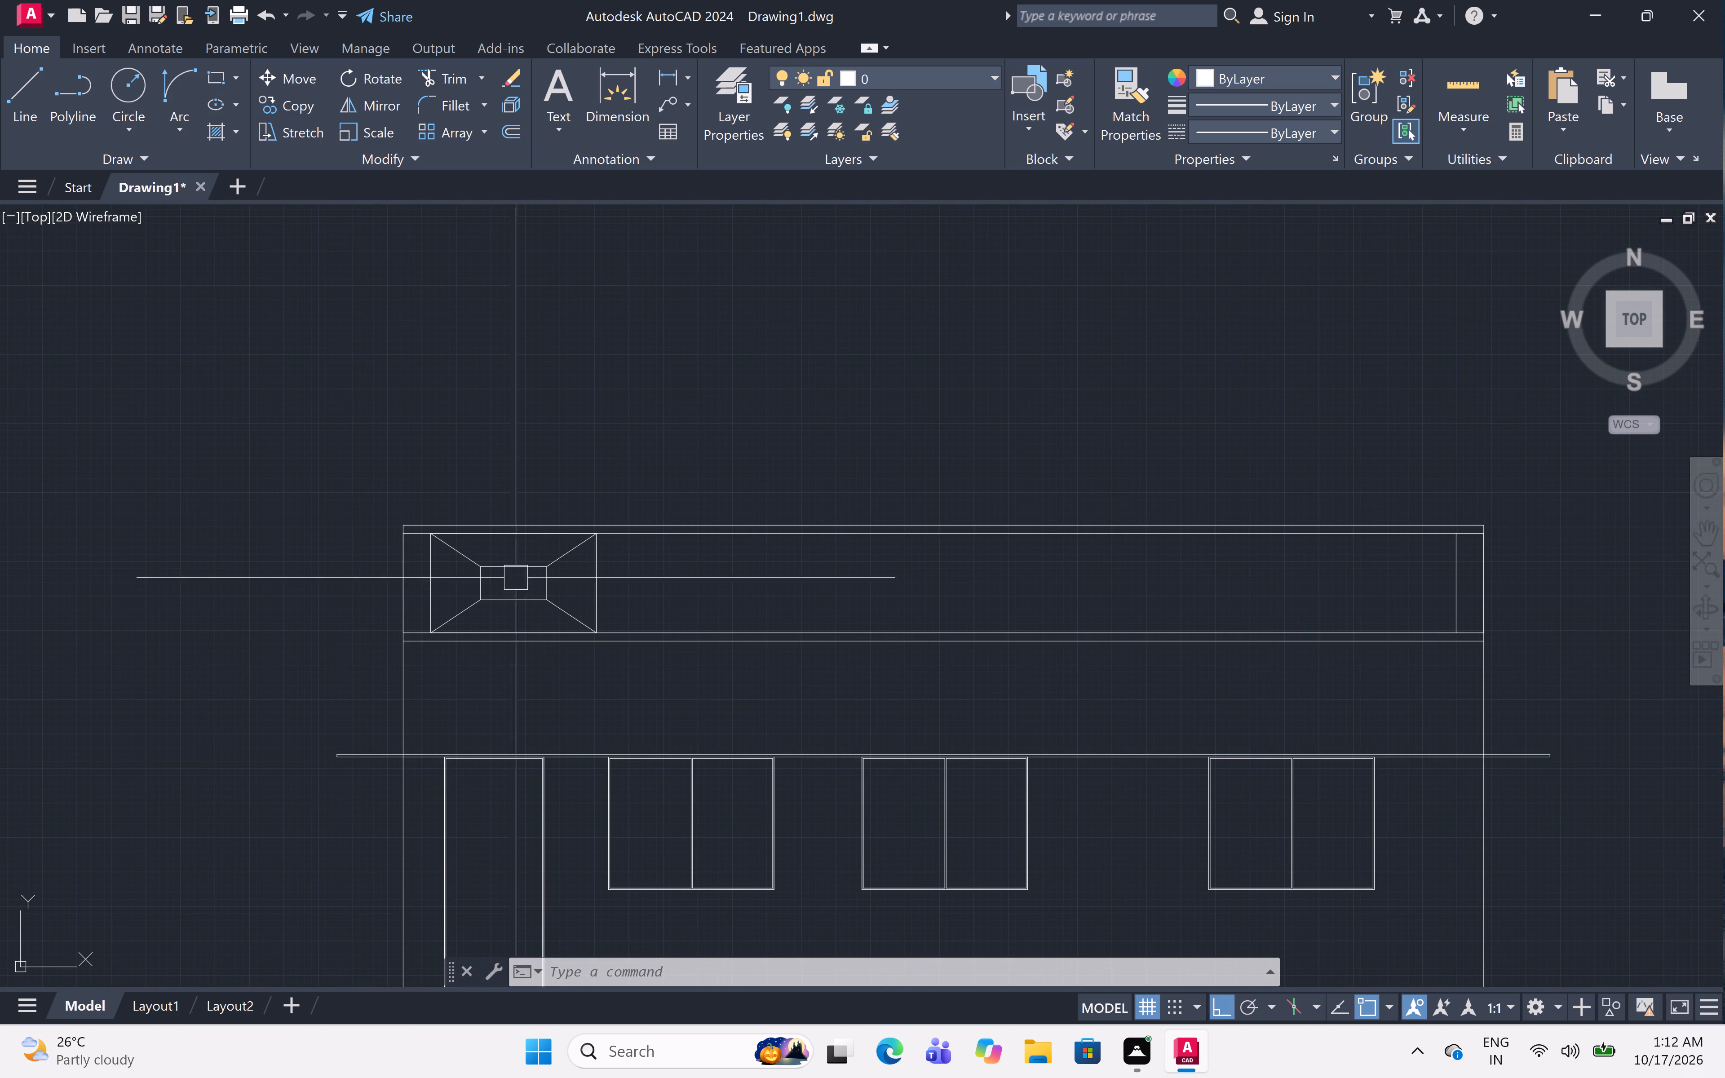
scroll(518, 577, "up", 4)
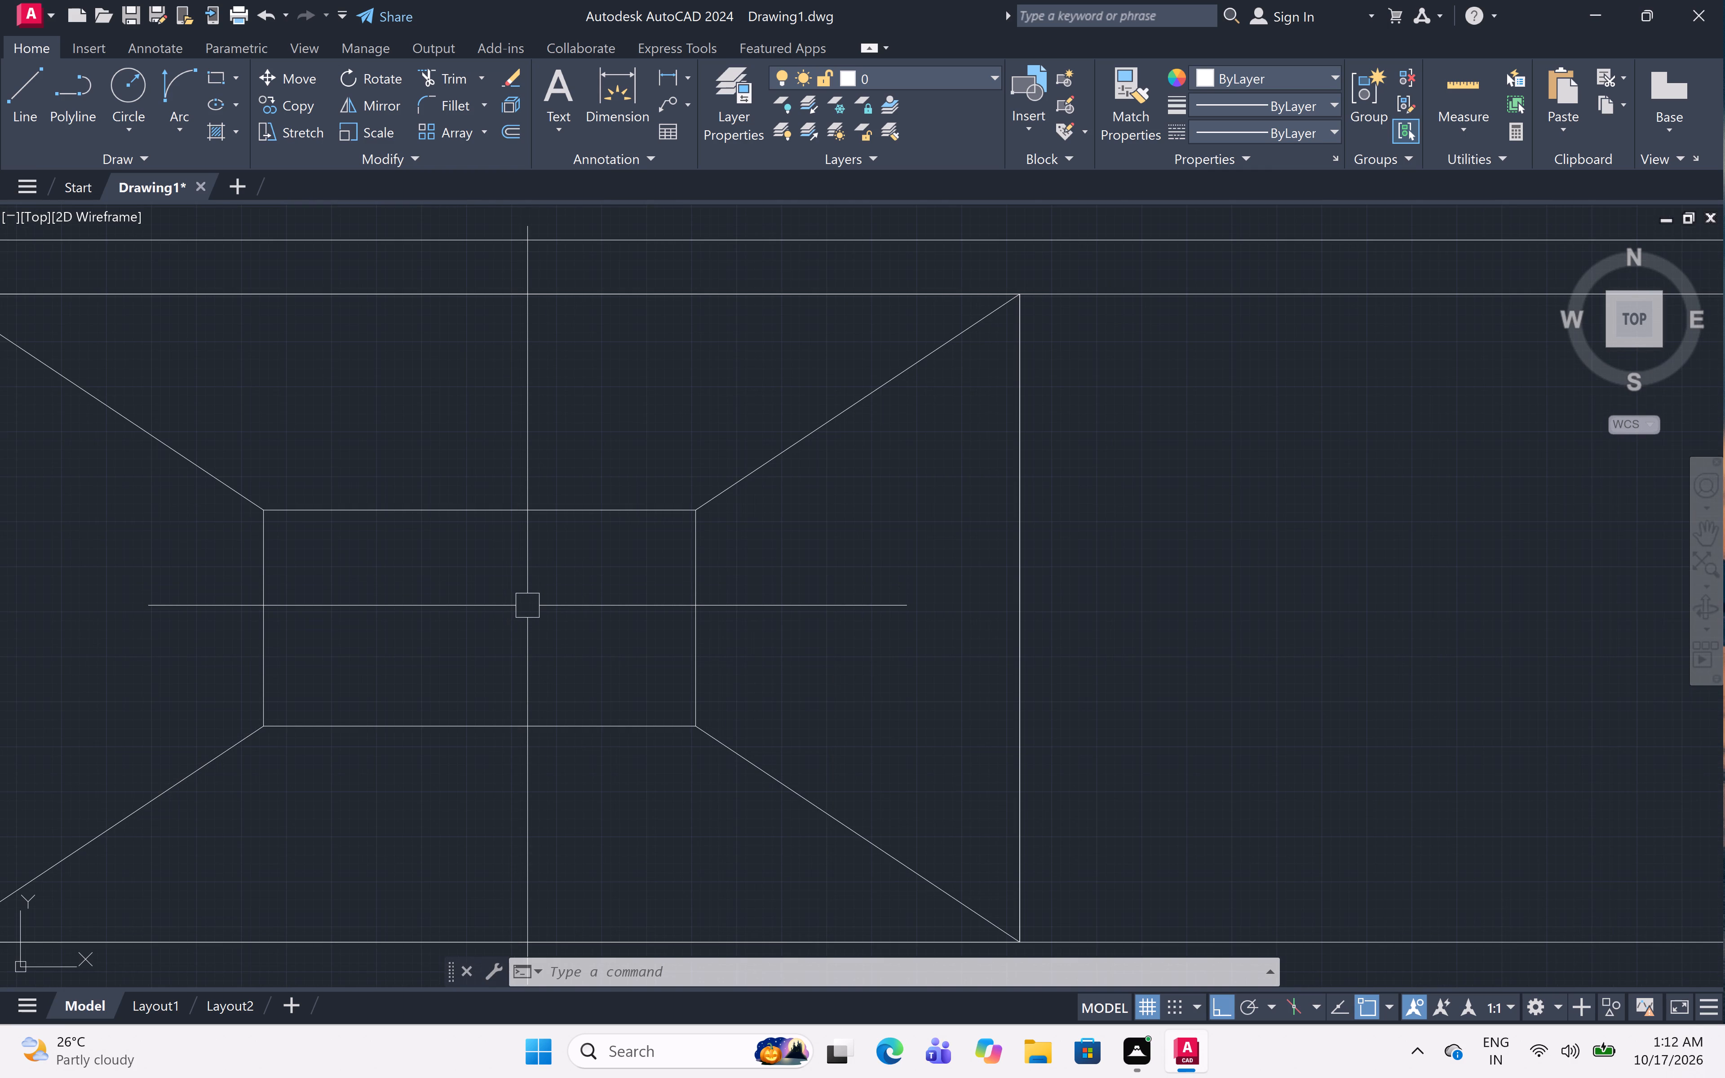
type("RE")
key("space")
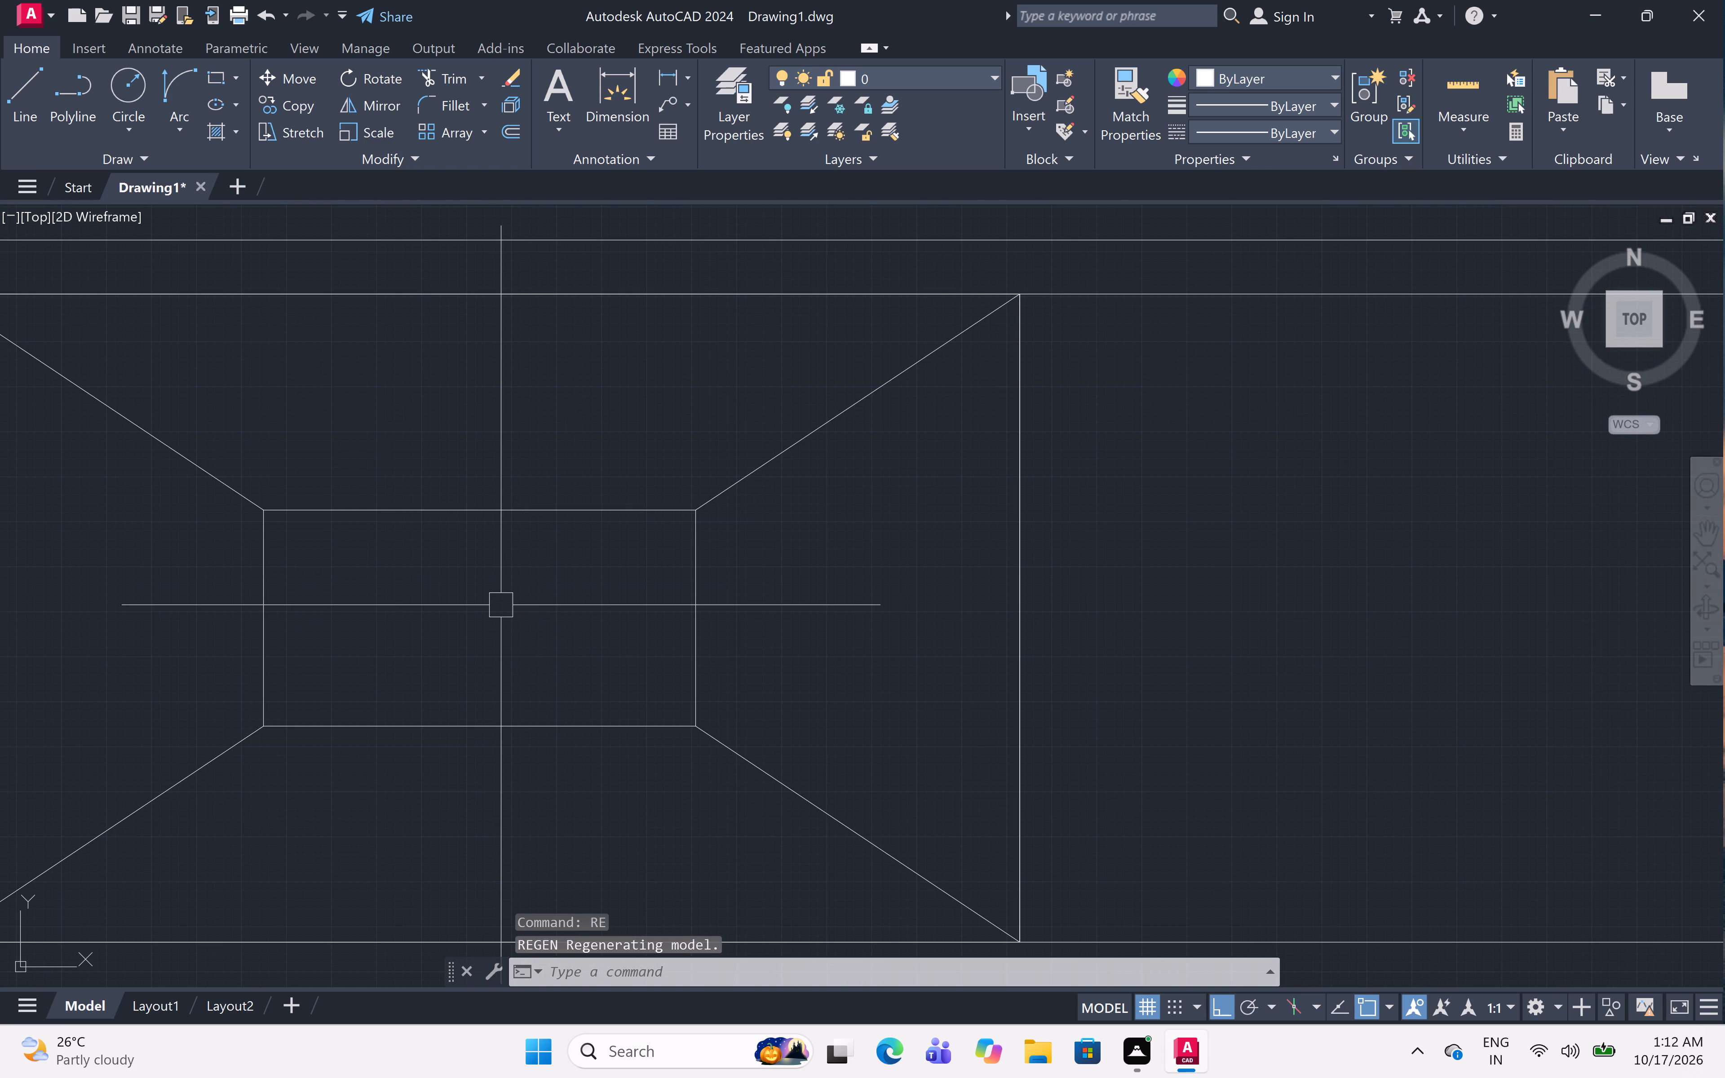
type("REC")
key("space")
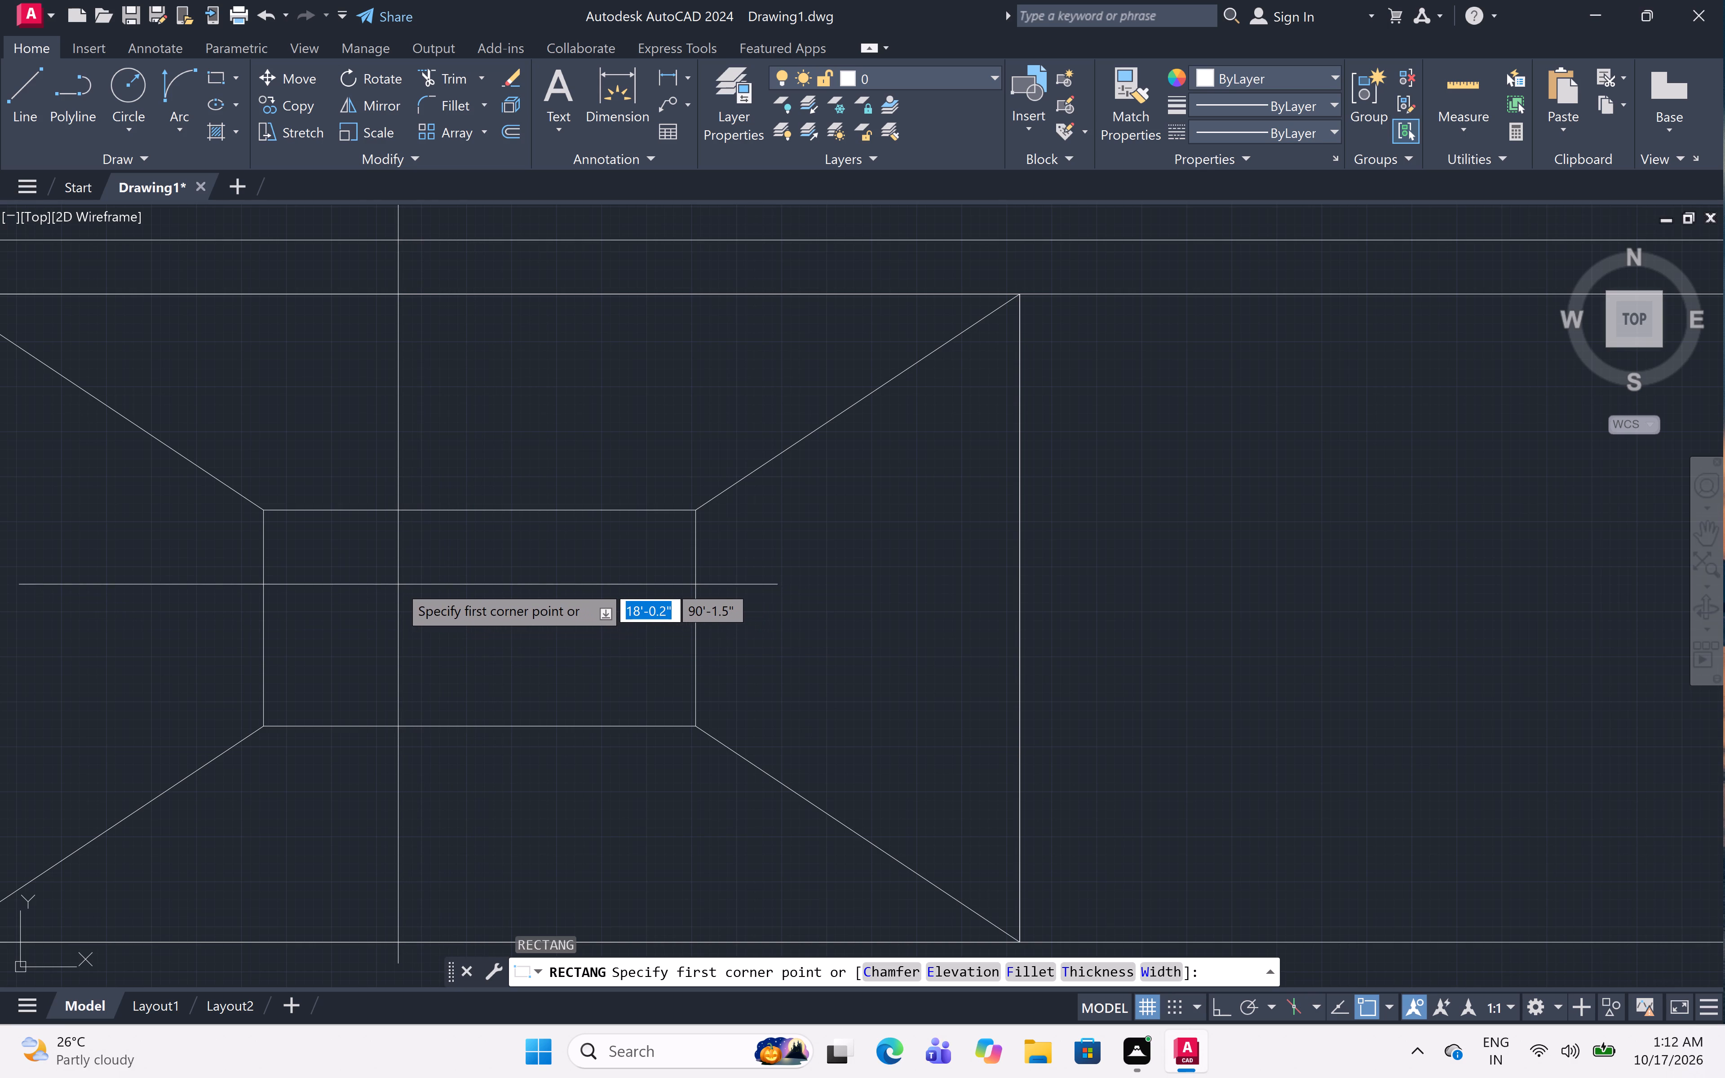
left_click(418, 581)
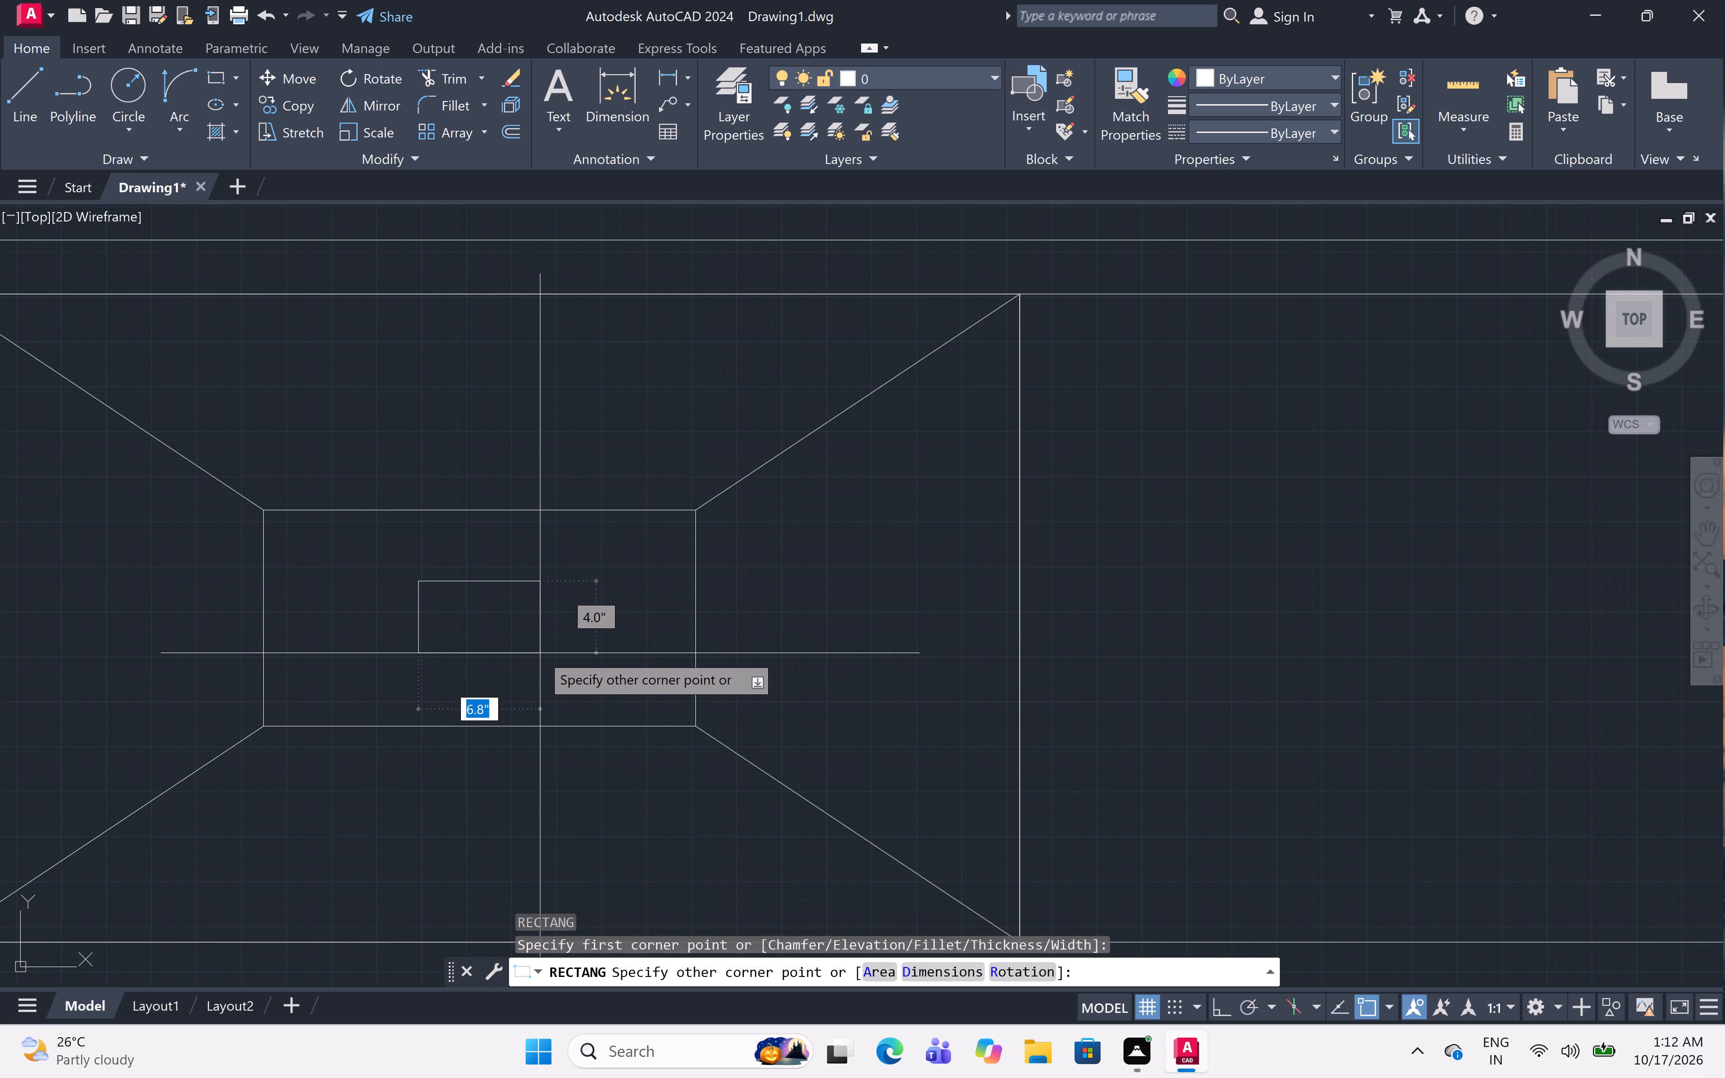
left_click(543, 662)
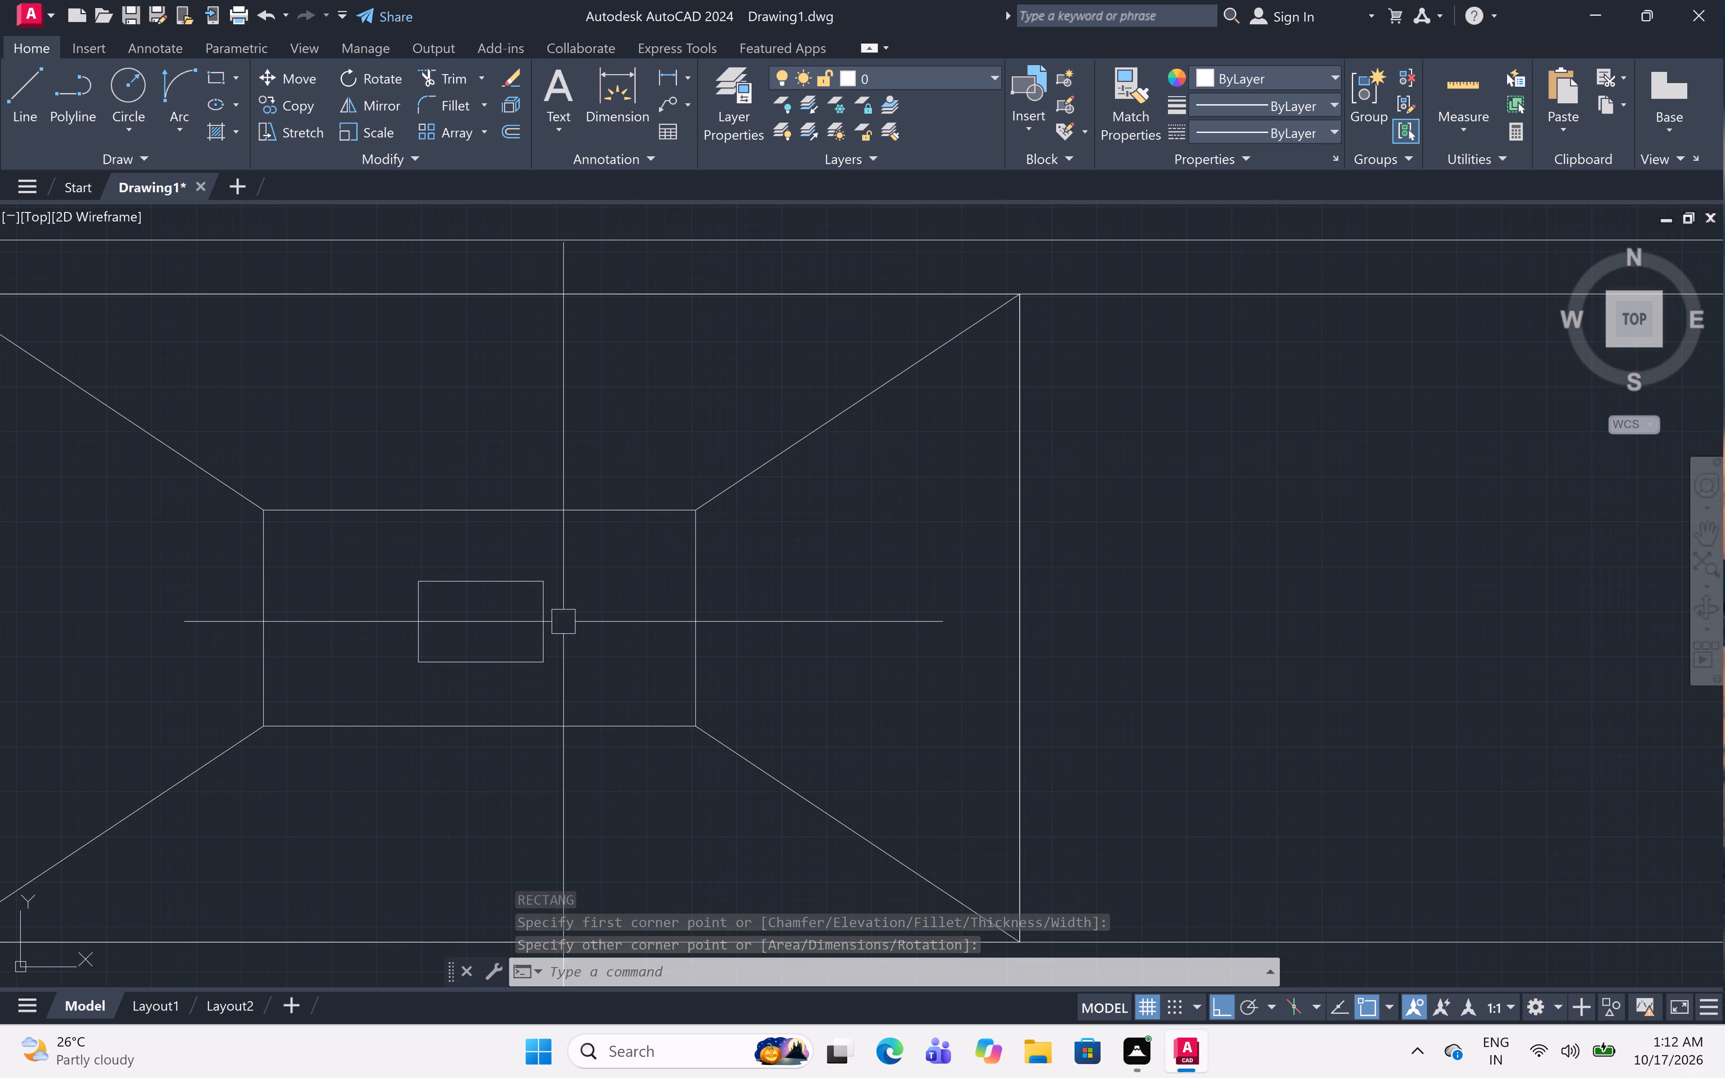
Draw a horizontal centre line across the whole bay, from the small rectangle's centre to the right edge and back to the left edge.
type("L")
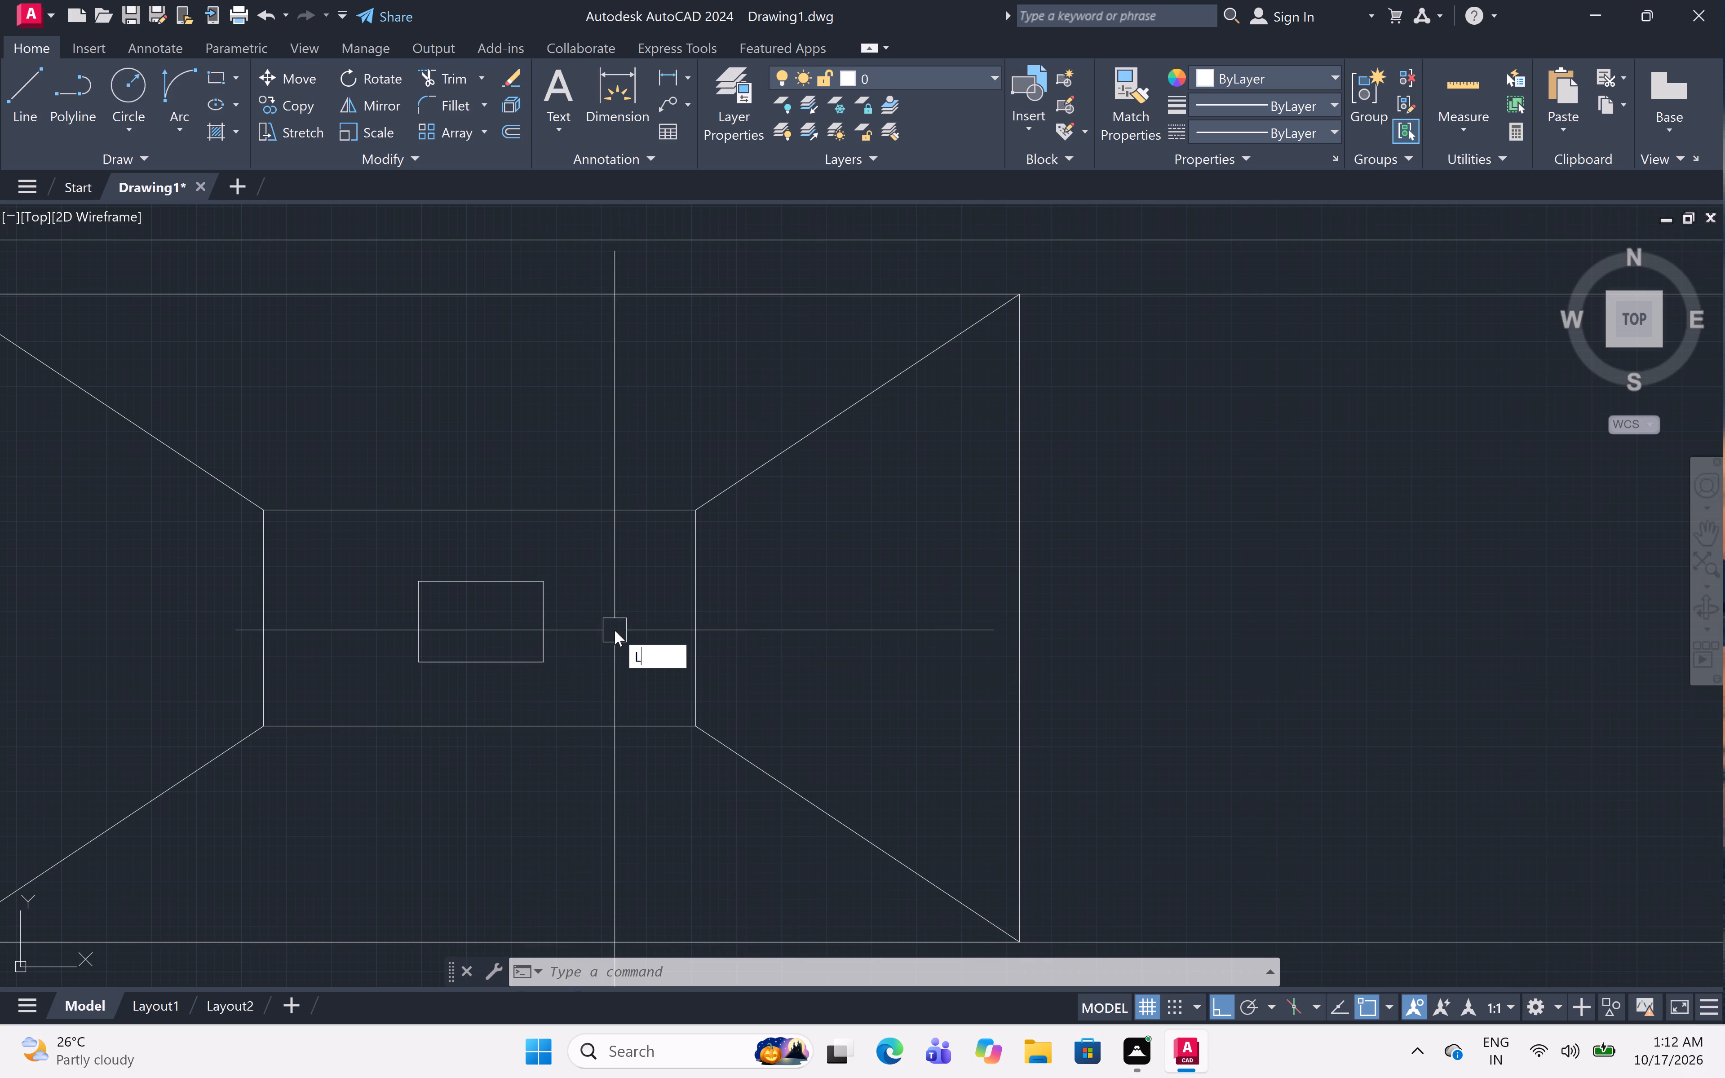
key("space")
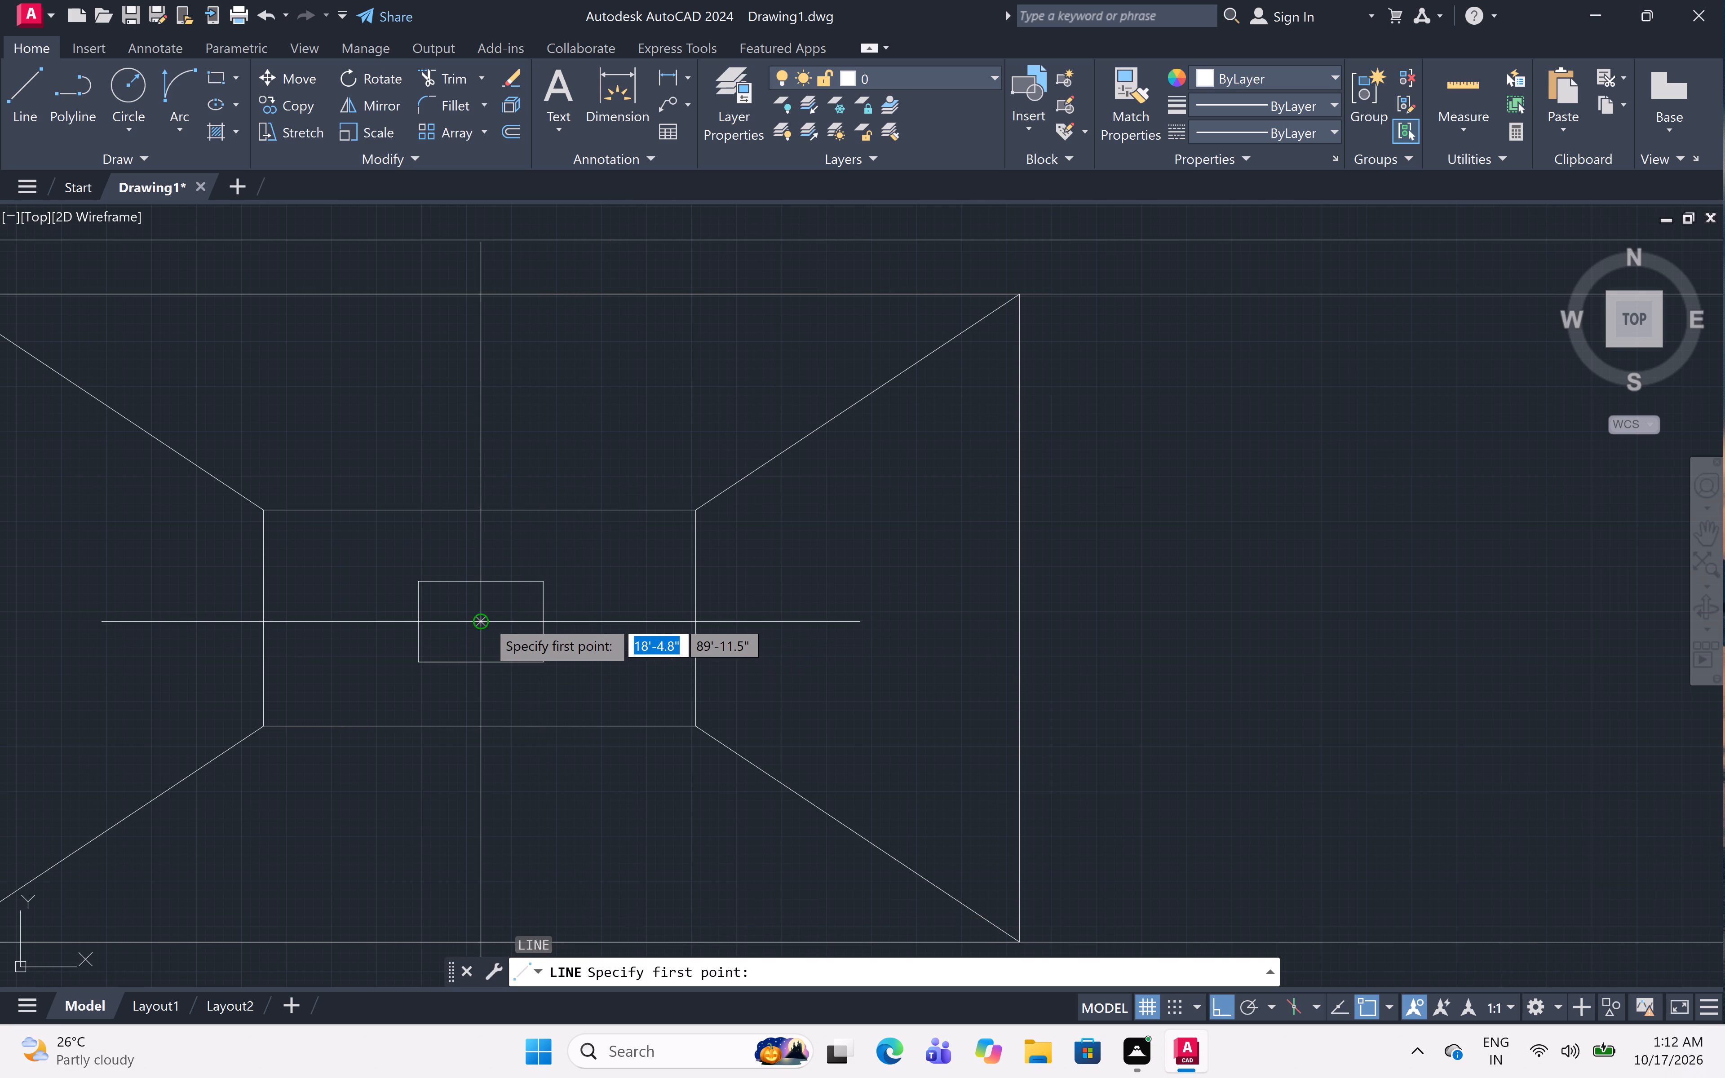
left_click(486, 619)
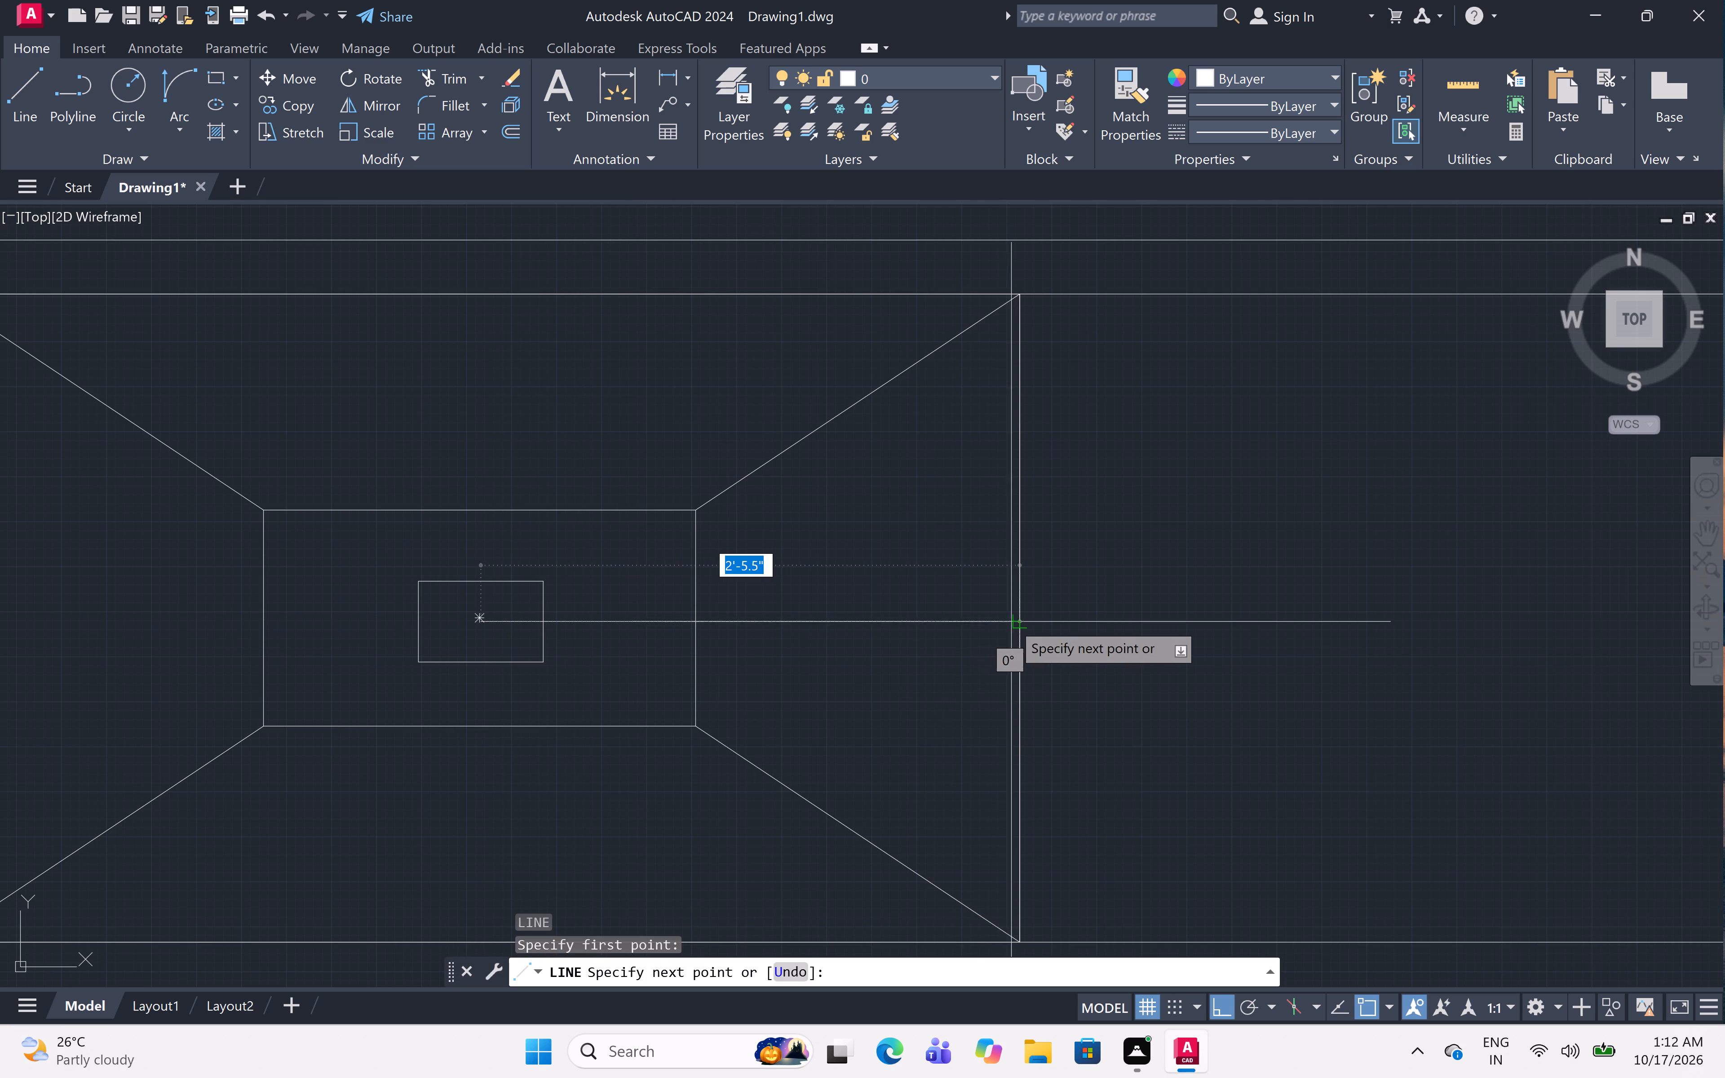
left_click(1016, 622)
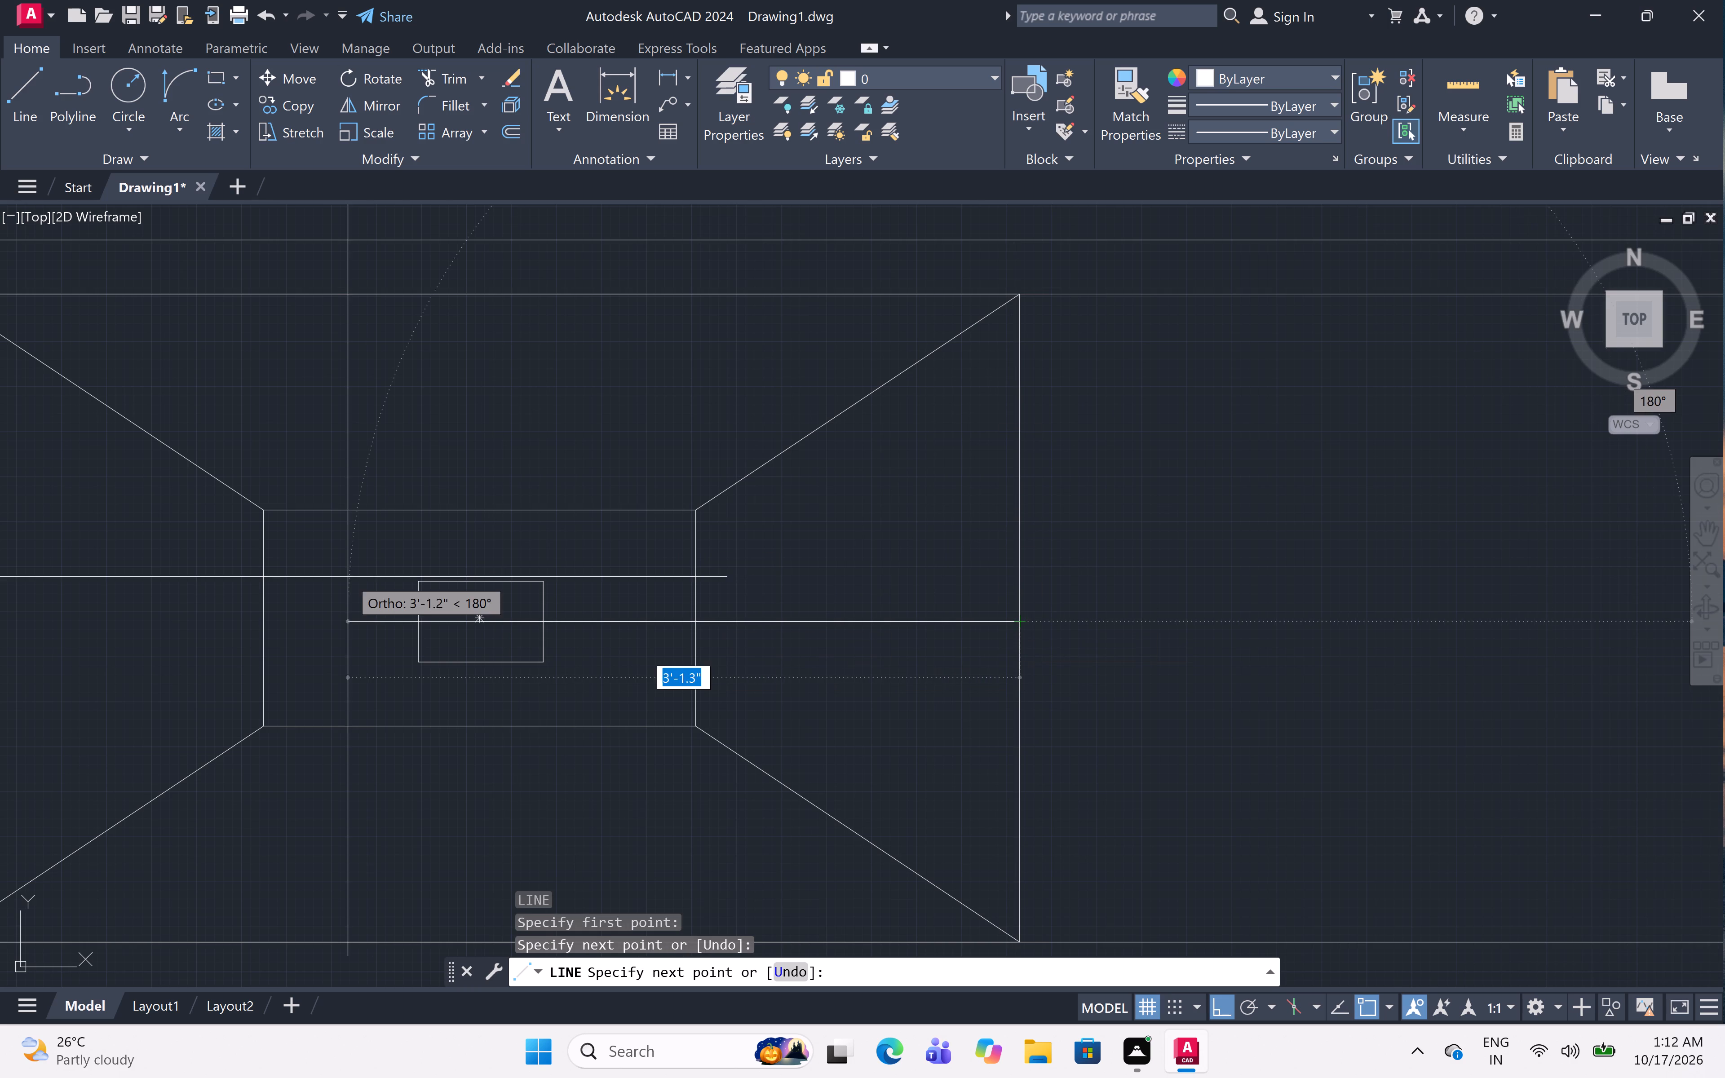
scroll(334, 582, "down", 2)
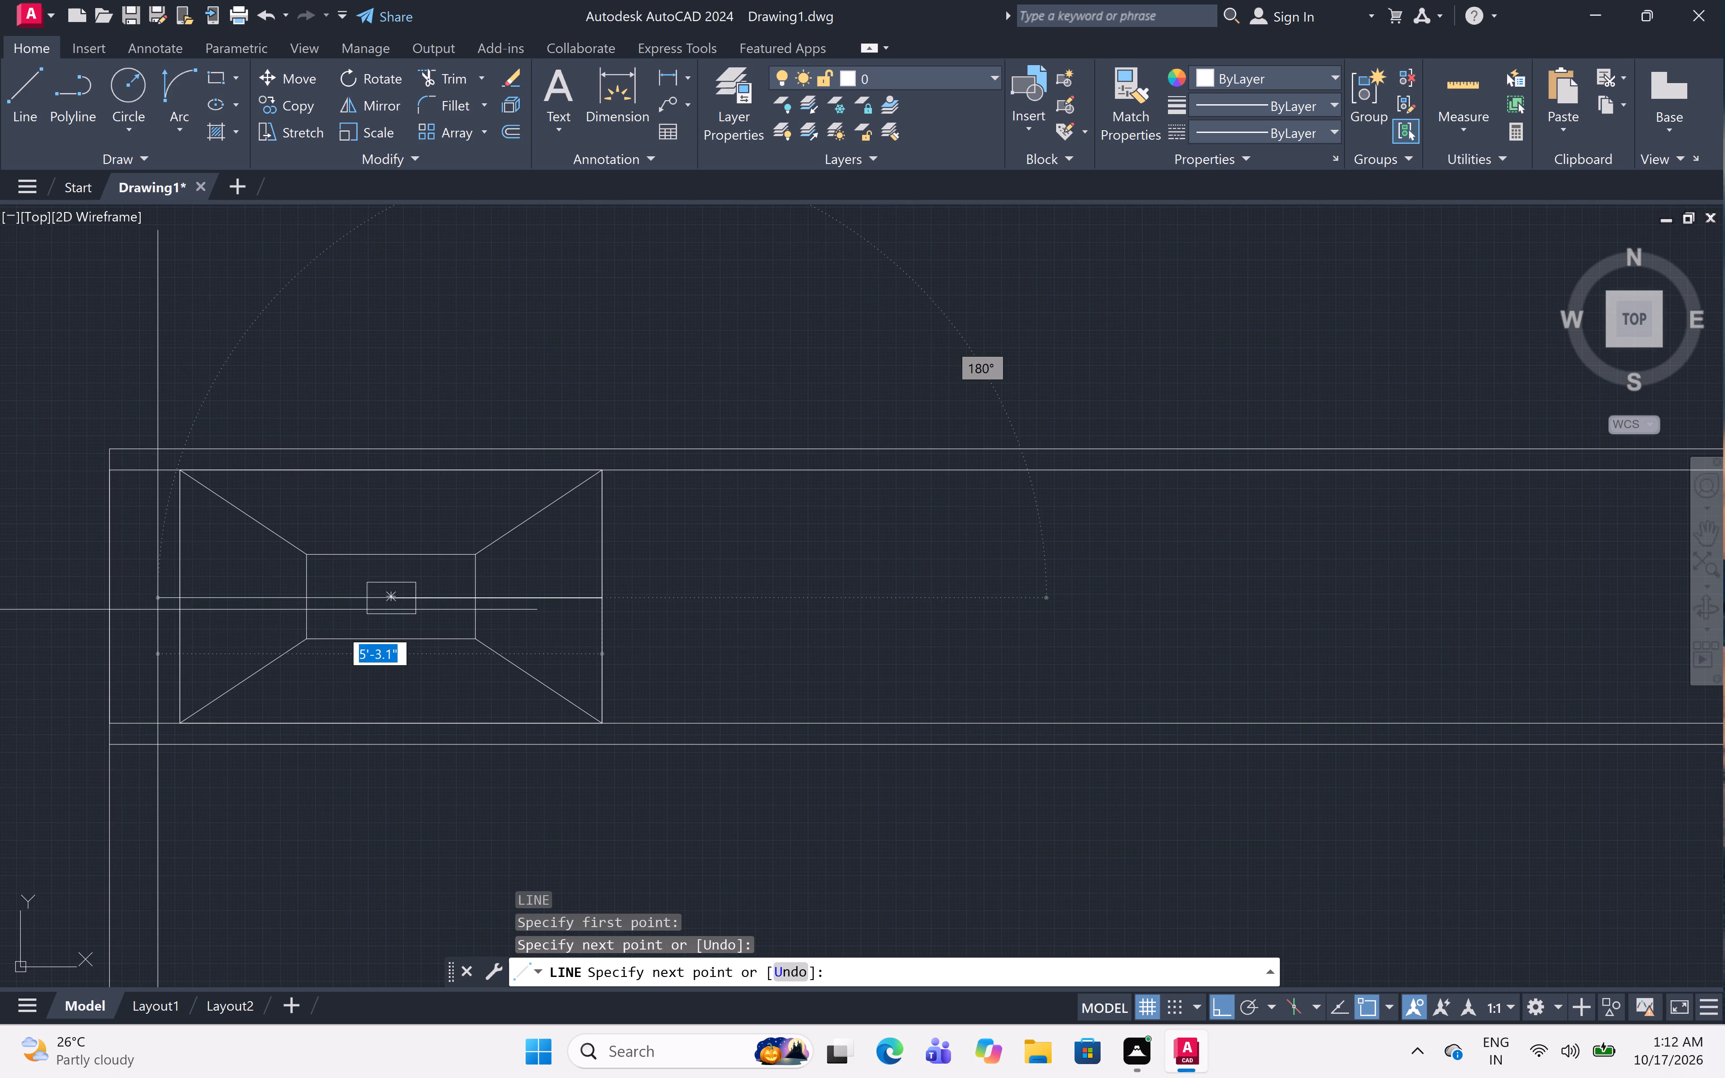
left_click(184, 604)
key("space")
Draw a vertical centre line through the small rectangle's centre, reaching the bay's top and bottom edges.
key("space")
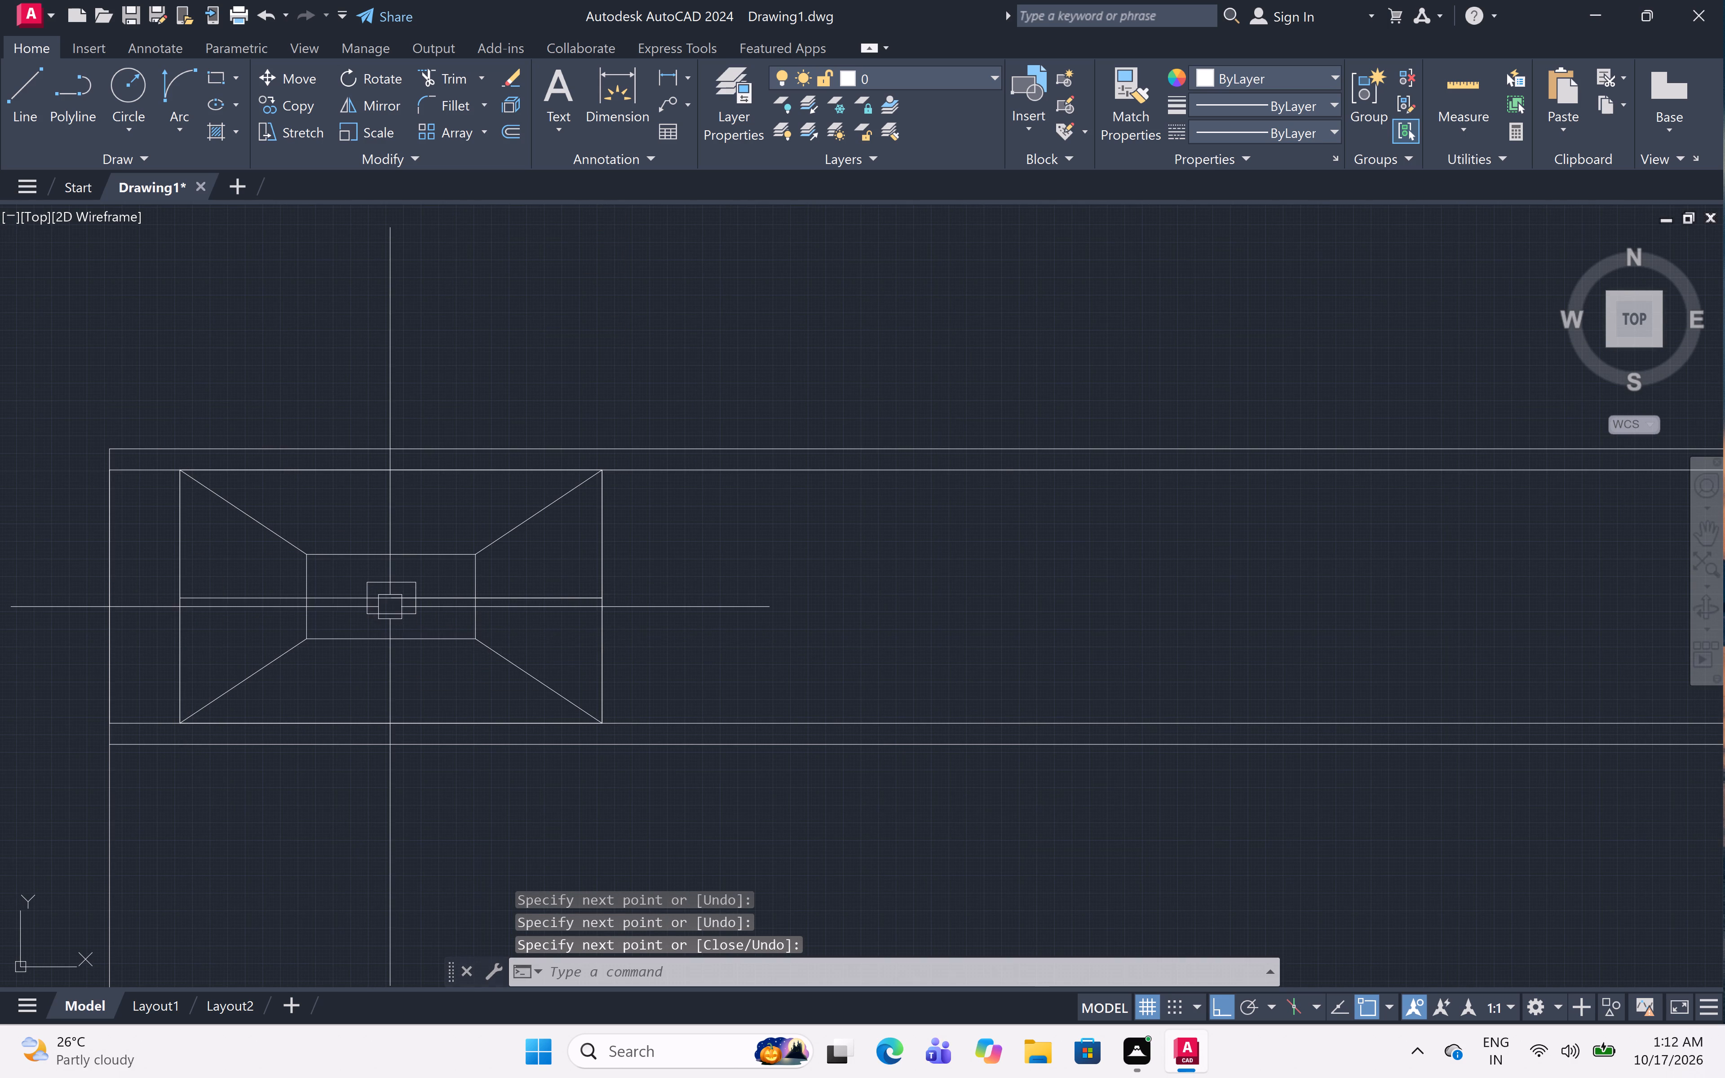
scroll(387, 591, "up", 1)
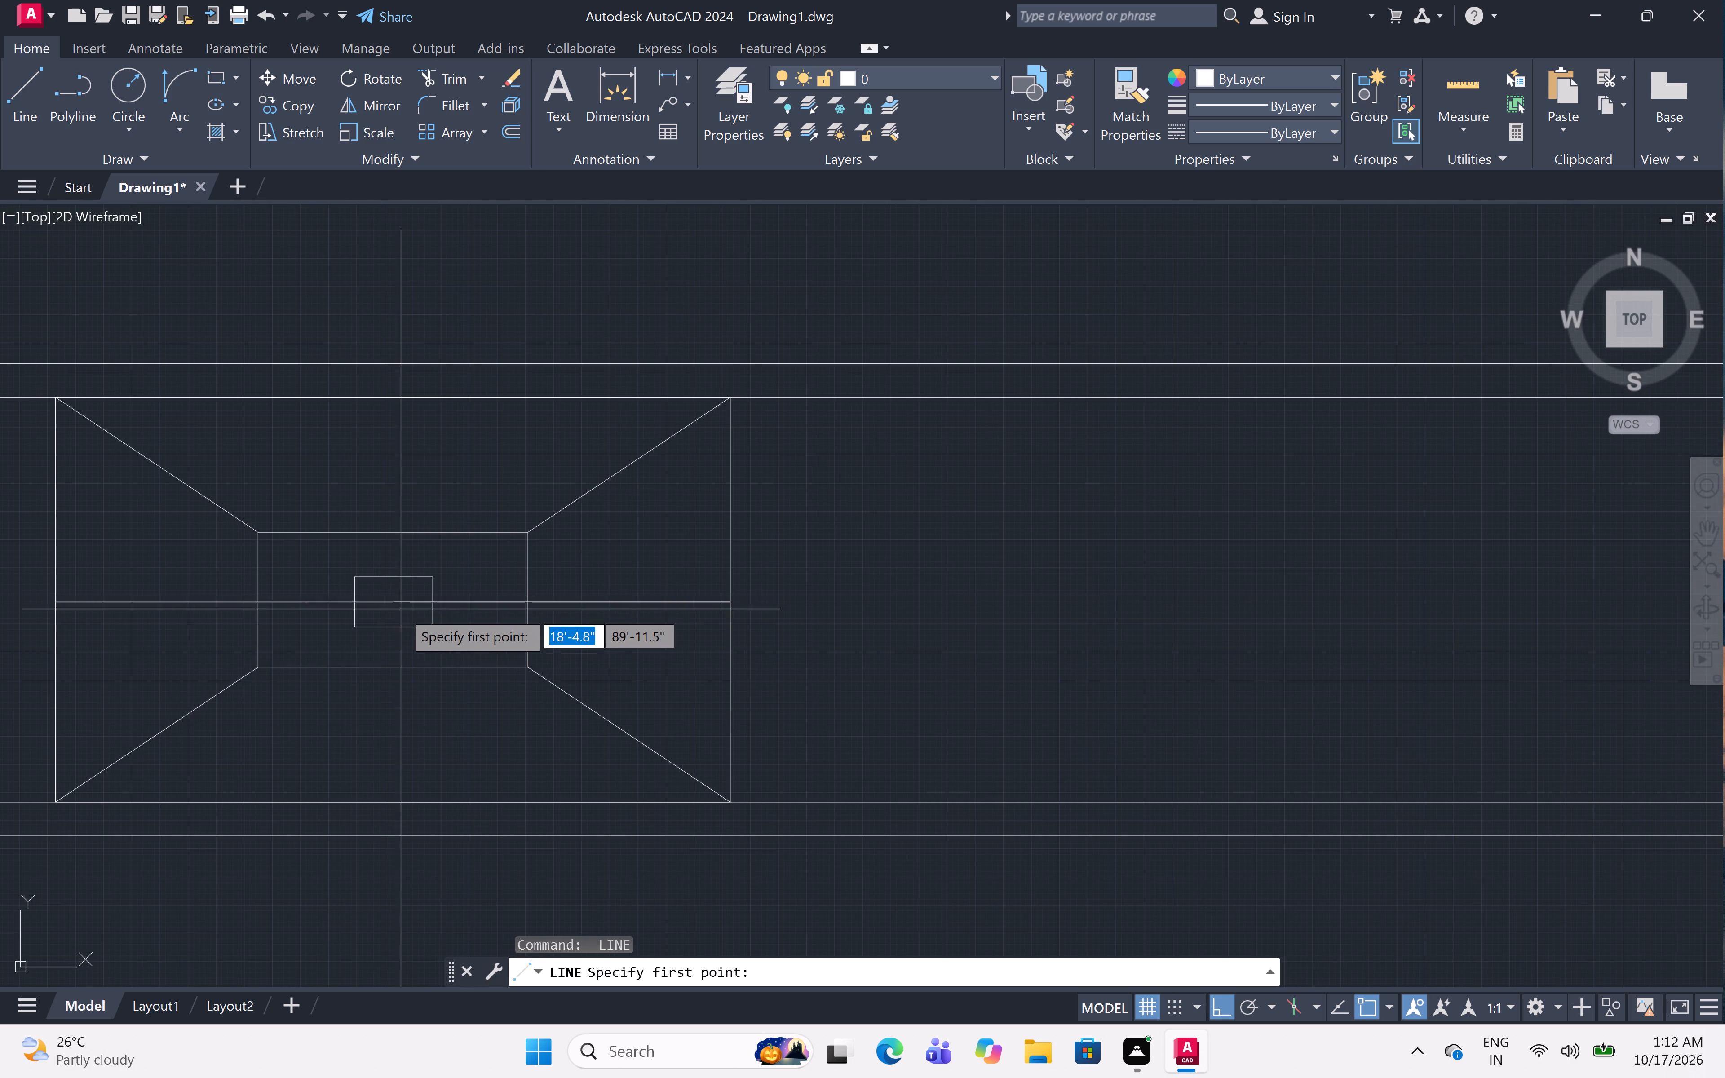
scroll(401, 610, "up", 2)
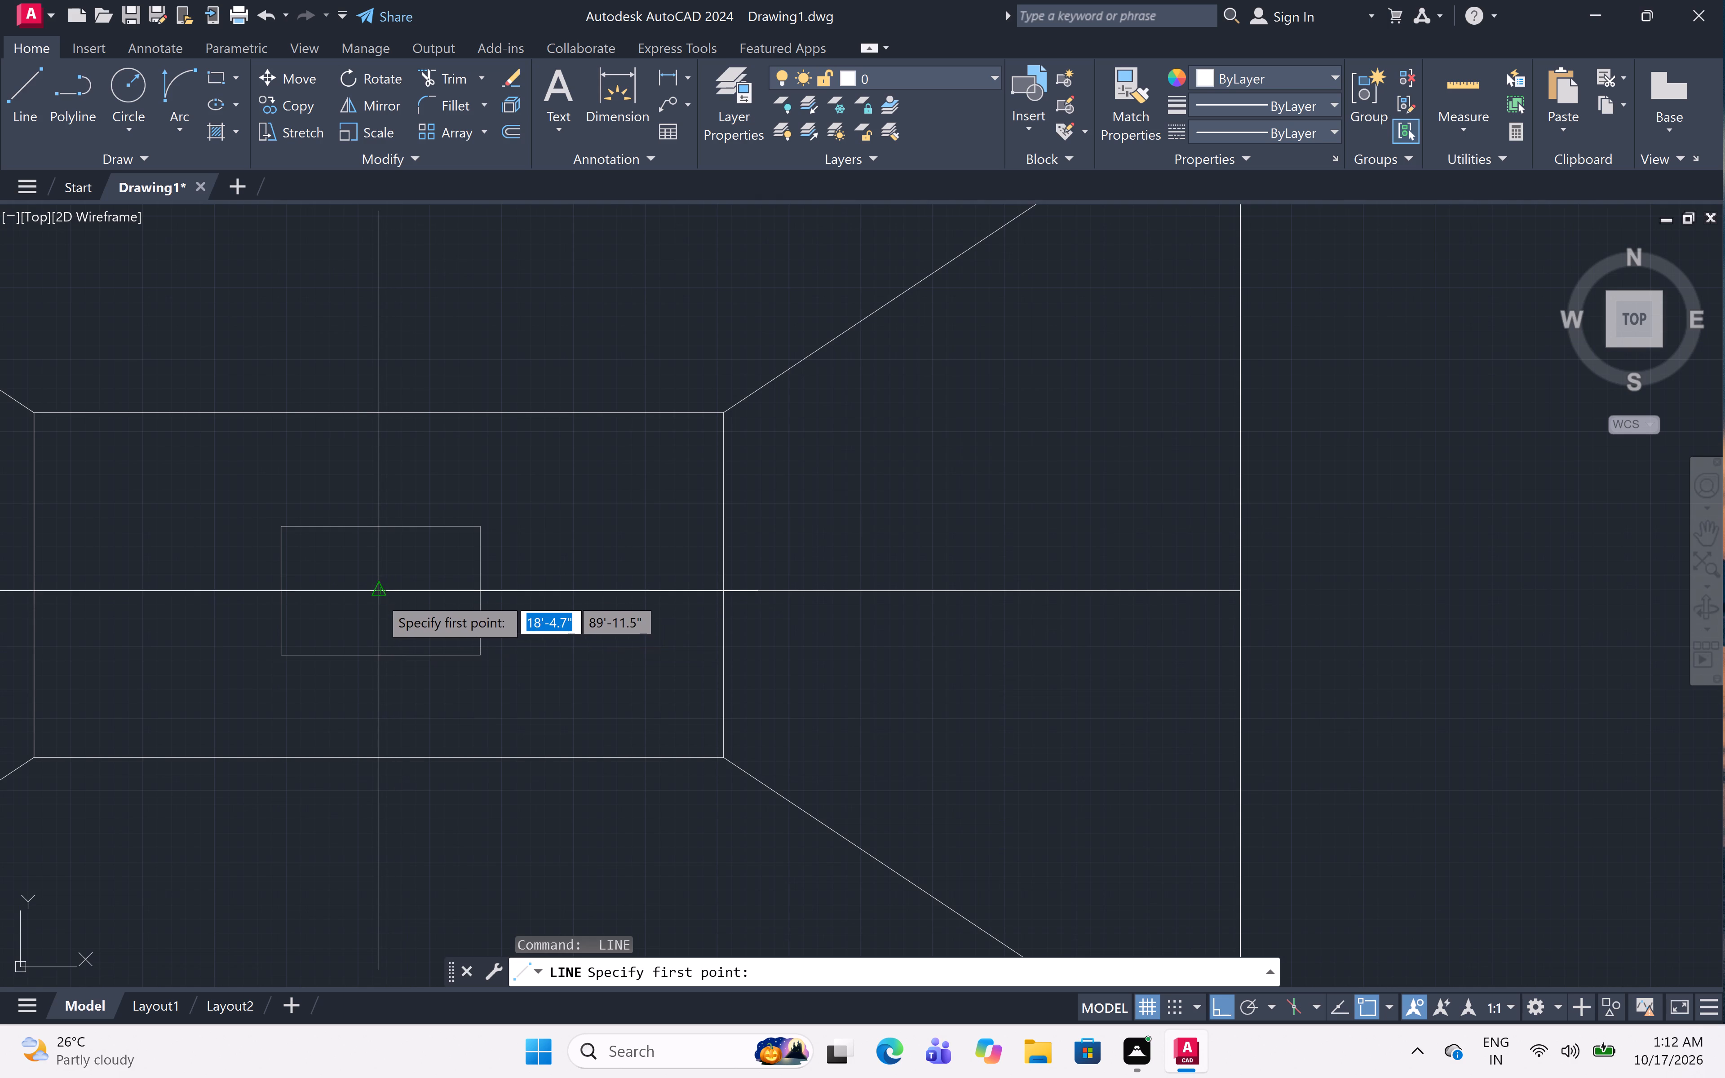
left_click(378, 596)
scroll(393, 438, "down", 3)
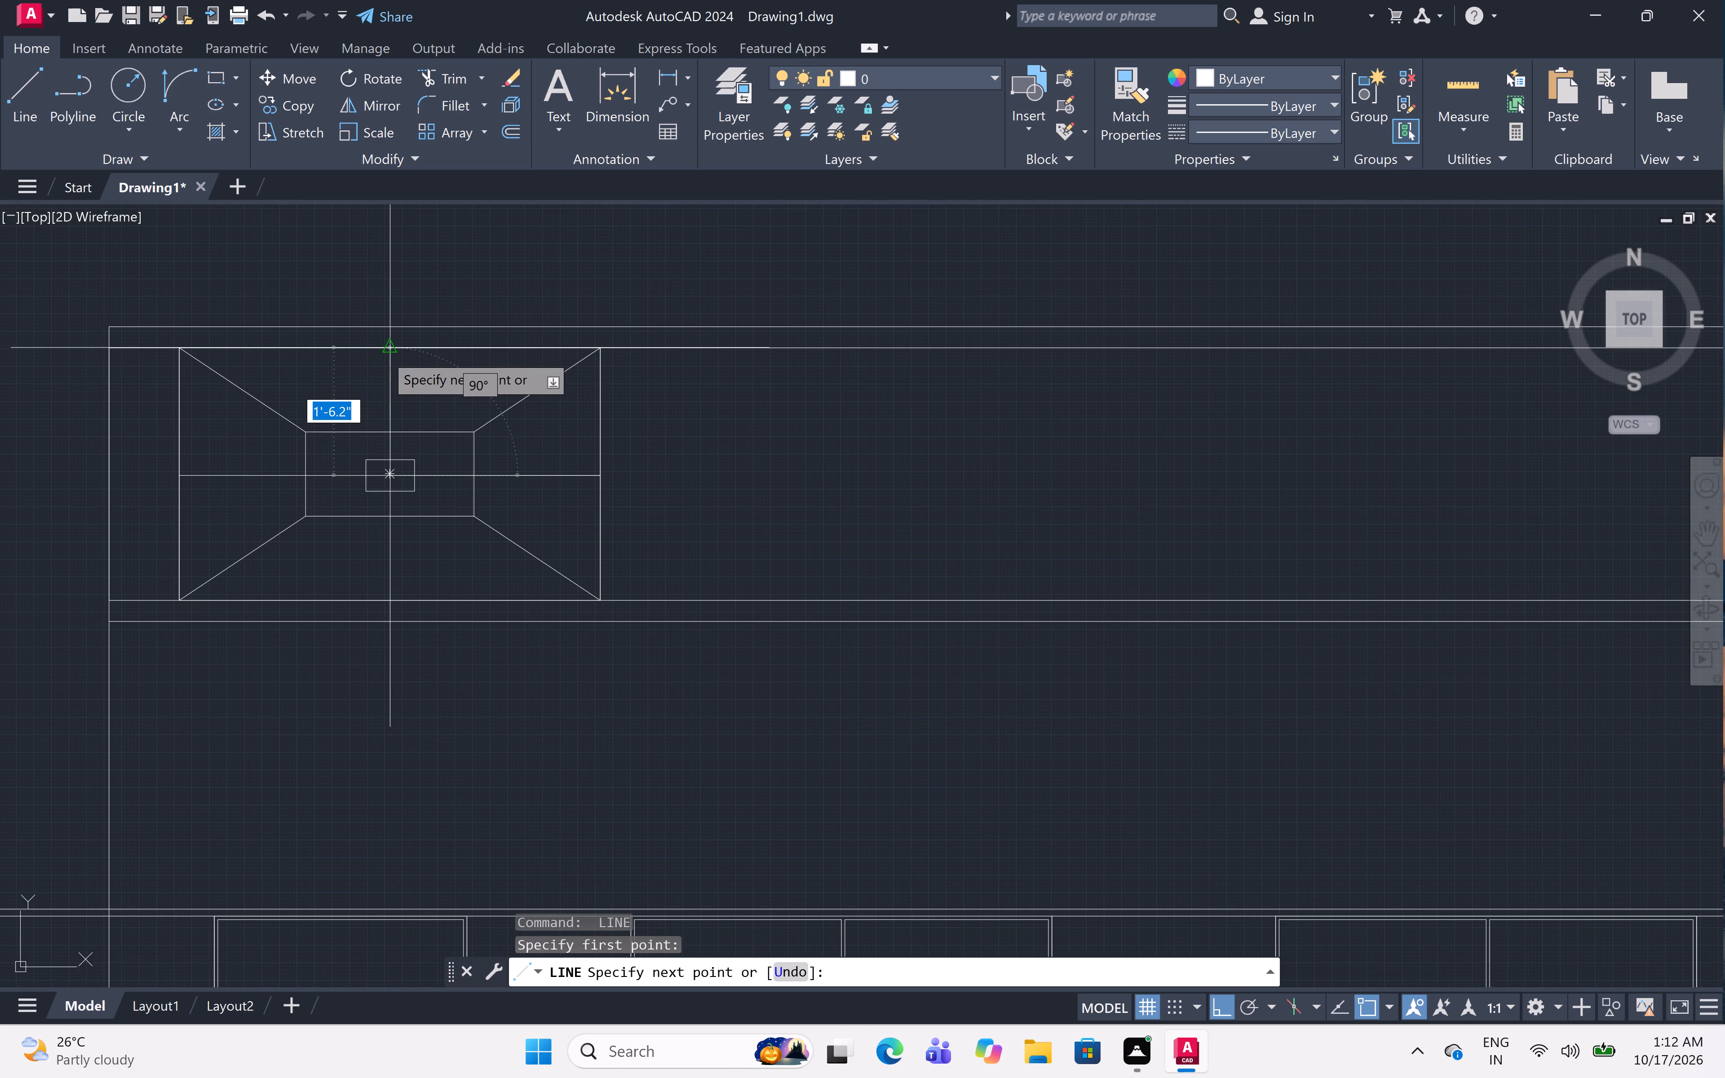
left_click(384, 353)
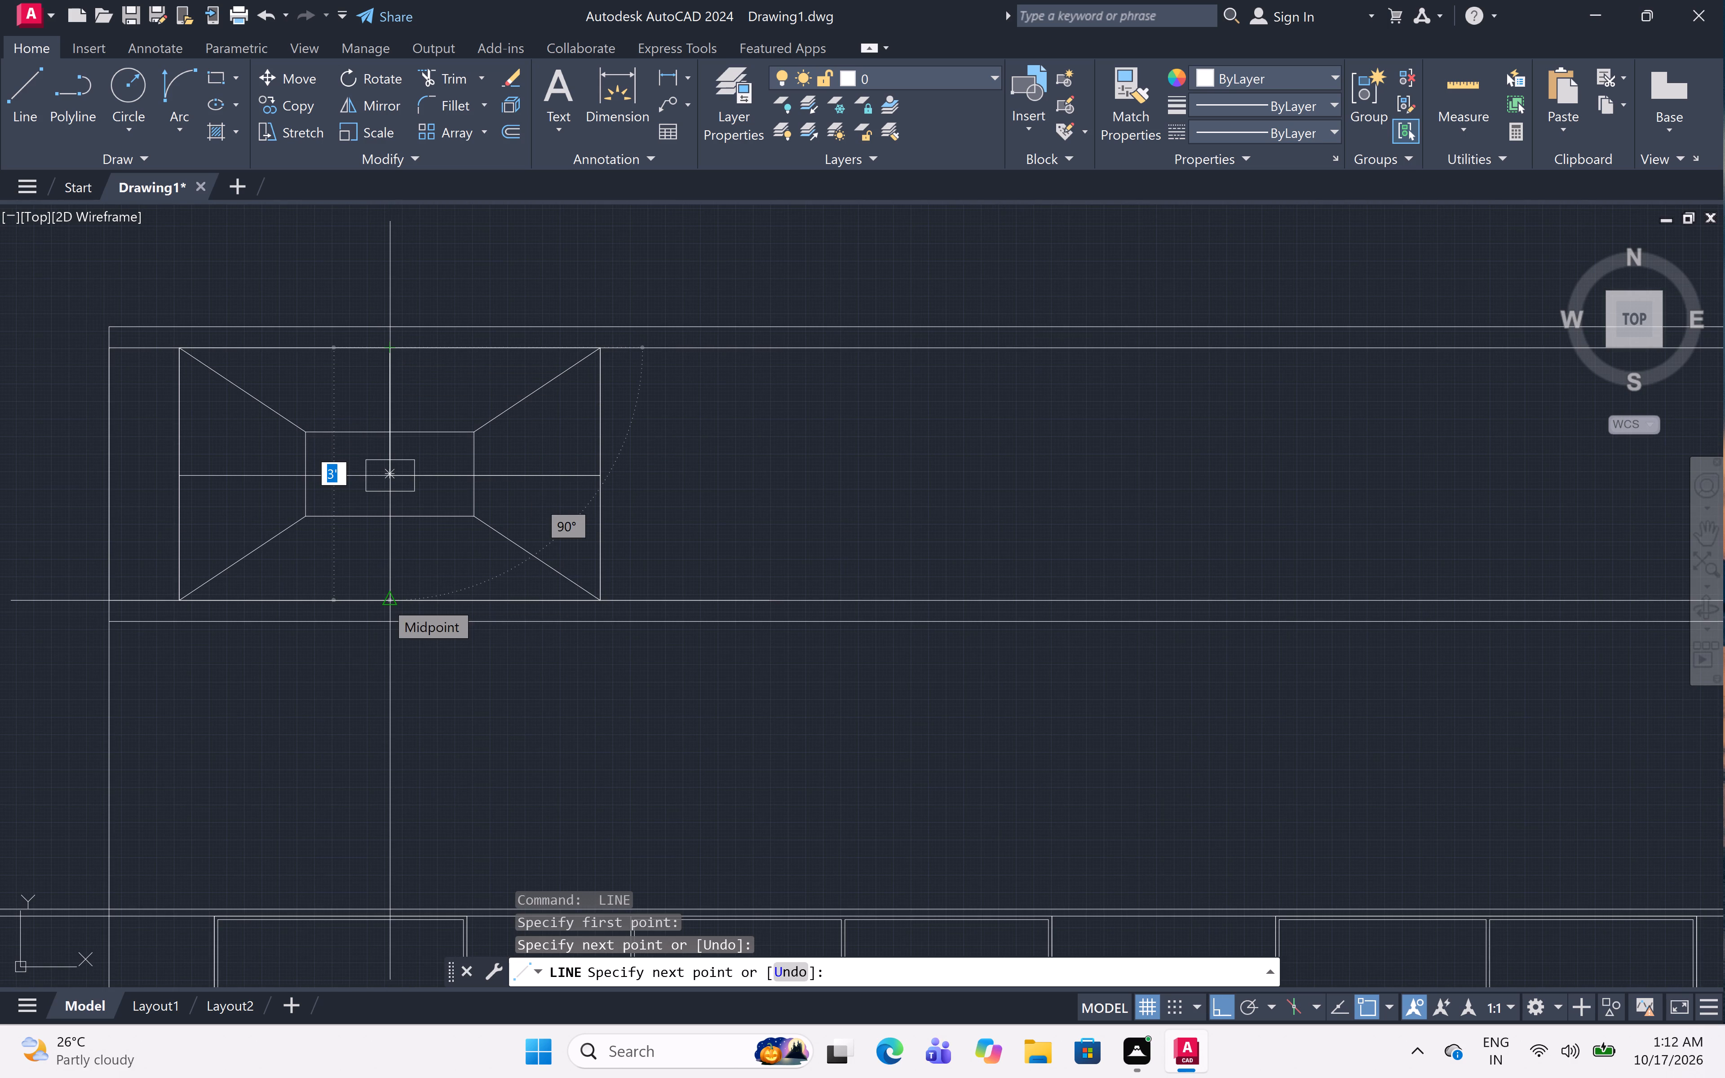
left_click(384, 601)
key("space")
Trim away the parts of the vertical and horizontal centre lines that lie inside the small central rectangle.
scroll(495, 585, "down", 2)
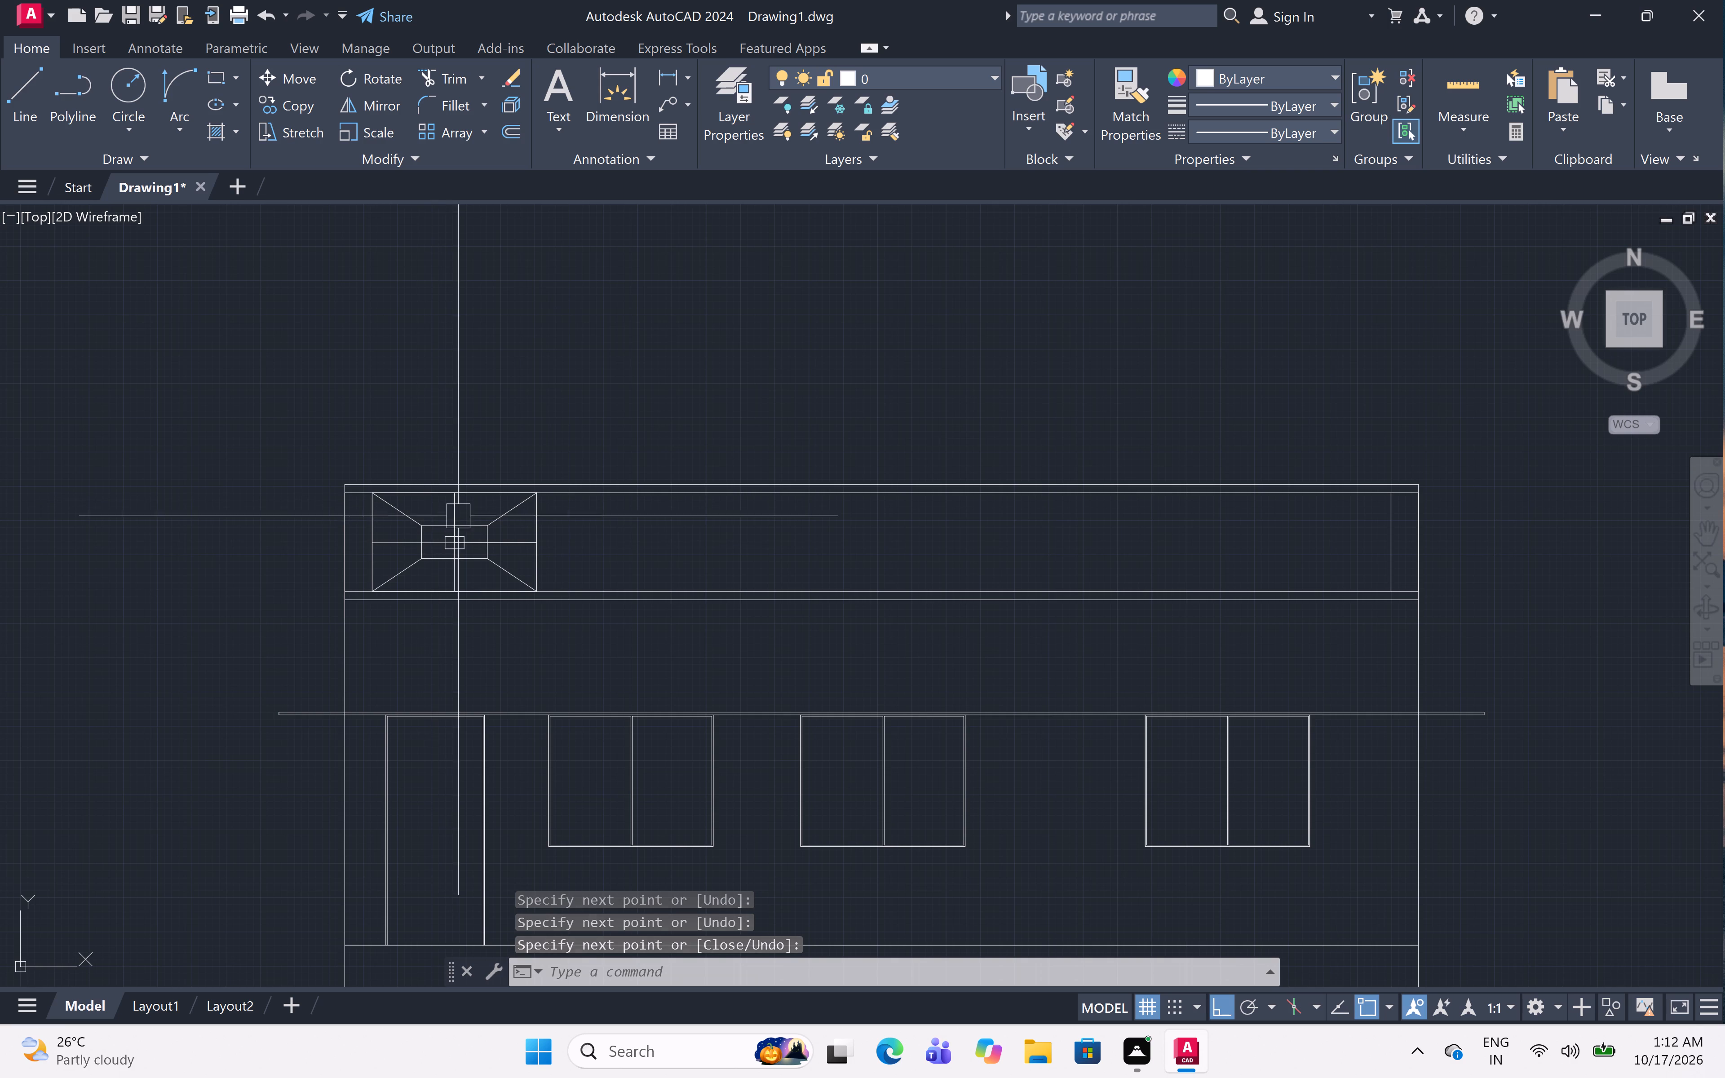
scroll(455, 537, "up", 4)
scroll(480, 565, "up", 2)
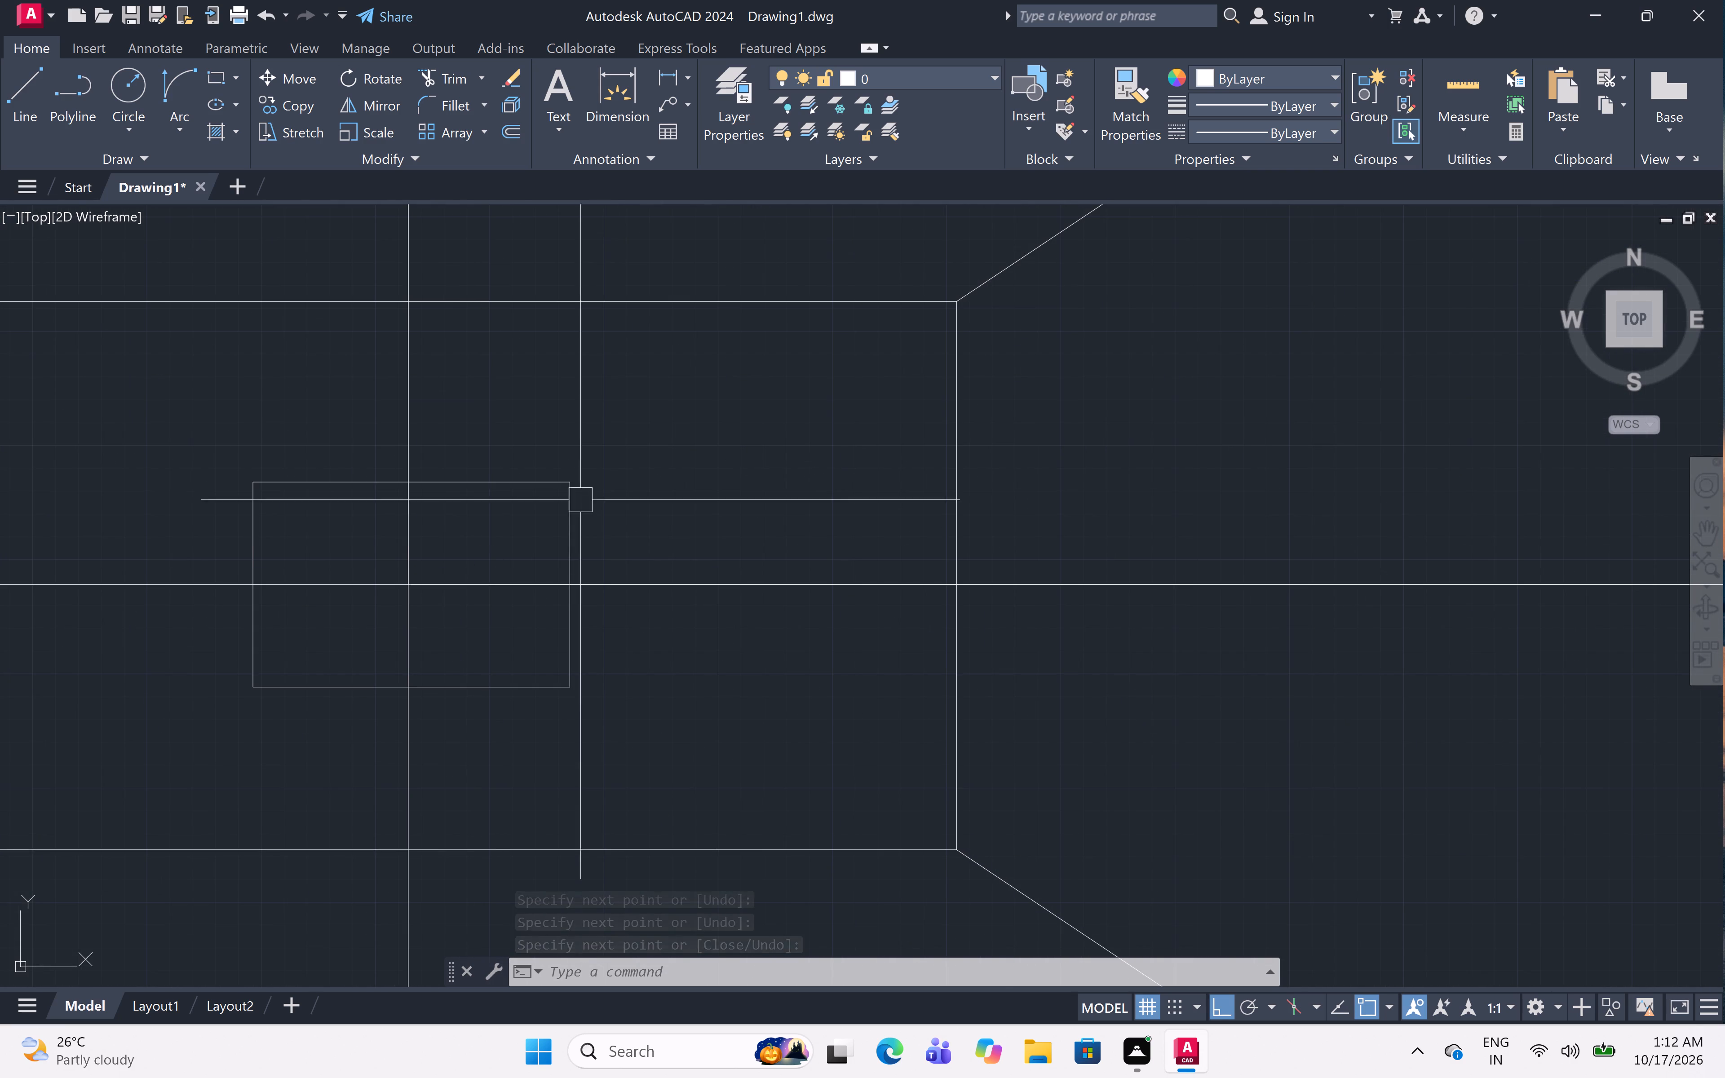
type("TR")
key("space")
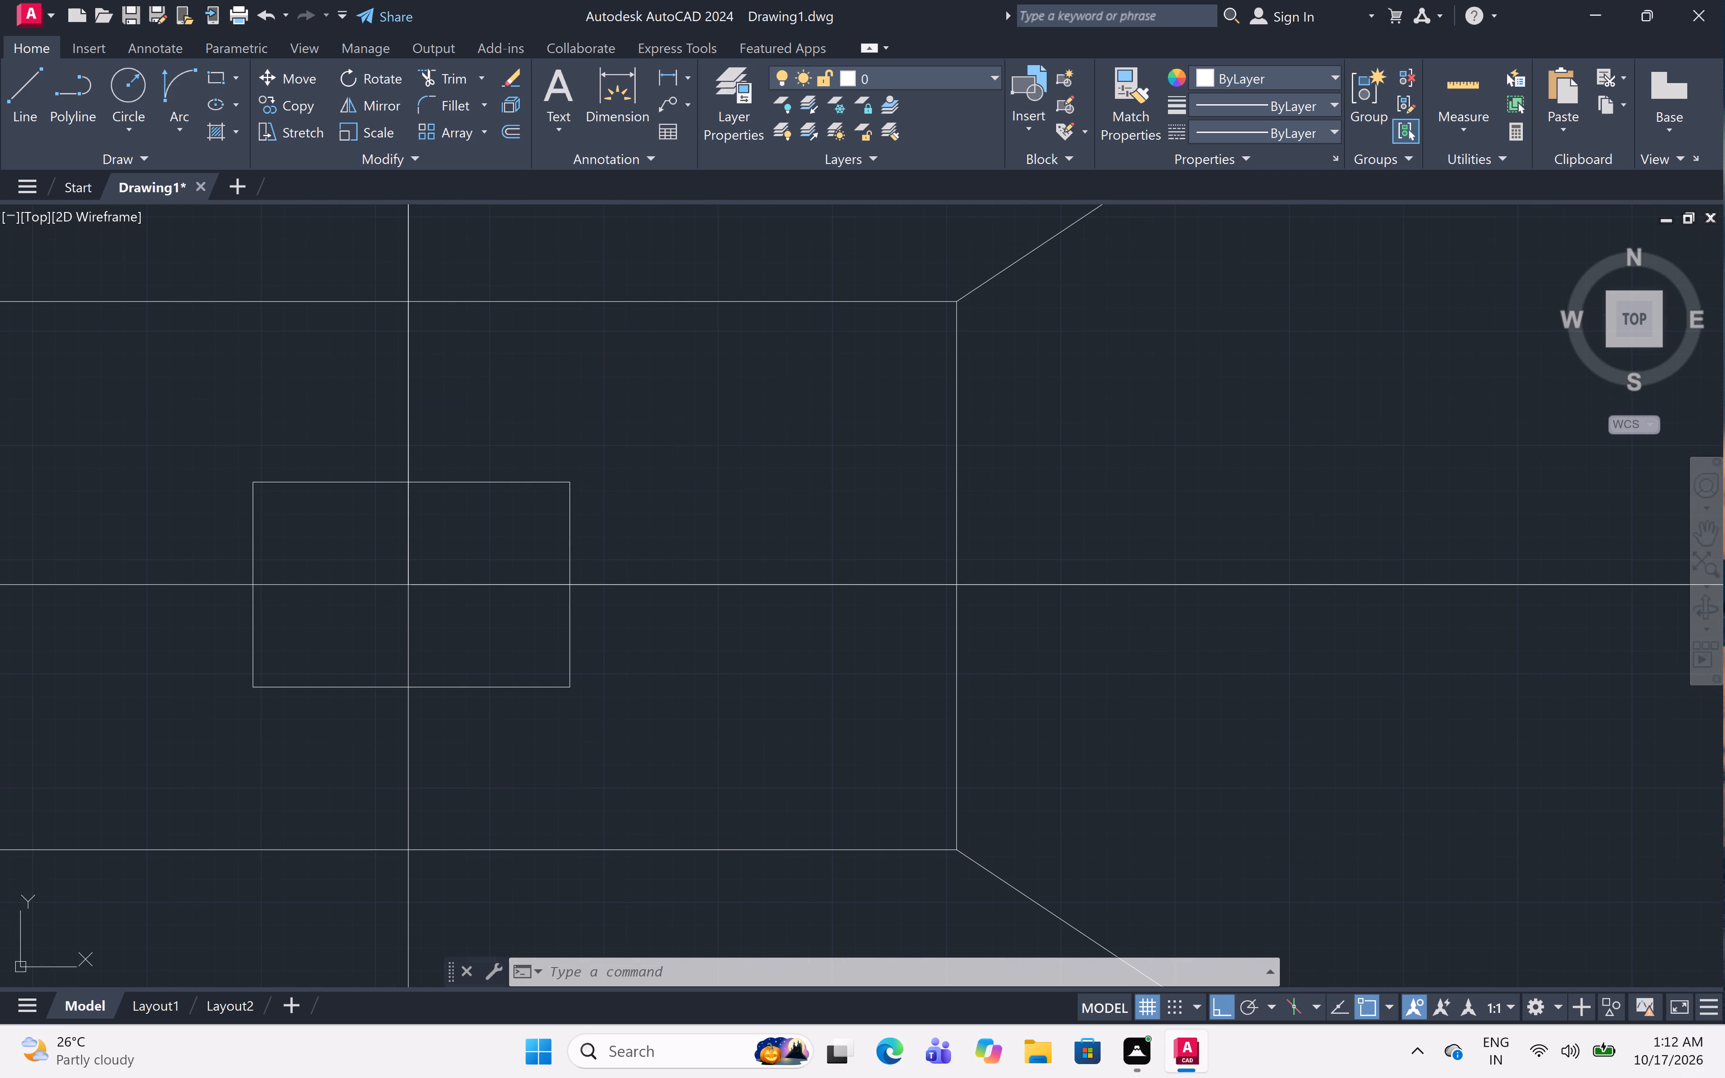
double_click(413, 545)
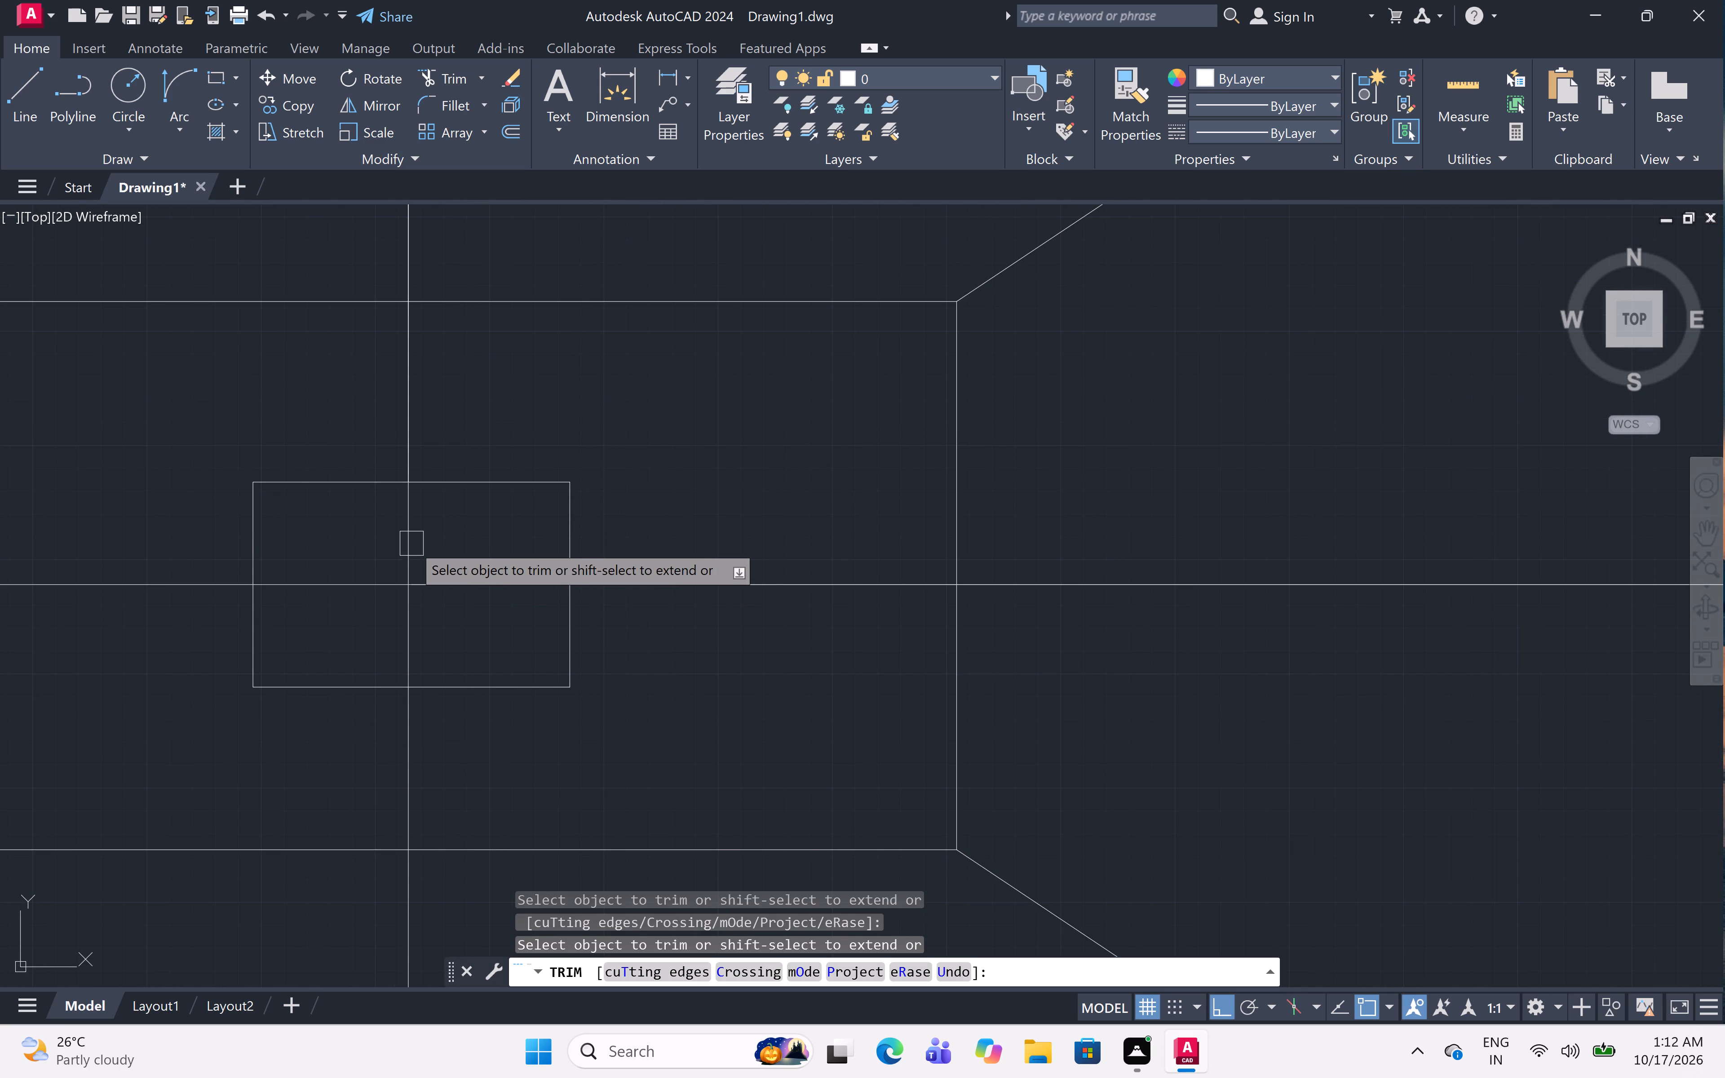
left_click(411, 543)
left_click(411, 609)
left_click(415, 585)
left_click(416, 584)
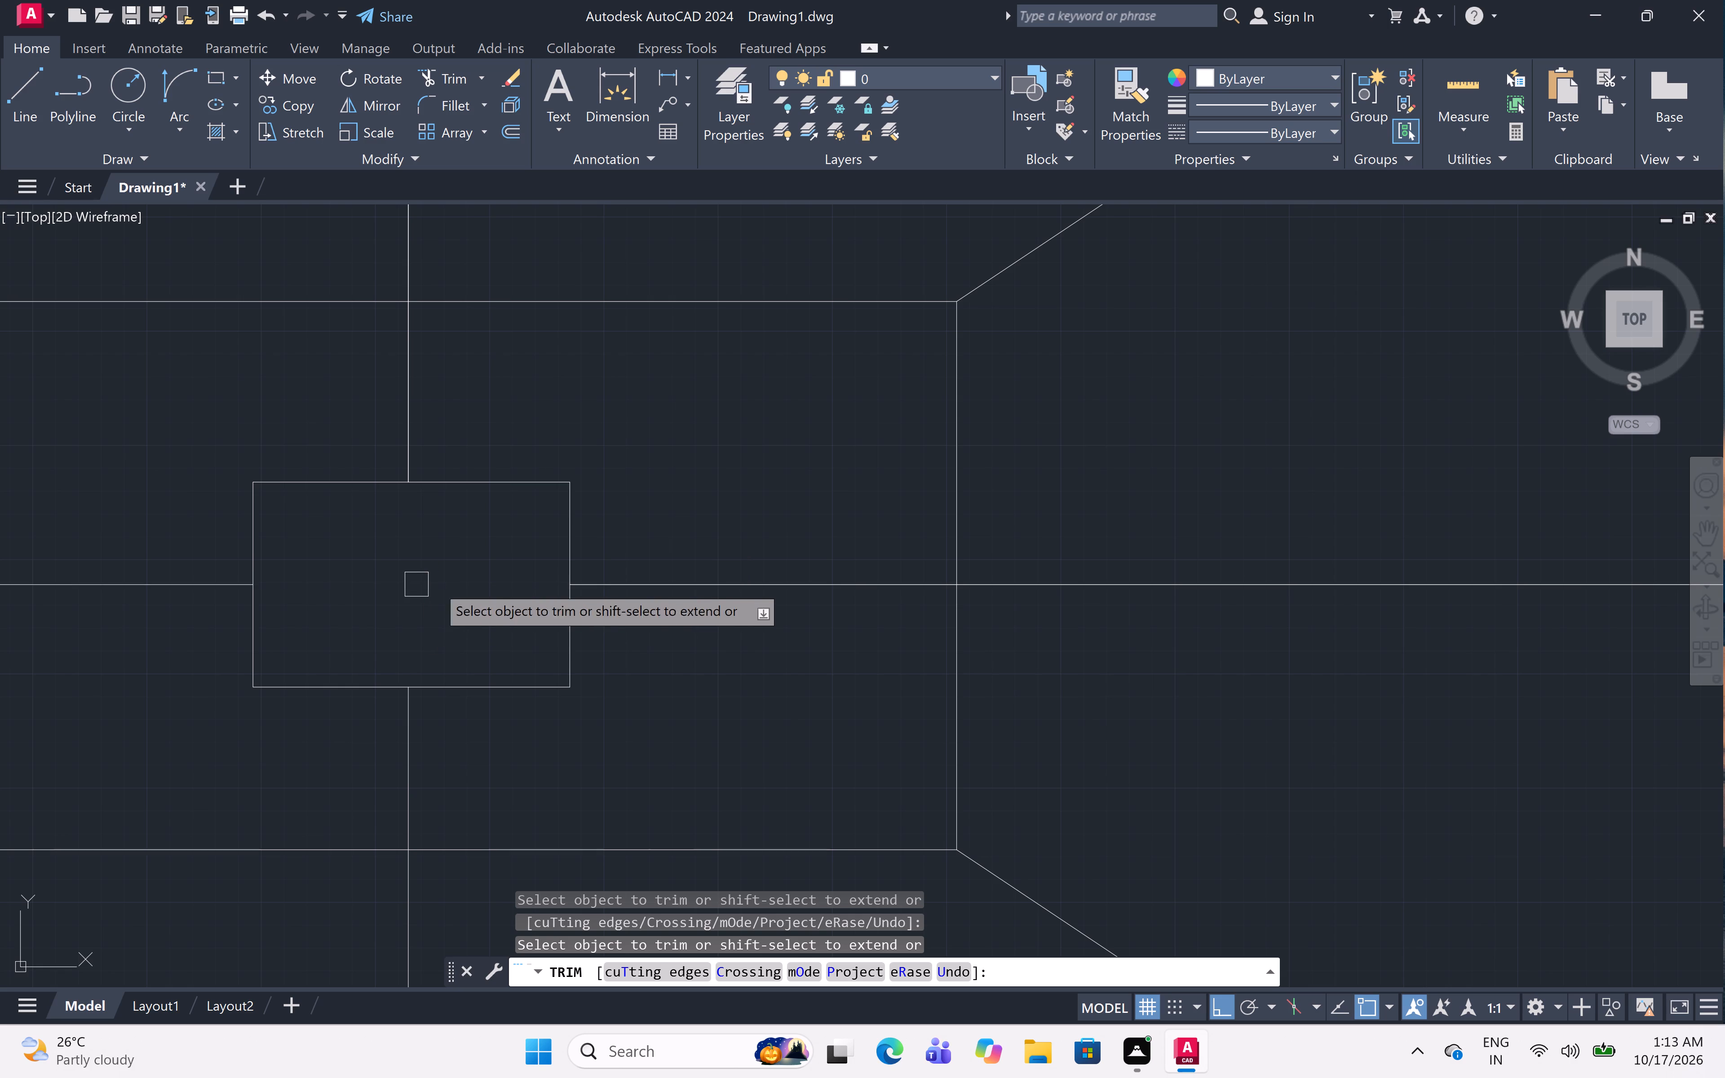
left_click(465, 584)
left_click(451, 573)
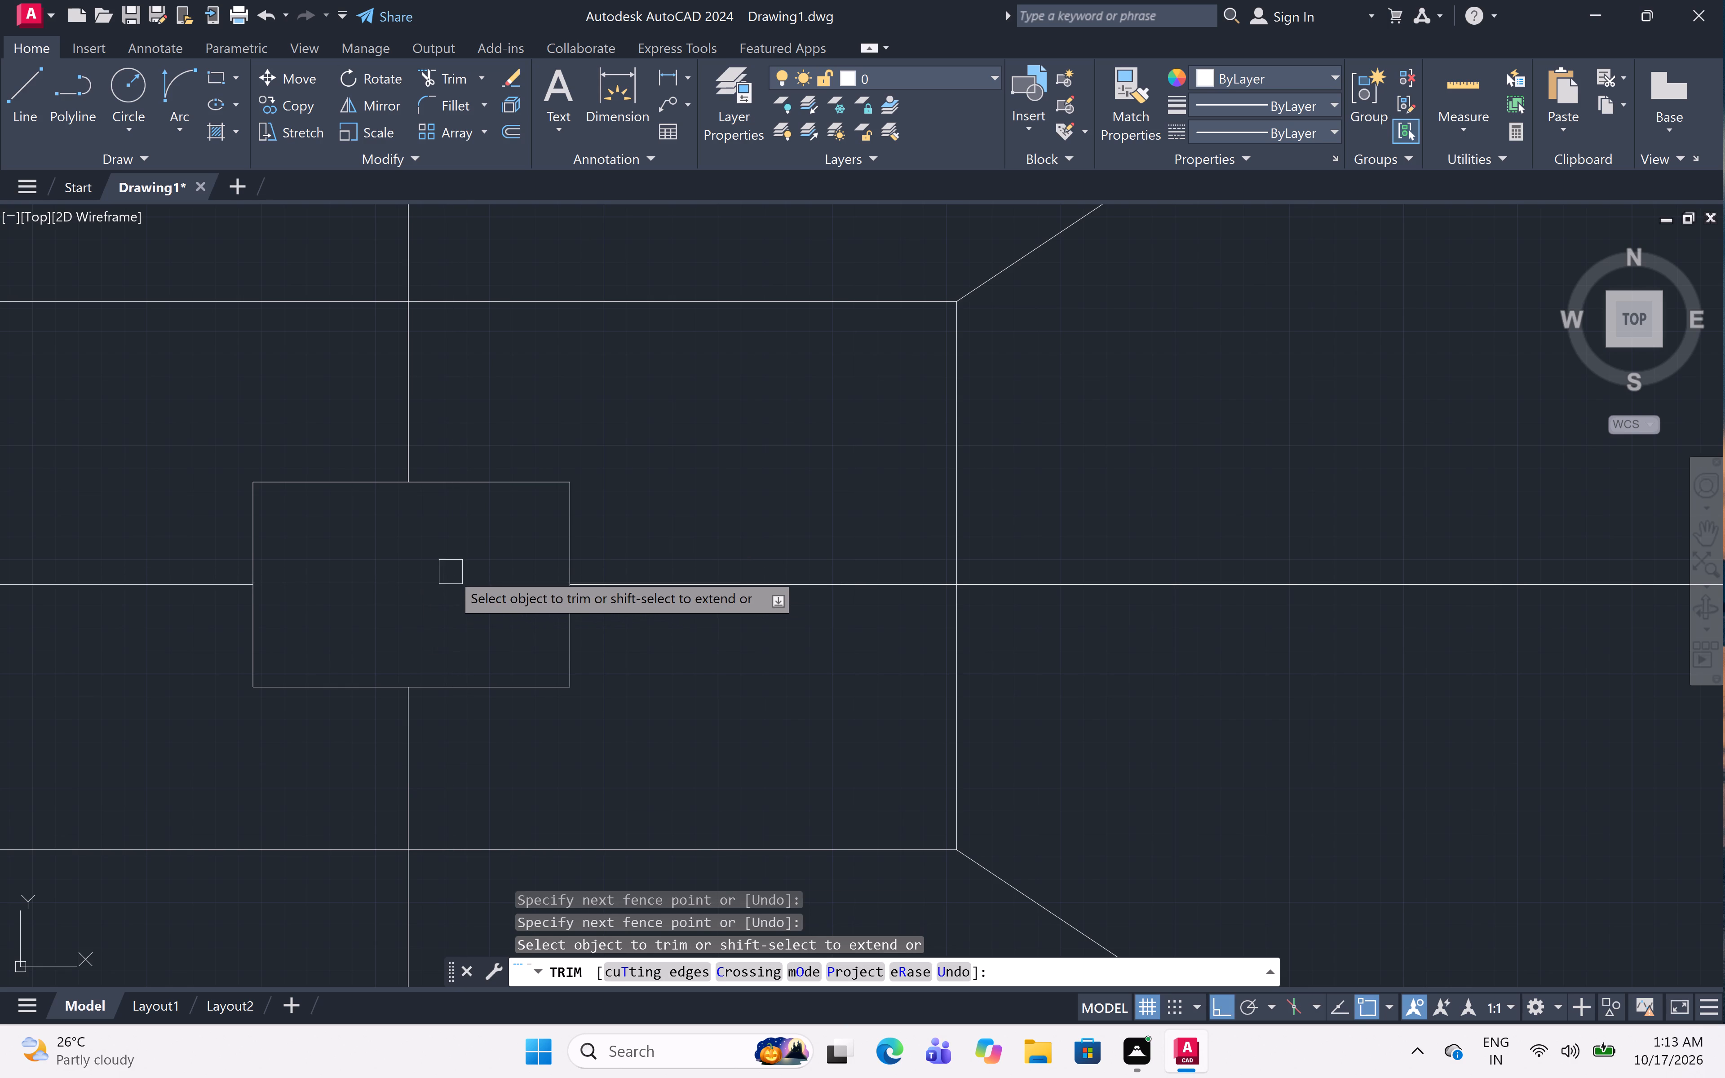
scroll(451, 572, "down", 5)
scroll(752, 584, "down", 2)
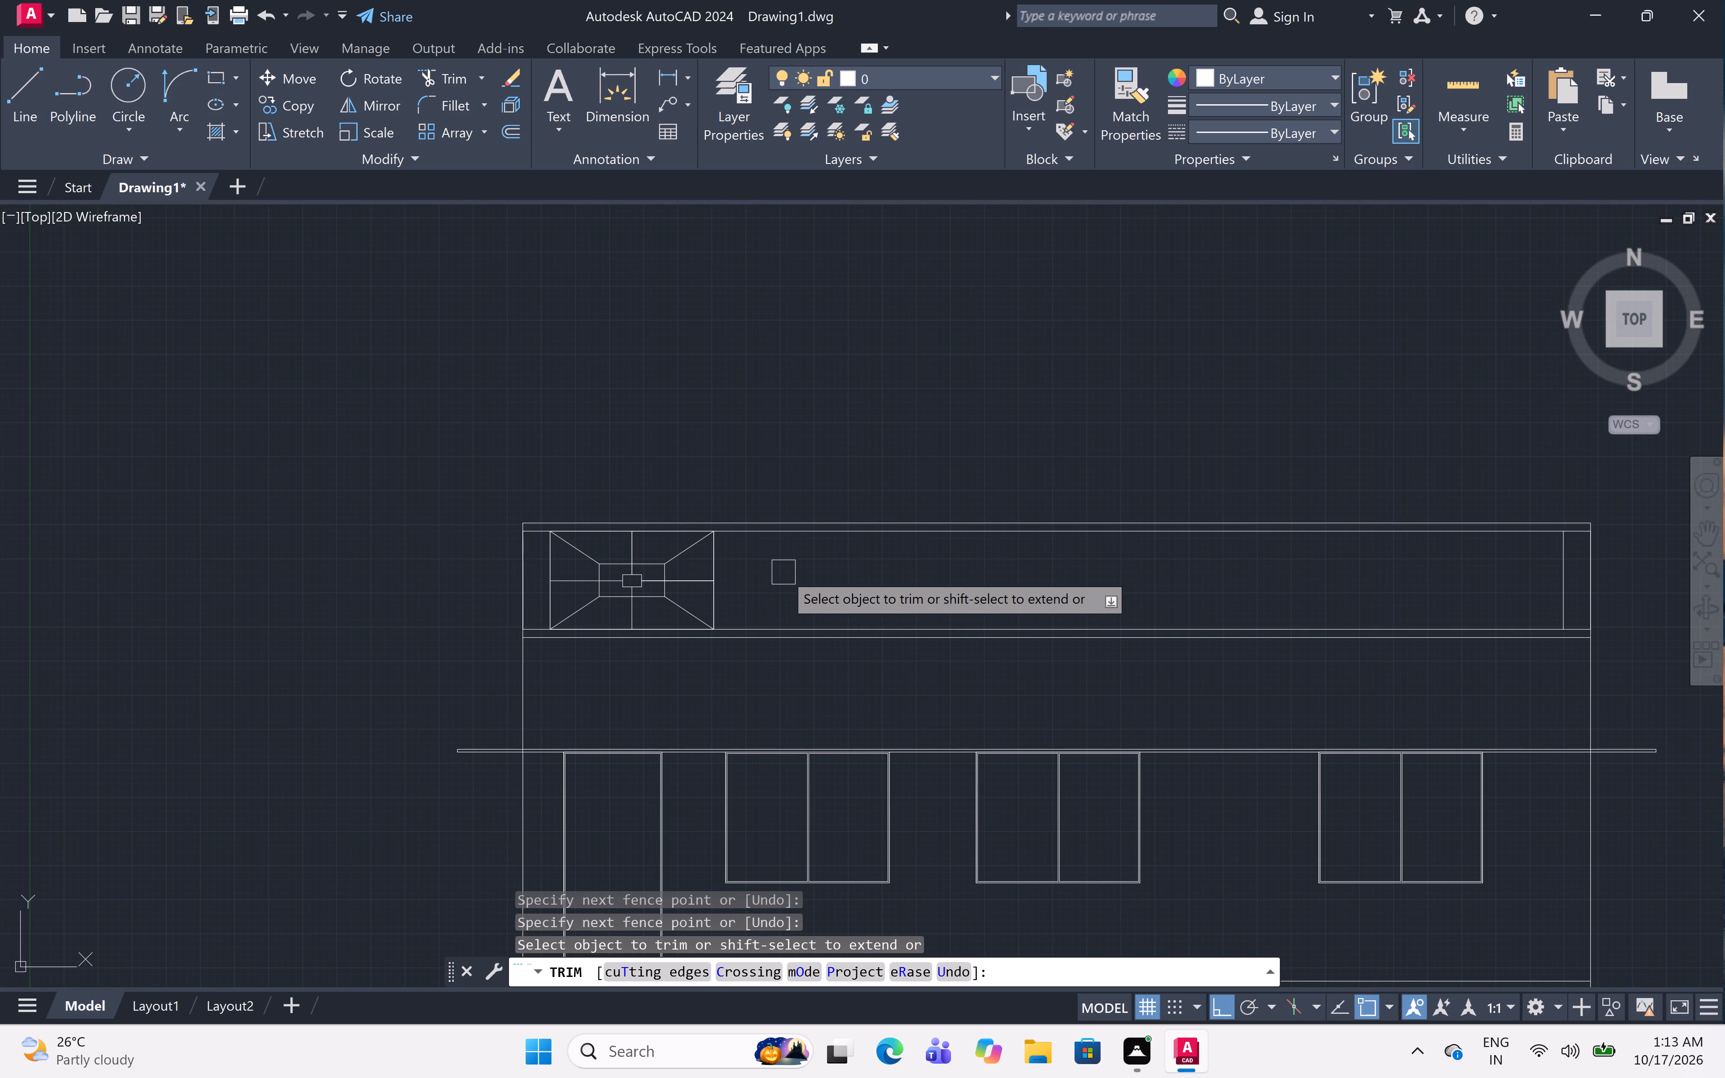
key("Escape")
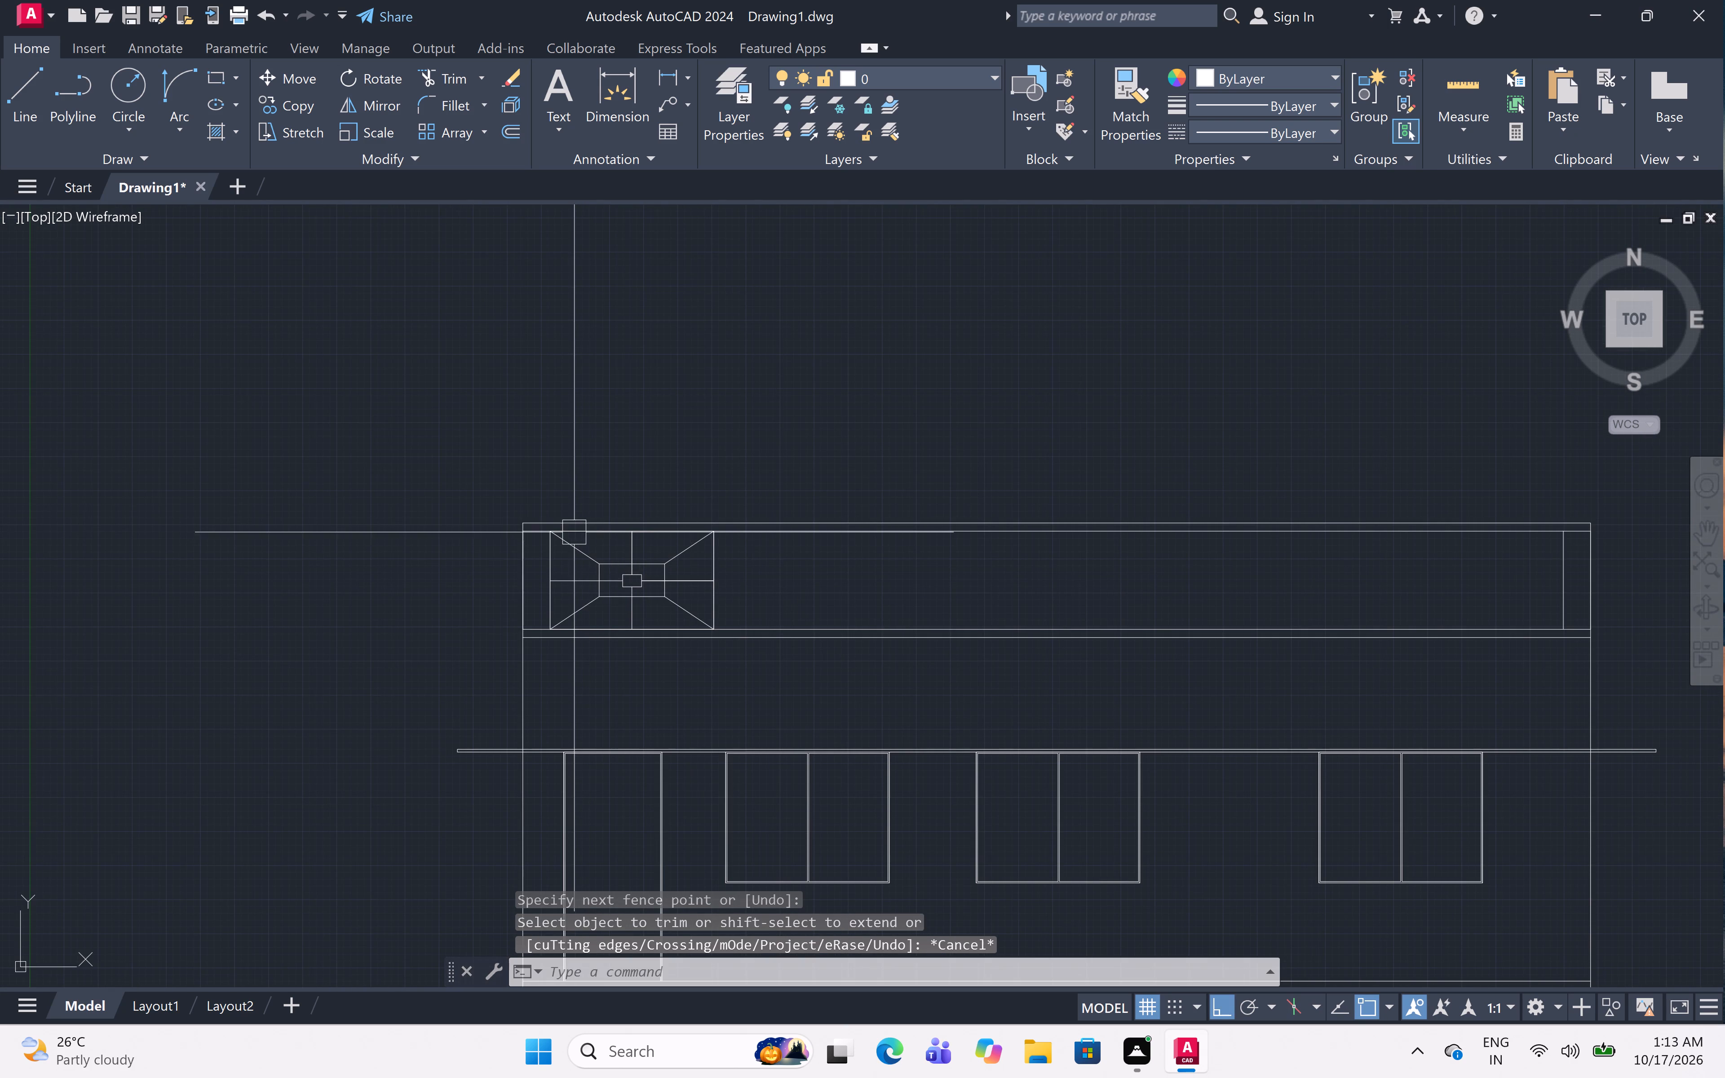
Copy the decorated bay four times along the parapet: against the far end post, just before it, and twice across the remaining gap.
scroll(574, 542, "up", 2)
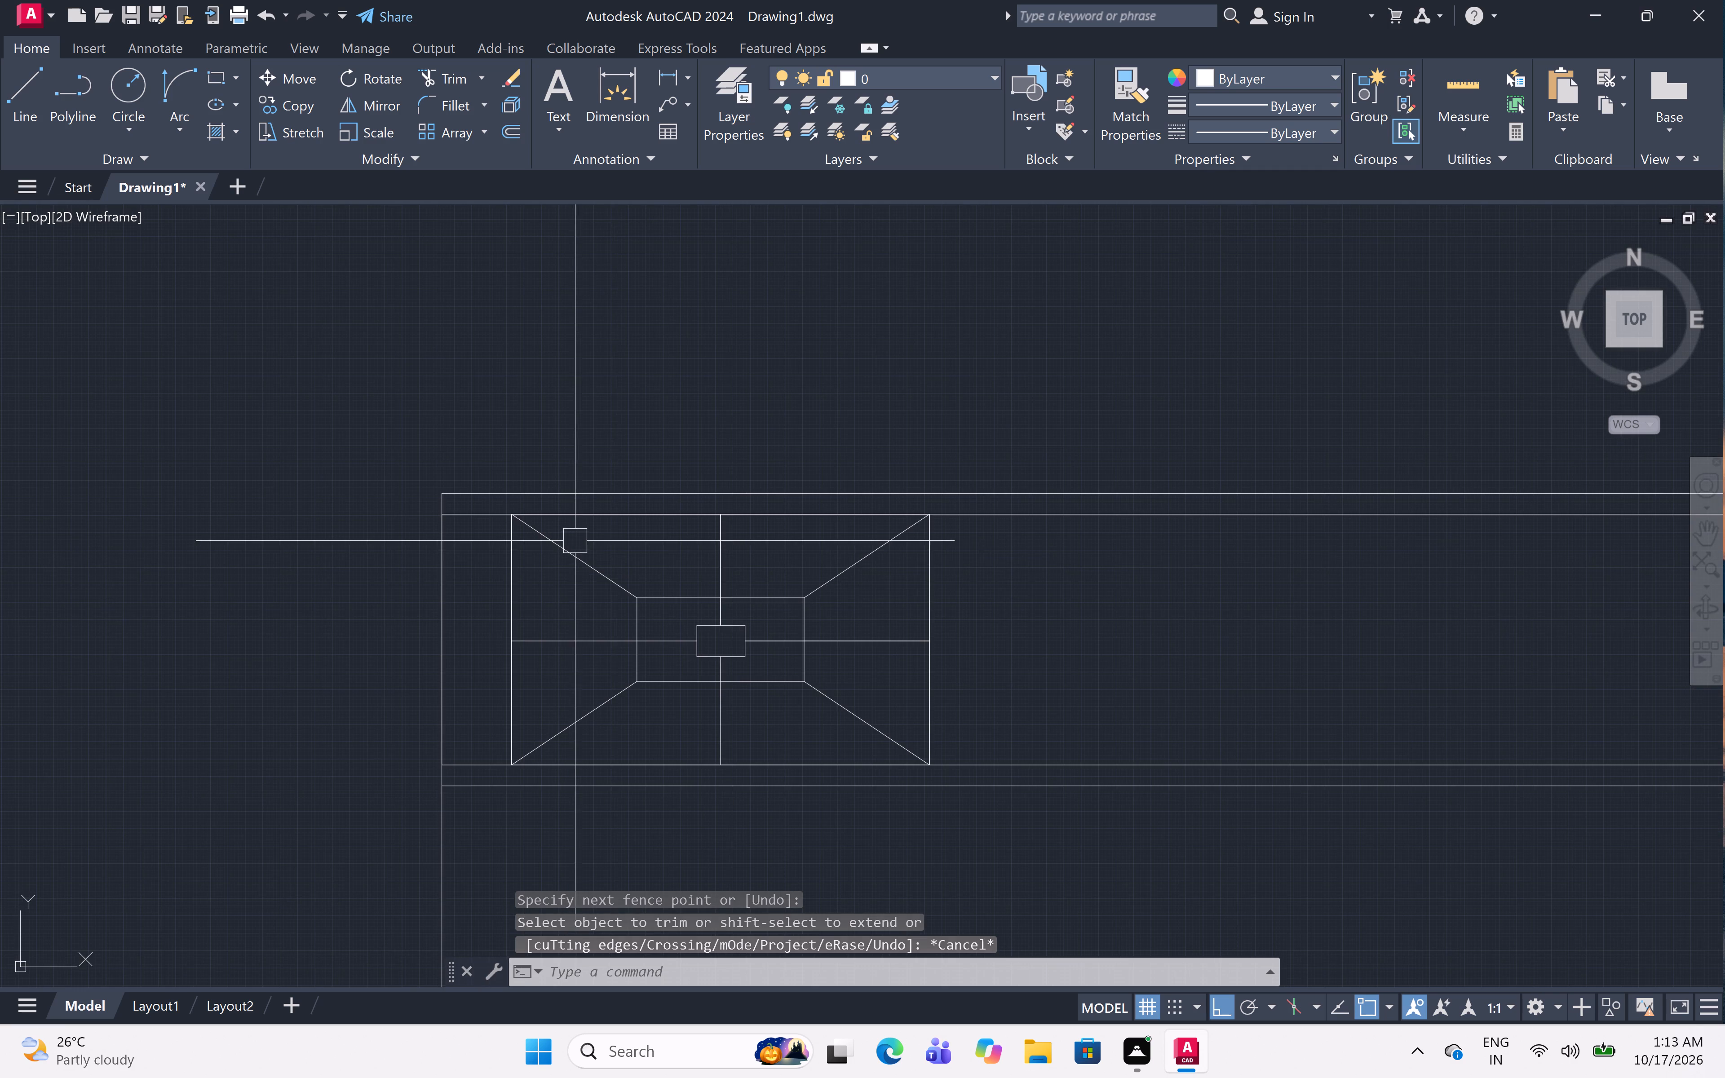
left_click(995, 543)
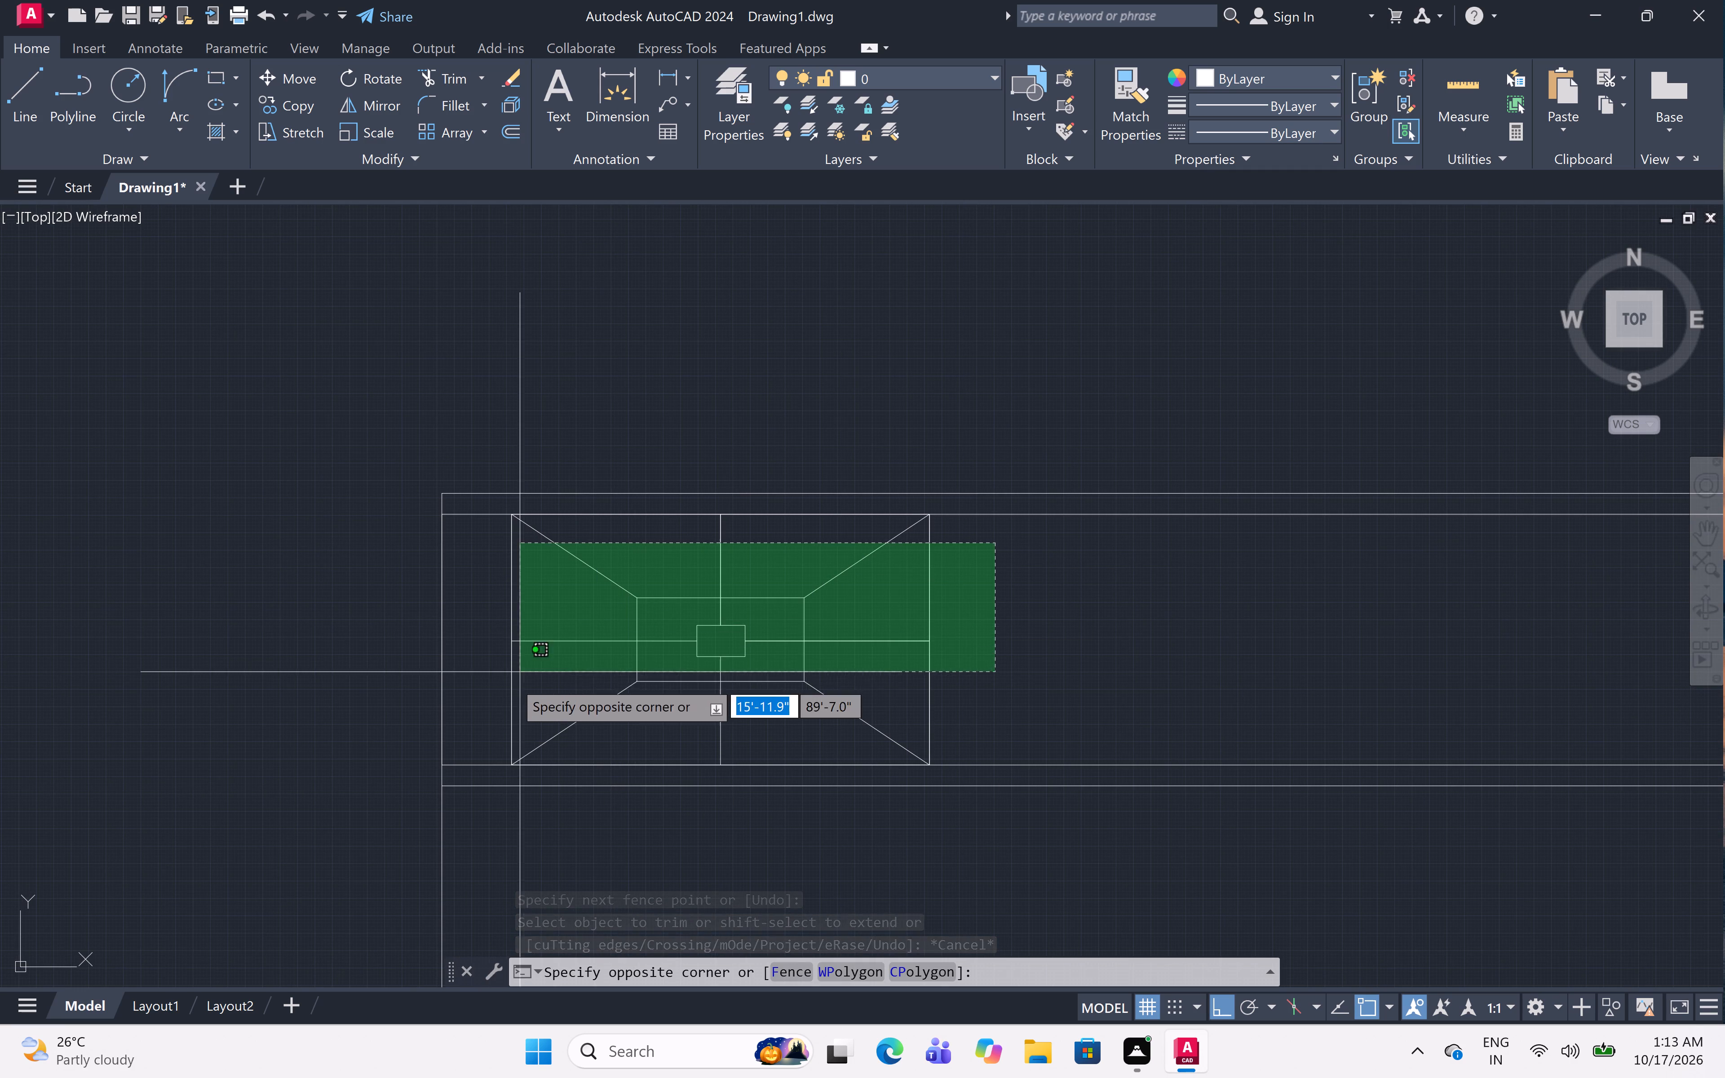
left_click(490, 725)
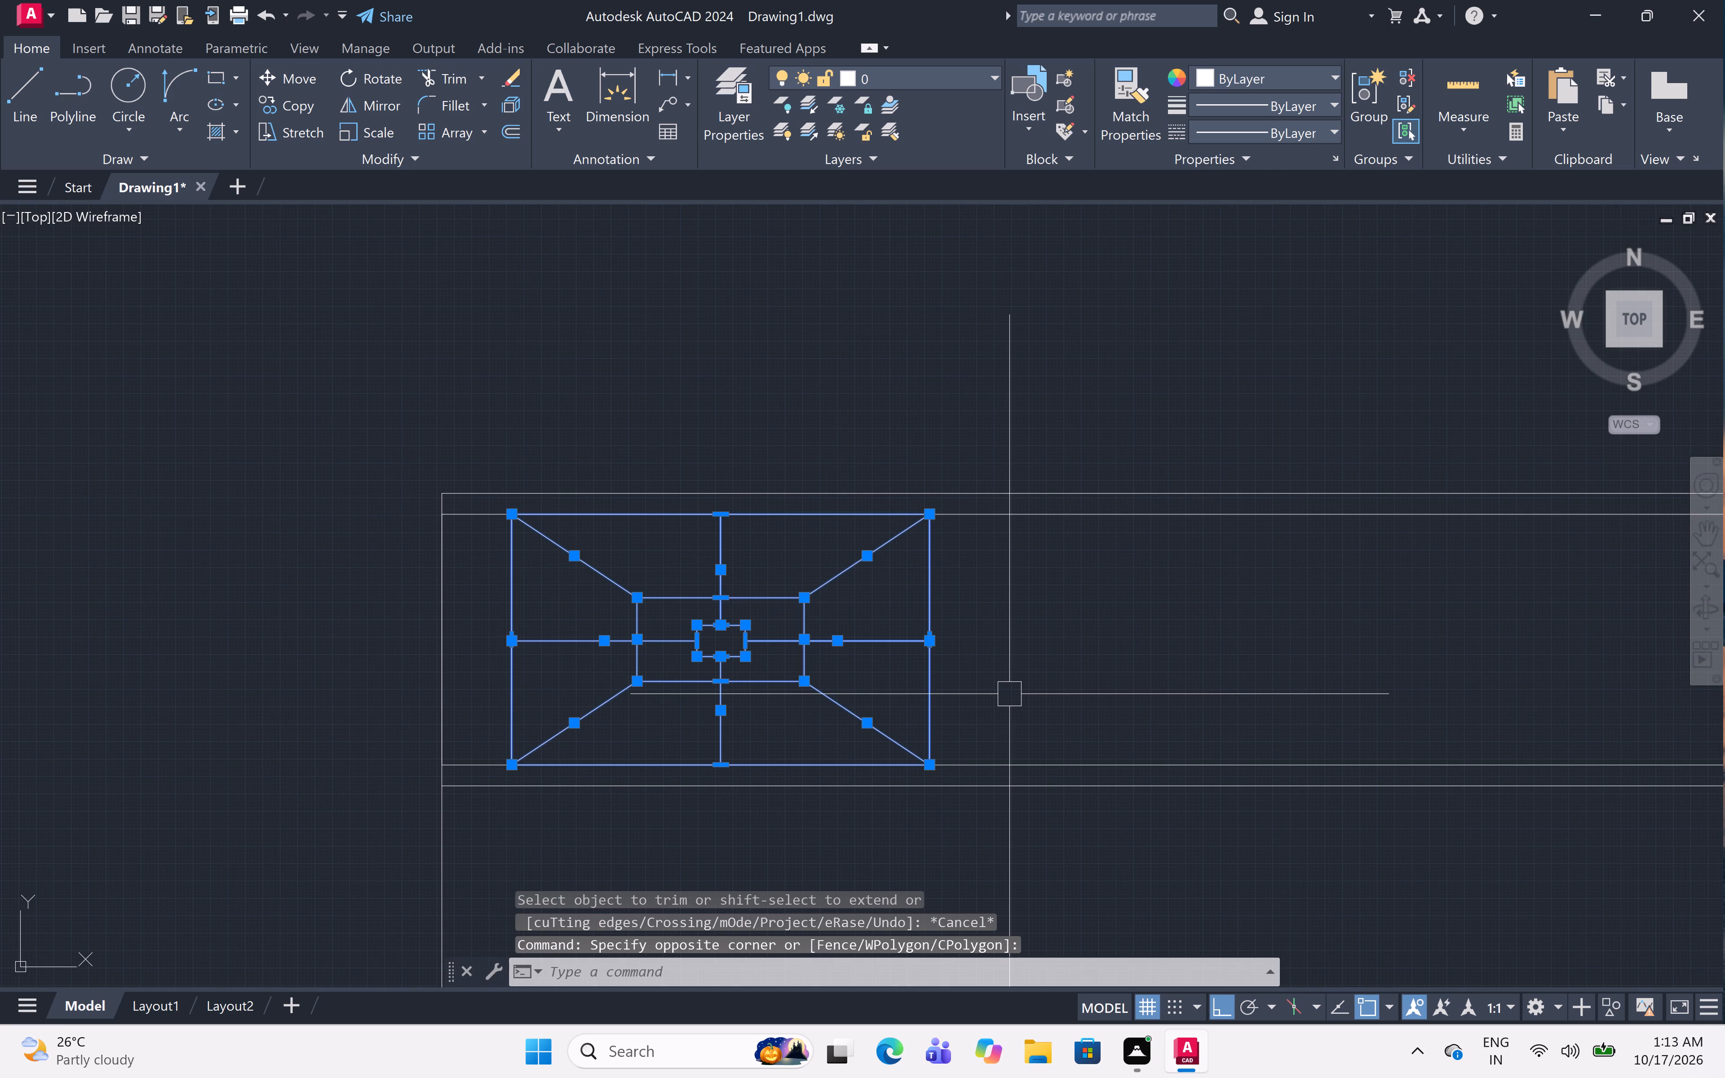
key("c")
key("o")
key("space")
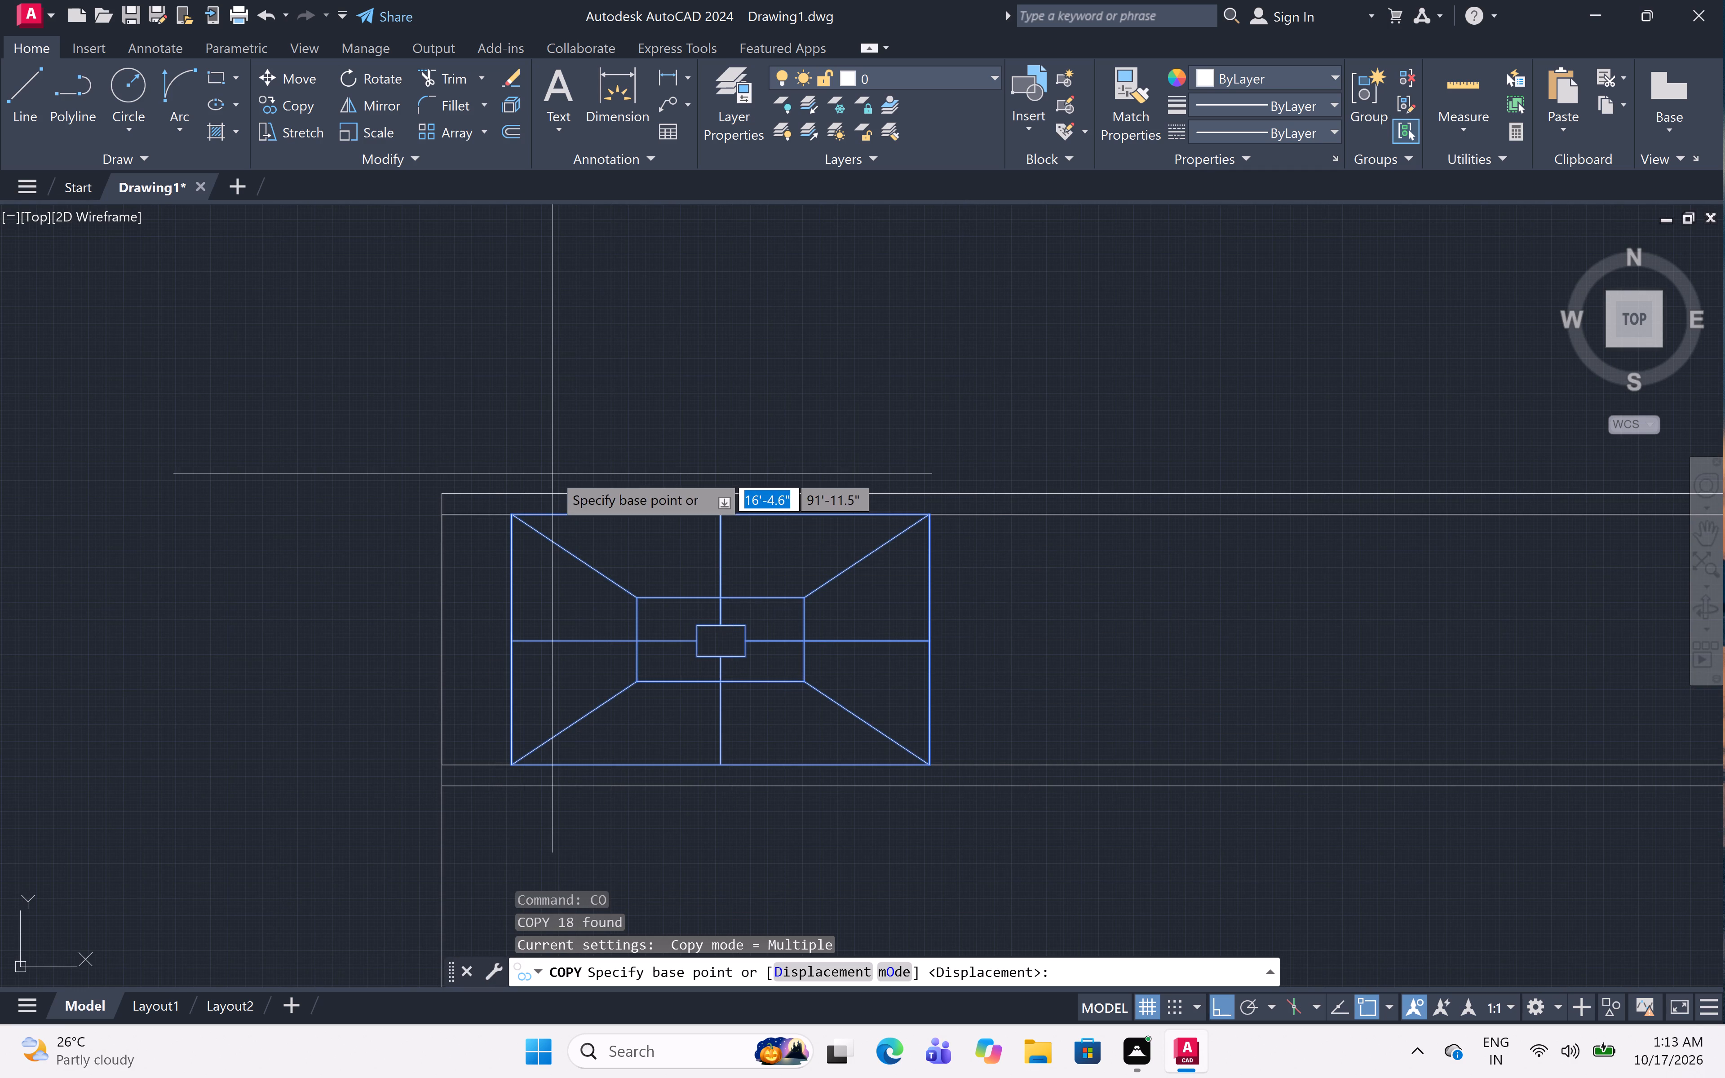
left_click(924, 514)
scroll(972, 515, "down", 3)
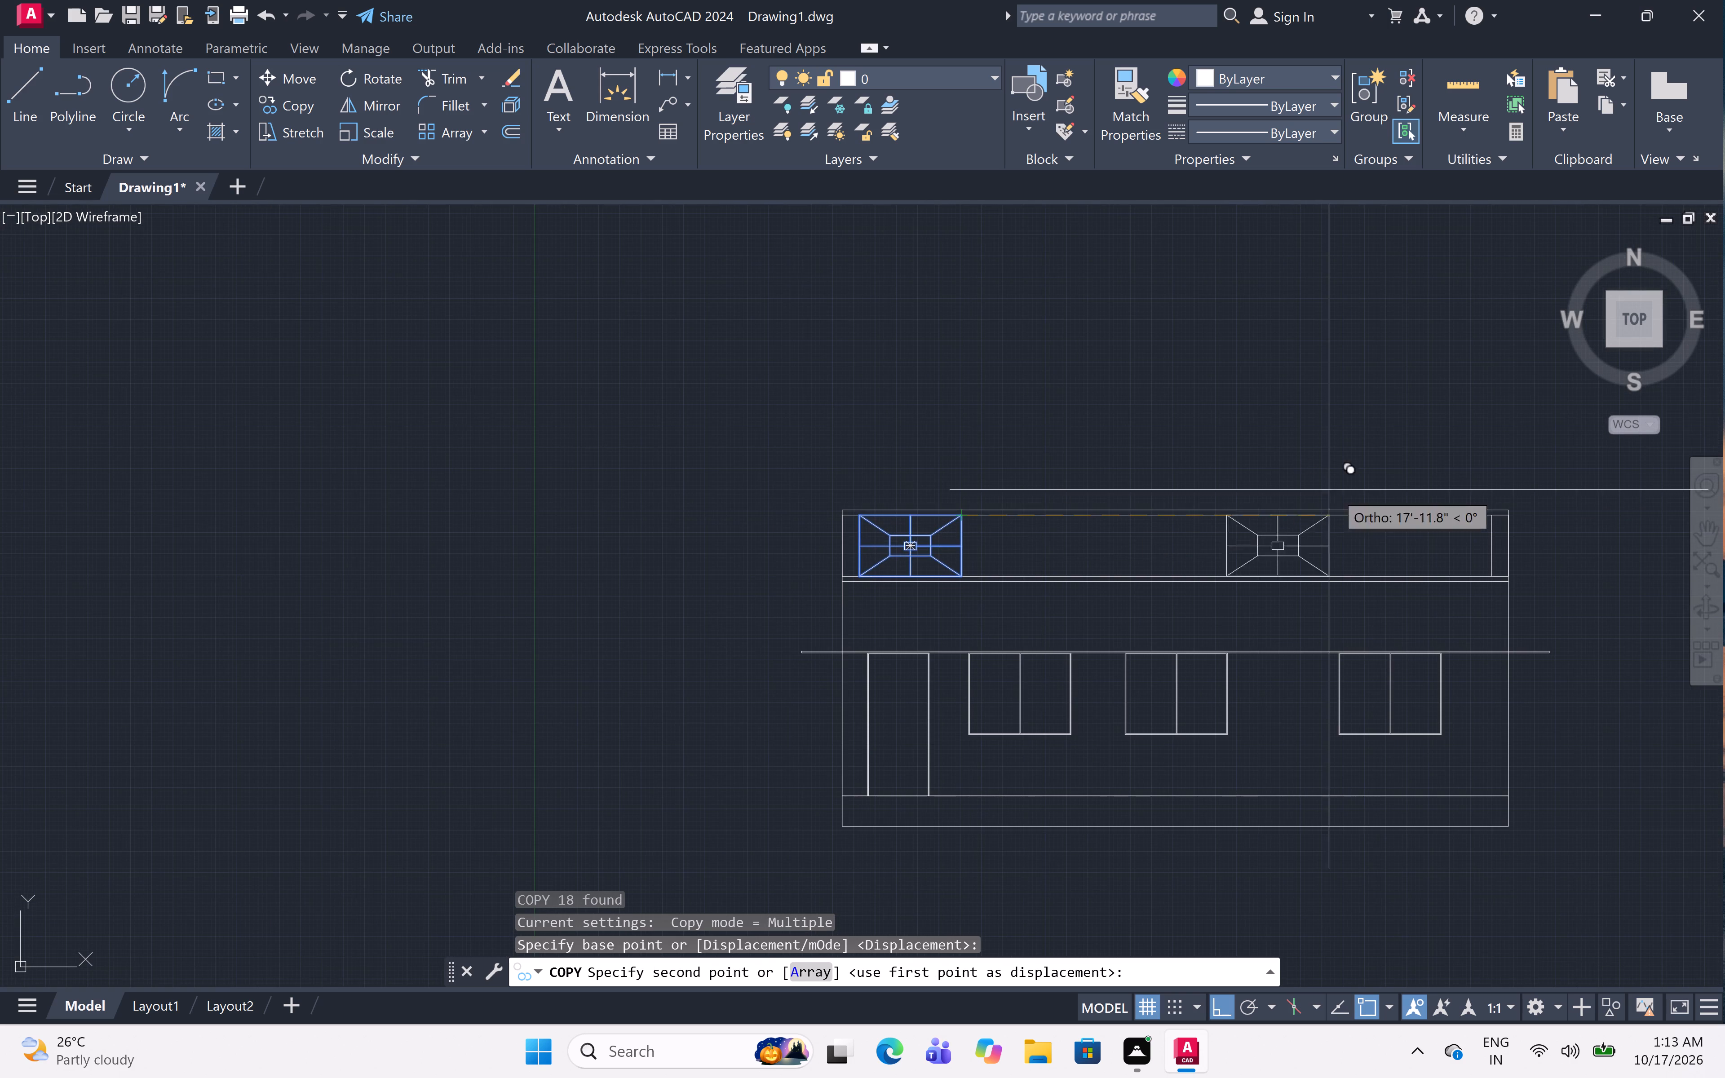
scroll(1485, 504, "up", 3)
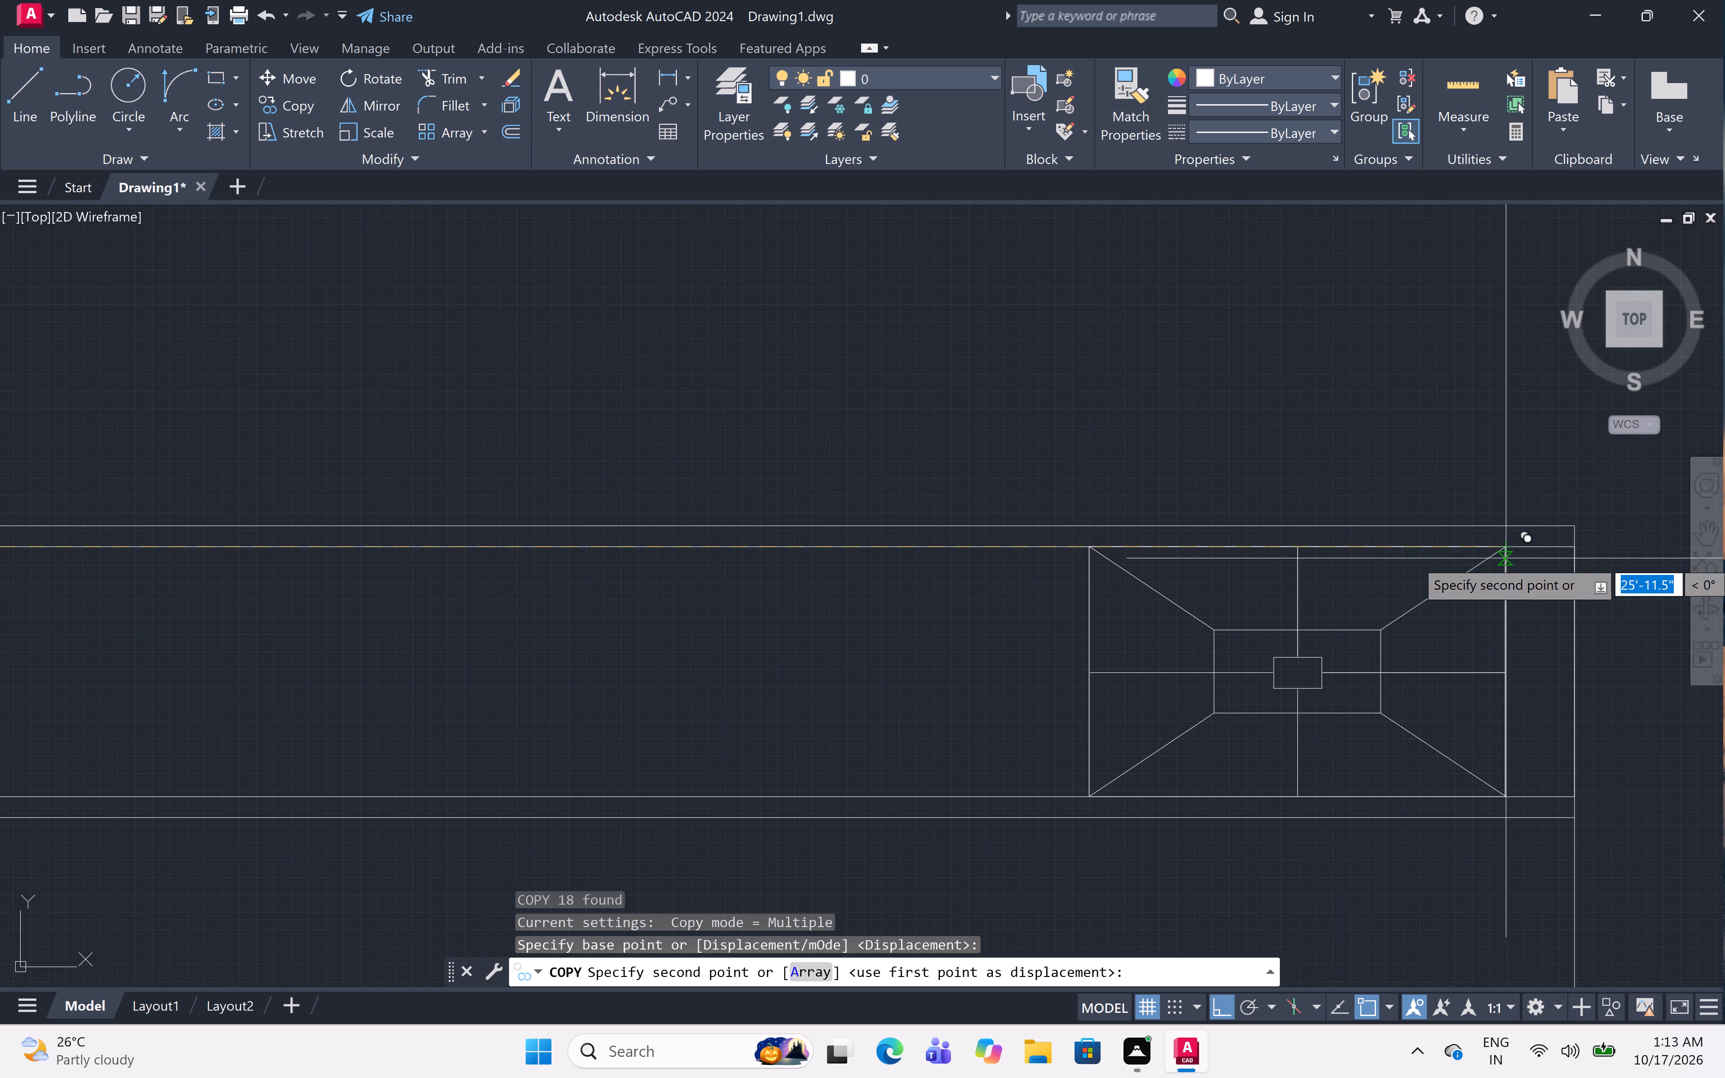
left_click(1499, 551)
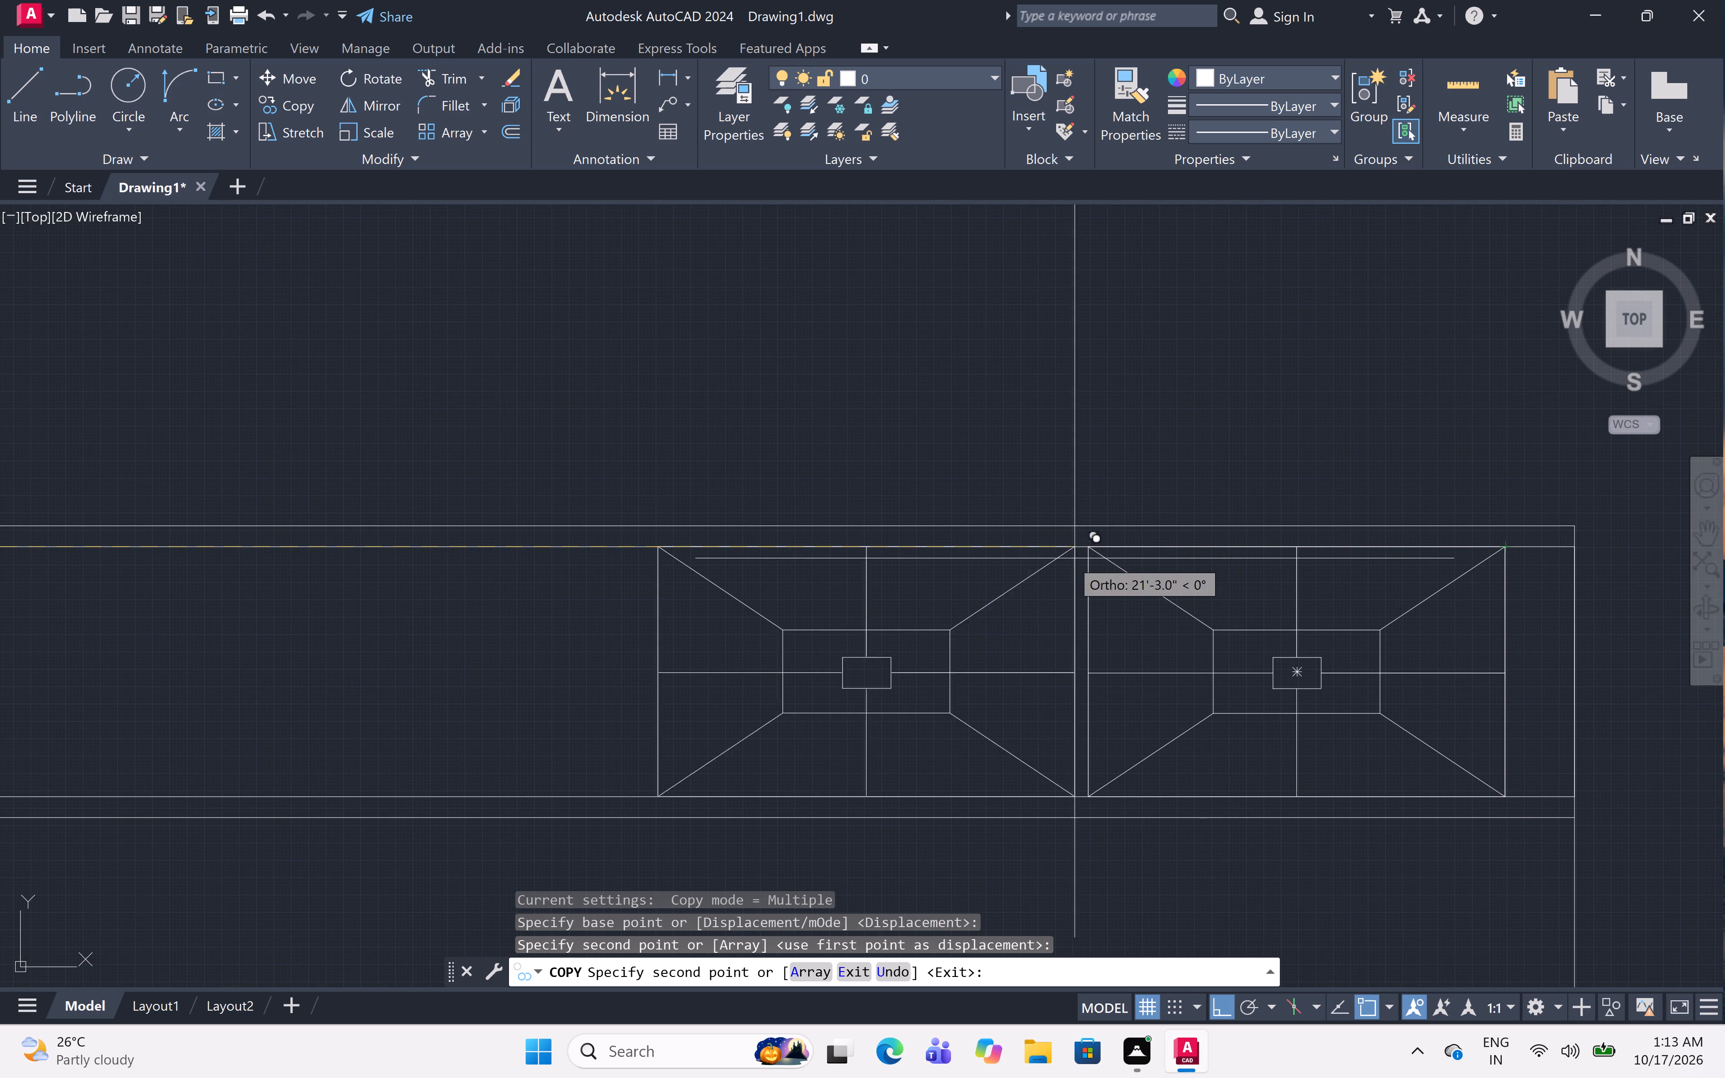
left_click(1021, 562)
scroll(879, 579, "down", 2)
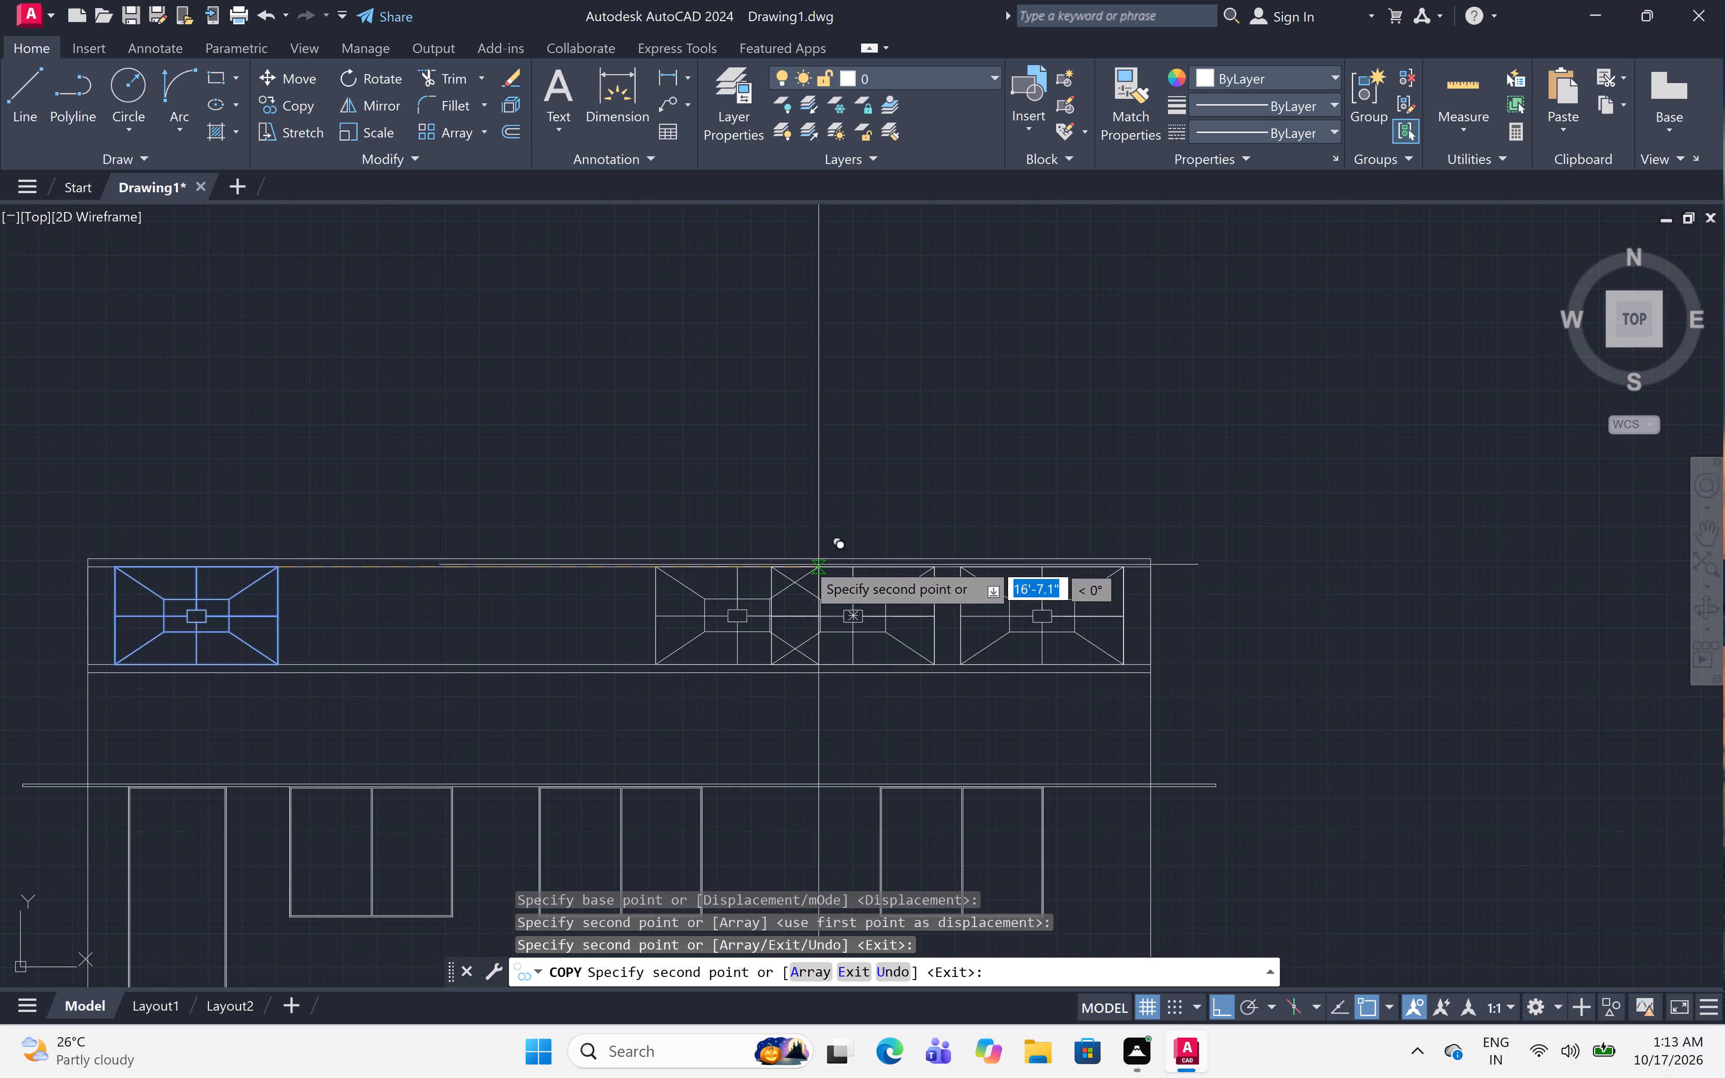
left_click(477, 563)
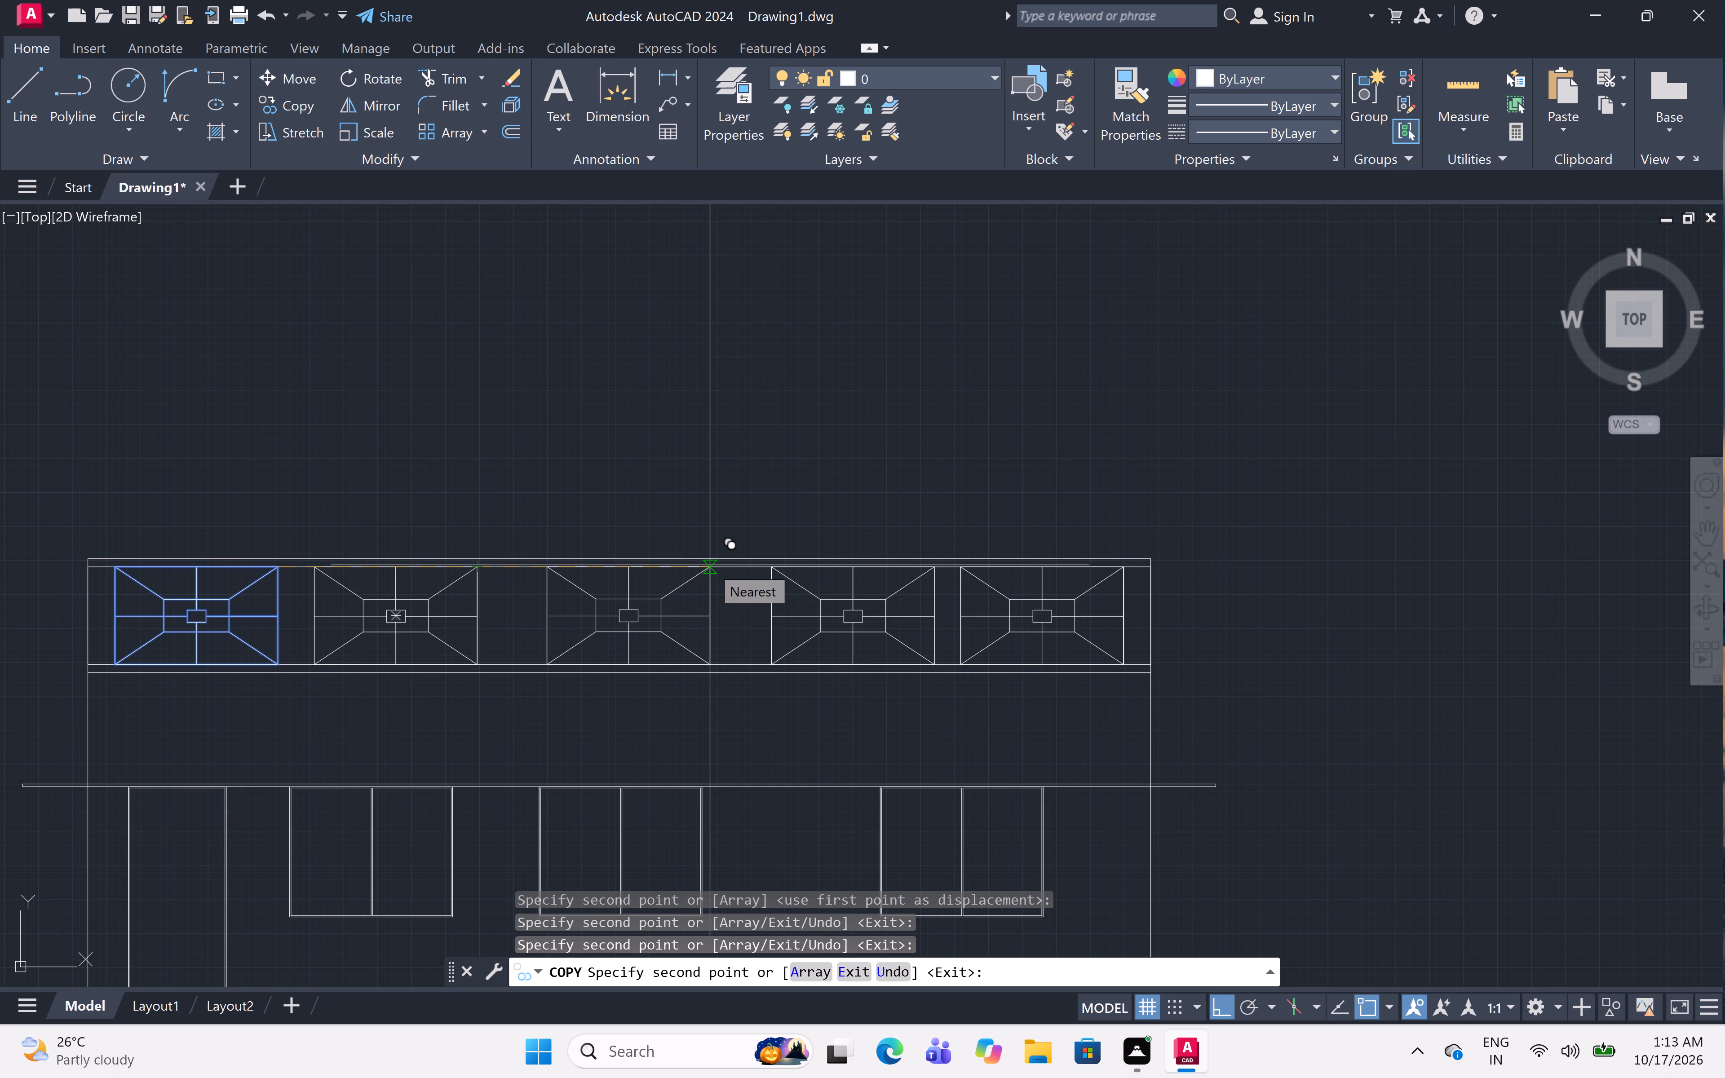
left_click(705, 564)
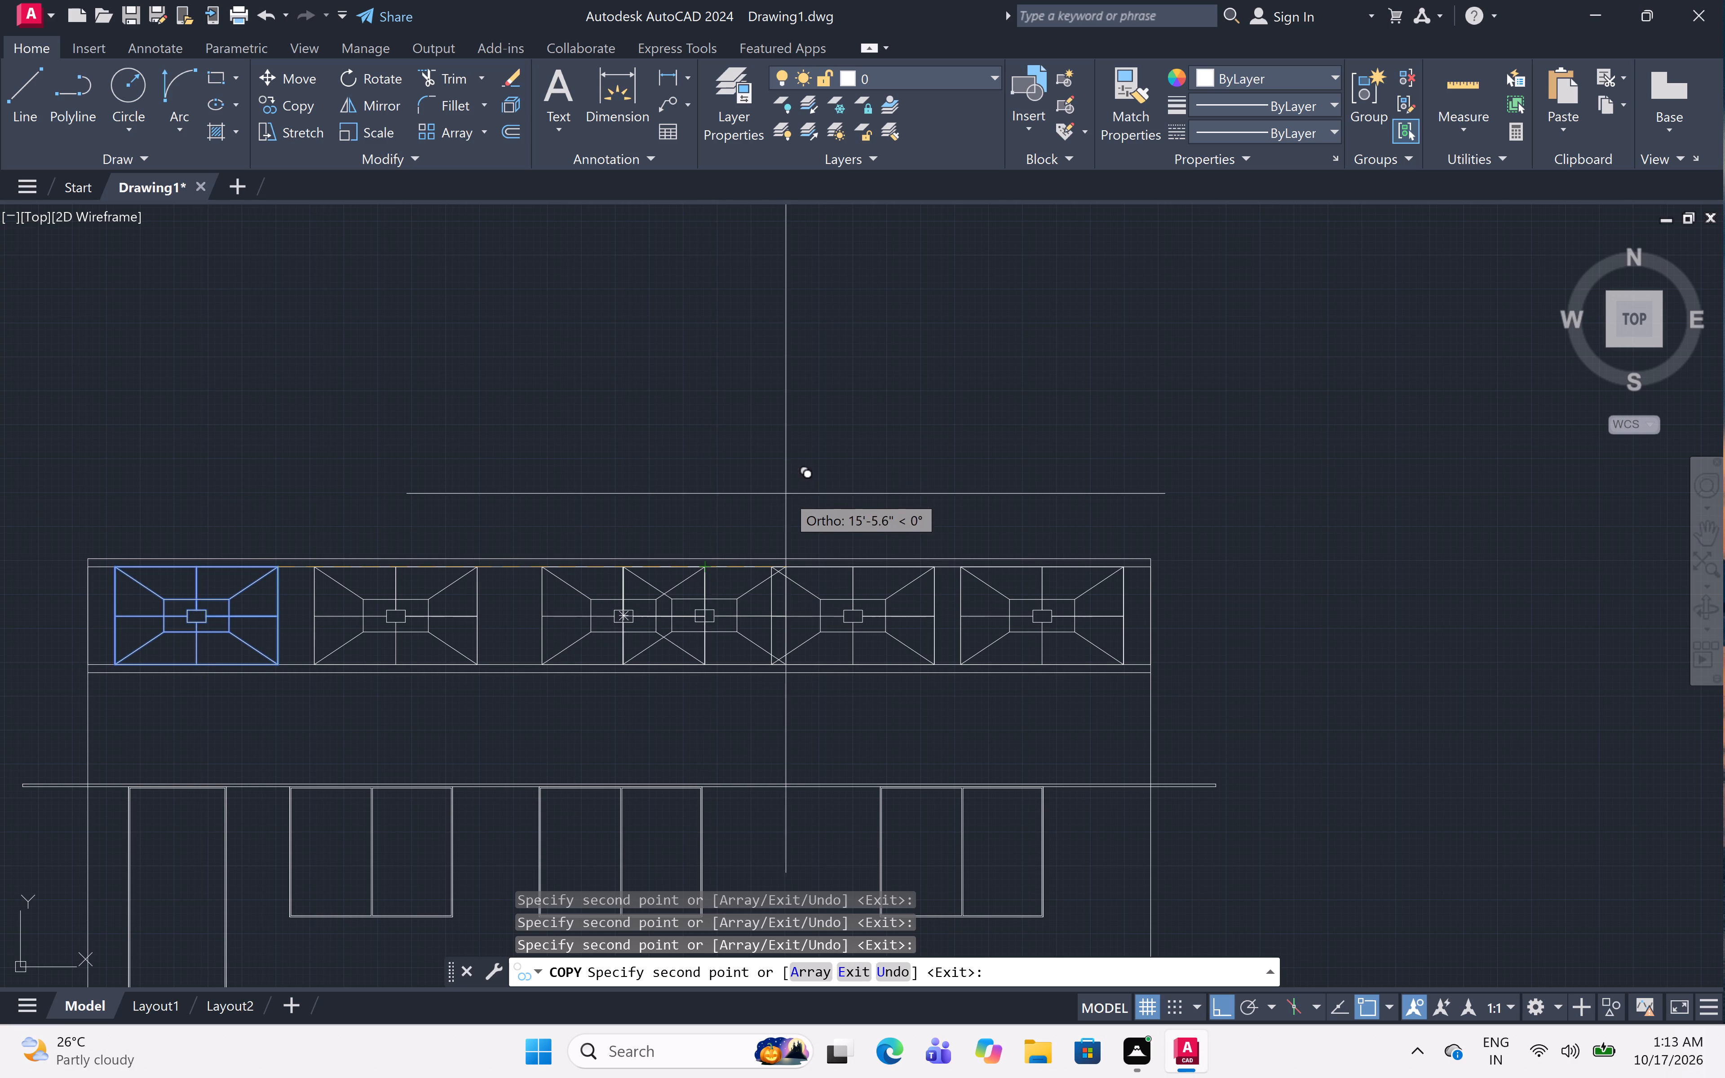
key("Escape")
Move the second decorated bay slightly right along the parapet to even out the gaps on either side.
scroll(795, 503, "down", 2)
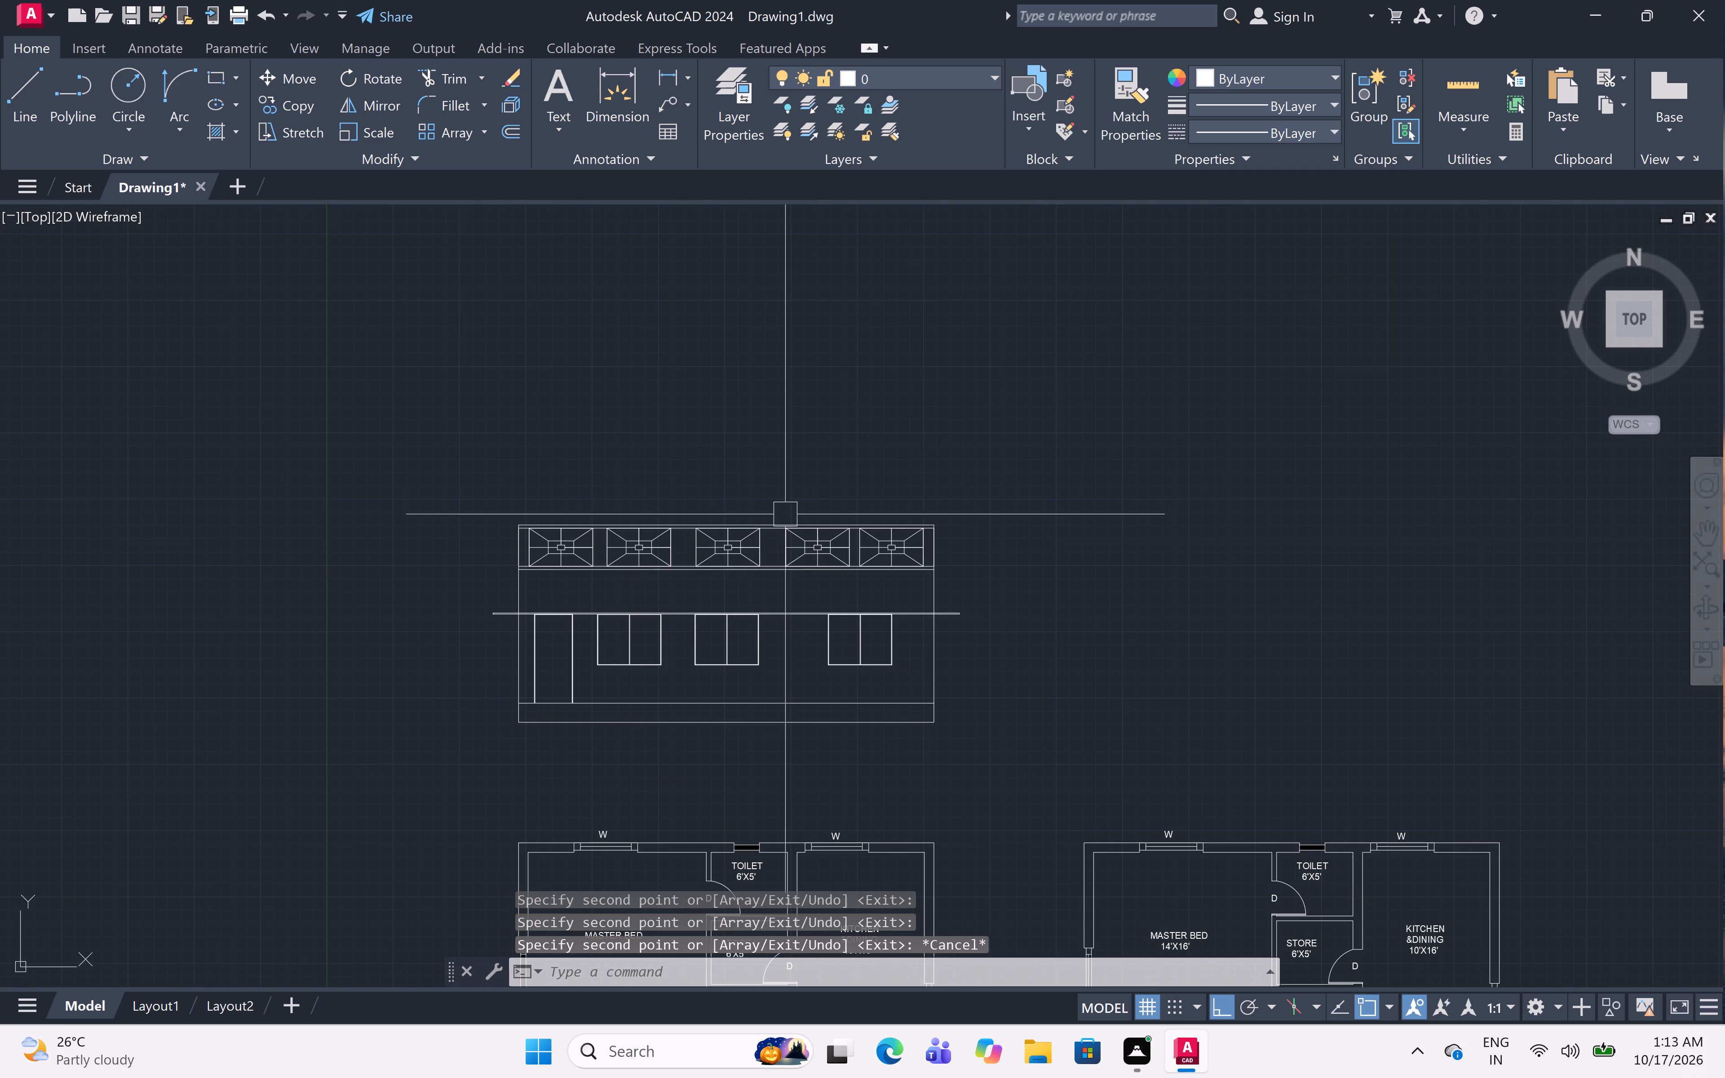
scroll(628, 536, "up", 4)
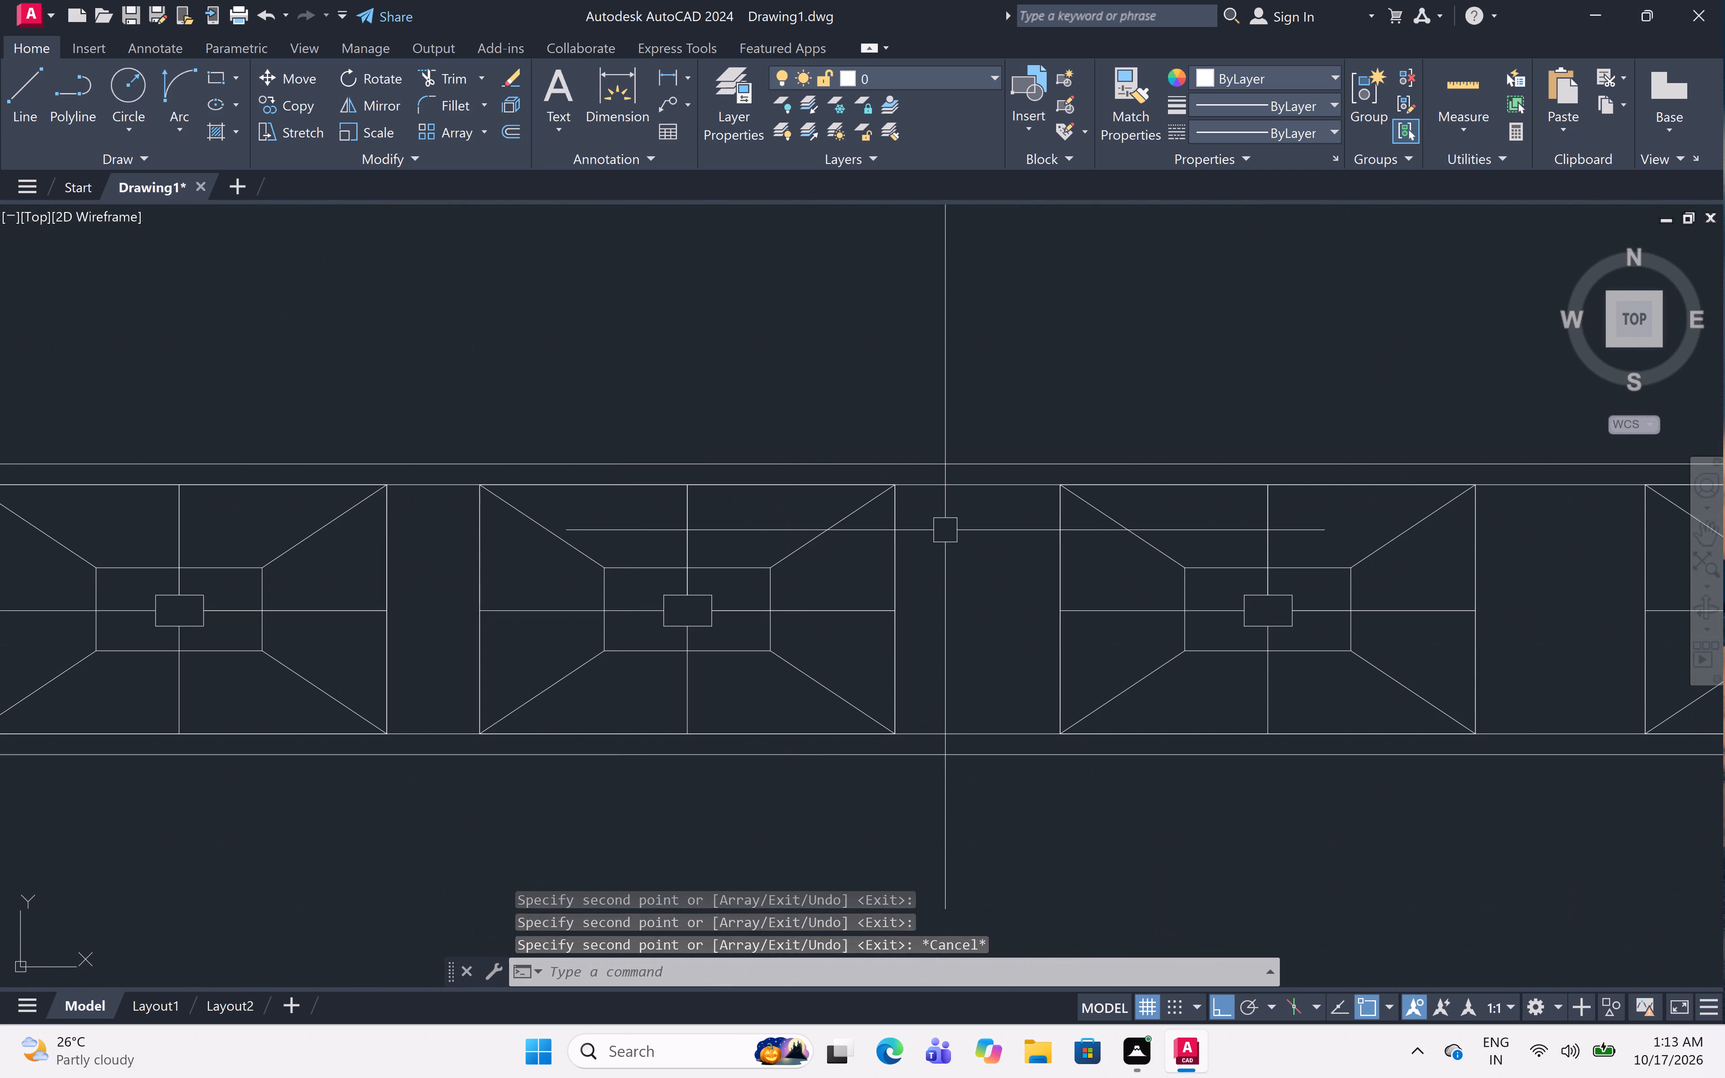
left_click(936, 520)
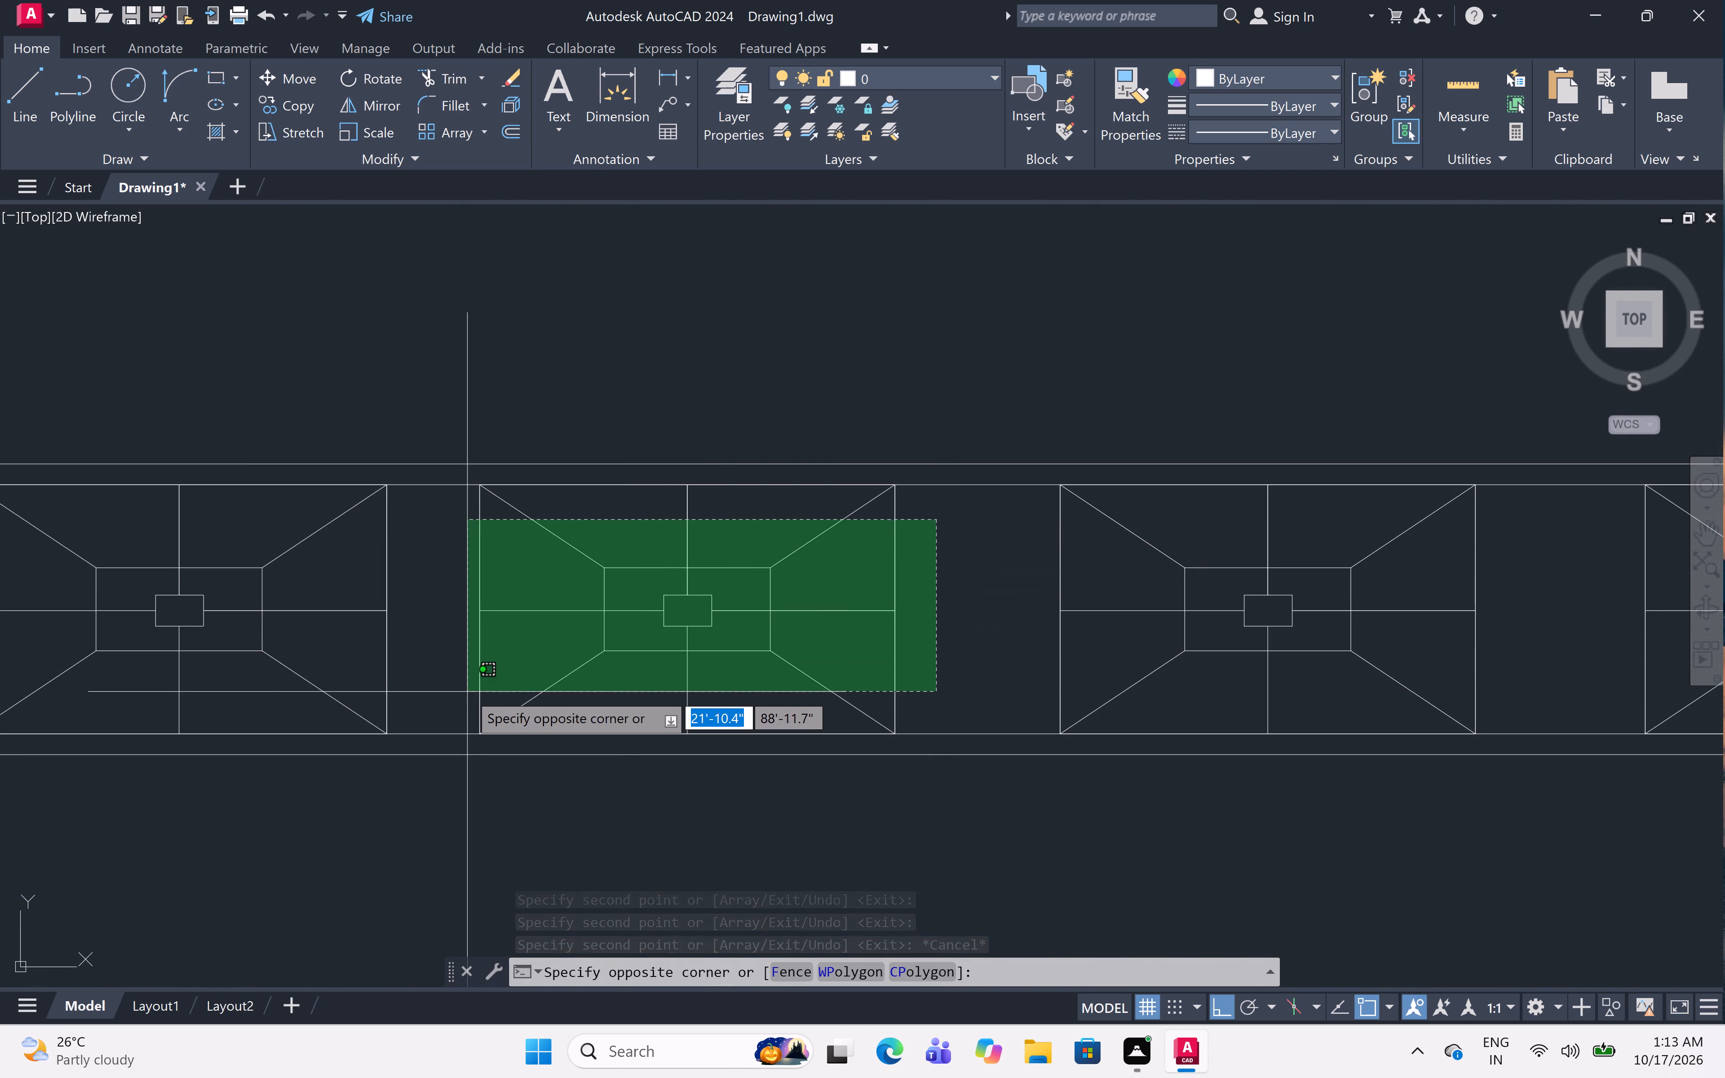
left_click(467, 692)
type("M")
key("space")
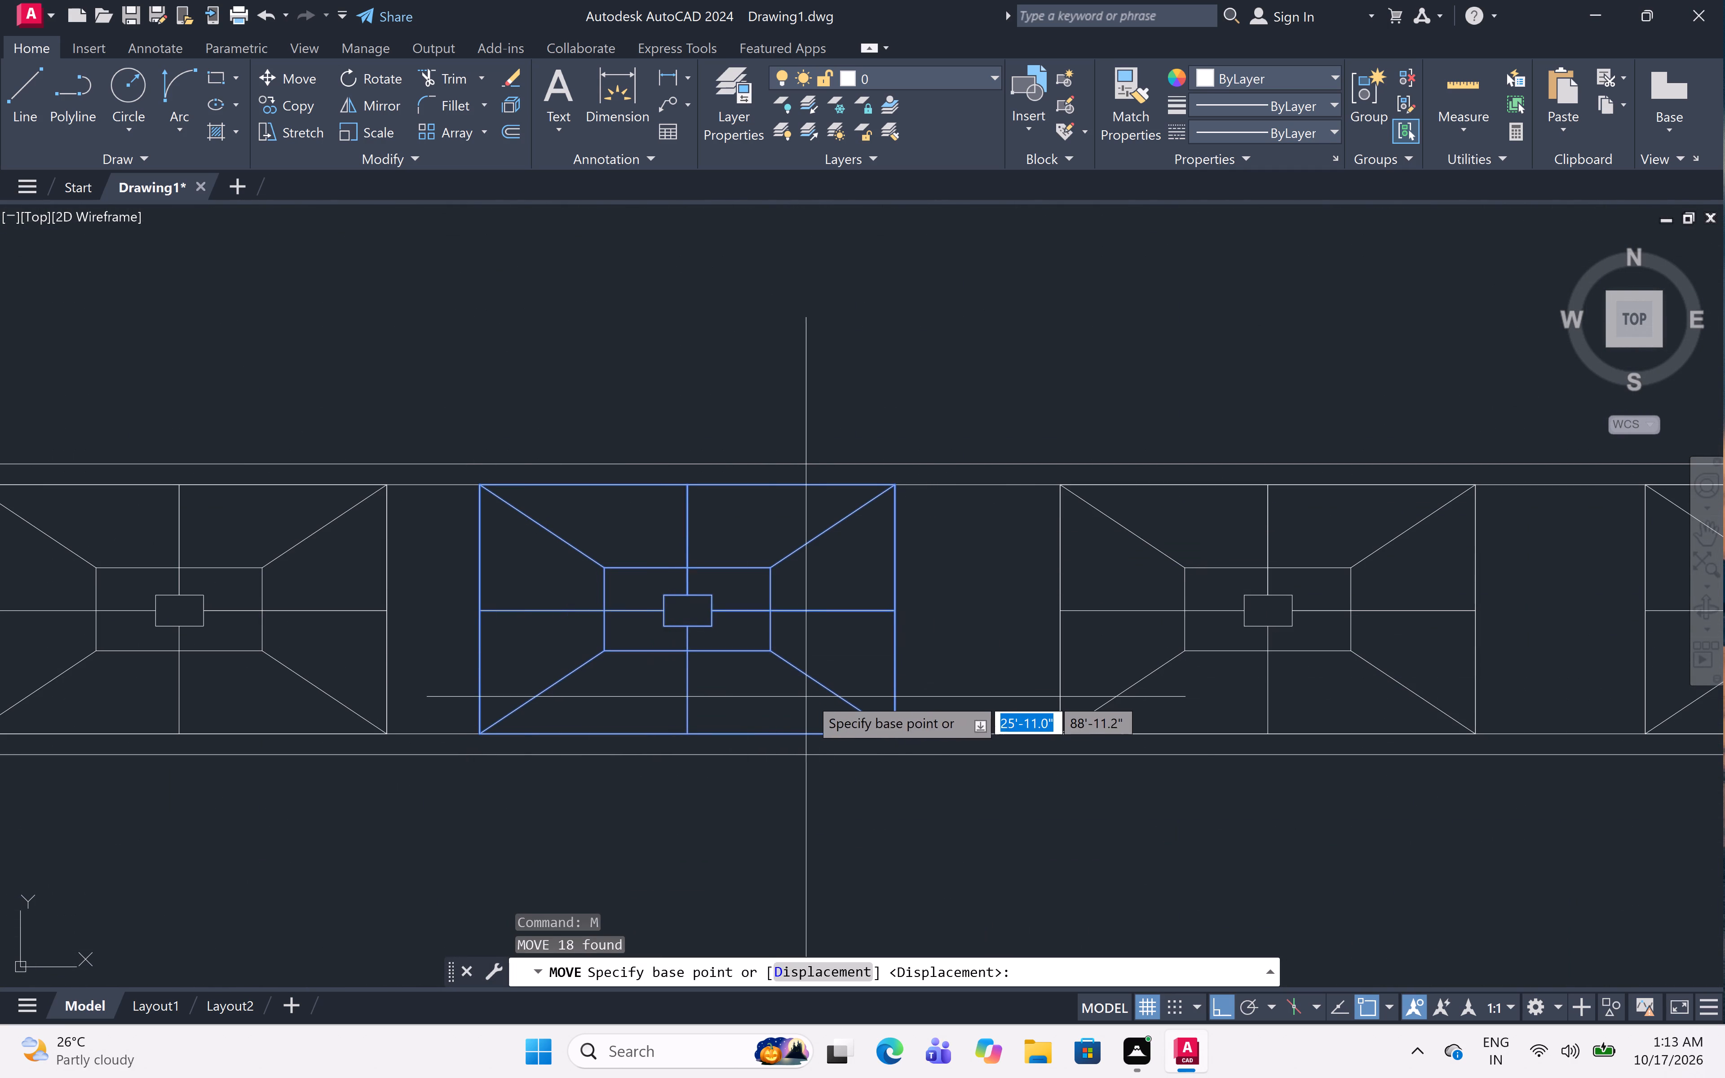
left_click(899, 728)
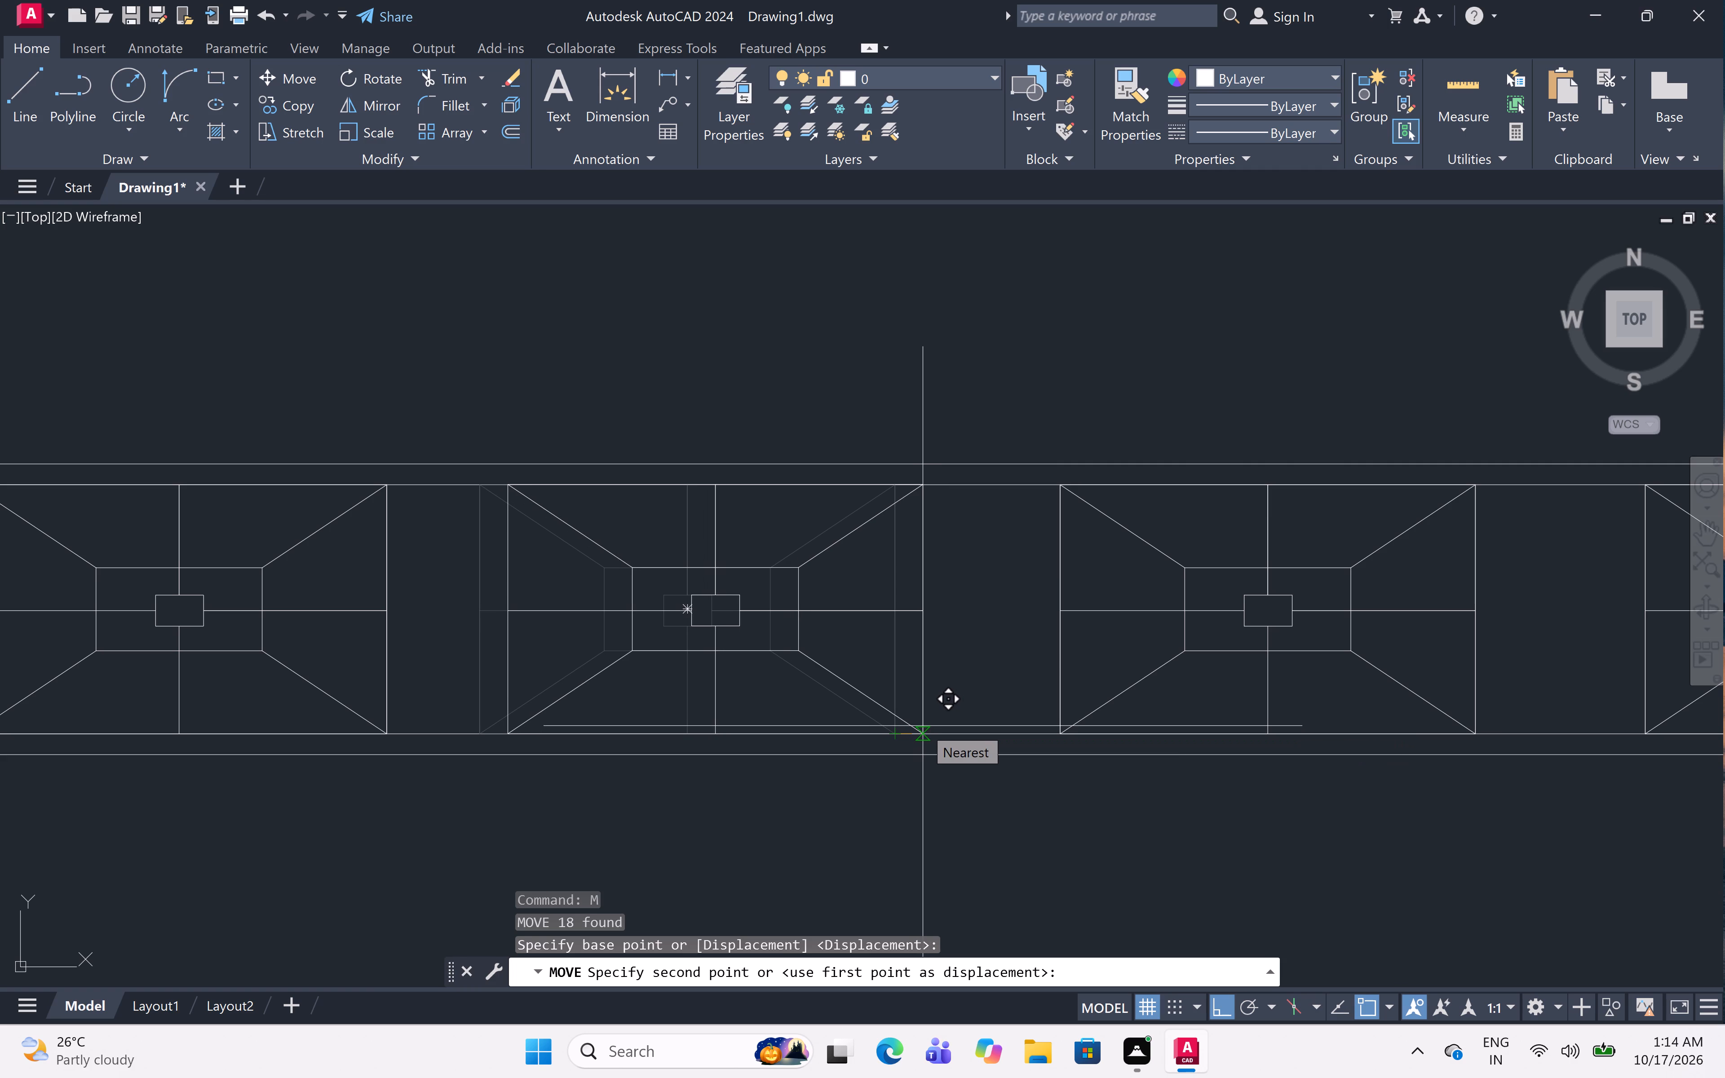
left_click(923, 726)
Move the fourth decorated bay slightly left along the parapet to even out the gaps on either side.
scroll(901, 680, "down", 4)
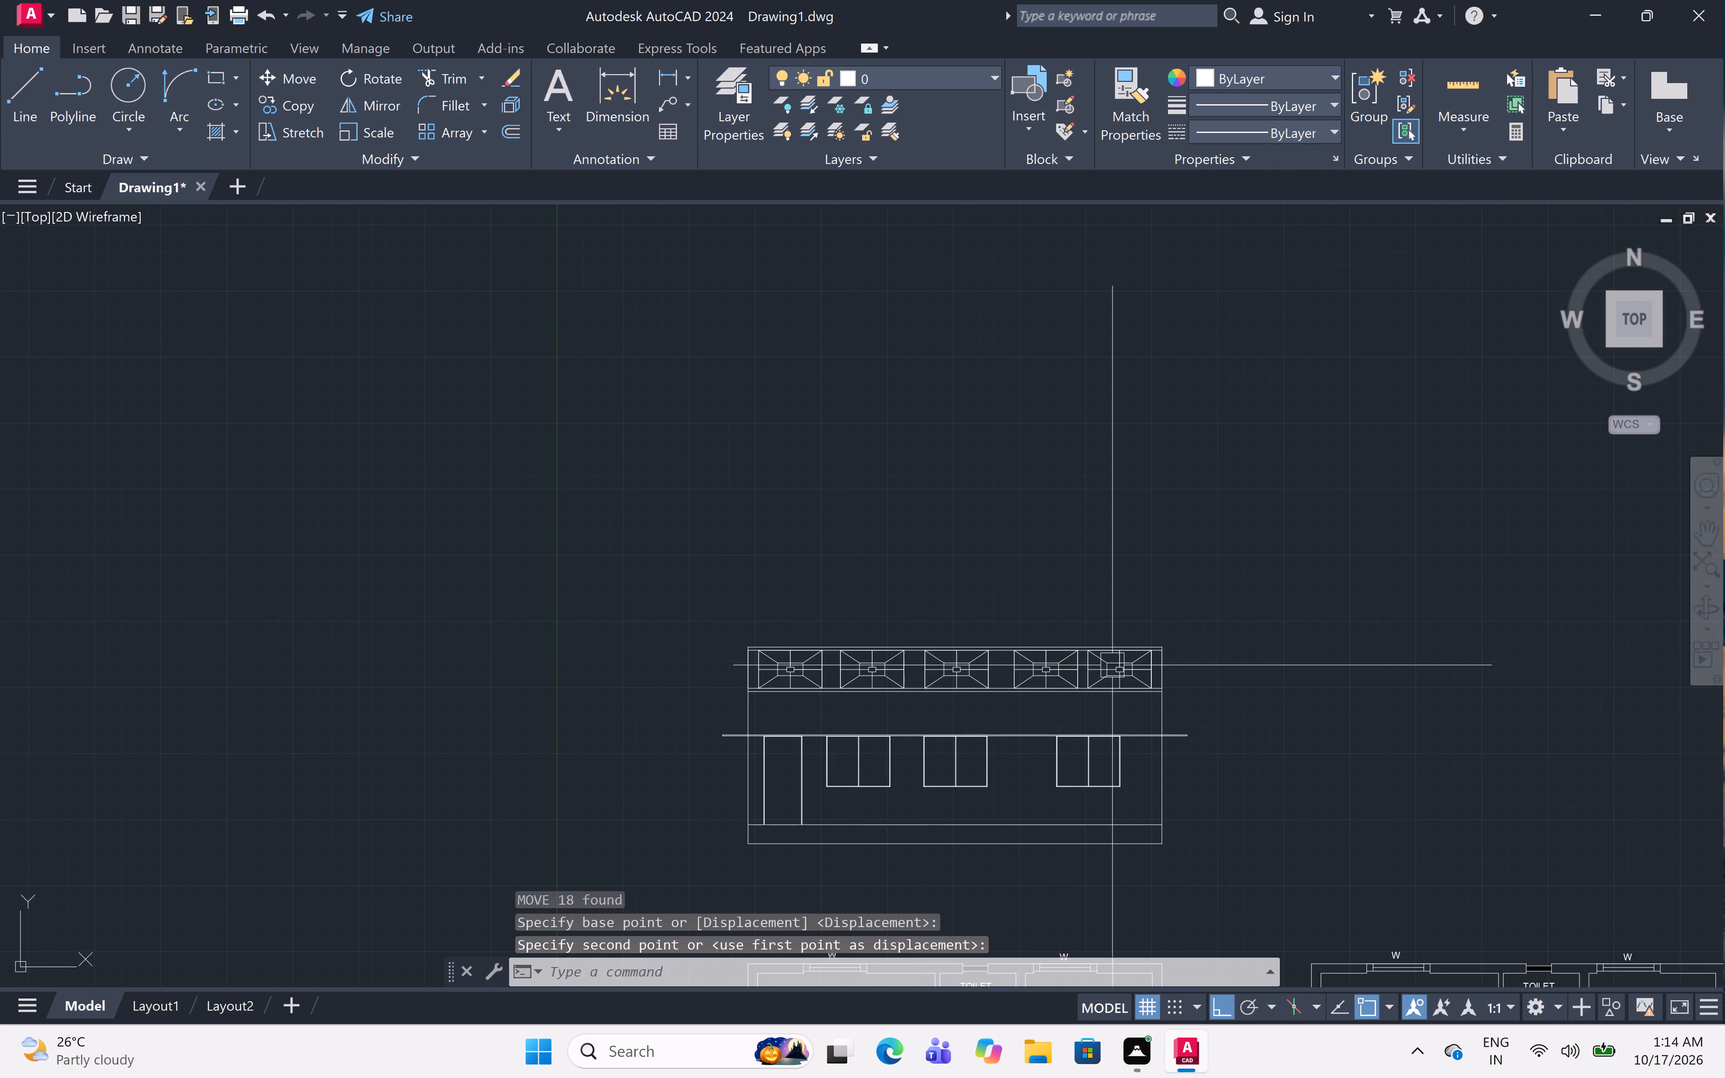
scroll(1112, 665, "up", 3)
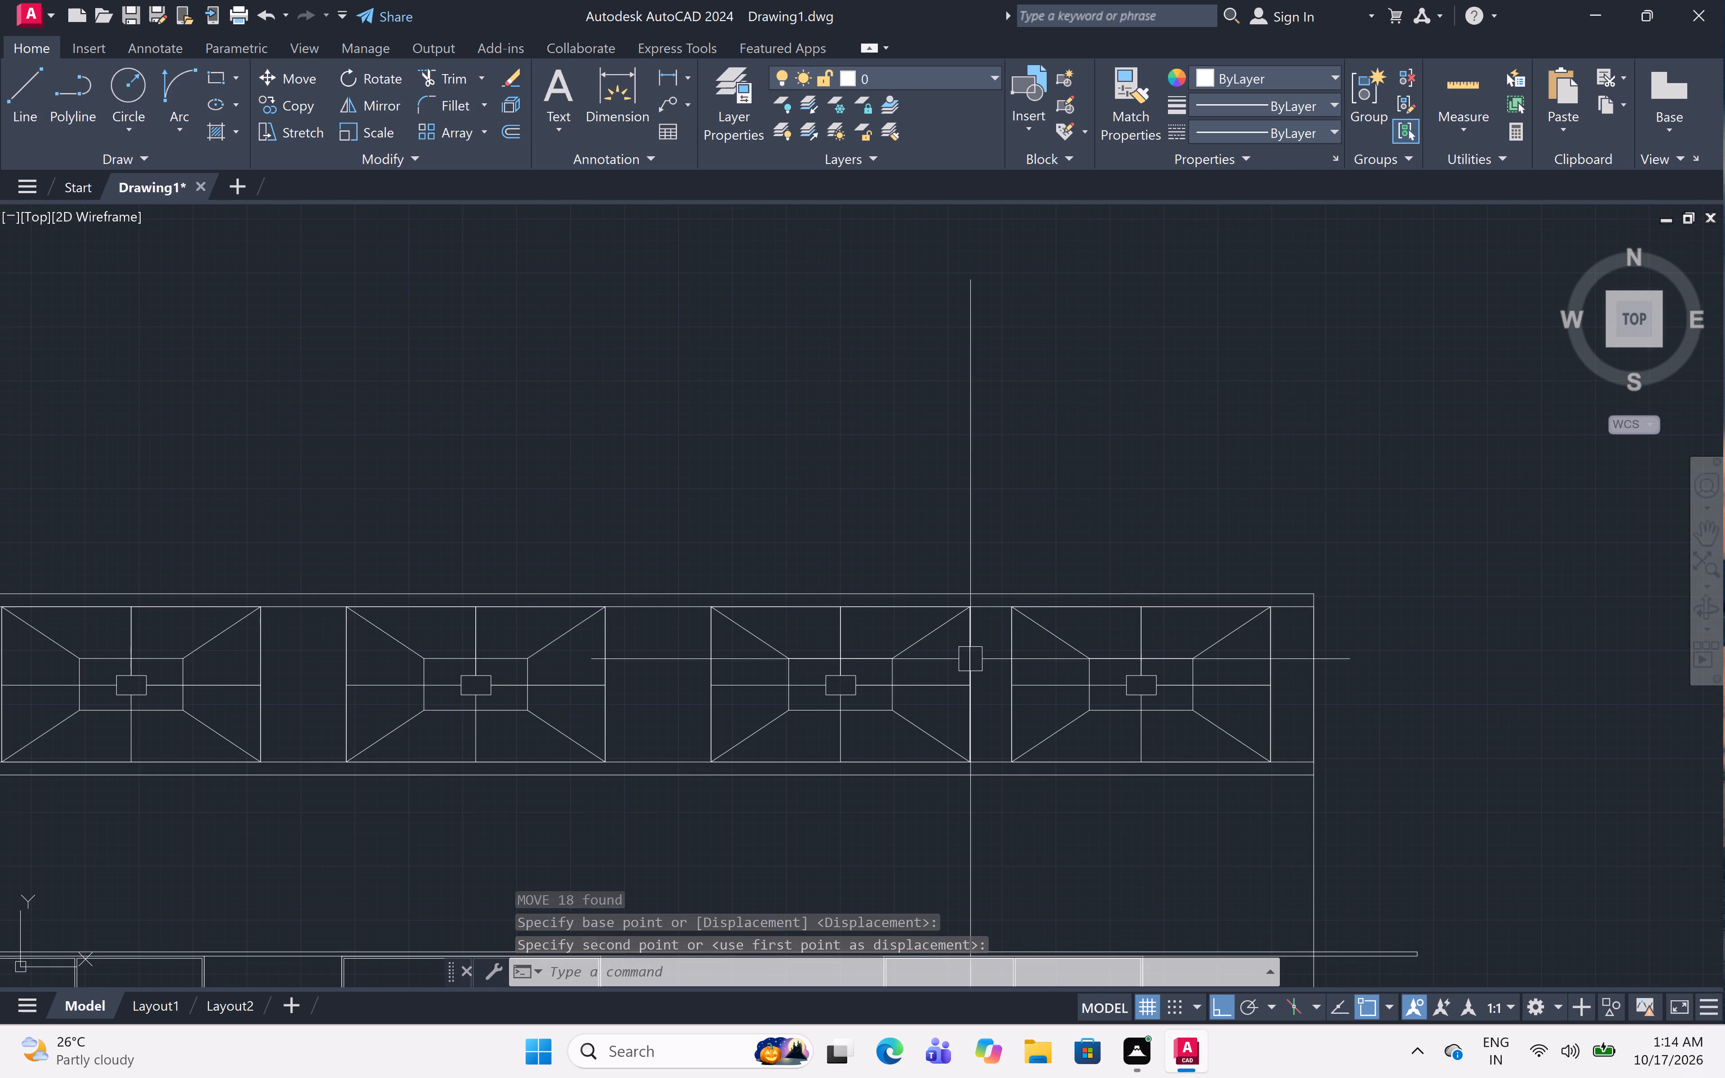
scroll(970, 659, "up", 1)
left_click(1000, 627)
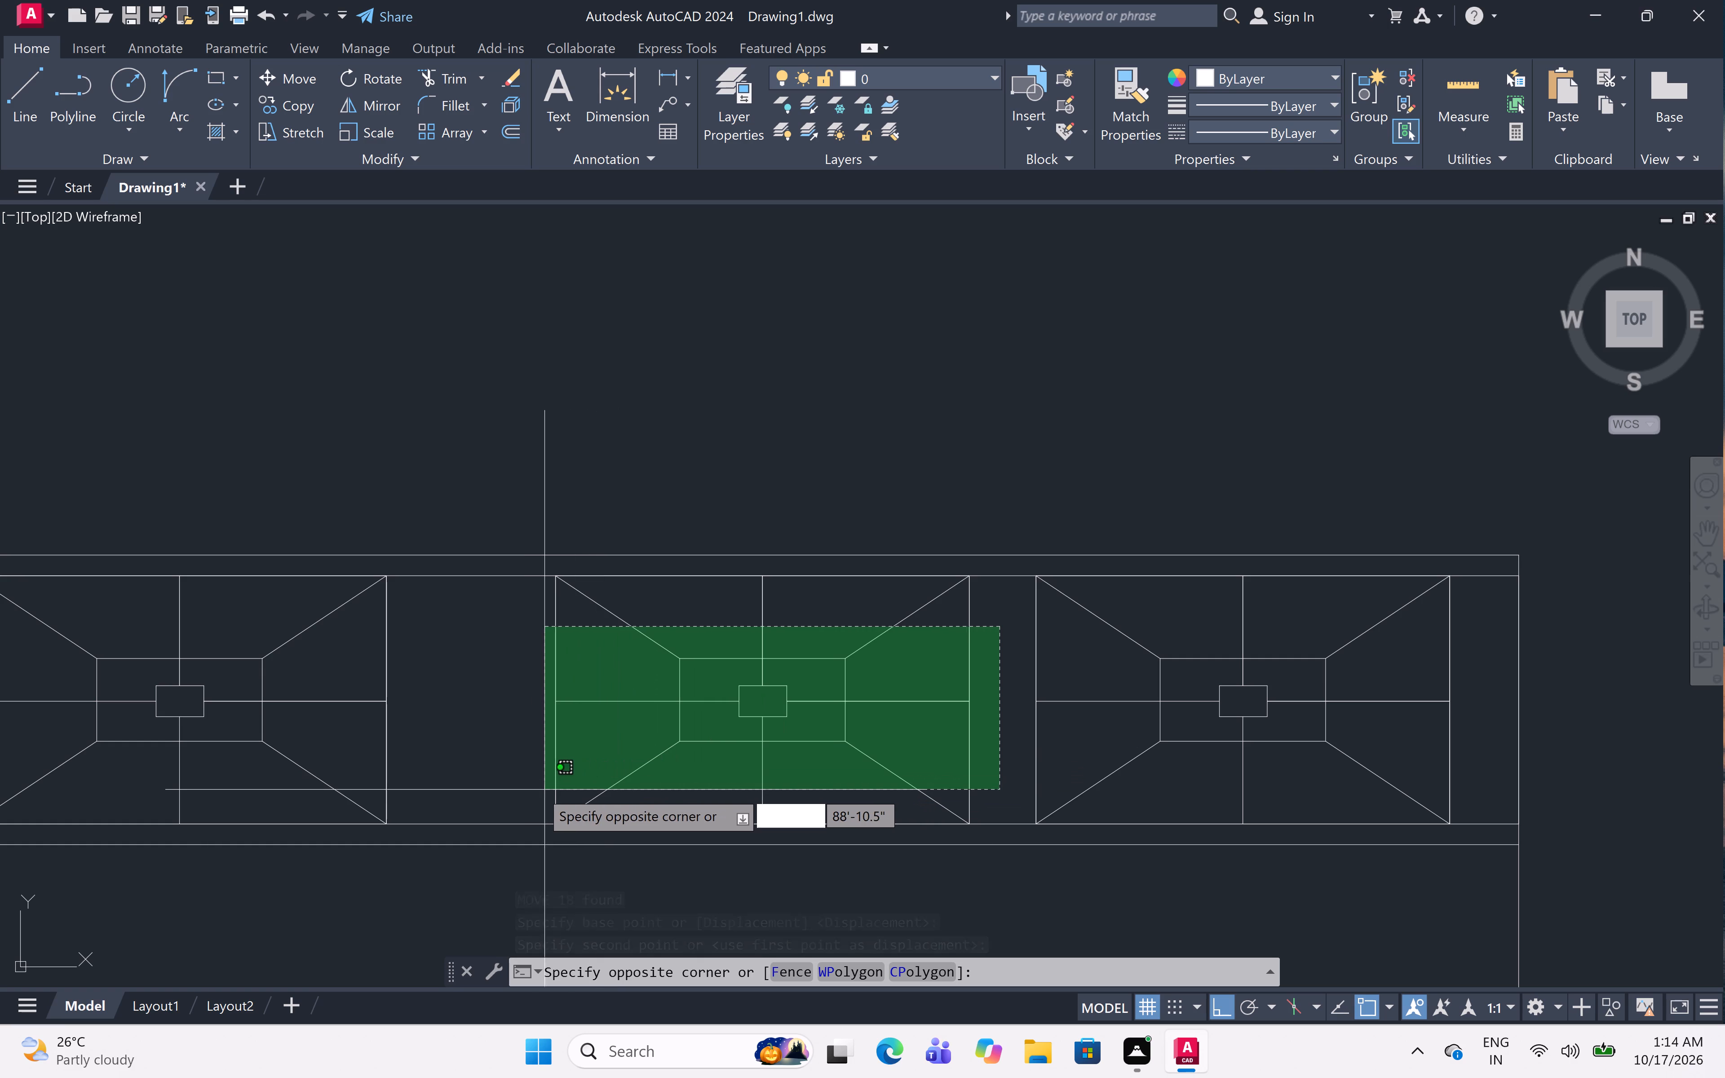
left_click(528, 790)
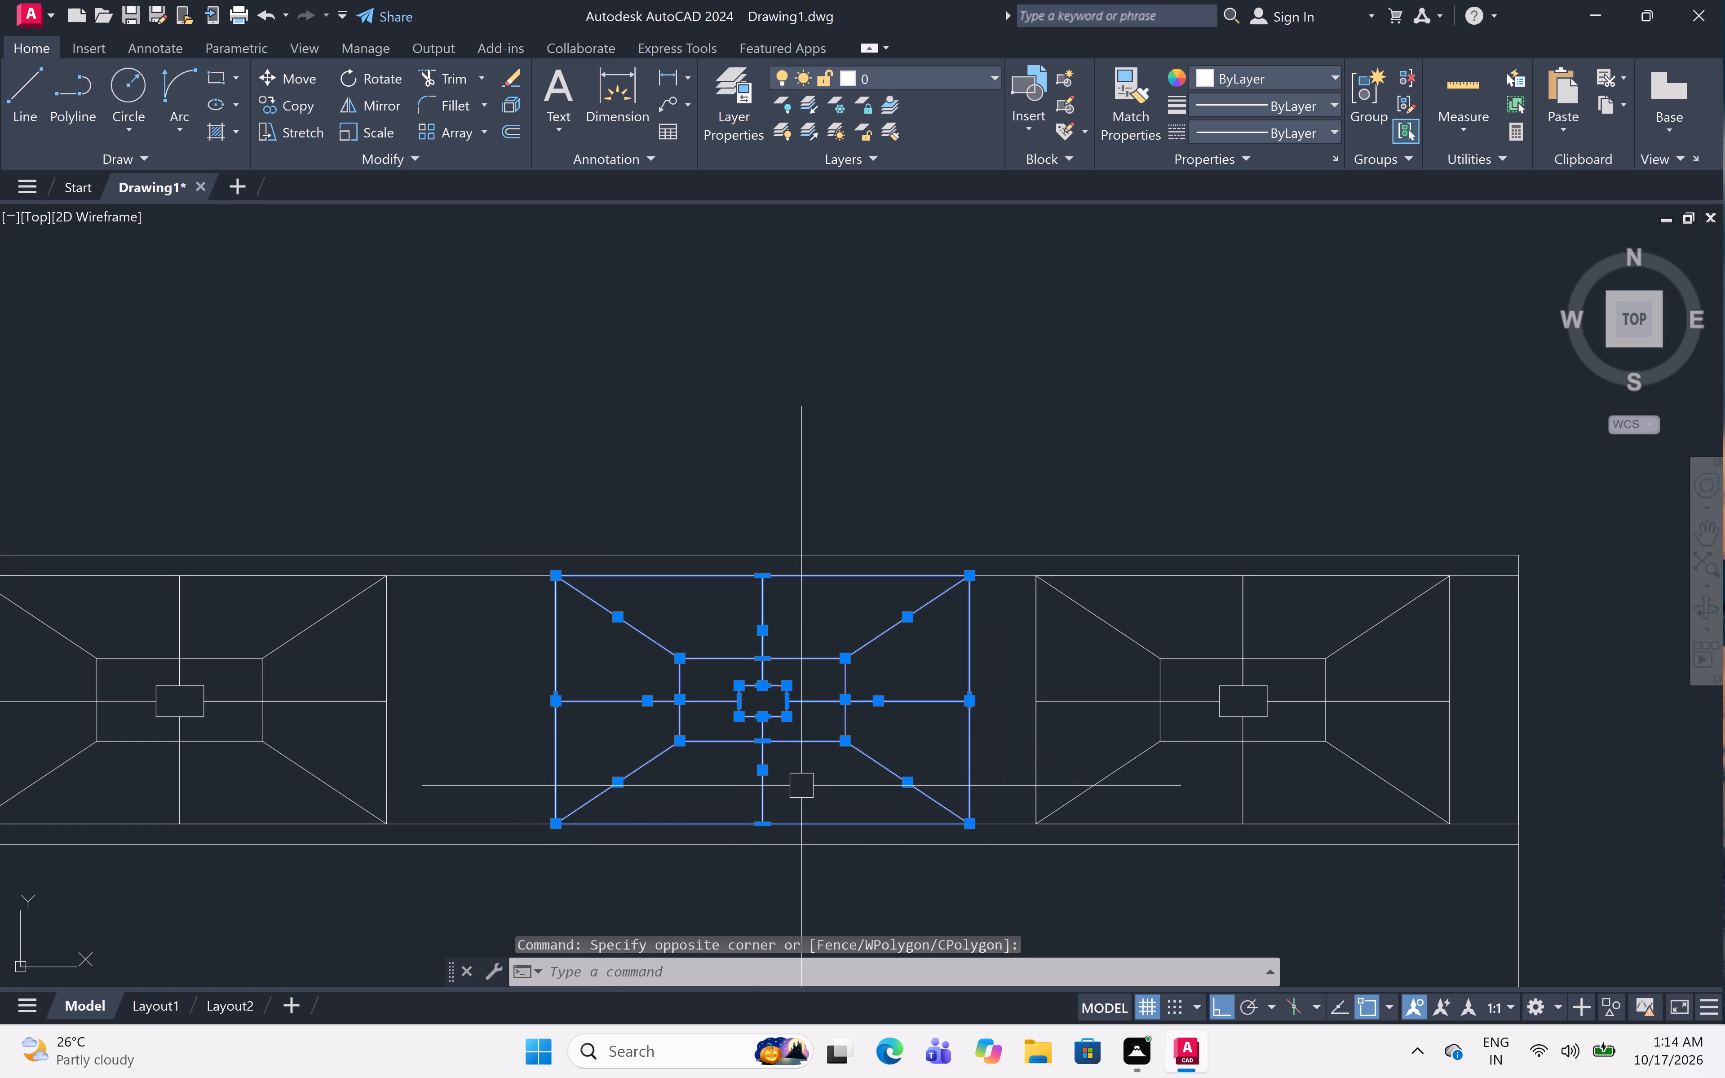
type("M")
key("space")
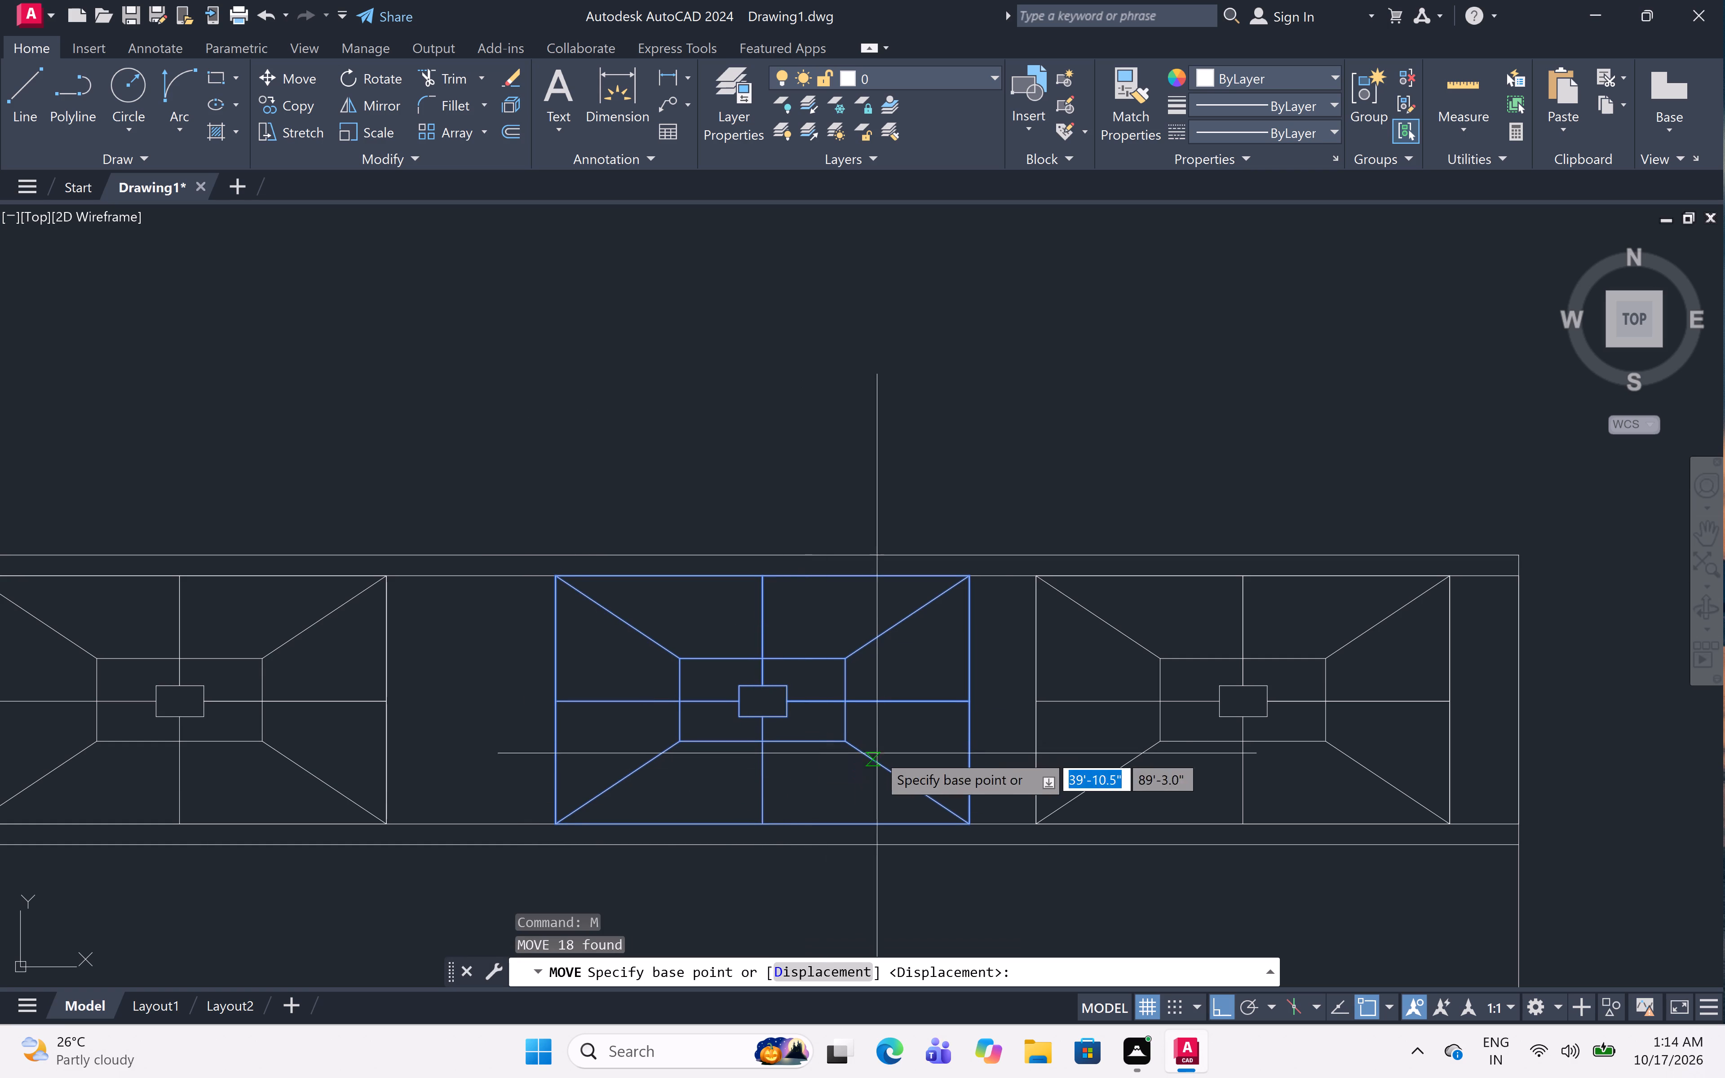
left_click(558, 824)
left_click(503, 814)
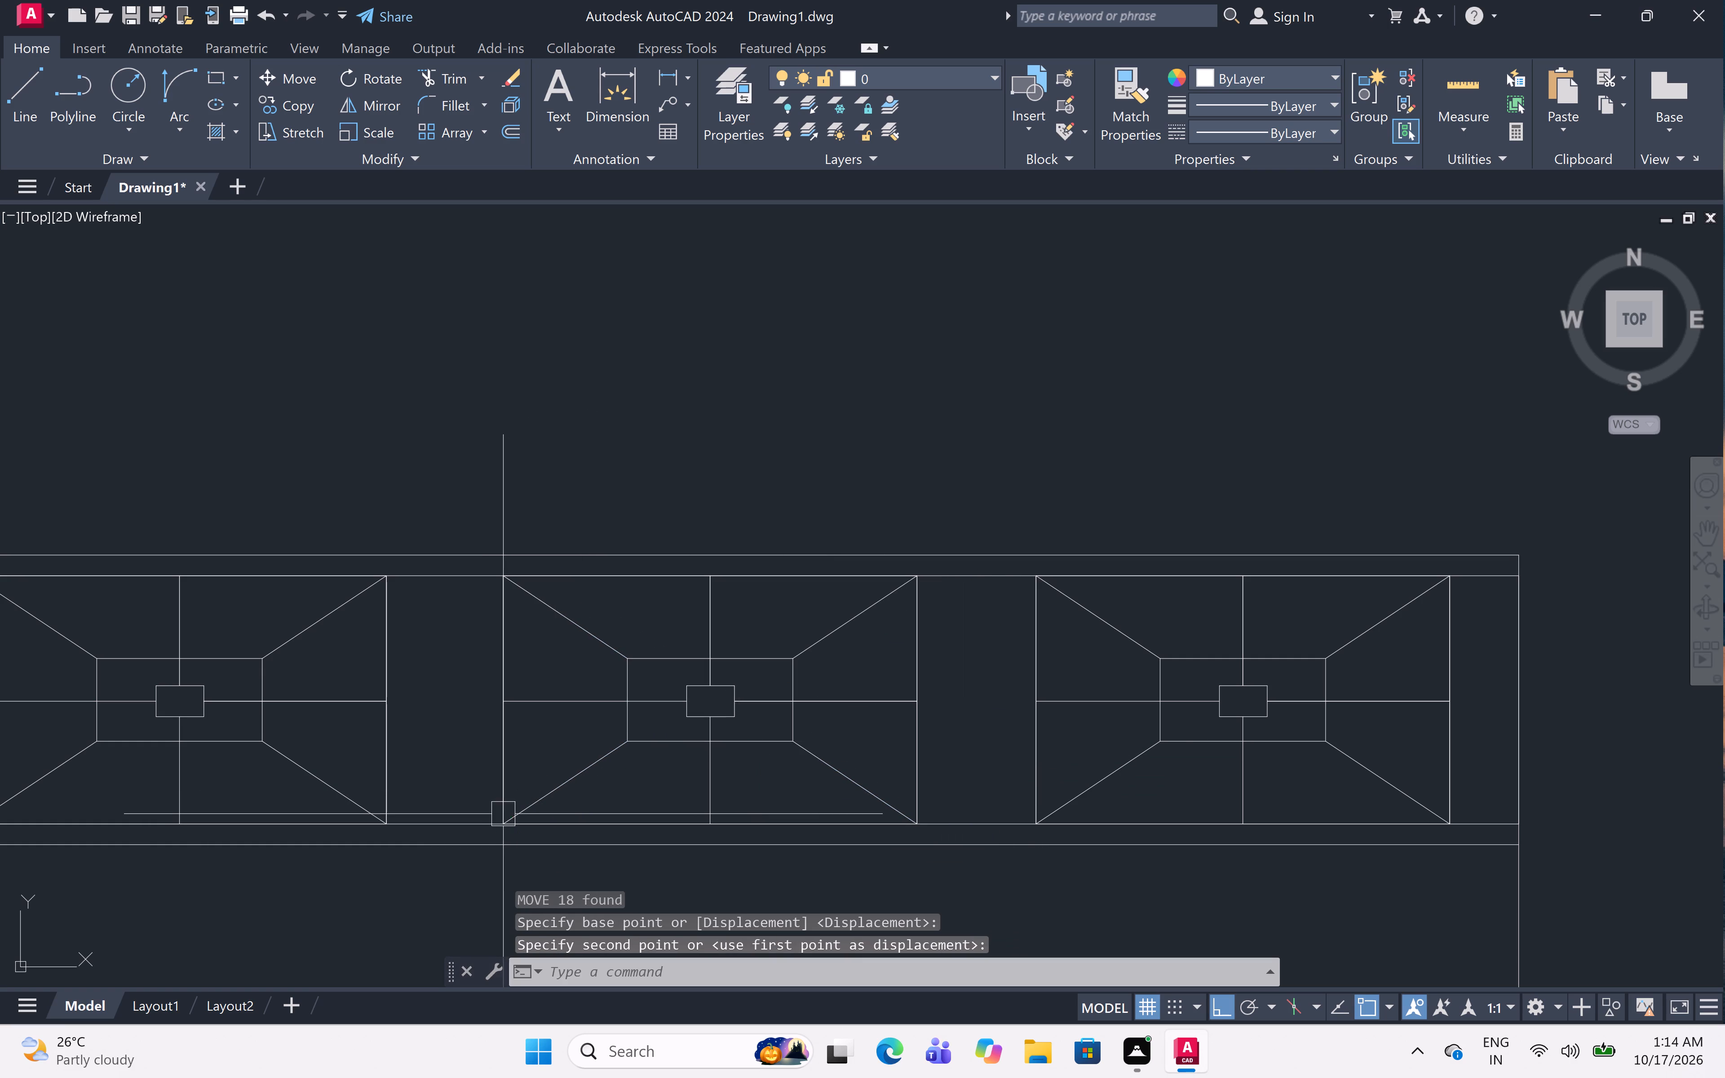
Copy the elevation without its plinth lines straight up from the plinth's top-left corner onto the parapet's lowest line as an upper storey.
scroll(730, 671, "down", 4)
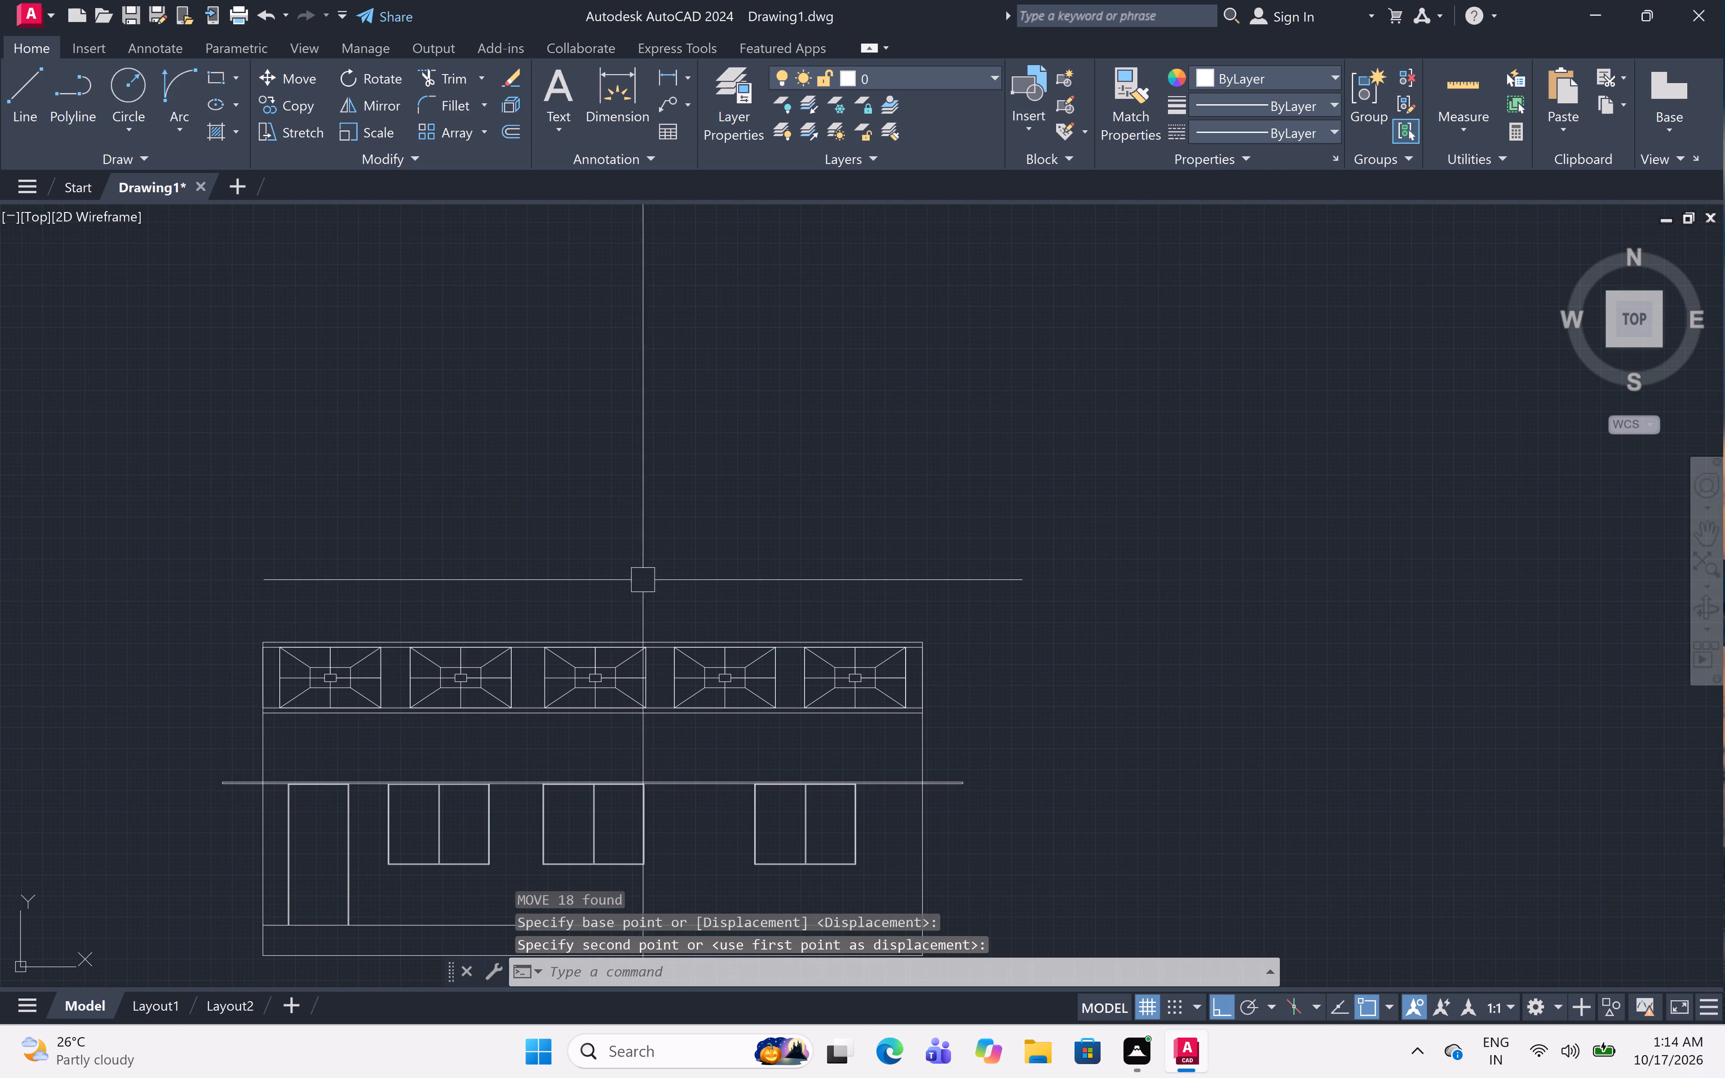
middle_click_drag(667, 548, 777, 464)
middle_click_drag(818, 437, 893, 504)
scroll(900, 490, "down", 1)
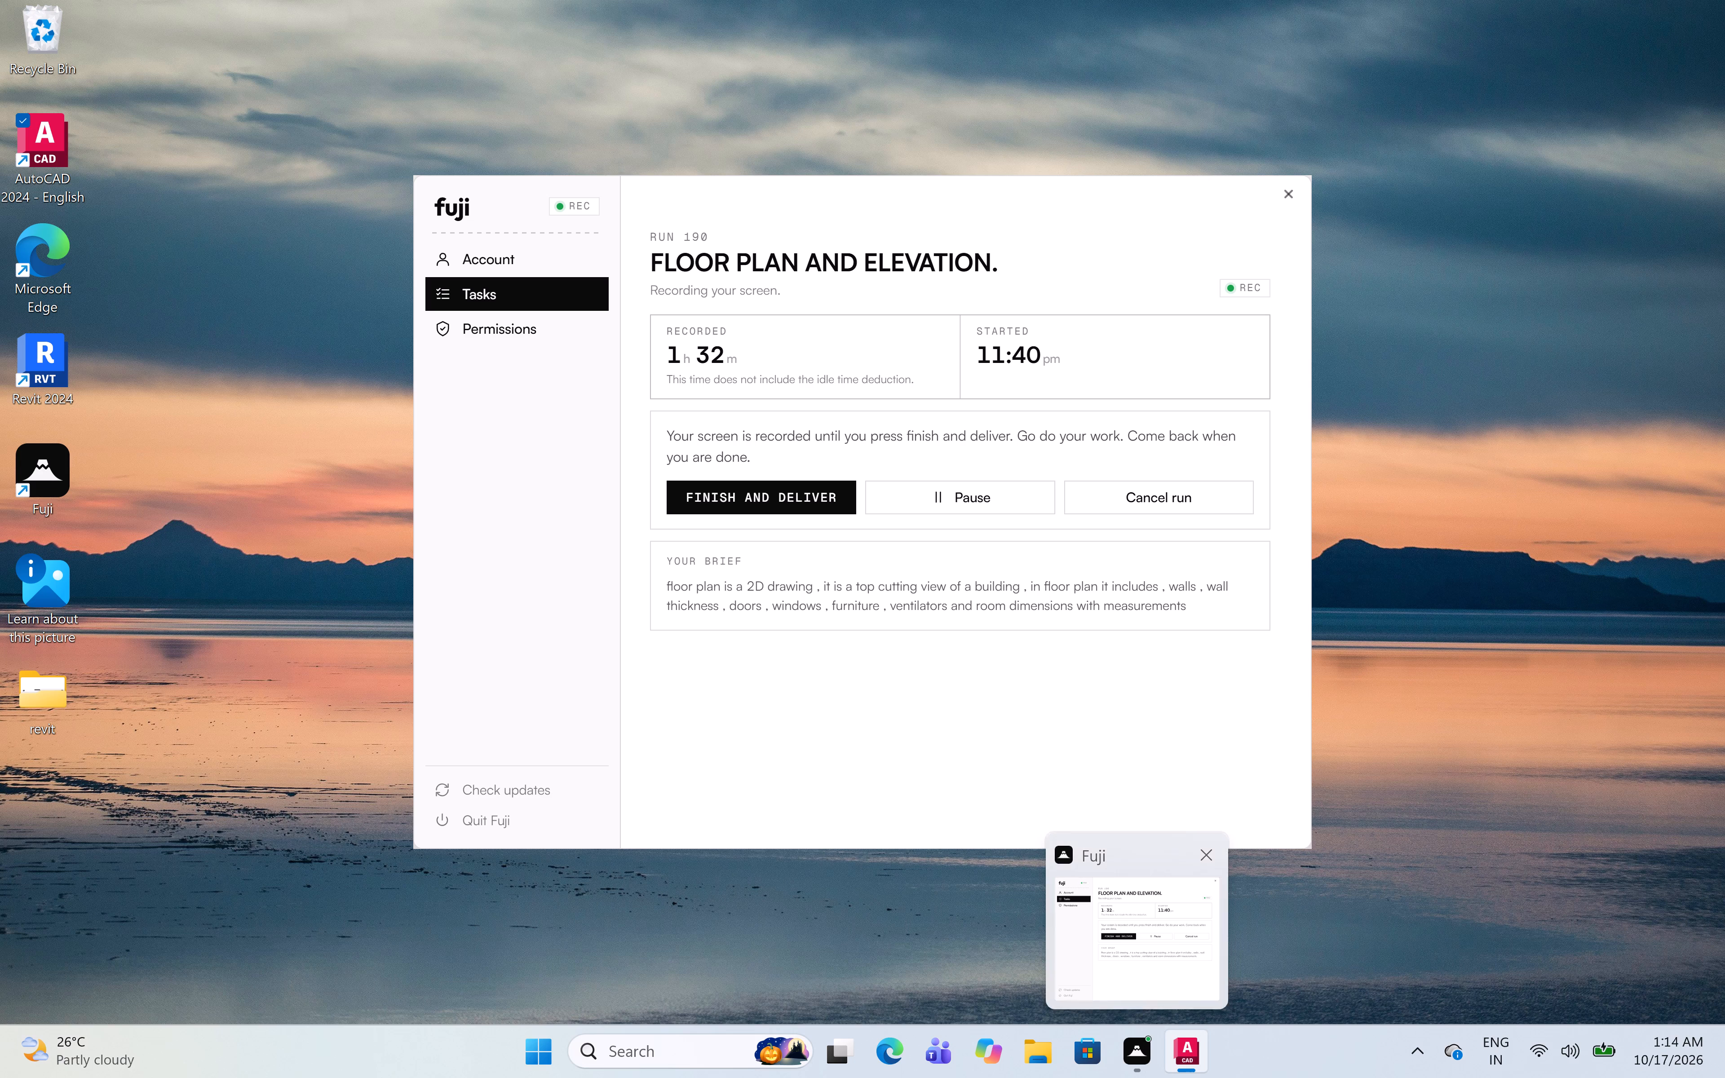
left_click(1084, 468)
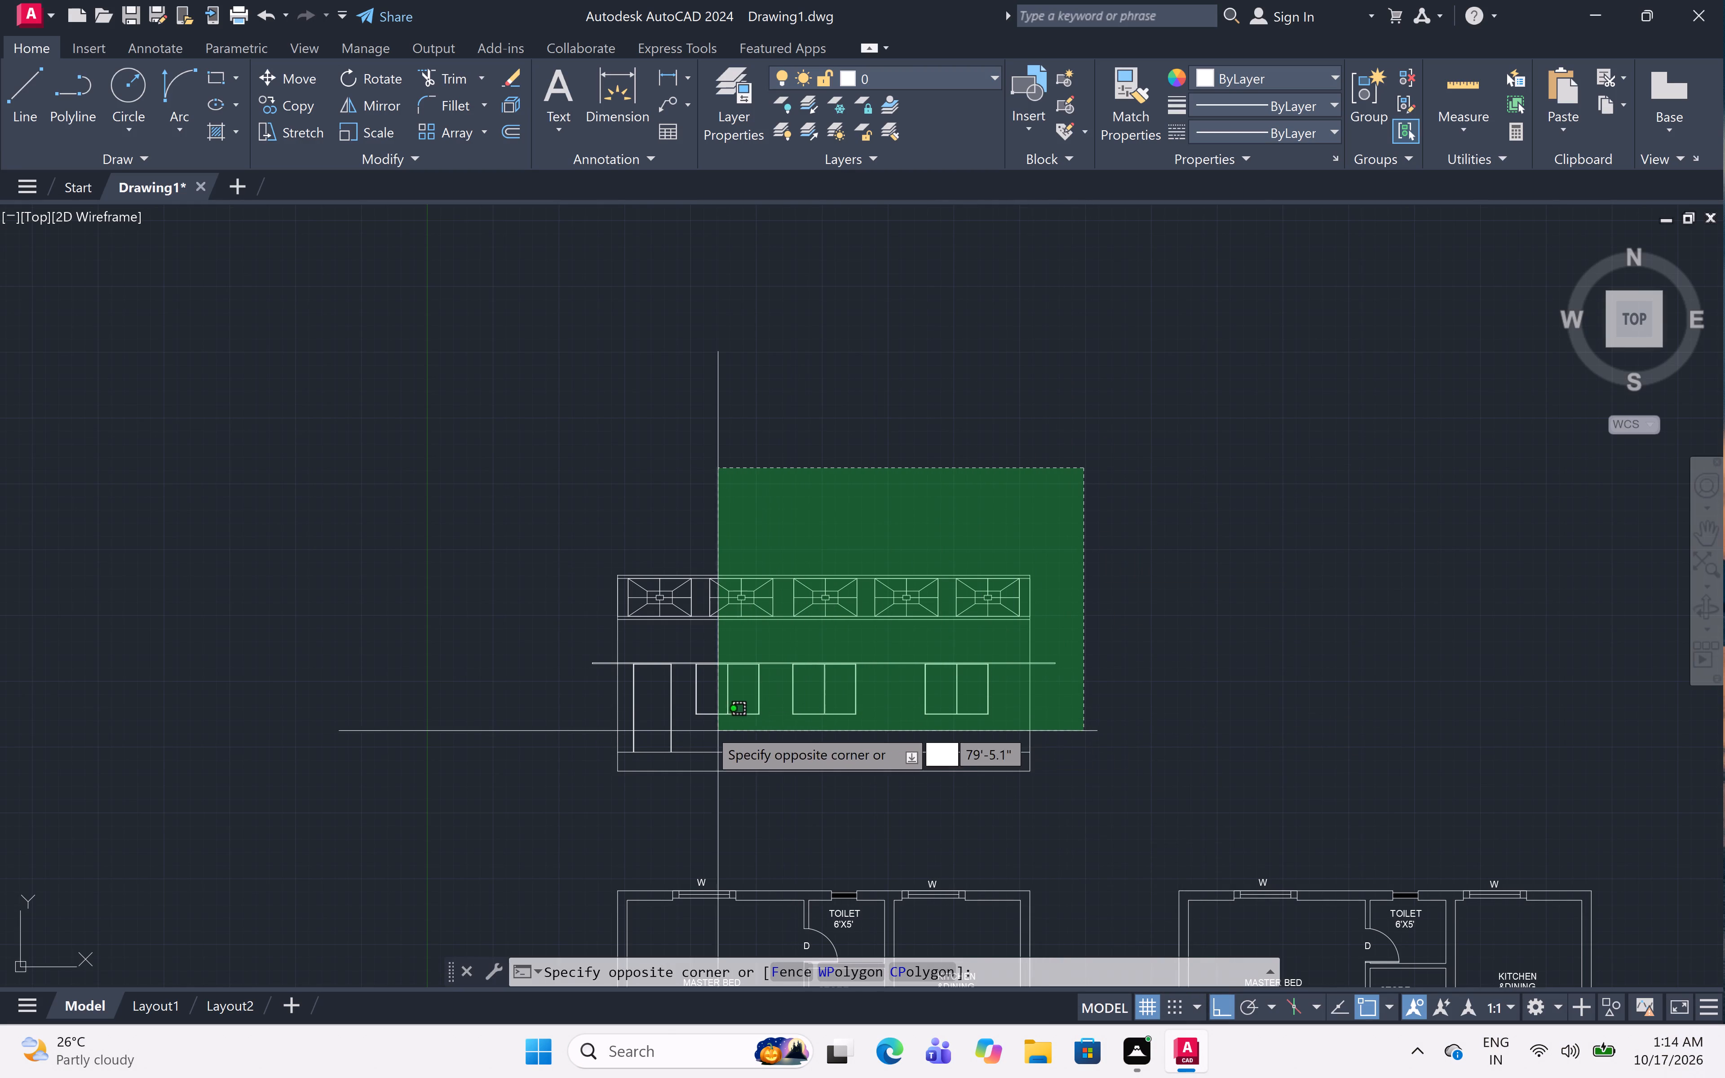
left_click(593, 734)
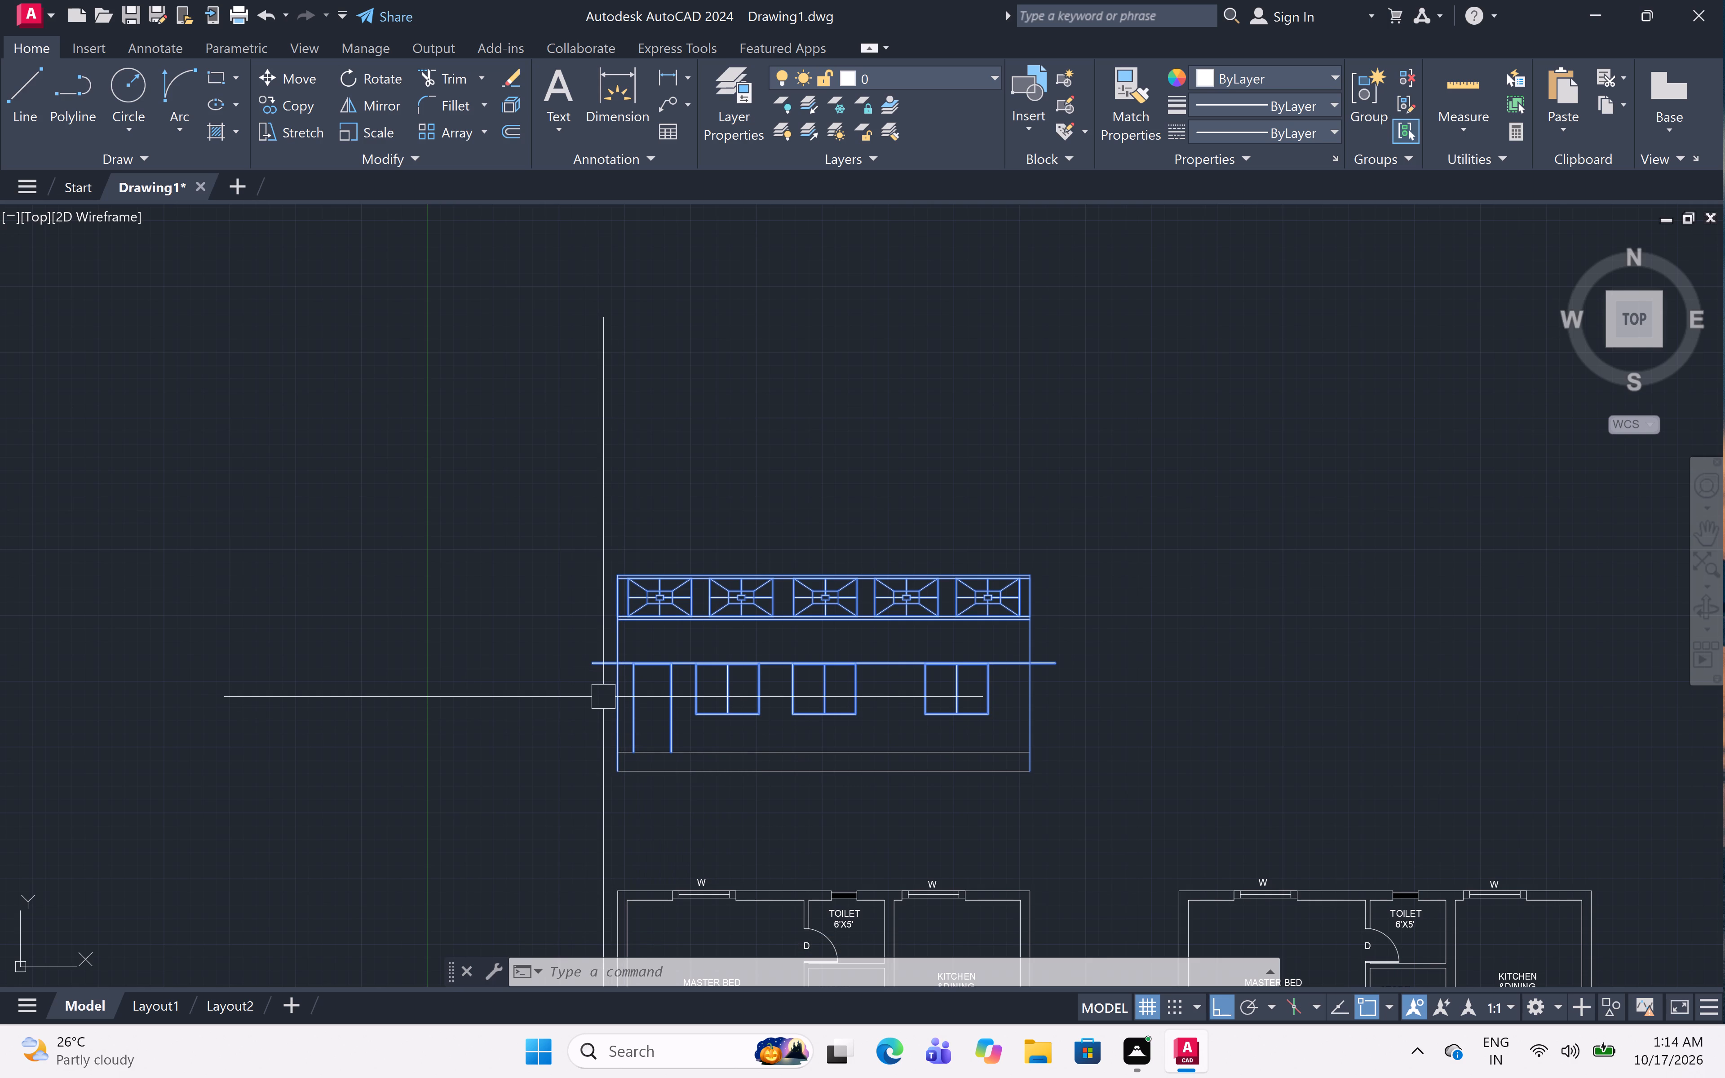
key("c")
type("O")
key("space")
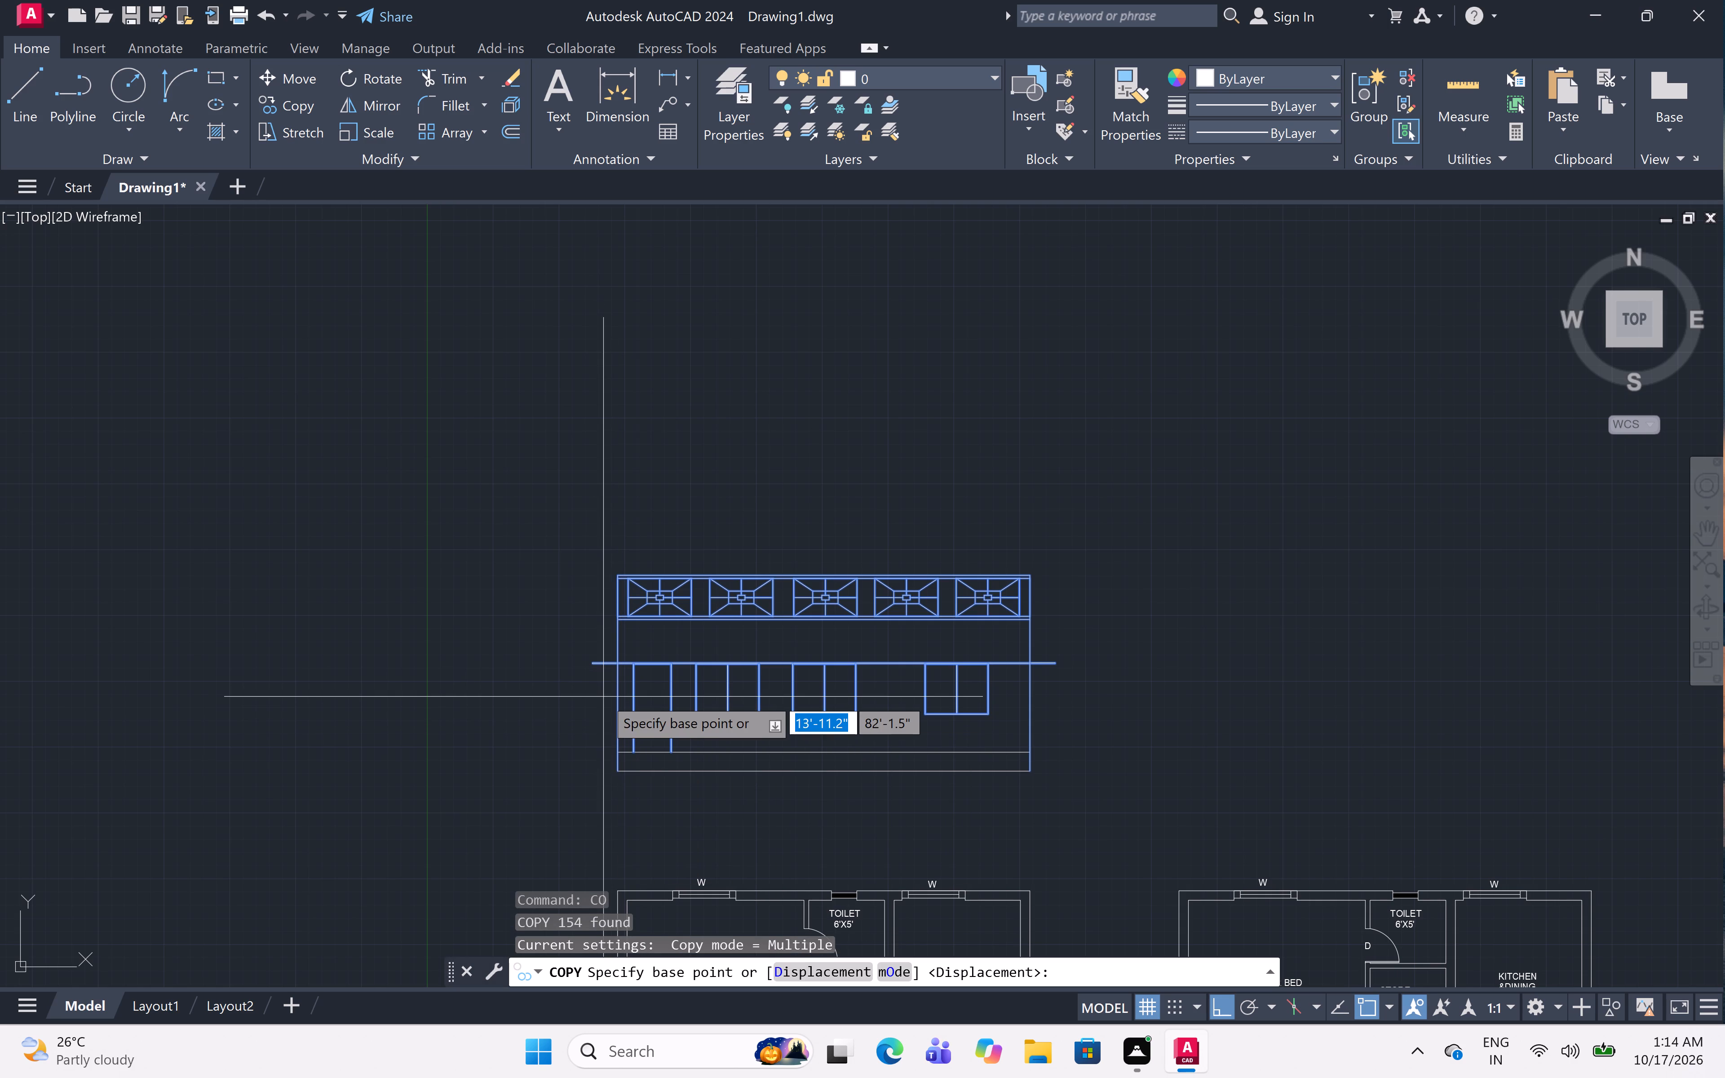
scroll(617, 737, "up", 2)
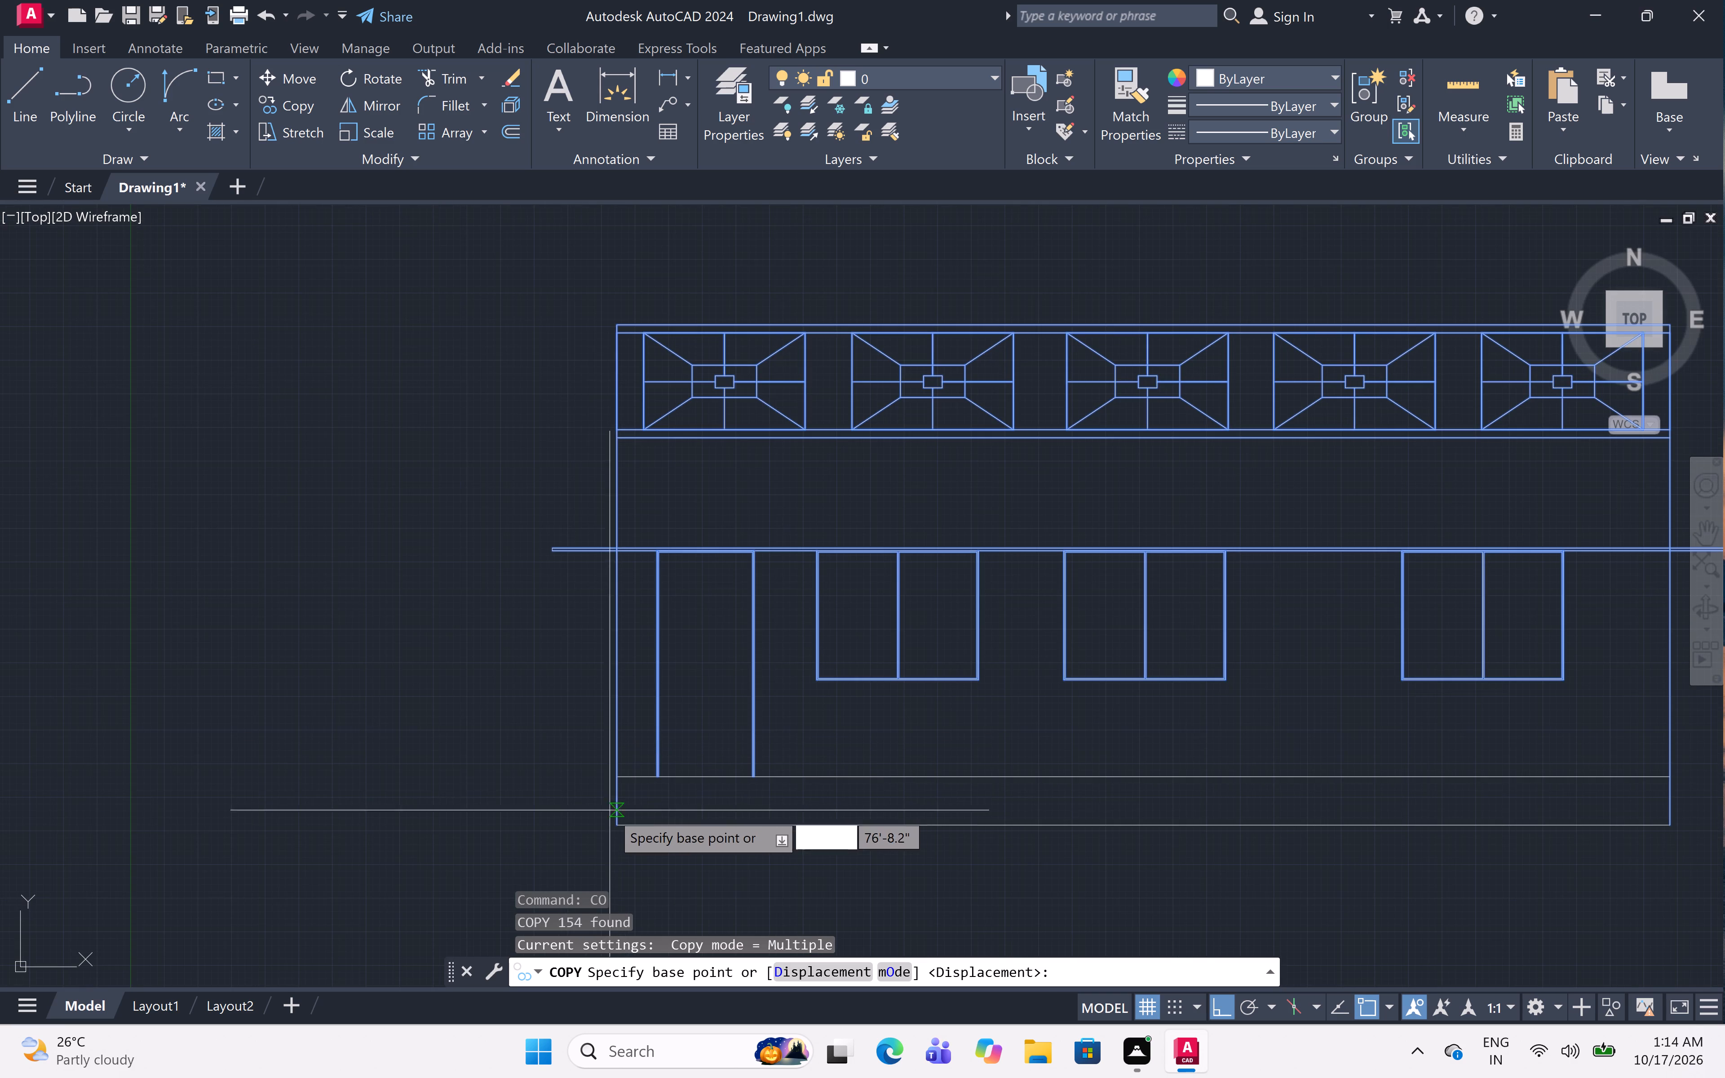
left_click(613, 775)
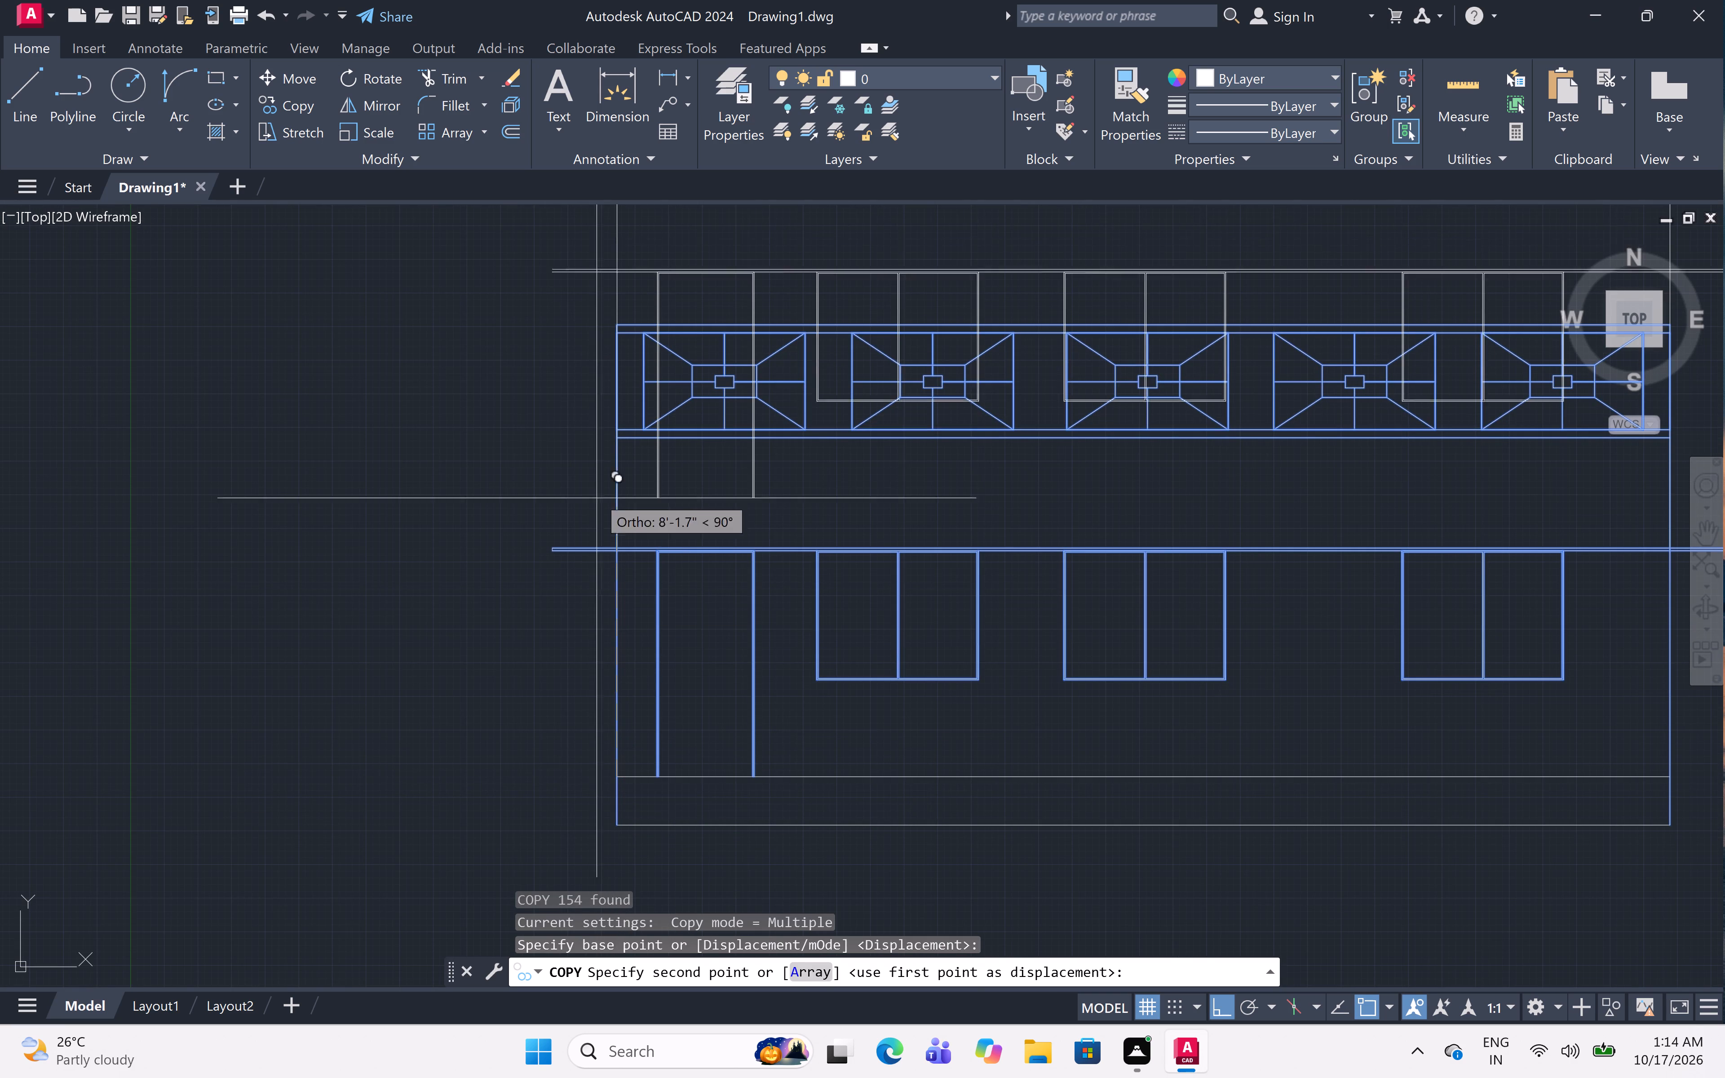
scroll(610, 430, "up", 3)
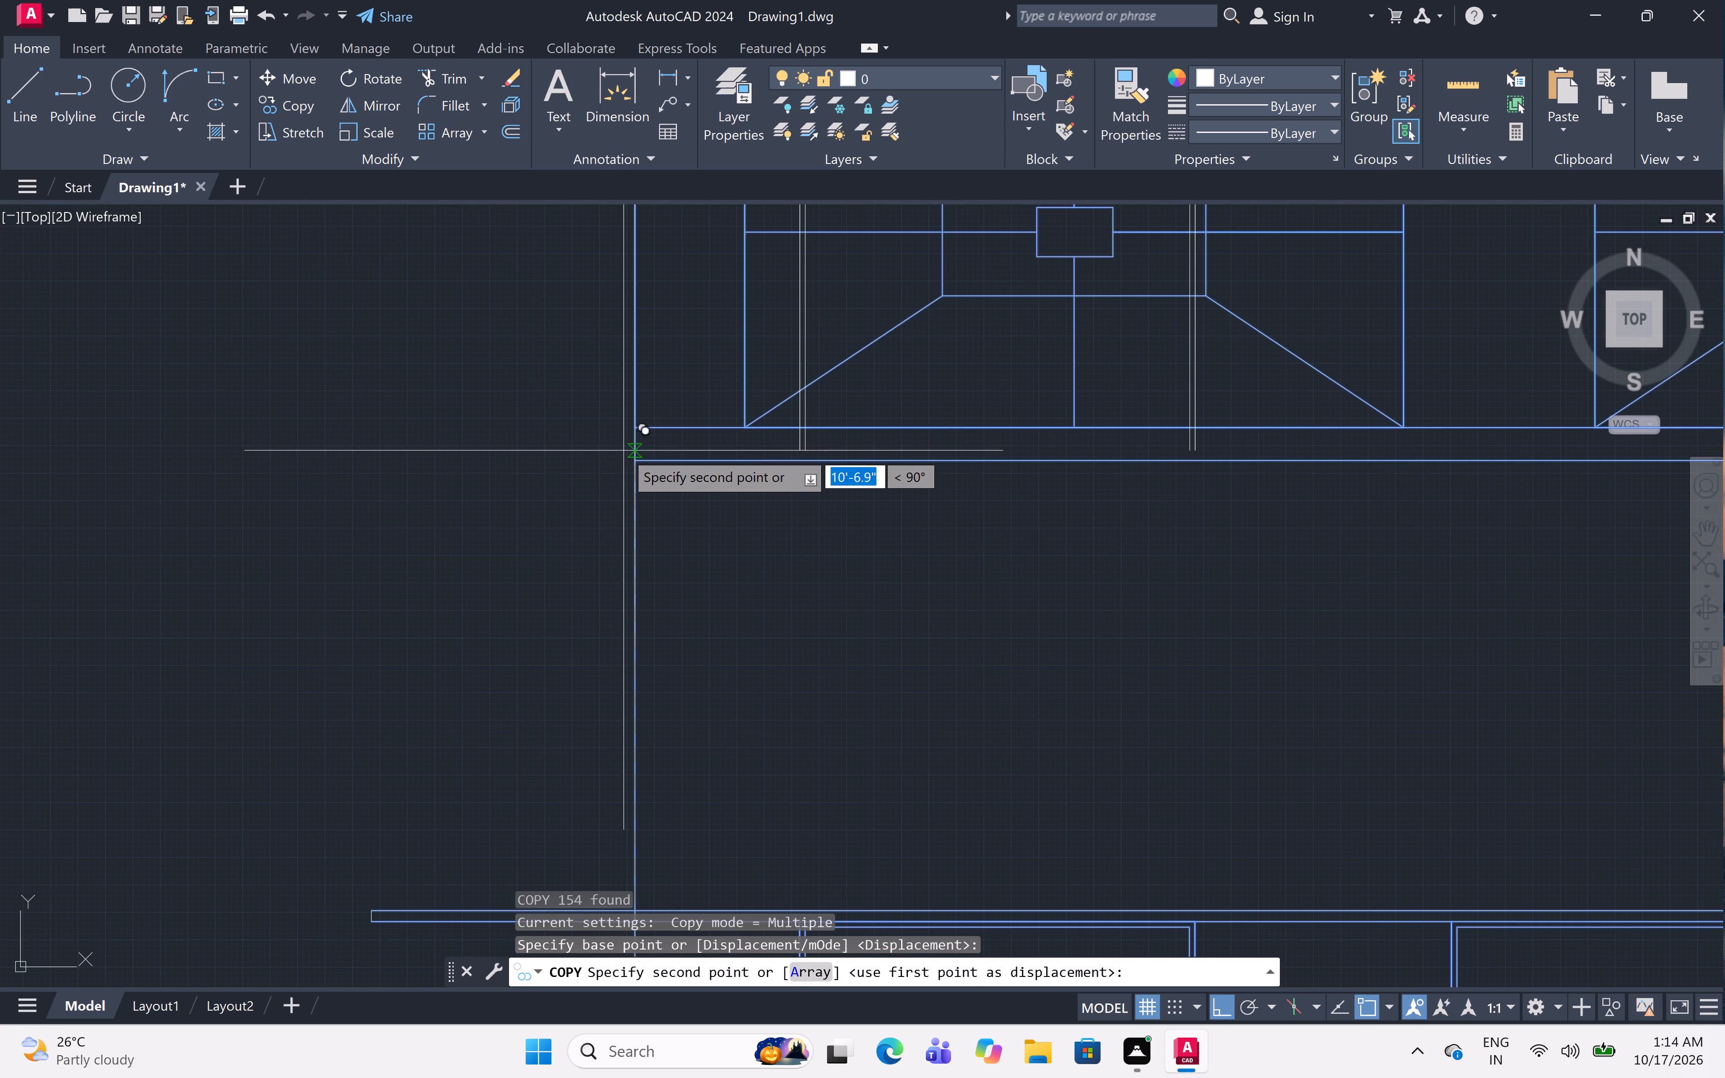
left_click(631, 456)
scroll(575, 469, "down", 2)
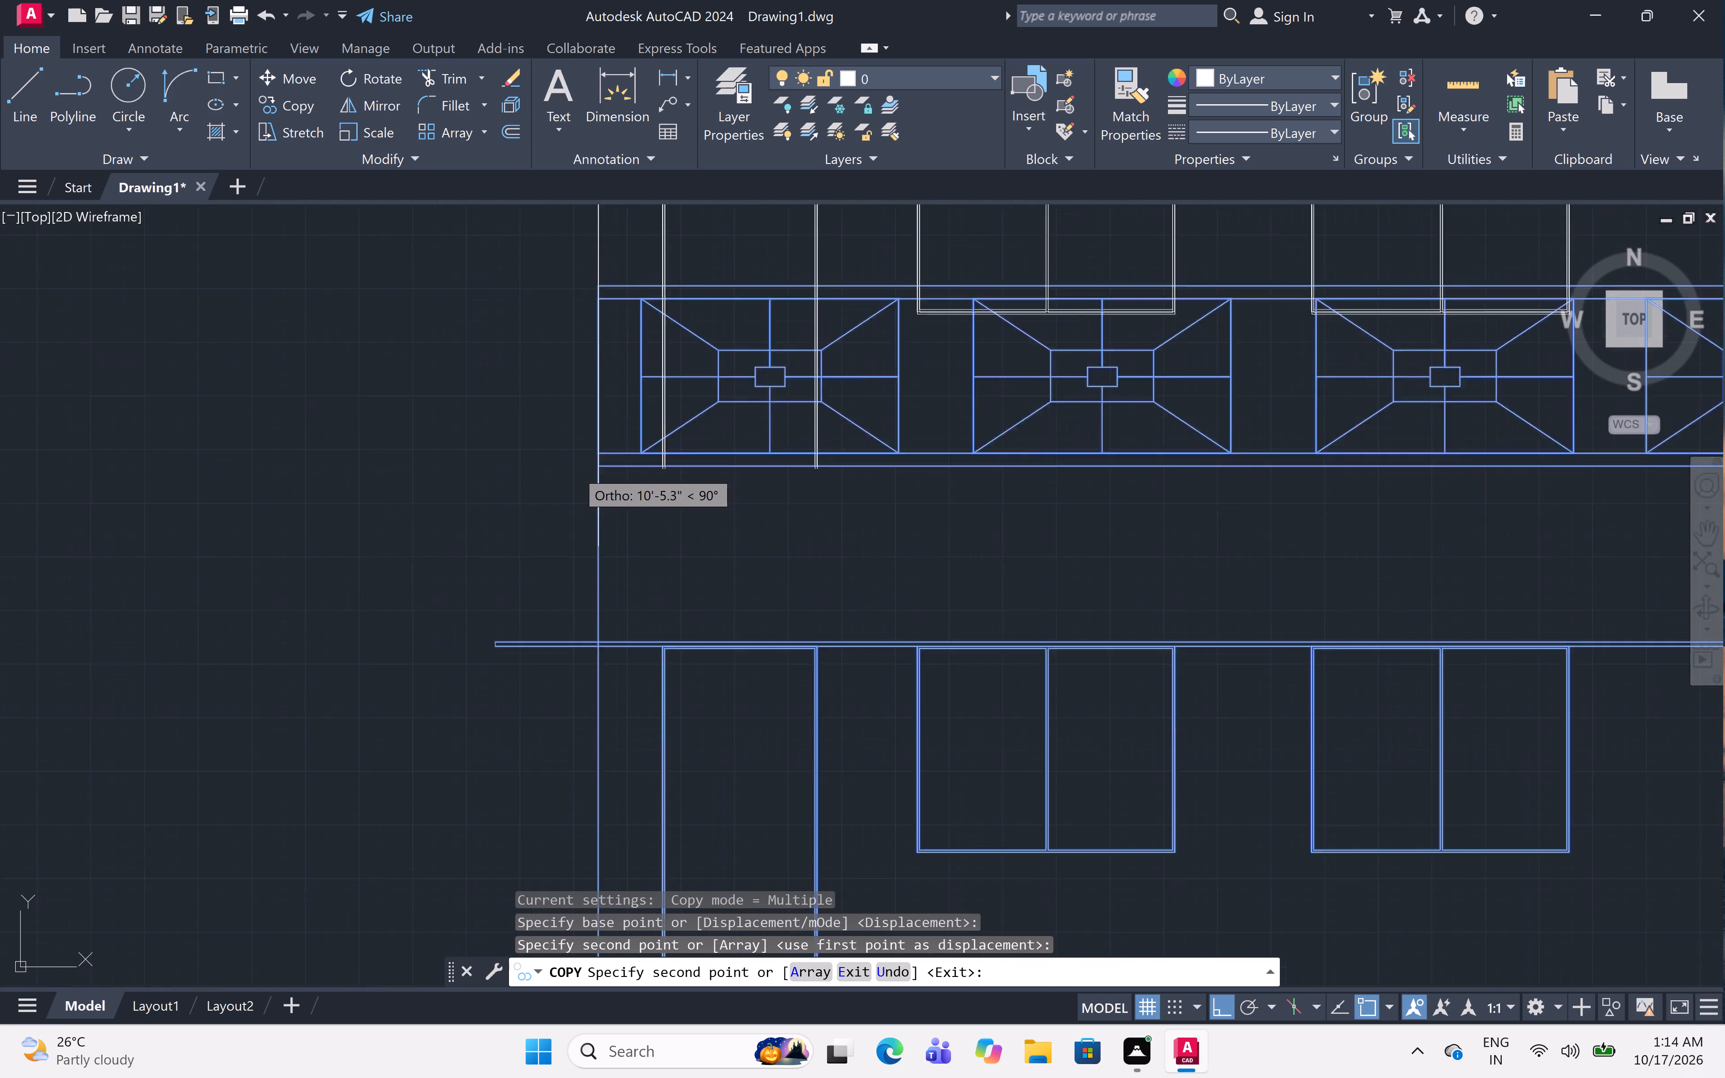
scroll(575, 469, "down", 1)
key("Escape")
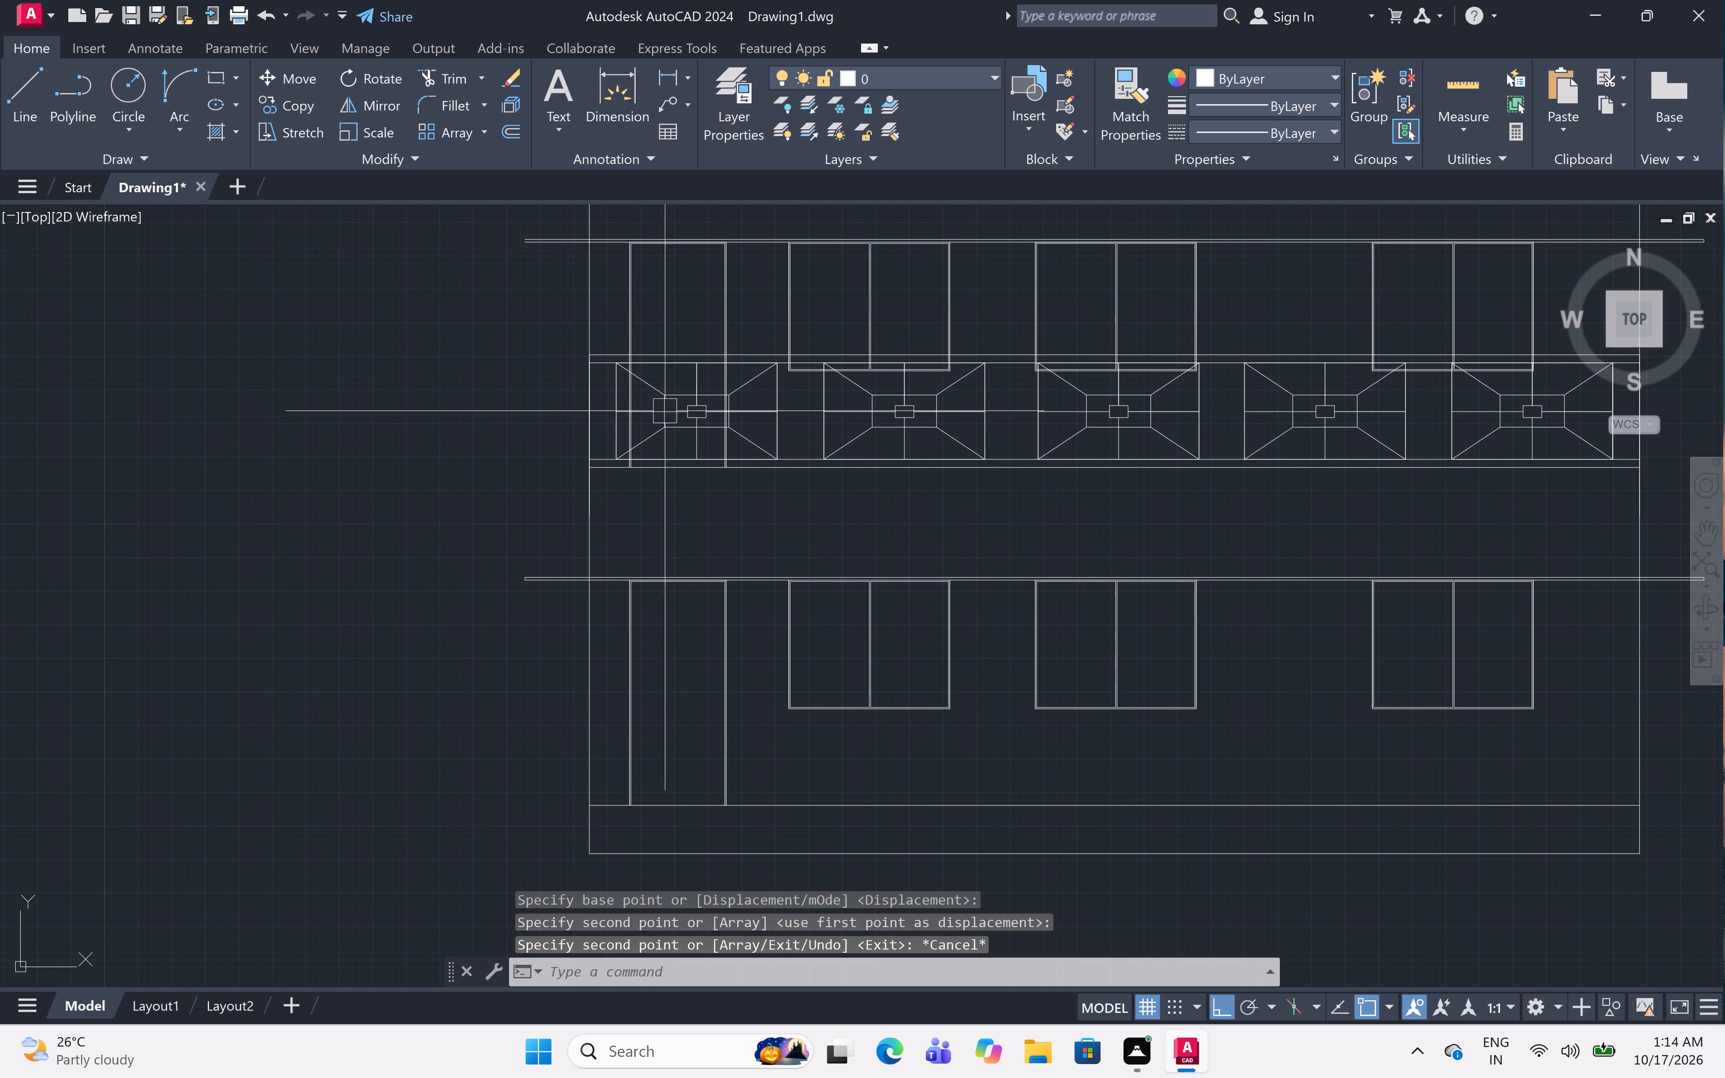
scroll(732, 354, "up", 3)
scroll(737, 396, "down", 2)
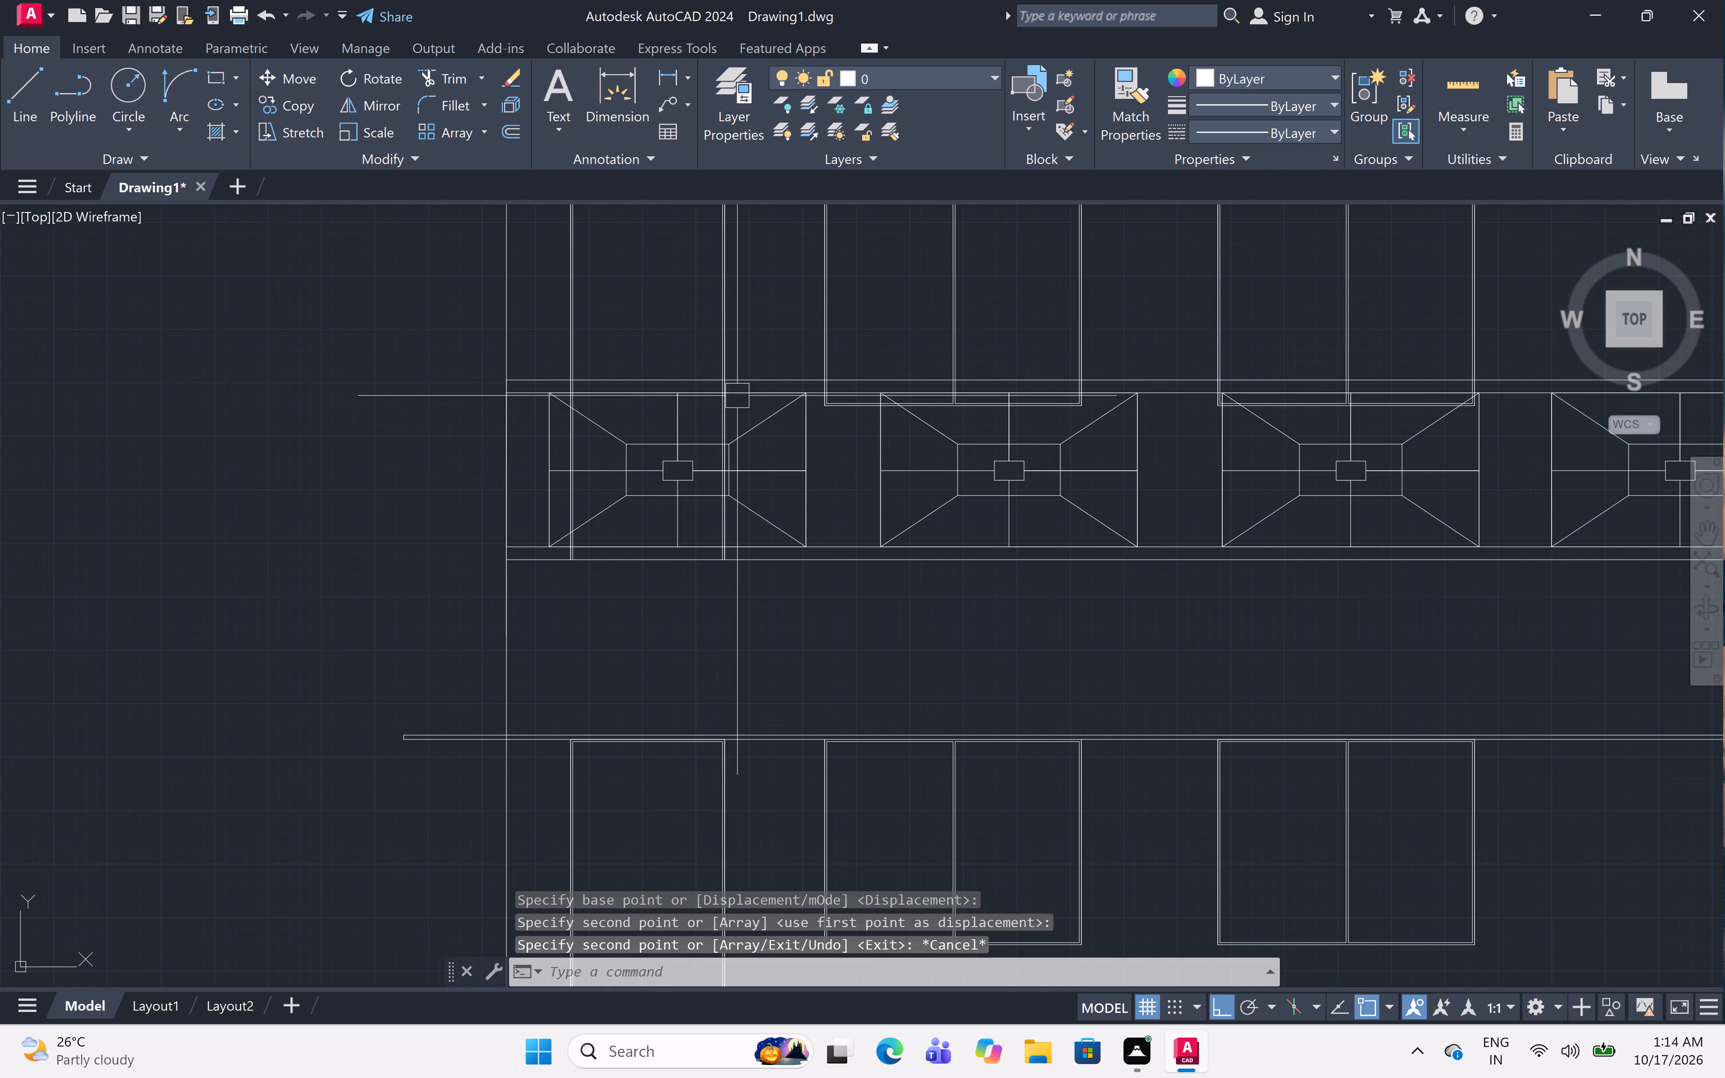
Trim the upper-storey door's frame lines where they cross between the lower parapet's two topmost lines.
scroll(737, 396, "down", 1)
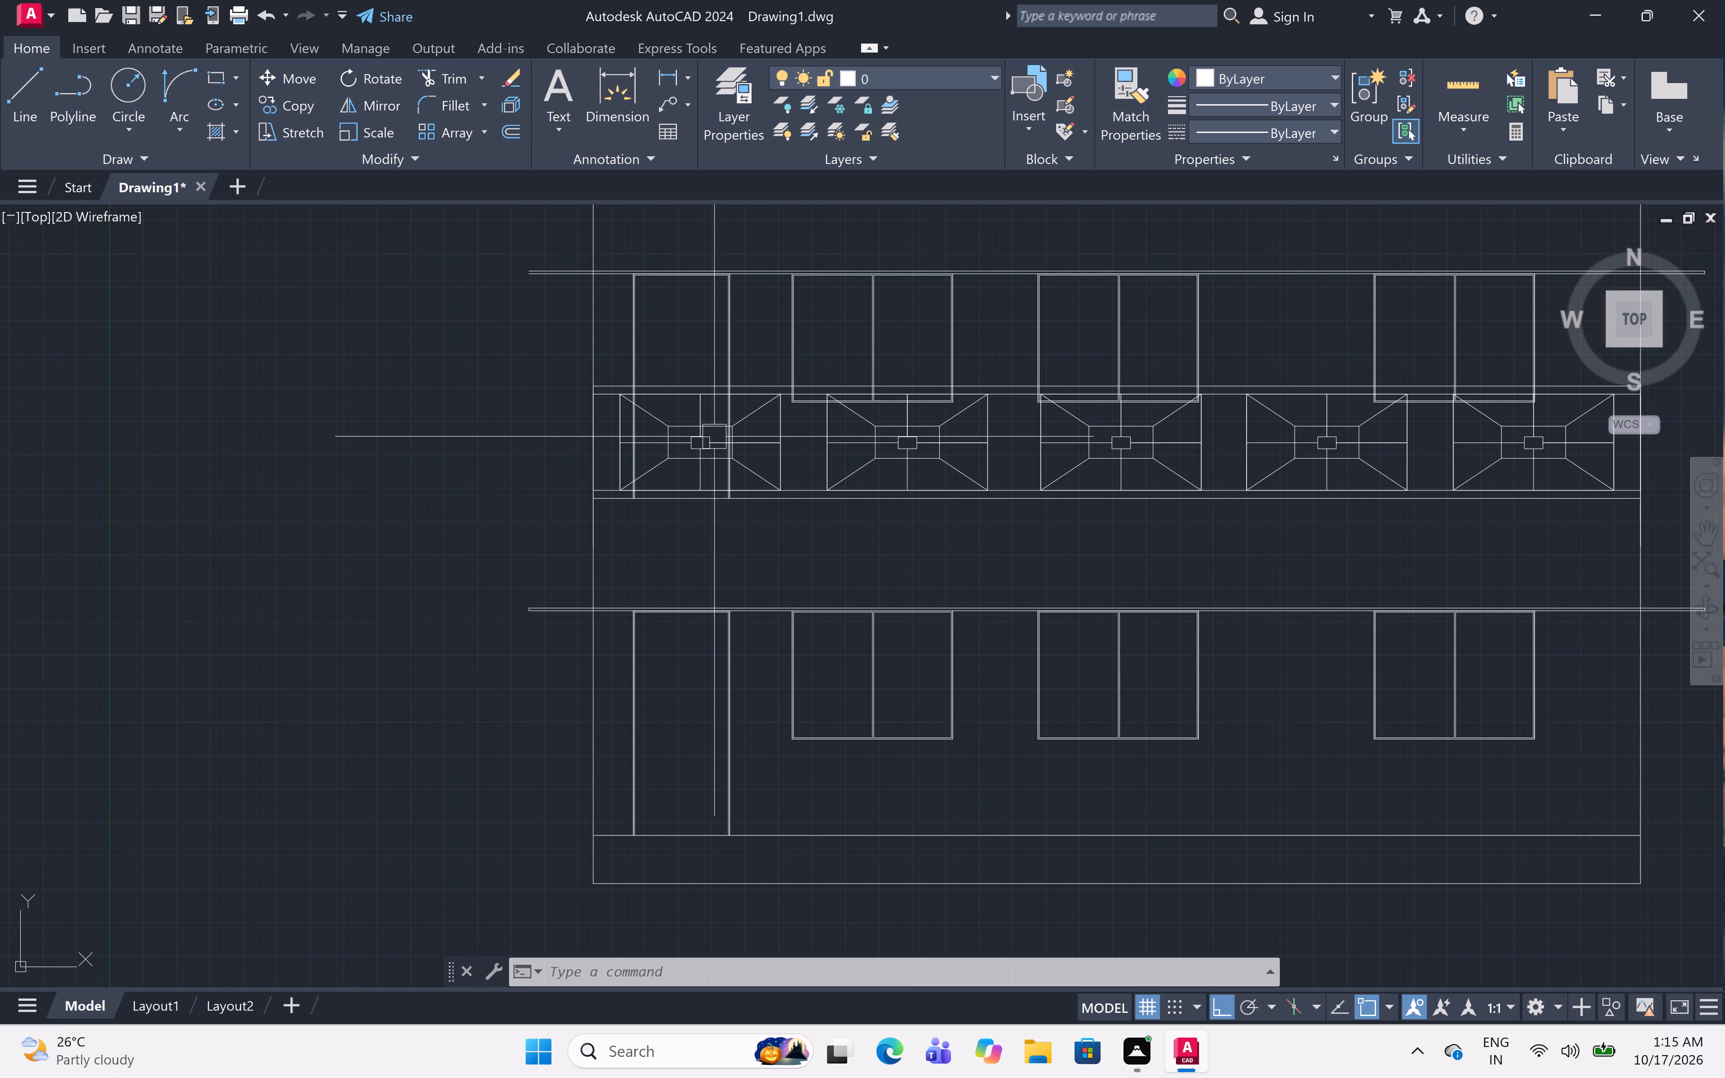
scroll(691, 406, "up", 1)
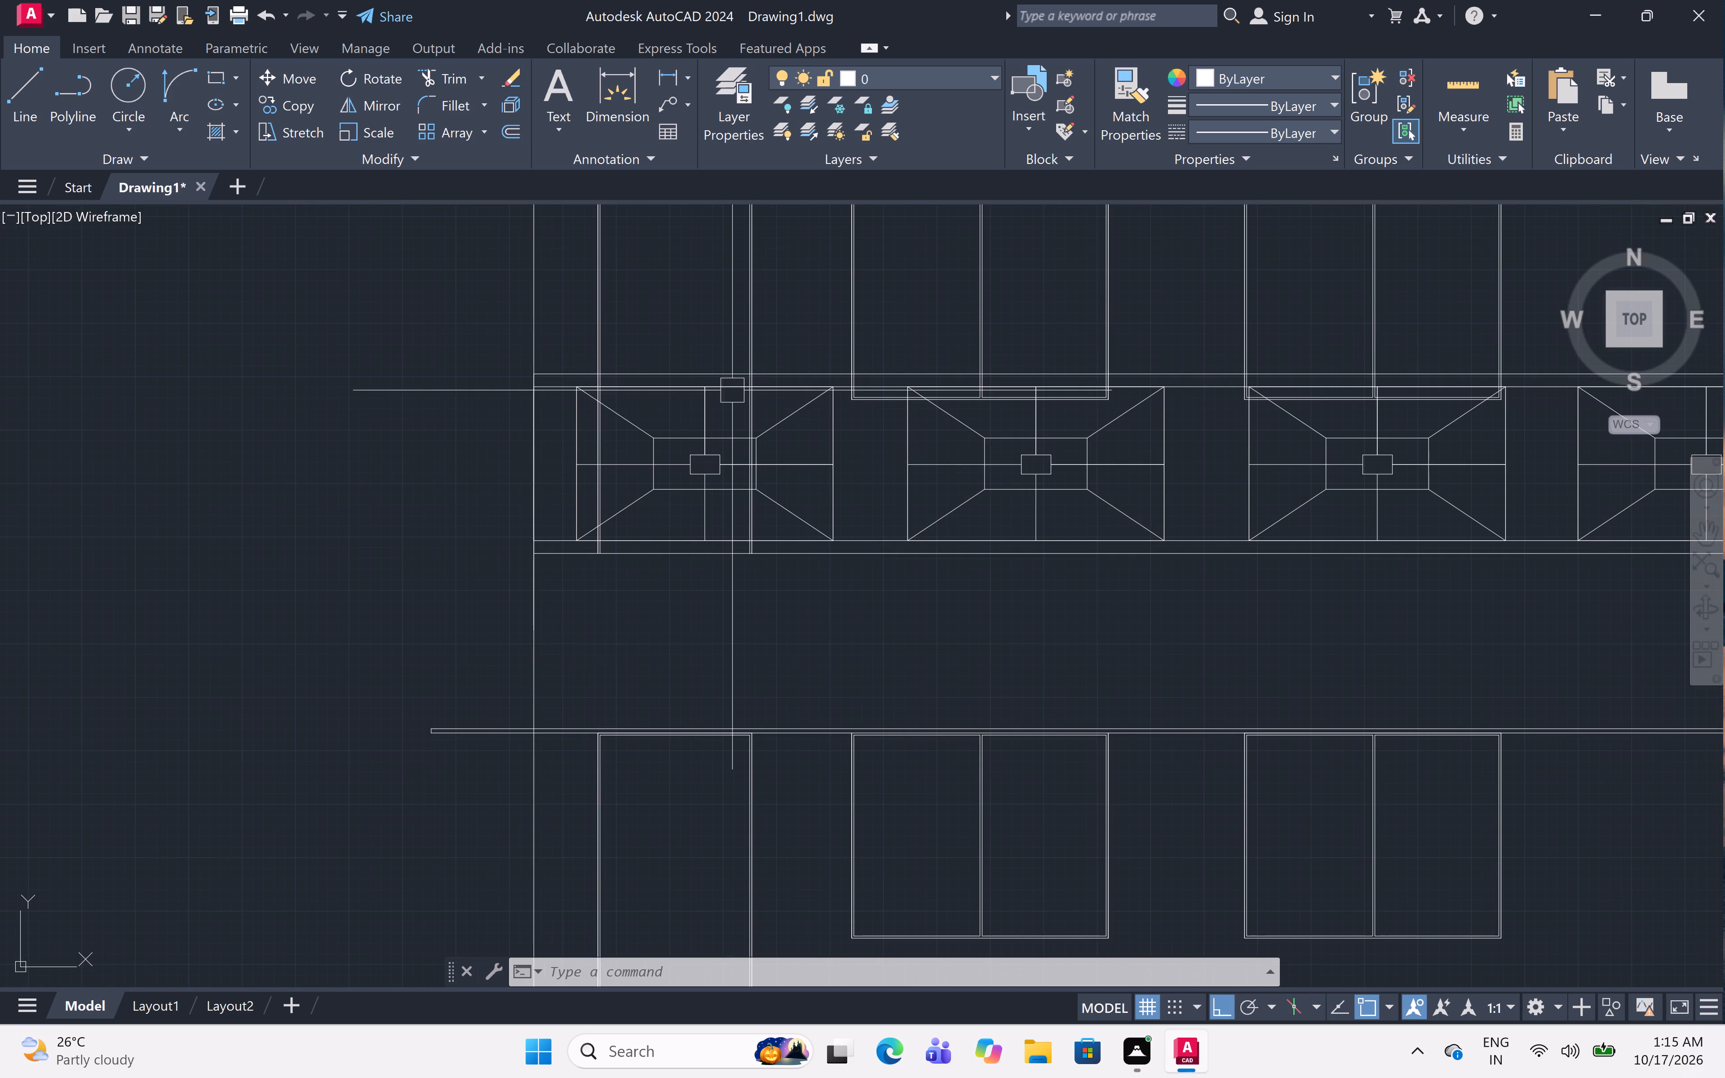
key("t")
key("r")
key("space")
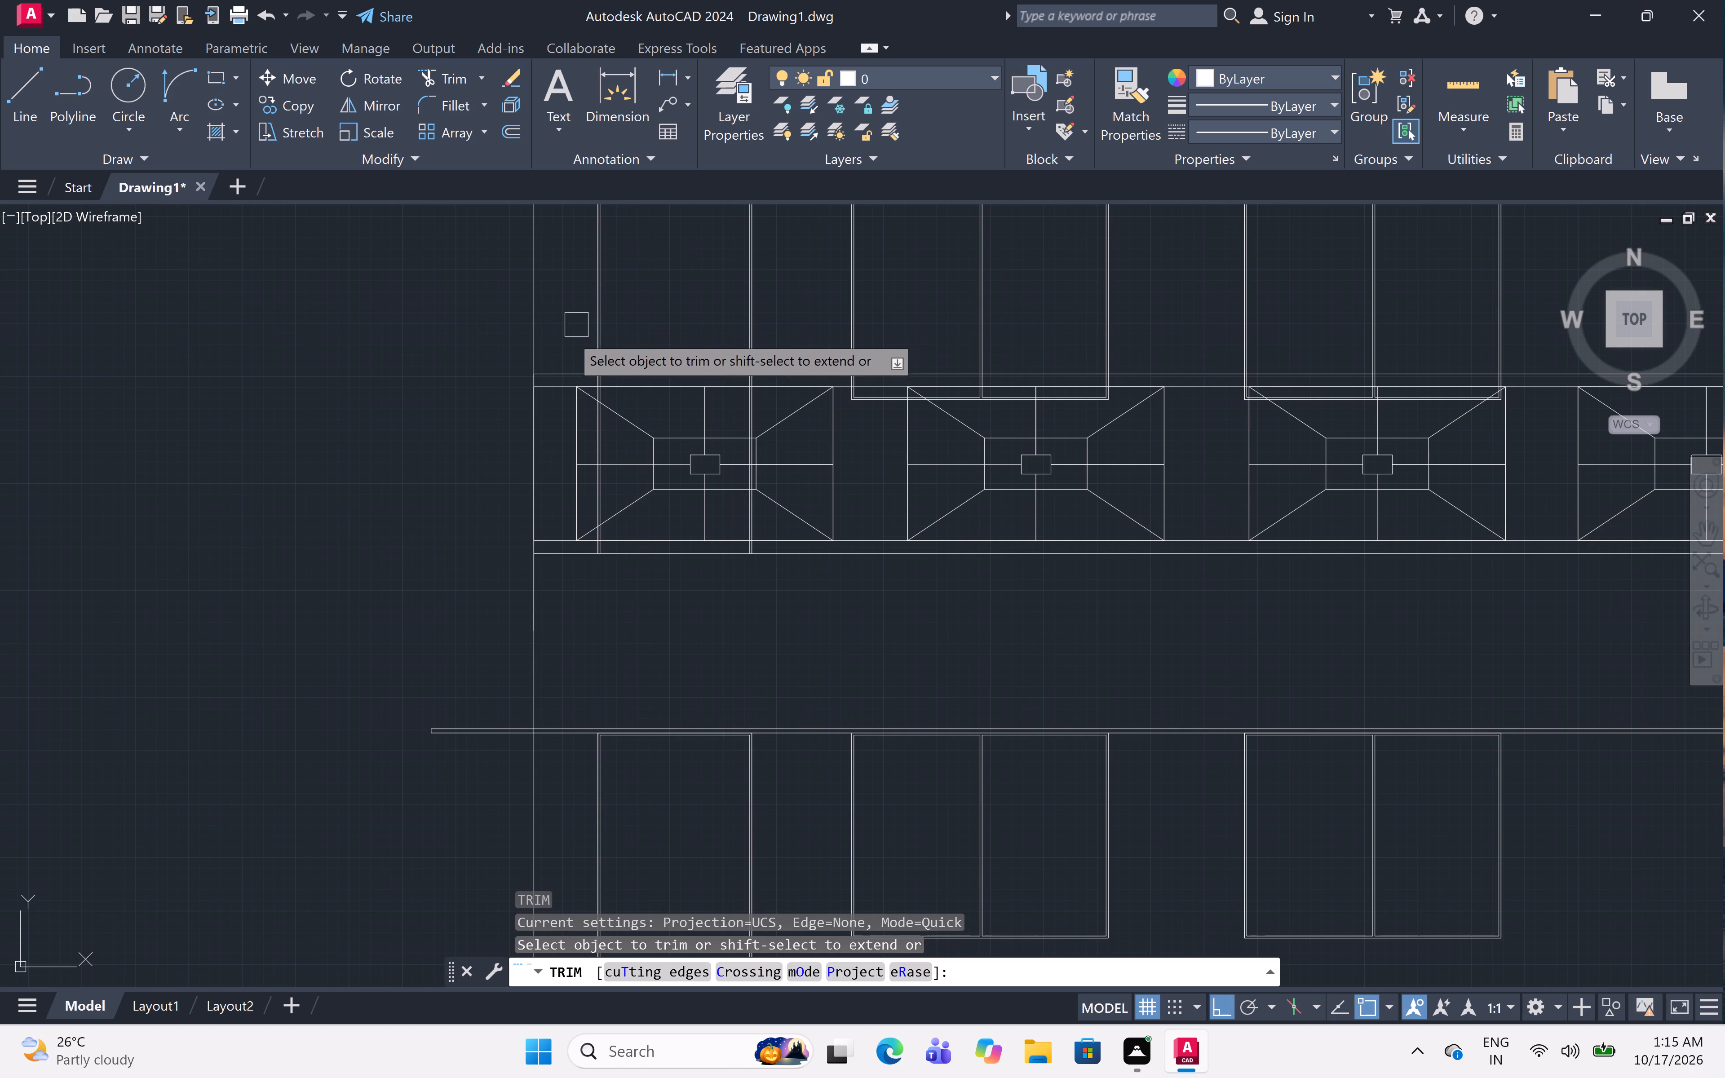
scroll(592, 353, "up", 4)
left_click(571, 529)
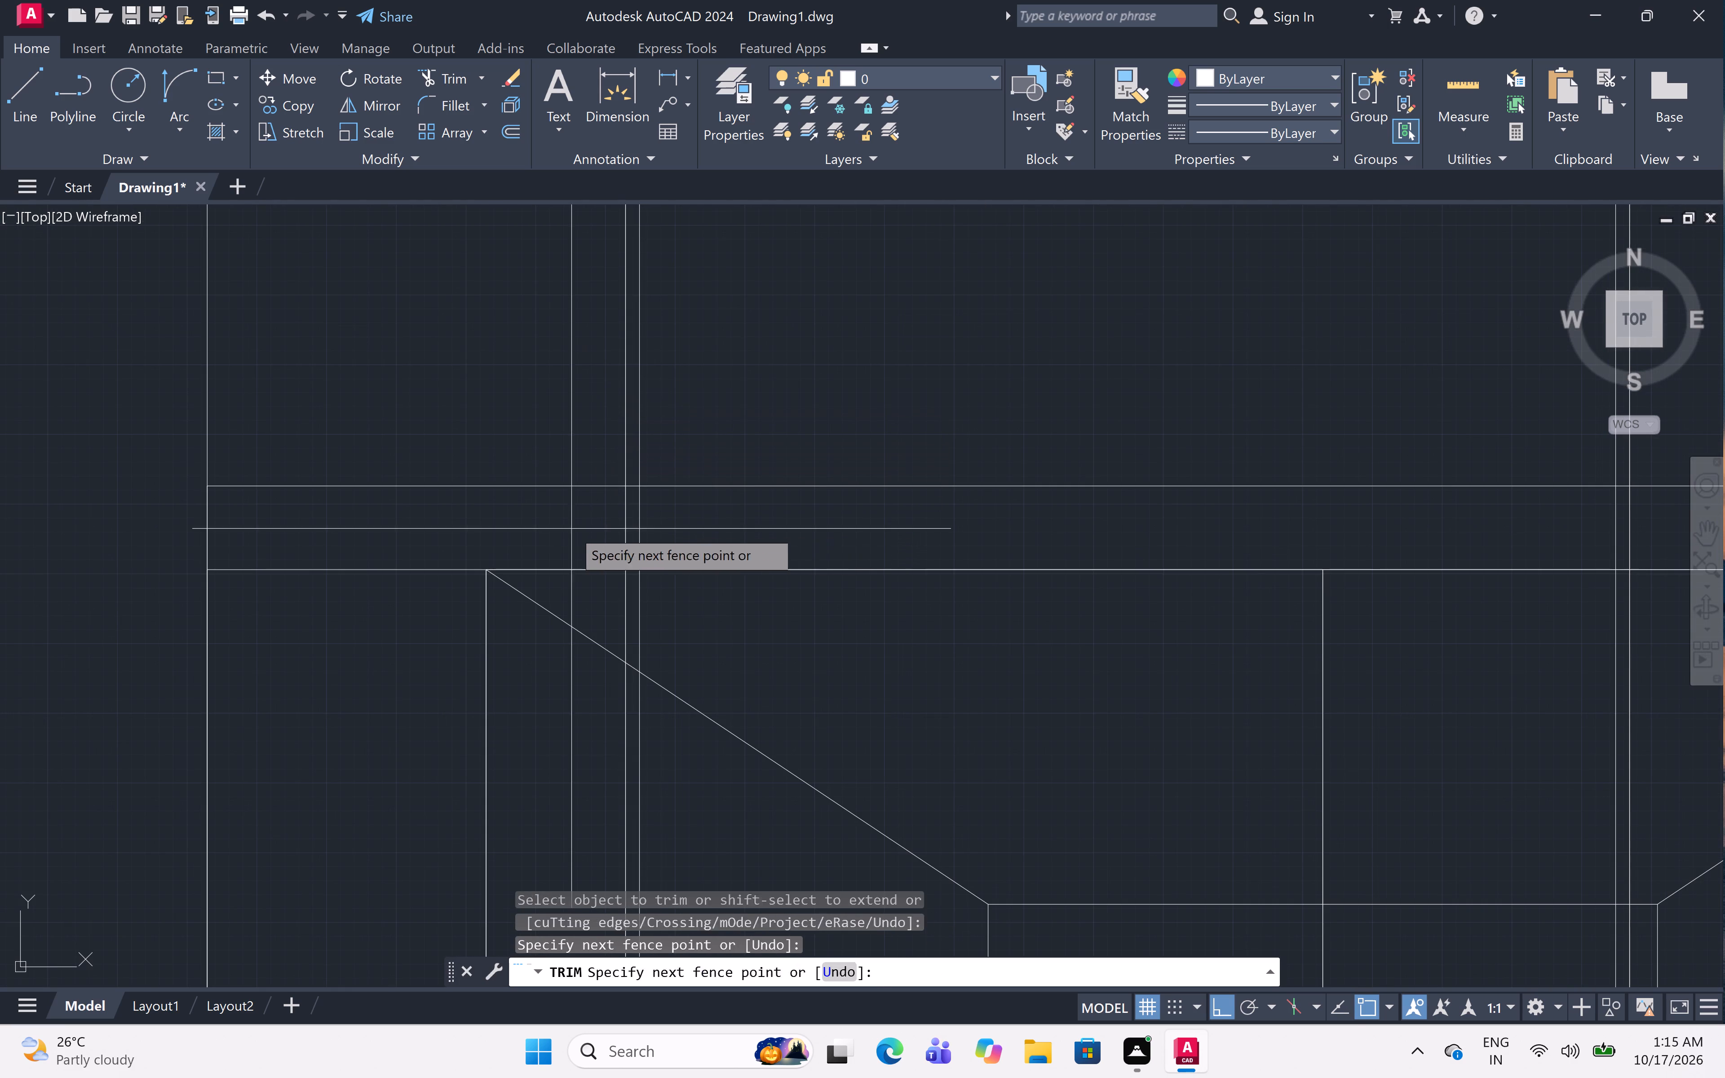
scroll(663, 527, "down", 2)
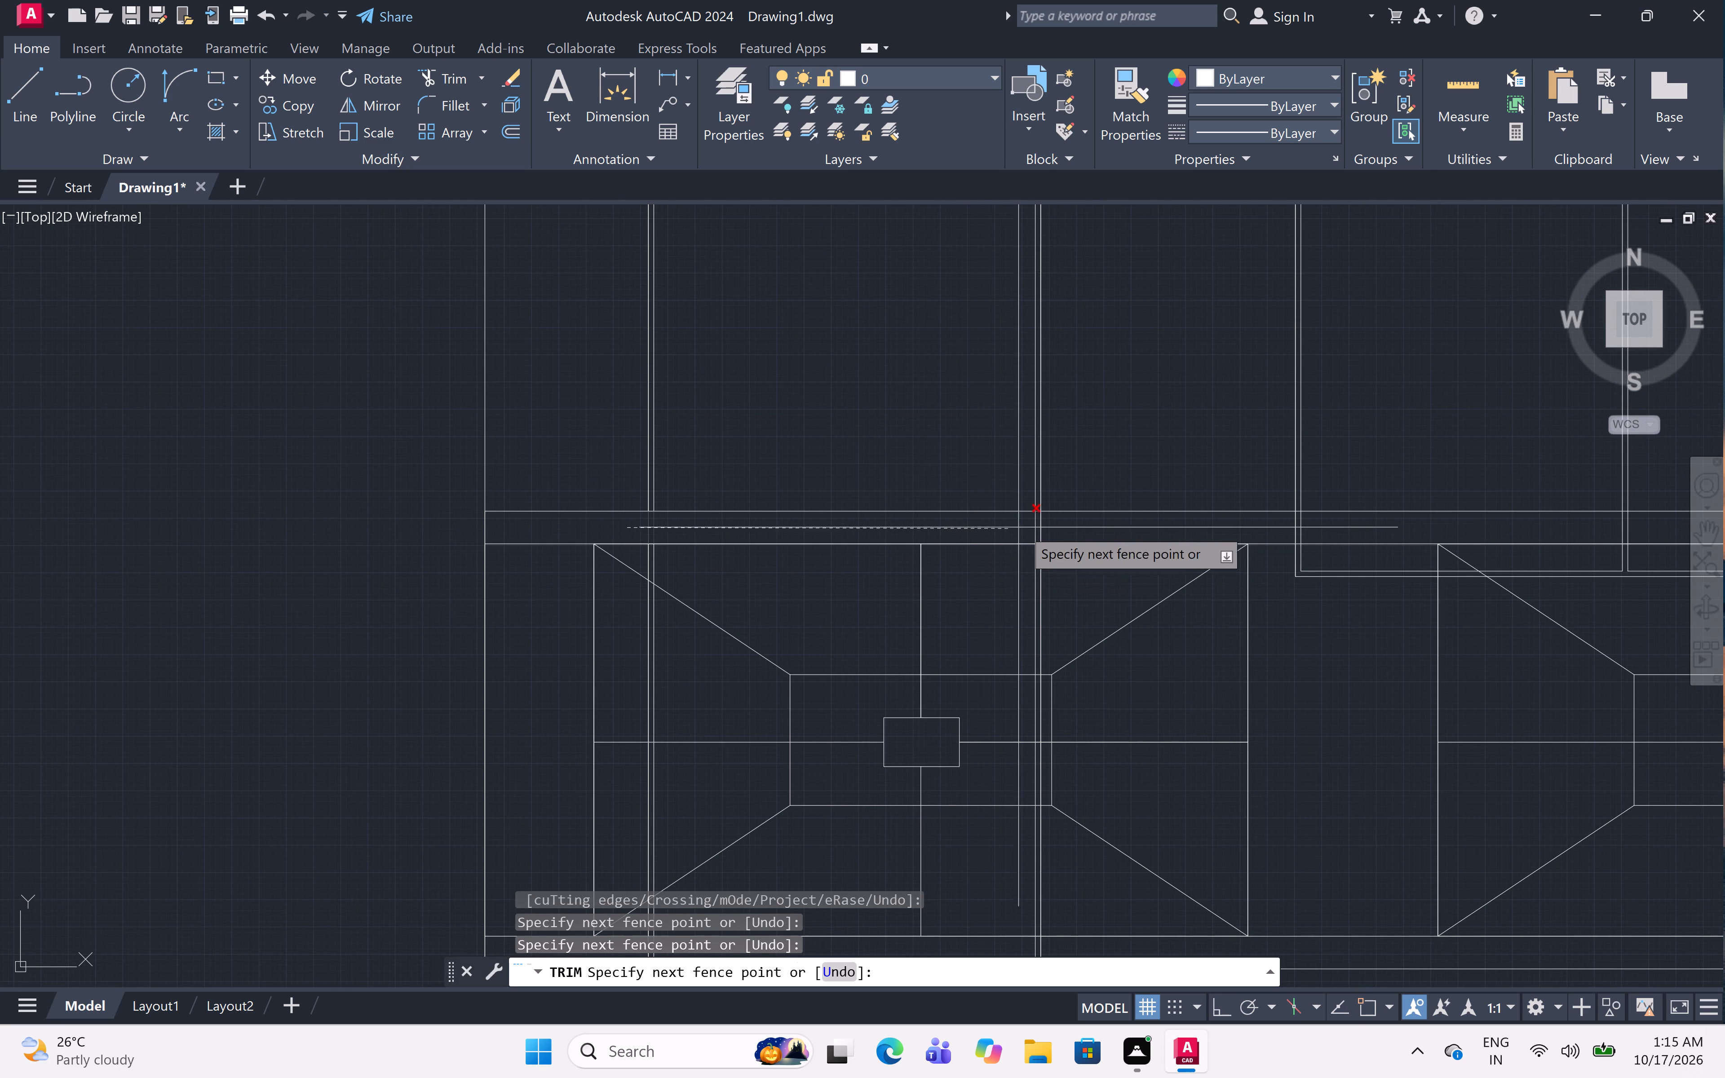
left_click(1052, 526)
scroll(646, 564, "up", 1)
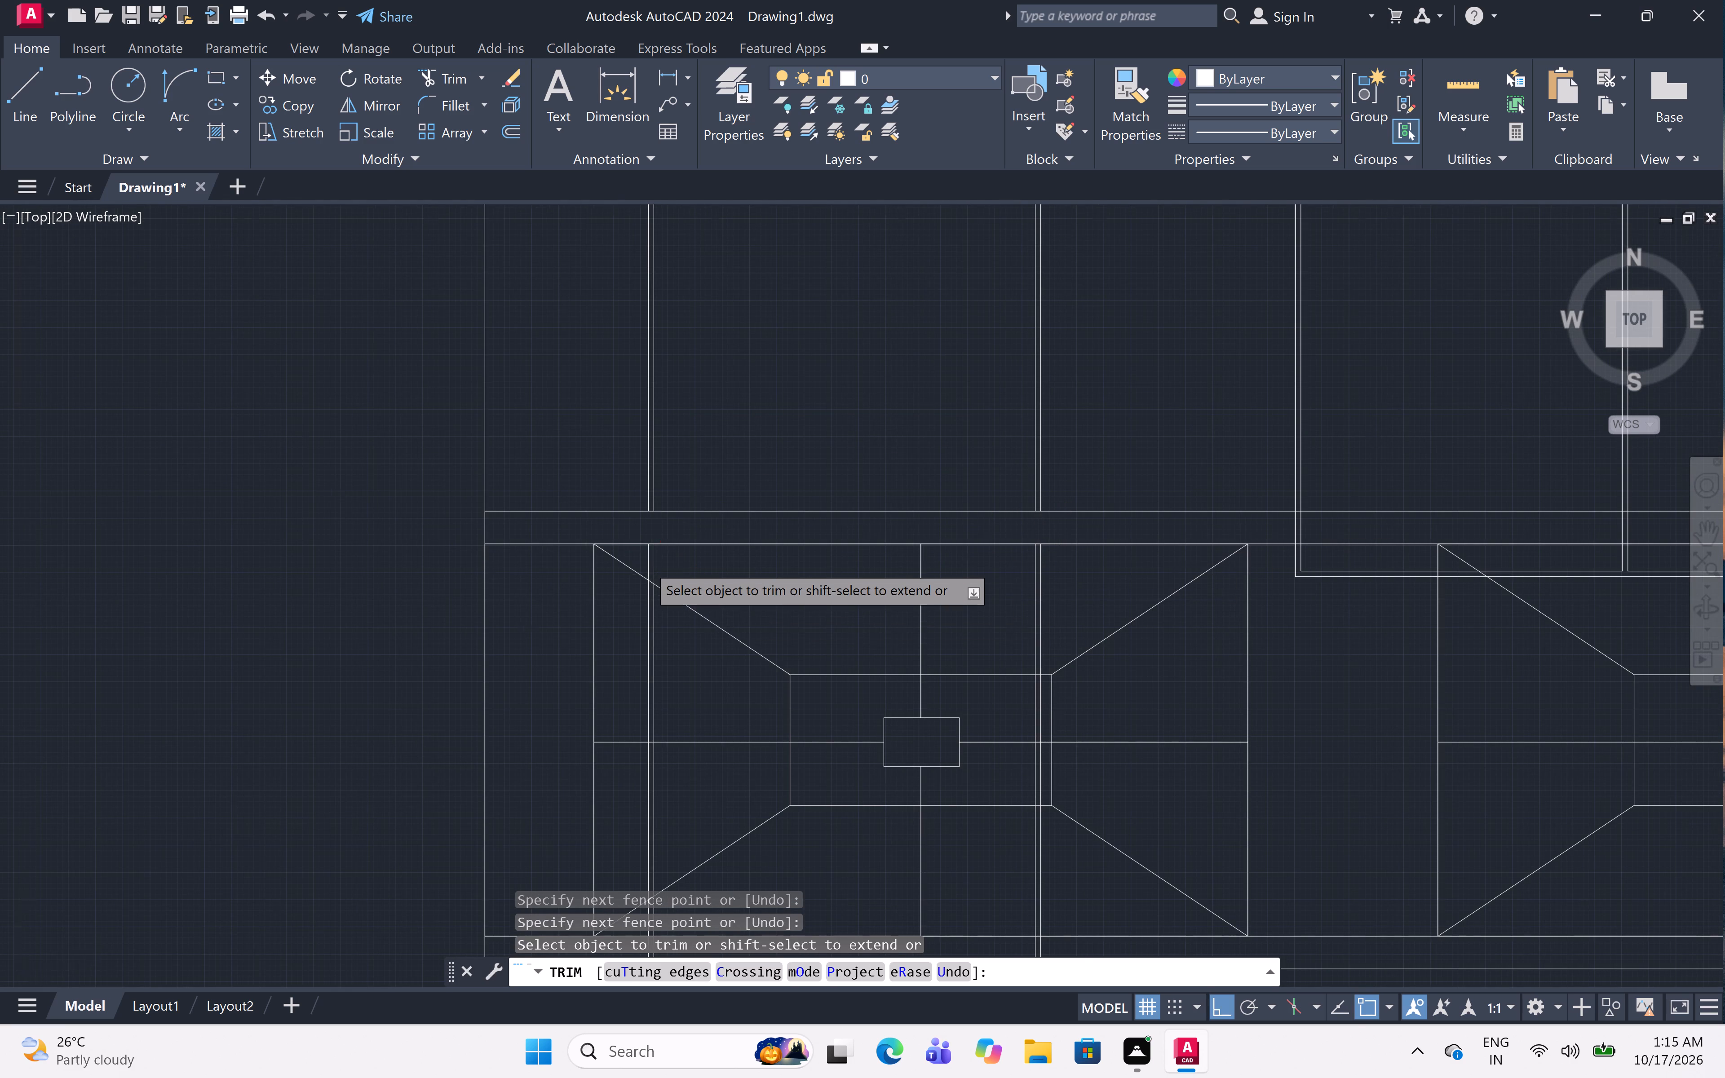
Trim away the door's left frame lines running through the lower parapet's first decorated bay.
scroll(646, 564, "up", 1)
left_click(629, 559)
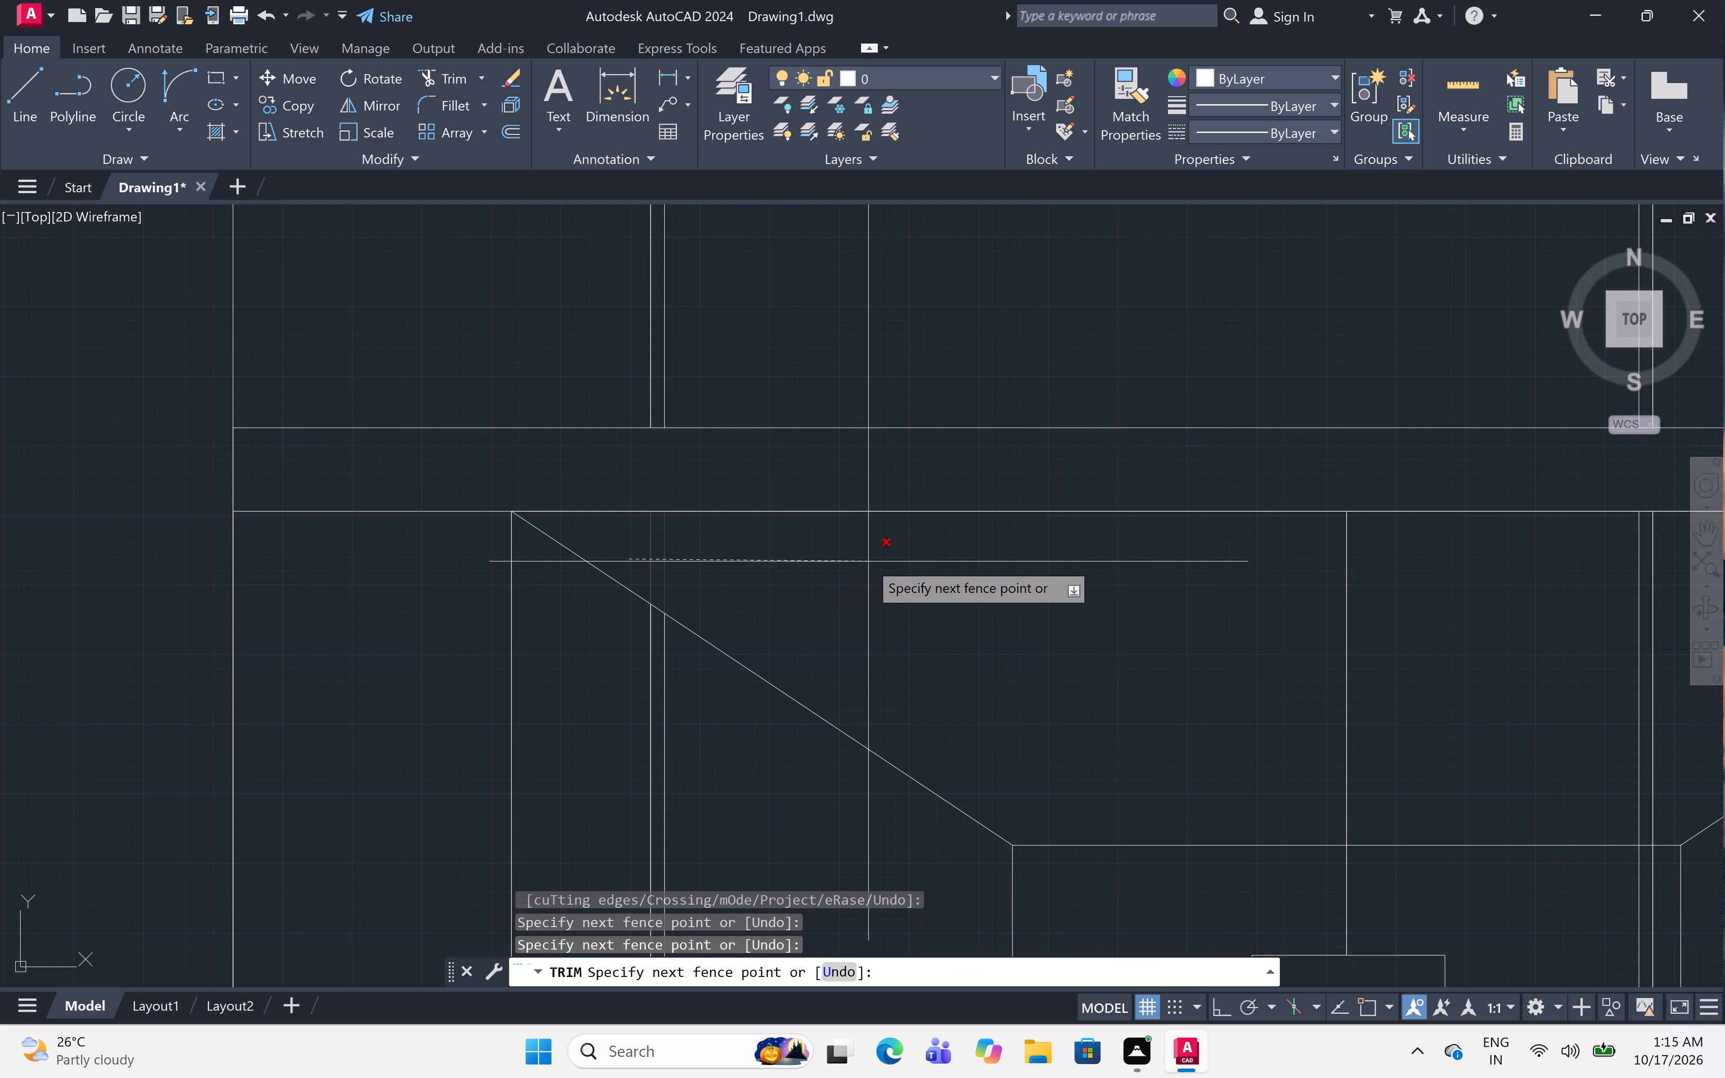
left_click(868, 561)
left_click(592, 694)
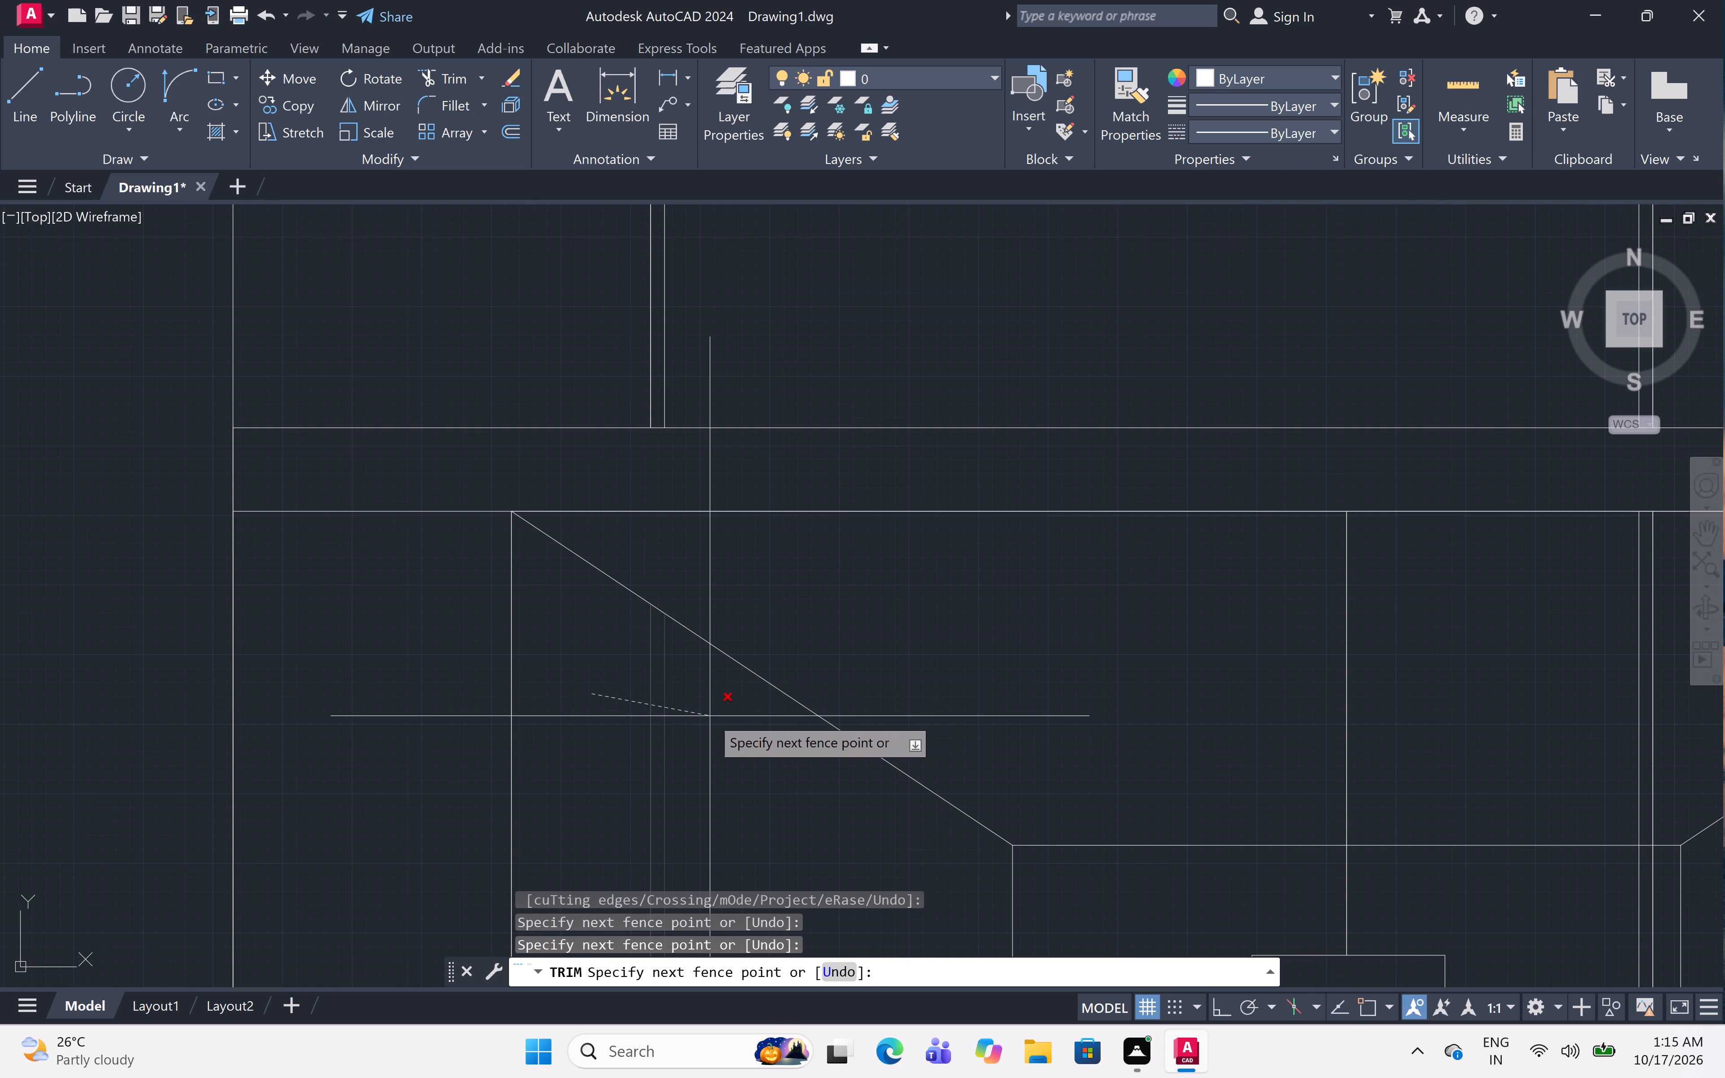
left_click(710, 716)
Trim the door's right frame lines in the lower parapet's first bay, from its top edge down to the inner rectangle's bottom edge.
scroll(708, 700, "down", 4)
scroll(951, 693, "up", 3)
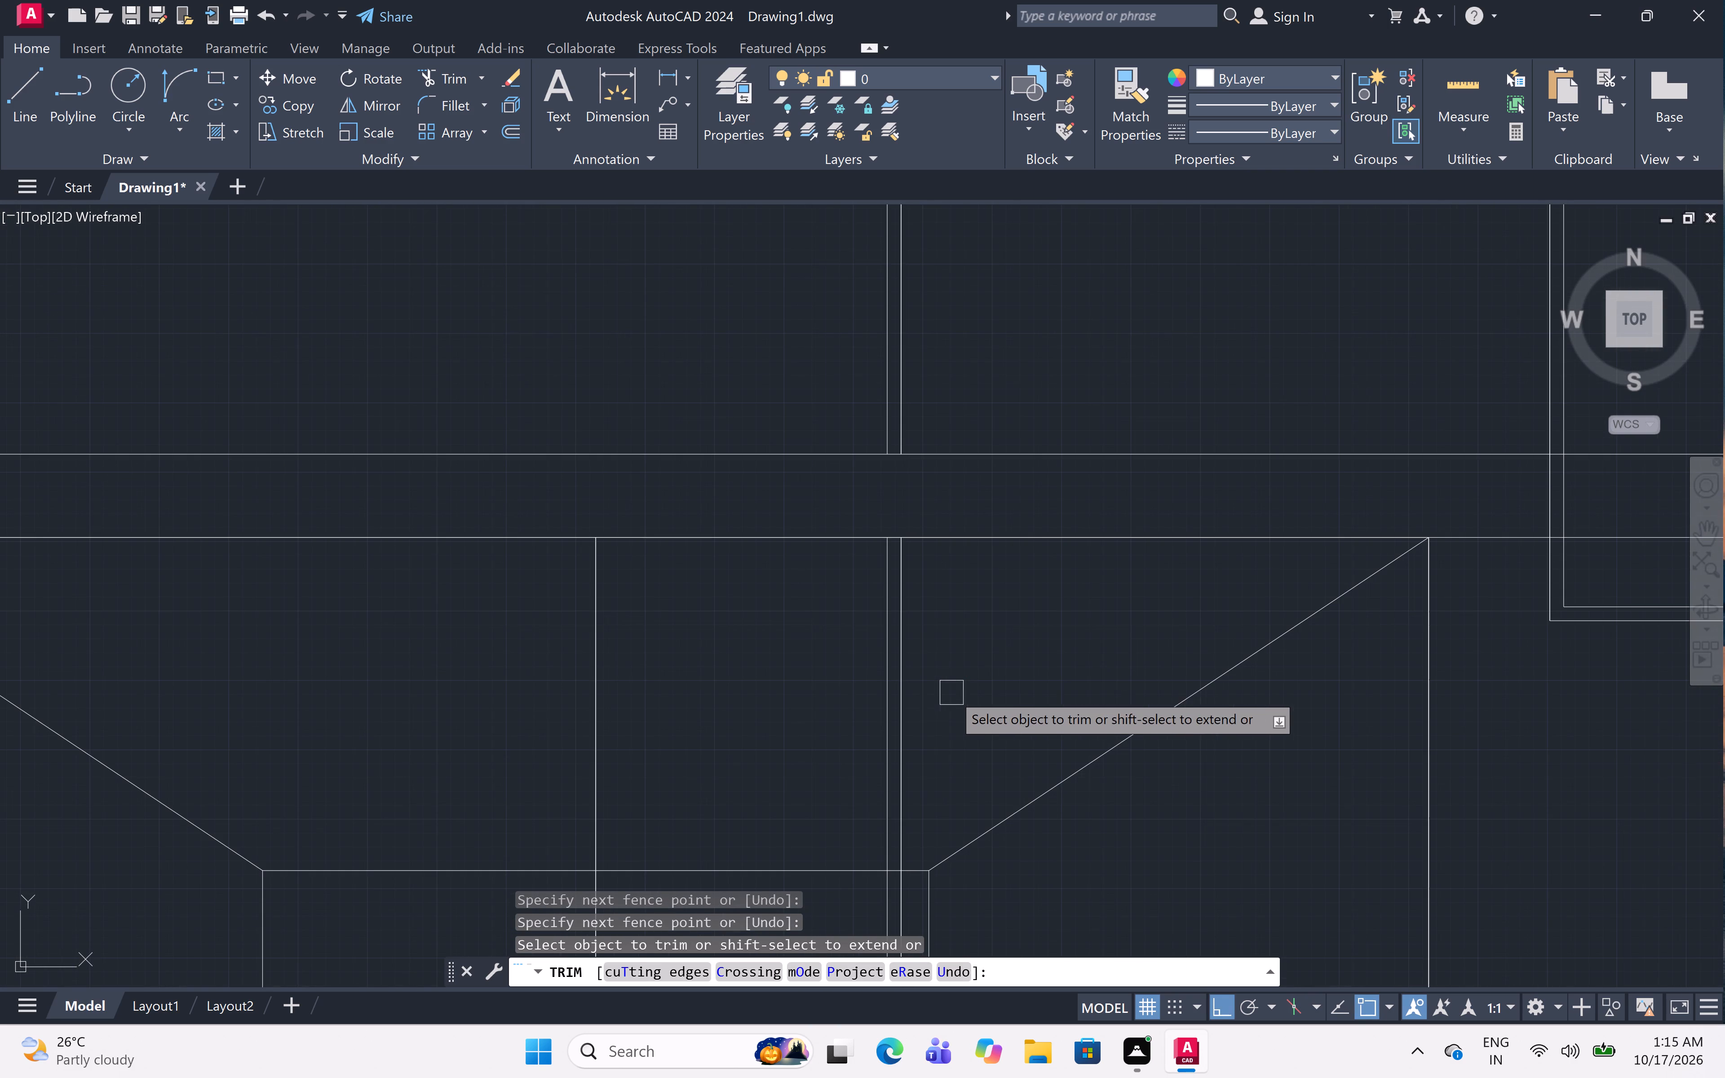
left_click(860, 682)
left_click(963, 675)
scroll(903, 765, "down", 1)
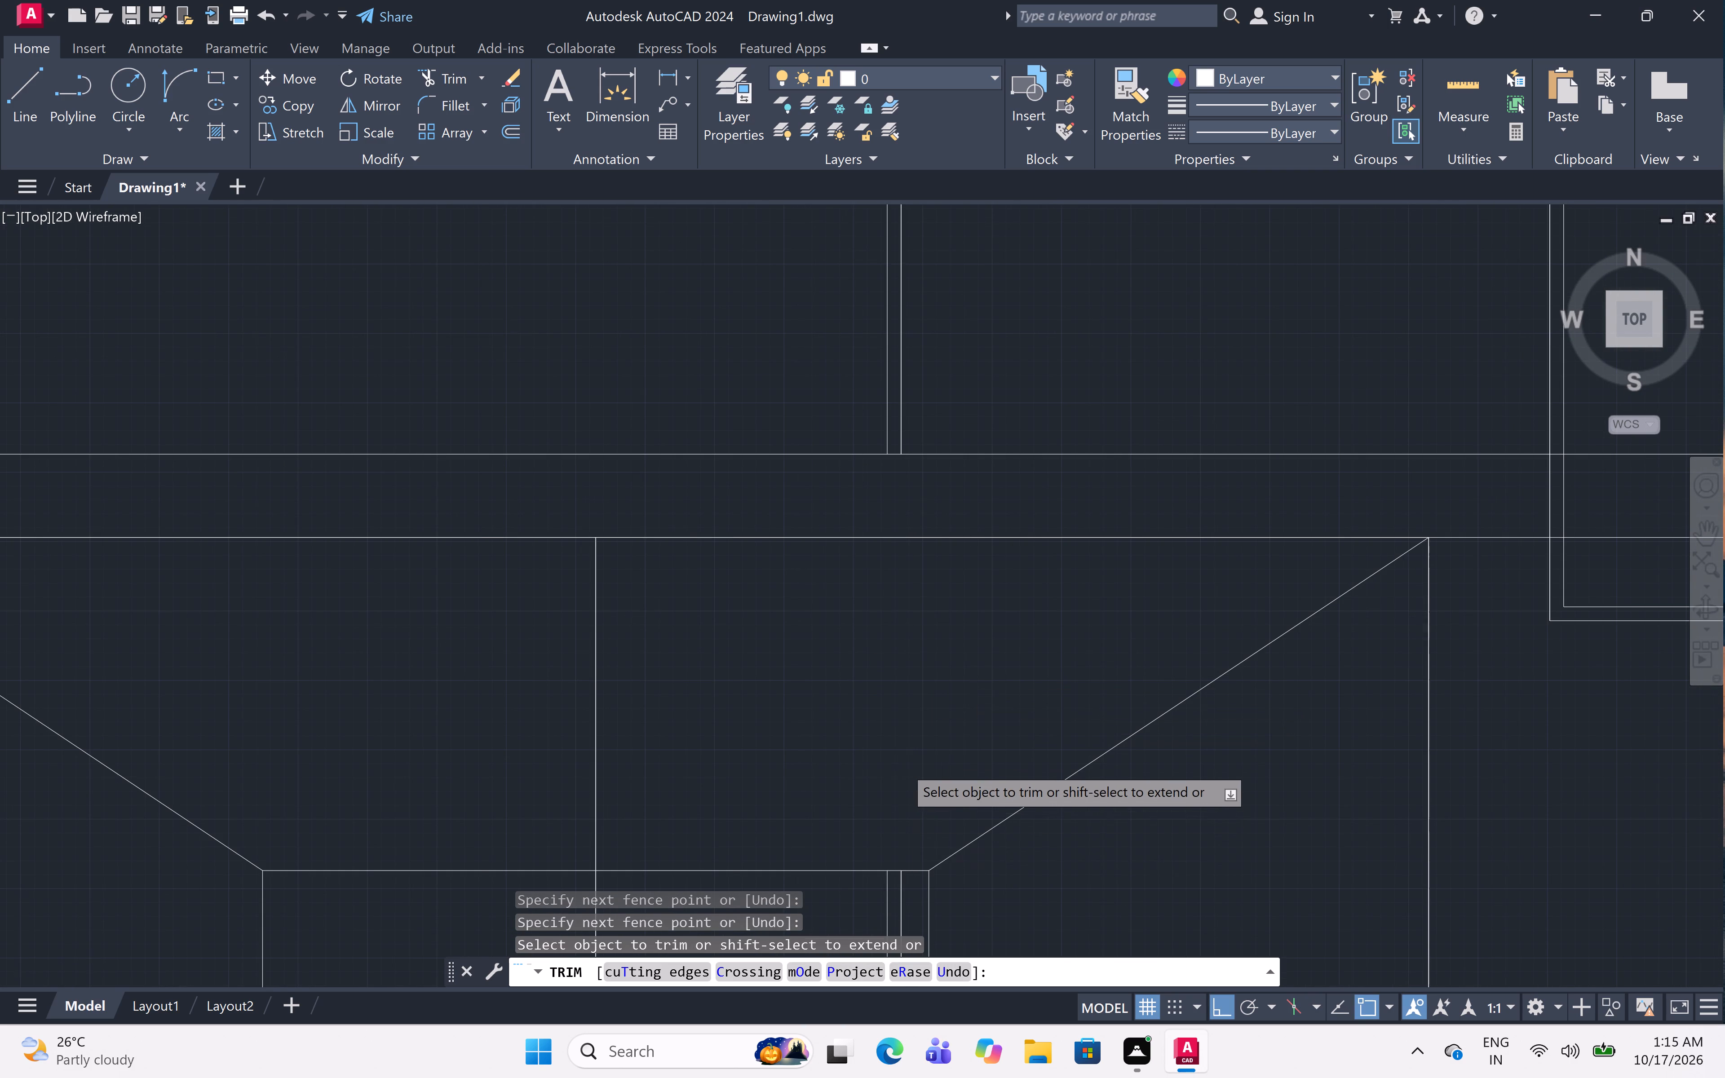
left_click(897, 869)
left_click(893, 864)
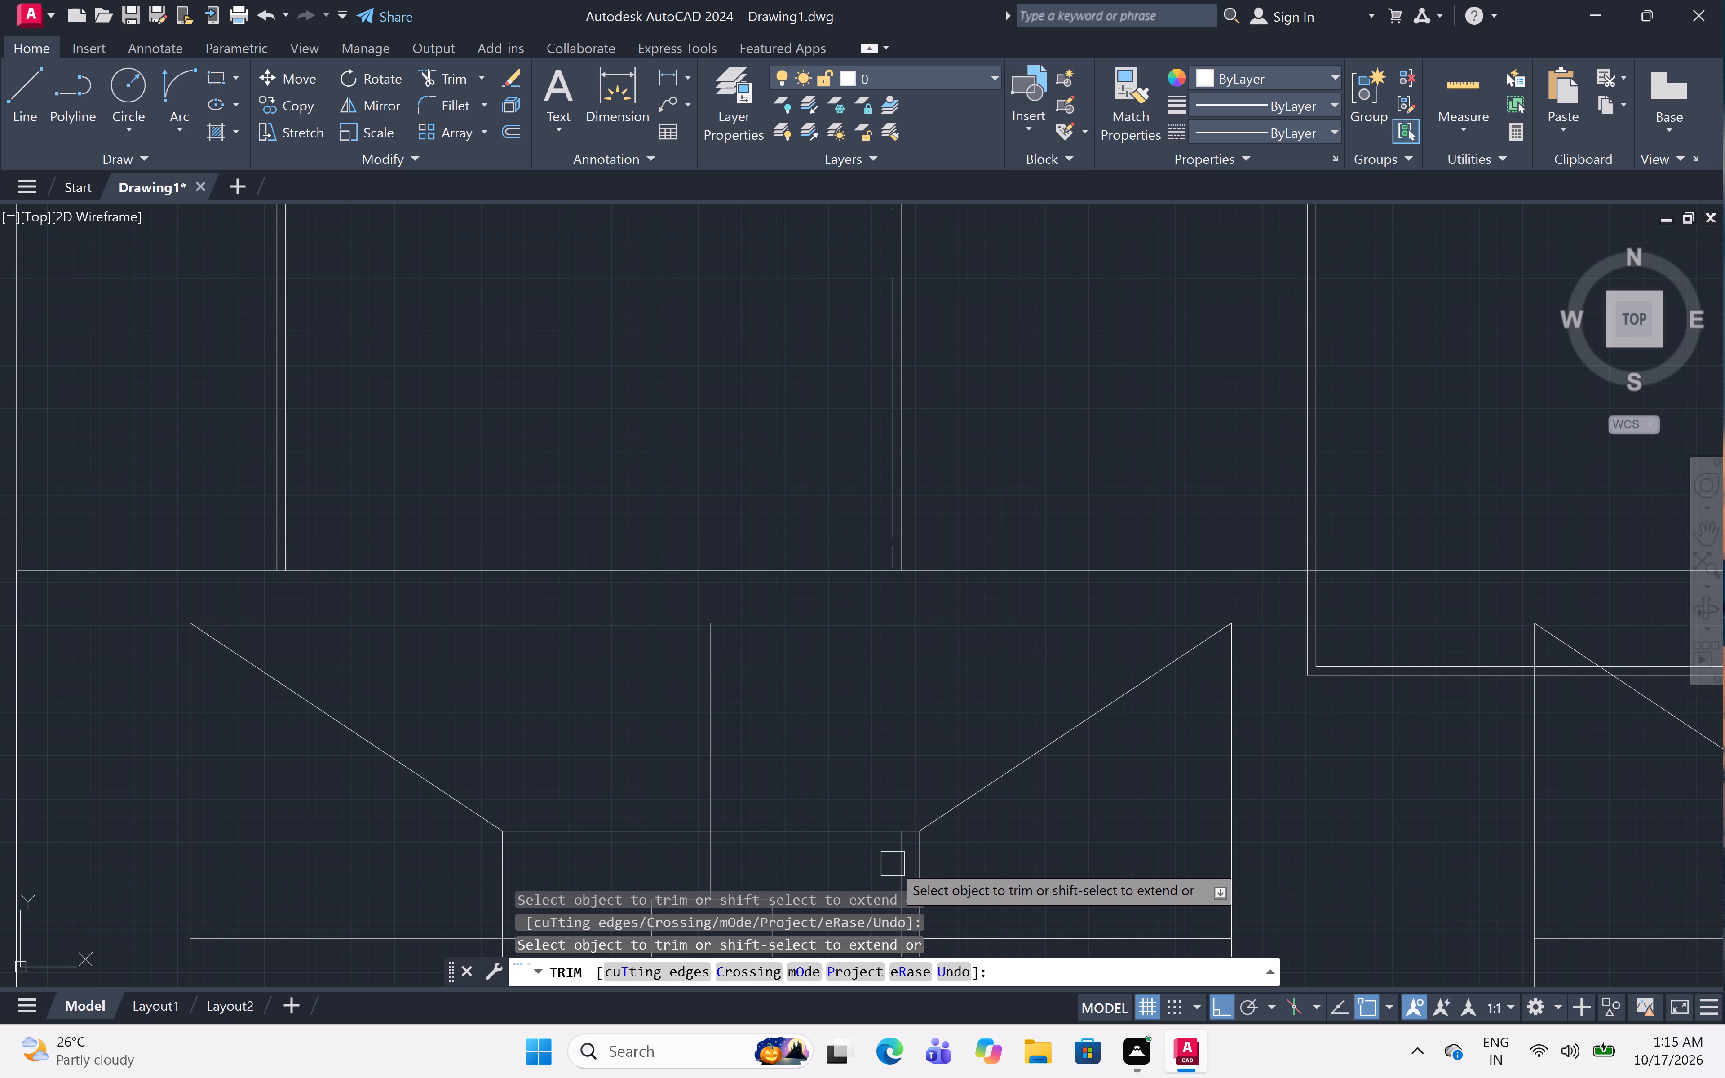
left_click(897, 866)
scroll(917, 729, "down", 3)
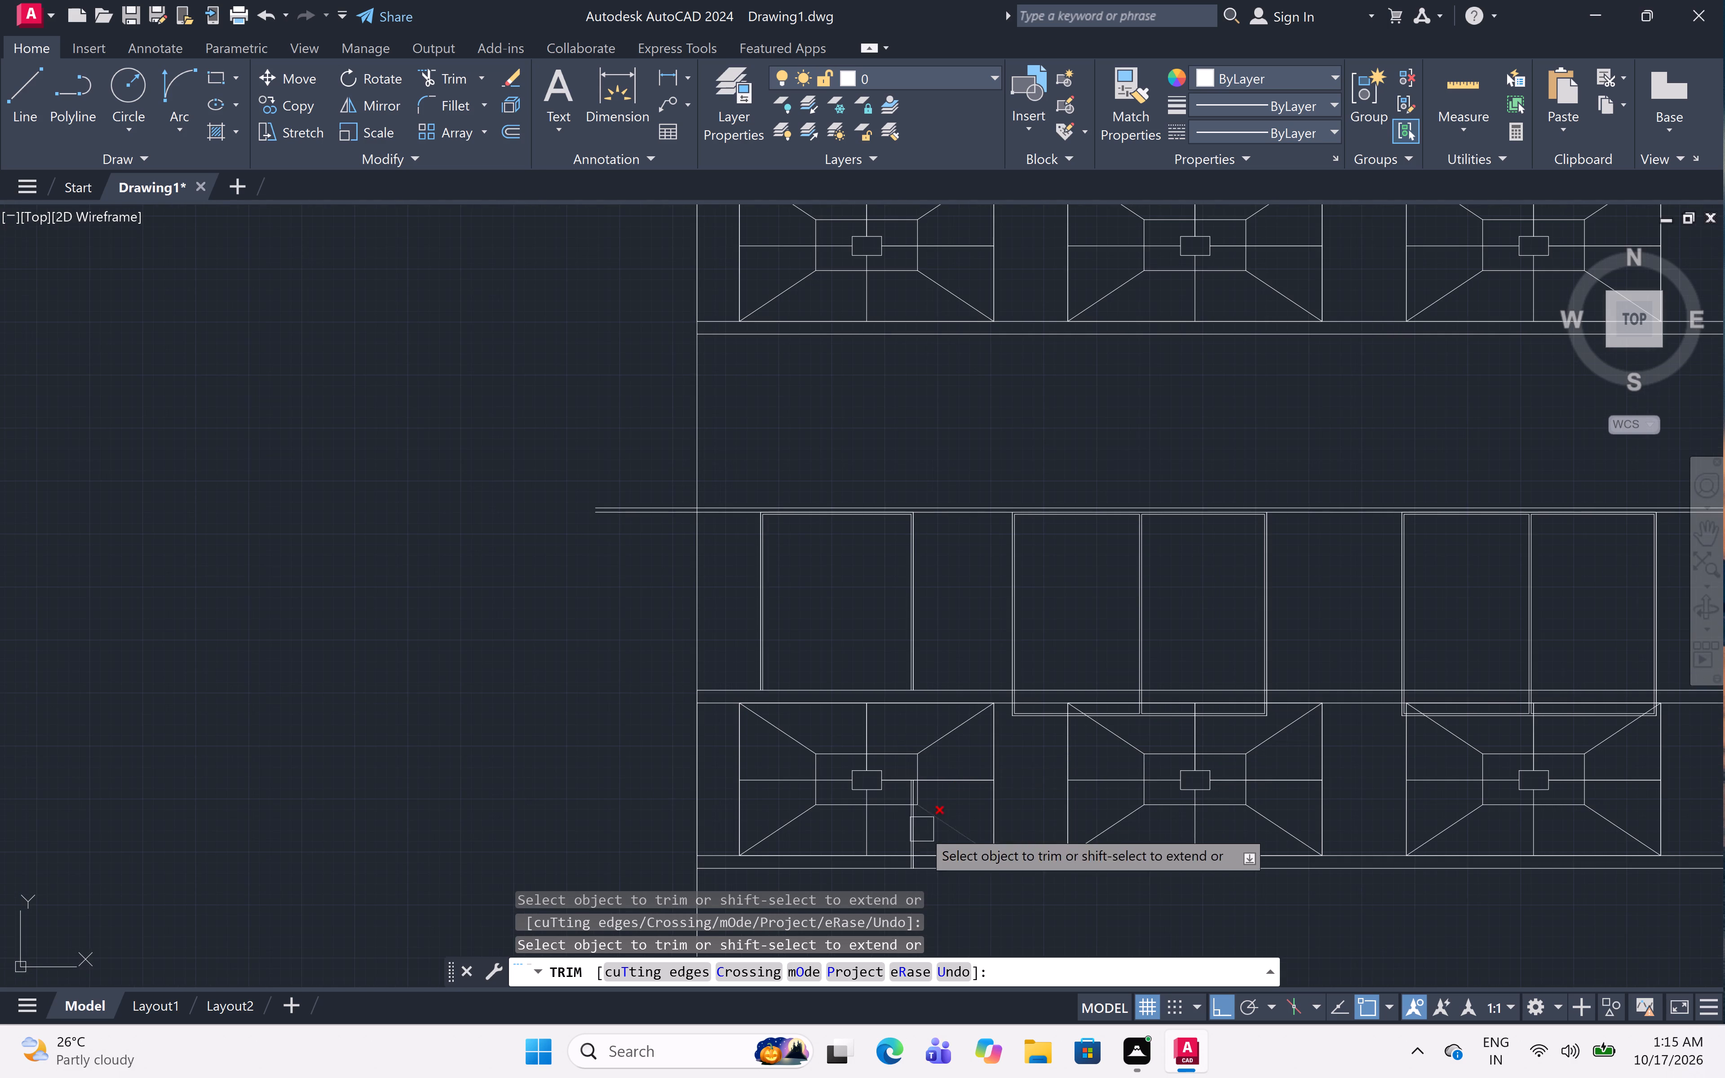
scroll(910, 813, "up", 4)
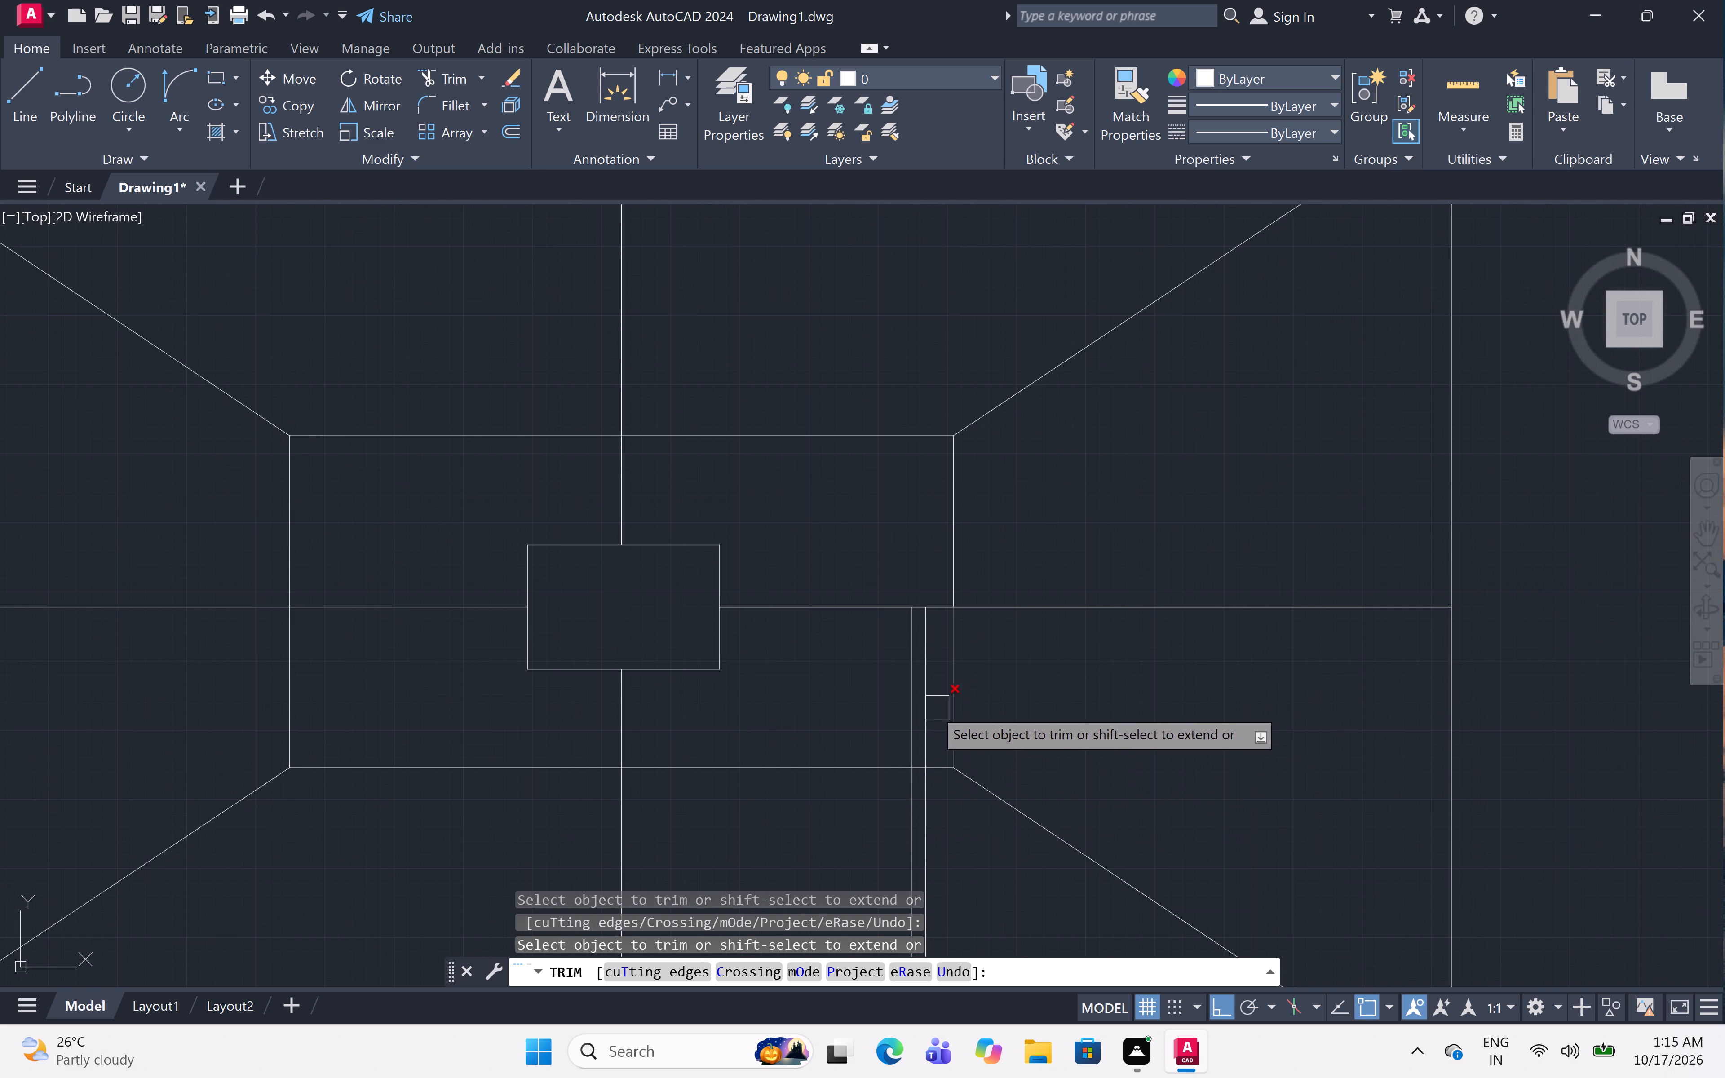
left_click(926, 706)
left_click(925, 706)
left_click(910, 696)
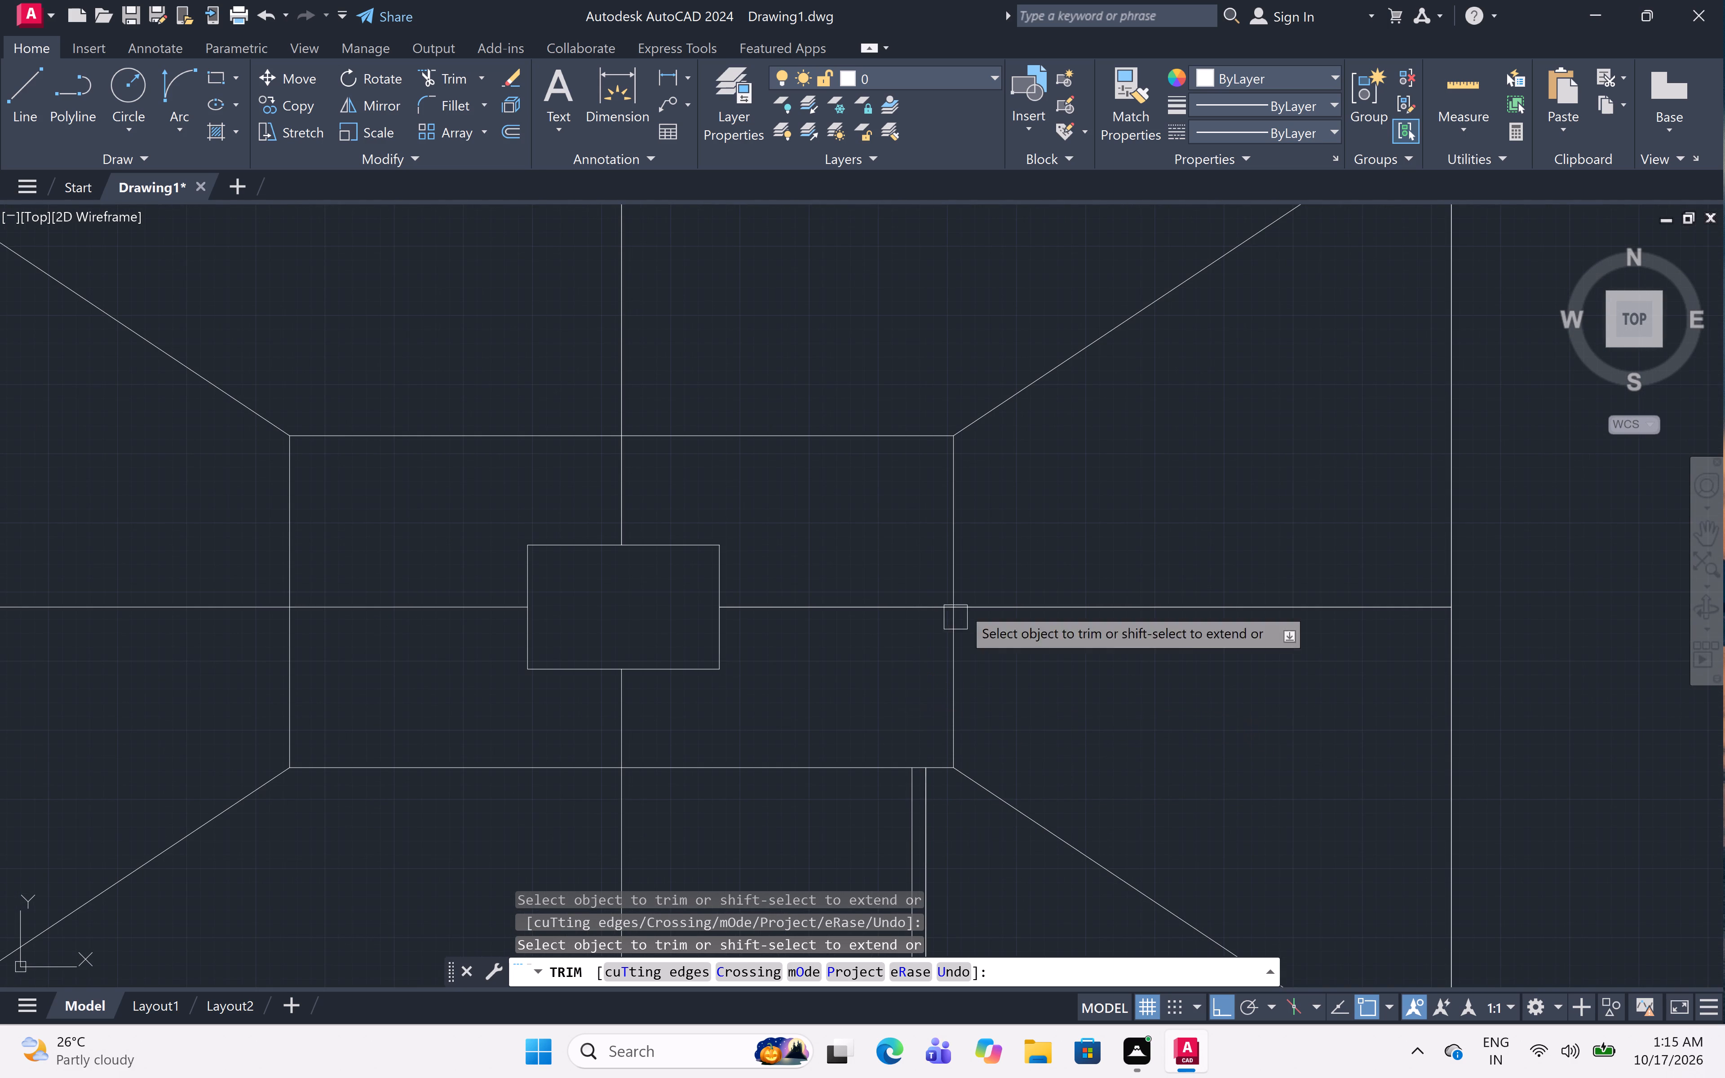
Trim the rest of the door's right frame lines, from the inner rectangle's bottom edge down to the lower parapet's lowest line.
scroll(1110, 427, "down", 4)
scroll(1087, 503, "up", 3)
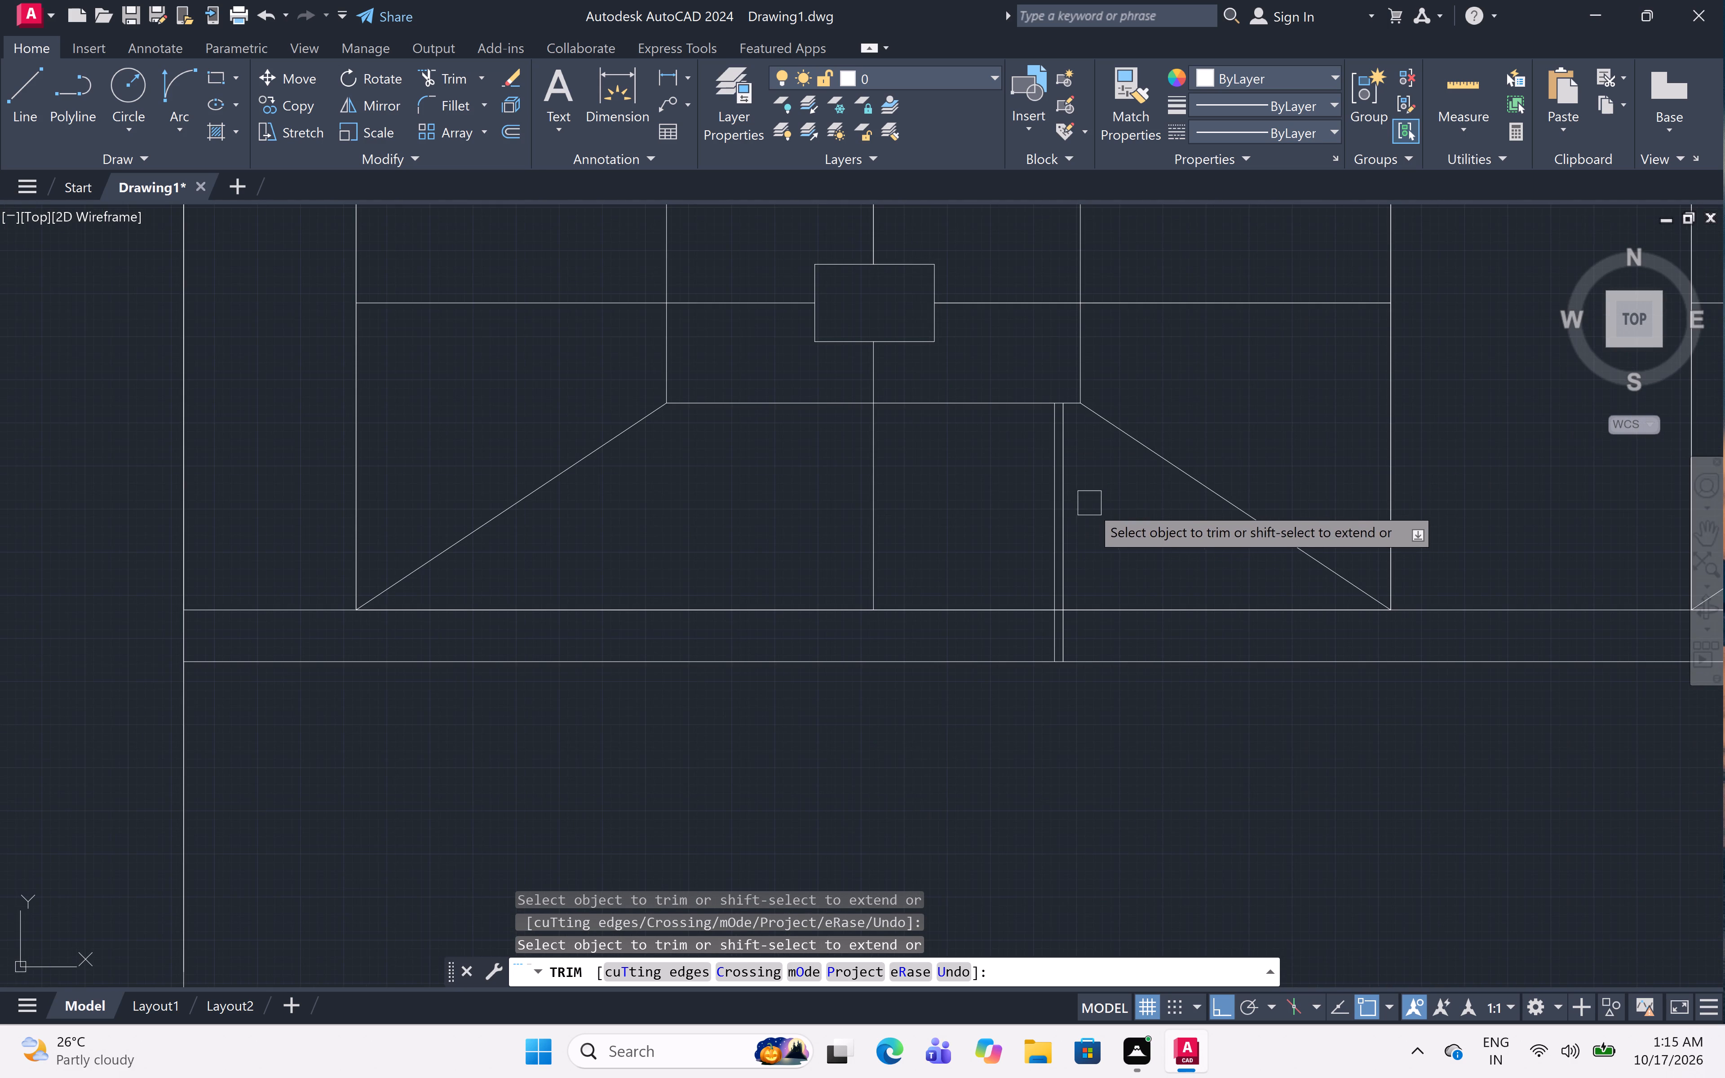
left_click(1092, 513)
left_click(994, 516)
scroll(1065, 624, "up", 2)
left_click_drag(1139, 648, 1126, 645)
left_click(902, 629)
left_click(1131, 638)
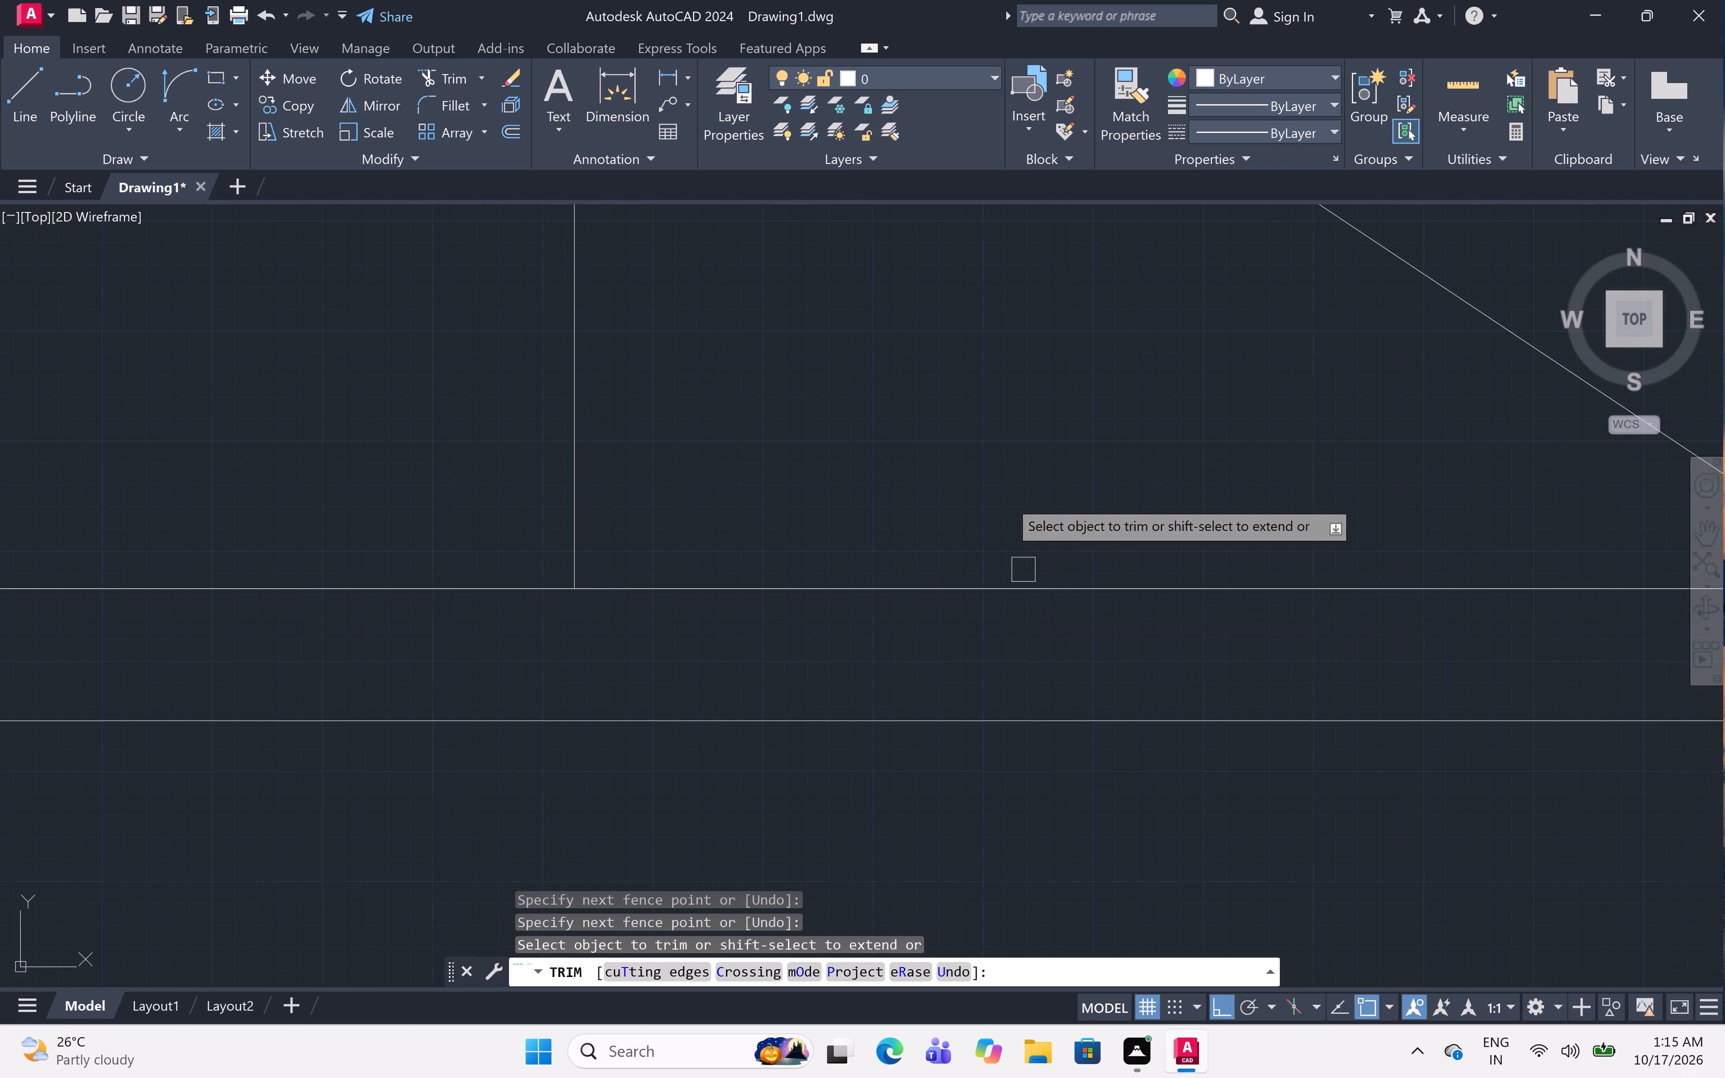
Trim line pieces at the first bay's upper centre and along the elevation's left edge beside and below the lower parapet.
scroll(999, 467, "down", 6)
middle_click_drag(1000, 539, 938, 630)
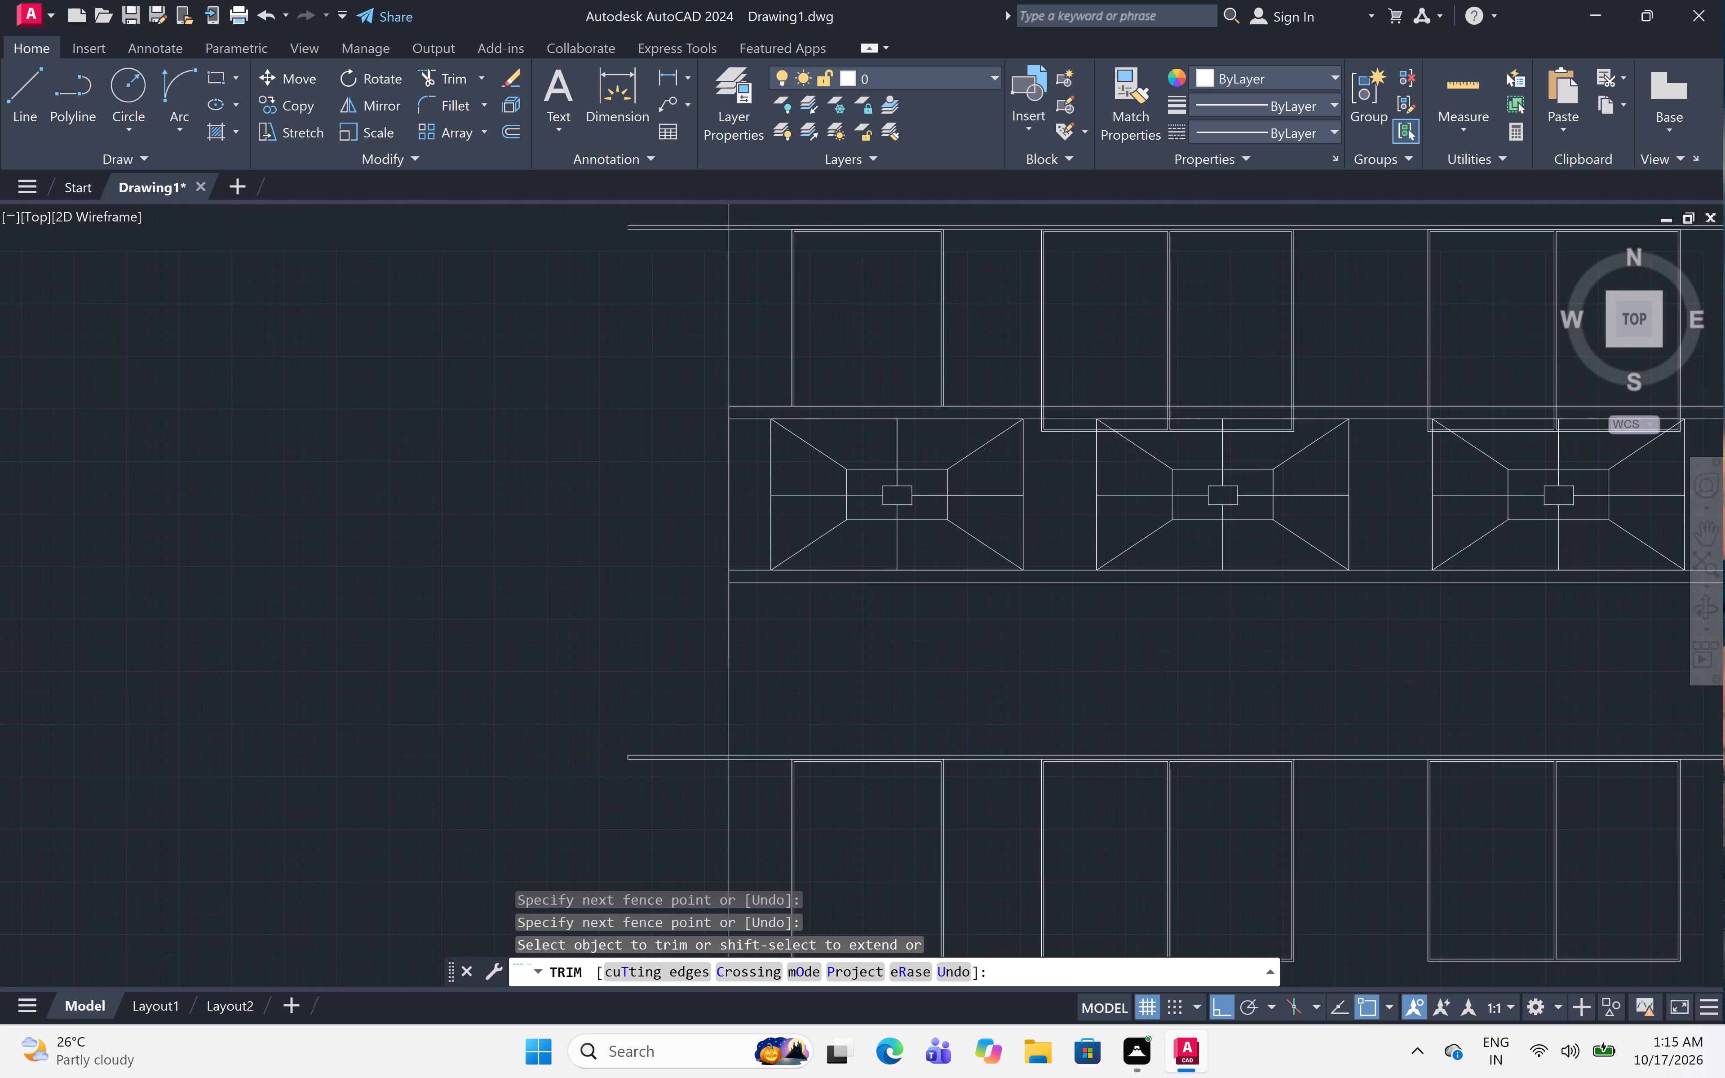
left_click(906, 447)
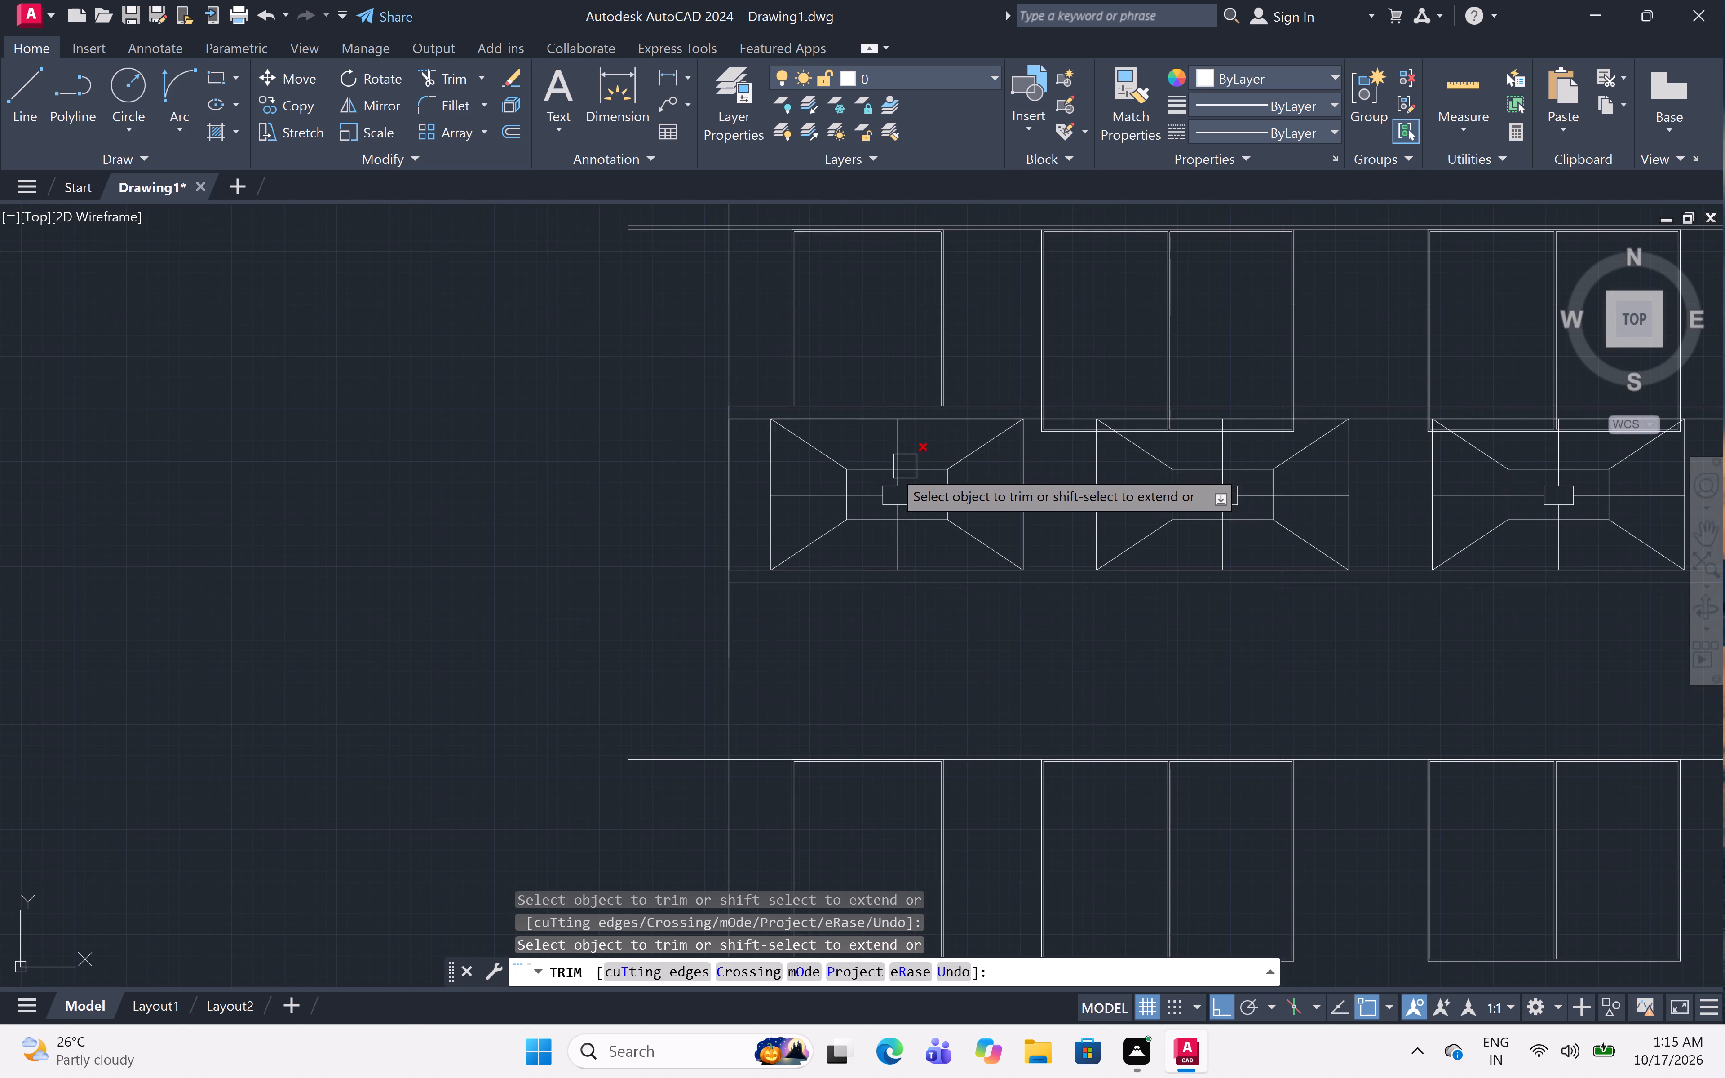
scroll(893, 470, "up", 3)
left_click(906, 497)
scroll(818, 512, "down", 4)
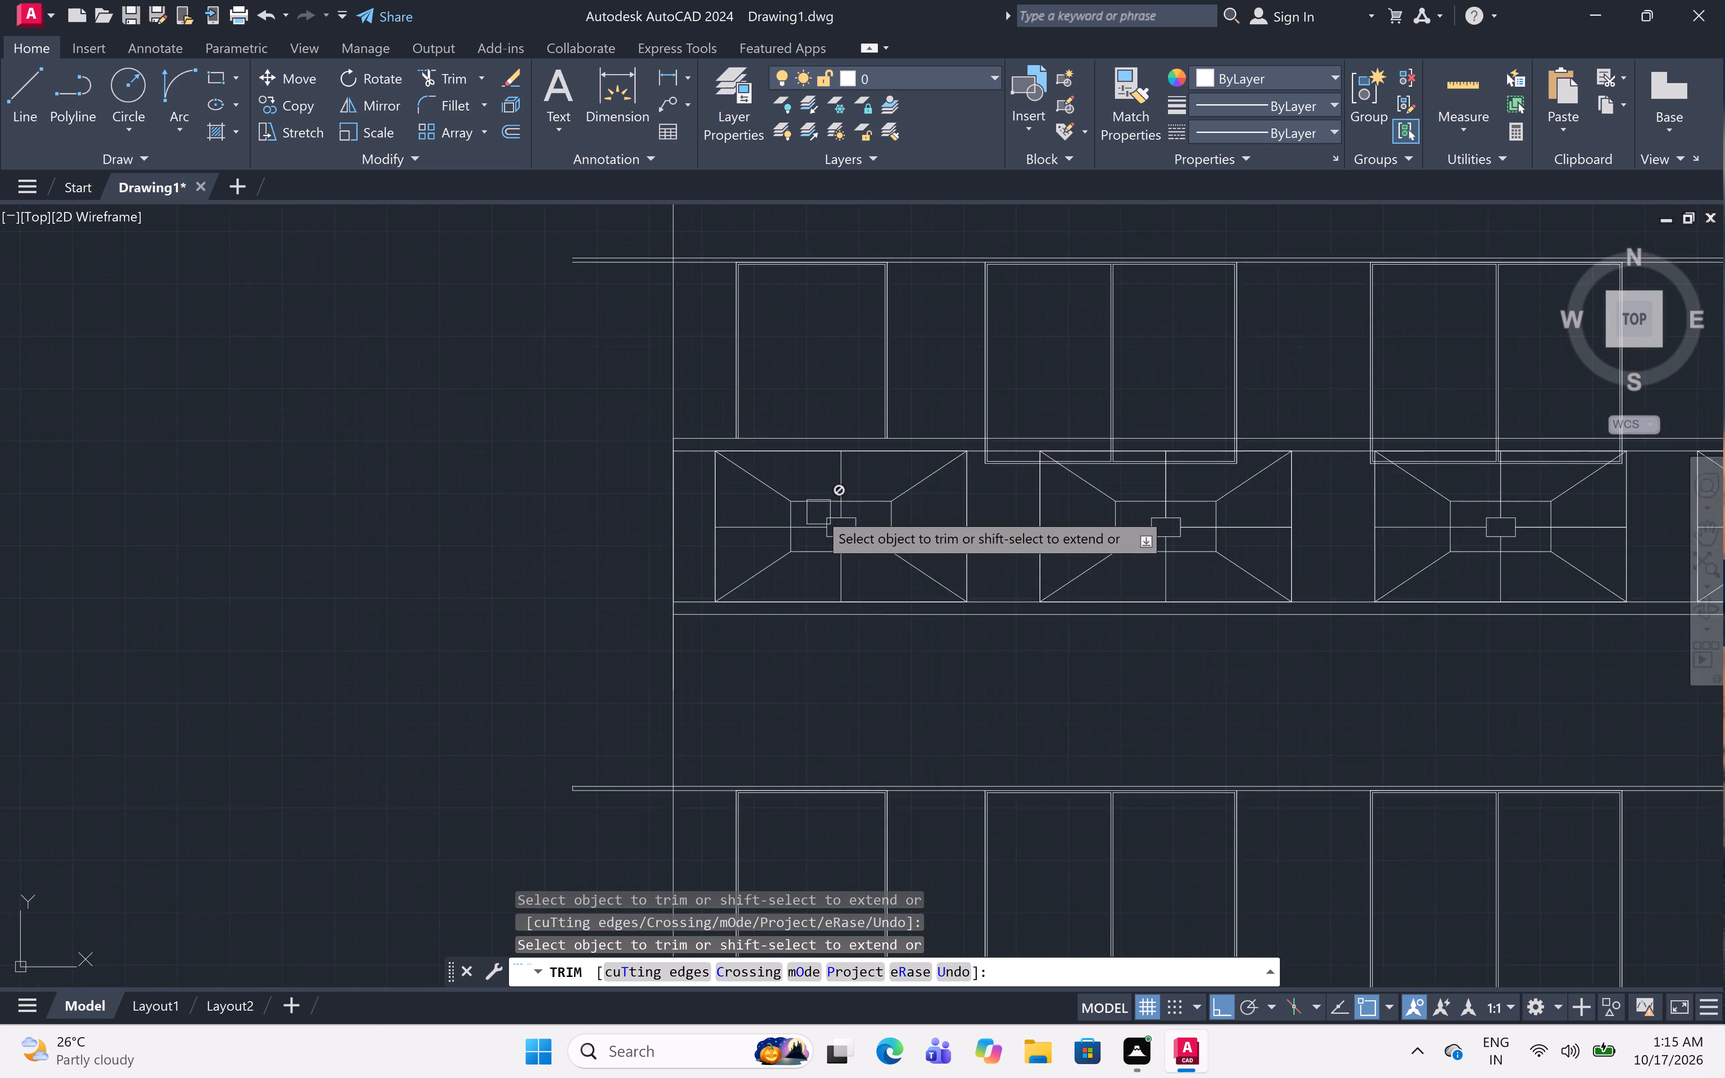
middle_click_drag(933, 622, 631, 560)
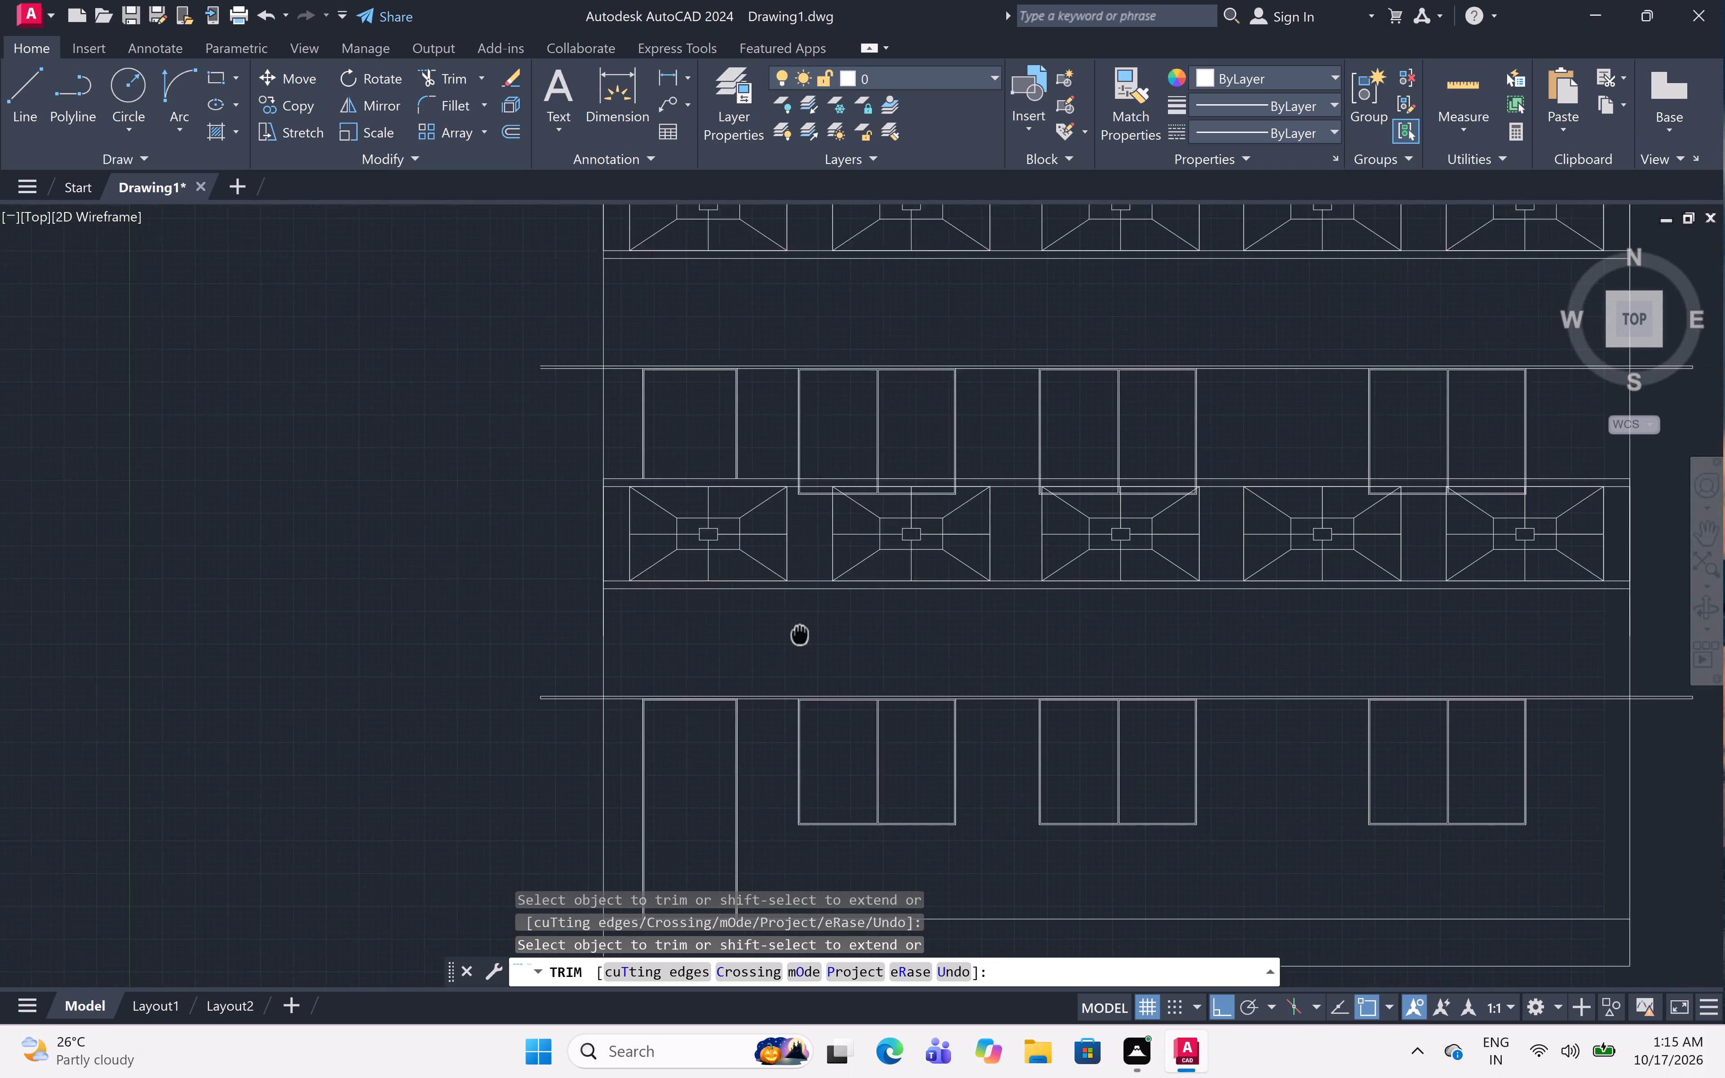
middle_click_drag(631, 560, 631, 559)
scroll(647, 565, "down", 1)
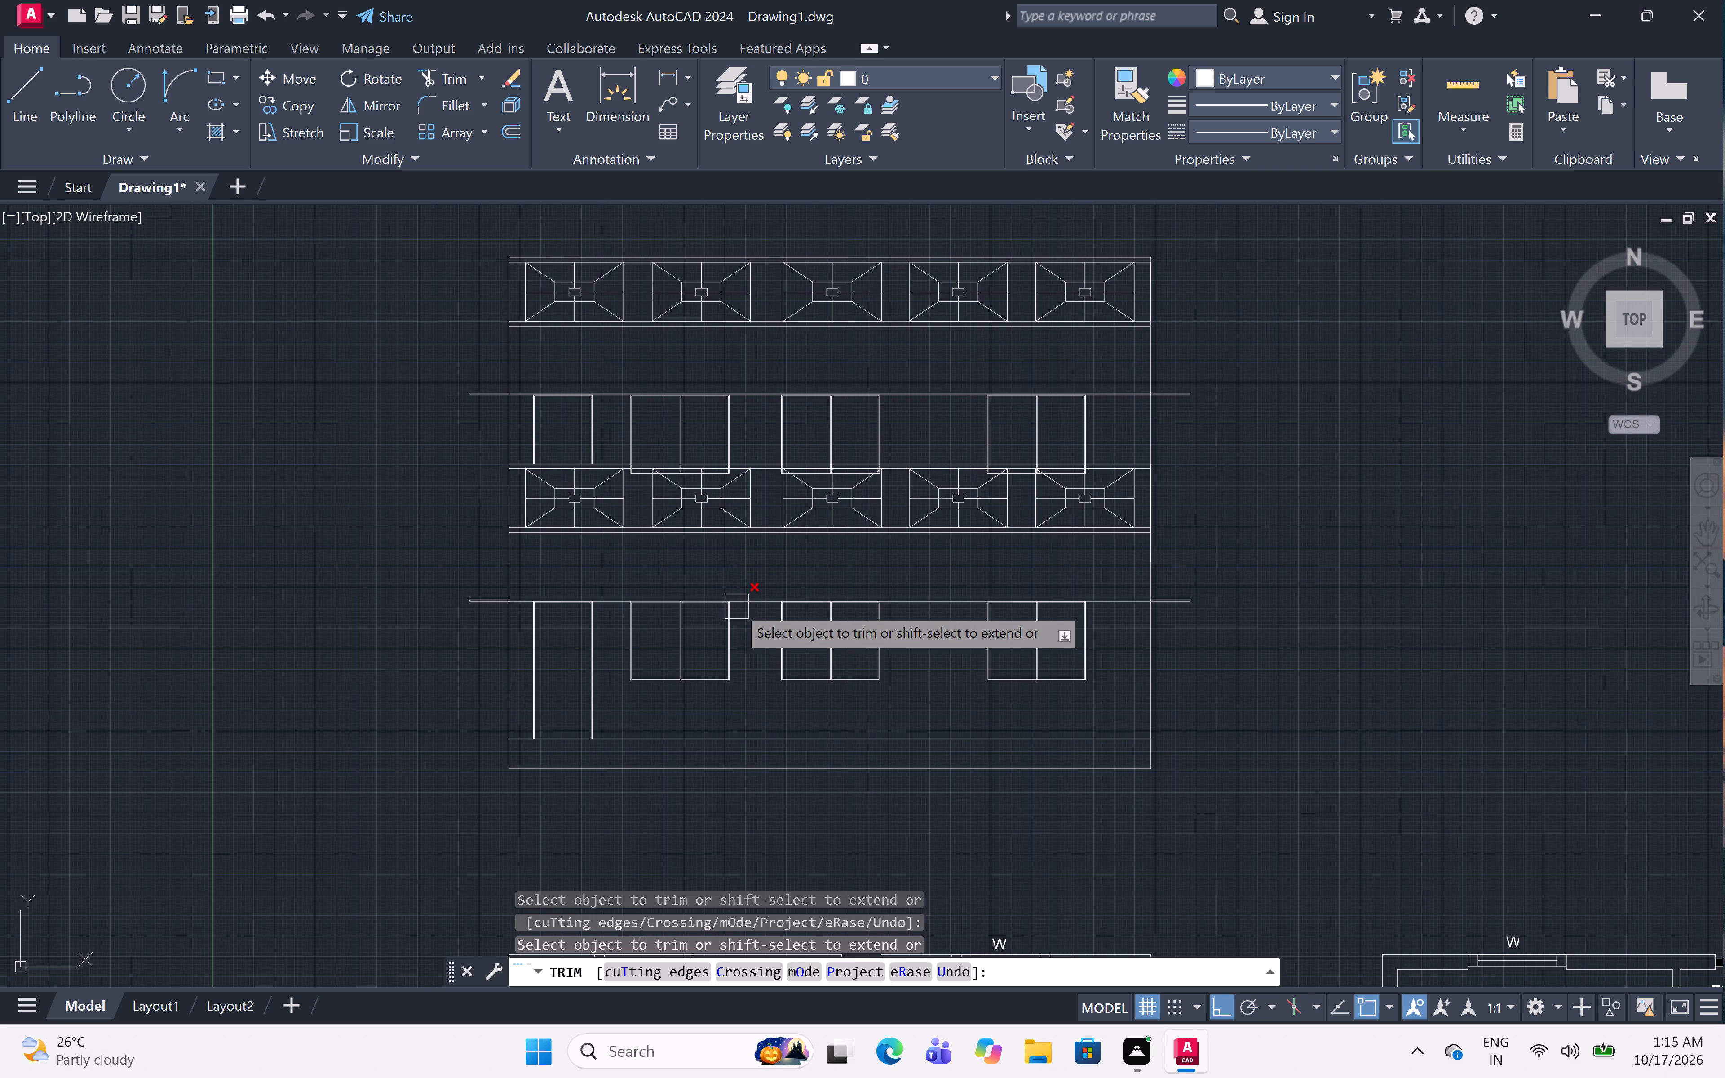
scroll(512, 499, "up", 1)
left_click(511, 499)
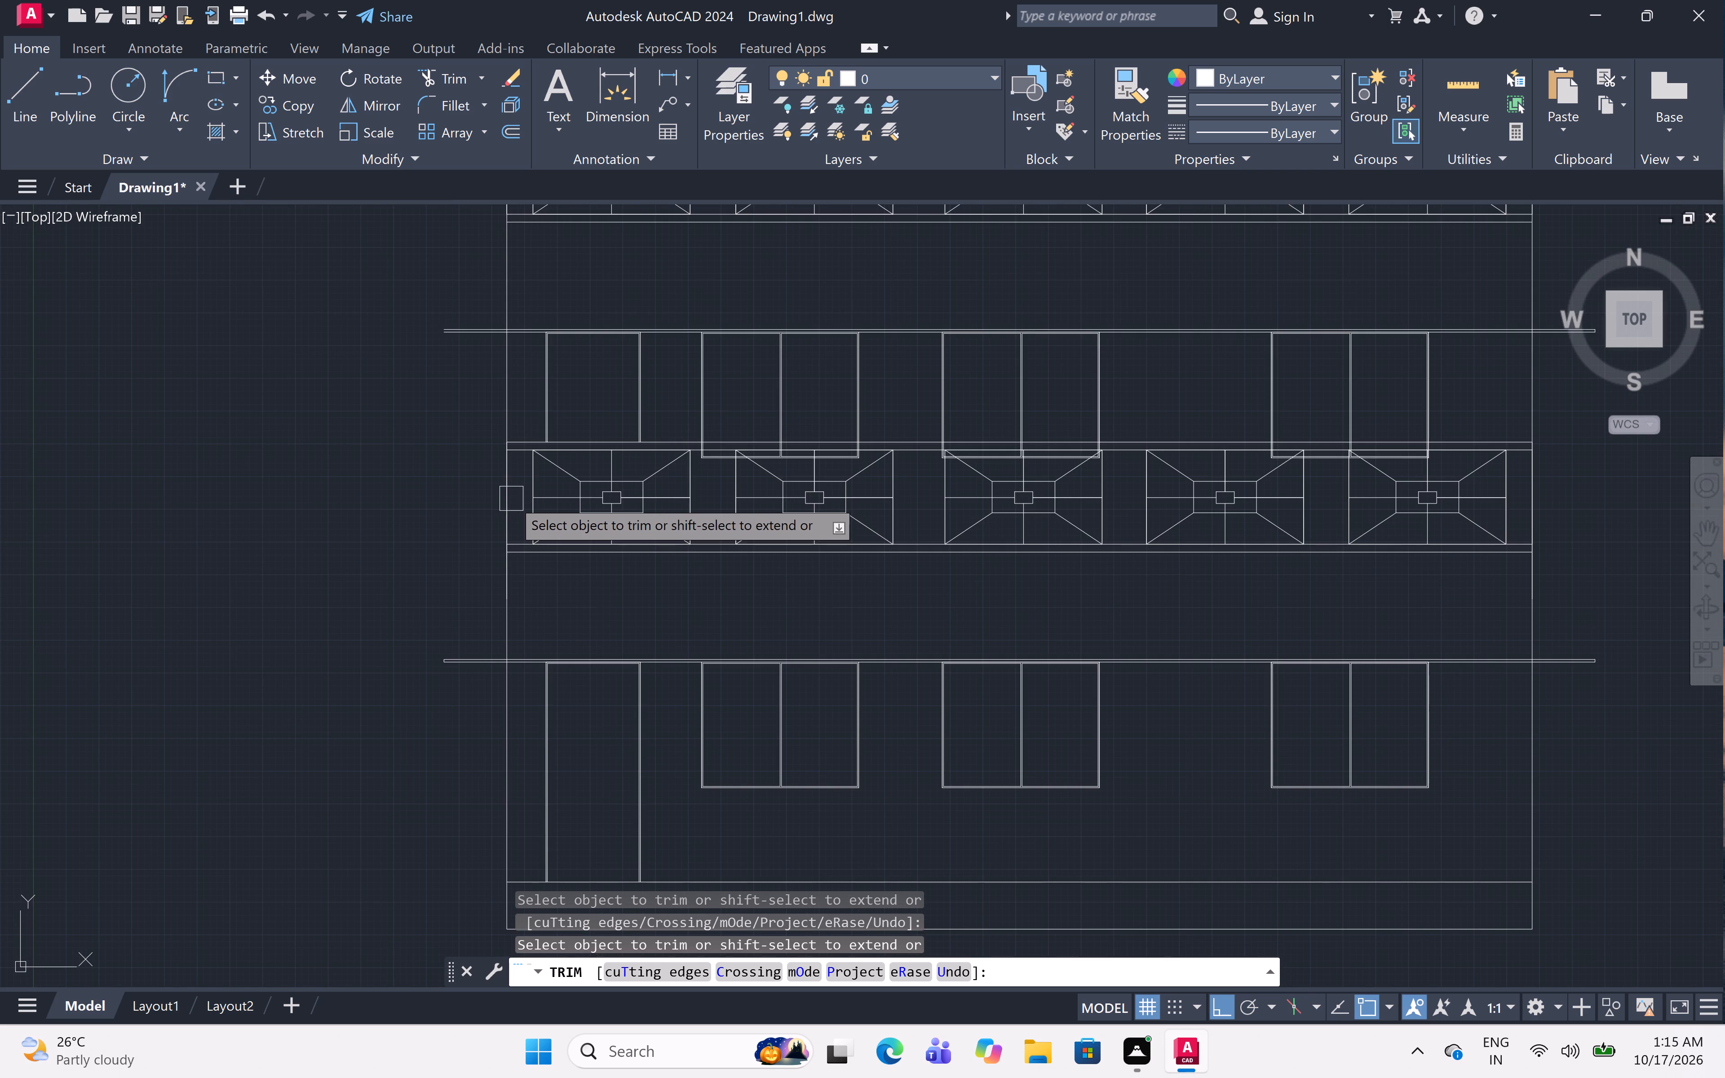
left_click(500, 583)
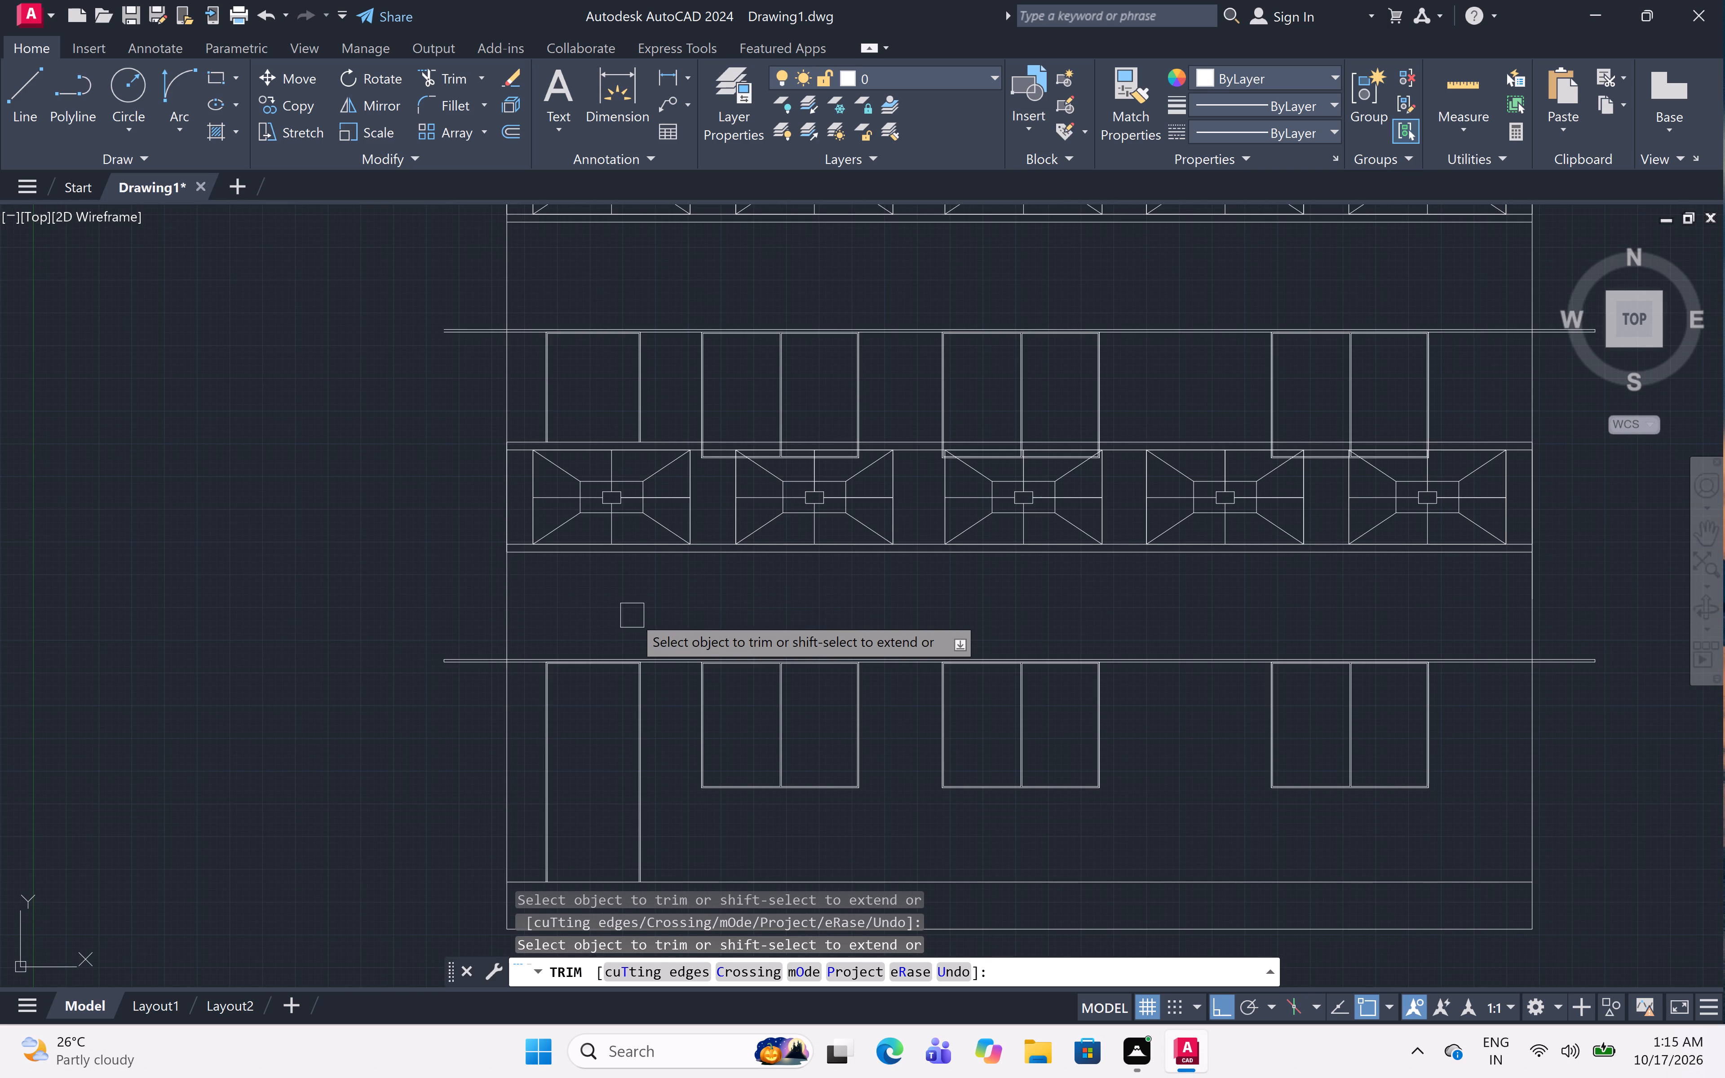
Trim the first upper-storey window's left frame lines between the lower parapet's two topmost lines.
scroll(632, 615, "down", 2)
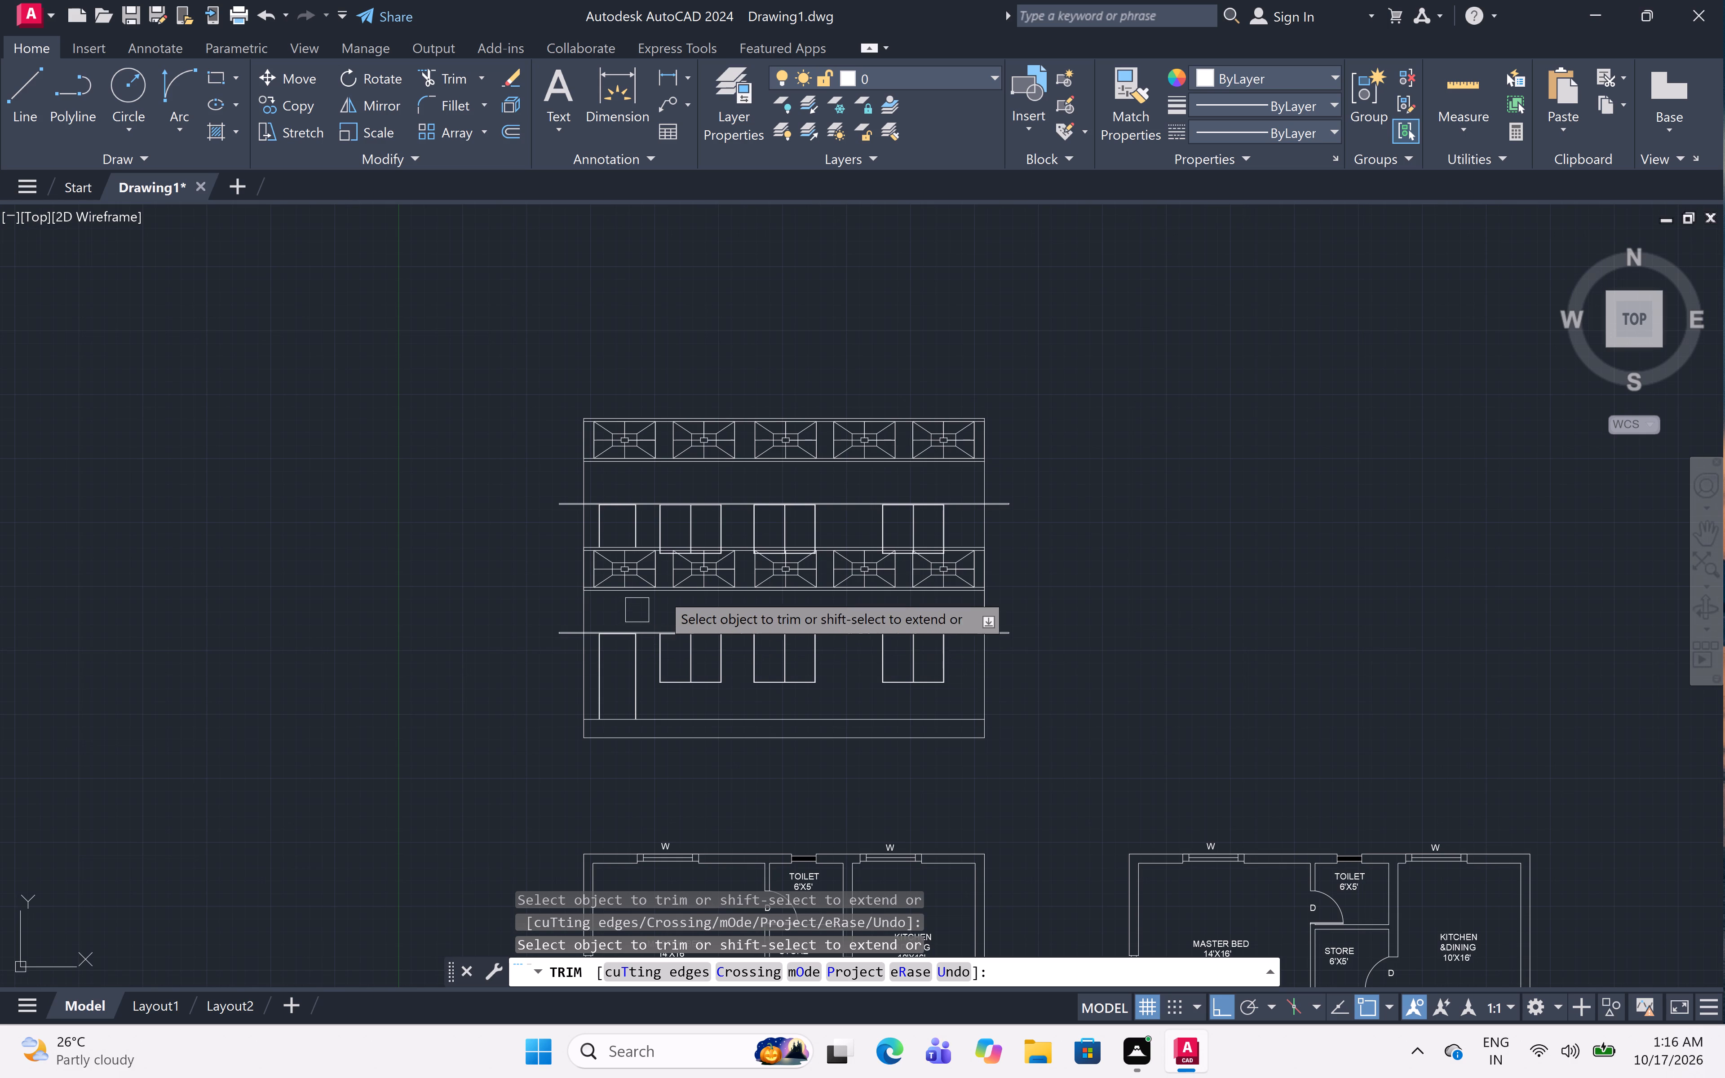
scroll(742, 538, "up", 4)
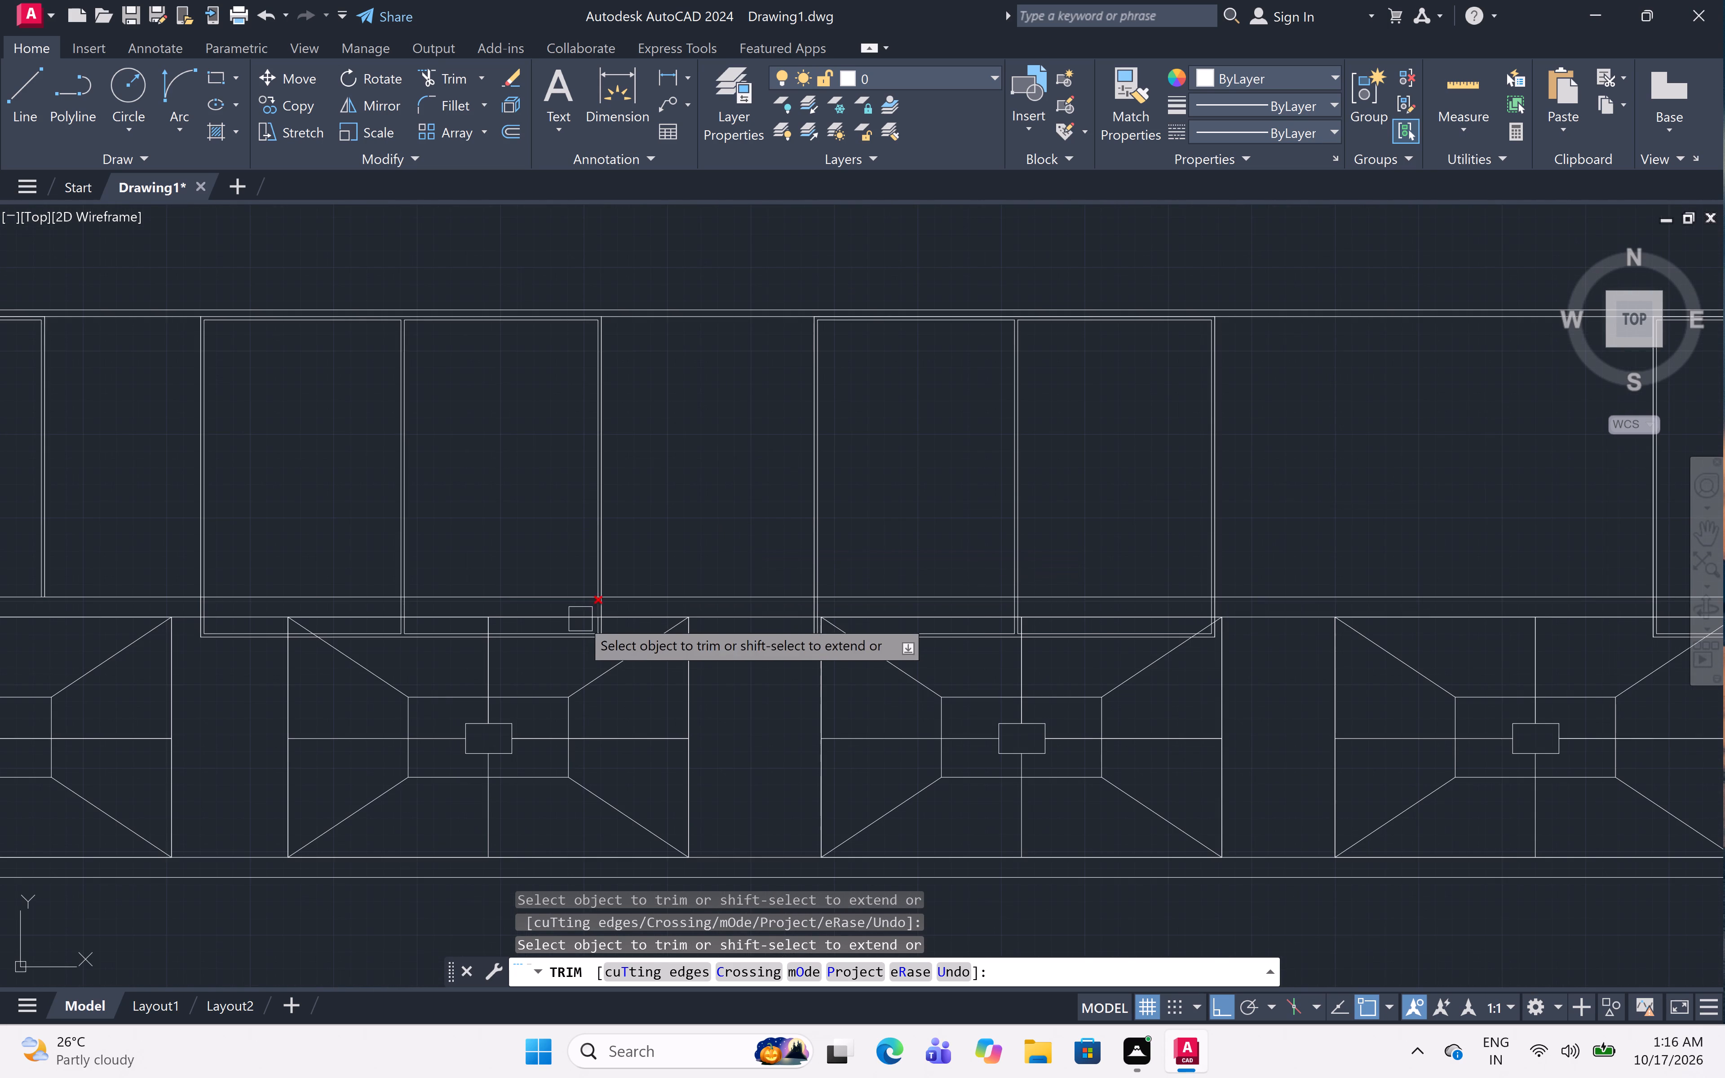
middle_click_drag(688, 538, 1001, 376)
scroll(738, 438, "up", 3)
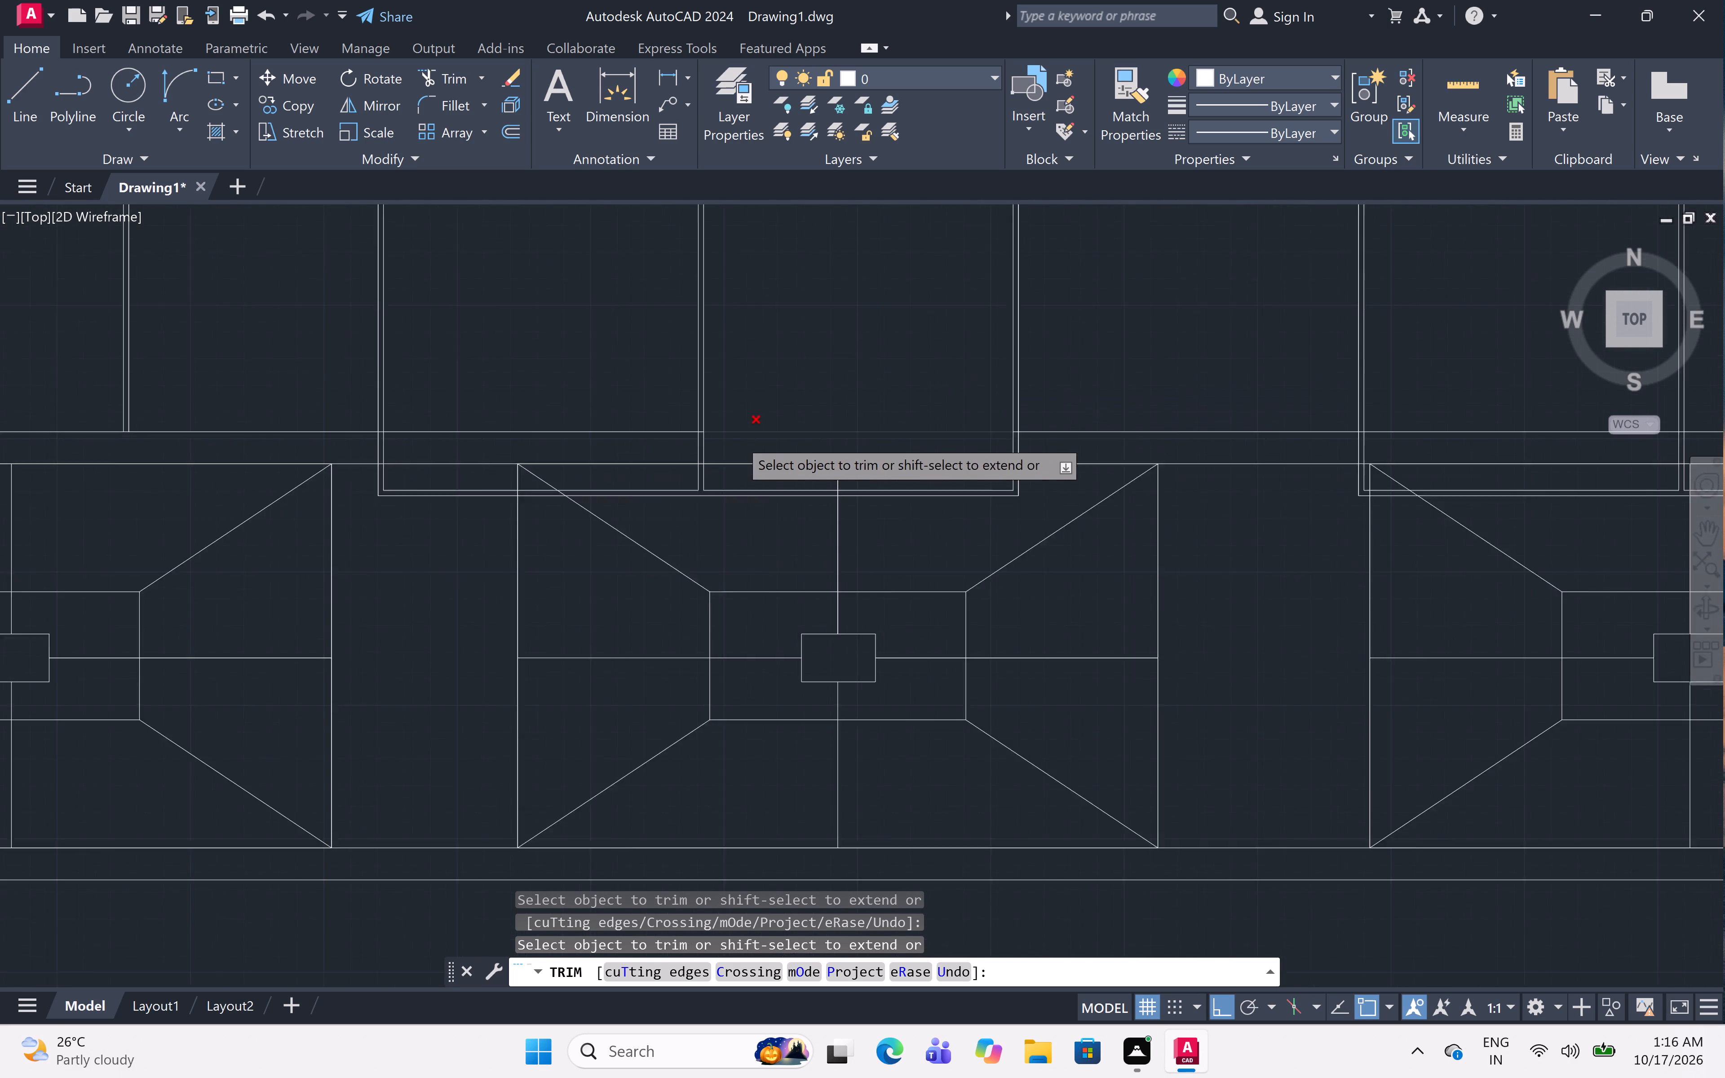
scroll(732, 429, "down", 3)
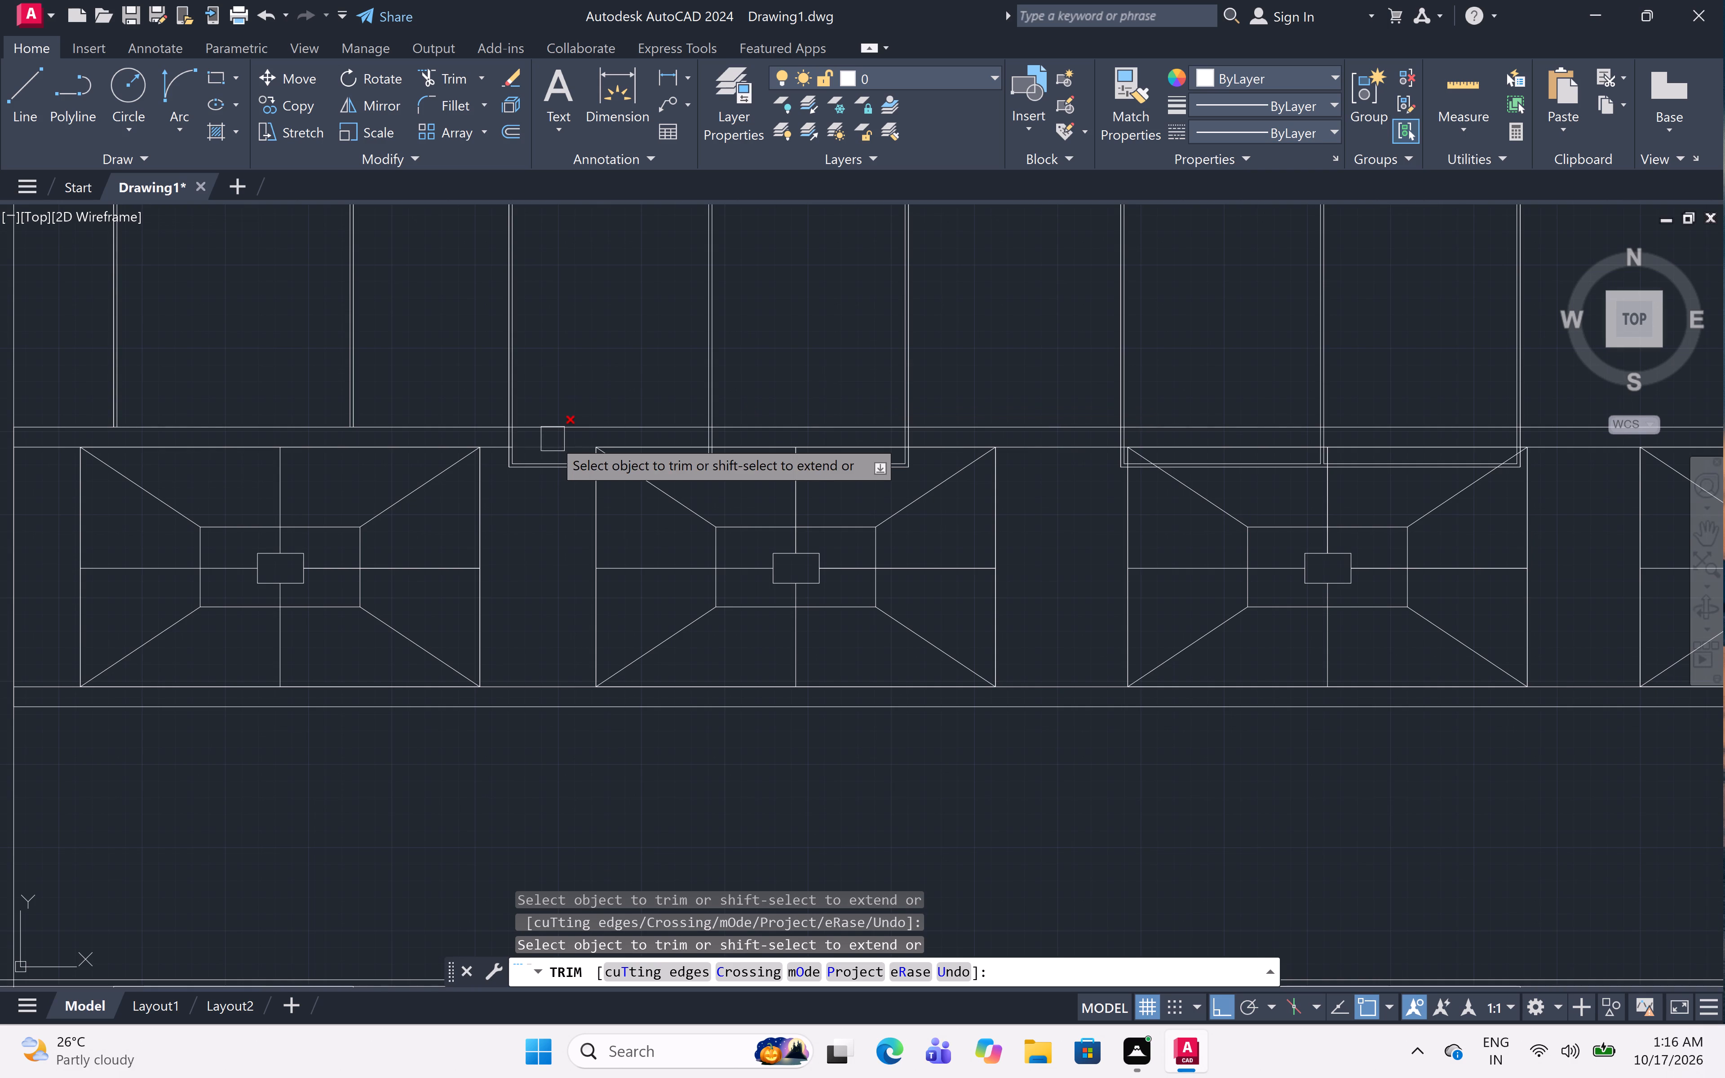
scroll(517, 439, "up", 3)
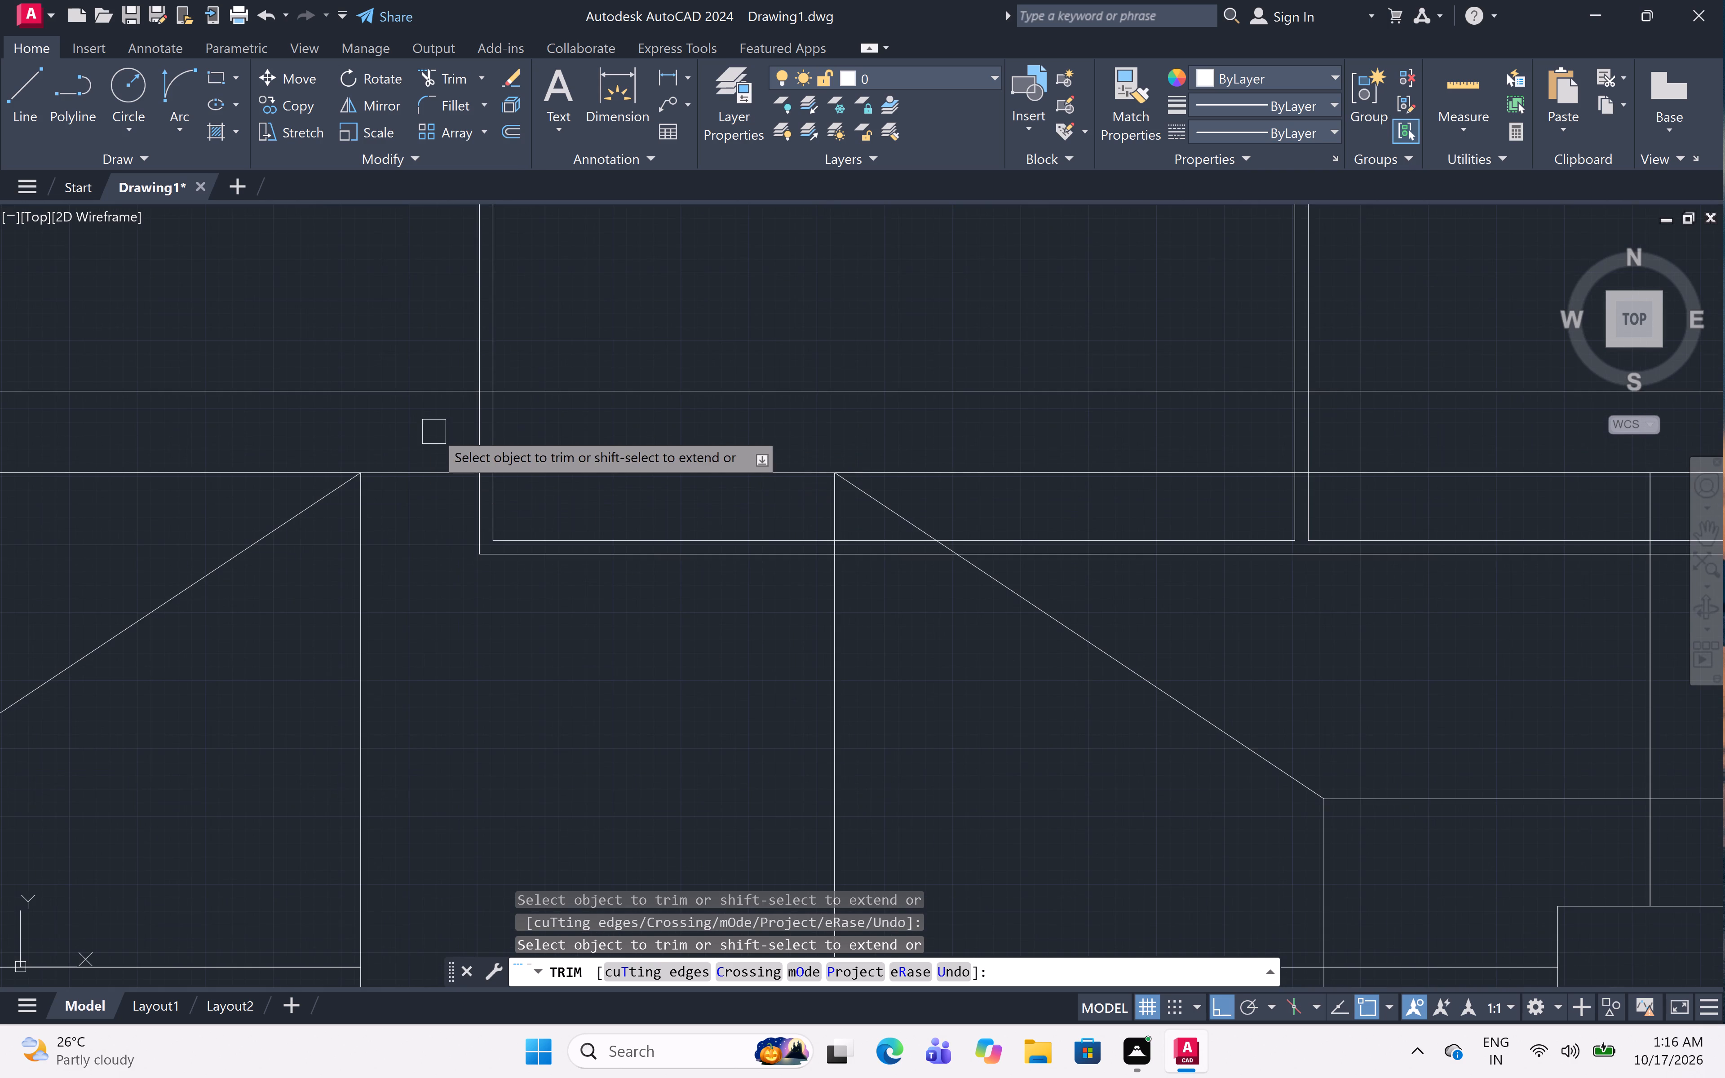
left_click(435, 430)
left_click(673, 426)
Trim the first upper-storey window's middle and right frame lines between the lower parapet's two topmost lines.
scroll(672, 426, "down", 2)
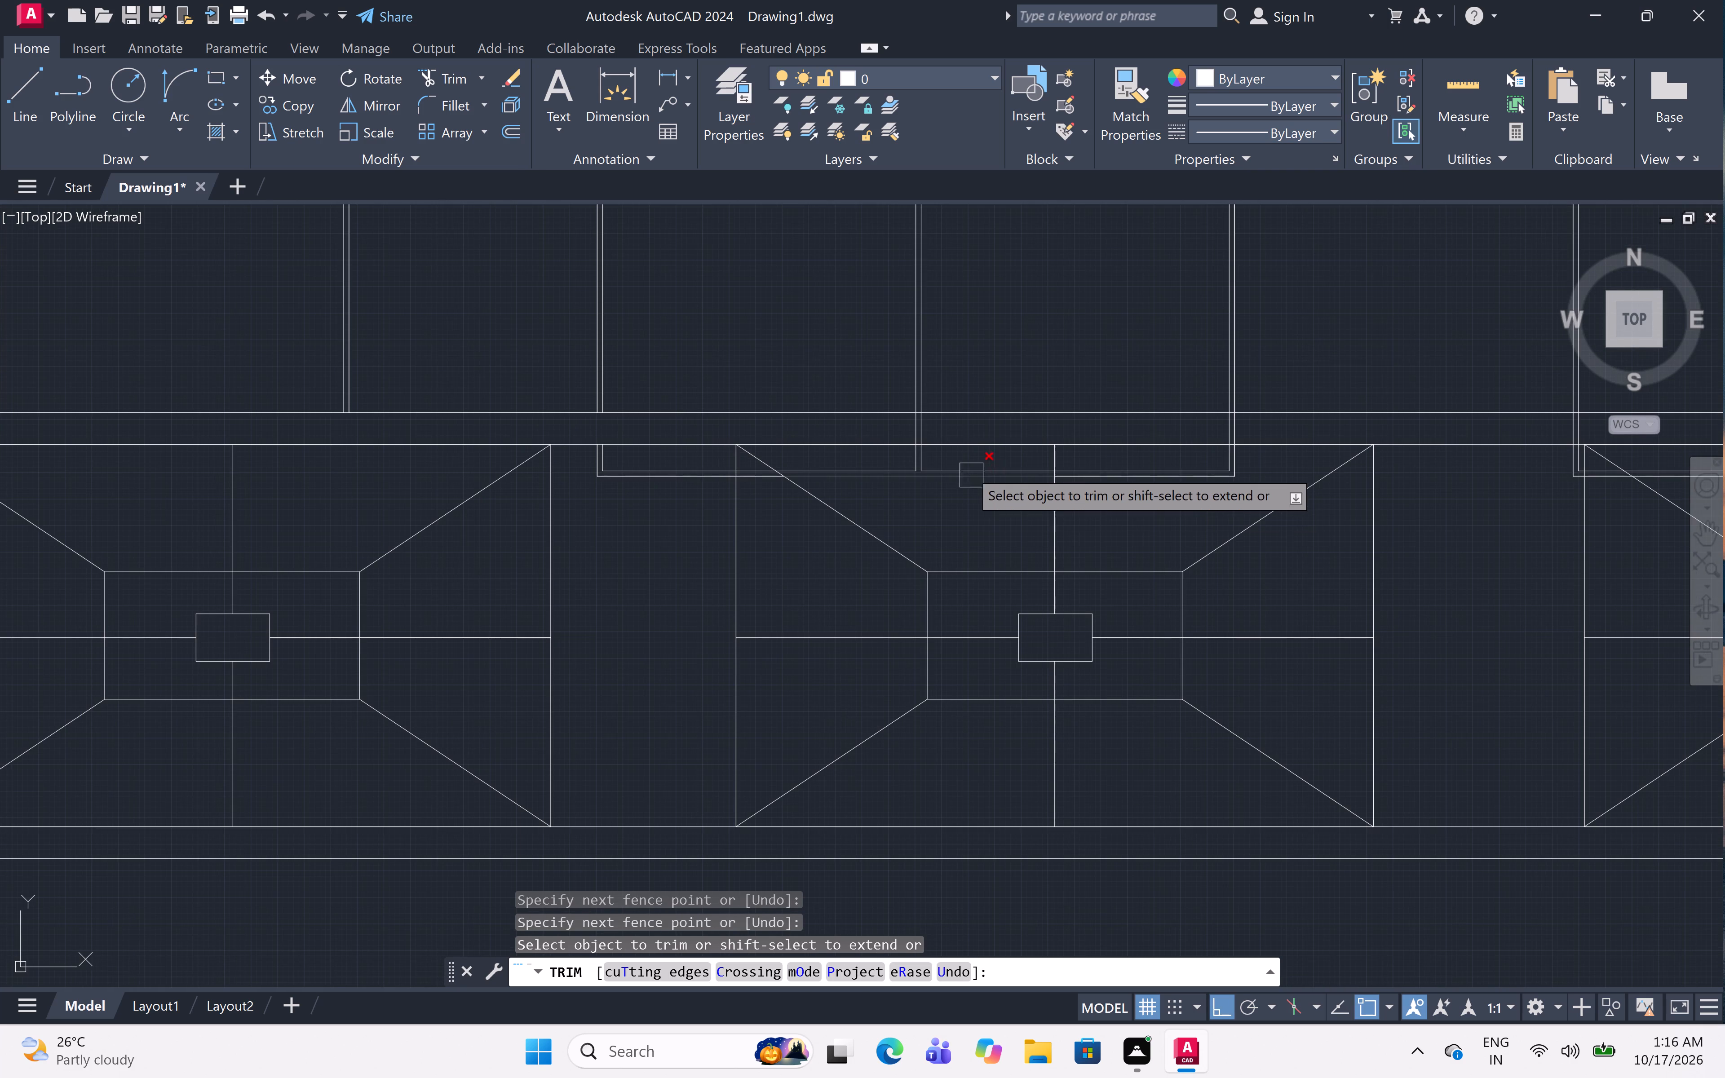
scroll(968, 429, "up", 3)
left_click_drag(667, 435, 673, 434)
left_click(899, 446)
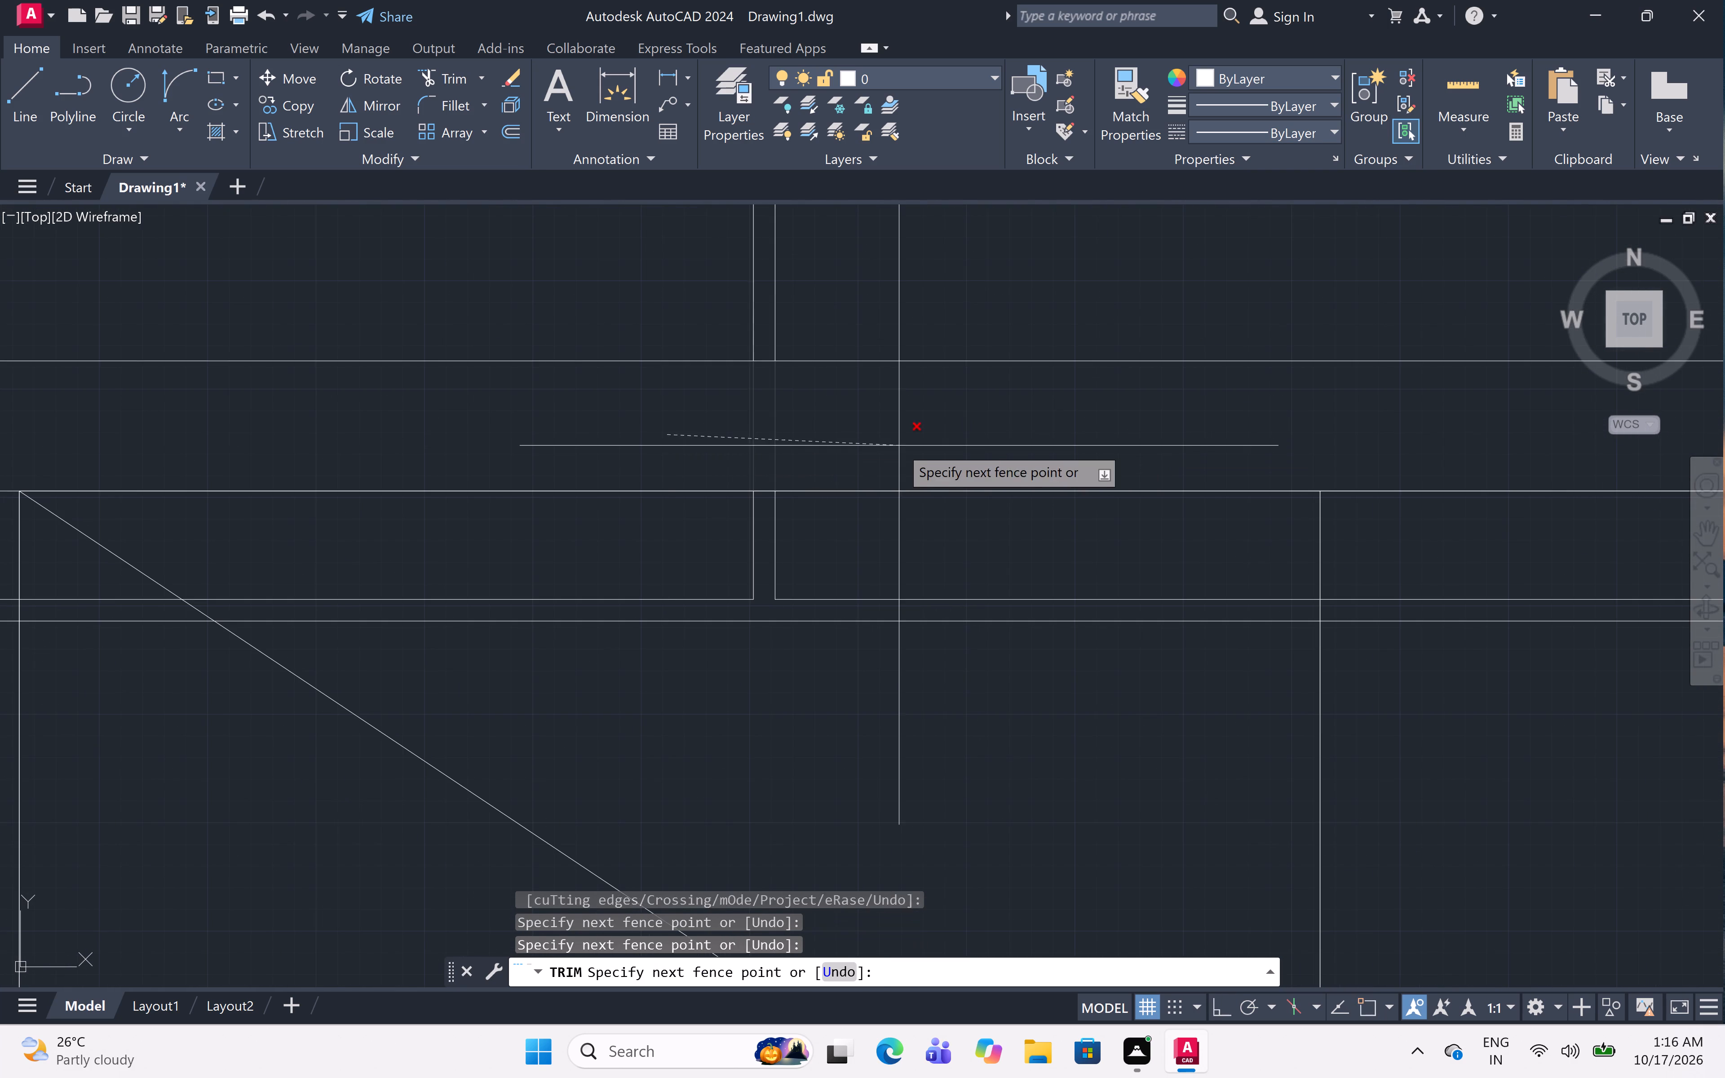
scroll(899, 446, "down", 3)
scroll(1116, 432, "up", 1)
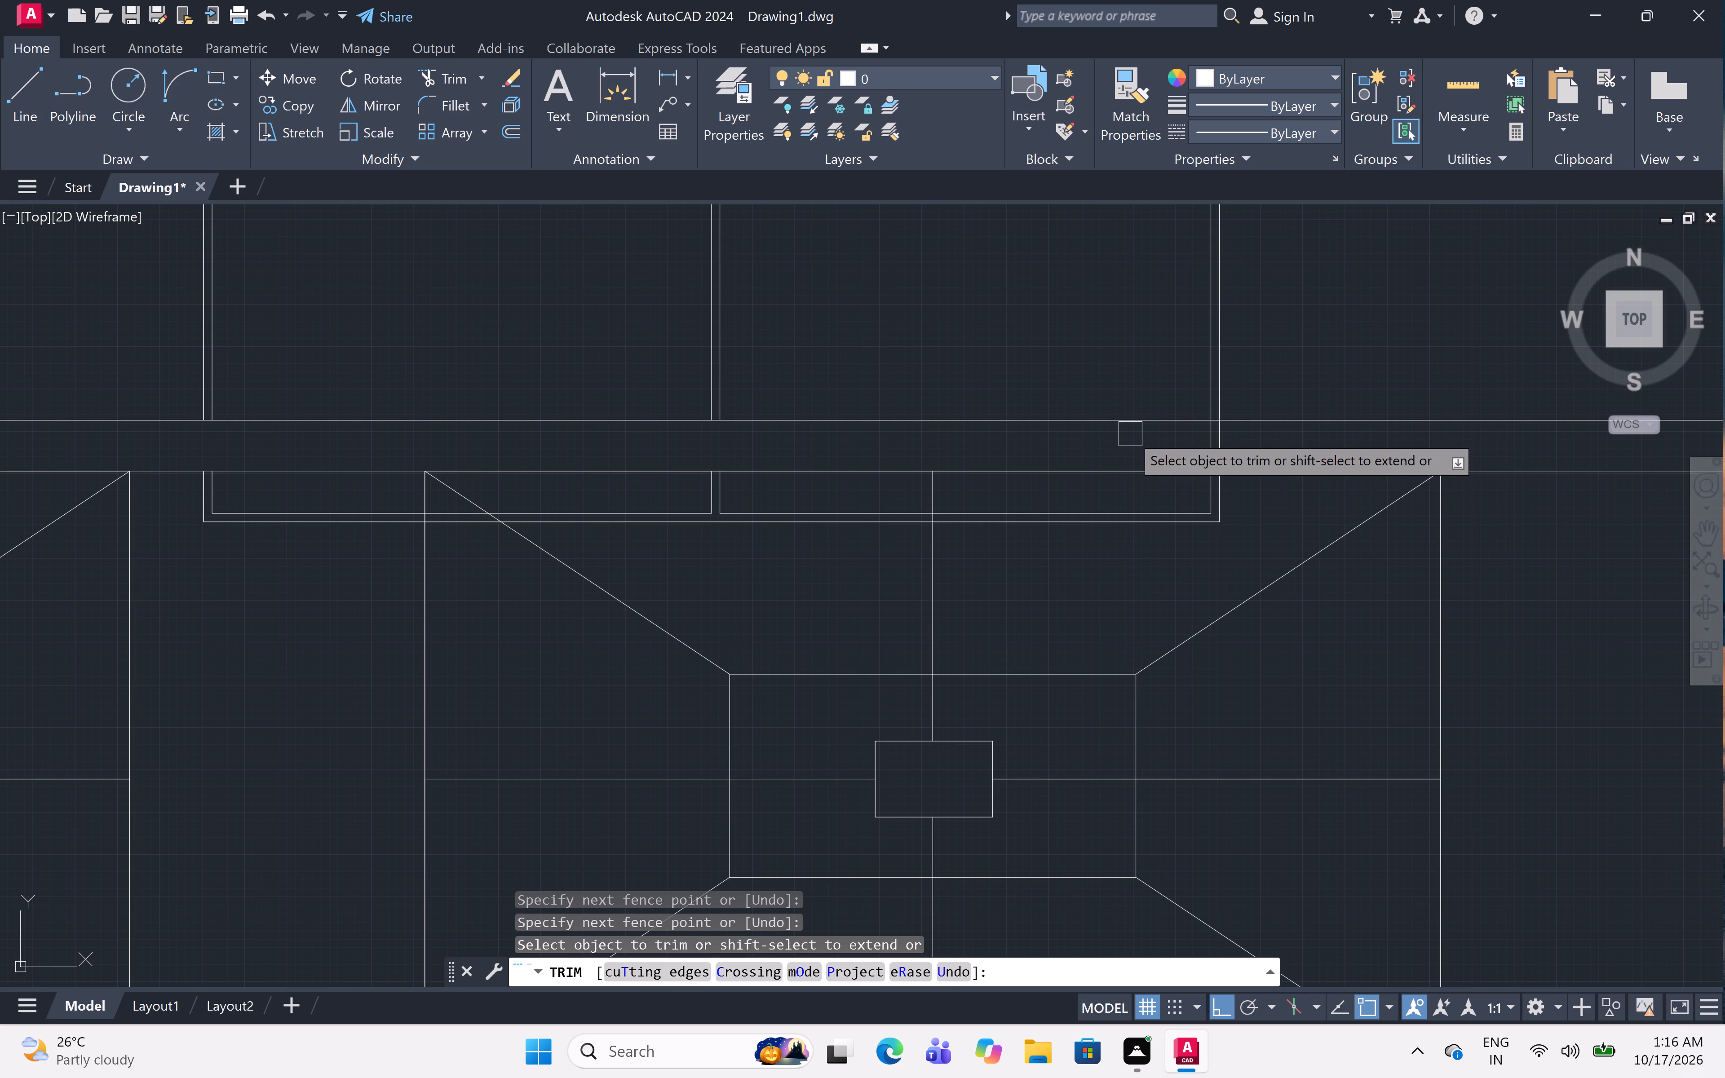
left_click(1134, 439)
left_click(1371, 452)
Trim the second upper-storey window's left frame lines between the lower parapet's two topmost lines.
scroll(1151, 506, "down", 5)
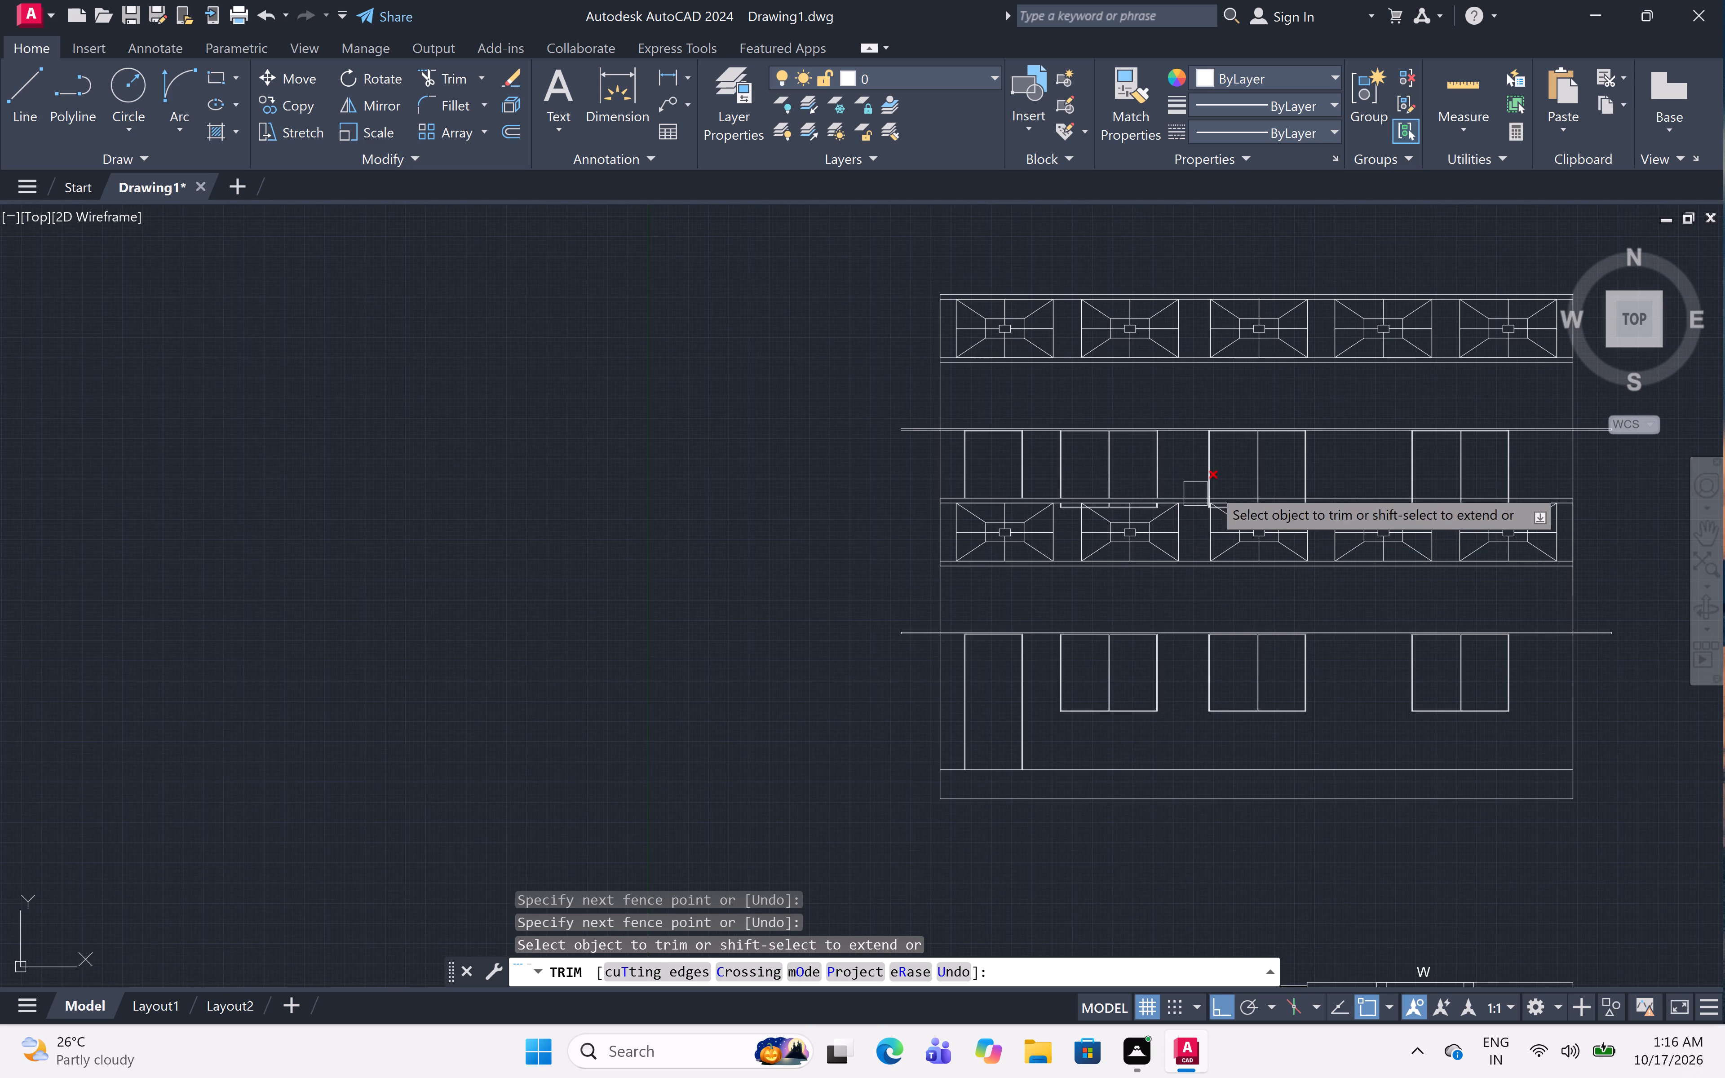
scroll(1212, 486, "up", 4)
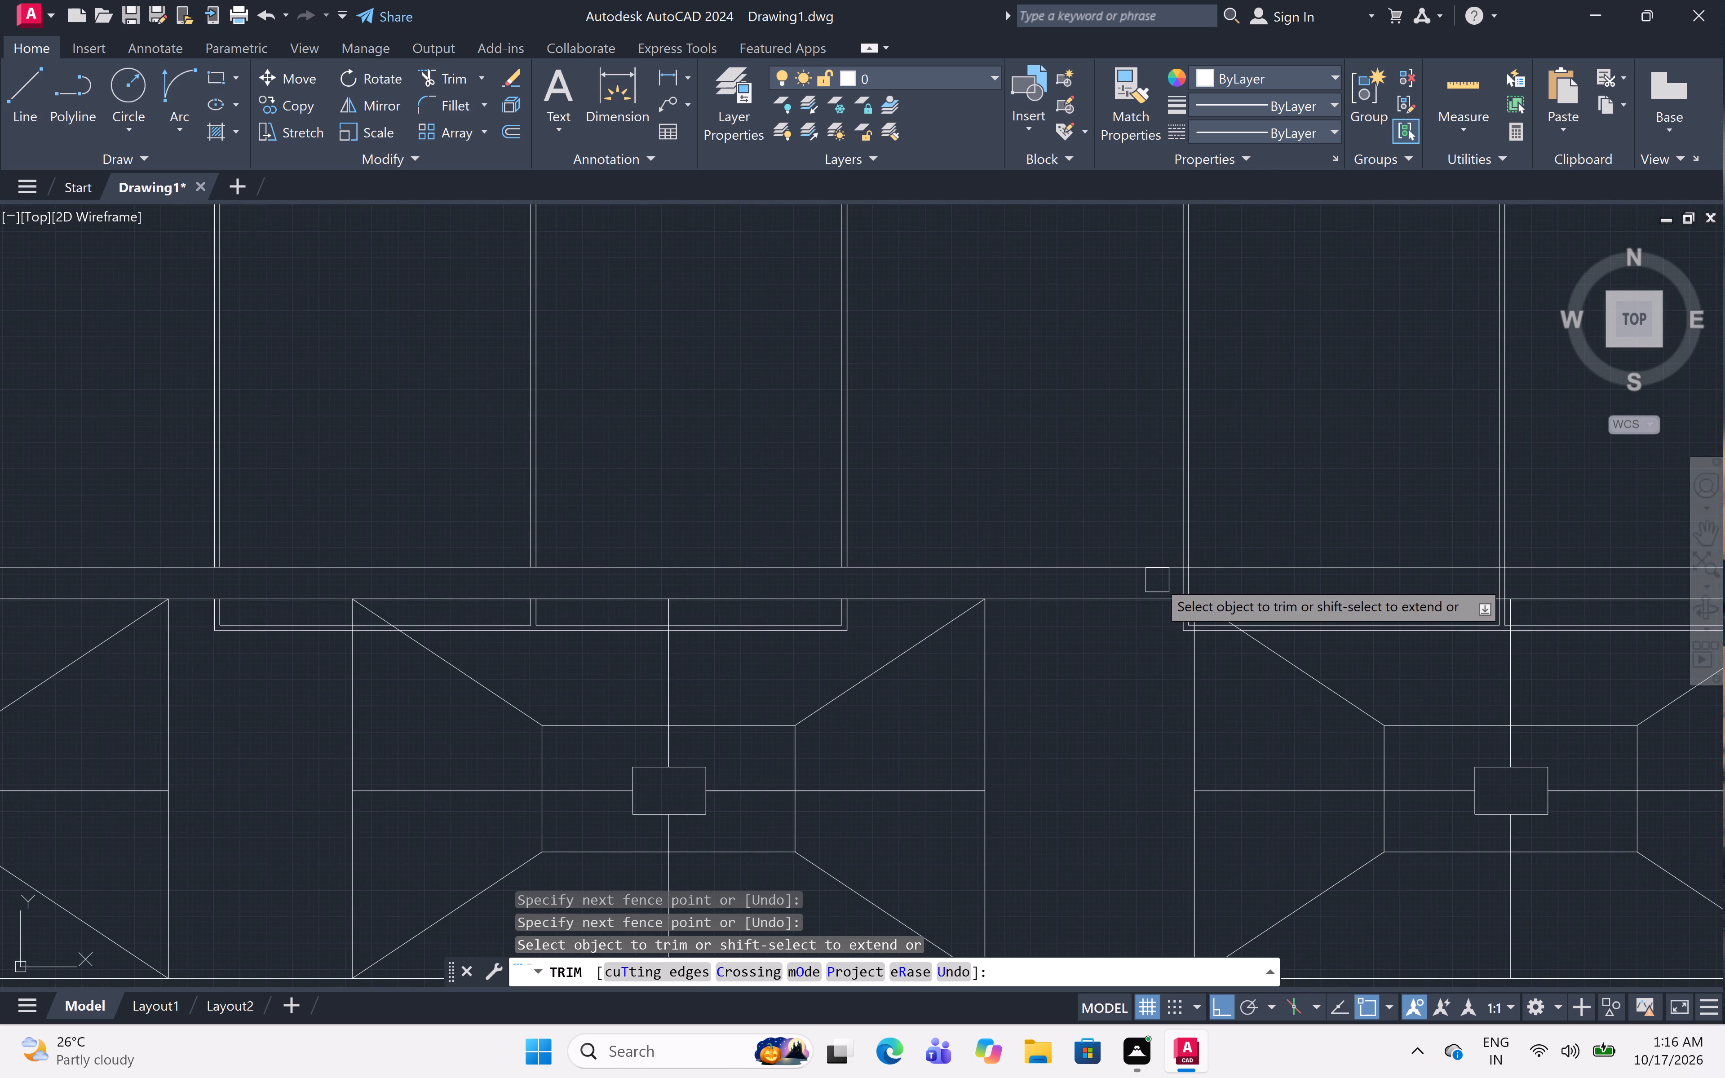
scroll(1157, 580, "up", 2)
left_click(1157, 580)
left_click(1175, 576)
left_click(1175, 576)
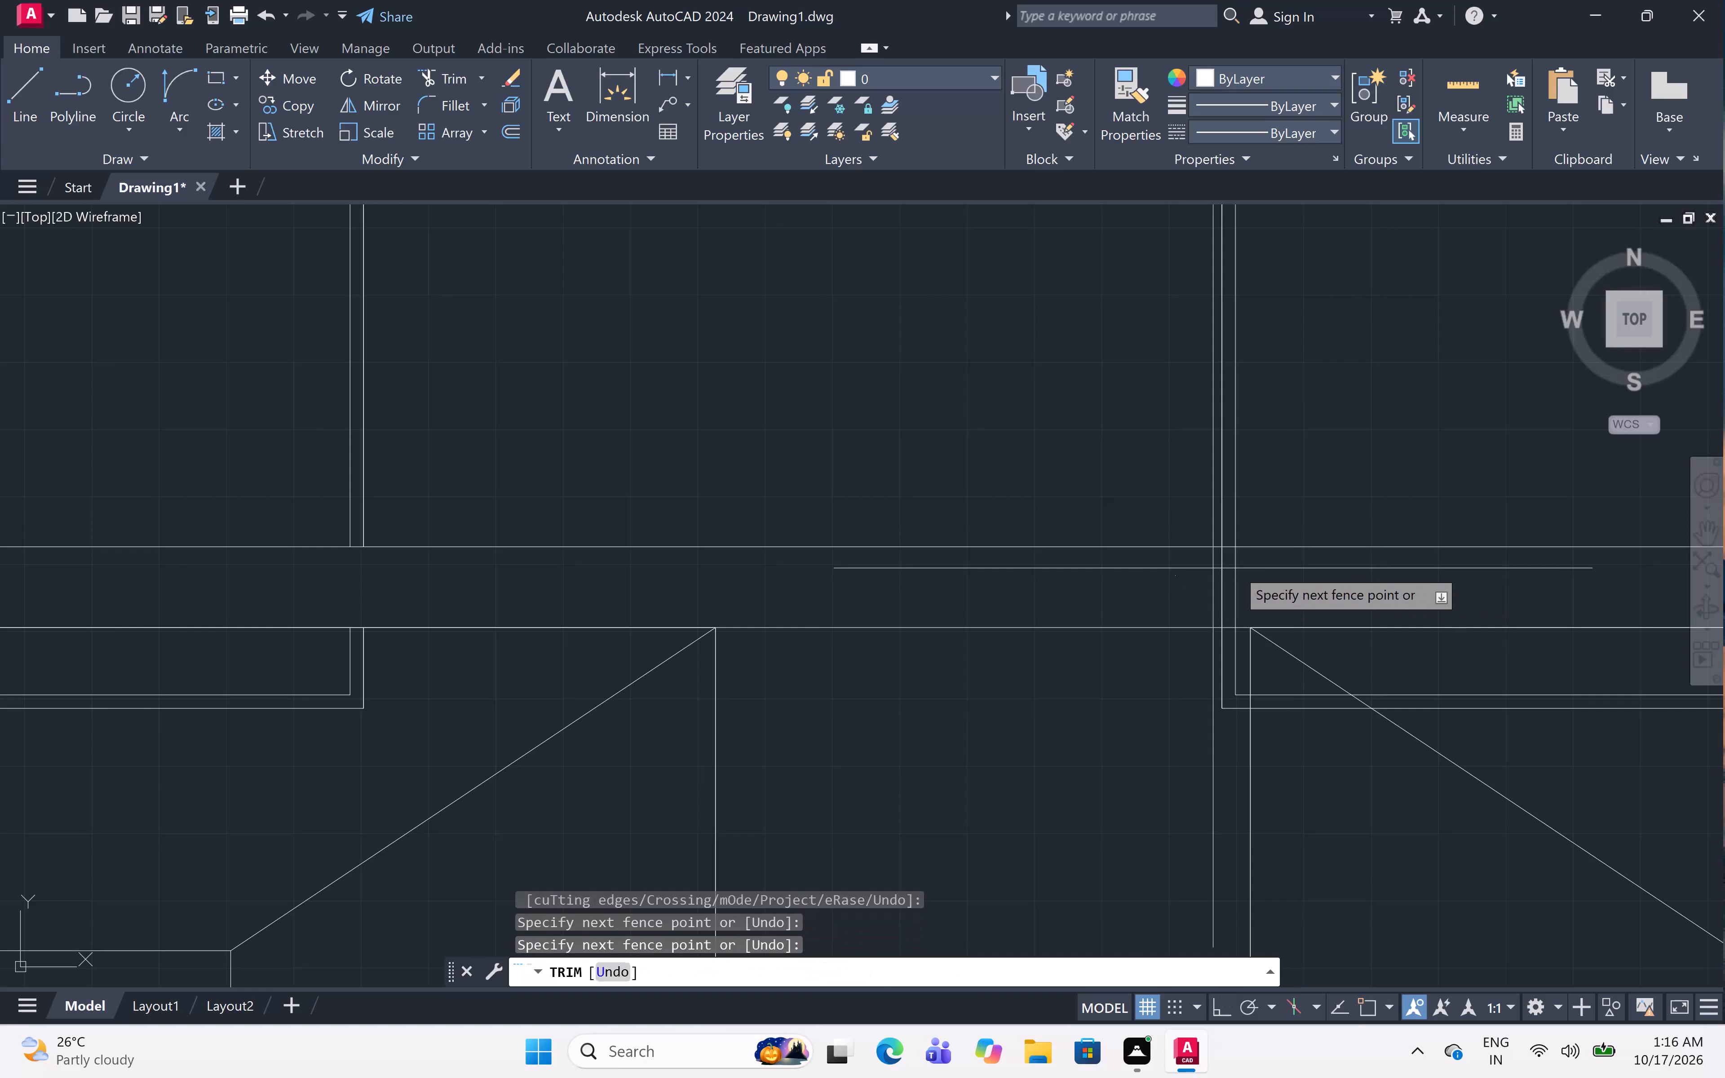
left_click(1294, 567)
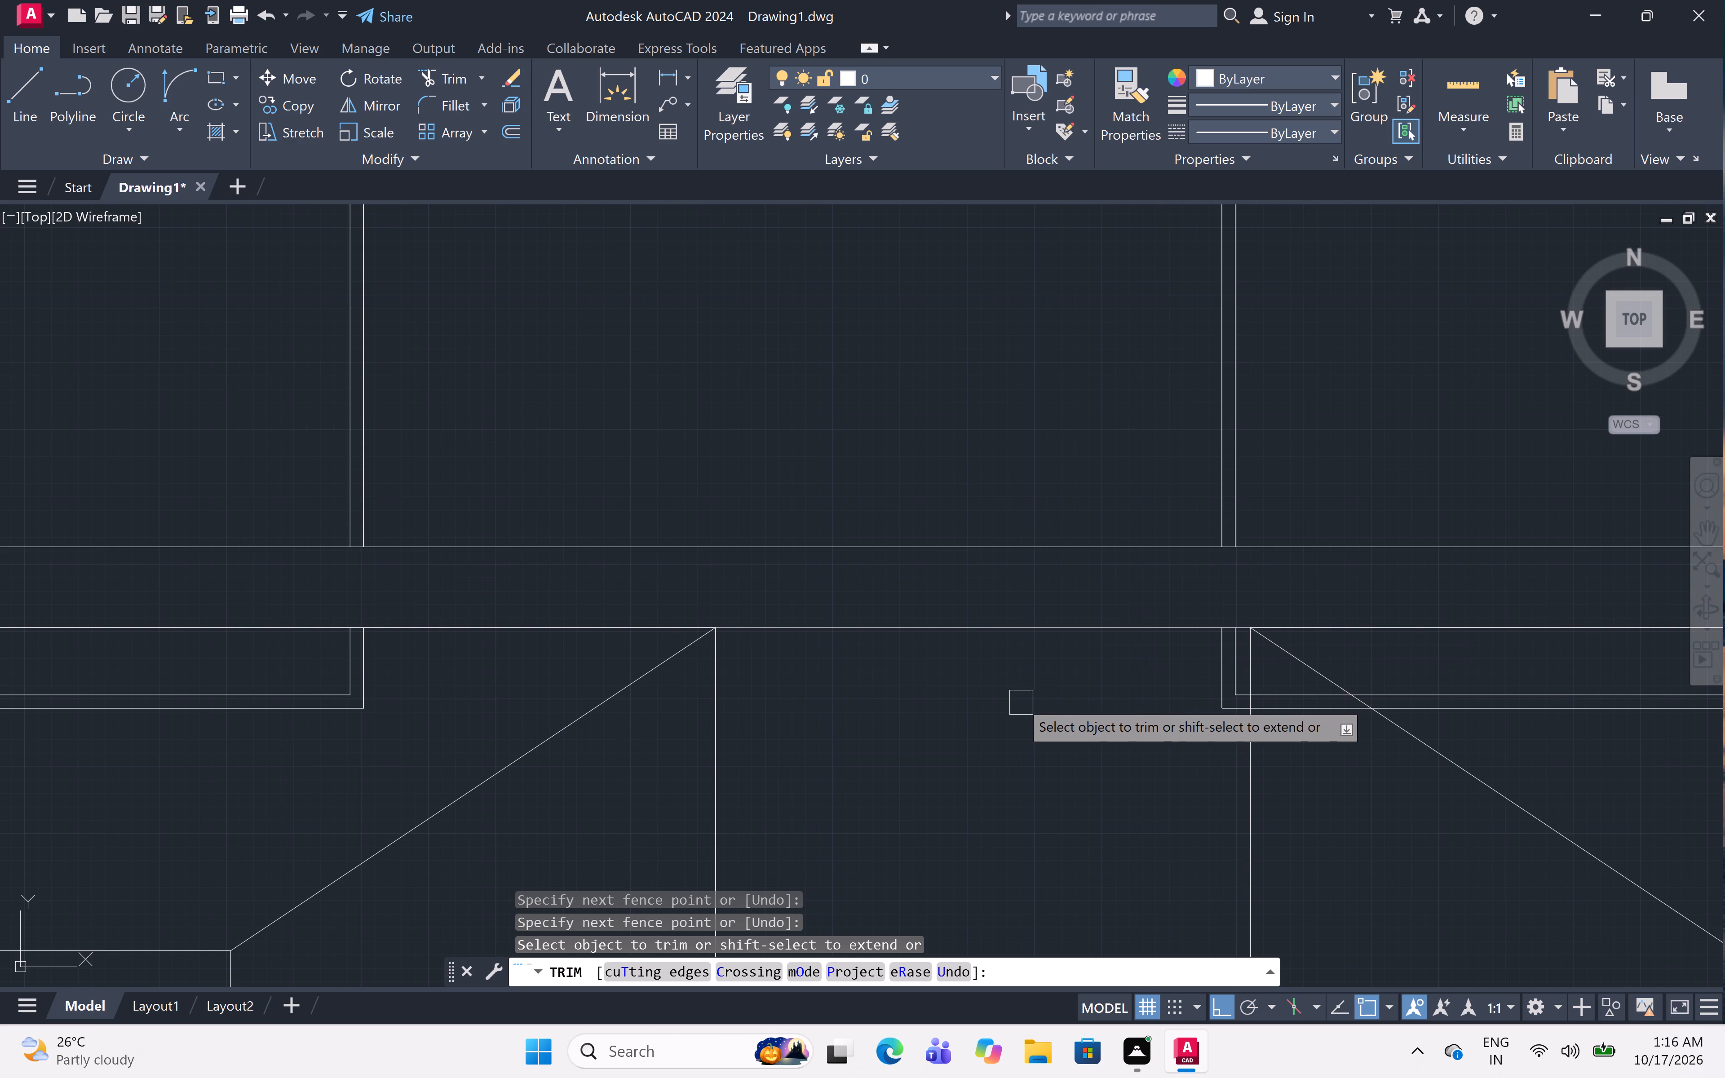
Trim the second upper-storey window's middle and right frame lines between the lower parapet's two topmost lines.
scroll(1014, 683, "down", 5)
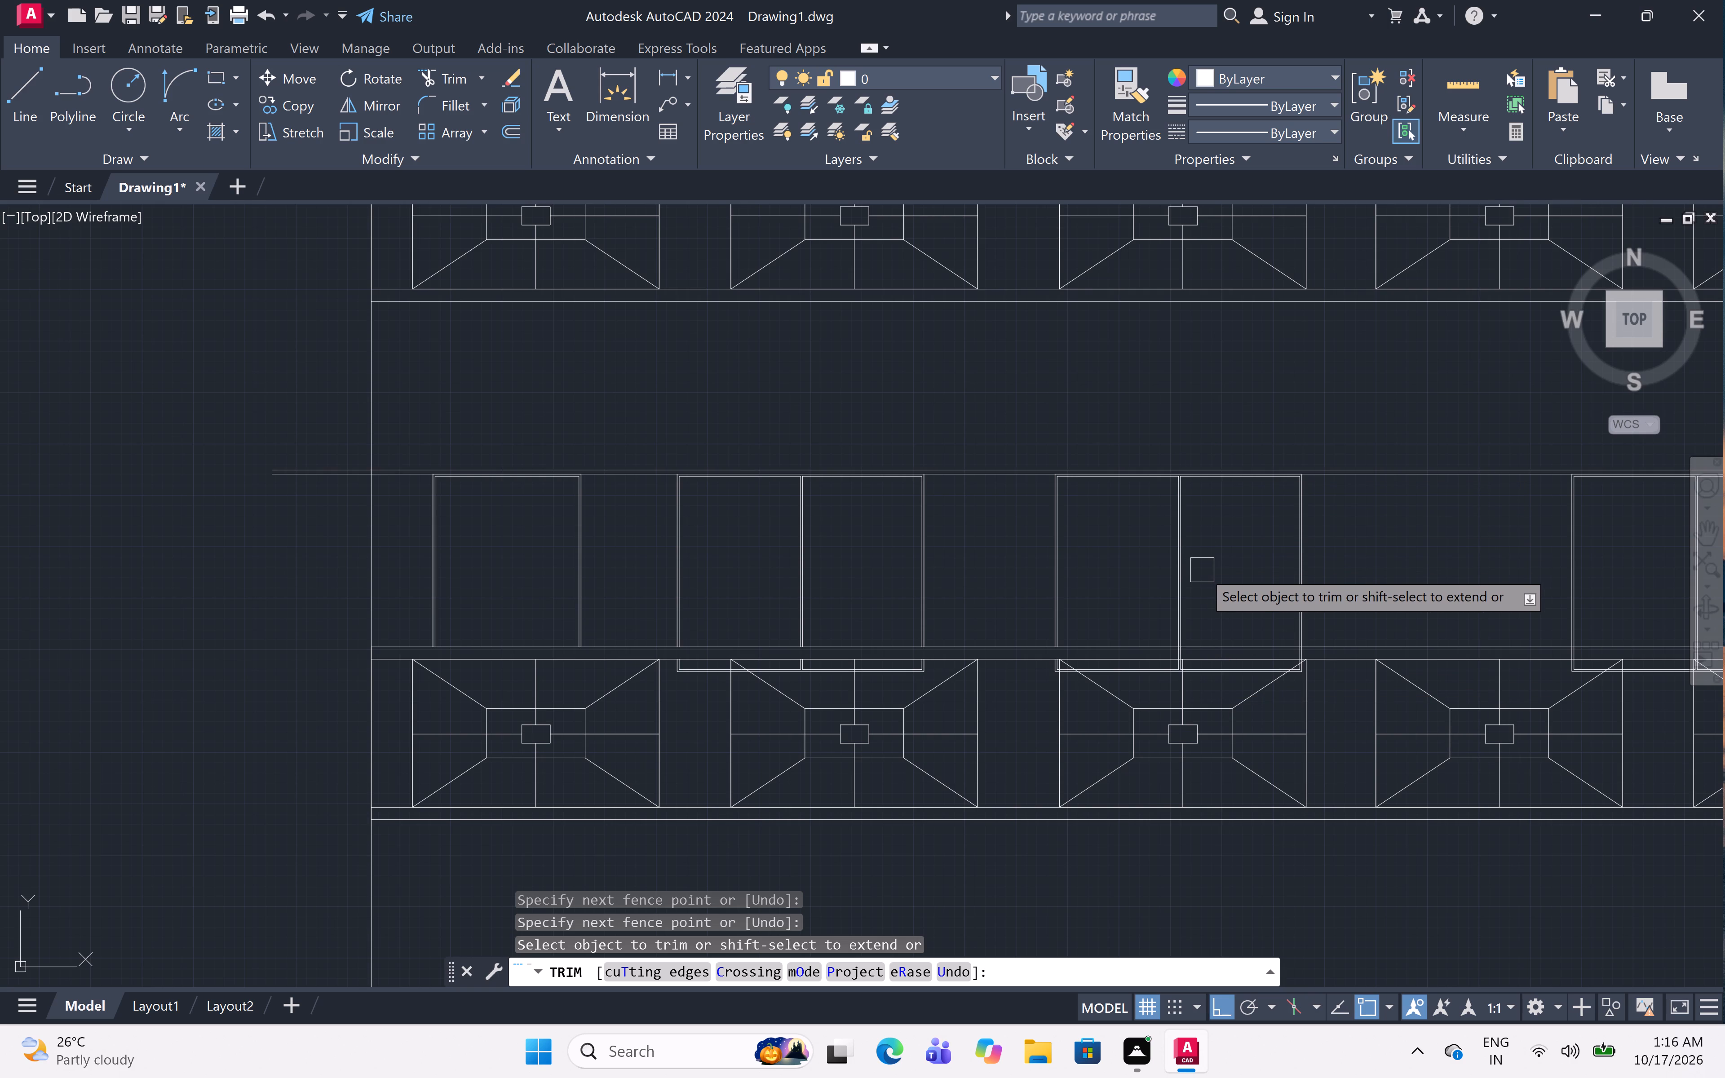
right_click(1190, 582)
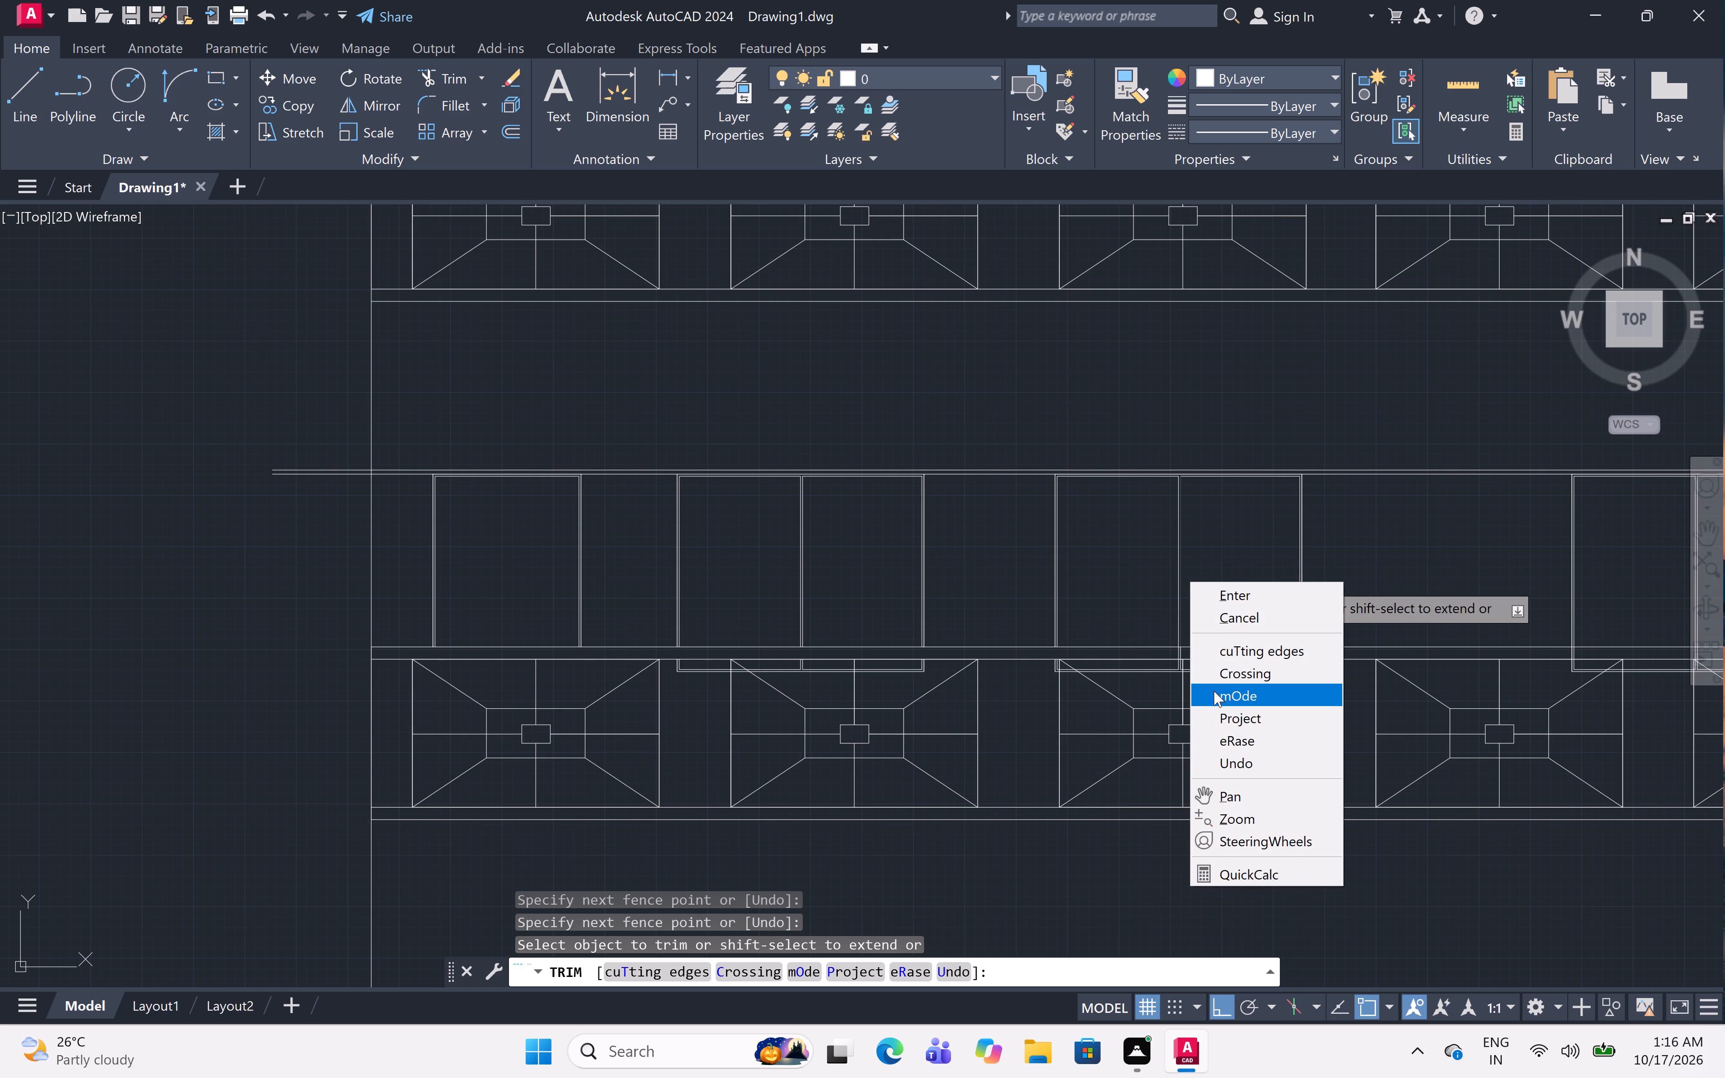
key("Escape")
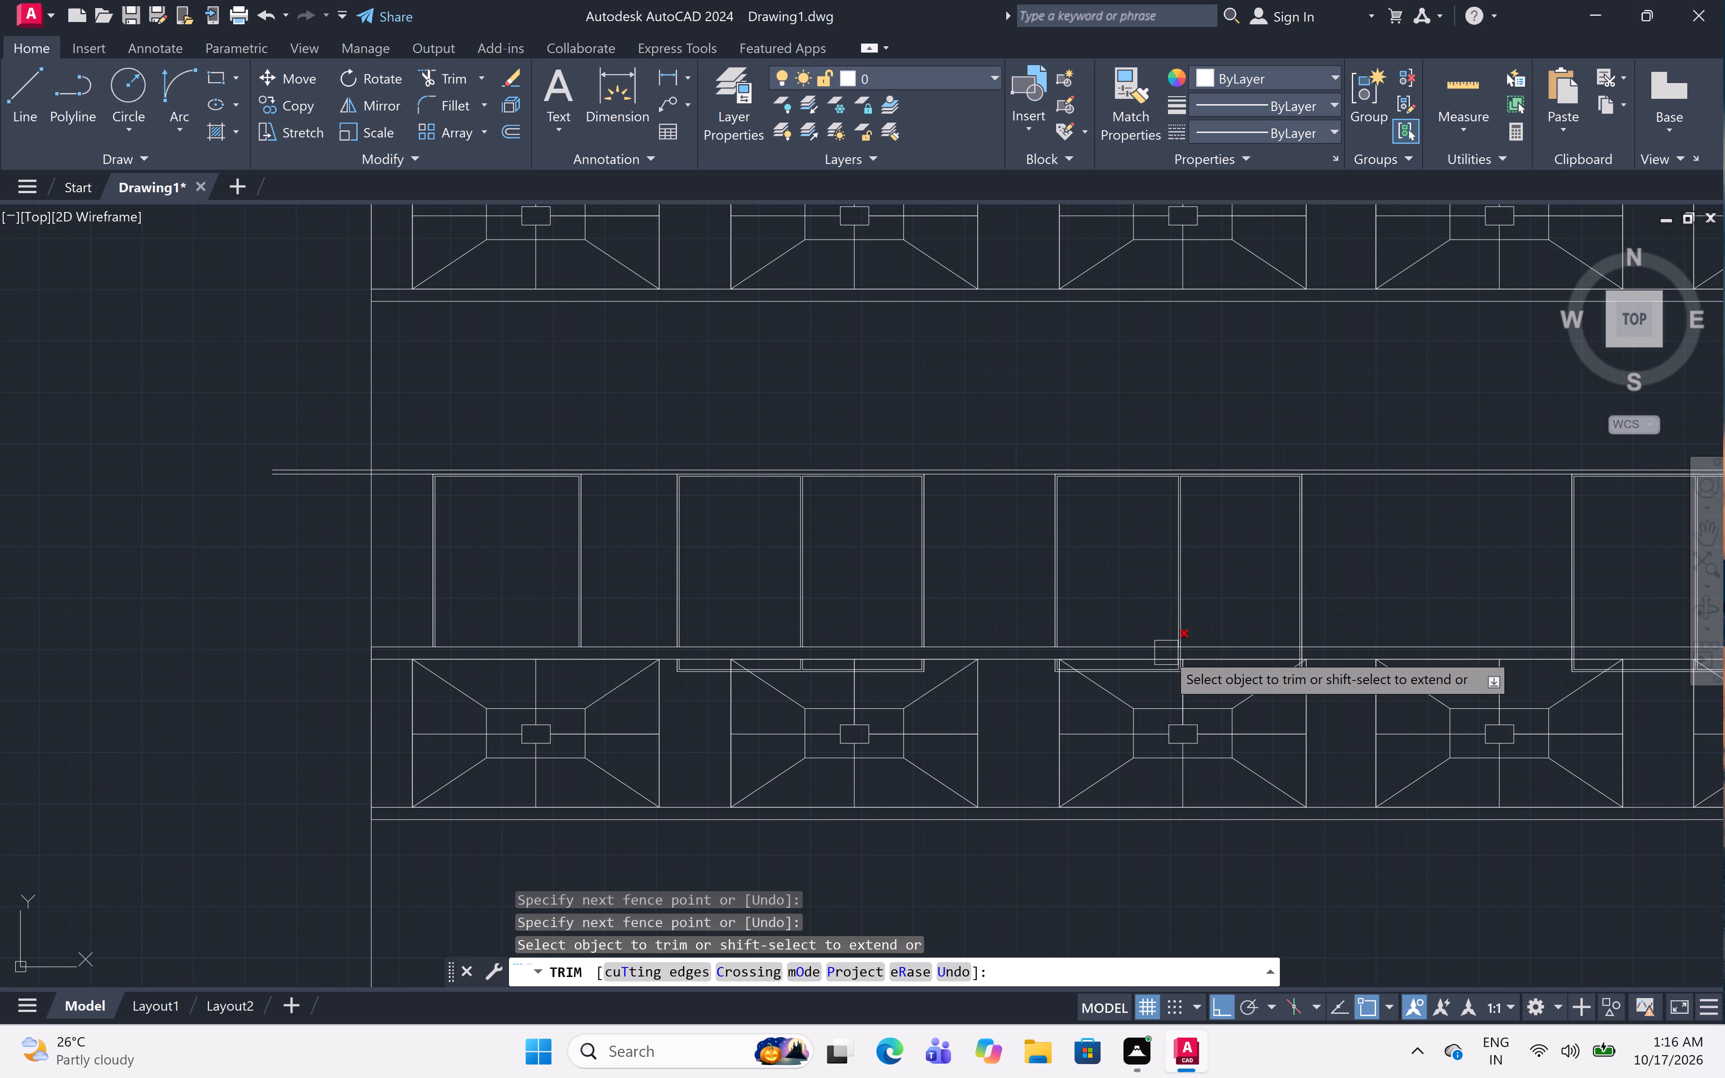
scroll(1225, 654, "up", 3, "ctrl")
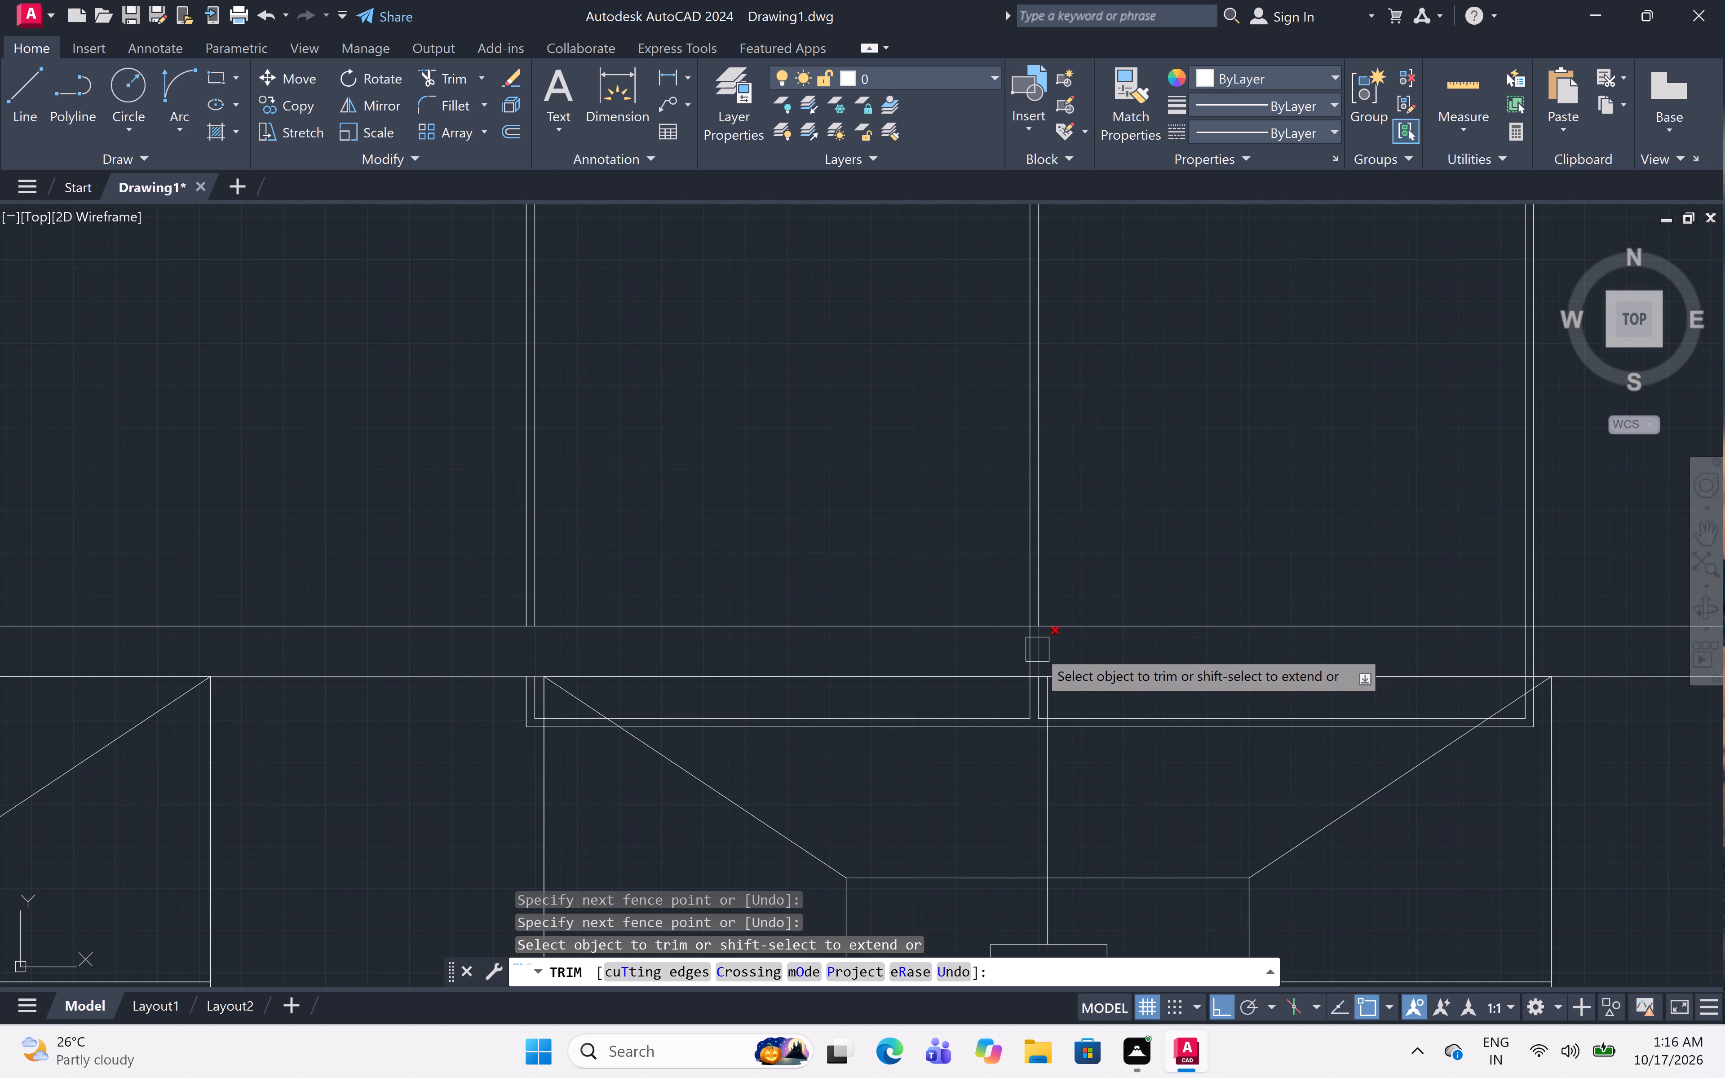
left_click(1020, 644)
left_click(1022, 654)
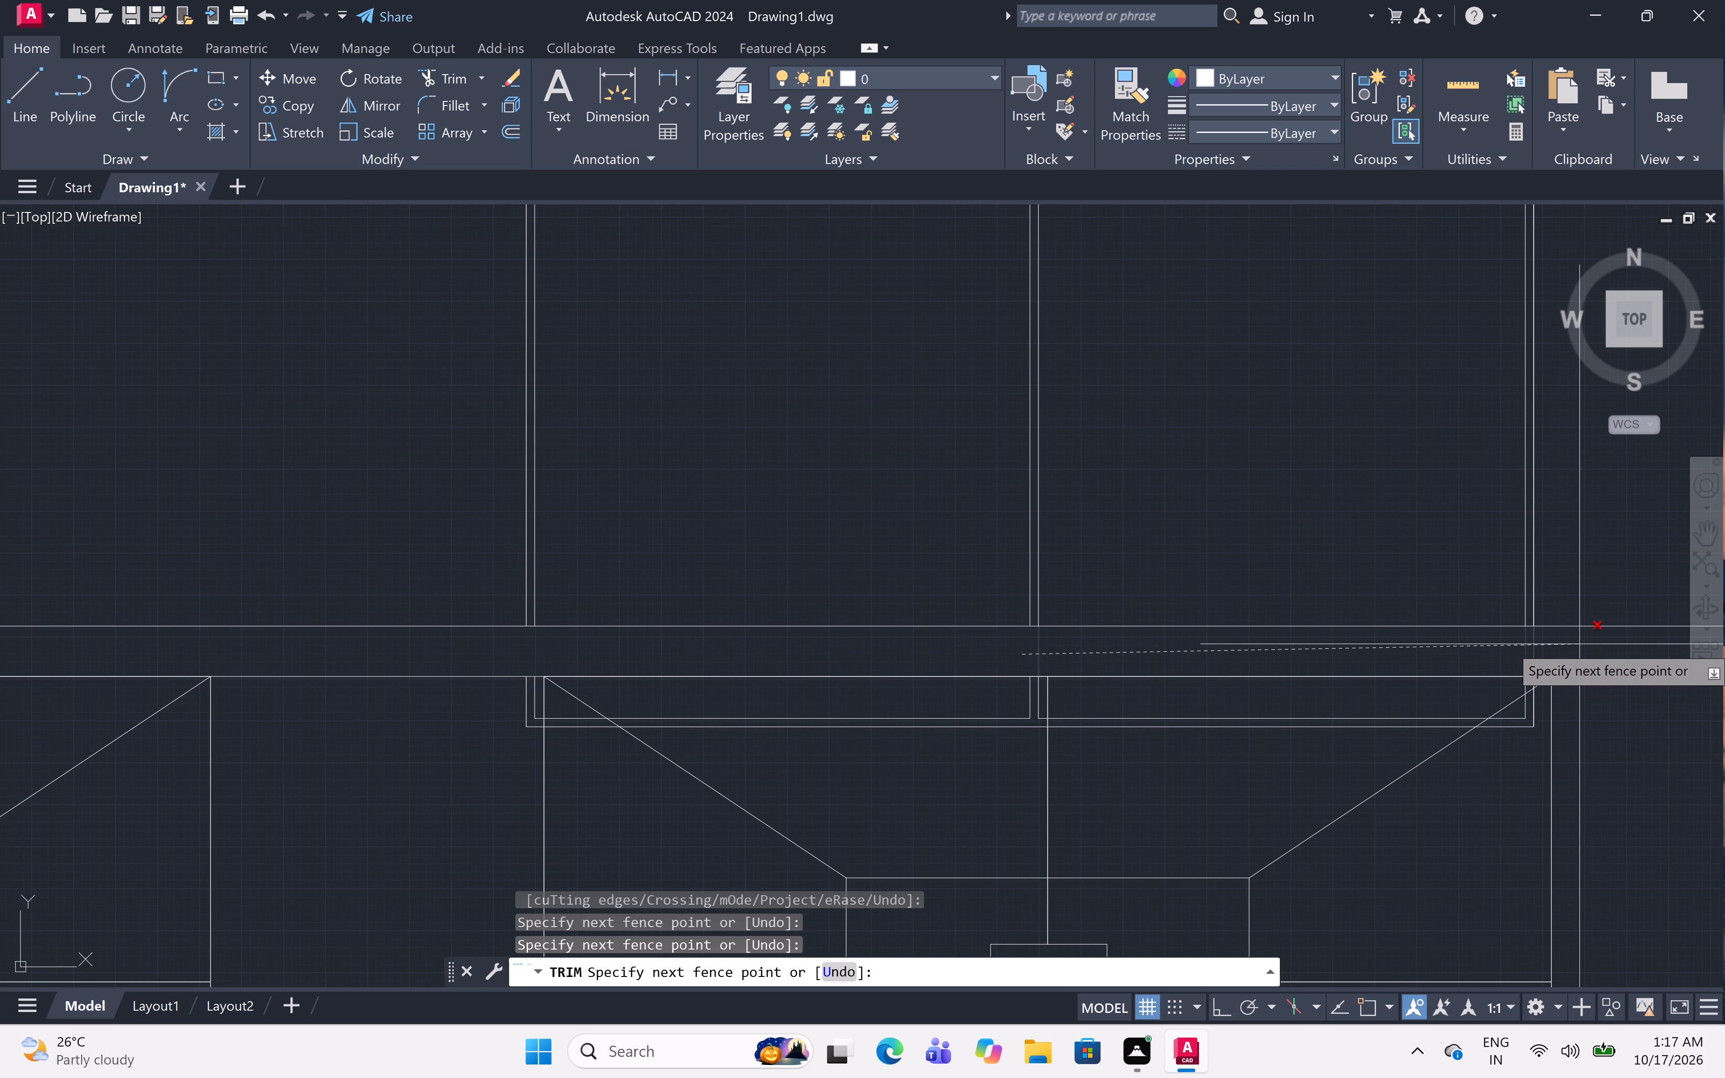
left_click(1600, 645)
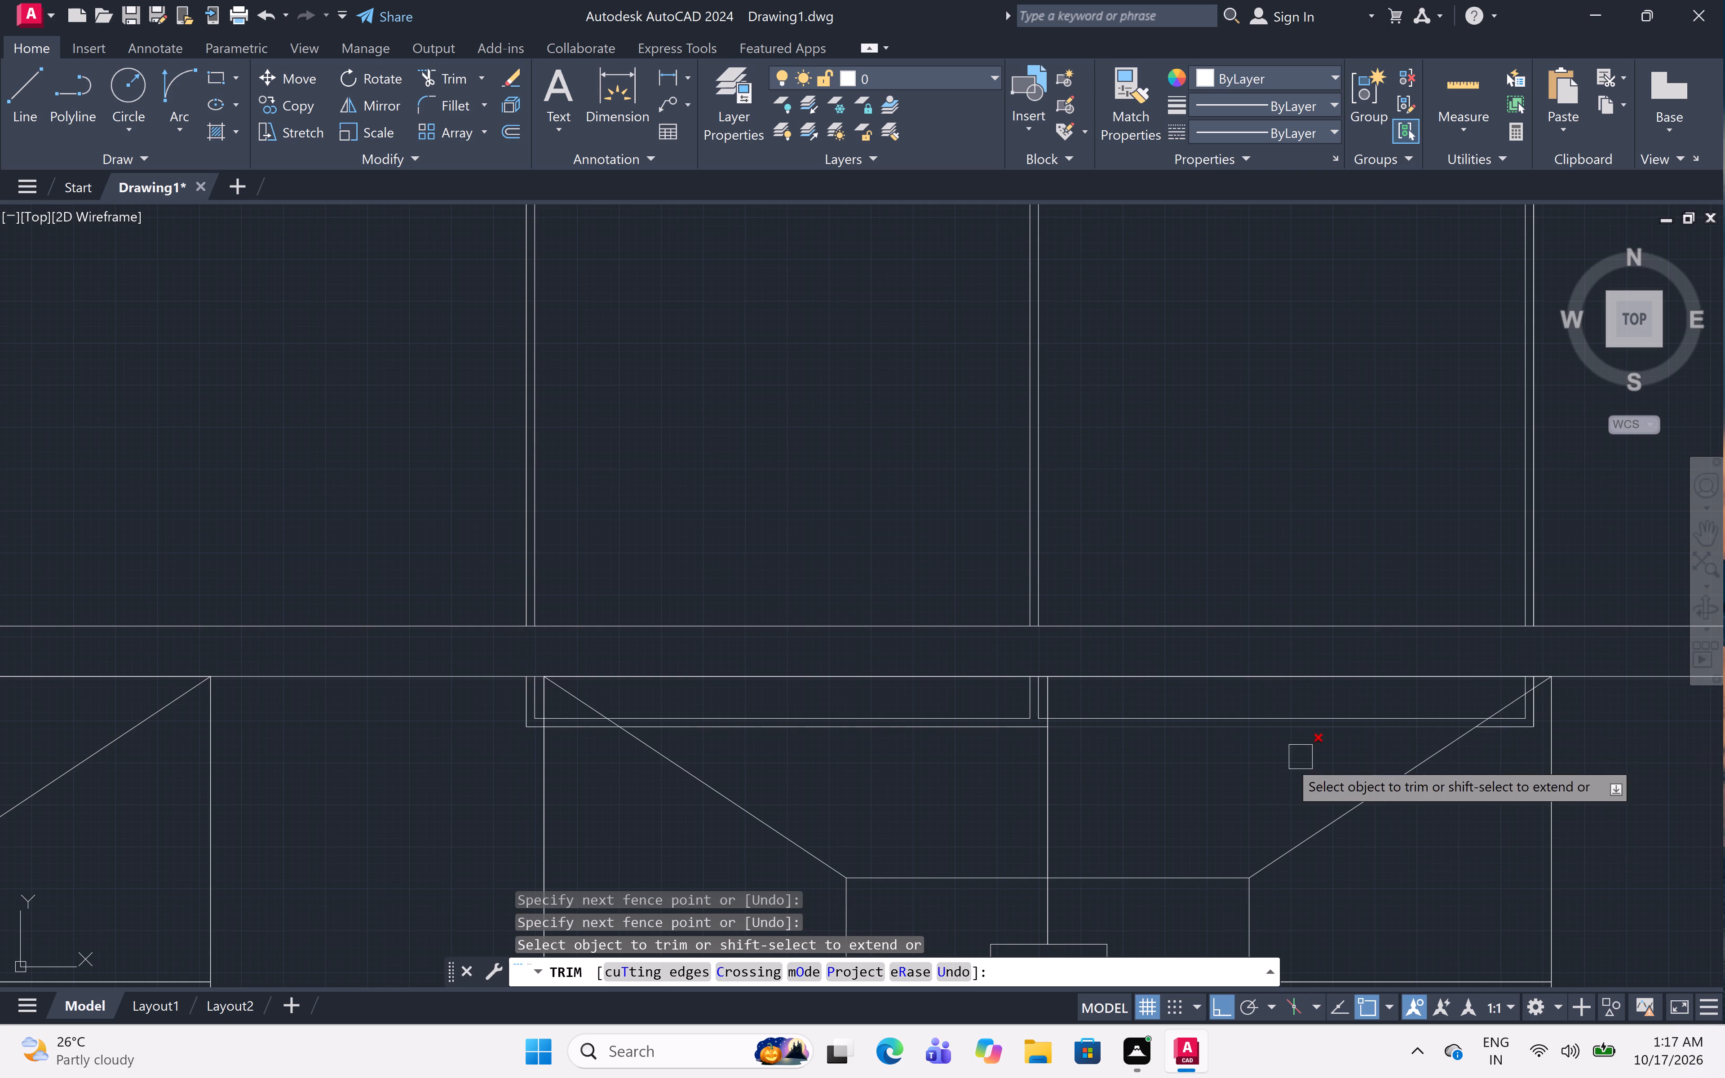
Trim the second upper-storey window's bottom frame lines and middle frame stubs inside the lower parapet's third decorated panel.
left_click(1260, 713)
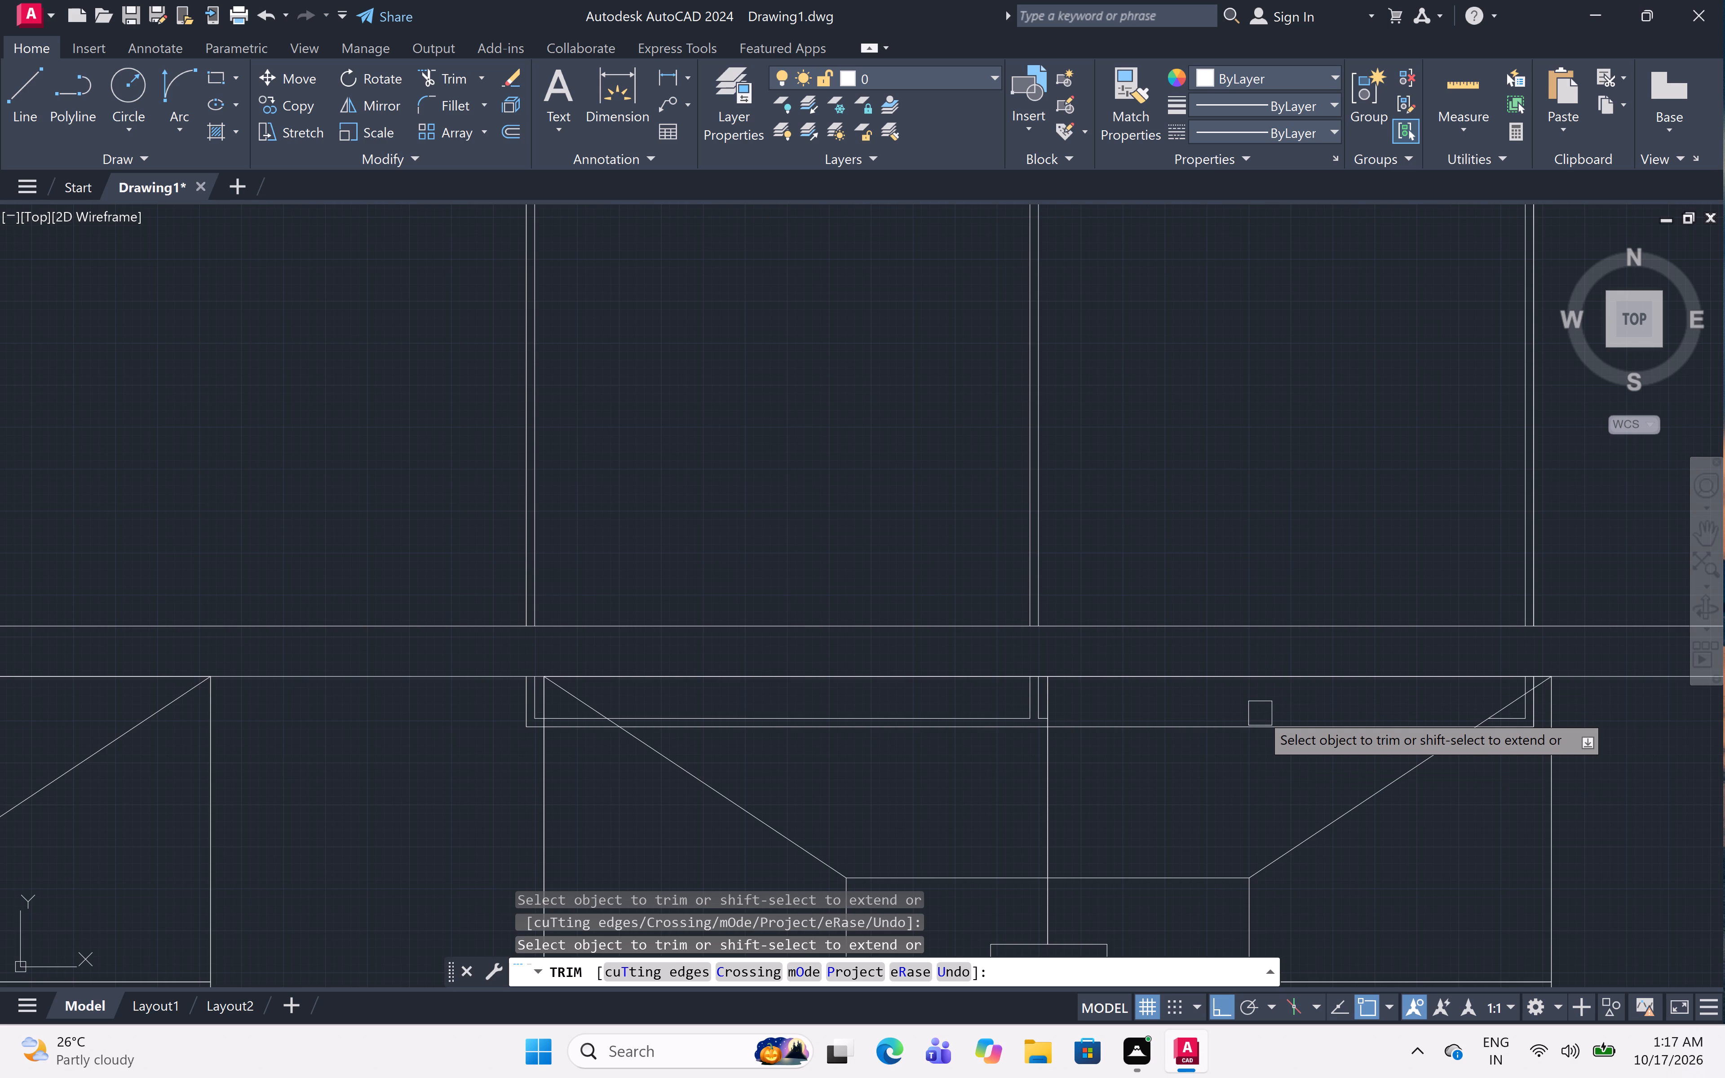
left_click(1256, 735)
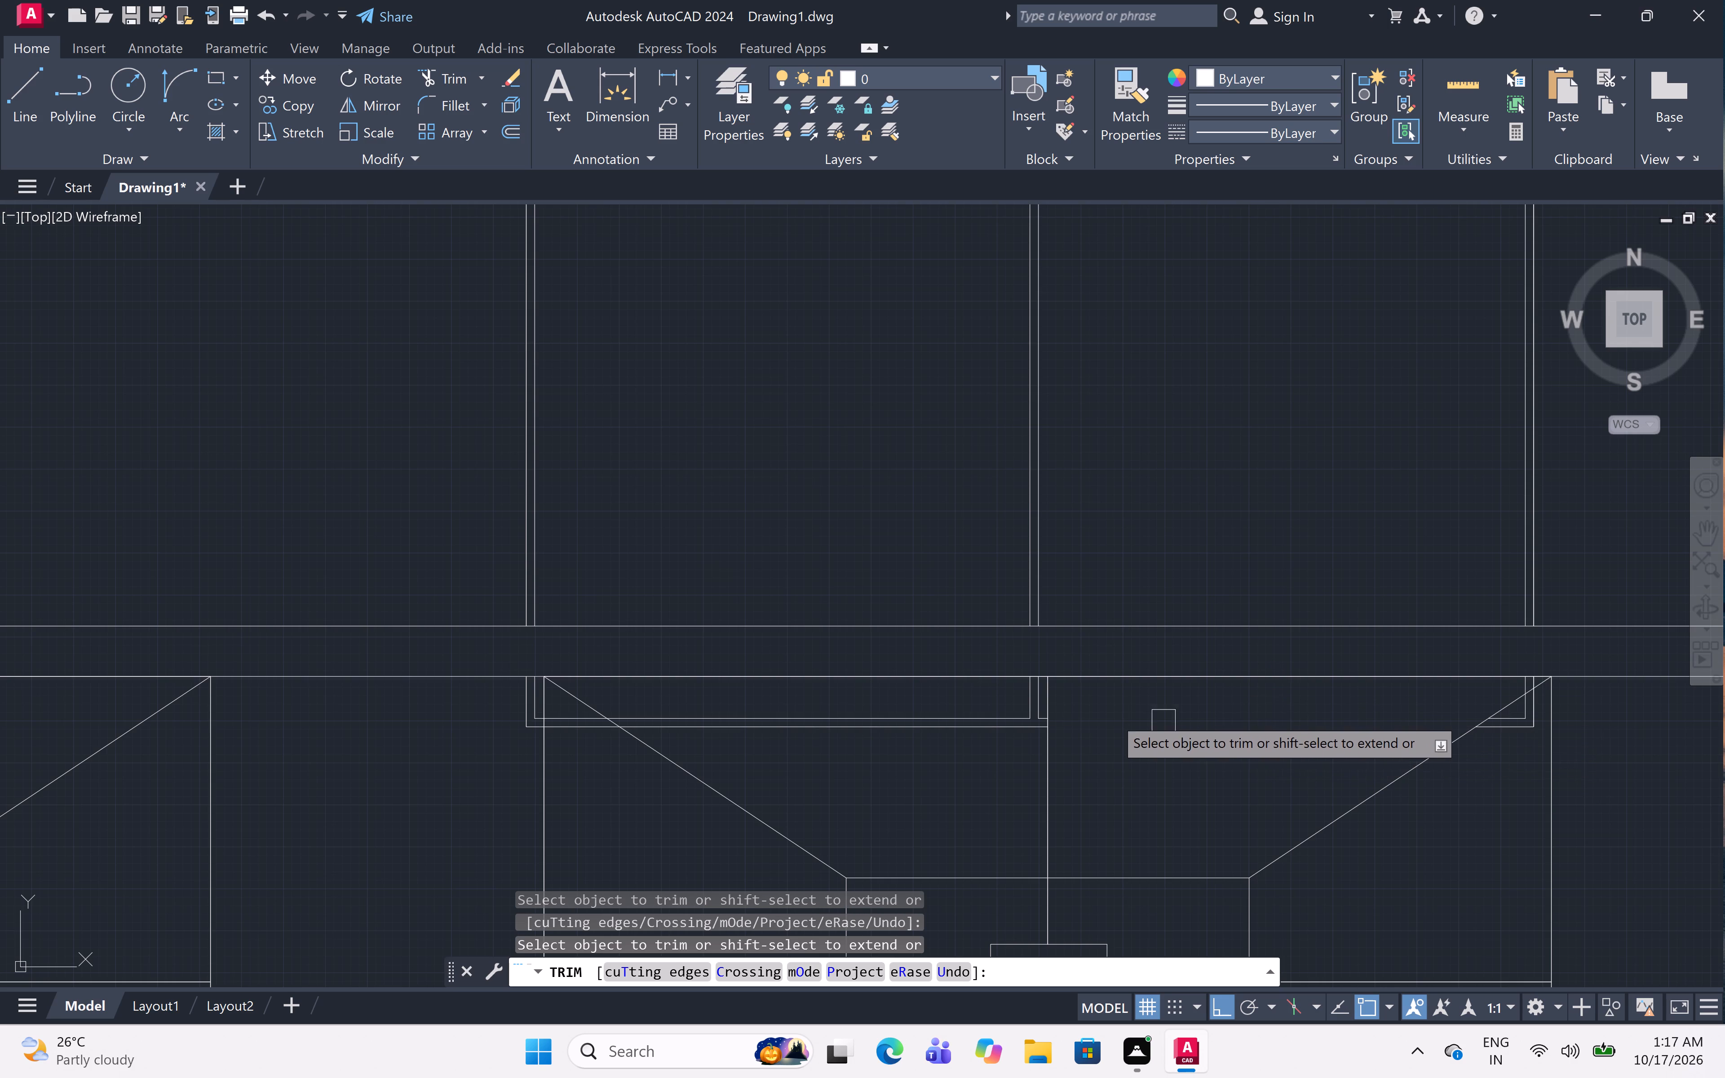
left_click(1006, 724)
left_click(999, 728)
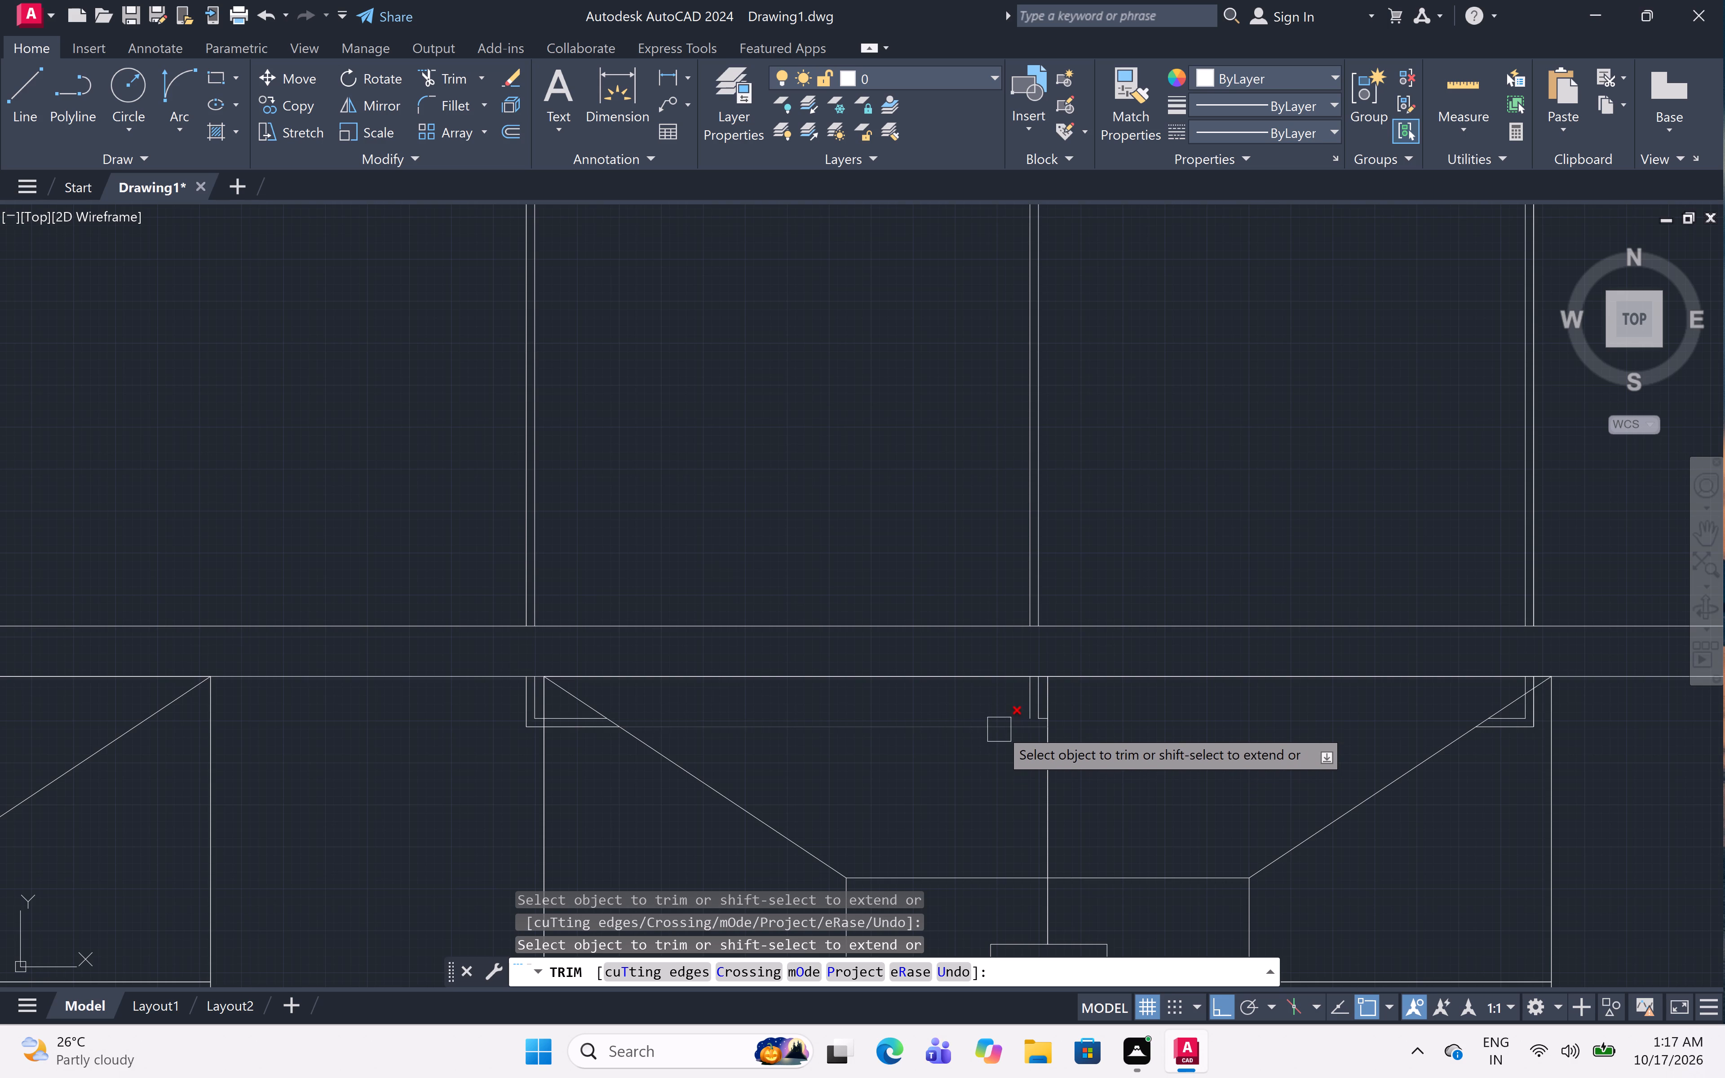
left_click(1015, 716)
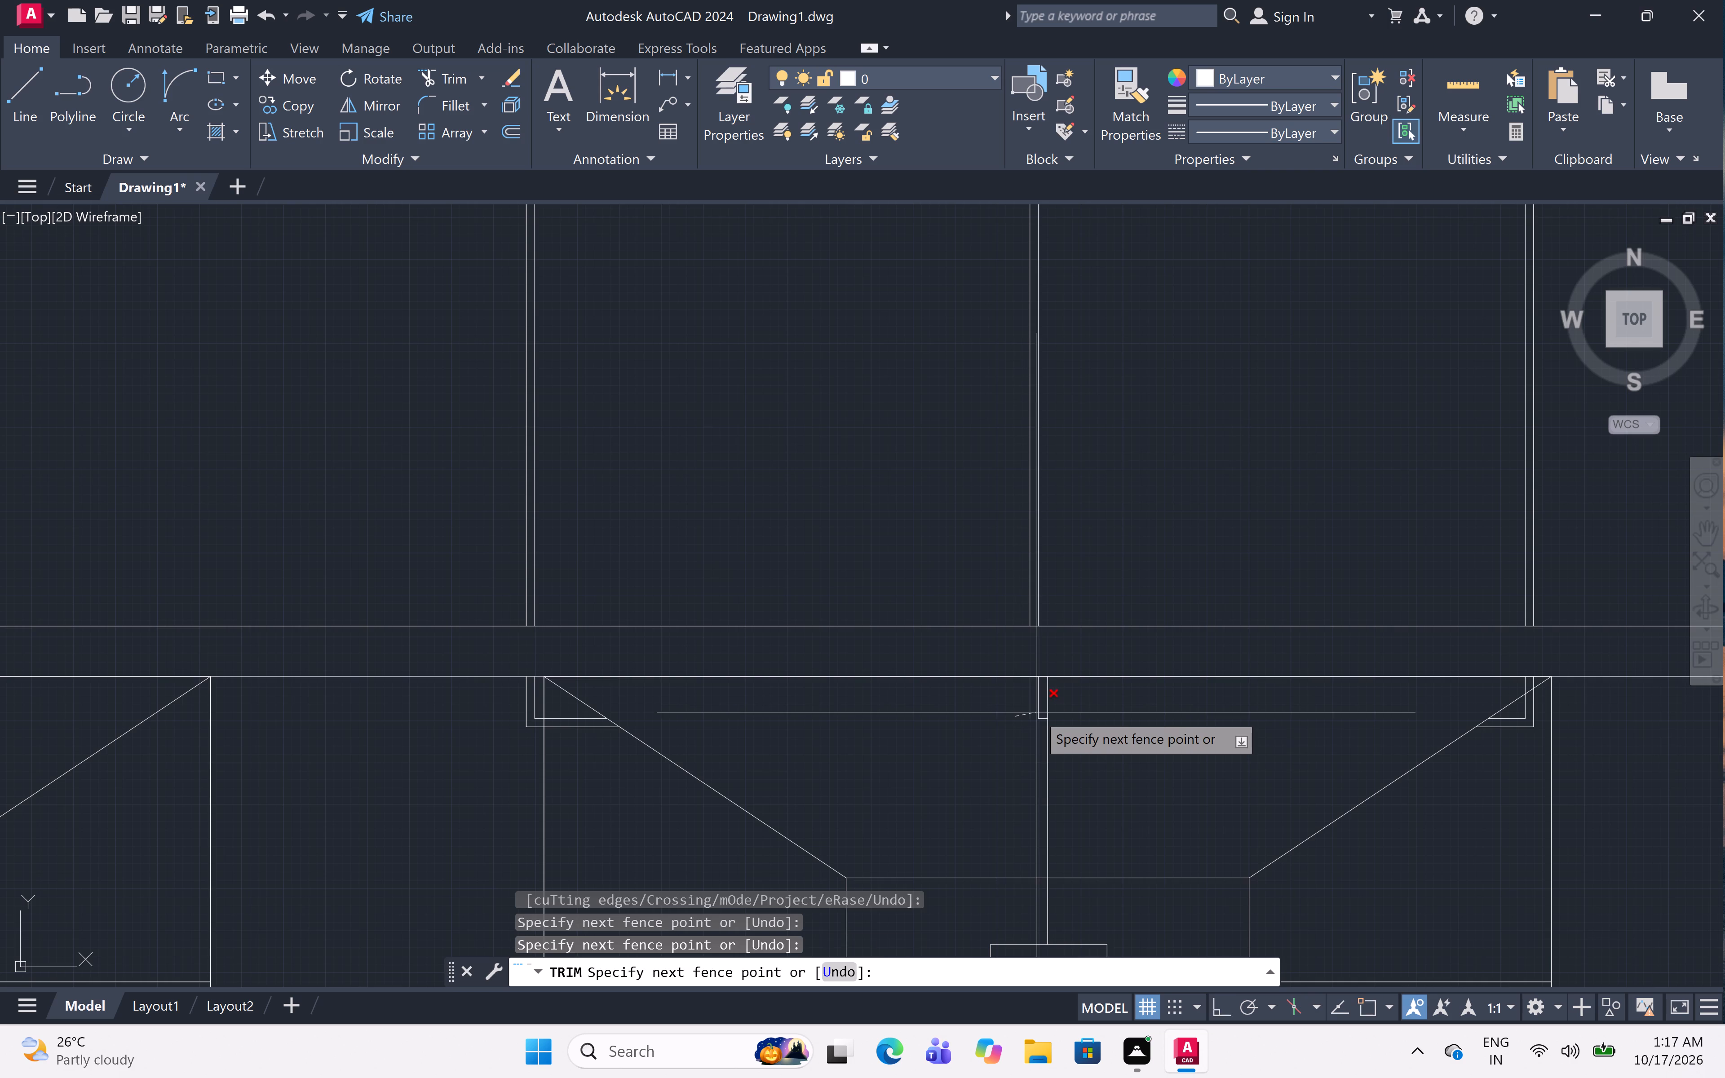
left_click(1036, 712)
scroll(1037, 713, "up", 1, "ctrl")
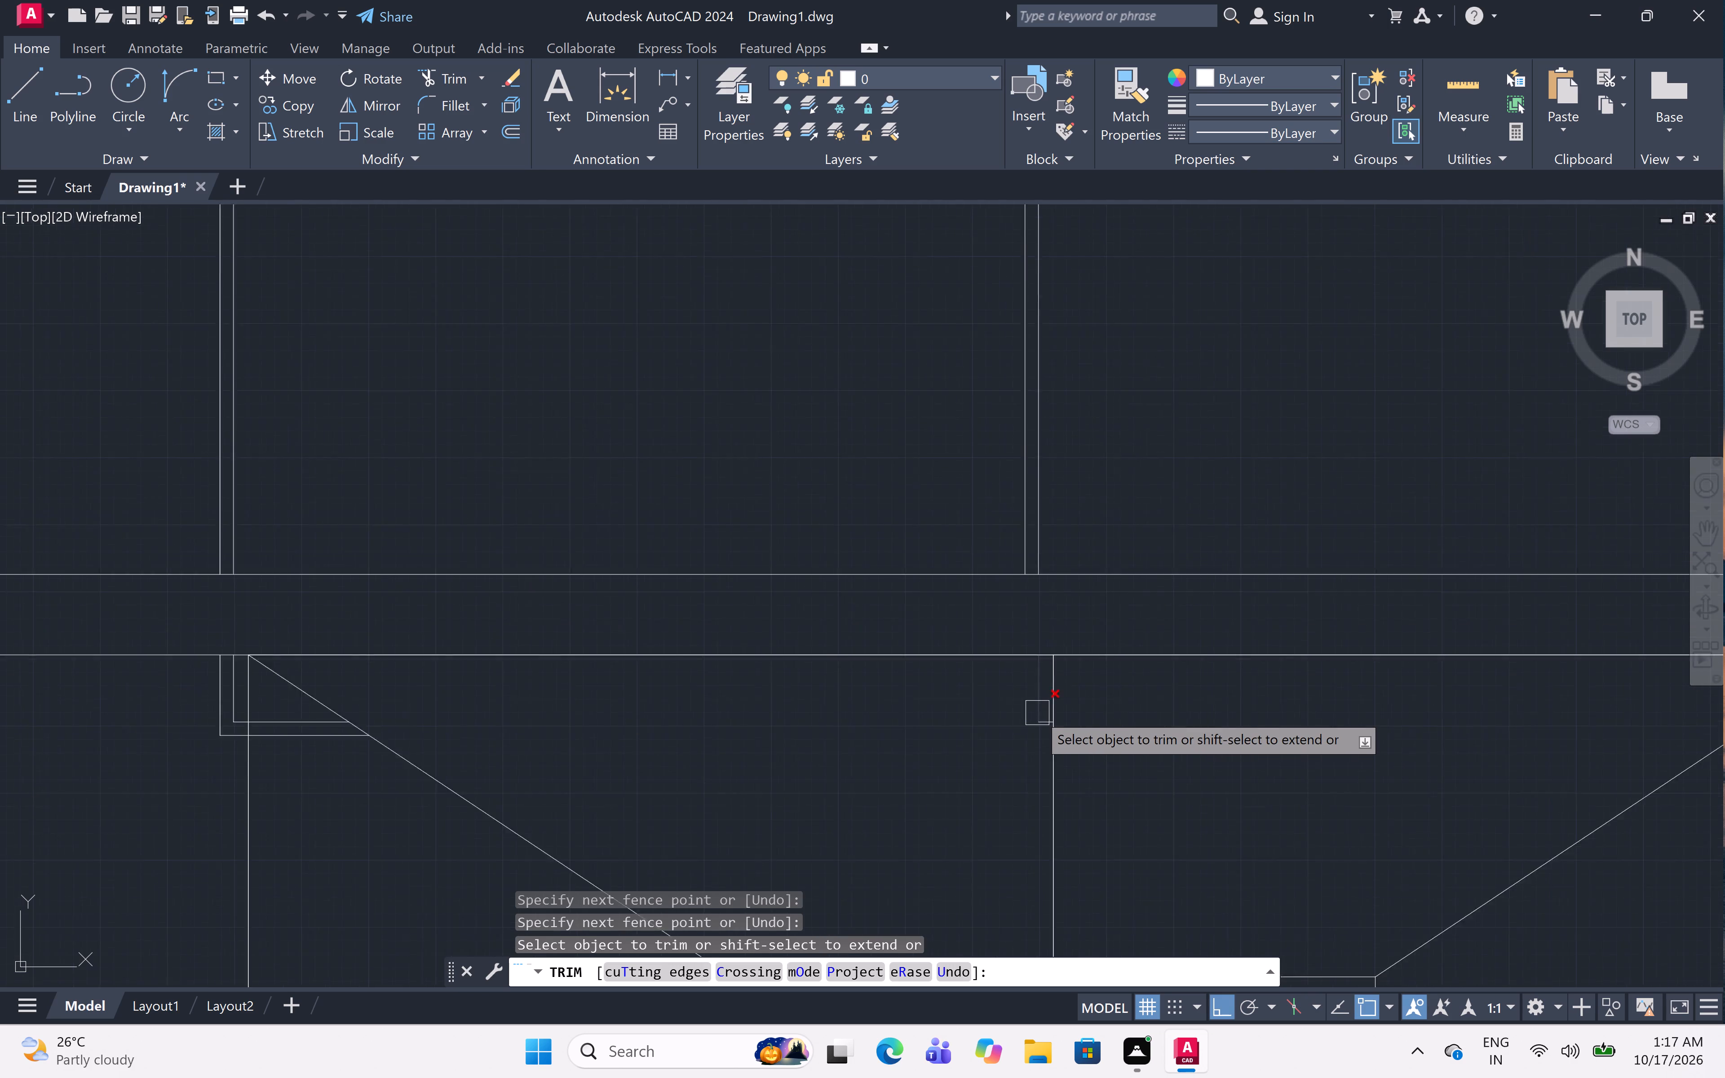
scroll(1037, 713, "up", 1, "ctrl")
left_click(1037, 713)
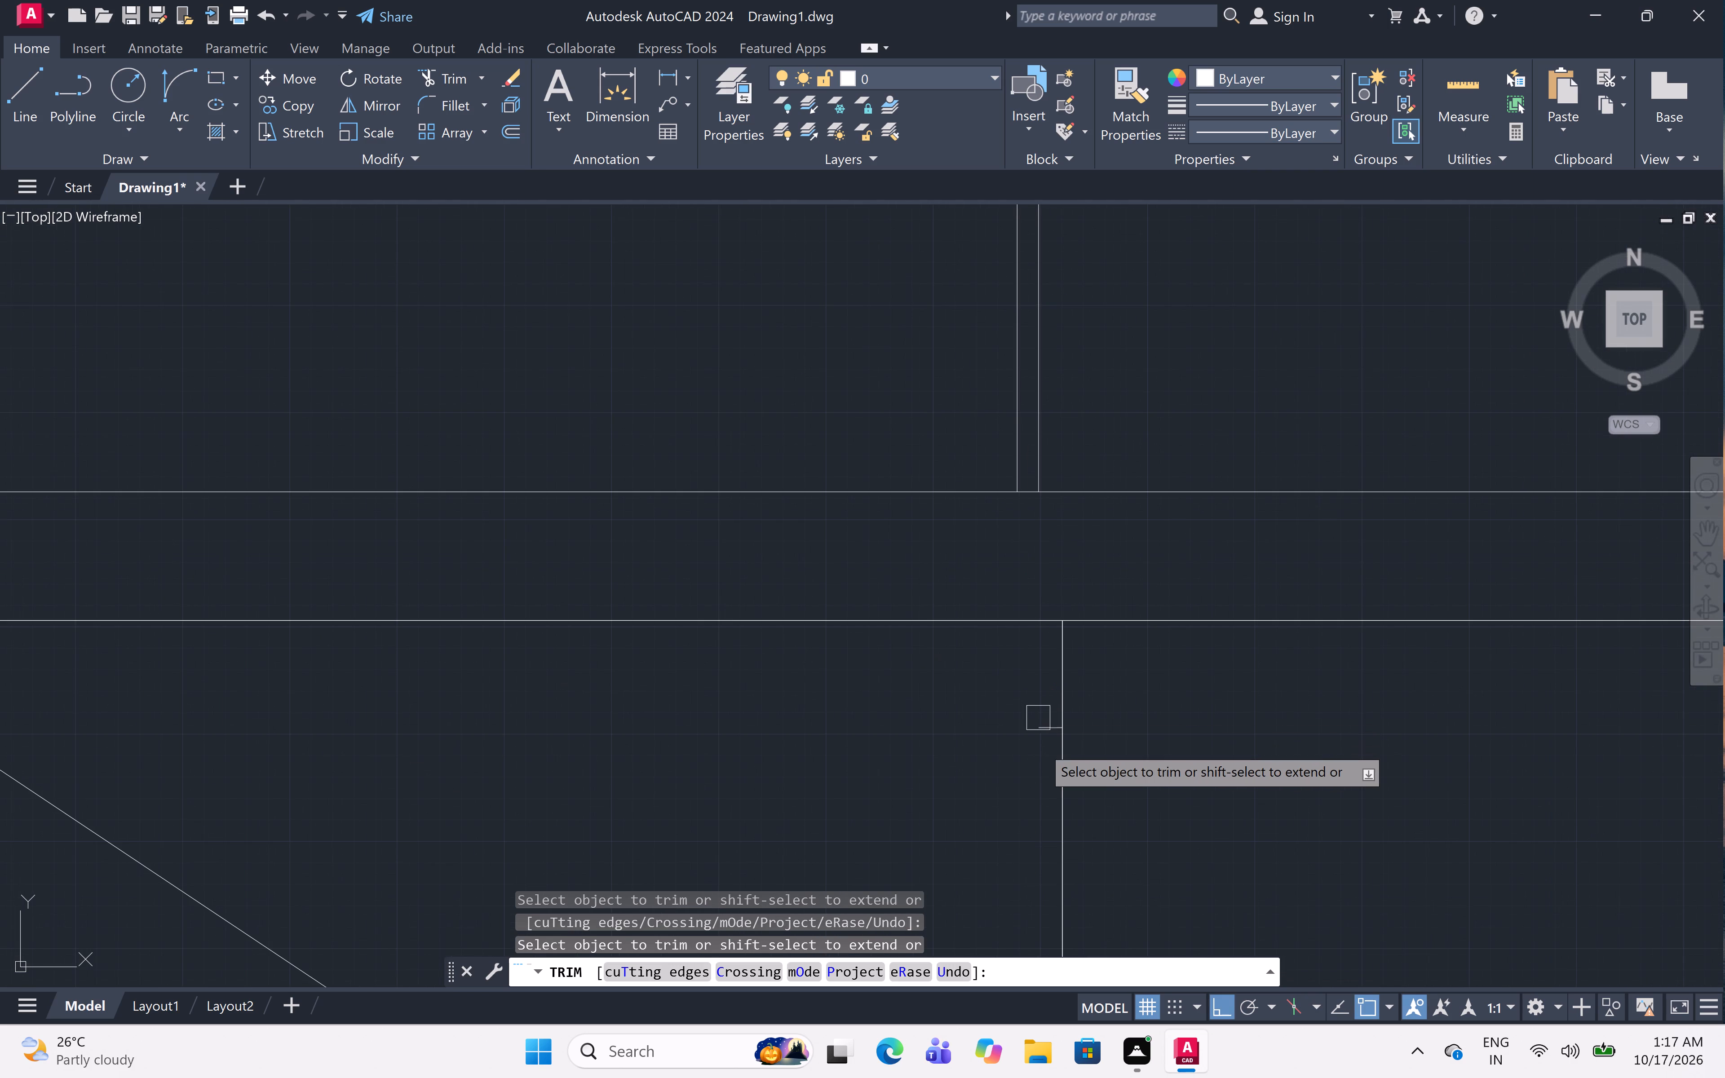
left_click(1030, 725)
Trim away the second upper-storey window's remaining lower-left corner lines around the third decorated panel's top-left corner.
scroll(1030, 725, "down", 8, "ctrl")
scroll(1030, 725, "up", 3, "ctrl")
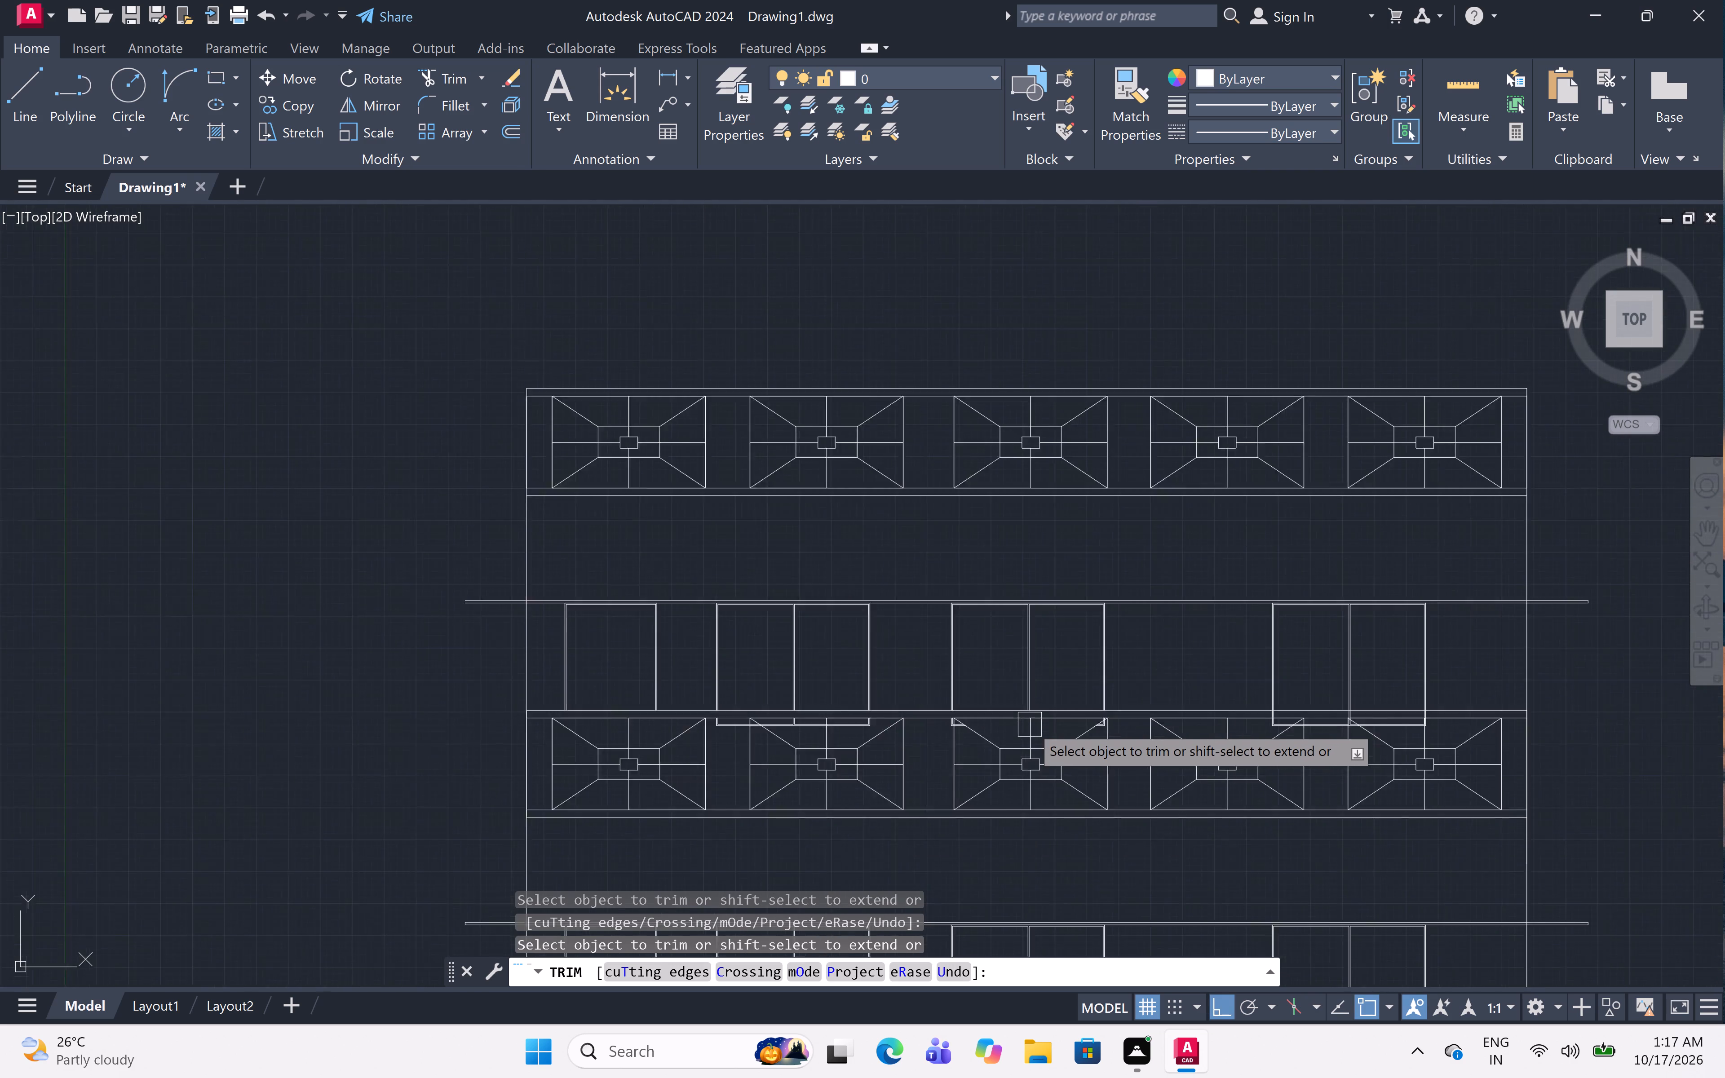
scroll(1030, 725, "up", 3, "ctrl")
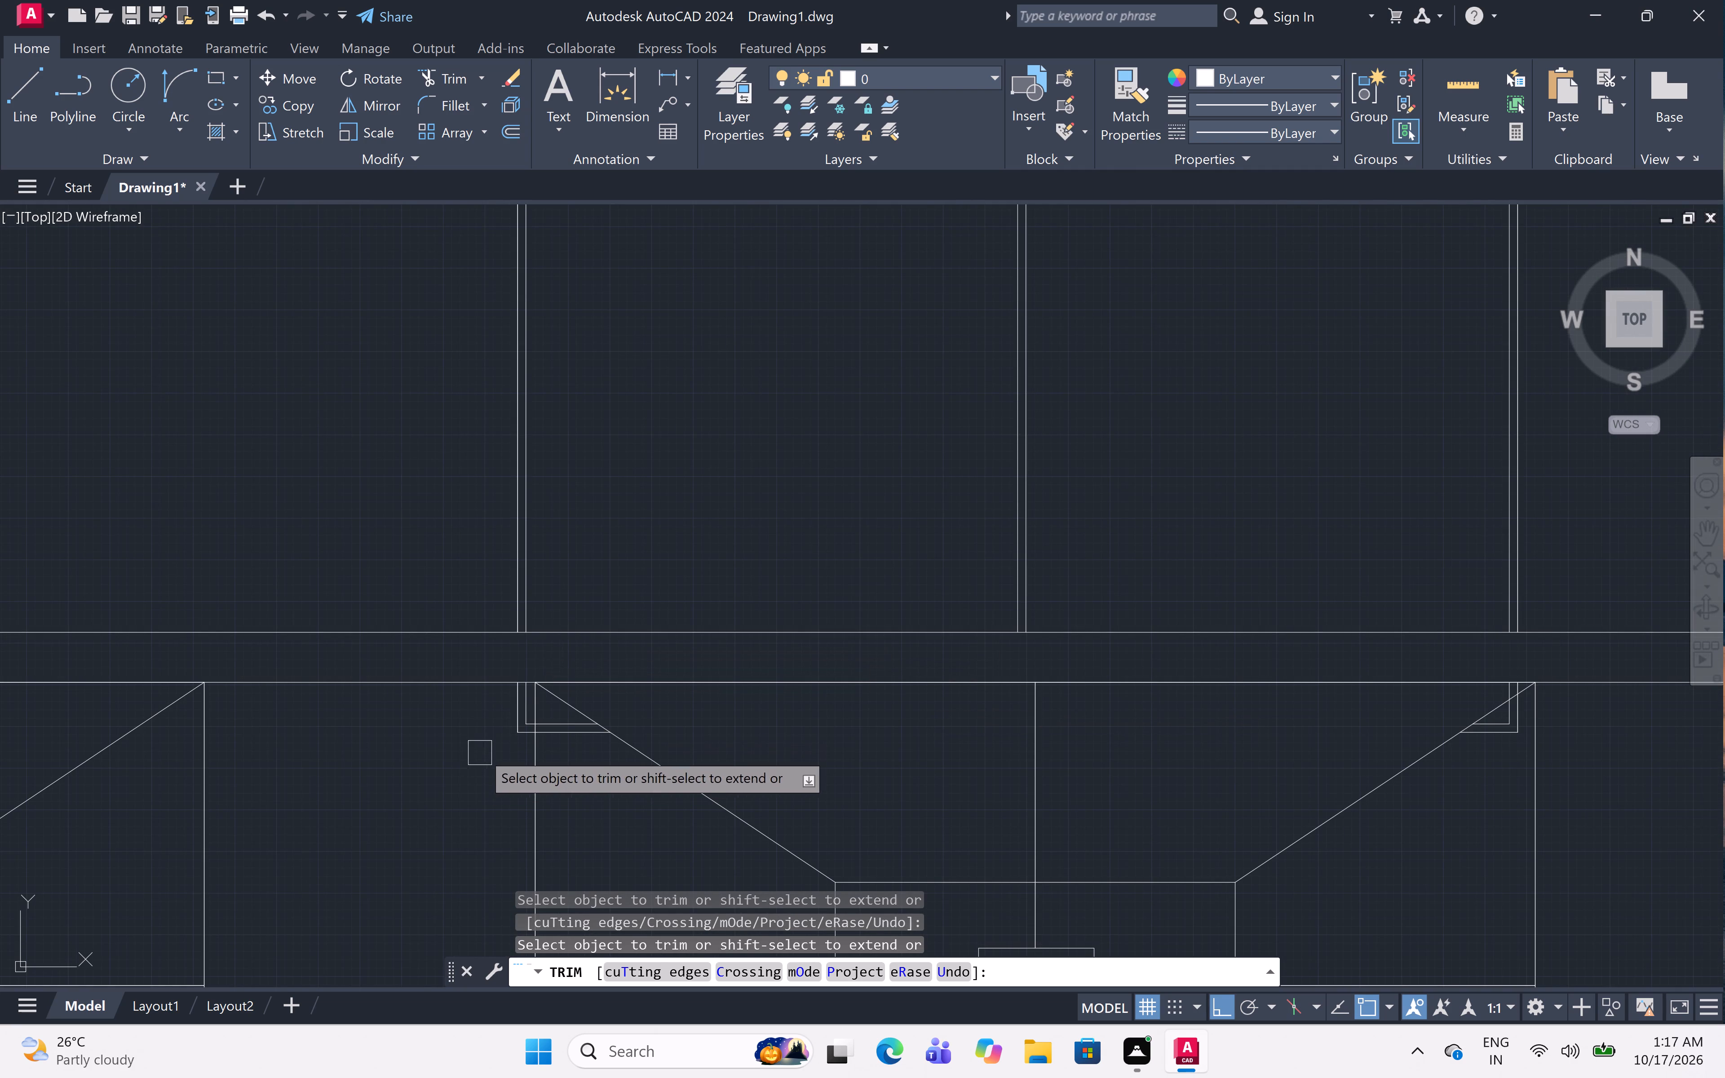
scroll(516, 711, "right", 1)
scroll(516, 711, "left", 1)
scroll(516, 711, "right", 1)
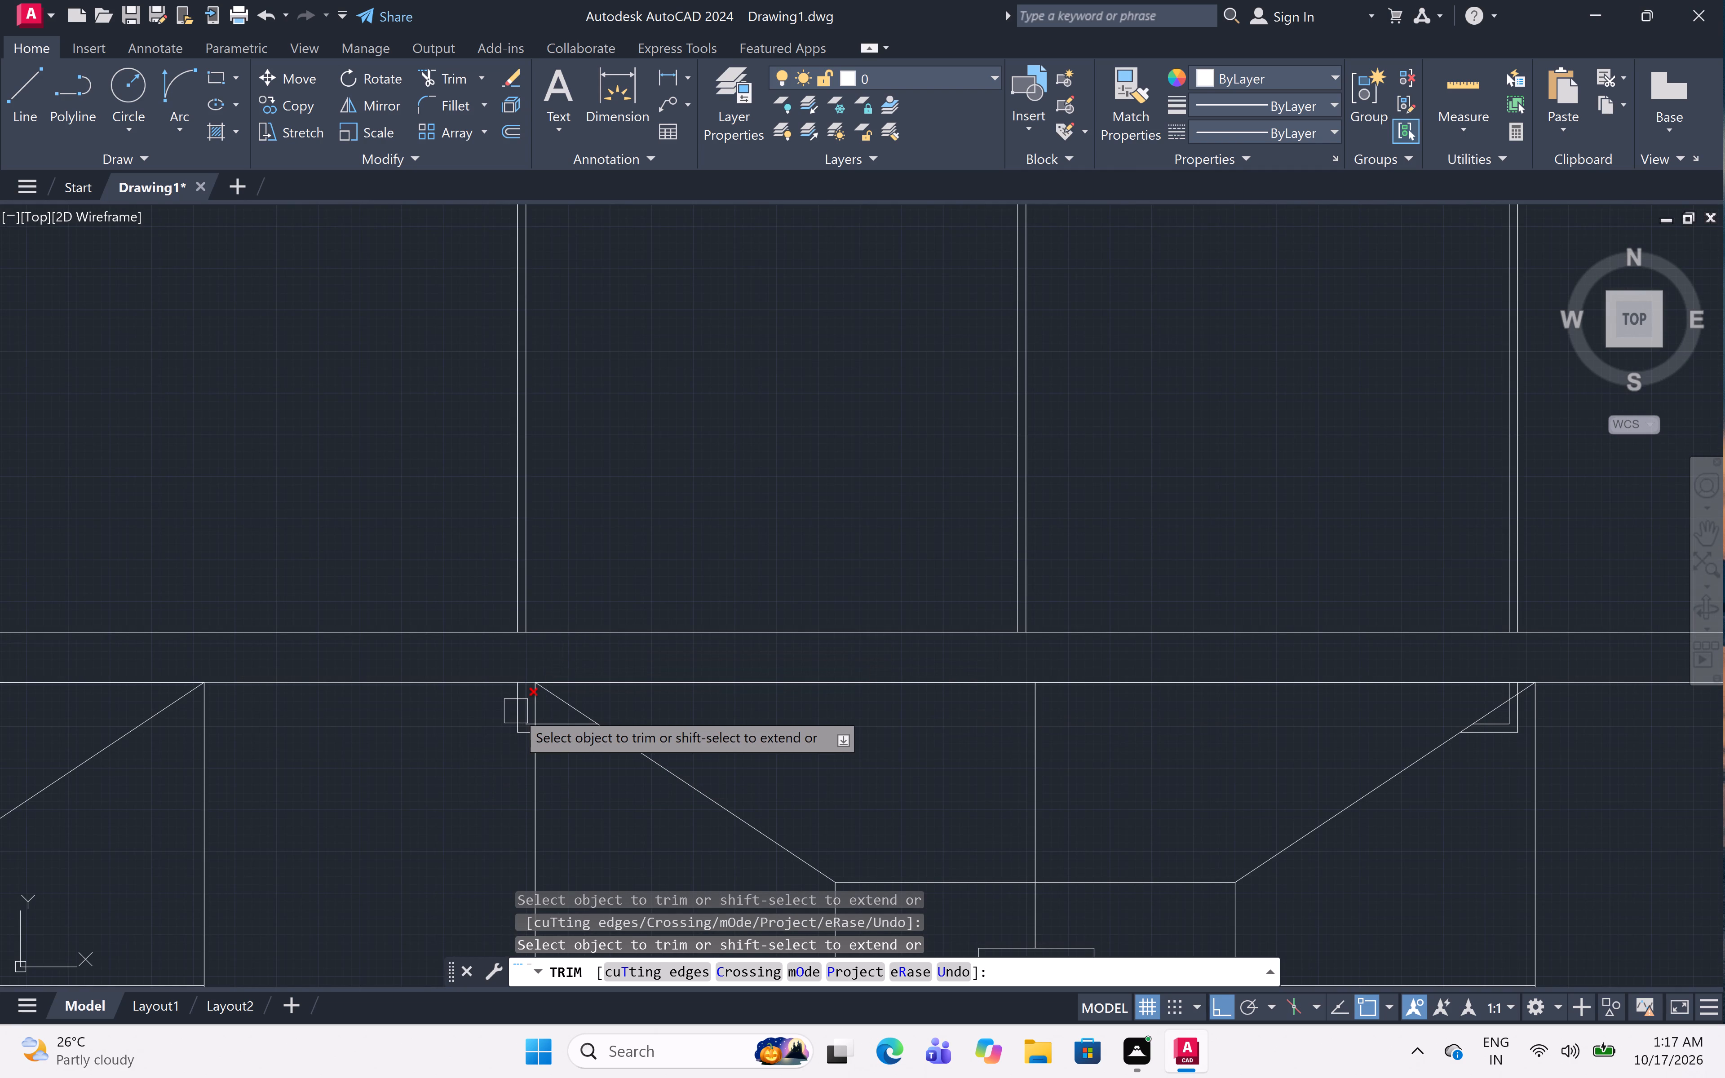
scroll(531, 777, "up", 3, "ctrl")
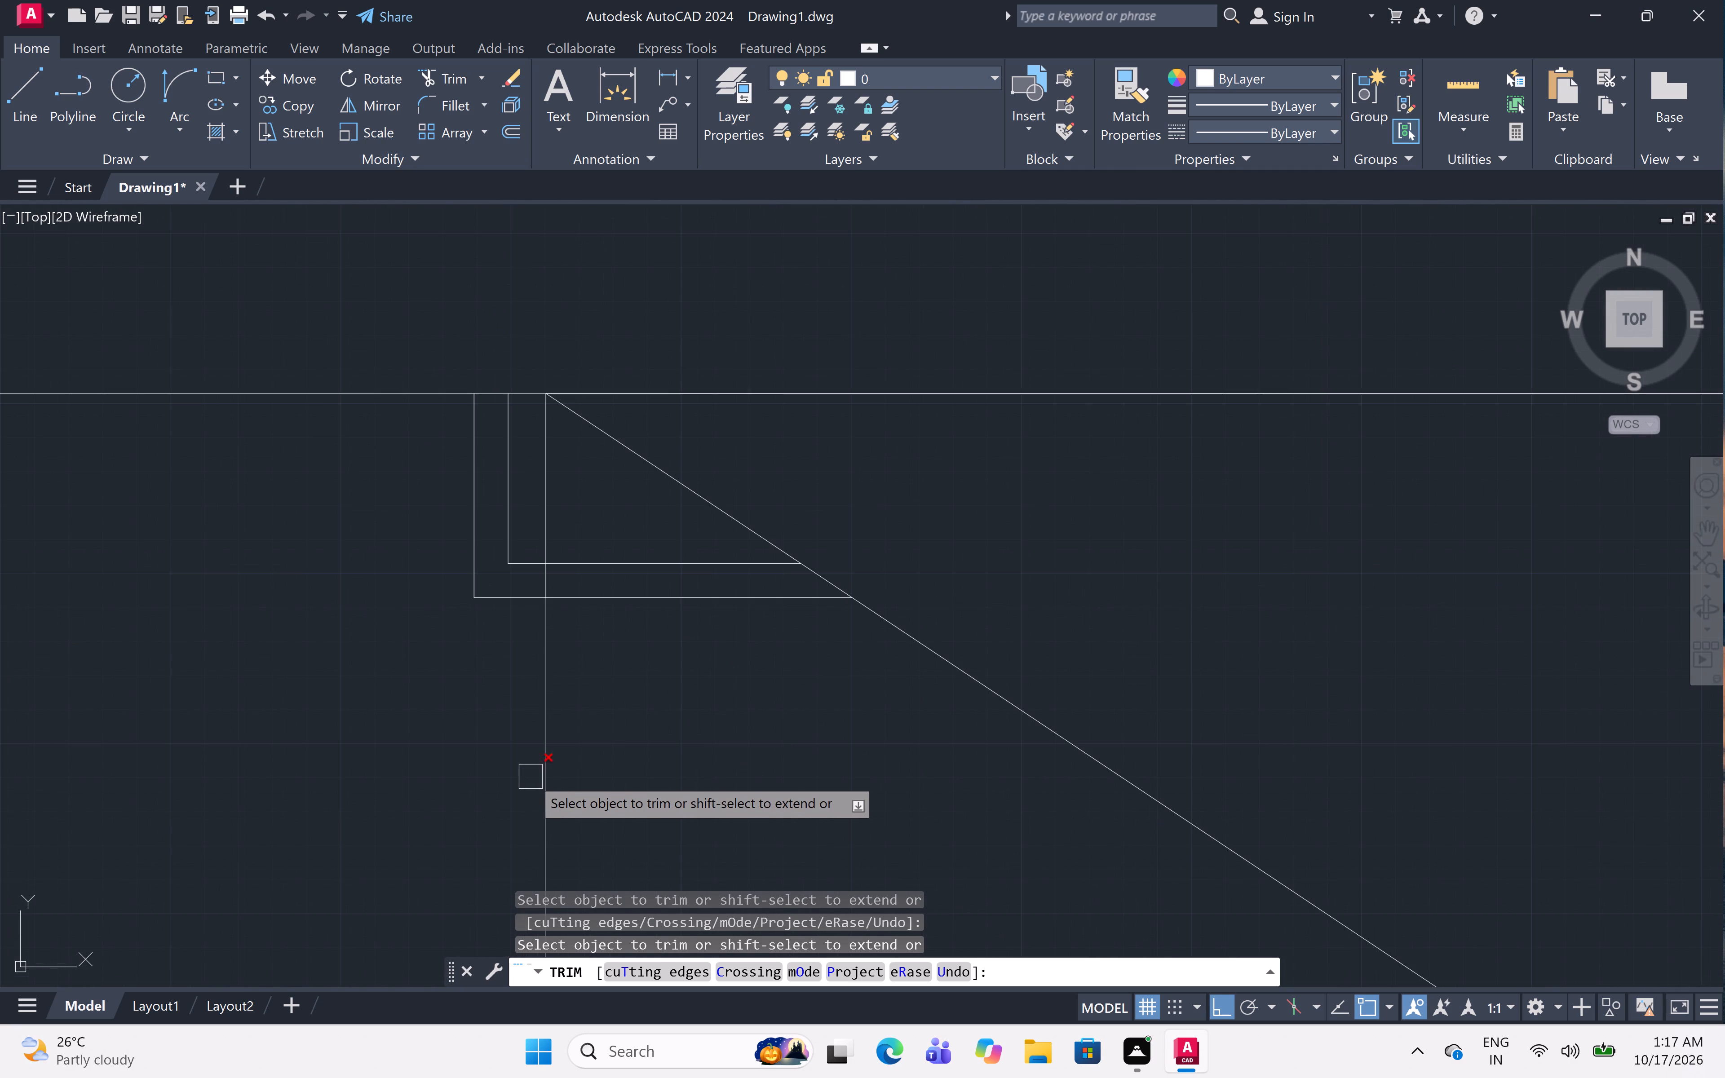
left_click(602, 543)
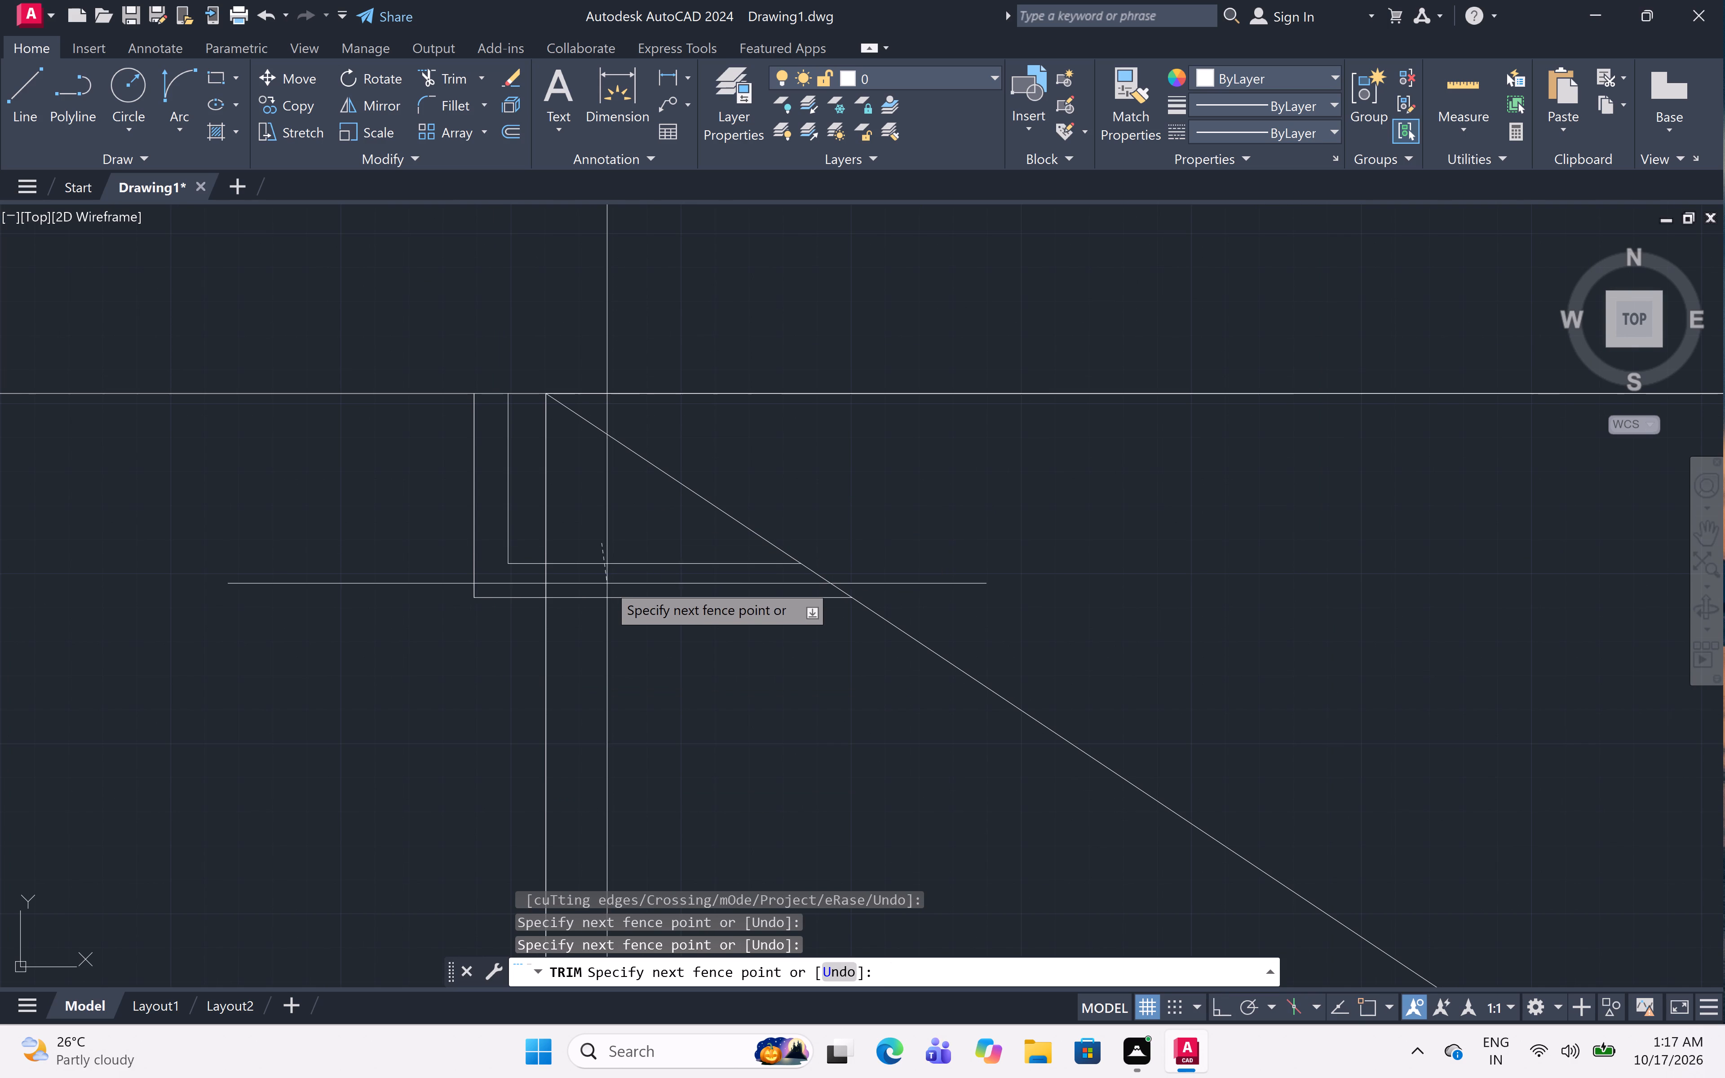
left_click(602, 619)
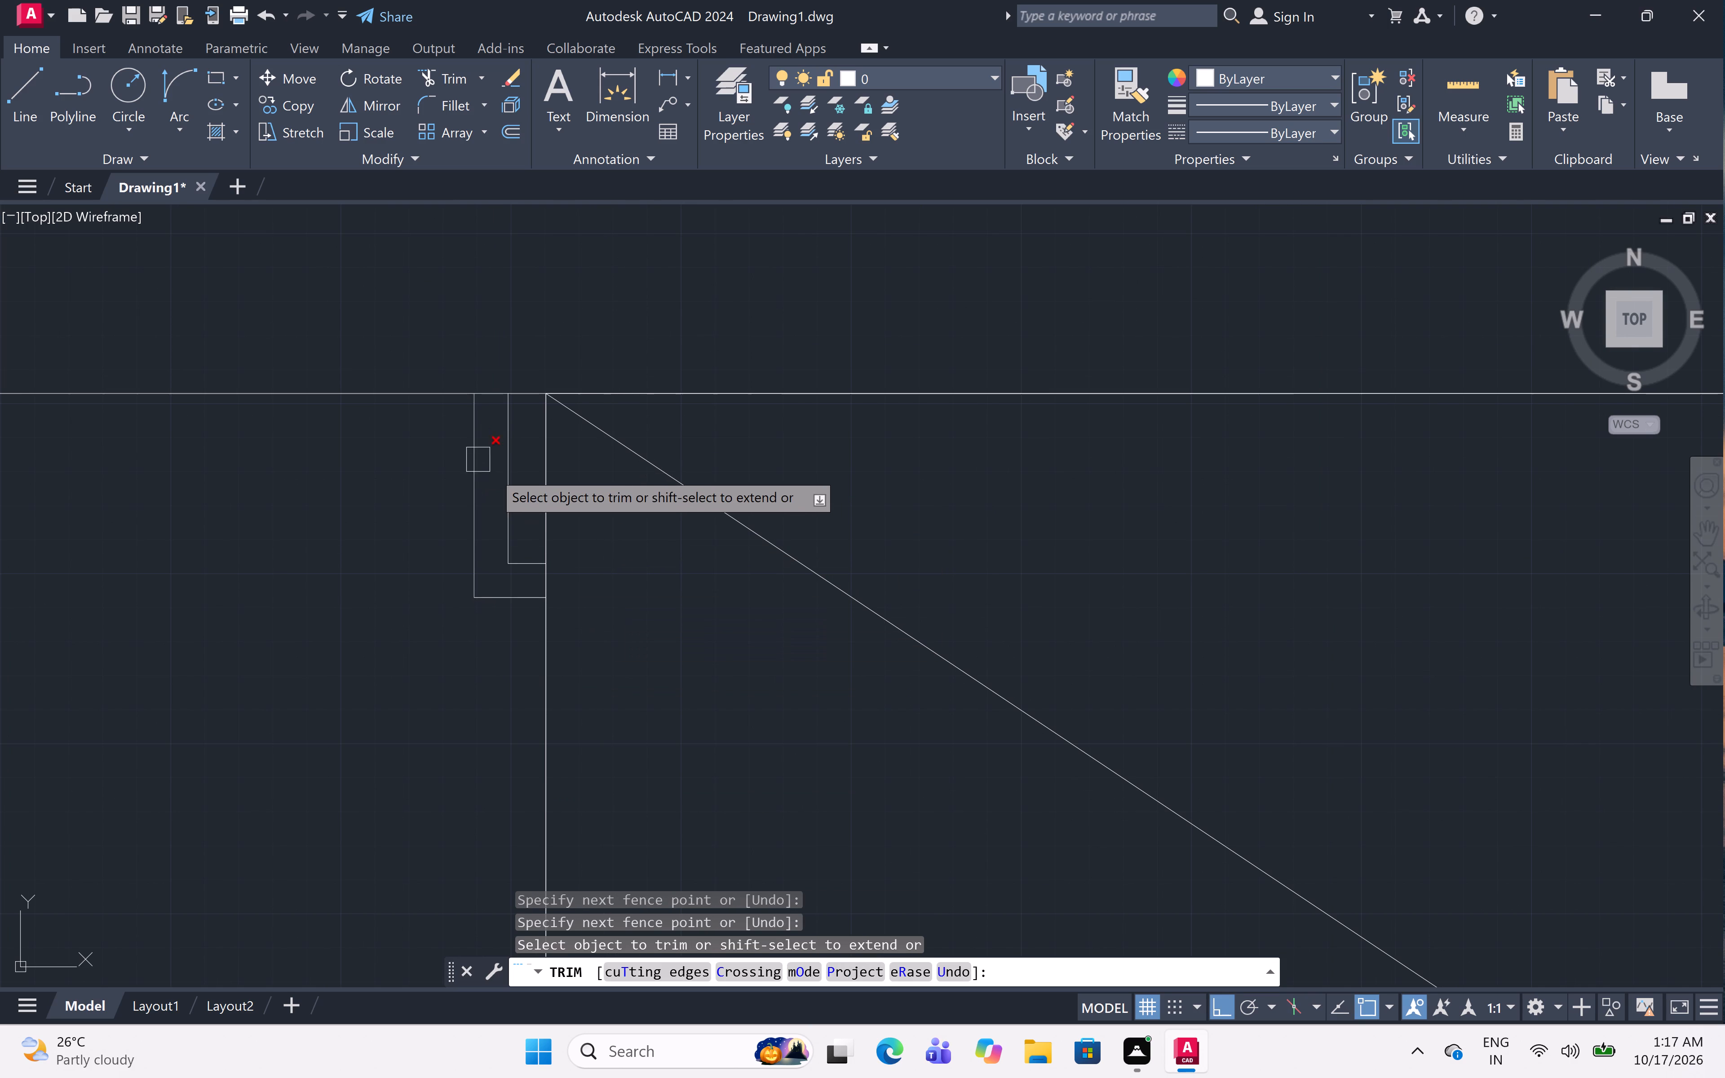
left_click(525, 468)
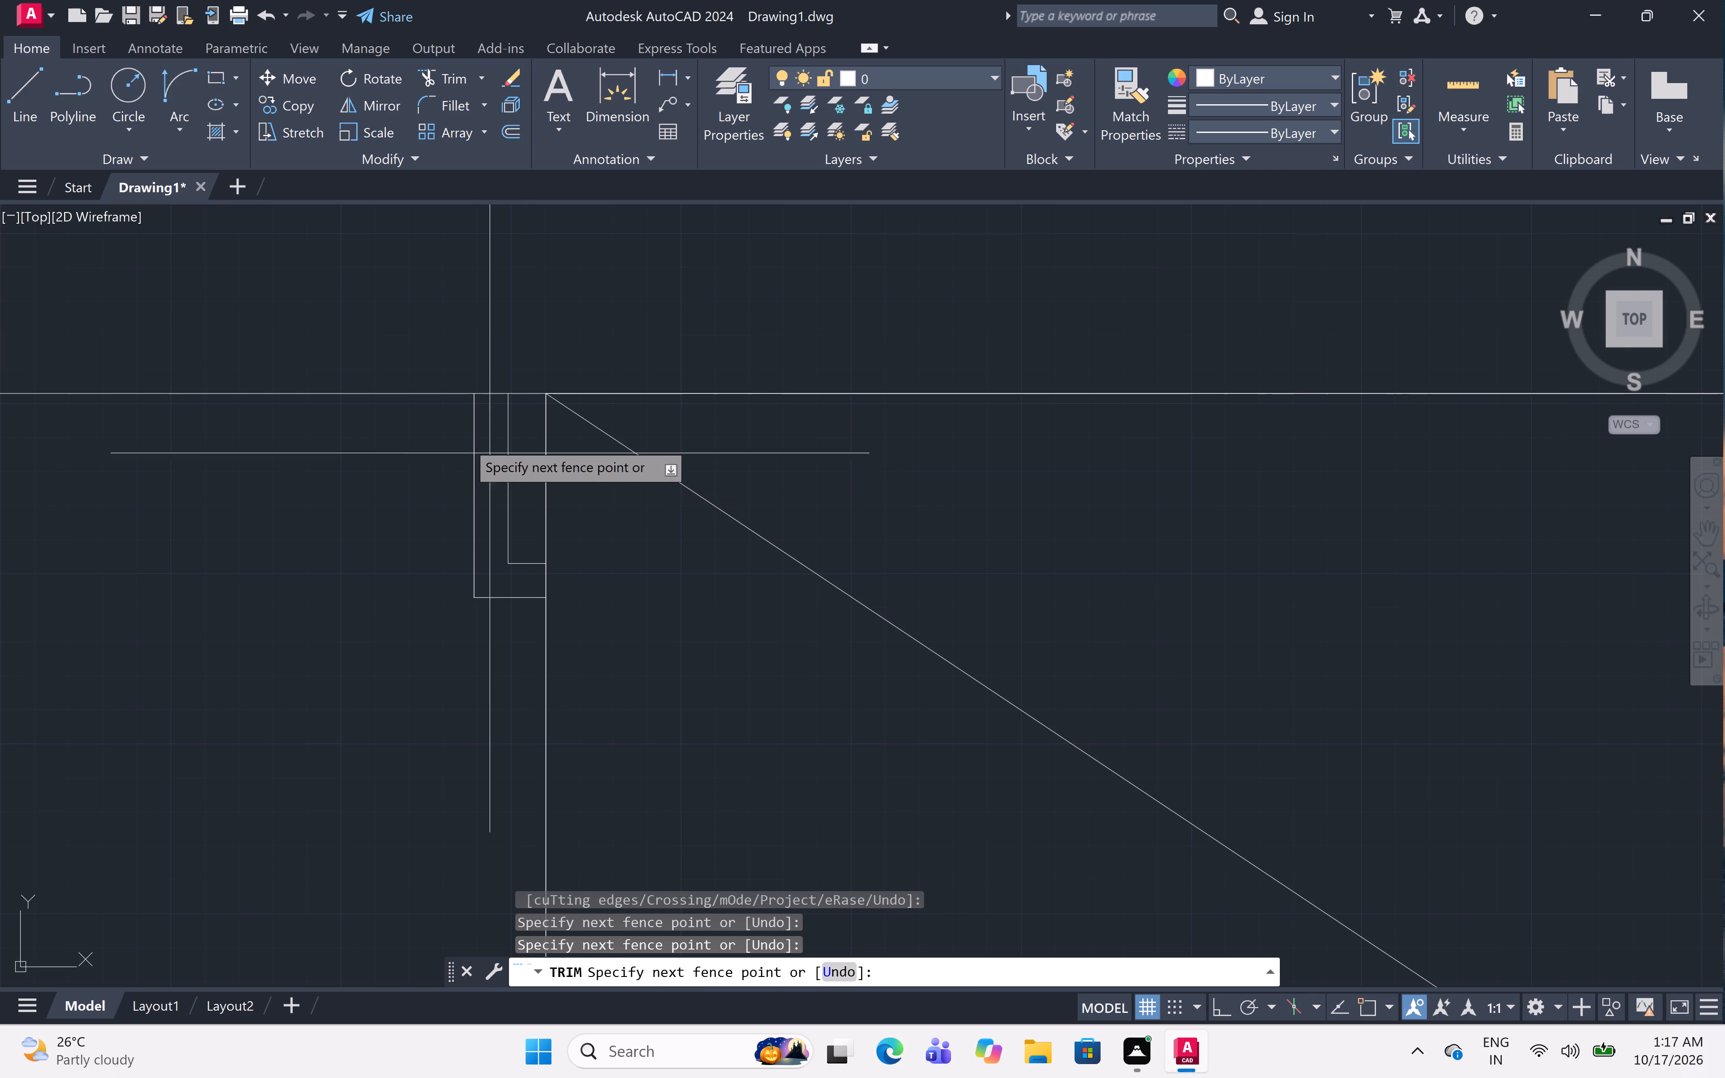
left_click(432, 459)
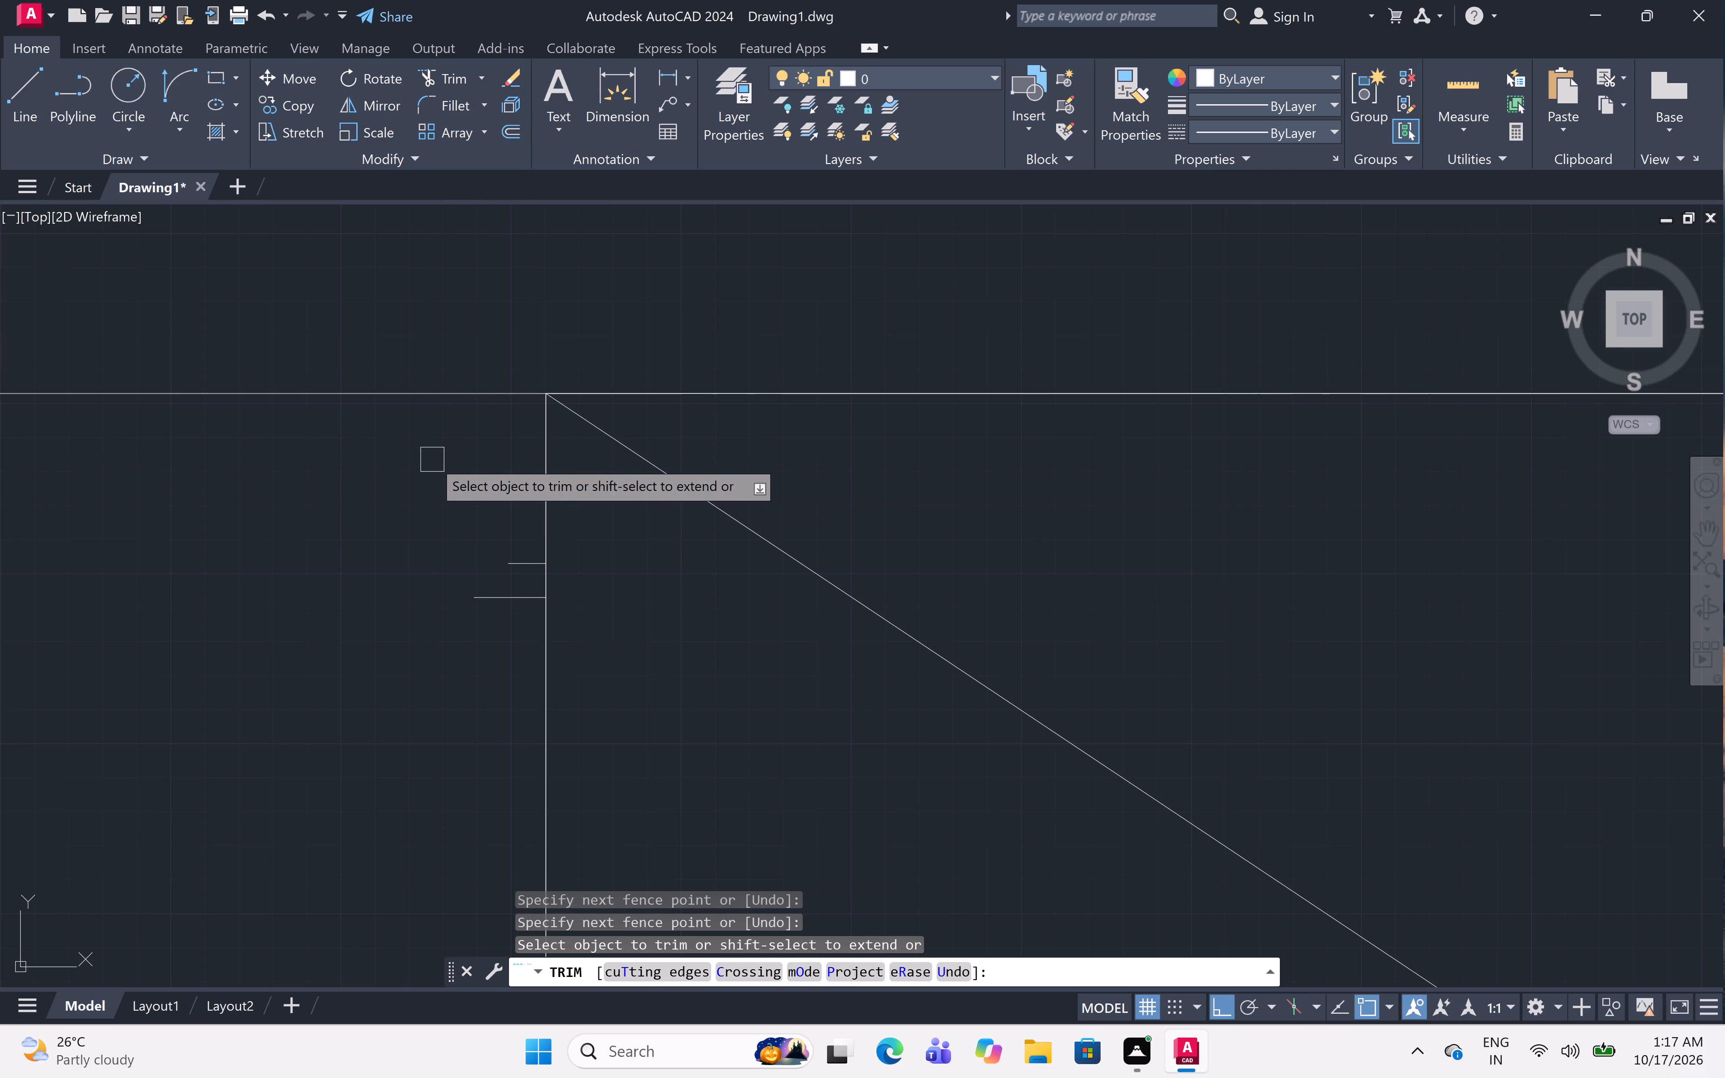
scroll(507, 605, "up", 2, "ctrl")
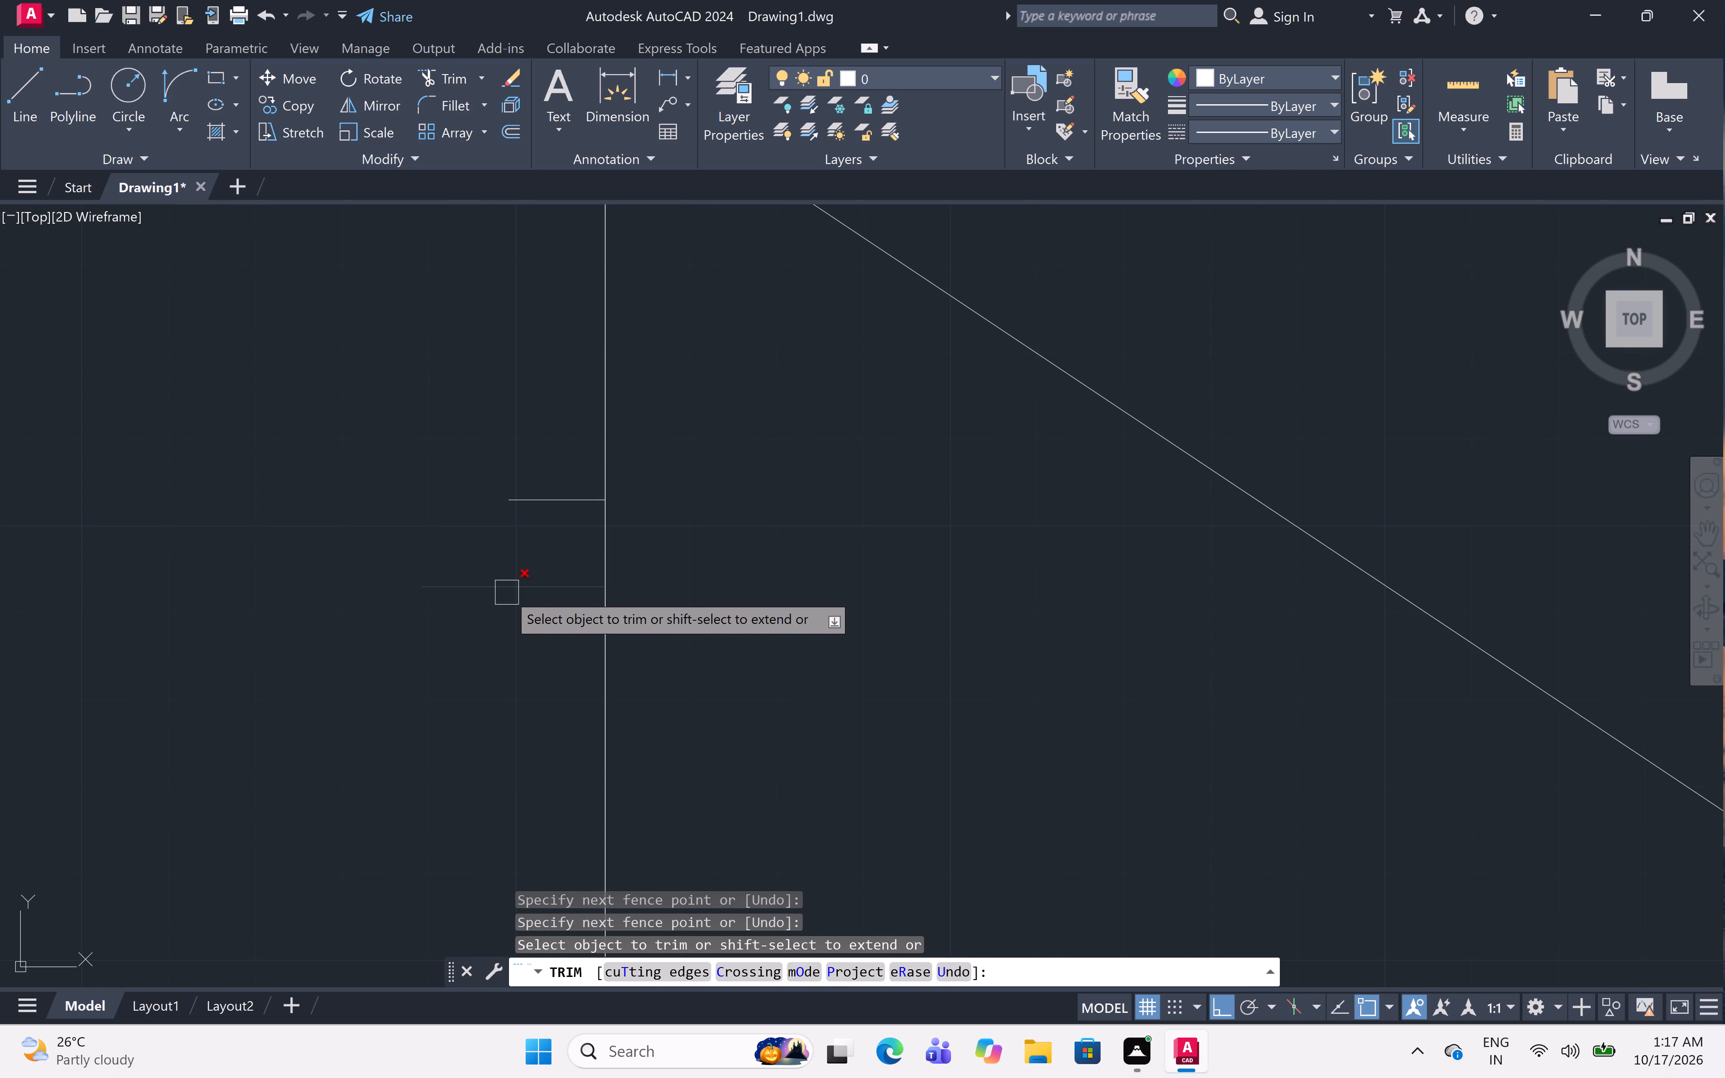
left_click(486, 590)
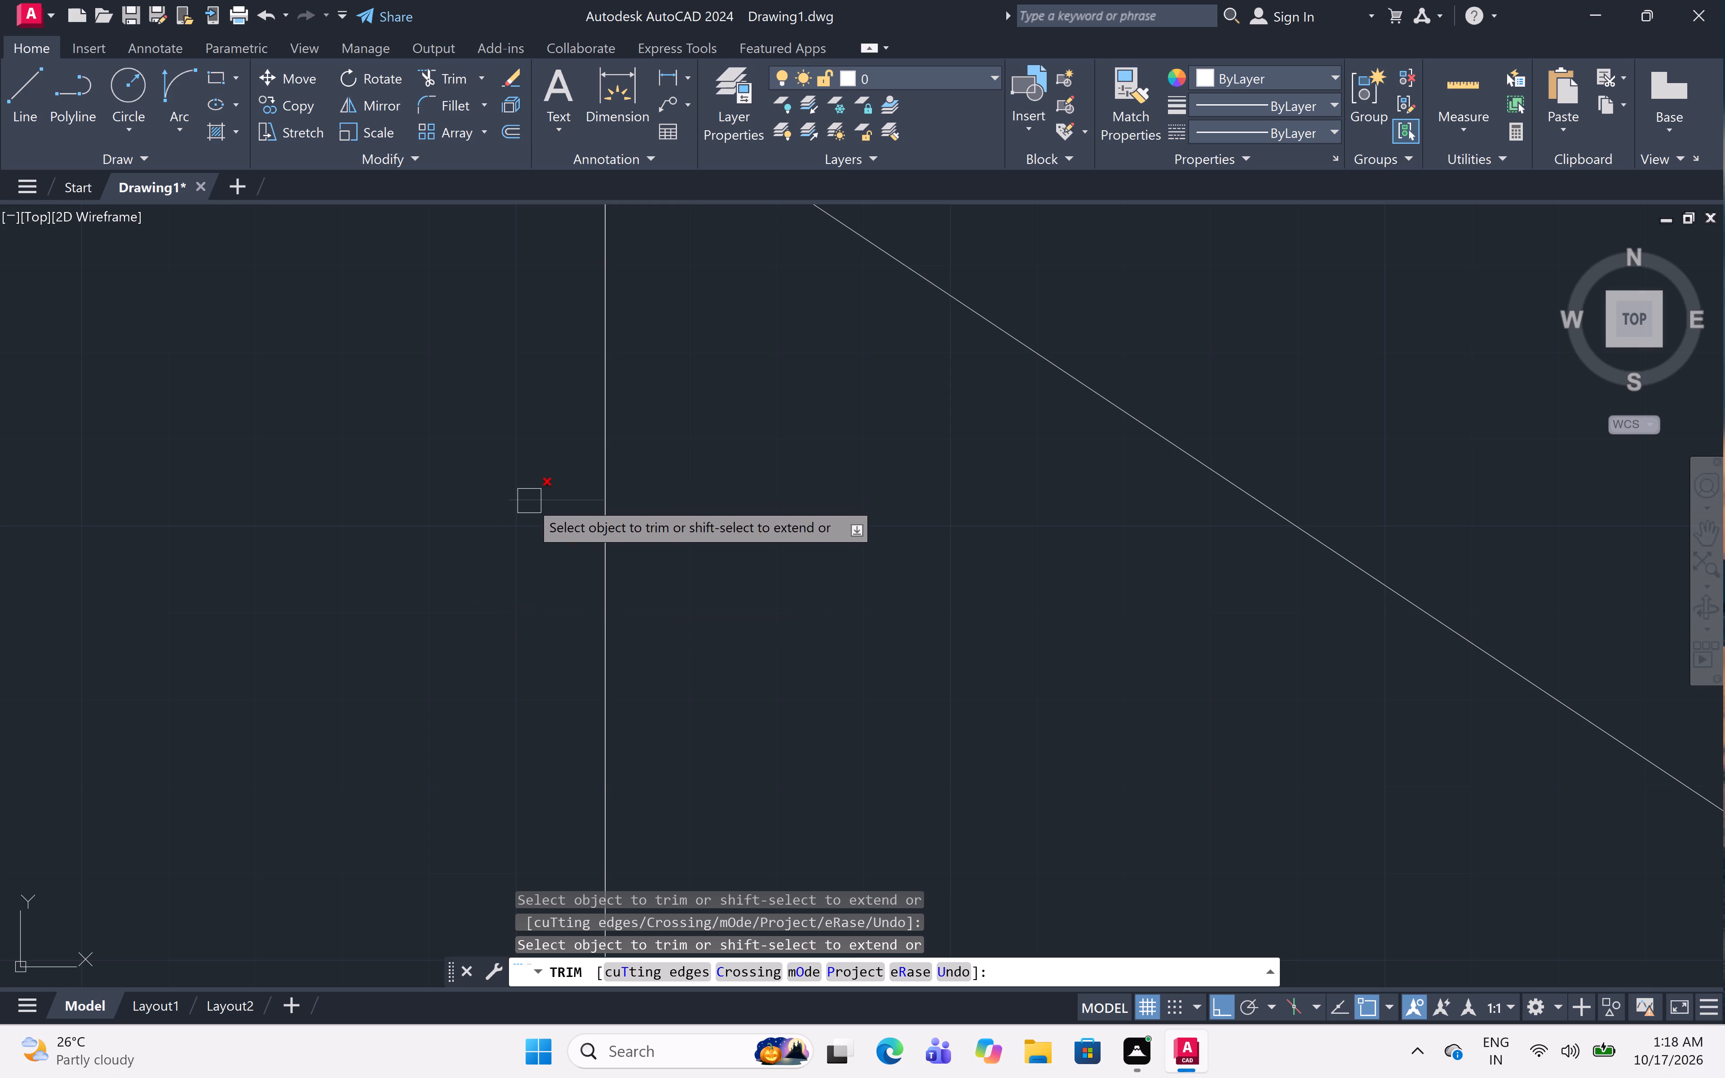
left_click(529, 501)
Trim away the second upper-storey window's remaining lower-right corner lines around the third decorated panel's top-right corner.
scroll(529, 501, "down", 11, "ctrl")
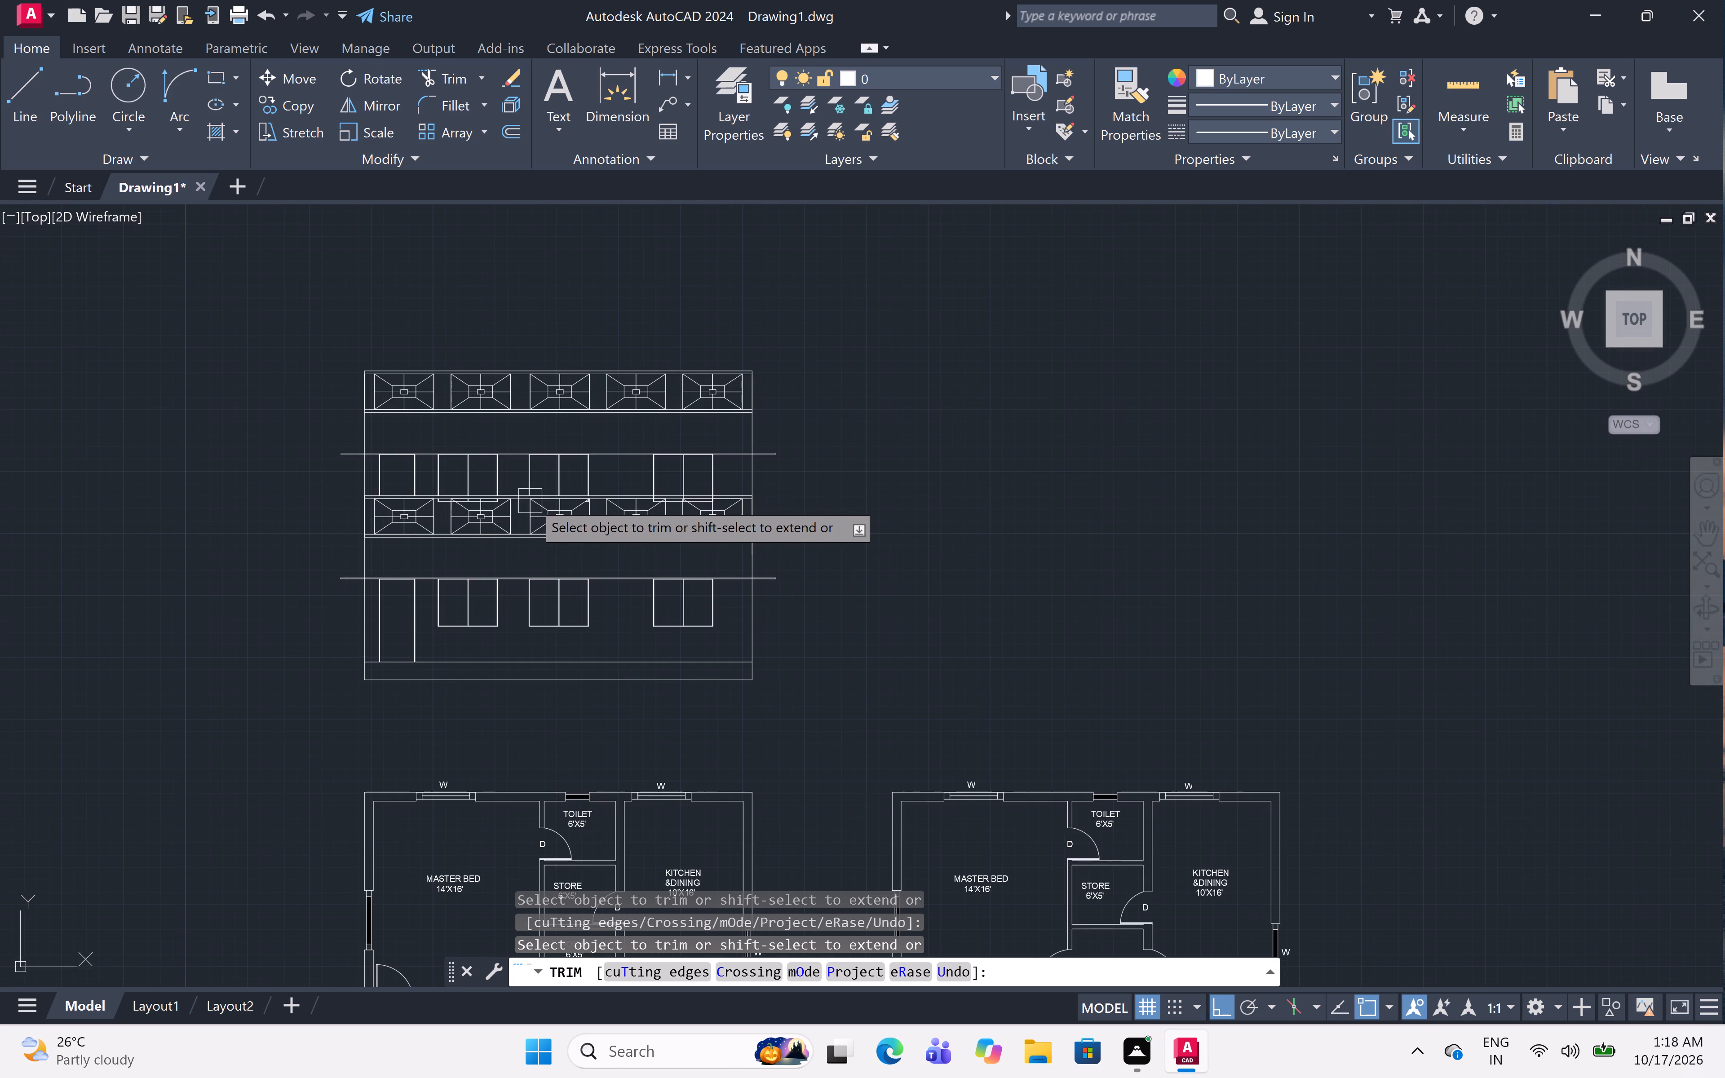
scroll(528, 472, "up", 2, "ctrl")
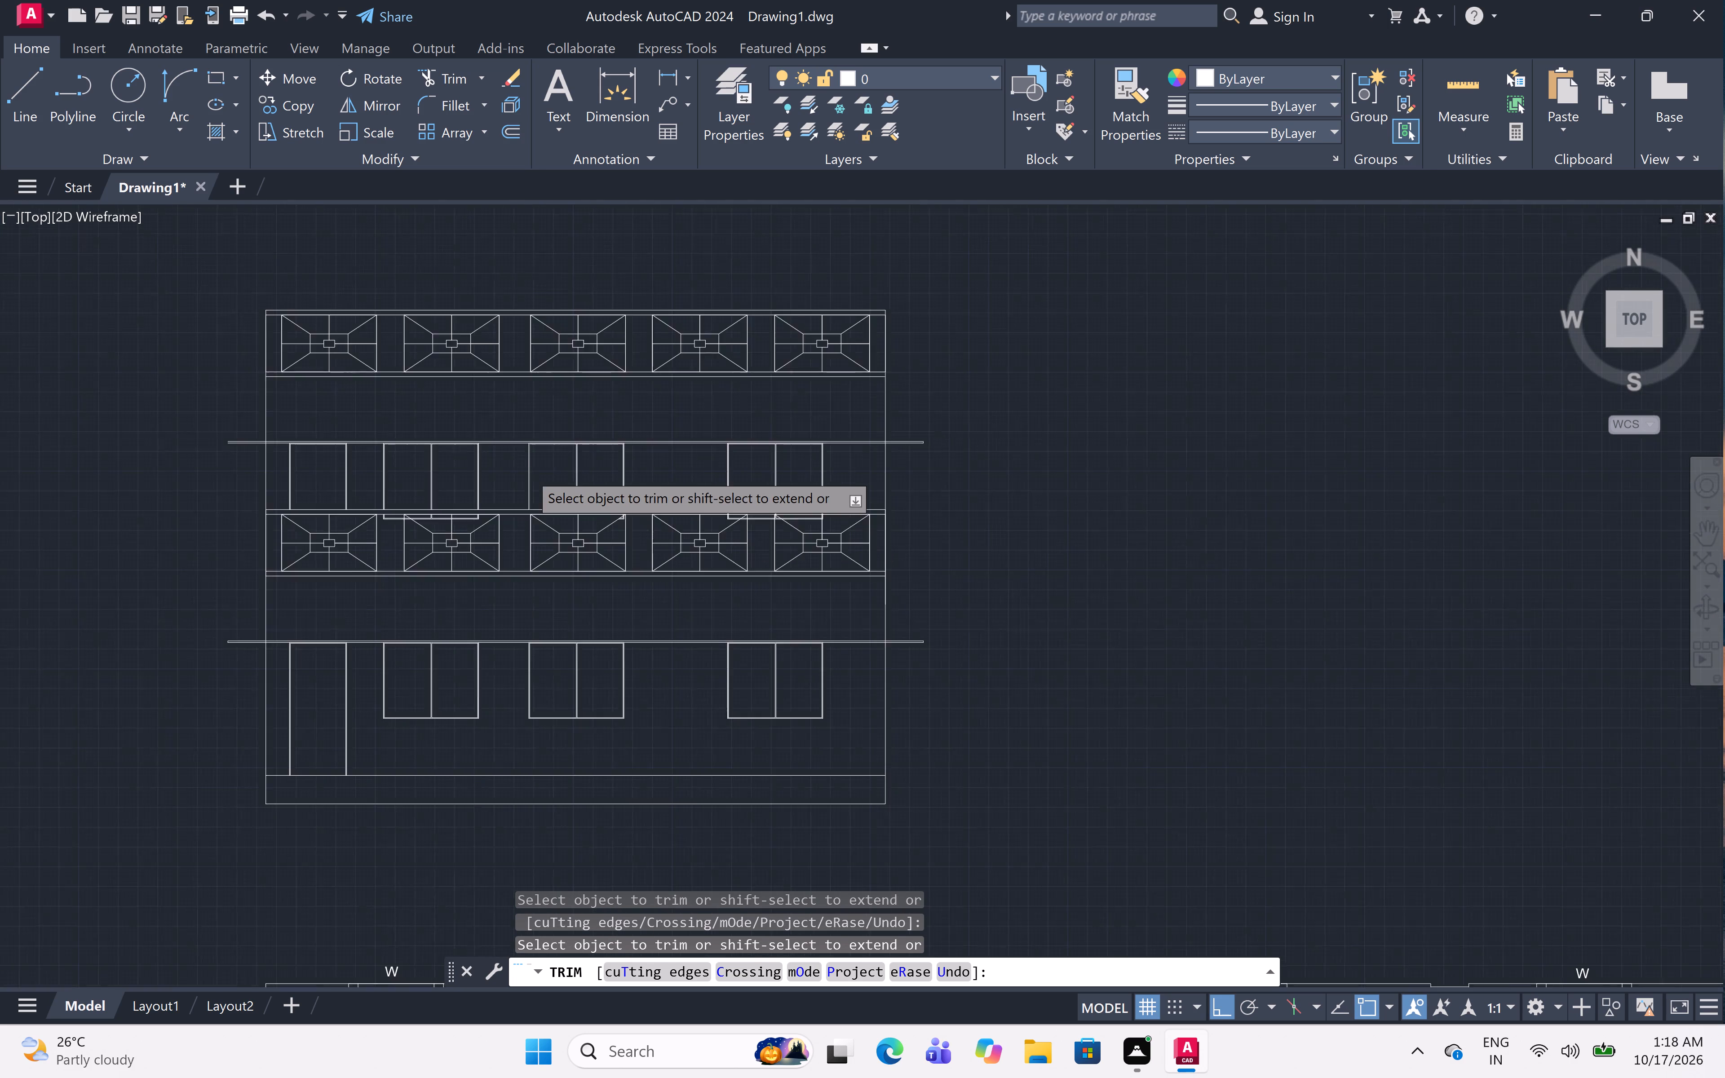
scroll(528, 472, "up", 2, "ctrl")
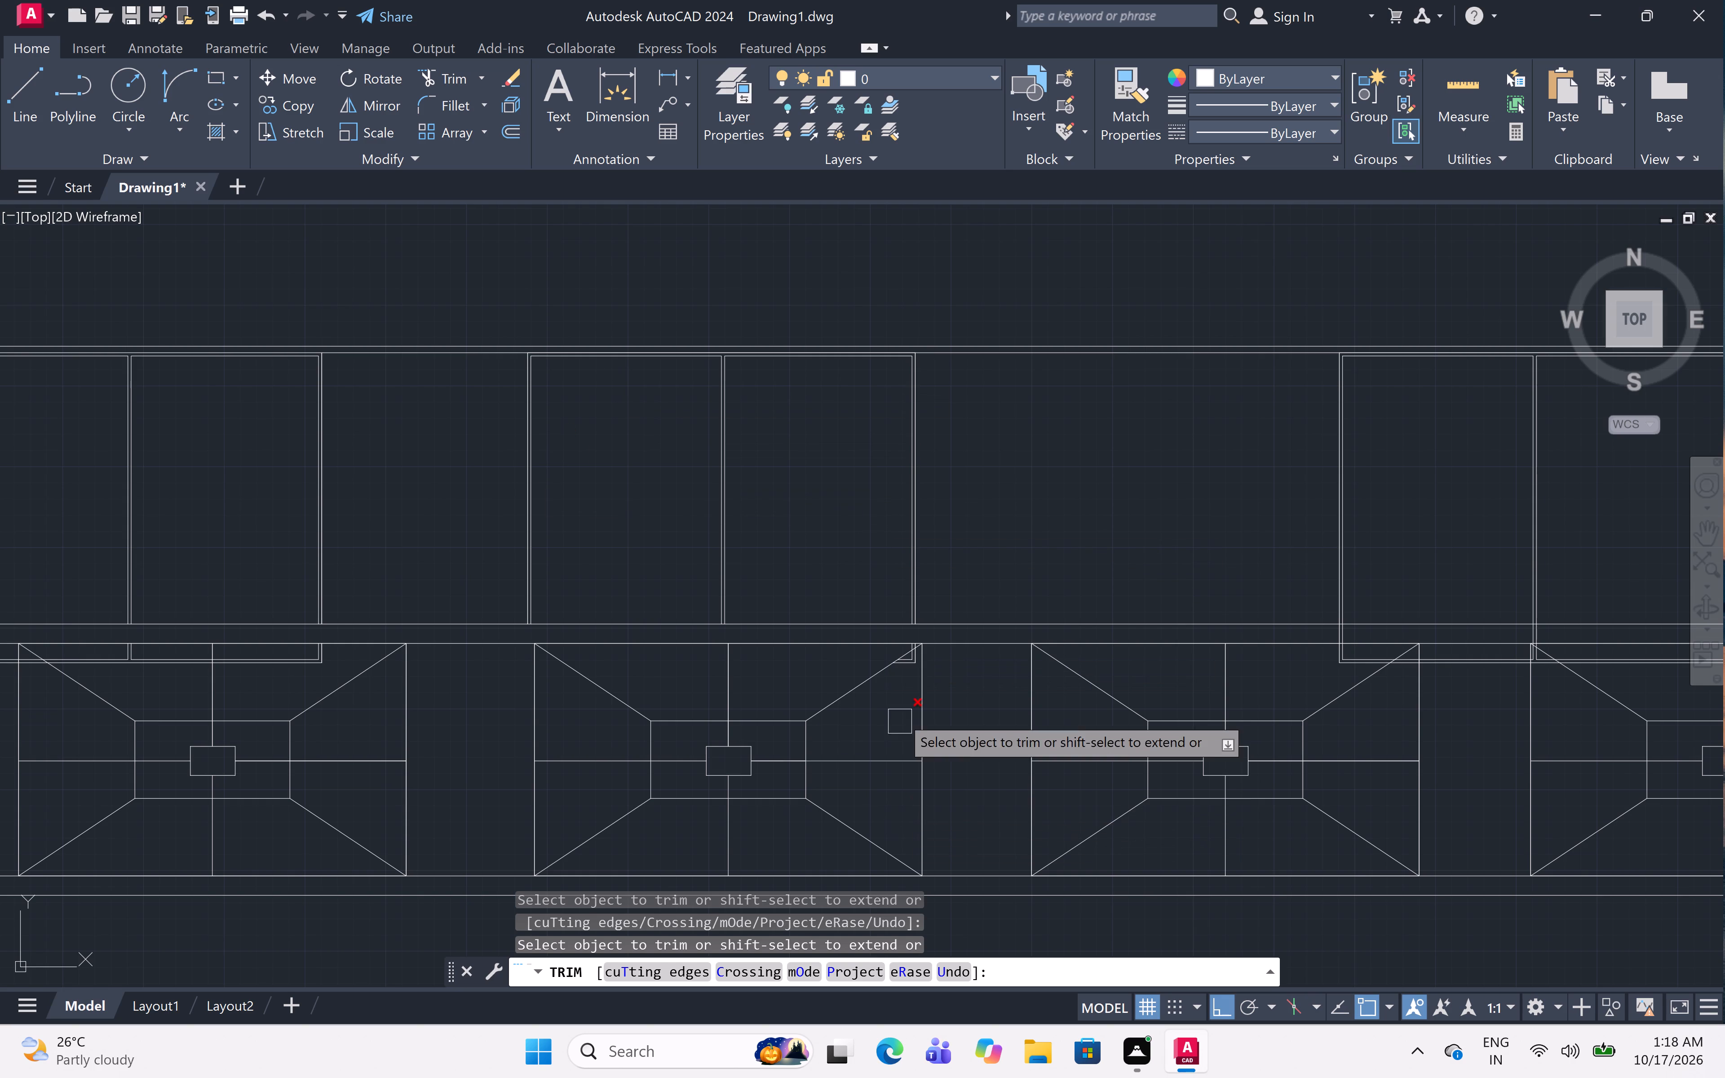
scroll(908, 665, "up", 4)
left_click(911, 635)
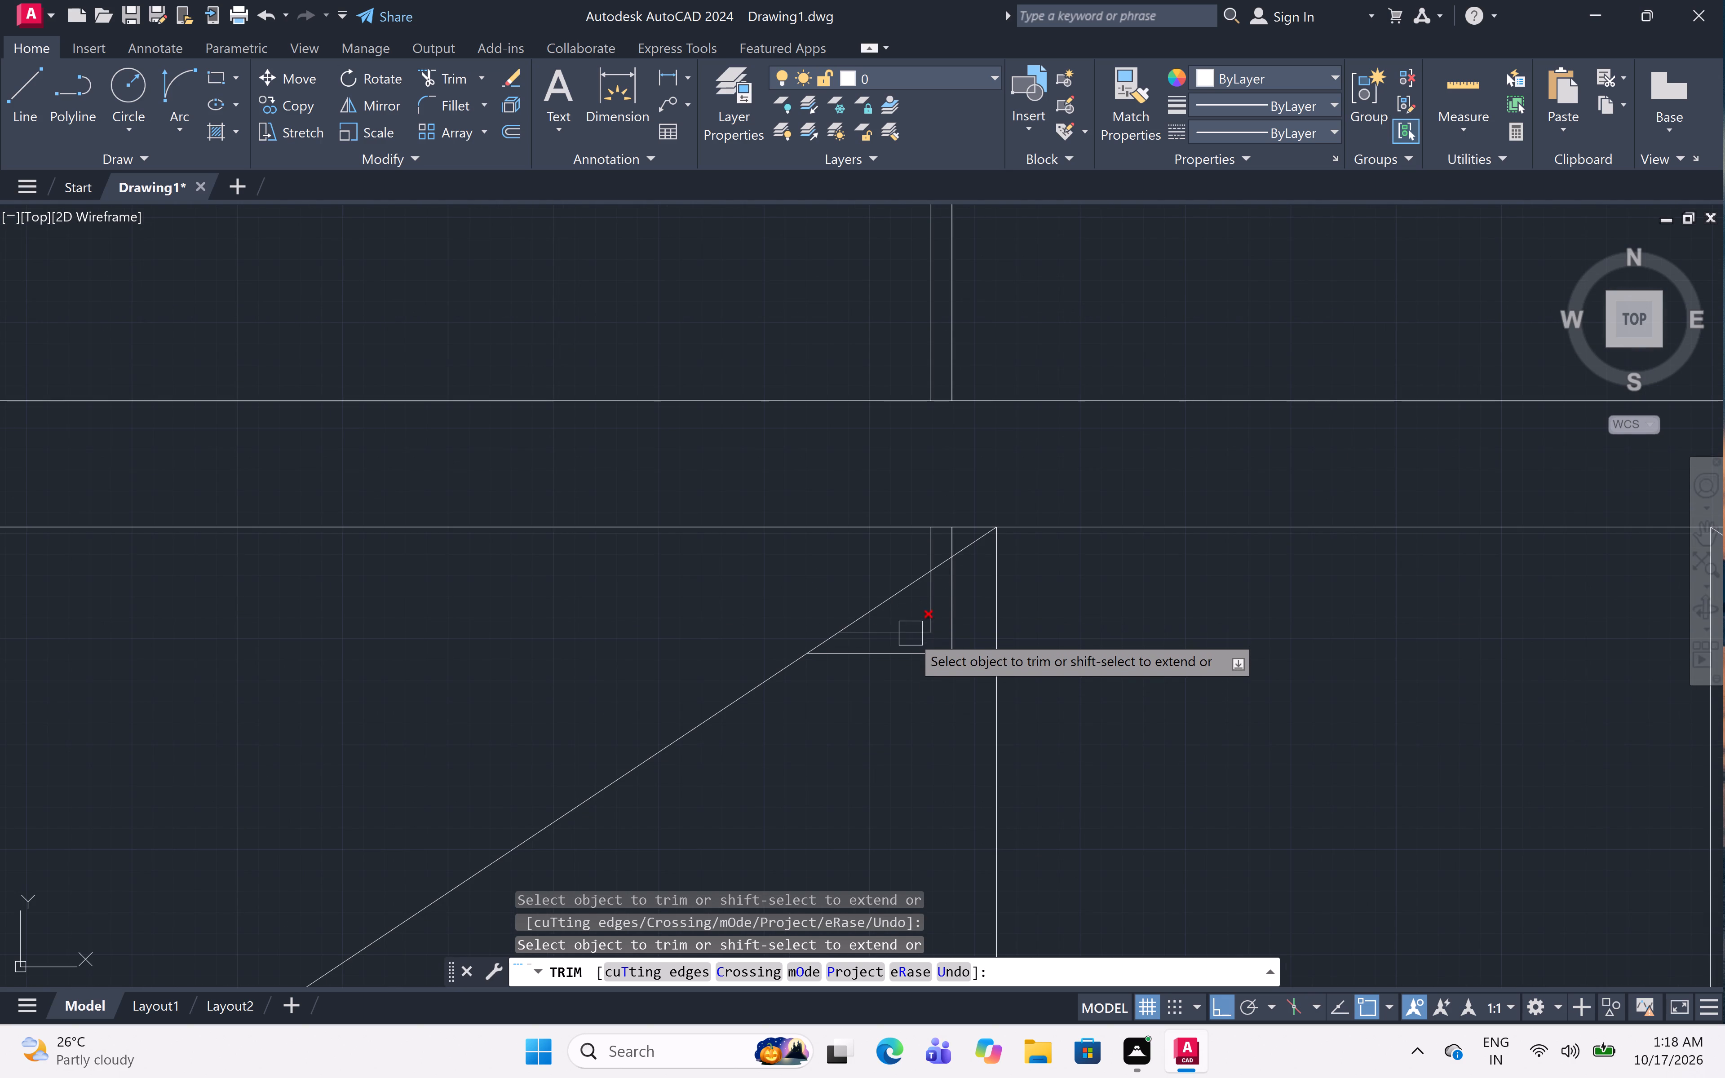
left_click(909, 661)
left_click(924, 628)
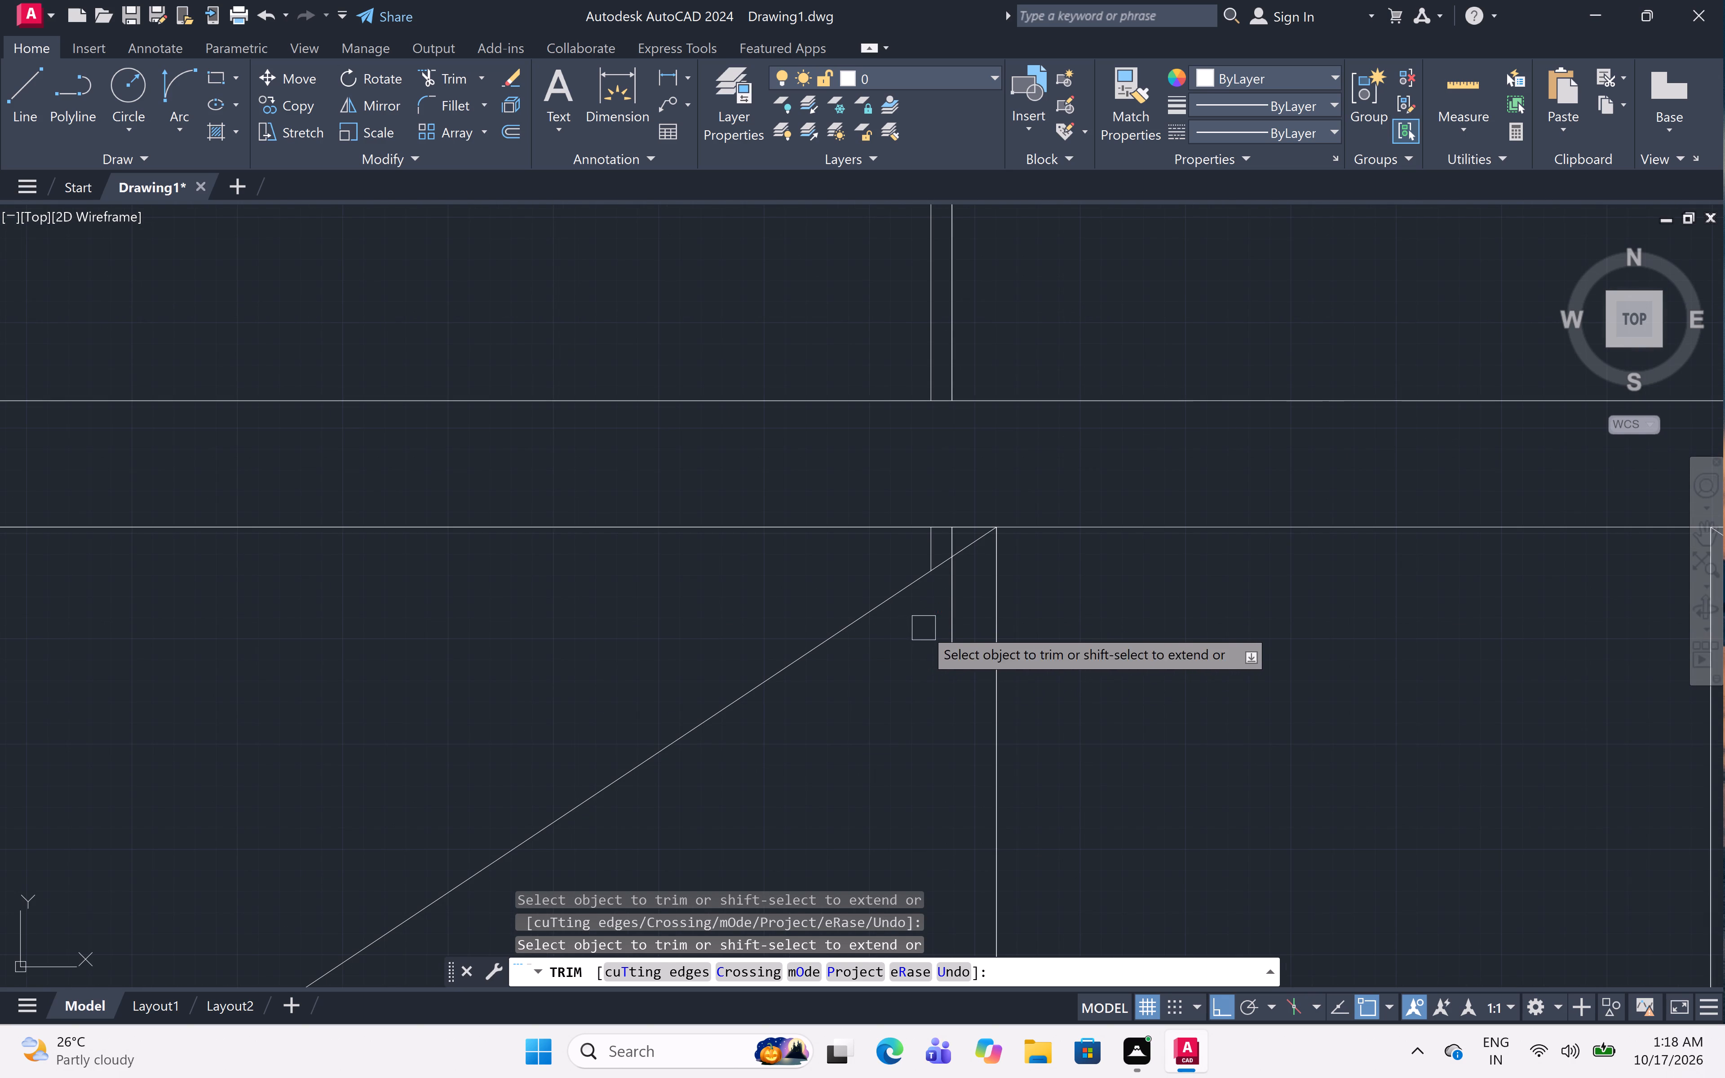
left_click(942, 640)
left_click(959, 651)
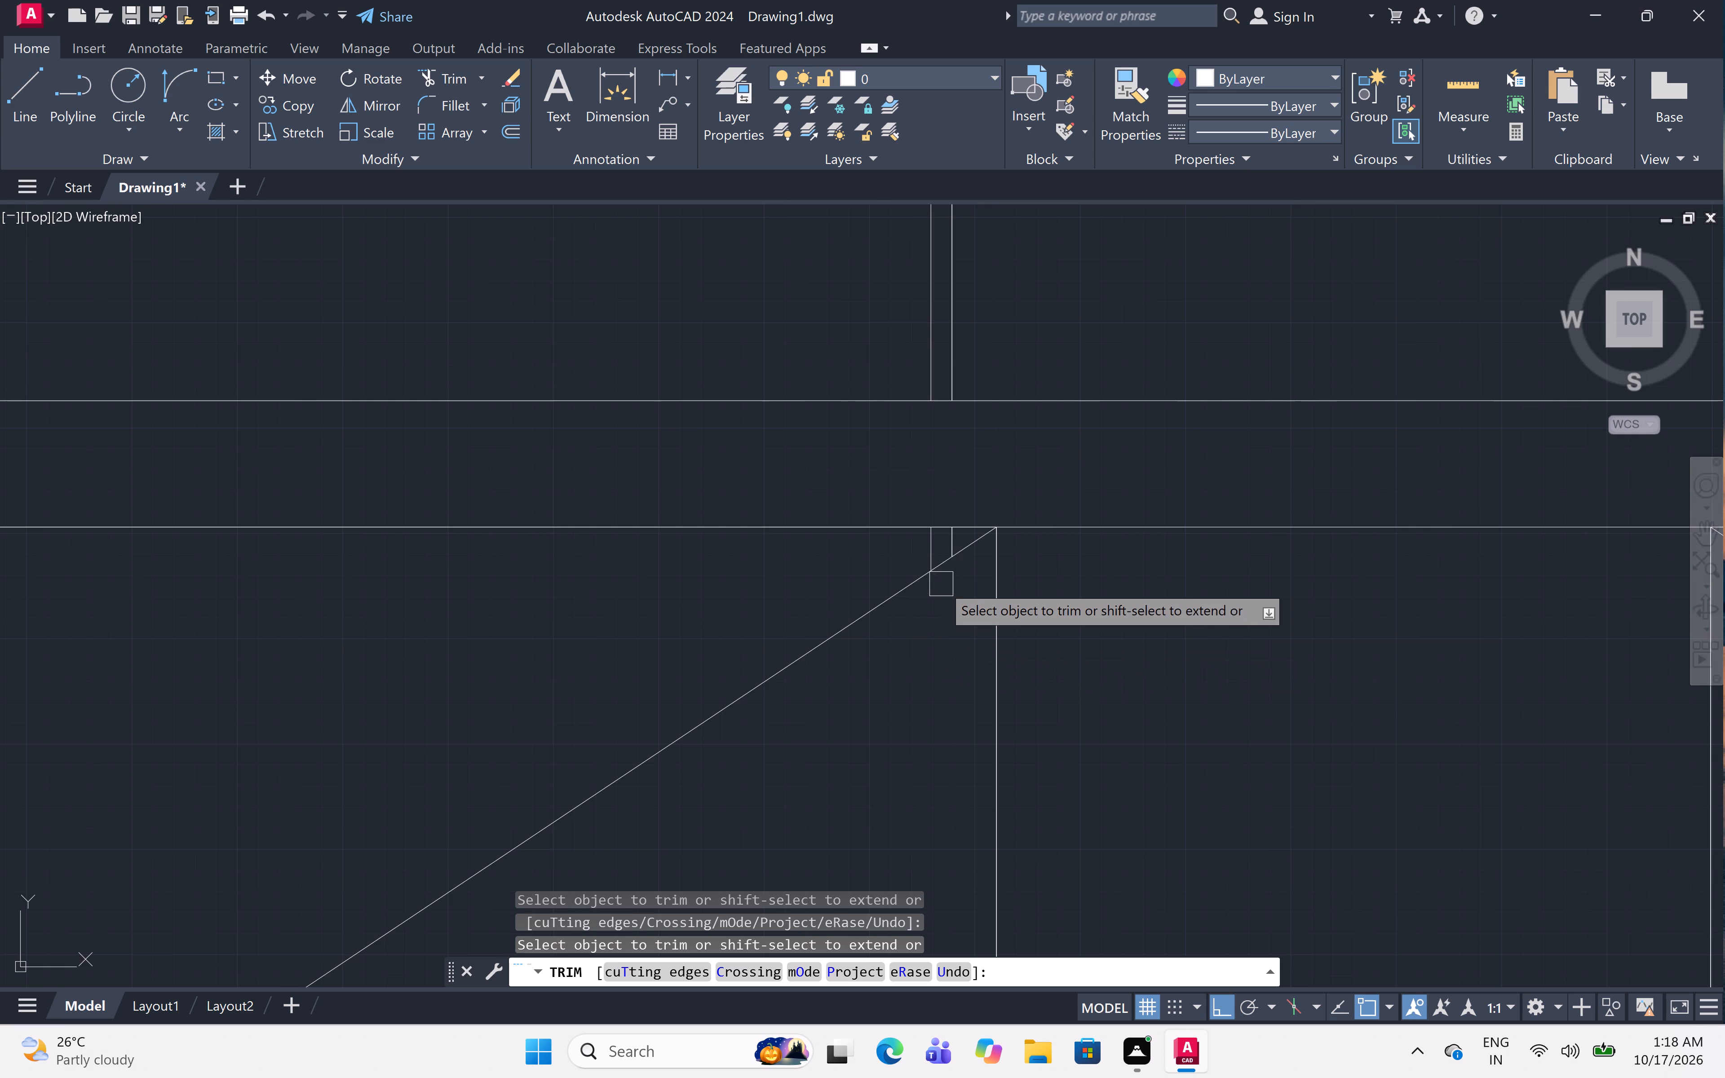
scroll(947, 535, "up", 4)
left_click(981, 583)
double_click(978, 582)
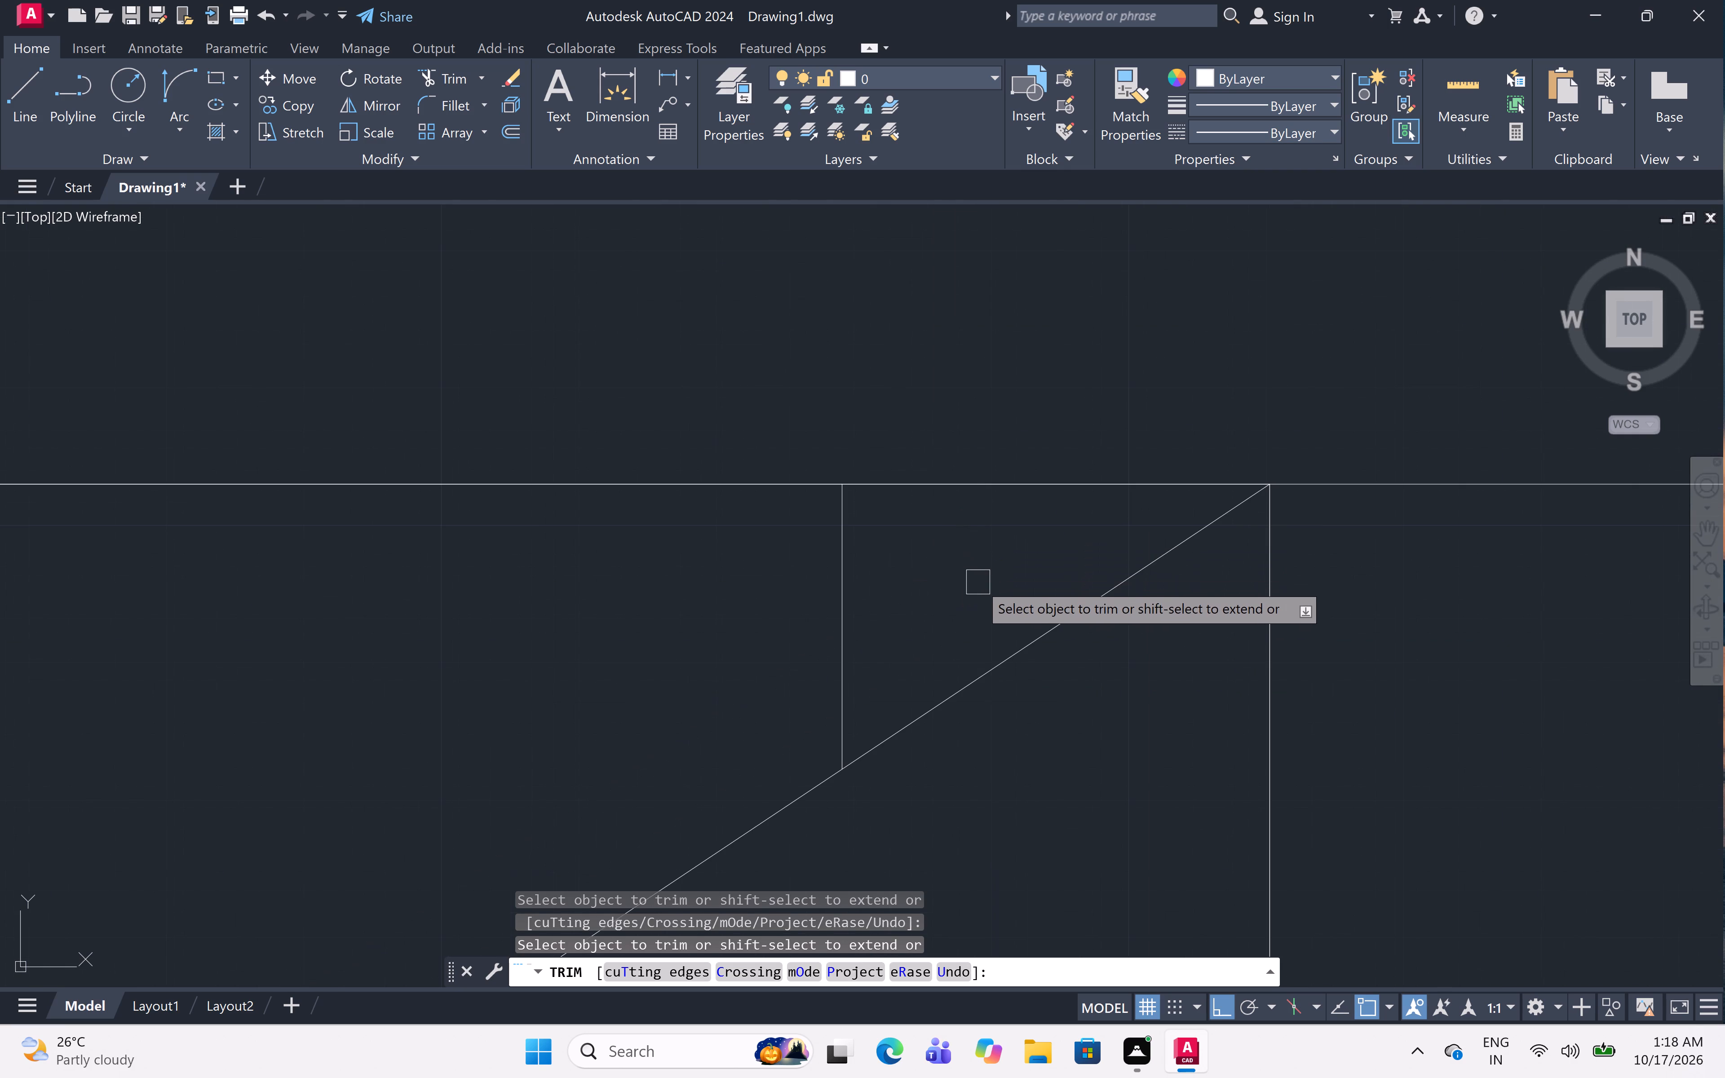
double_click(843, 614)
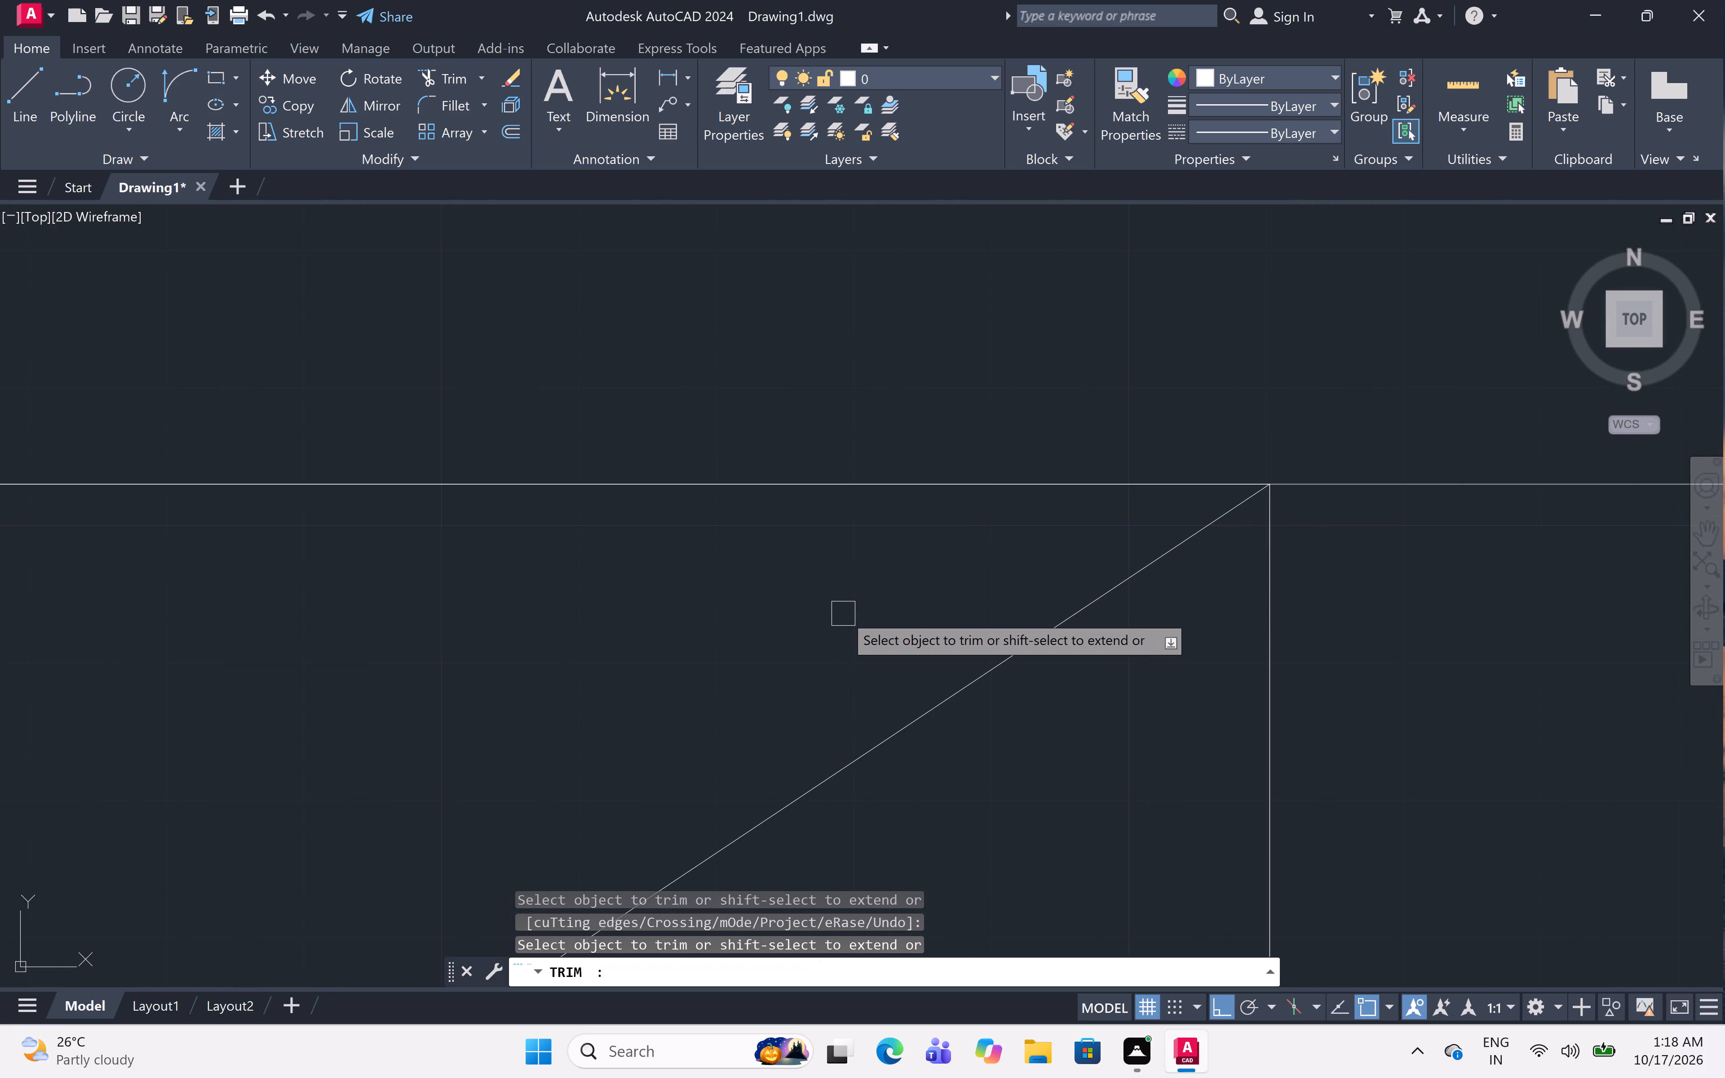
Trim line pieces along the right edge and horizontal centre line of the lower parapet's first decorated panel.
scroll(847, 600, "down", 6)
scroll(920, 547, "down", 4)
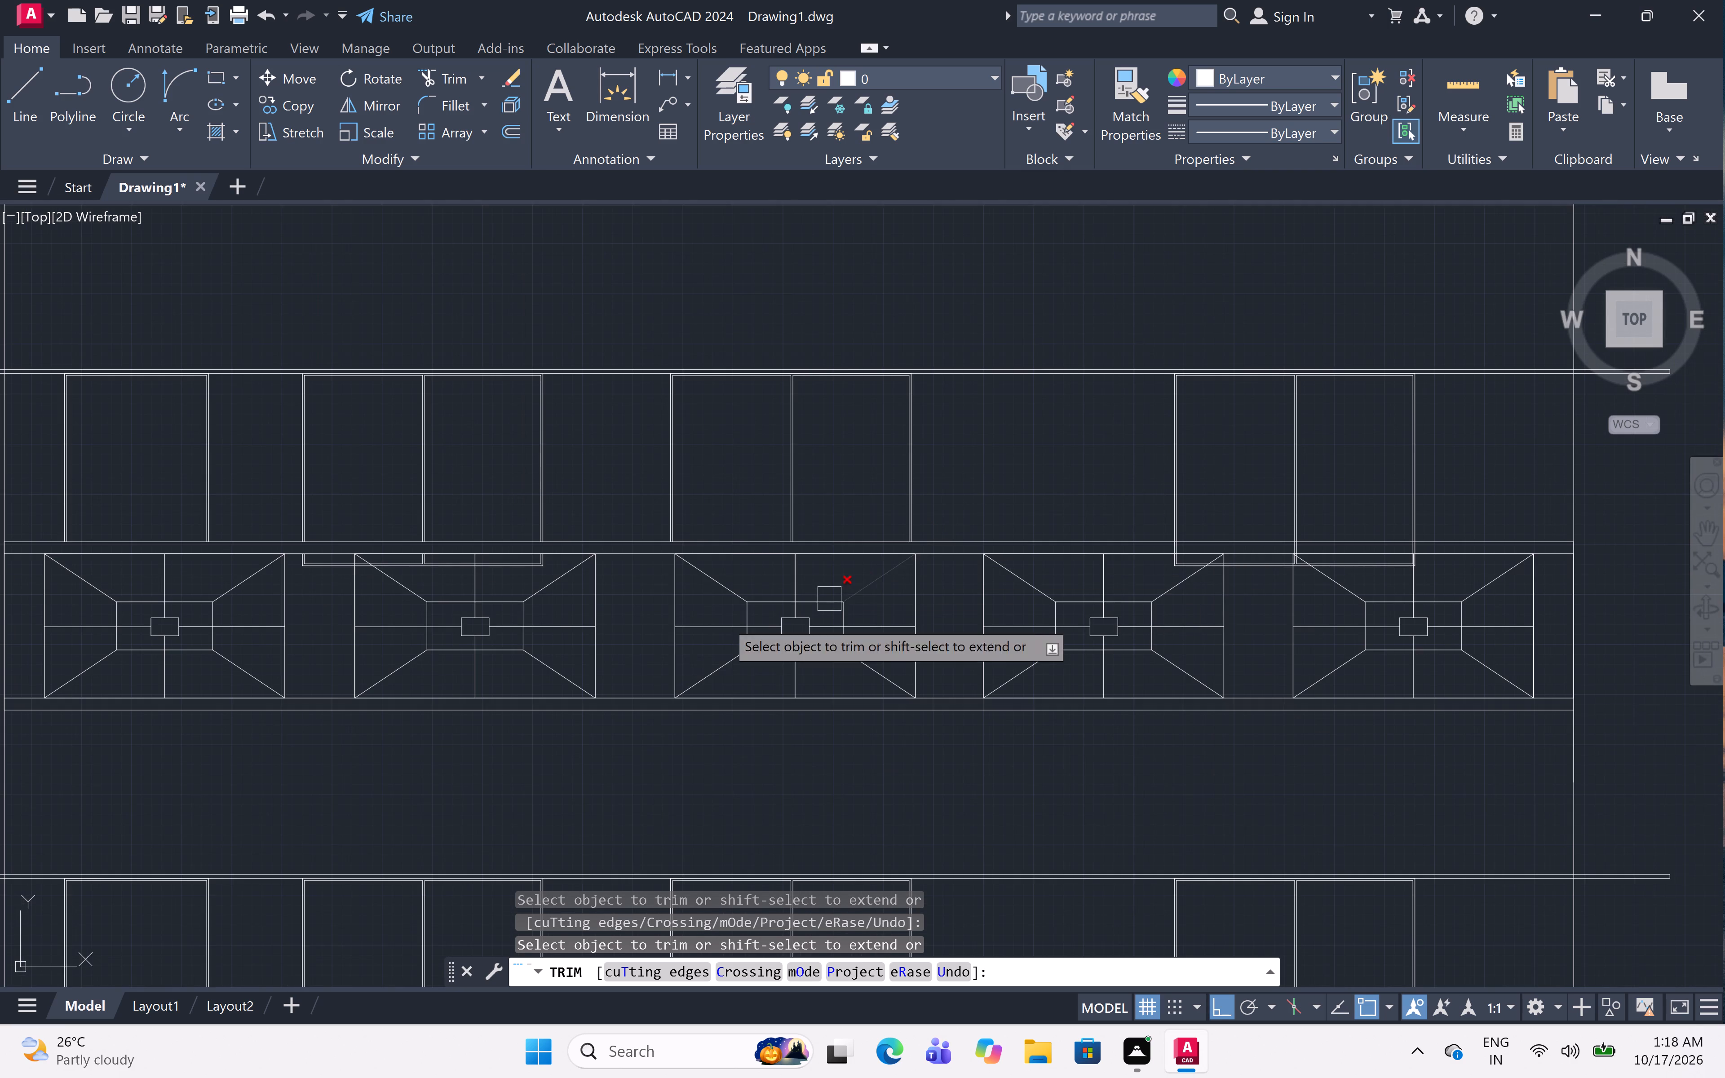
scroll(279, 552, "up", 4)
scroll(314, 603, "down", 4)
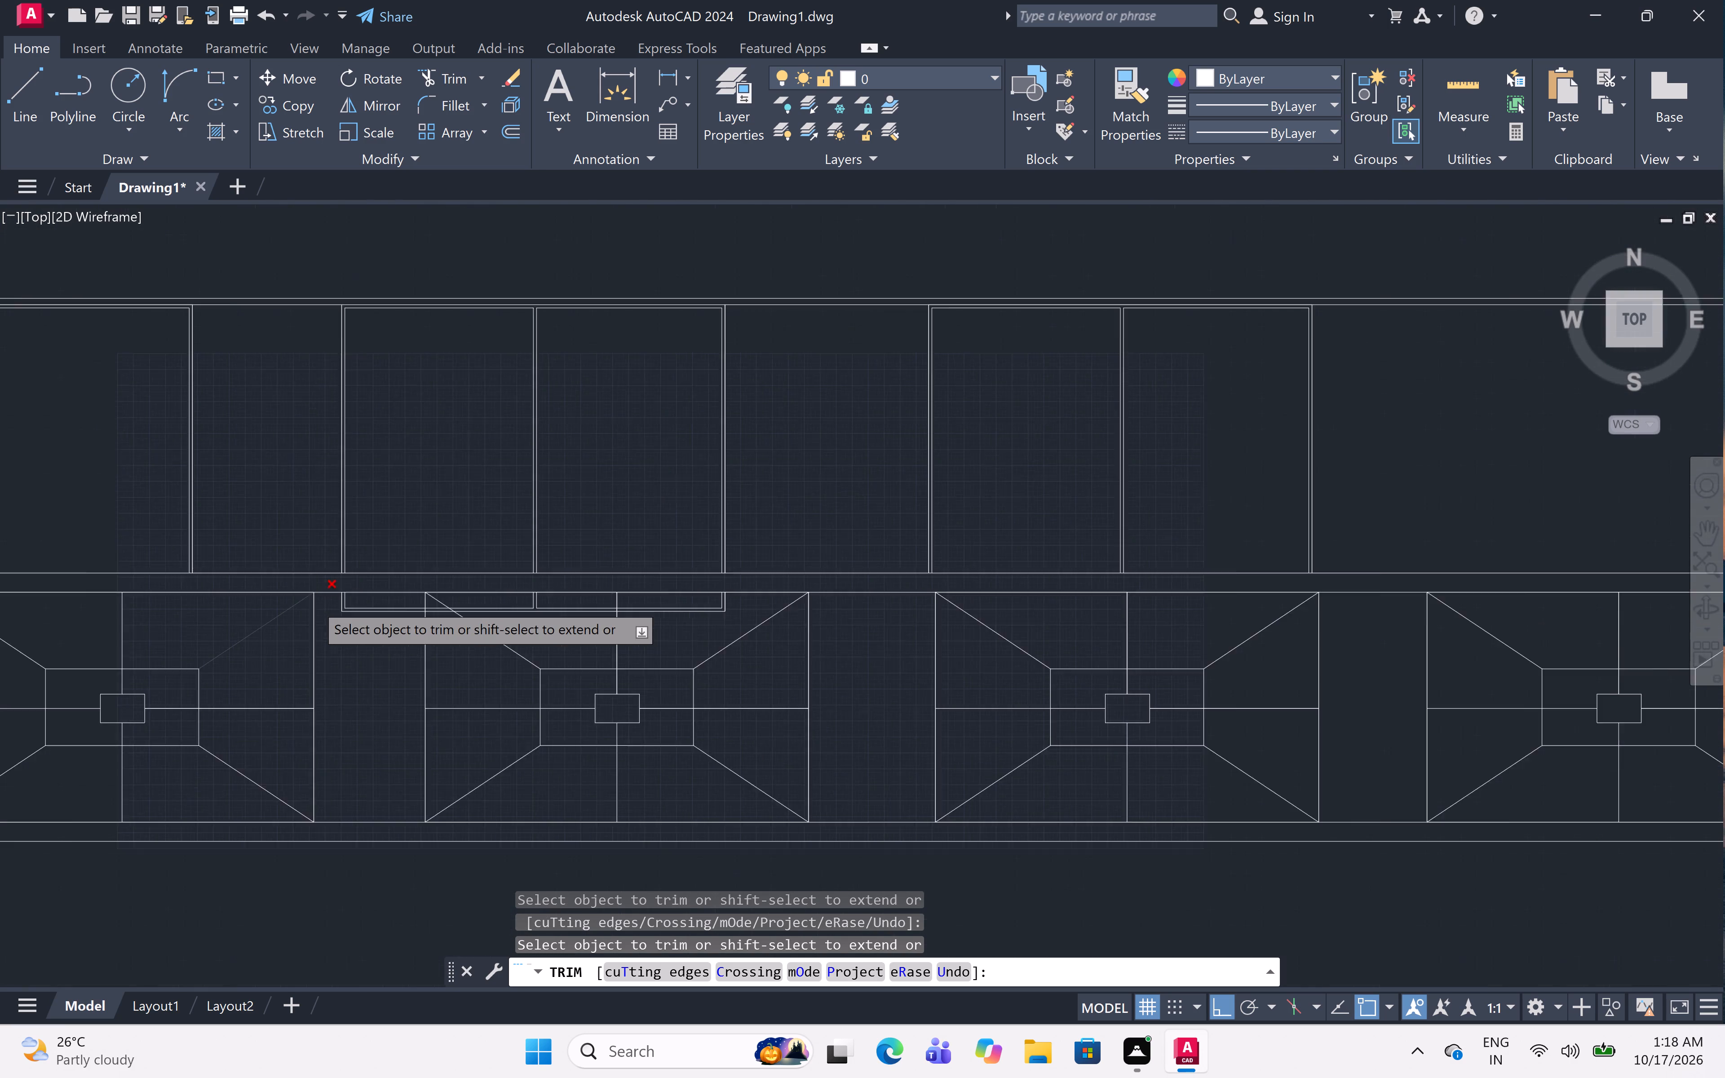
left_click(313, 633)
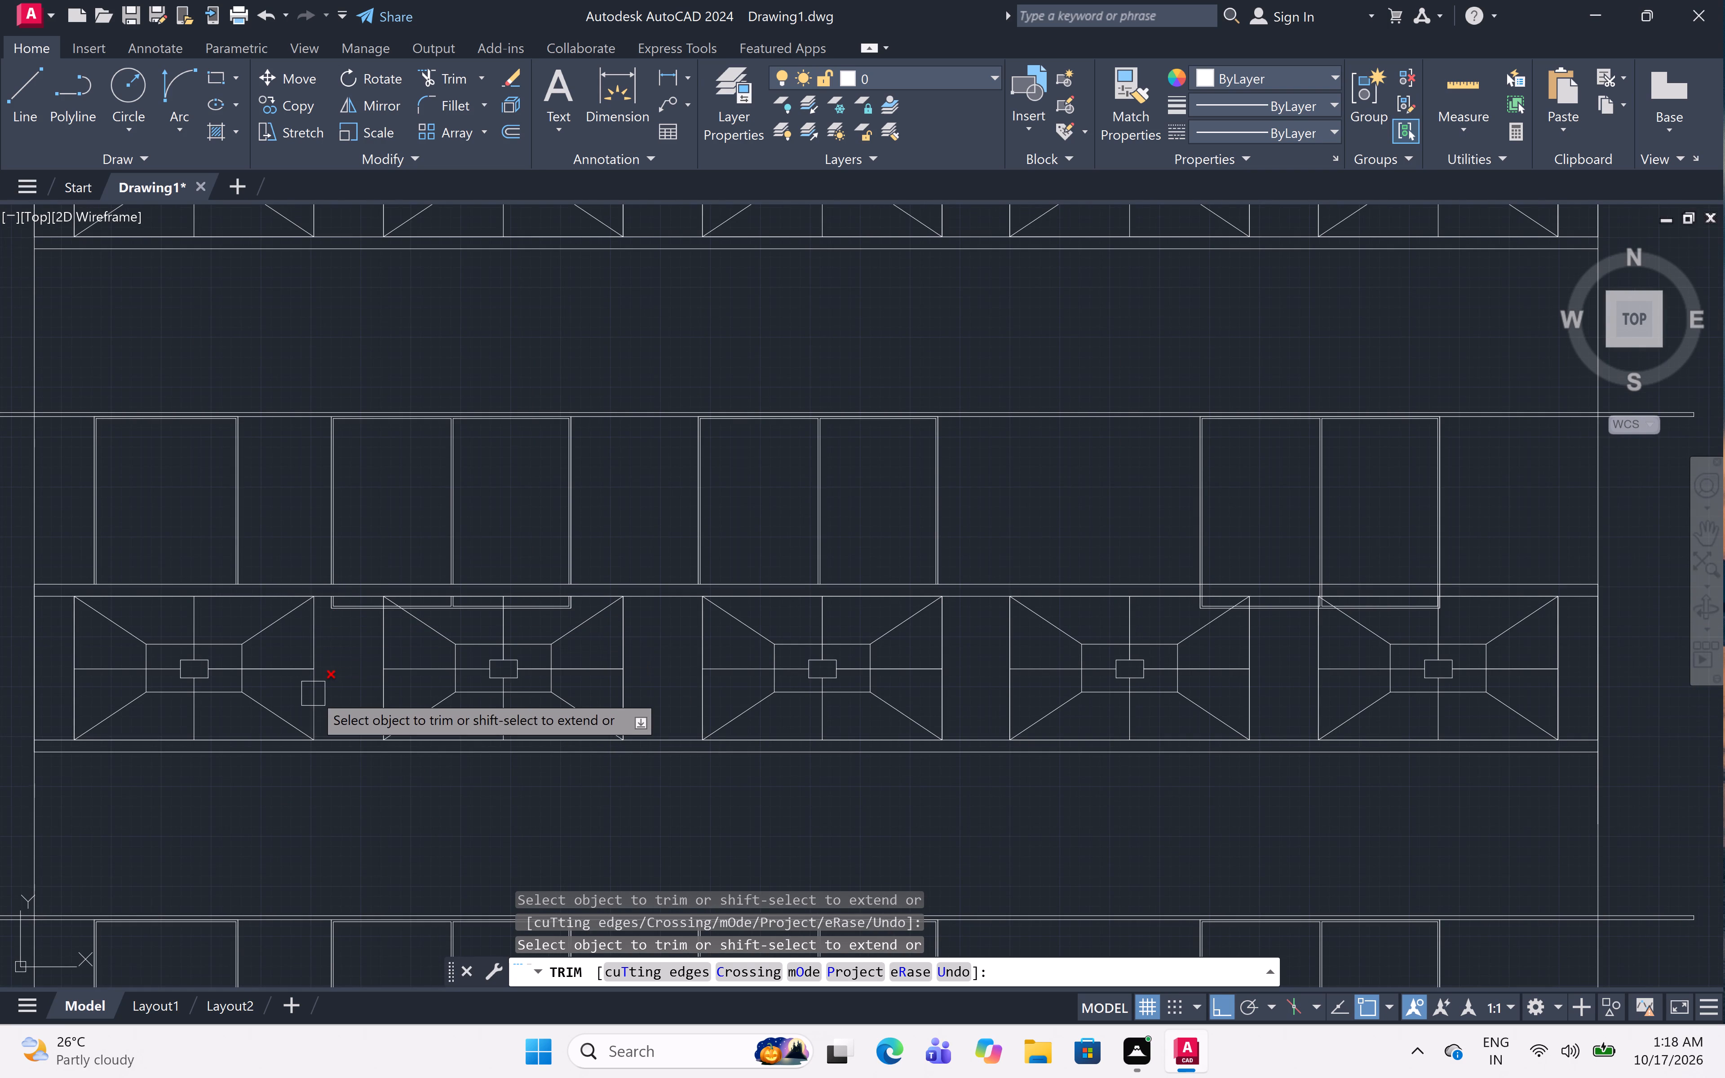
left_click(313, 694)
left_click(283, 670)
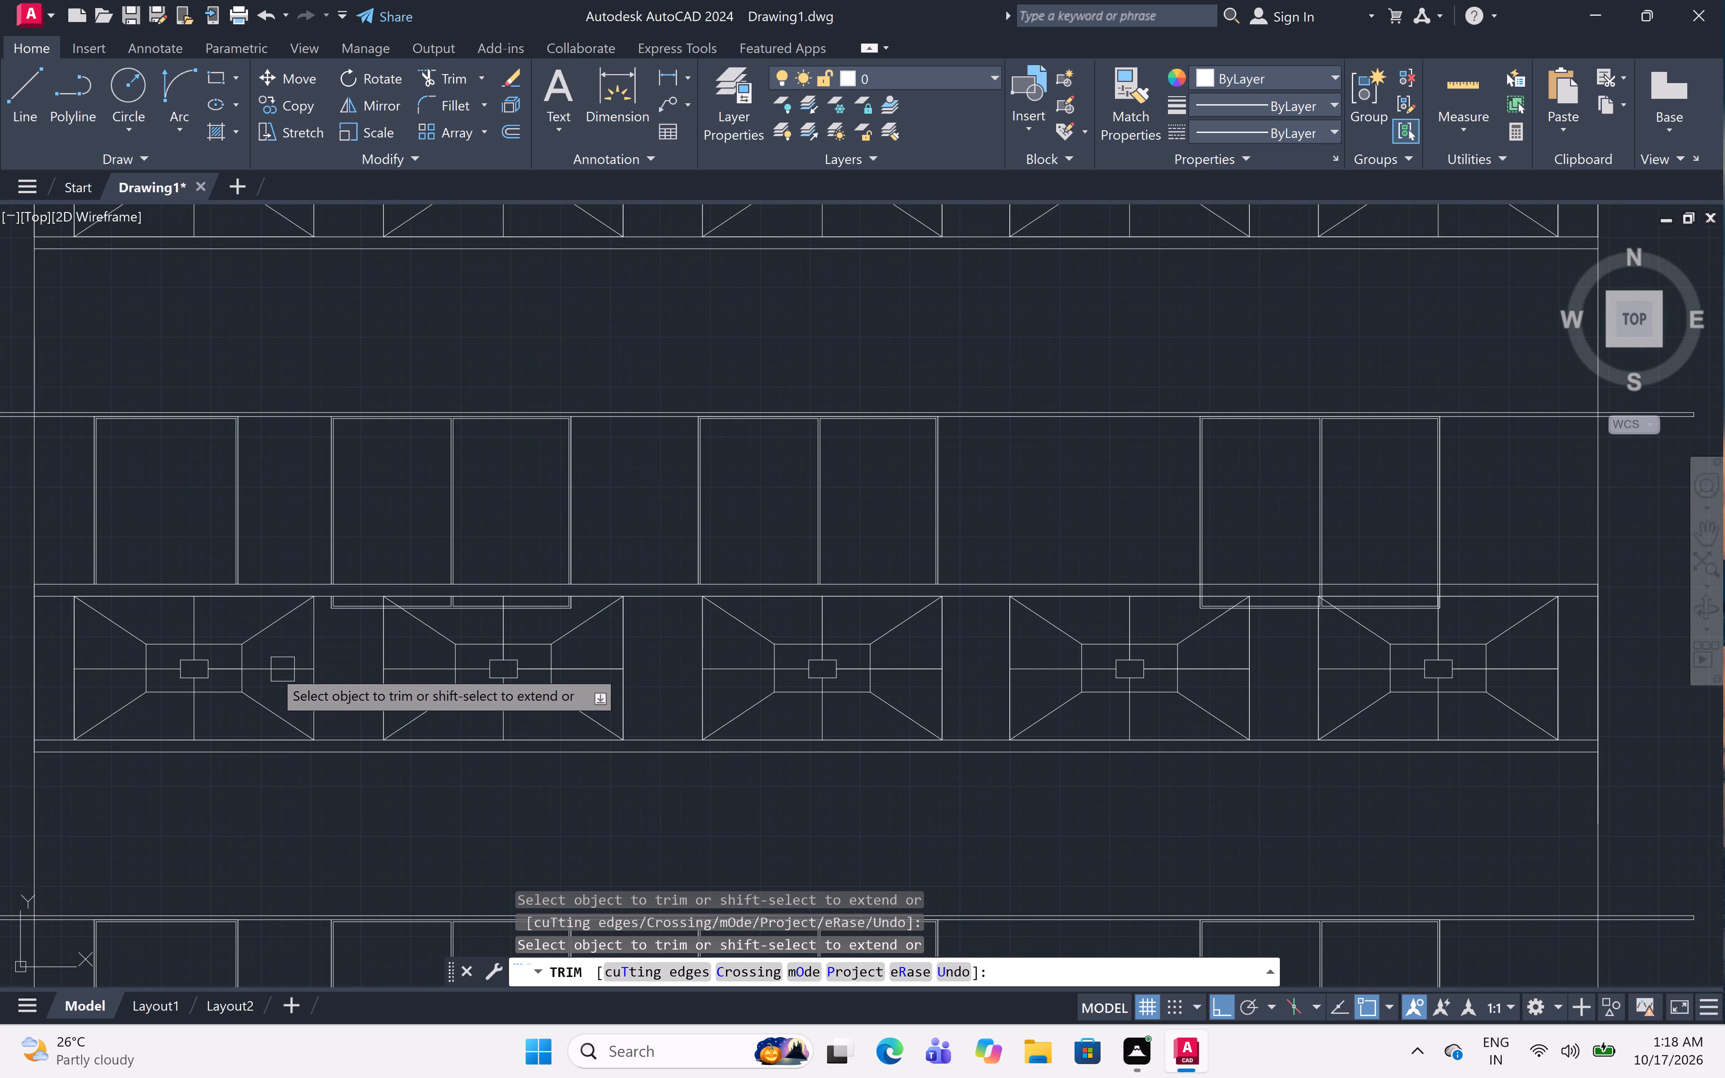
Trim line pieces along the horizontal centre lines of the lower parapet's first three decorated panels and the right edges of the second and third.
scroll(230, 676, "up", 1)
left_click(226, 669)
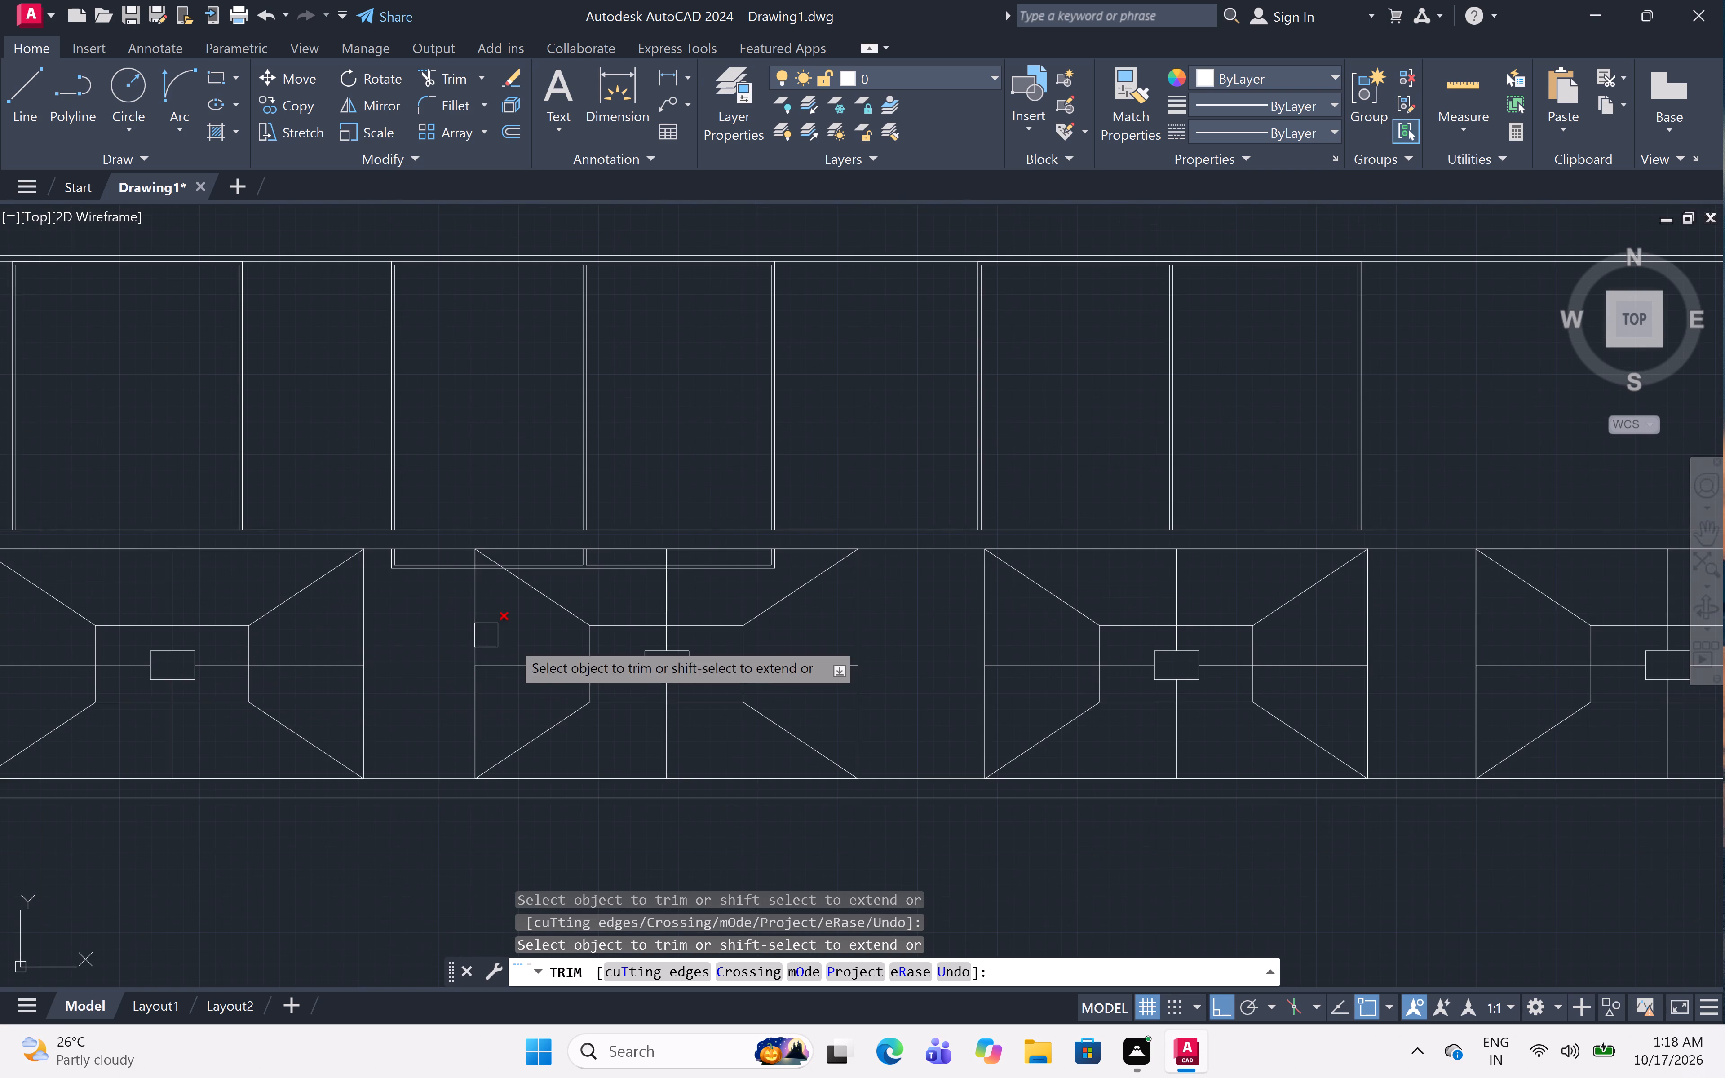
left_click(796, 658)
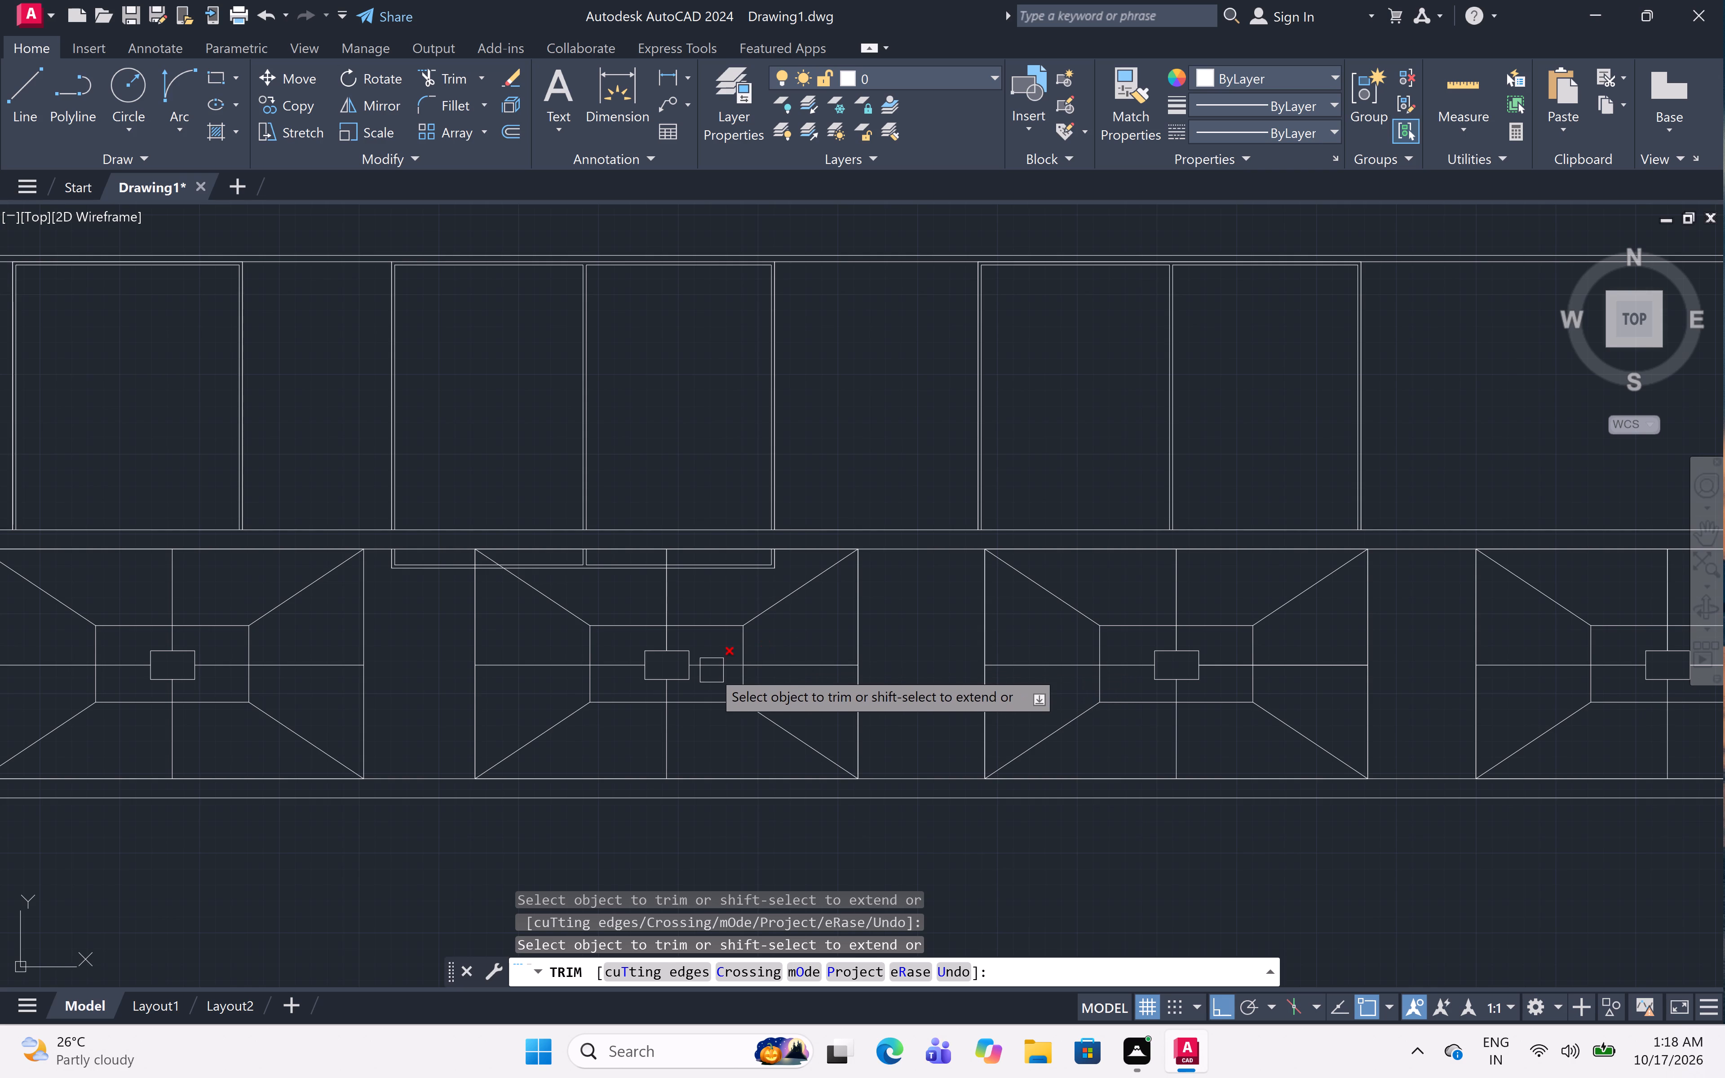
left_click(712, 670)
left_click(853, 616)
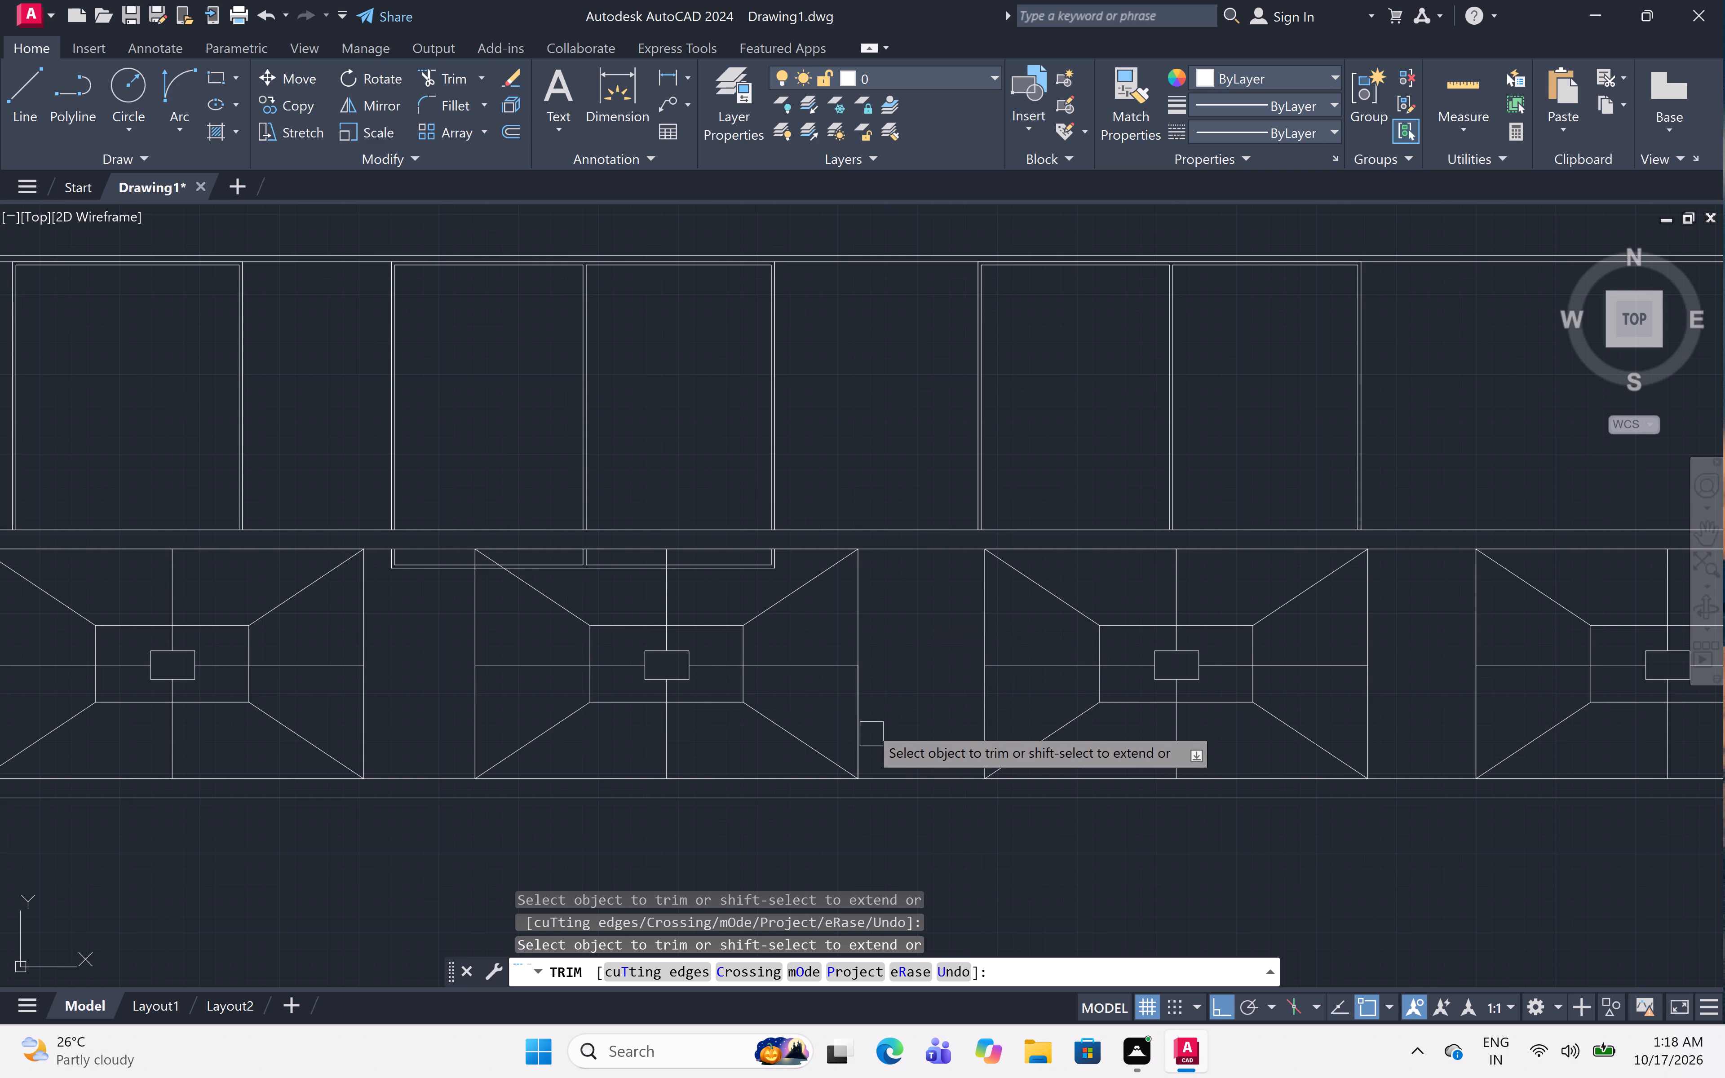
left_click(861, 717)
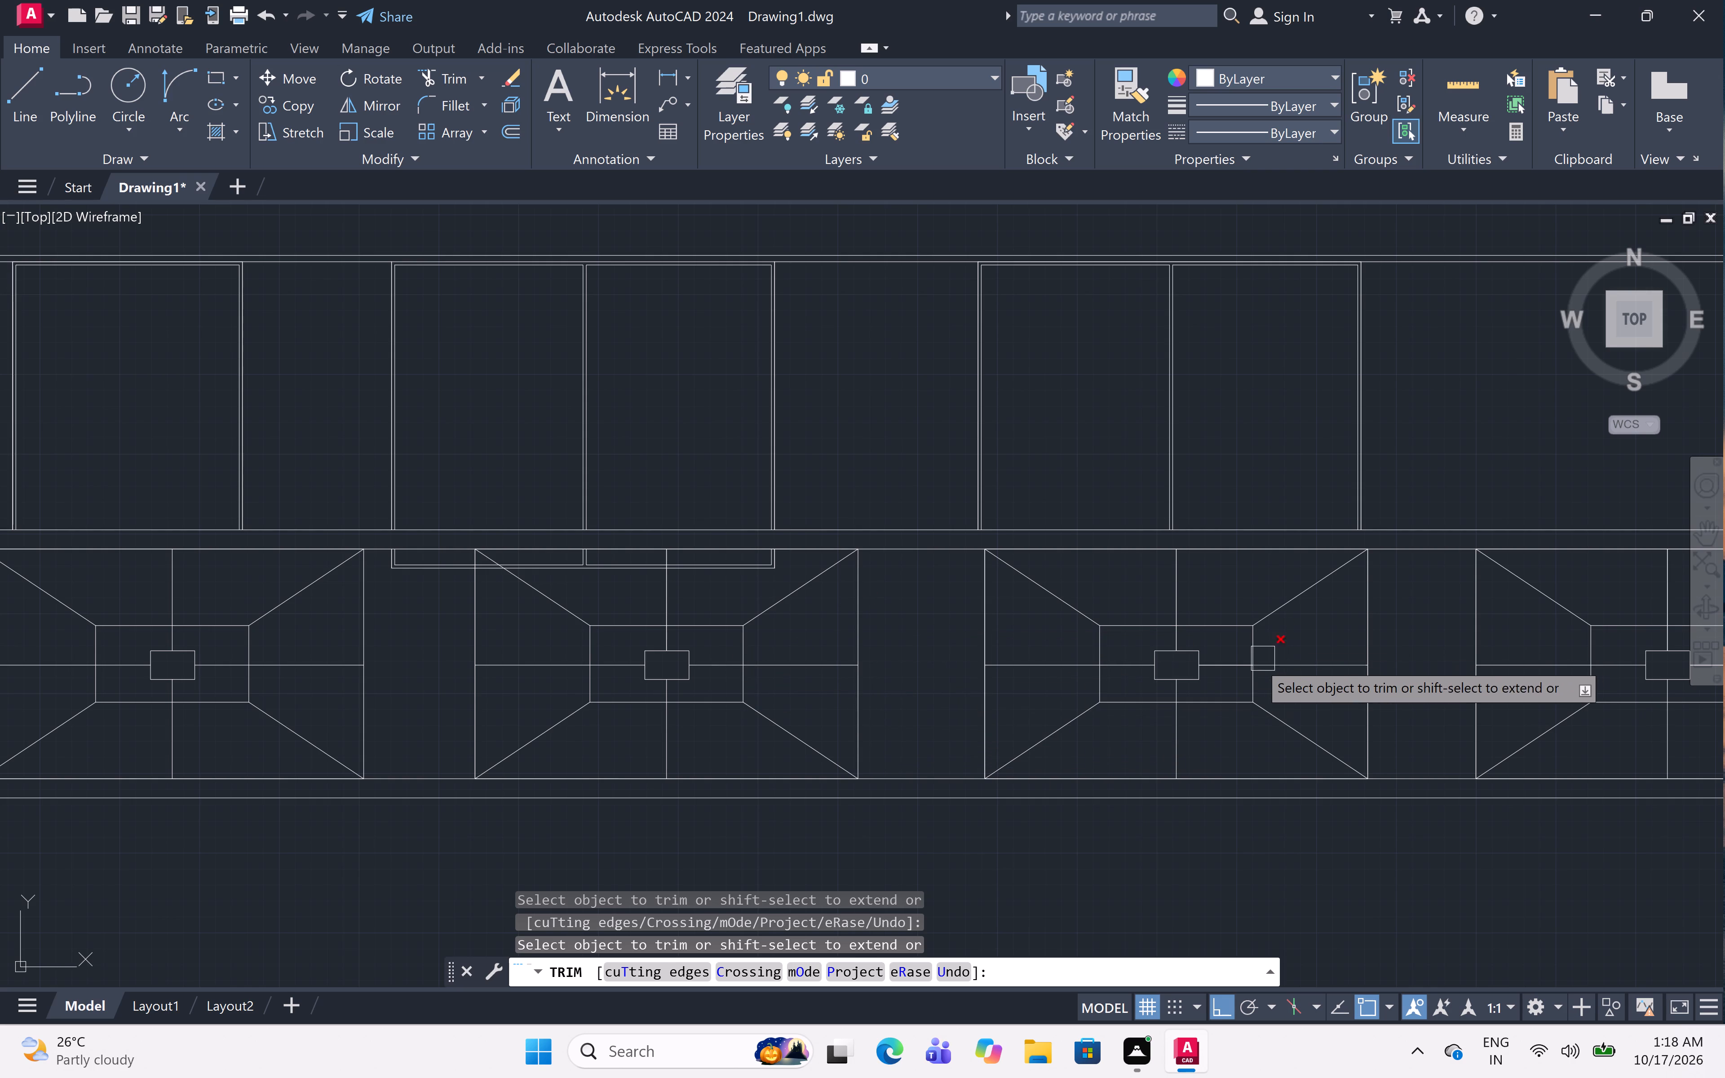
left_click(1231, 661)
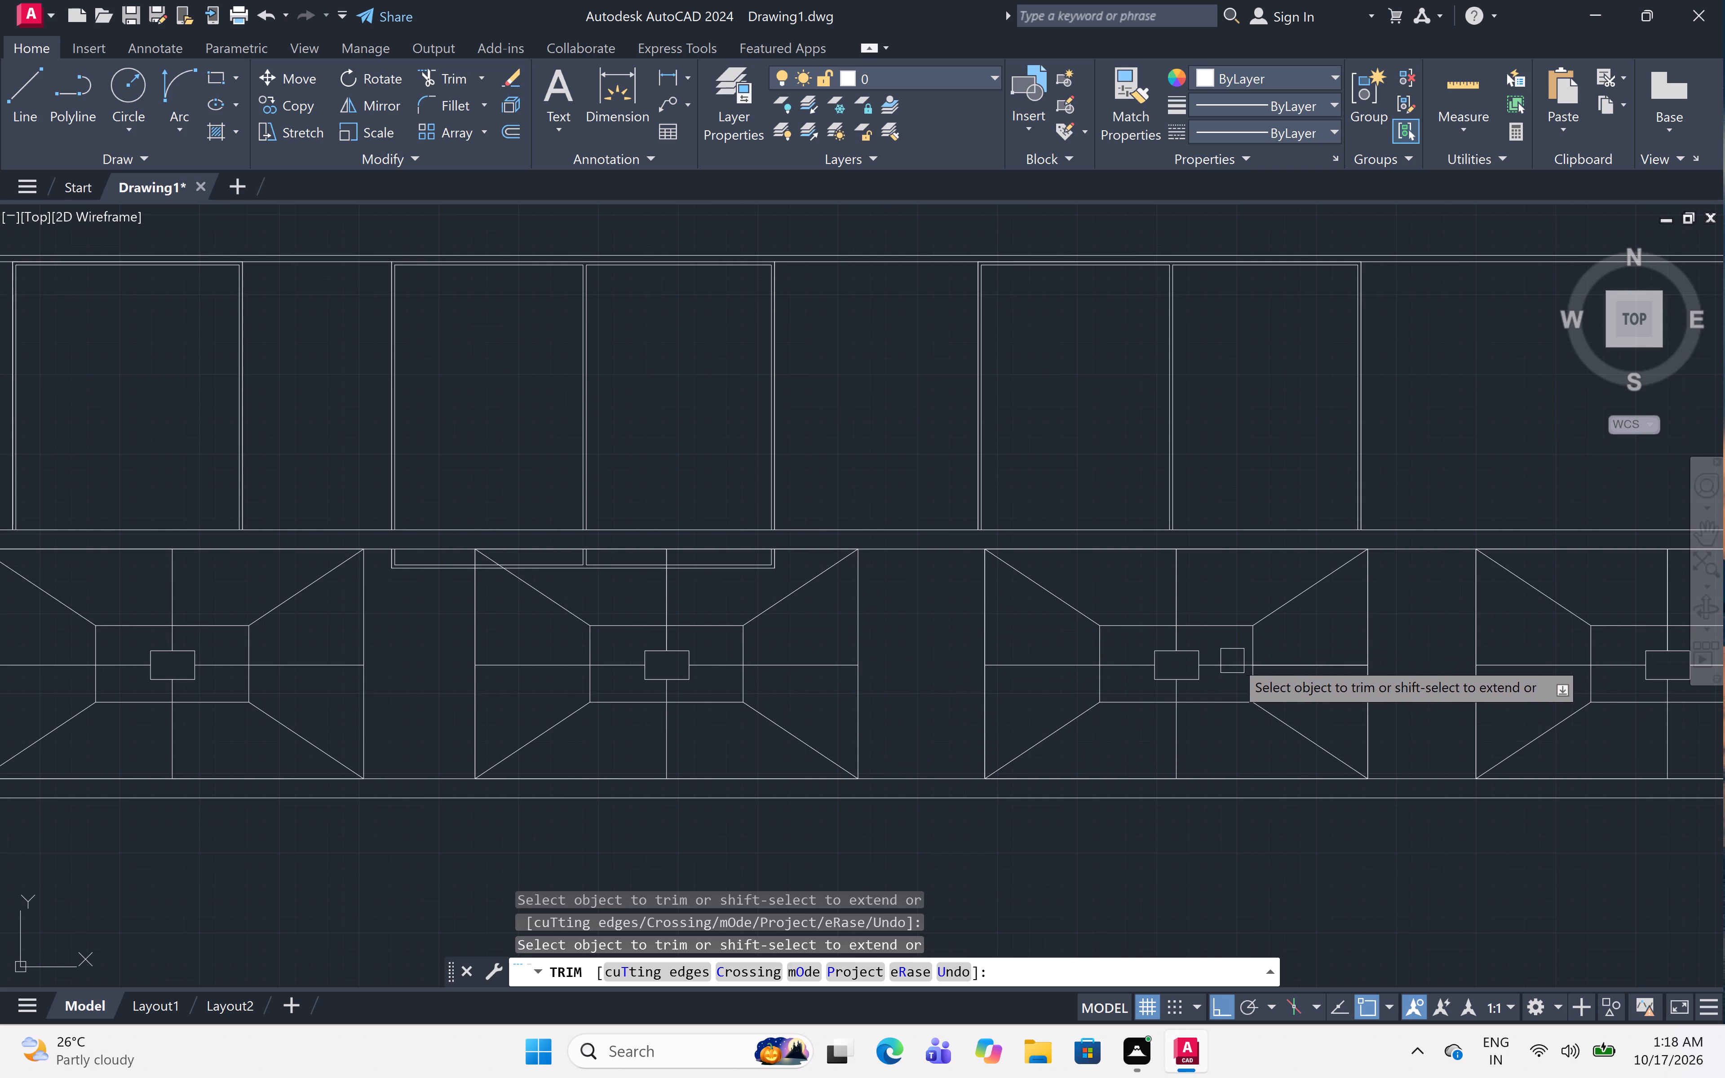
left_click(1272, 660)
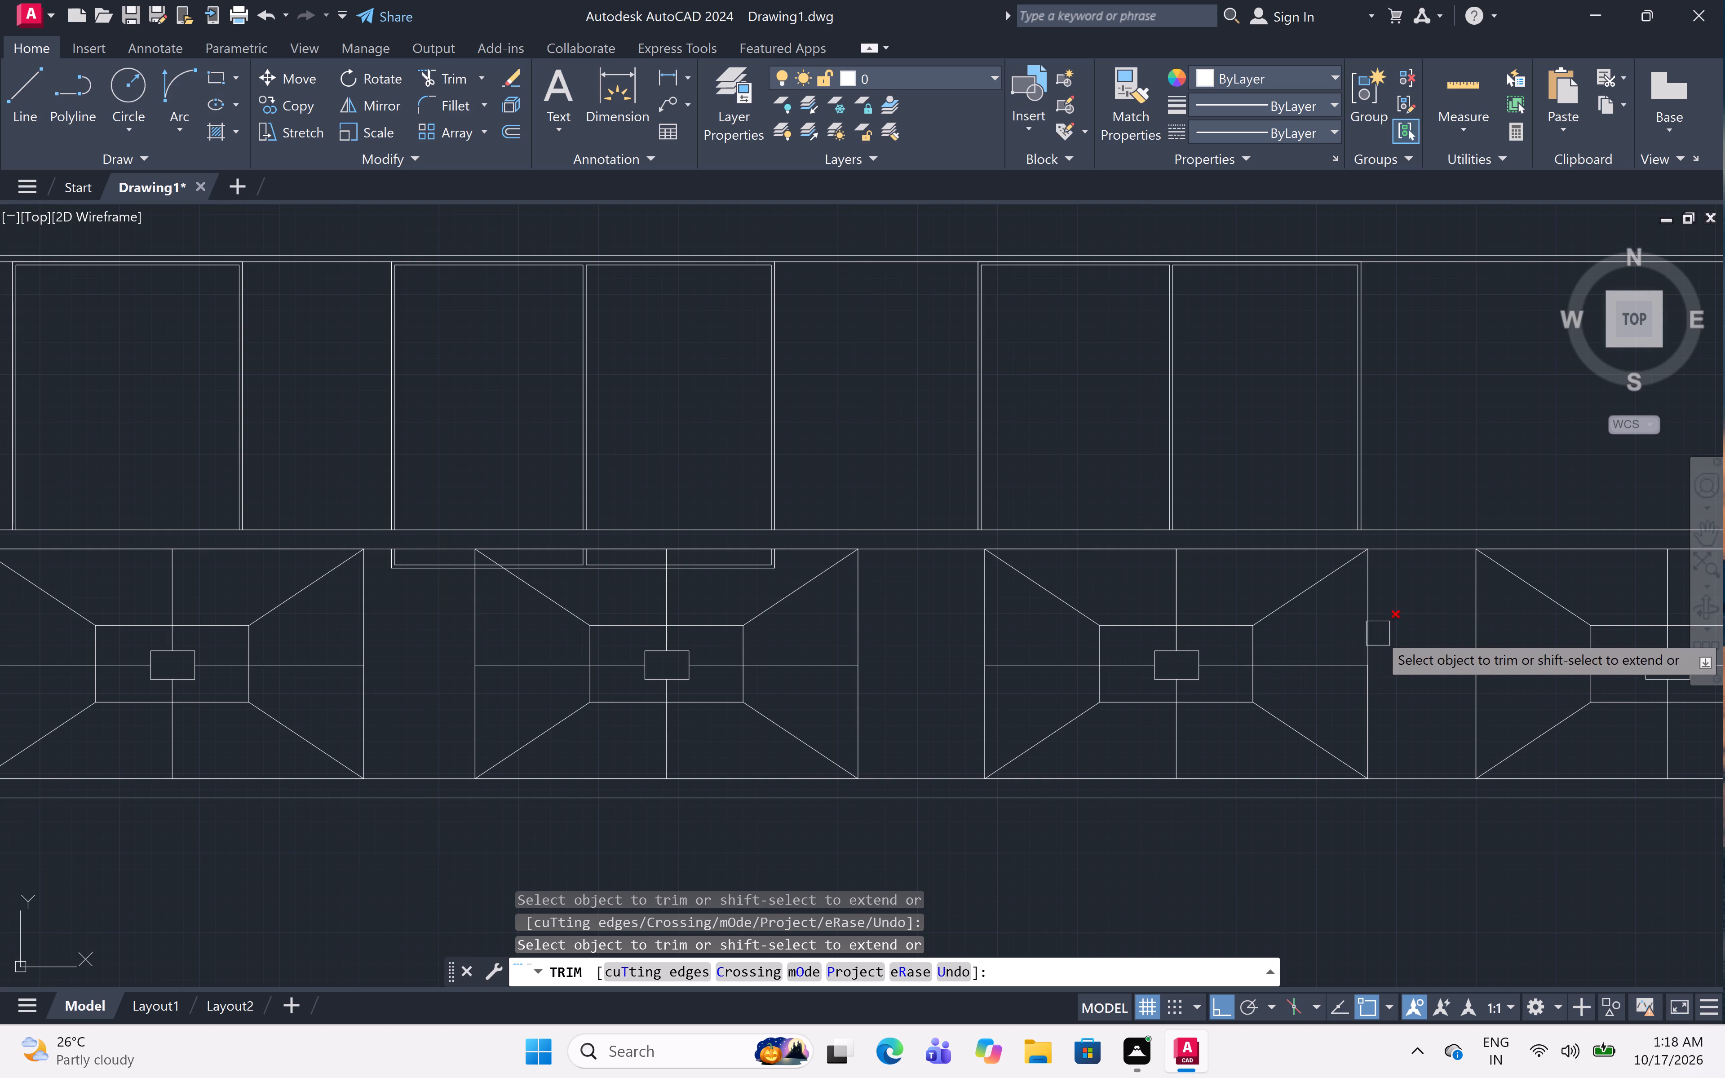
left_click(1378, 633)
left_click(1363, 713)
scroll(1159, 714, "down", 2)
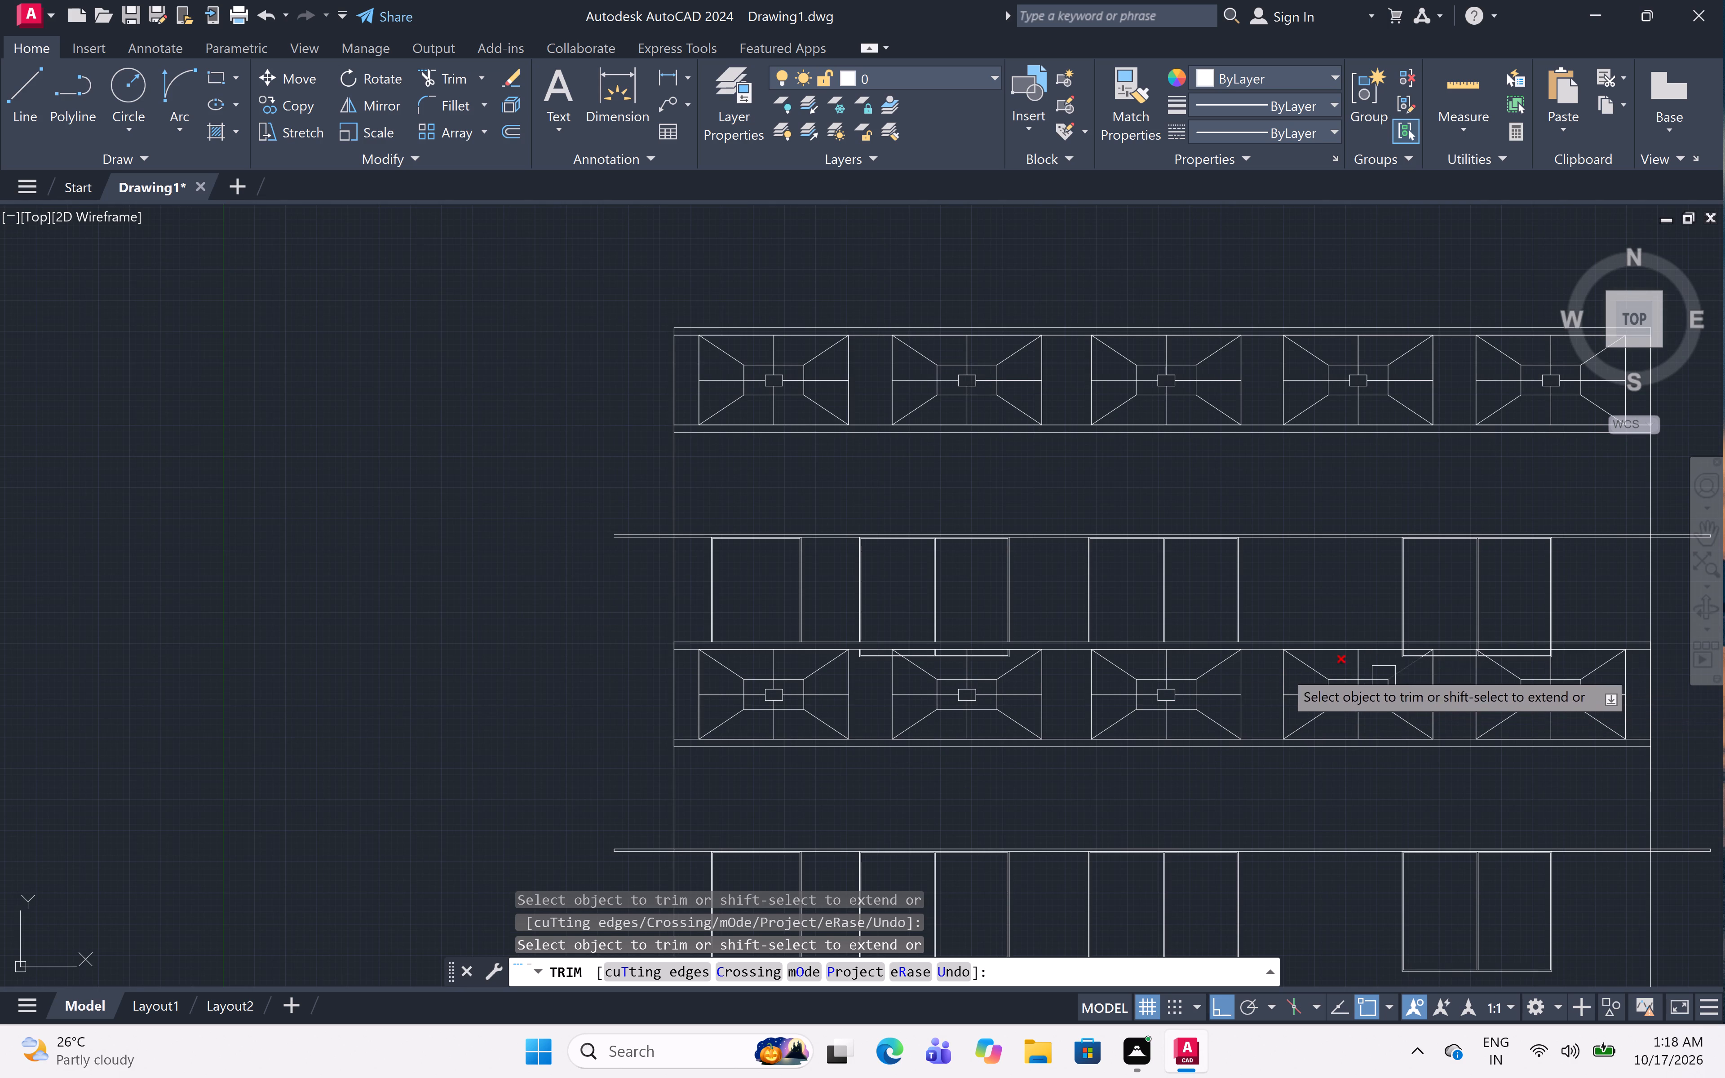
Trim the first upper-storey window's lower-left corner lines in the gap between the lower parapet's first and second decorated panels.
scroll(882, 641, "up", 3)
scroll(845, 702, "up", 2)
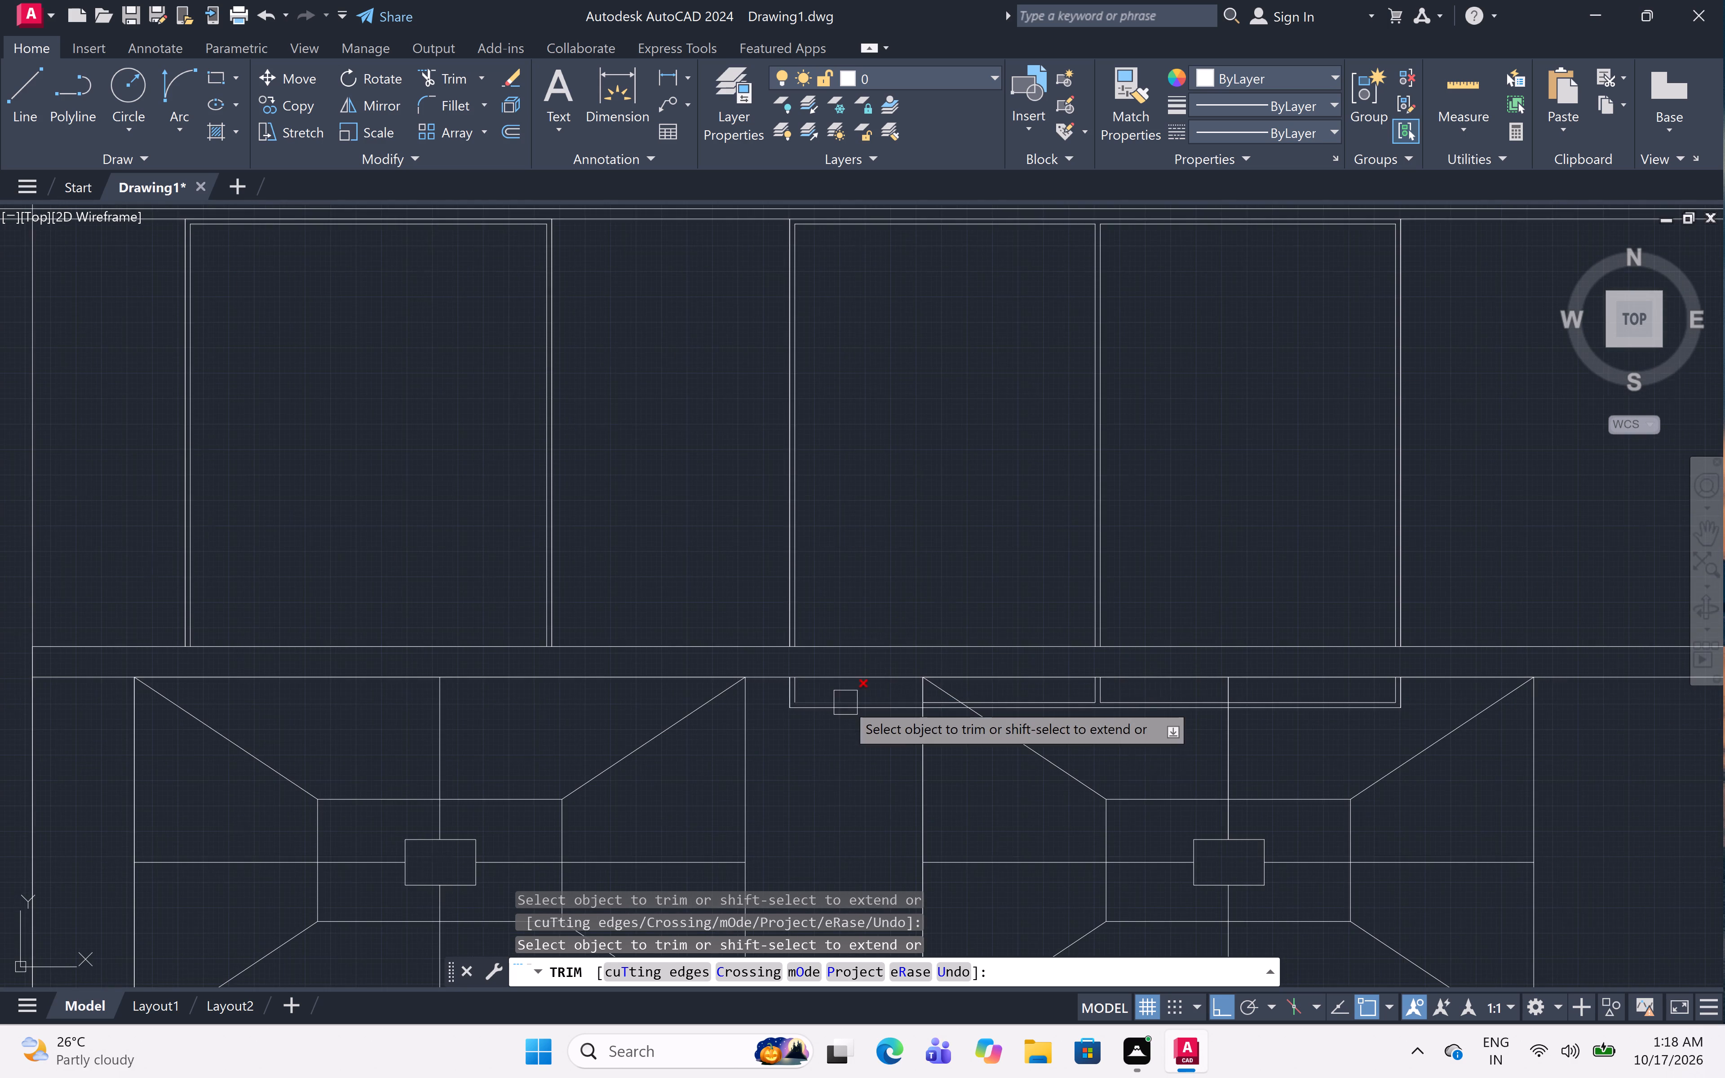
left_click(662, 674)
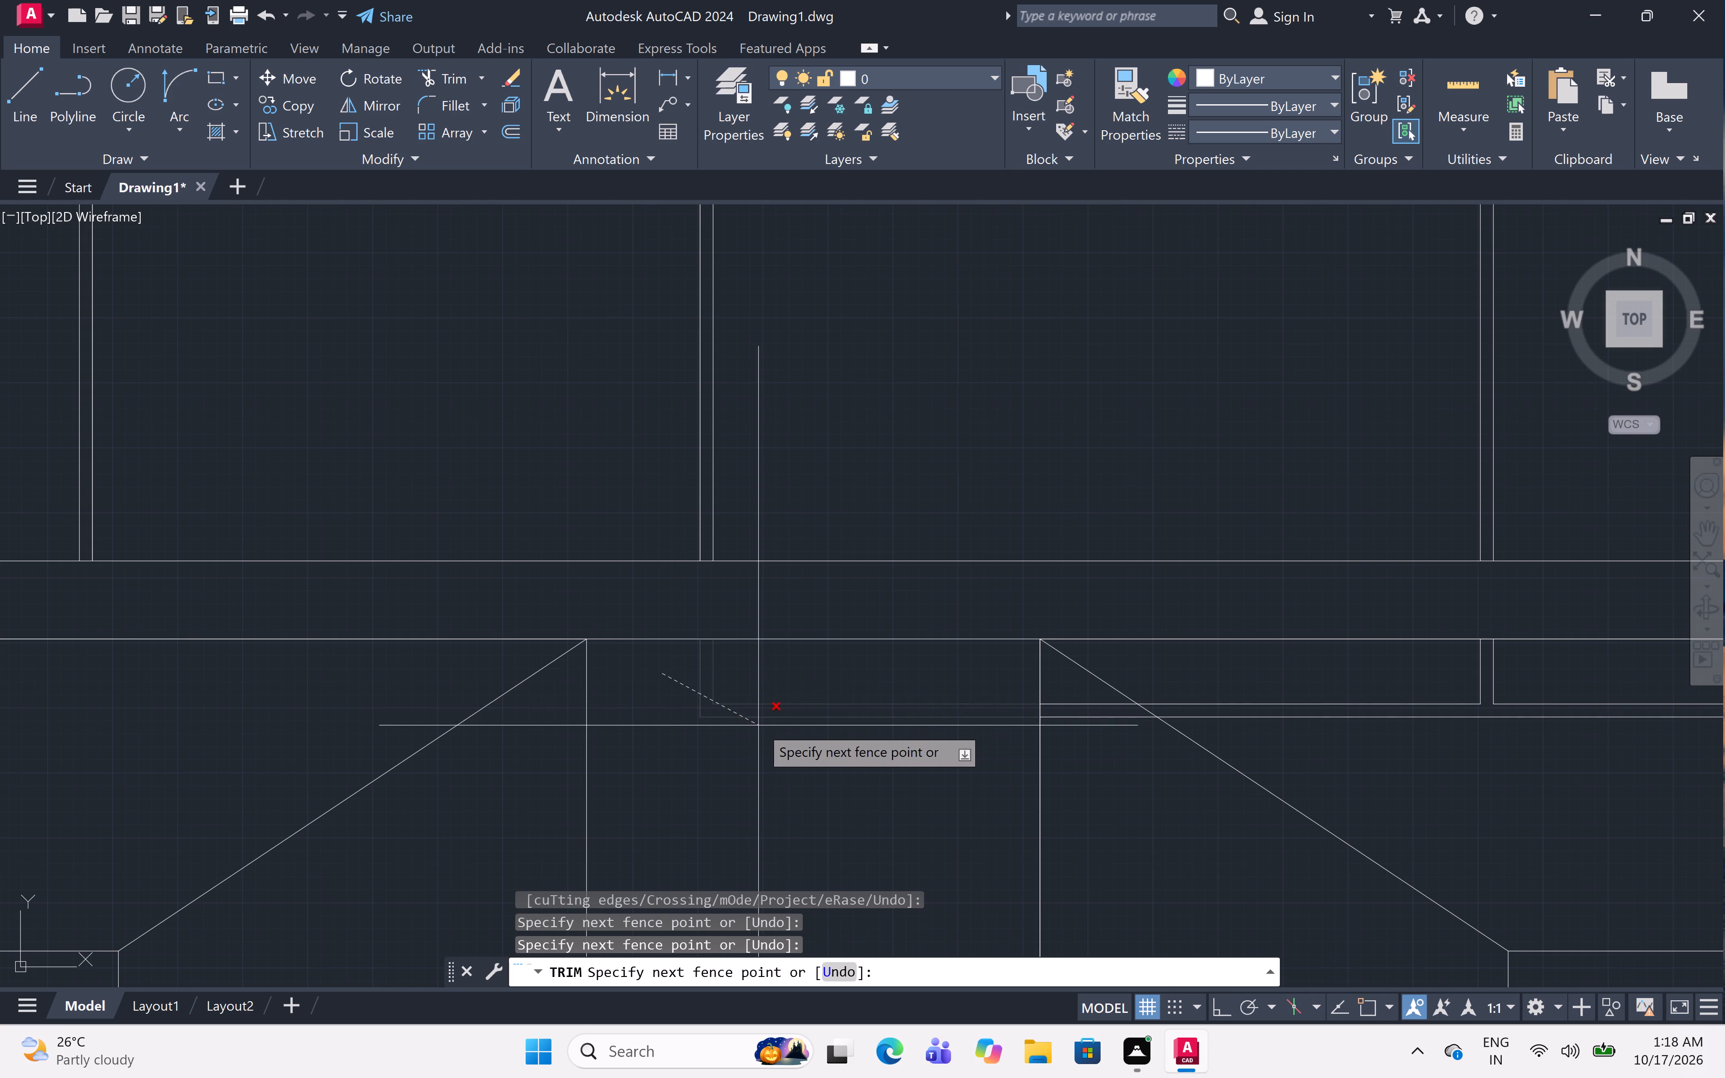
left_click(777, 726)
scroll(814, 716, "down", 2)
Trim away the first upper-storey window's middle frame stubs, bottom frame lines and lower-right corner inside the lower parapet's second decorated panel.
scroll(1086, 706, "up", 2)
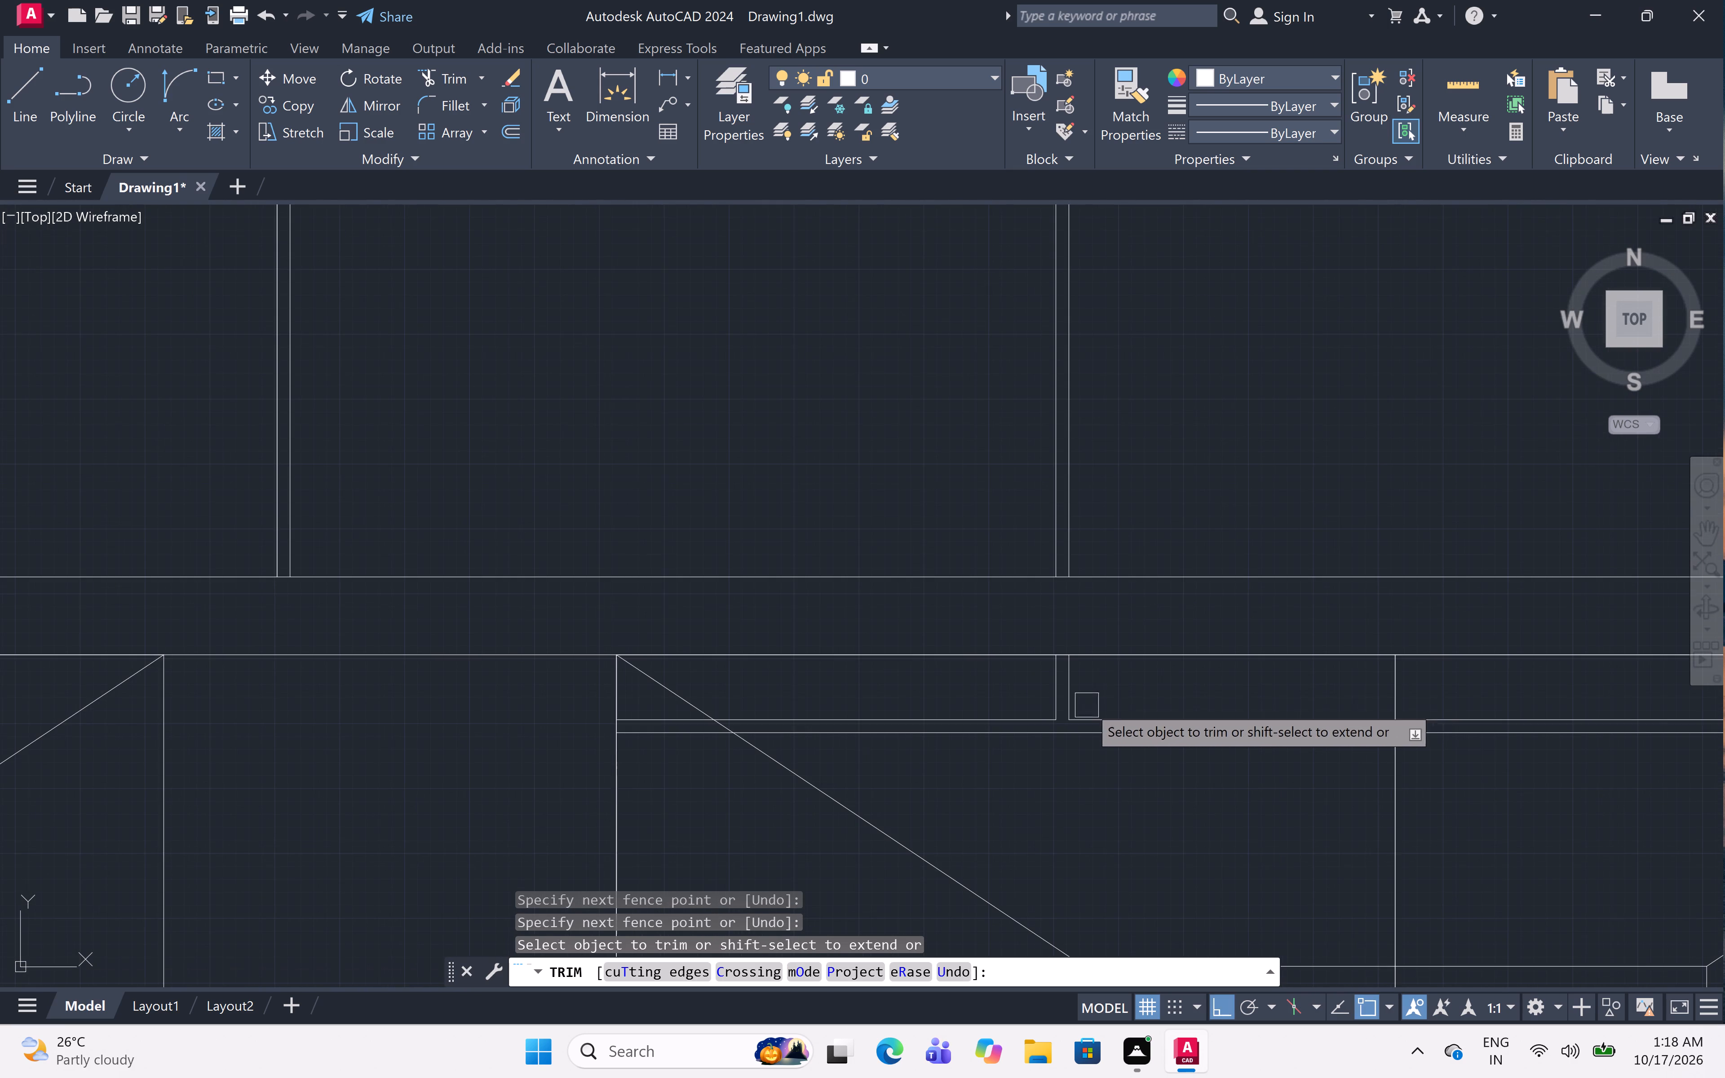
left_click(1122, 686)
left_click(1073, 746)
left_click(1102, 699)
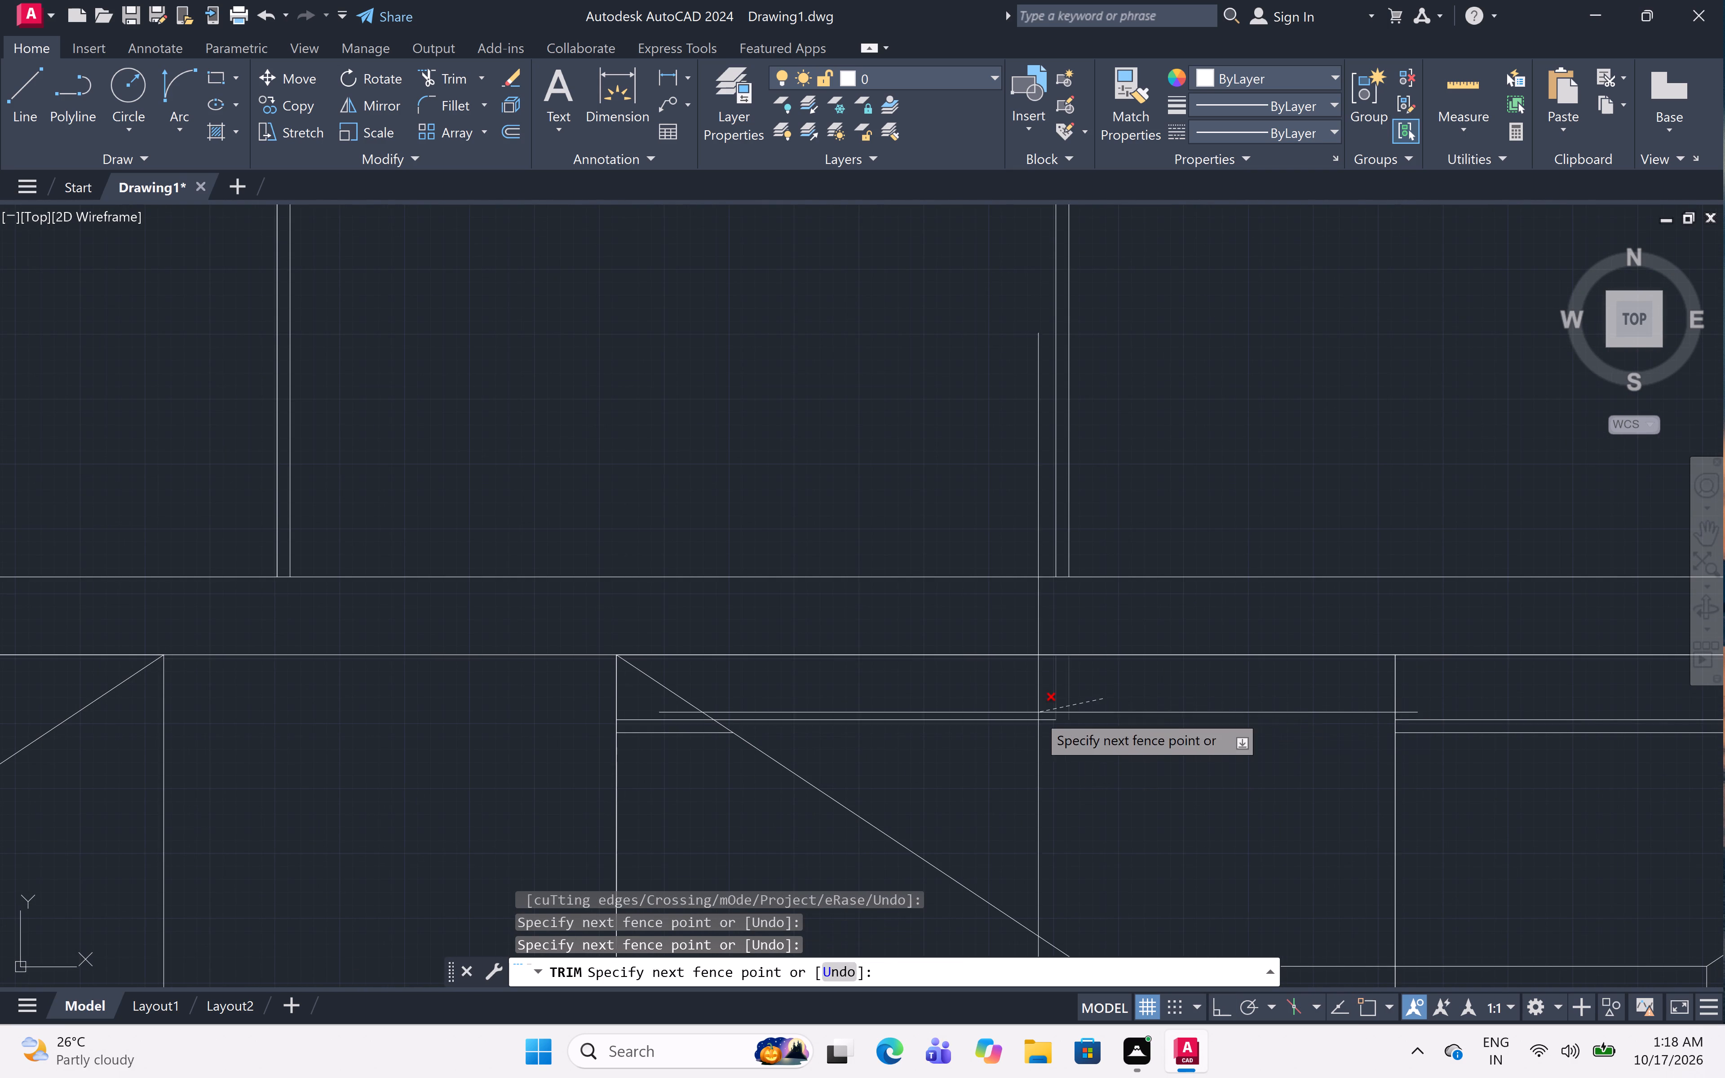
left_click(1008, 734)
left_click(658, 720)
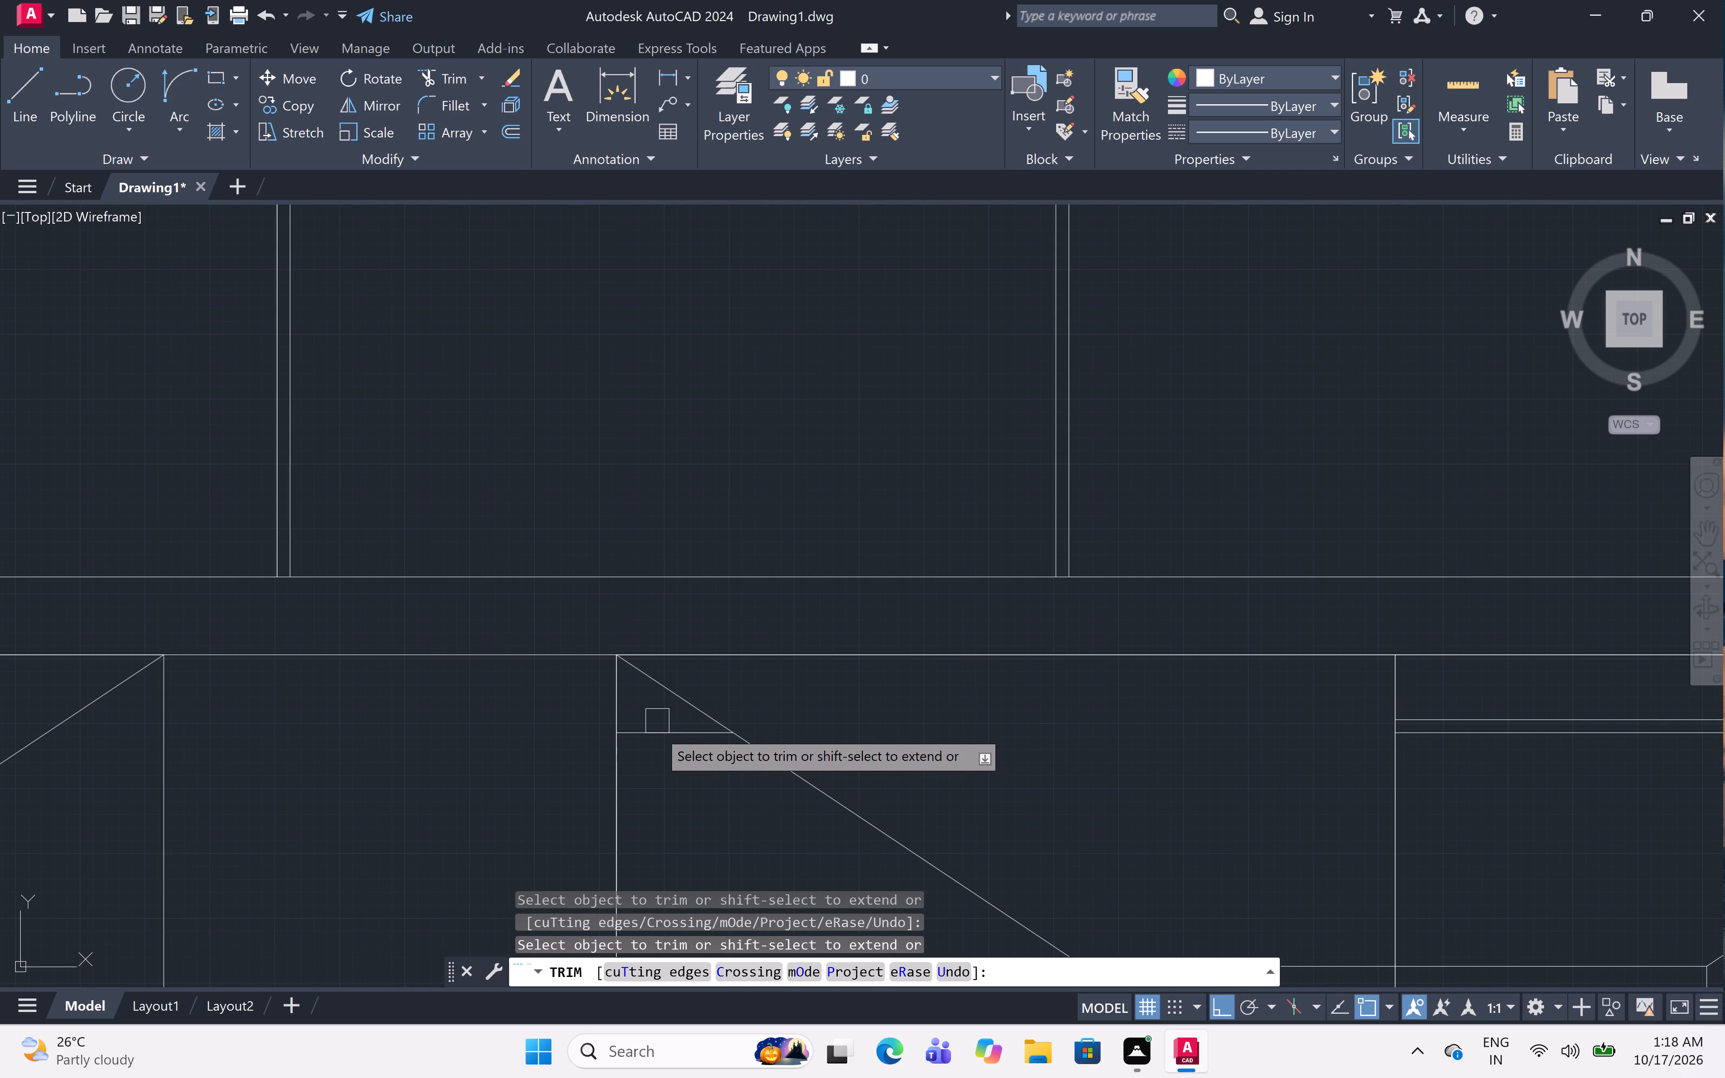
left_click(657, 733)
scroll(721, 654, "down", 4)
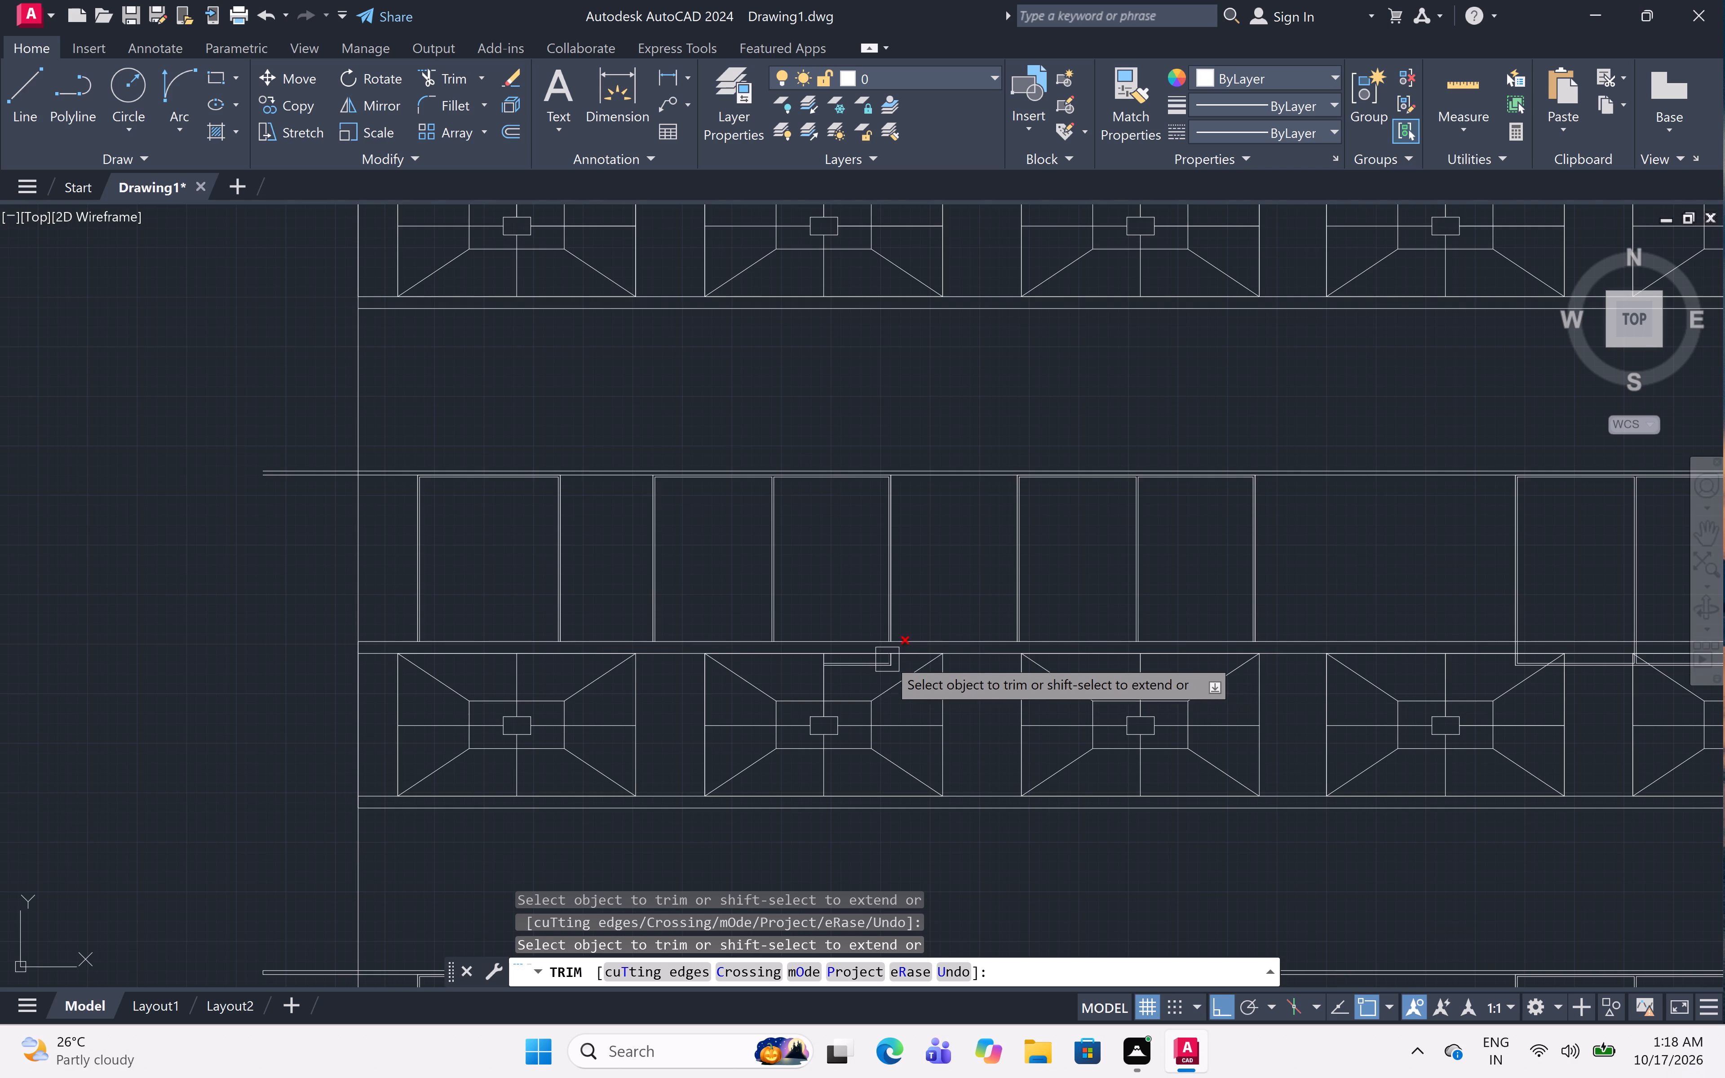
scroll(886, 658, "up", 4)
left_click(933, 671)
left_click(854, 725)
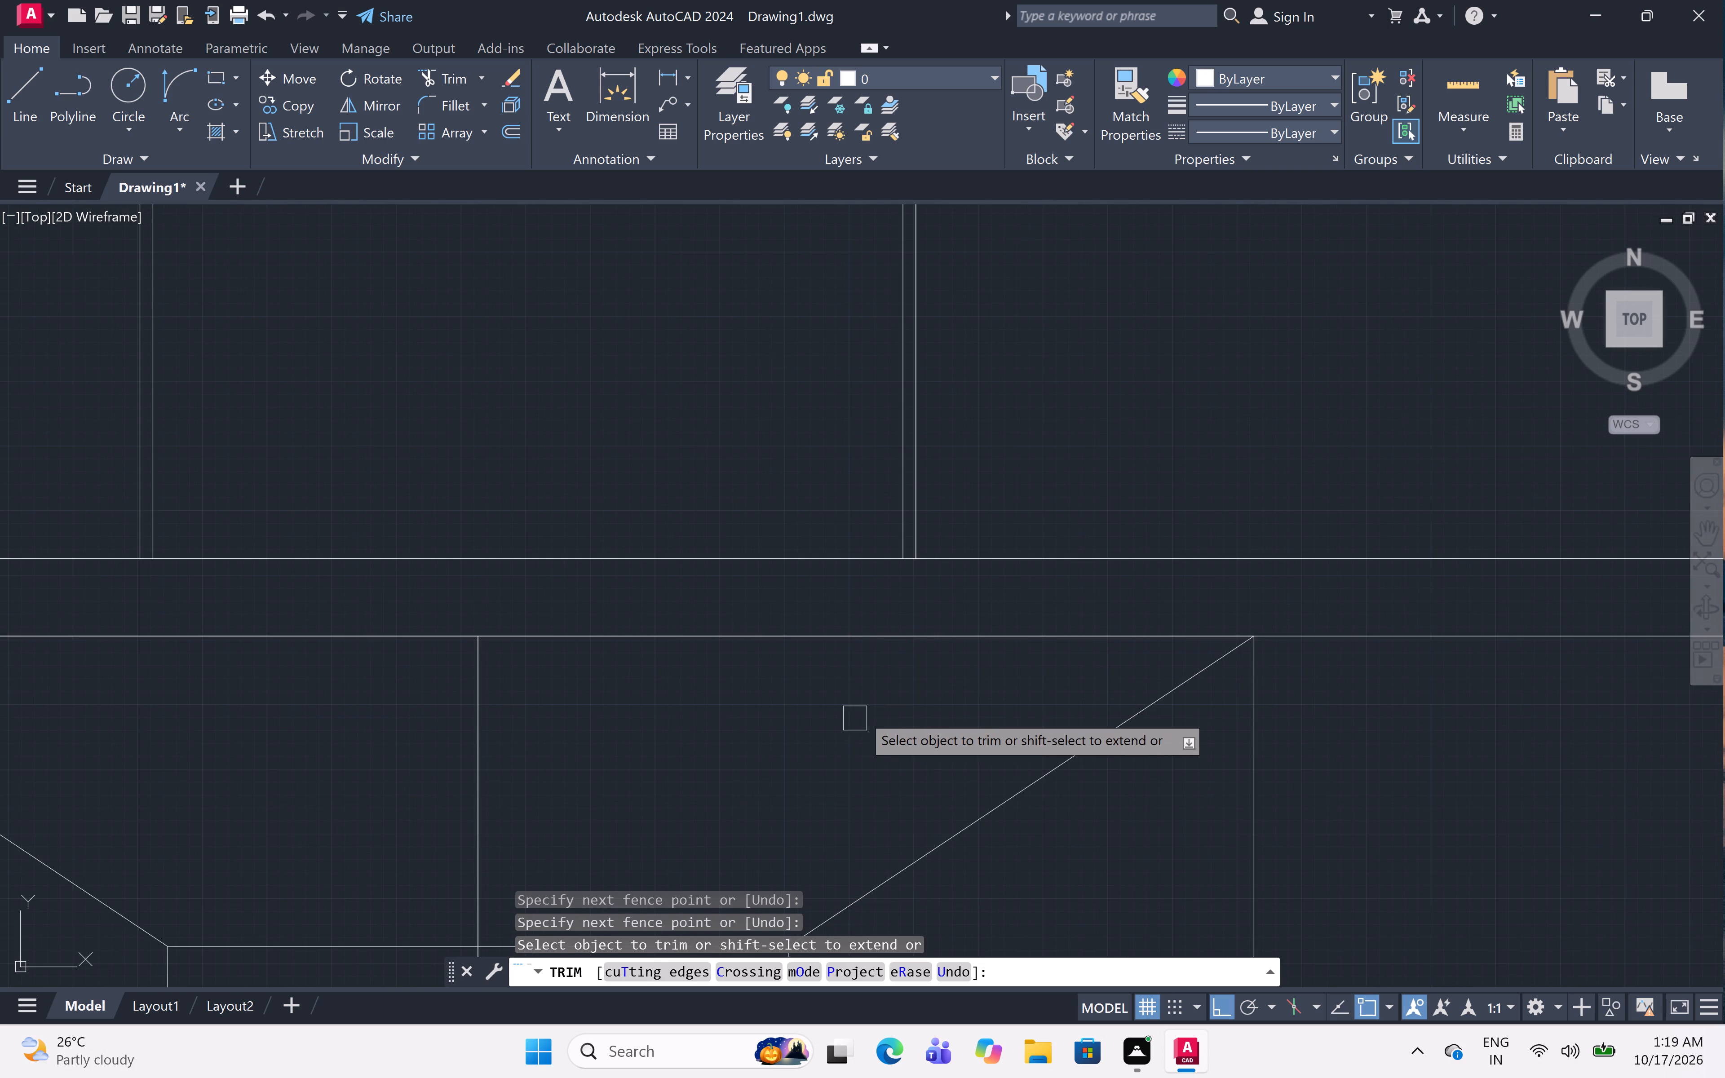
Trim the third upper-storey window's vertical frame lines where they cross the lower parapet's top band.
scroll(861, 714, "down", 5)
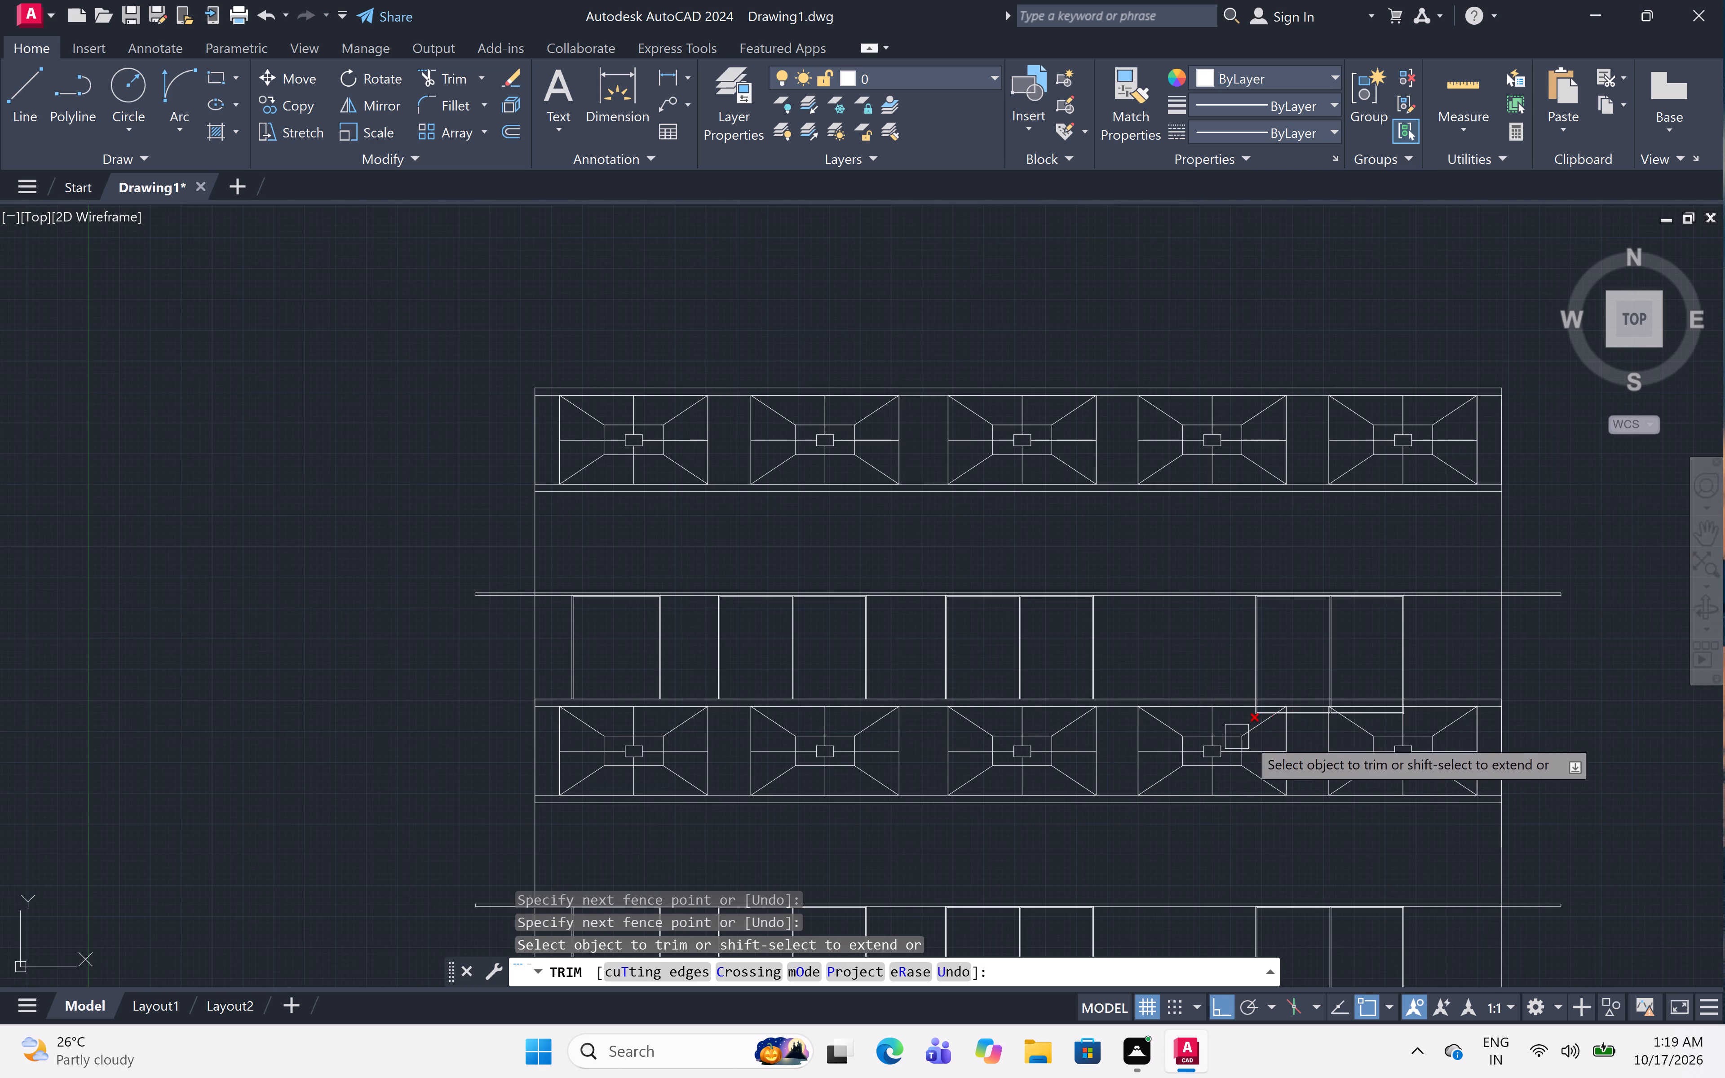
scroll(1351, 704, "up", 5)
scroll(1392, 710, "down", 3)
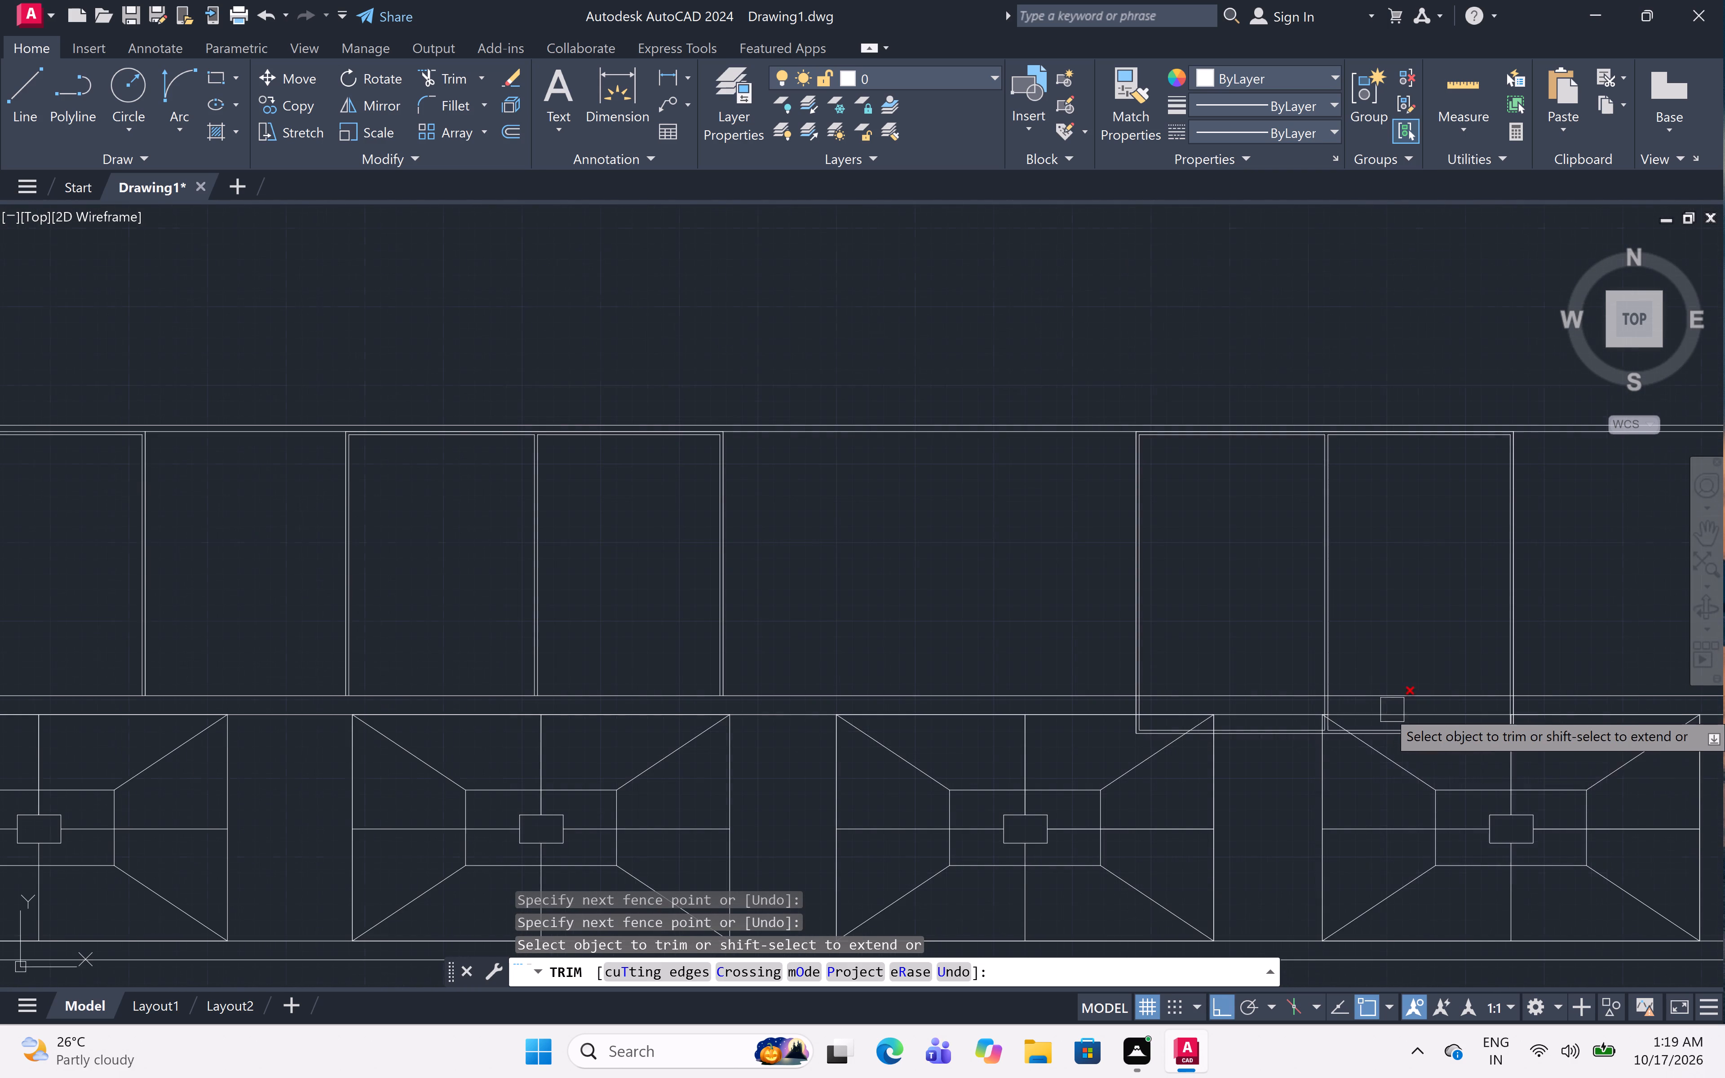
middle_click_drag(1436, 759, 1380, 745)
scroll(1380, 745, "up", 1)
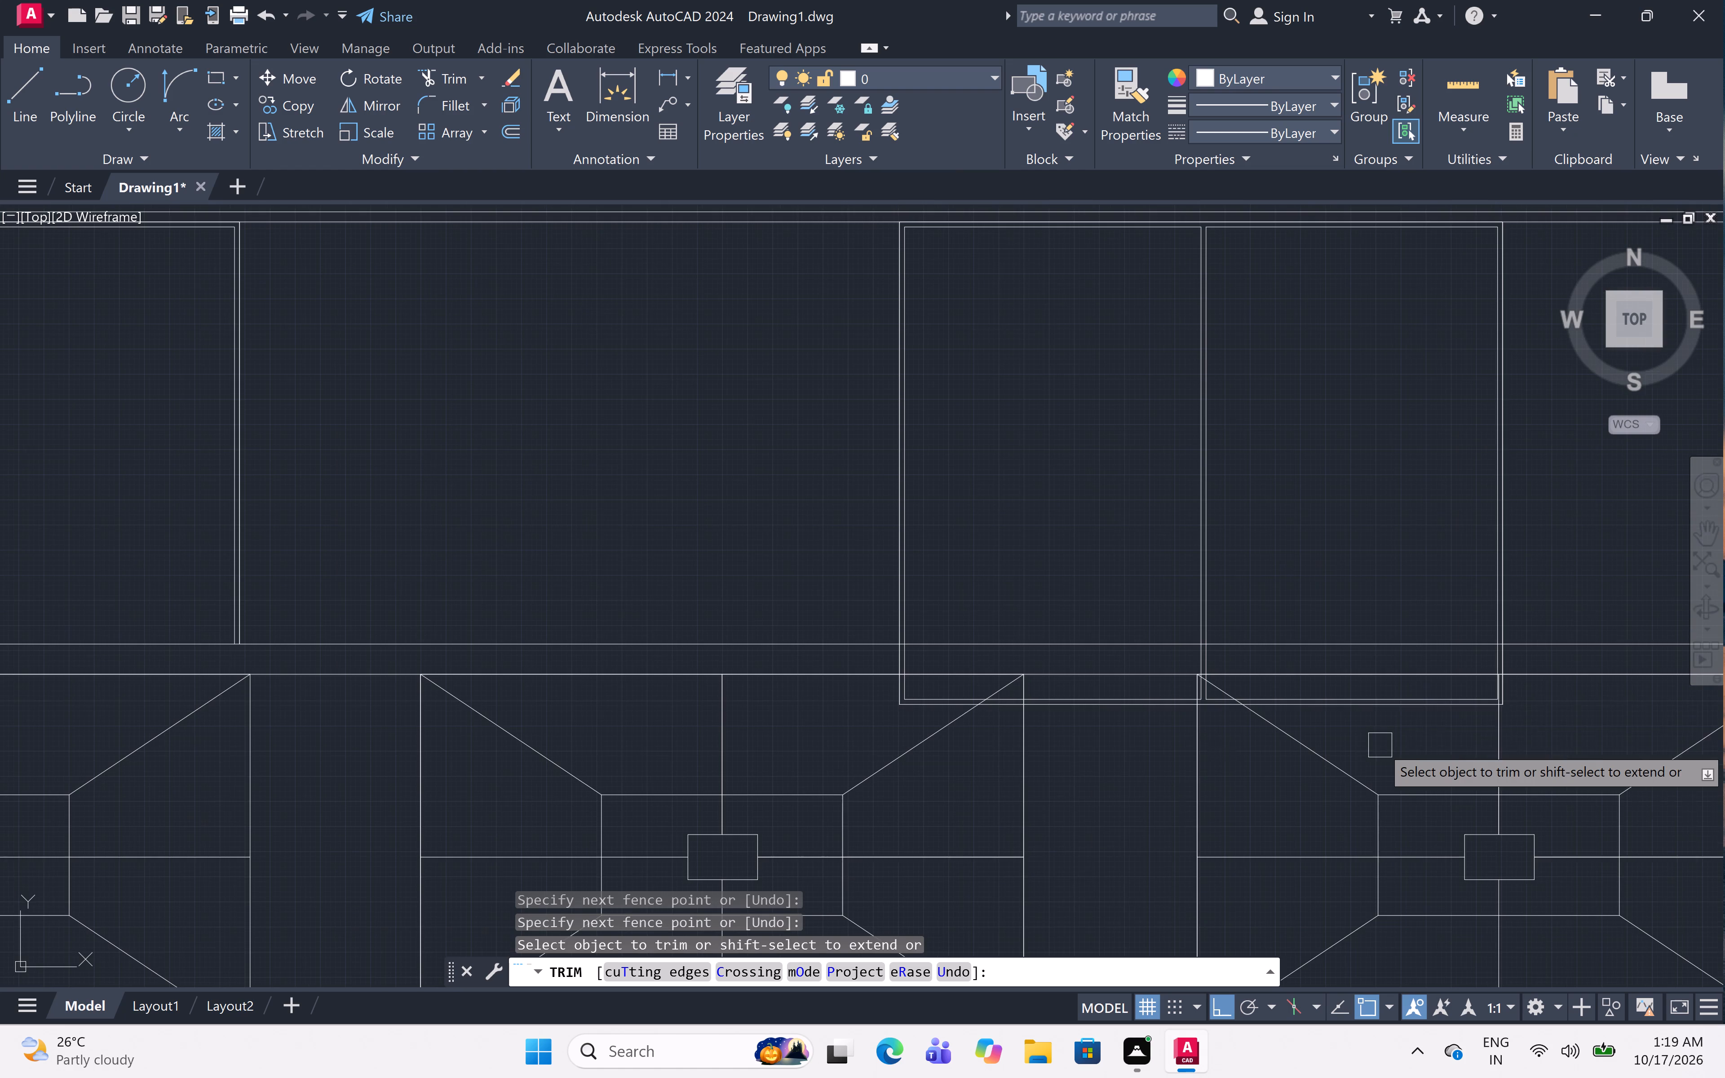
scroll(1438, 647, "up", 1)
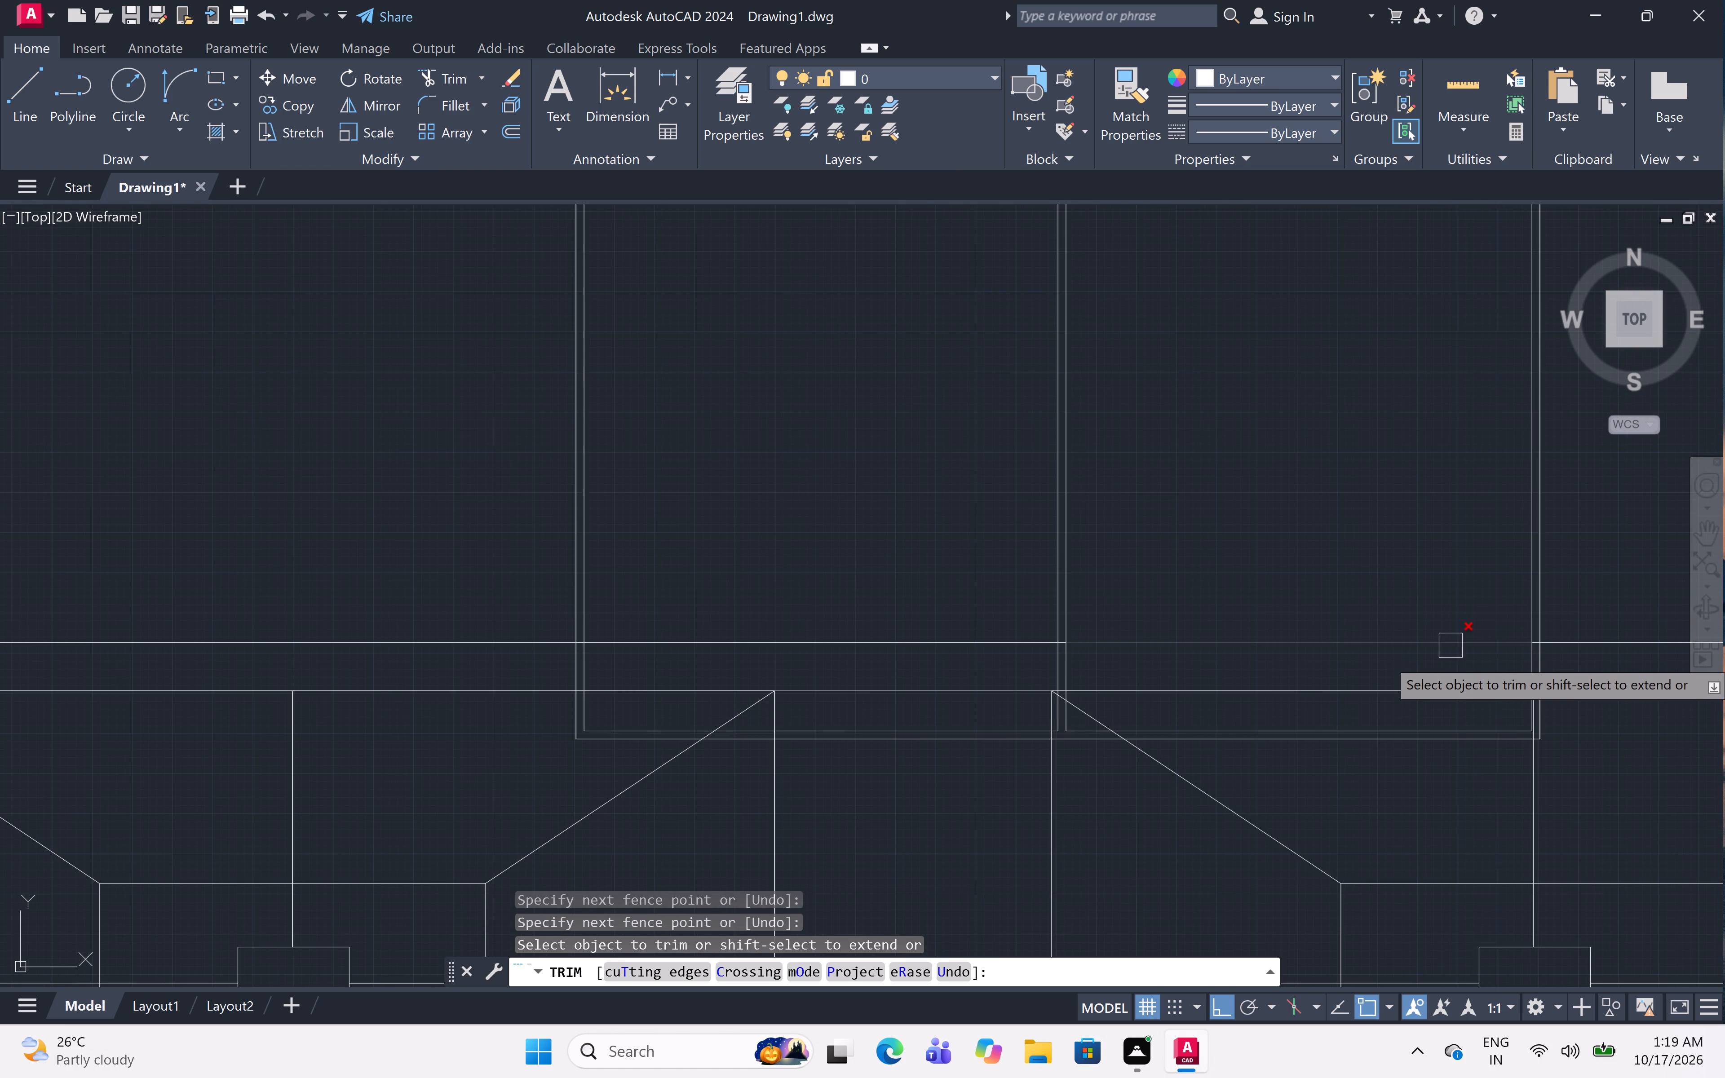
left_click(1587, 664)
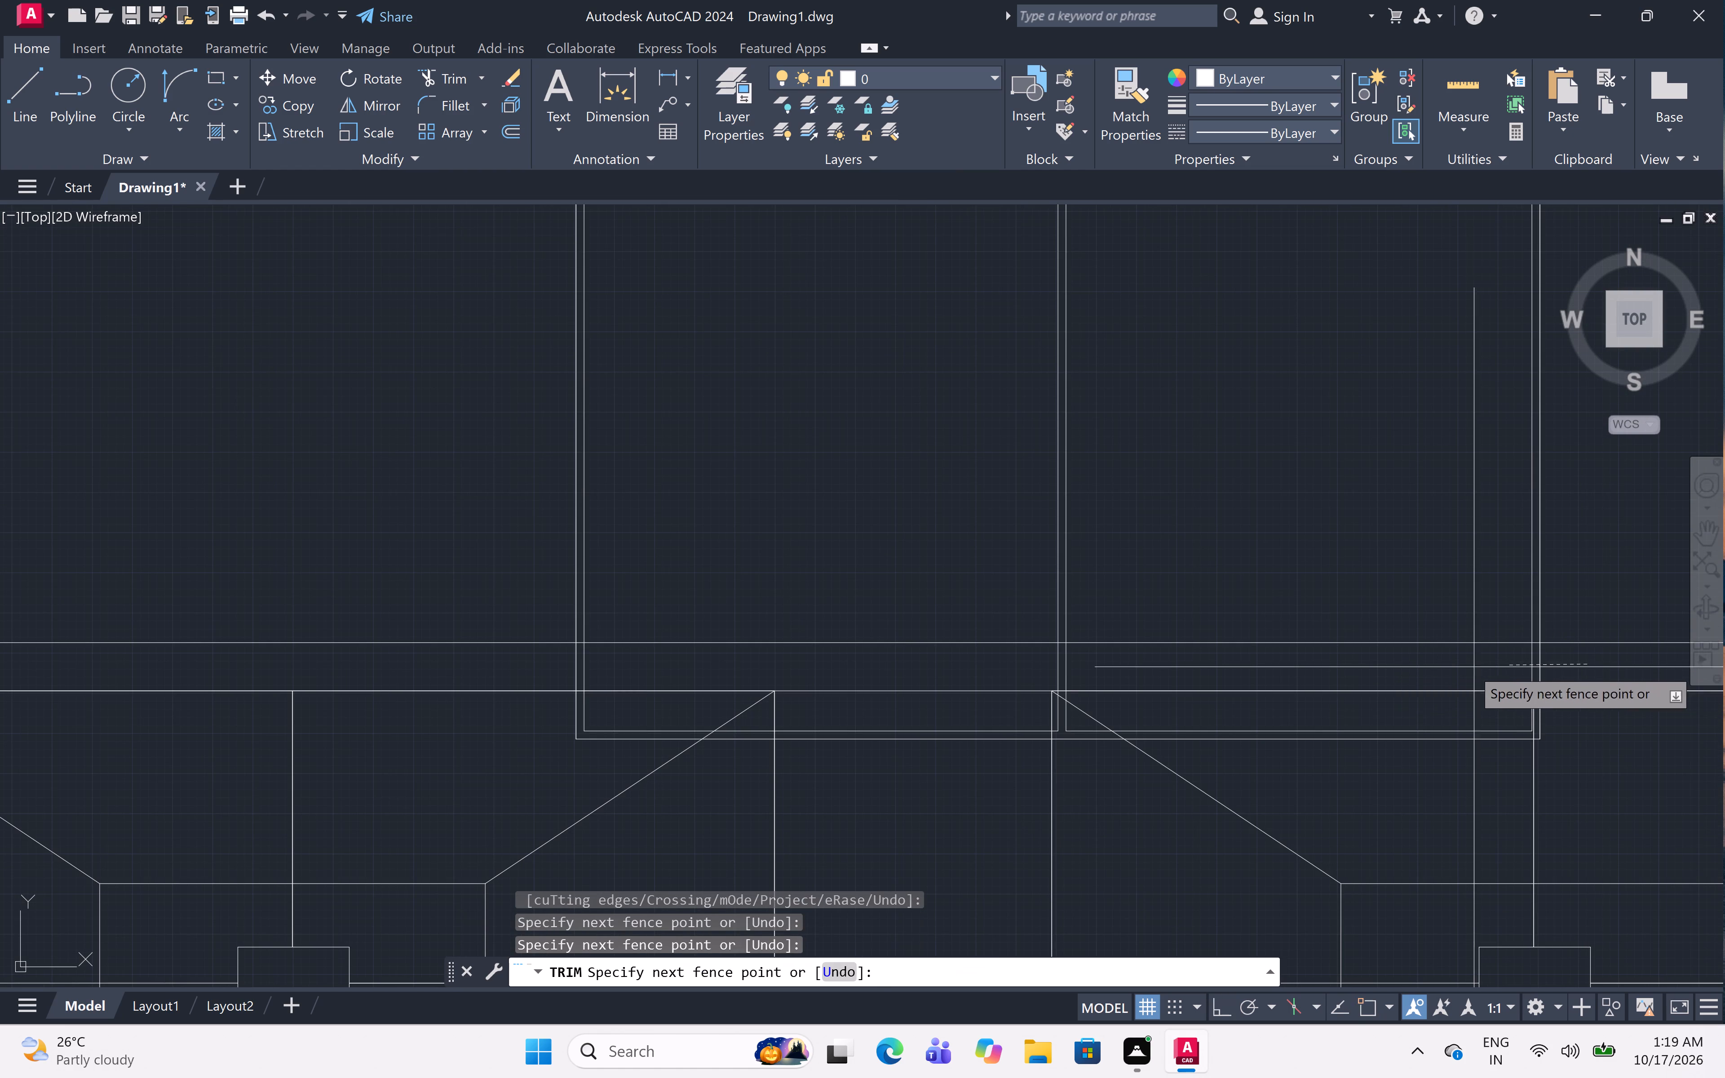
left_click(540, 662)
Trim the third upper-storey window's lower-left corner and bottom frame lines across the fourth decorated panel and the gap before the fifth.
scroll(621, 759, "up", 1)
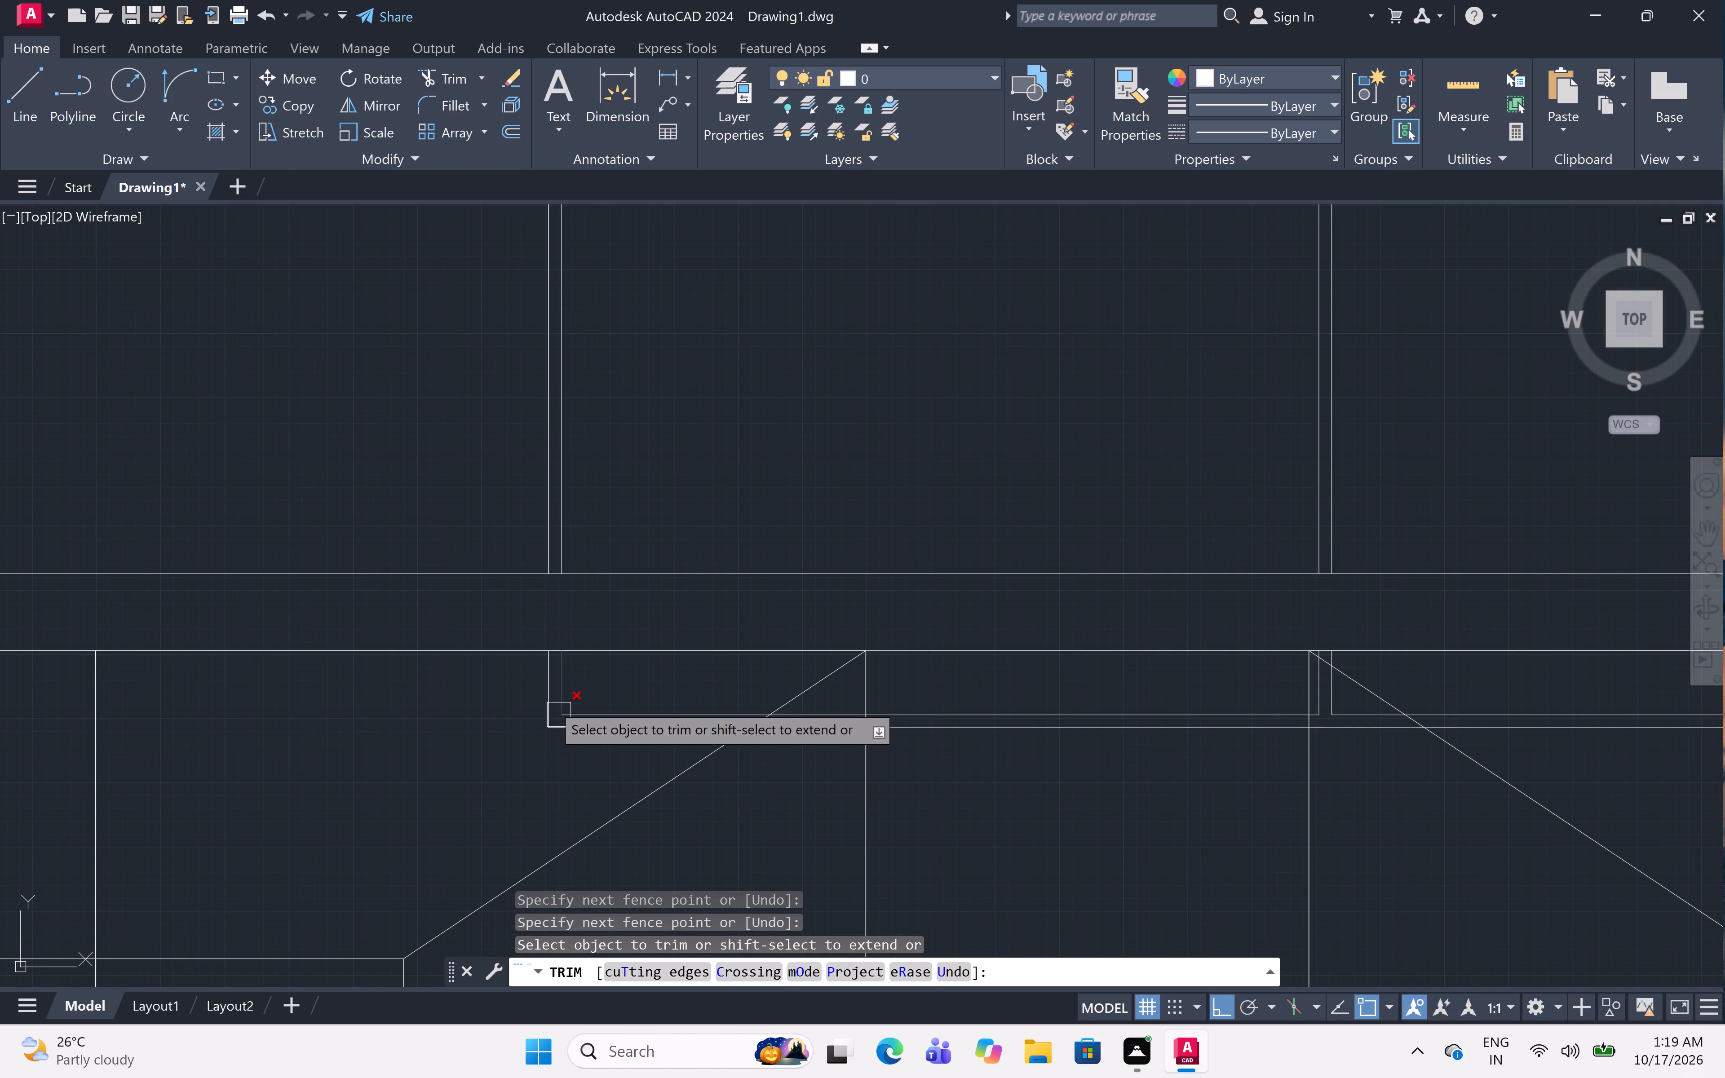
left_click(531, 682)
left_click(603, 740)
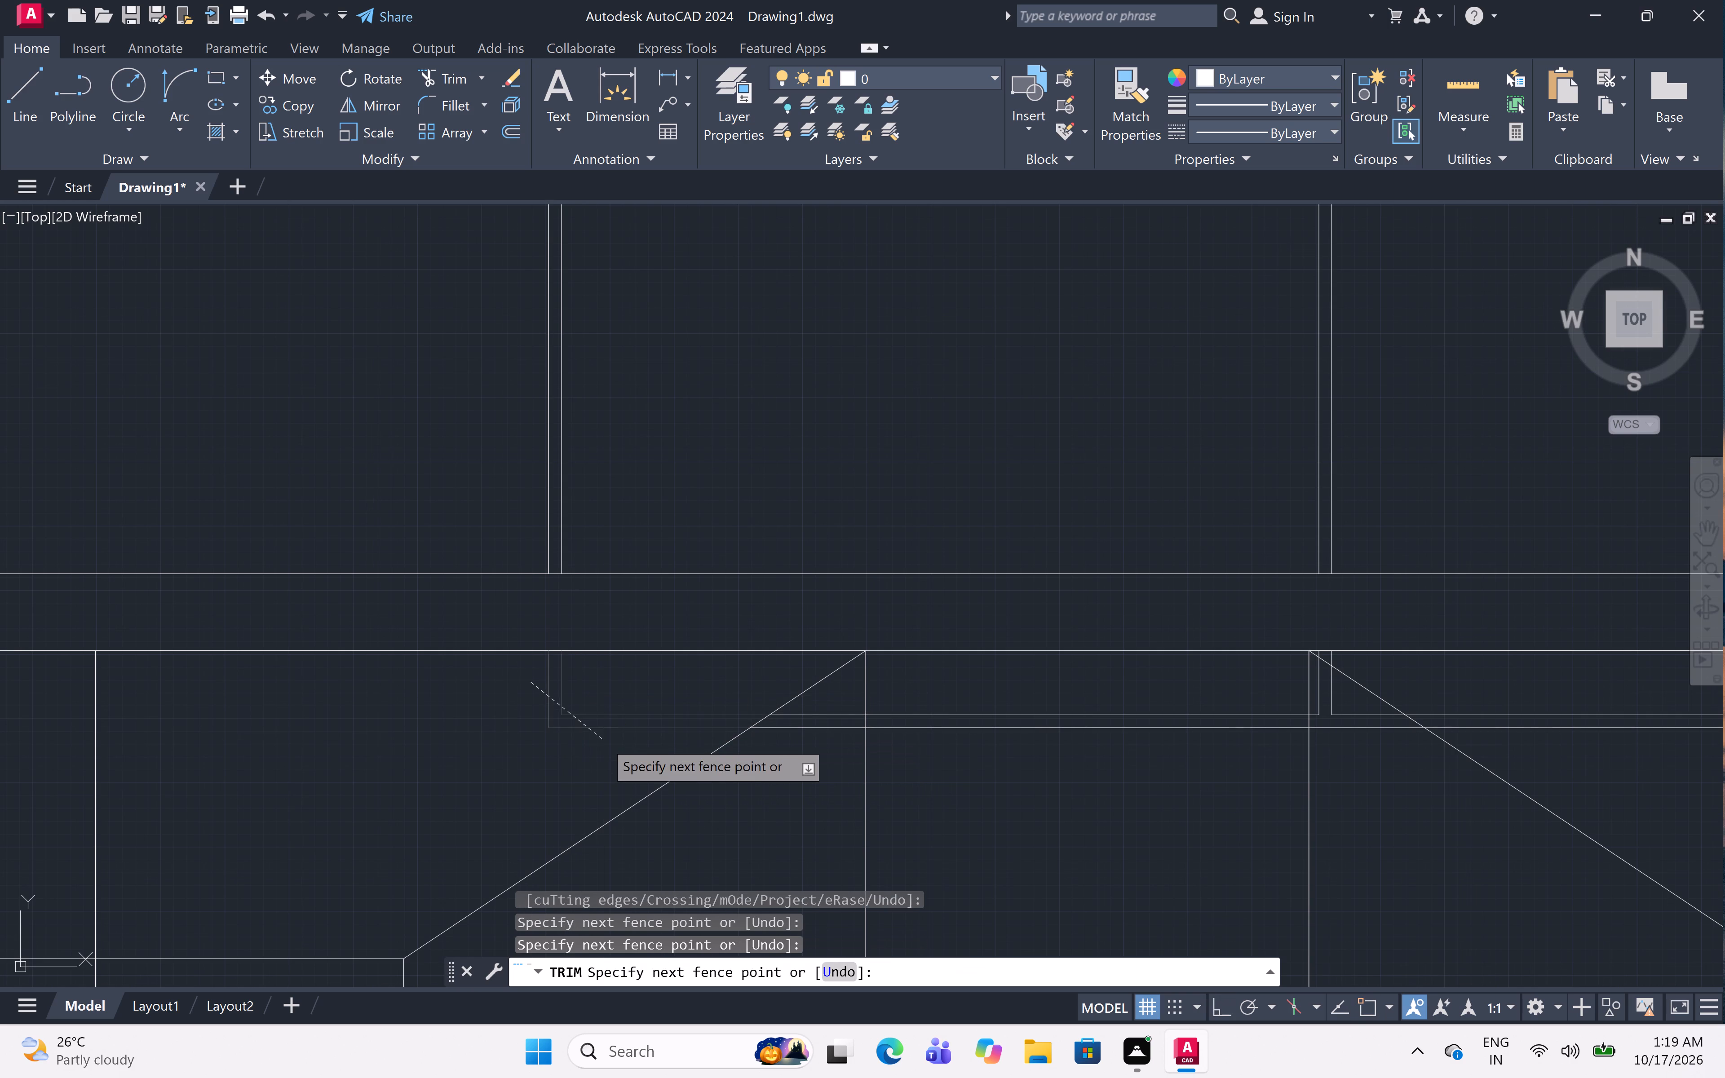
left_click(823, 714)
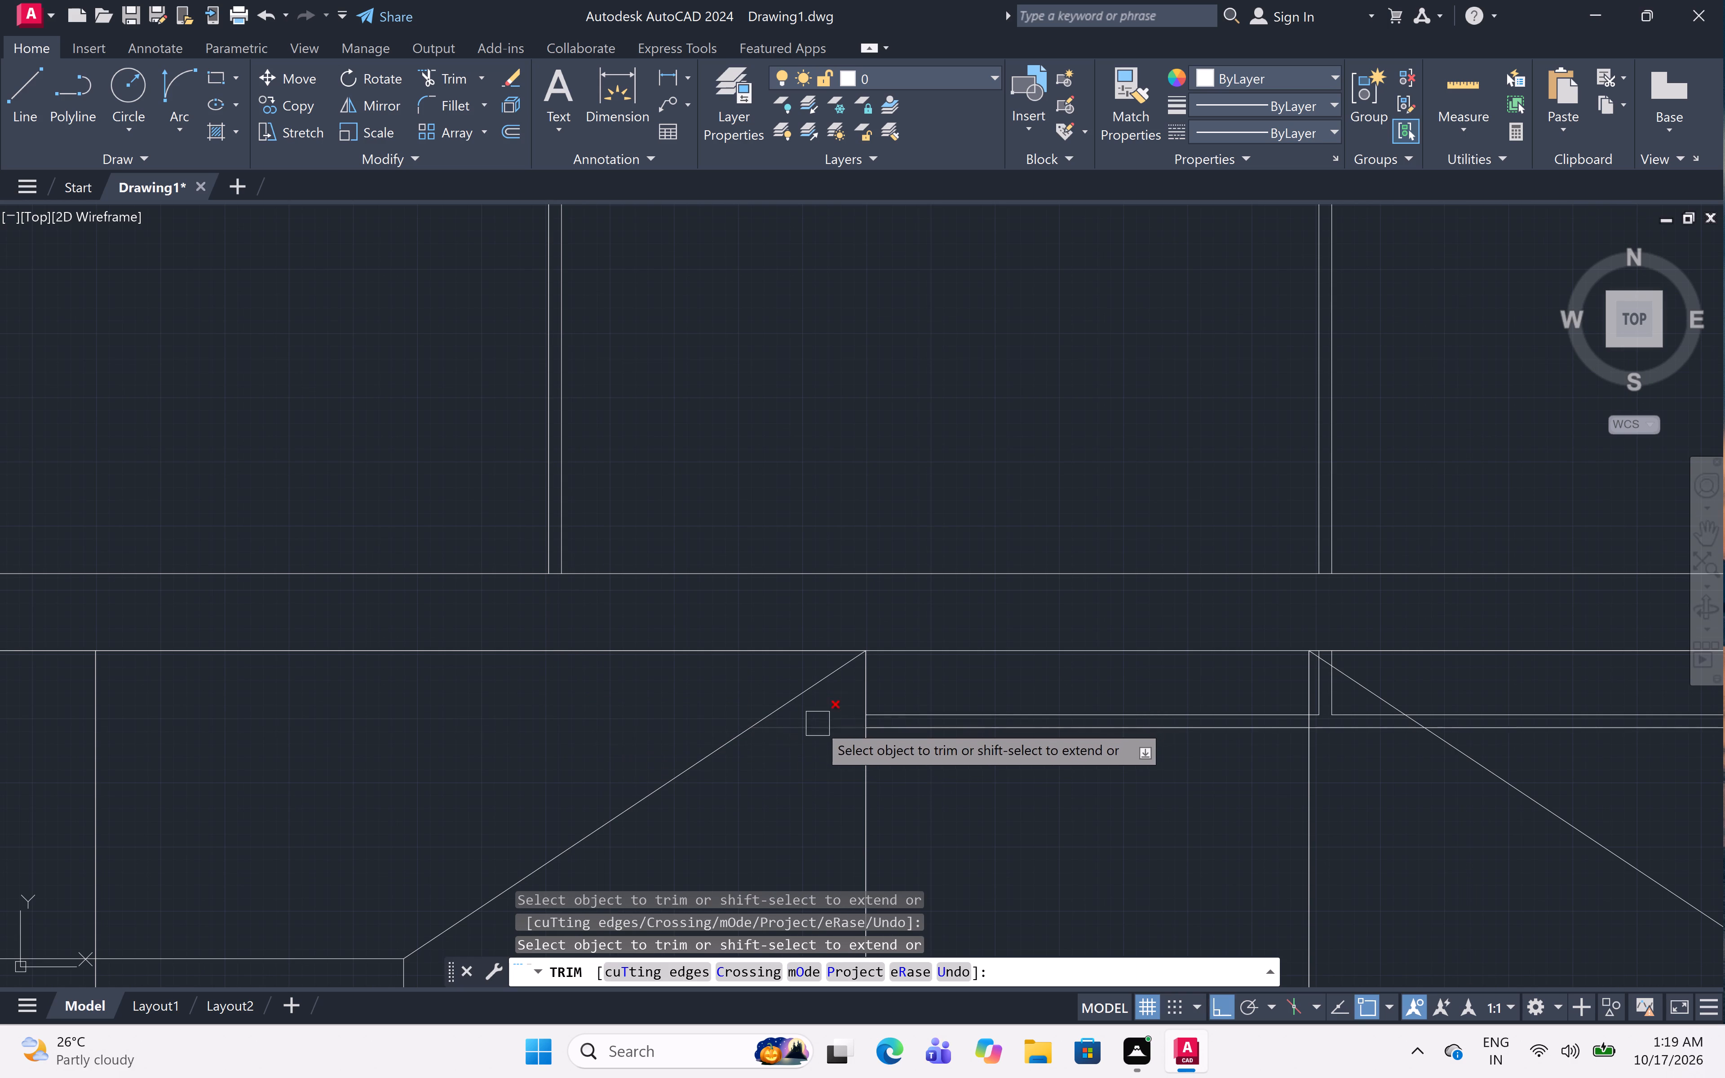
left_click(818, 724)
left_click(948, 676)
left_click(948, 744)
Trim the third upper-storey window's middle frame stubs and bottom frame lines in the left half of the lower parapet's fifth decorated panel.
scroll(948, 742, "down", 2)
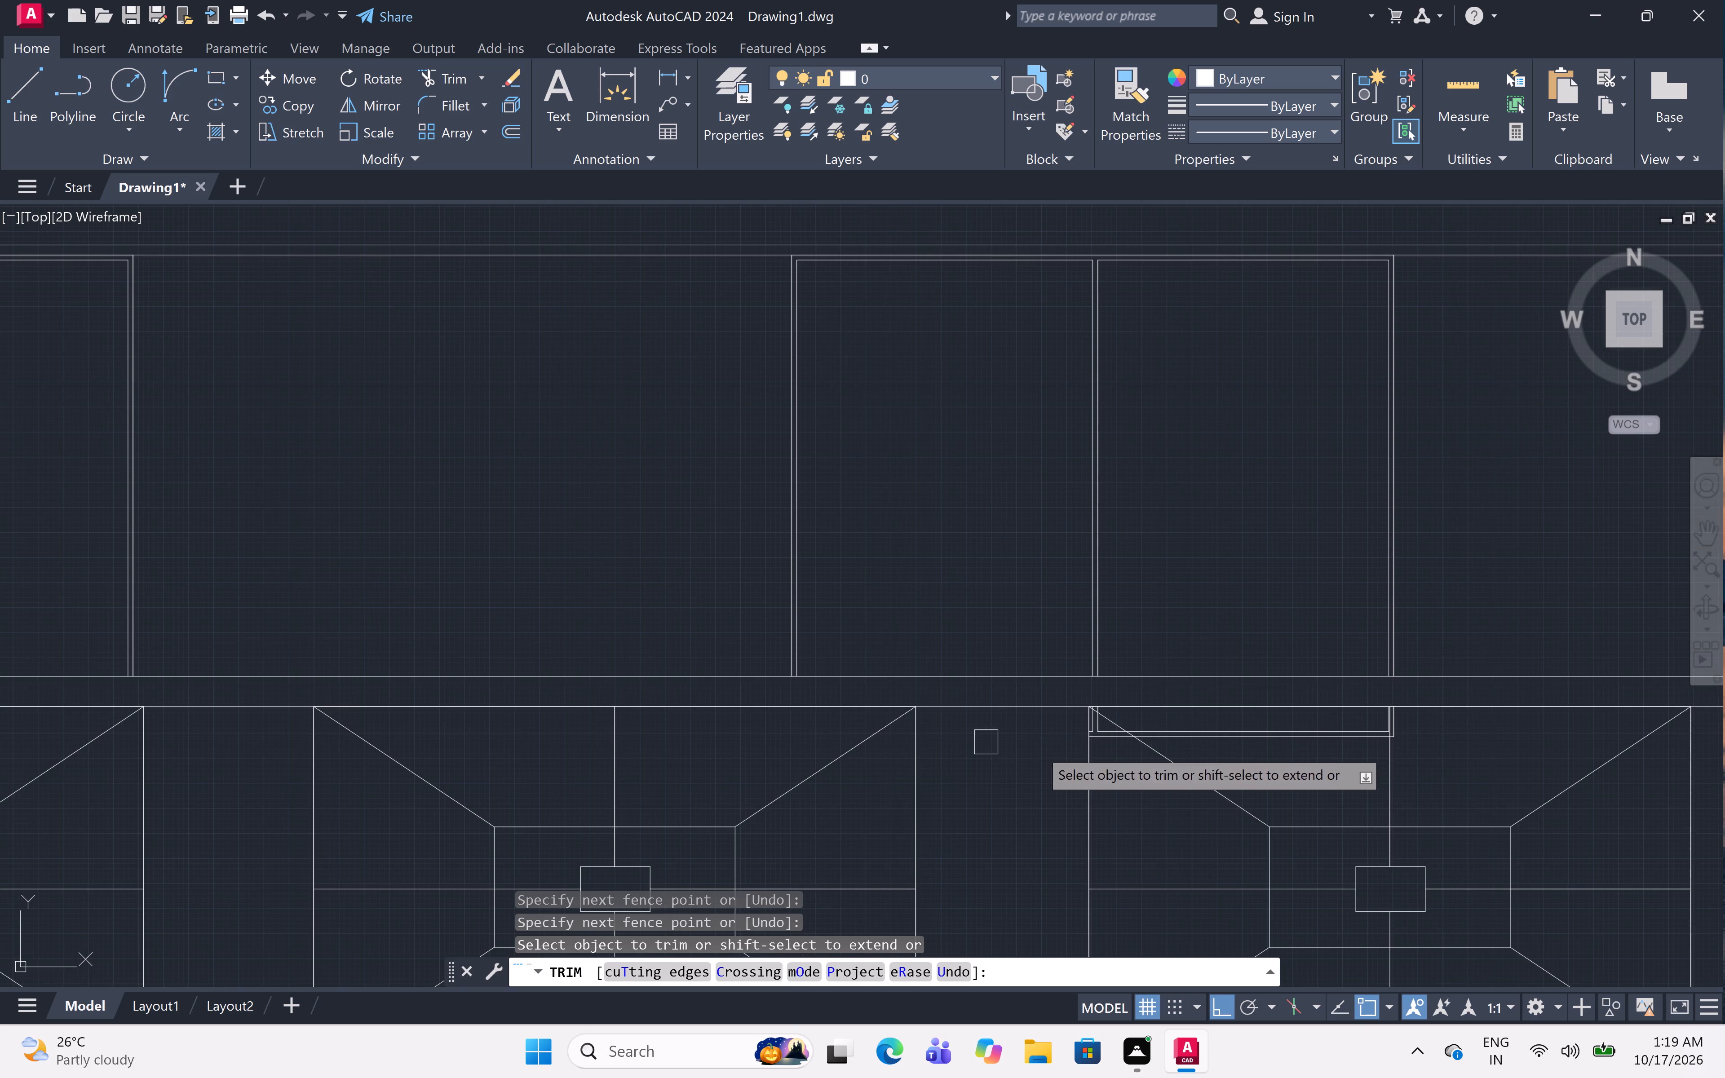
scroll(1102, 725, "up", 5)
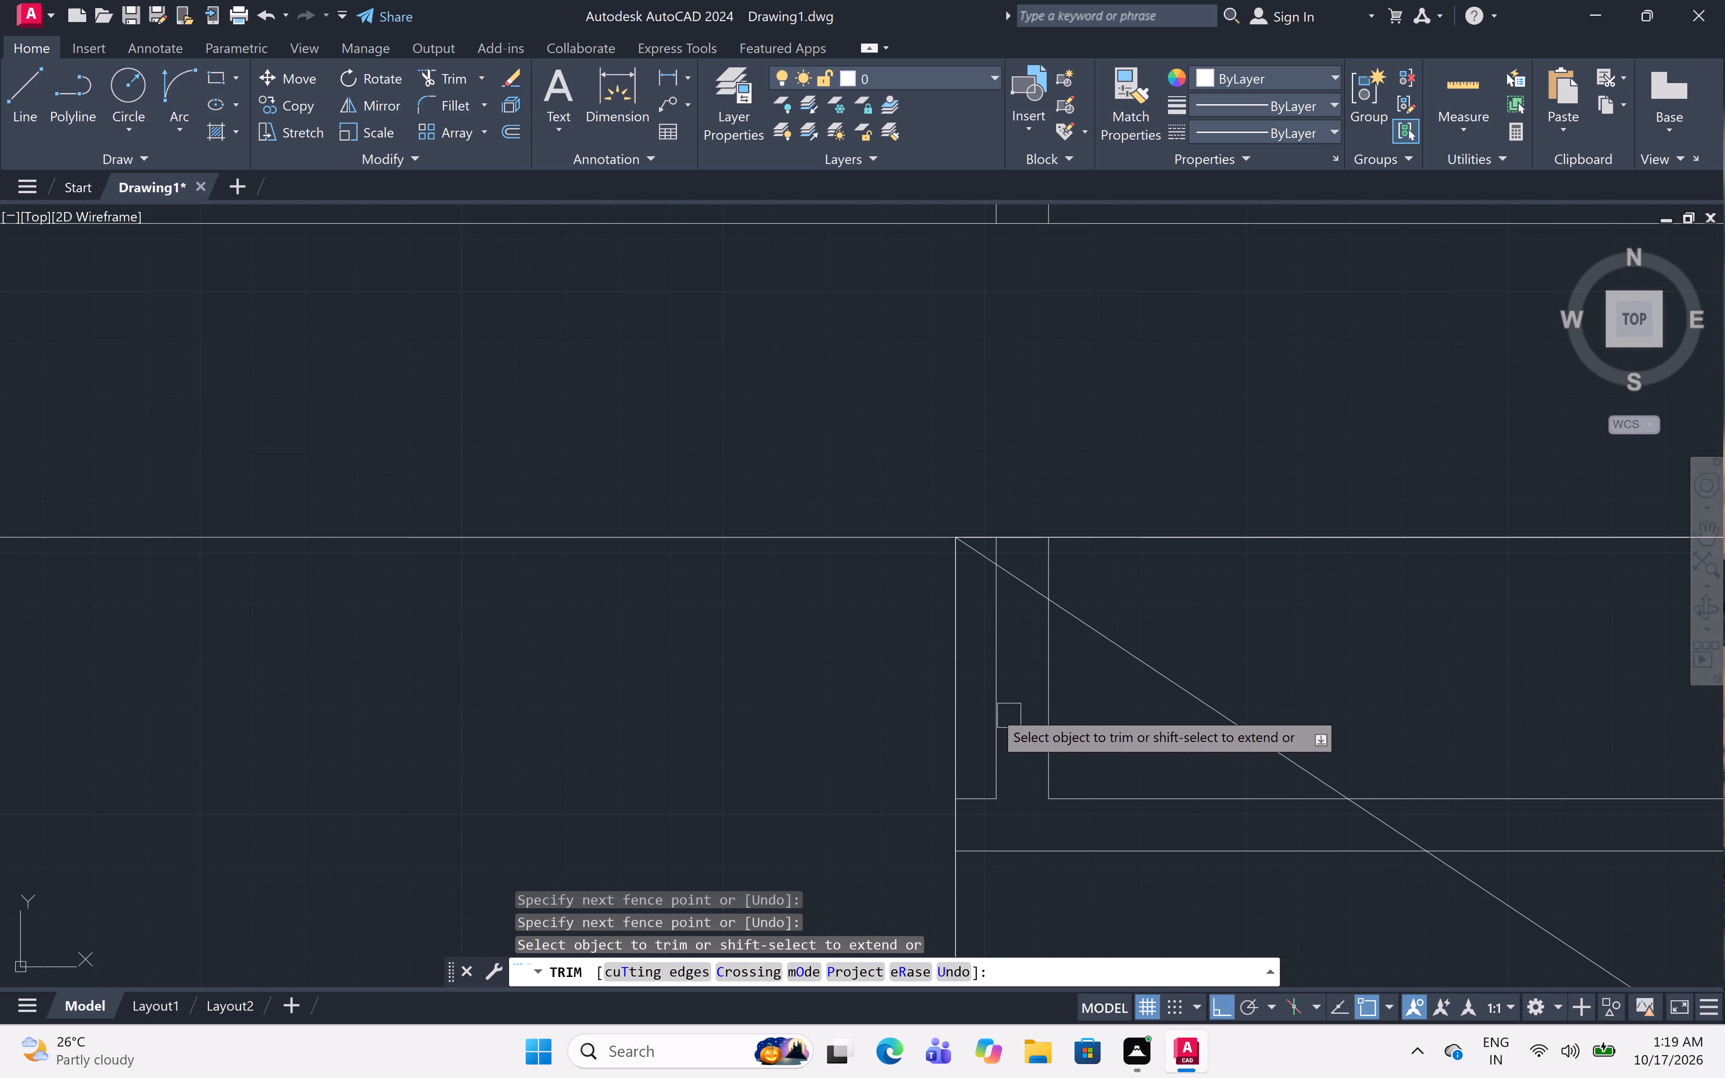
left_click(979, 699)
left_click(1094, 850)
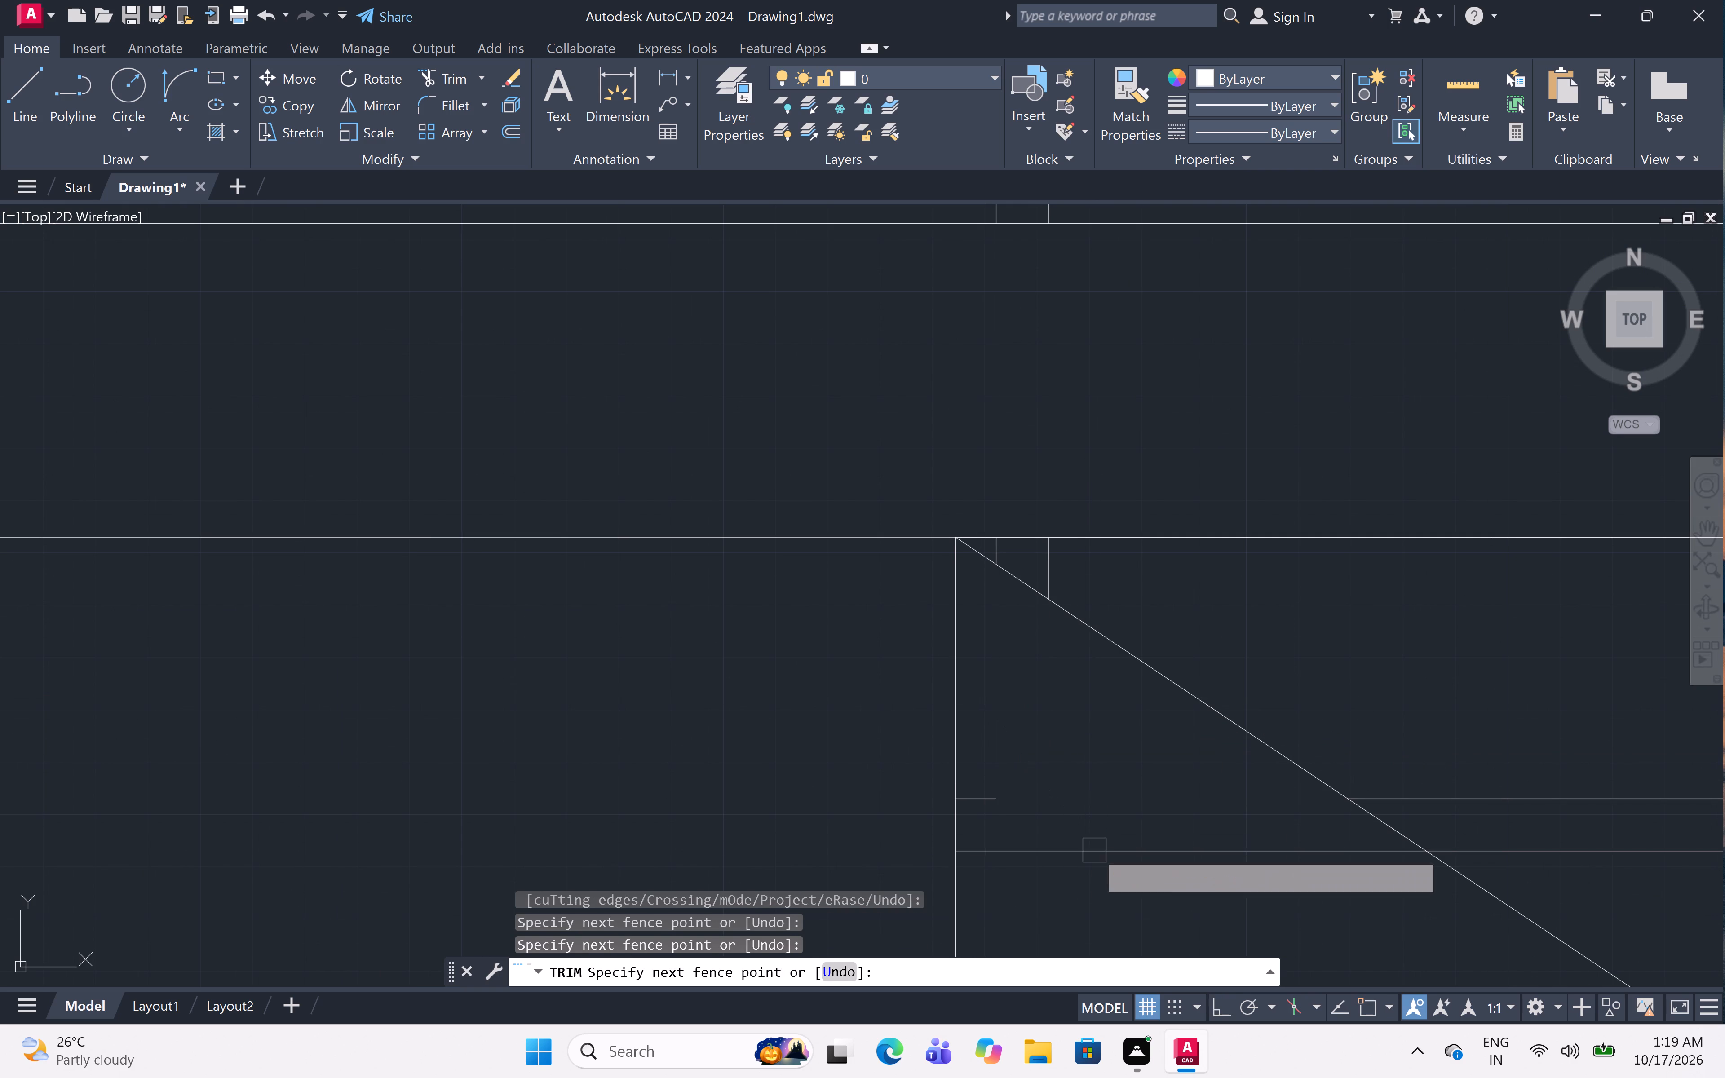
left_click(990, 800)
left_click(1002, 800)
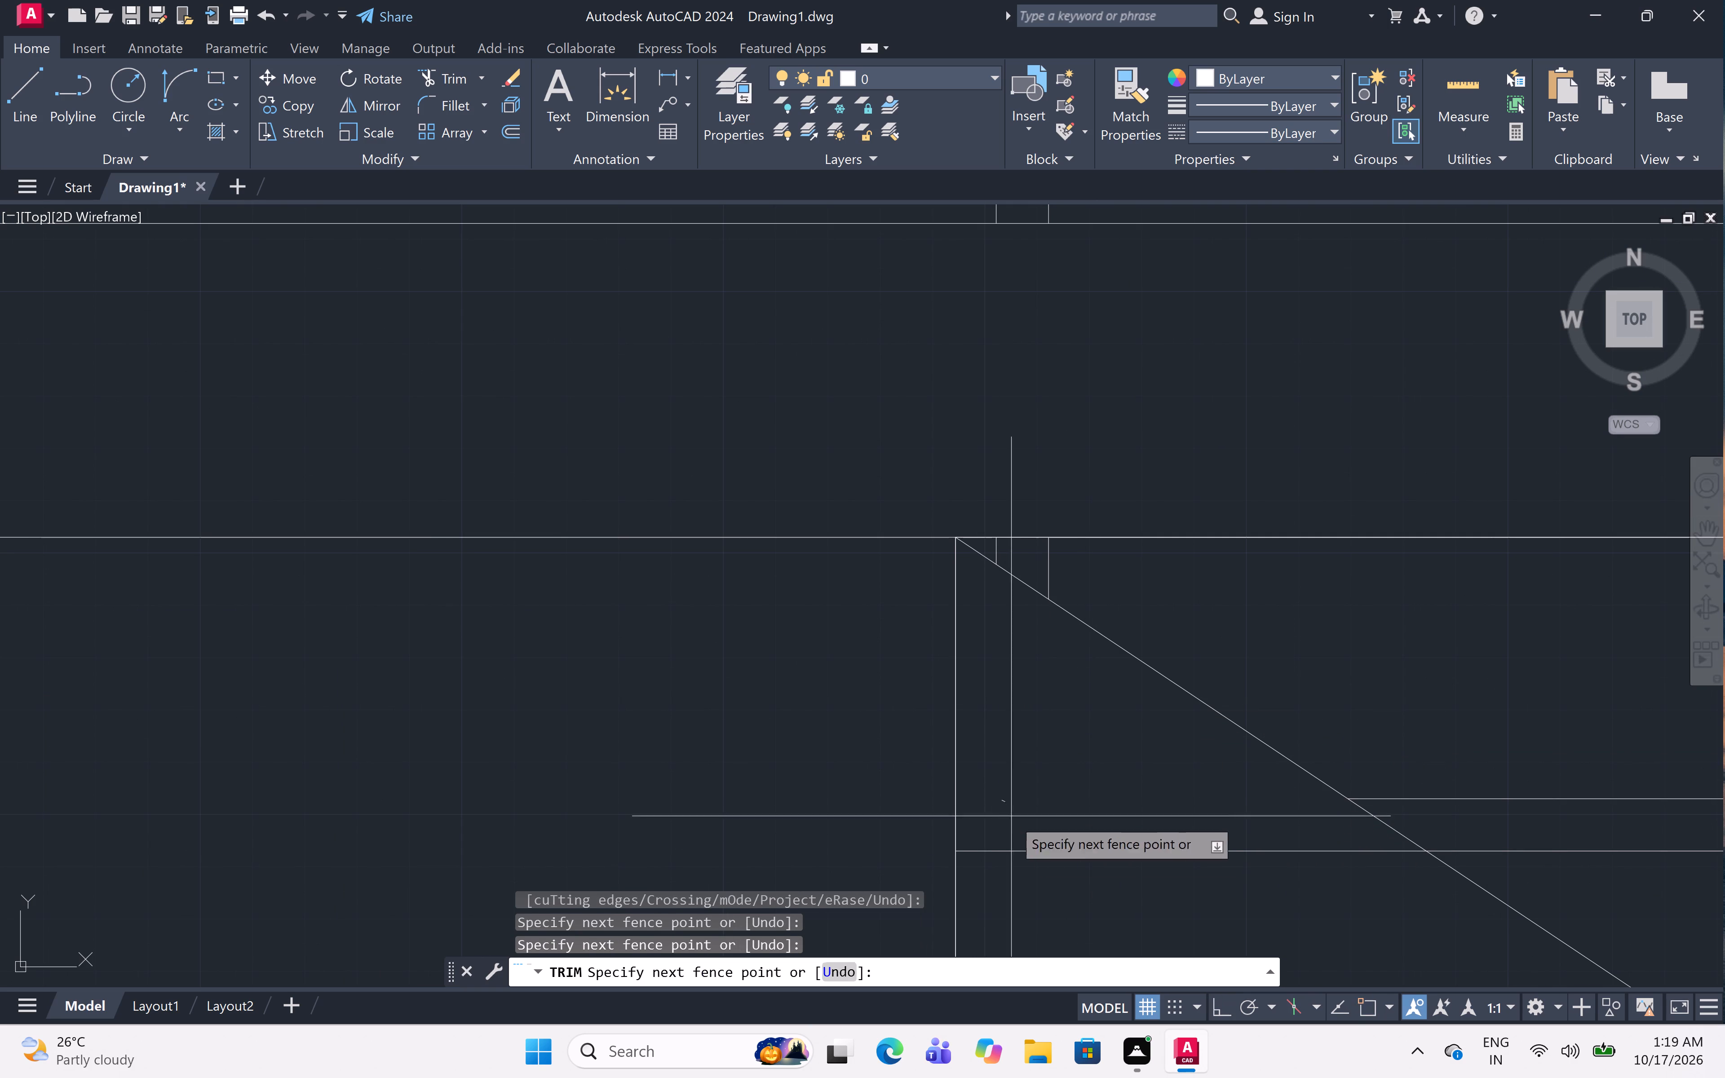
left_click(1041, 865)
scroll(991, 534, "up", 2)
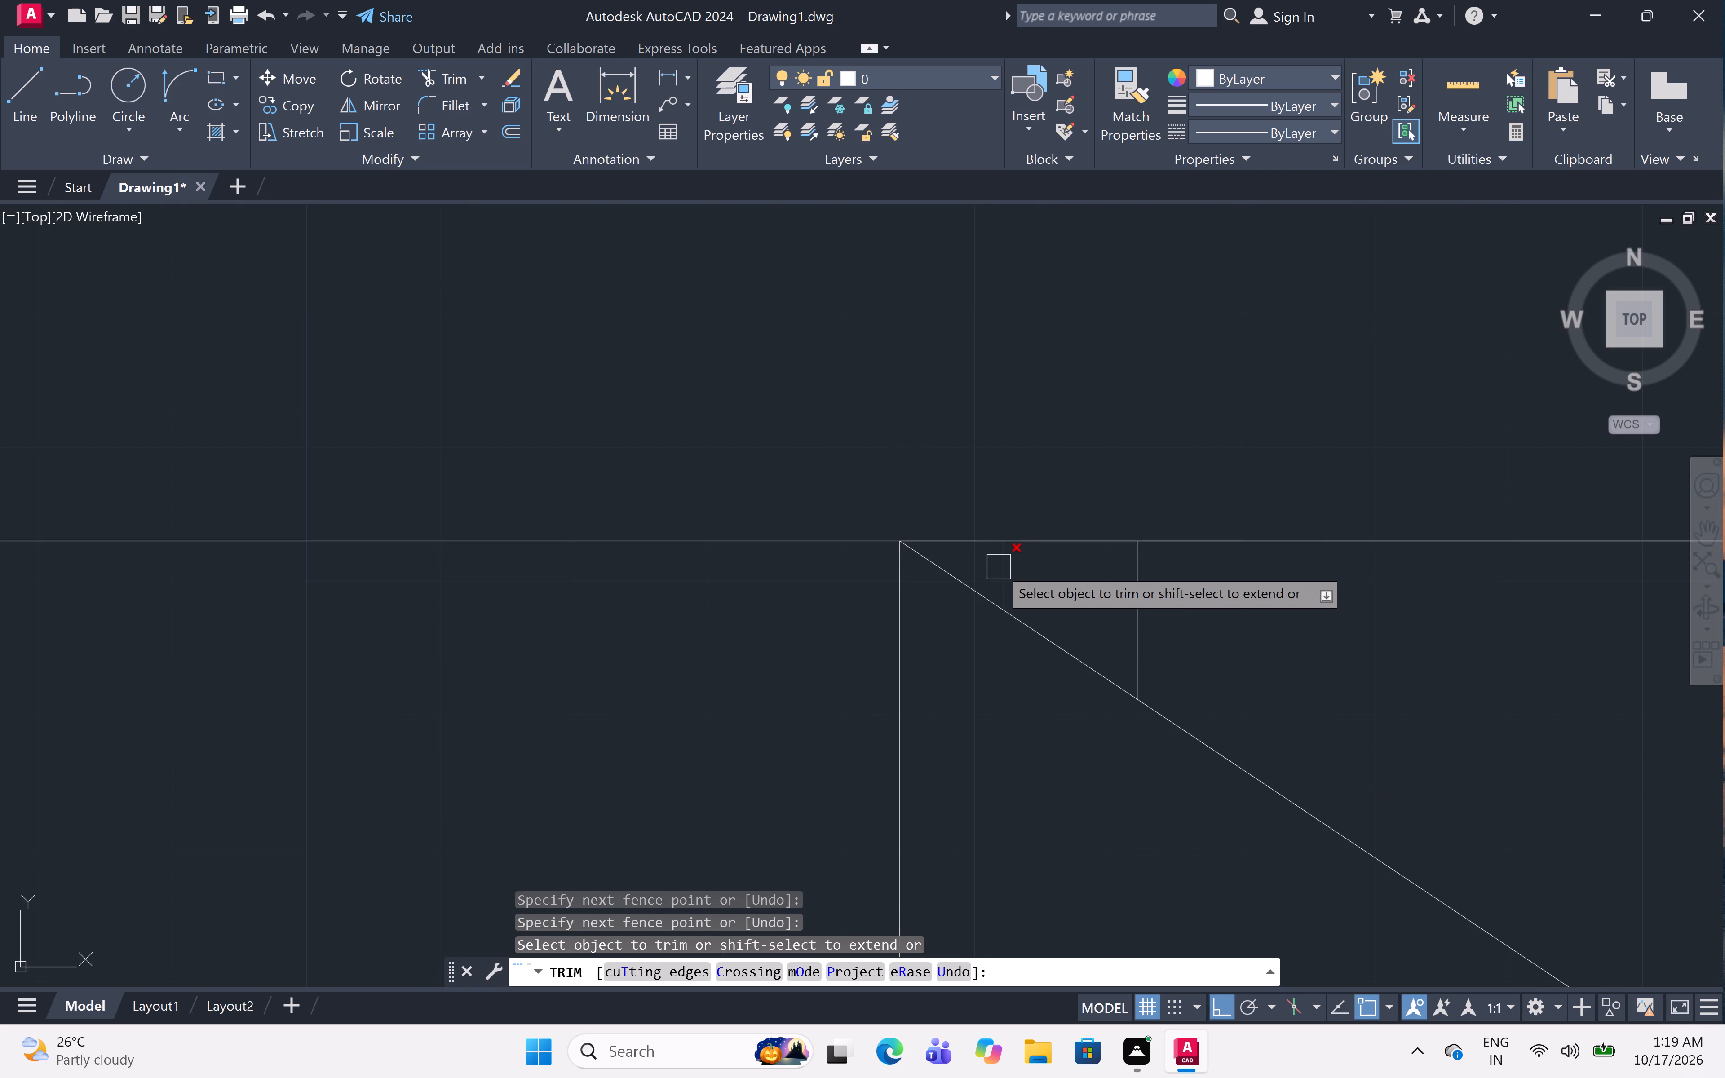
left_click(999, 567)
left_click(1130, 617)
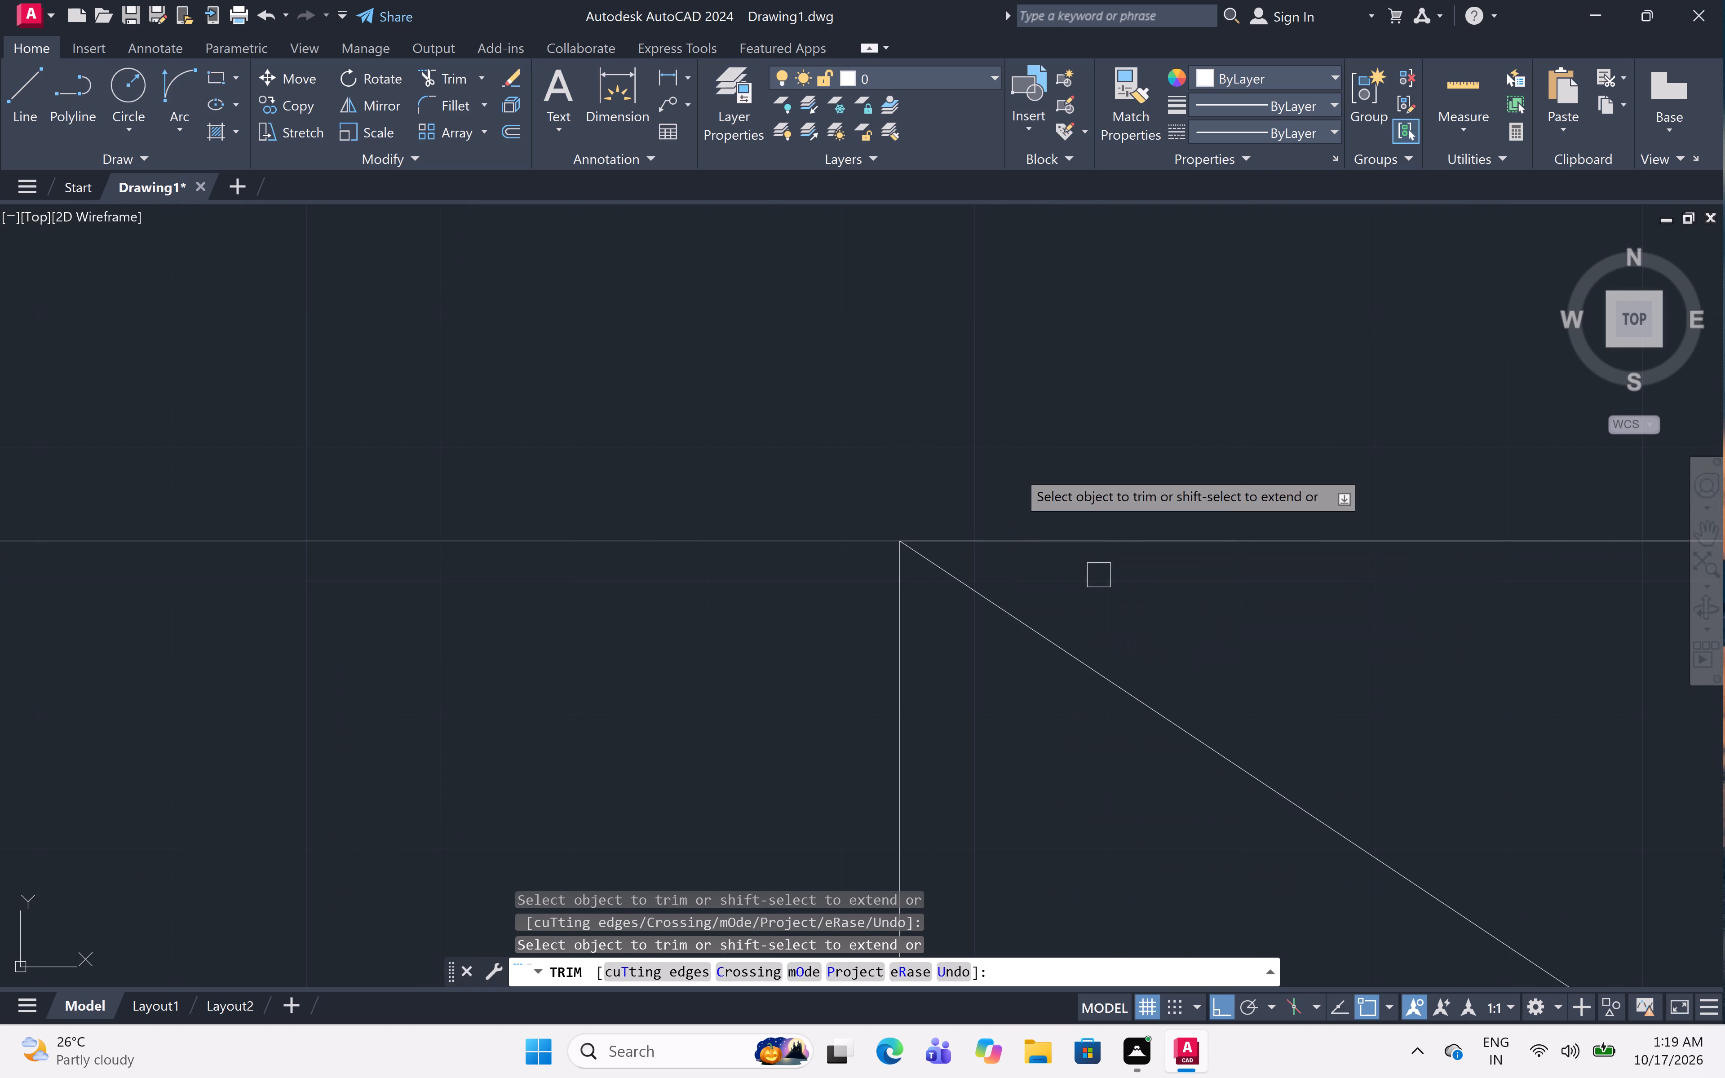
scroll(992, 447, "down", 5)
left_click(1162, 506)
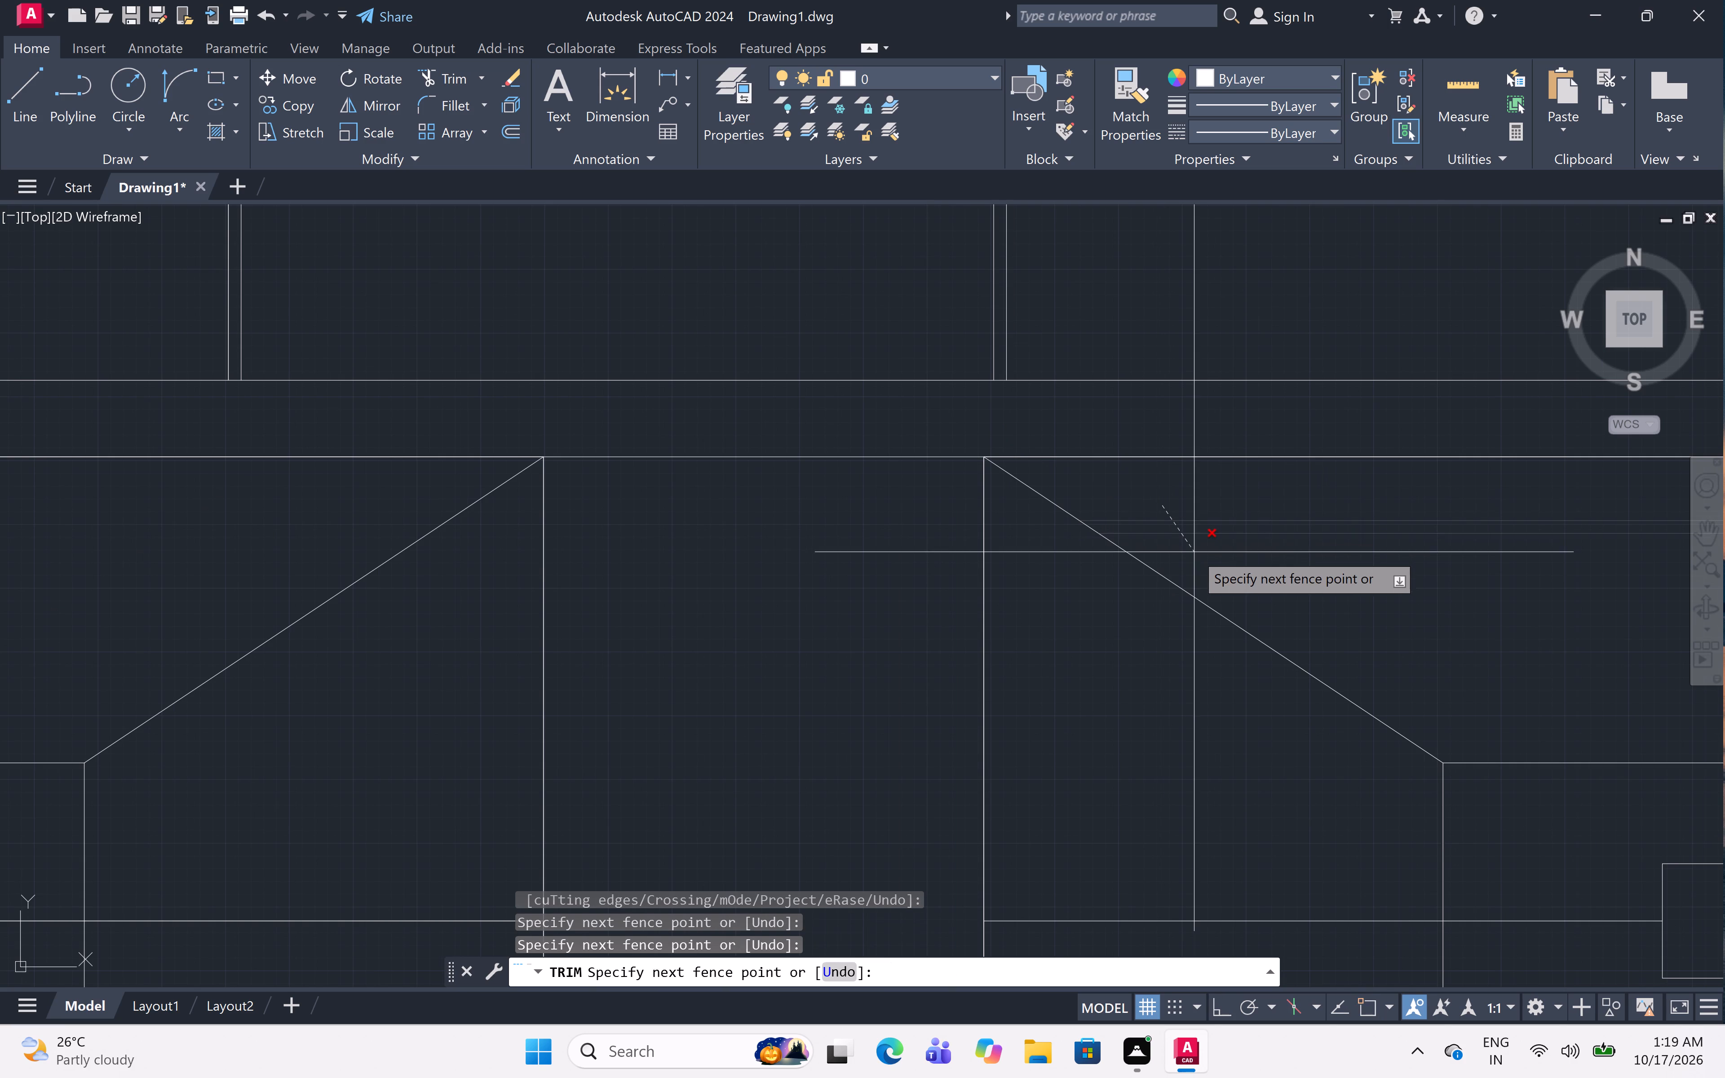
scroll(1194, 552, "down", 3)
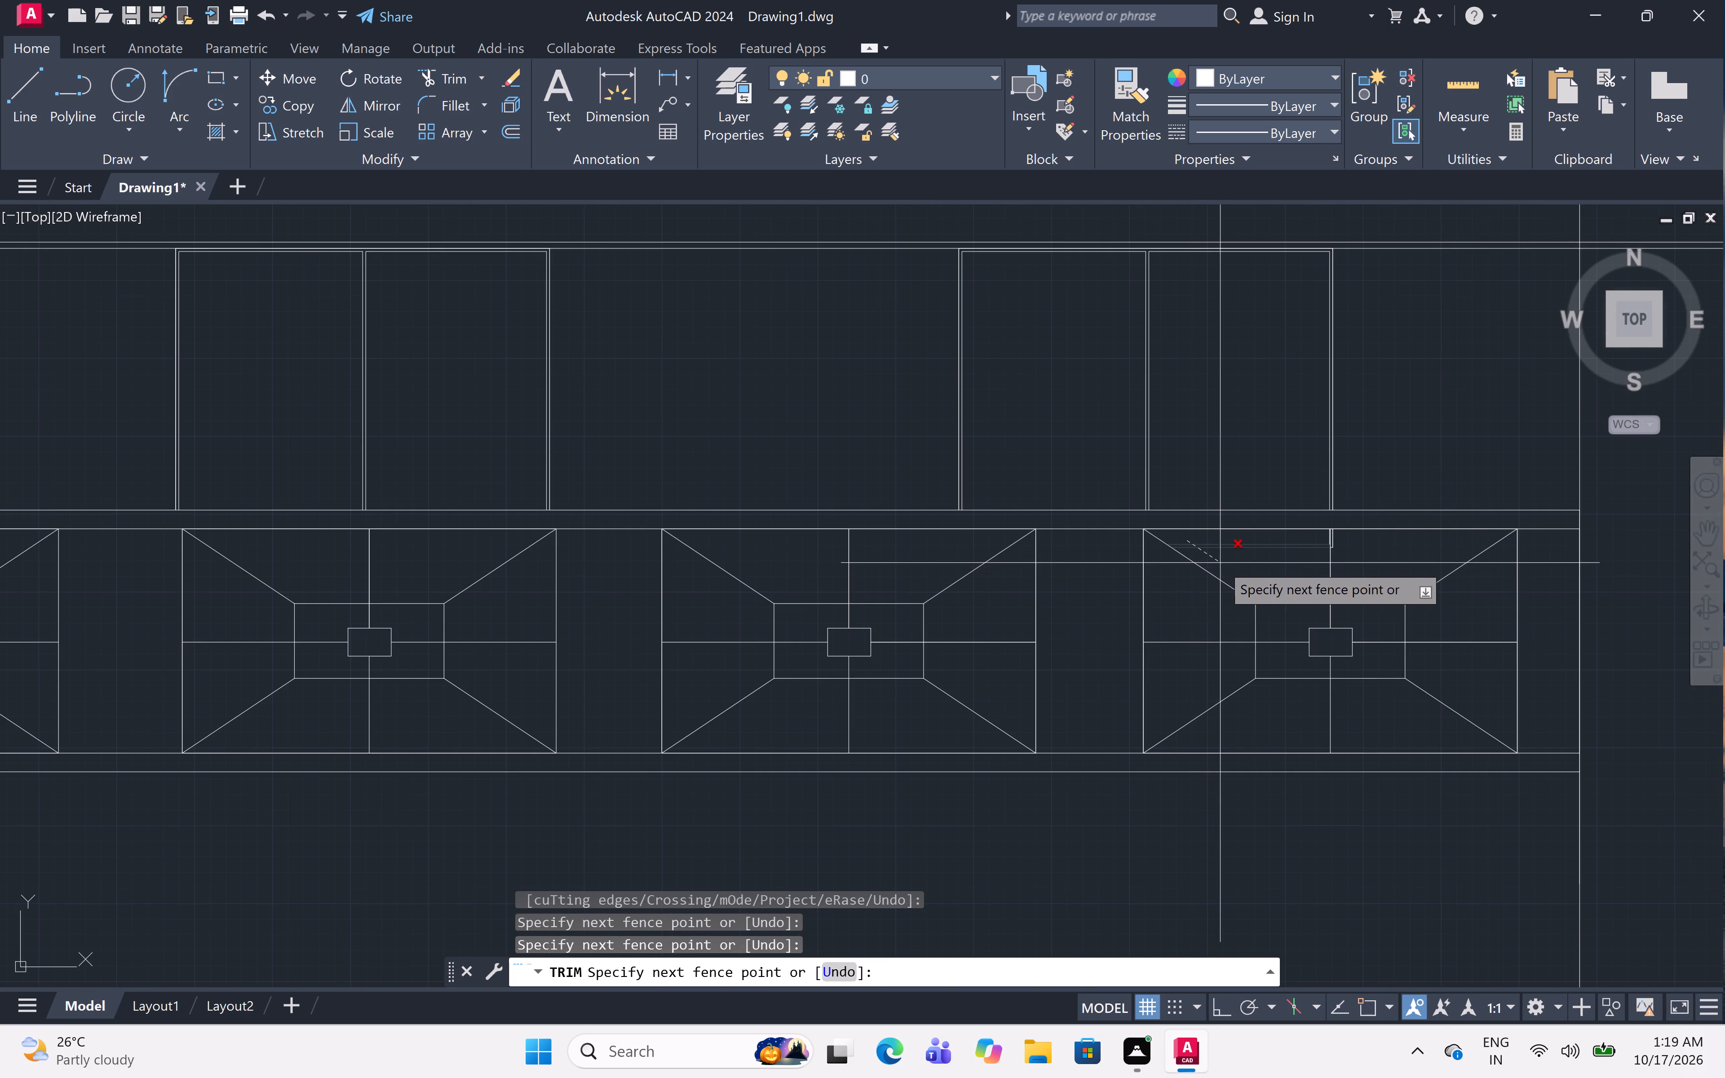
left_click(1220, 563)
Trim away the third upper-storey window's remaining lower-right corner lines beside the fifth decorated panel's vertical centre line.
scroll(1343, 535, "up", 5)
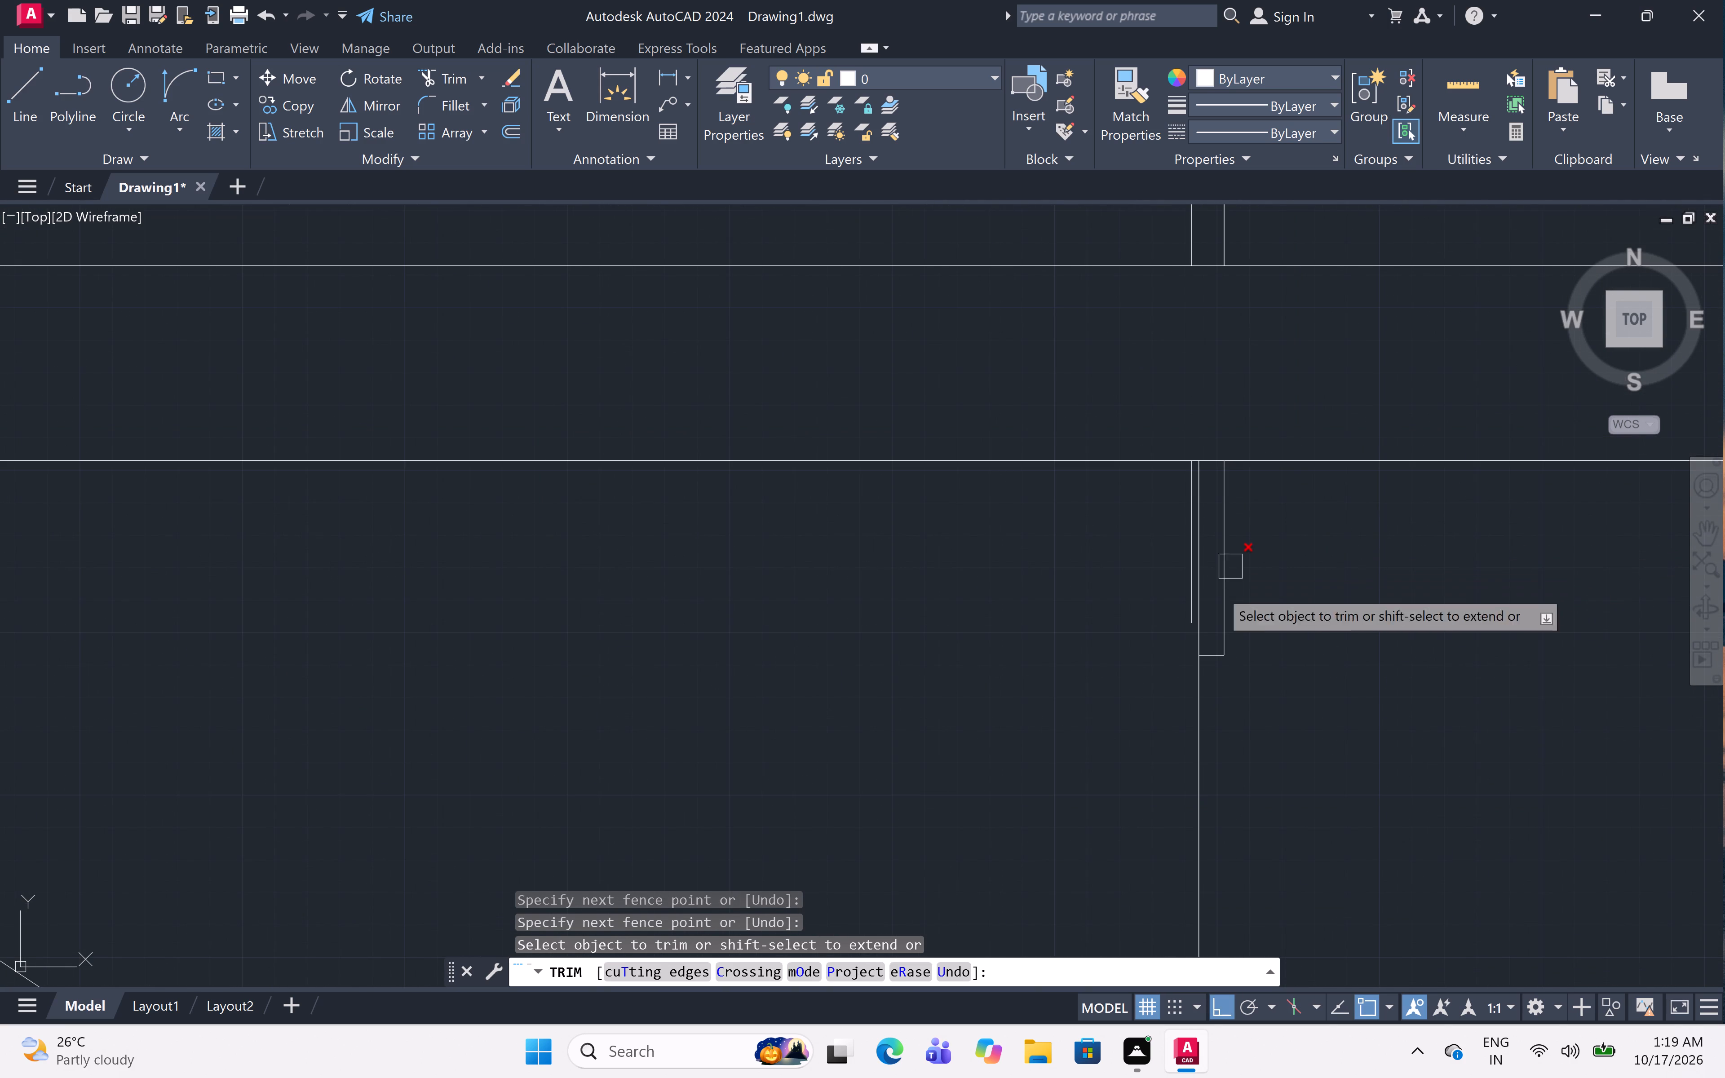
scroll(1211, 636, "up", 2)
left_click(1254, 519)
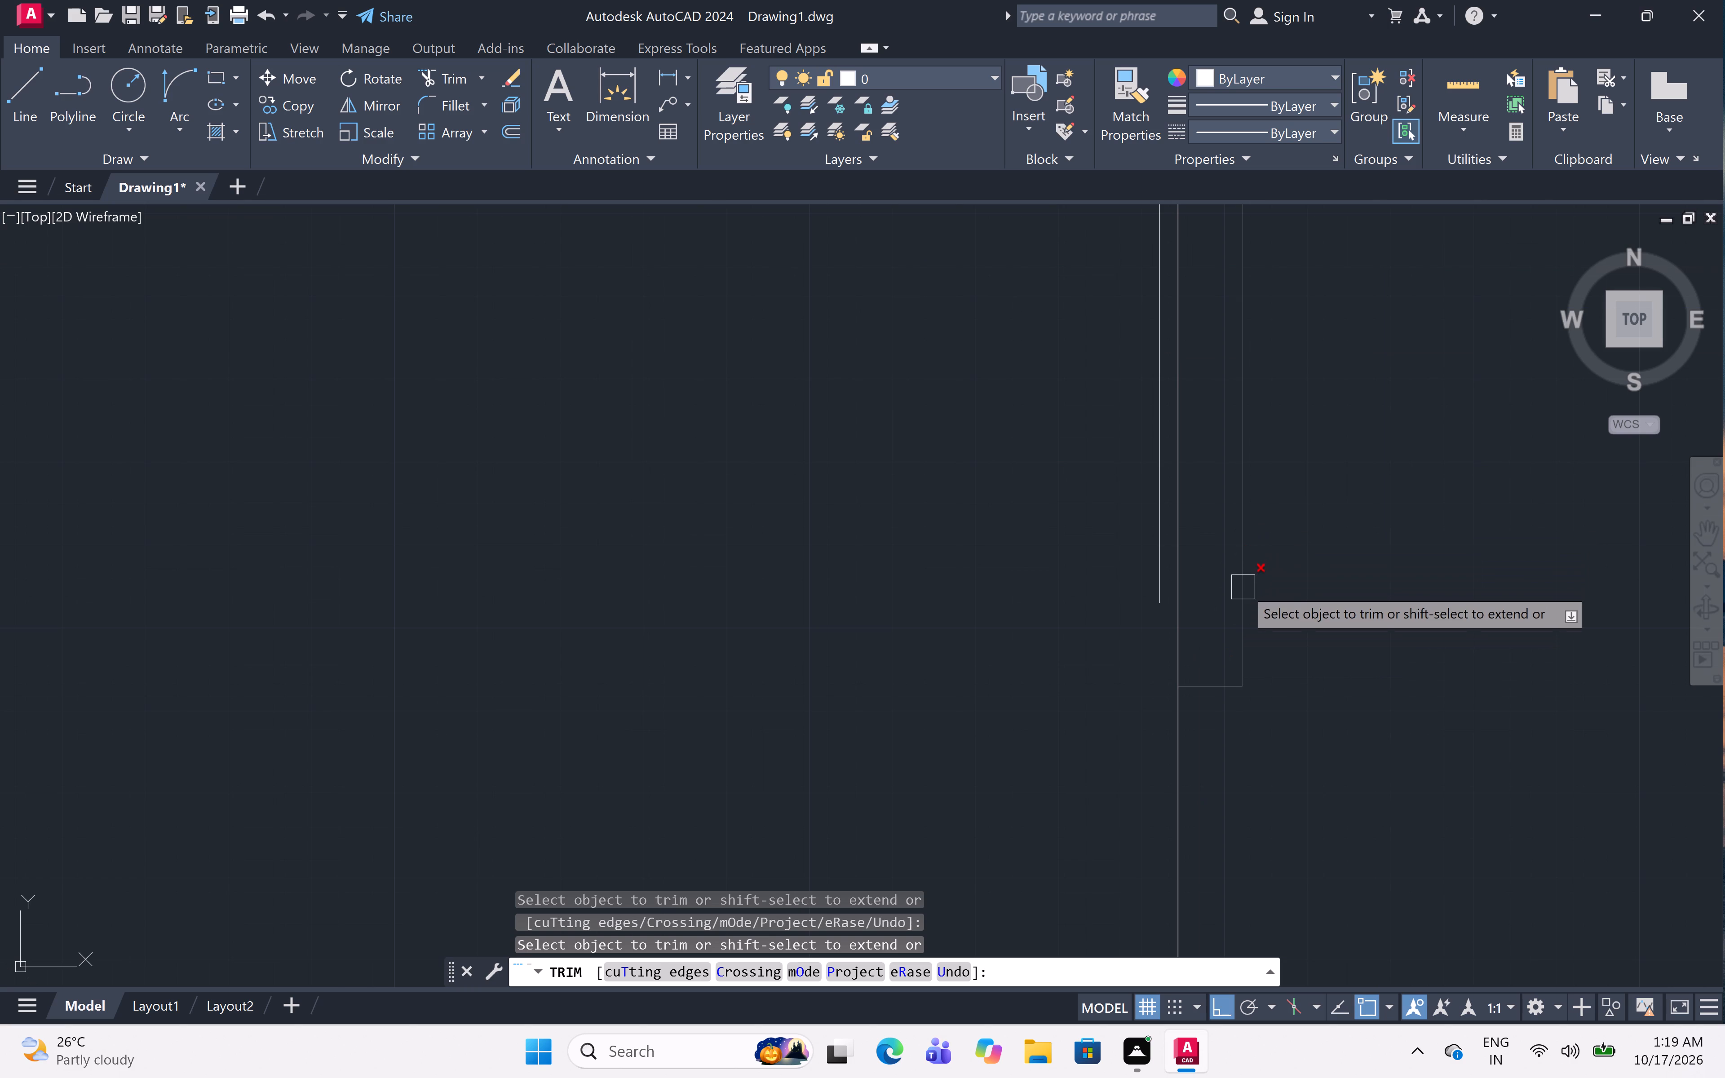
left_click(1273, 561)
left_click(1223, 703)
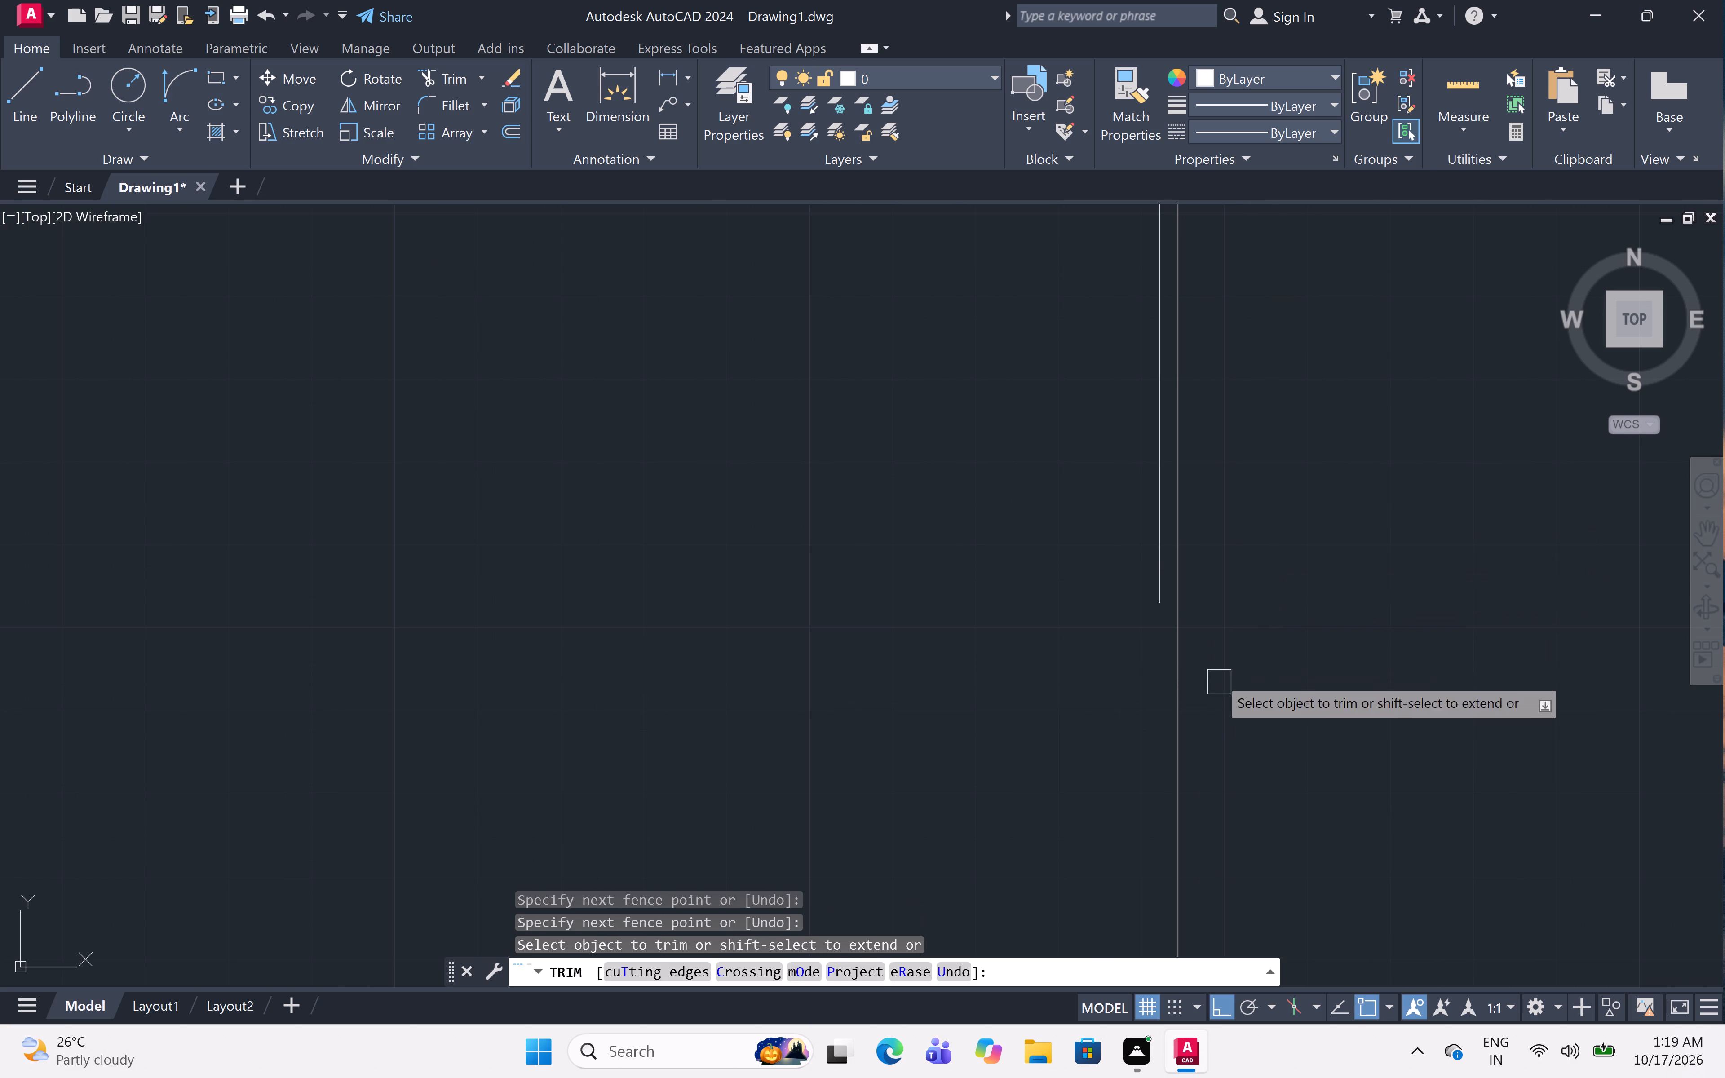
left_click(1152, 554)
scroll(1152, 553, "down", 4)
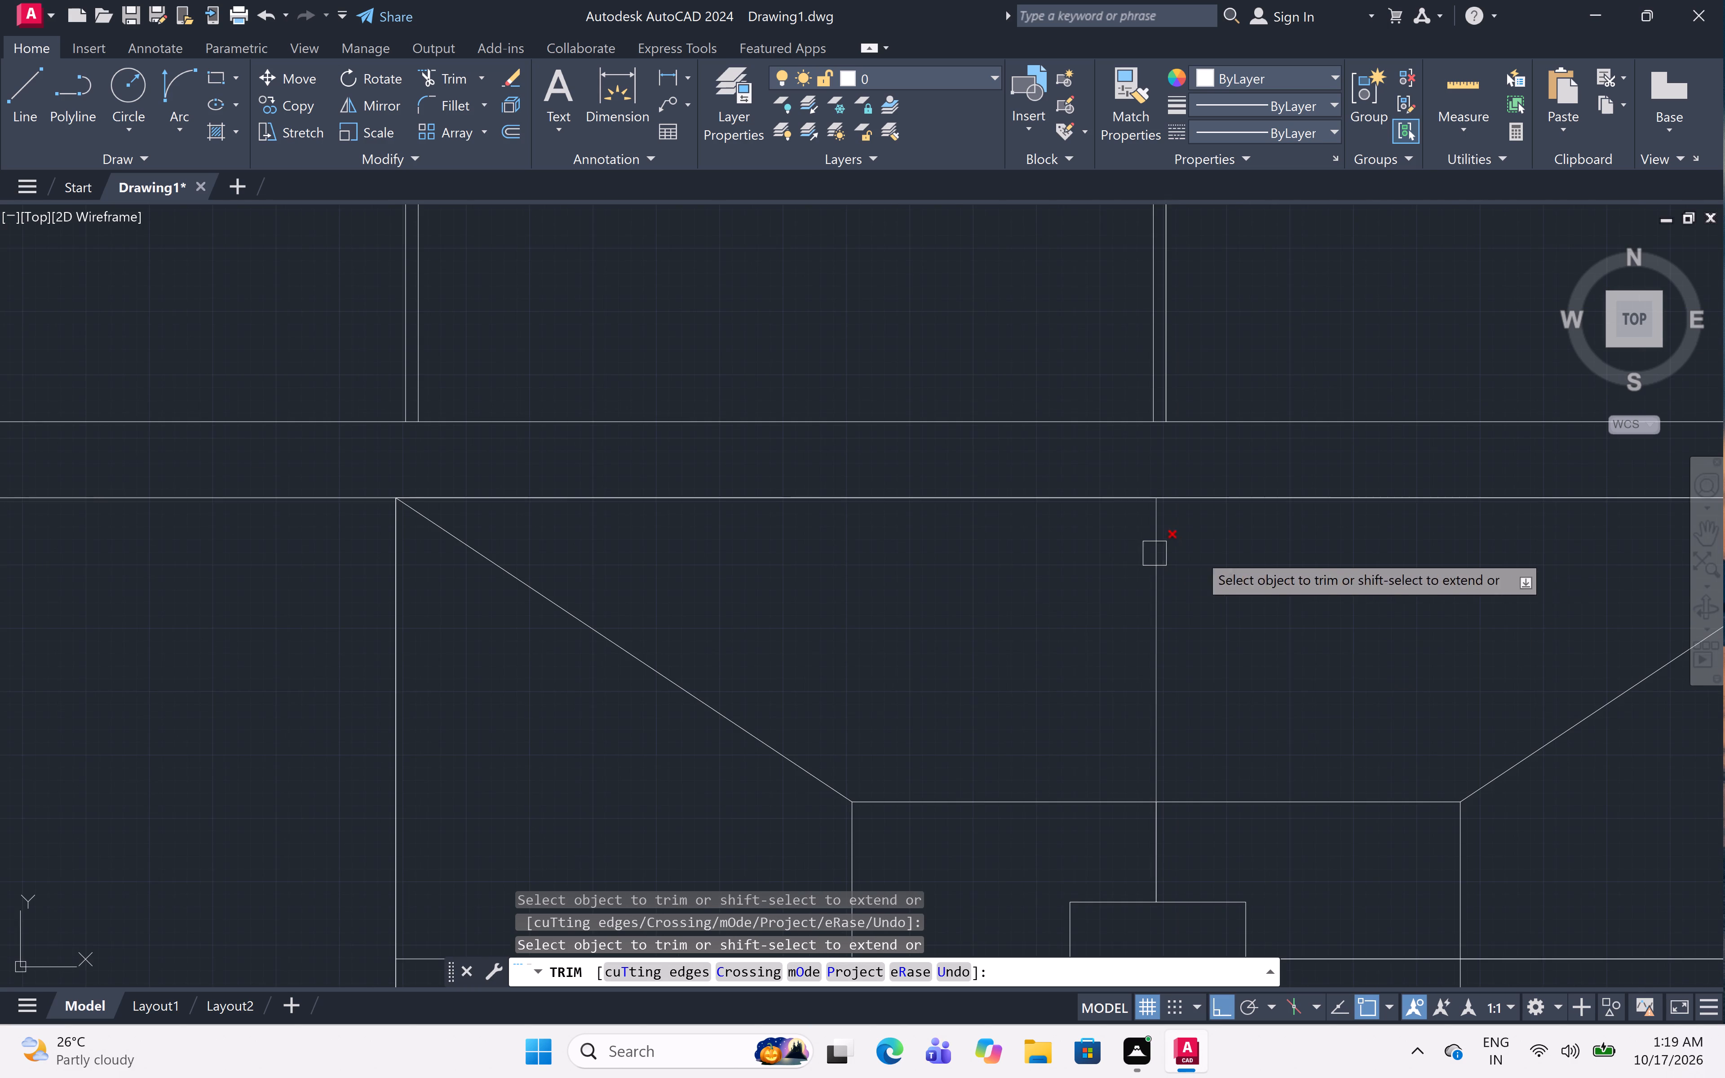
scroll(1244, 556, "down", 4)
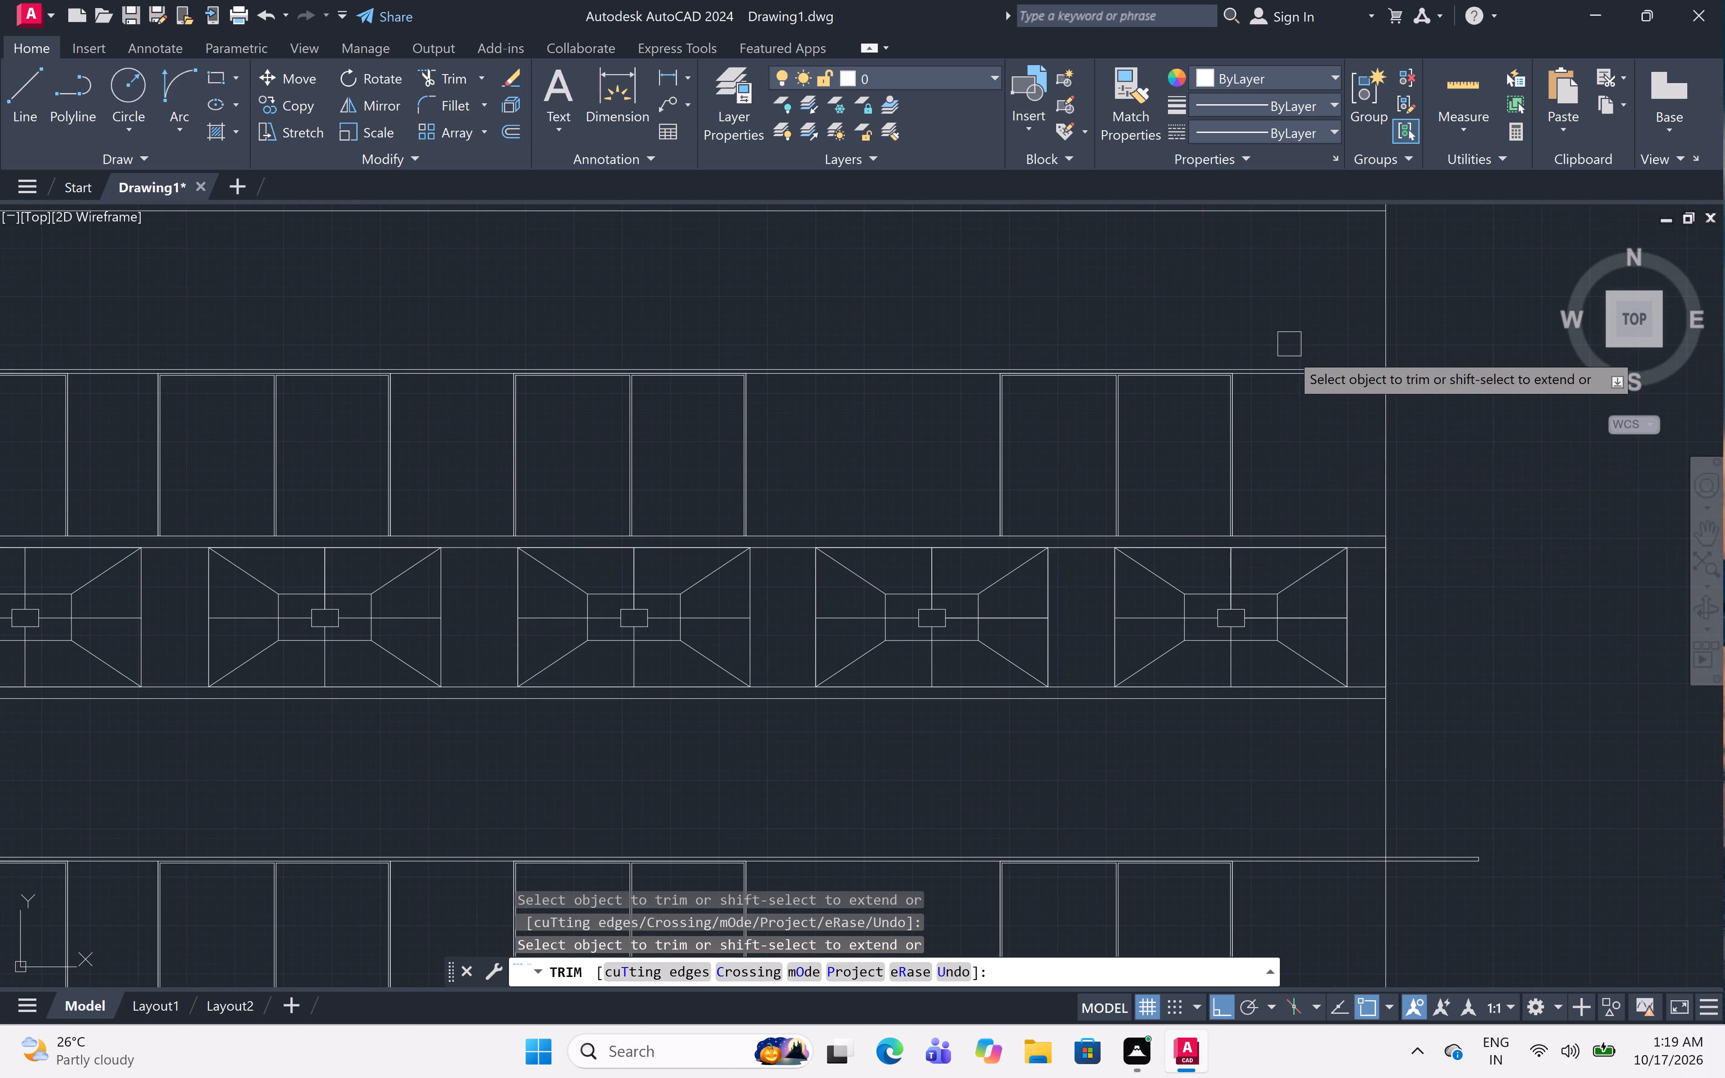
Draw a slanted line from the lower-storey door's inner upper-right corner to its left inner frame line, about 5.3" below the top.
scroll(1352, 457, "down", 1)
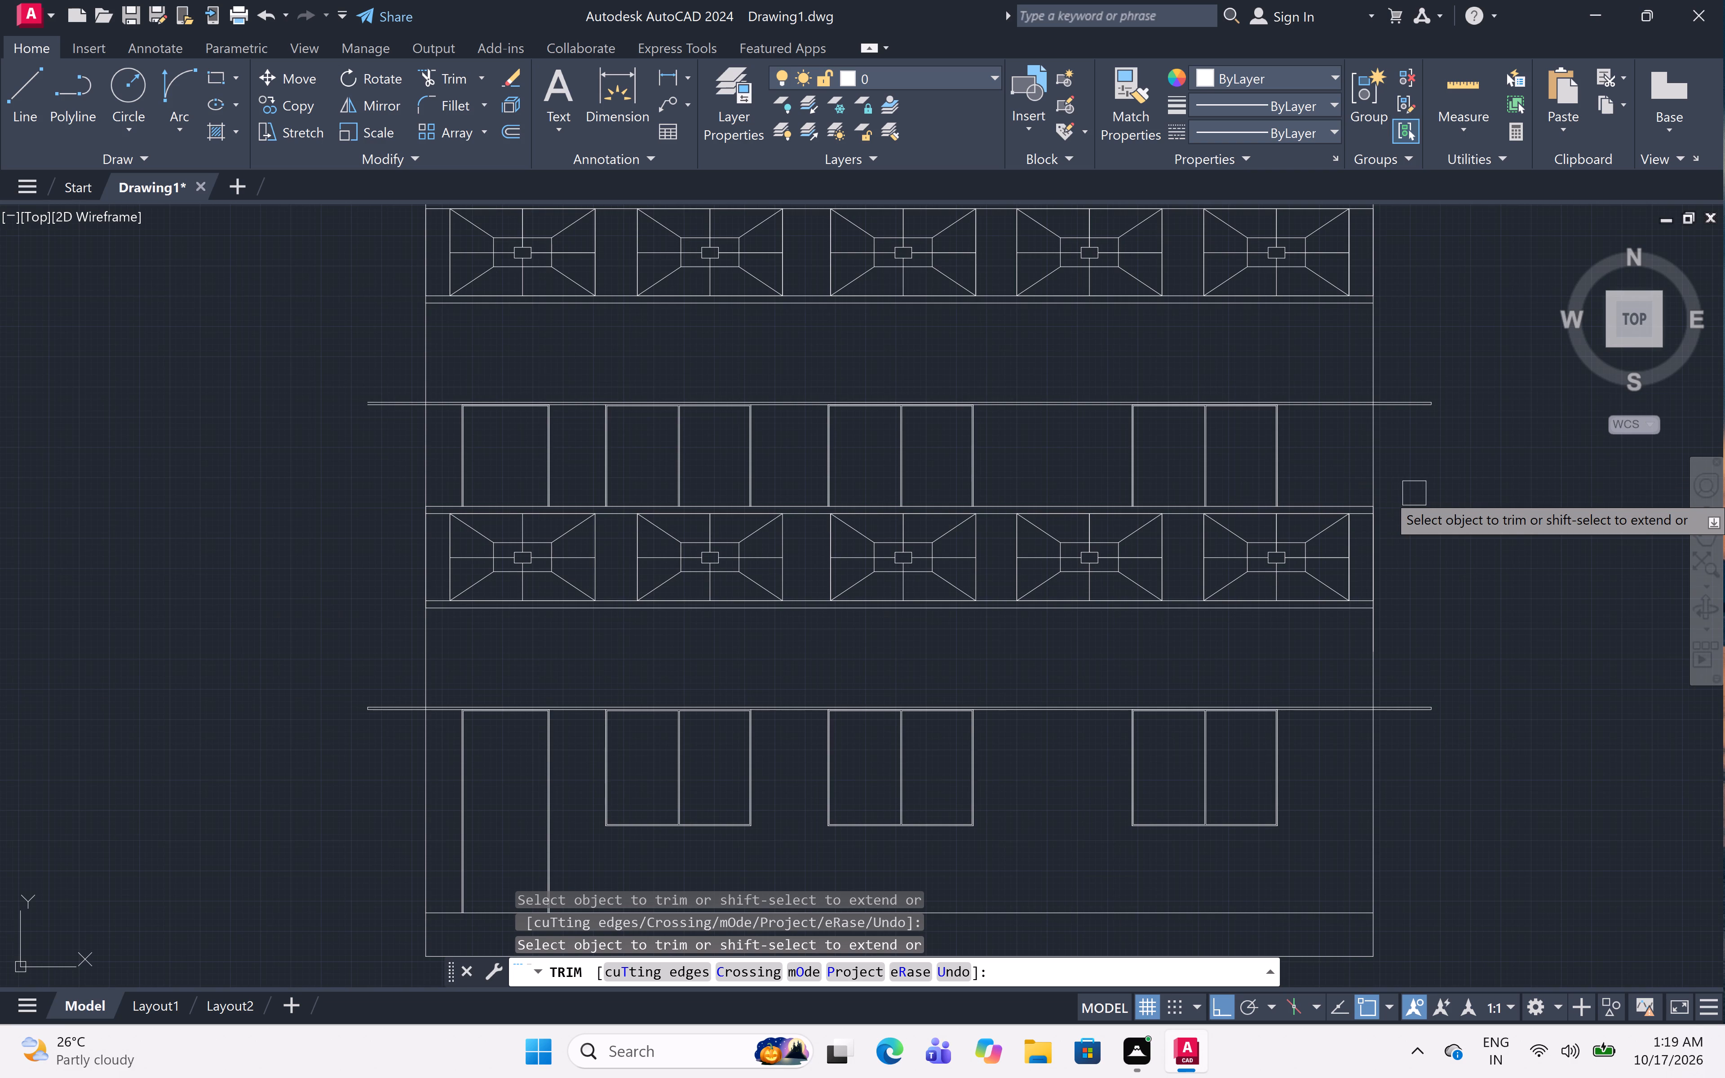
middle_click_drag(1420, 485, 1438, 542)
scroll(1438, 531, "down", 1)
middle_click_drag(1438, 531, 1446, 566)
scroll(1444, 560, "down", 1)
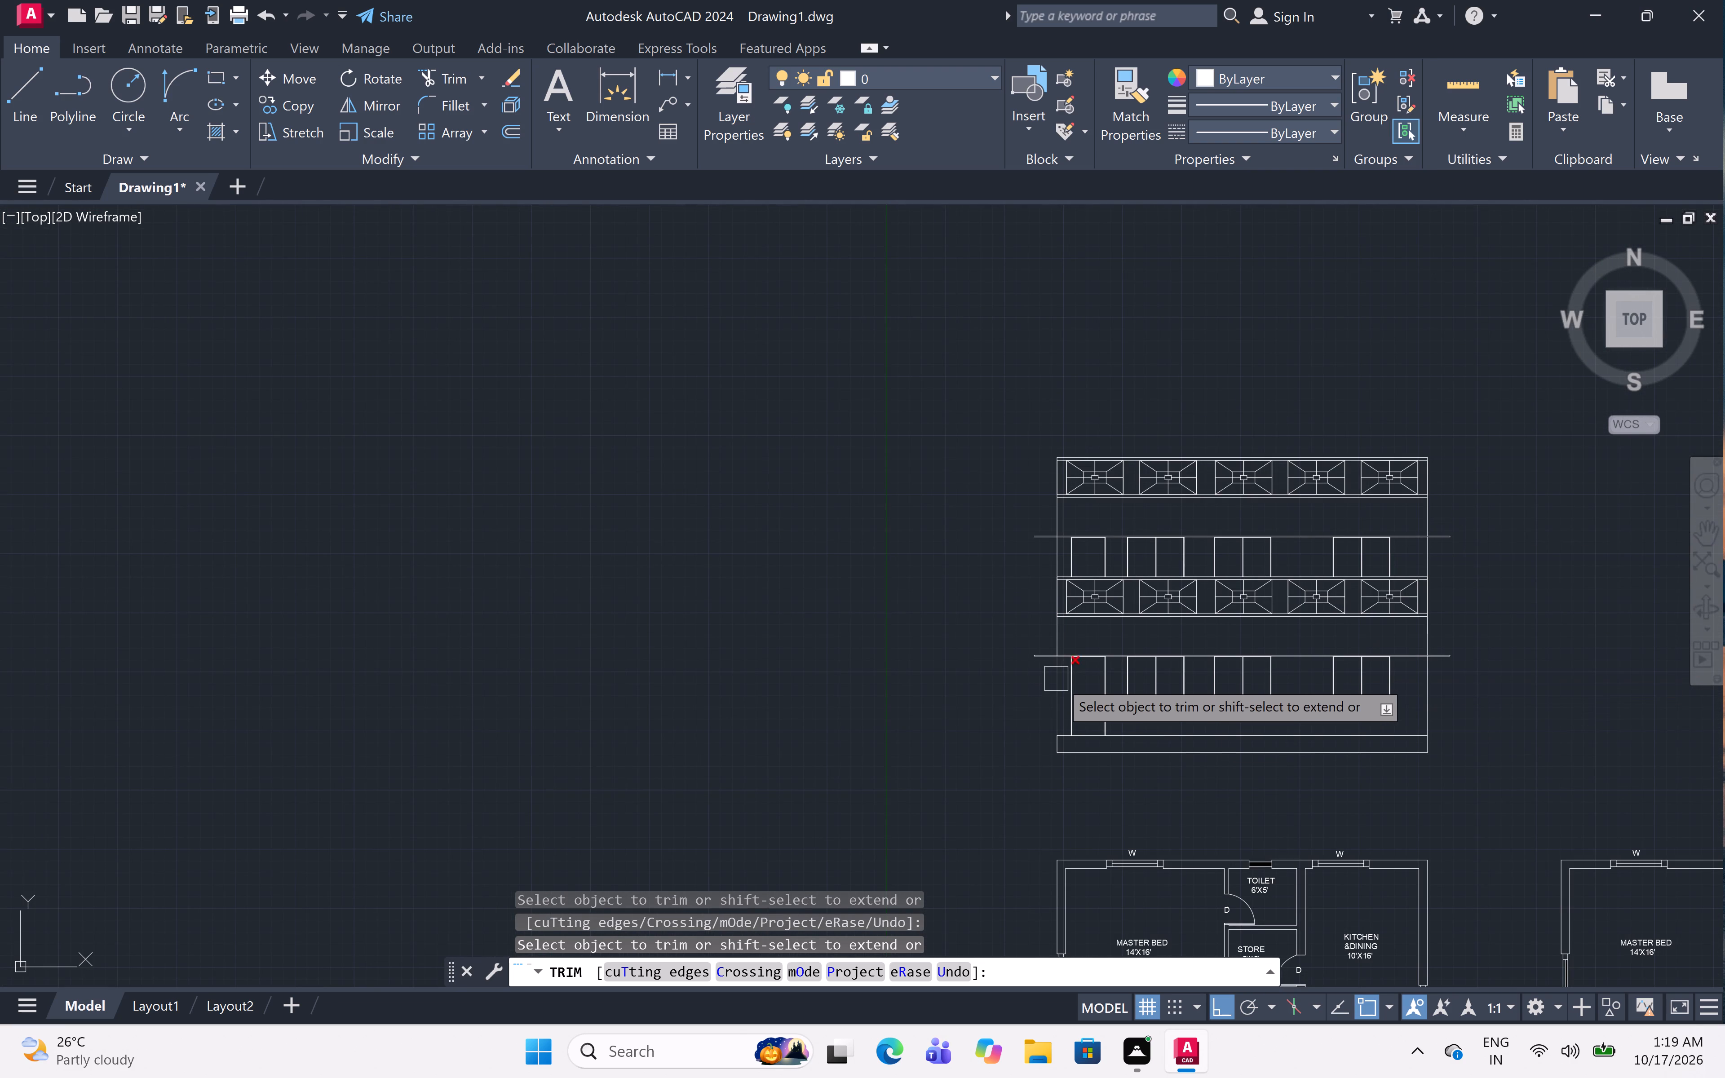
scroll(1061, 680, "up", 5)
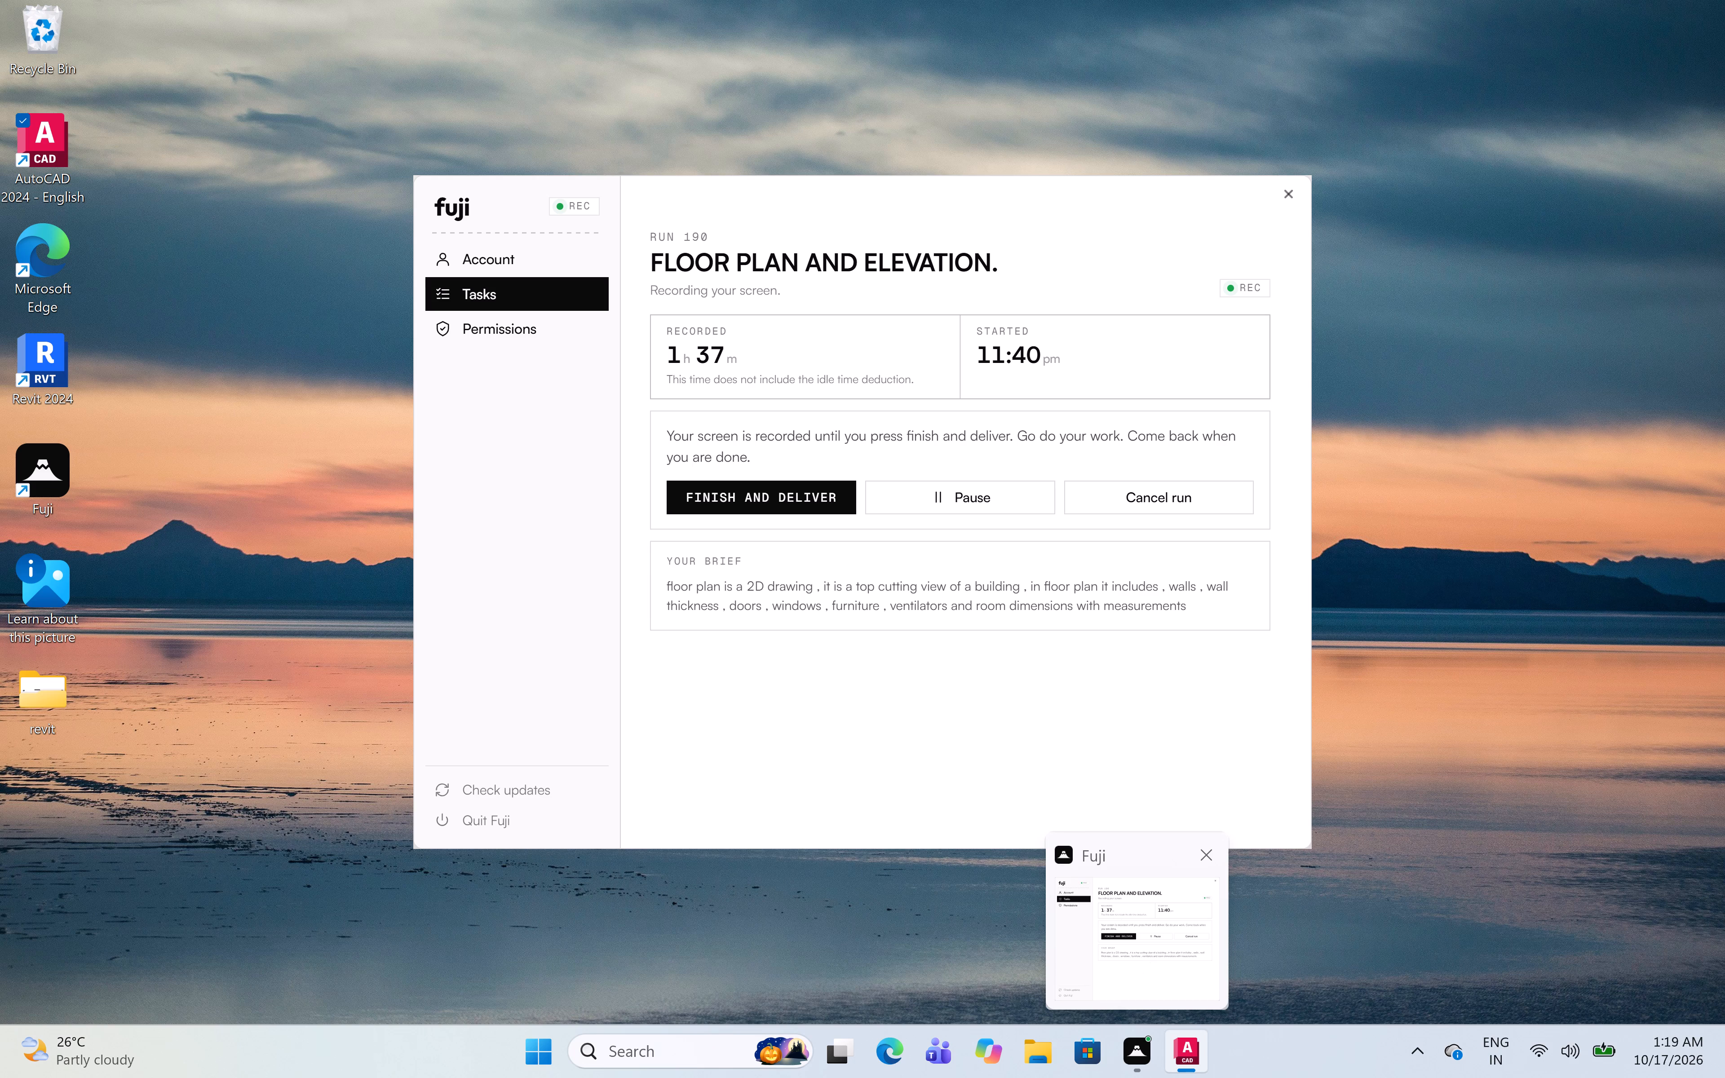
key("Escape")
scroll(983, 665, "down", 1)
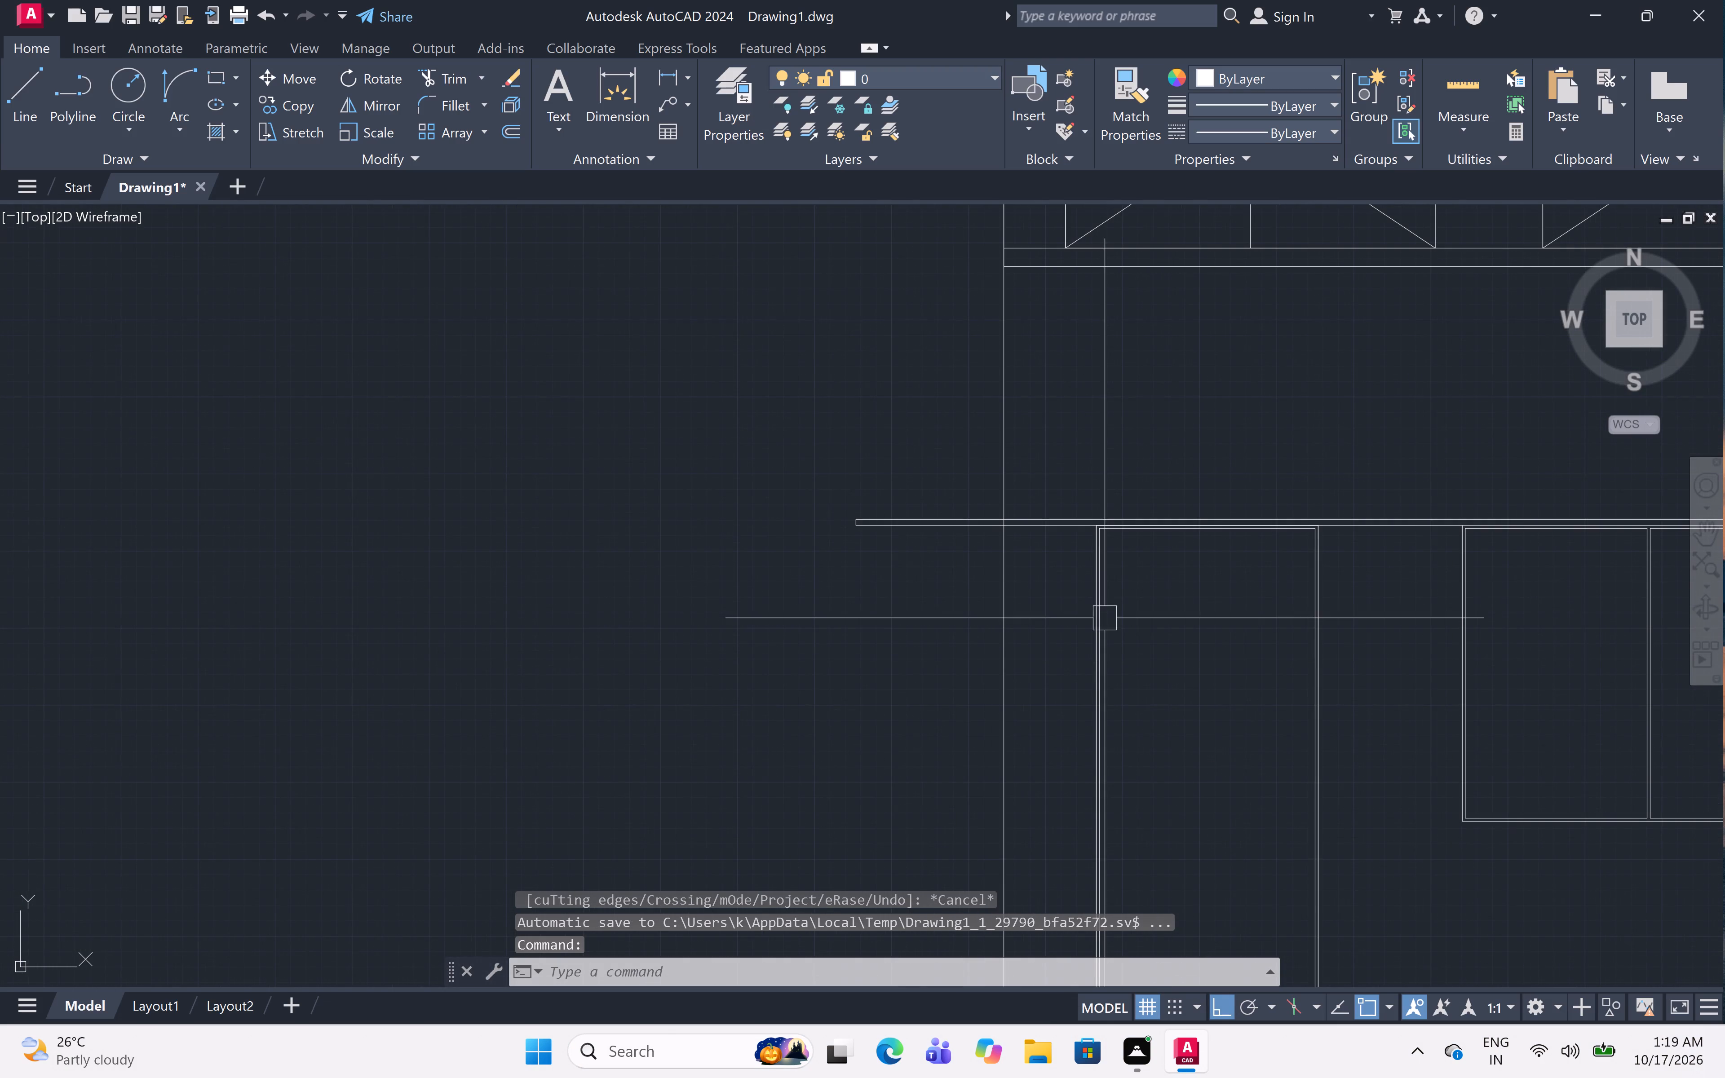
middle_click_drag(1154, 603, 1064, 569)
scroll(1122, 555, "up", 1)
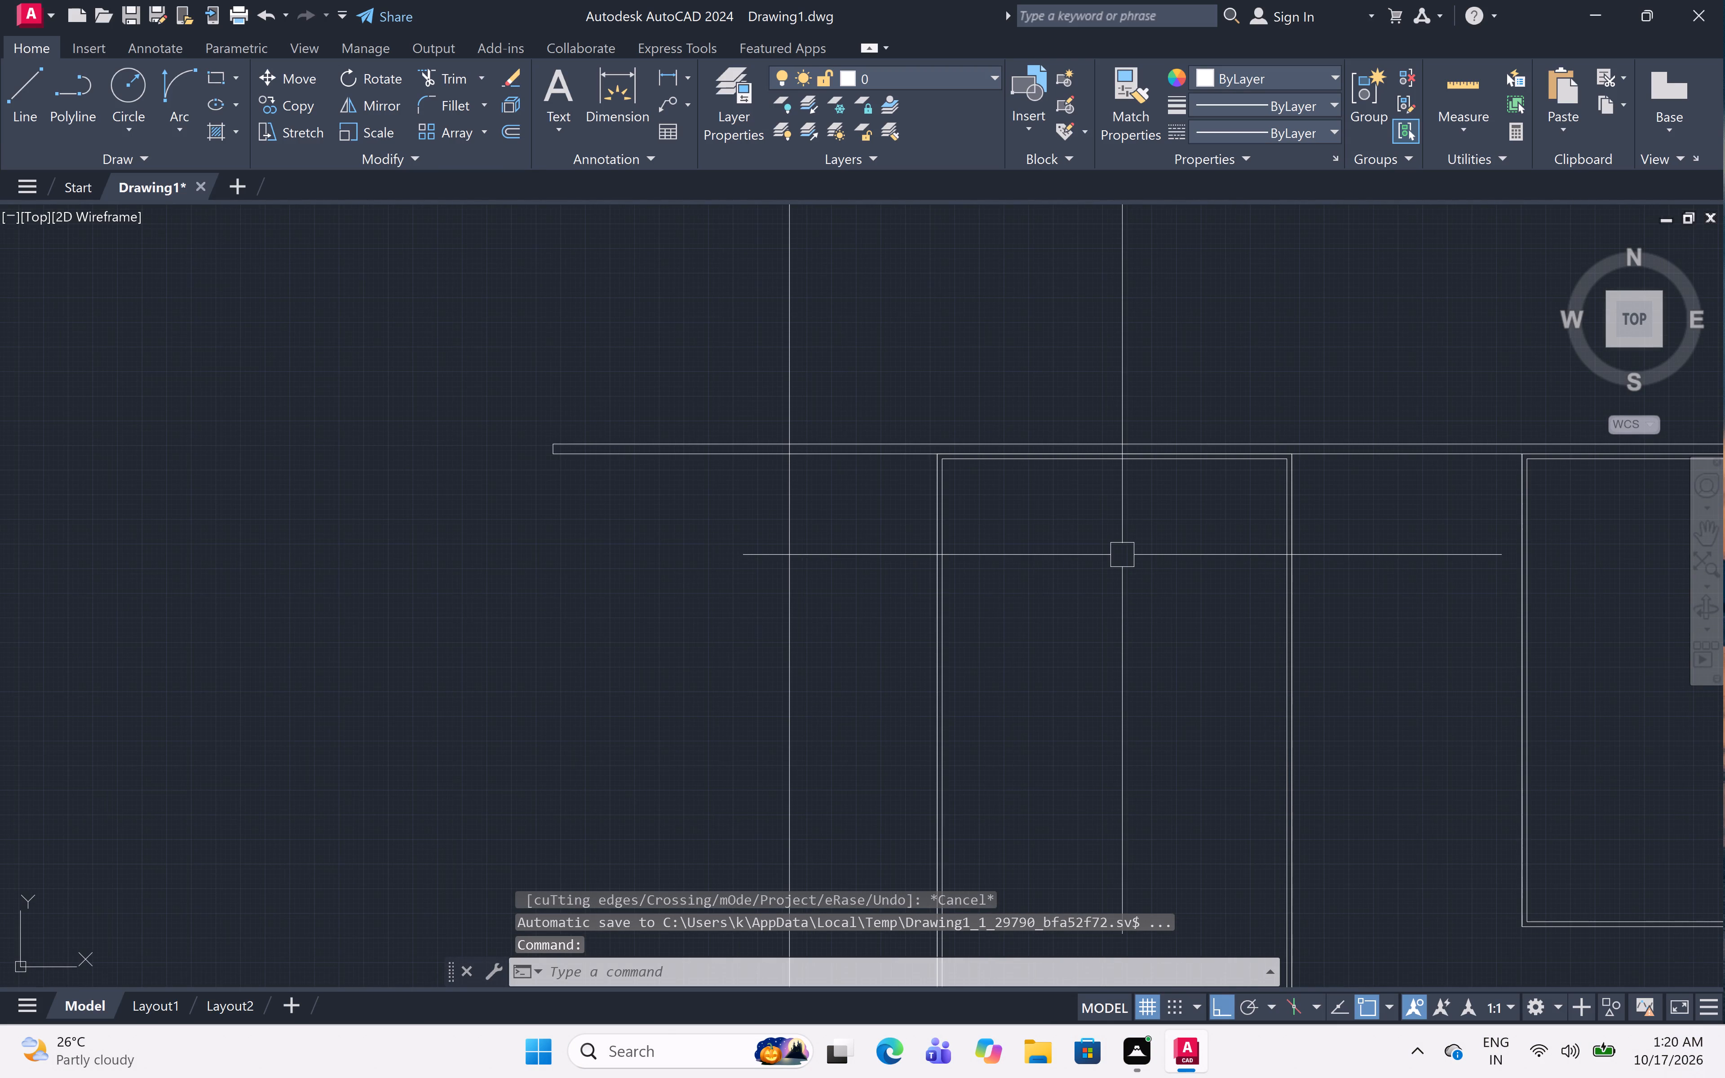
type("L")
key("space")
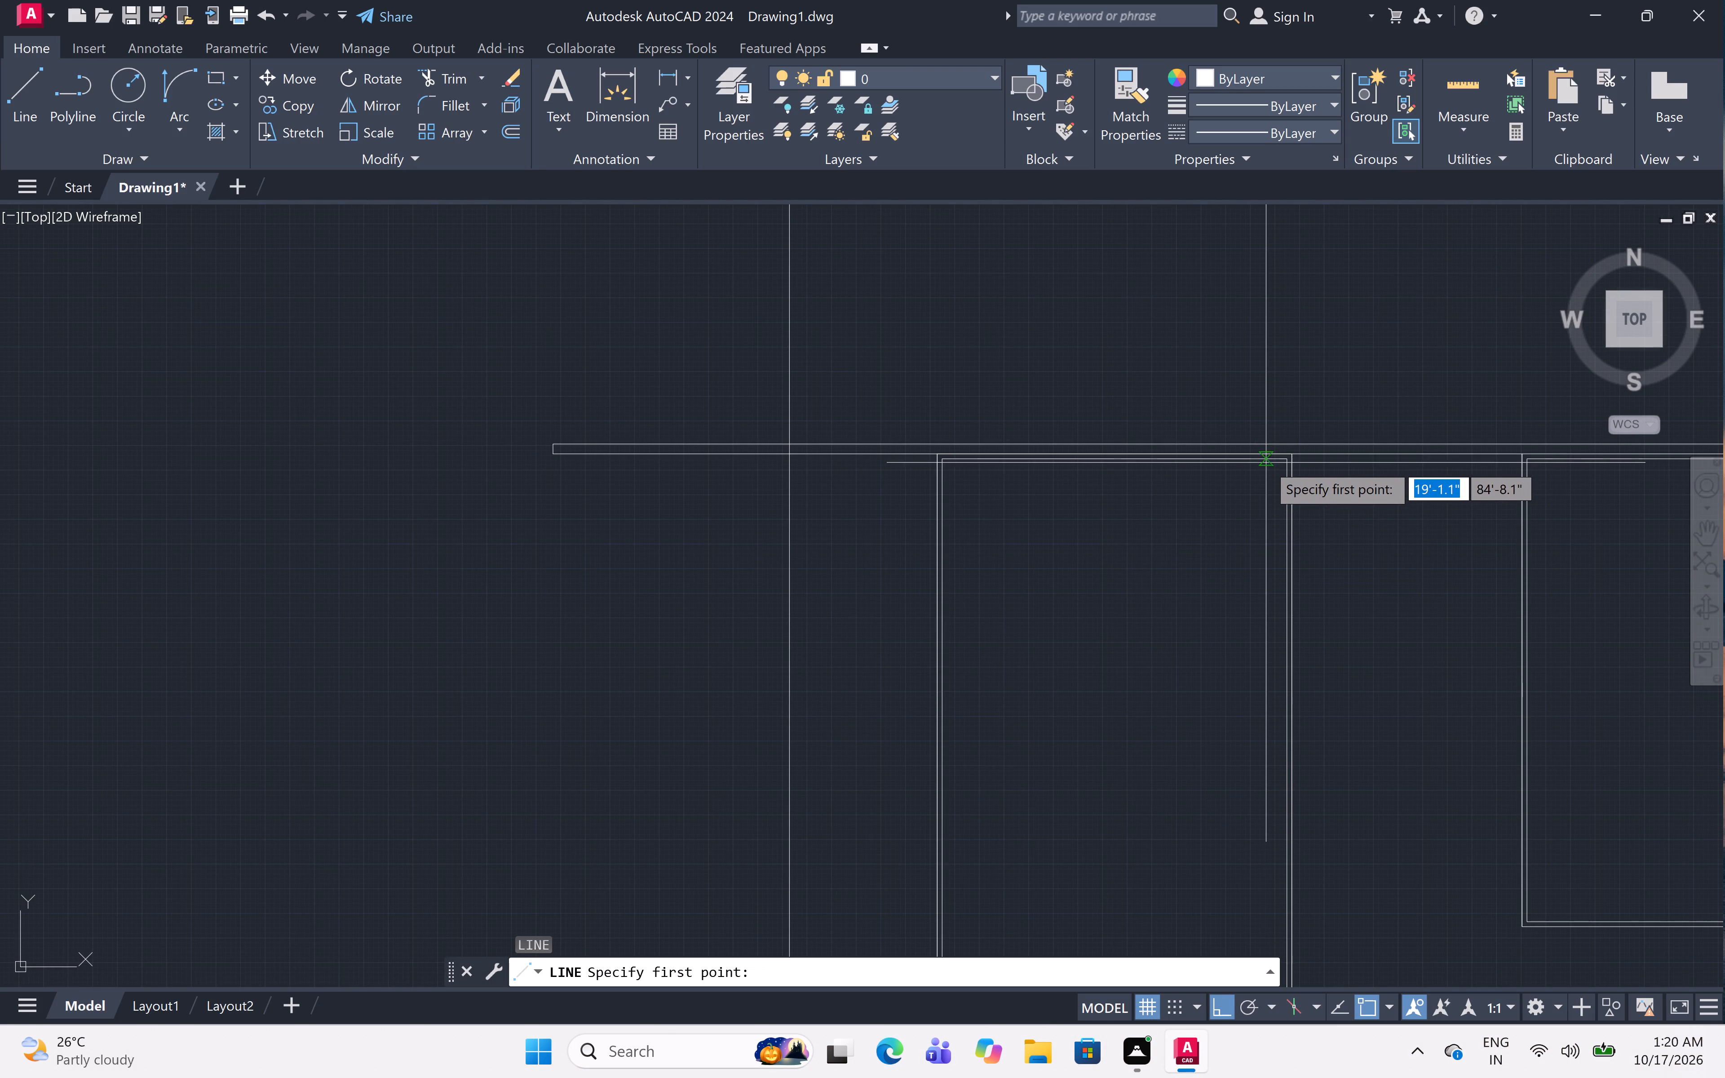
left_click(1282, 463)
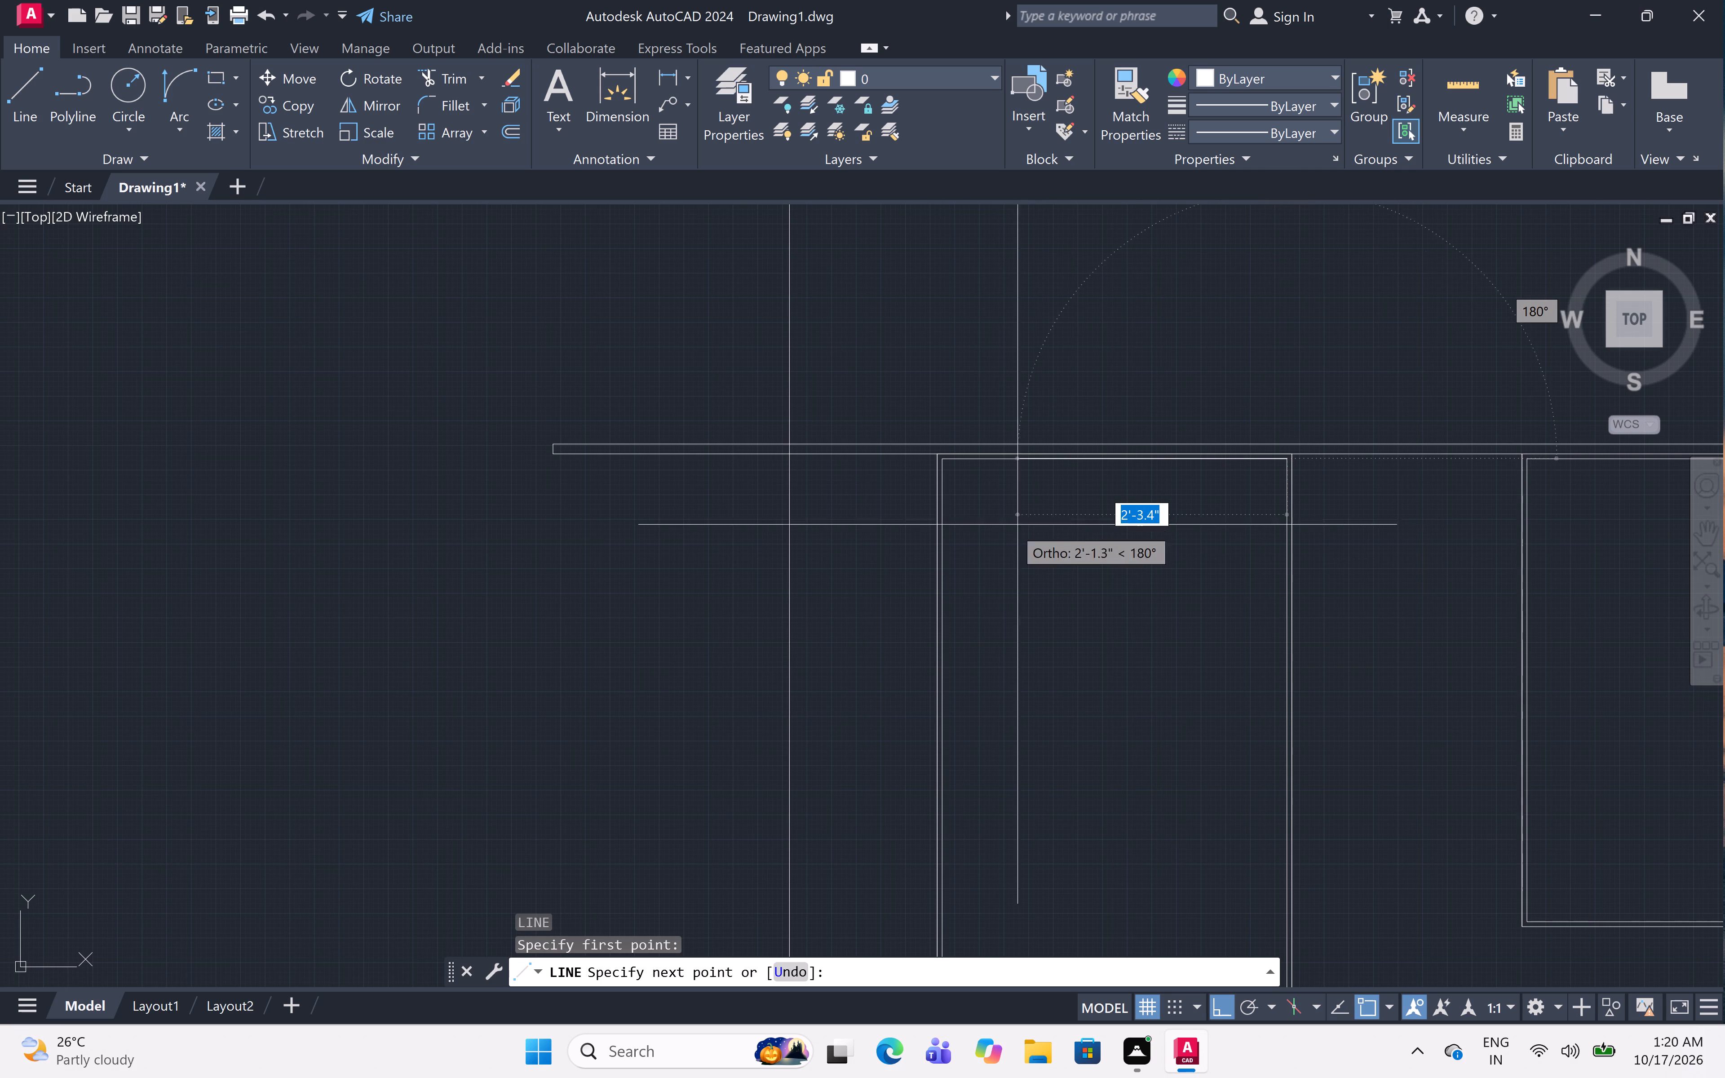
key("F8")
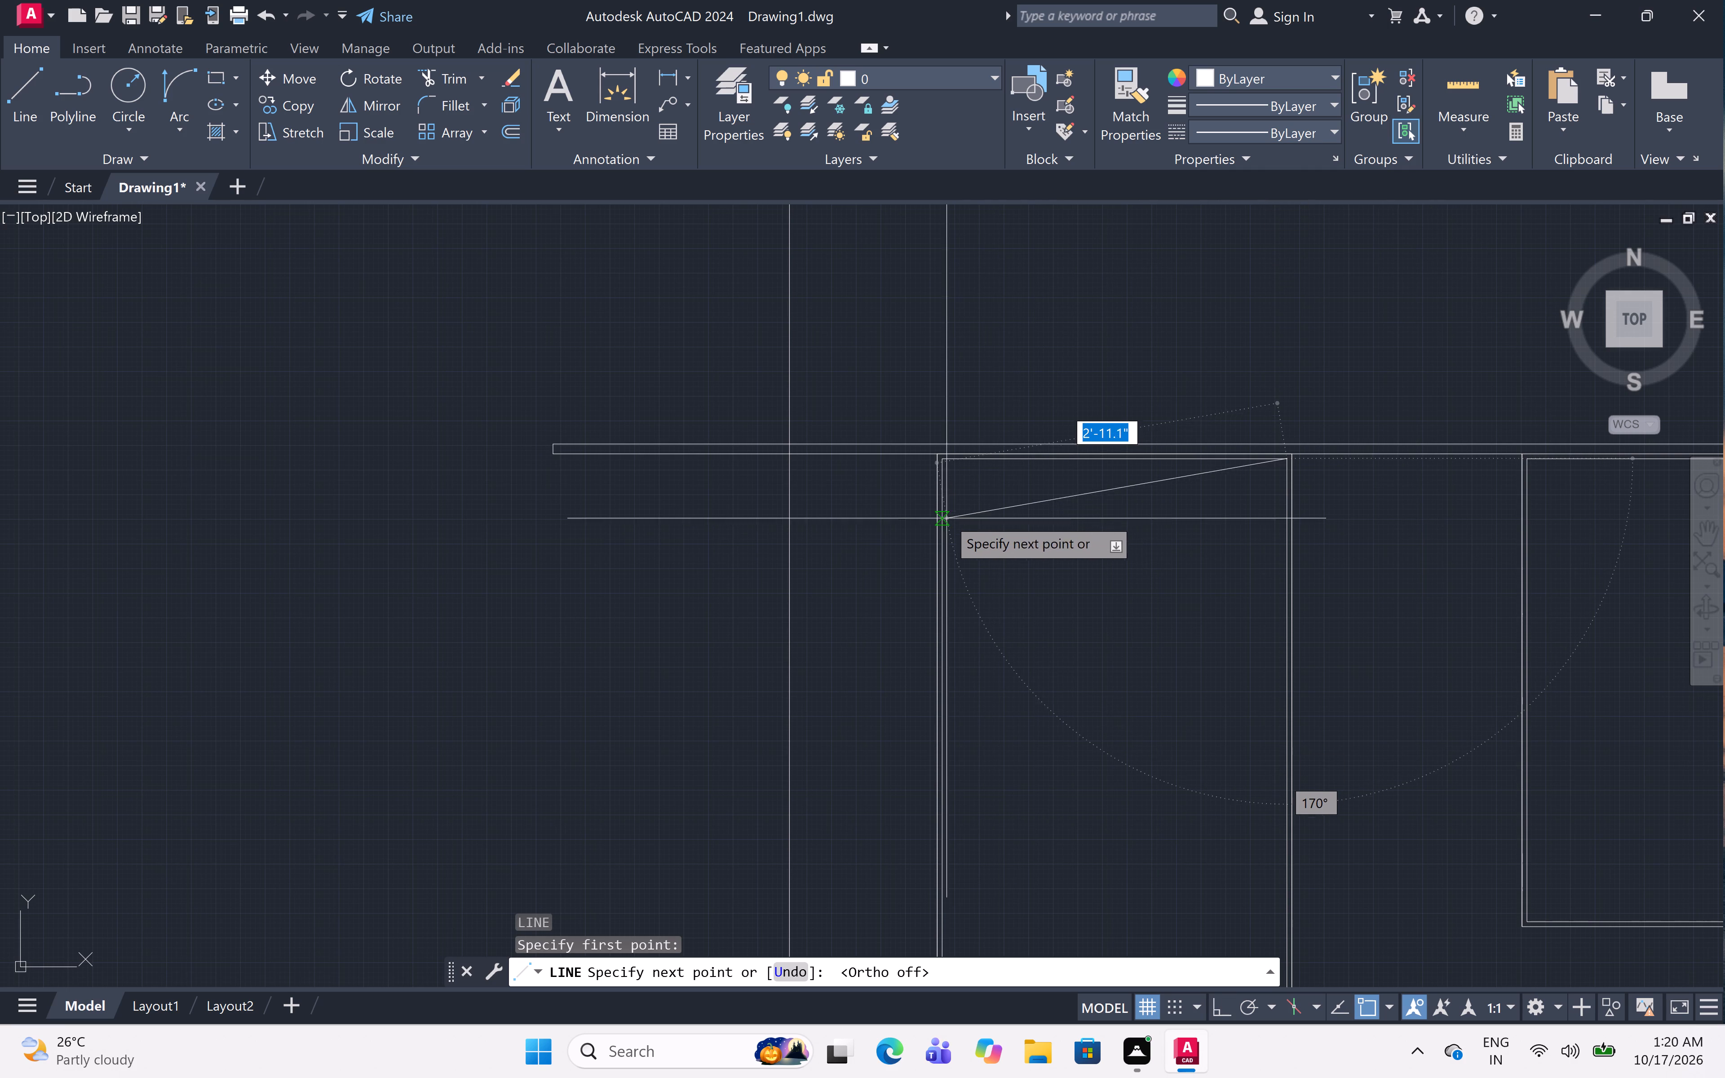
scroll(943, 504, "up", 3)
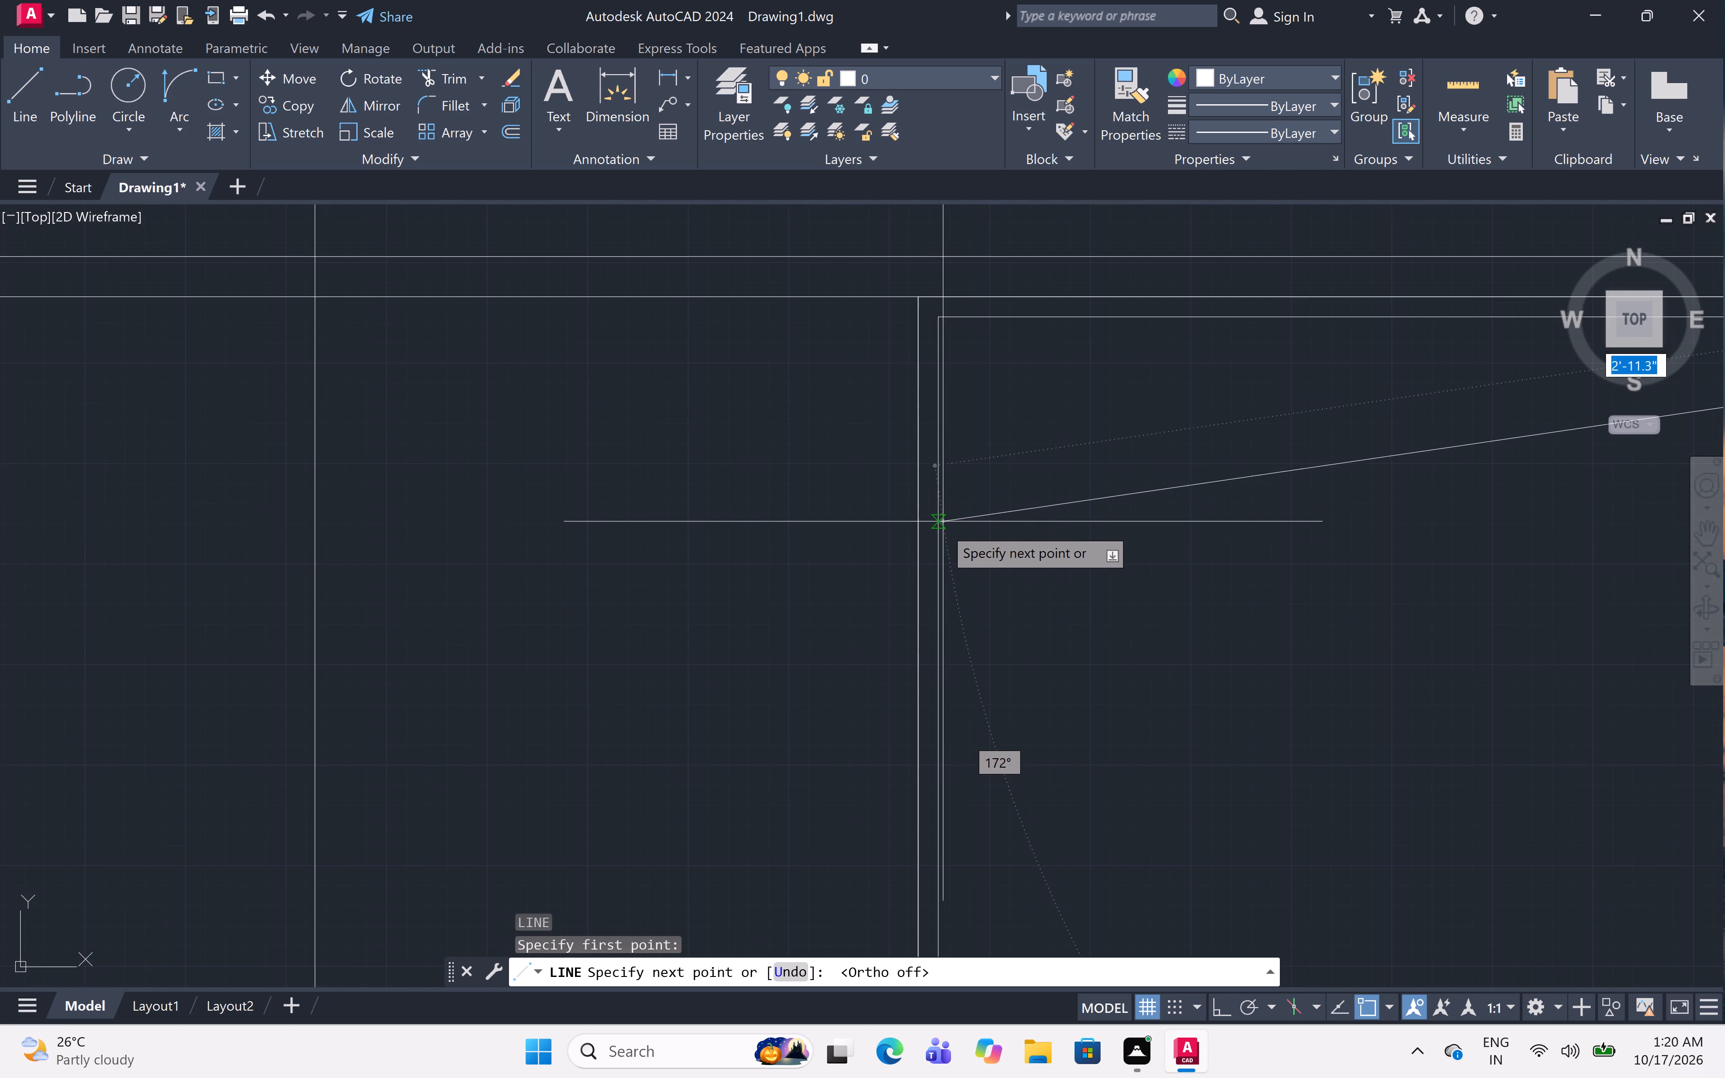
left_click(943, 528)
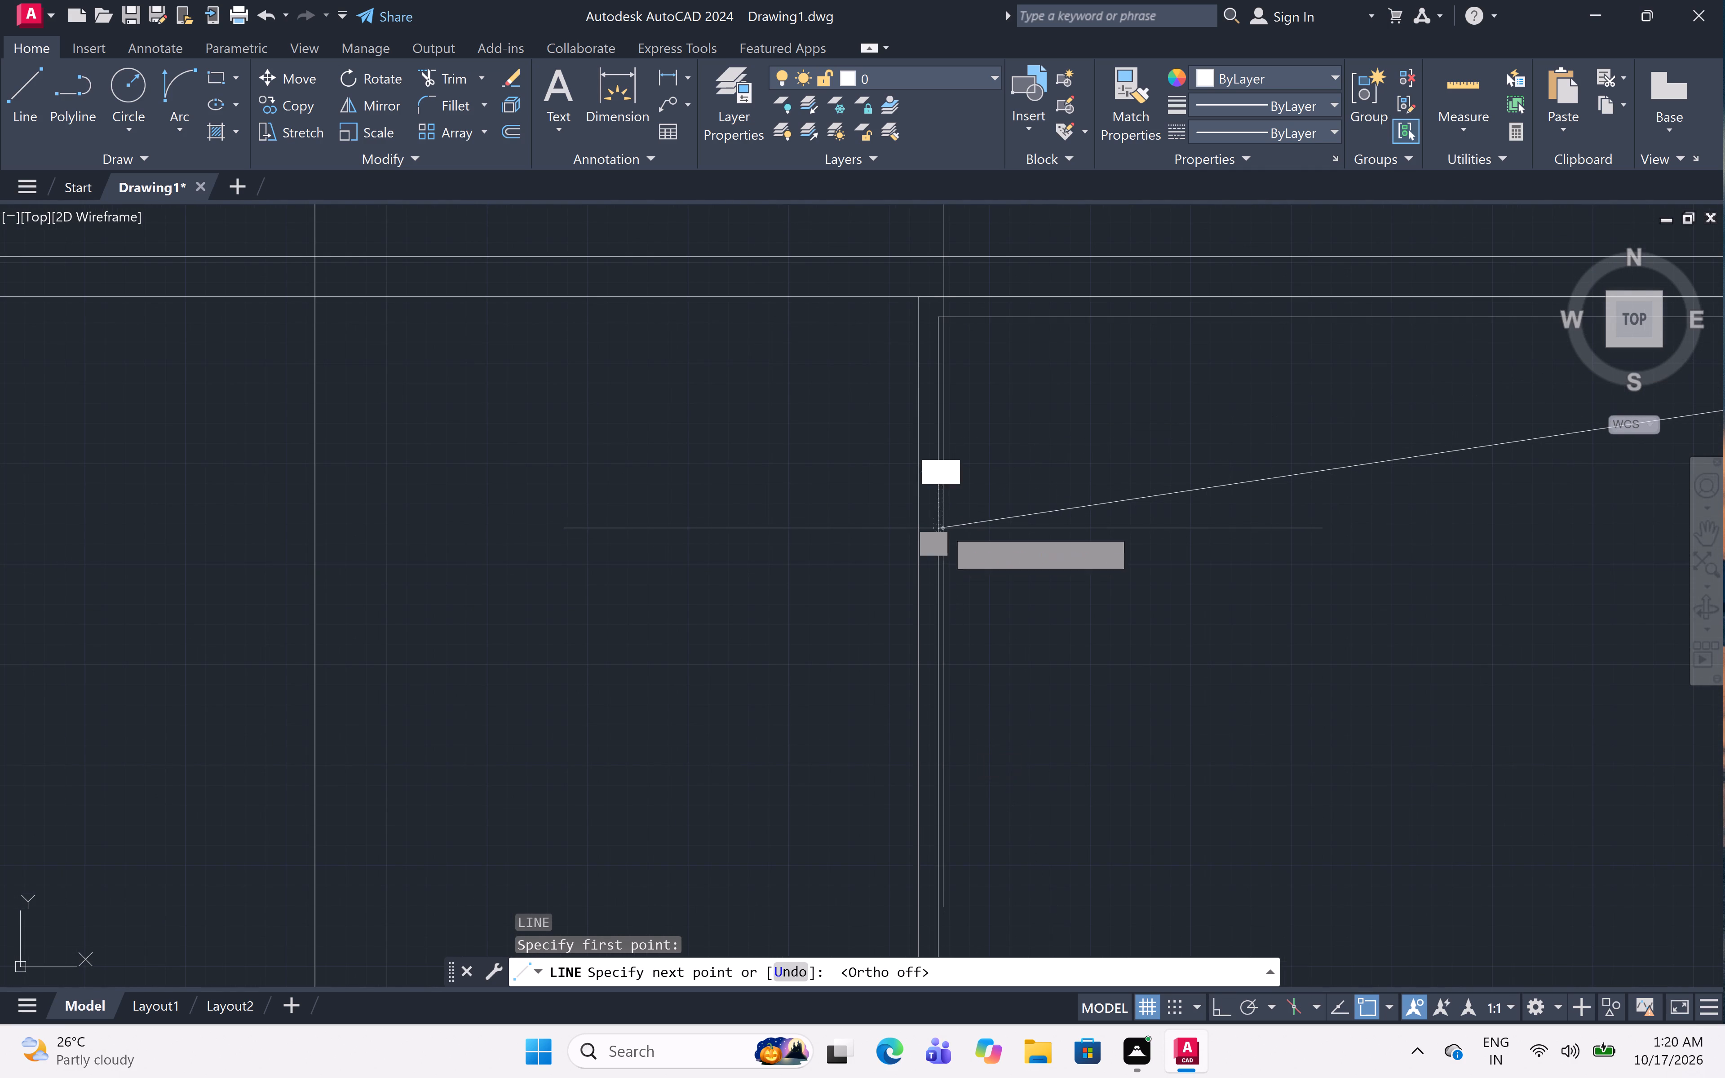
scroll(947, 530, "down", 3)
key("Escape")
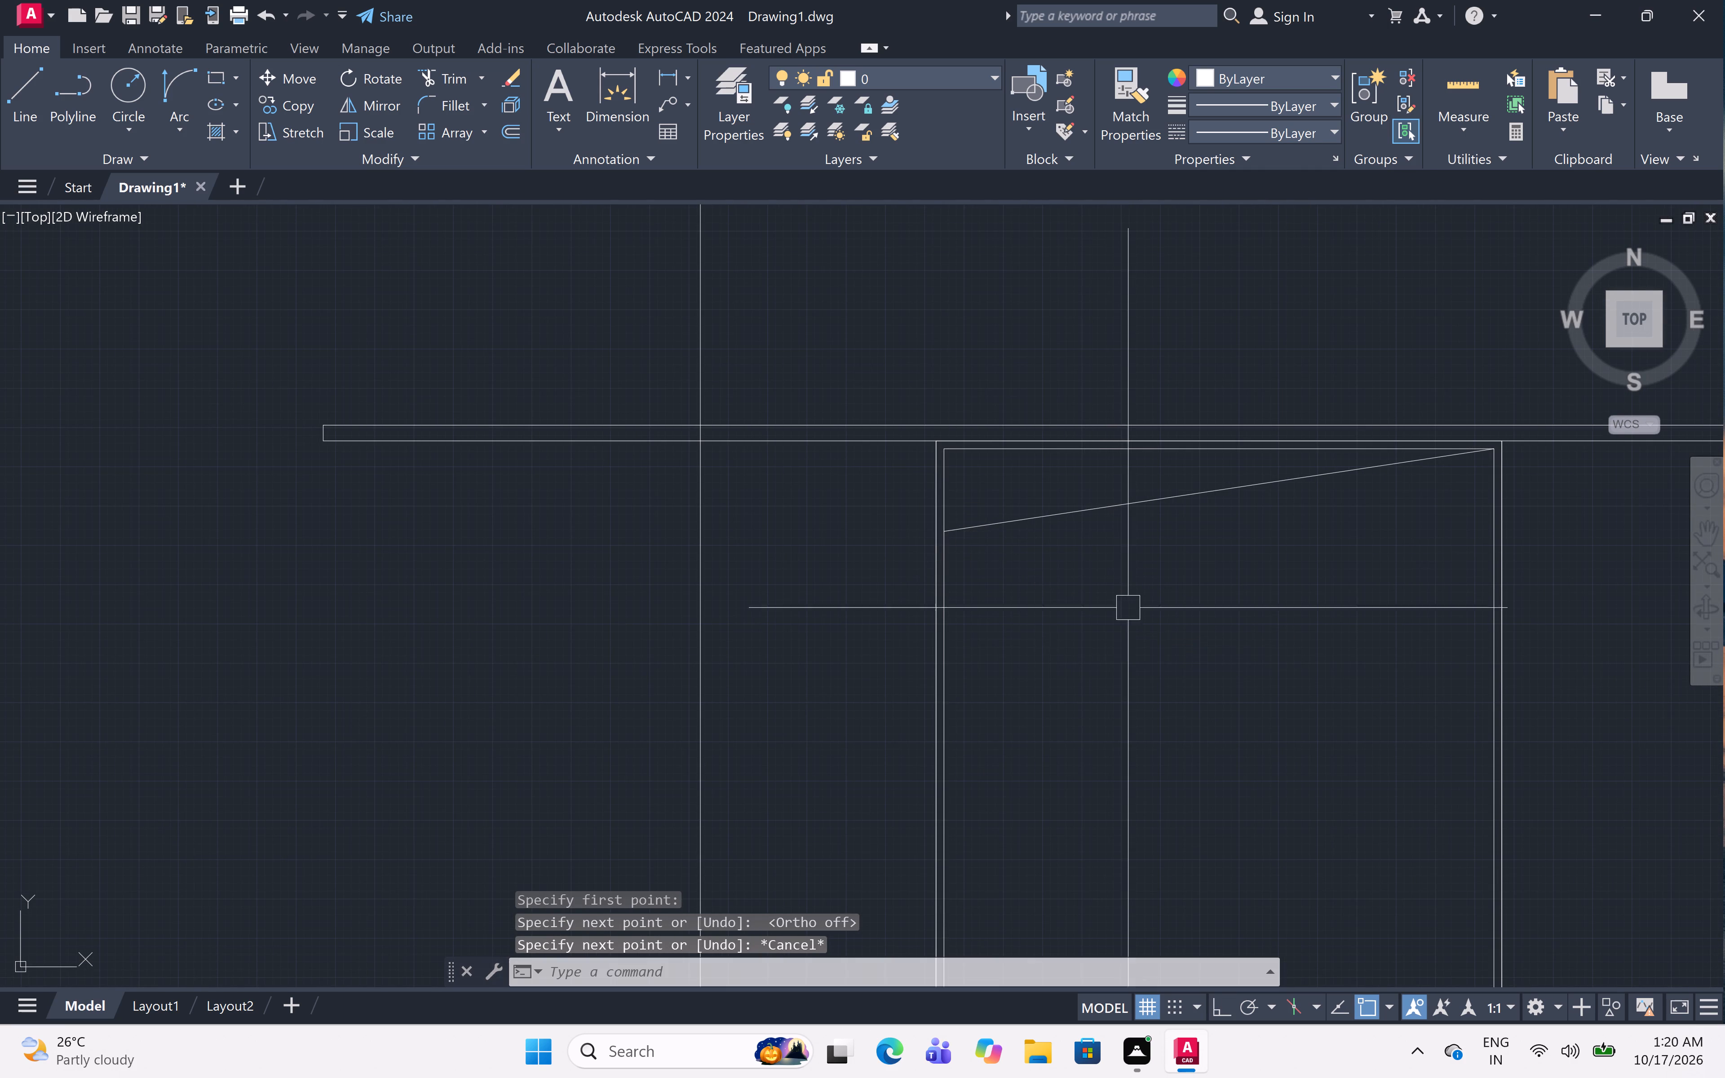
Measure the drop from the lower-storey door's inner upper-left corner to the slanted line's left end.
scroll(1143, 498, "down", 1)
scroll(1046, 481, "up", 2)
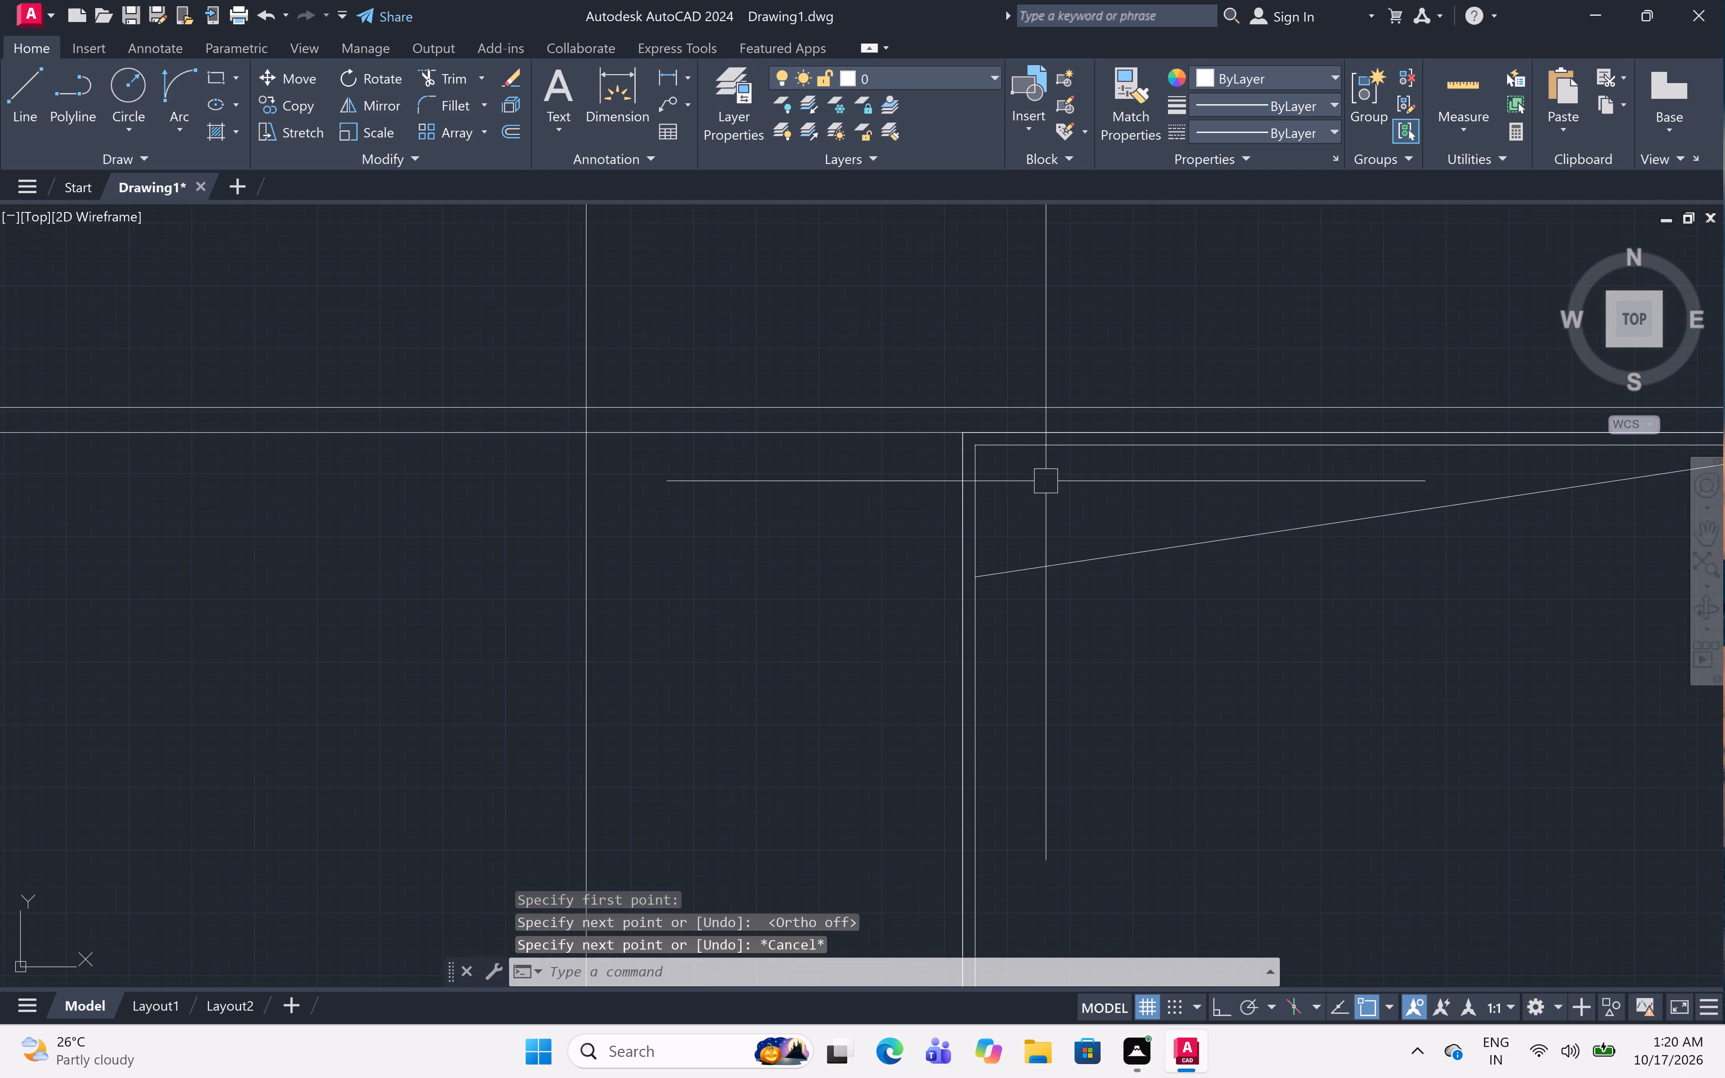
type("L")
key("space")
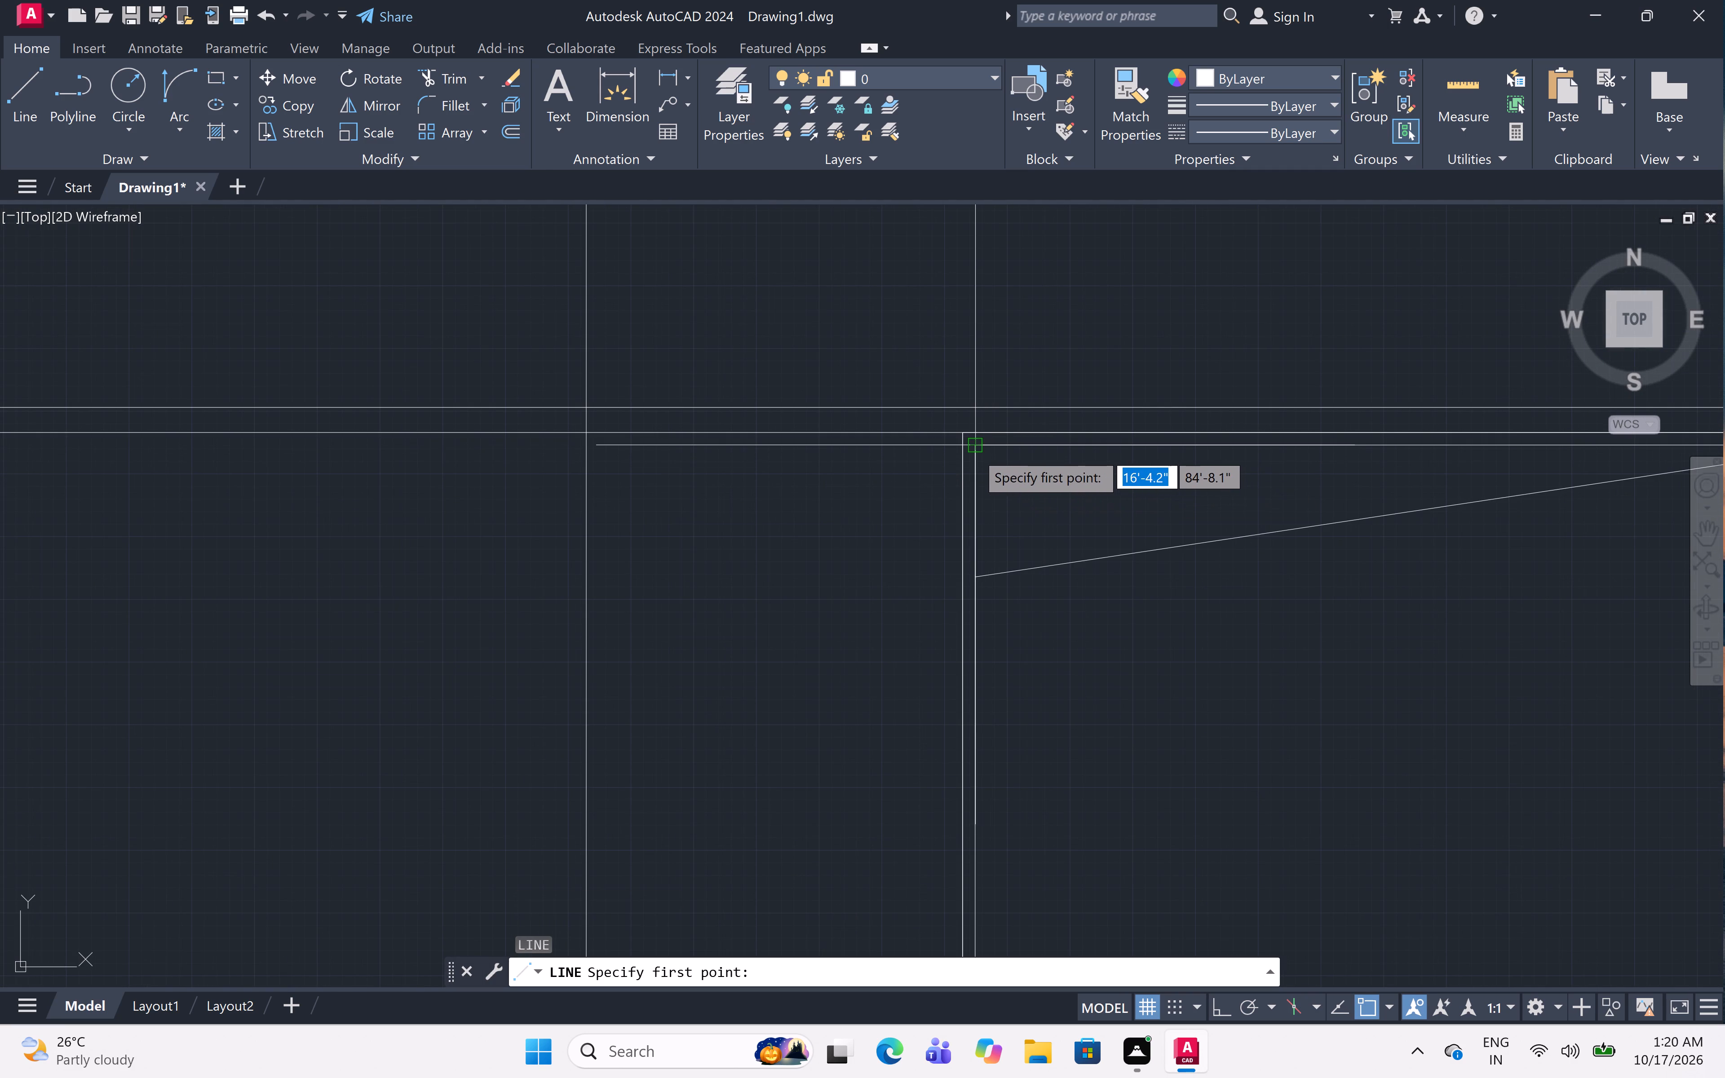
left_click(974, 447)
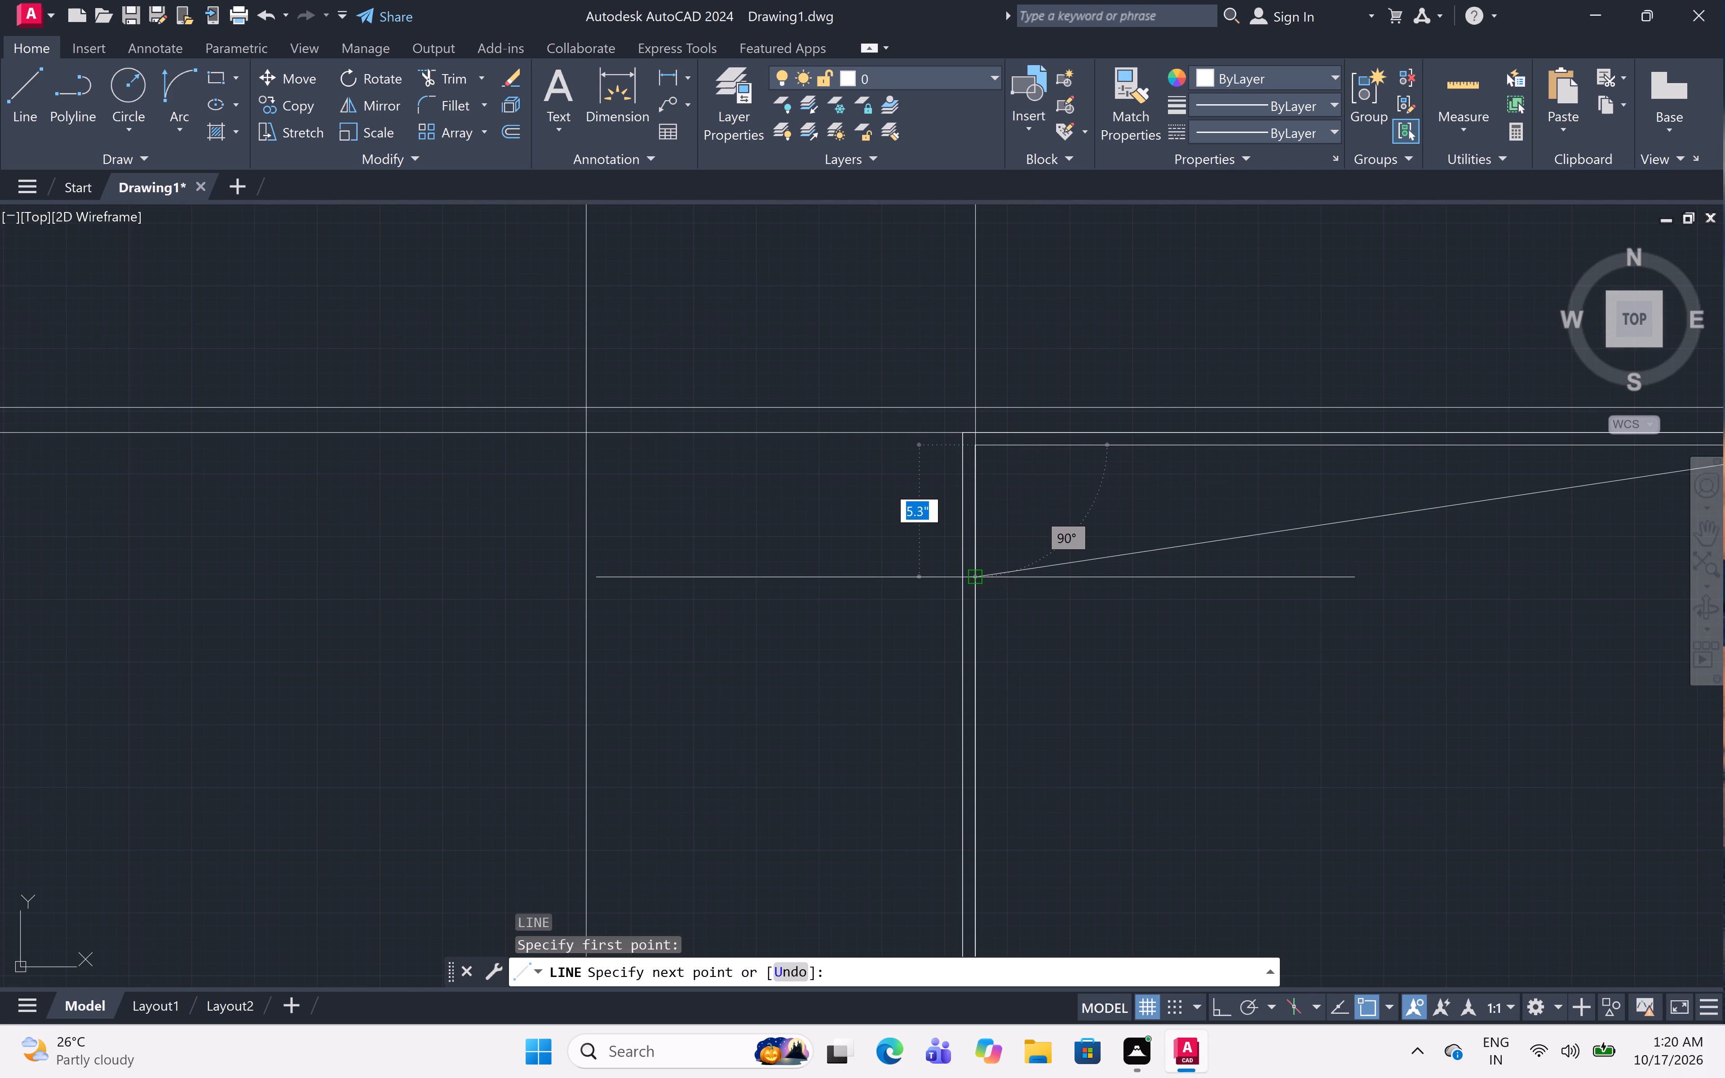
key("Escape")
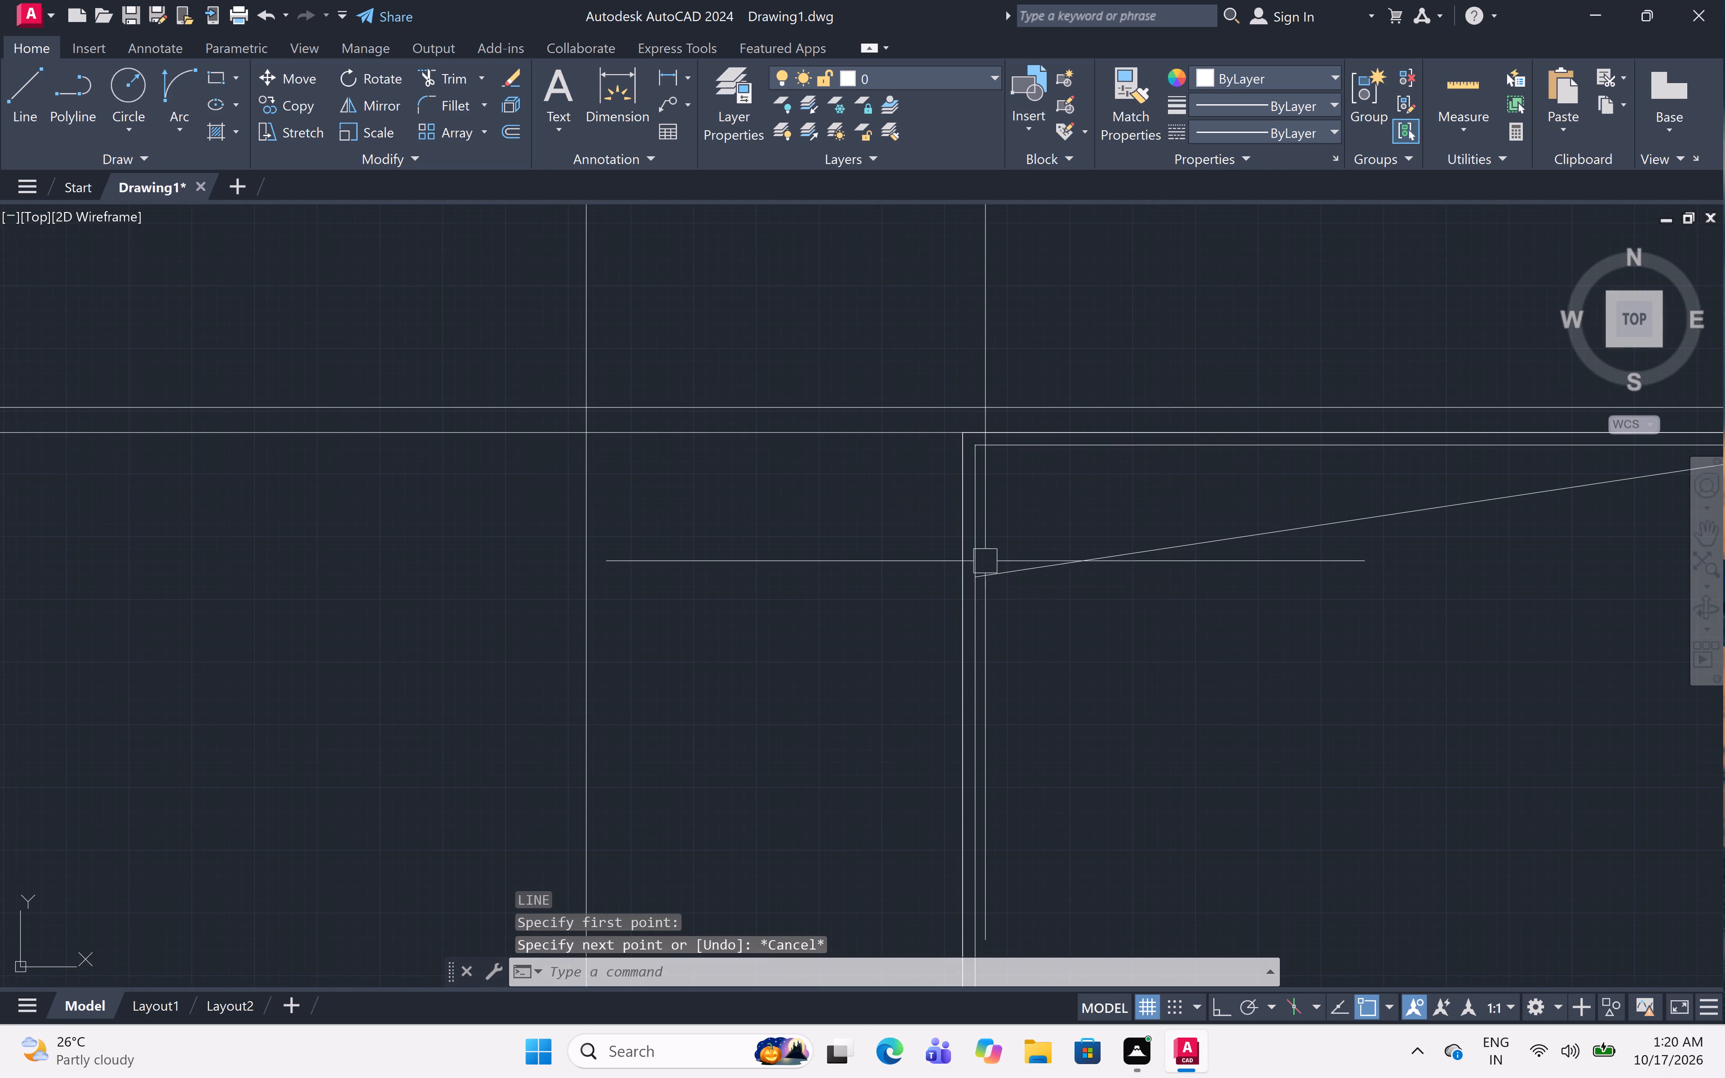
Draw a 5.3" vertical line upward from the bottom of the lower-storey door's left inner frame line.
scroll(985, 561, "down", 5)
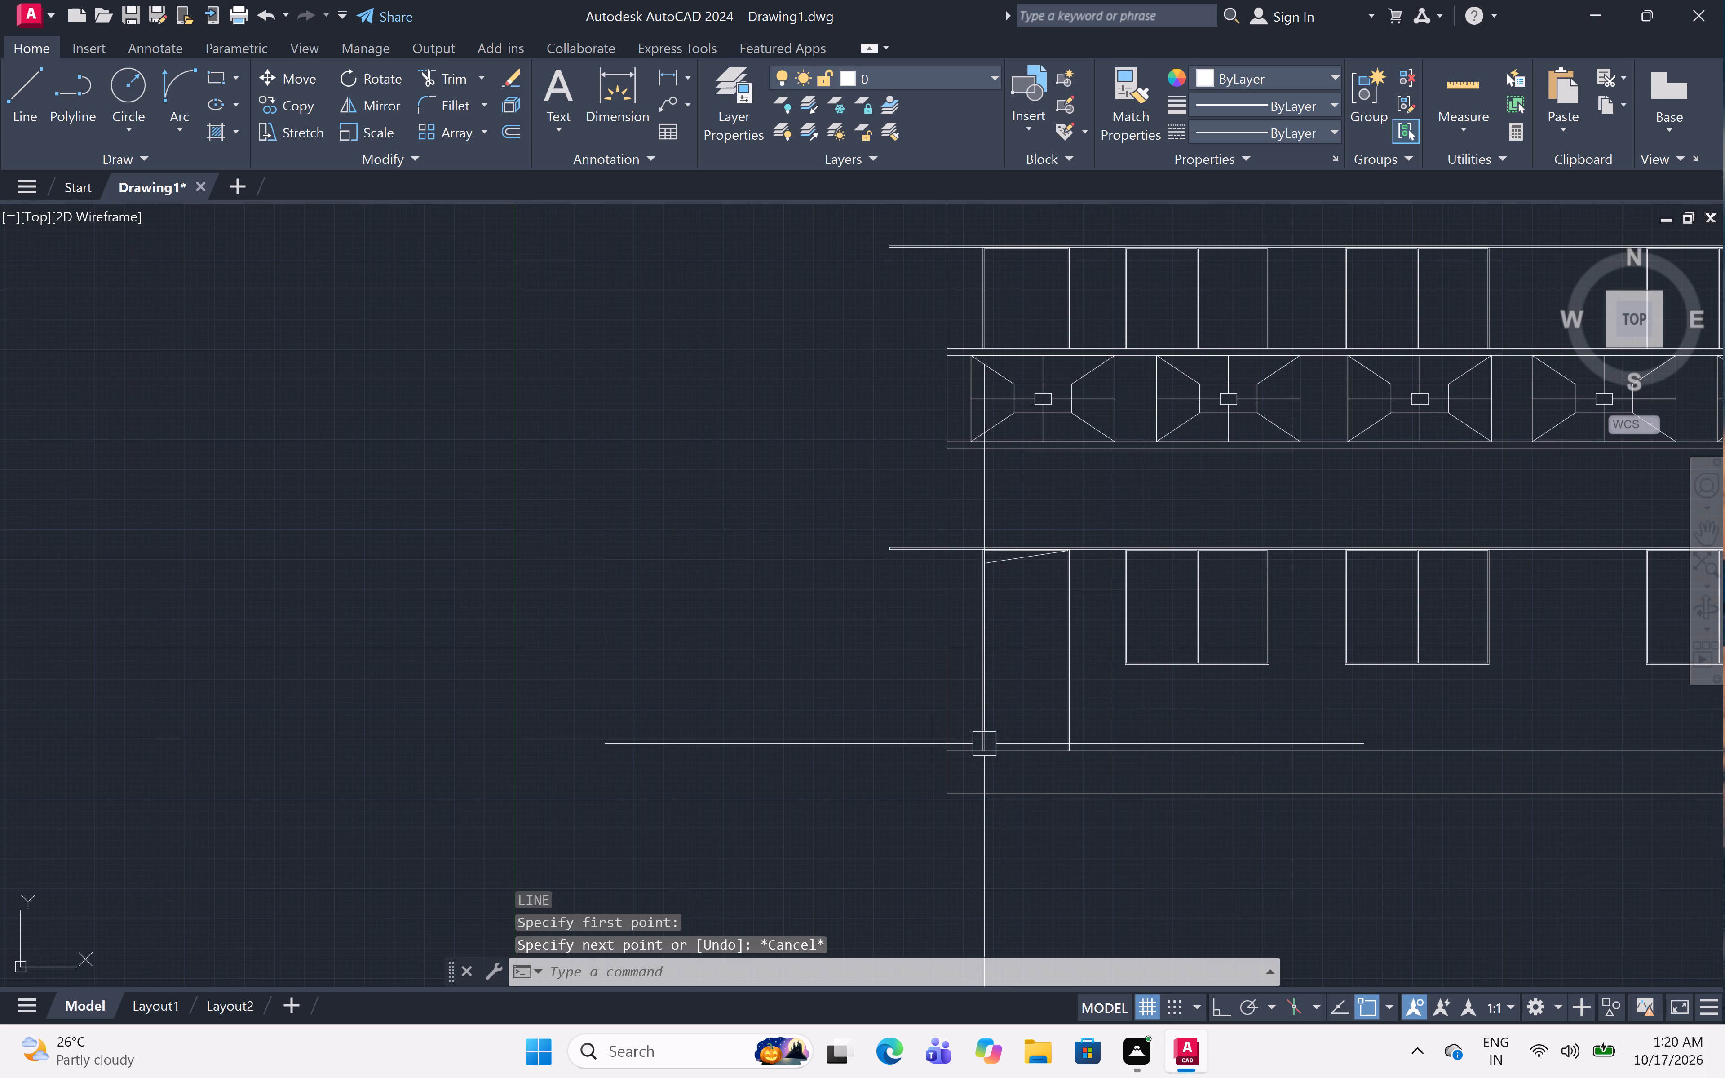
scroll(984, 743, "up", 5)
type("L")
key("space")
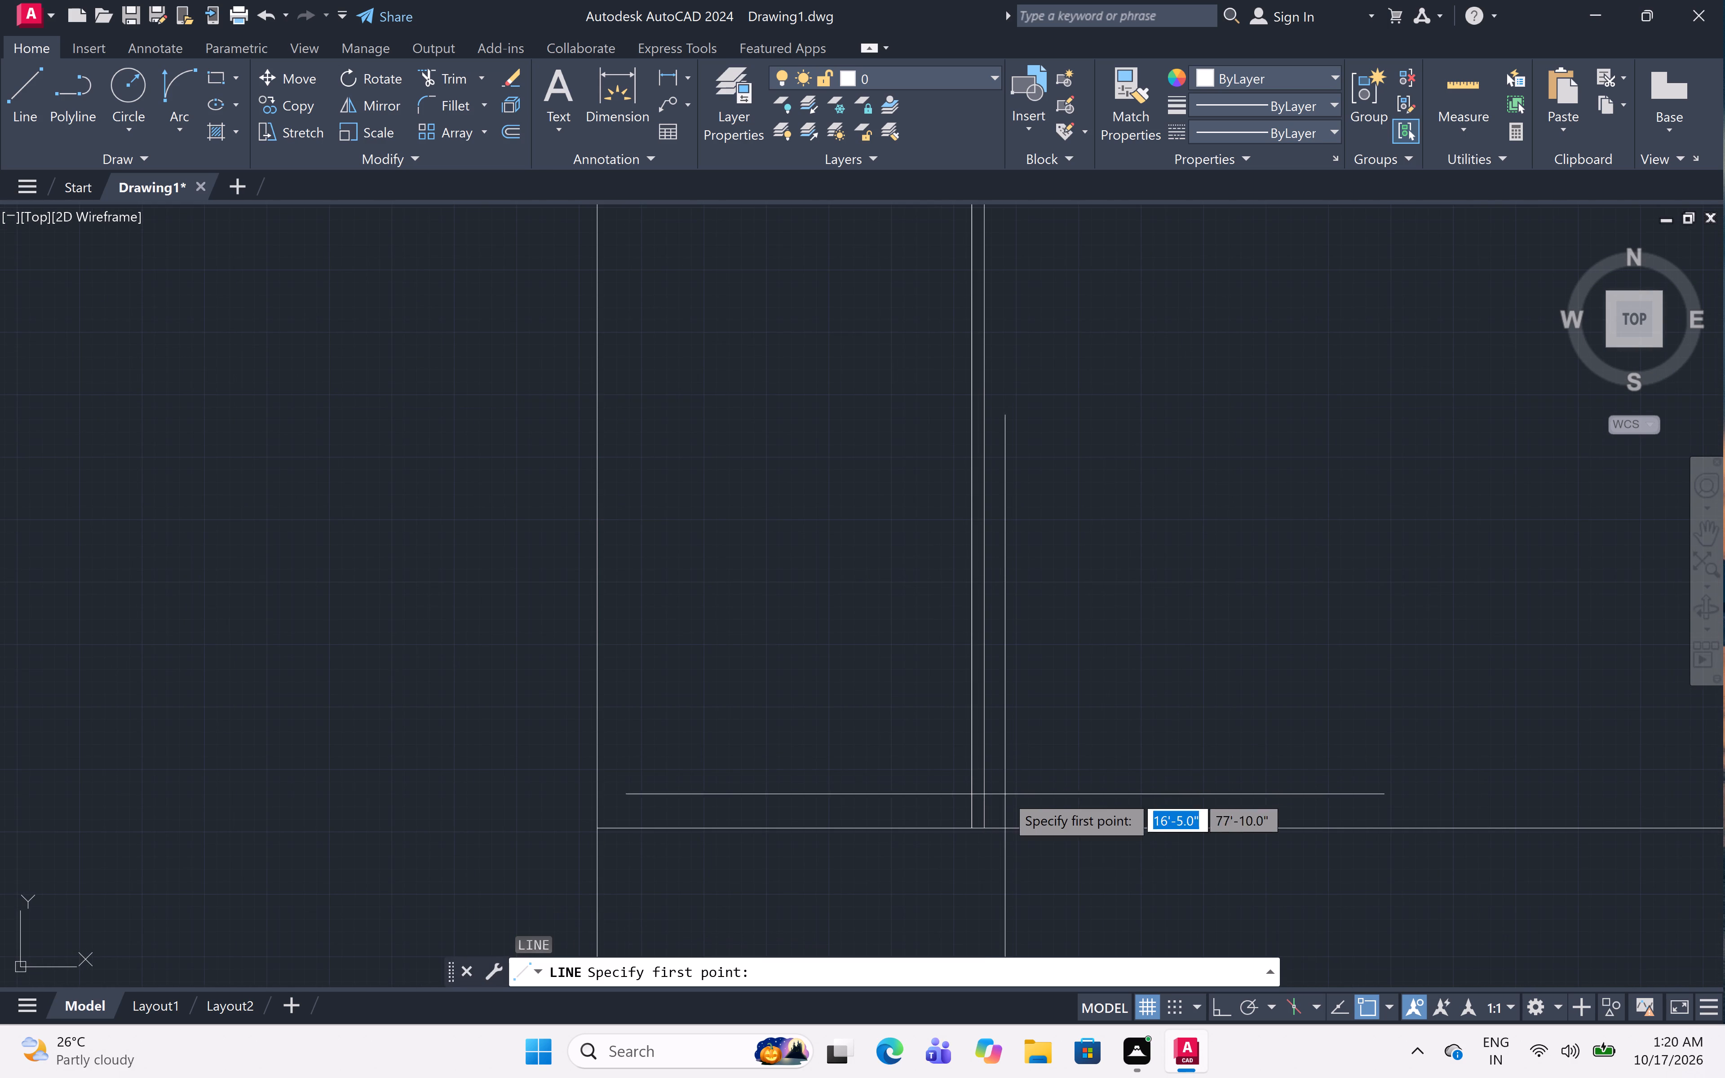
left_click(980, 826)
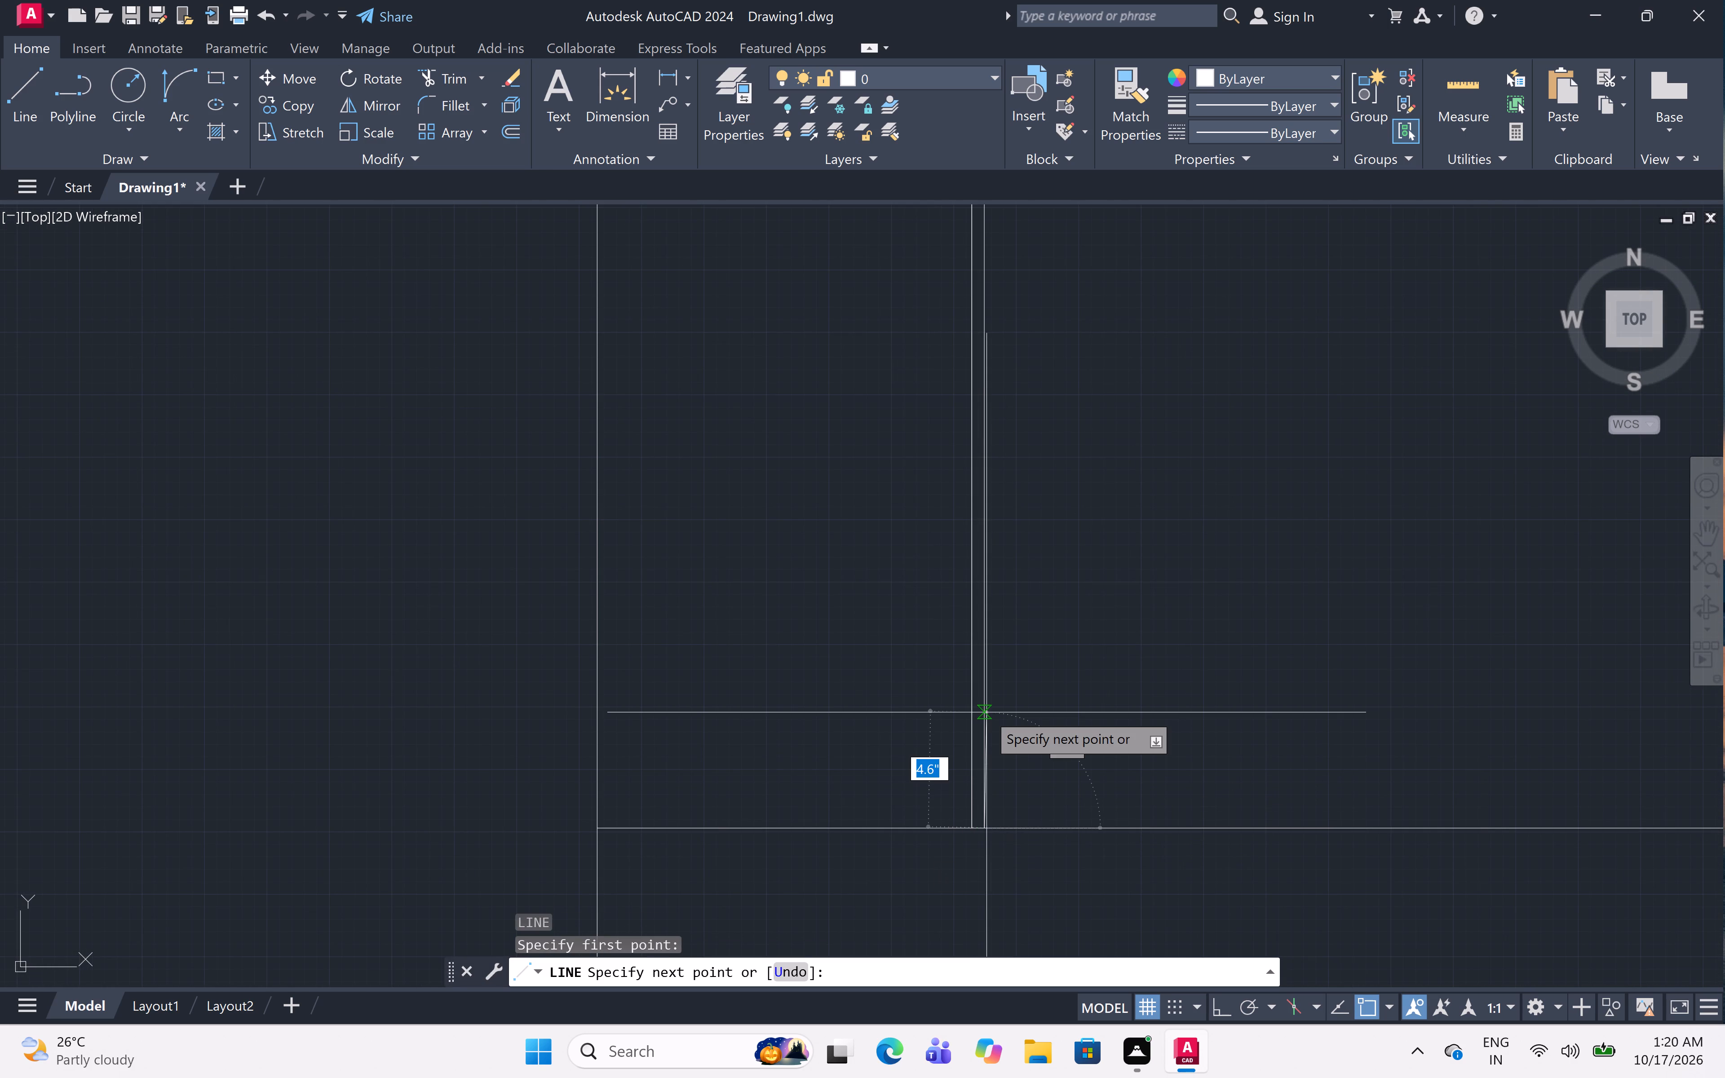
key("F8")
type("5'")
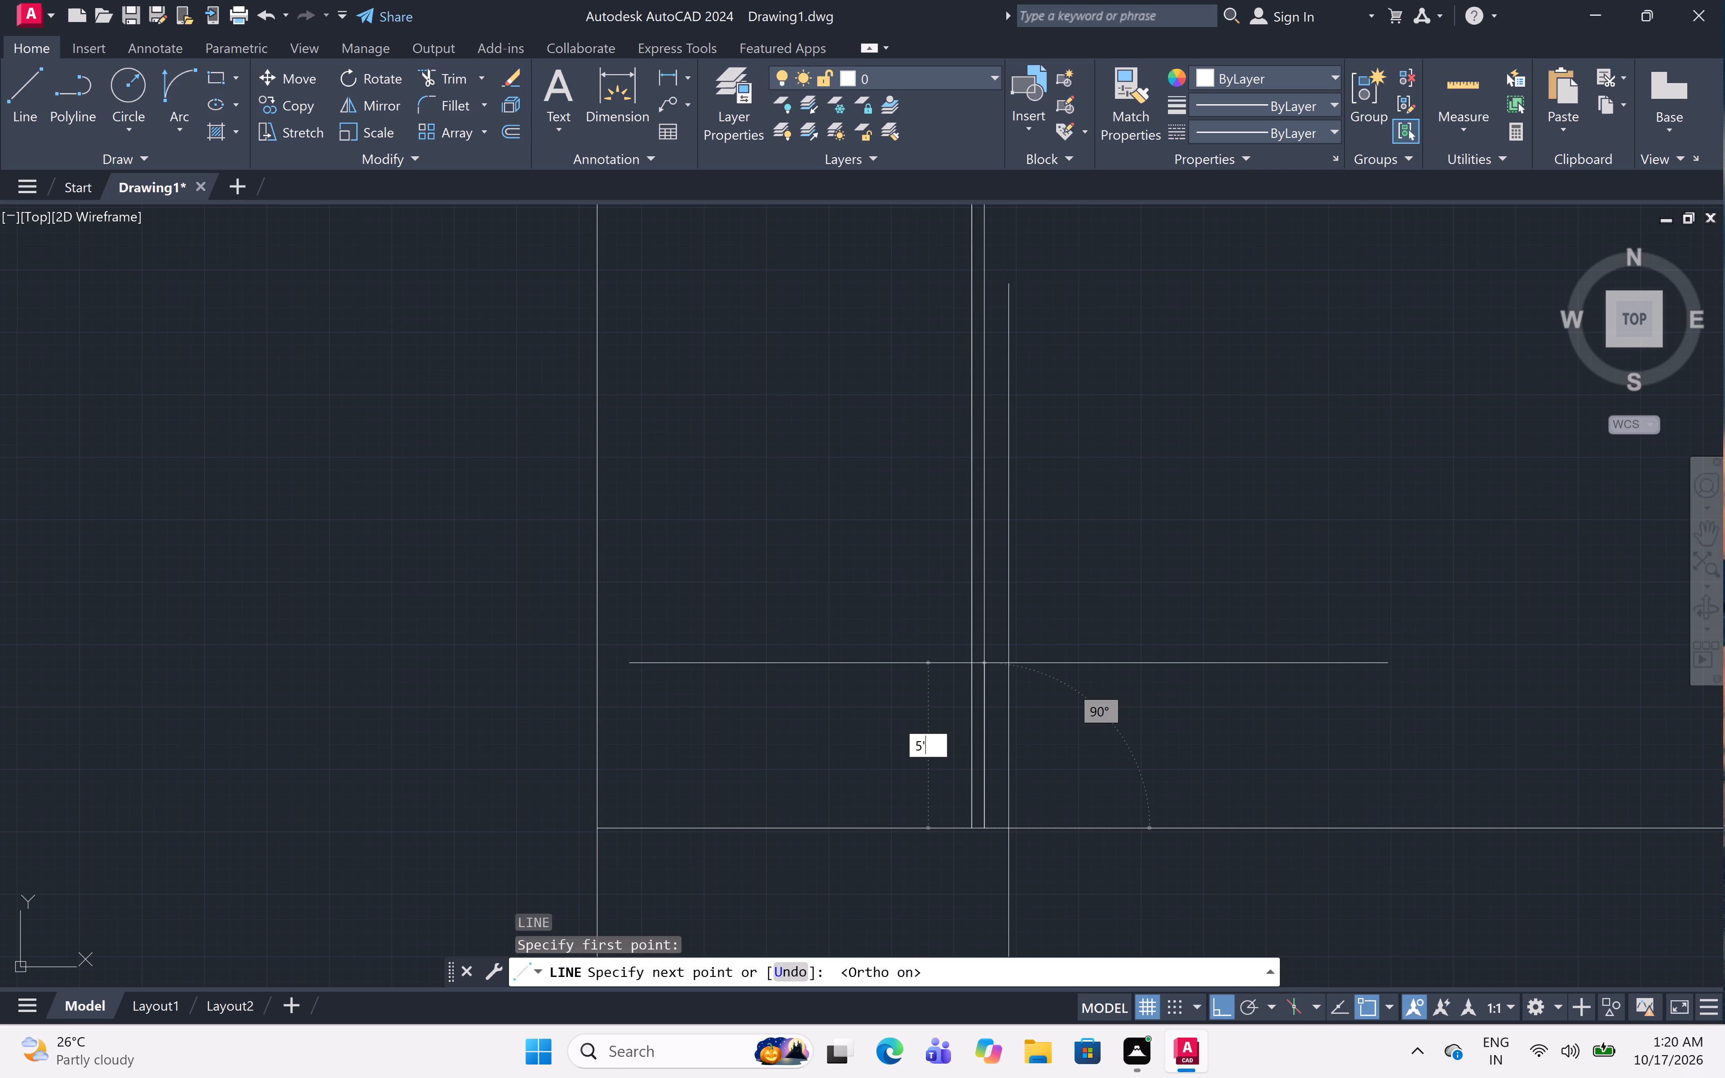
key("BackSpace")
key("period")
key("3")
type("\"")
key("space")
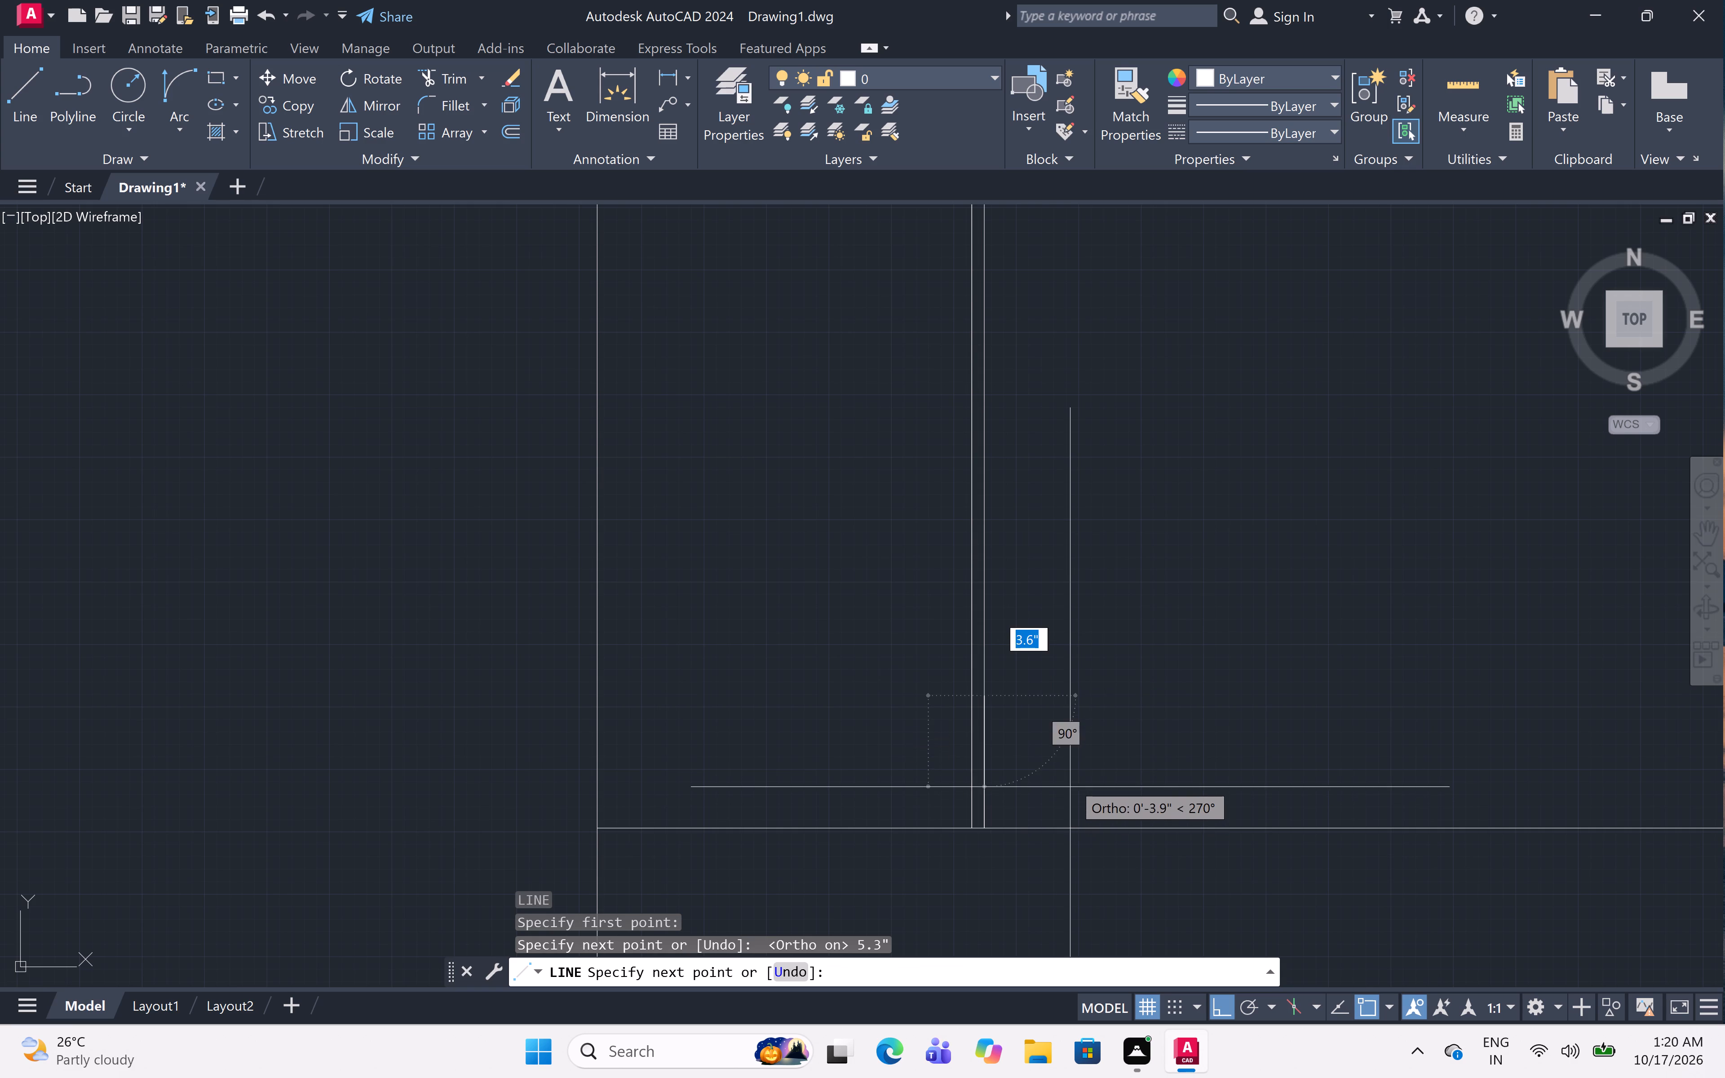
key("Escape")
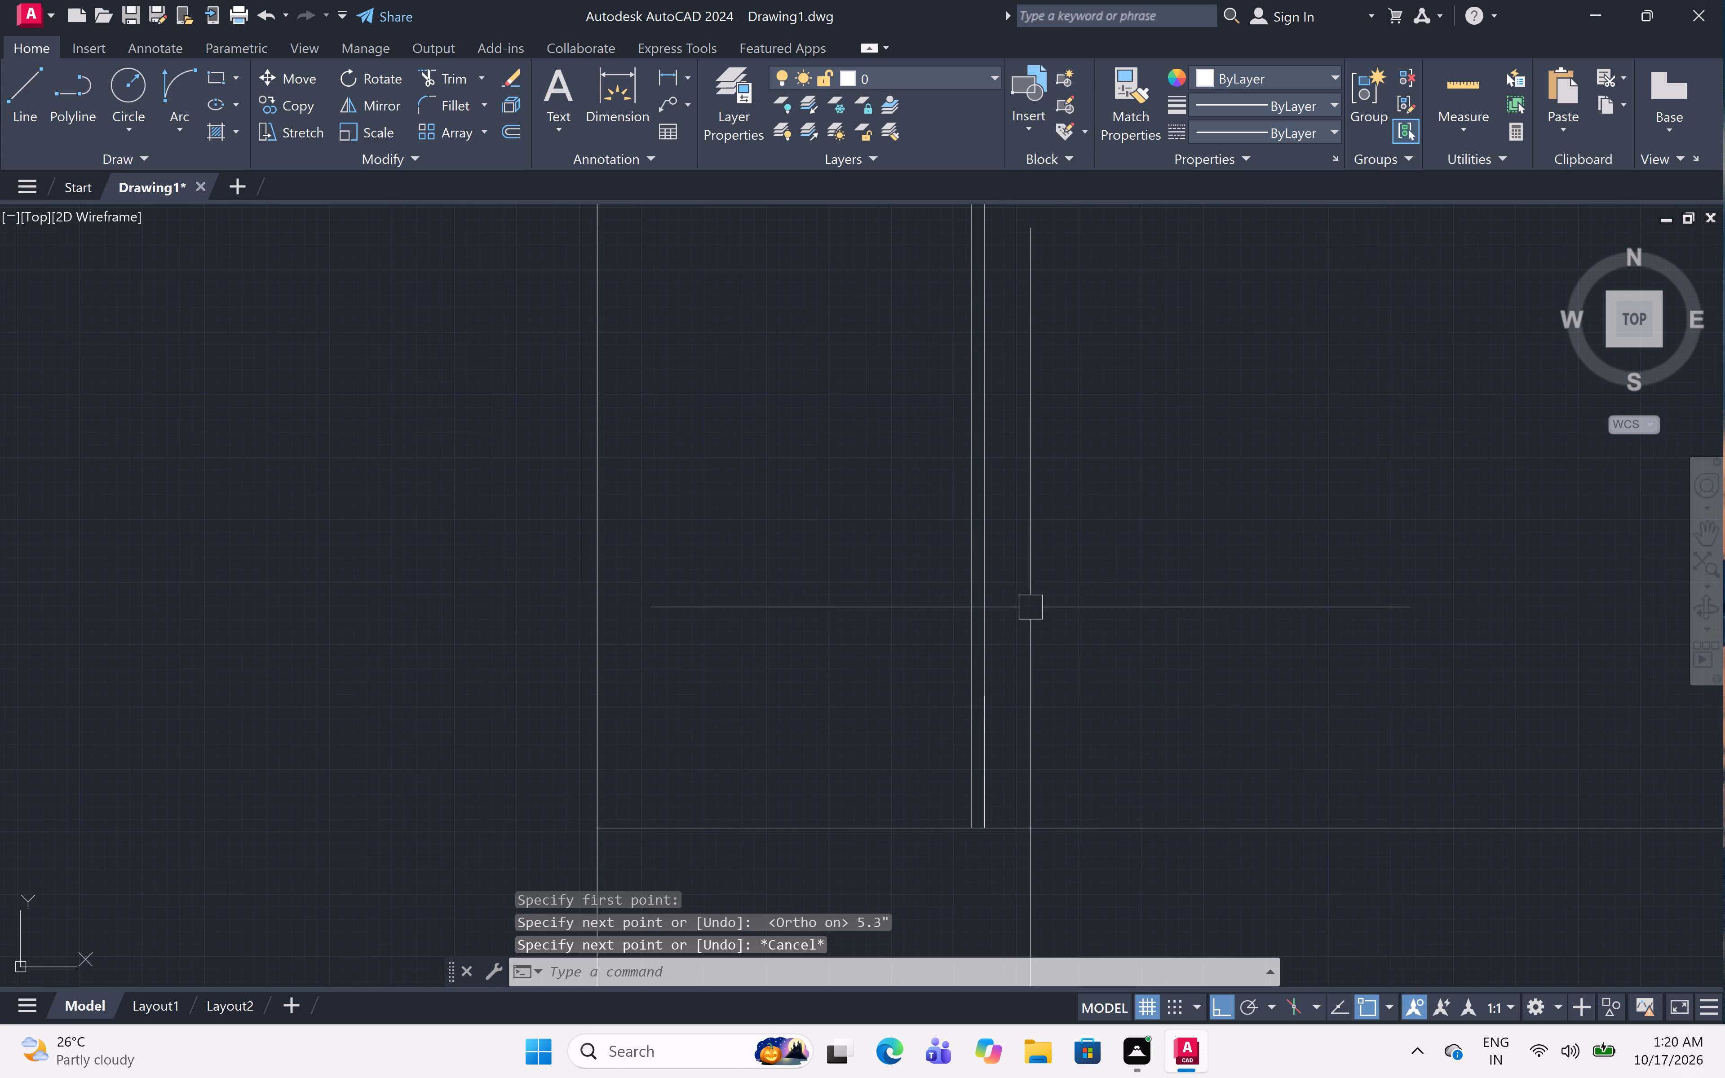
Draw a slanted line from the top of the 5.3" line to the lower-storey door's inner lower-right corner.
scroll(1031, 607, "down", 2)
type("L")
key("space")
scroll(999, 671, "up", 2)
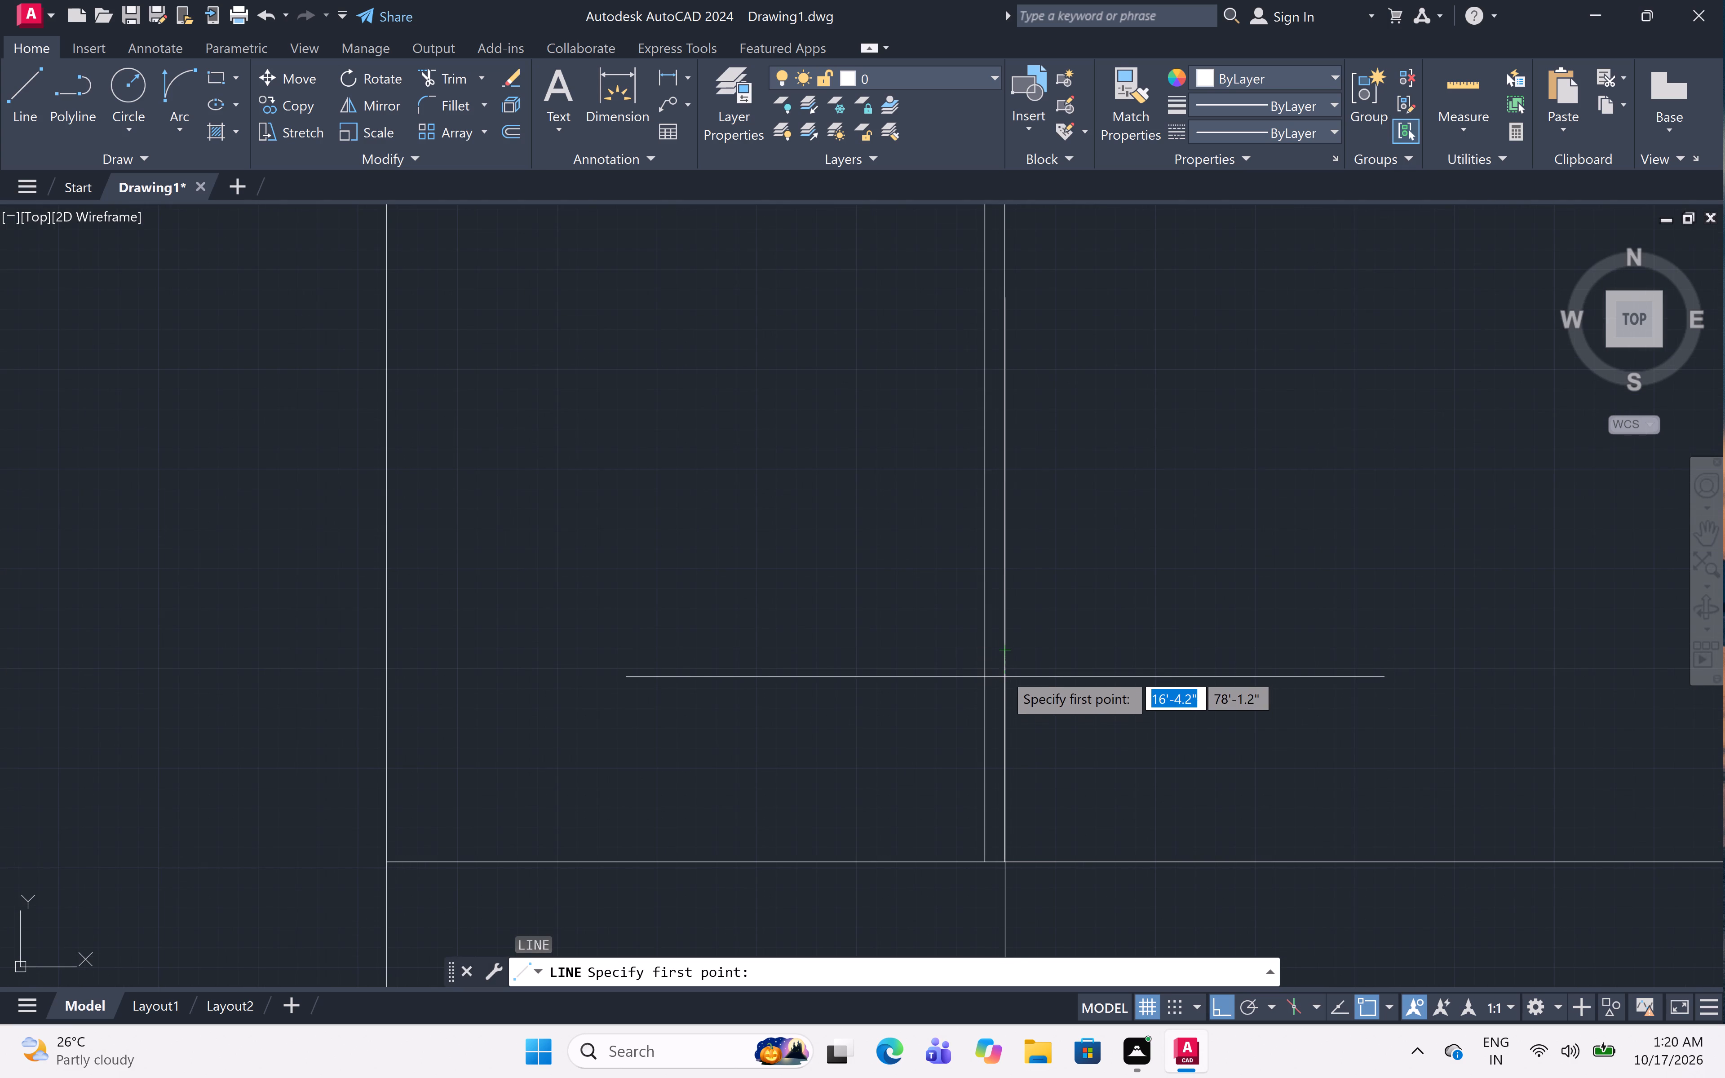
left_click(999, 652)
scroll(1077, 695, "down", 3)
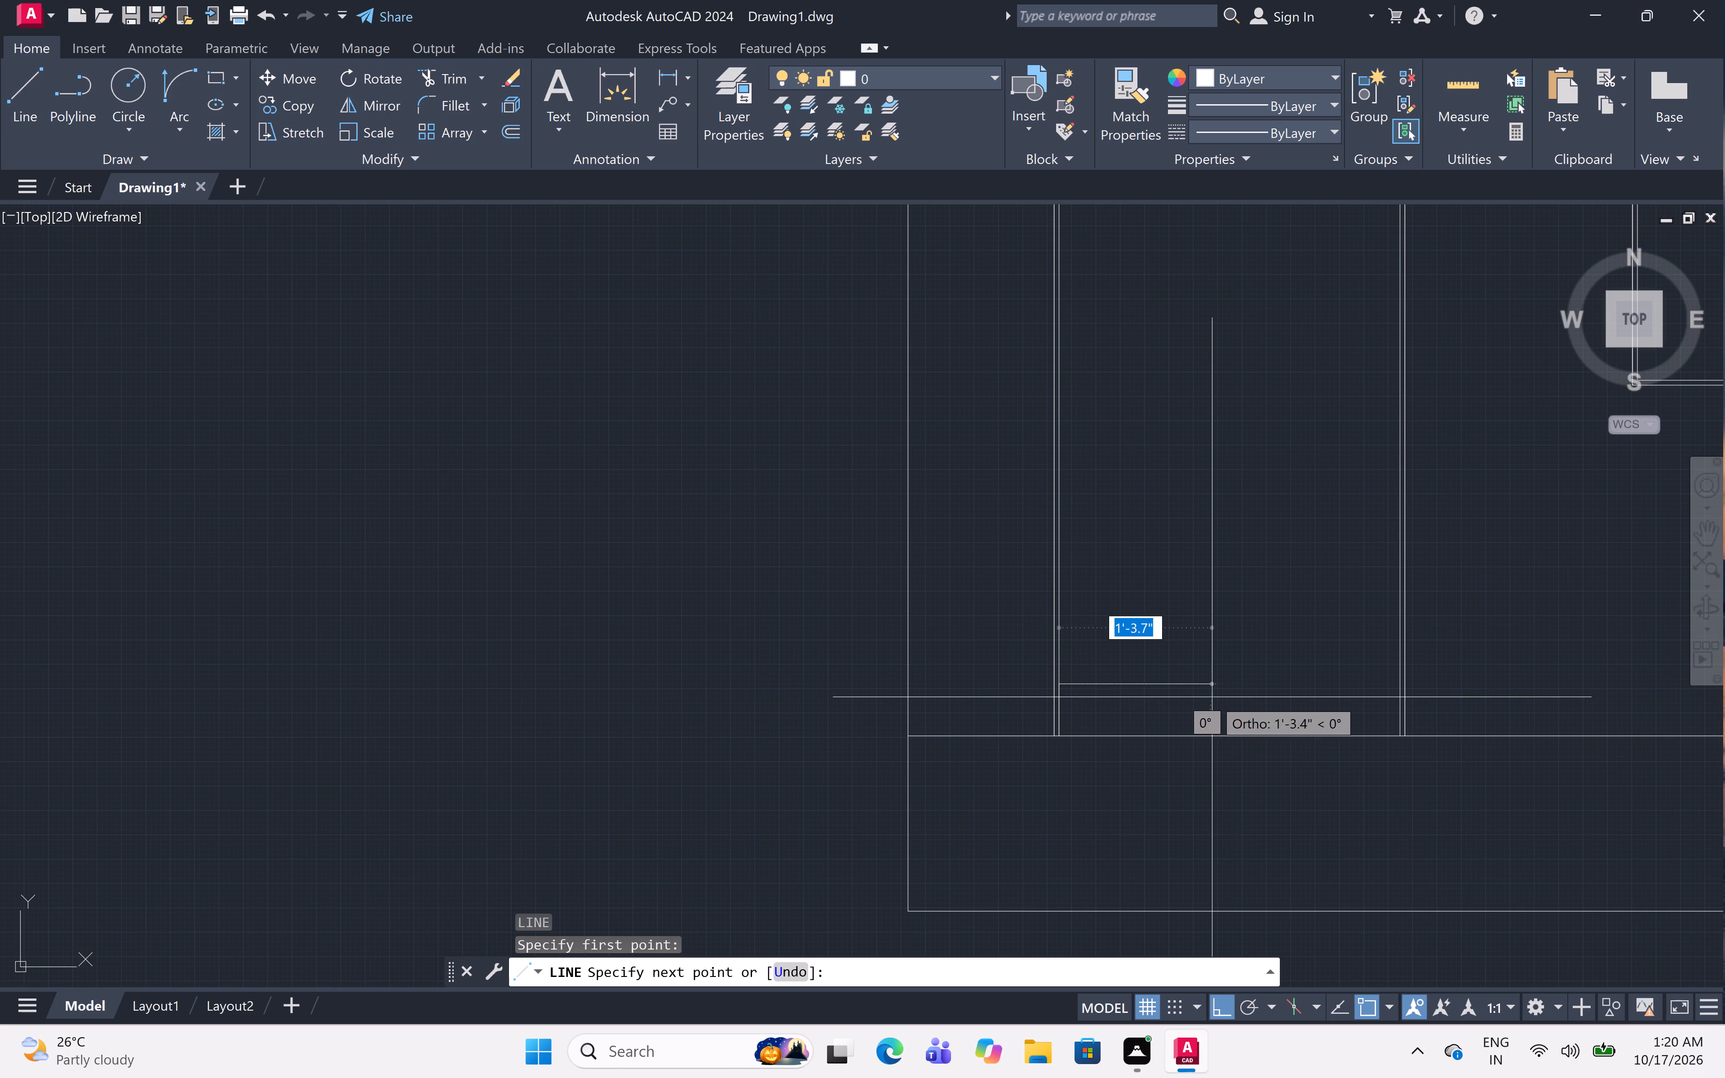
key("F8")
scroll(1422, 736, "up", 1)
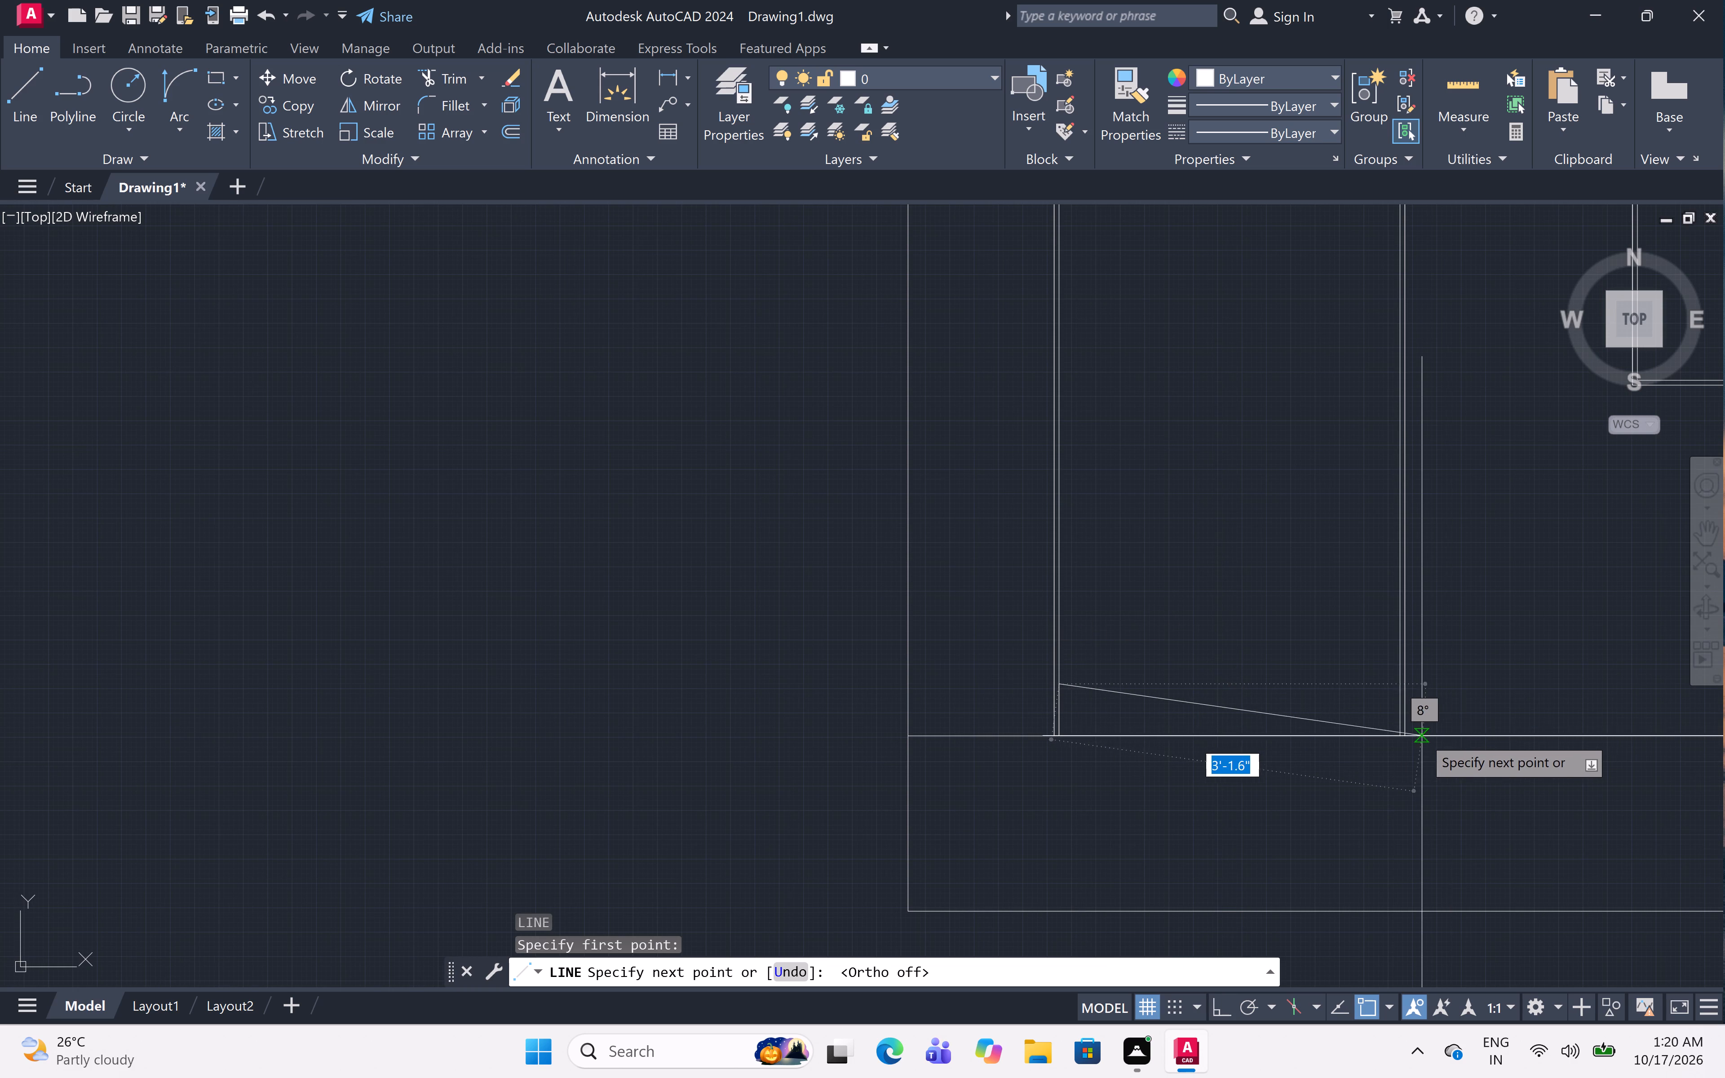
scroll(1422, 736, "up", 2)
left_click(1331, 740)
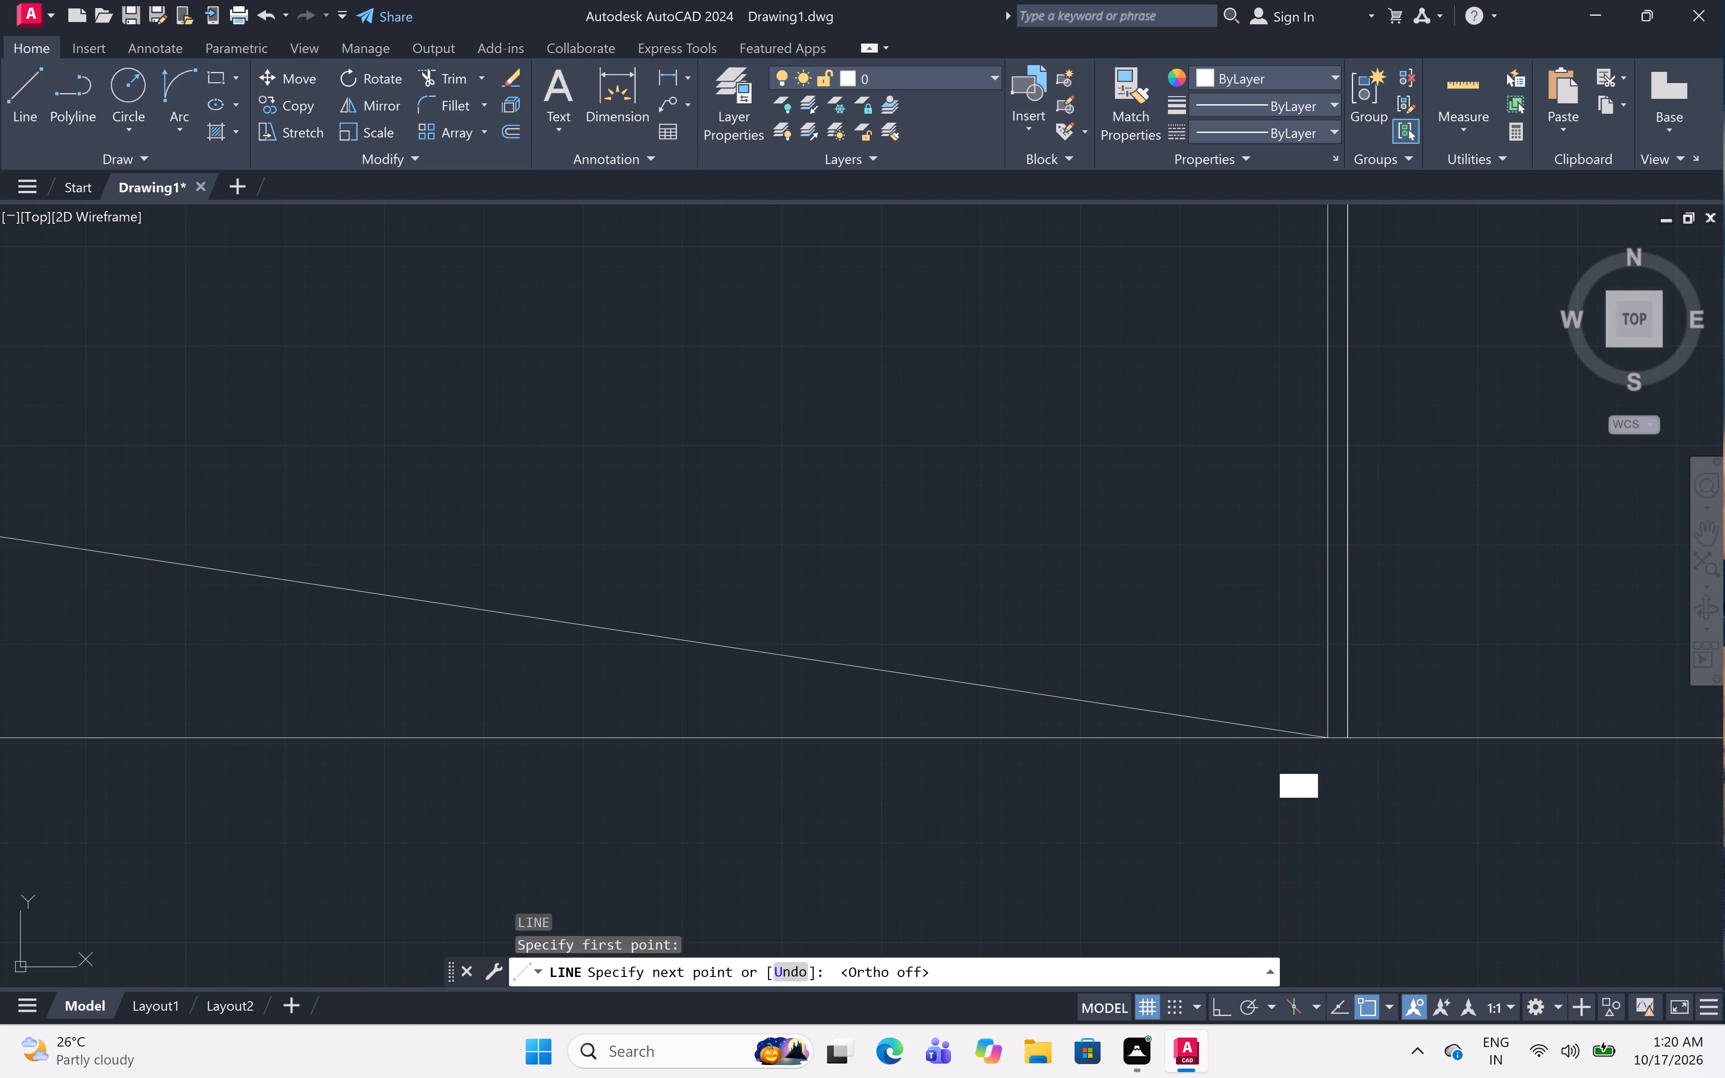
key("Escape")
Copy the lower-storey door's upper slanted line straight up to the upper-storey door, aligned on its inner upper-right corner.
scroll(1258, 796, "down", 6)
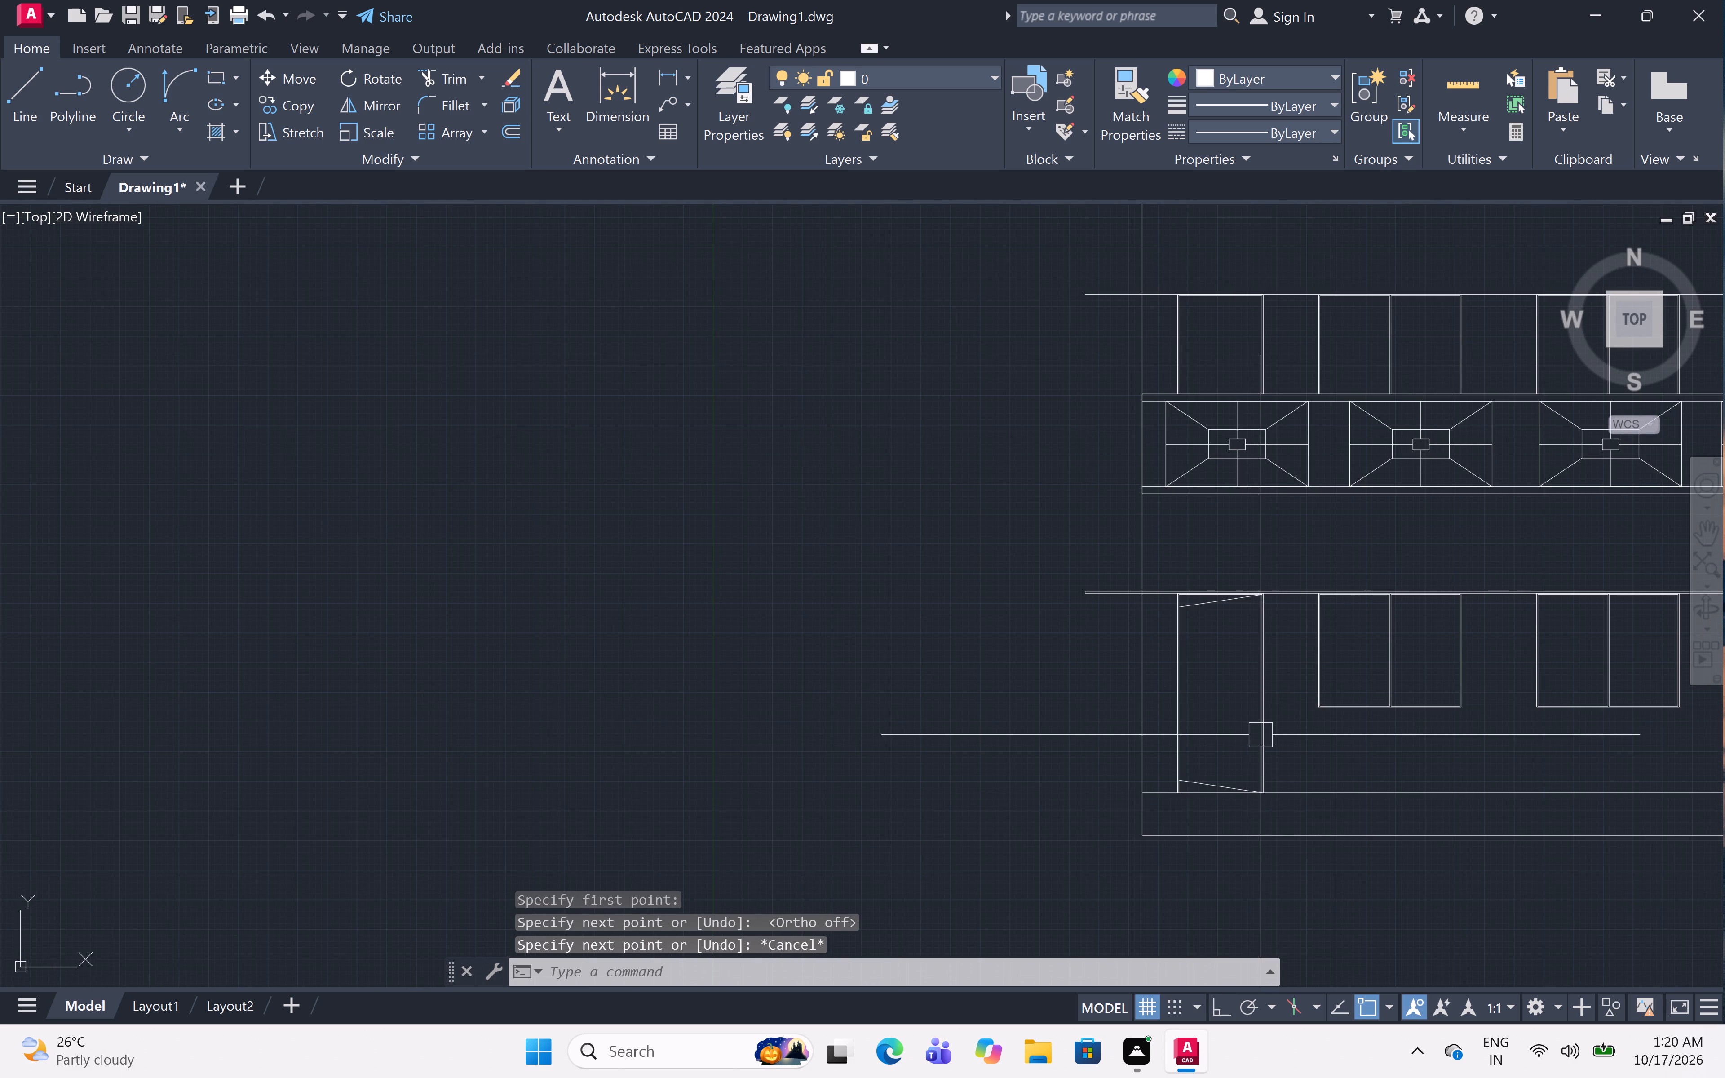
middle_click_drag(1279, 754, 1144, 793)
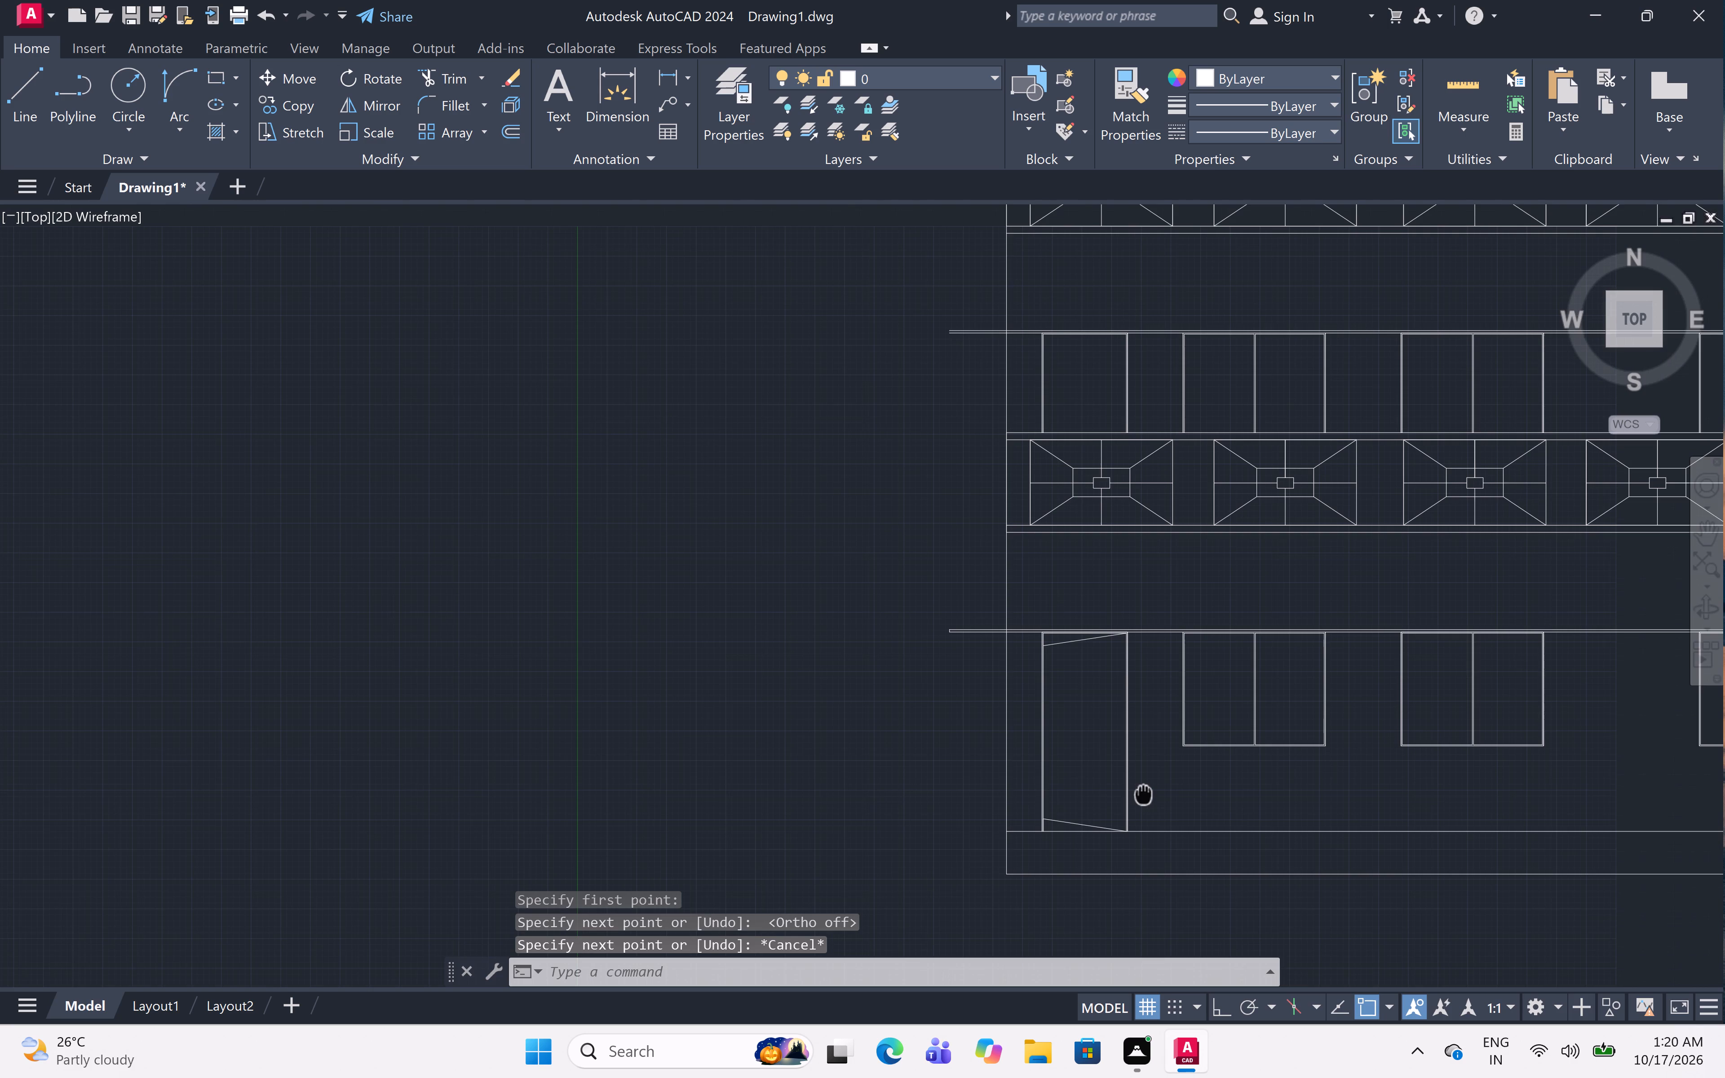
middle_click_drag(1144, 793, 1135, 771)
scroll(1074, 598, "up", 2)
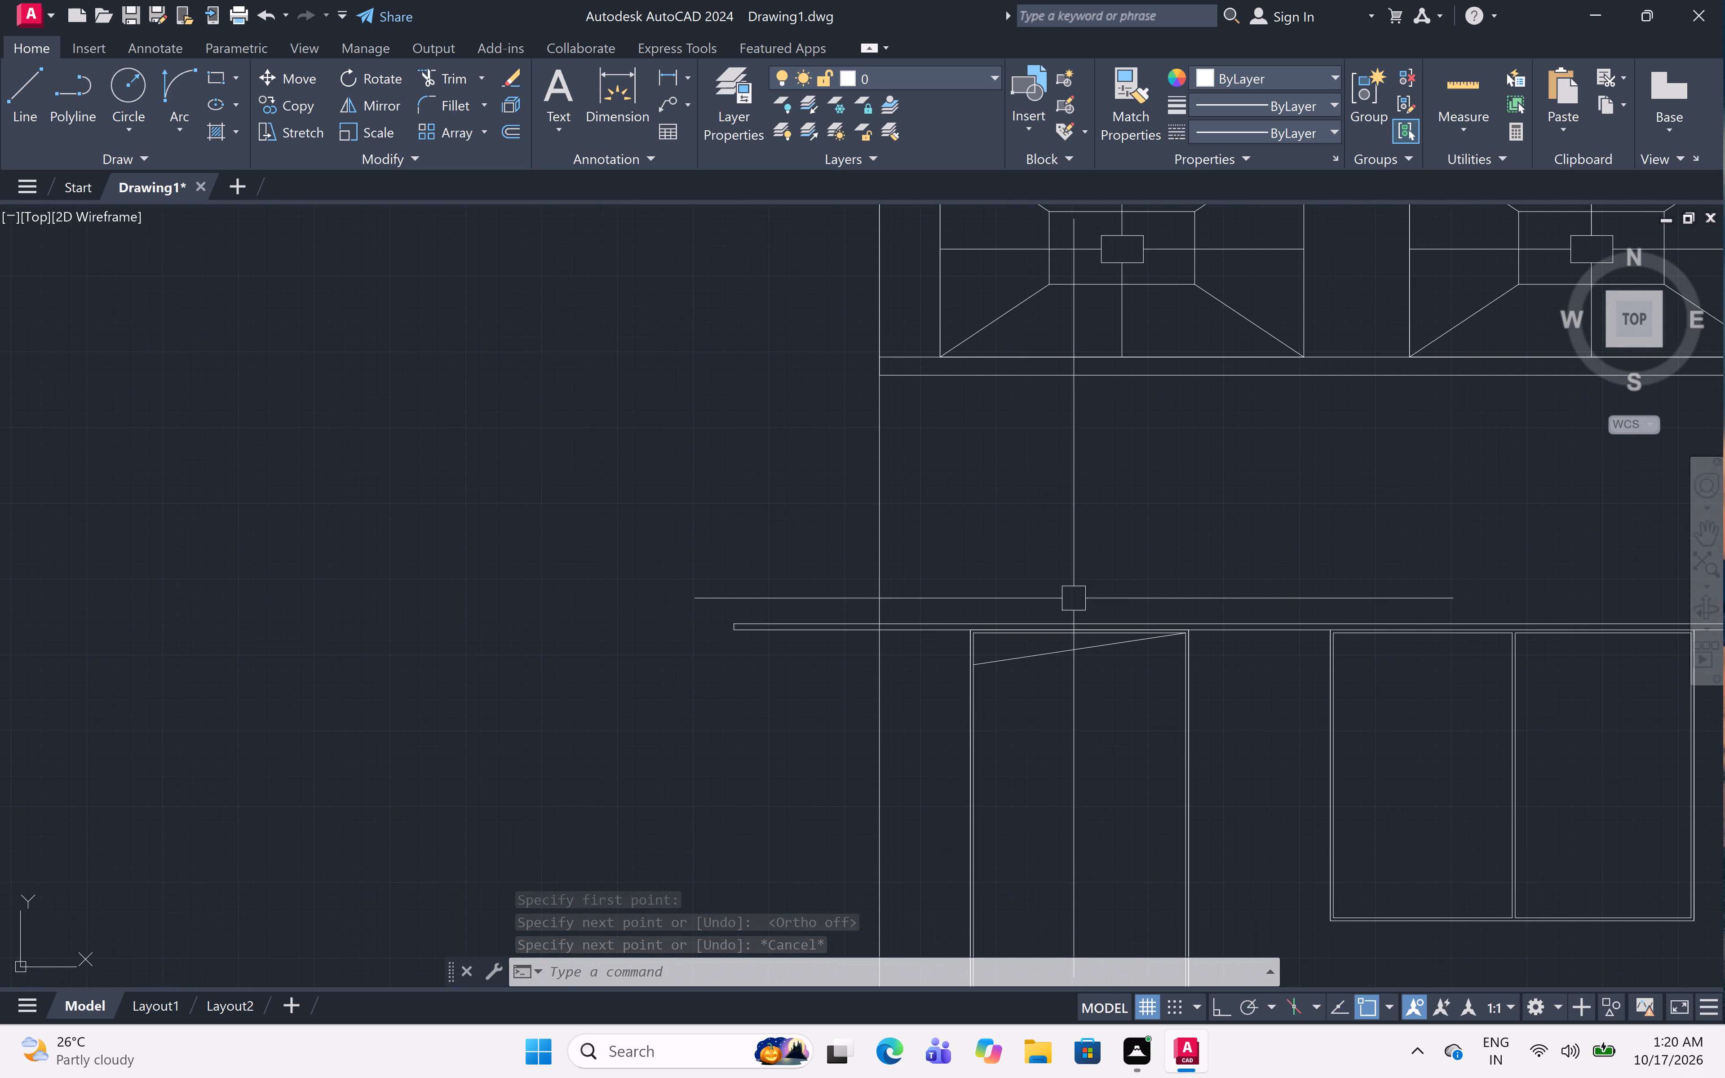
scroll(1070, 646, "up", 2)
left_click(1074, 663)
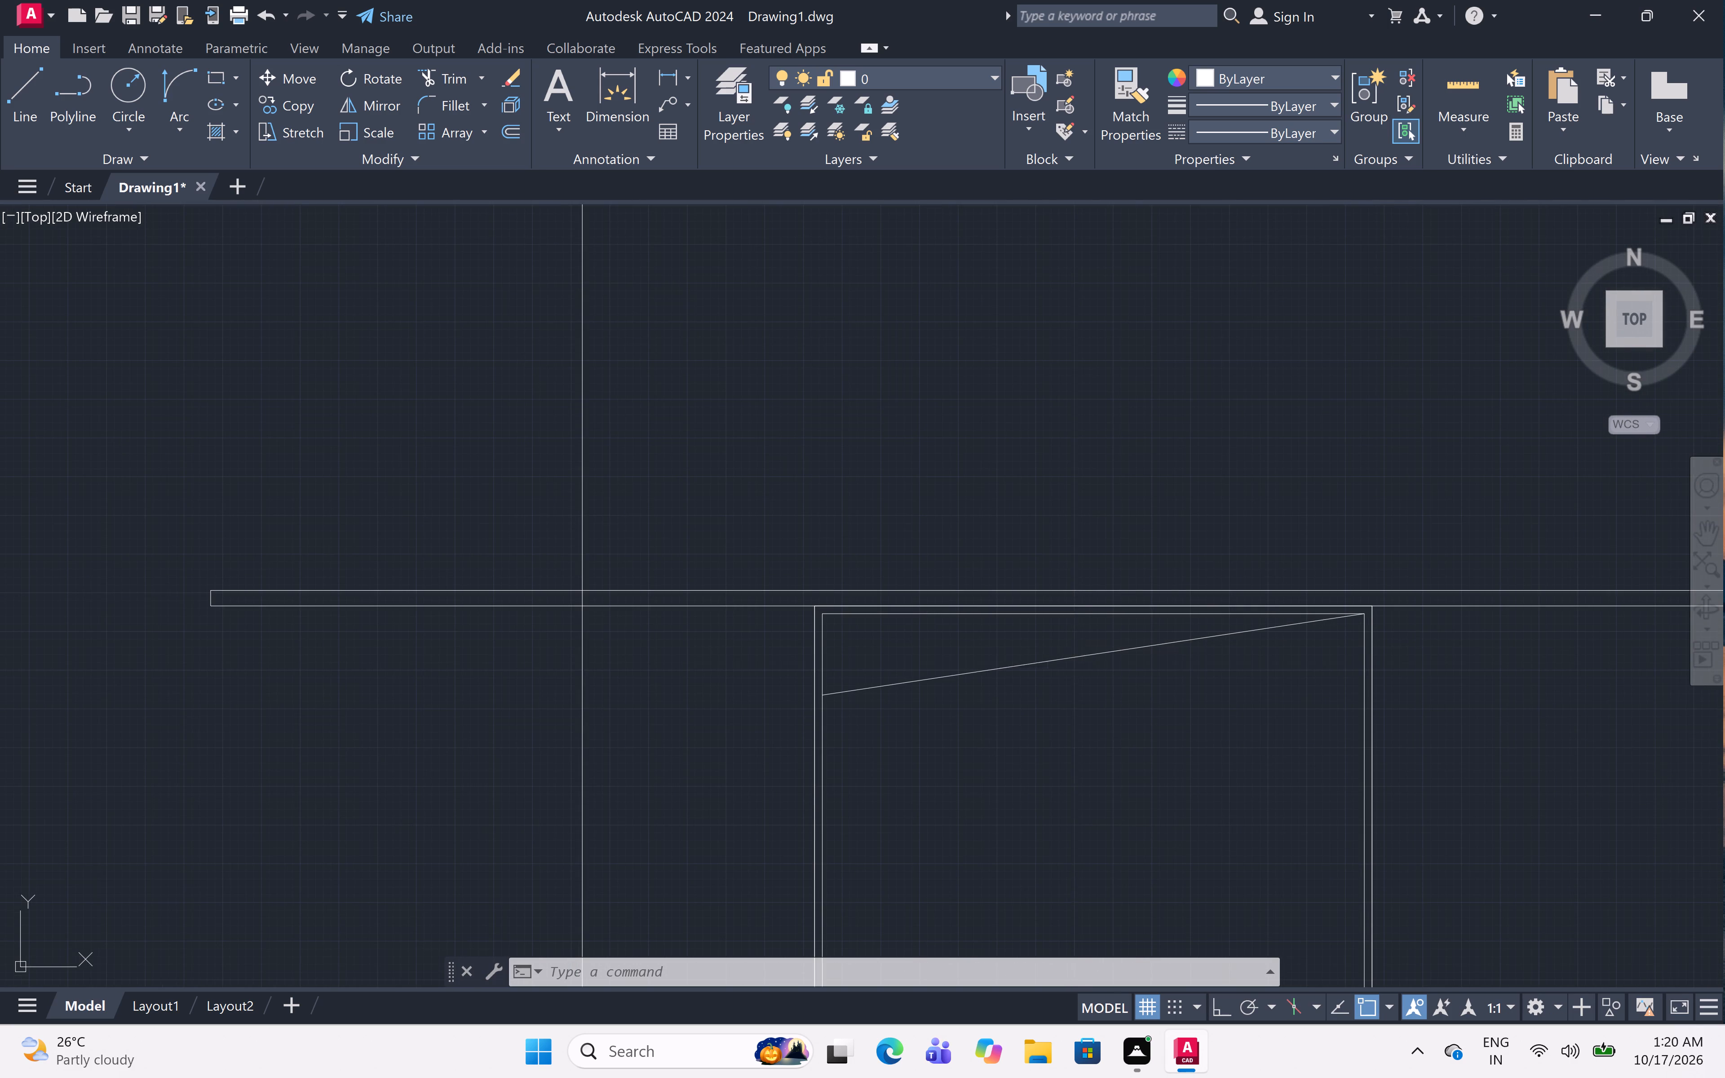
type("CO")
key("space")
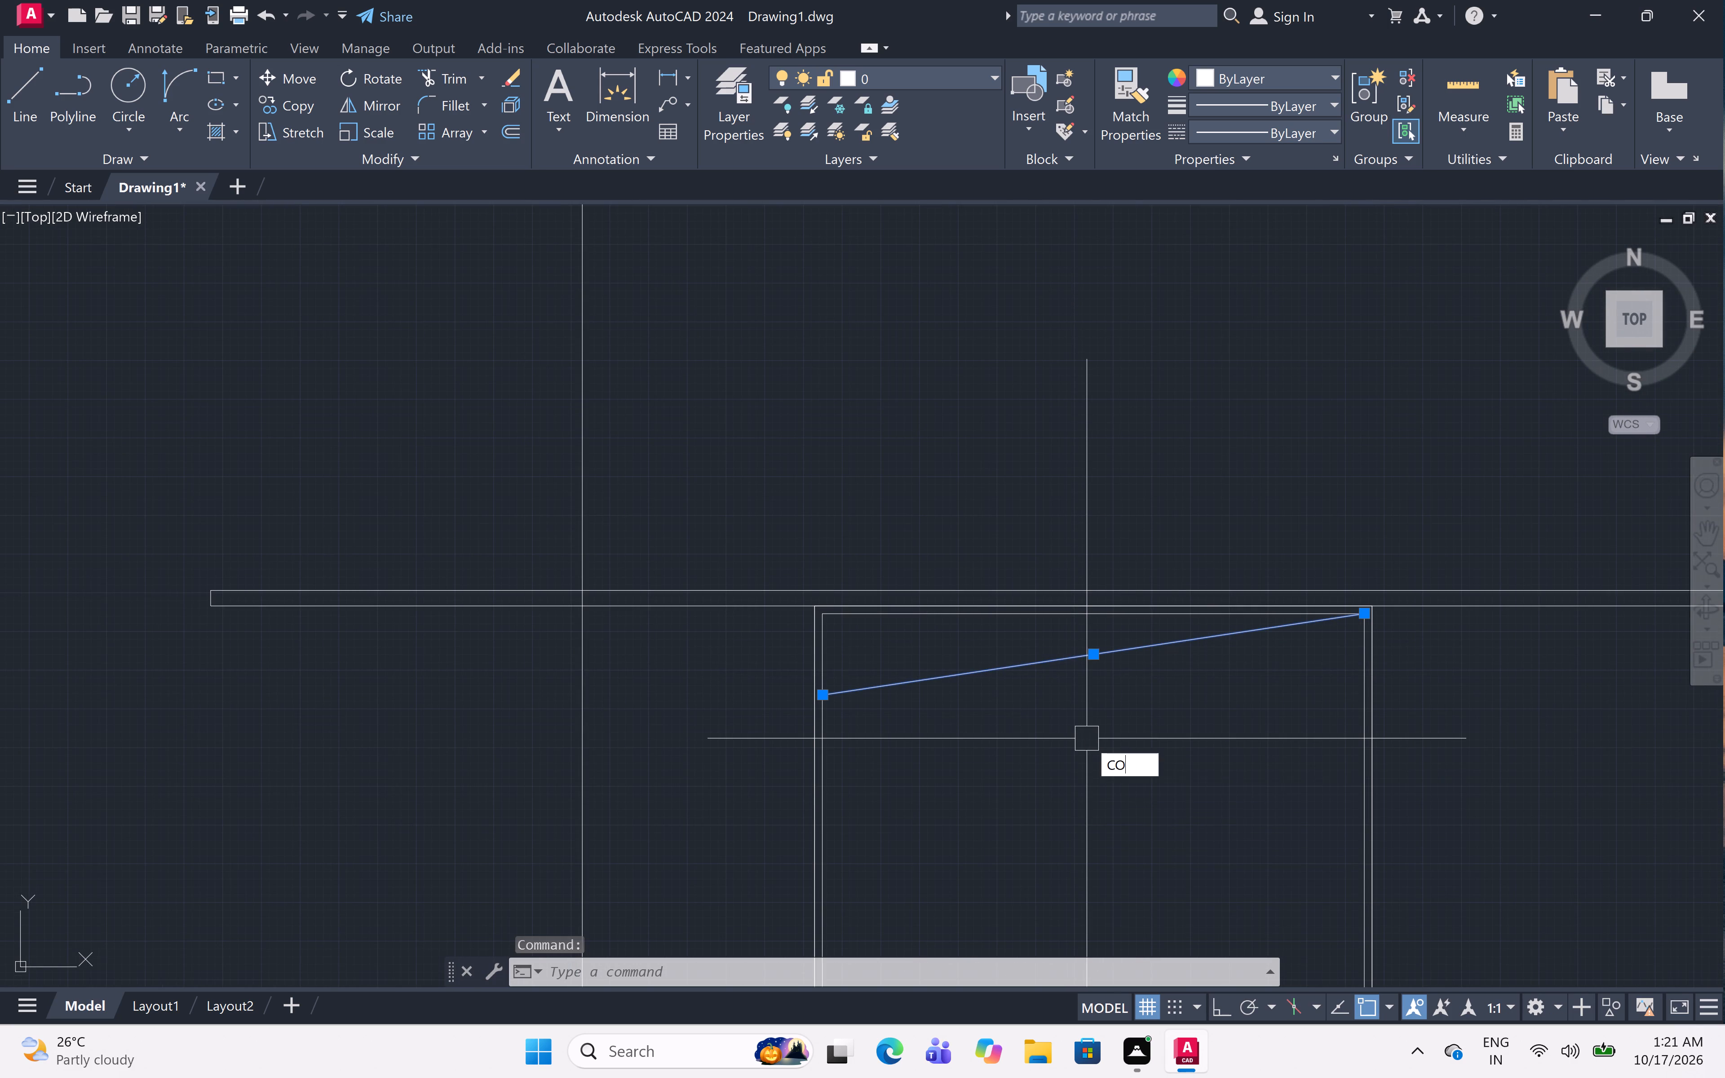
key("F8")
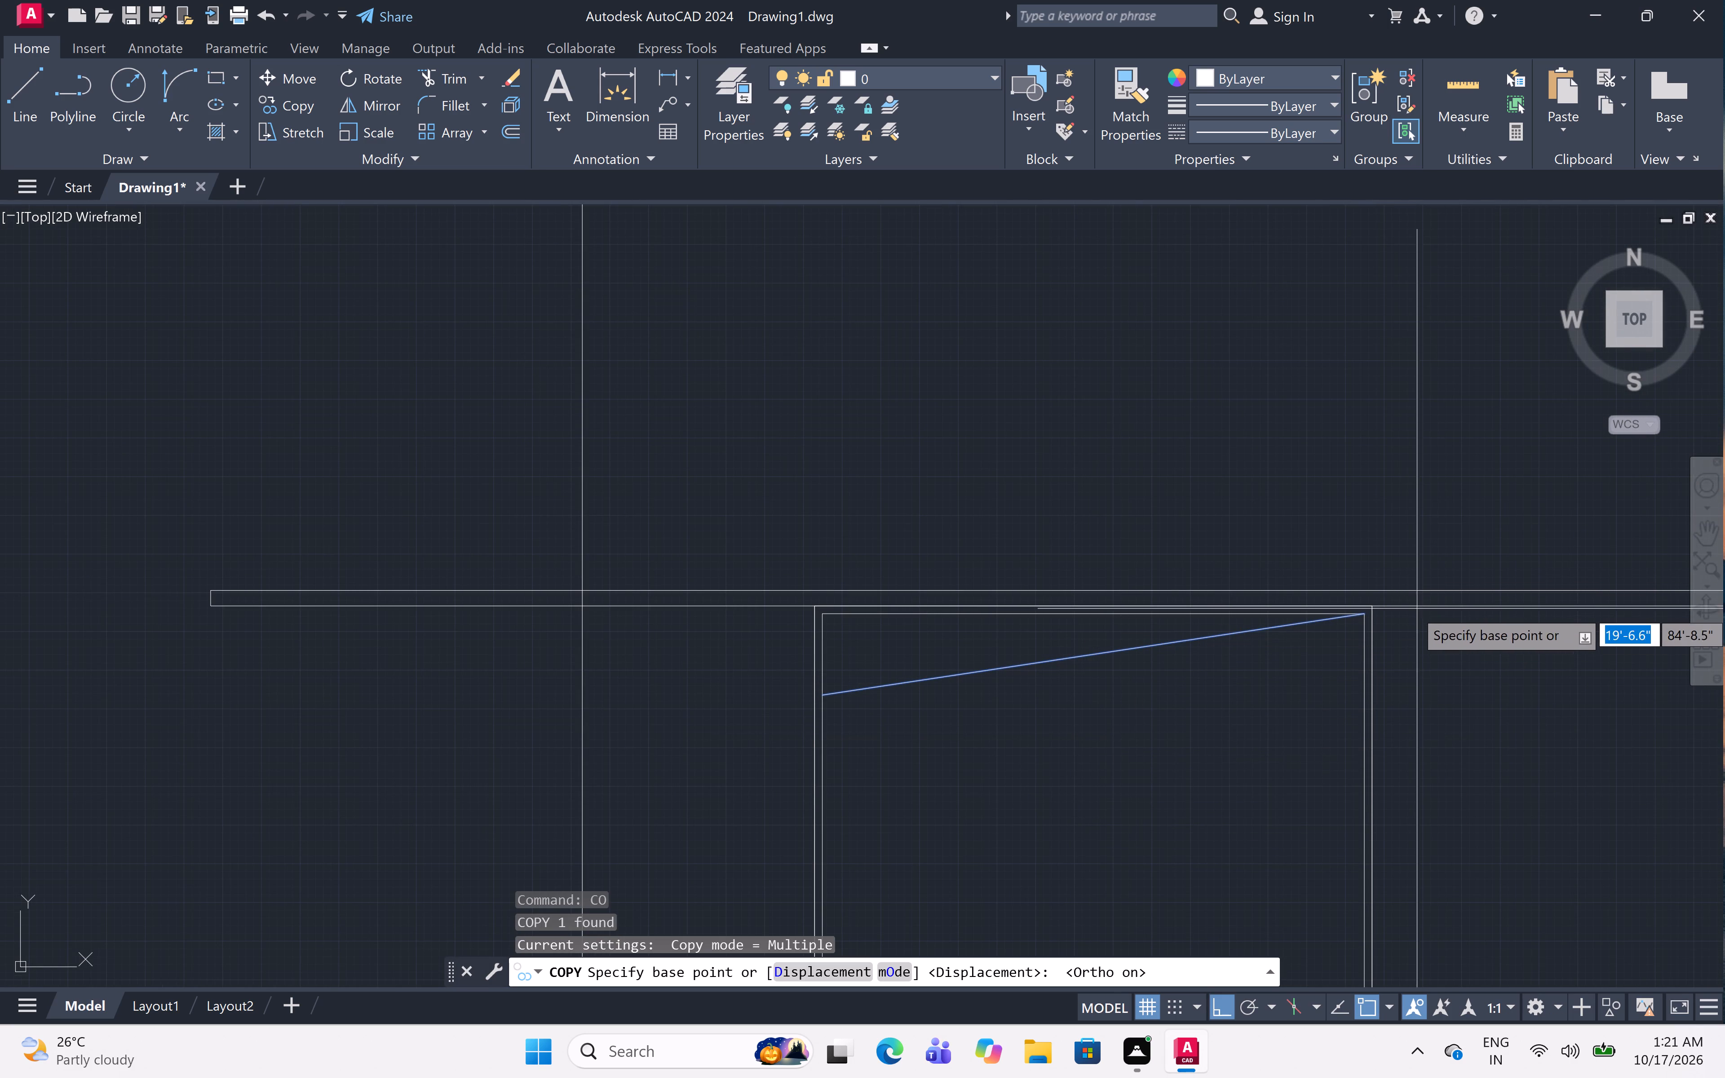
scroll(1352, 621, "up", 3)
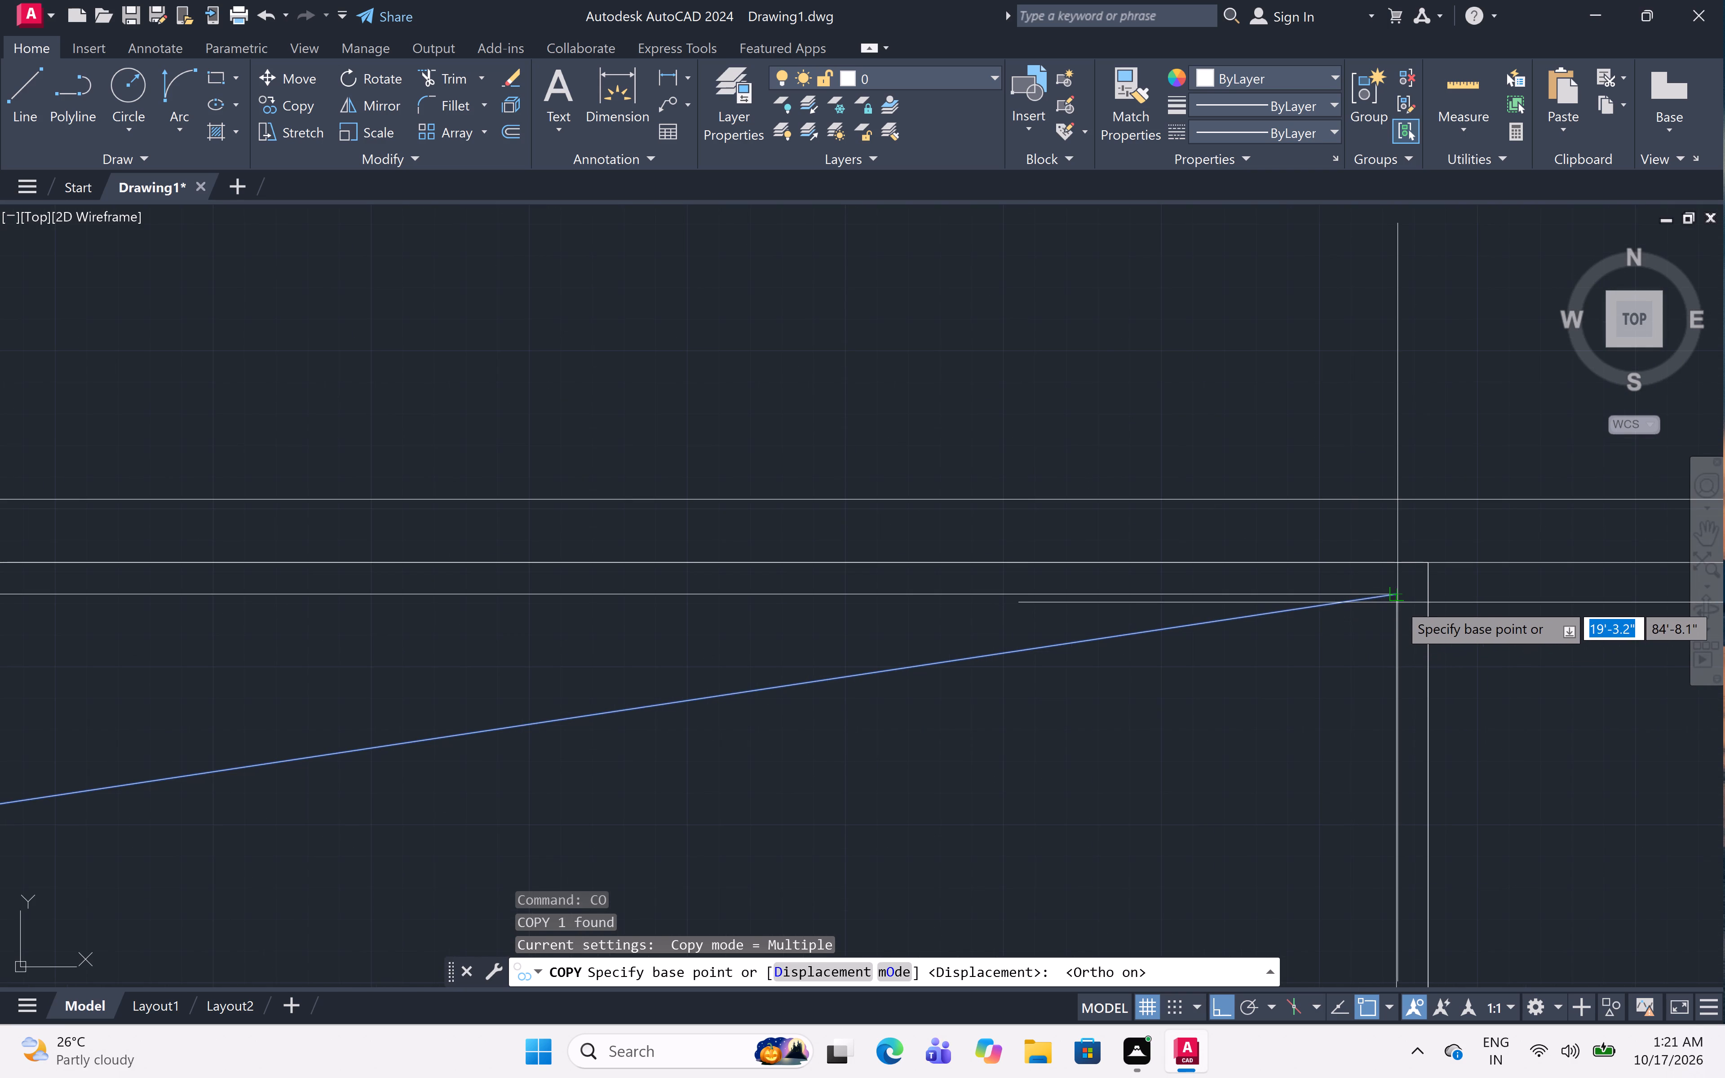
left_click(1398, 594)
scroll(1369, 516, "down", 6)
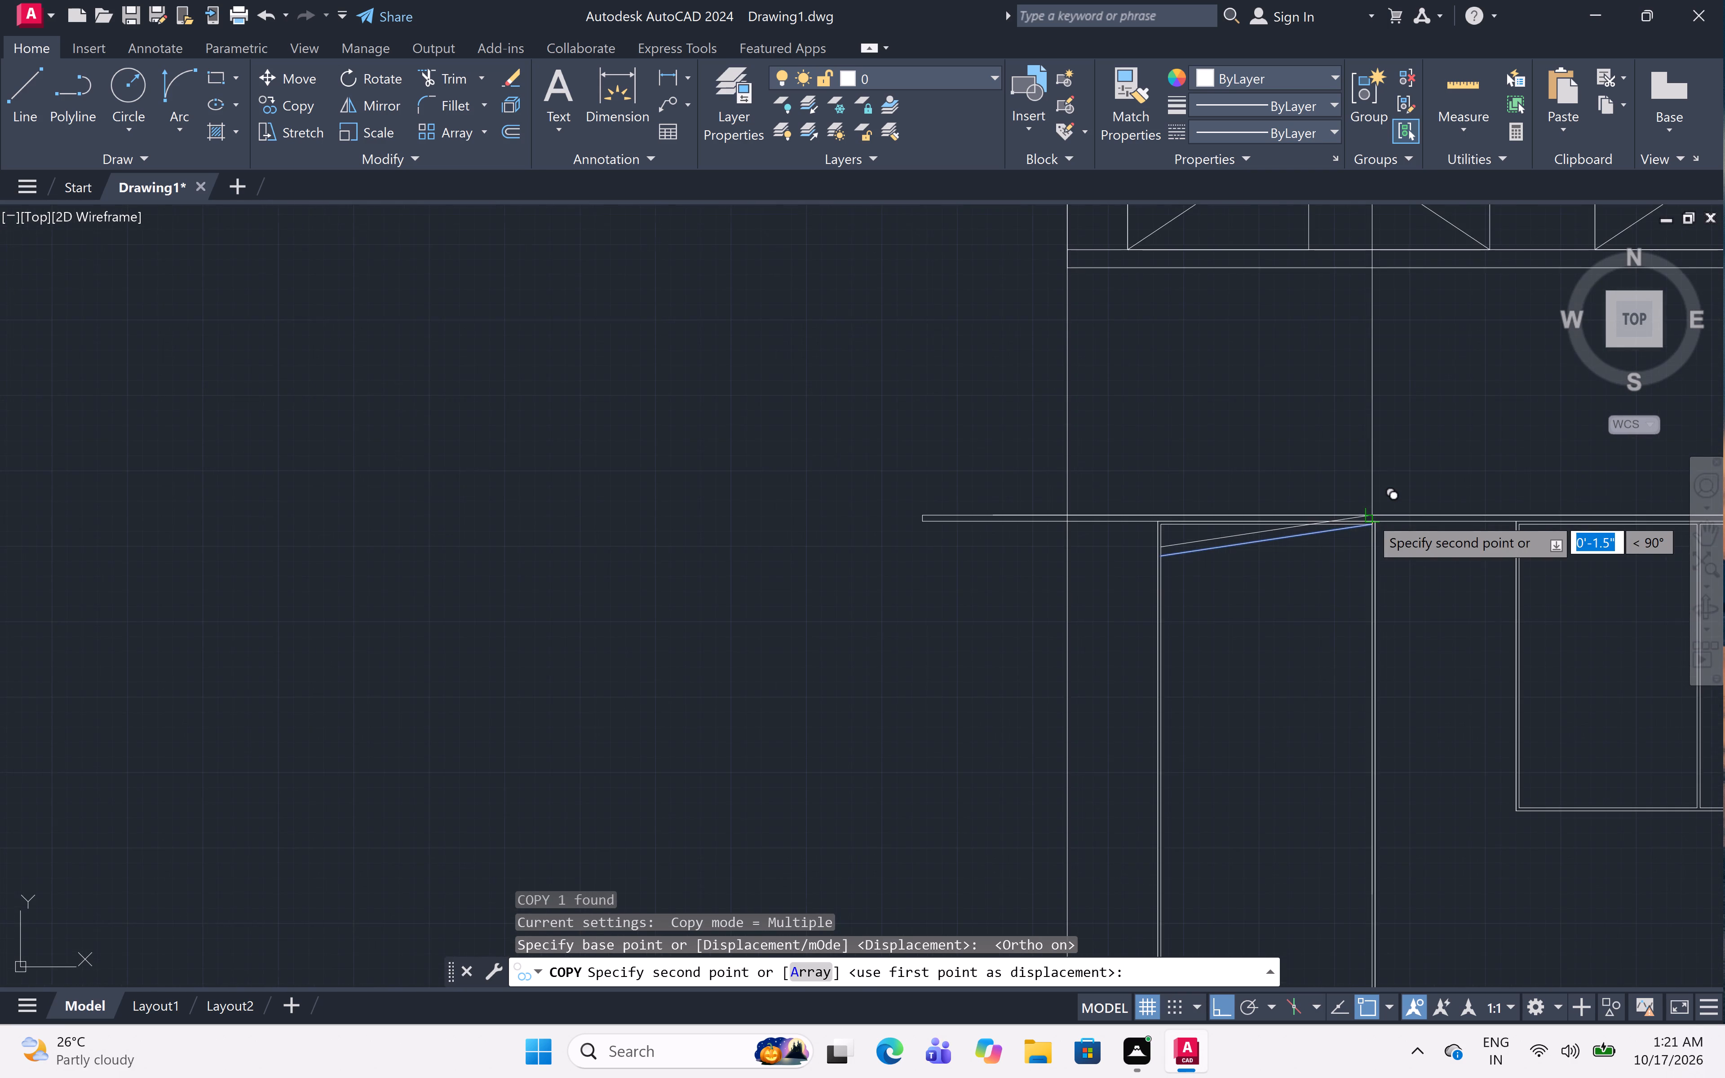
scroll(1369, 516, "down", 3)
scroll(1369, 342, "up", 5)
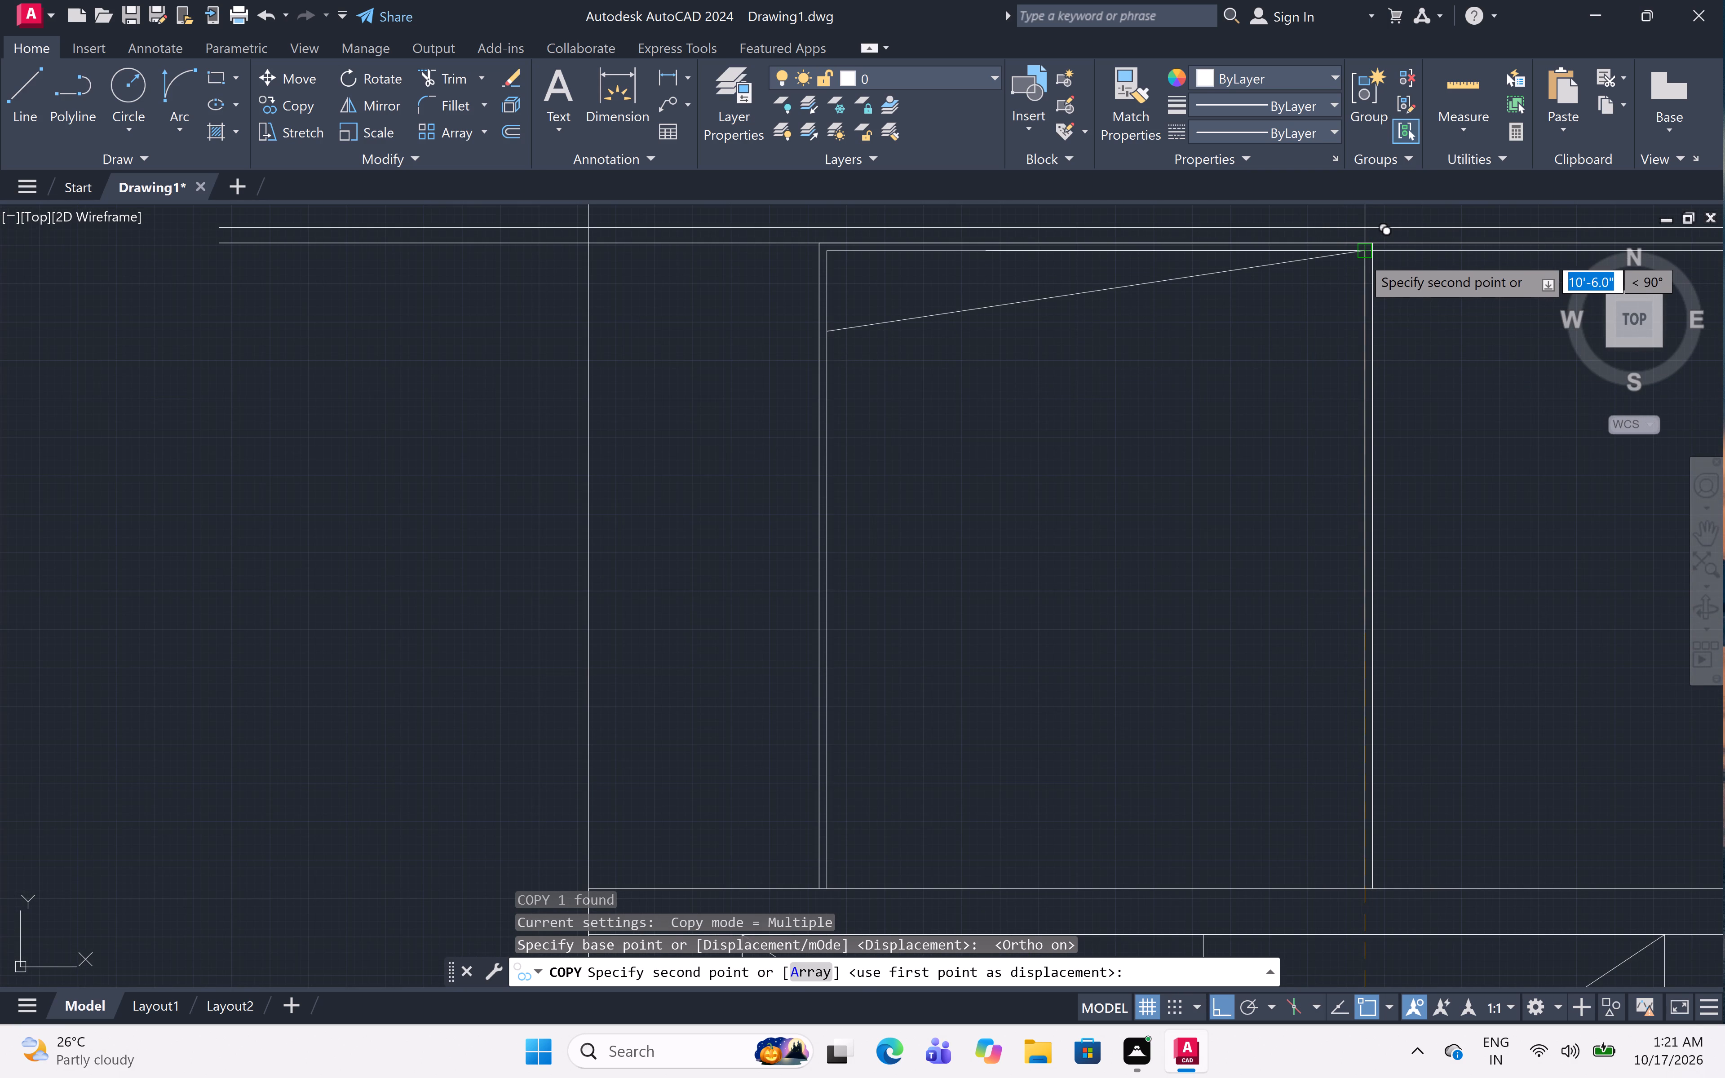
left_click(1361, 254)
key("Escape")
Draw a door-knob circle of about 1.7" radius beside the lower-storey door's left inner frame line, near mid-height.
scroll(1317, 355, "down", 3)
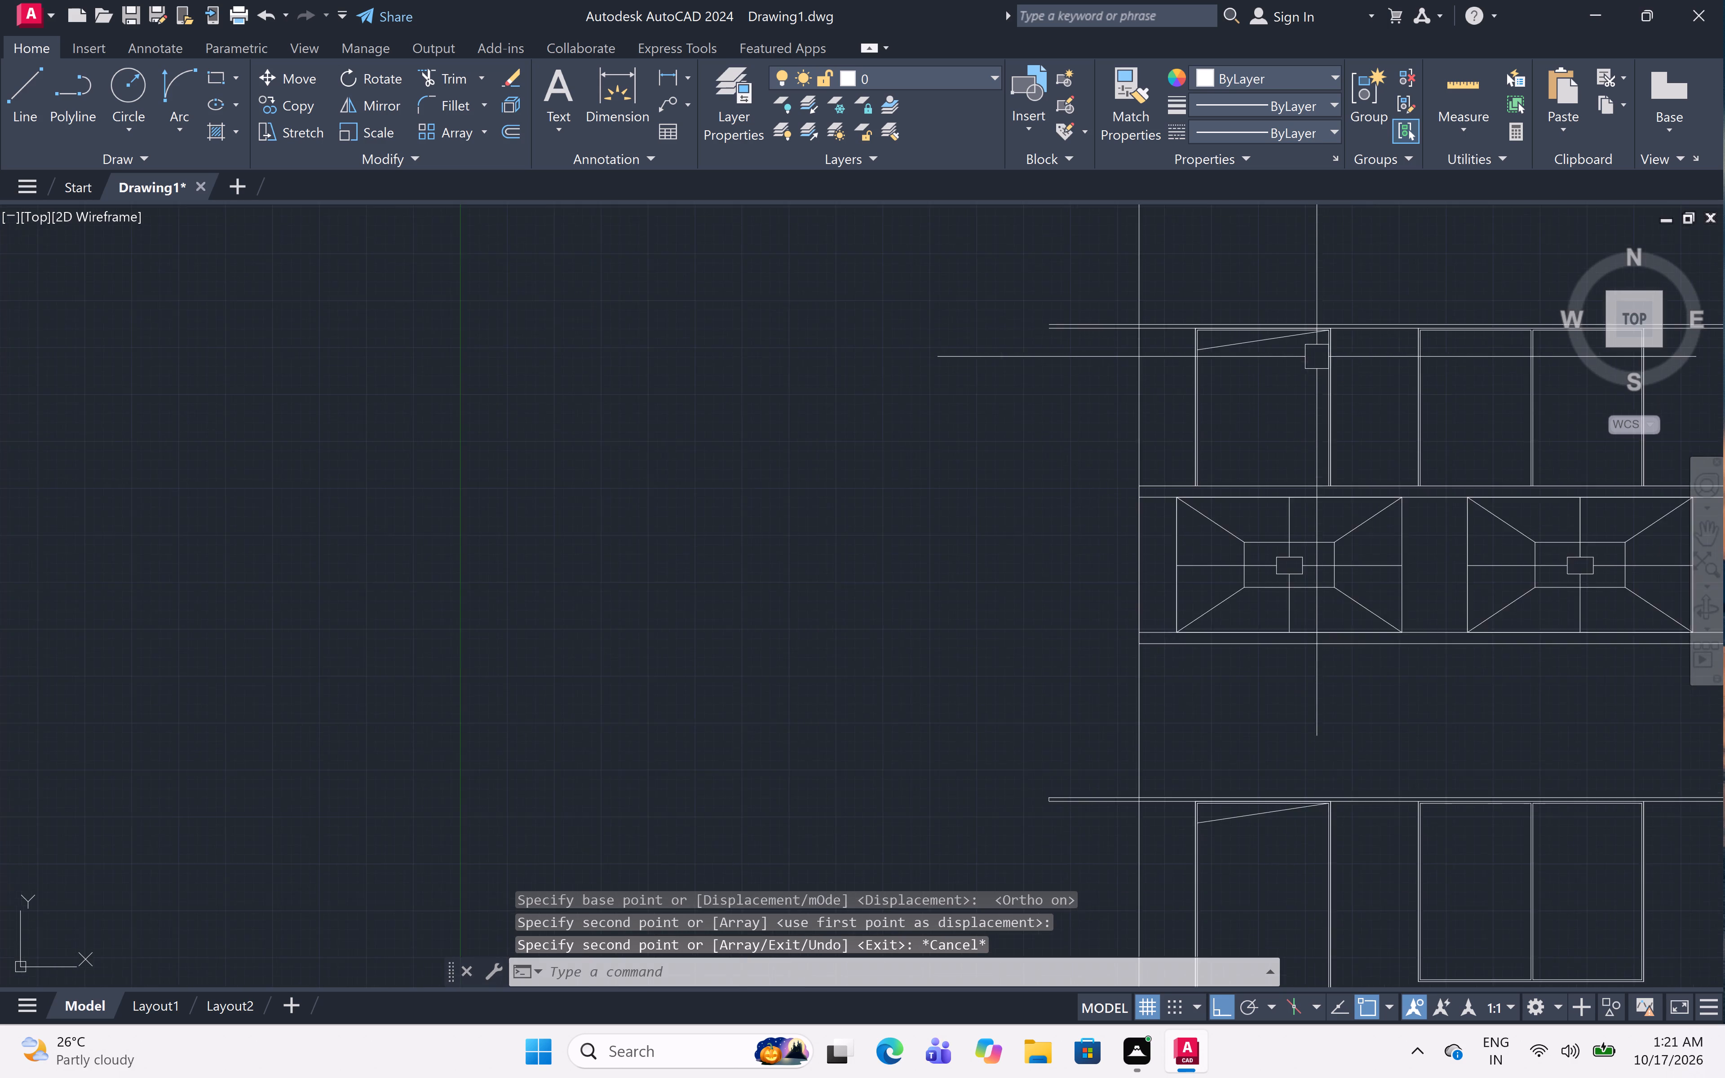
scroll(1317, 357, "down", 2)
middle_click_drag(1472, 633, 1309, 649)
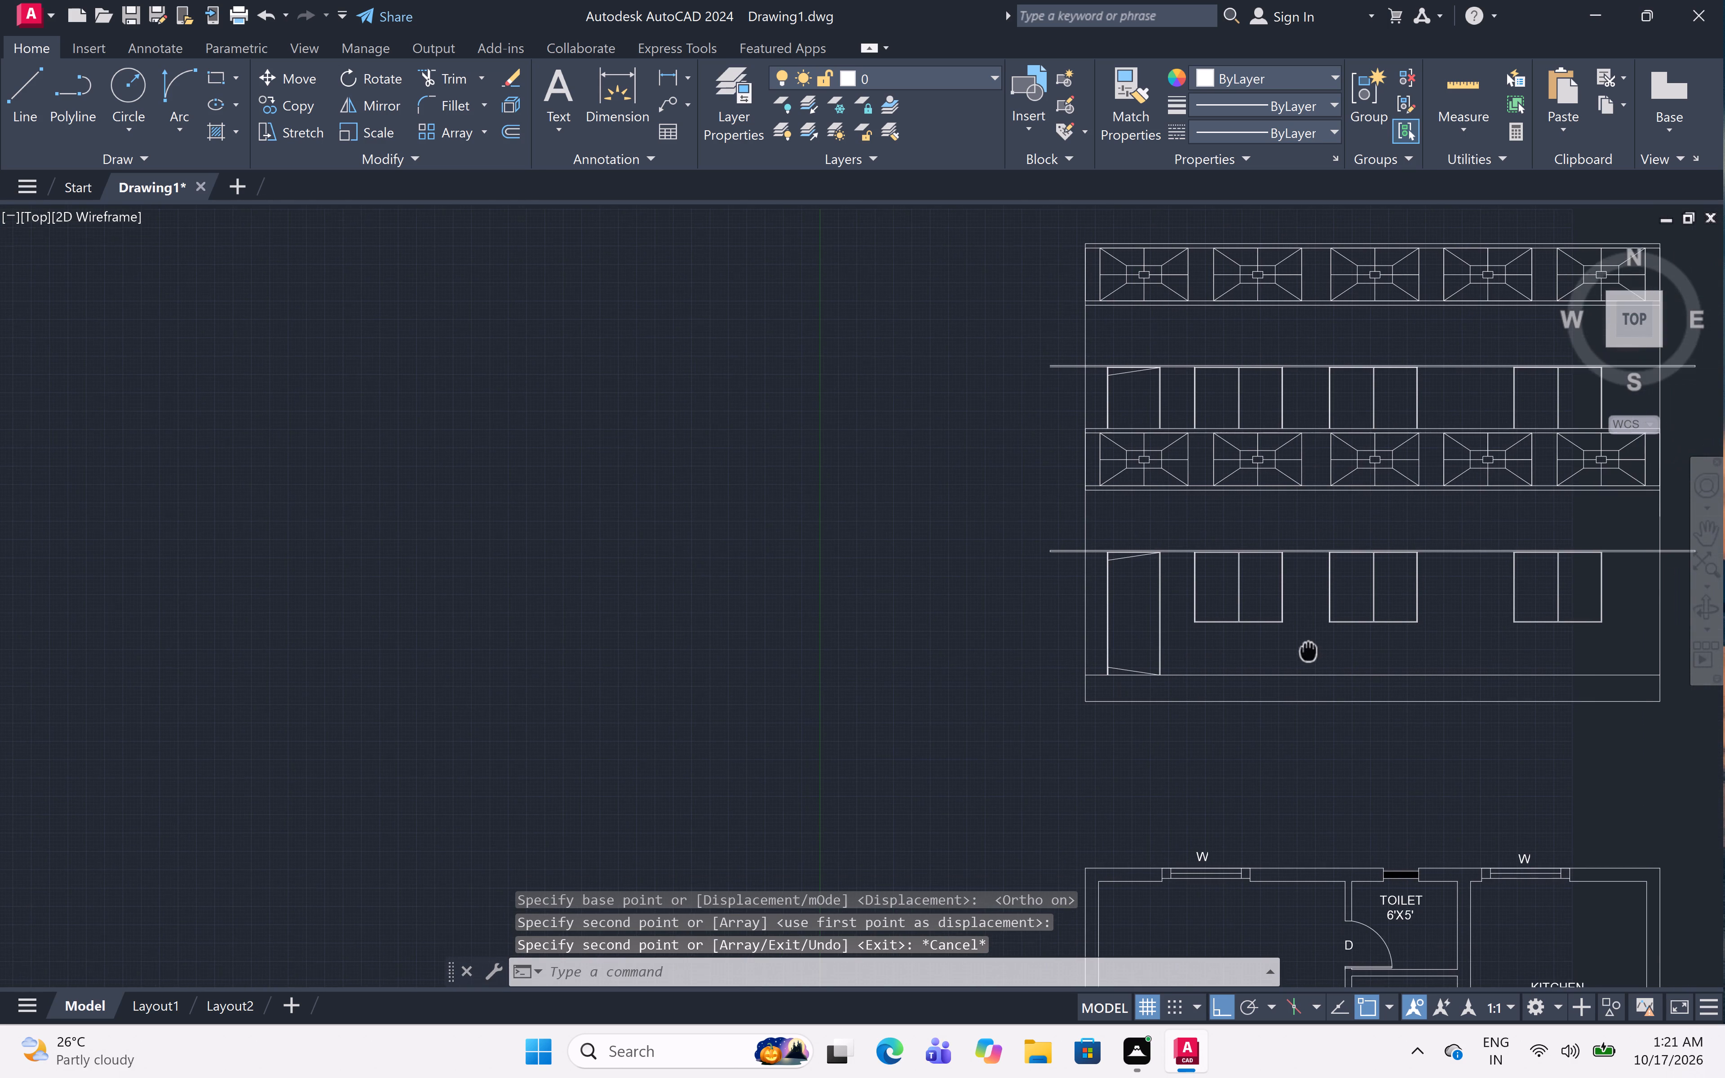
middle_click_drag(1309, 649, 1309, 648)
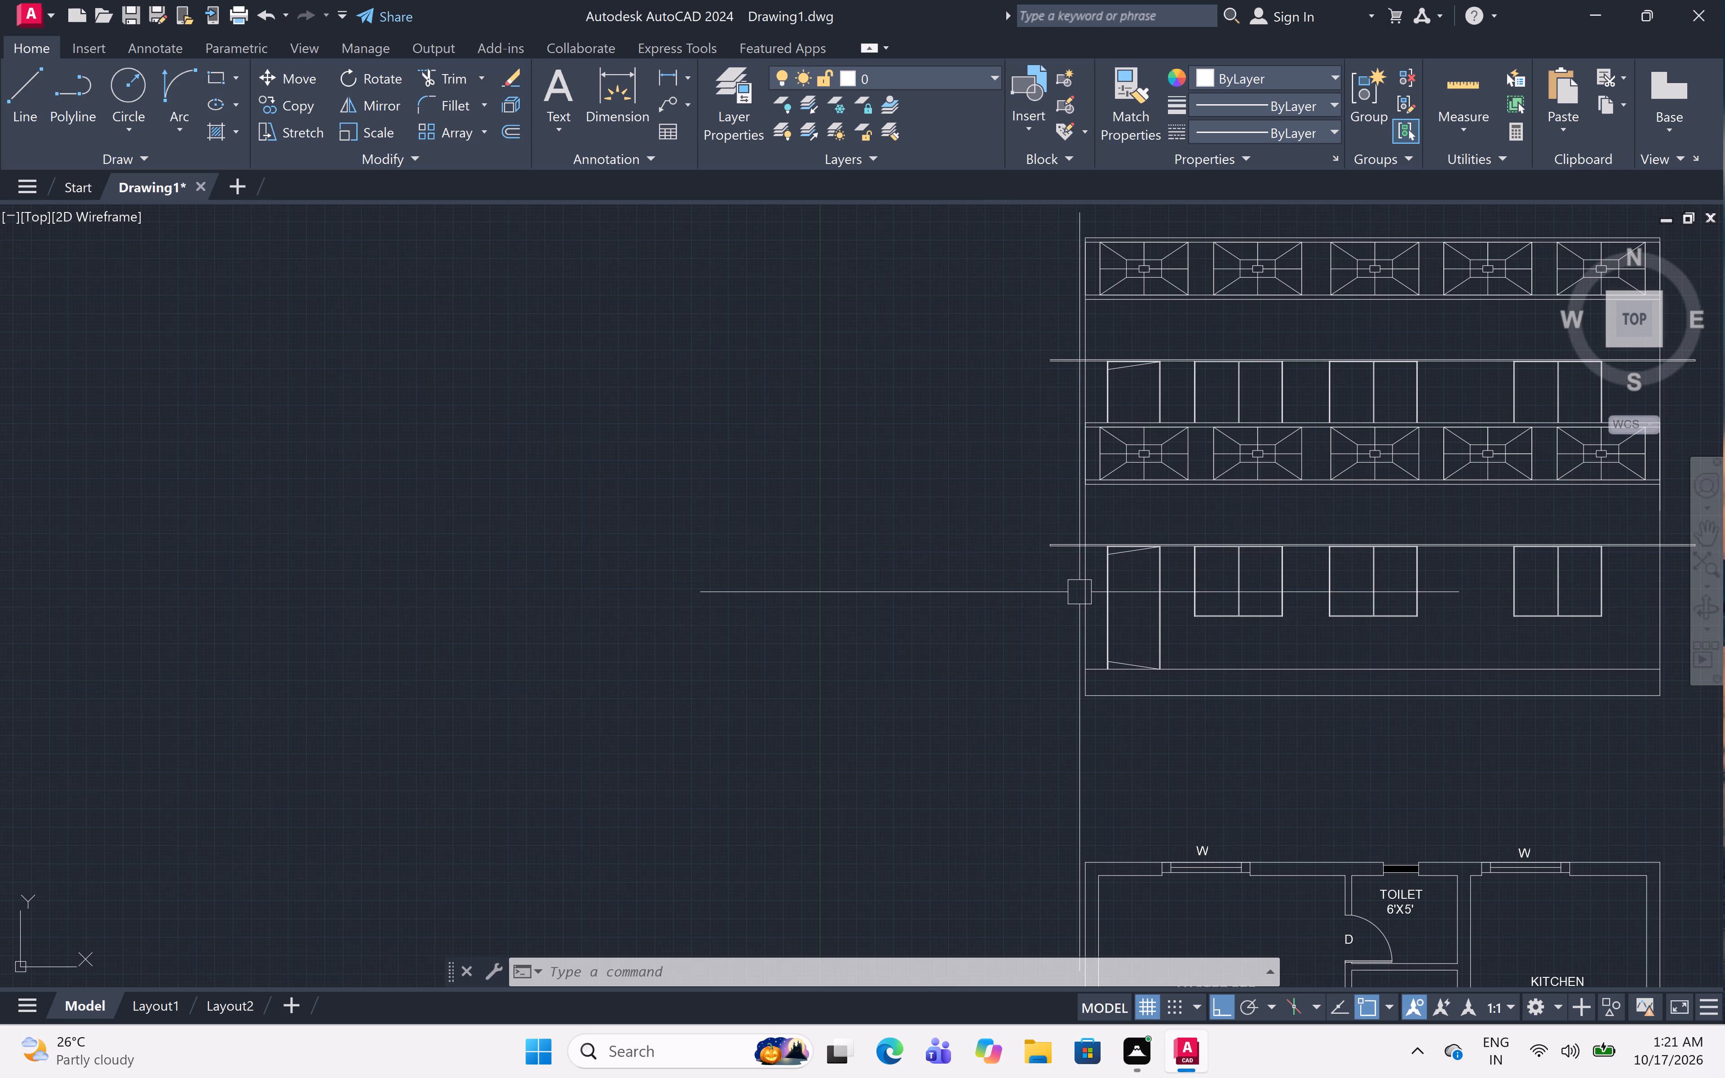
scroll(1124, 596, "up", 2, "ctrl")
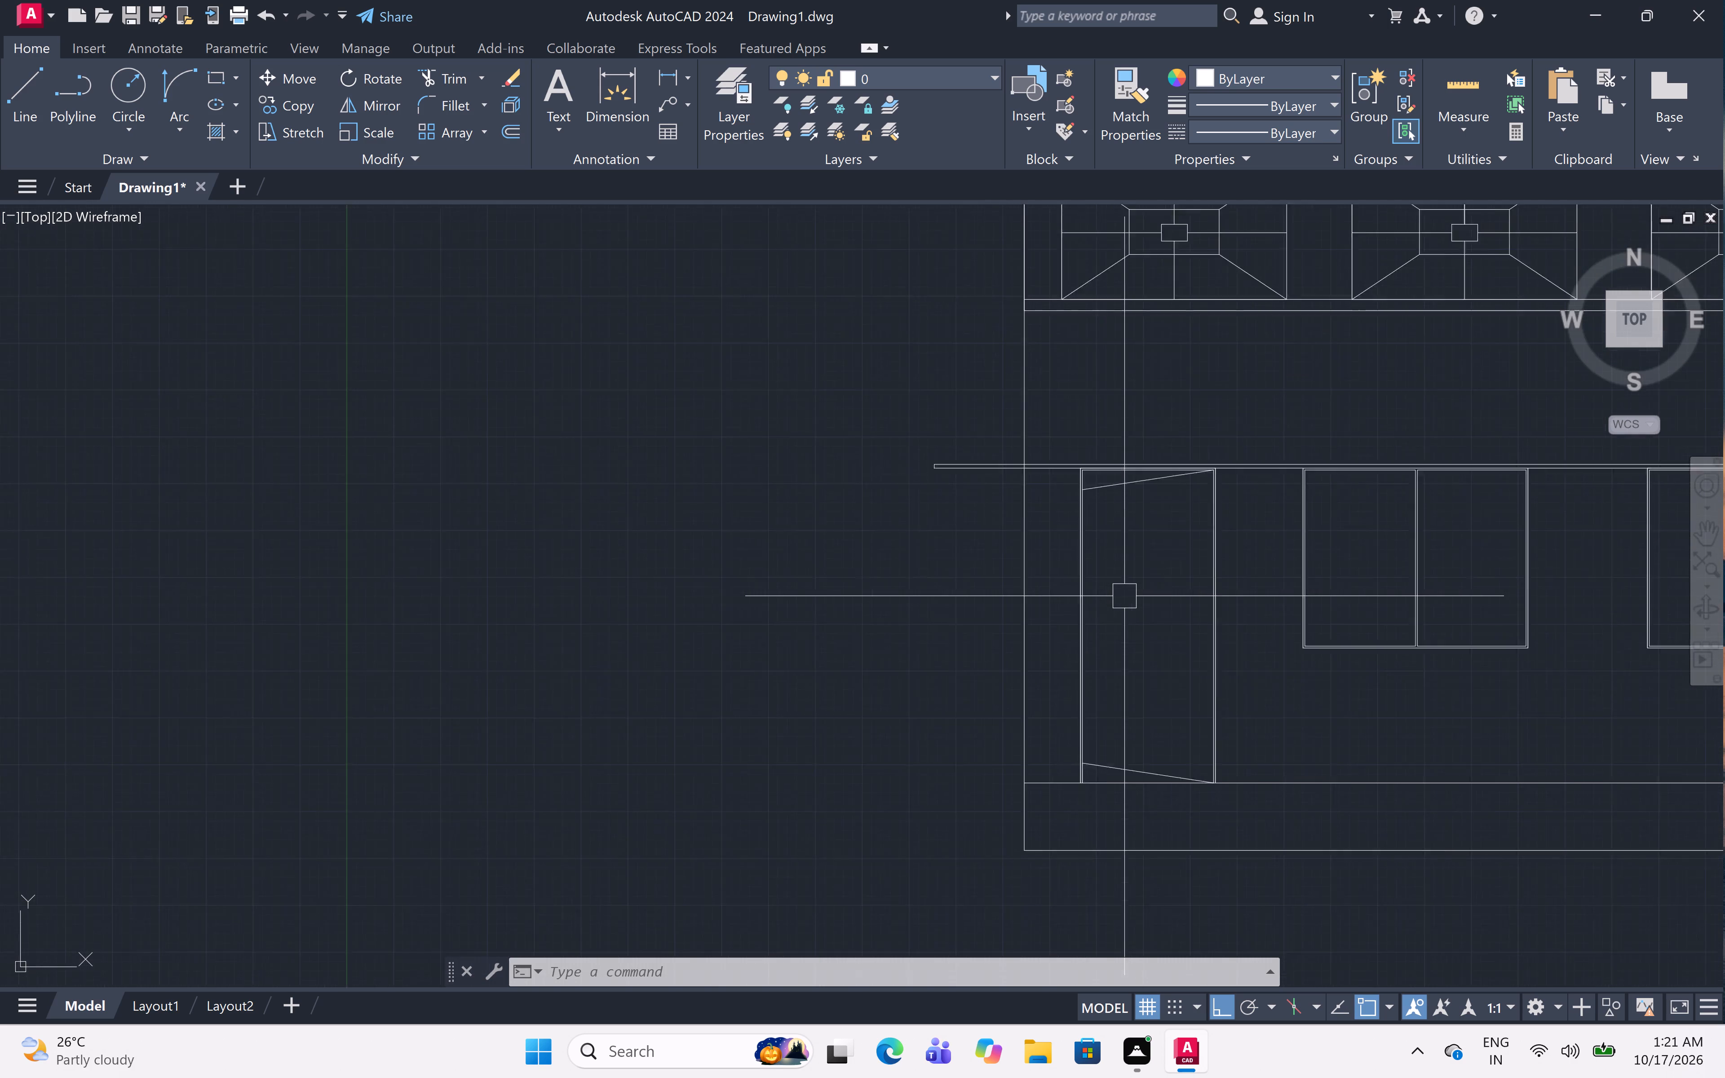
scroll(1124, 596, "up", 1, "ctrl")
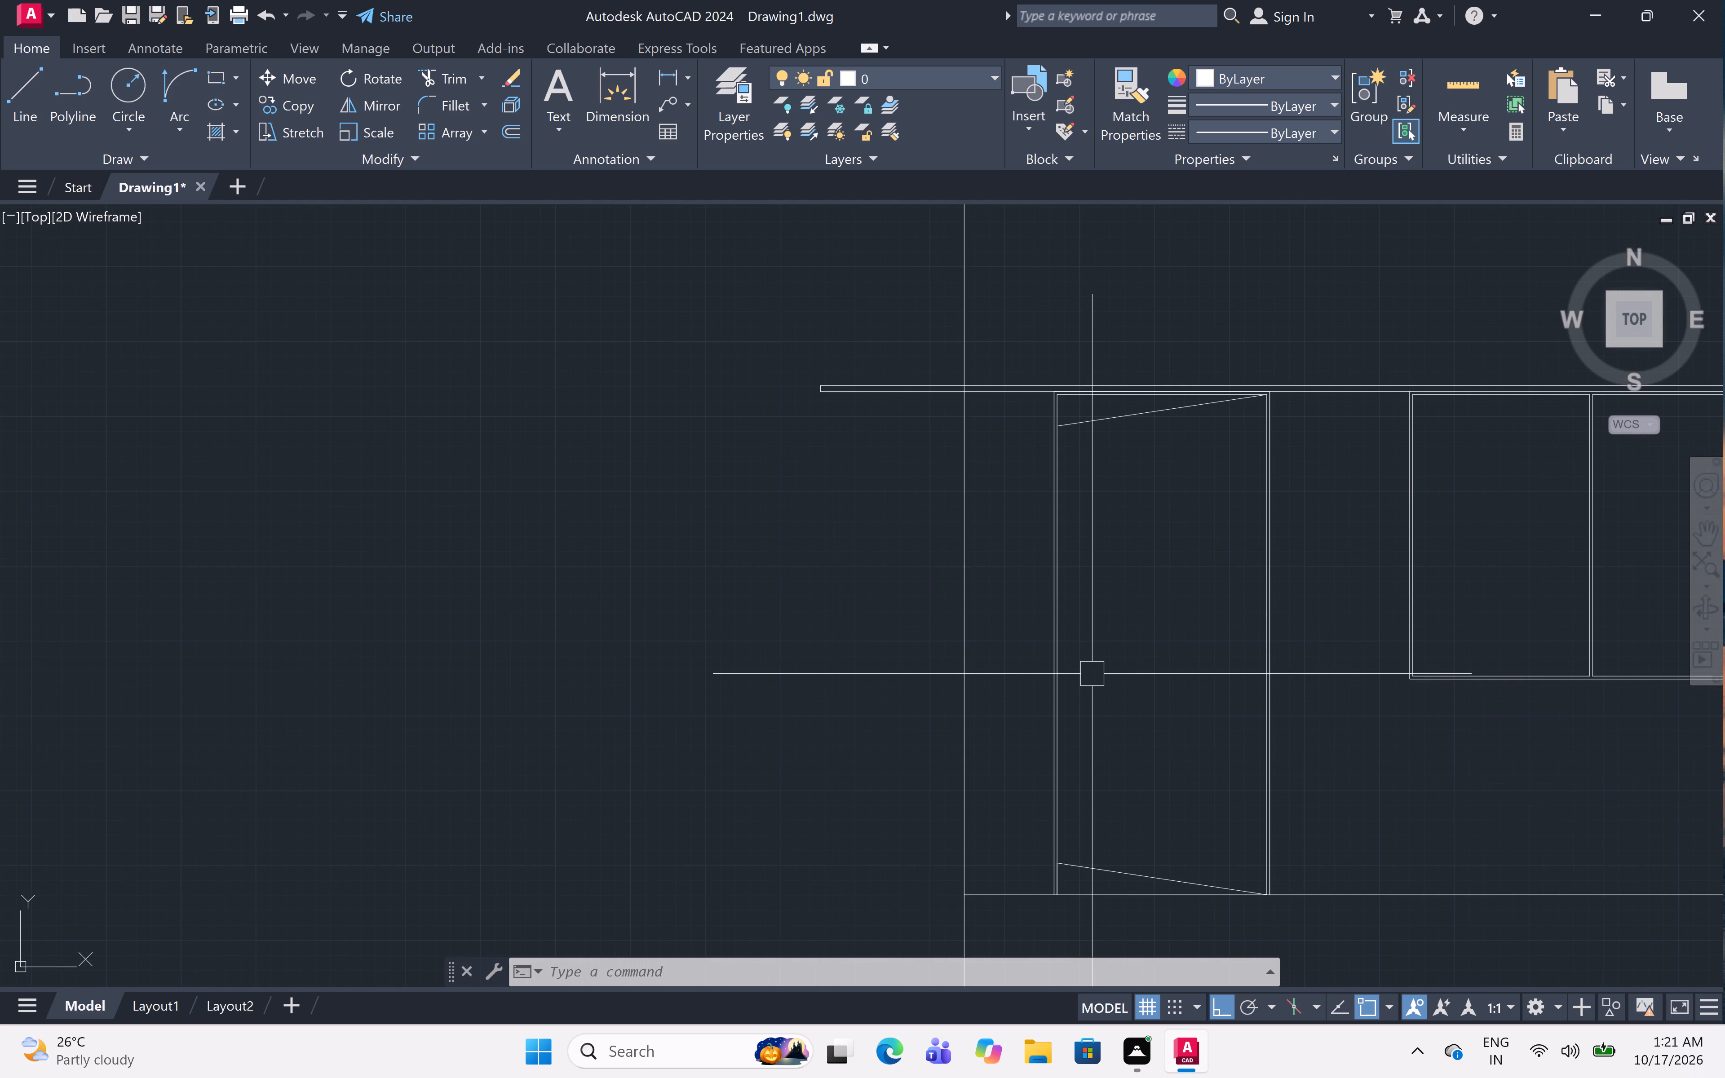
type("C")
key("space")
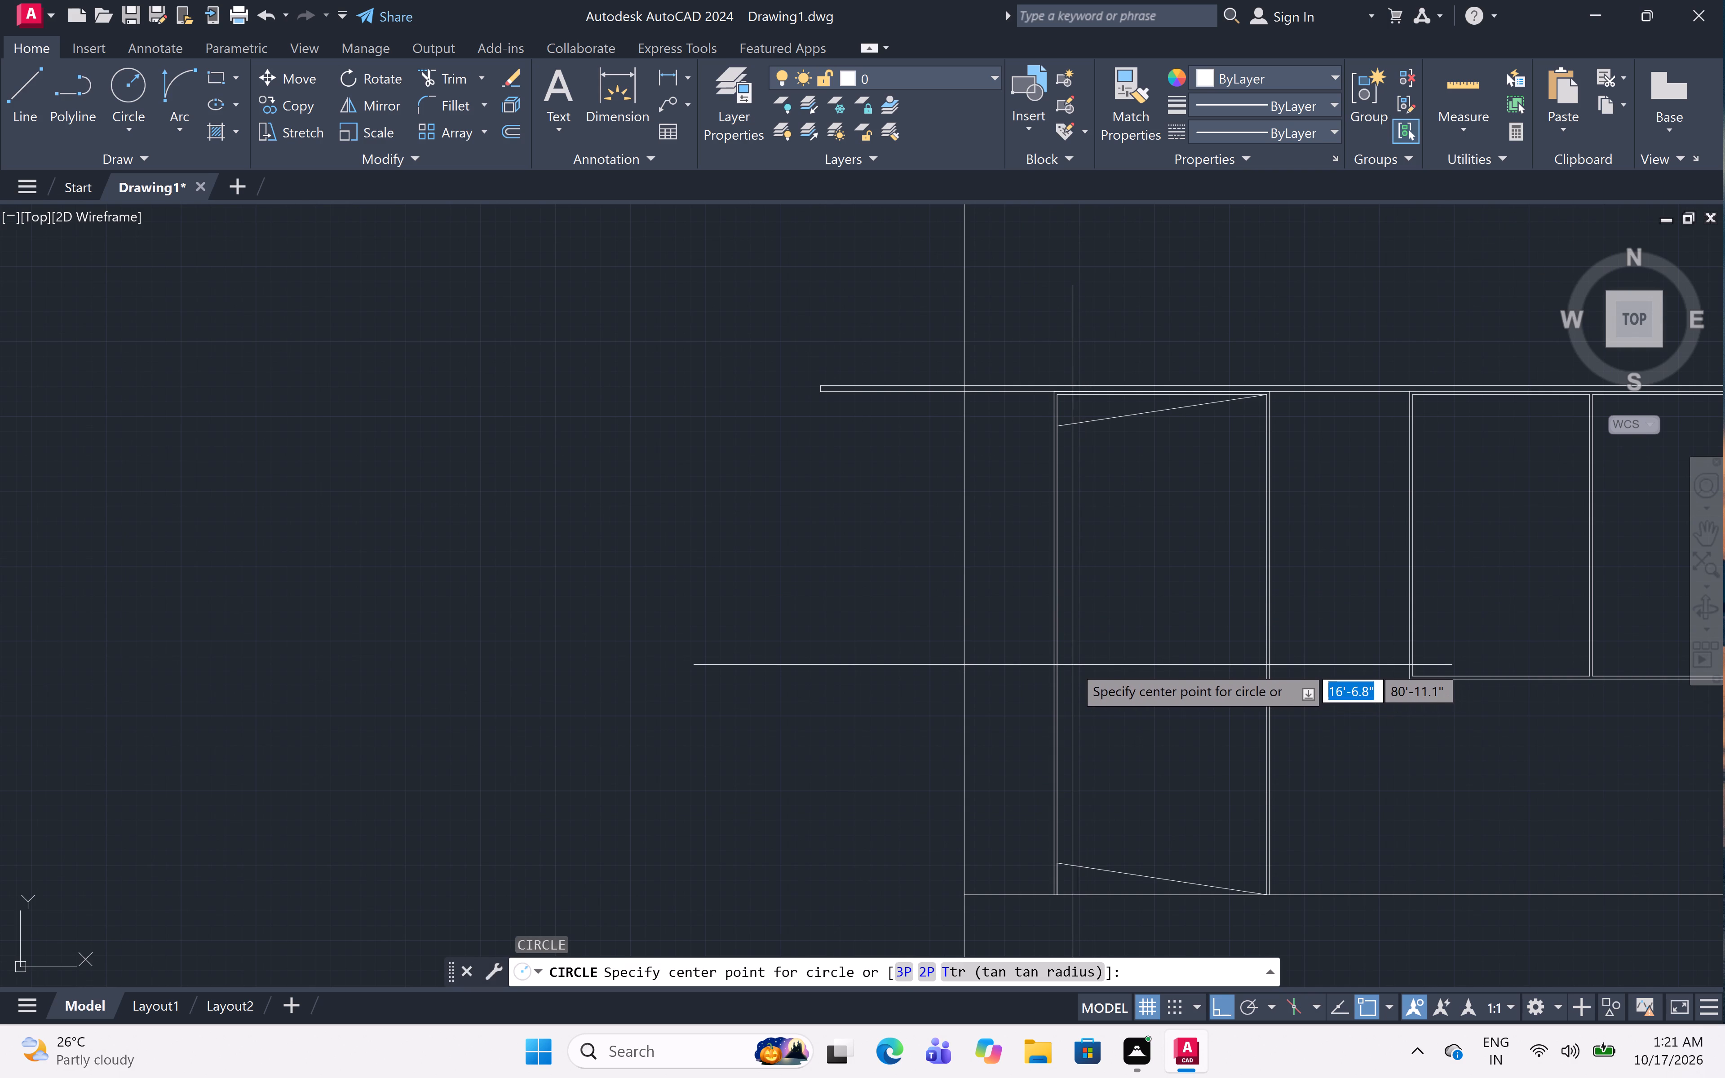
left_click(1073, 665)
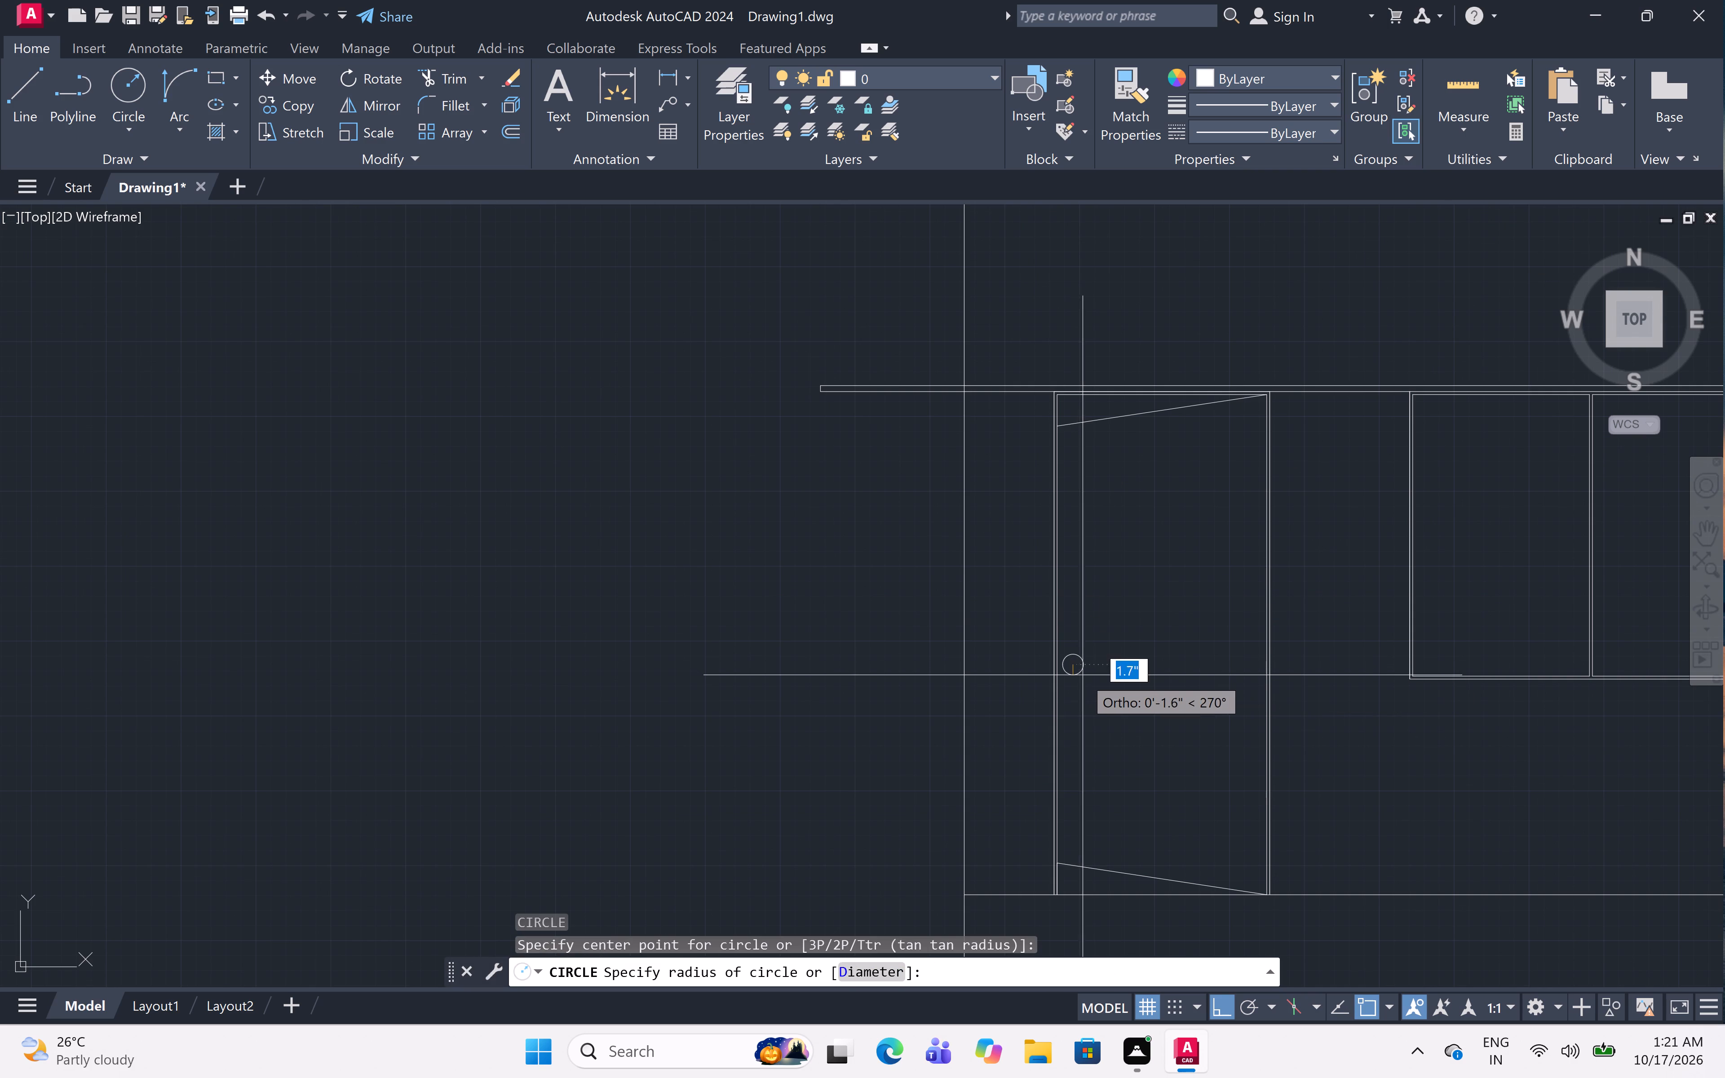
left_click(1084, 676)
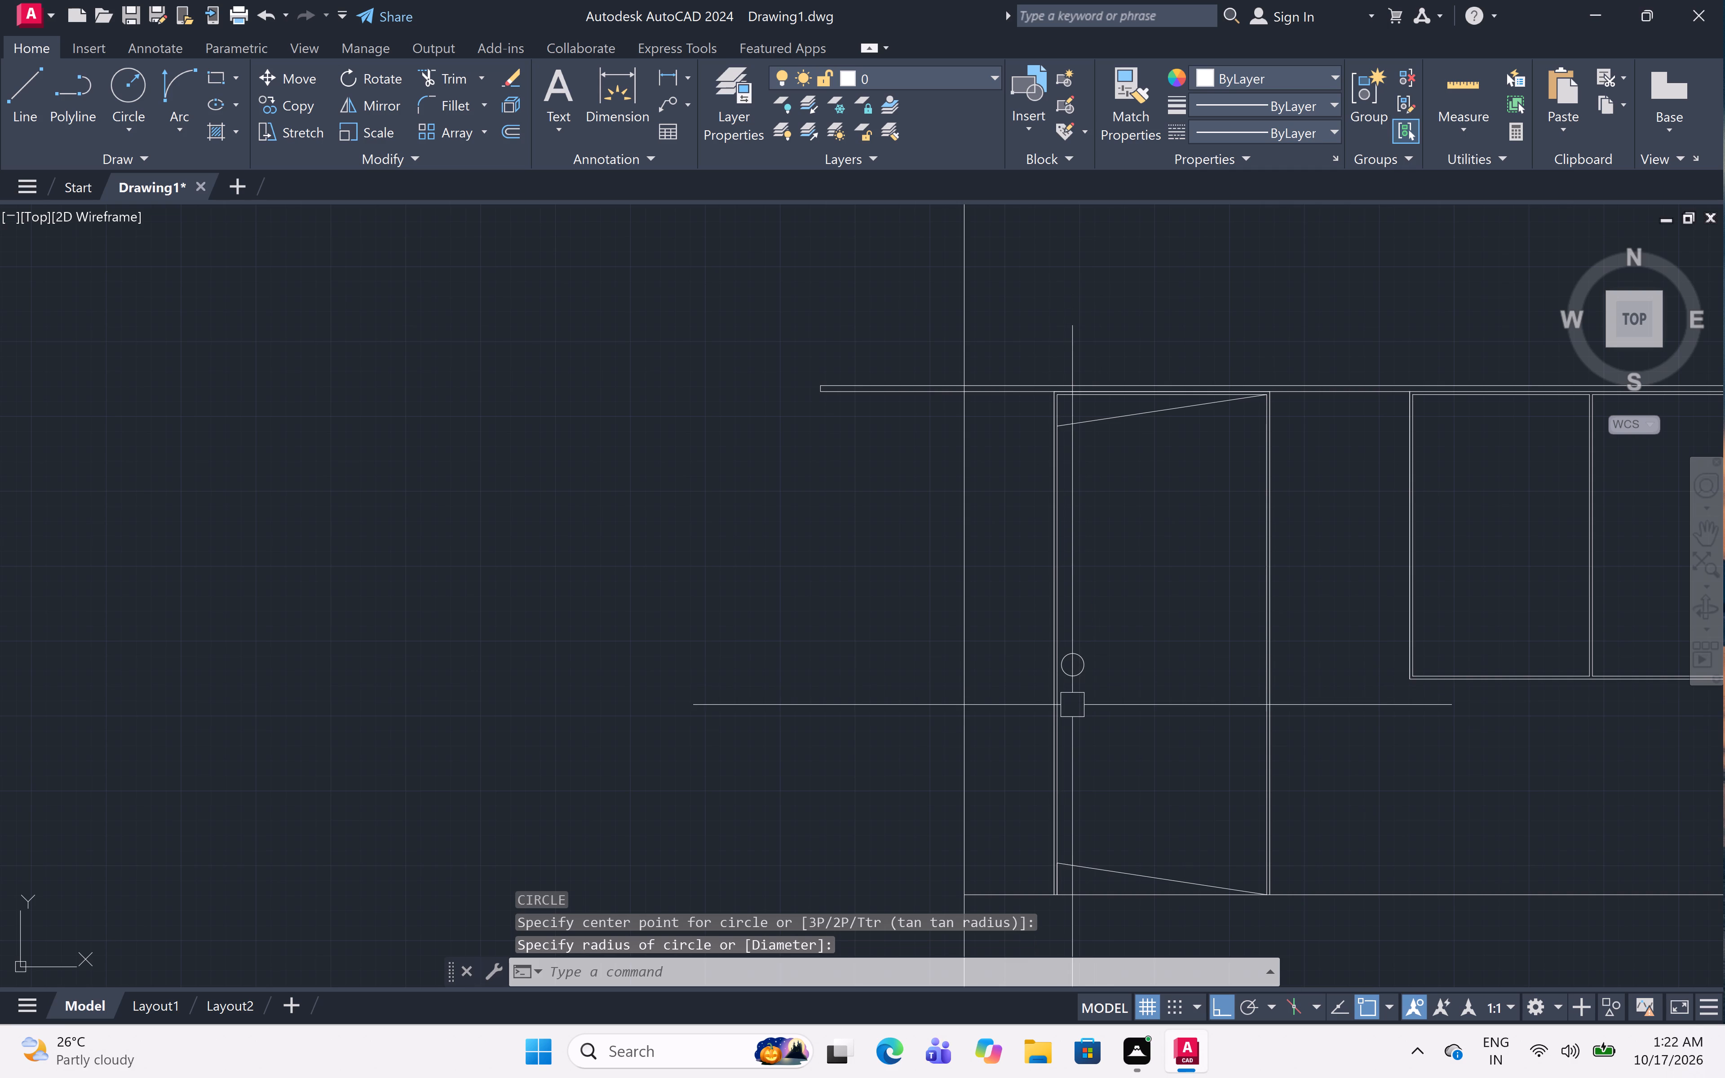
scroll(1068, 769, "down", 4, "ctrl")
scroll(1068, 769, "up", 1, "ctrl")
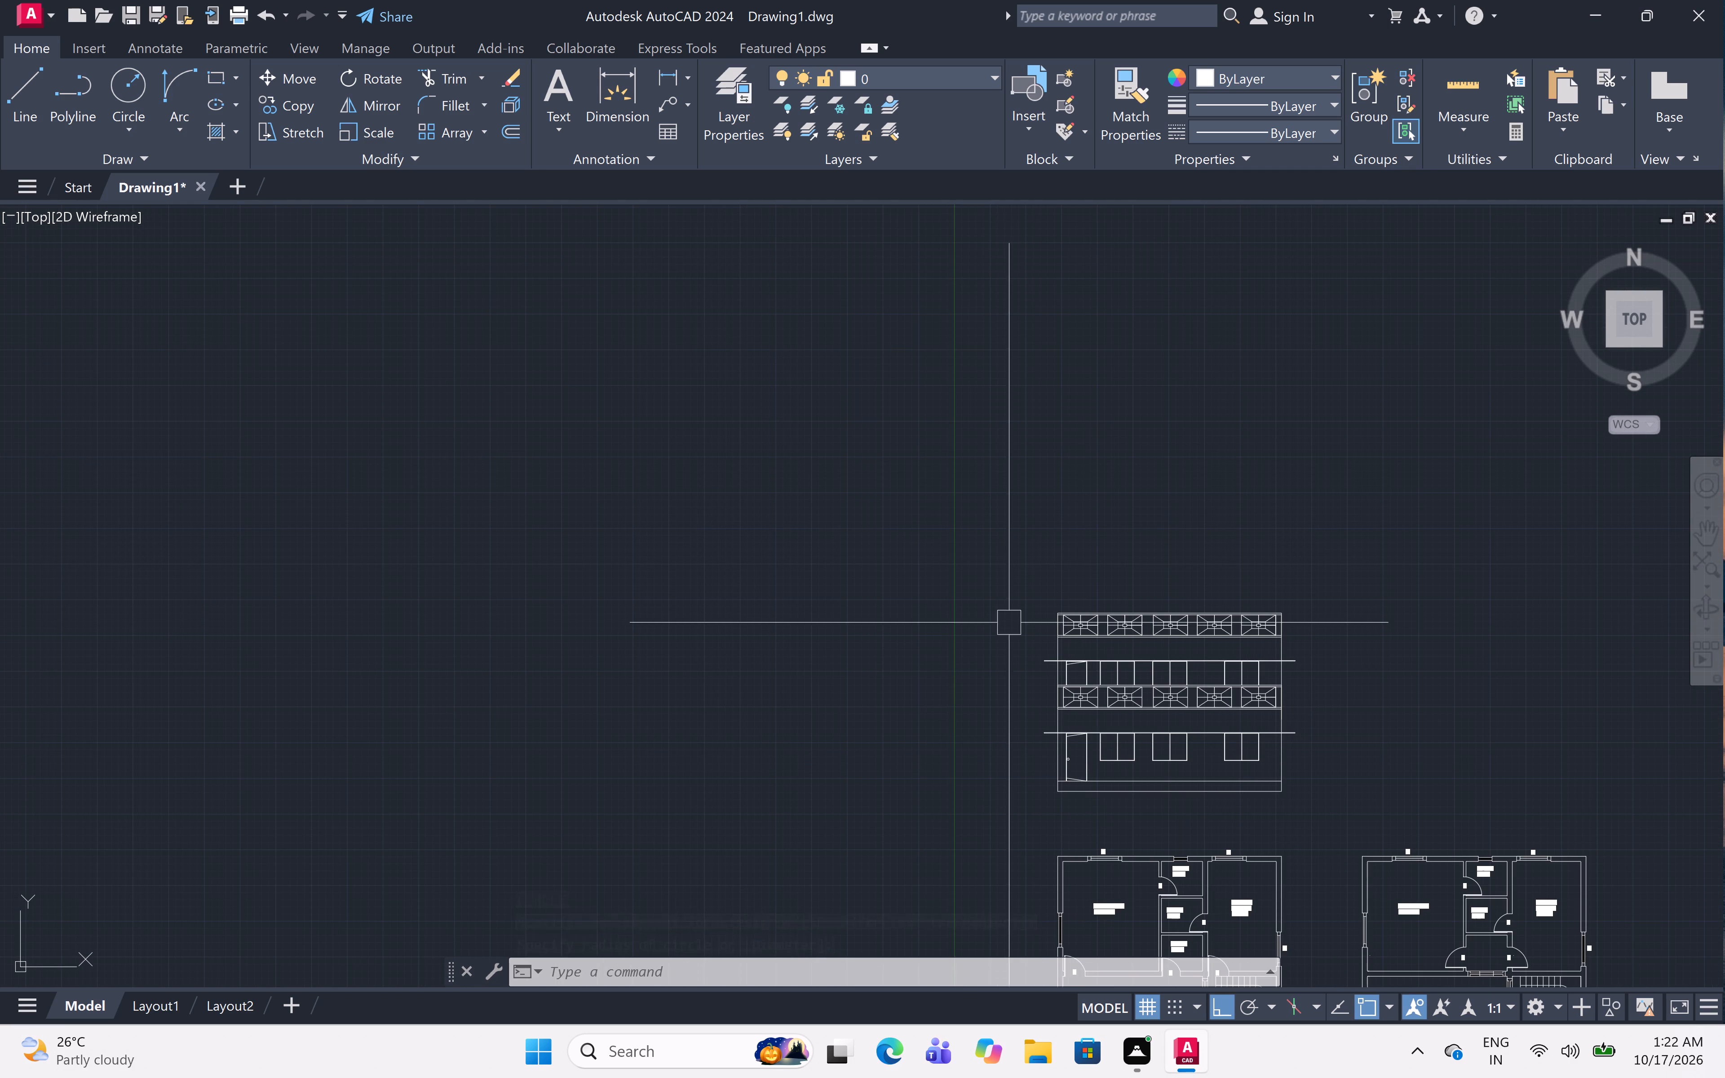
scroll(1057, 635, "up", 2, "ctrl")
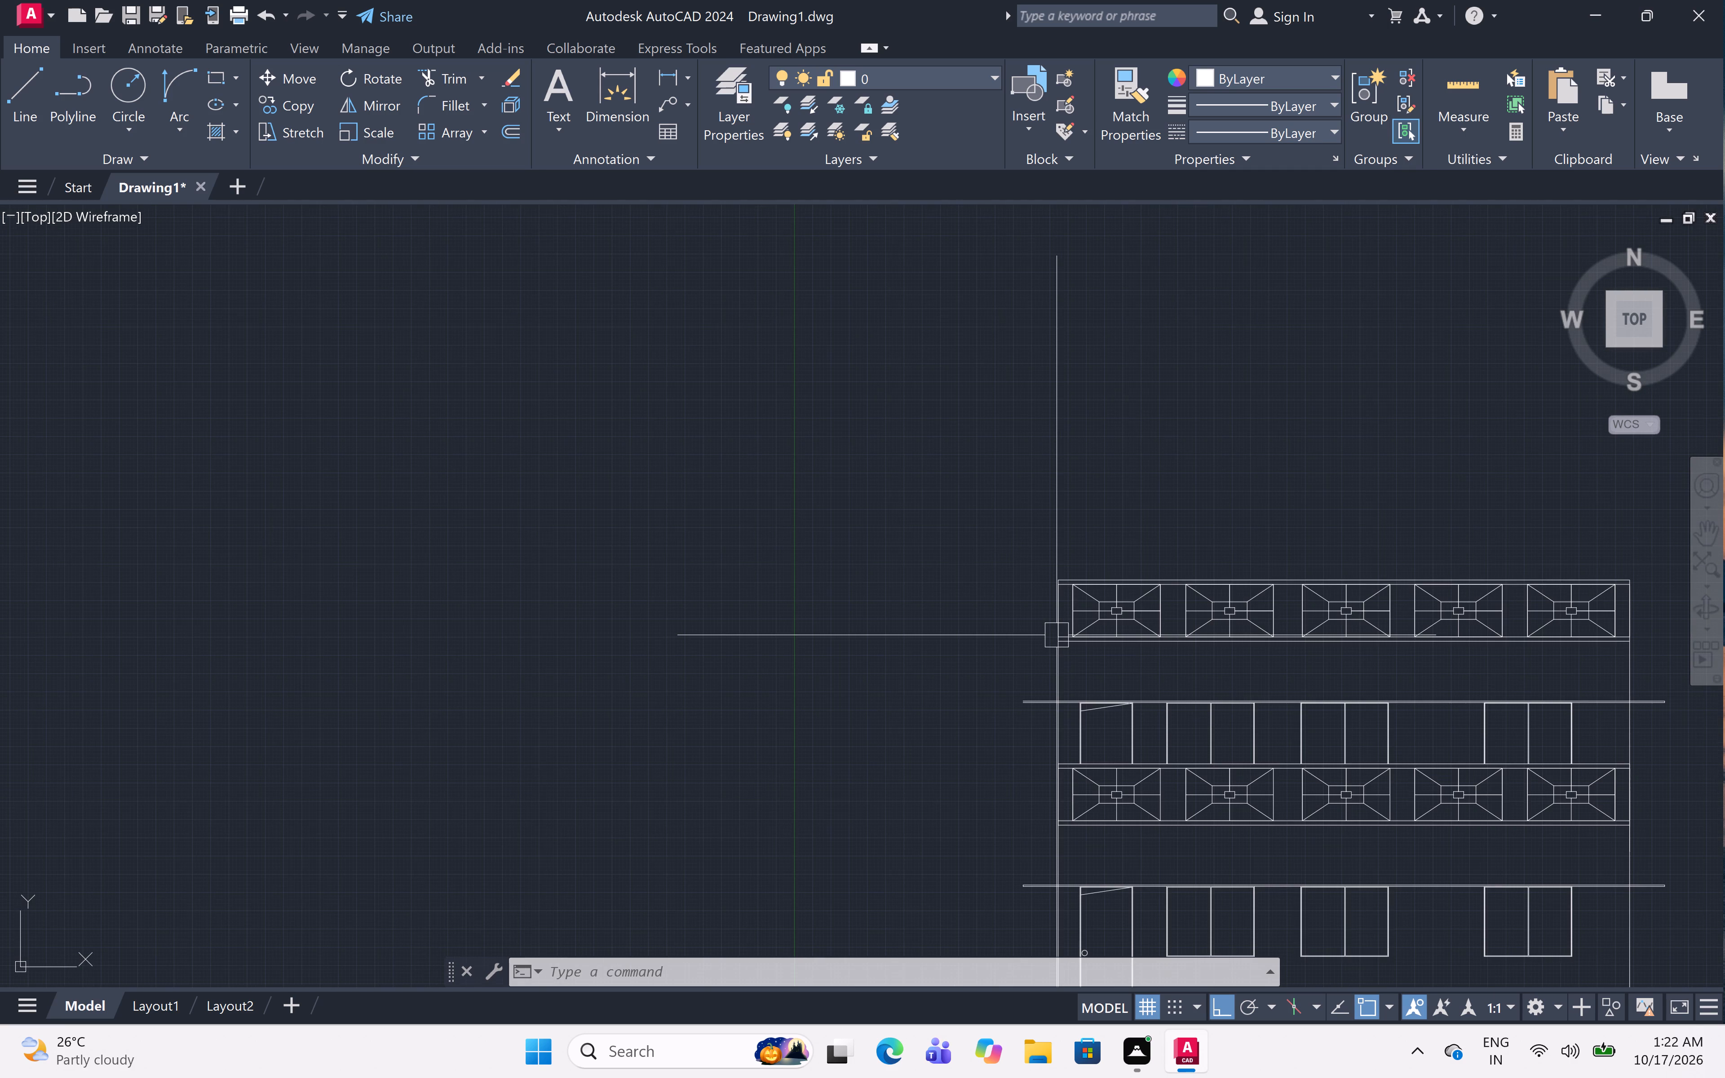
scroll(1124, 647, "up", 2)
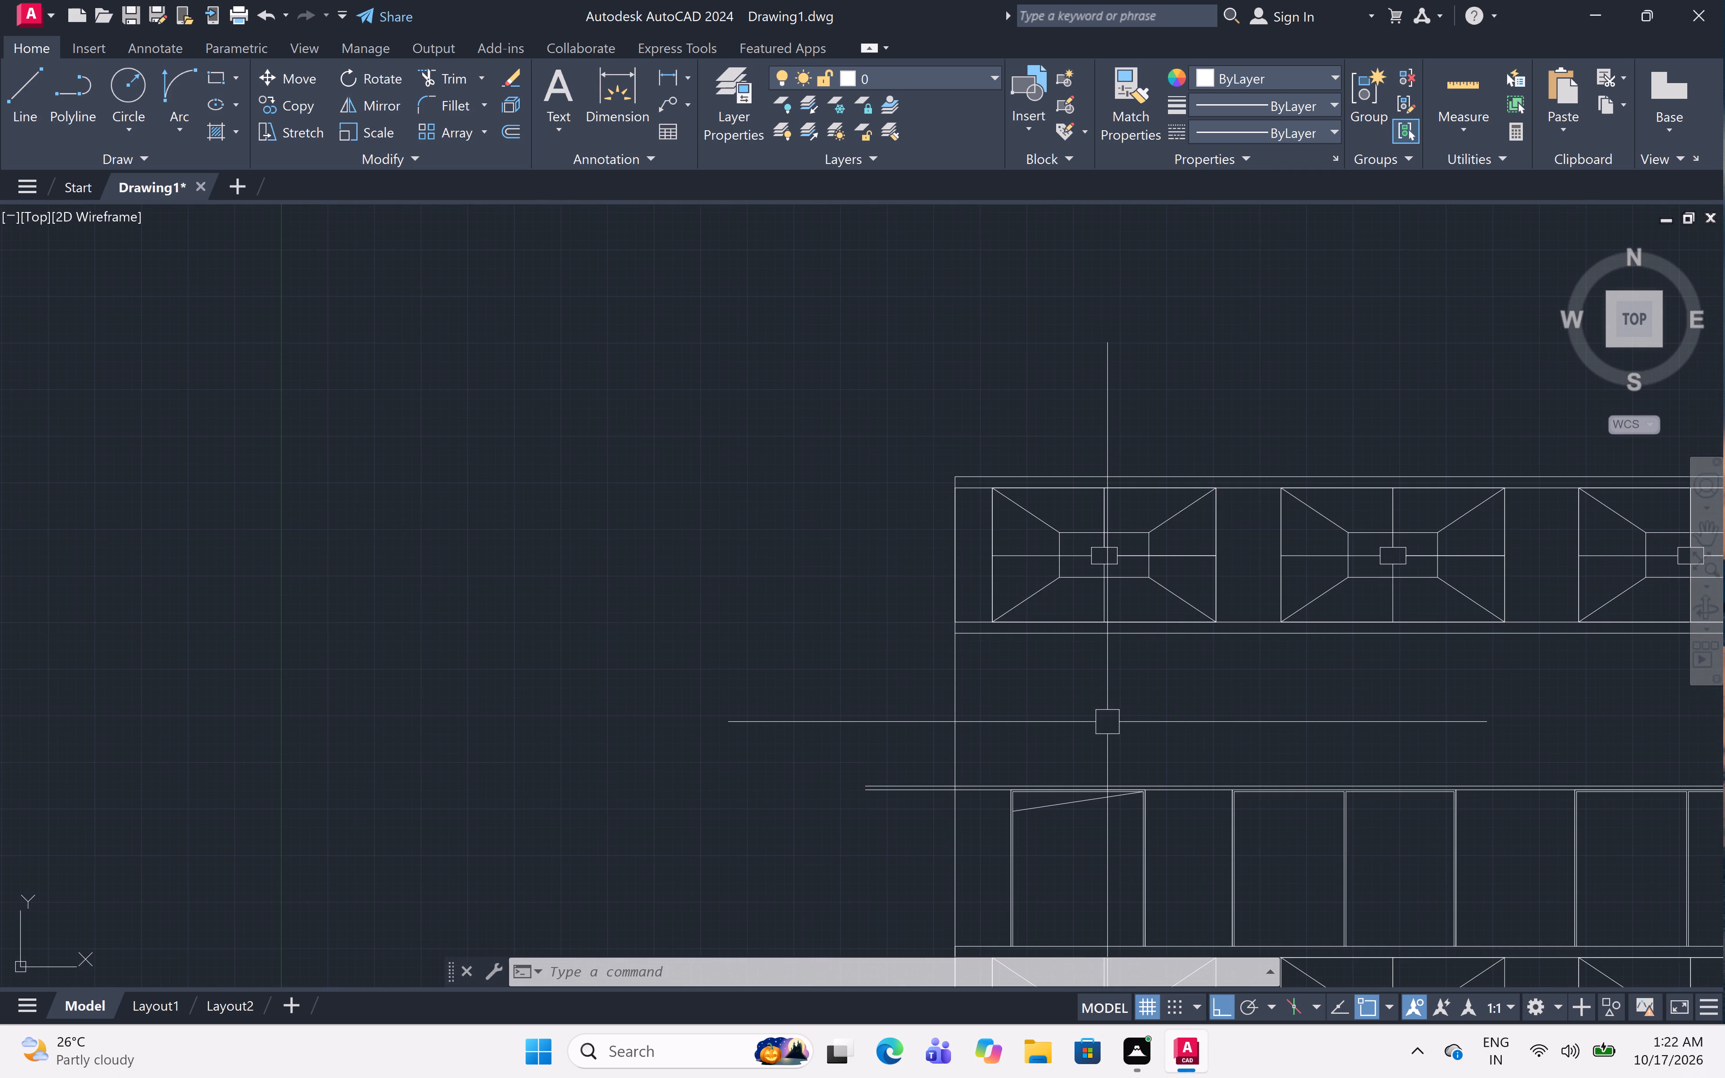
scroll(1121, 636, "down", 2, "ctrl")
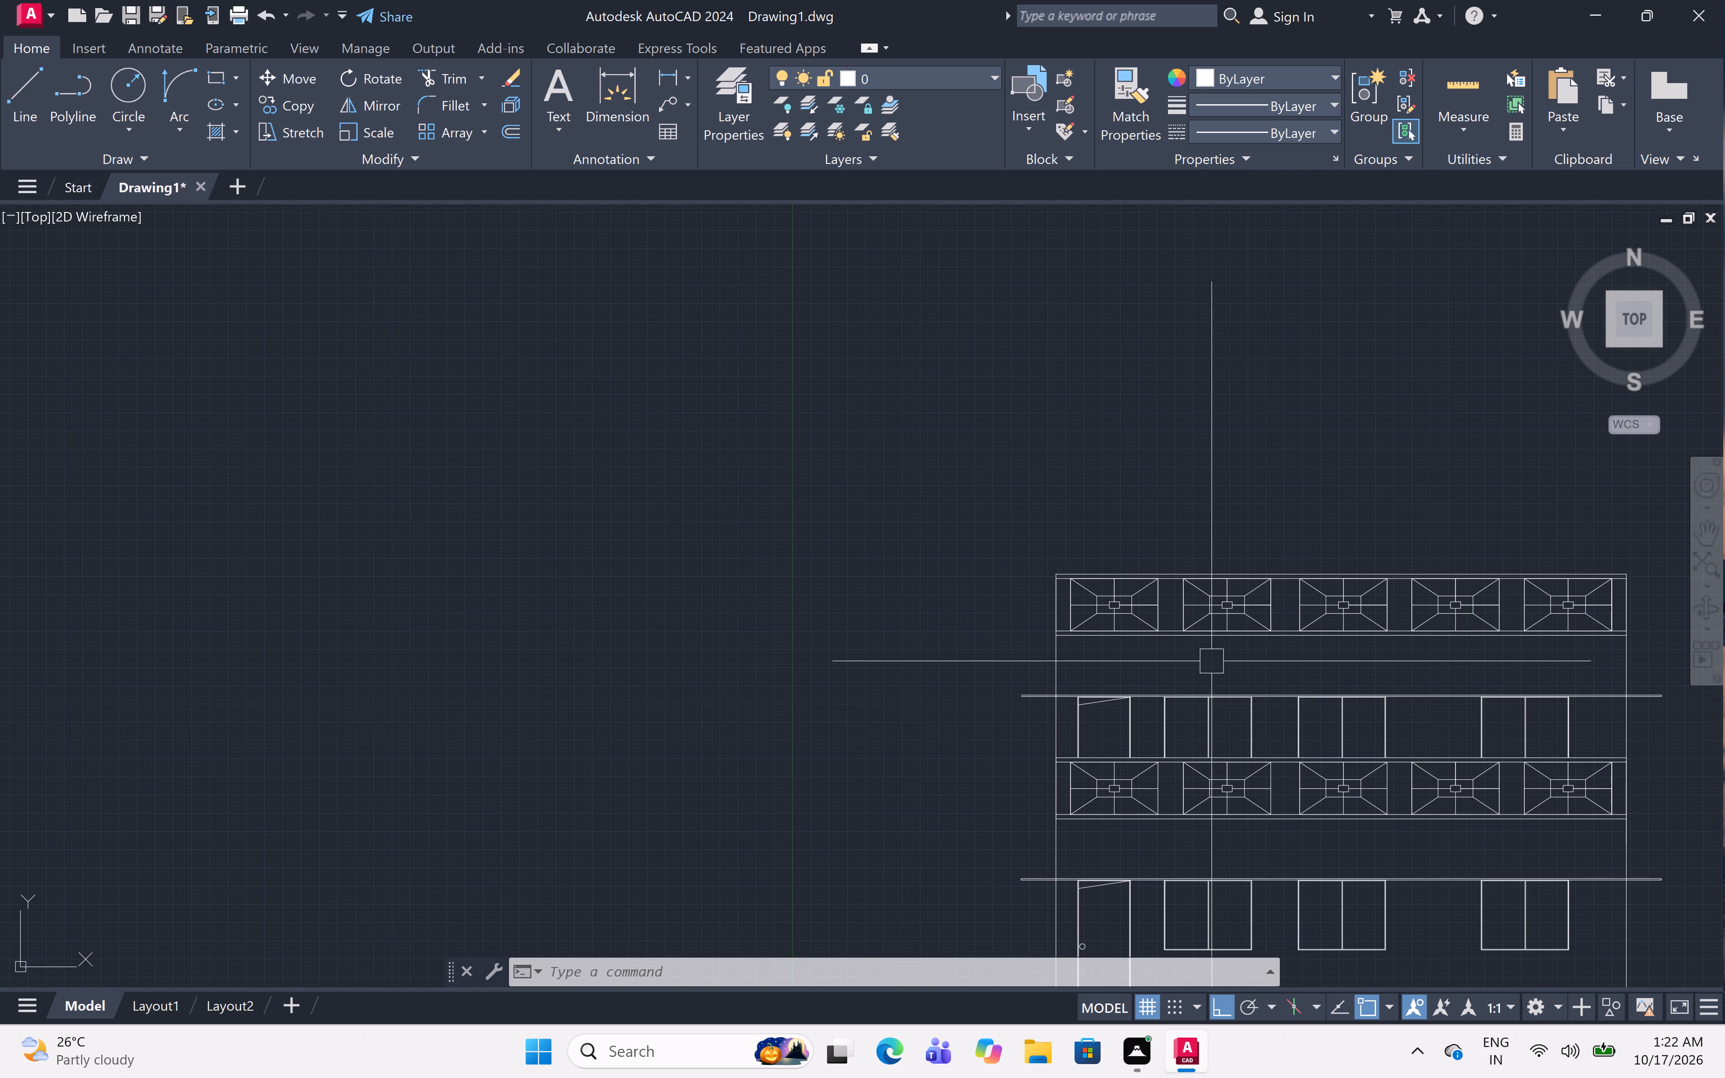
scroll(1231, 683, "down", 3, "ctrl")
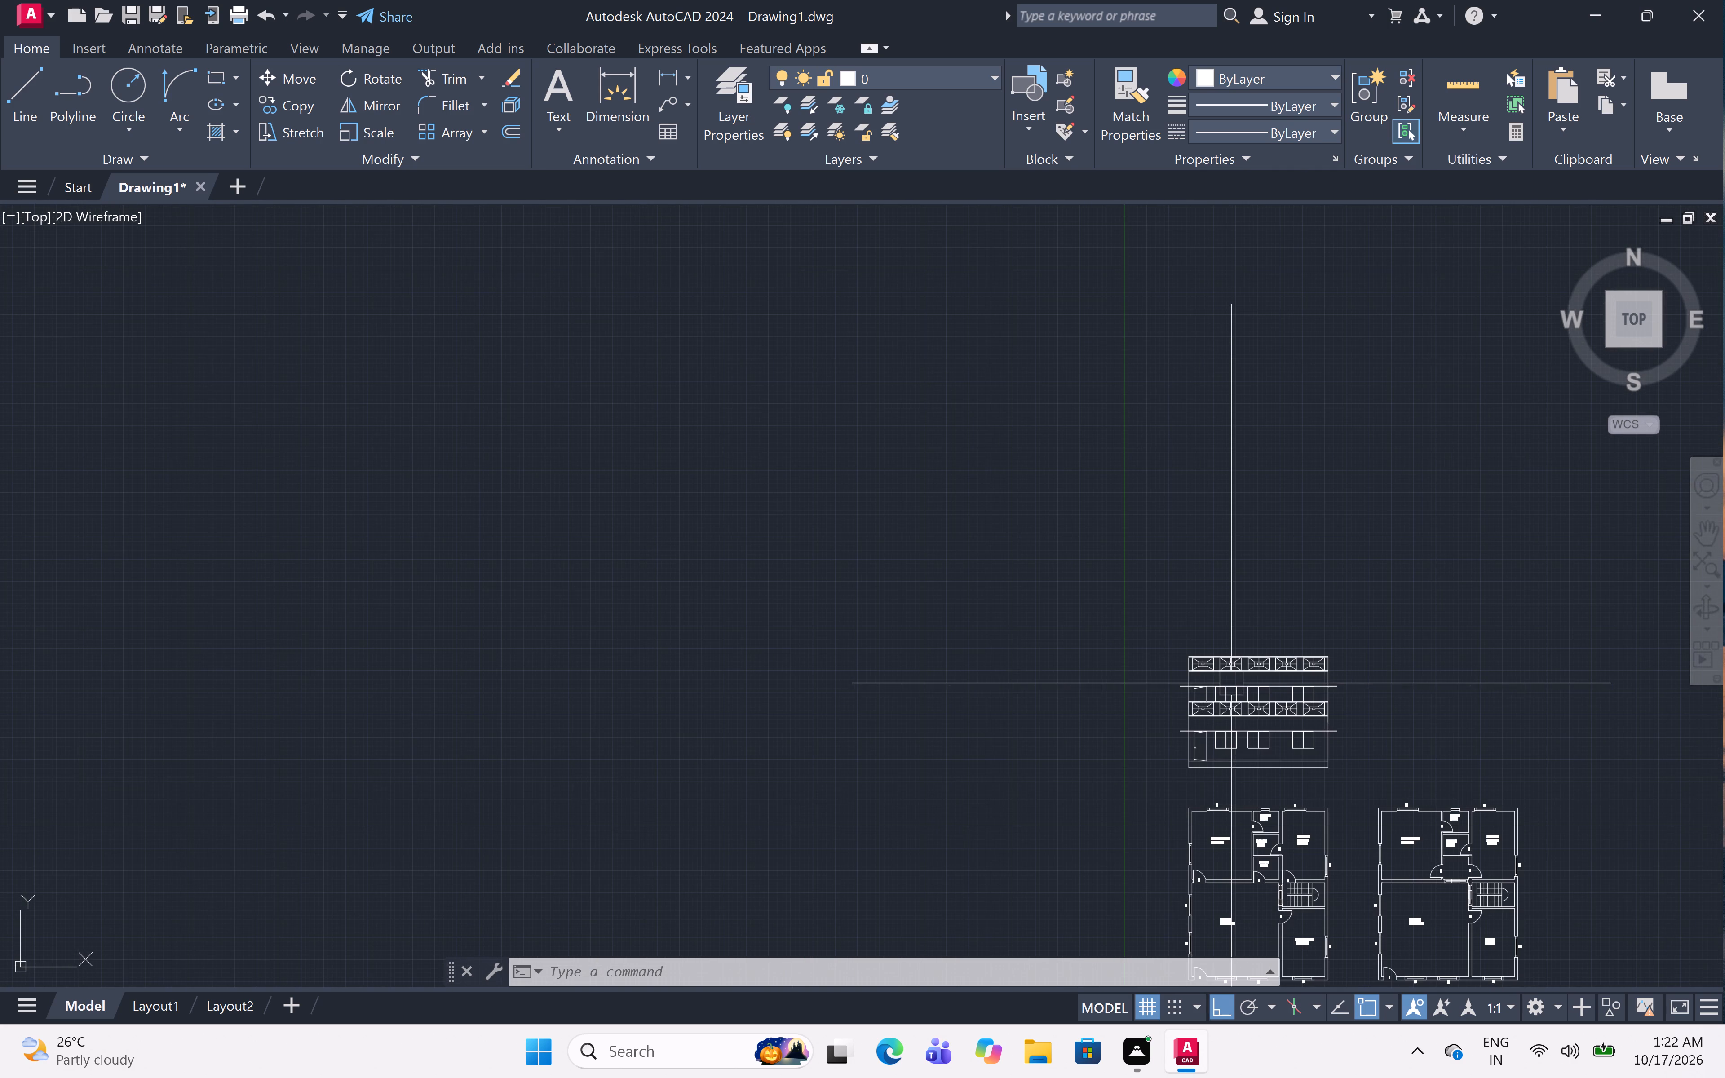
Draw a closed line rectangle about 4'-4.8" wide and 1'-6" high beneath the lower-storey door, between the plinth line and base line.
scroll(1227, 755, "up", 6, "ctrl")
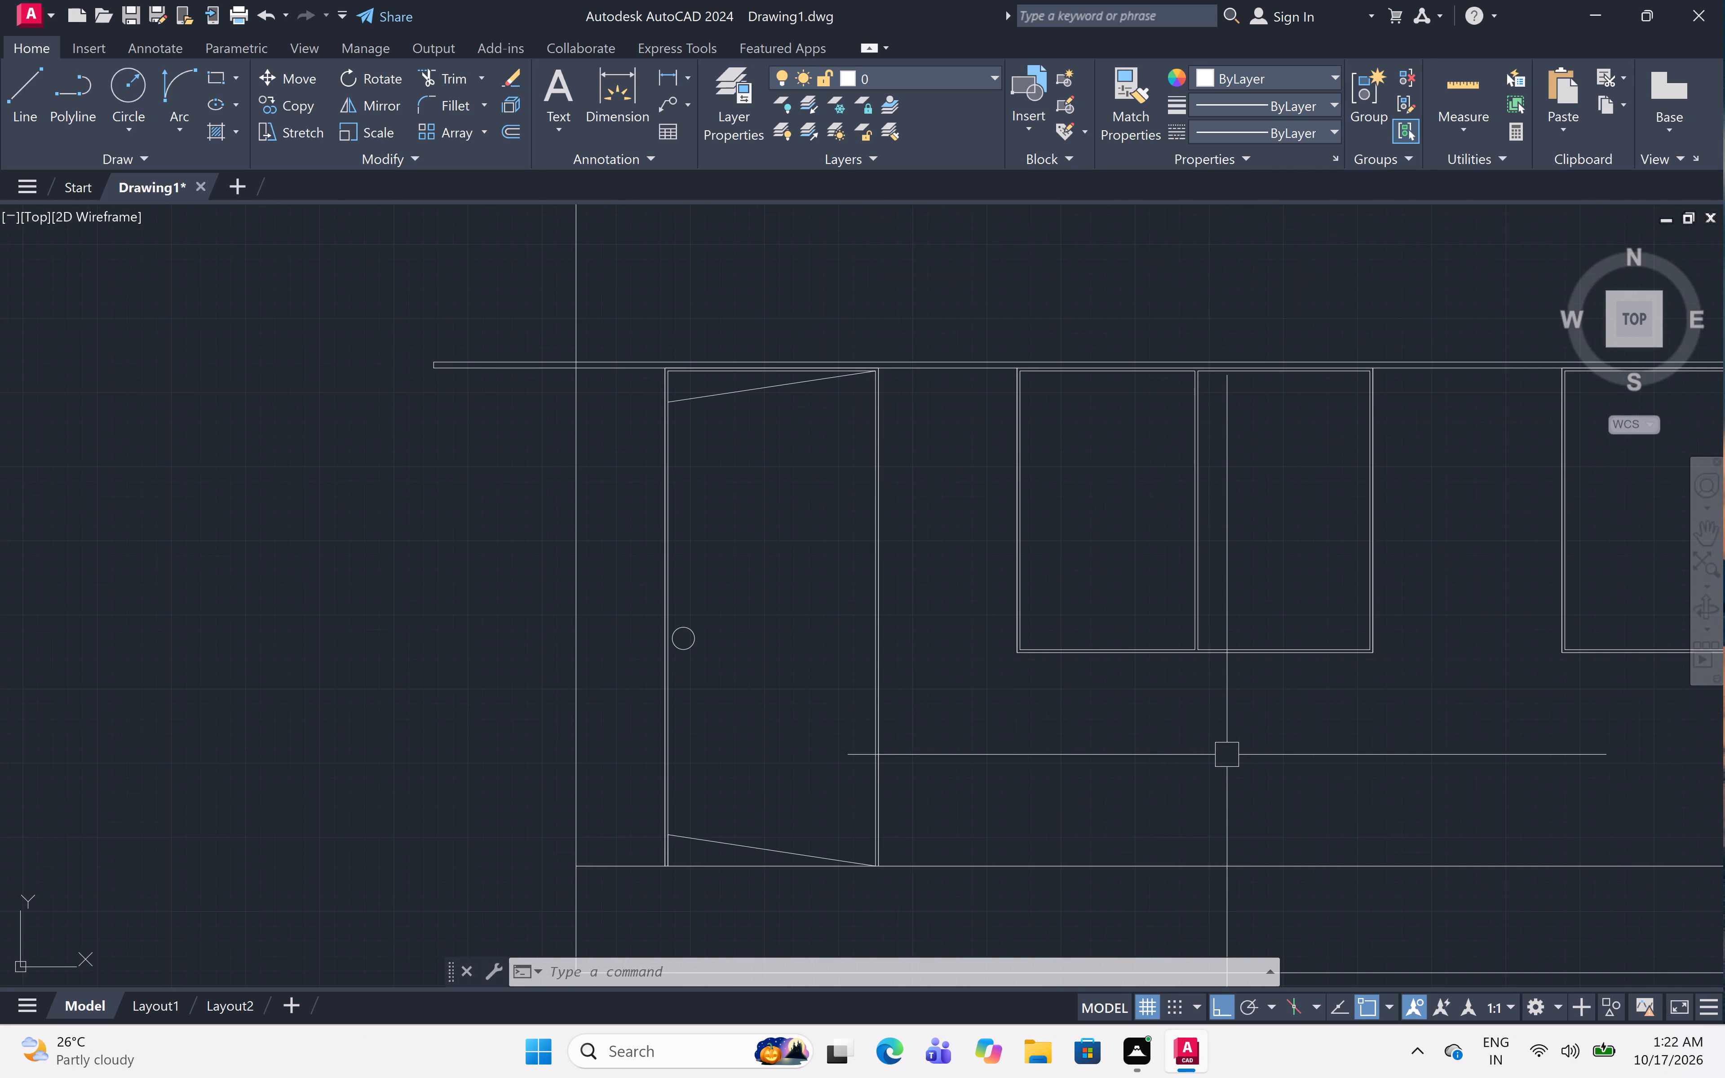
scroll(1227, 755, "down", 1, "ctrl")
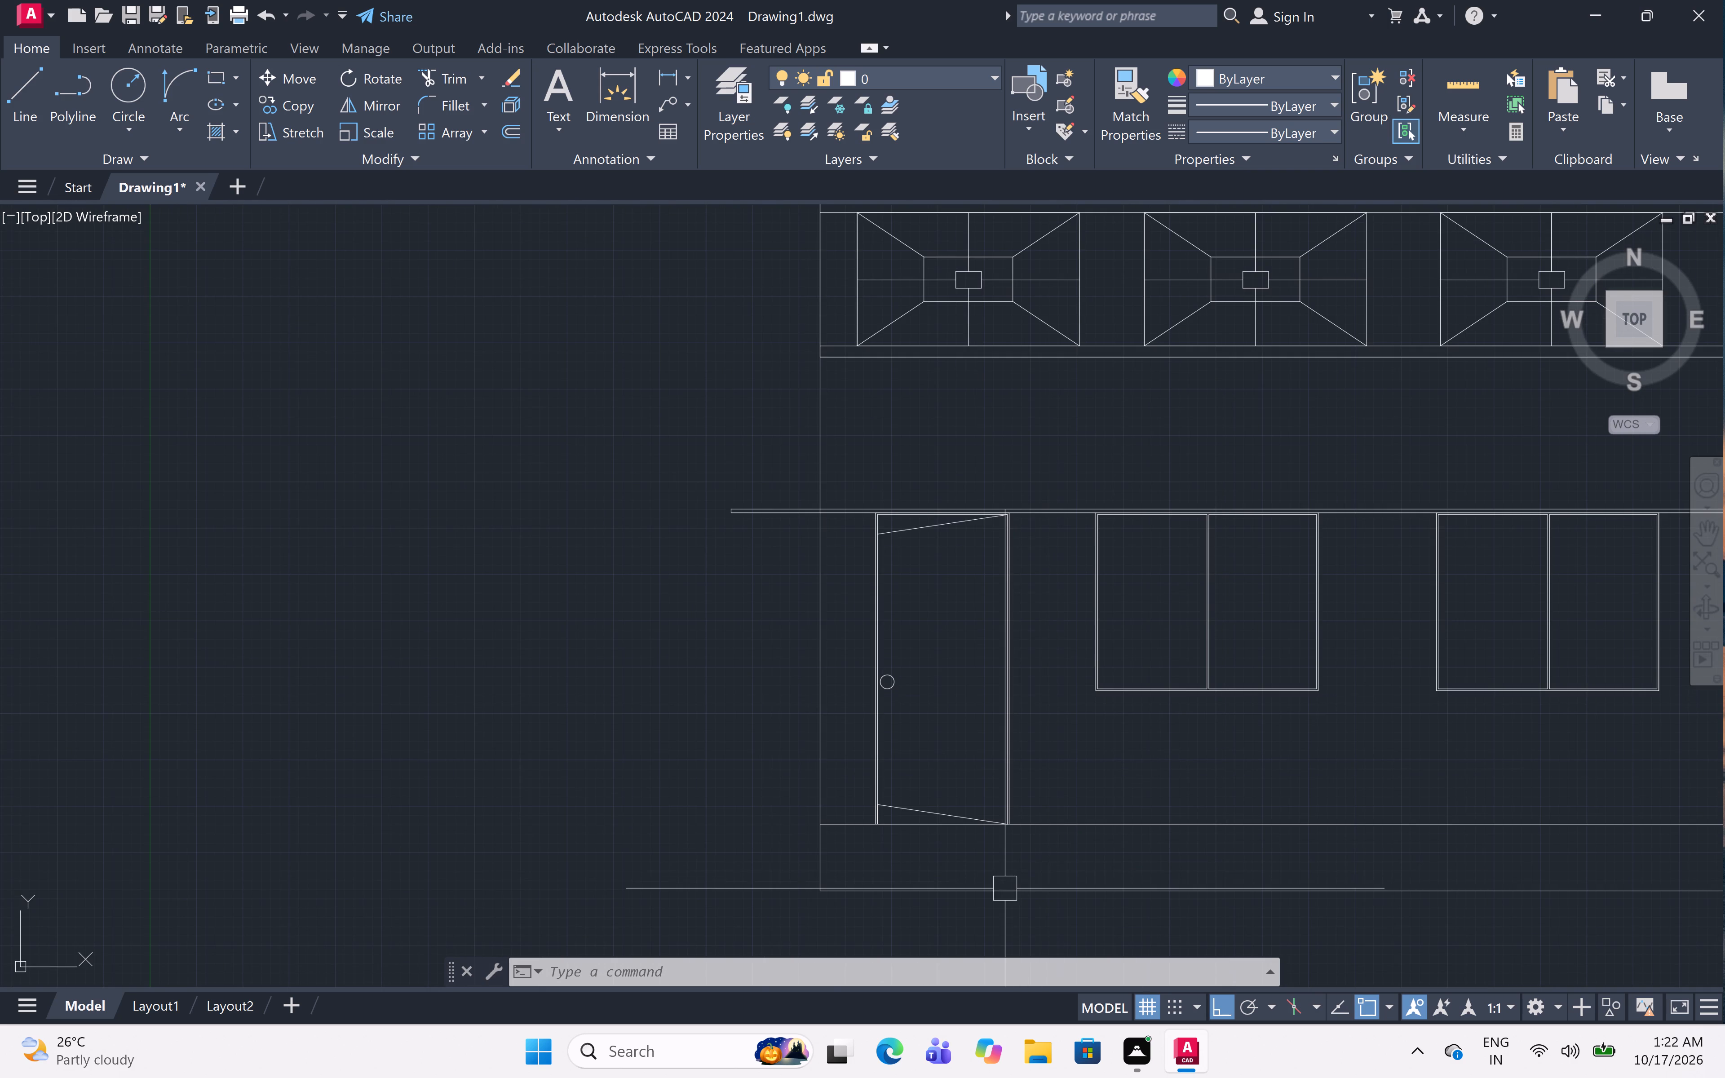
type("L")
key("space")
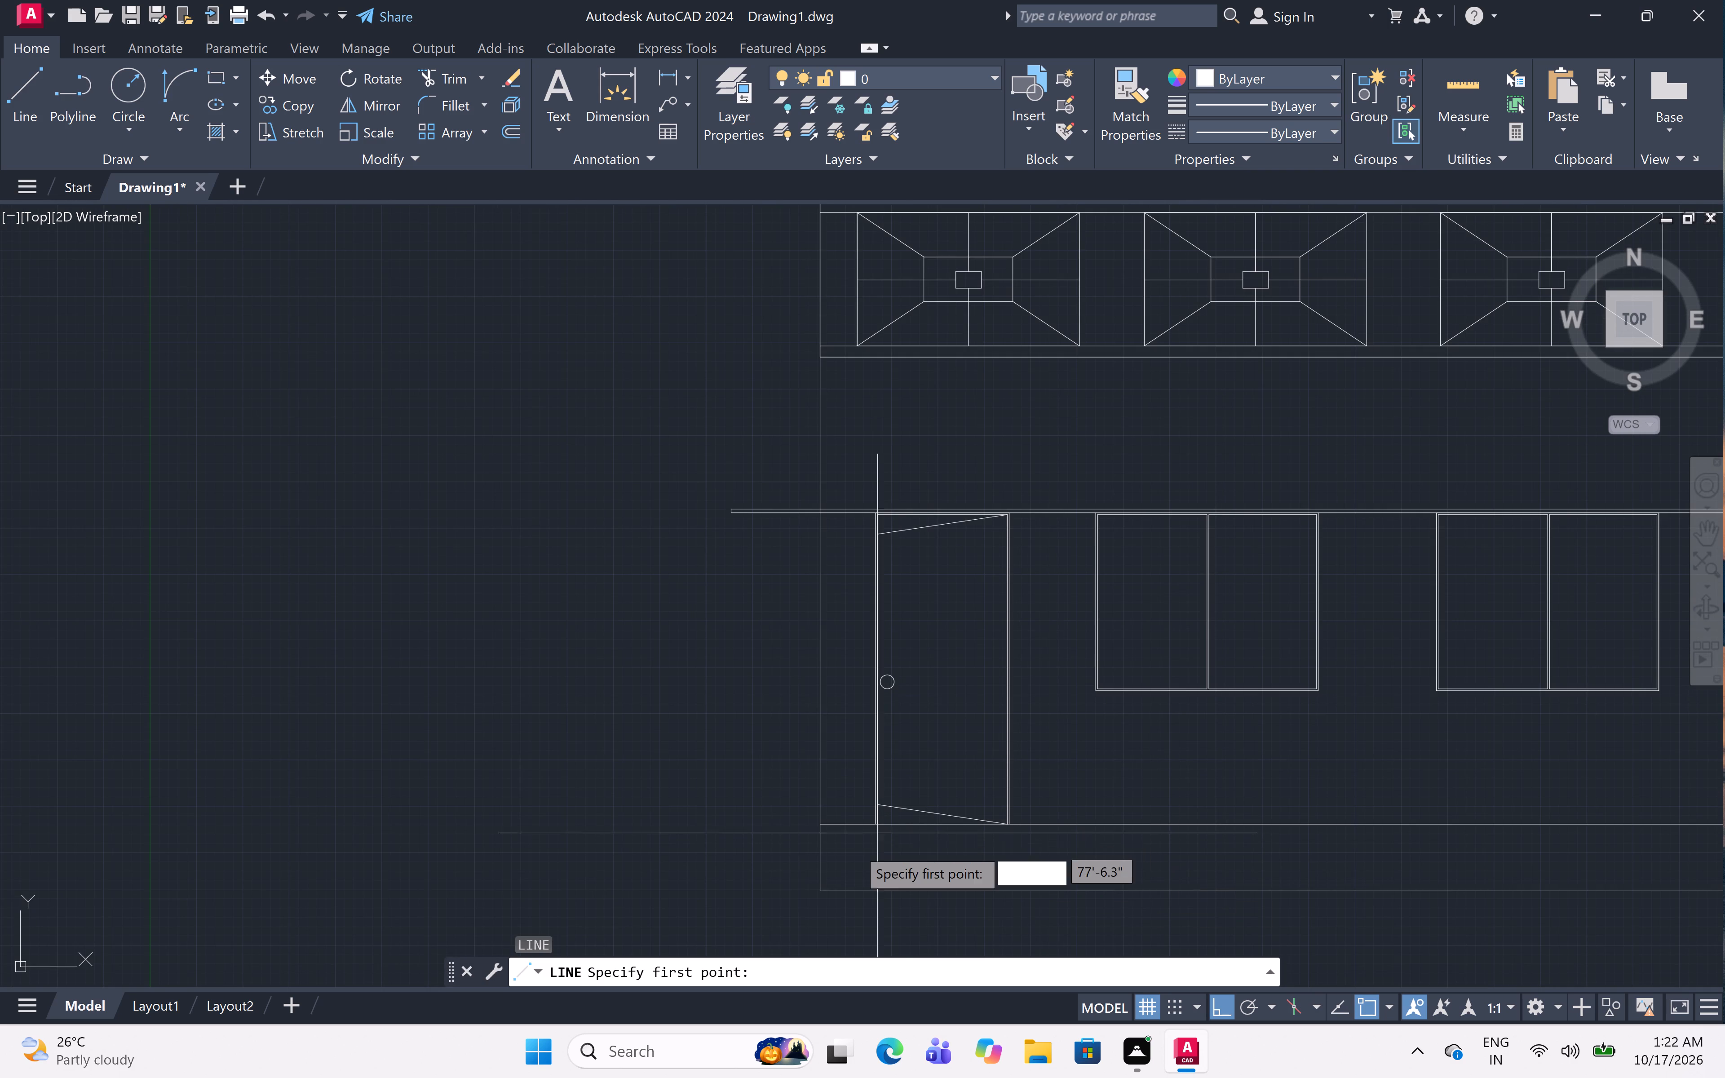
left_click(853, 822)
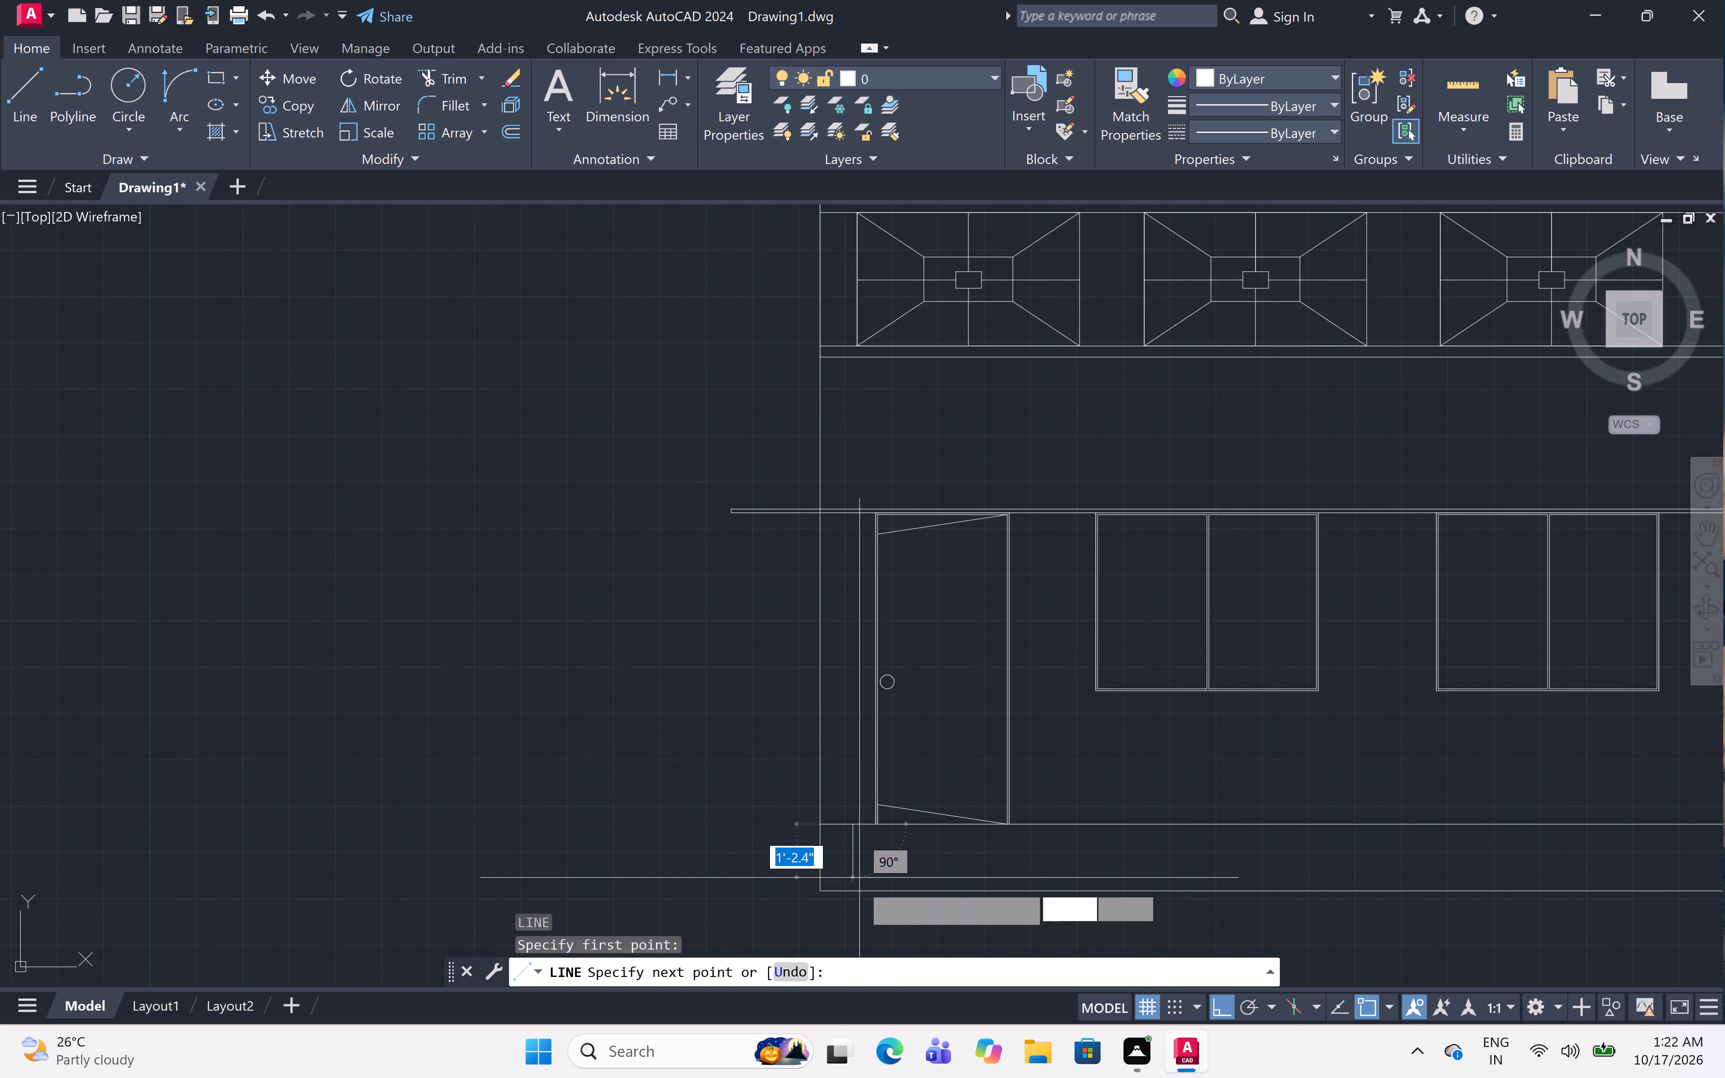
left_click(856, 895)
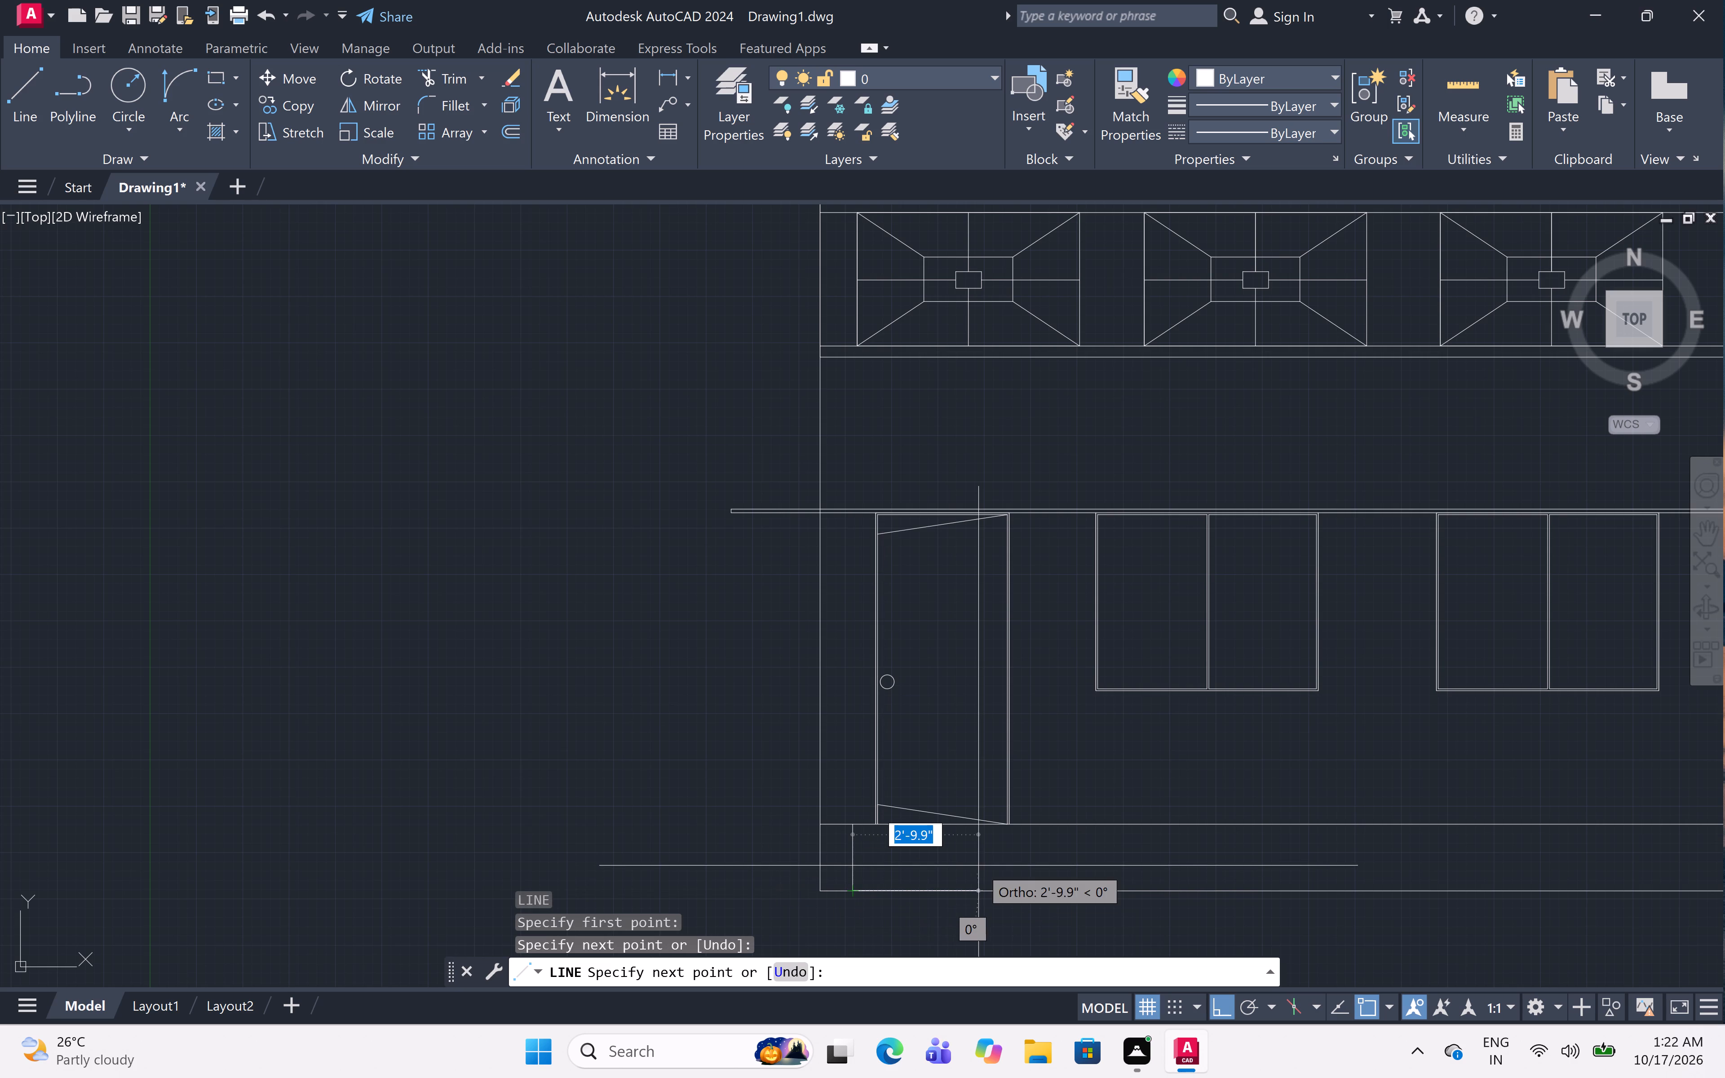
left_click(1048, 852)
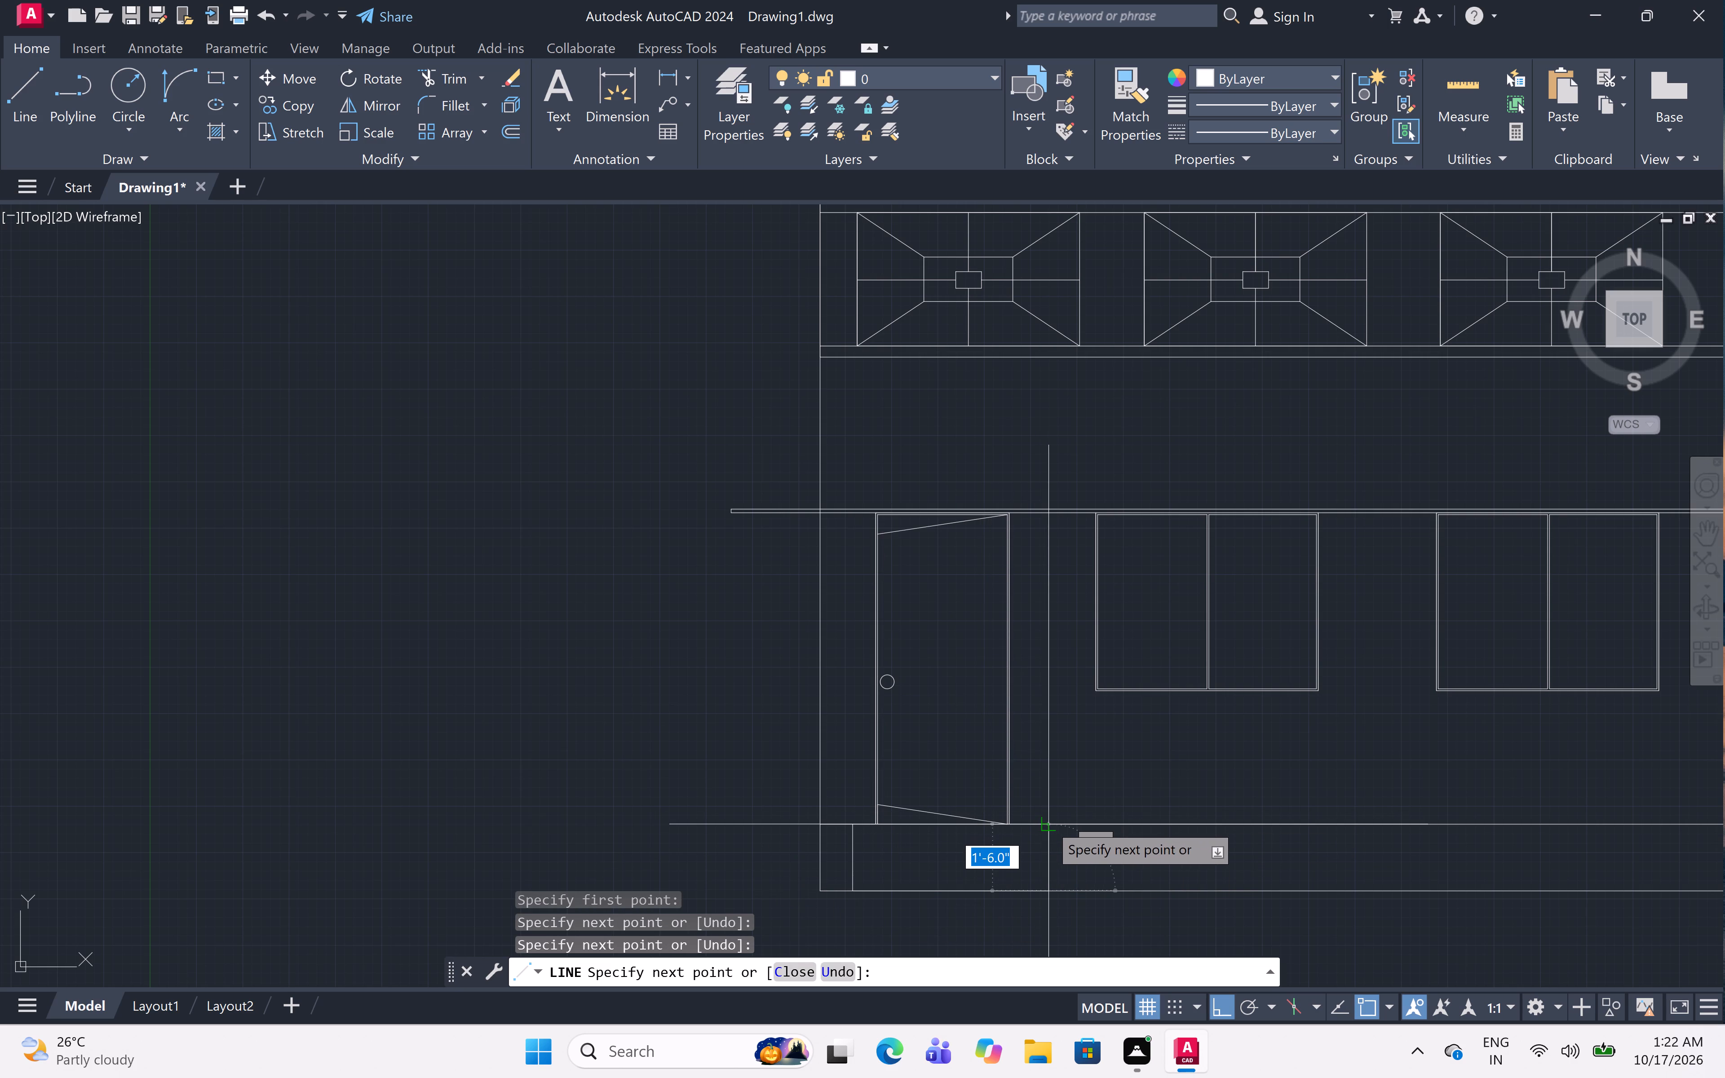
left_click(1048, 823)
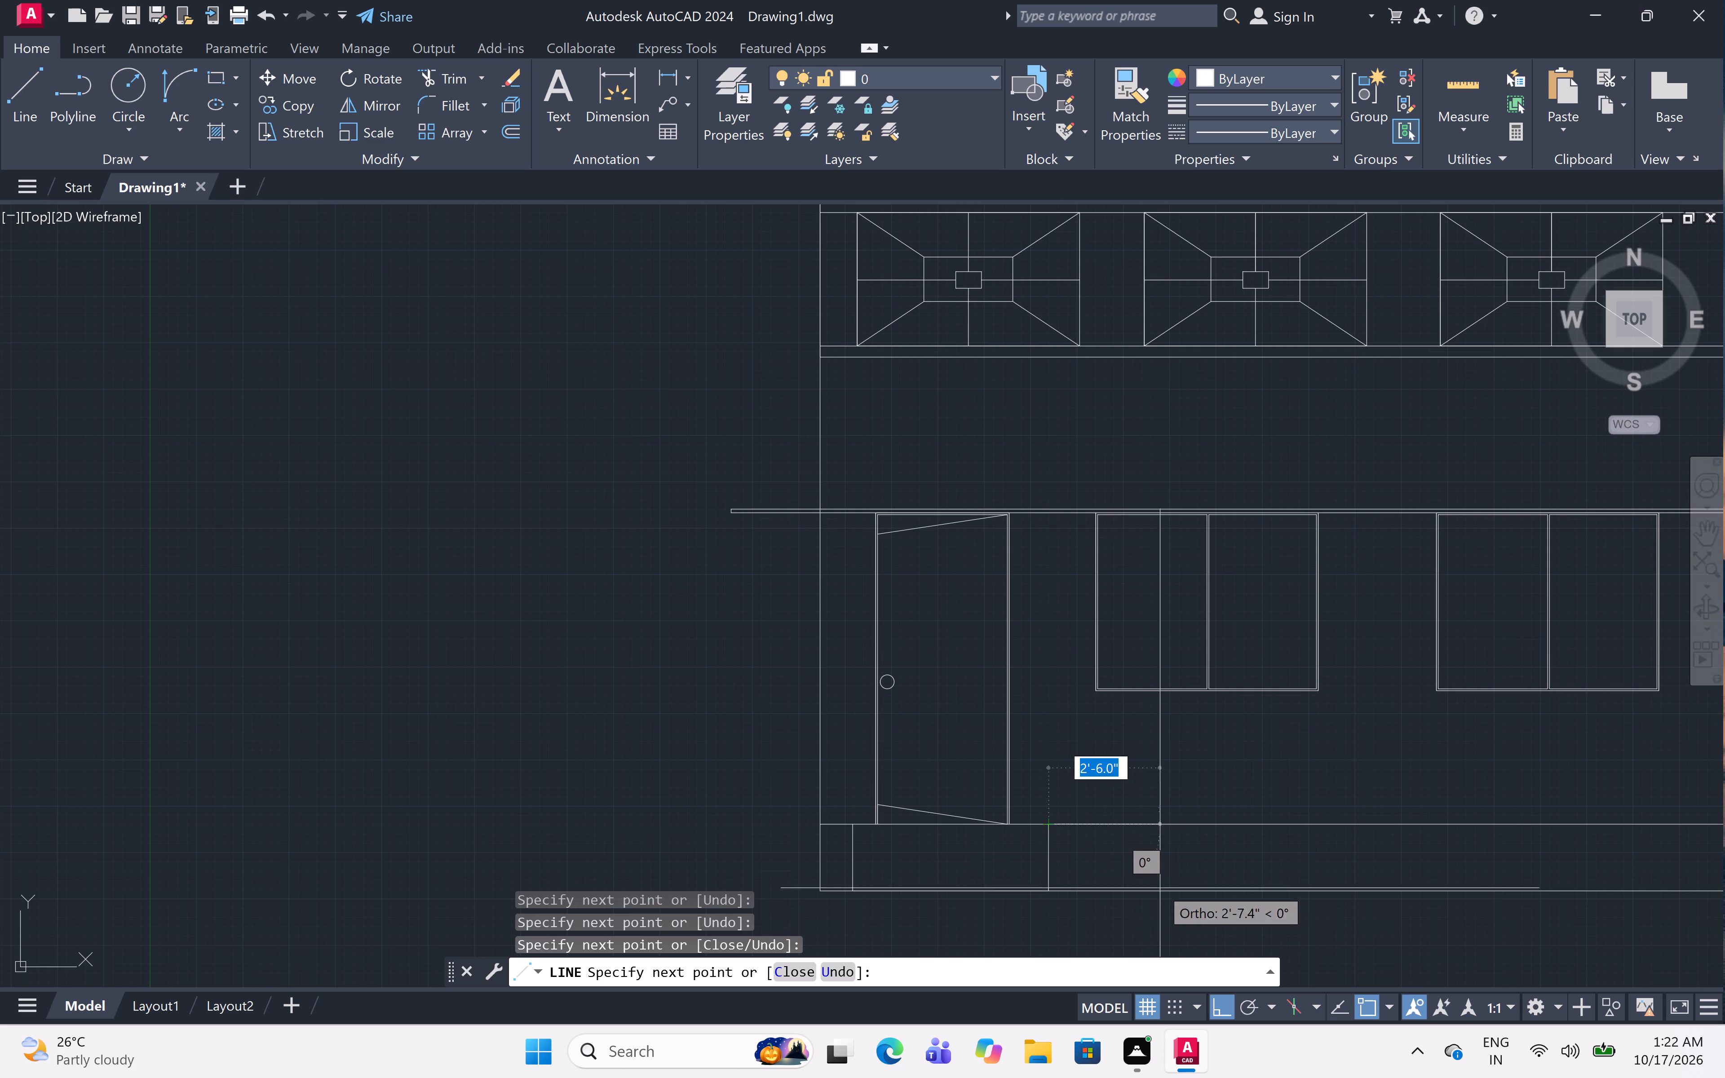
scroll(1004, 794, "up", 3)
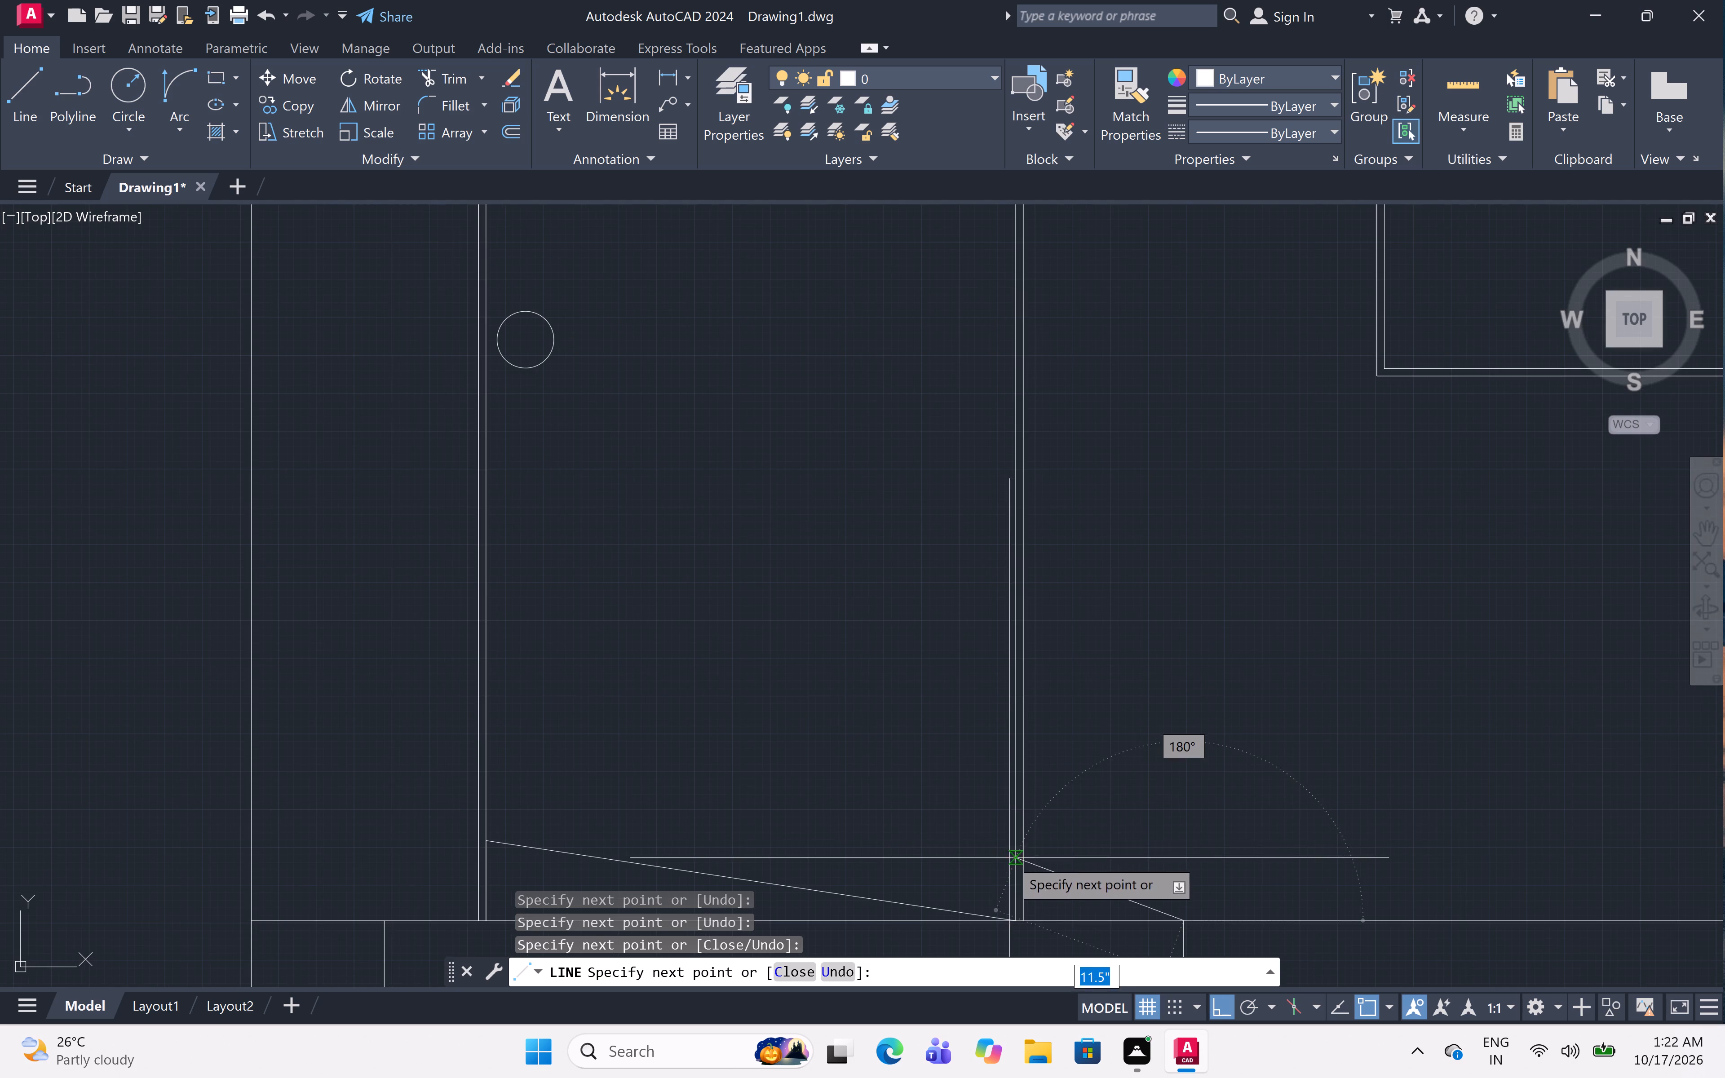
scroll(1041, 828, "down", 3)
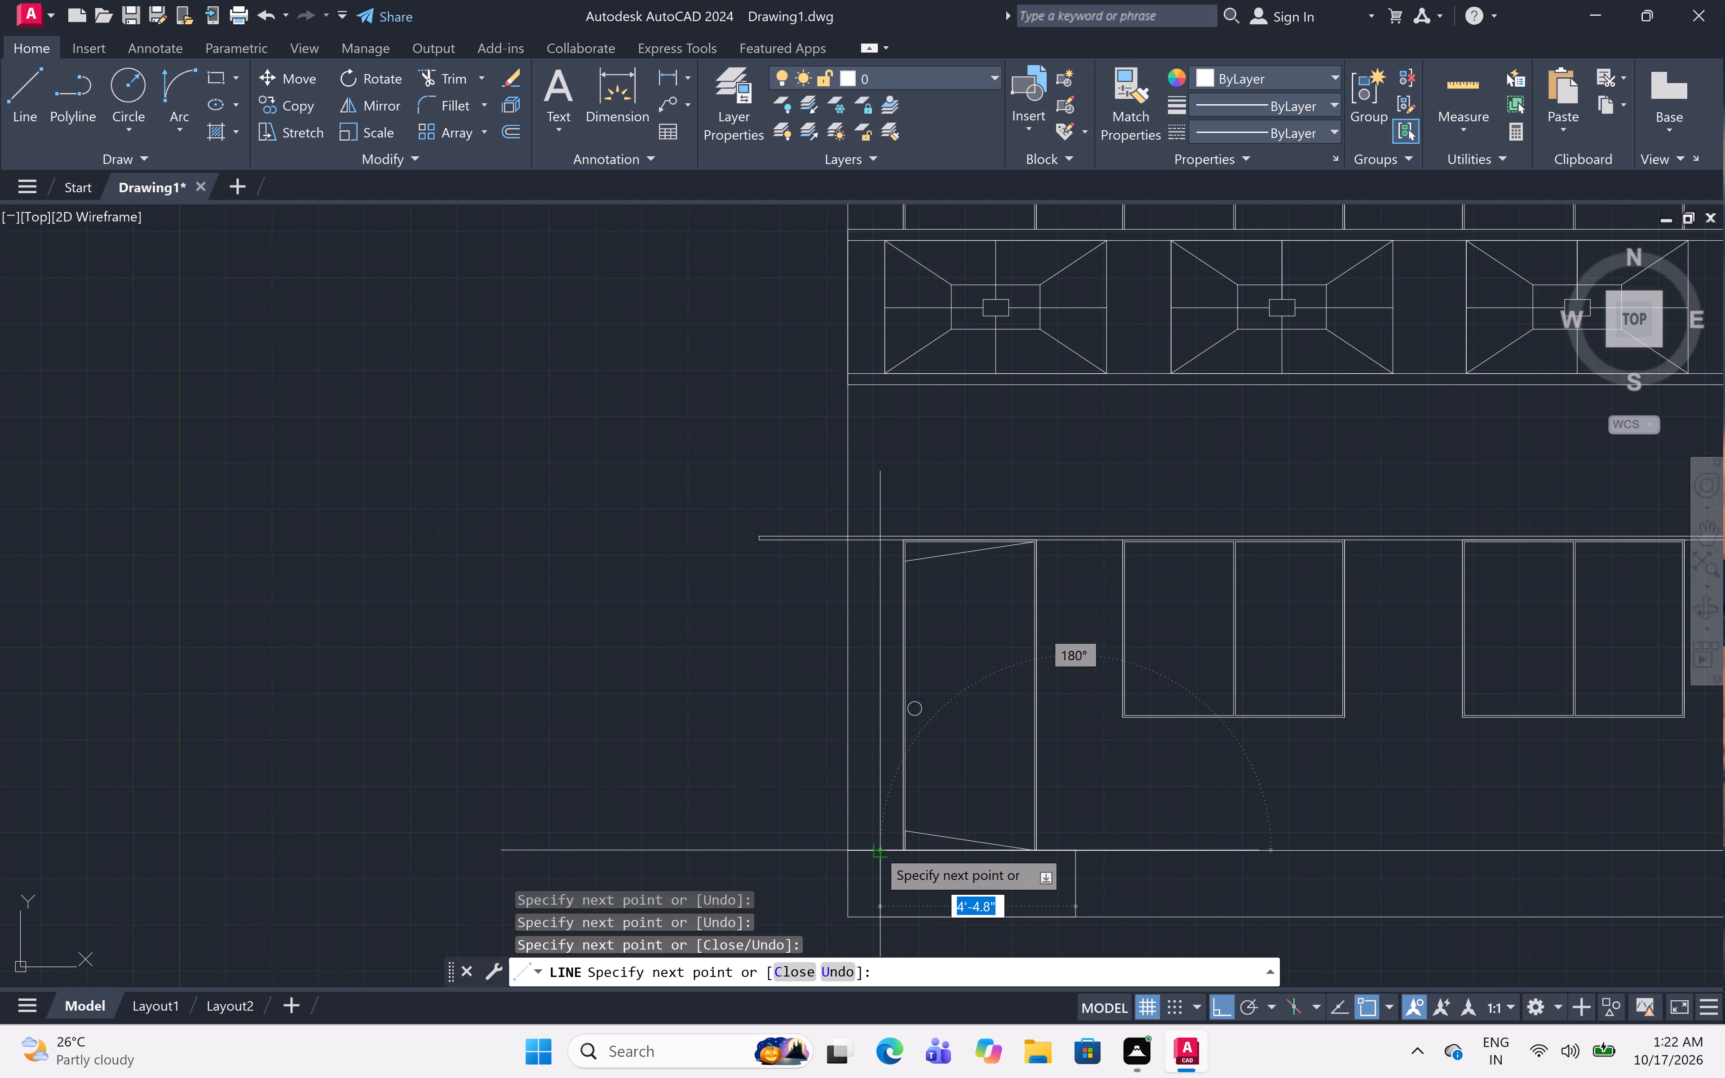
left_click(876, 848)
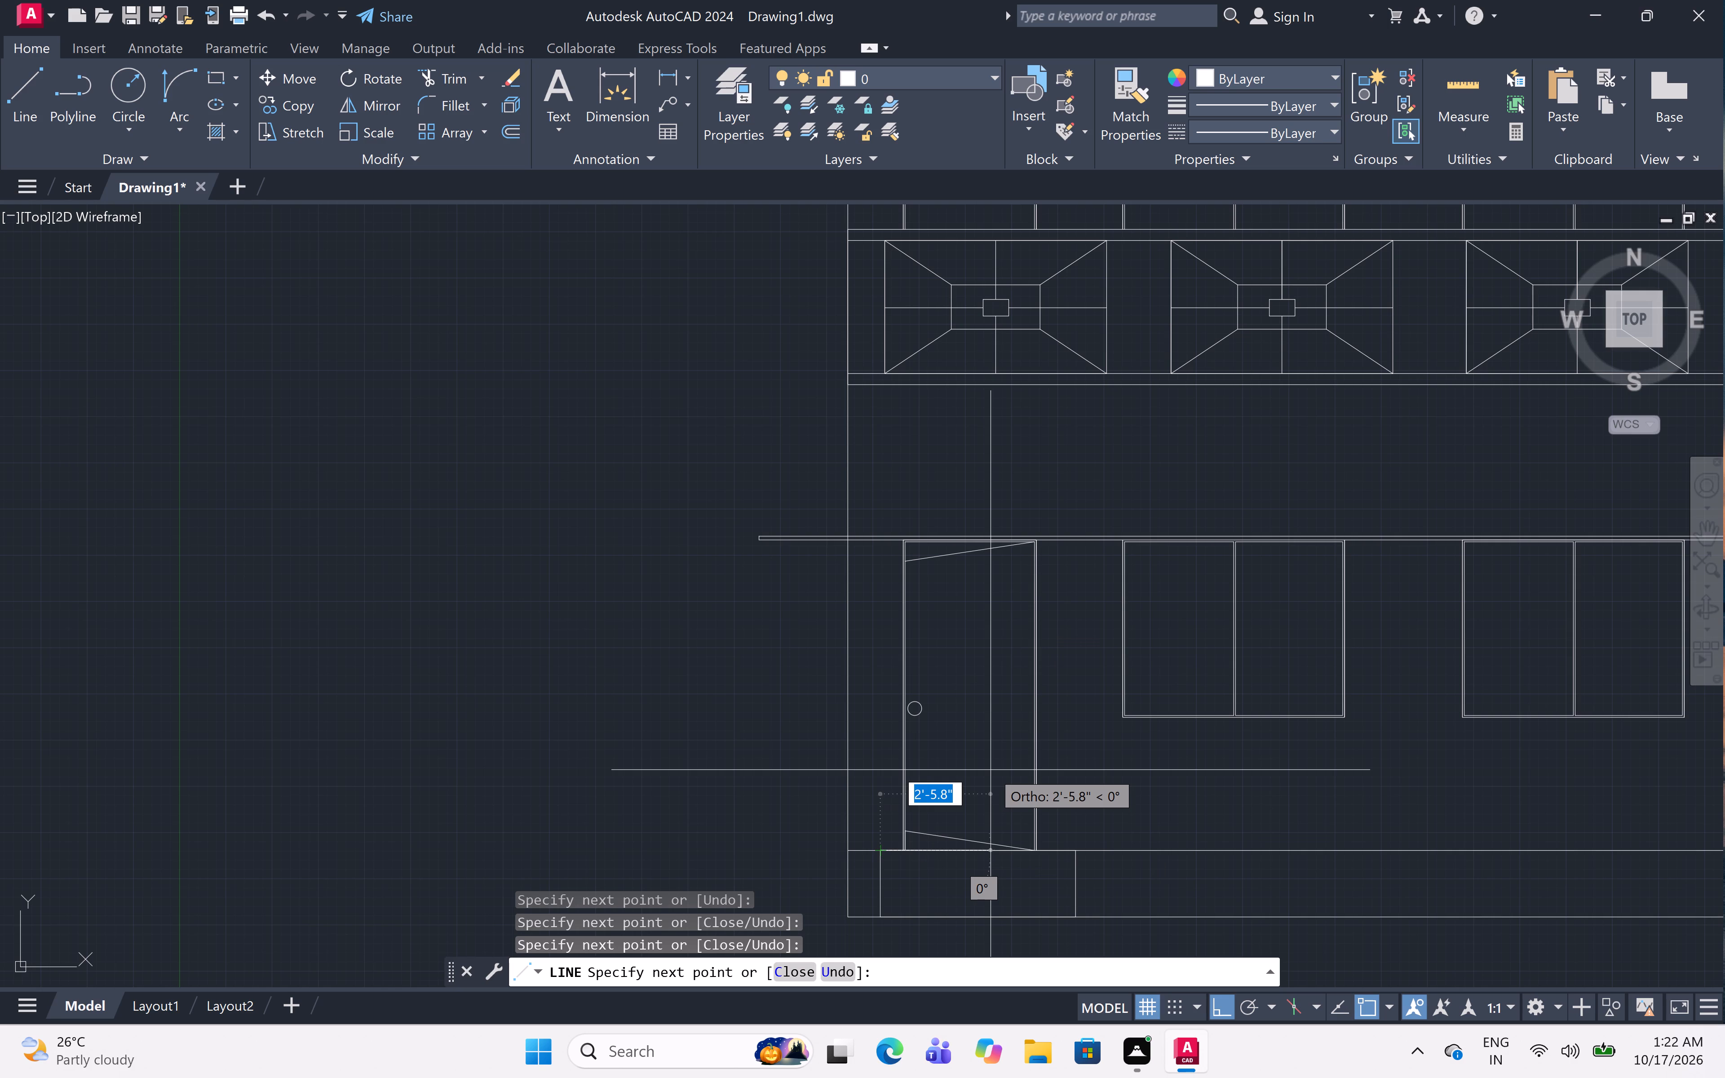
key("Escape")
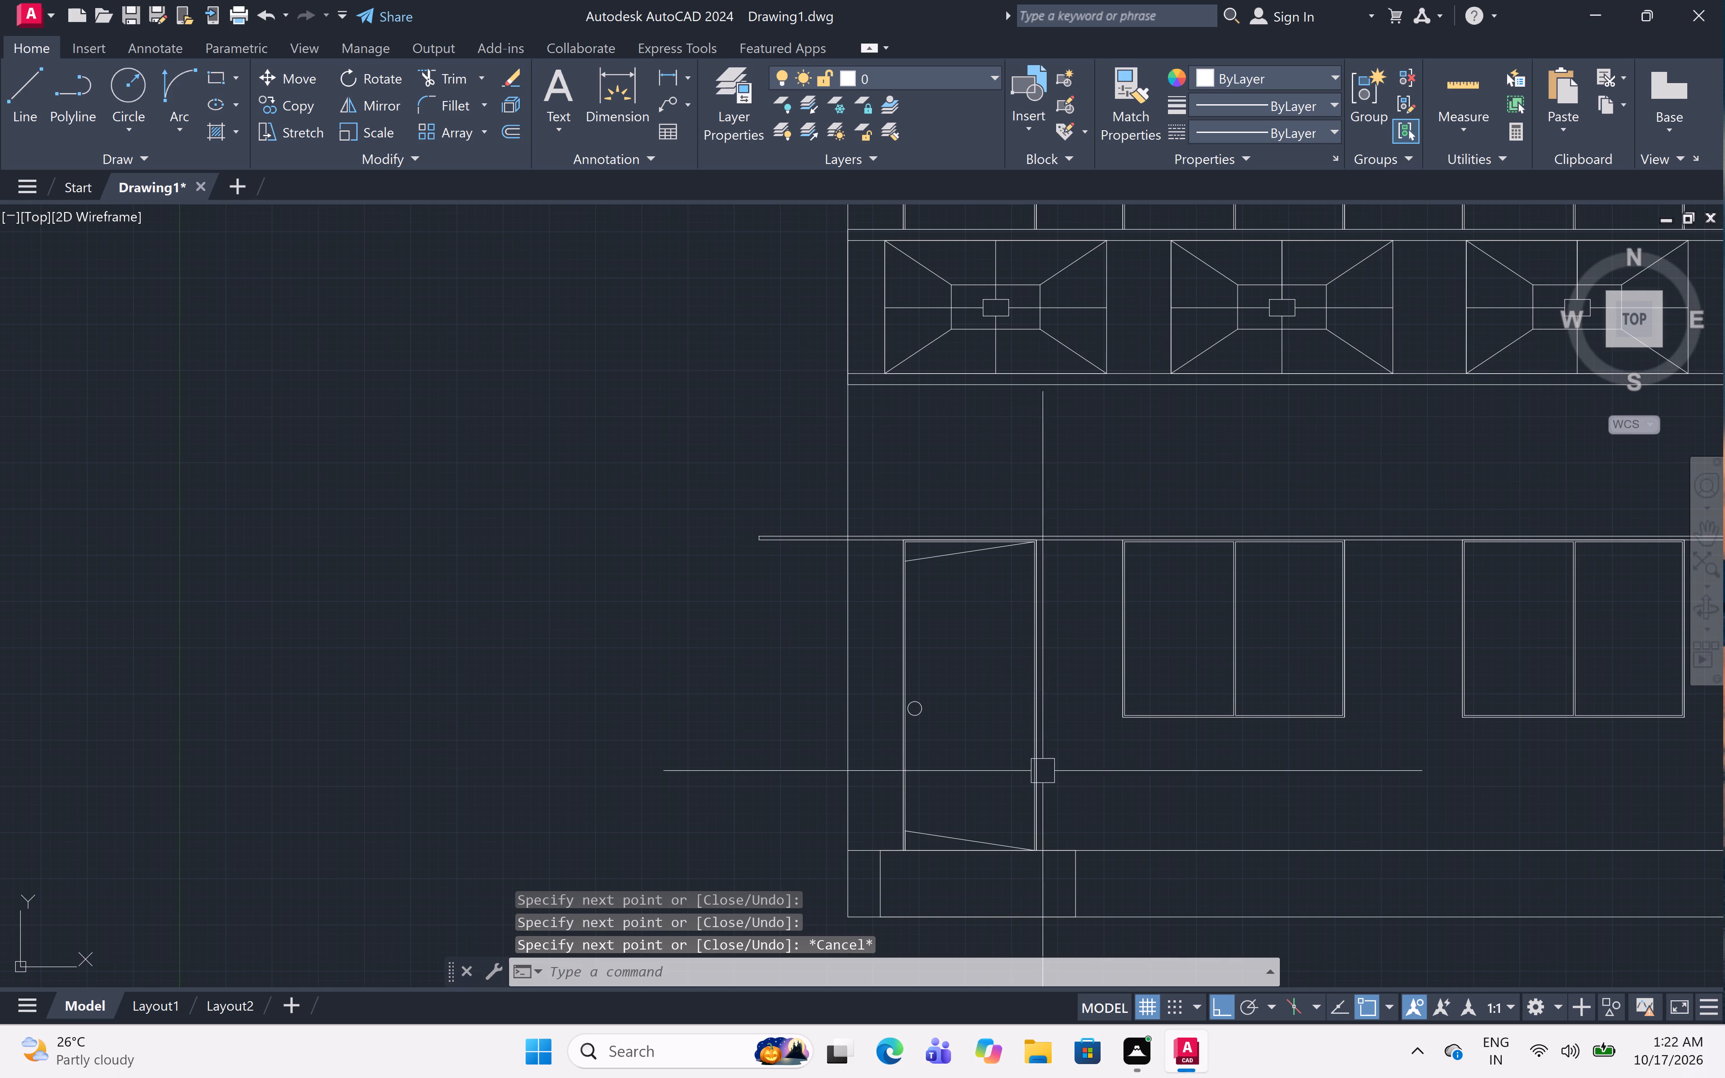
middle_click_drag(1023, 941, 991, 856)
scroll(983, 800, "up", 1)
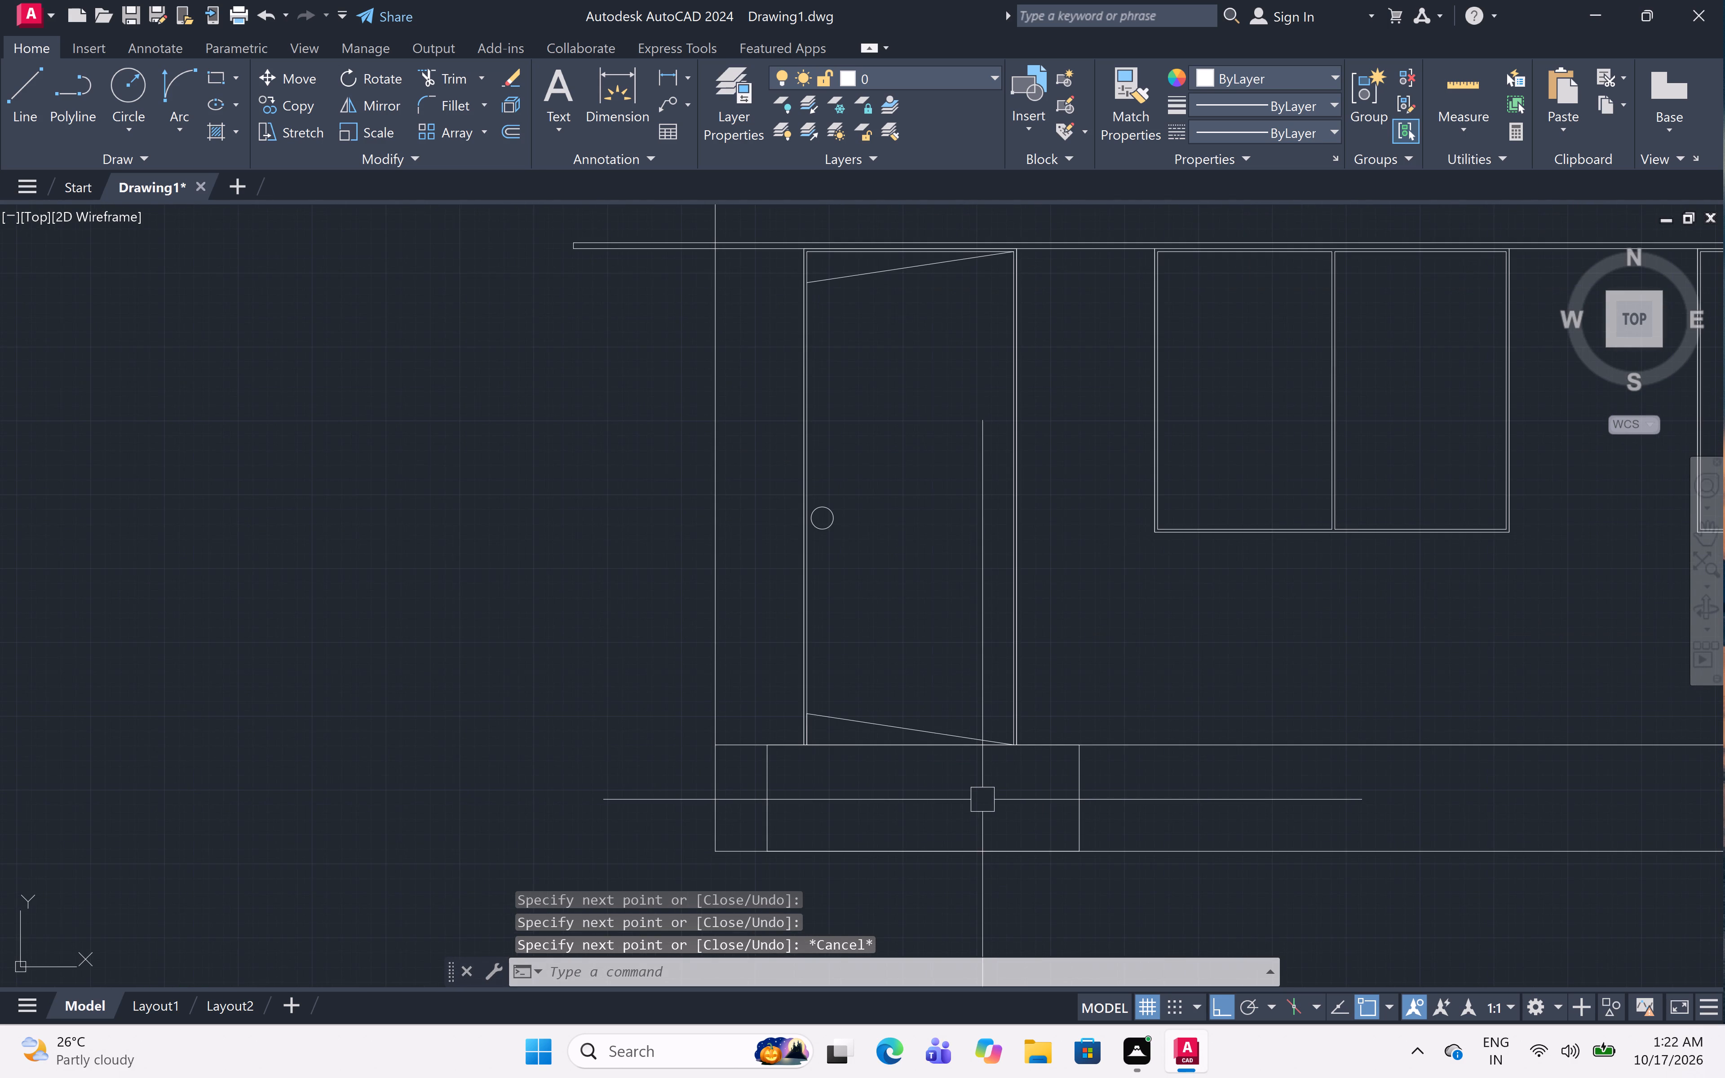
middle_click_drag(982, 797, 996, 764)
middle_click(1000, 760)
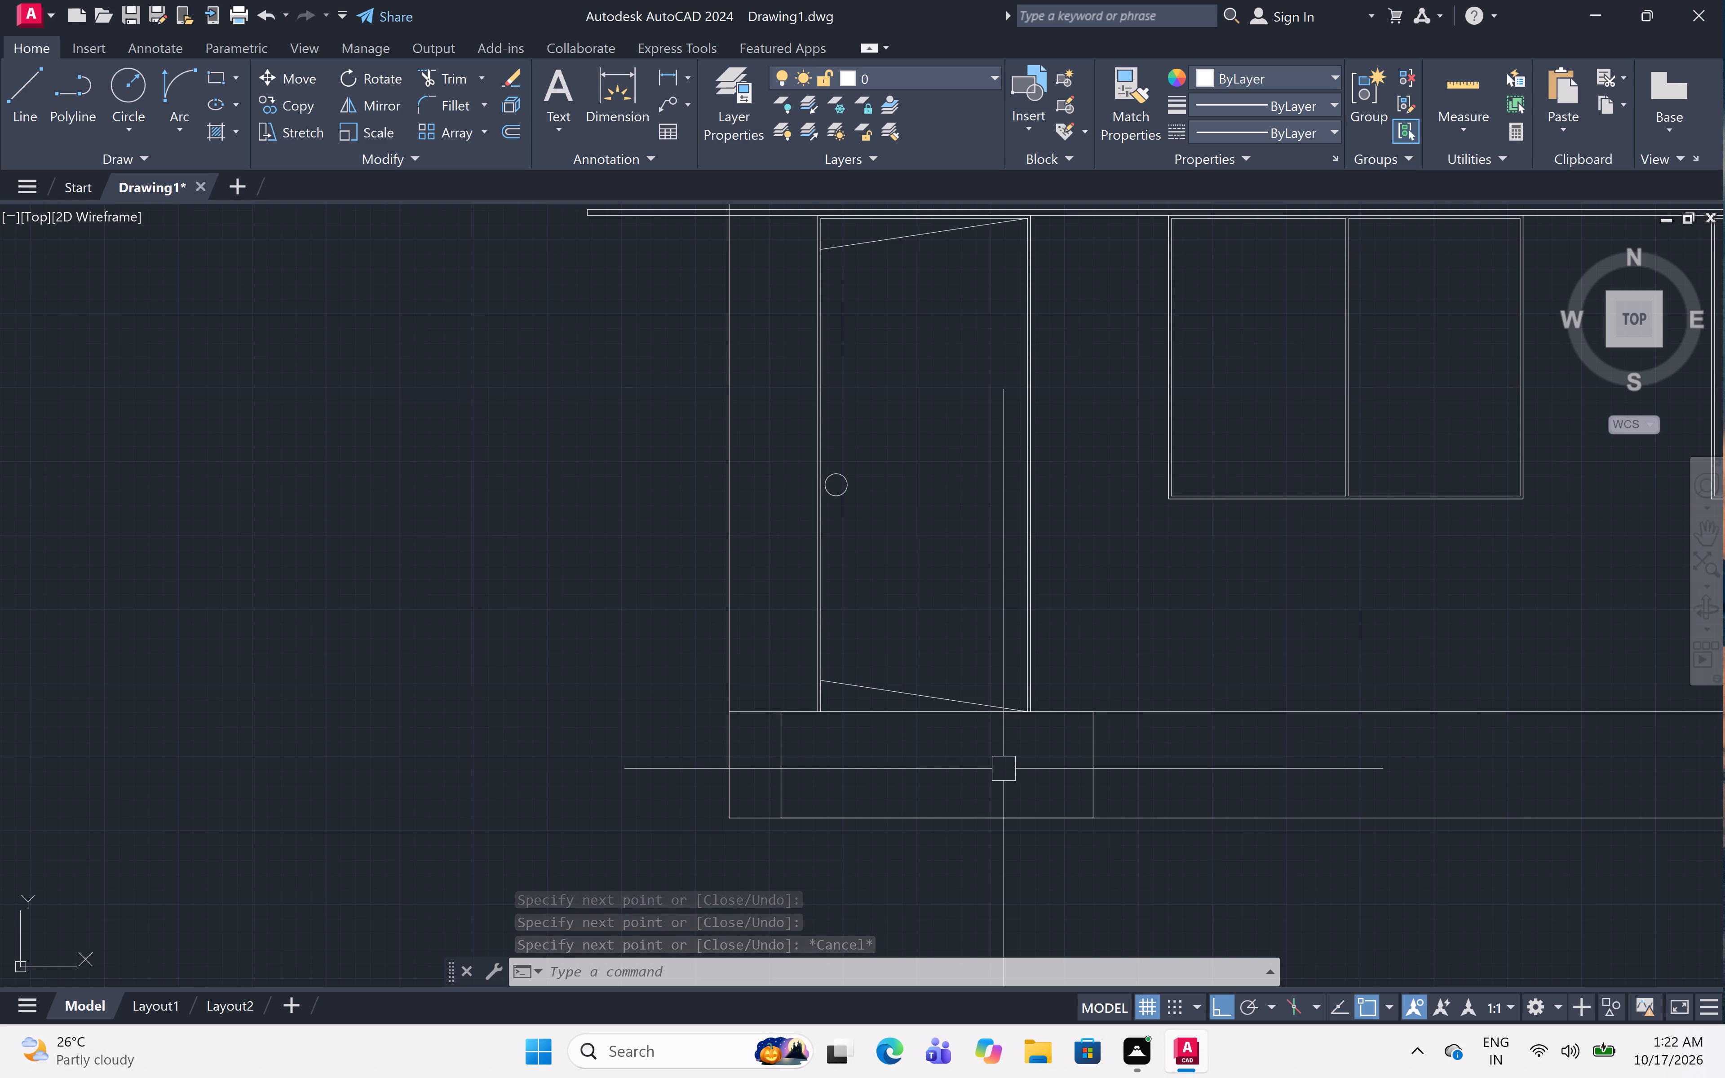
Offset the entrance step block's bottom line upward twice at 6" spacing to form the step treads.
key("o")
type("FF")
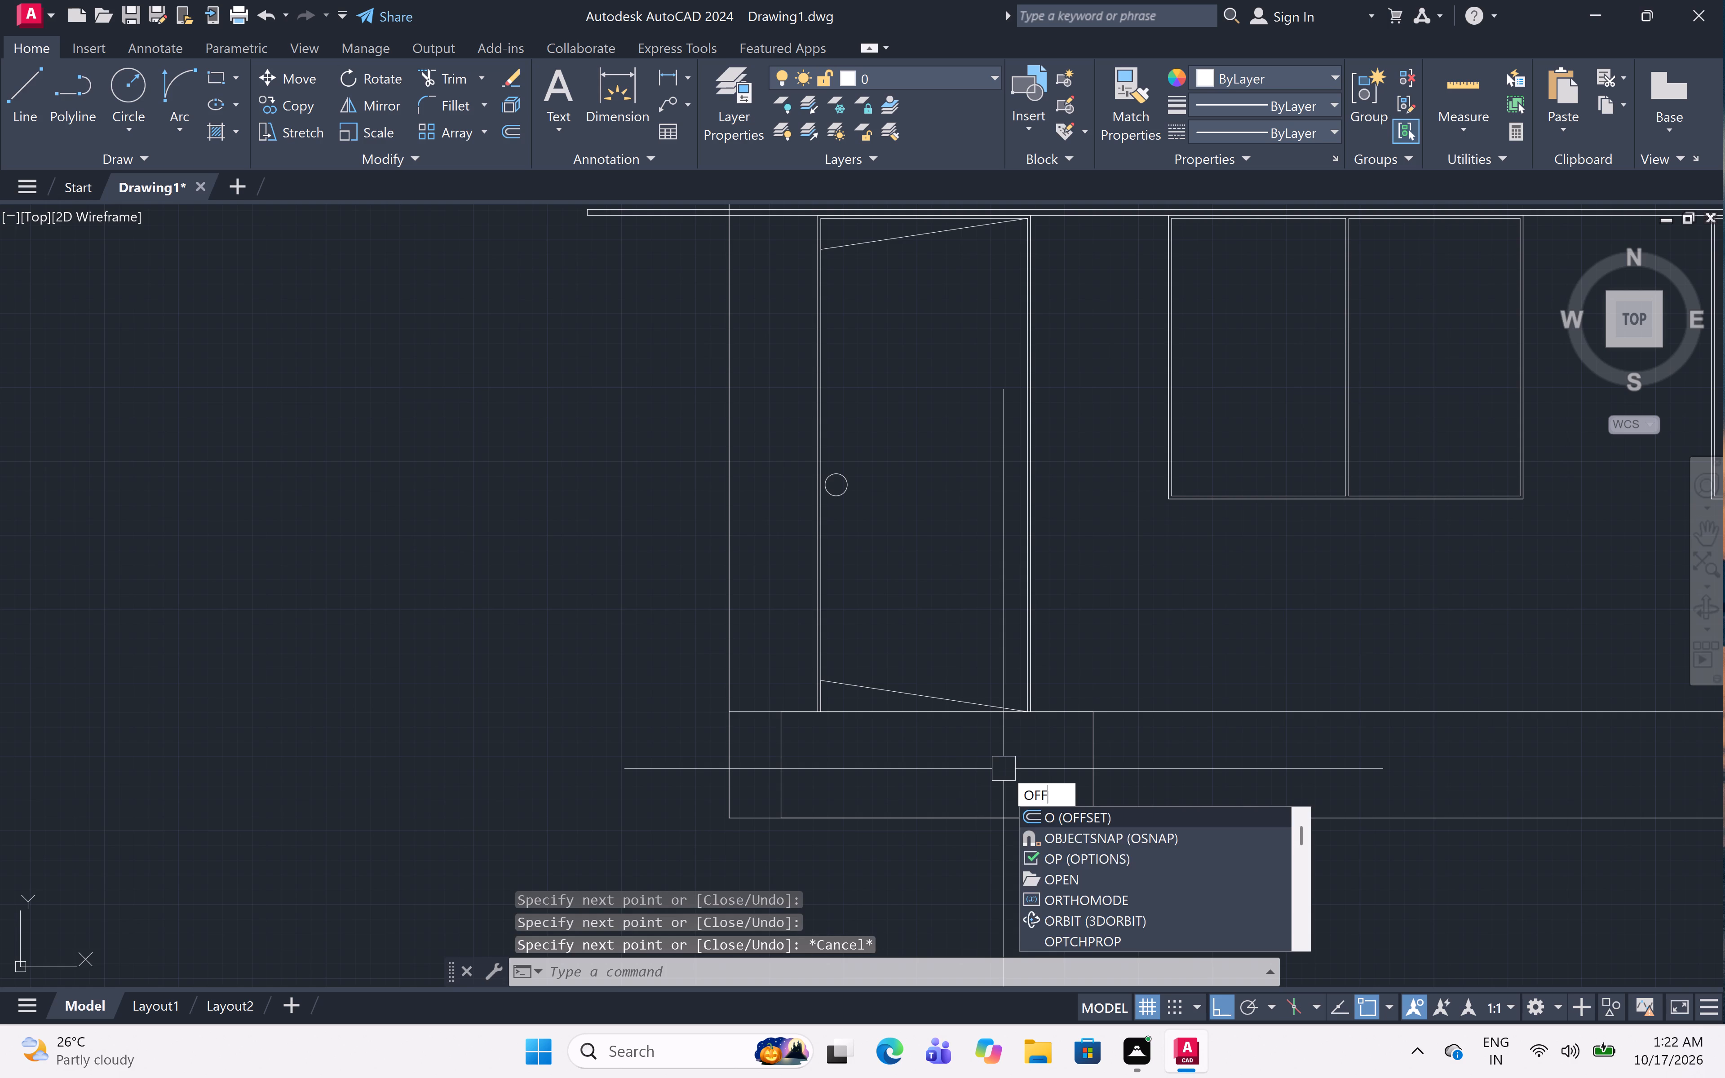
key("space")
key("6")
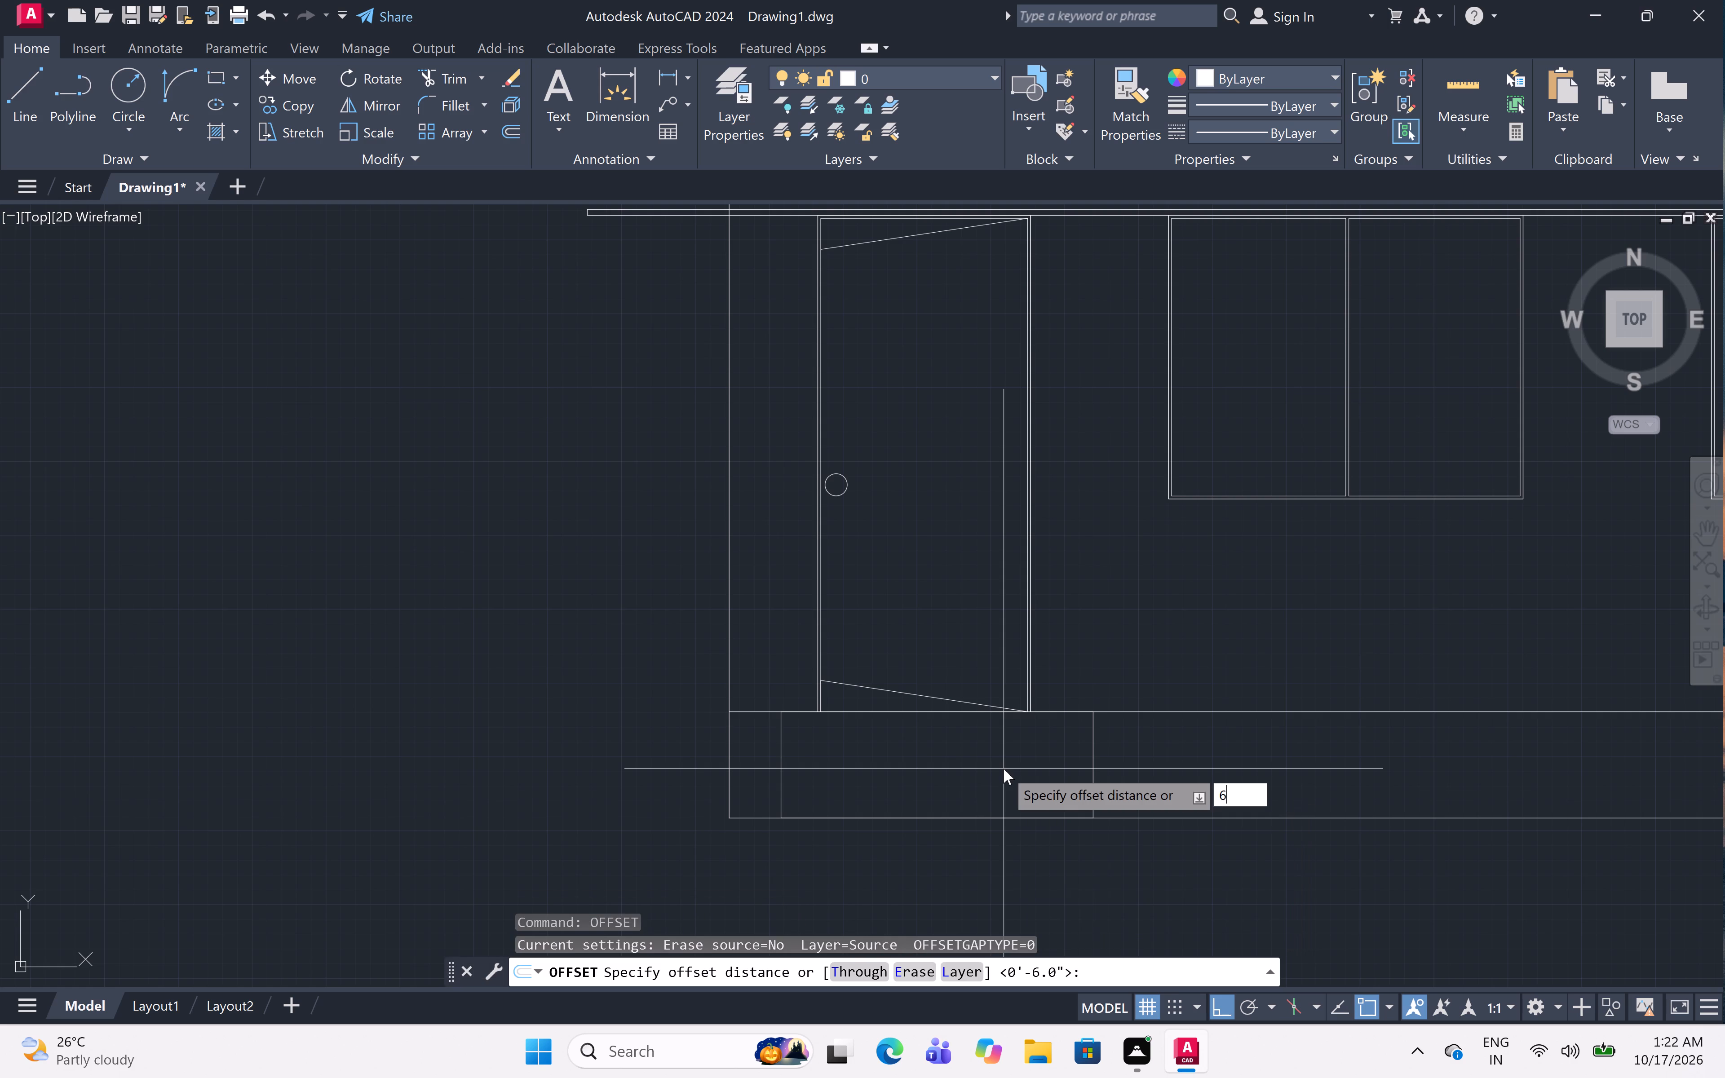
key("shift+quotedbl")
key("space")
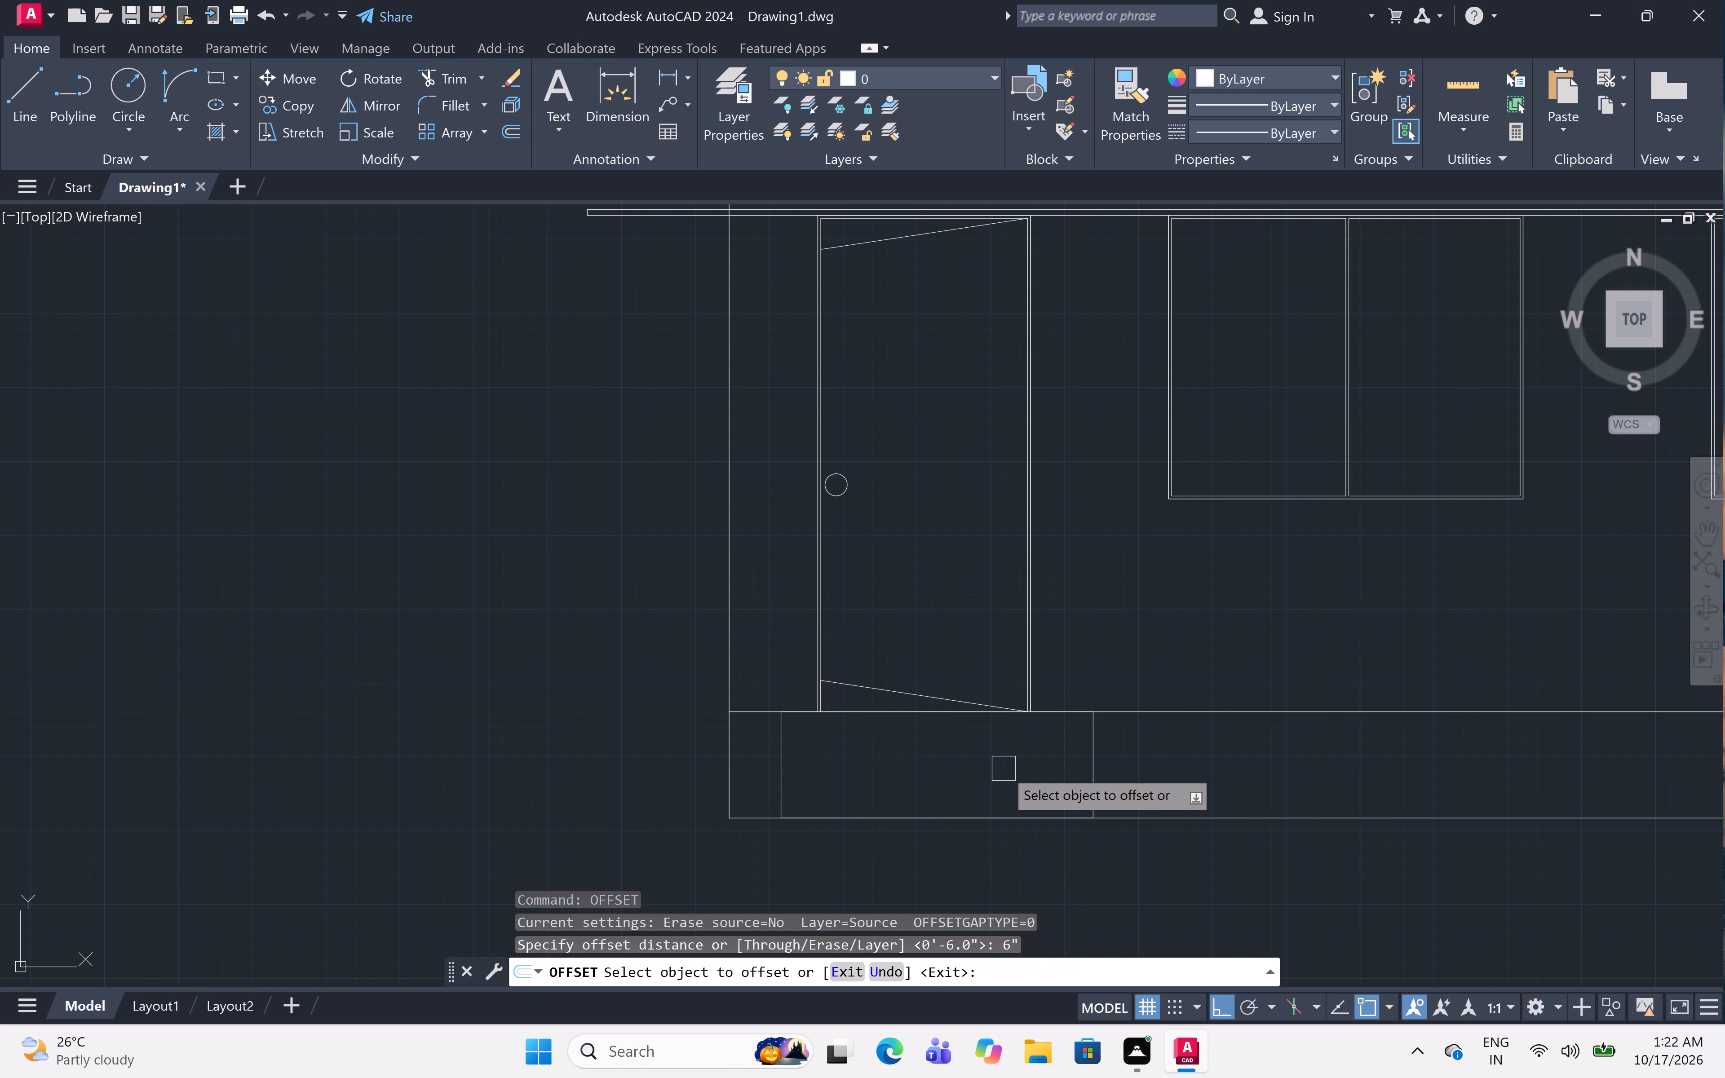
left_click(986, 819)
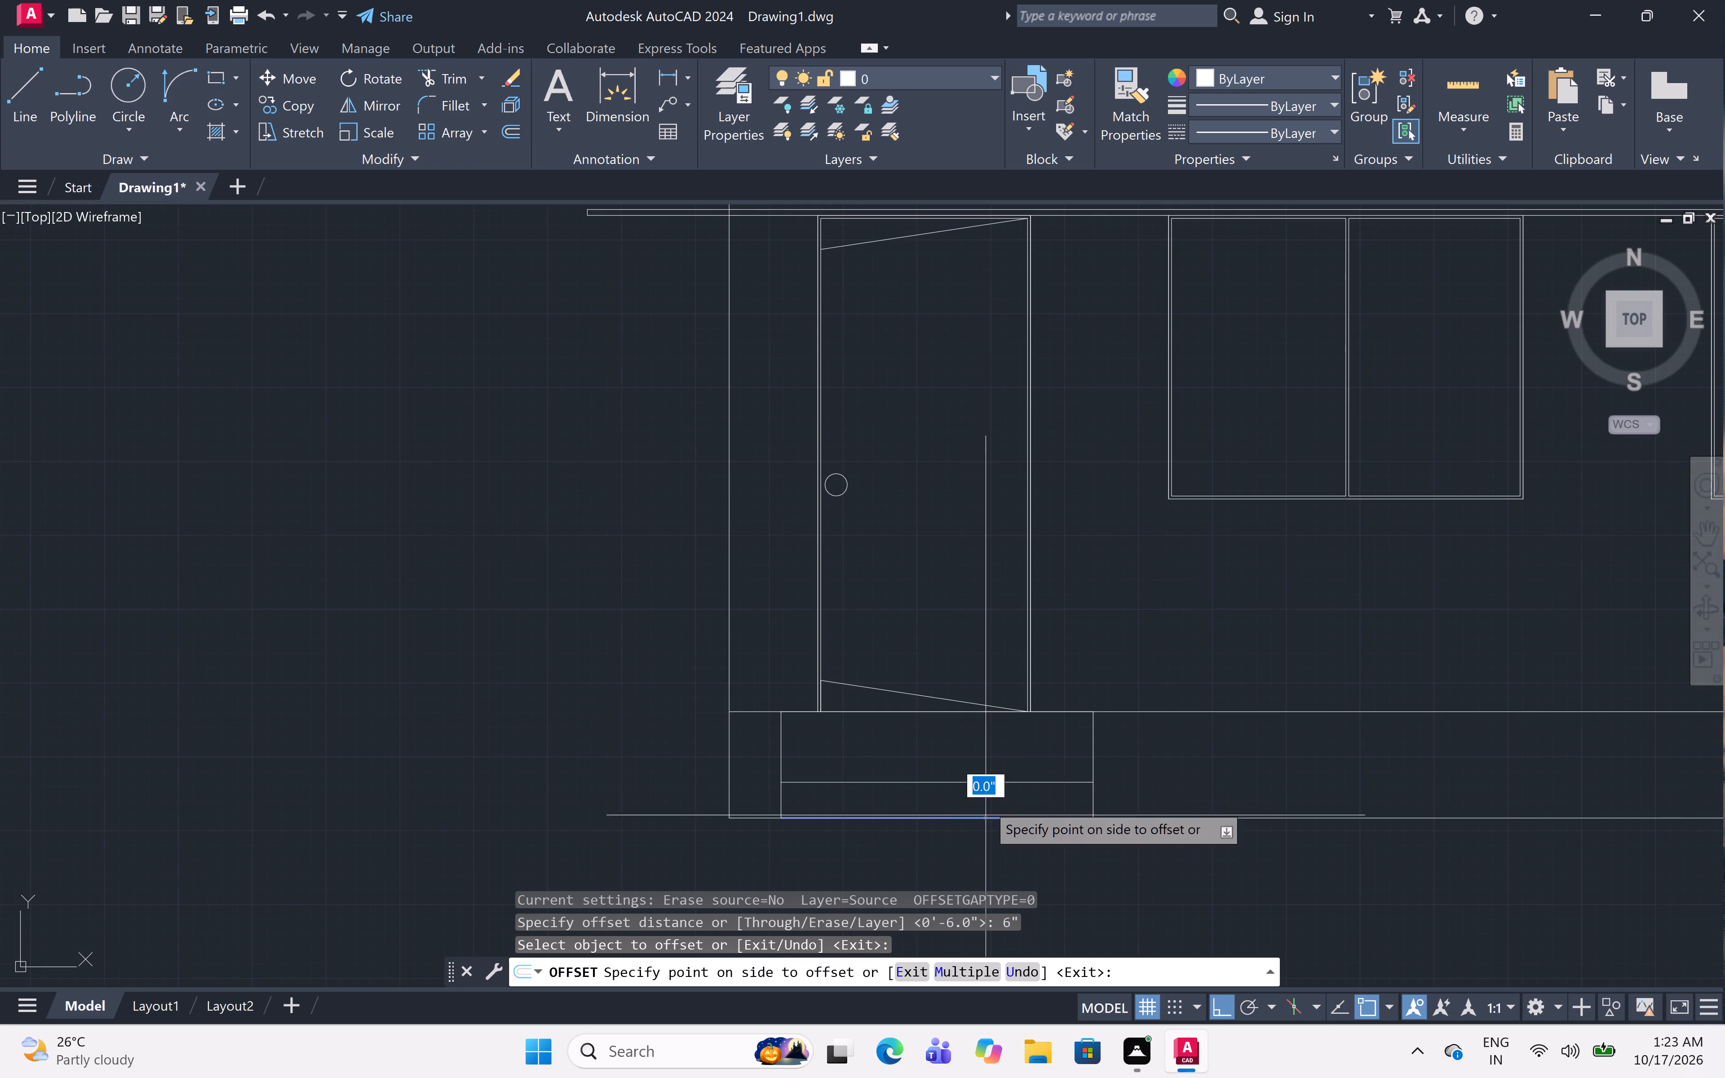
left_click(1000, 708)
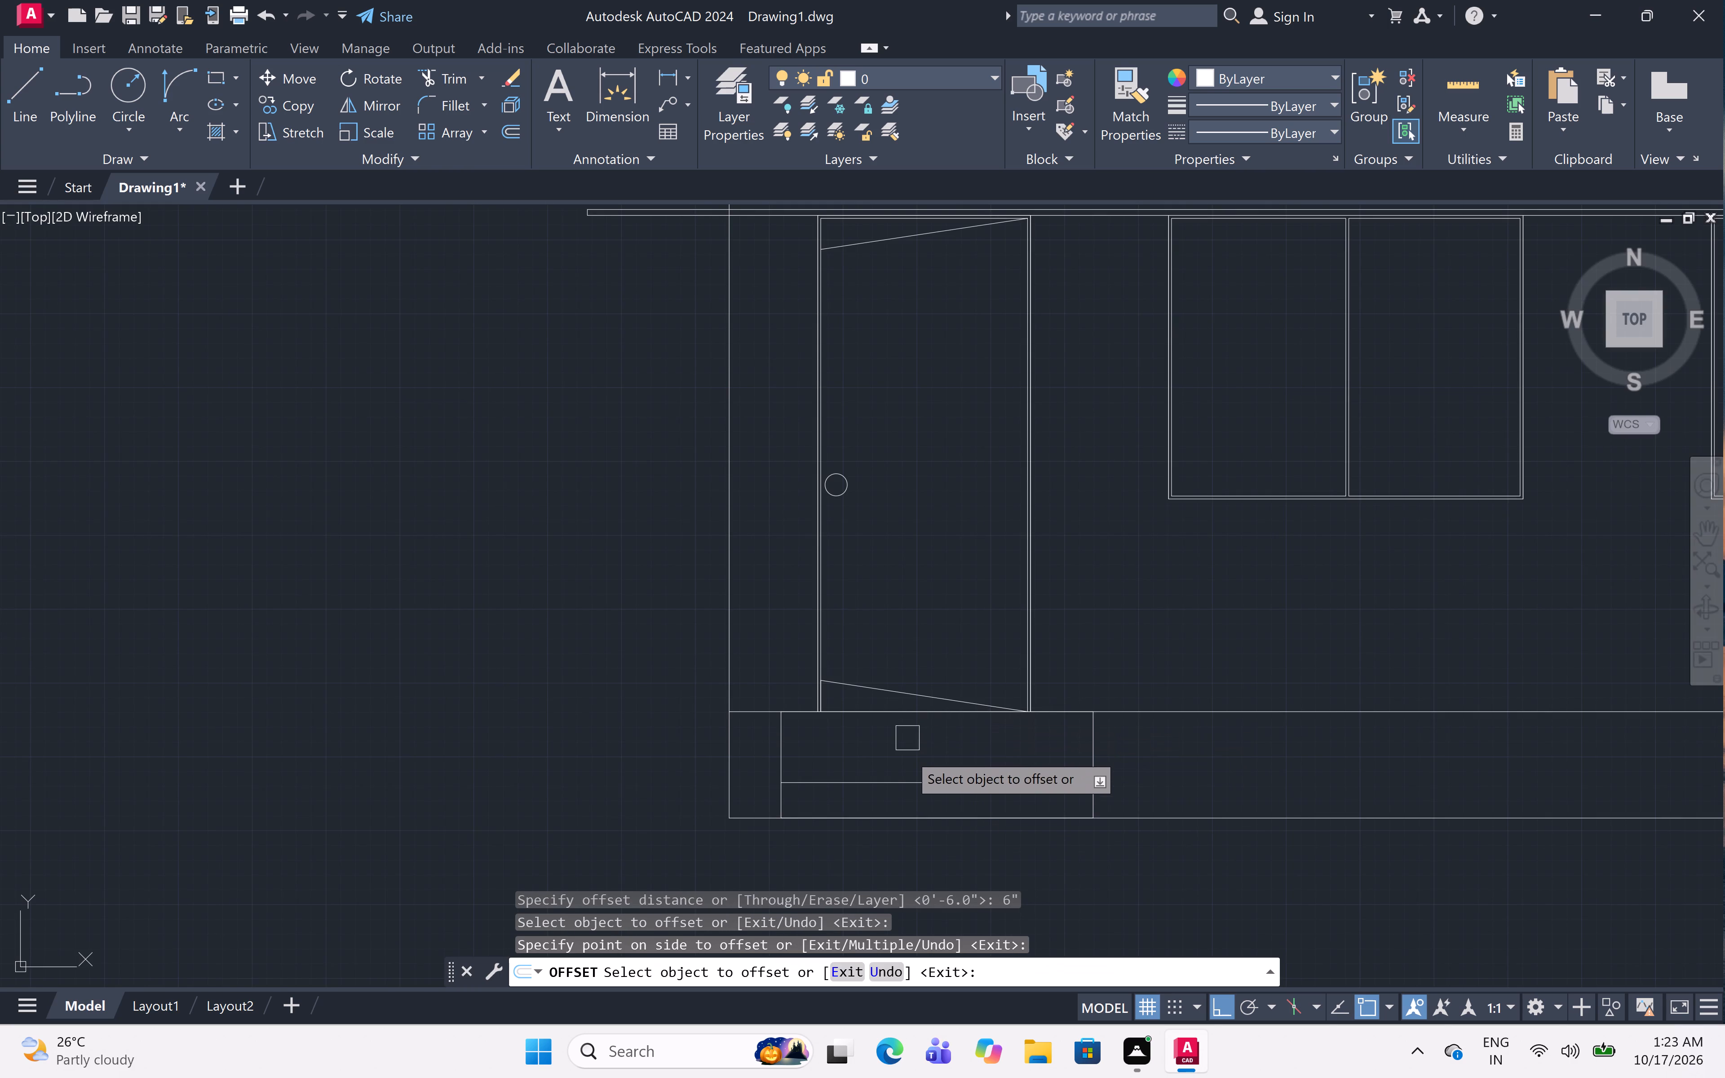
left_click(910, 780)
left_click(915, 733)
scroll(951, 828, "down", 4)
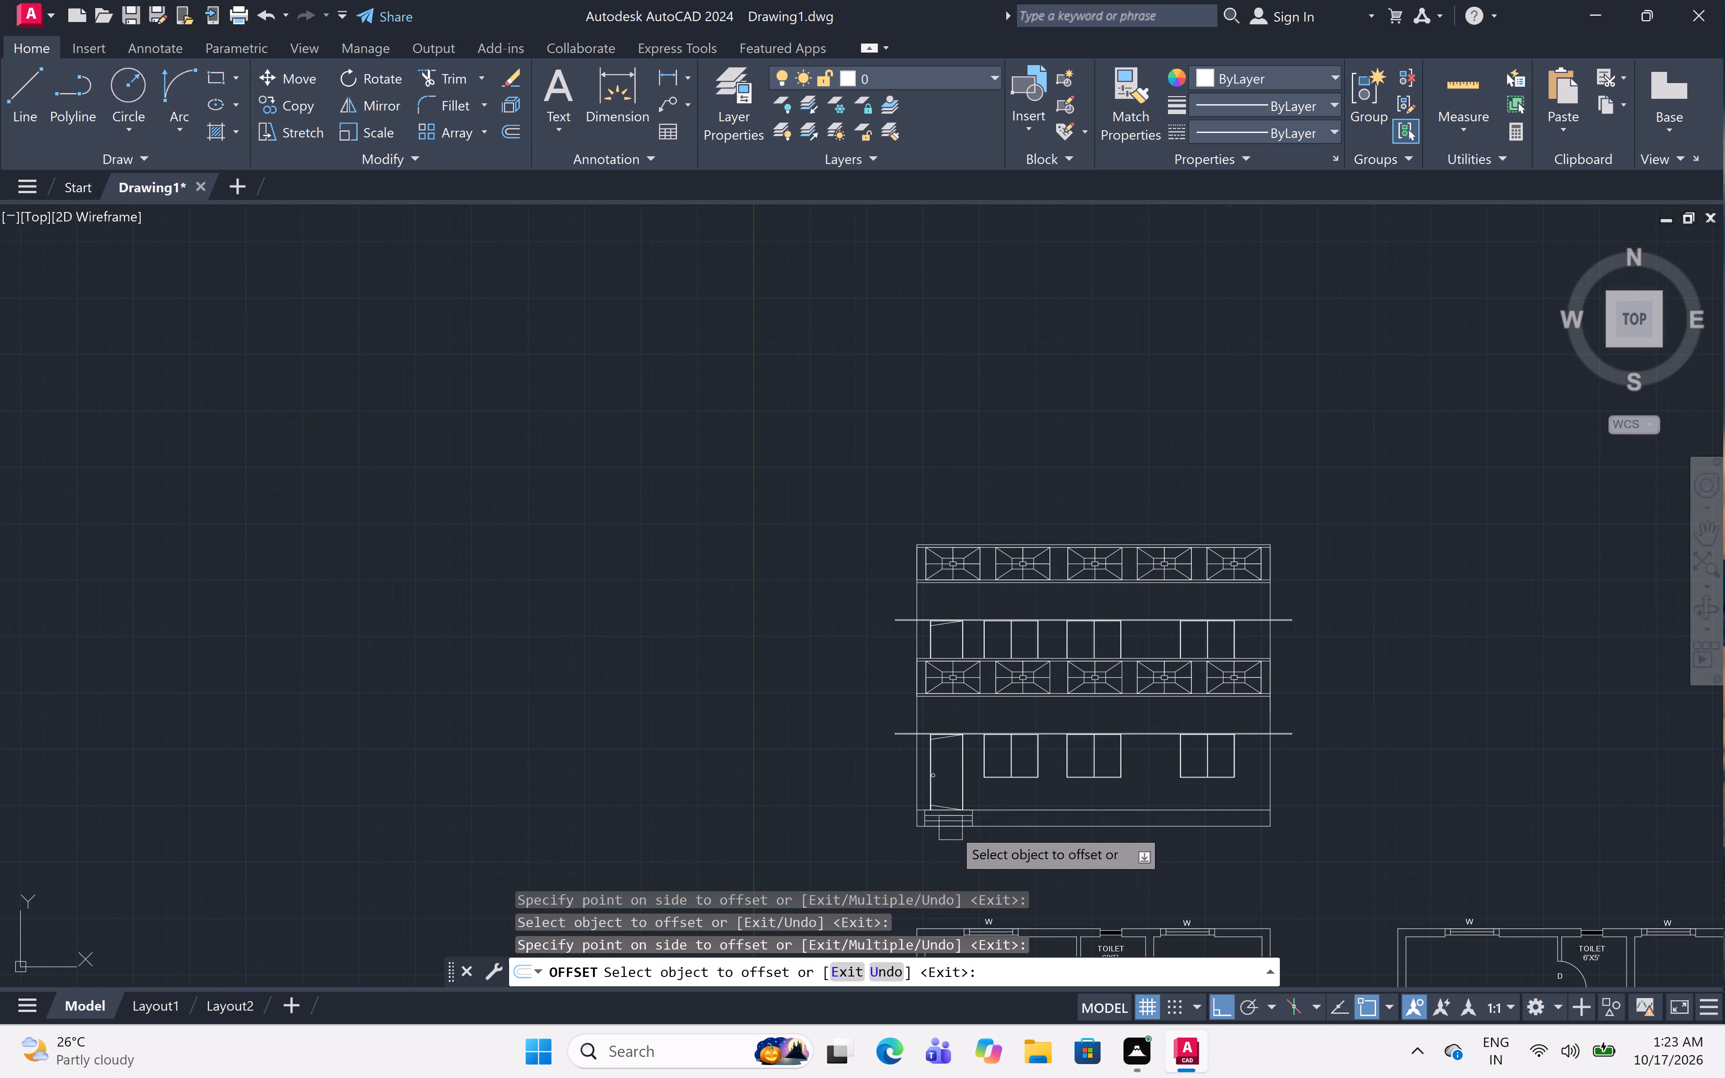
middle_click_drag(970, 846, 935, 793)
scroll(950, 808, "up", 1)
middle_click_drag(950, 808, 915, 813)
key("Escape")
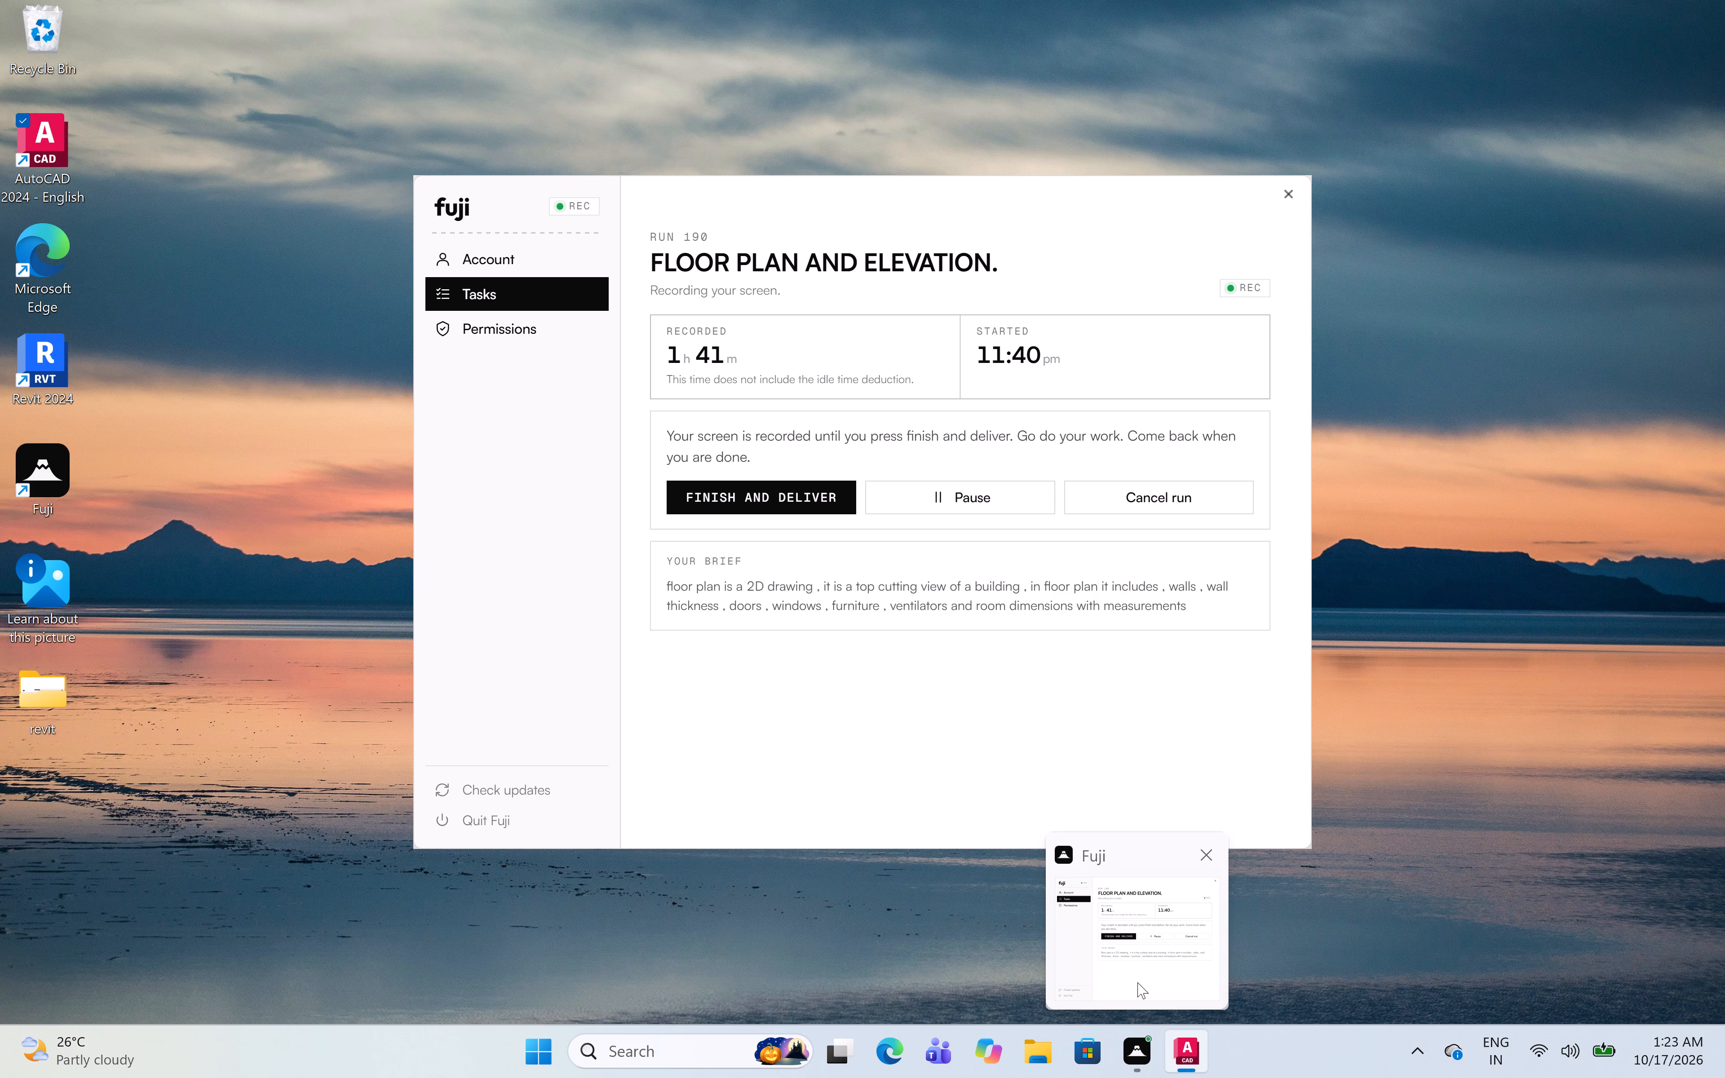
Review the front elevation together with the two floor plans below it.
scroll(1243, 719, "down", 2)
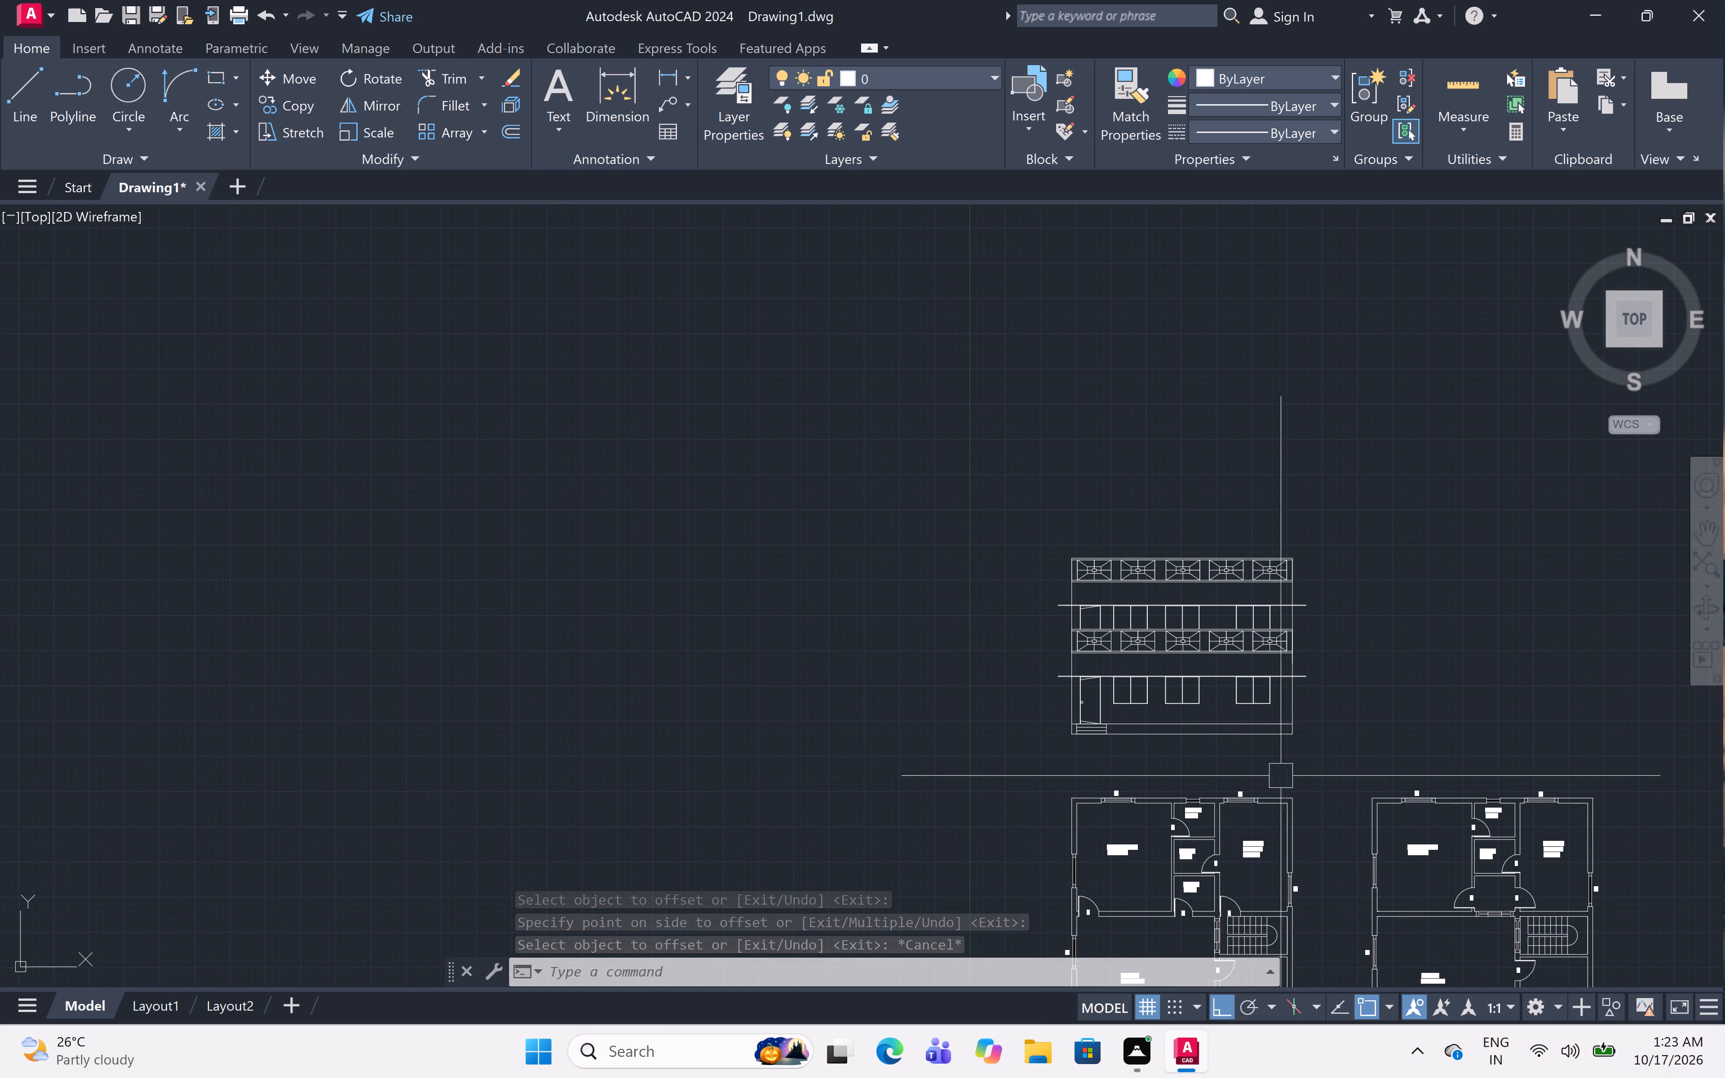
middle_click_drag(1310, 777, 1098, 581)
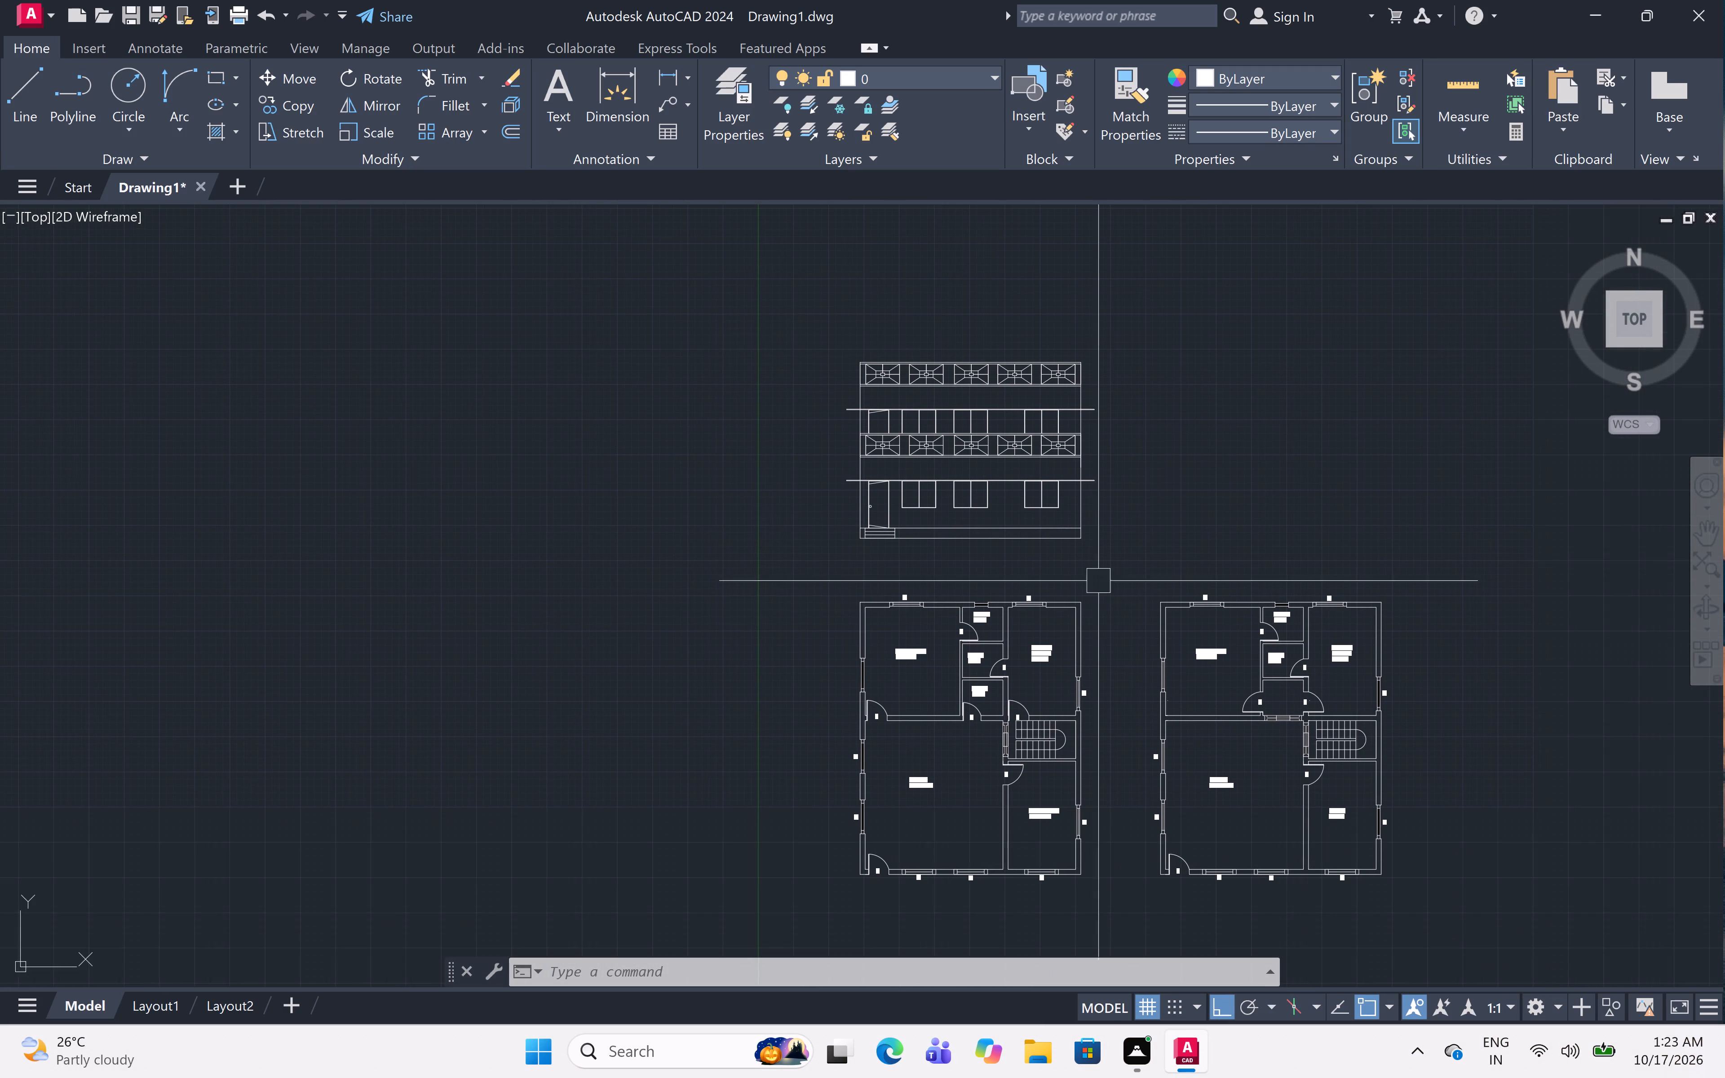
scroll(1154, 616, "up", 1)
middle_click_drag(1154, 616, 1148, 603)
scroll(1148, 603, "down", 1)
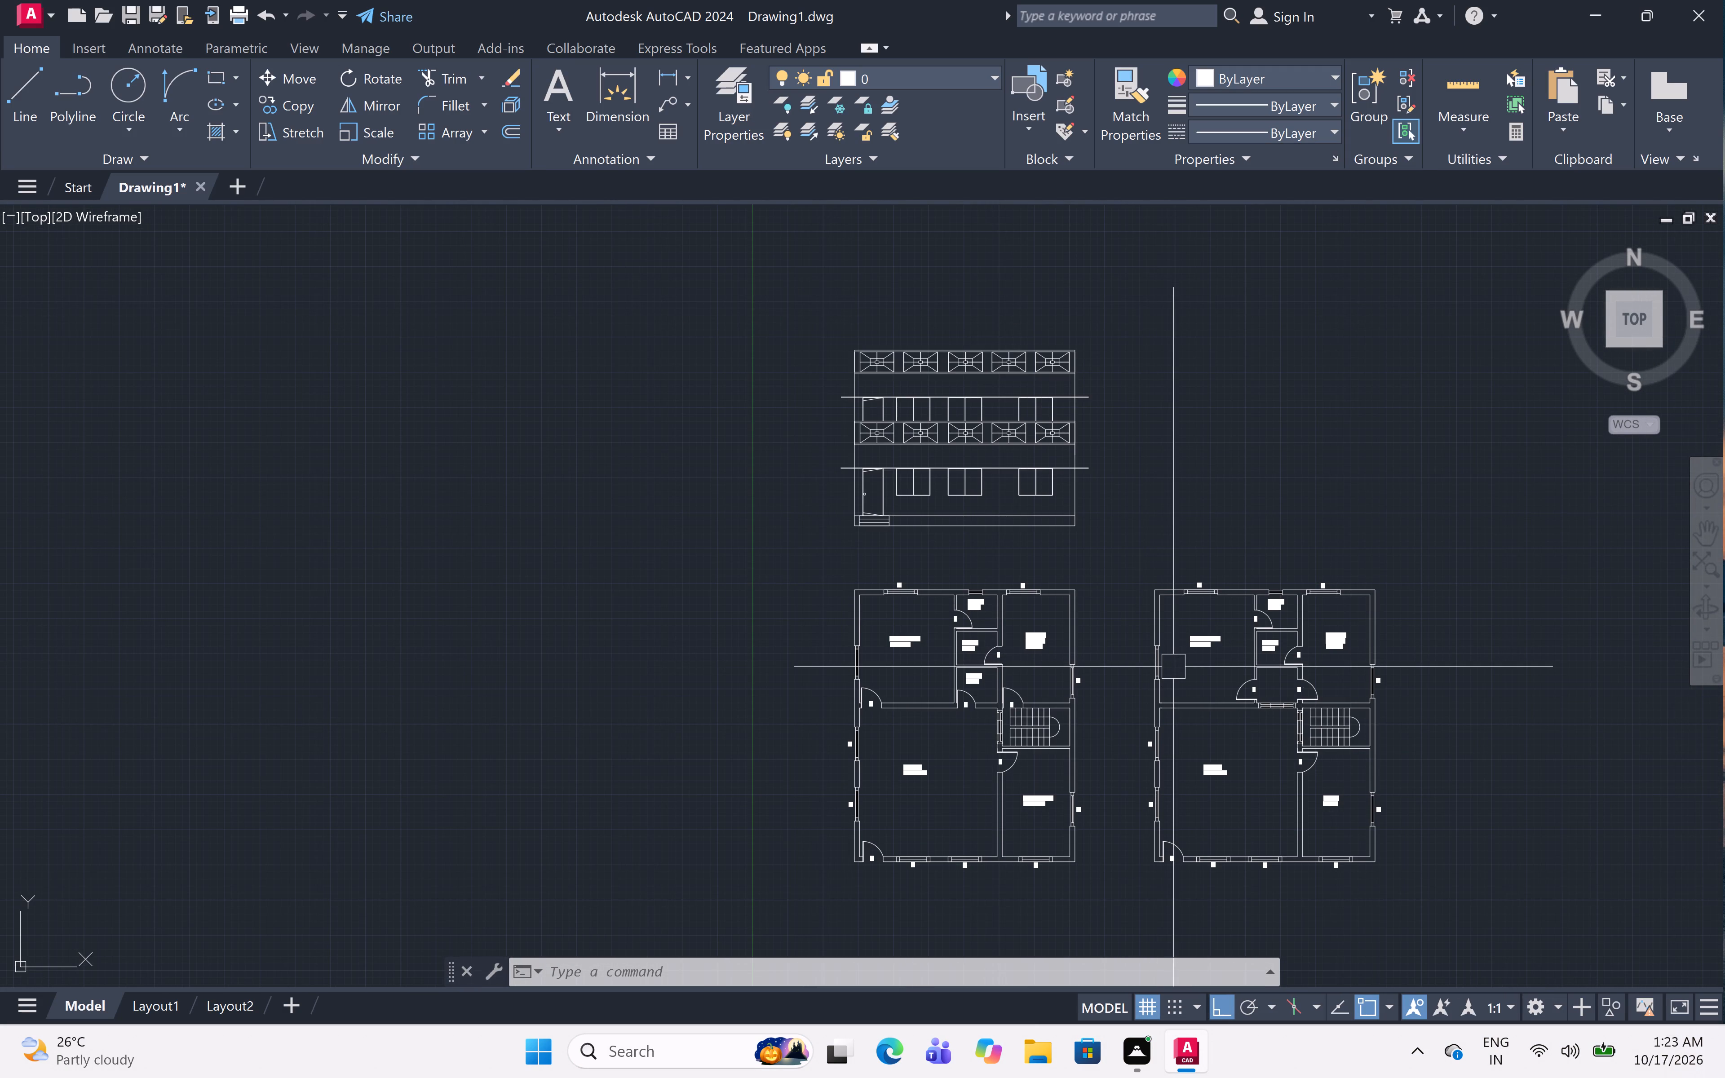
scroll(1173, 667, "up", 1)
scroll(1008, 646, "down", 1)
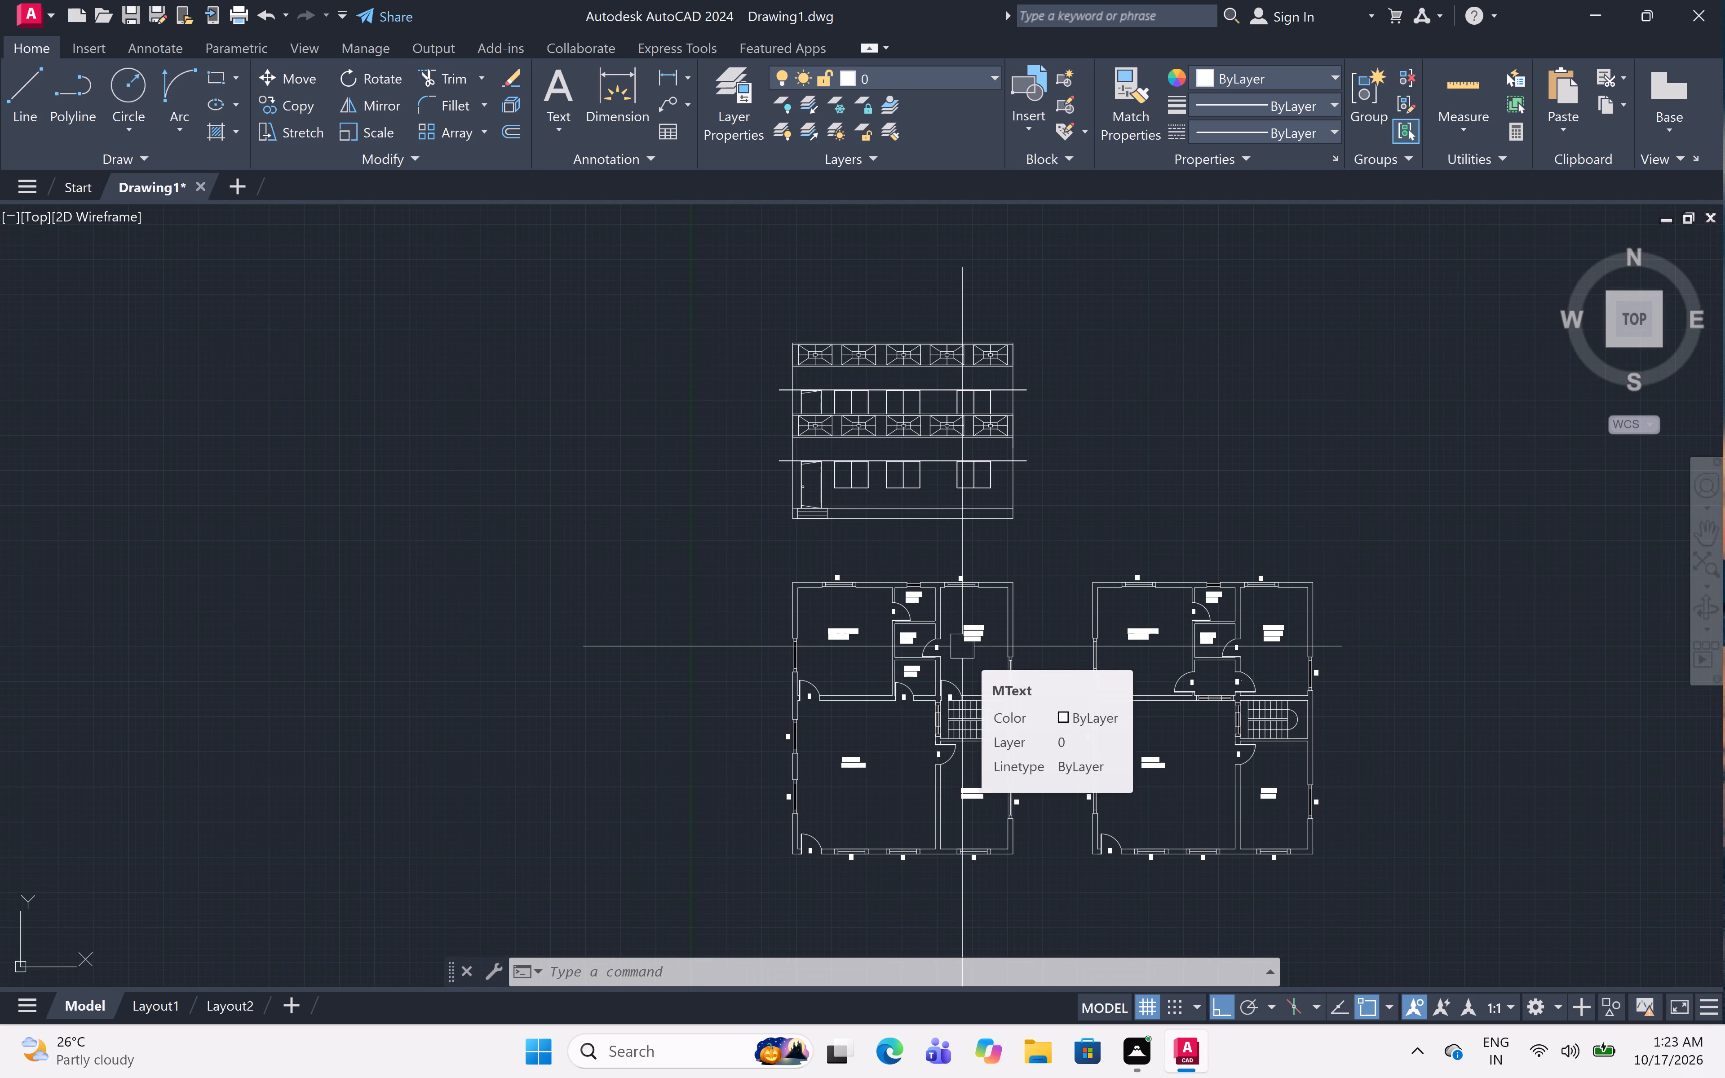
Modify the Standard dimension style's primary units to Engineering format with 0'-0.0" precision.
key("d")
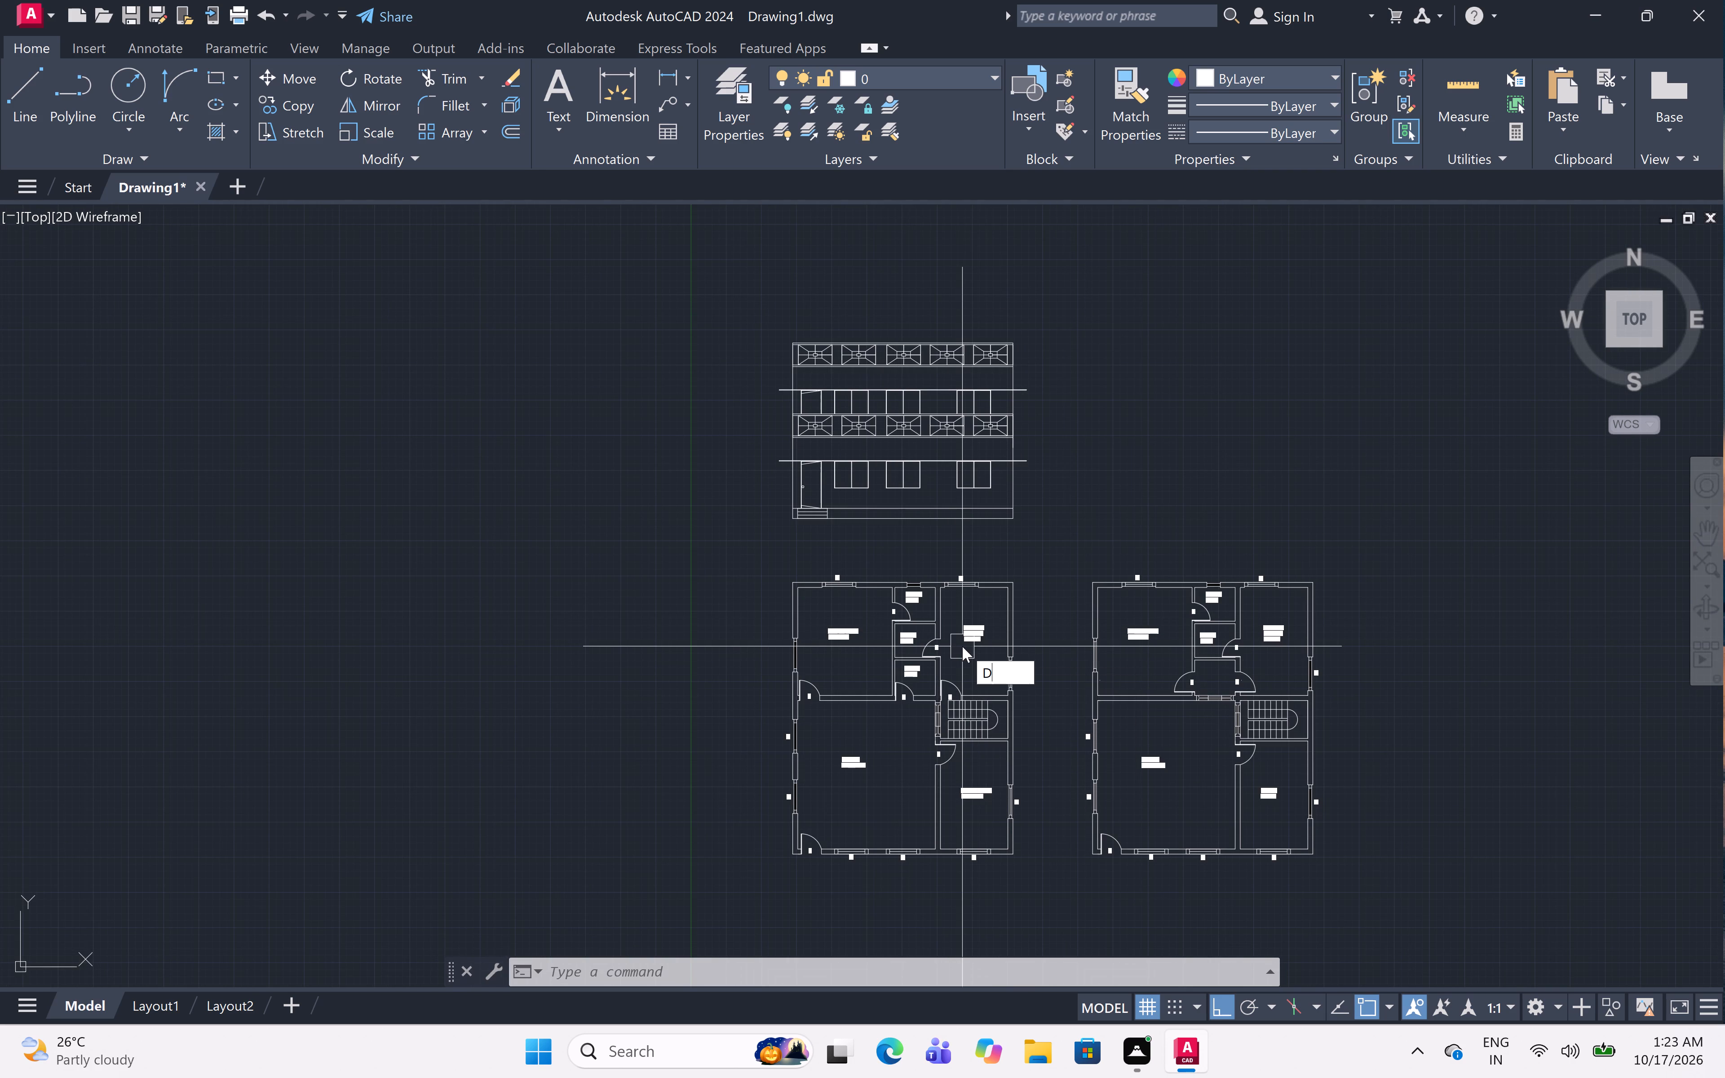
key("i")
key("m")
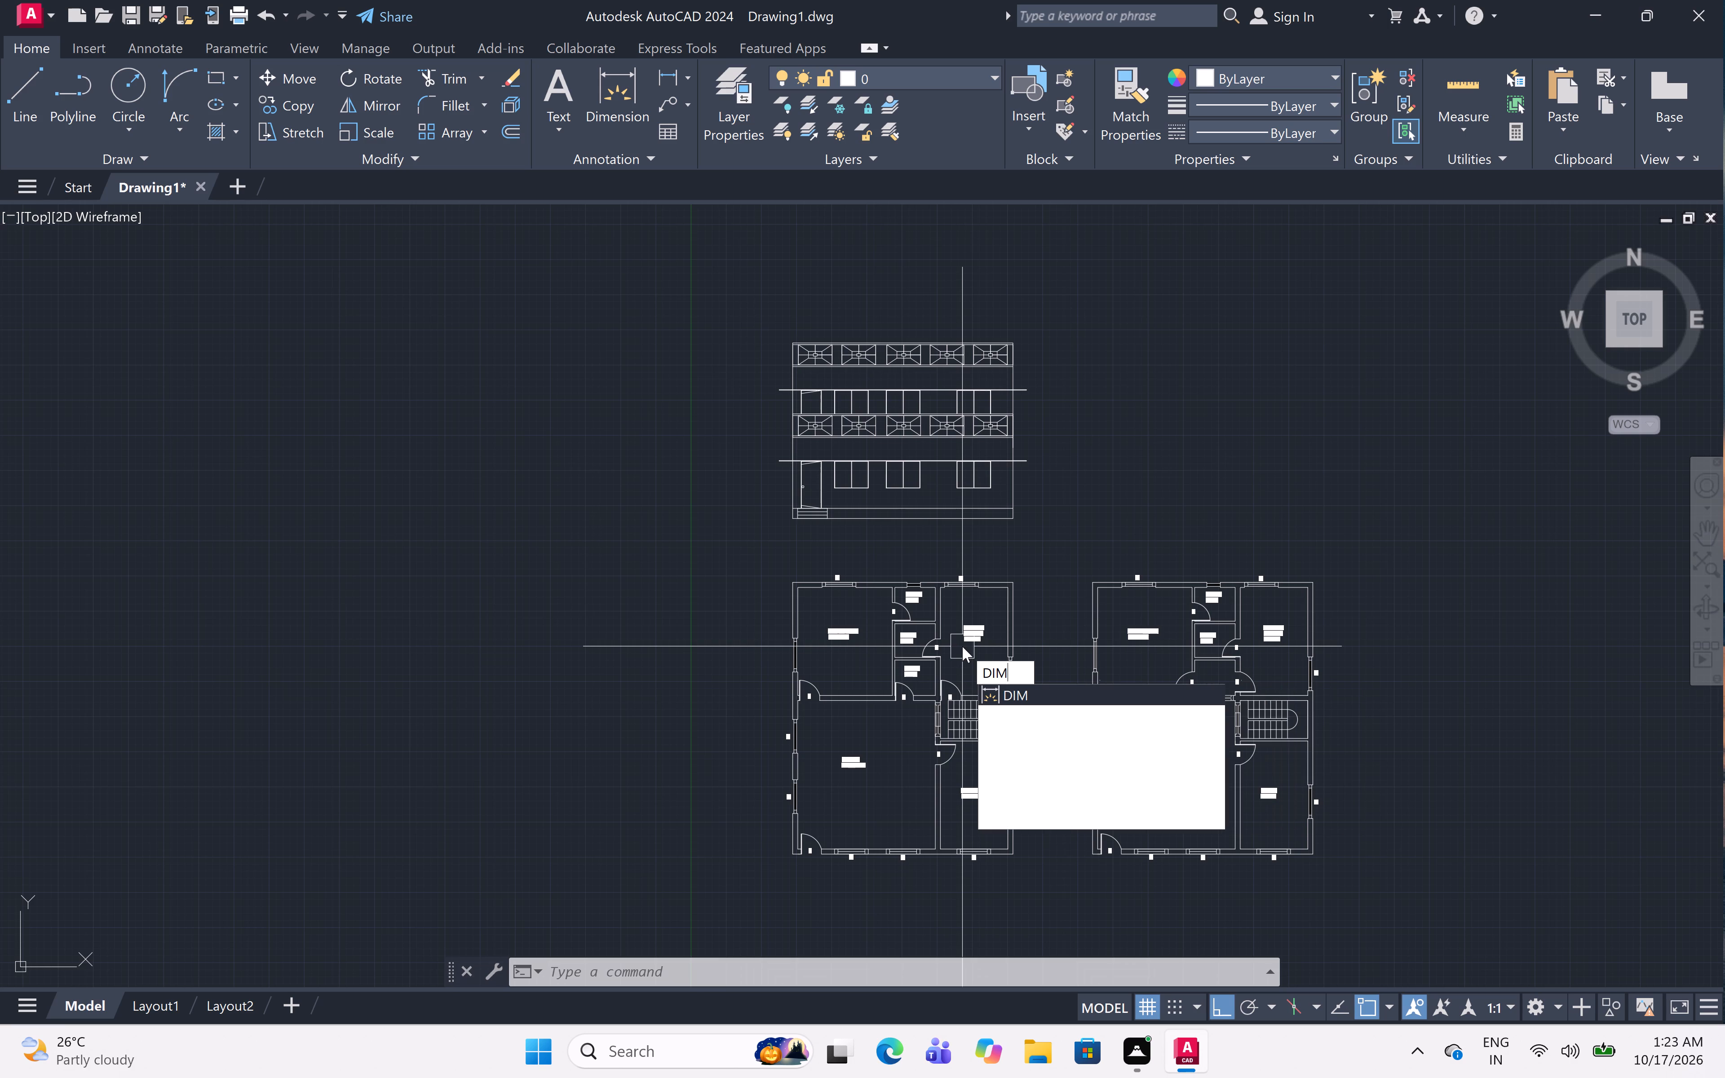
key("s")
key("space")
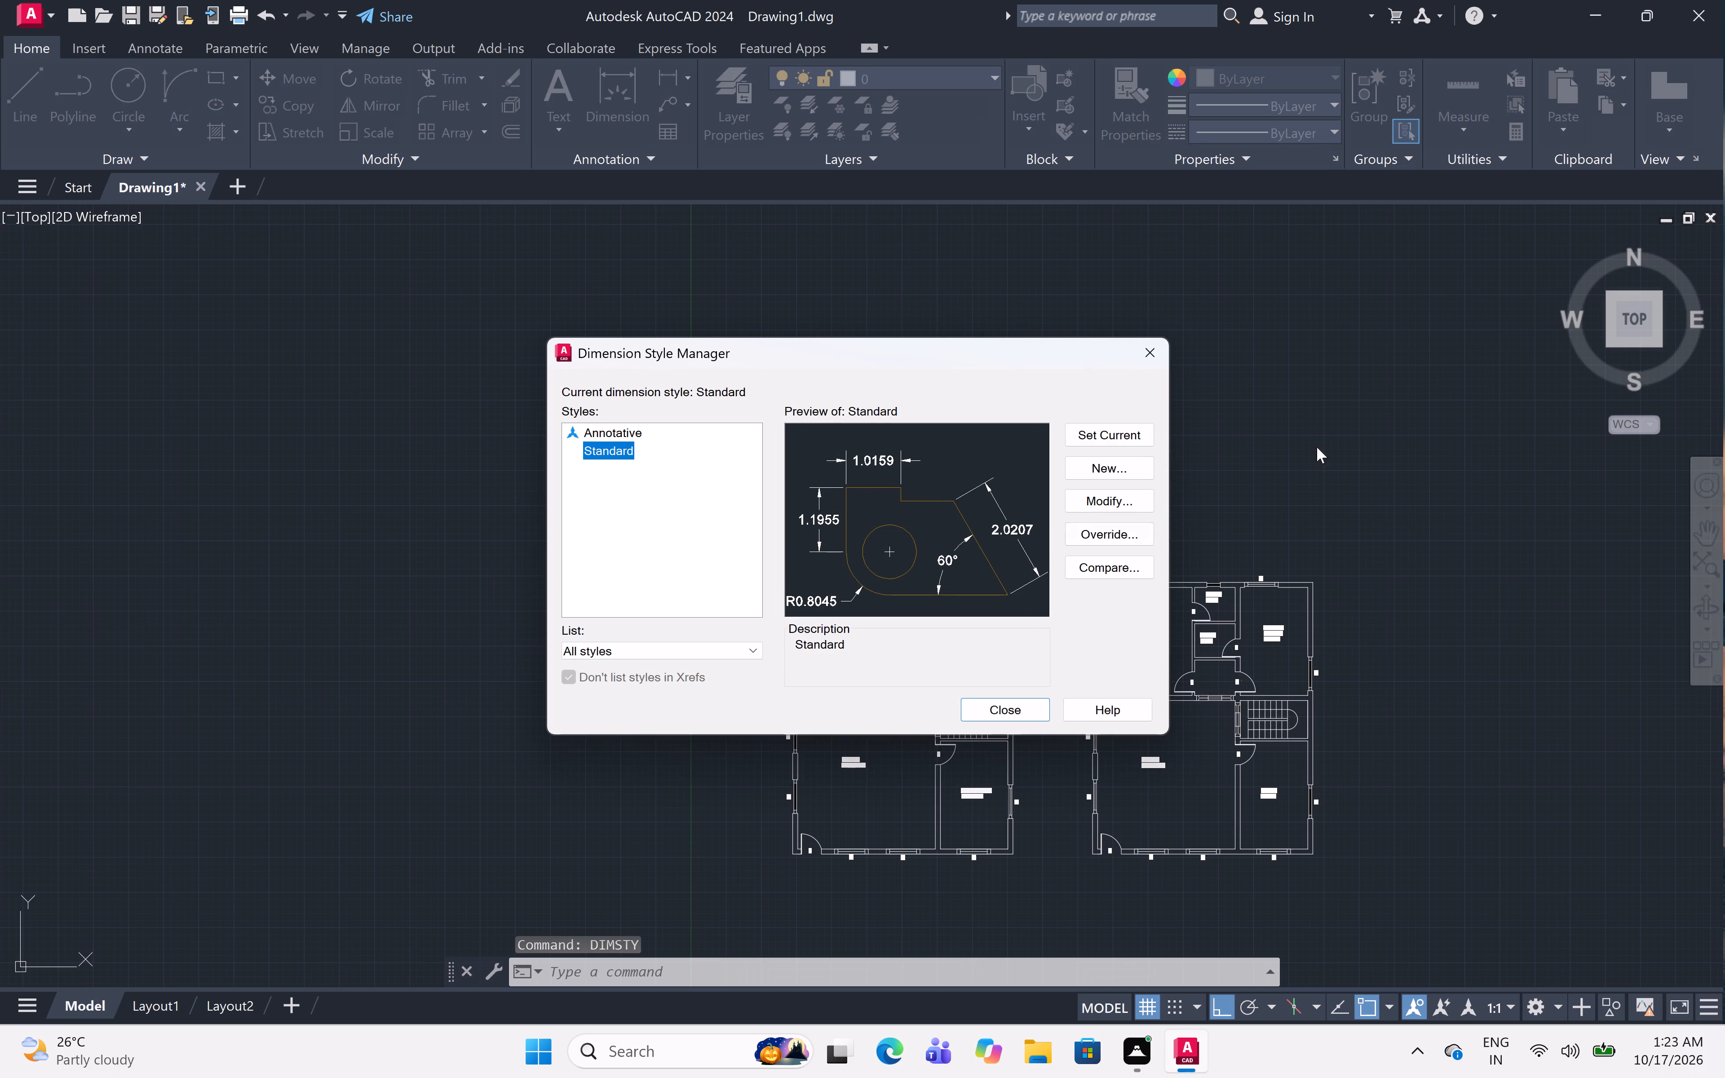
left_click(1135, 502)
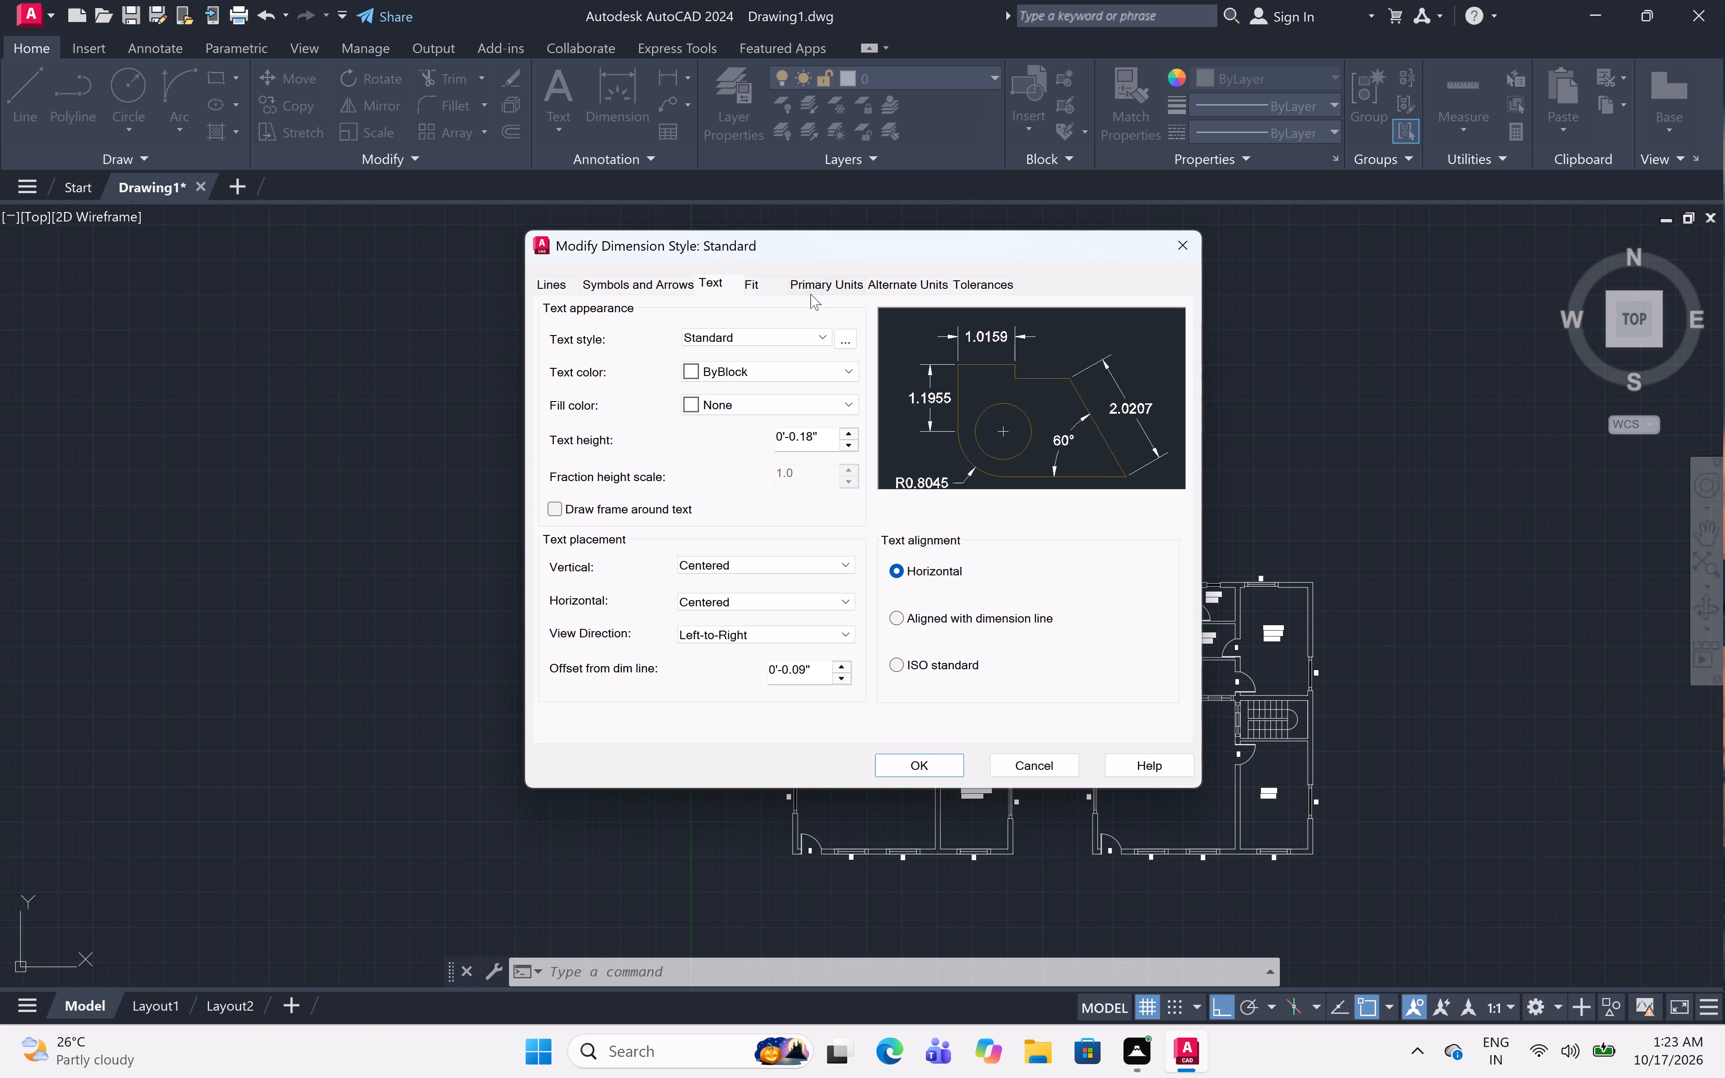
left_click(815, 284)
left_click(814, 322)
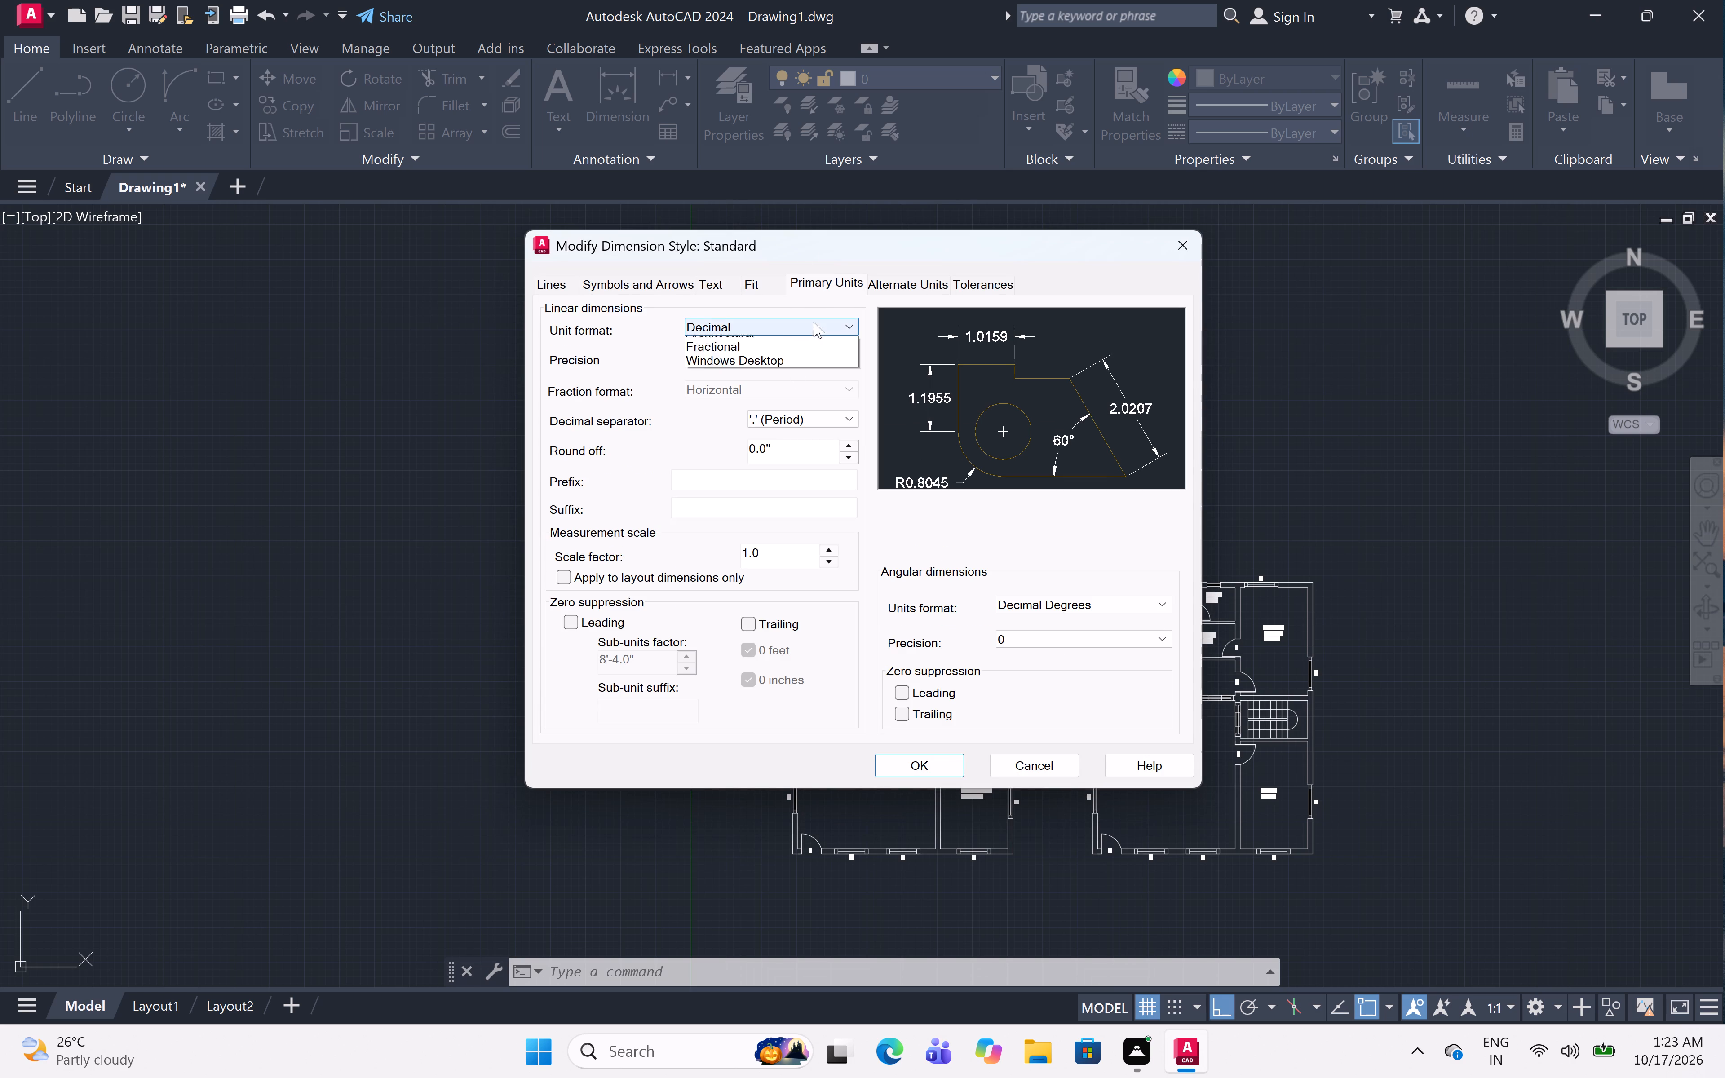
left_click(809, 369)
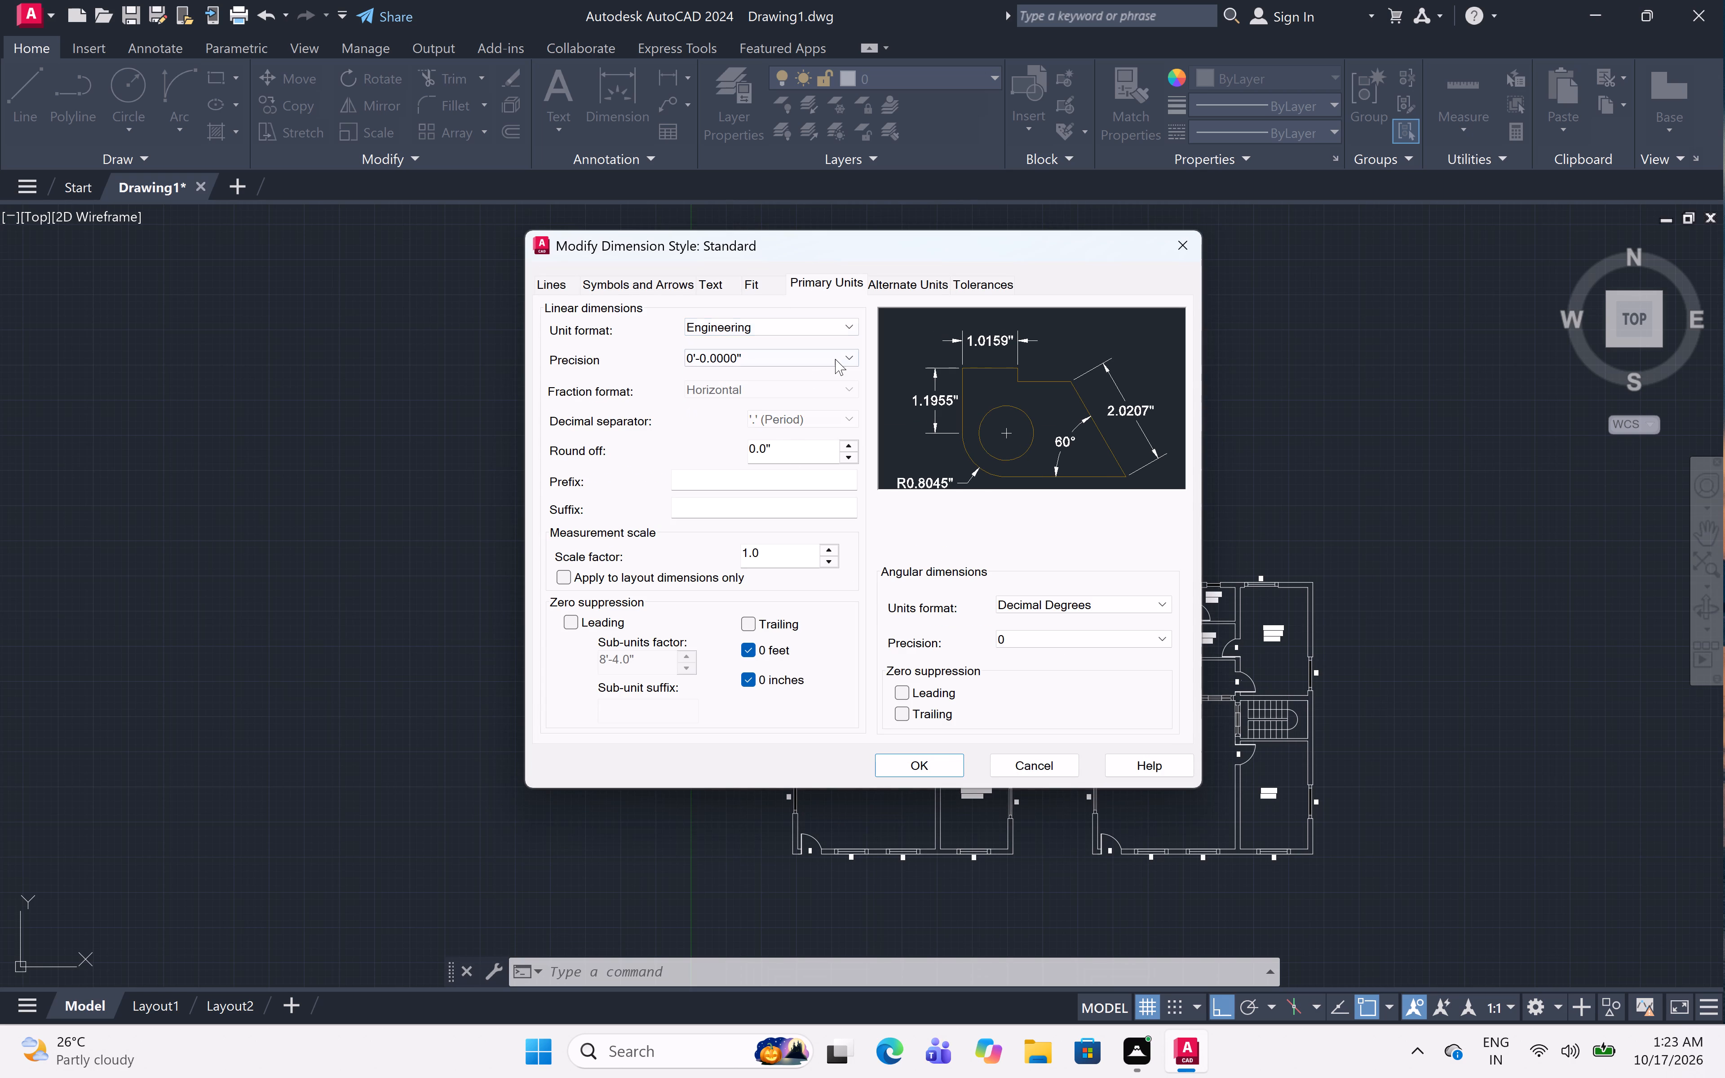
left_click(835, 354)
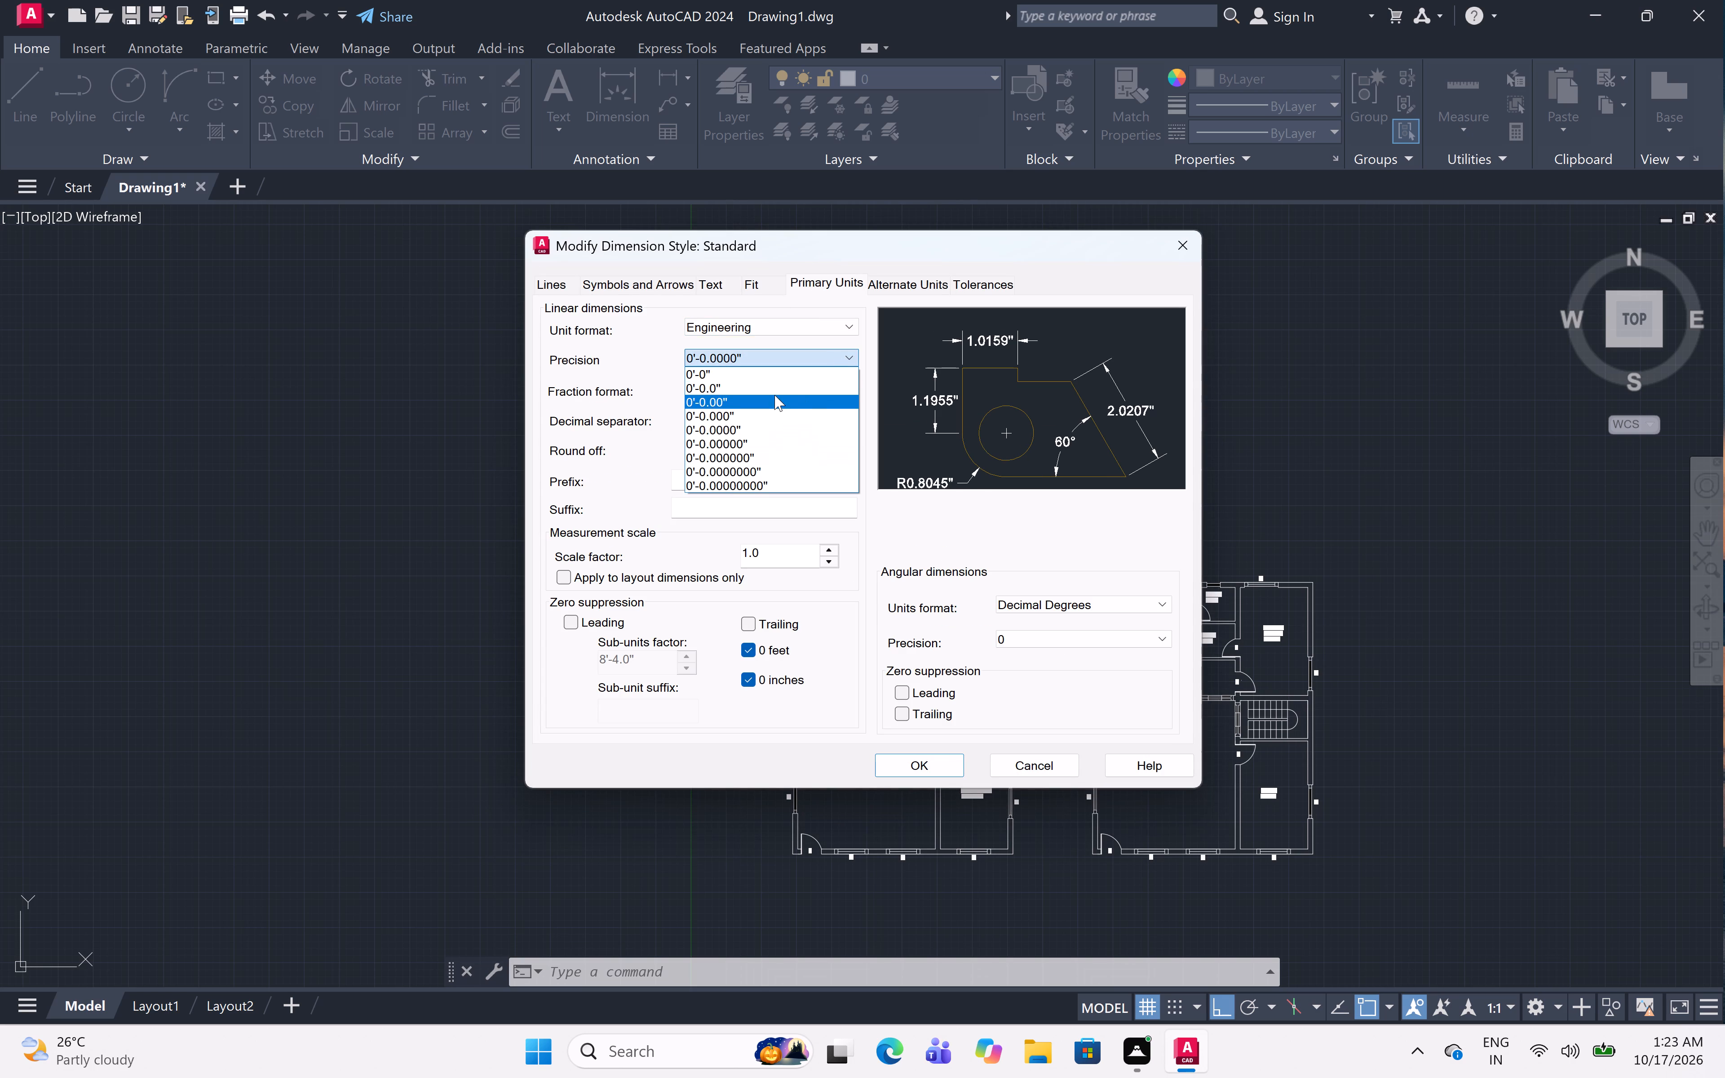
left_click(777, 389)
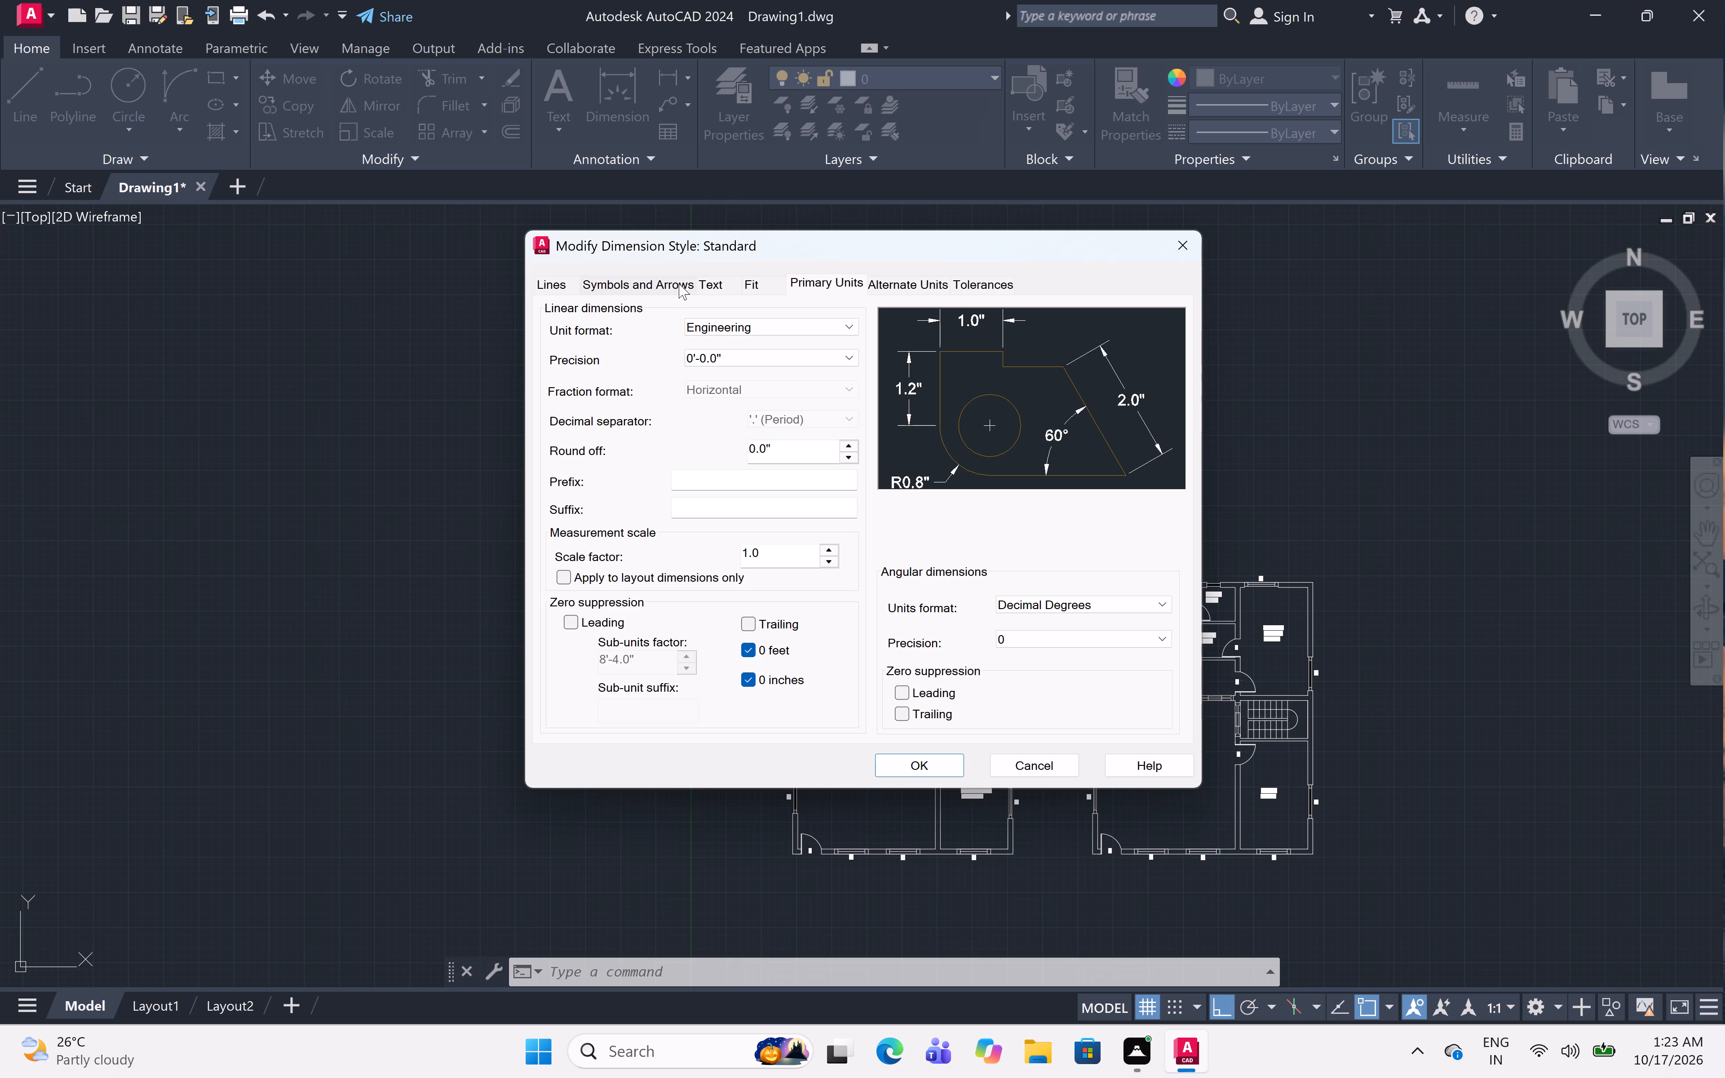
Set the Standard dimension style's text height to 6".
left_click(700, 278)
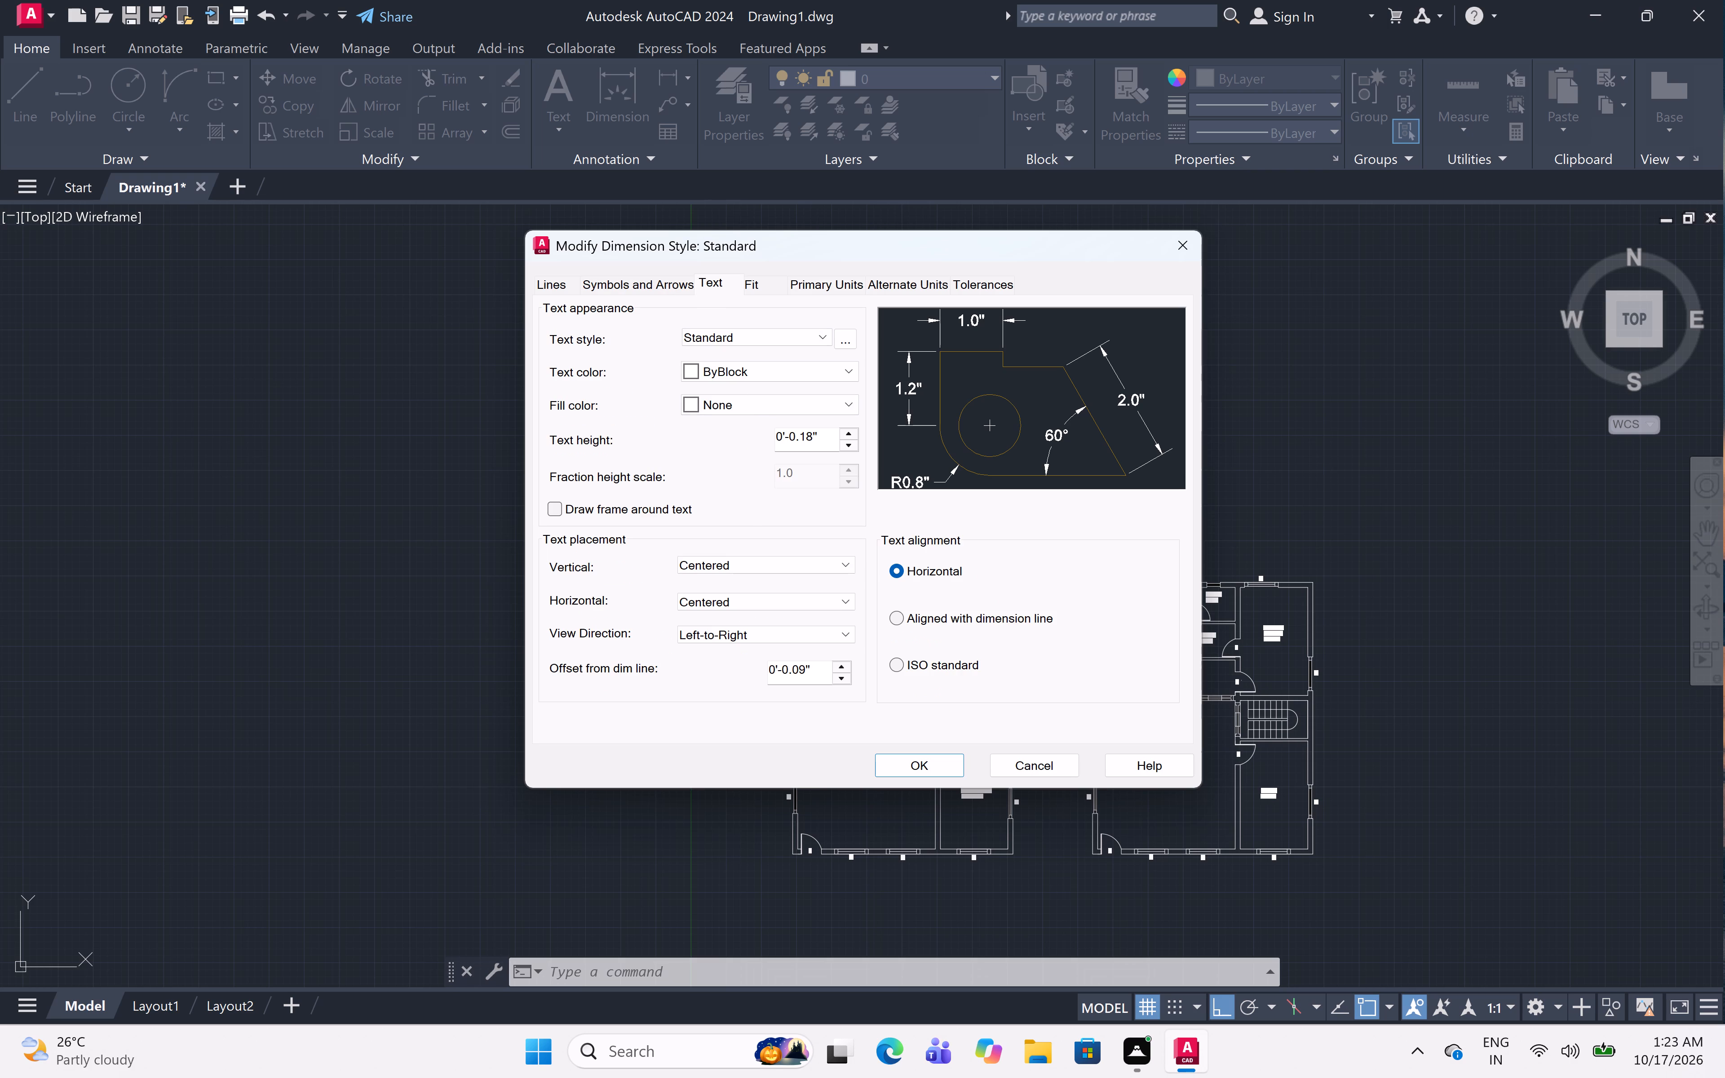
left_click(823, 435)
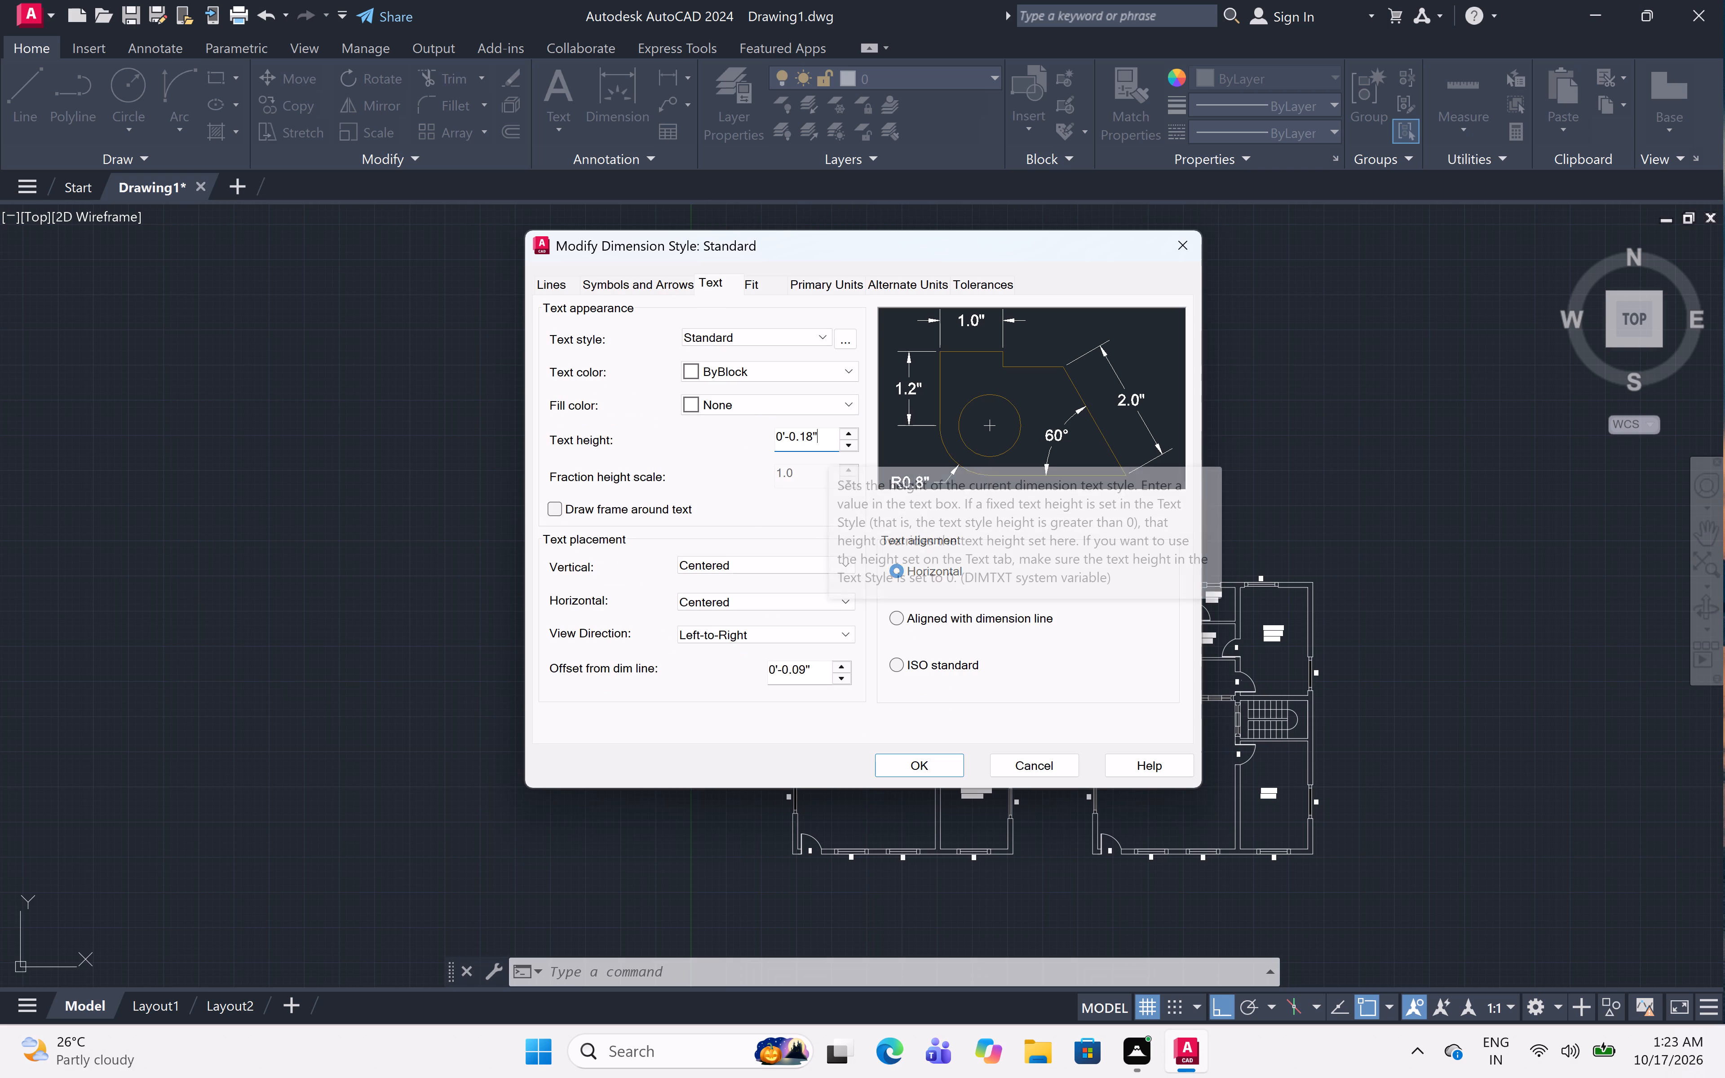
key("BackSpace")
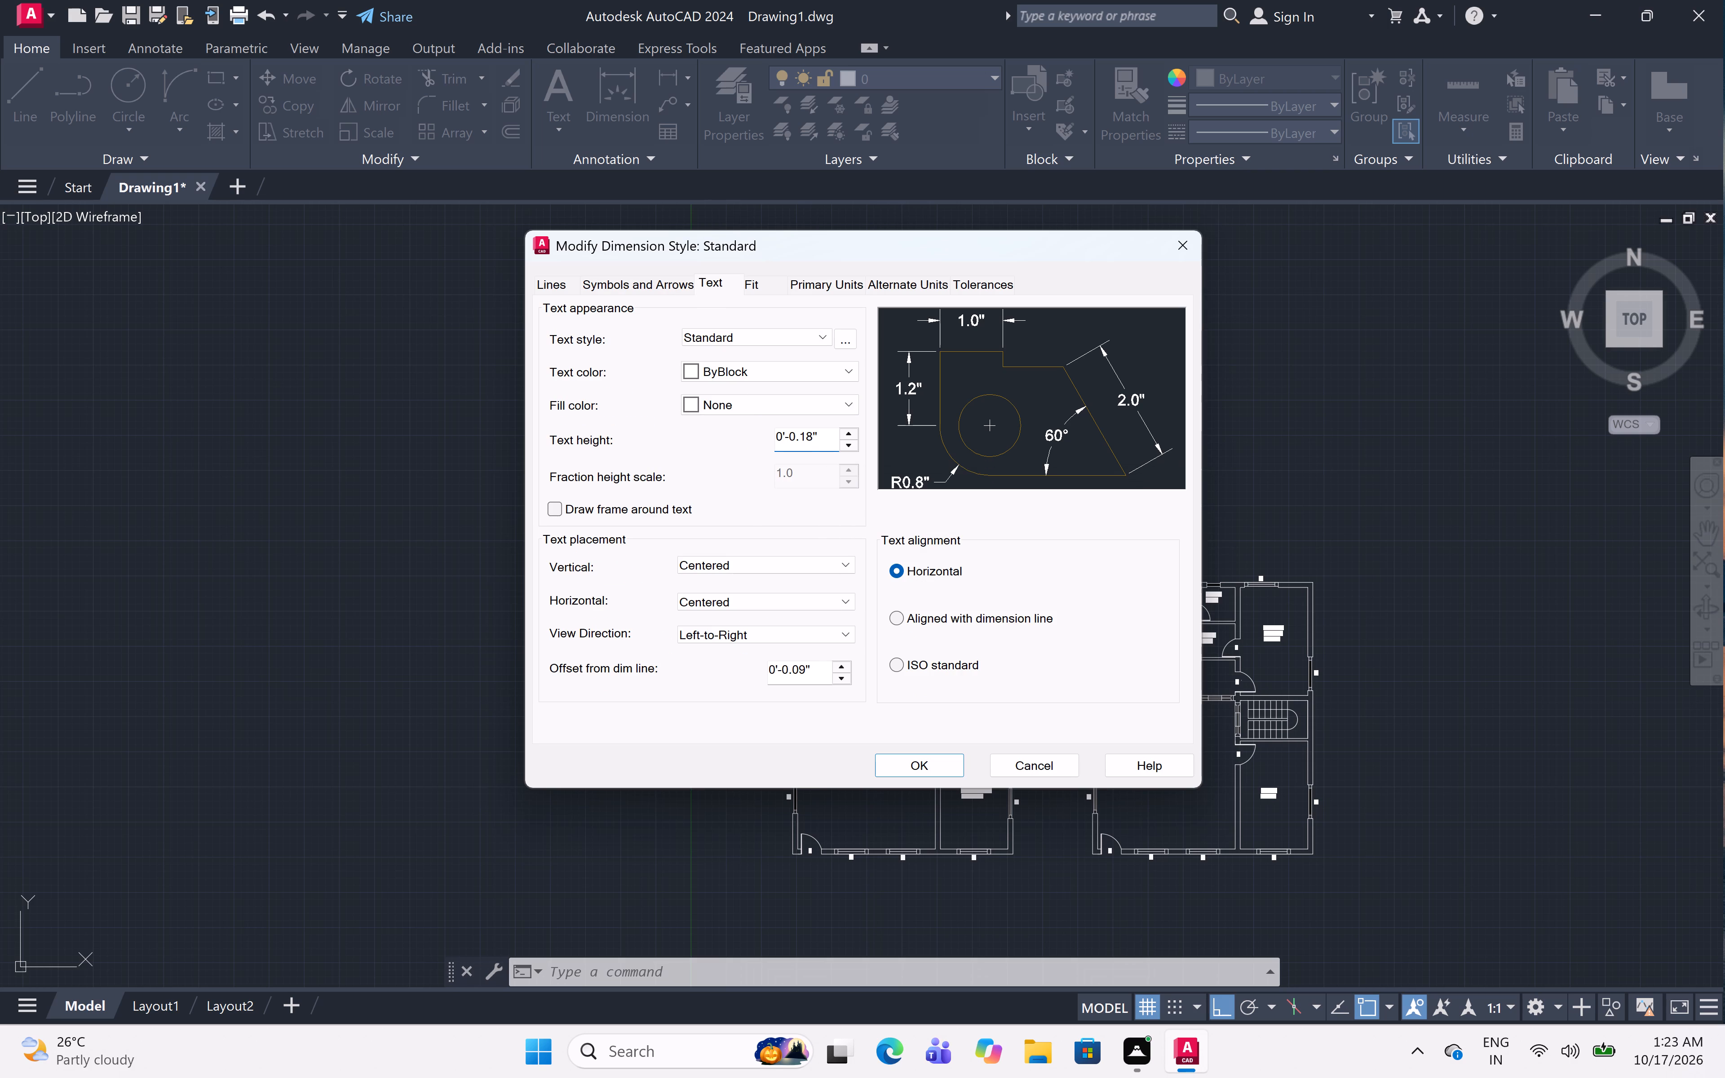
key("BackSpace")
key("BackSpace")
key("BackSpace")
key("BackSpace")
key("BackSpace")
key("BackSpace")
key("BackSpace")
key("BackSpace")
key("BackSpace")
key("BackSpace")
key("BackSpace")
key("BackSpace")
key("6")
key("shift+quotedbl")
key("space")
Set the Standard dimension style's arrow size to 6", apply the changes and make the style current.
left_click(650, 283)
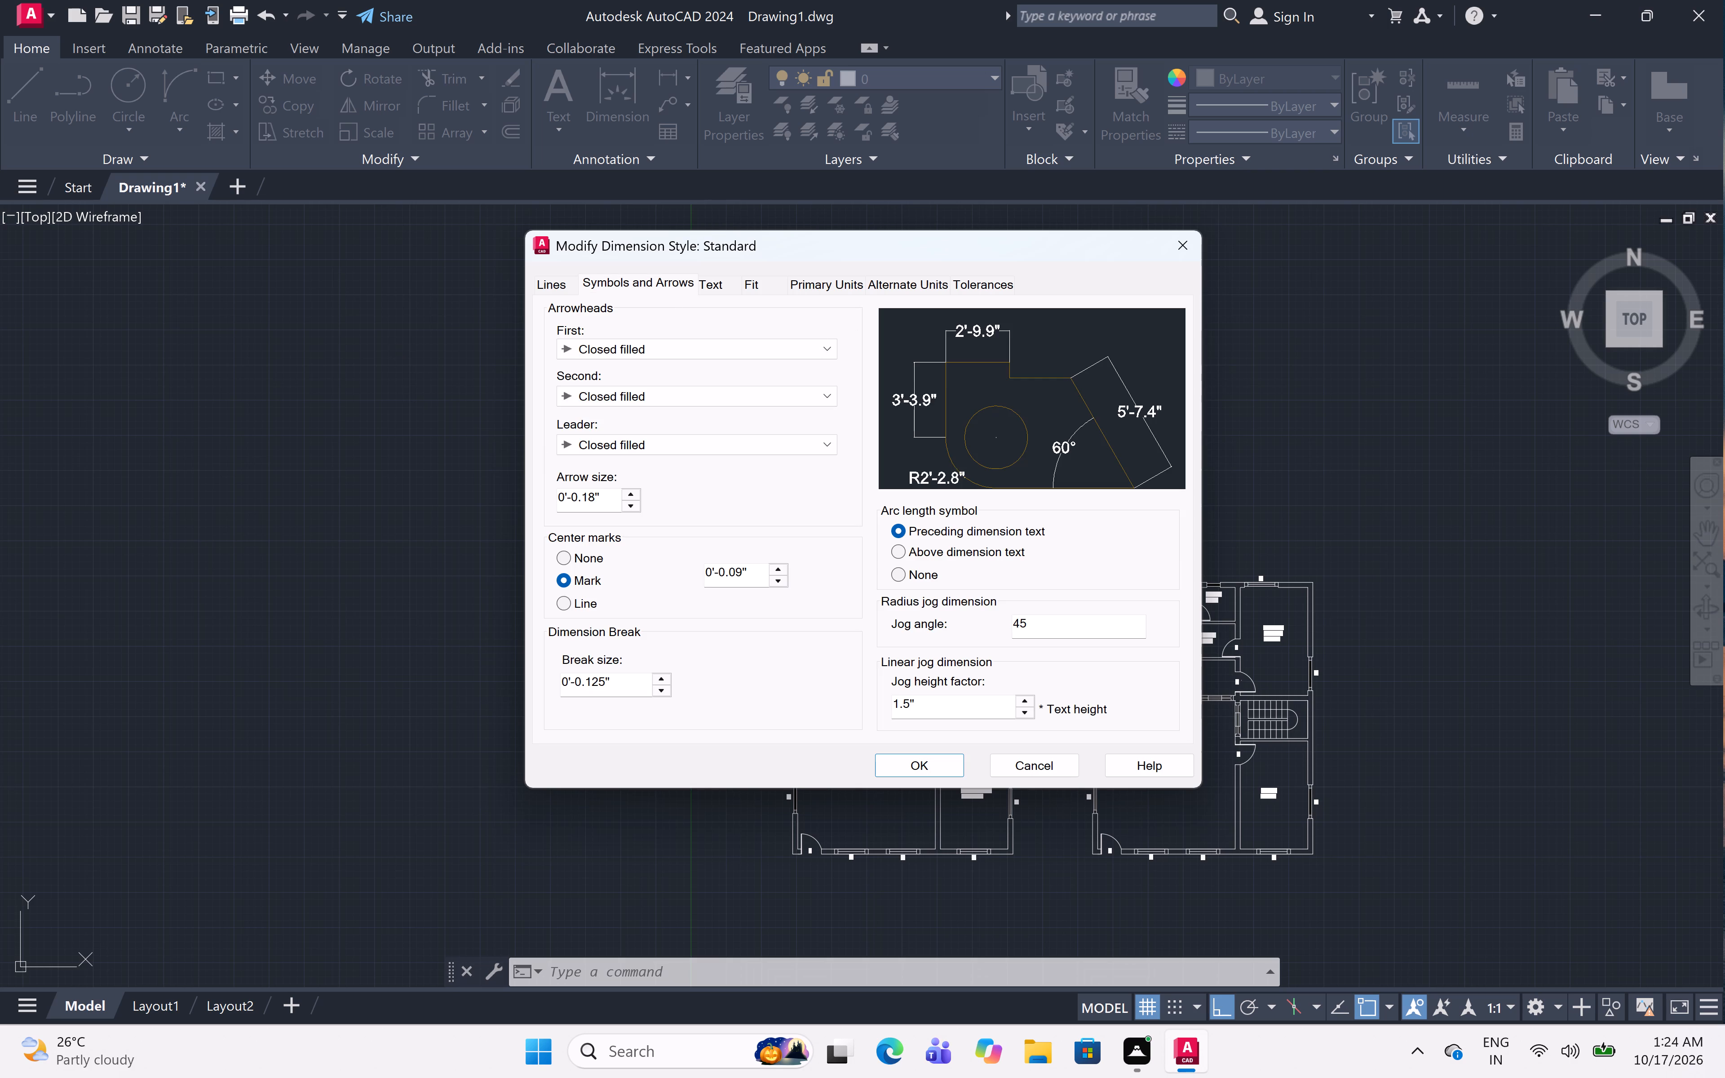
left_click(609, 497)
key("BackSpace")
key("BackSpace")
key("BackSpace")
key("BackSpace")
key("BackSpace")
key("BackSpace")
key("BackSpace")
key("BackSpace")
key("BackSpace")
key("BackSpace")
key("BackSpace")
key("BackSpace")
key("BackSpace")
key("BackSpace")
key("6")
type("\"")
key("space")
left_click(909, 770)
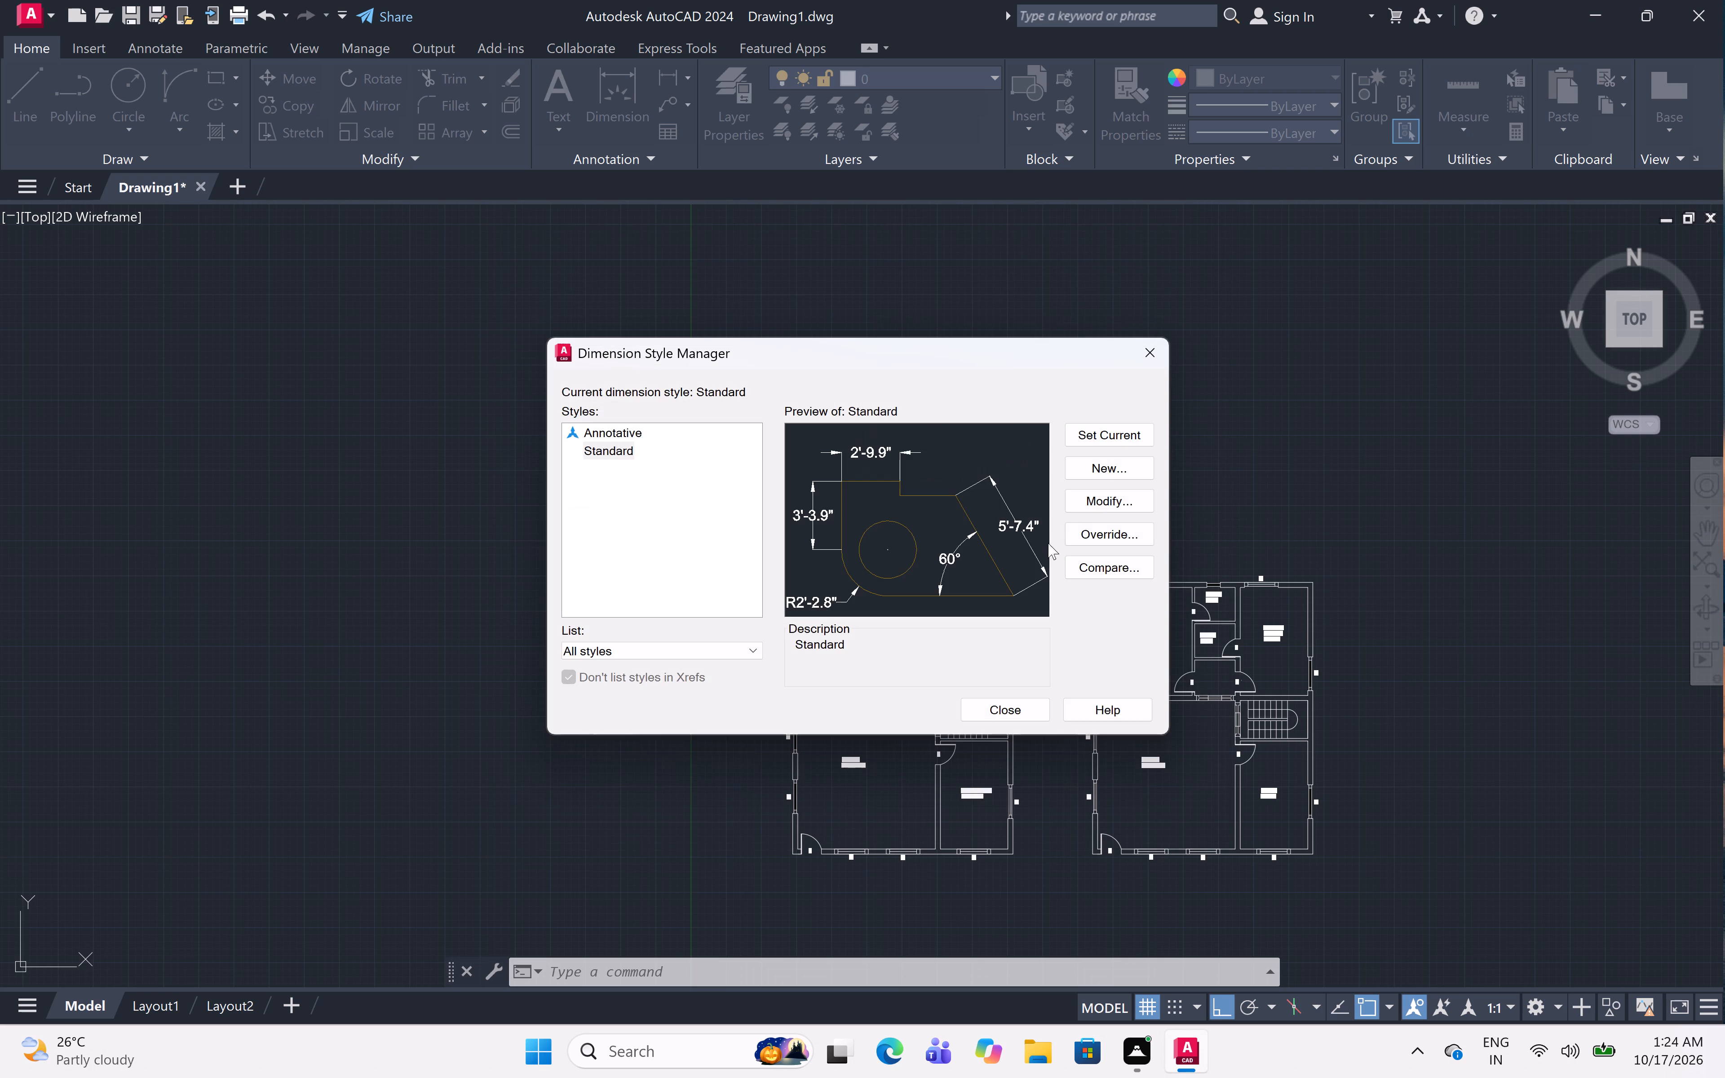
left_click(1118, 424)
left_click(977, 715)
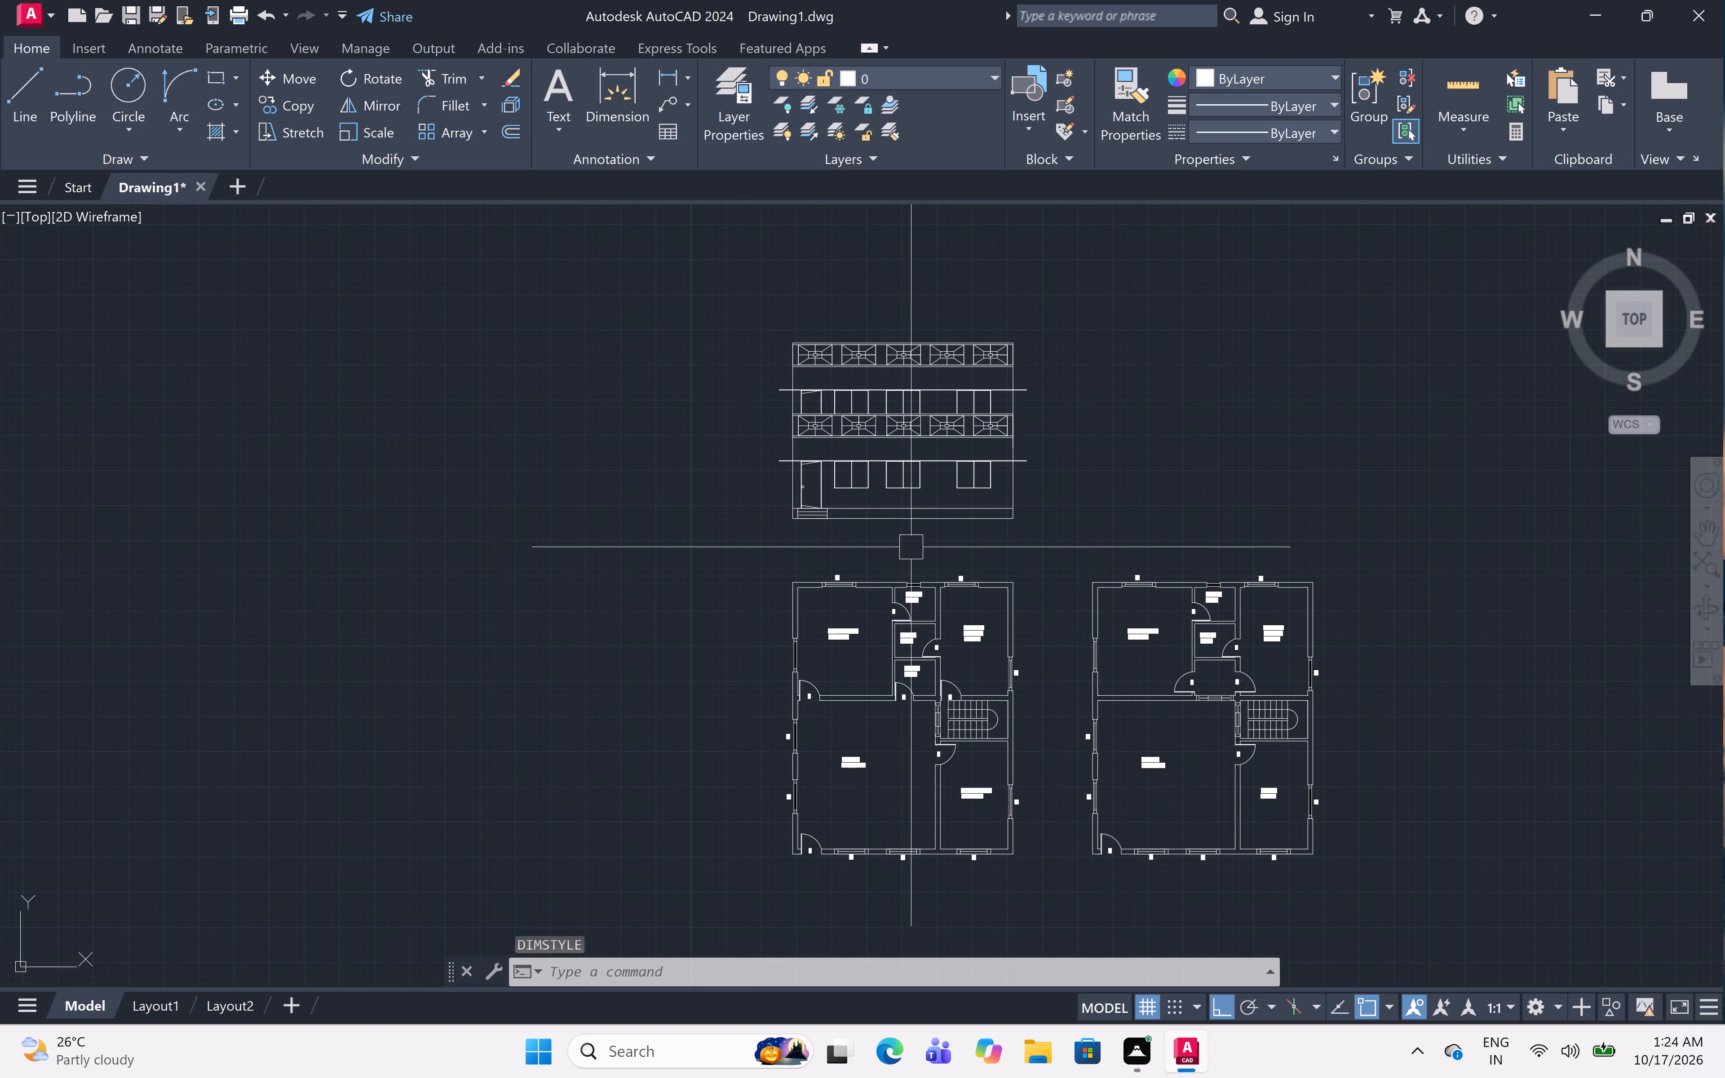
scroll(913, 541, "up", 3)
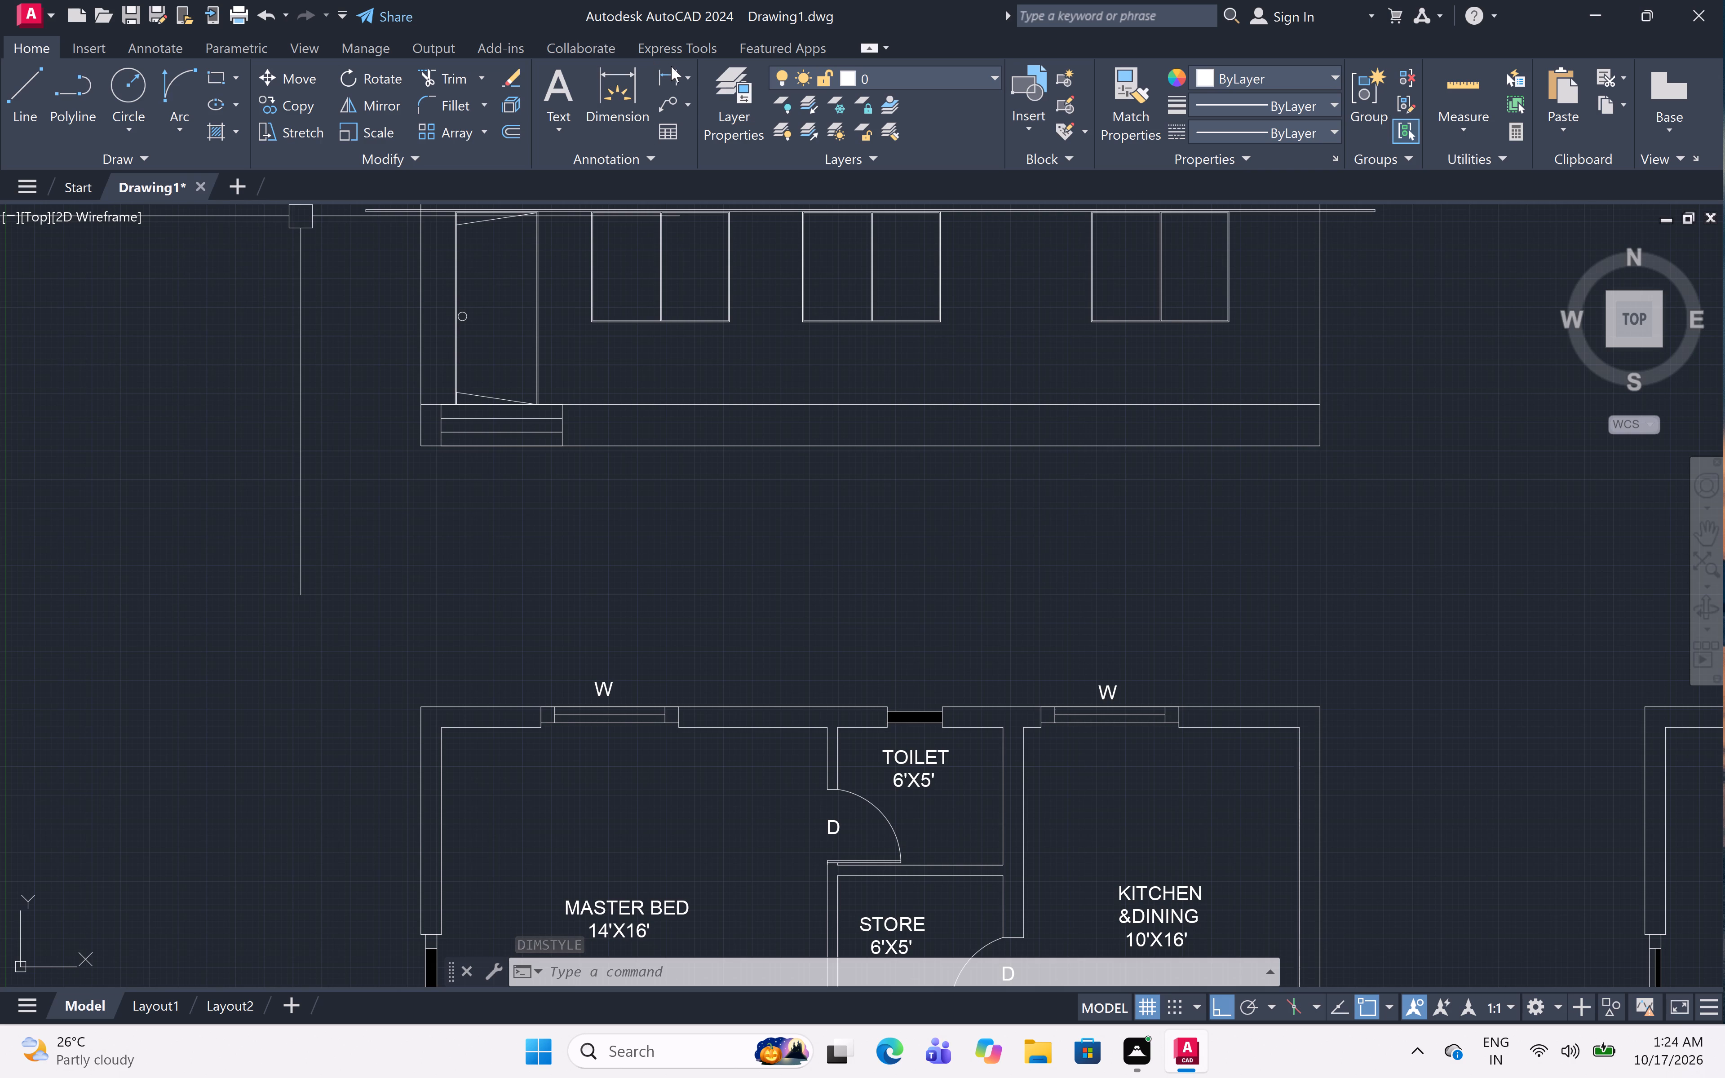
Add a linear dimension for the overall width of the first floor plan, placed above its top wall.
left_click(676, 81)
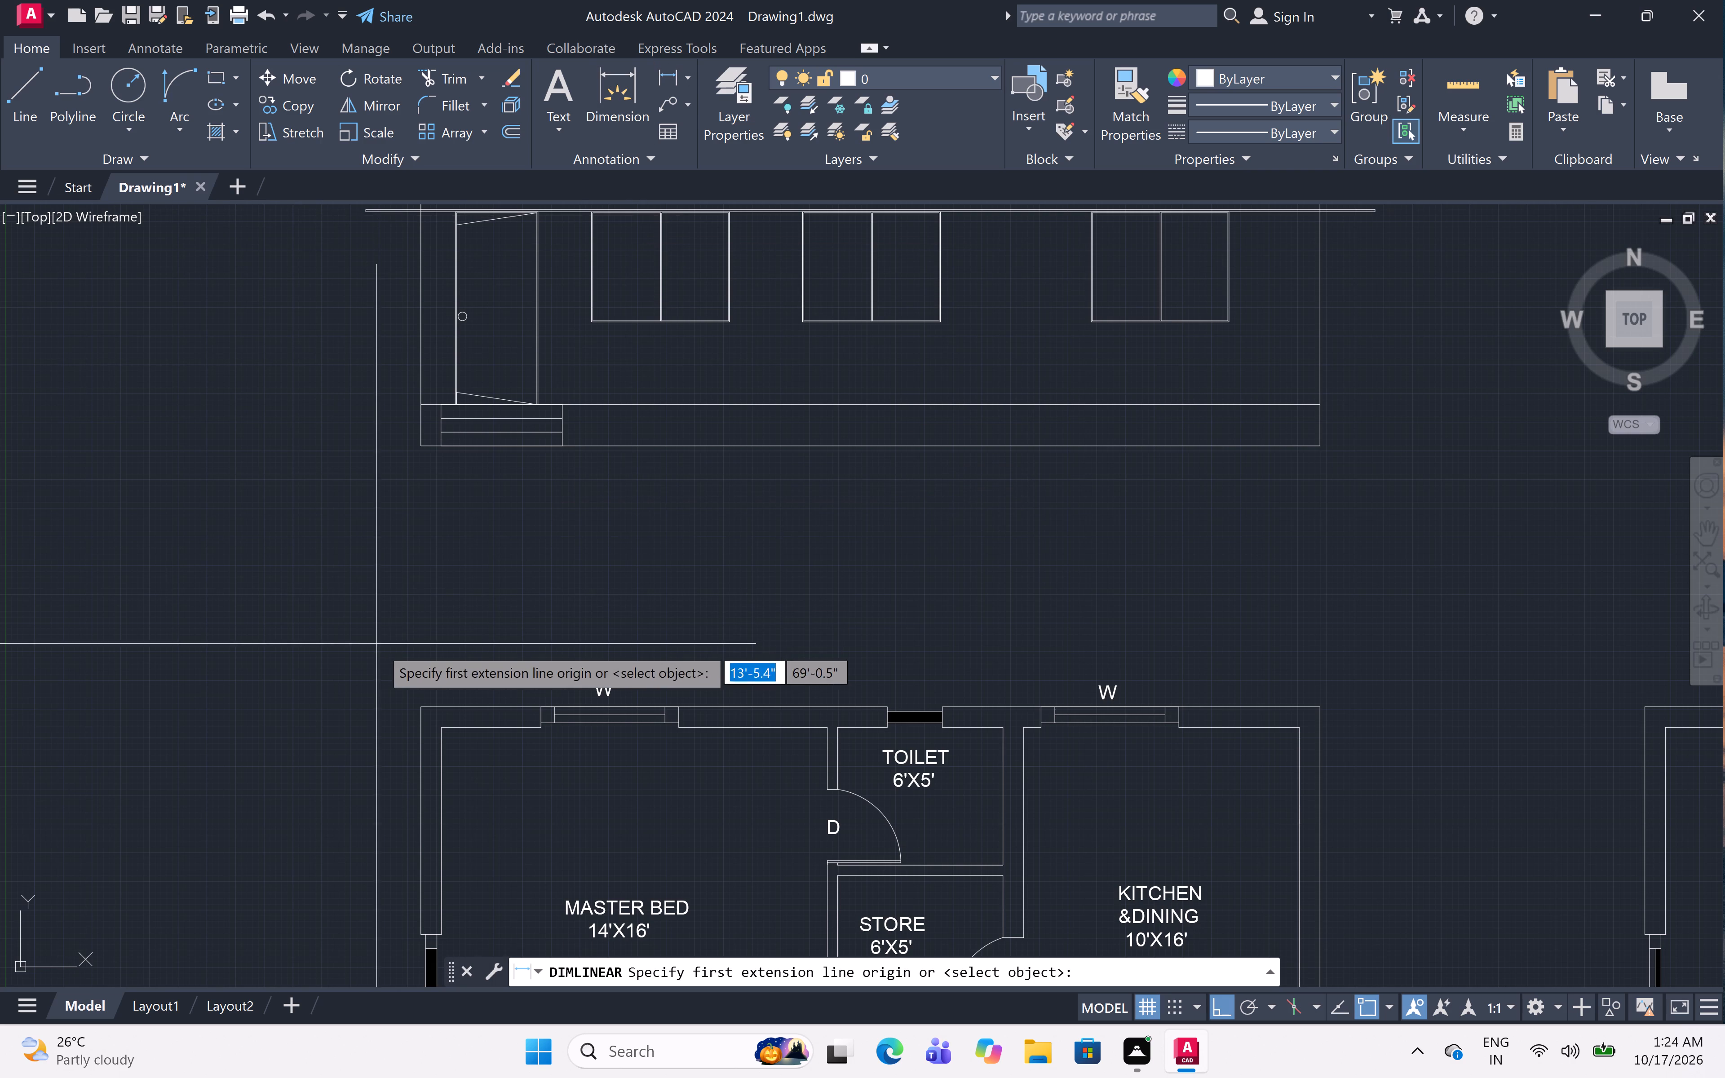
left_click(417, 705)
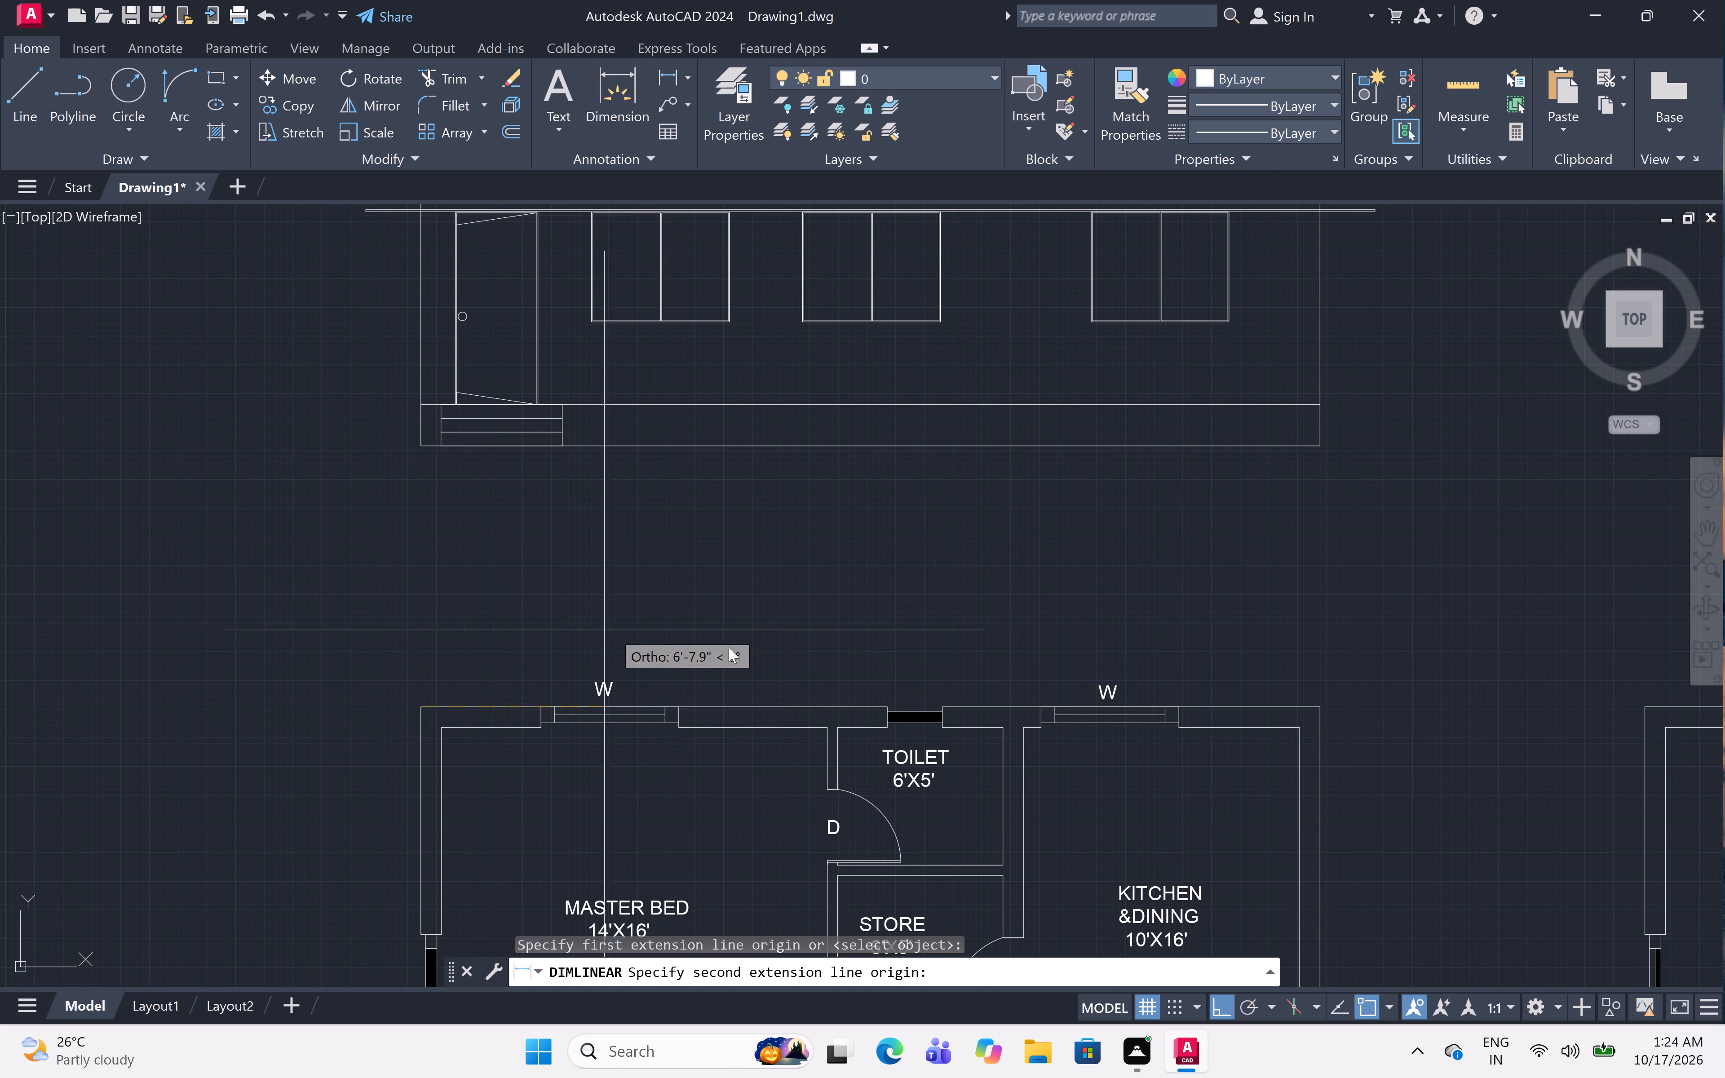
left_click(1317, 706)
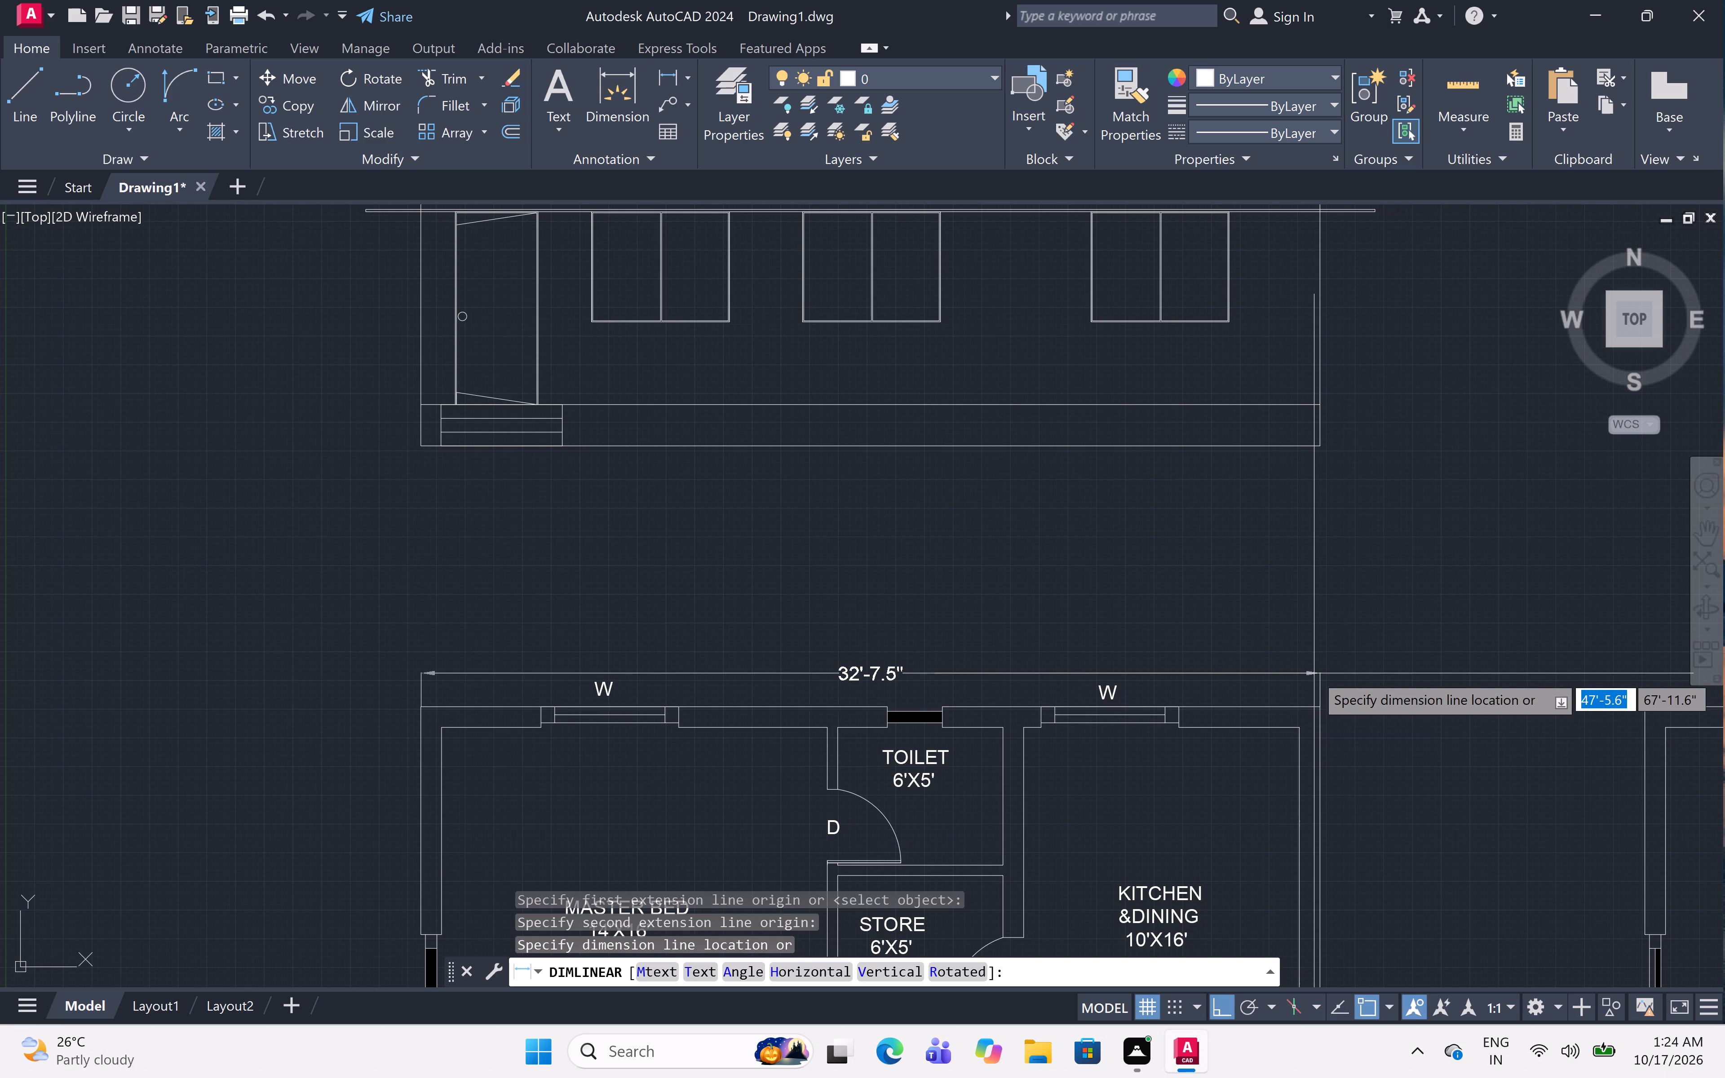
left_click(1314, 651)
Add a vertical linear dimension for the first floor plan's overall depth, placed just outside its right-hand exterior wall.
scroll(1315, 646, "down", 4)
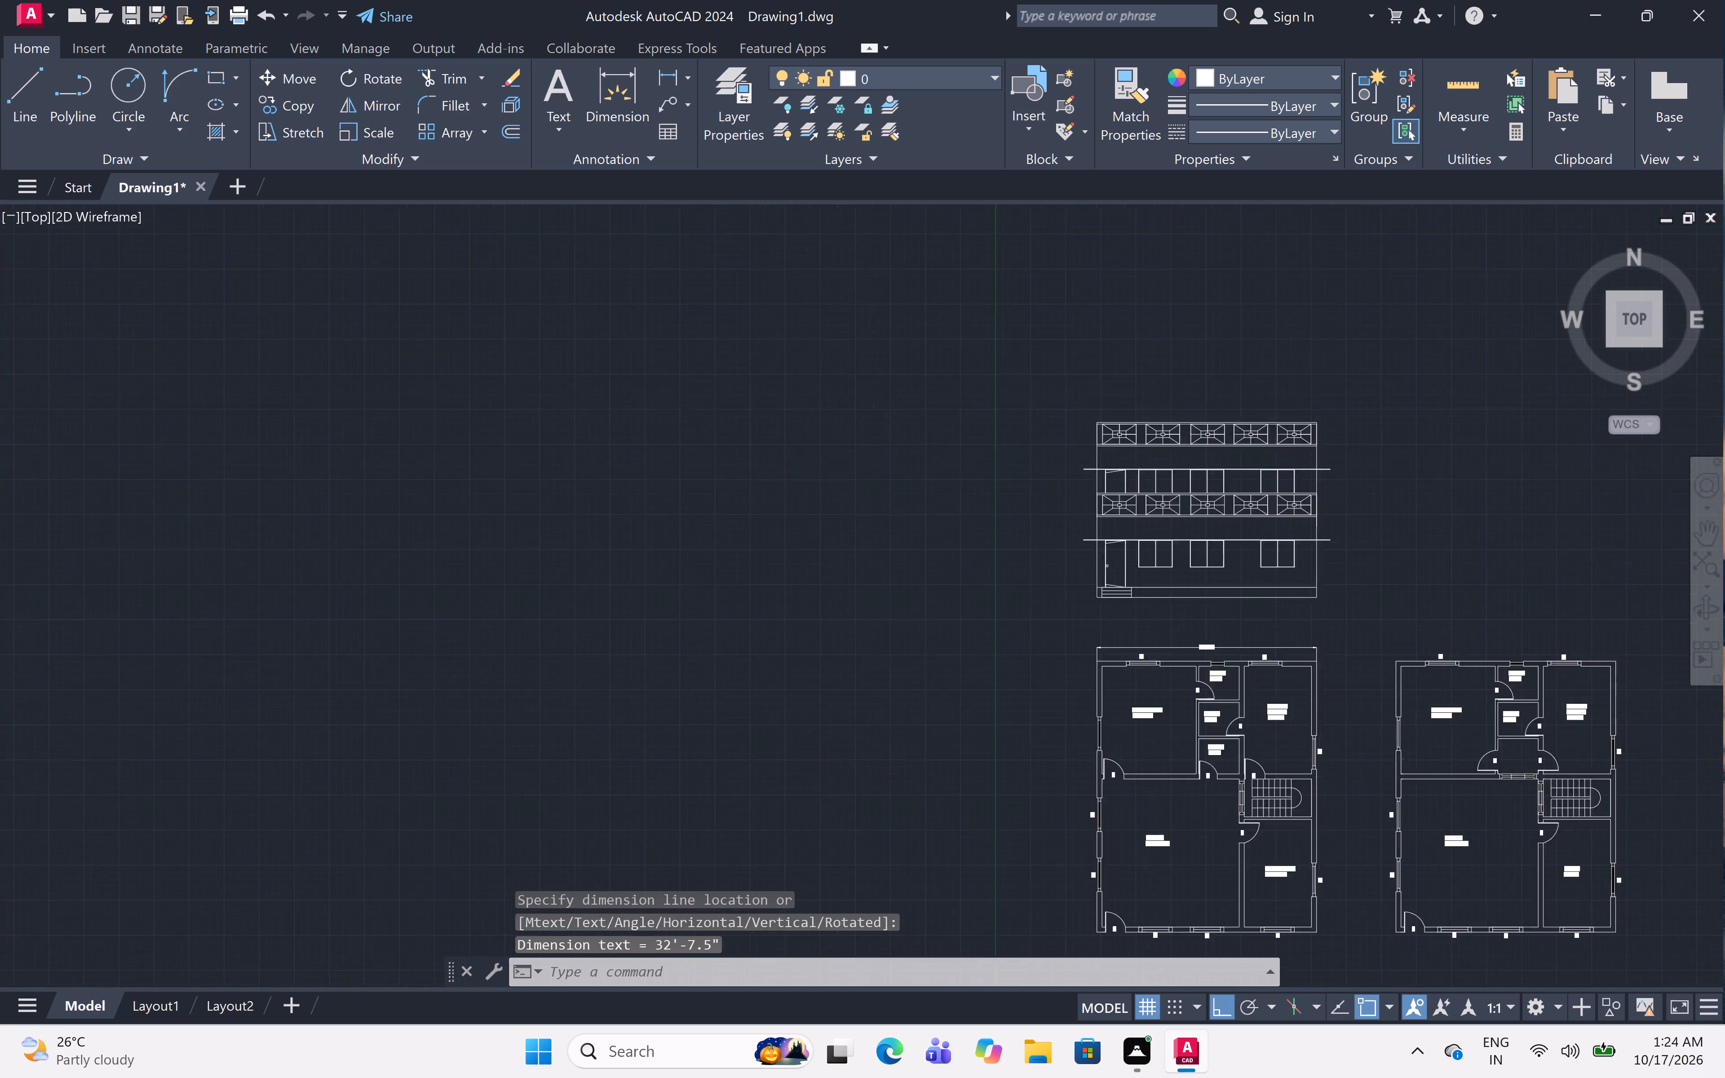
scroll(1333, 683, "up", 1)
middle_click_drag(1331, 685, 1149, 592)
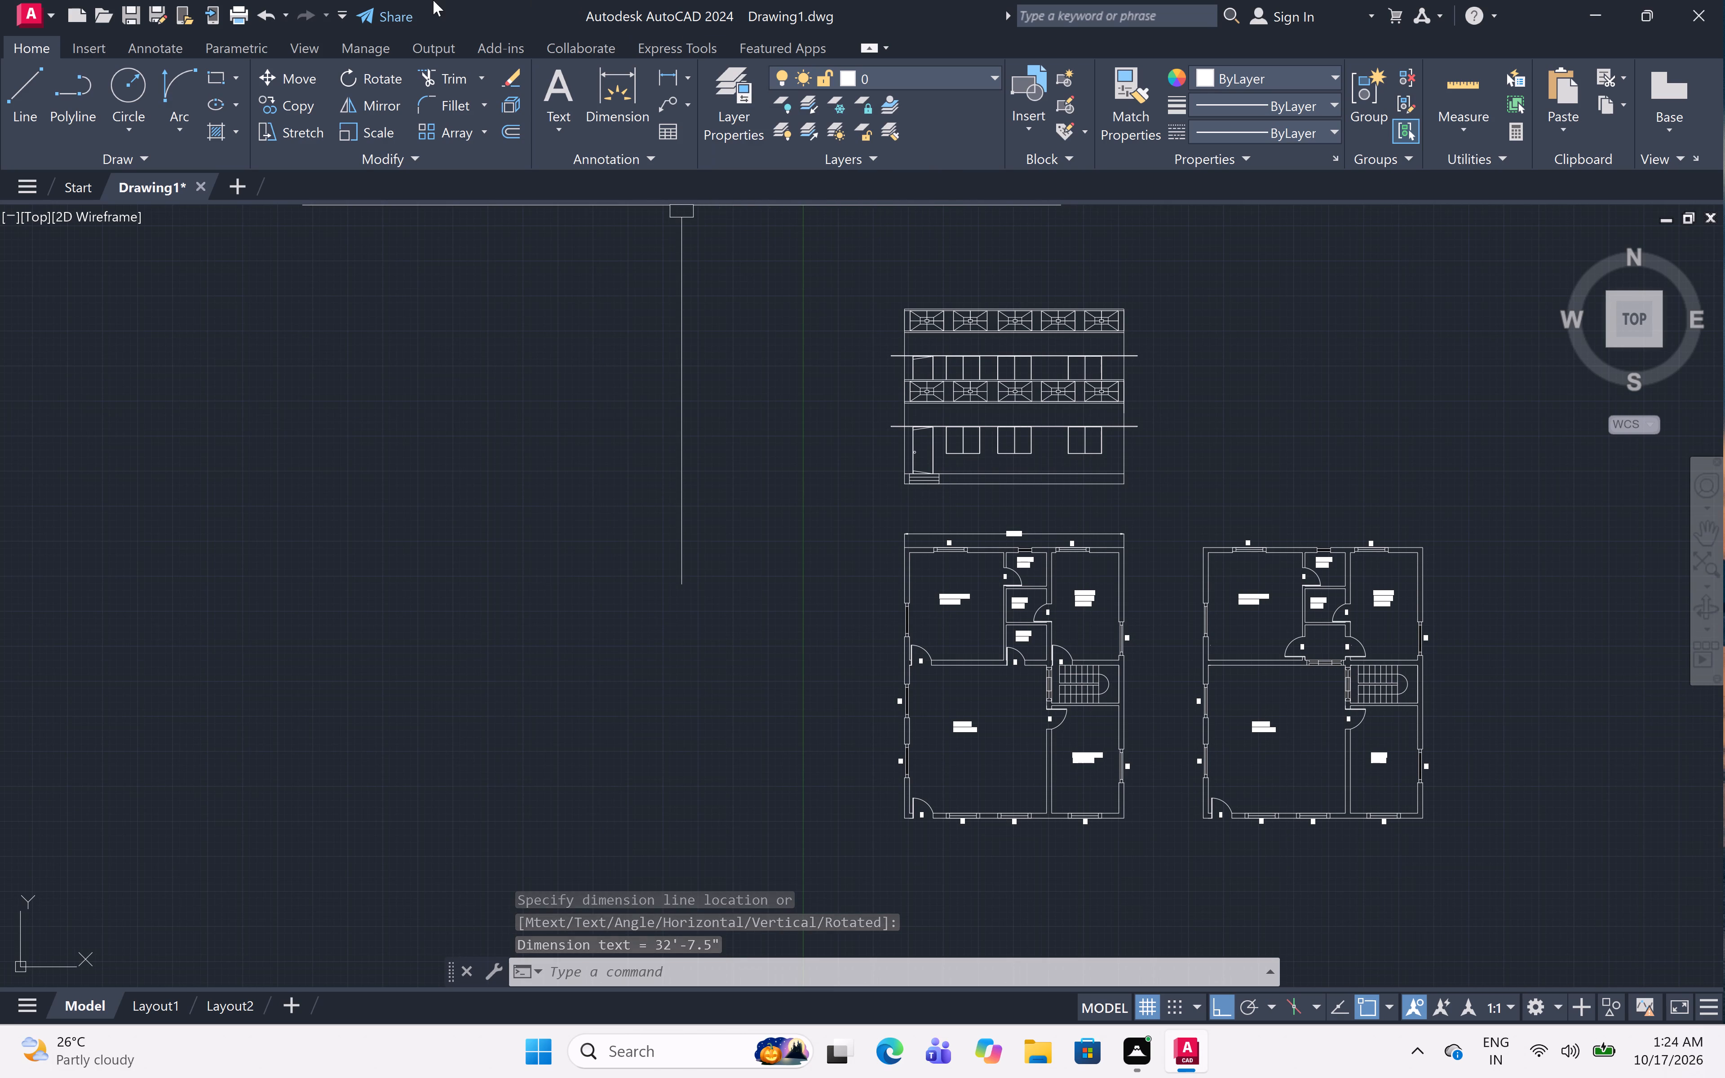
left_click(663, 70)
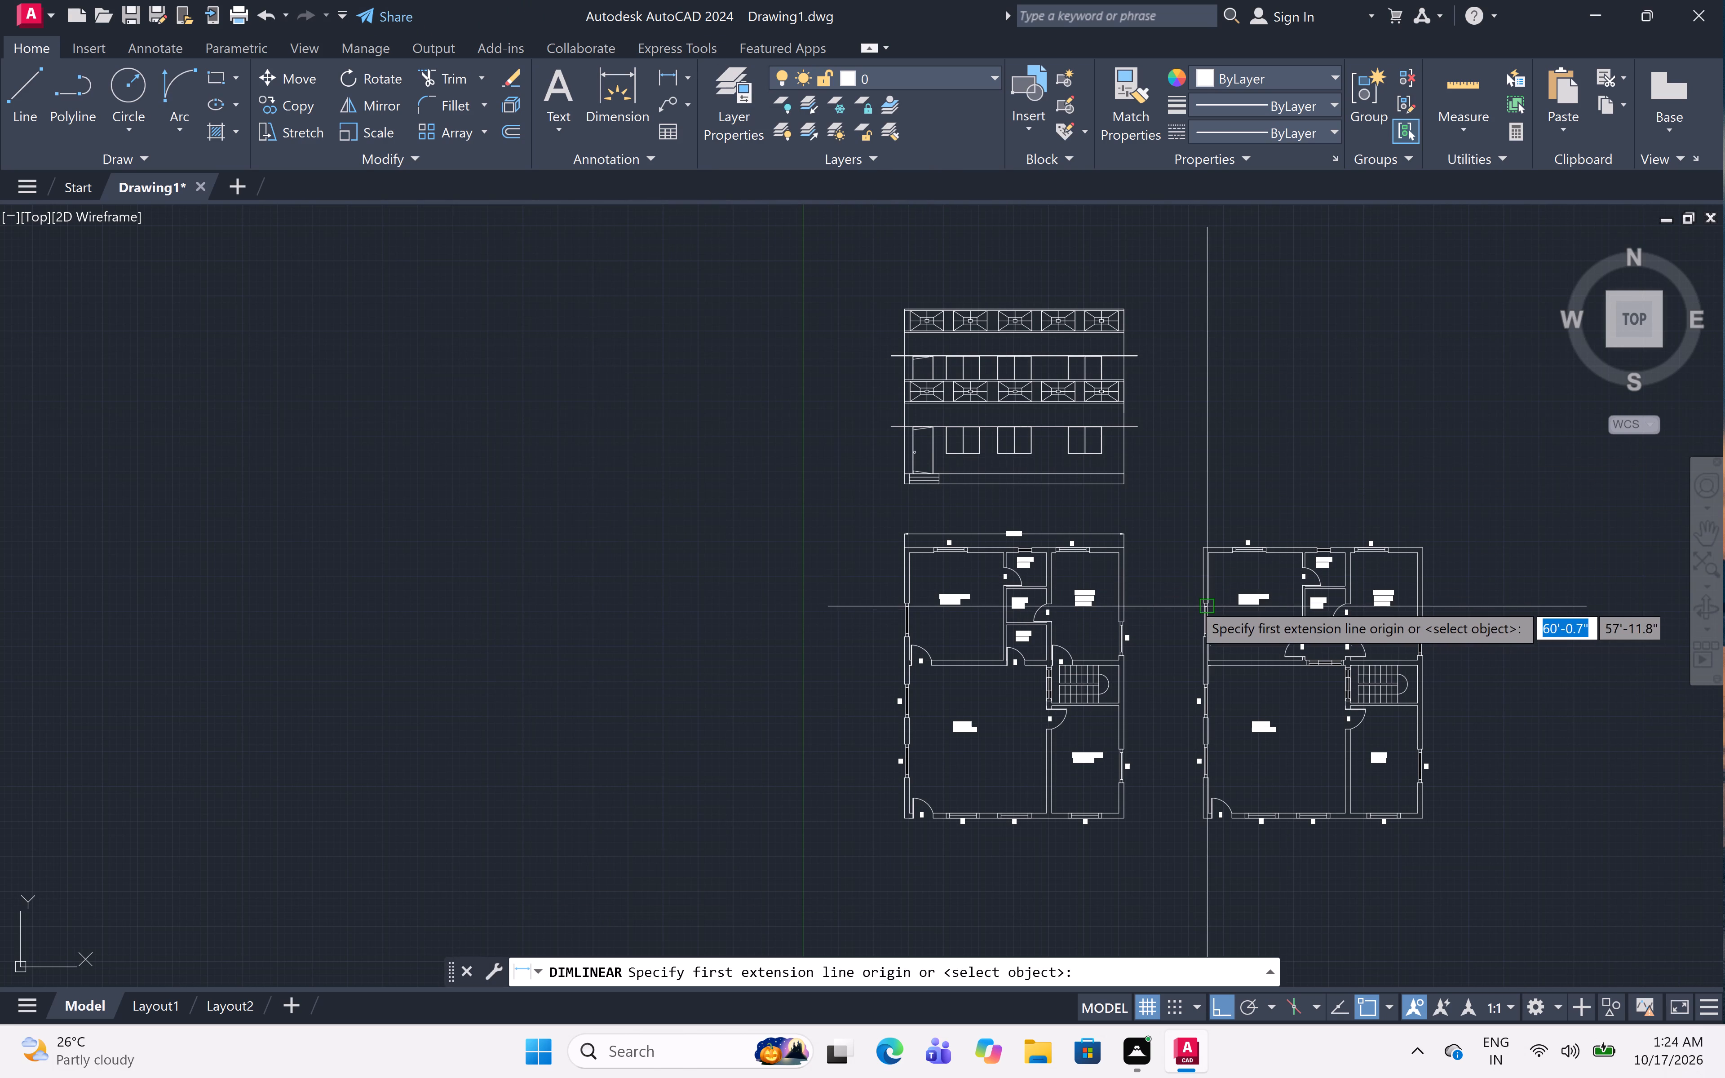
scroll(1163, 596, "up", 3)
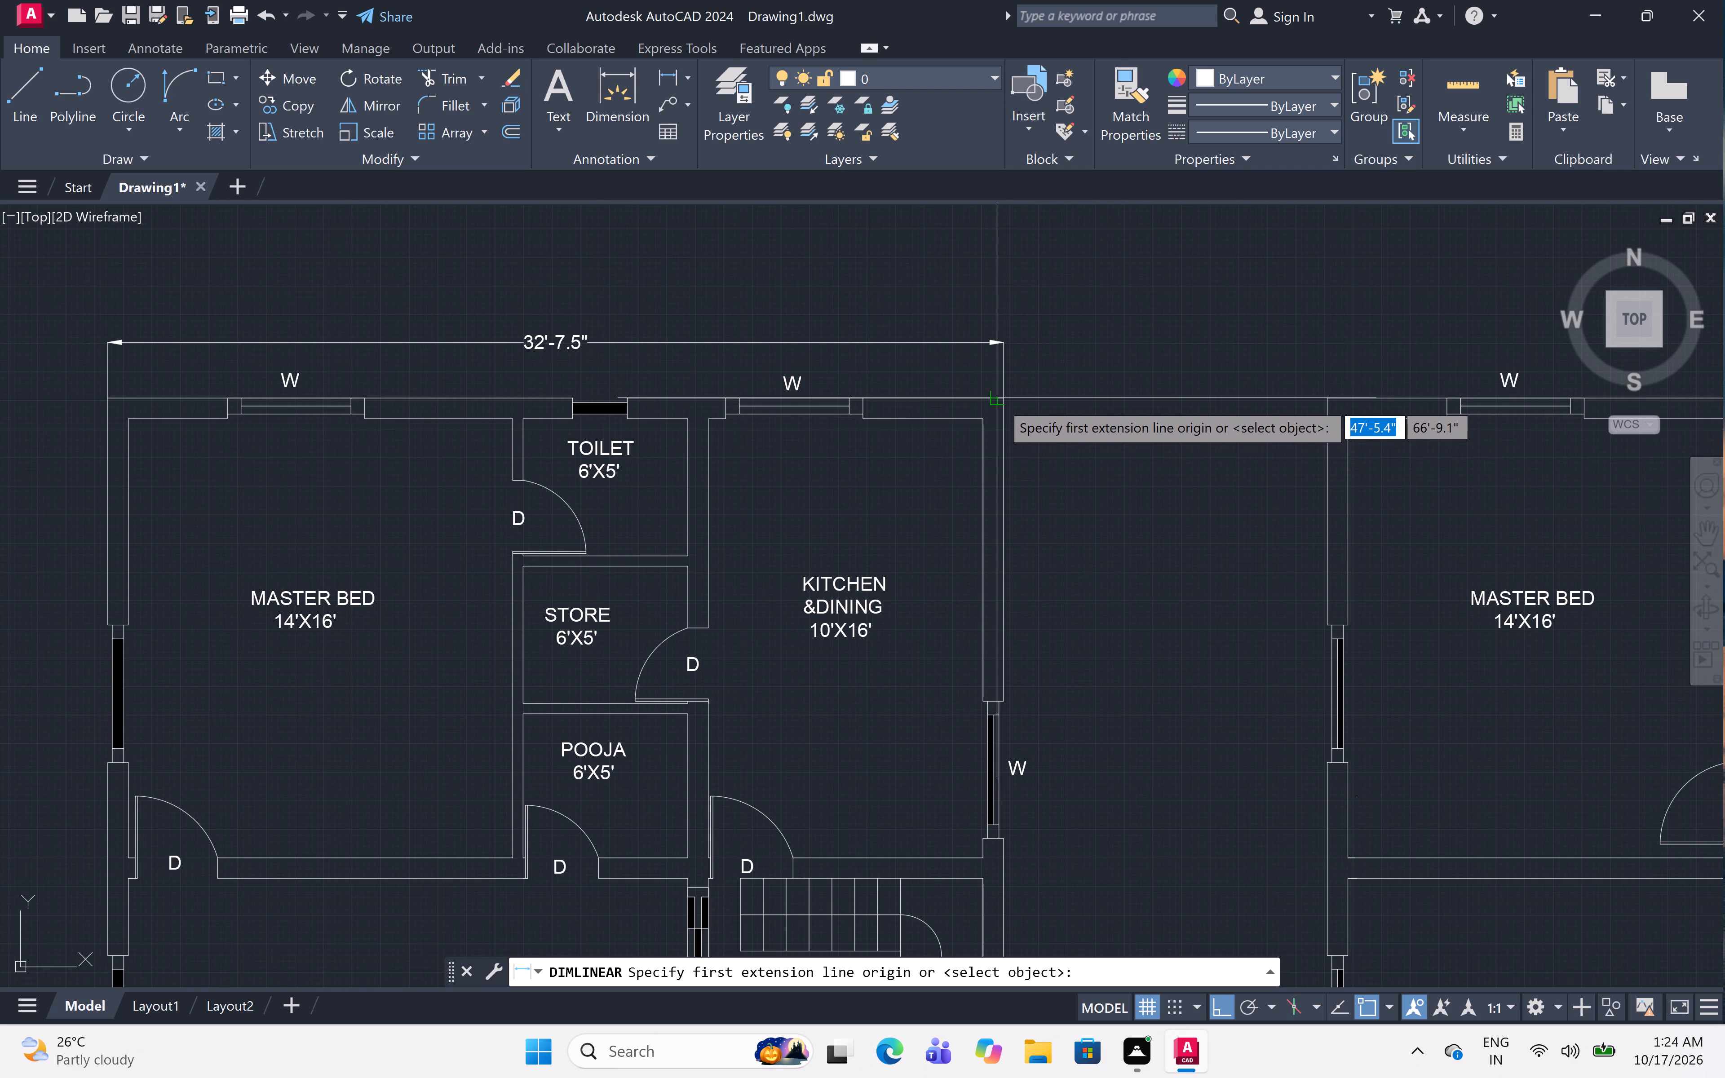
left_click(1007, 400)
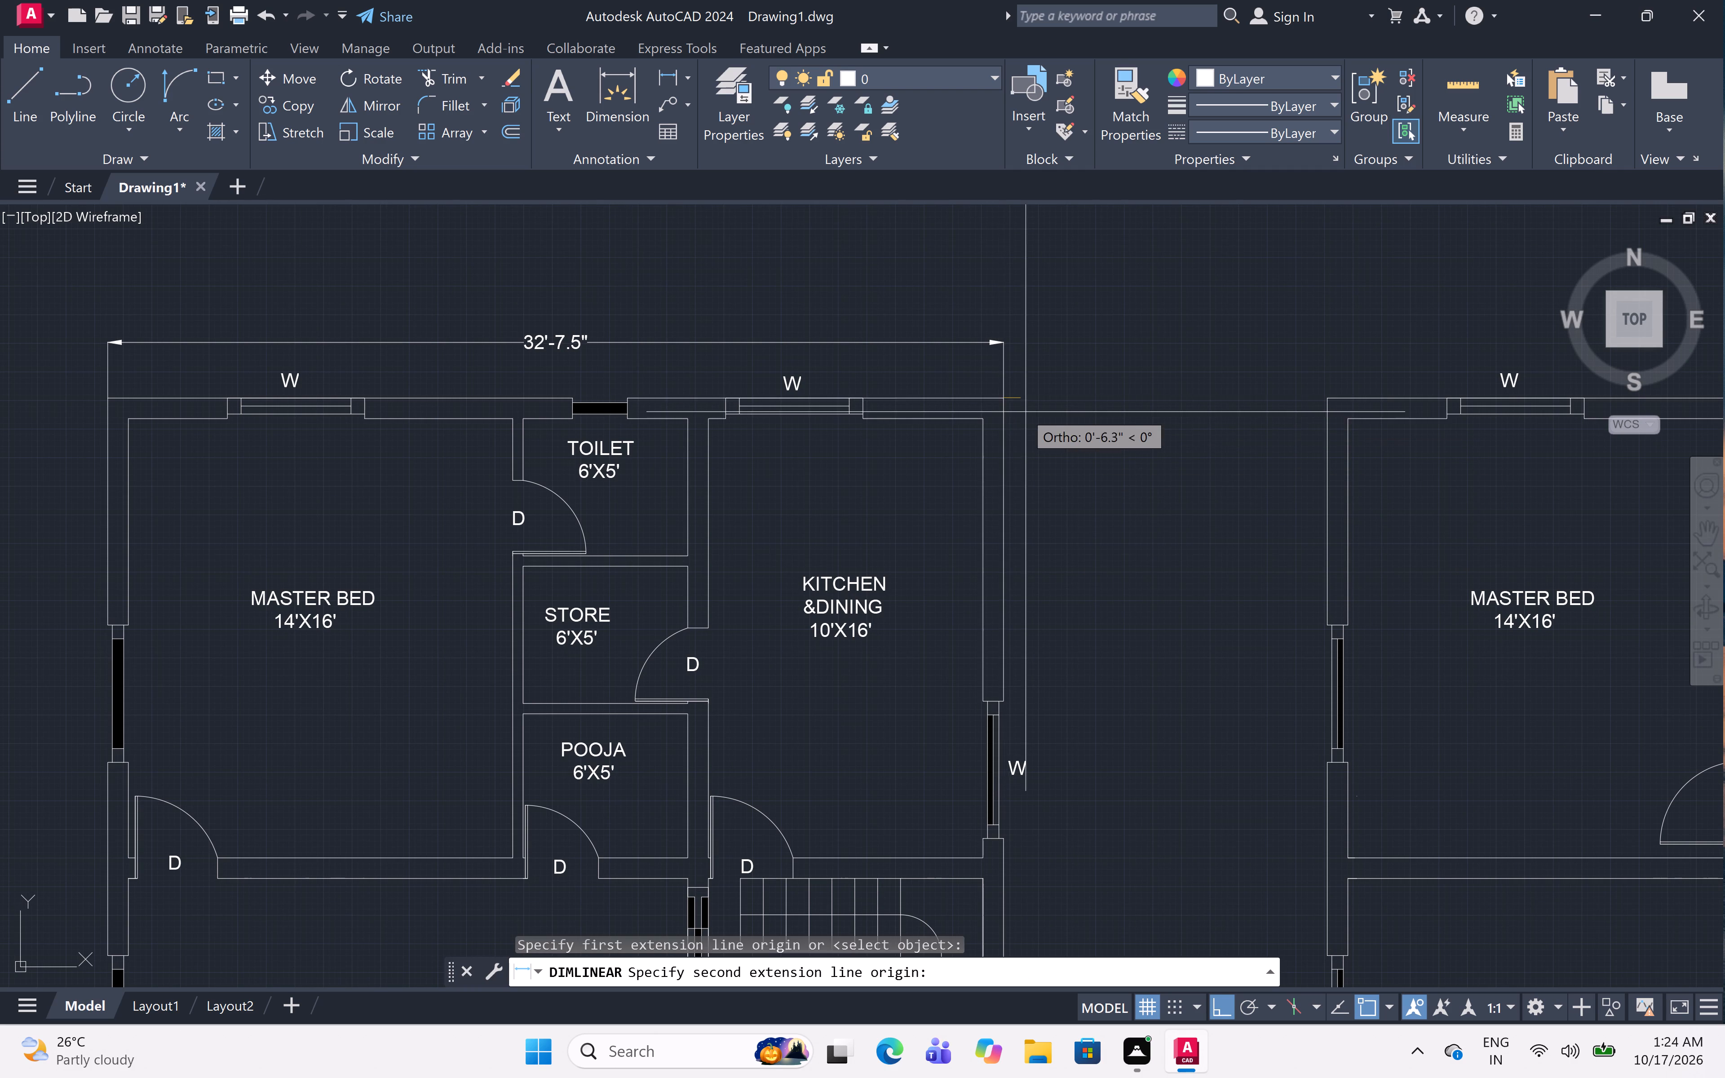
scroll(1026, 412, "down", 3)
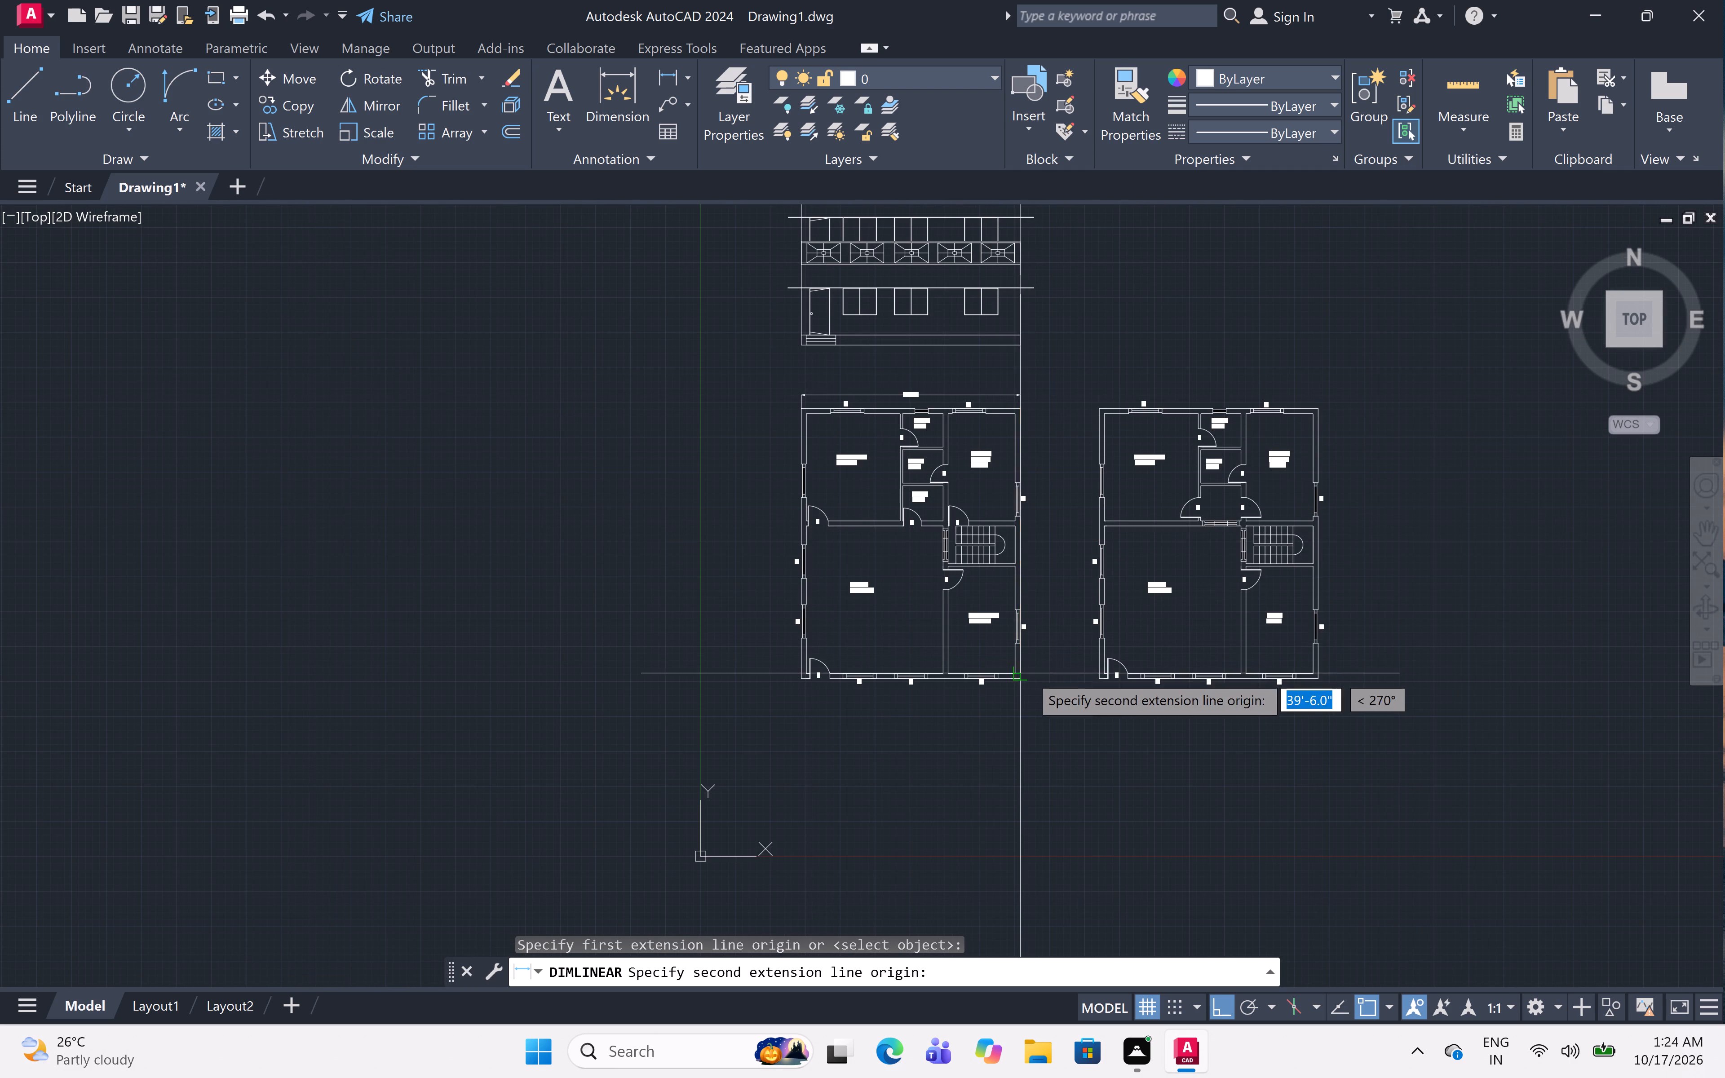
scroll(1047, 692, "up", 4)
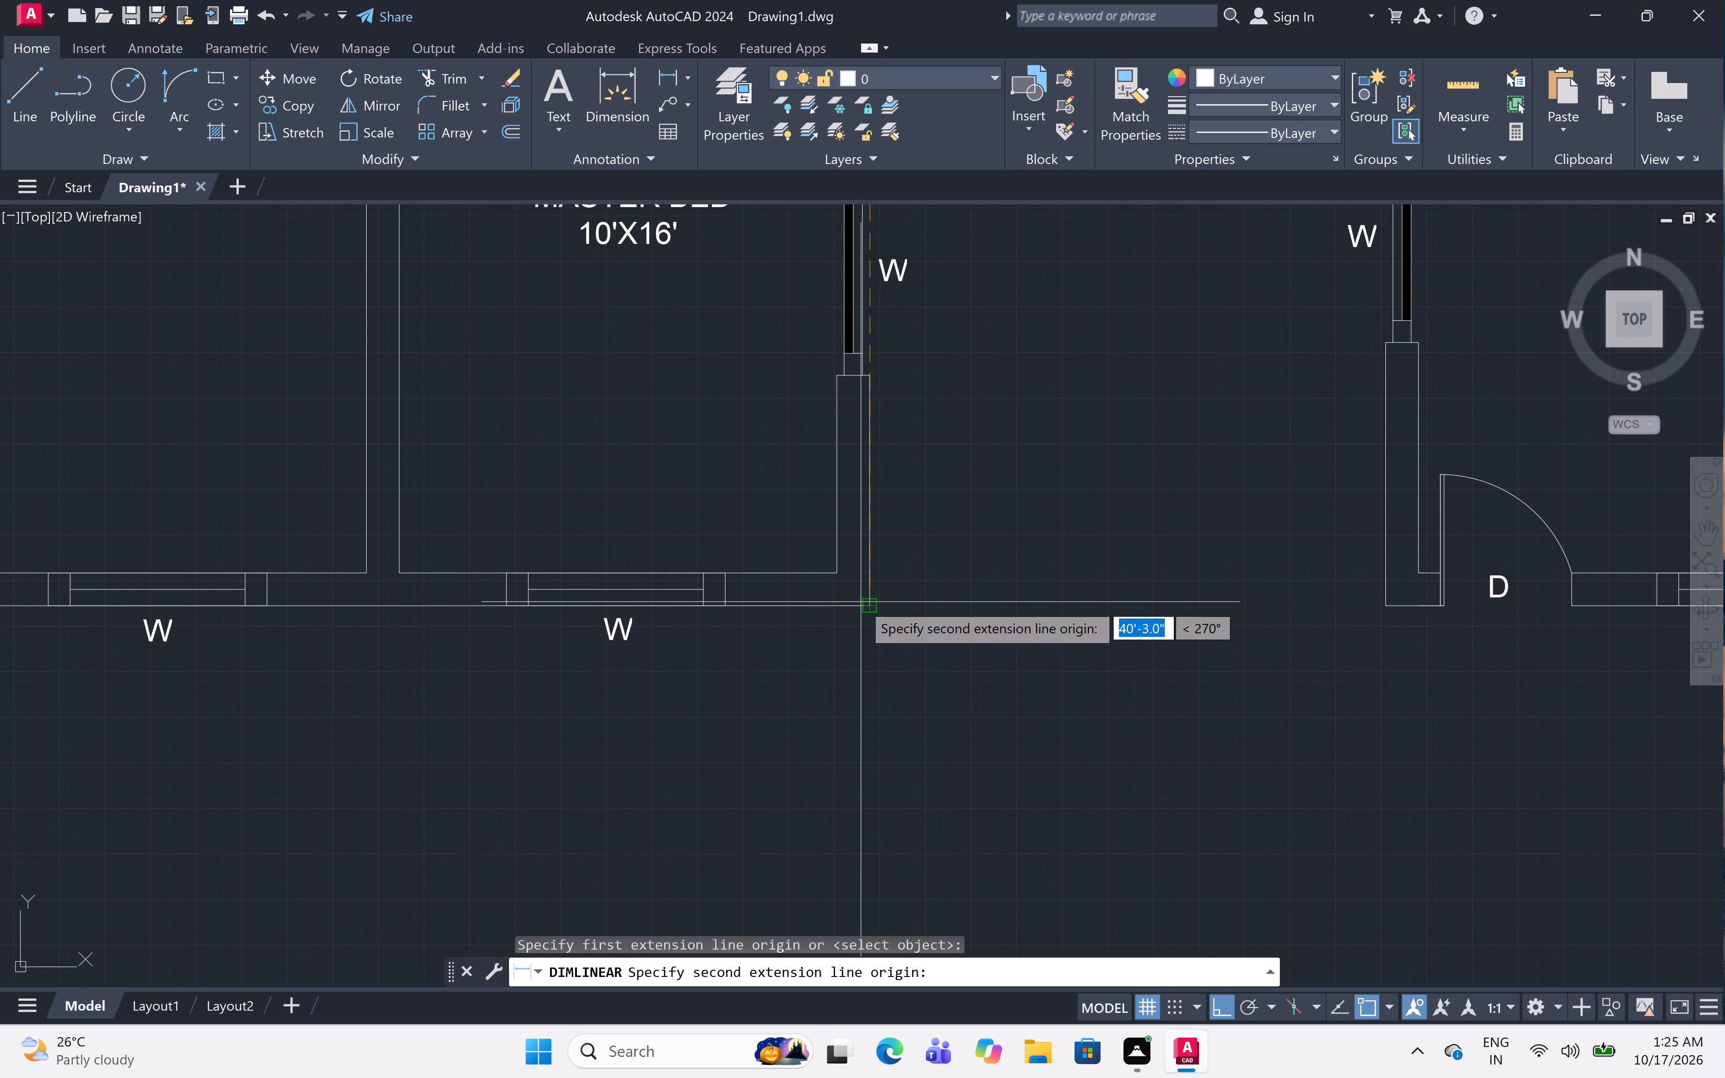
left_click(867, 602)
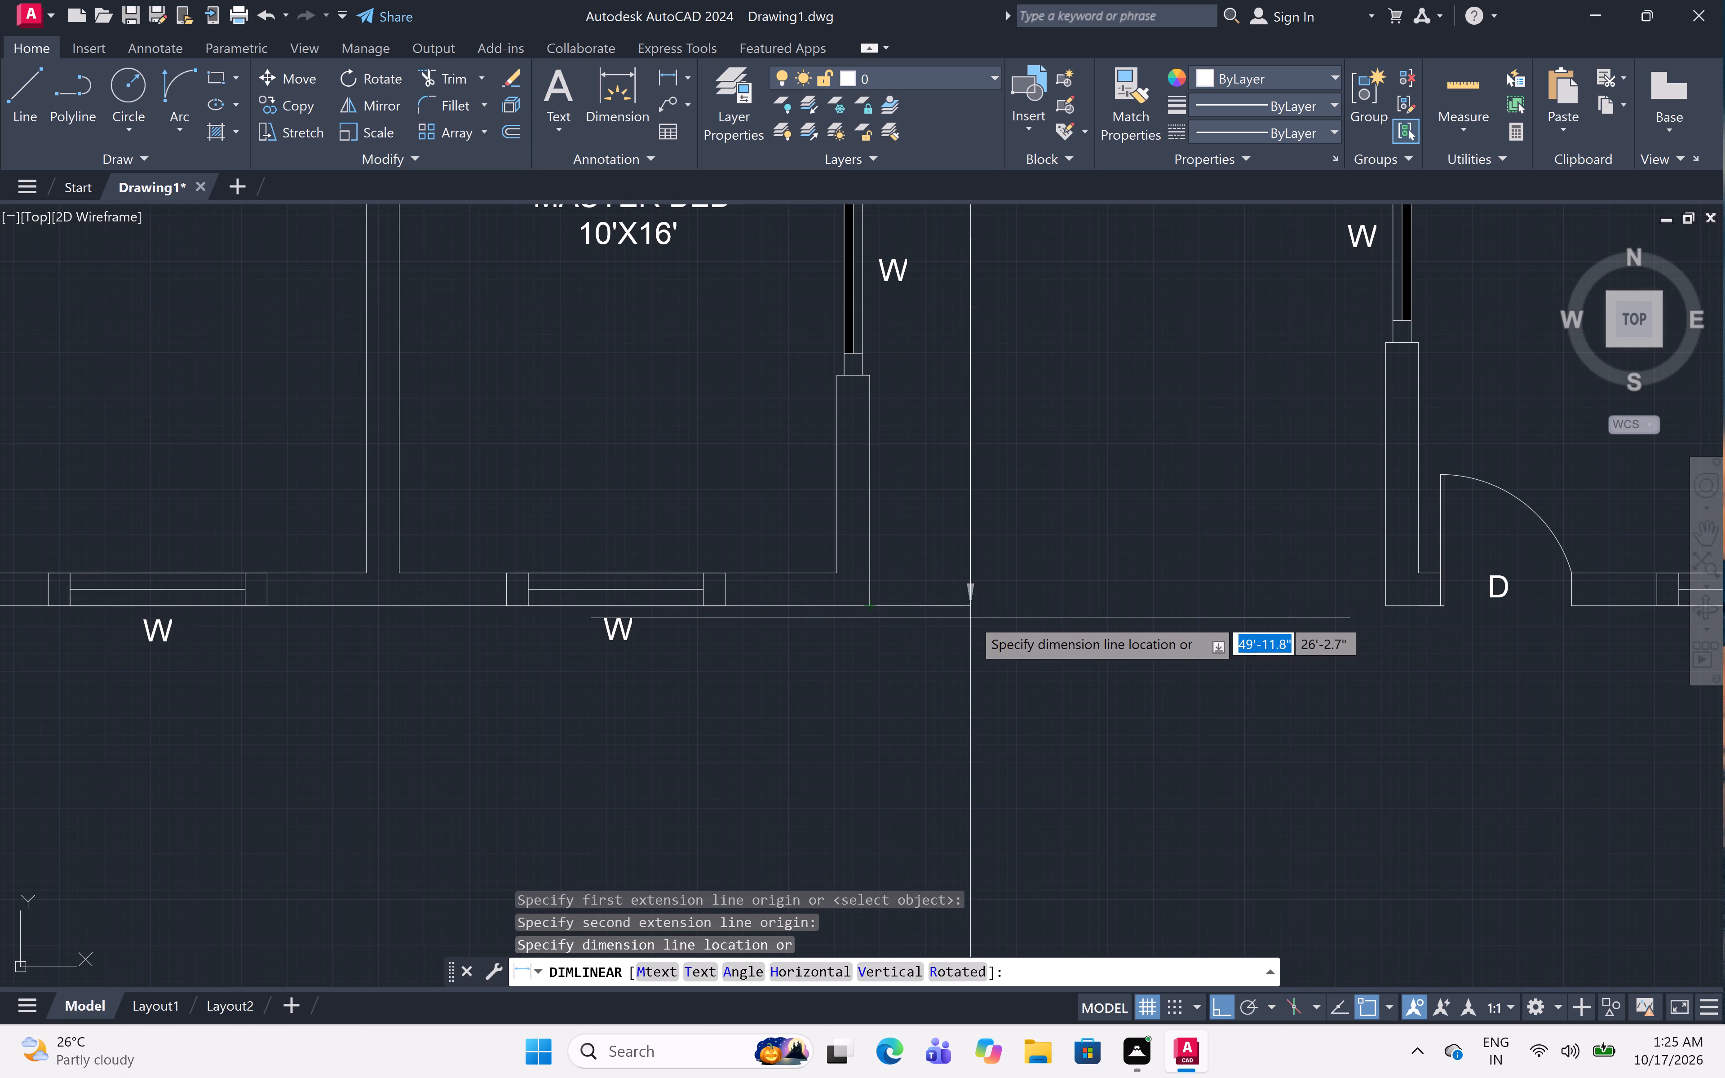
scroll(972, 615, "down", 3)
left_click(972, 614)
Add a linear dimension for the overall width of the second floor plan, placed above its top wall.
scroll(971, 605, "down", 2)
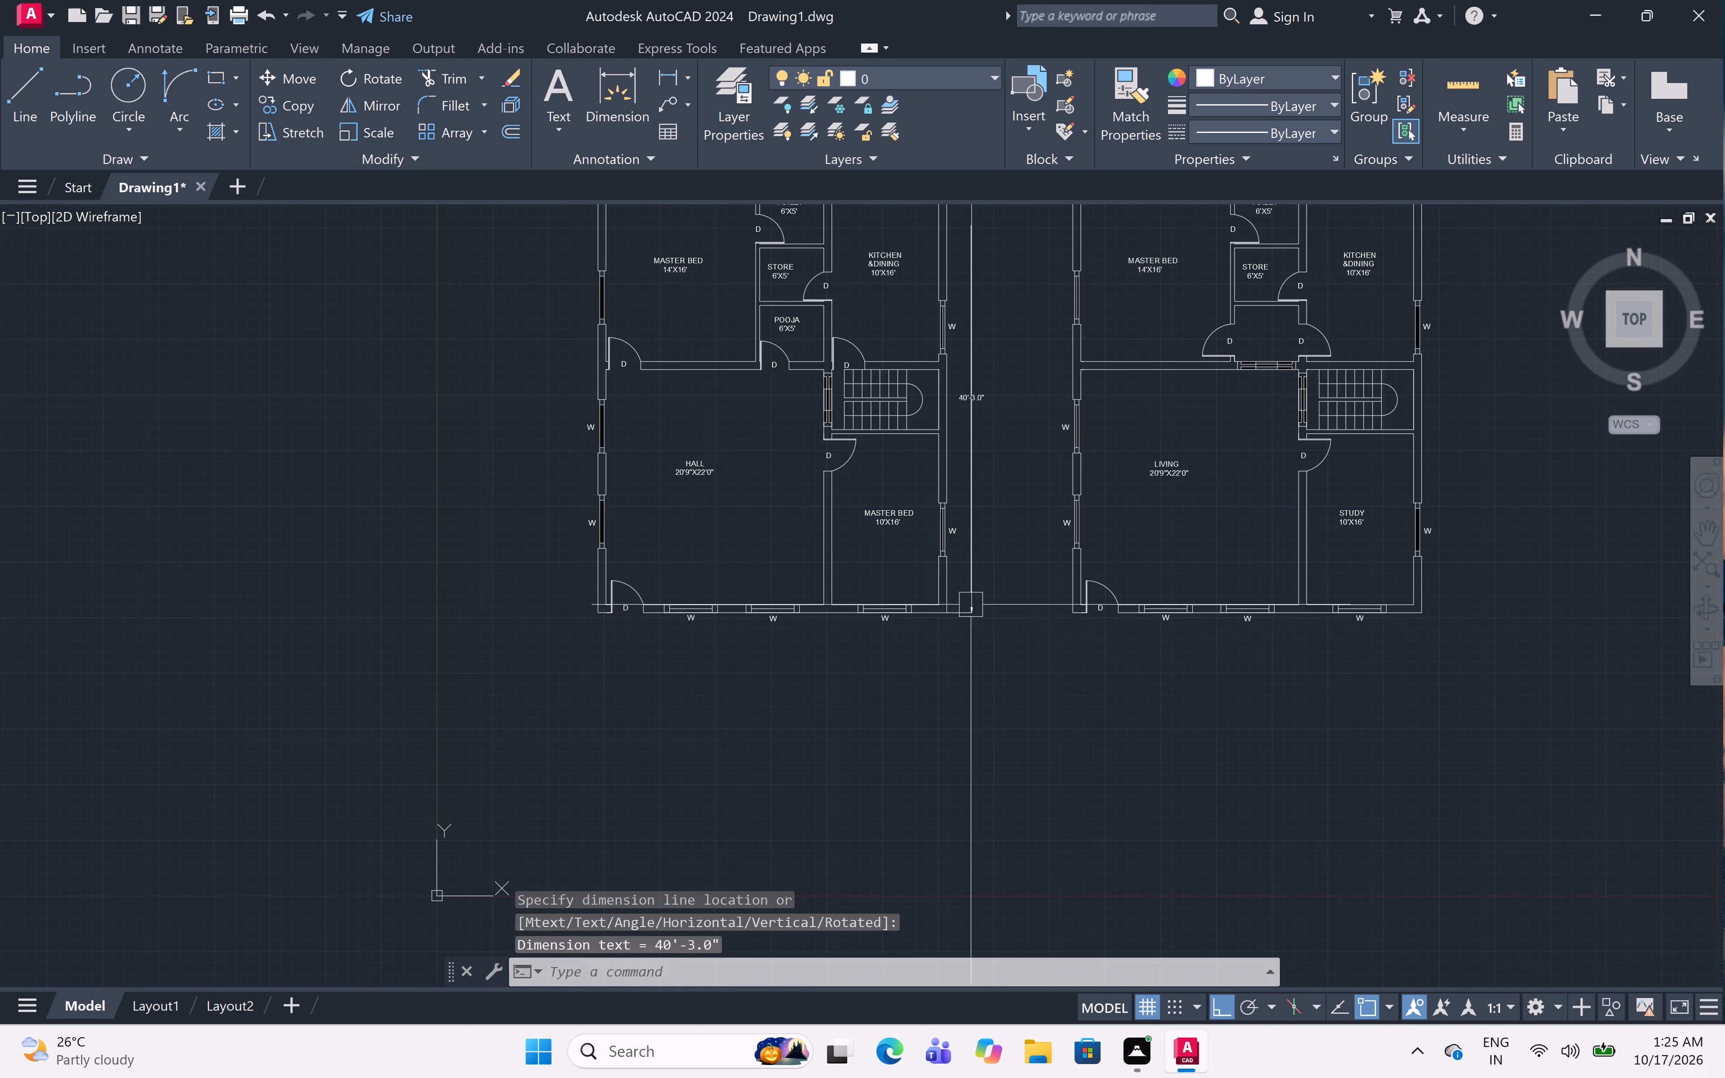
scroll(1062, 518, "up", 1)
middle_click_drag(1062, 516, 1035, 538)
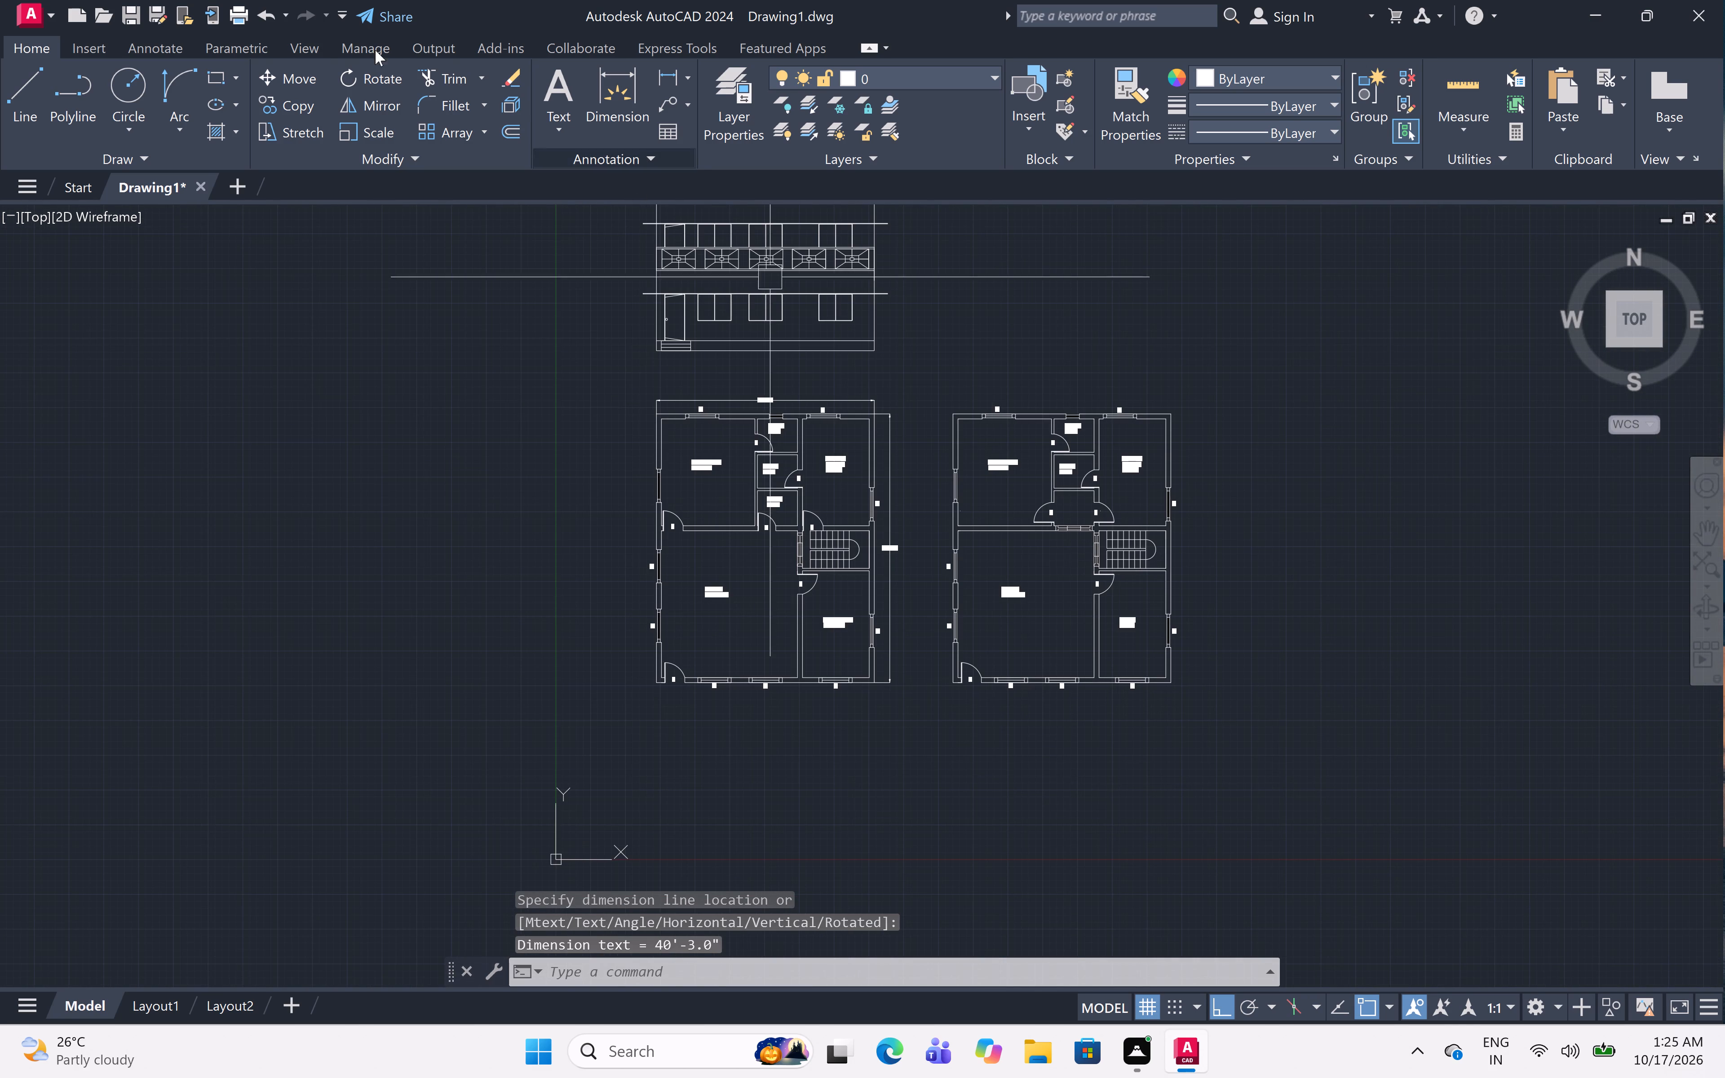
left_click(669, 71)
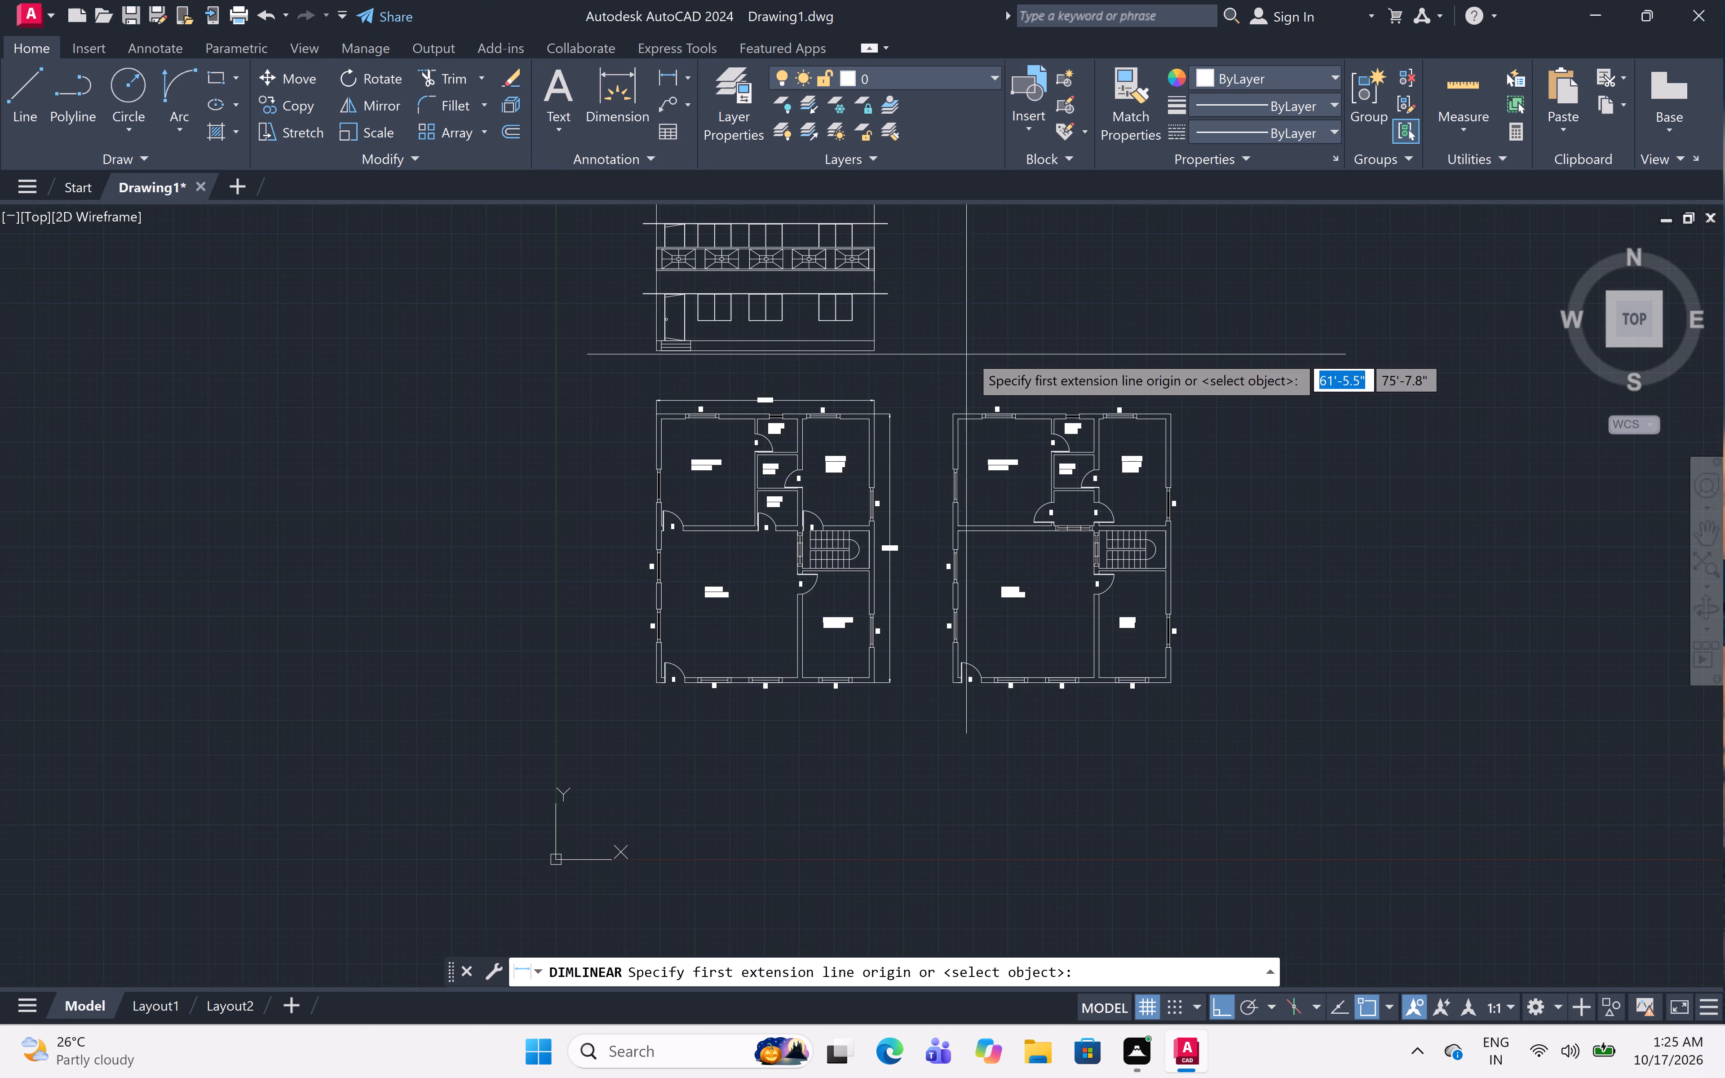
scroll(1086, 404, "up", 2)
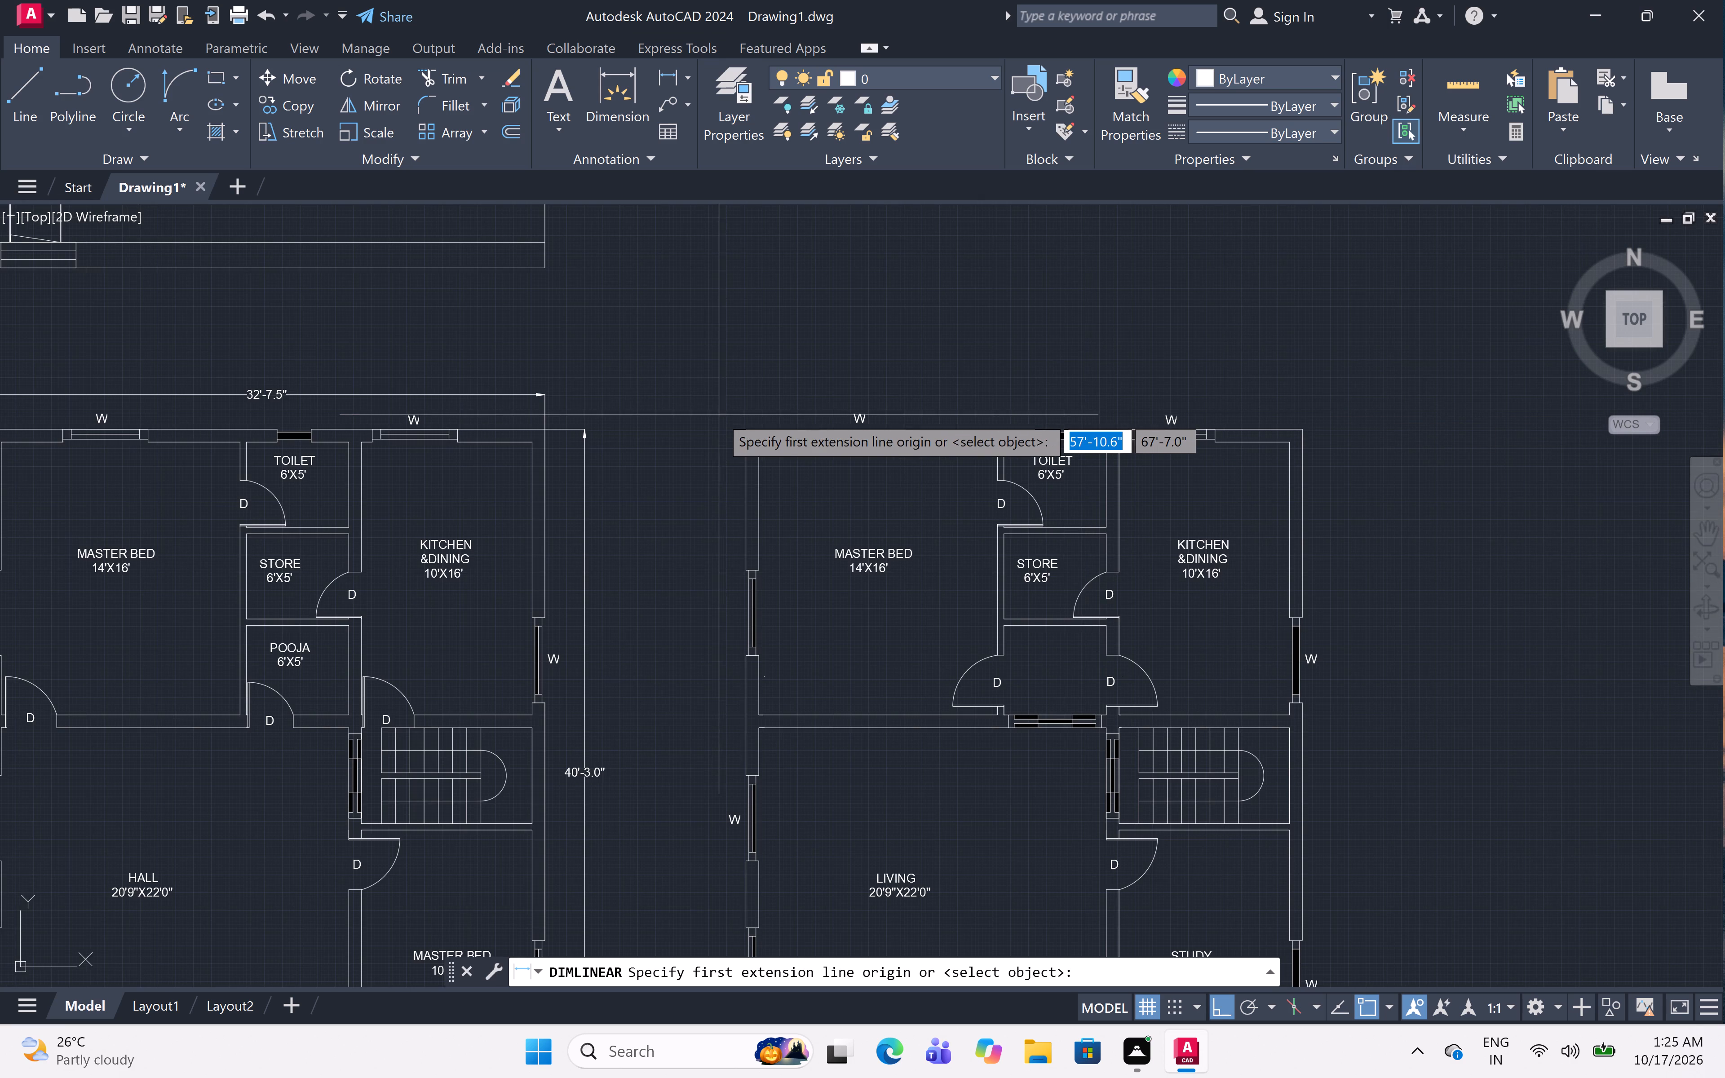
left_click(753, 424)
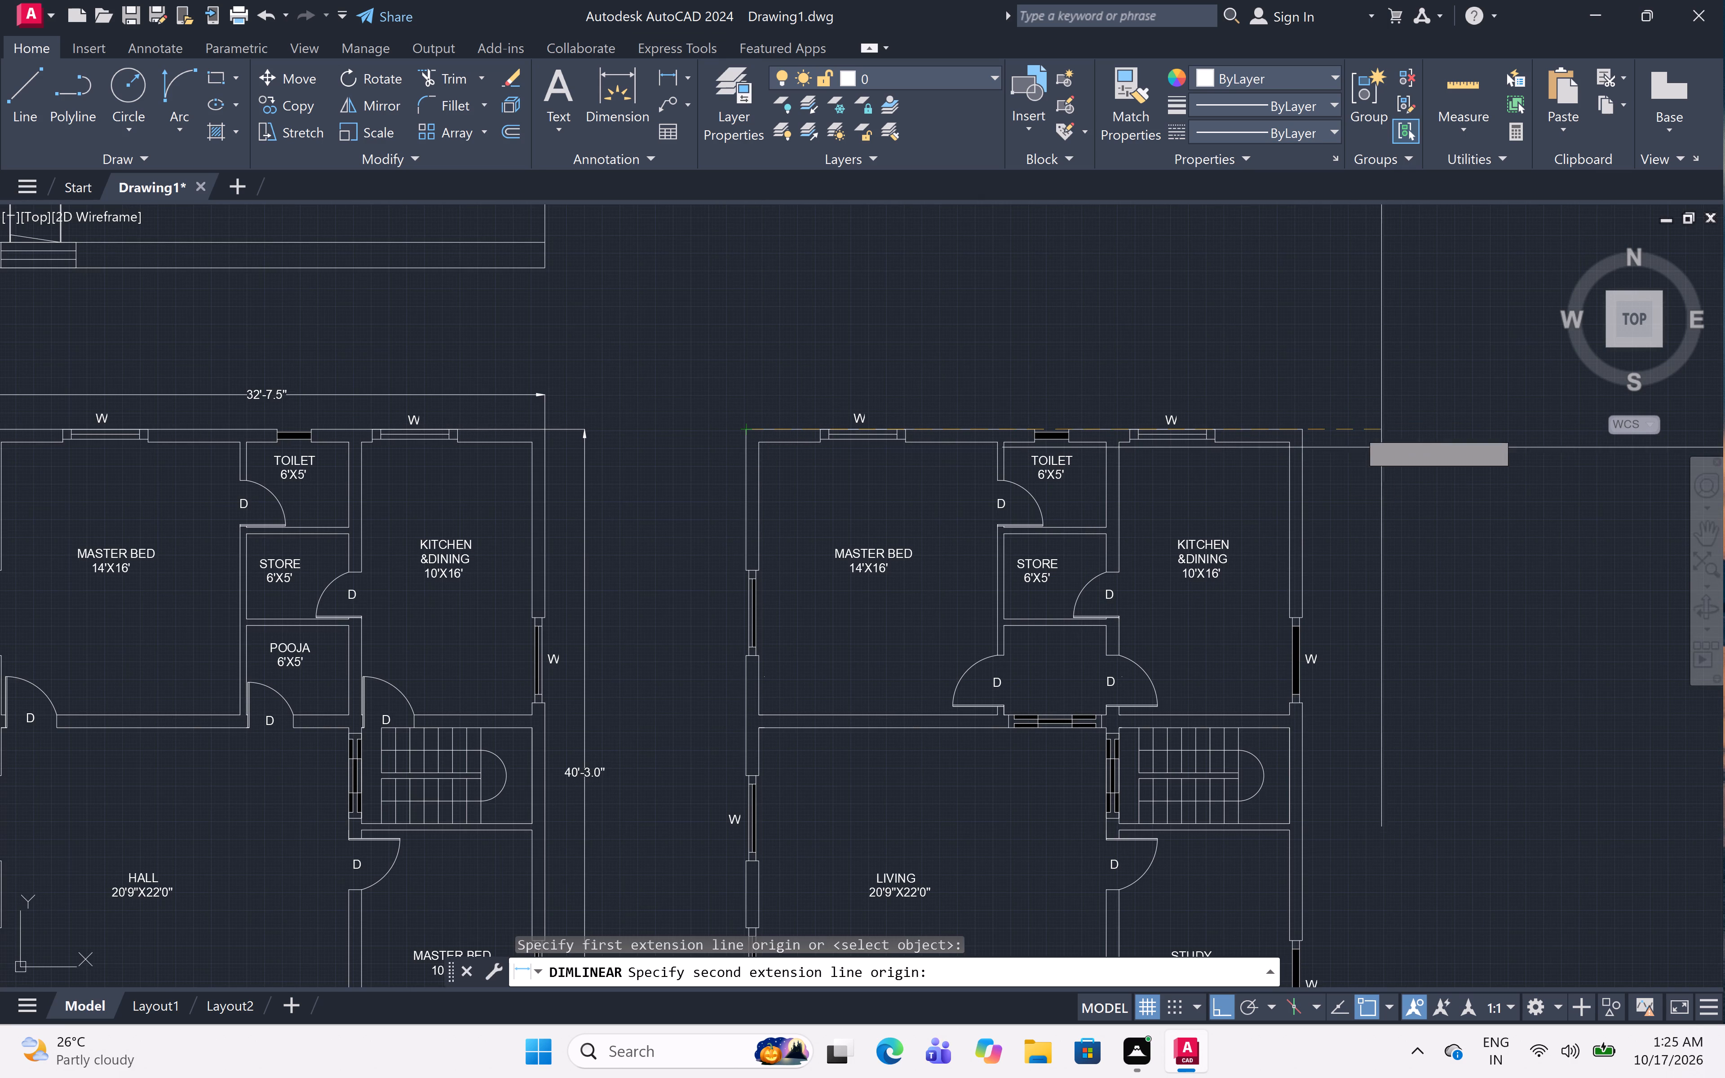
left_click(1301, 428)
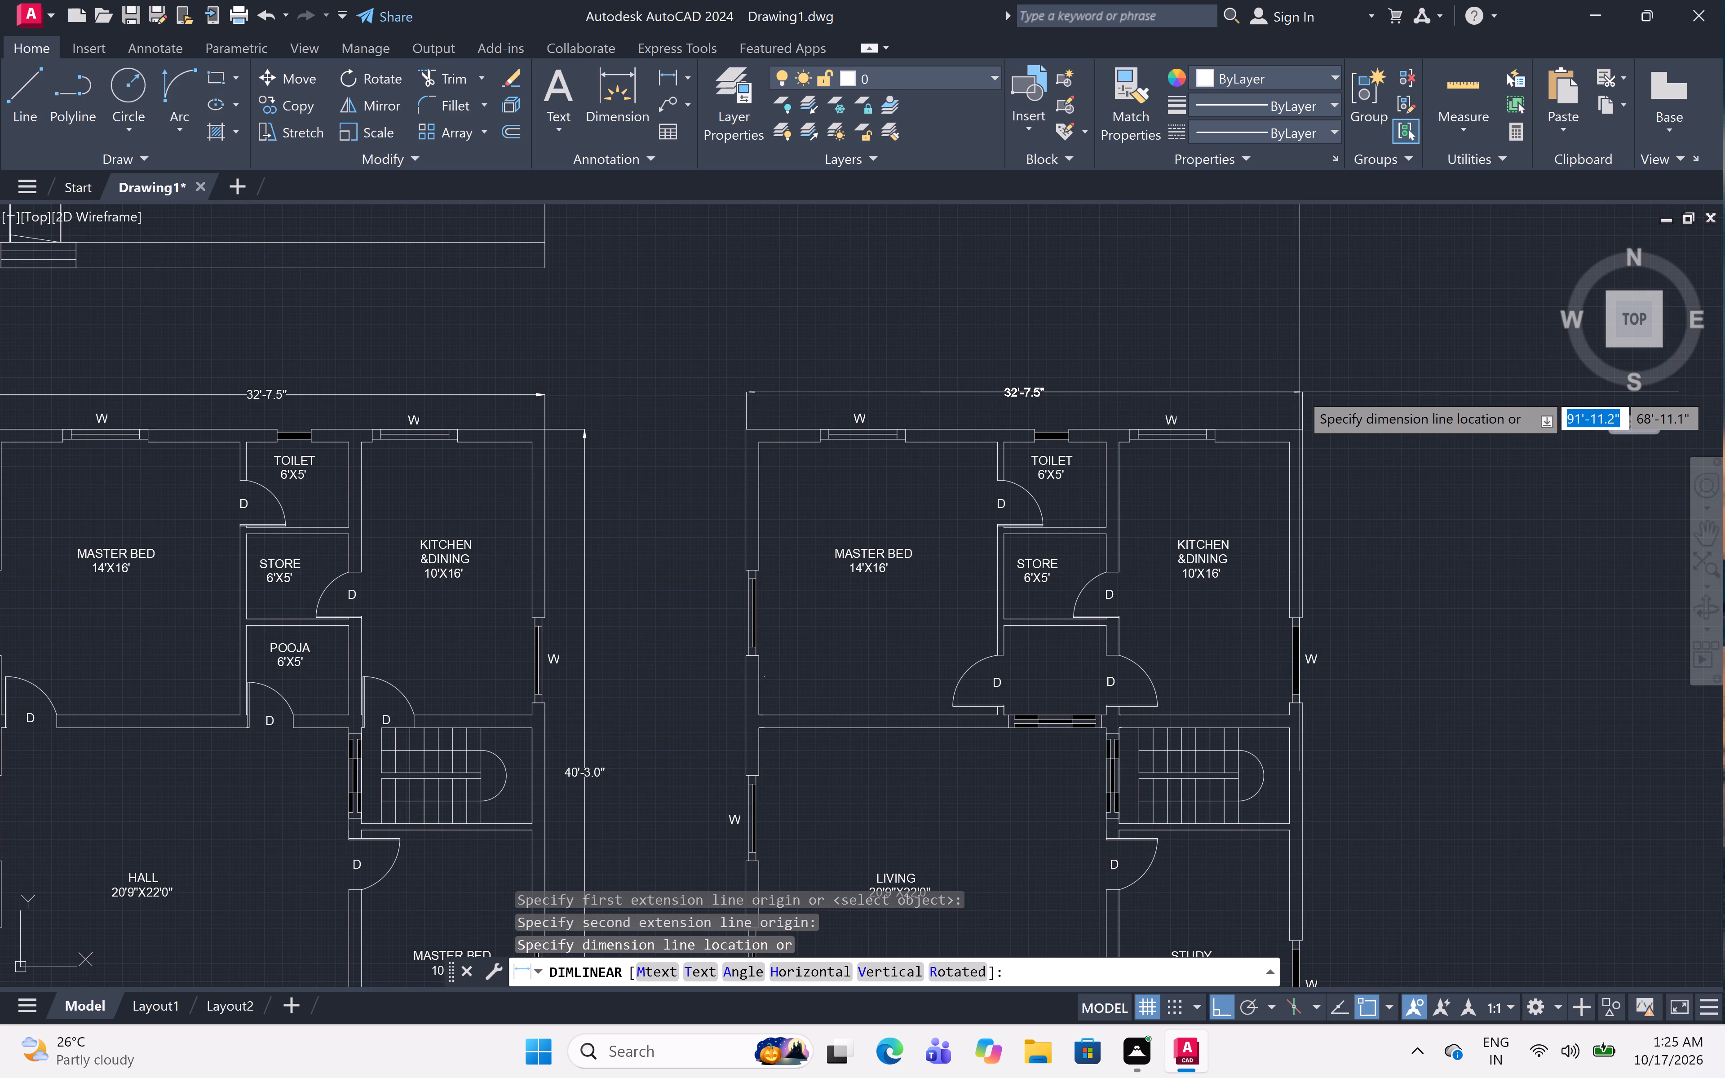
left_click(1300, 392)
Add a vertical linear dimension for the second floor plan's overall depth, placed just outside its right-hand exterior wall.
scroll(1300, 375, "down", 2)
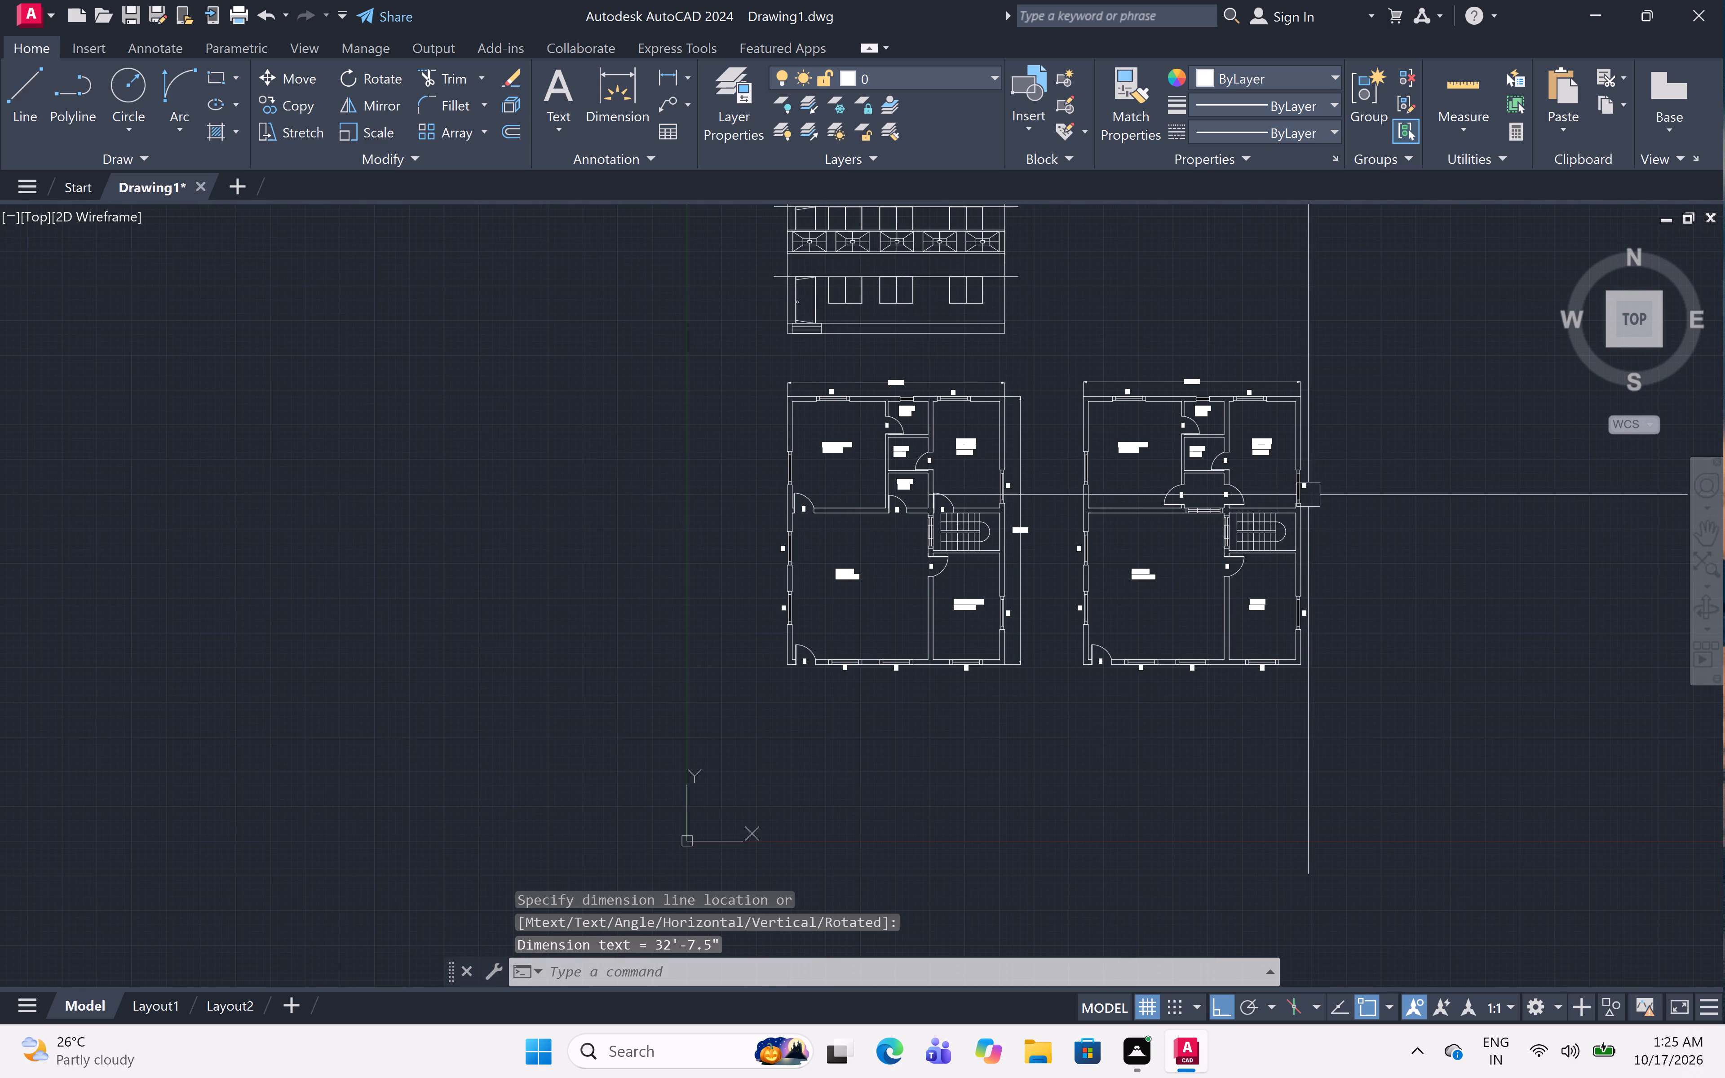
scroll(1370, 531, "up", 1)
middle_click_drag(1370, 532, 1367, 570)
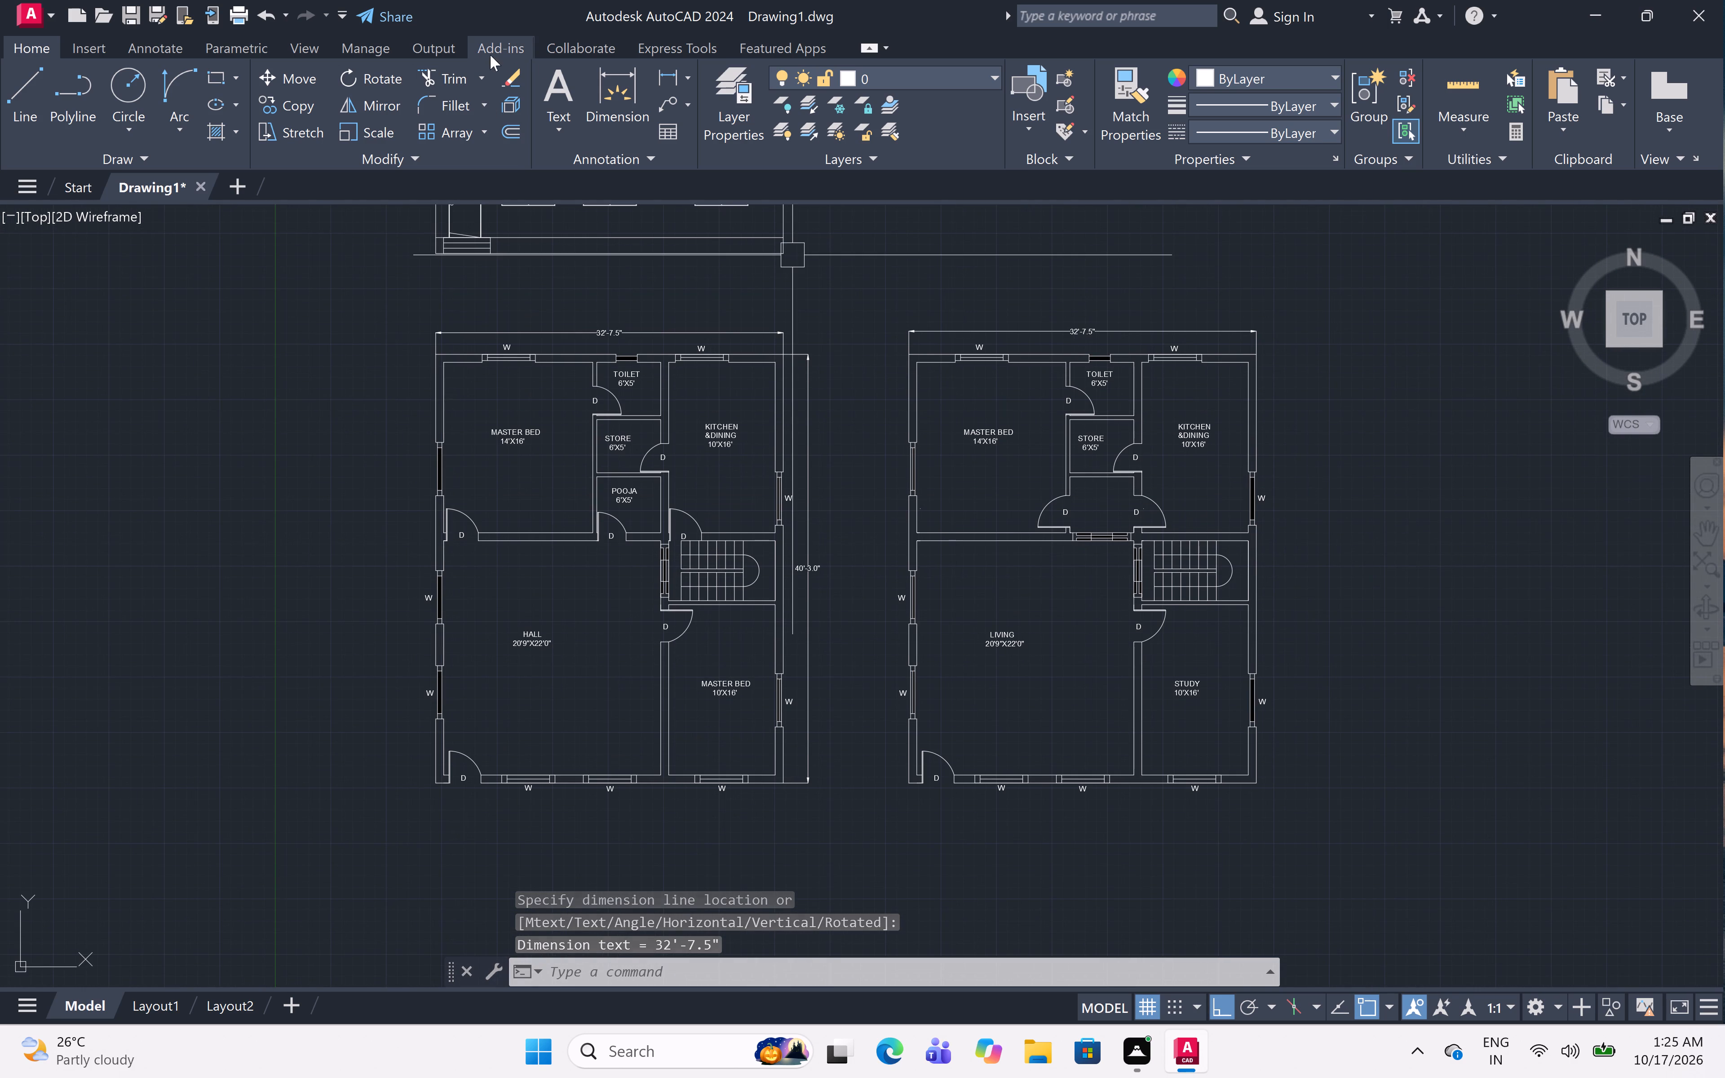
left_click(673, 86)
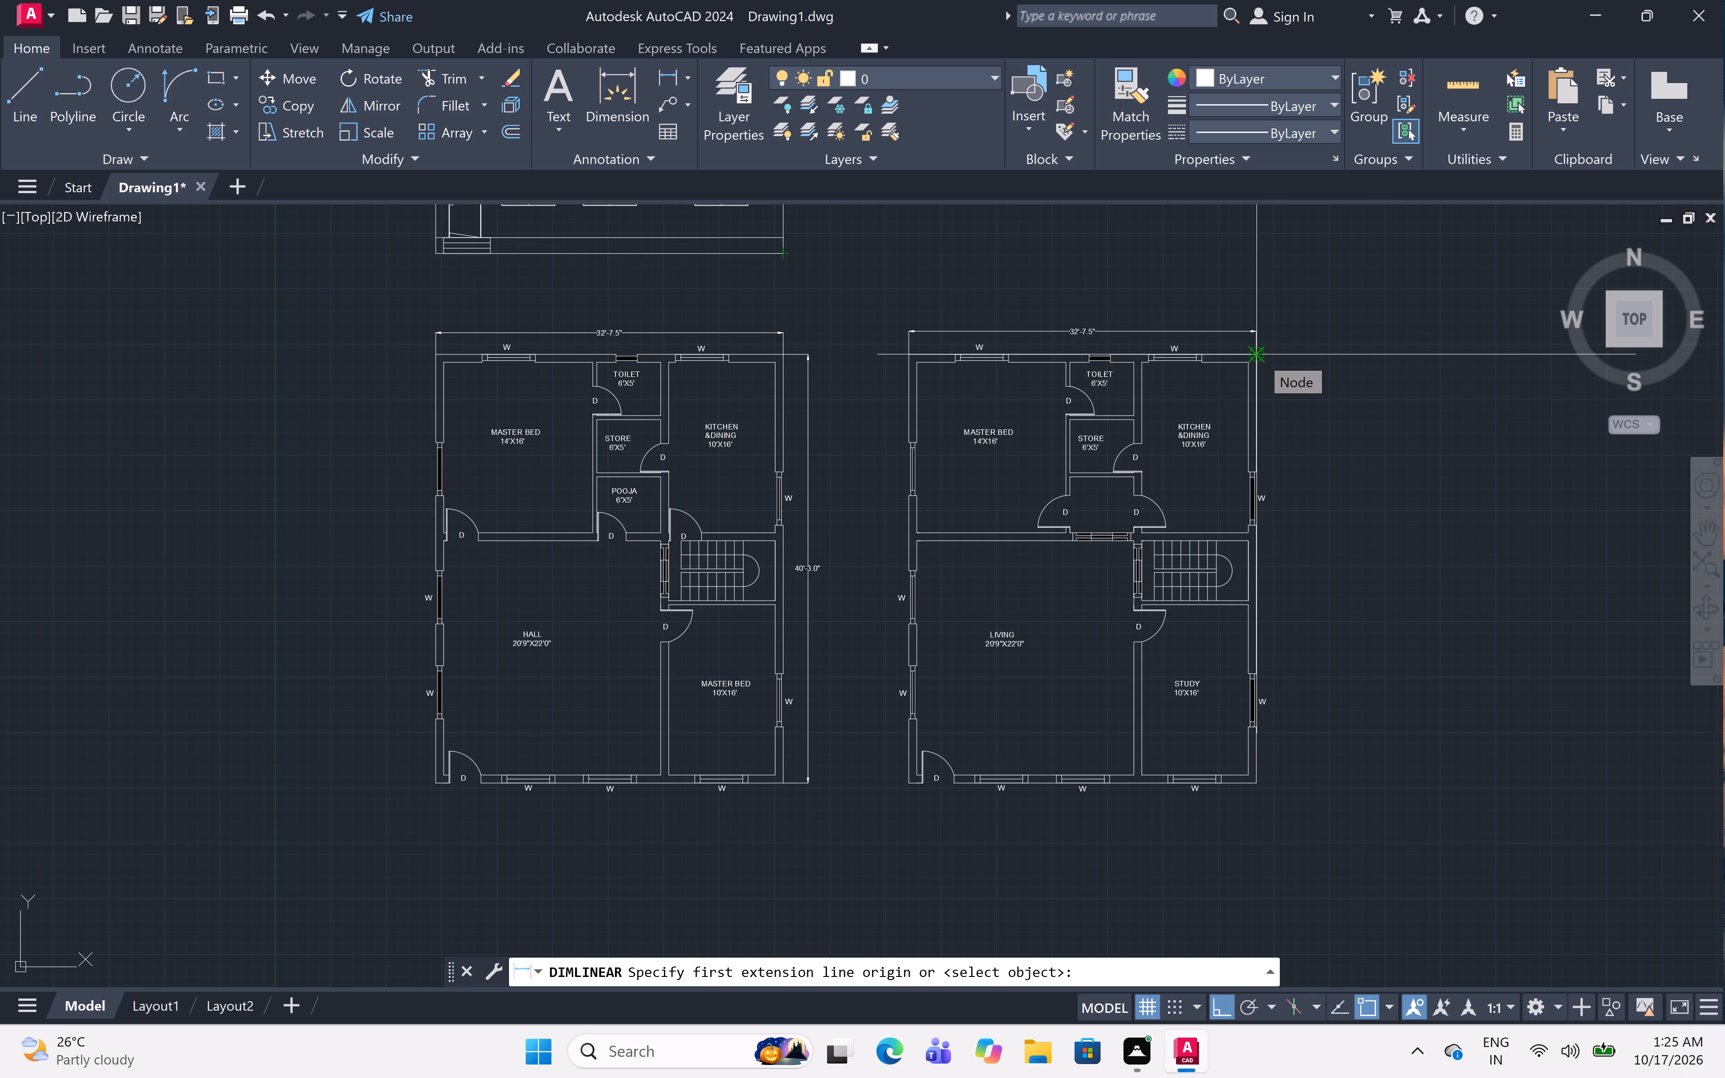
left_click(1260, 356)
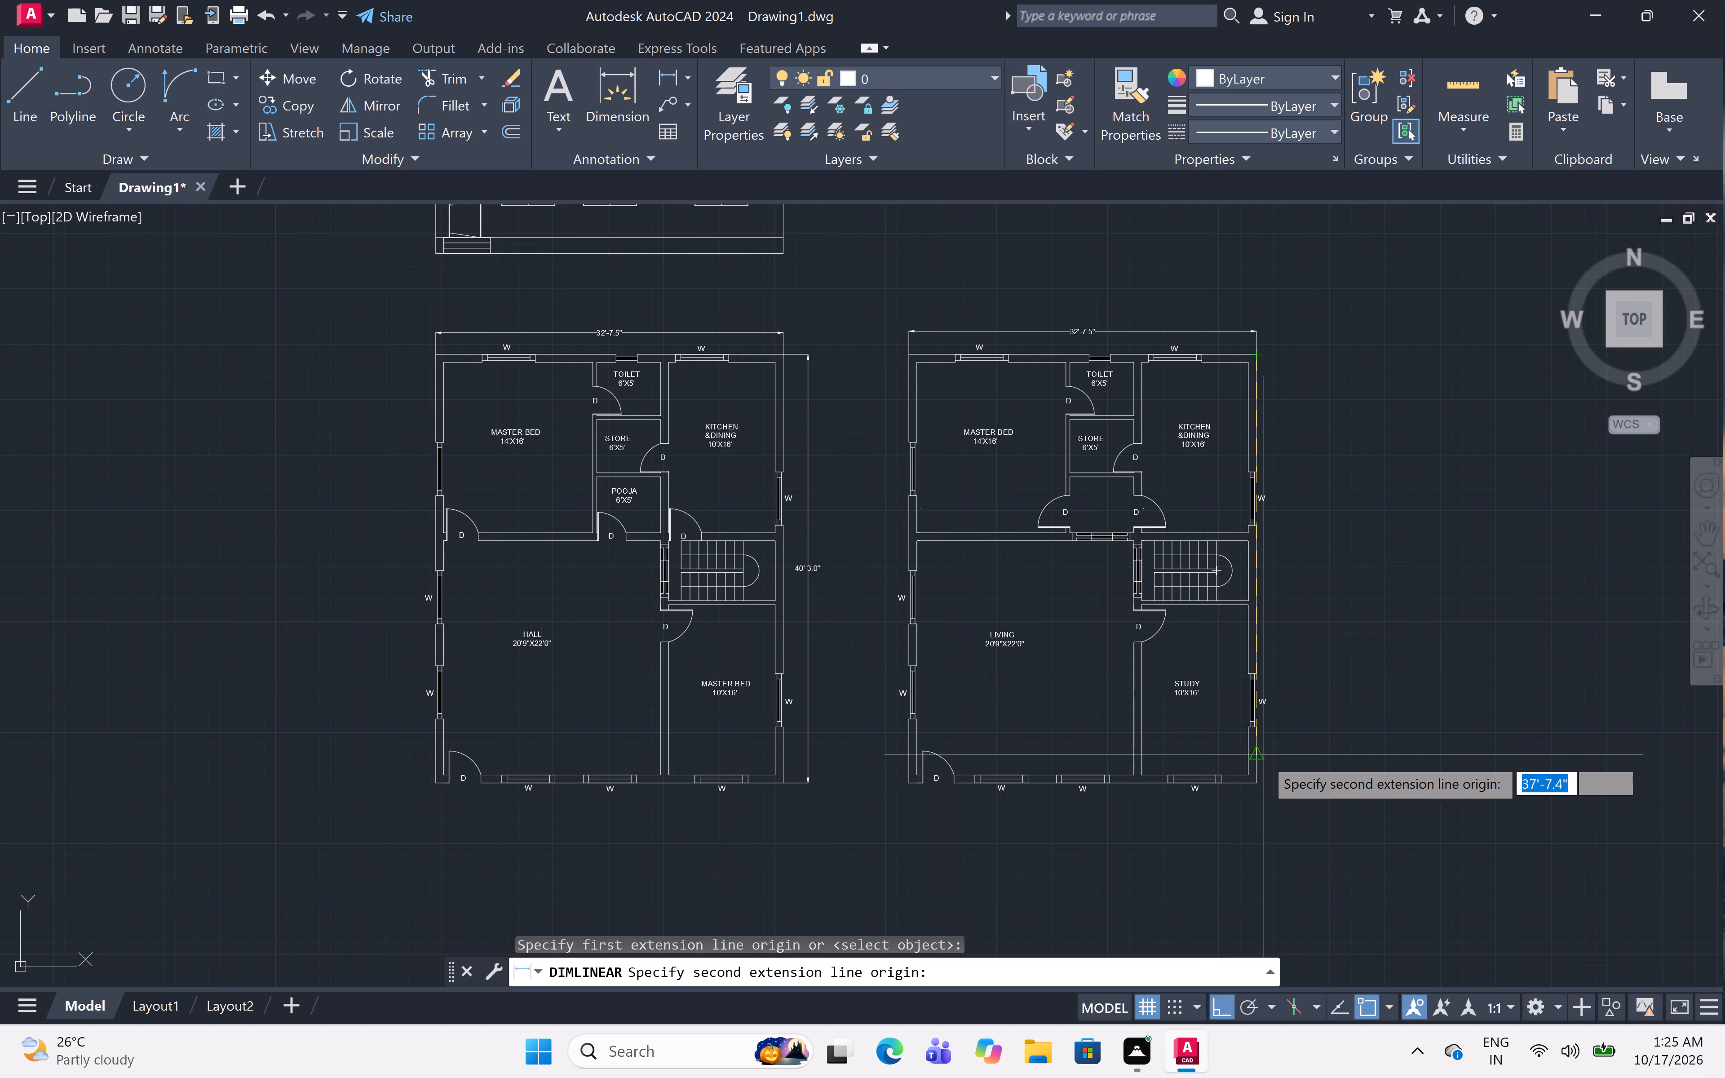
left_click(1255, 789)
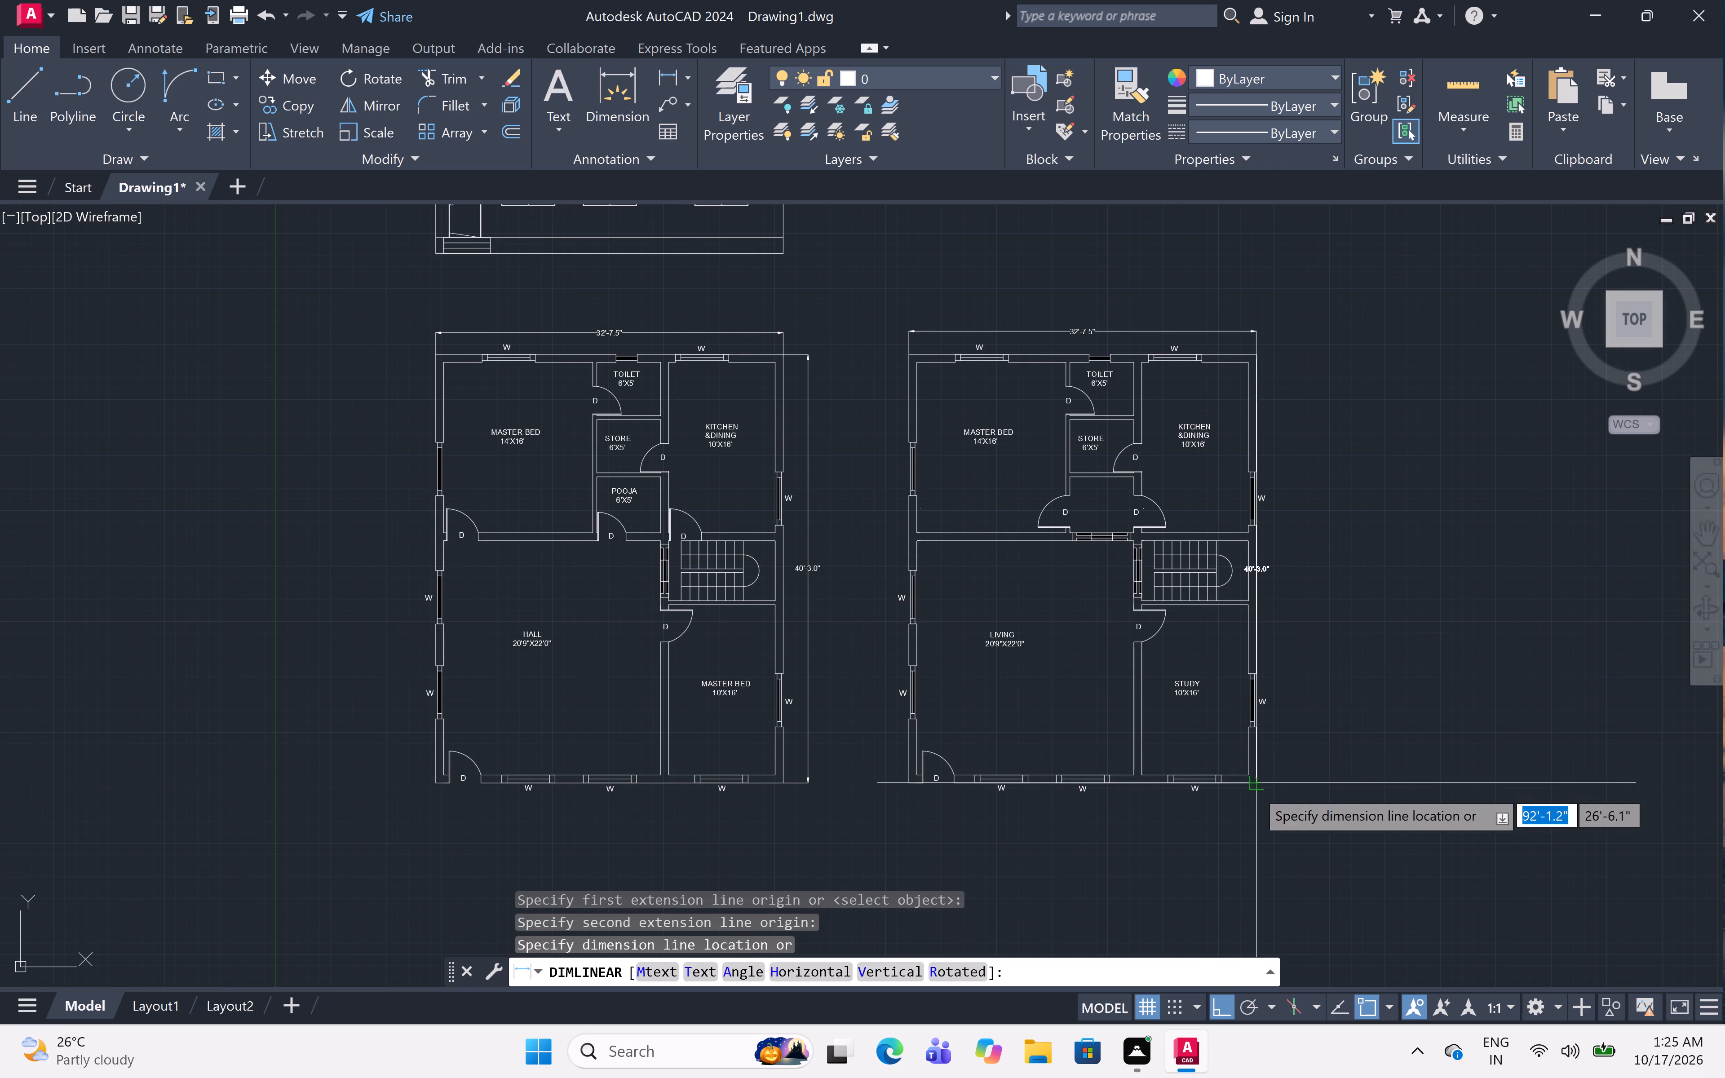
left_click(1283, 792)
Set the Standard dimension style's arrow size to 1', apply the change and make the style current.
scroll(1395, 492, "down", 1)
scroll(1032, 512, "up", 1)
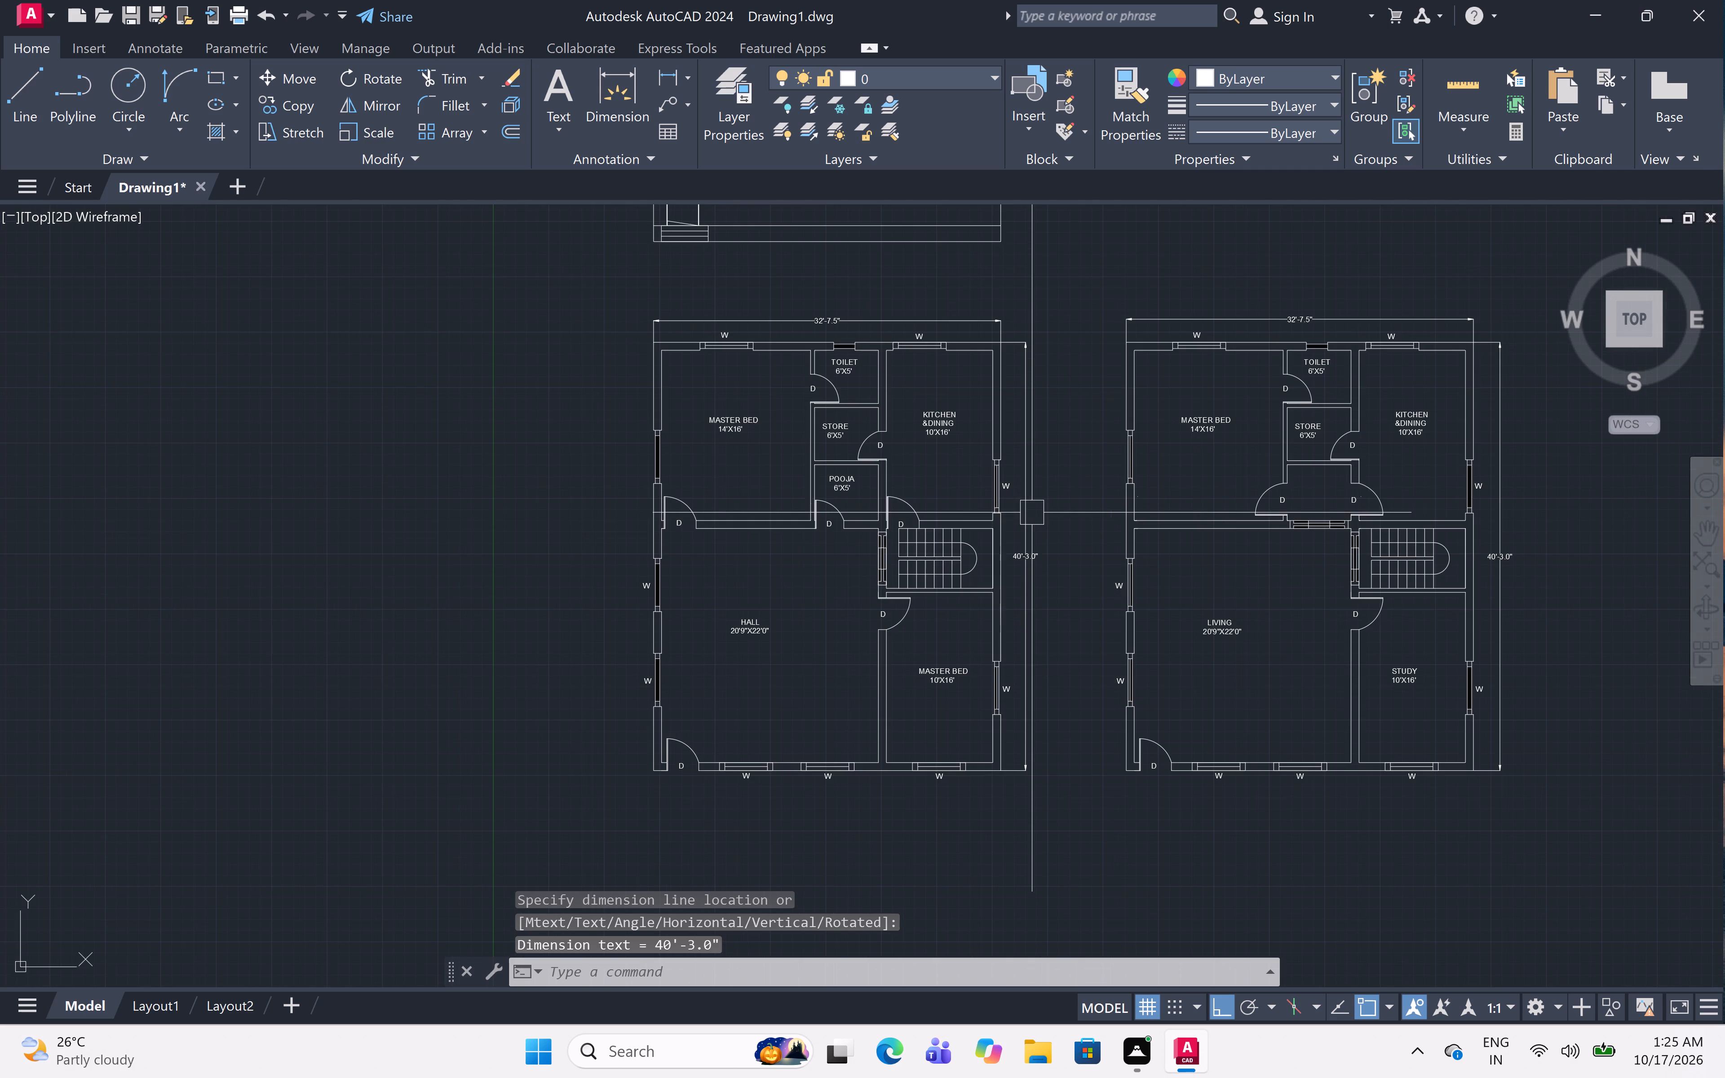
middle_click_drag(1068, 485, 1038, 543)
scroll(1036, 534, "down", 1)
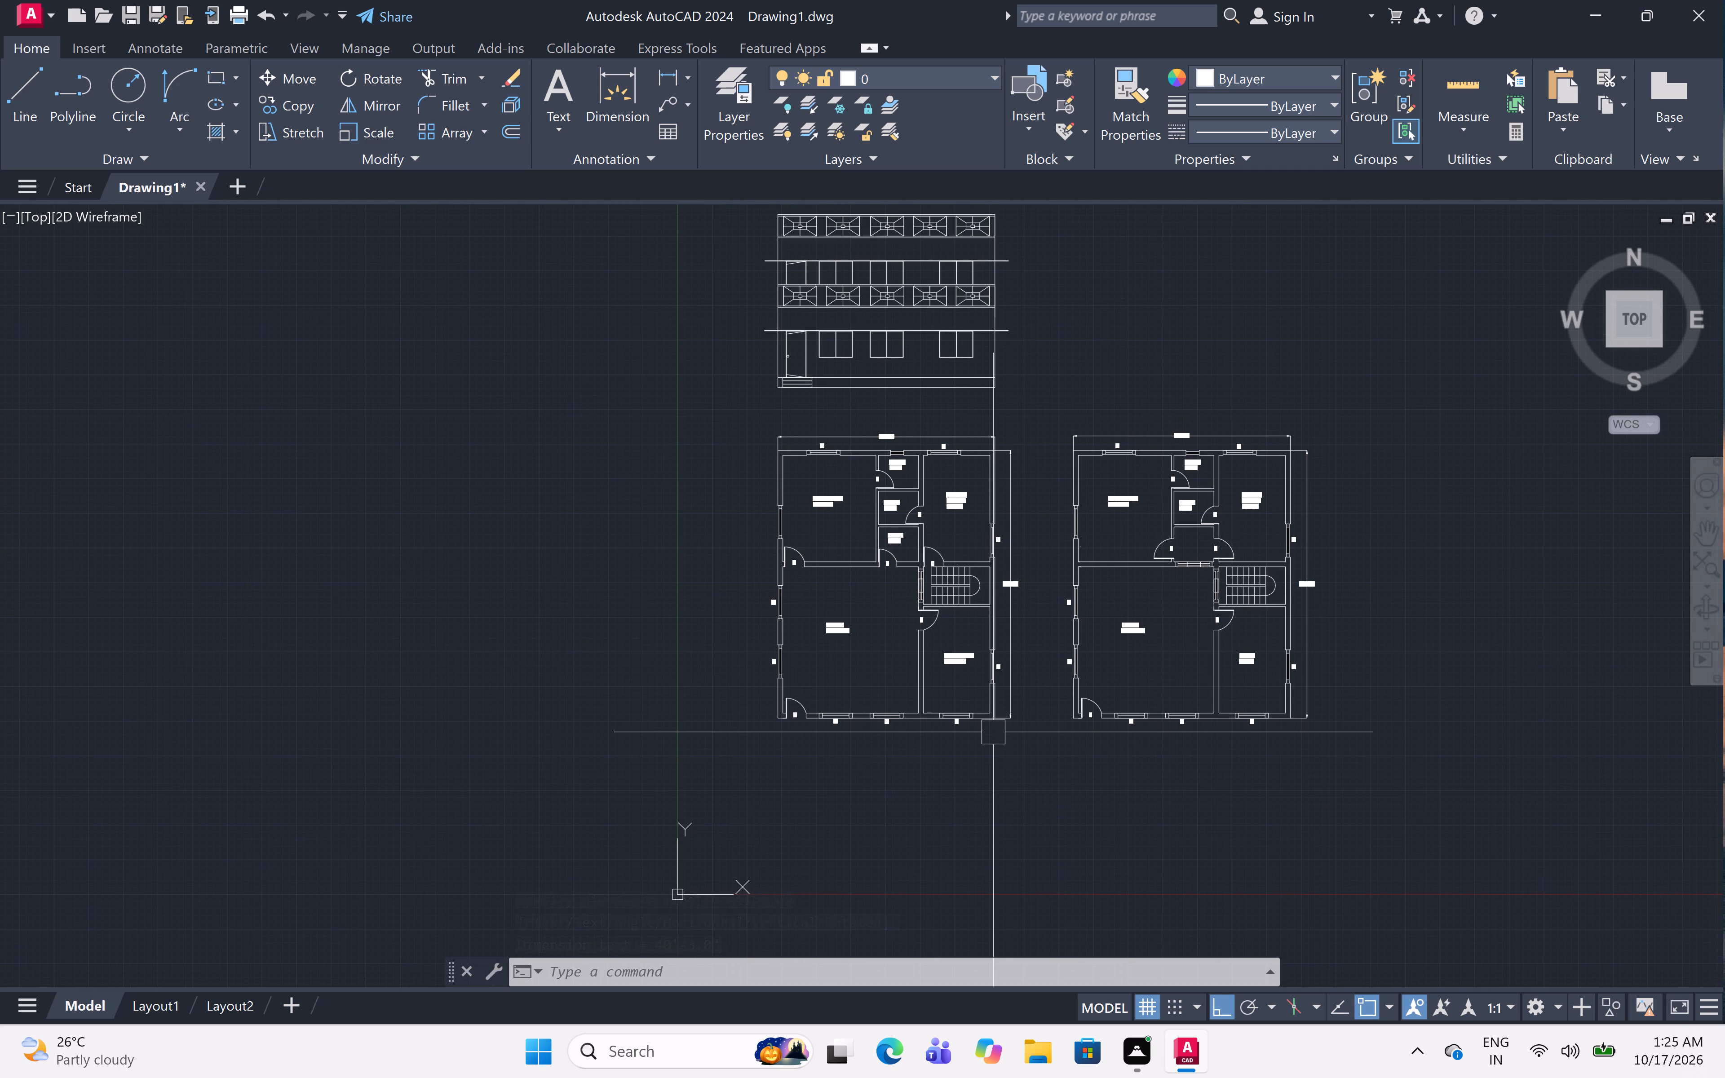
key("d")
key("i")
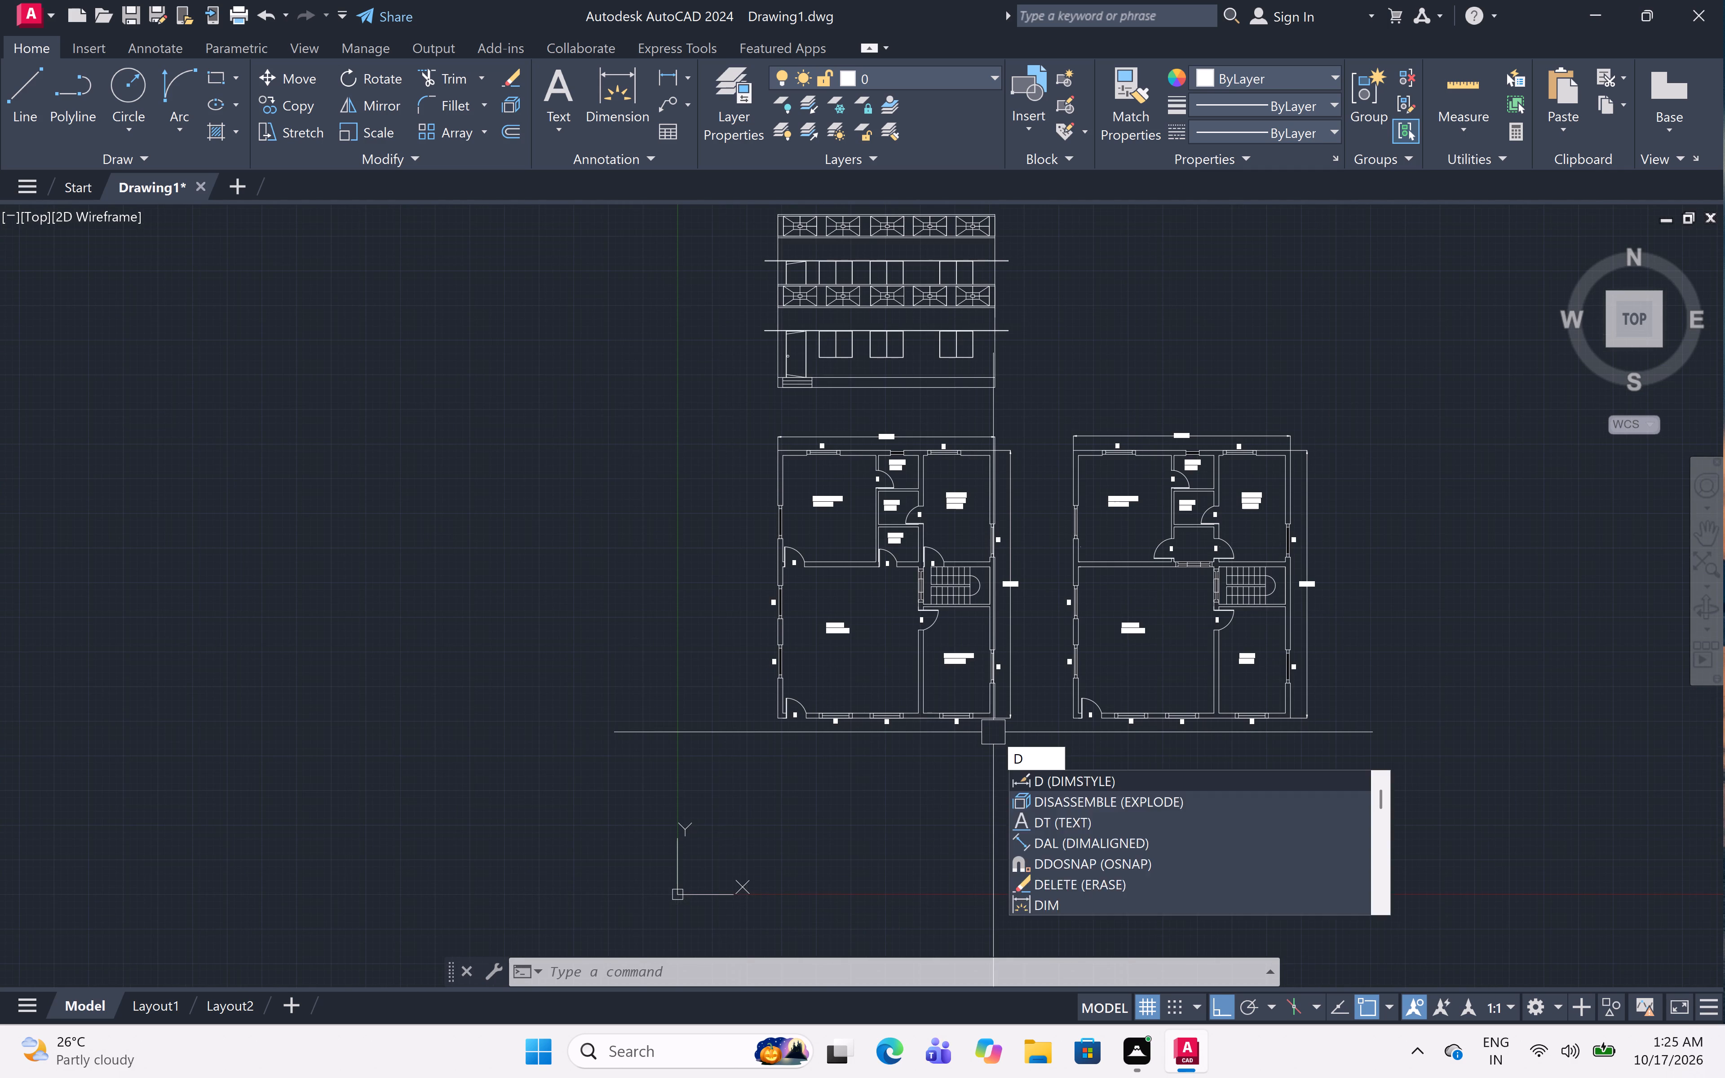
key("m")
key("s")
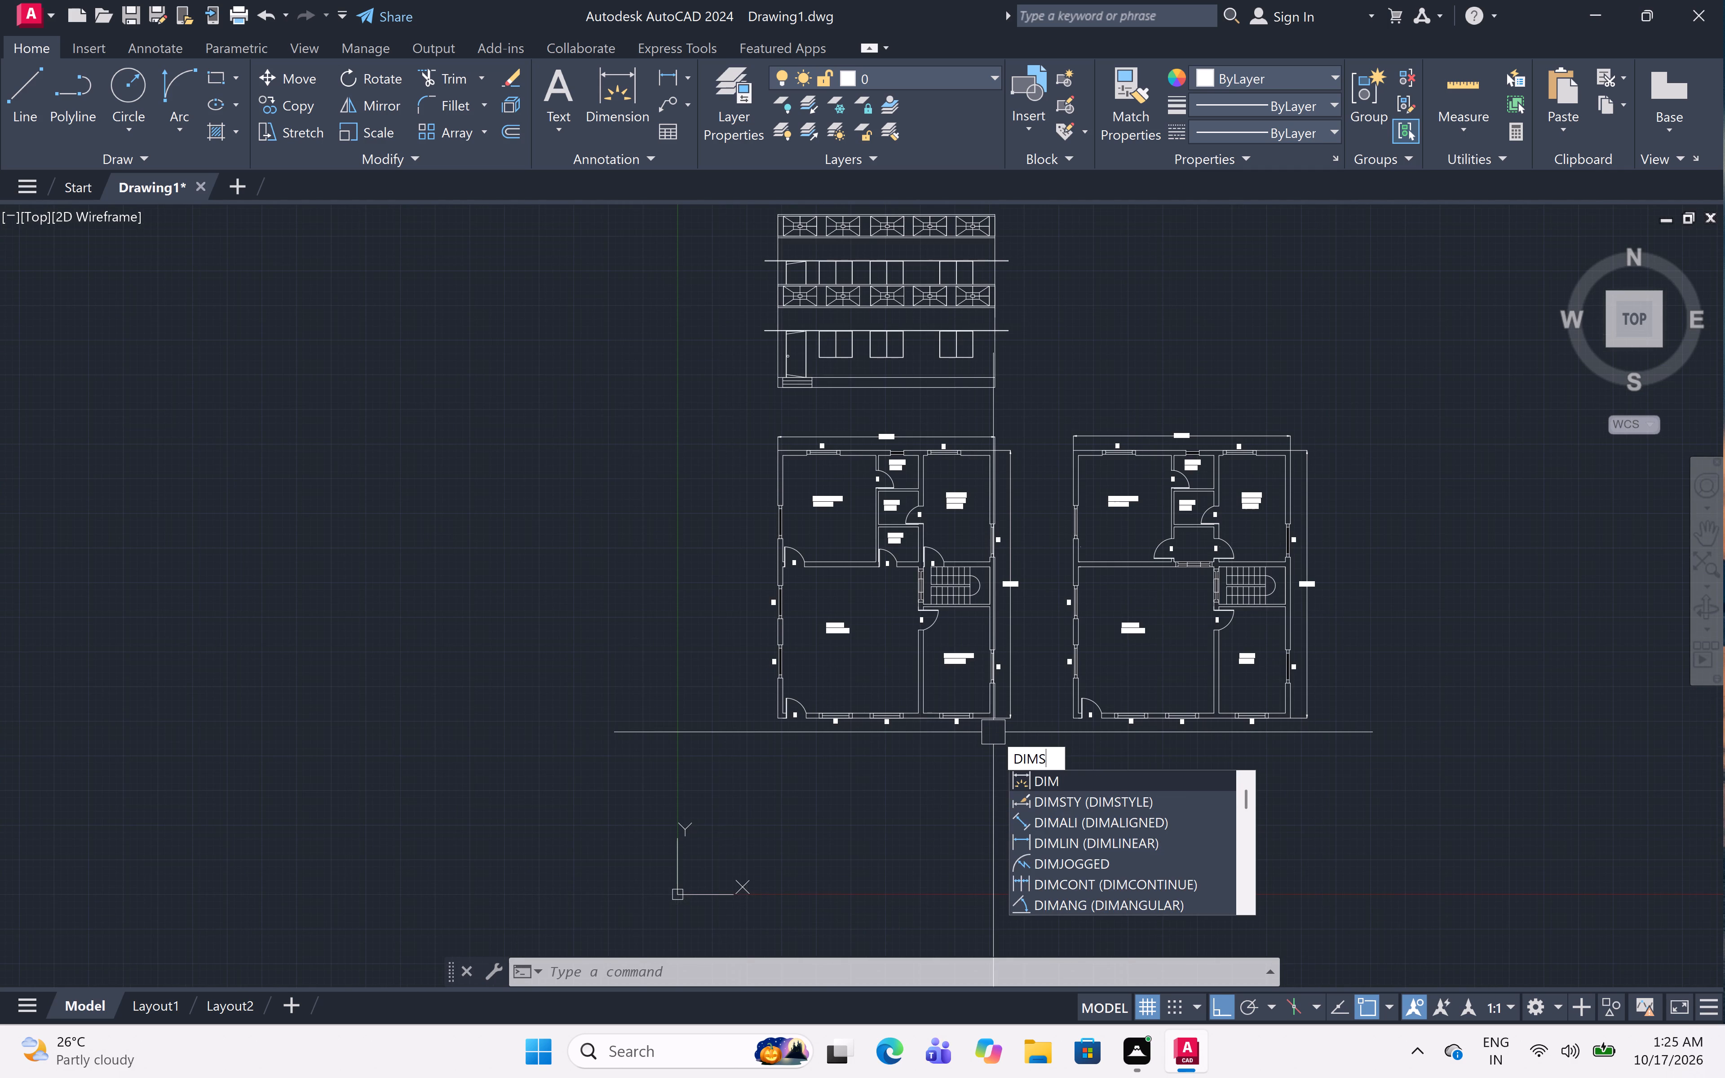
key("space")
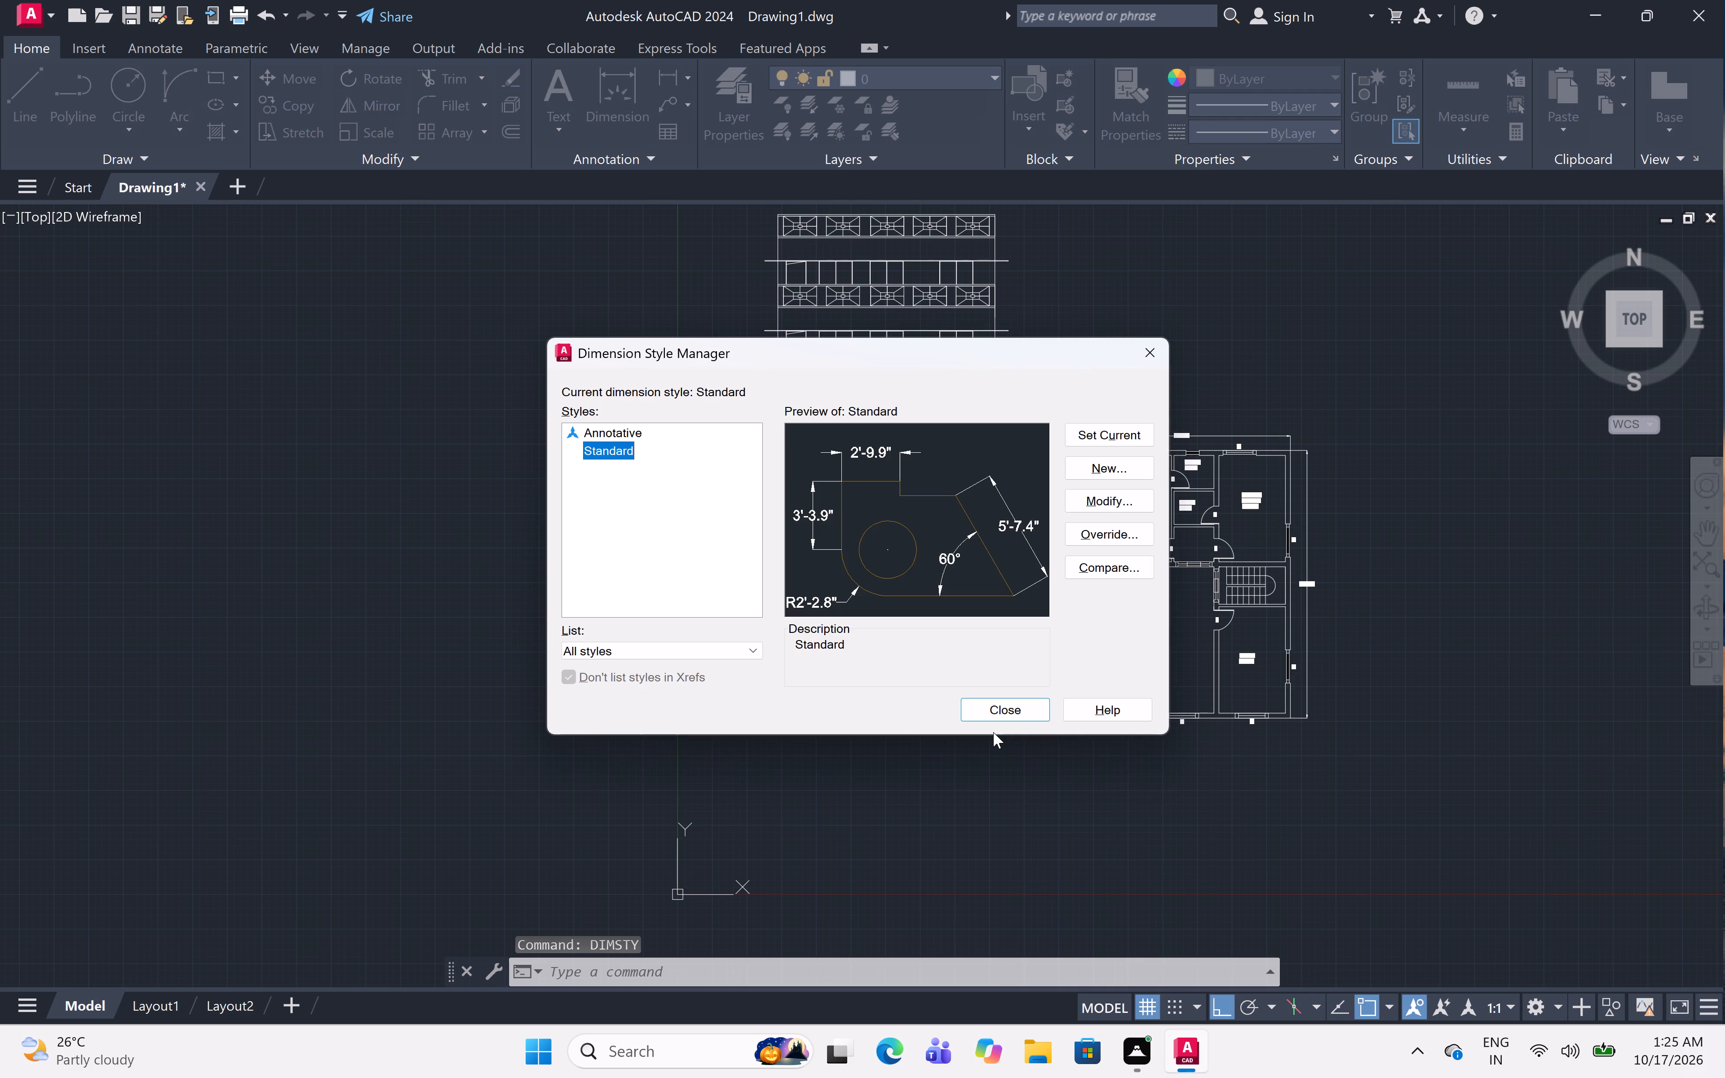
left_click(1127, 501)
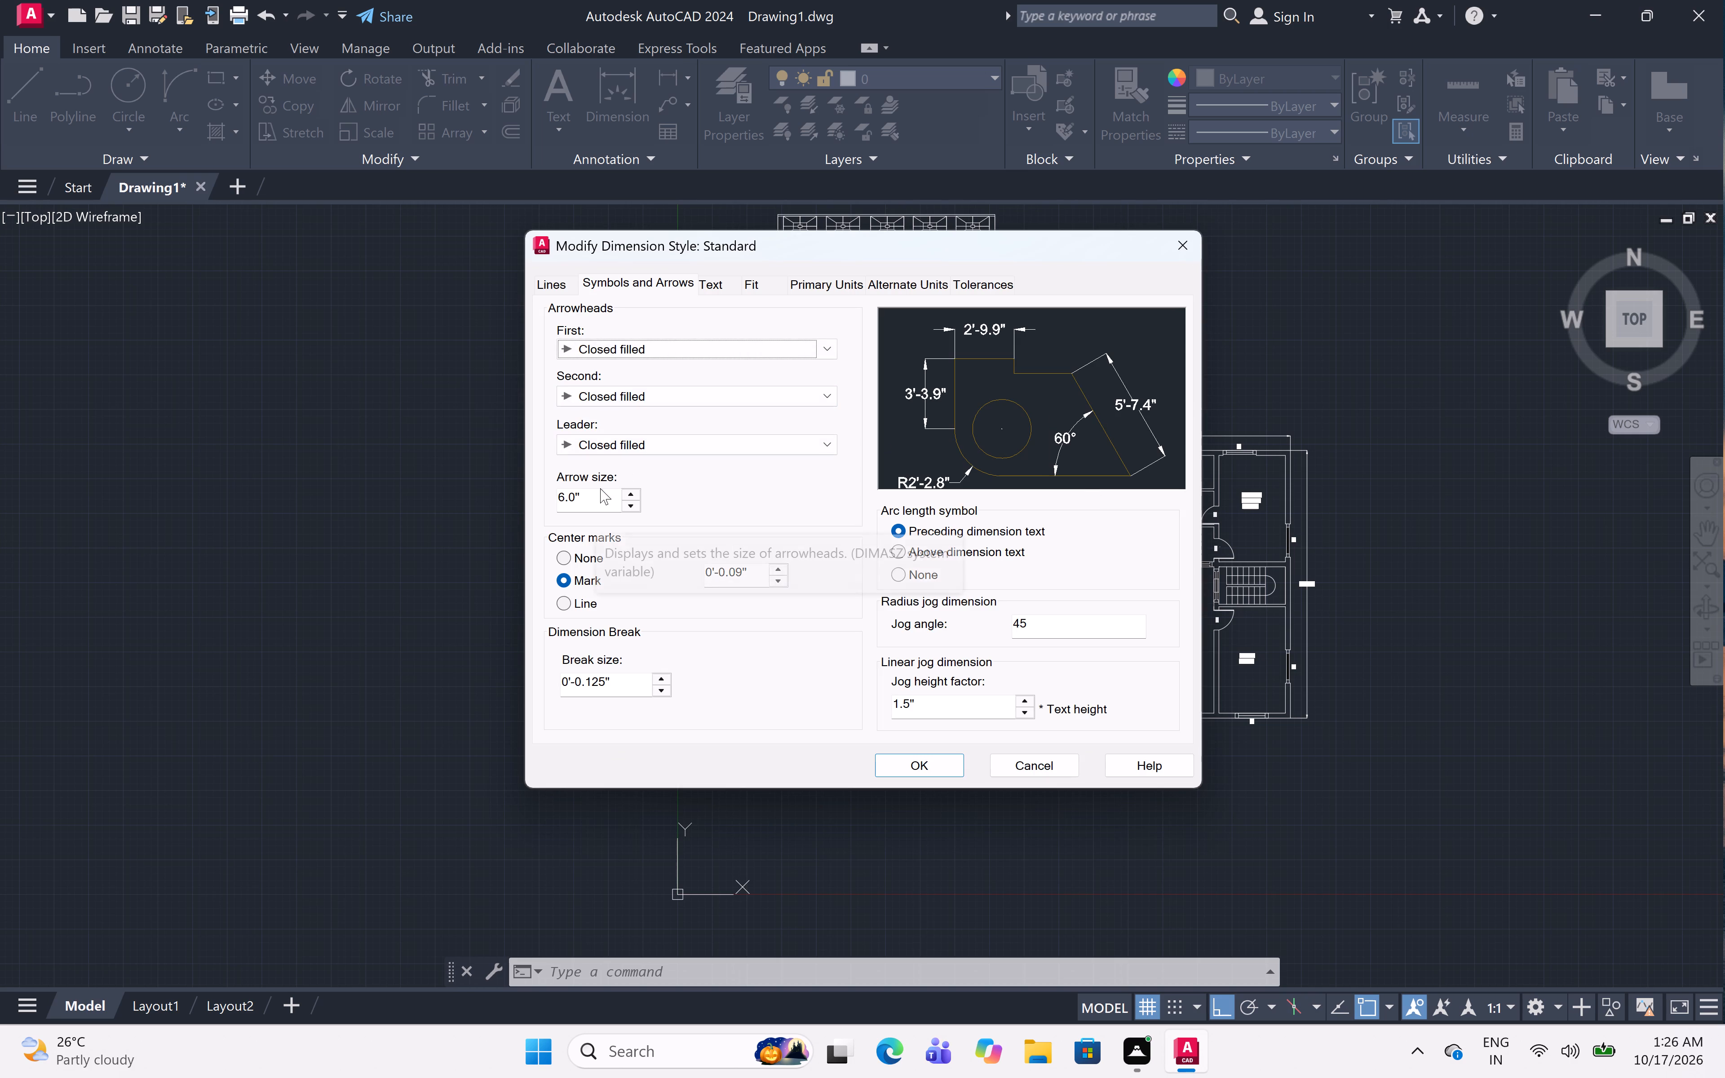
left_click(597, 499)
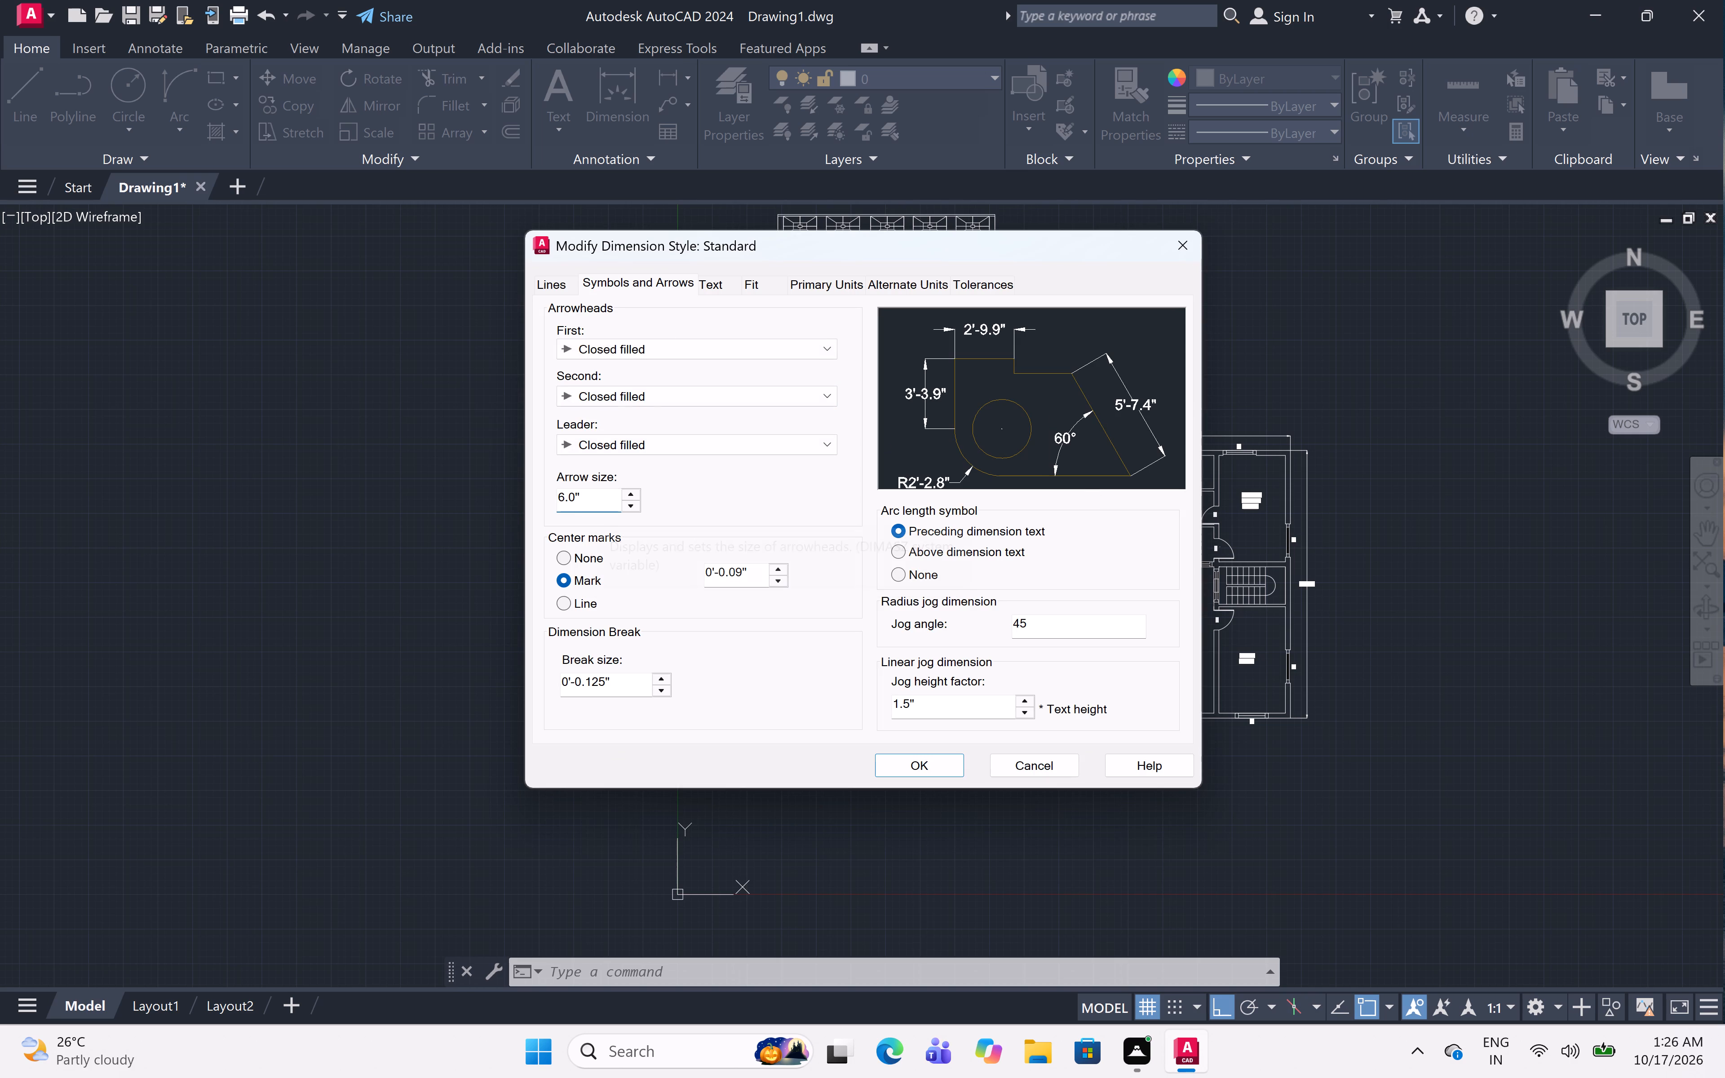
key("BackSpace")
key("BackSpace")
key("BackSpace")
key("BackSpace")
key("BackSpace")
key("BackSpace")
key("BackSpace")
key("BackSpace")
key("BackSpace")
key("BackSpace")
key("BackSpace")
key("BackSpace")
key("BackSpace")
key("1")
type("'")
key("space")
left_click(934, 768)
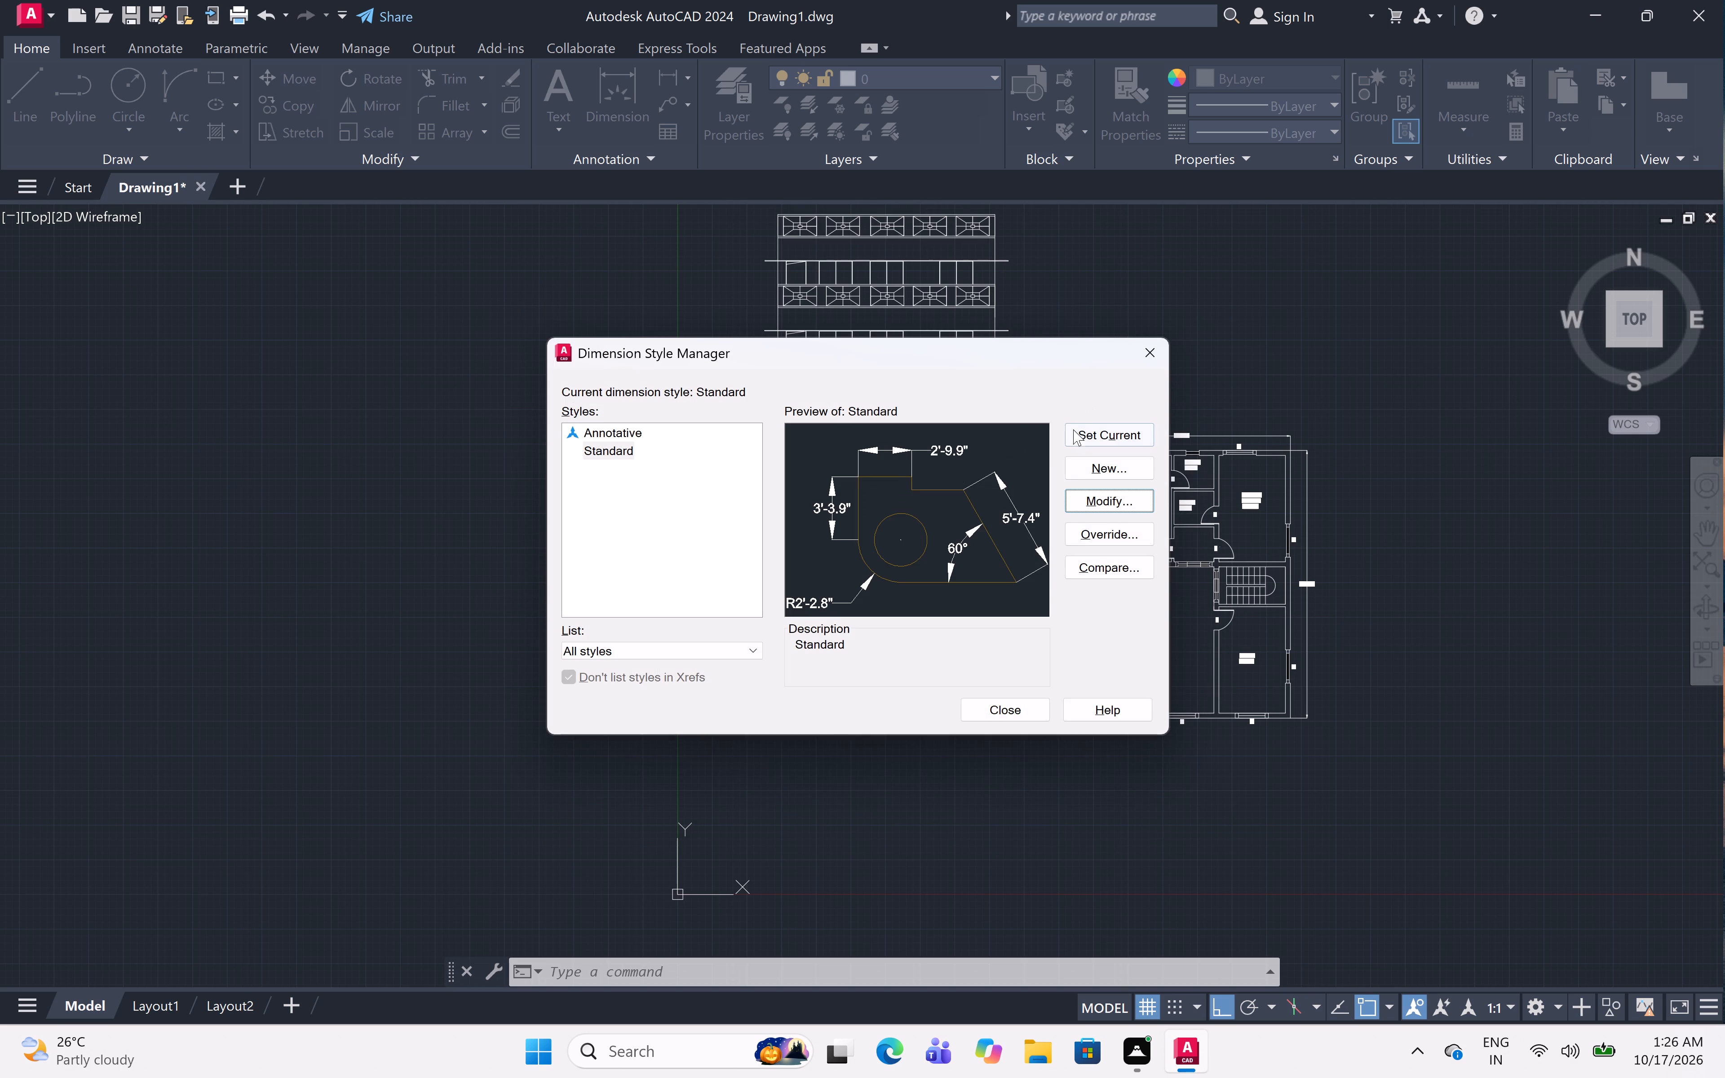
left_click(1074, 430)
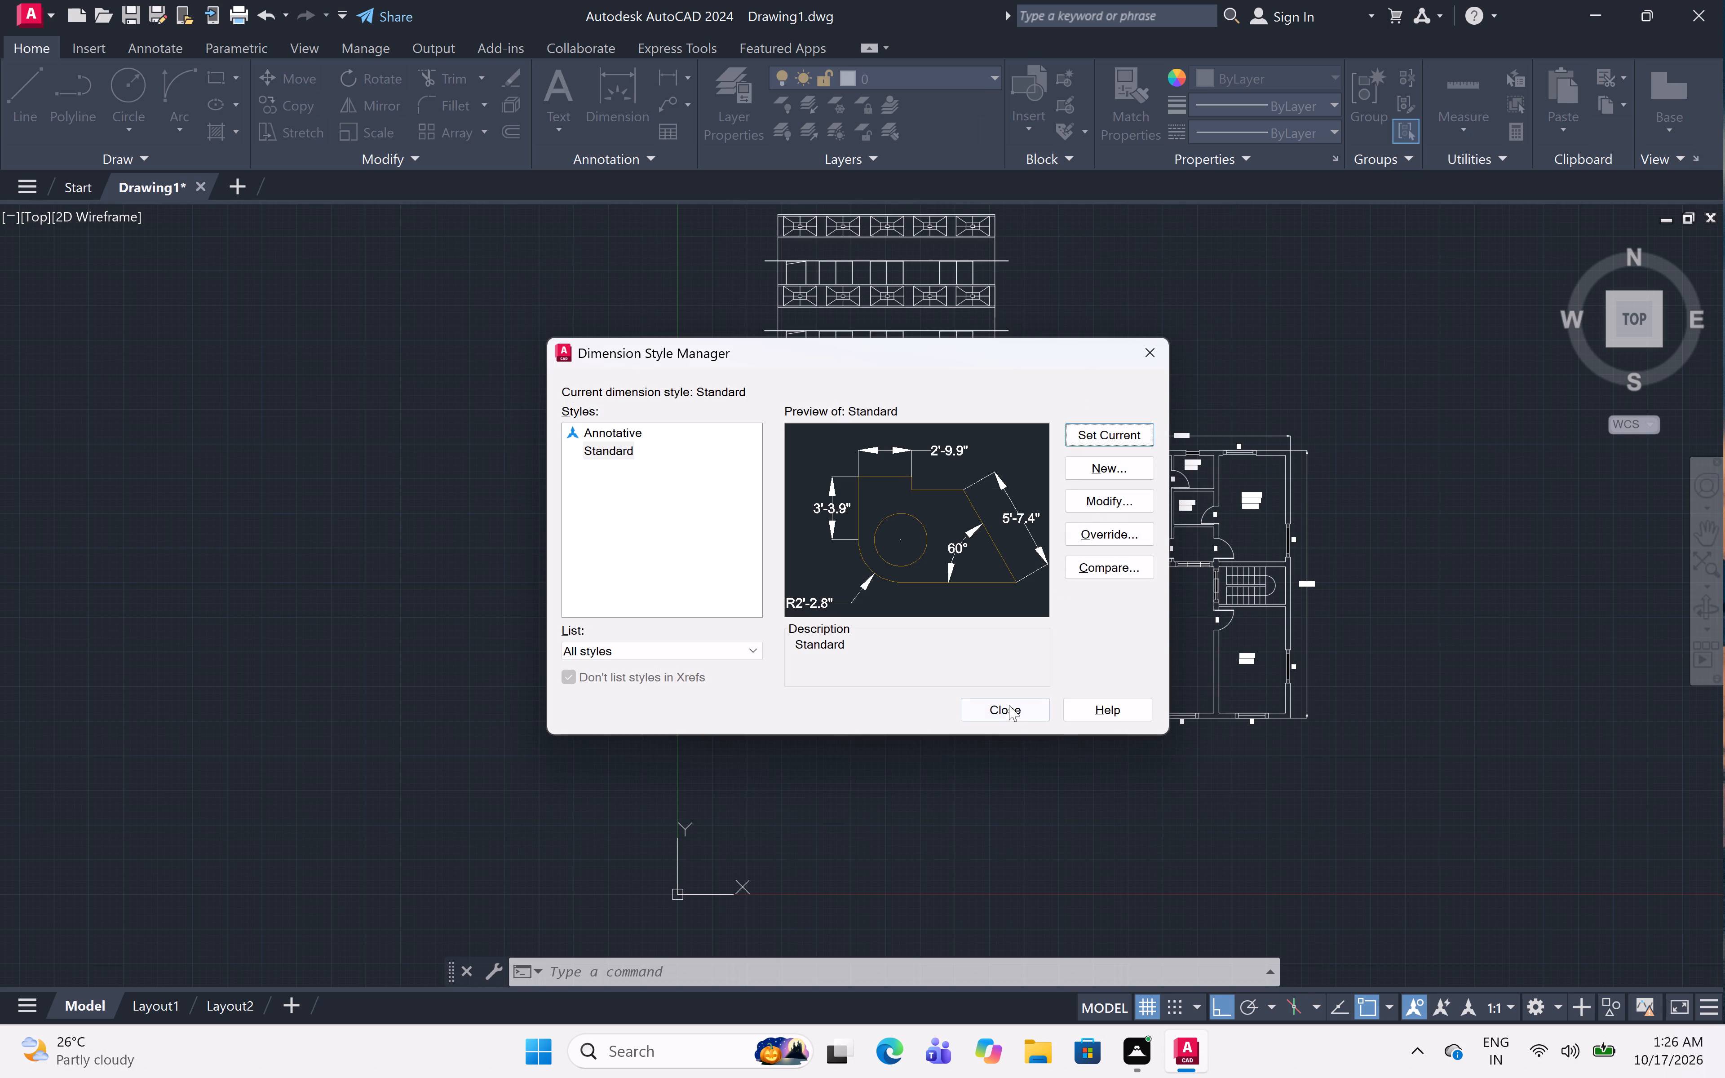
left_click(1009, 703)
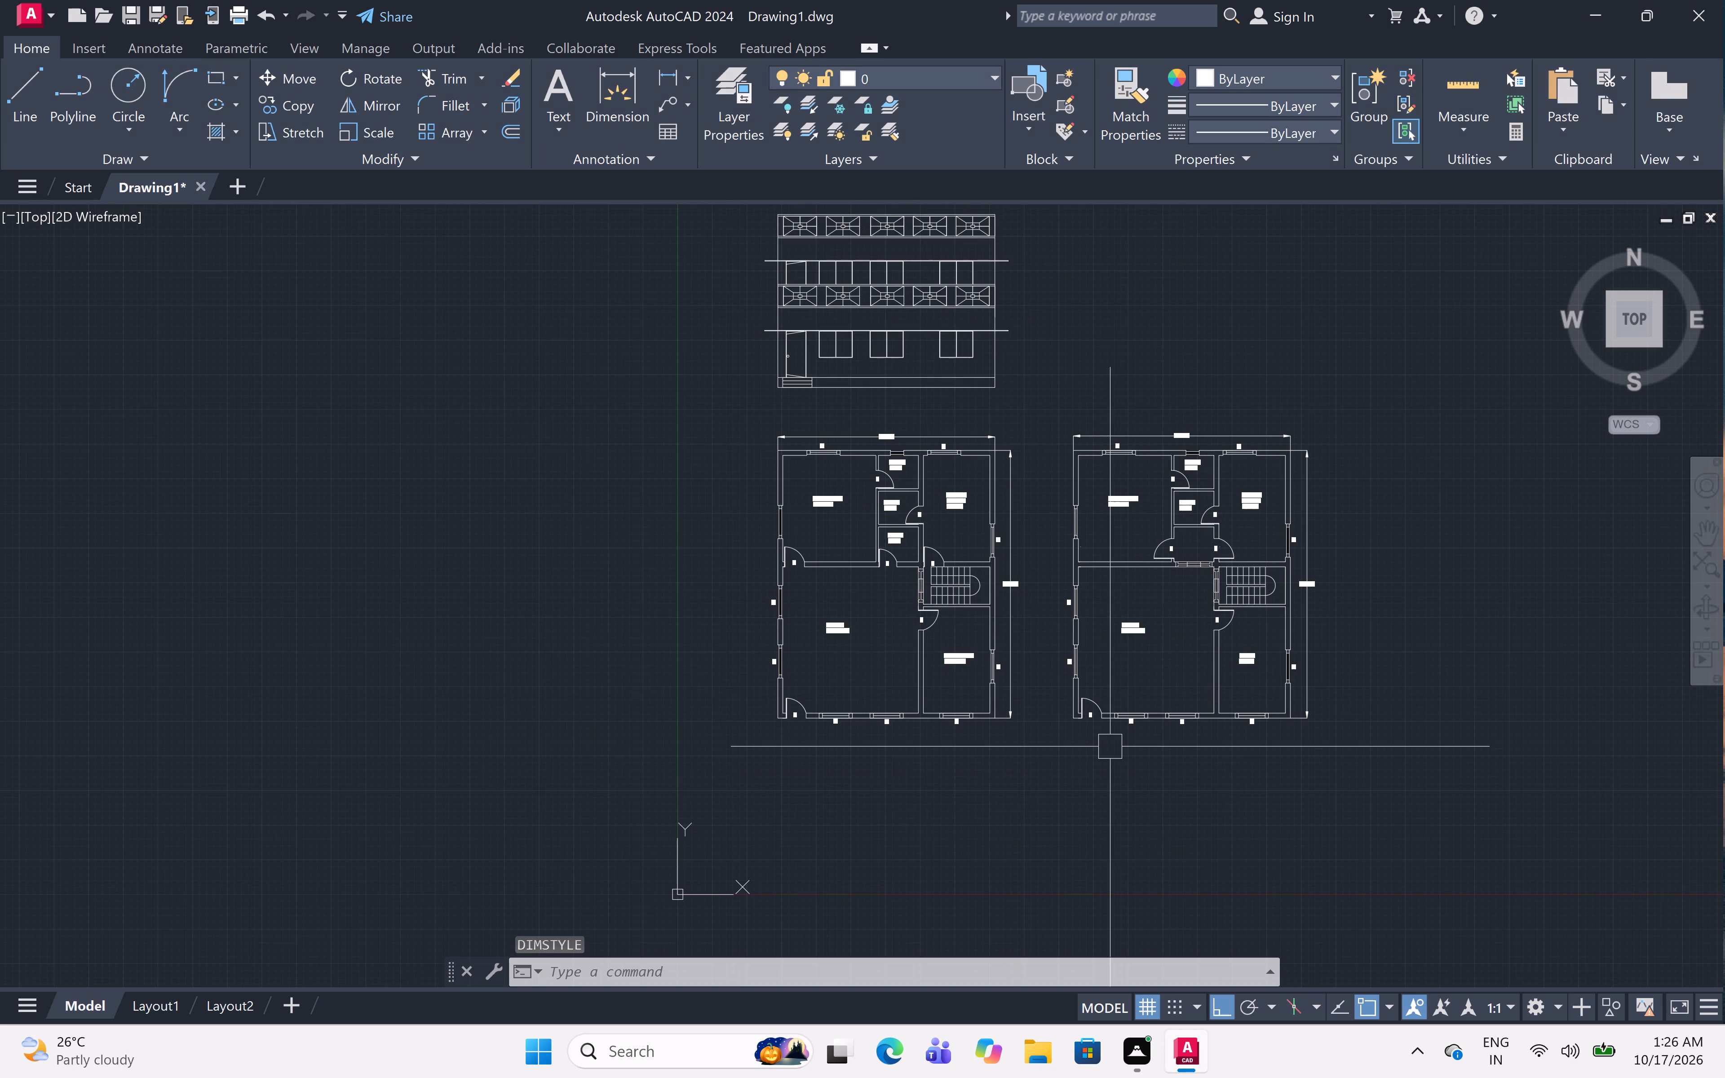
Add the multiline text label ELEVATION in the gap between the front elevation's base and the first floor plan.
scroll(1197, 689, "down", 1)
middle_click_drag(1197, 688, 1175, 720)
scroll(944, 498, "up", 2)
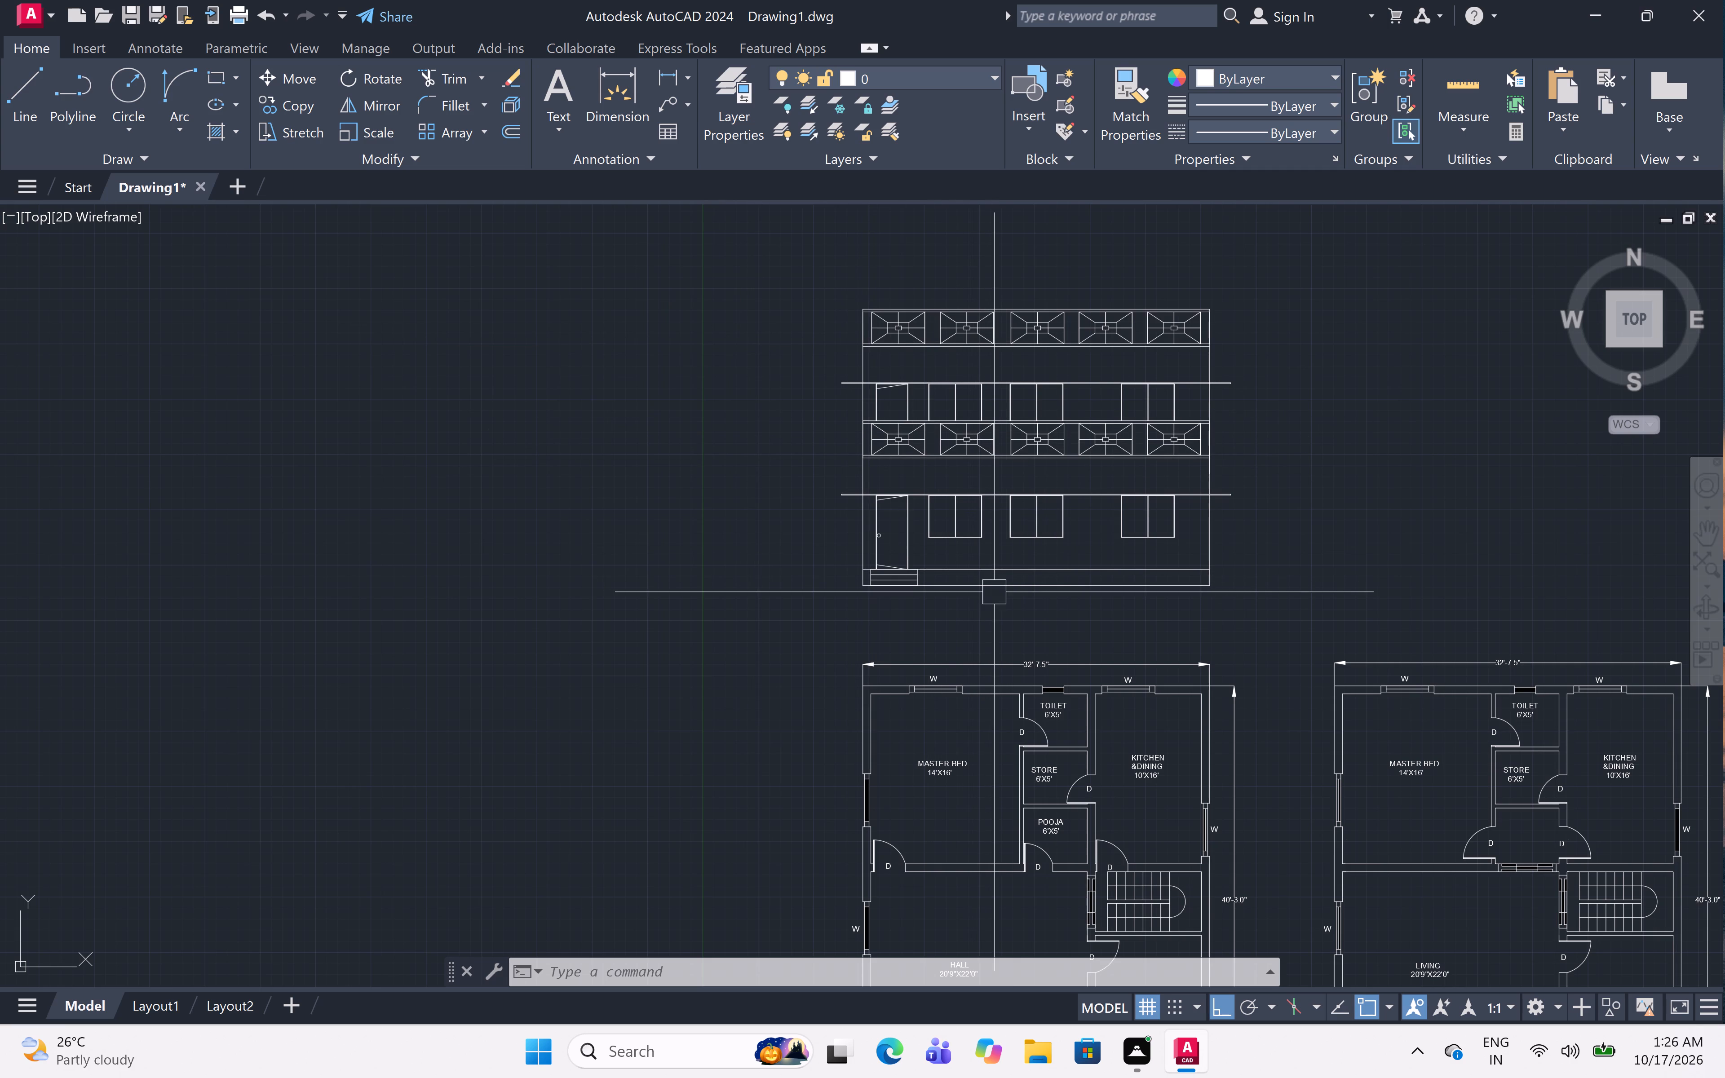
left_click(1009, 607)
scroll(1009, 607, "up", 2, "ctrl")
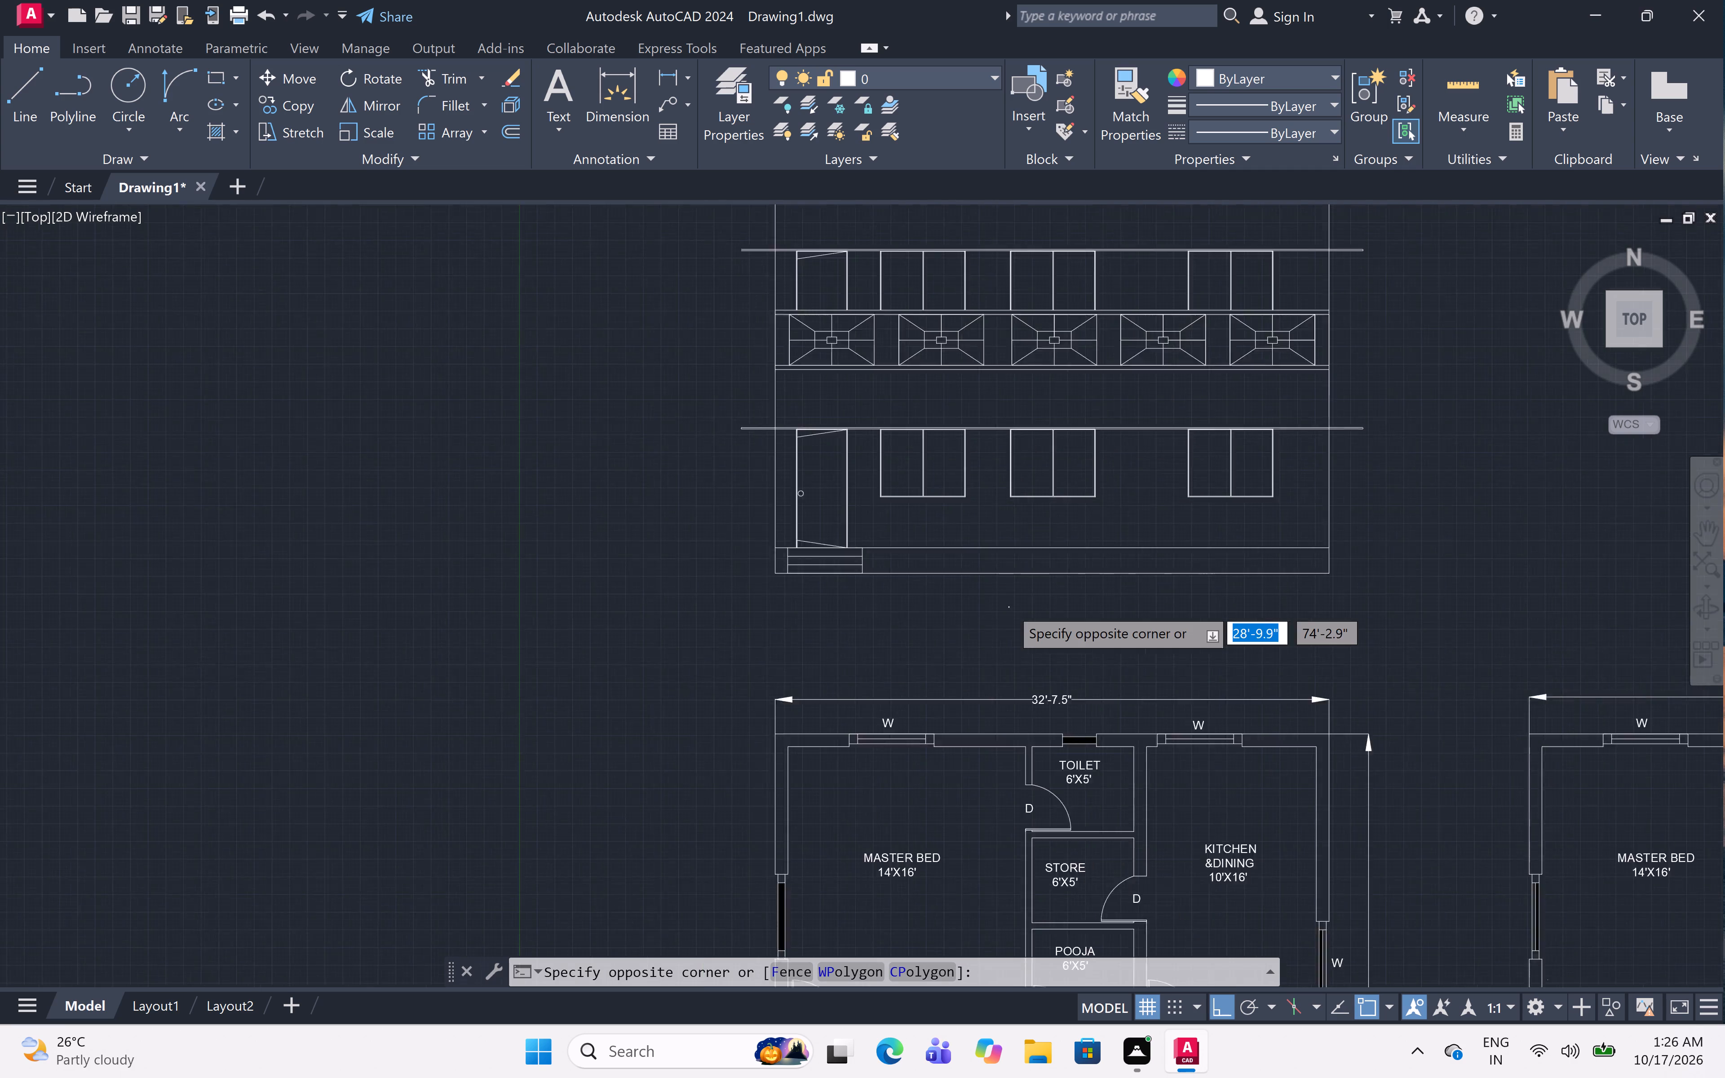
scroll(1009, 607, "up", 2, "ctrl")
scroll(1009, 607, "down", 2, "ctrl")
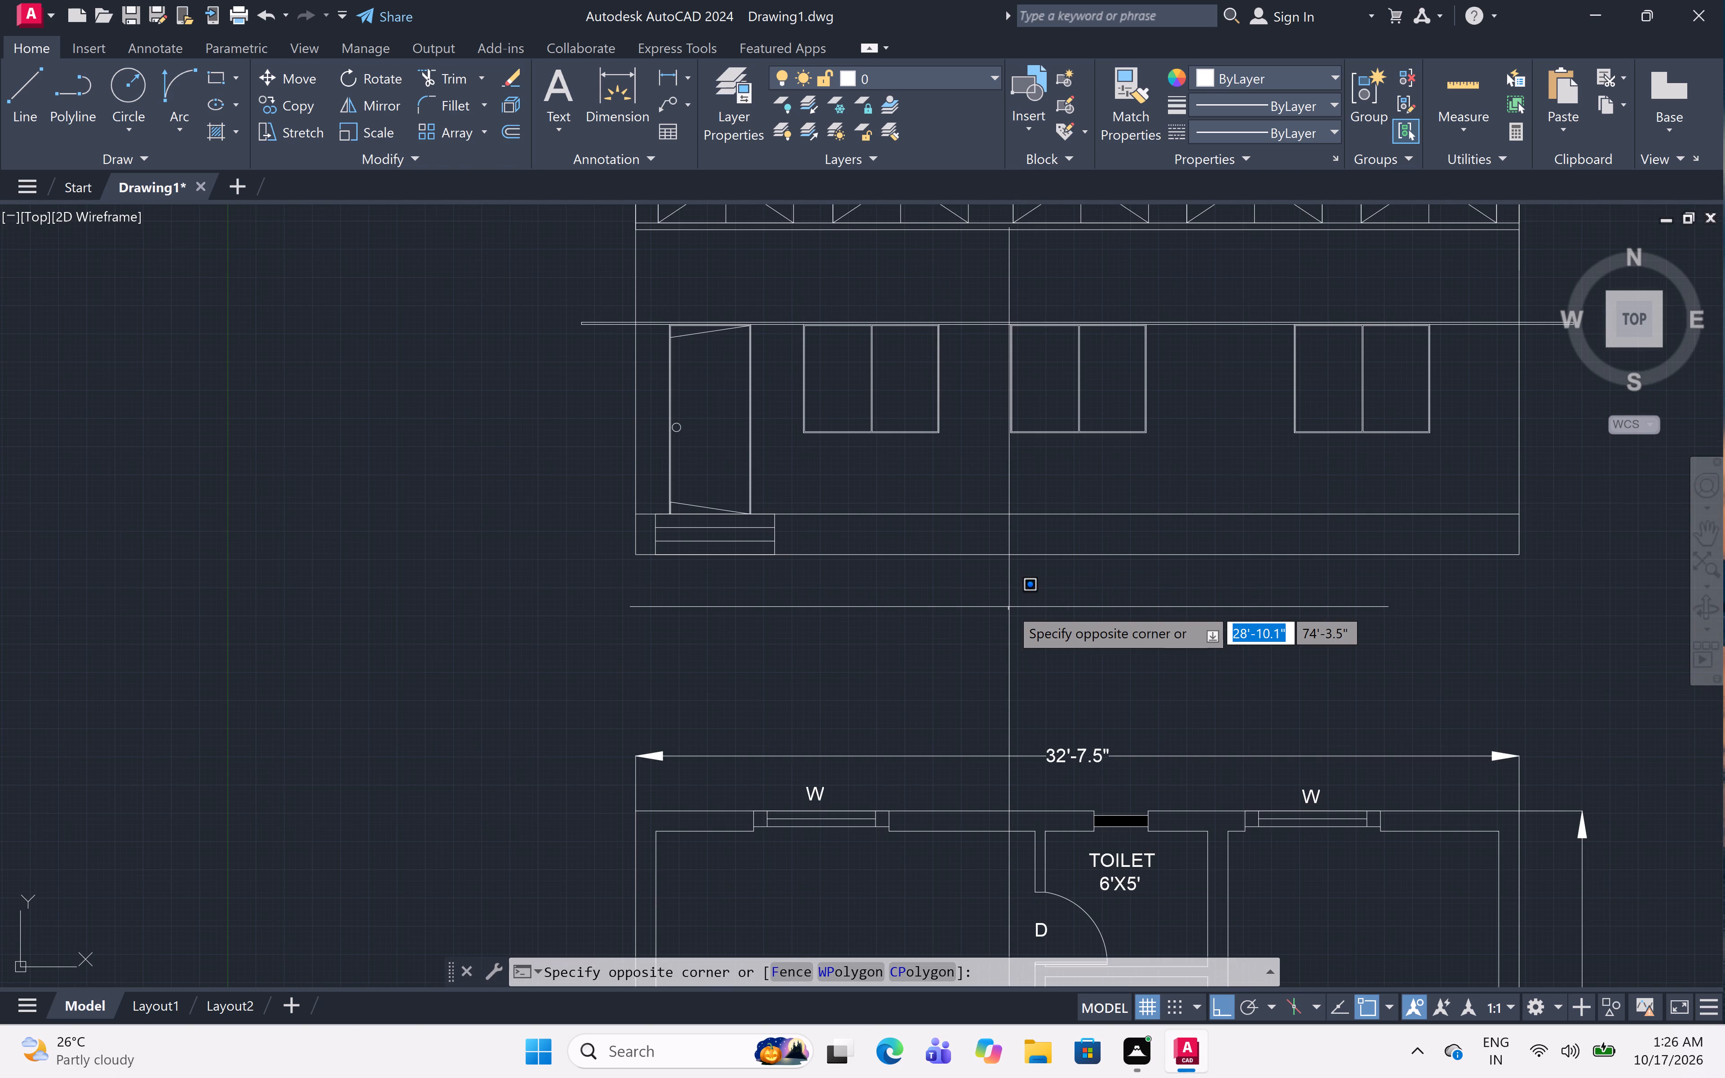
key("grave")
key("Escape")
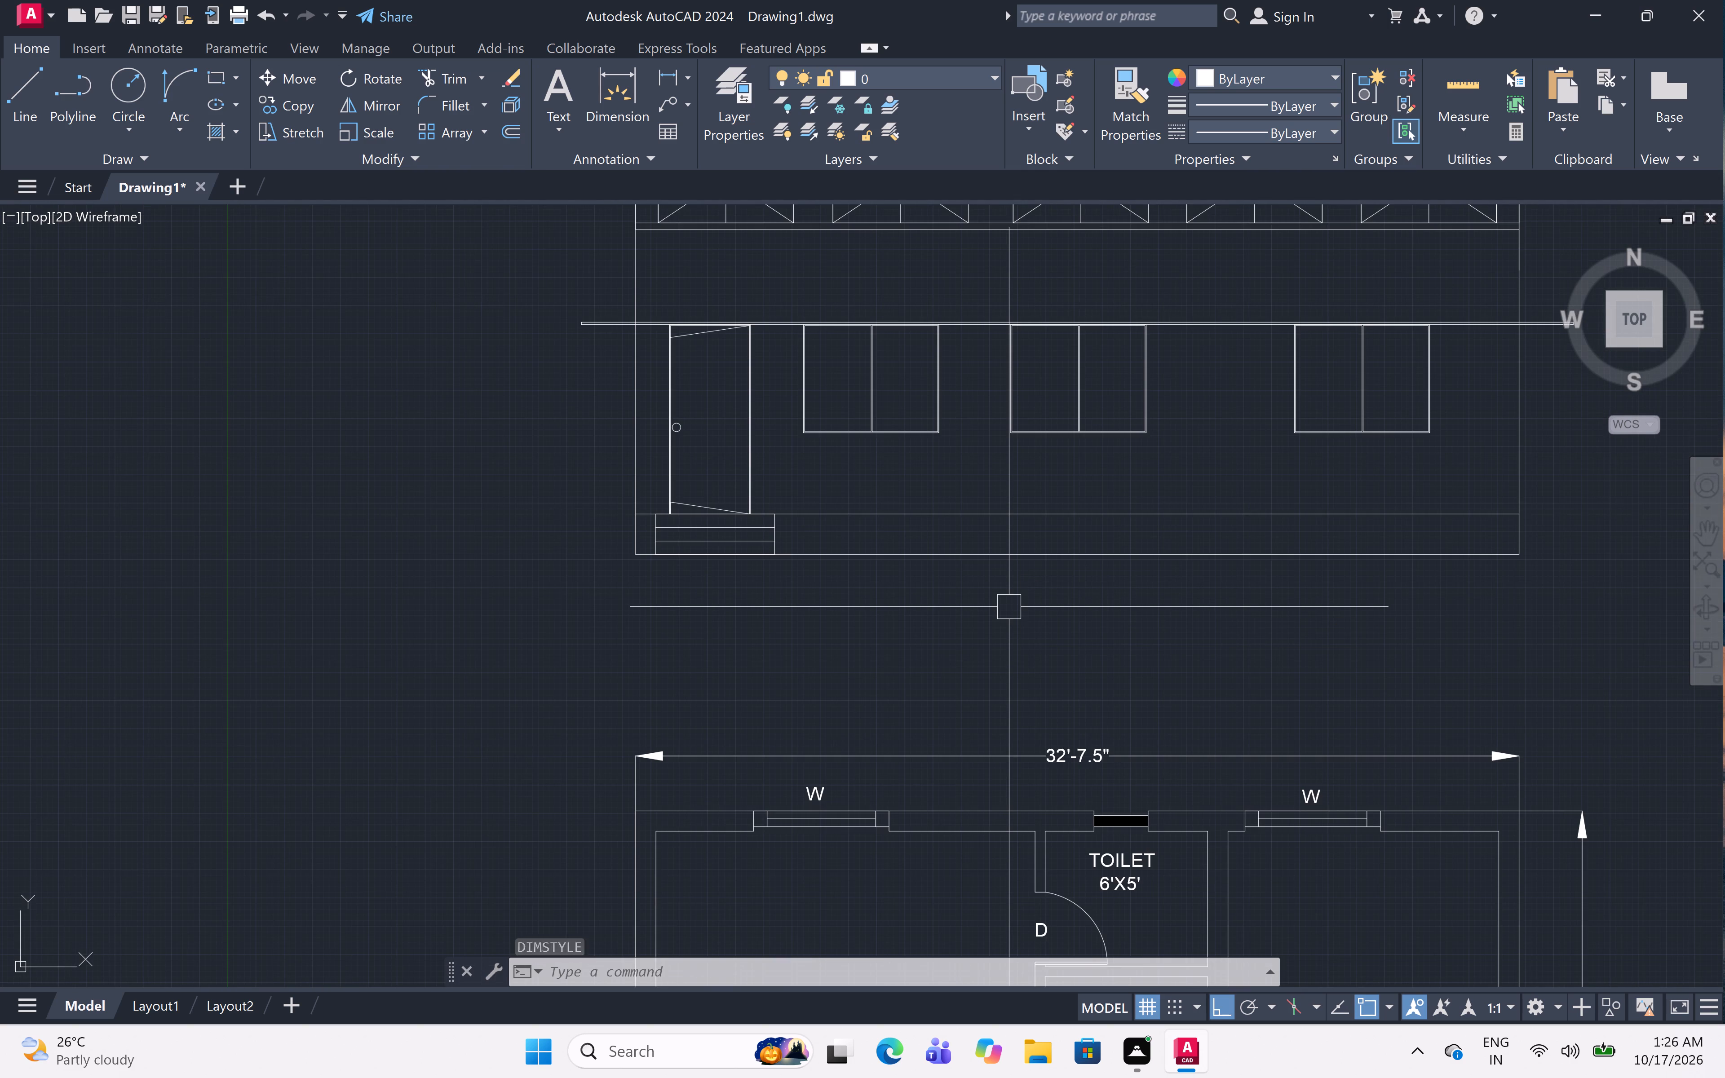
type("MT")
key("space")
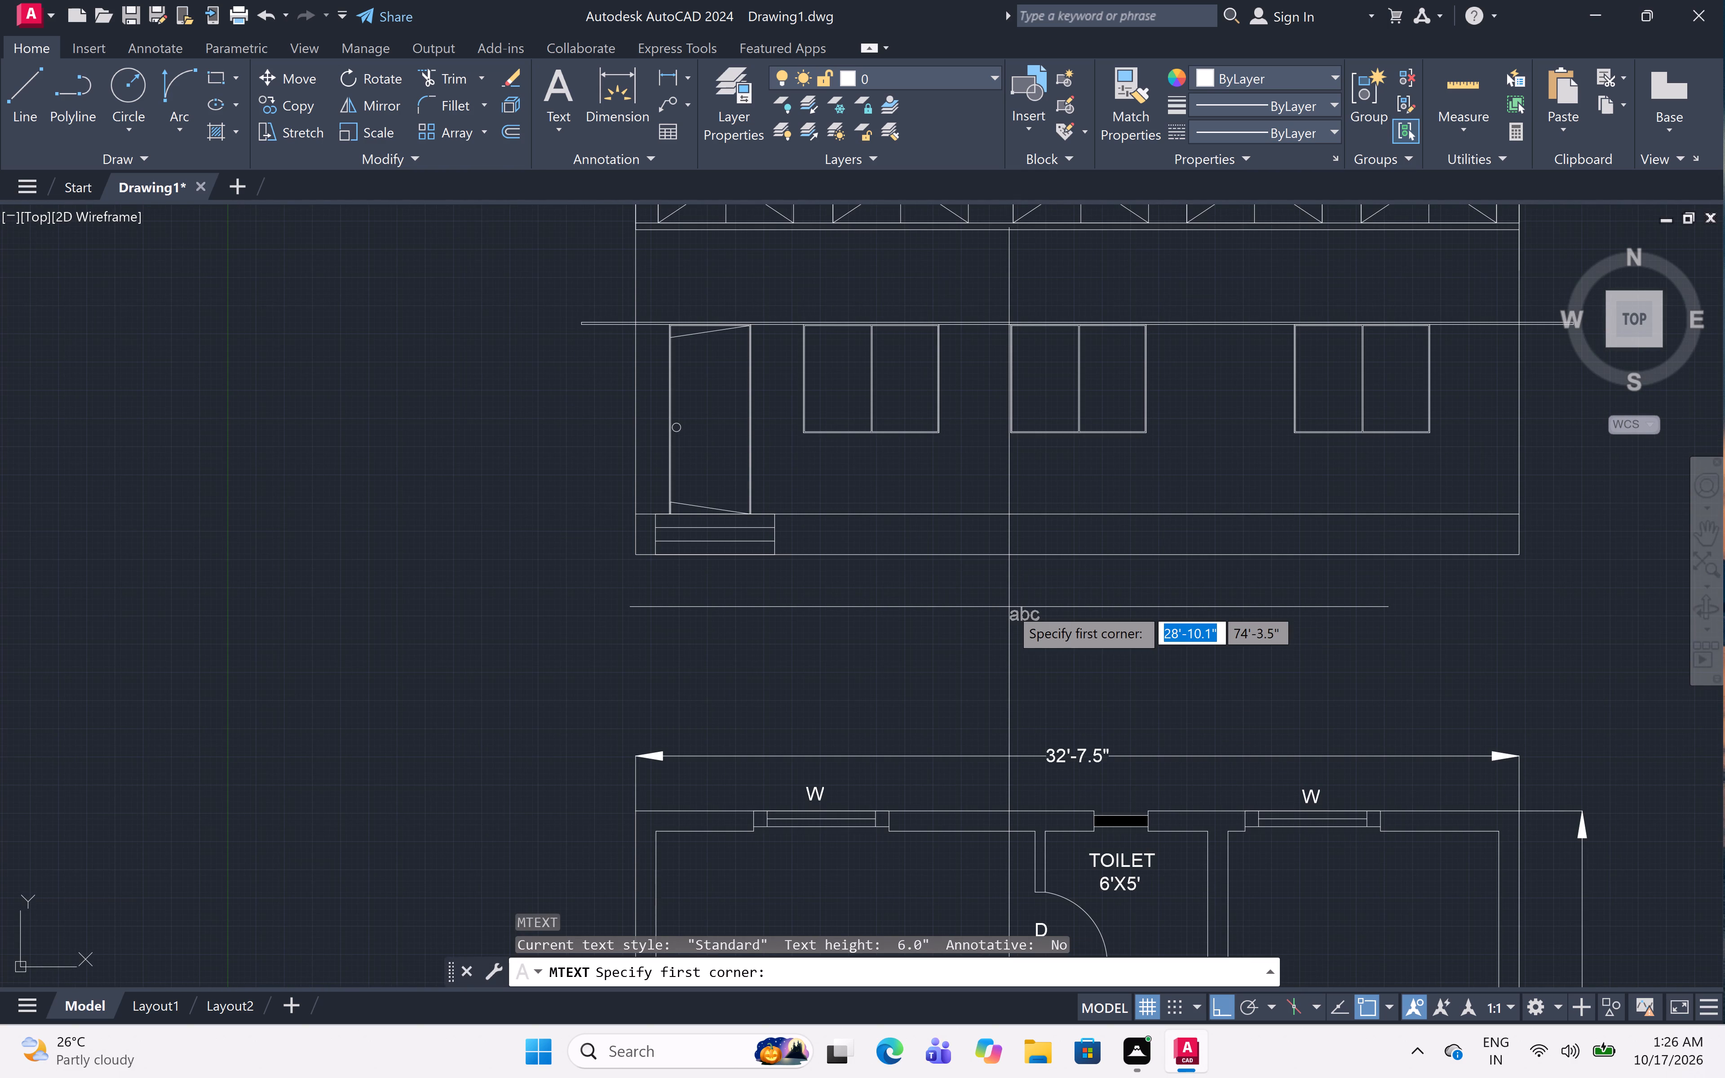
left_click(847, 580)
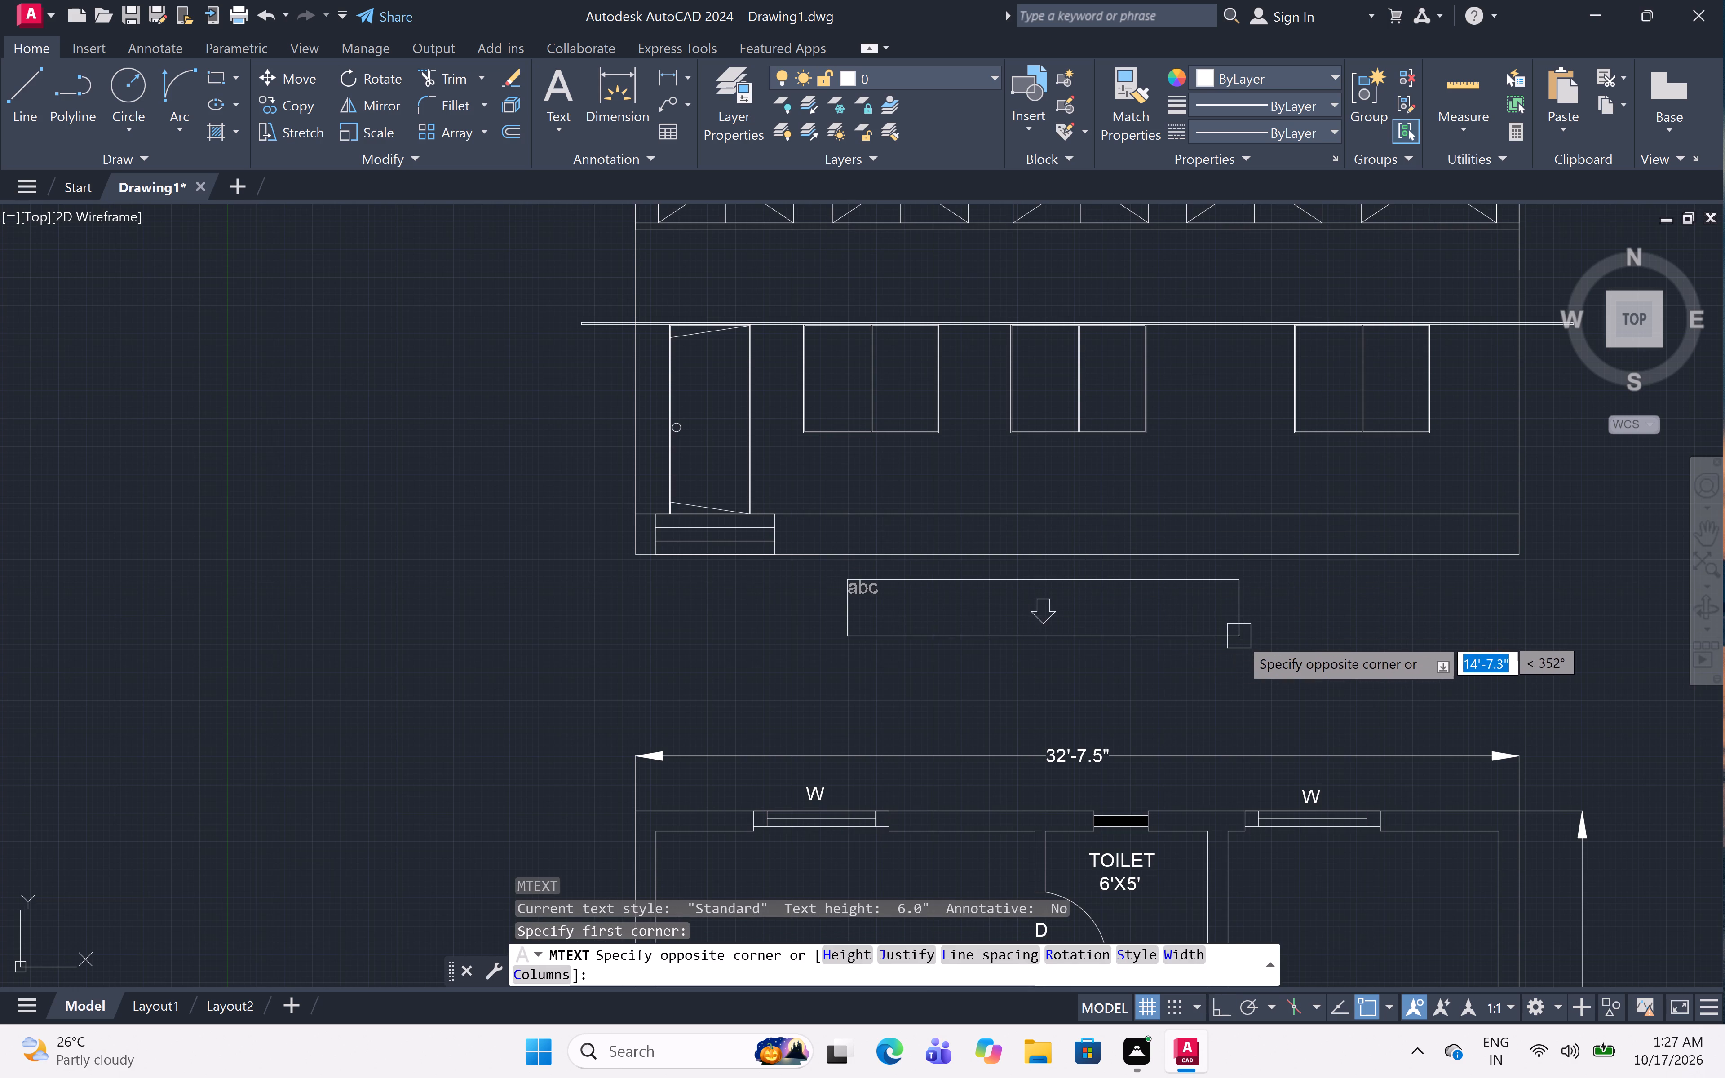
left_click(1268, 651)
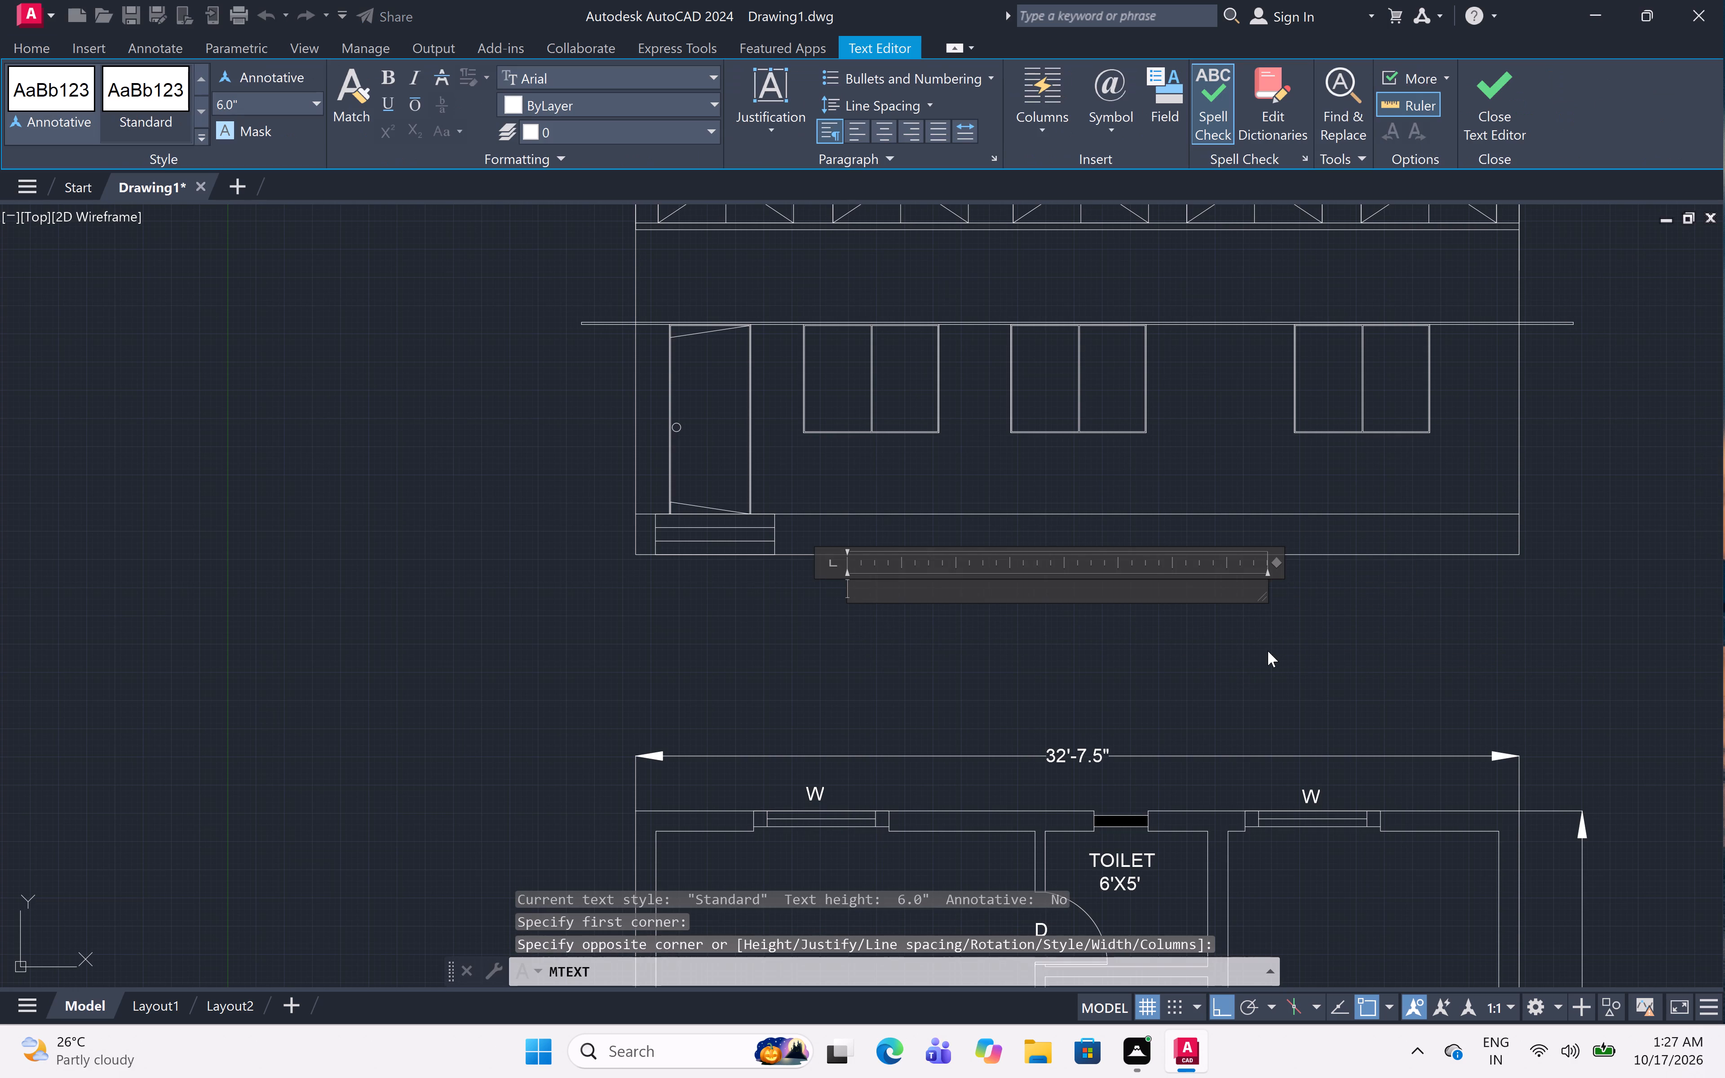
key("e")
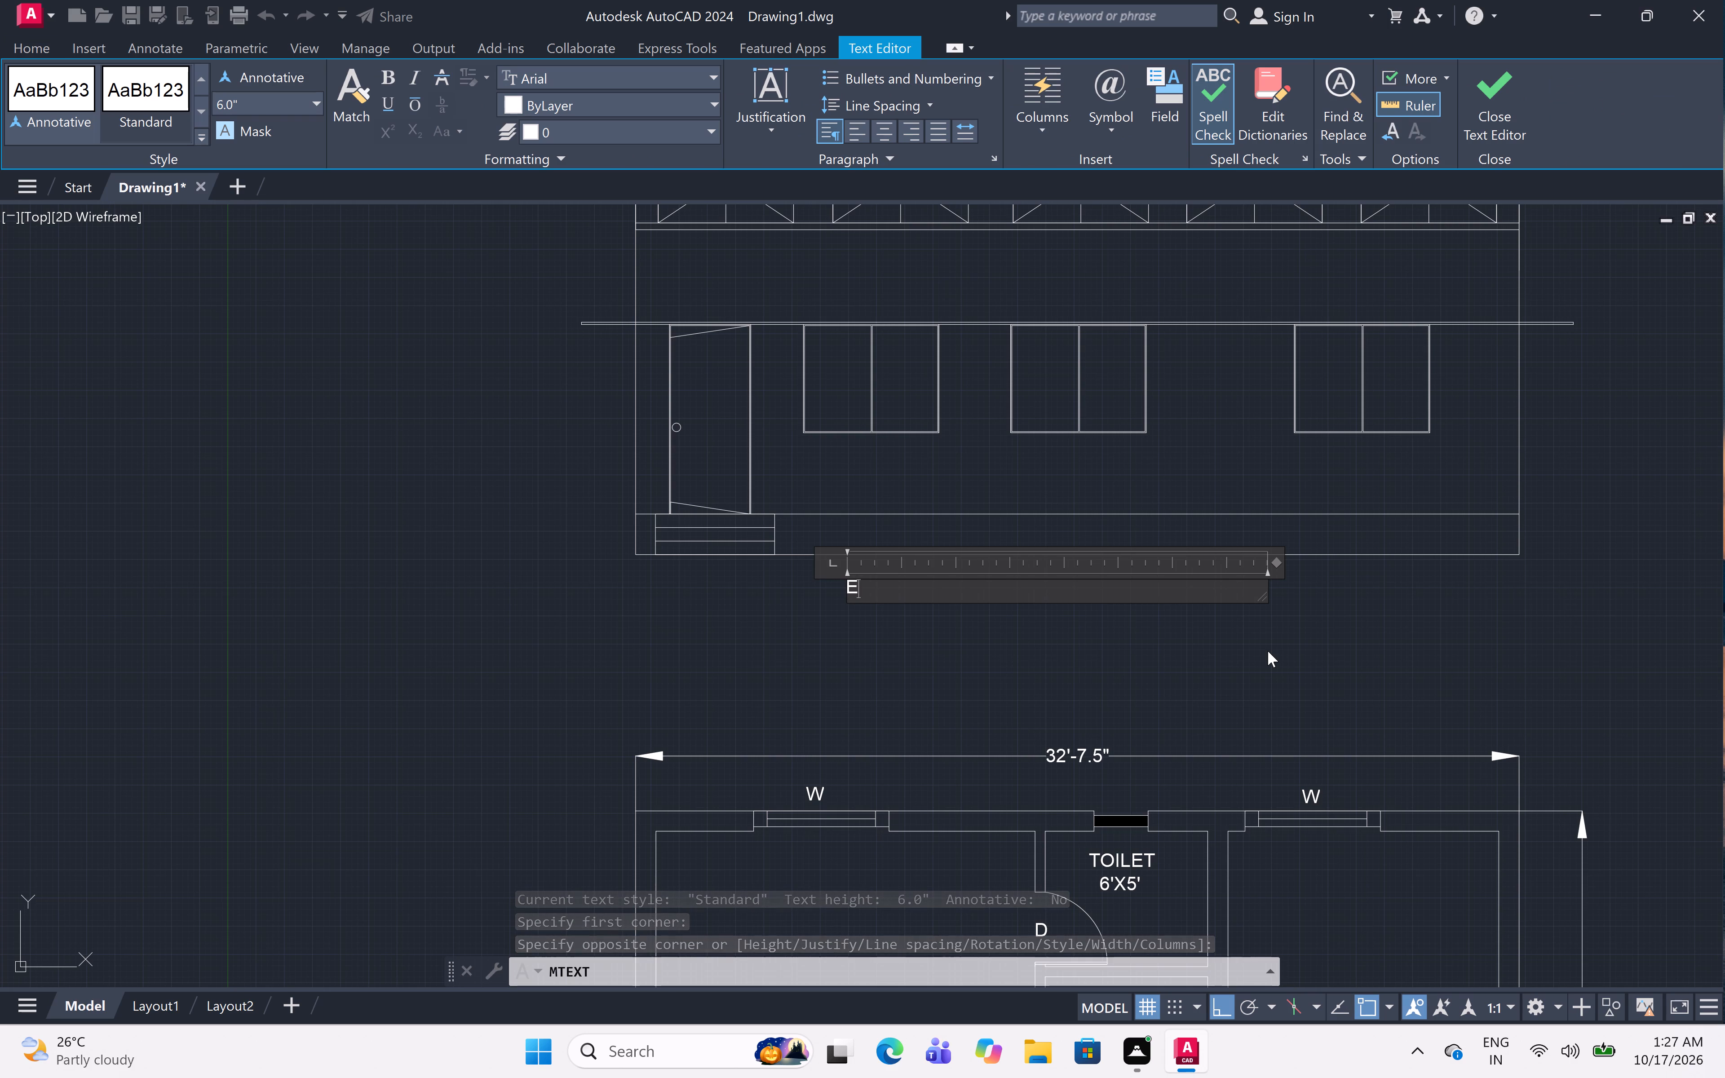
key("l")
key("e")
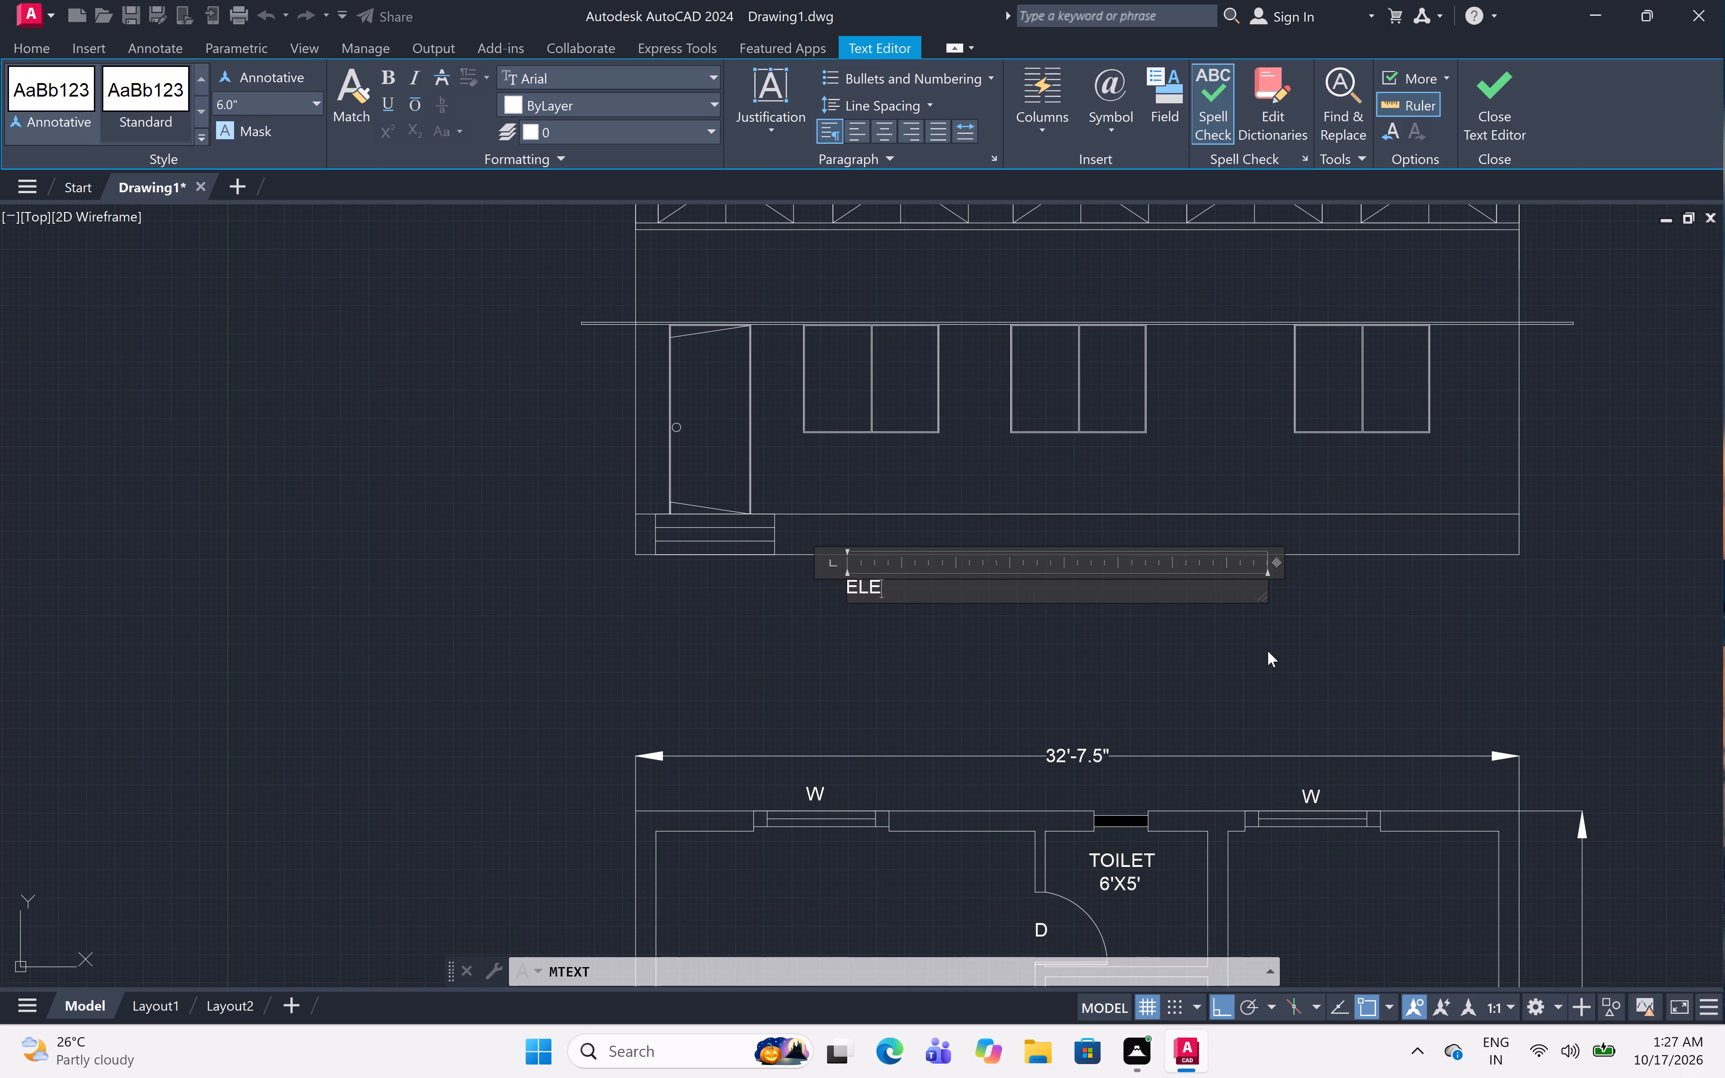
type("VA")
key("t")
type("ION")
left_click(1085, 695)
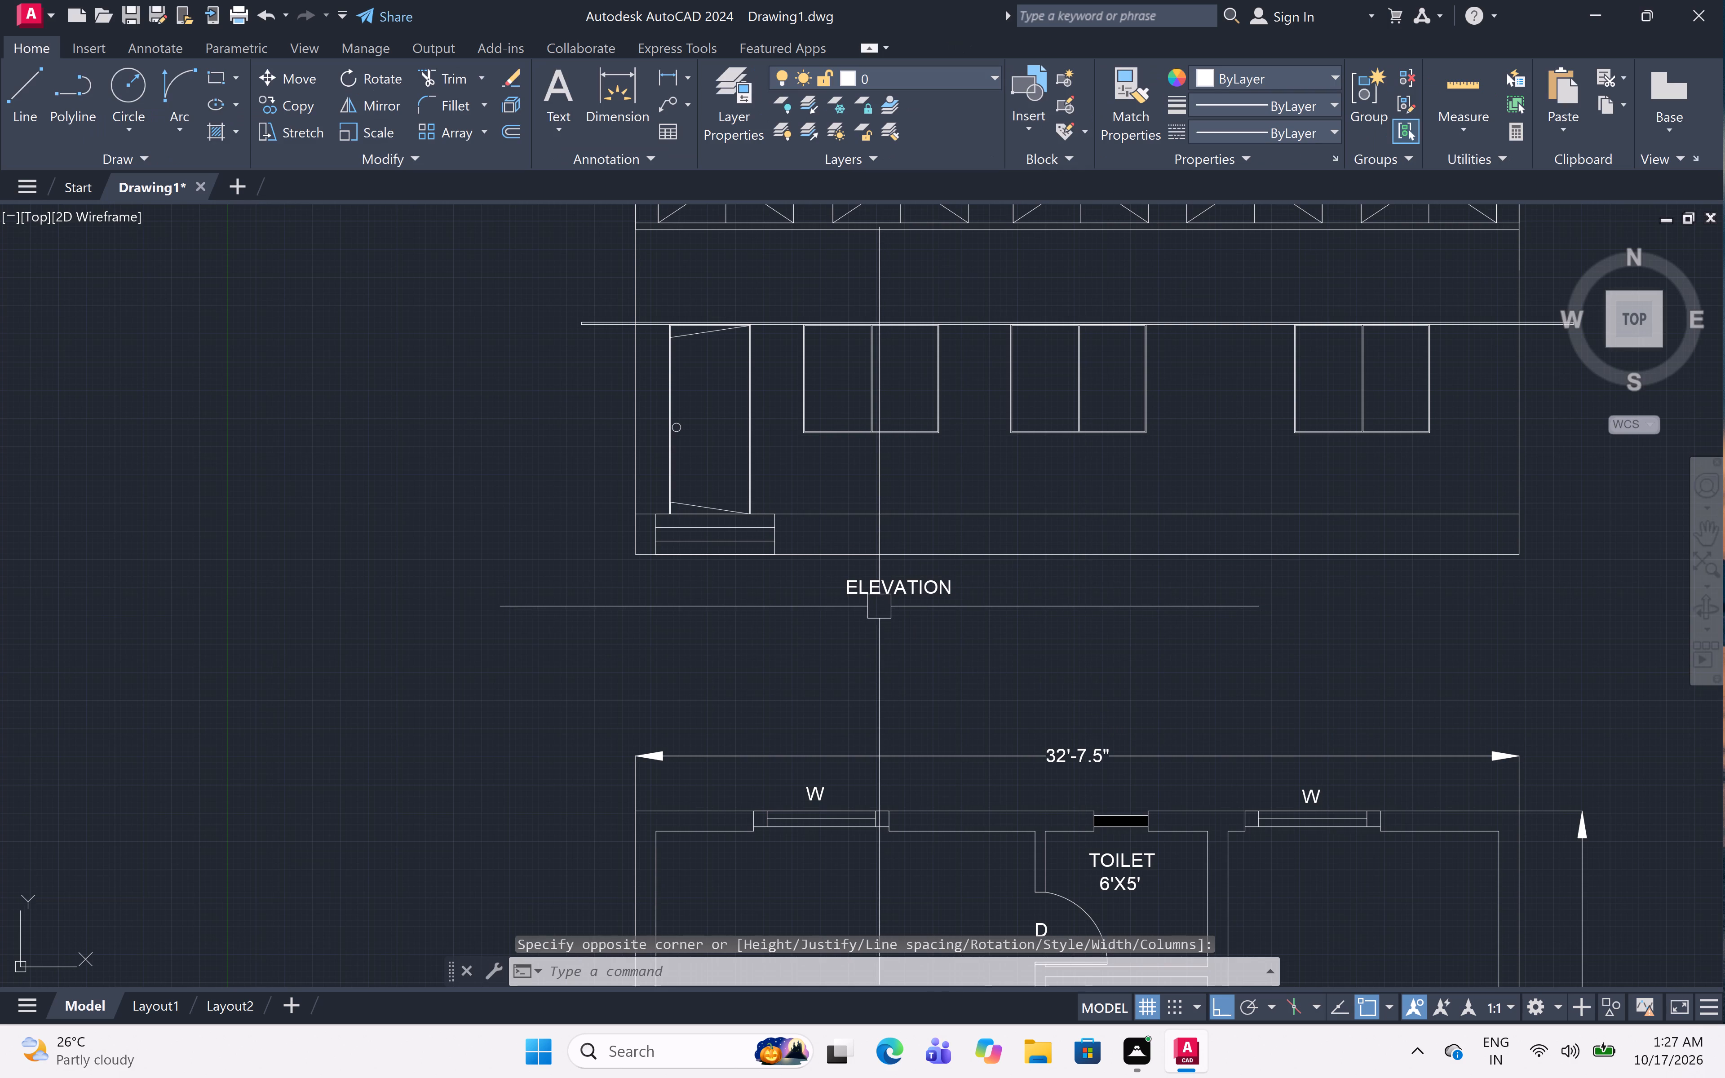
Set the ELEVATION label's text height to 1'.
left_click(880, 599)
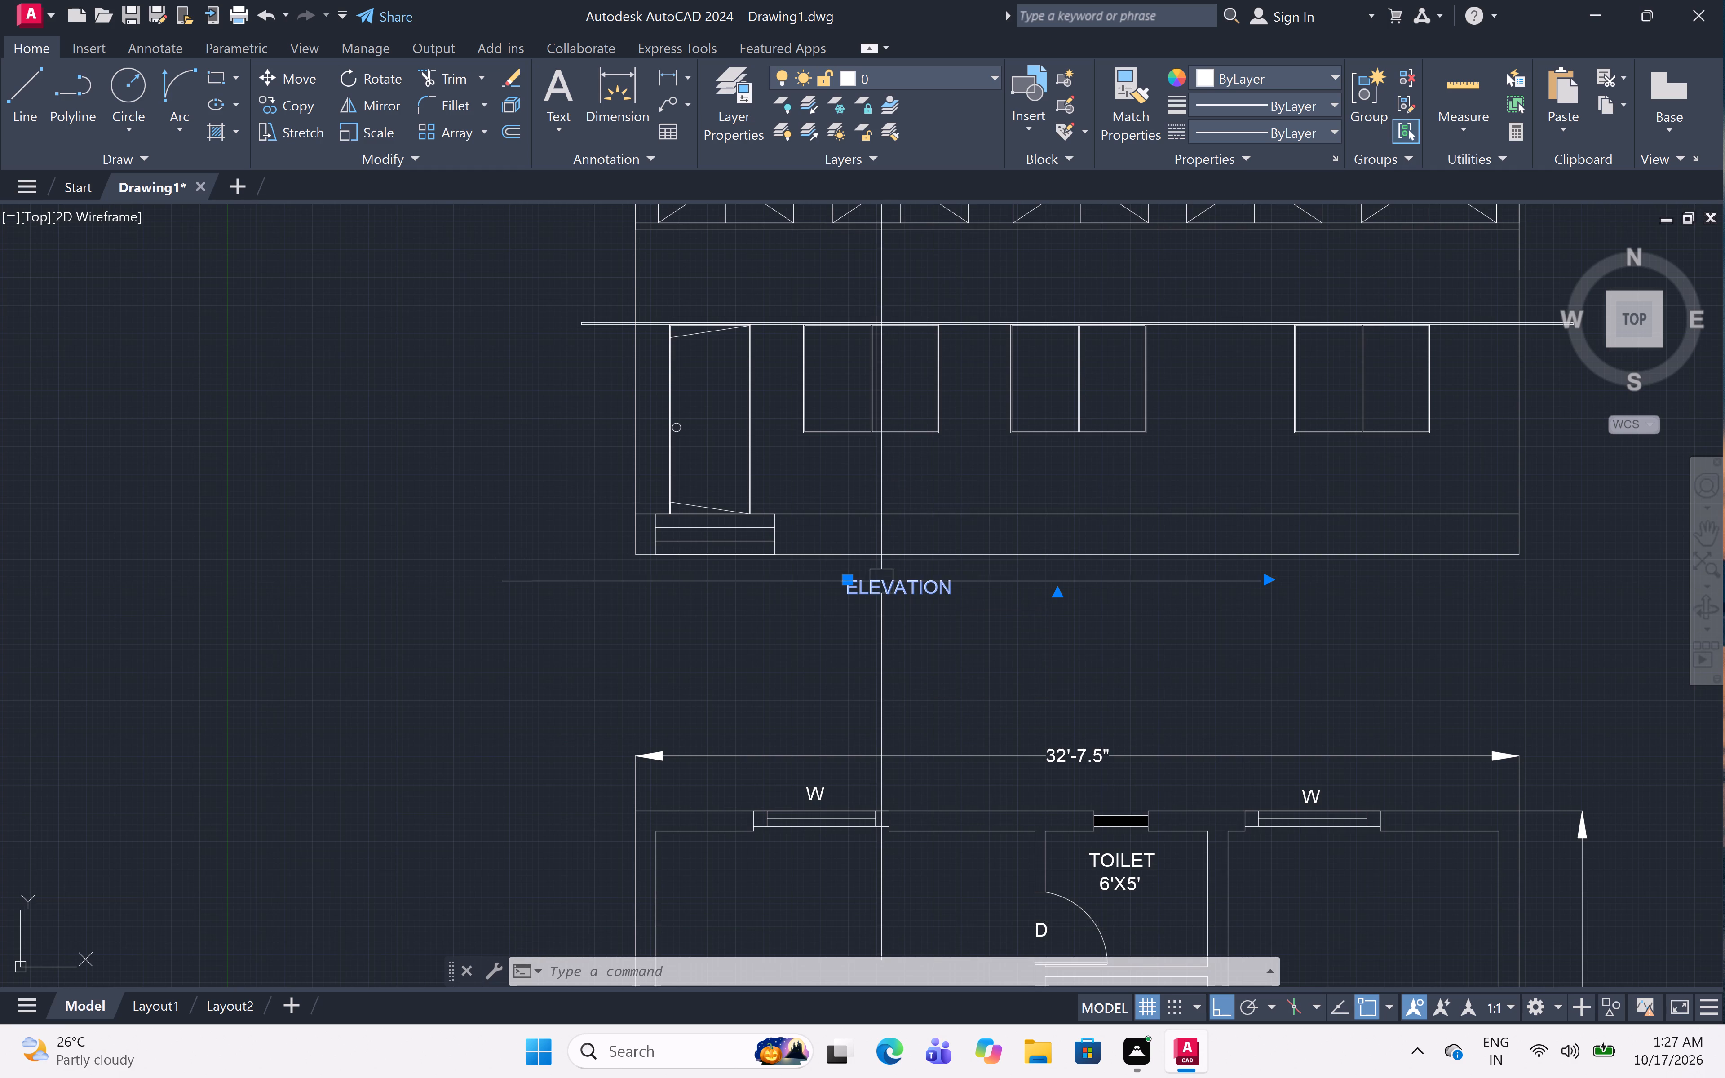
left_click(905, 624)
left_click_drag(905, 624, 907, 625)
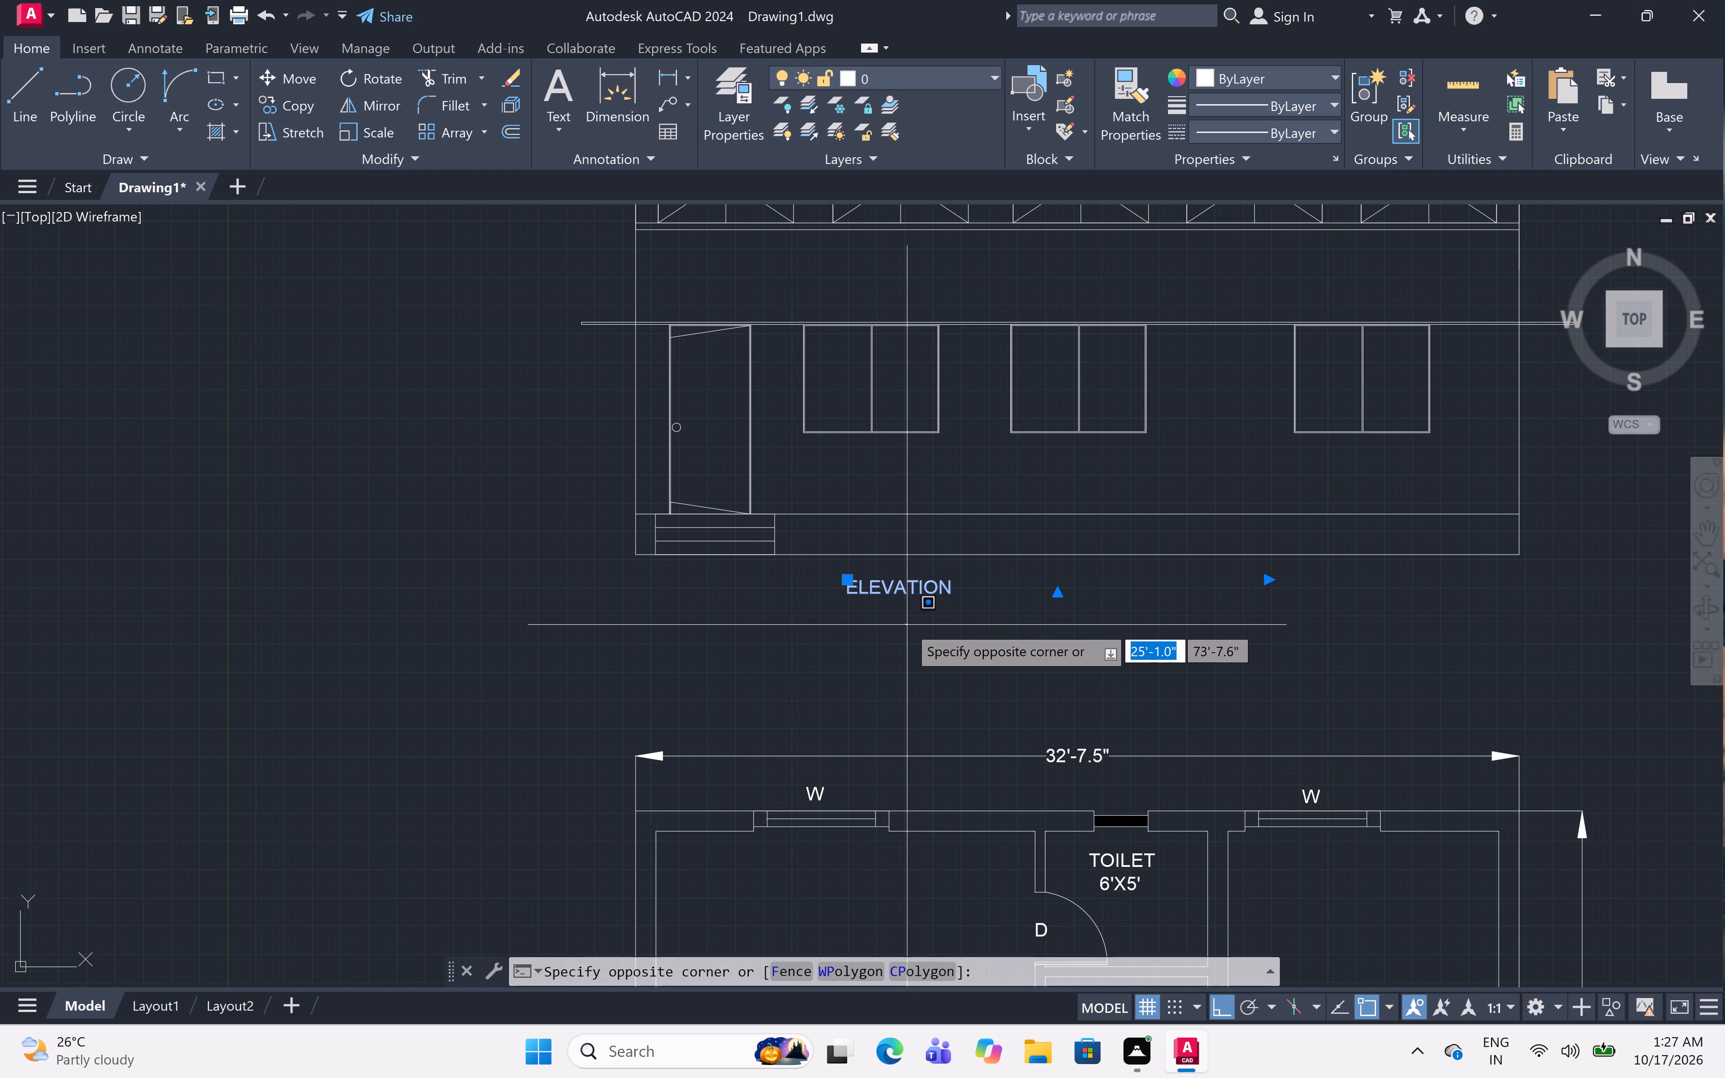
left_click_drag(907, 625, 898, 619)
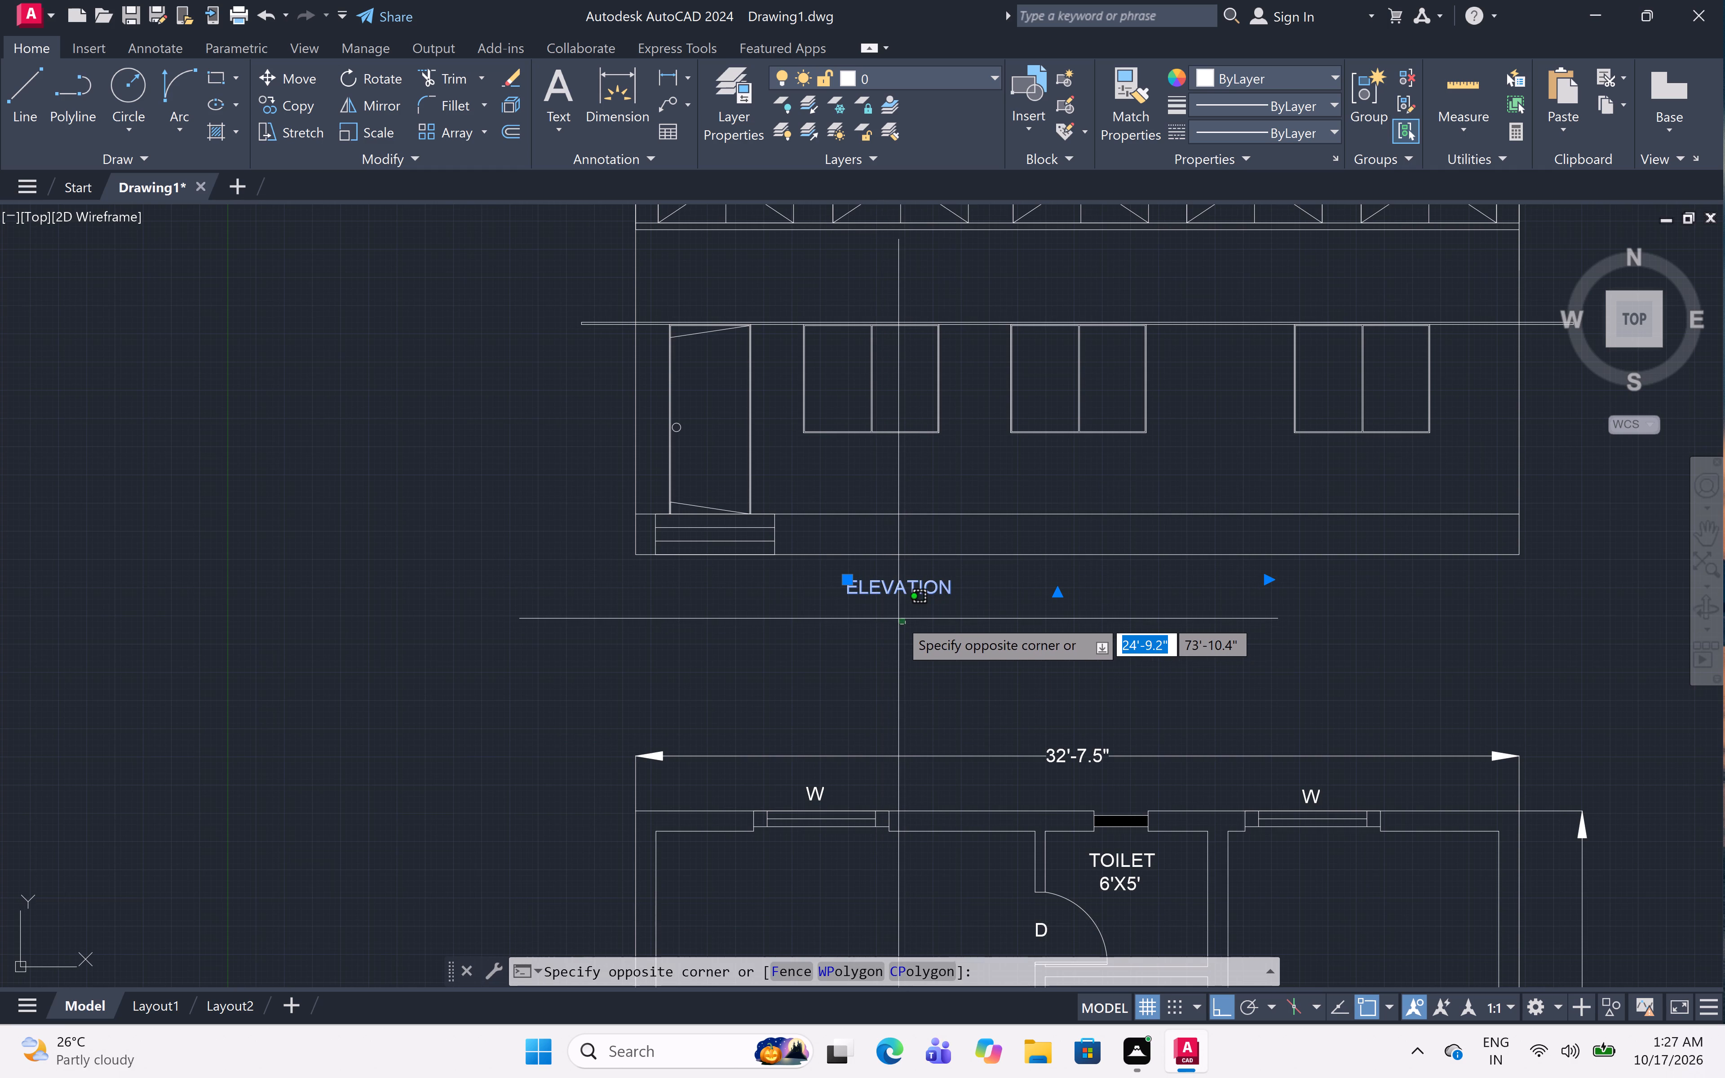
left_click(840, 574)
right_click(843, 579)
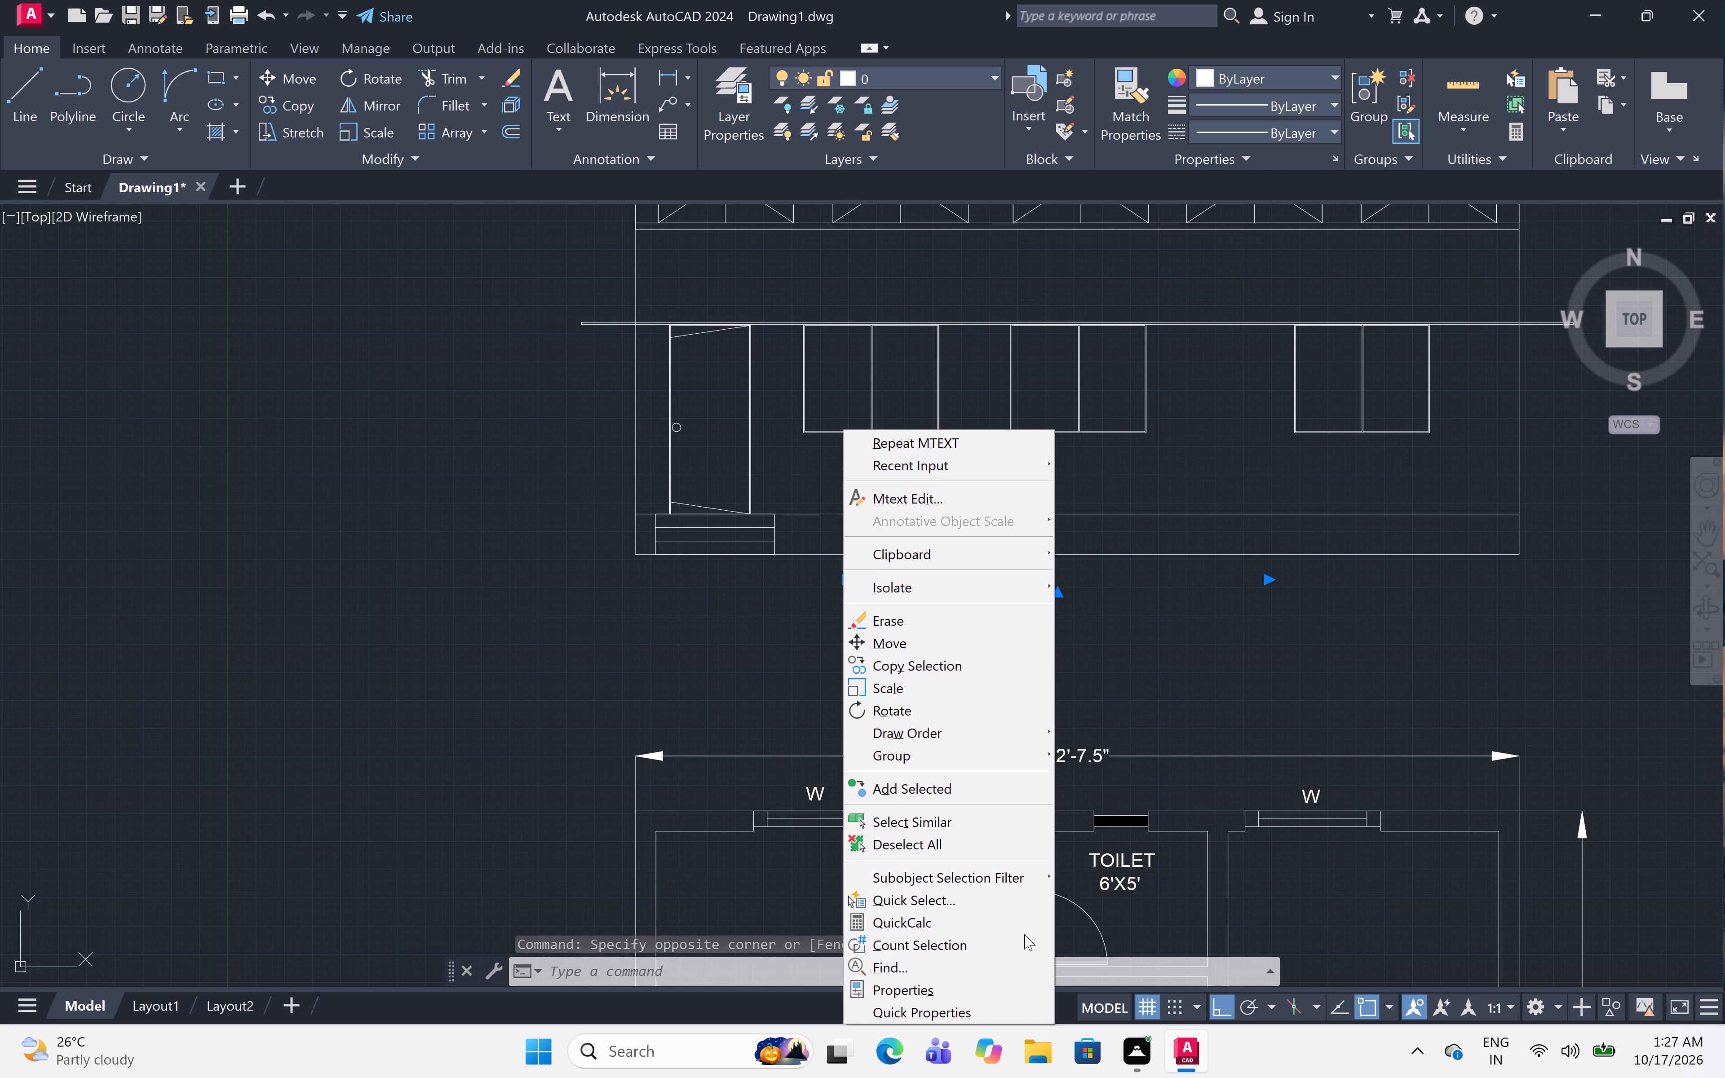
left_click(1011, 994)
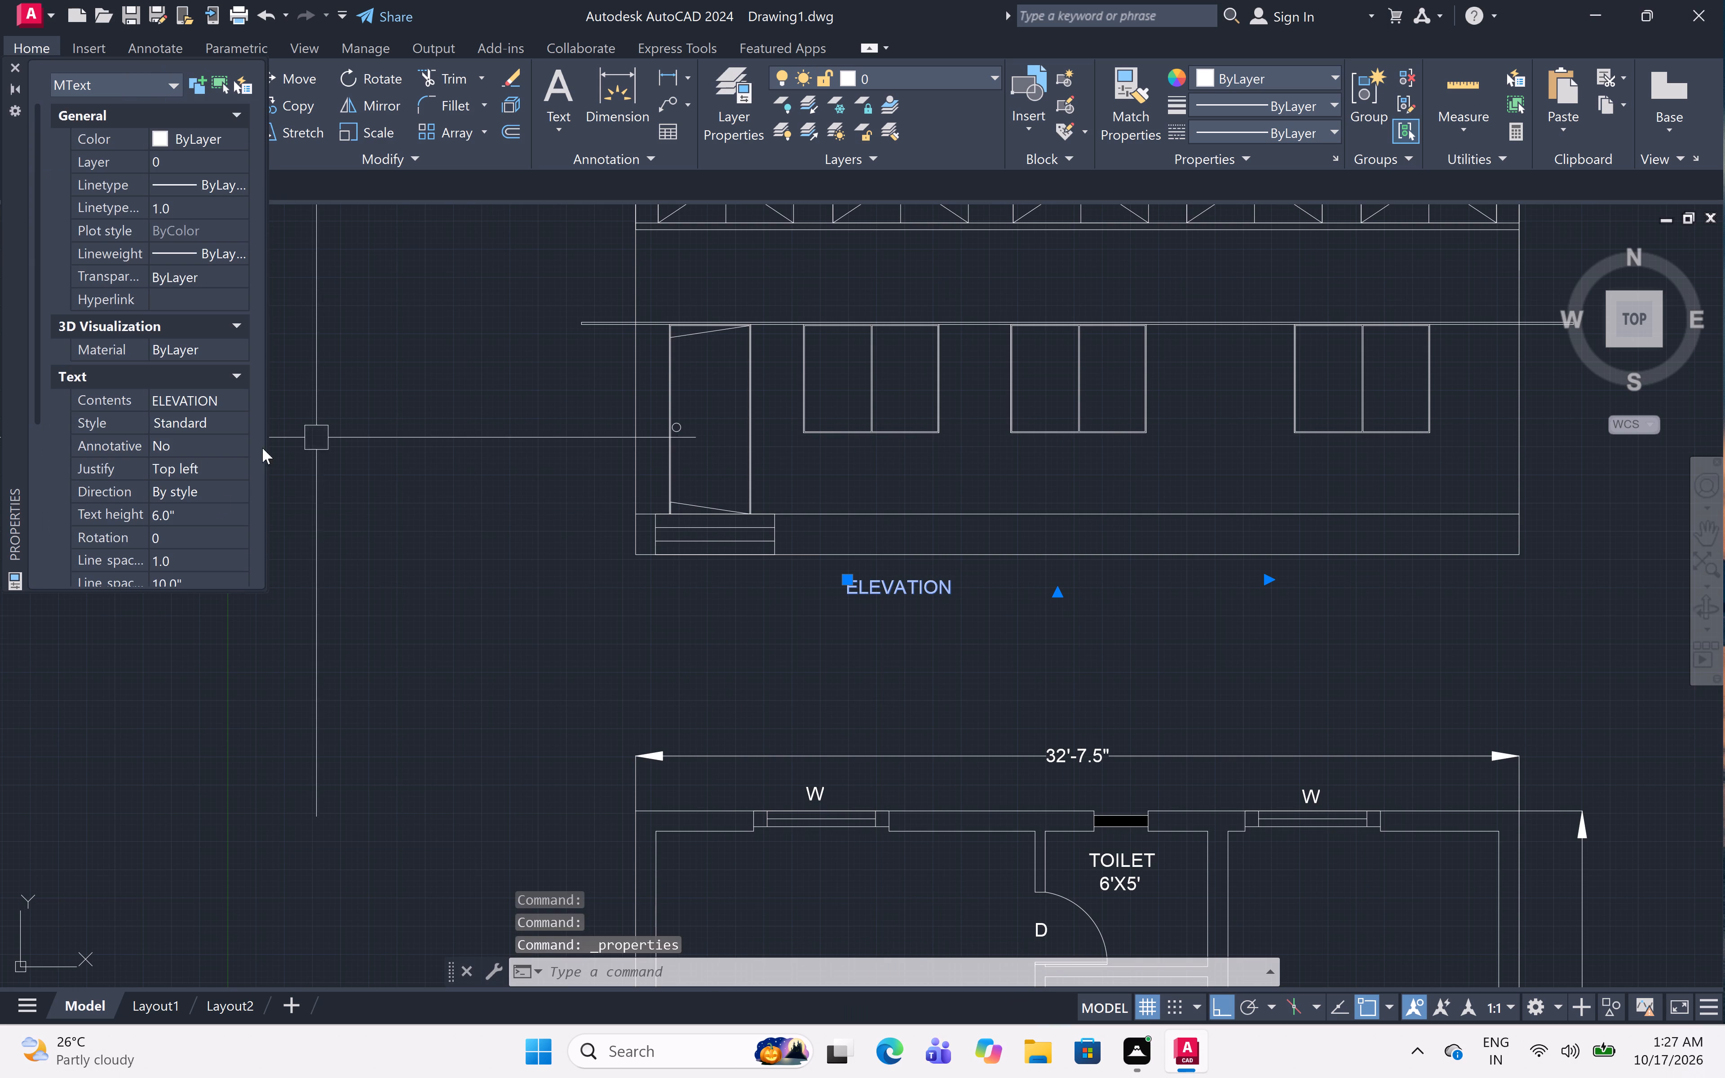
left_click(213, 507)
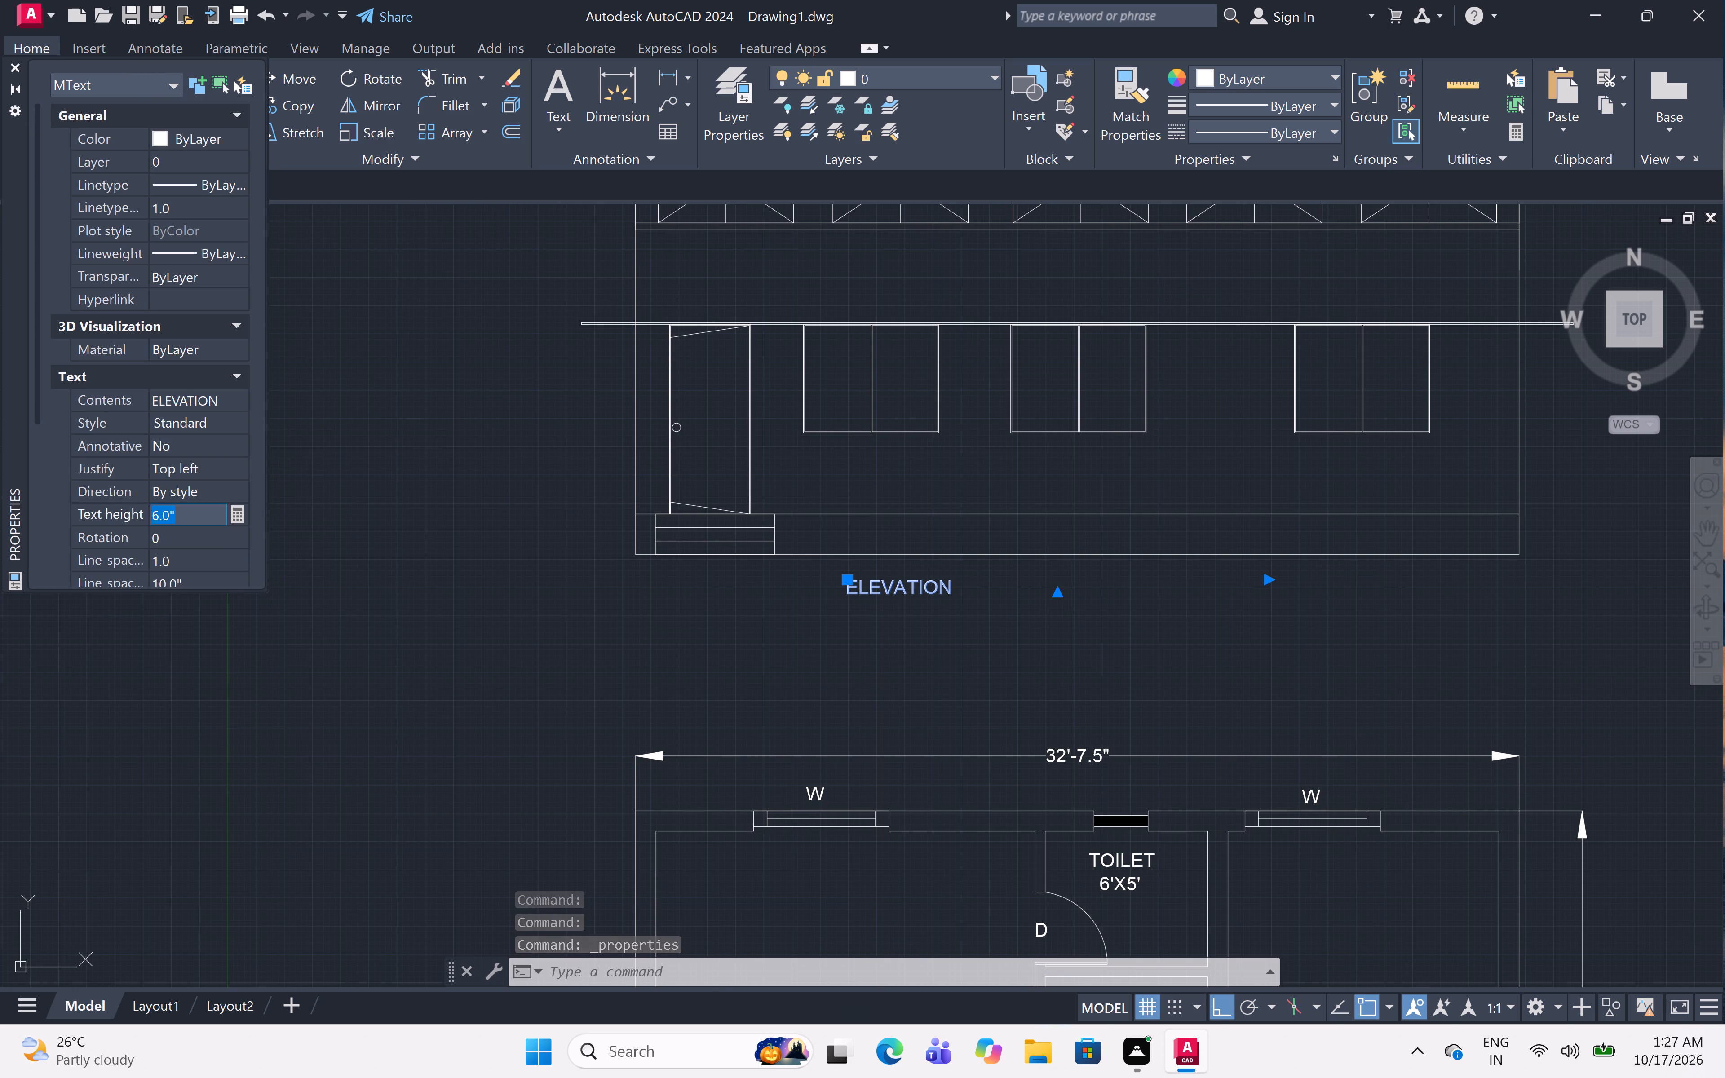
key("BackSpace")
key("1")
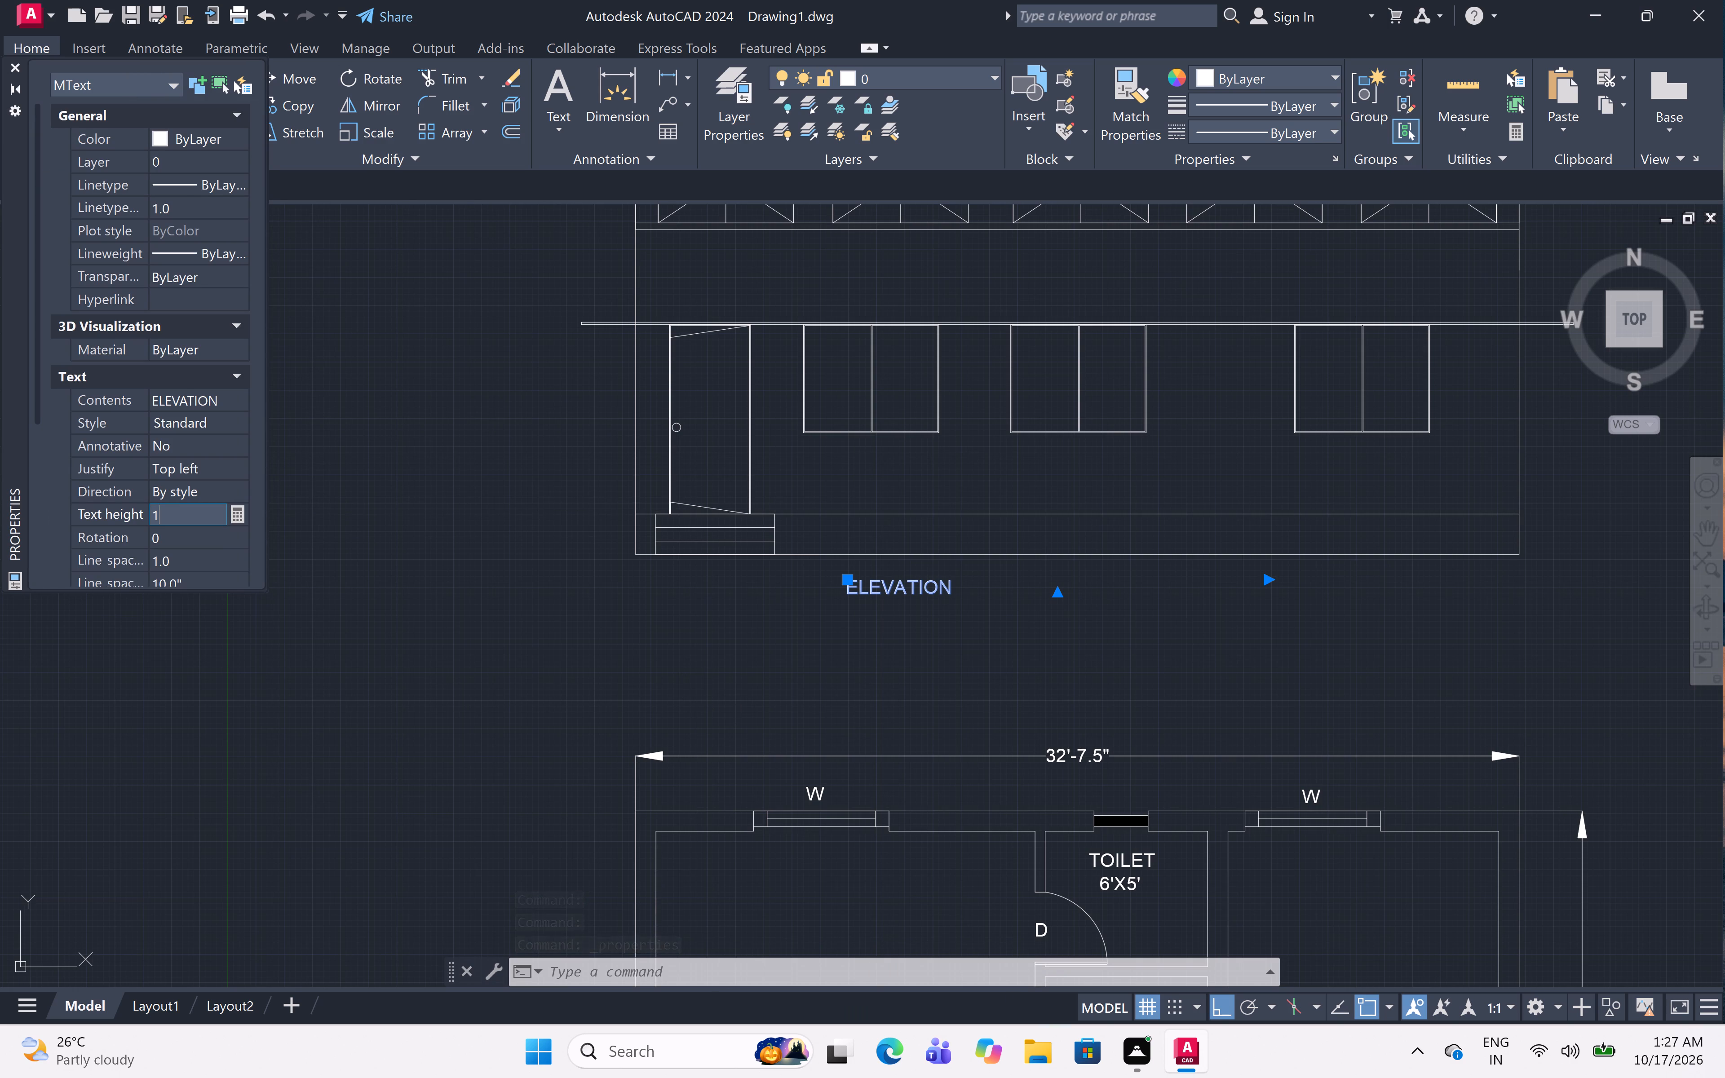
type("'")
key("space")
left_click(683, 619)
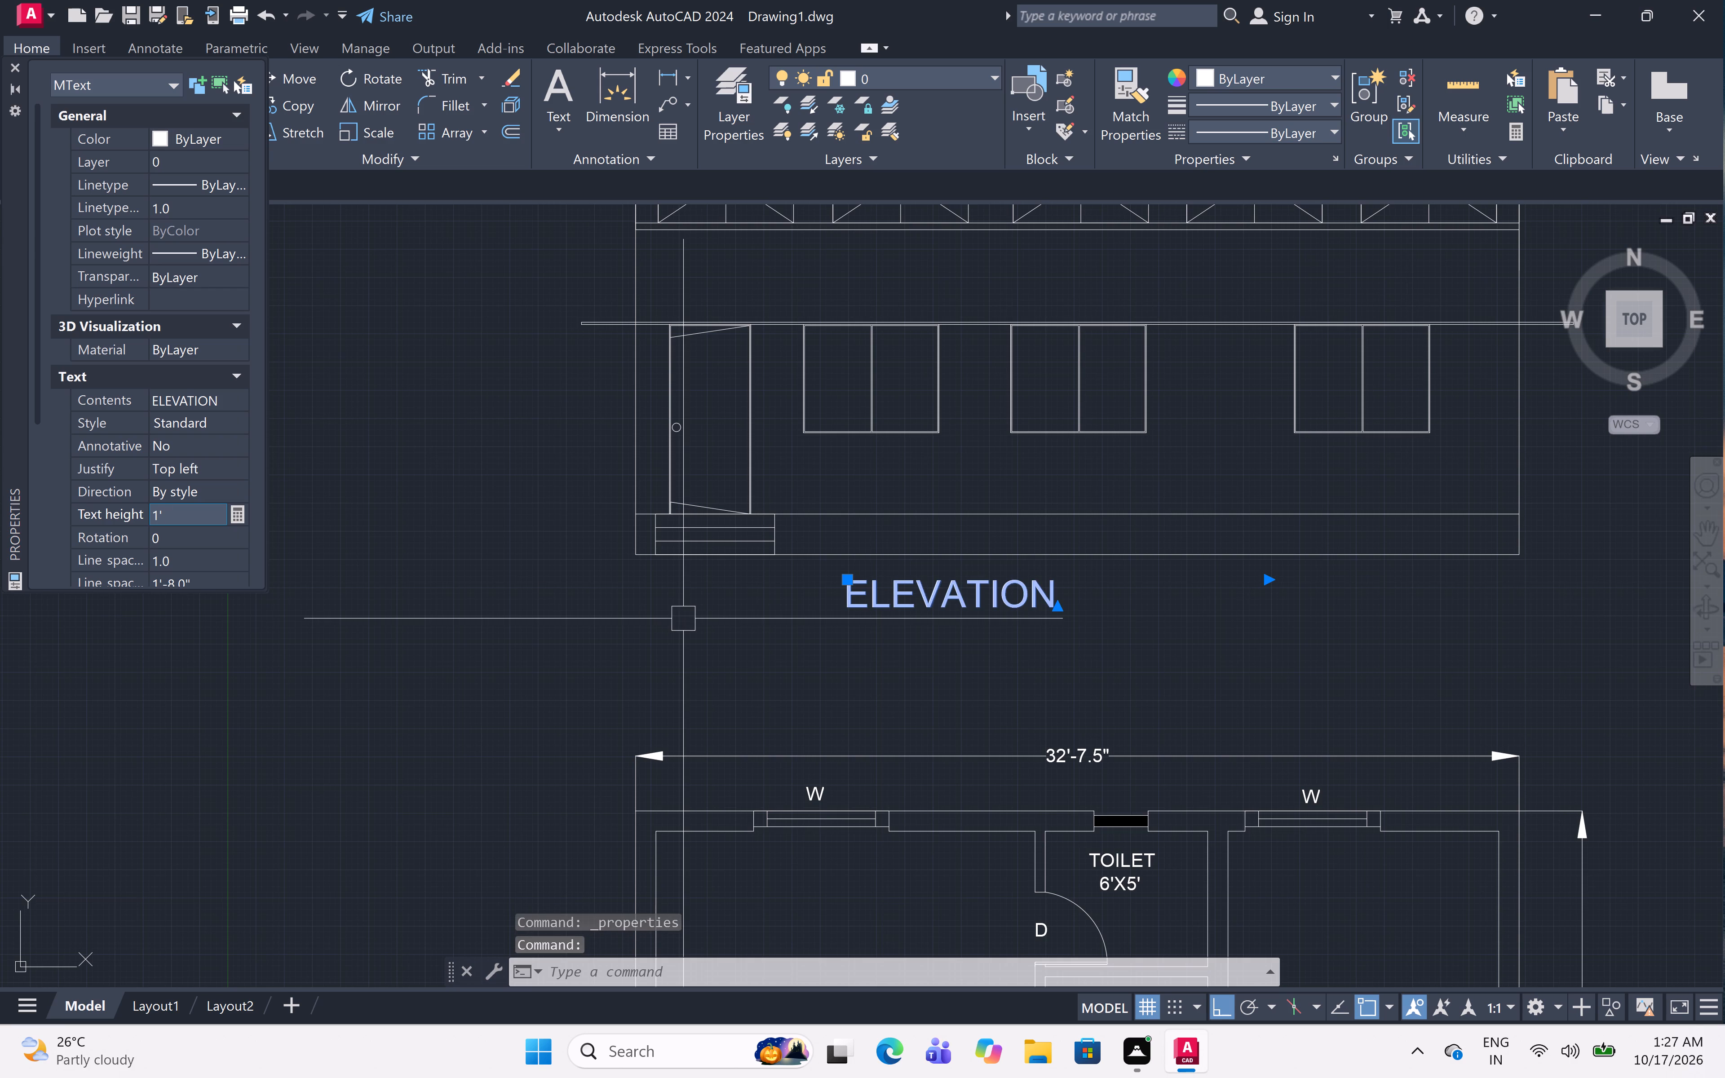
key("Escape")
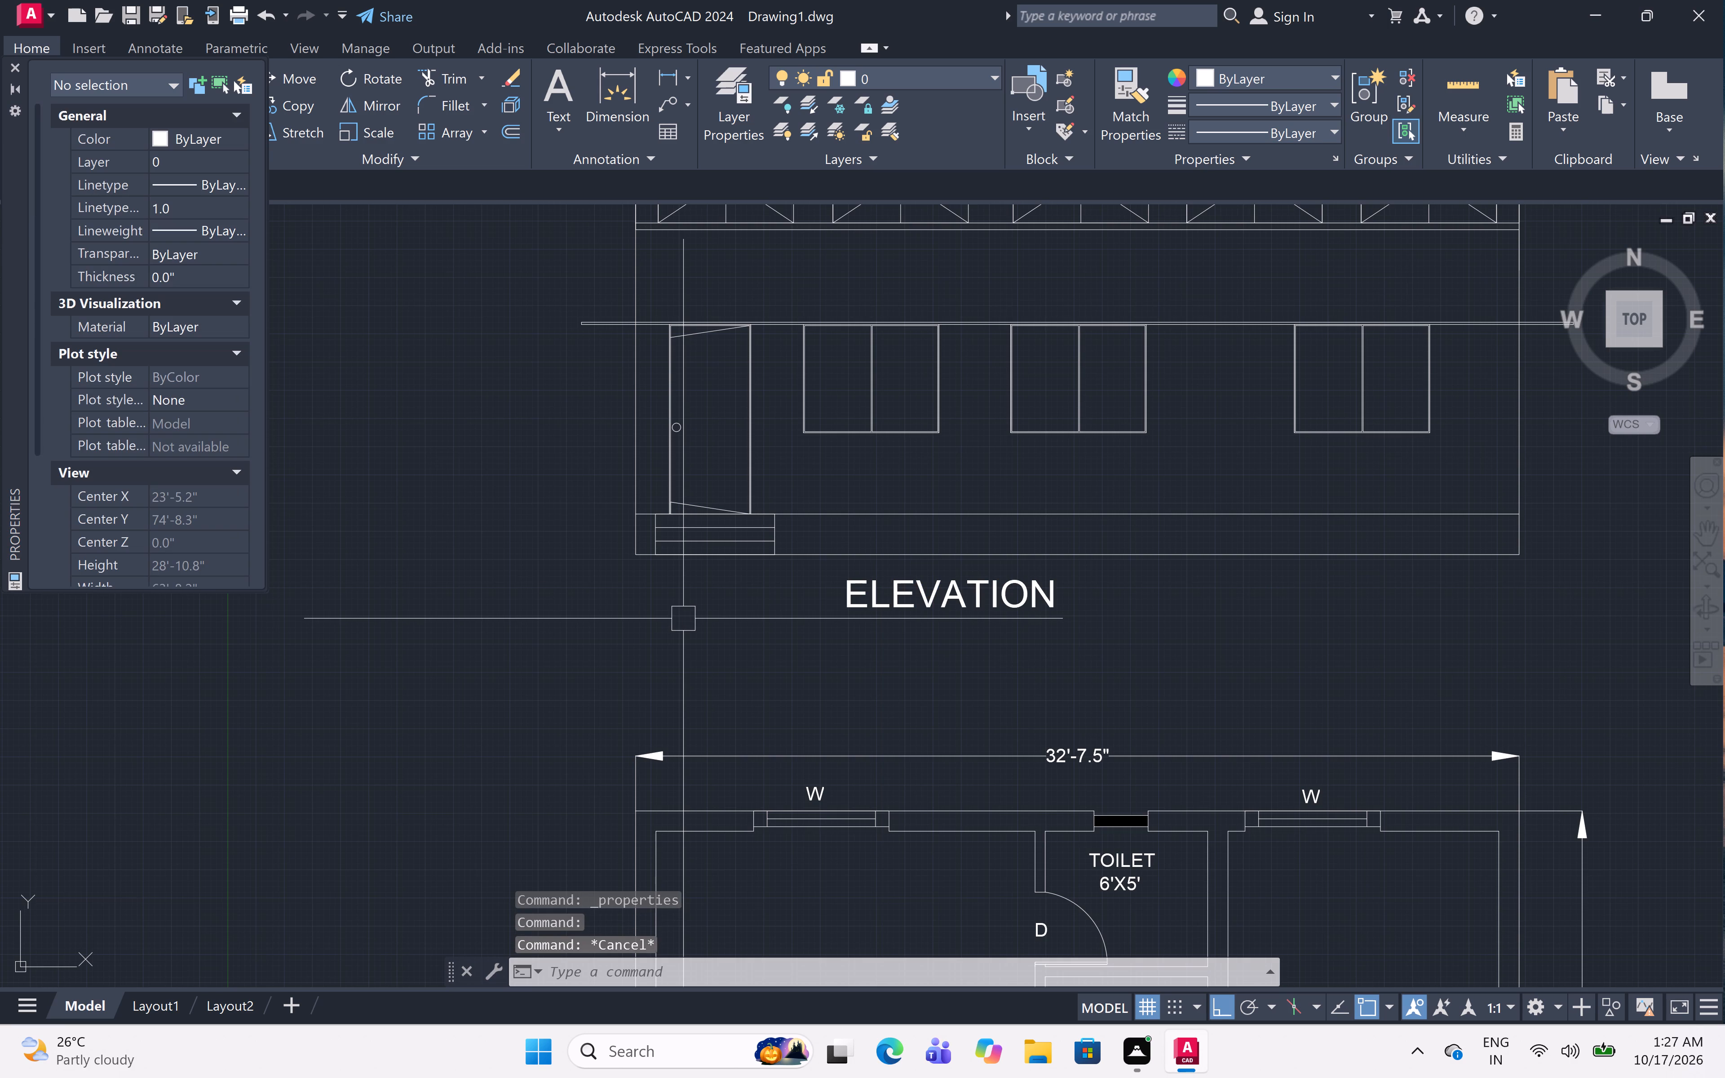
Move the ELEVATION label horizontally about 4'-6" to the right, centring it beneath the front elevation.
left_click(959, 585)
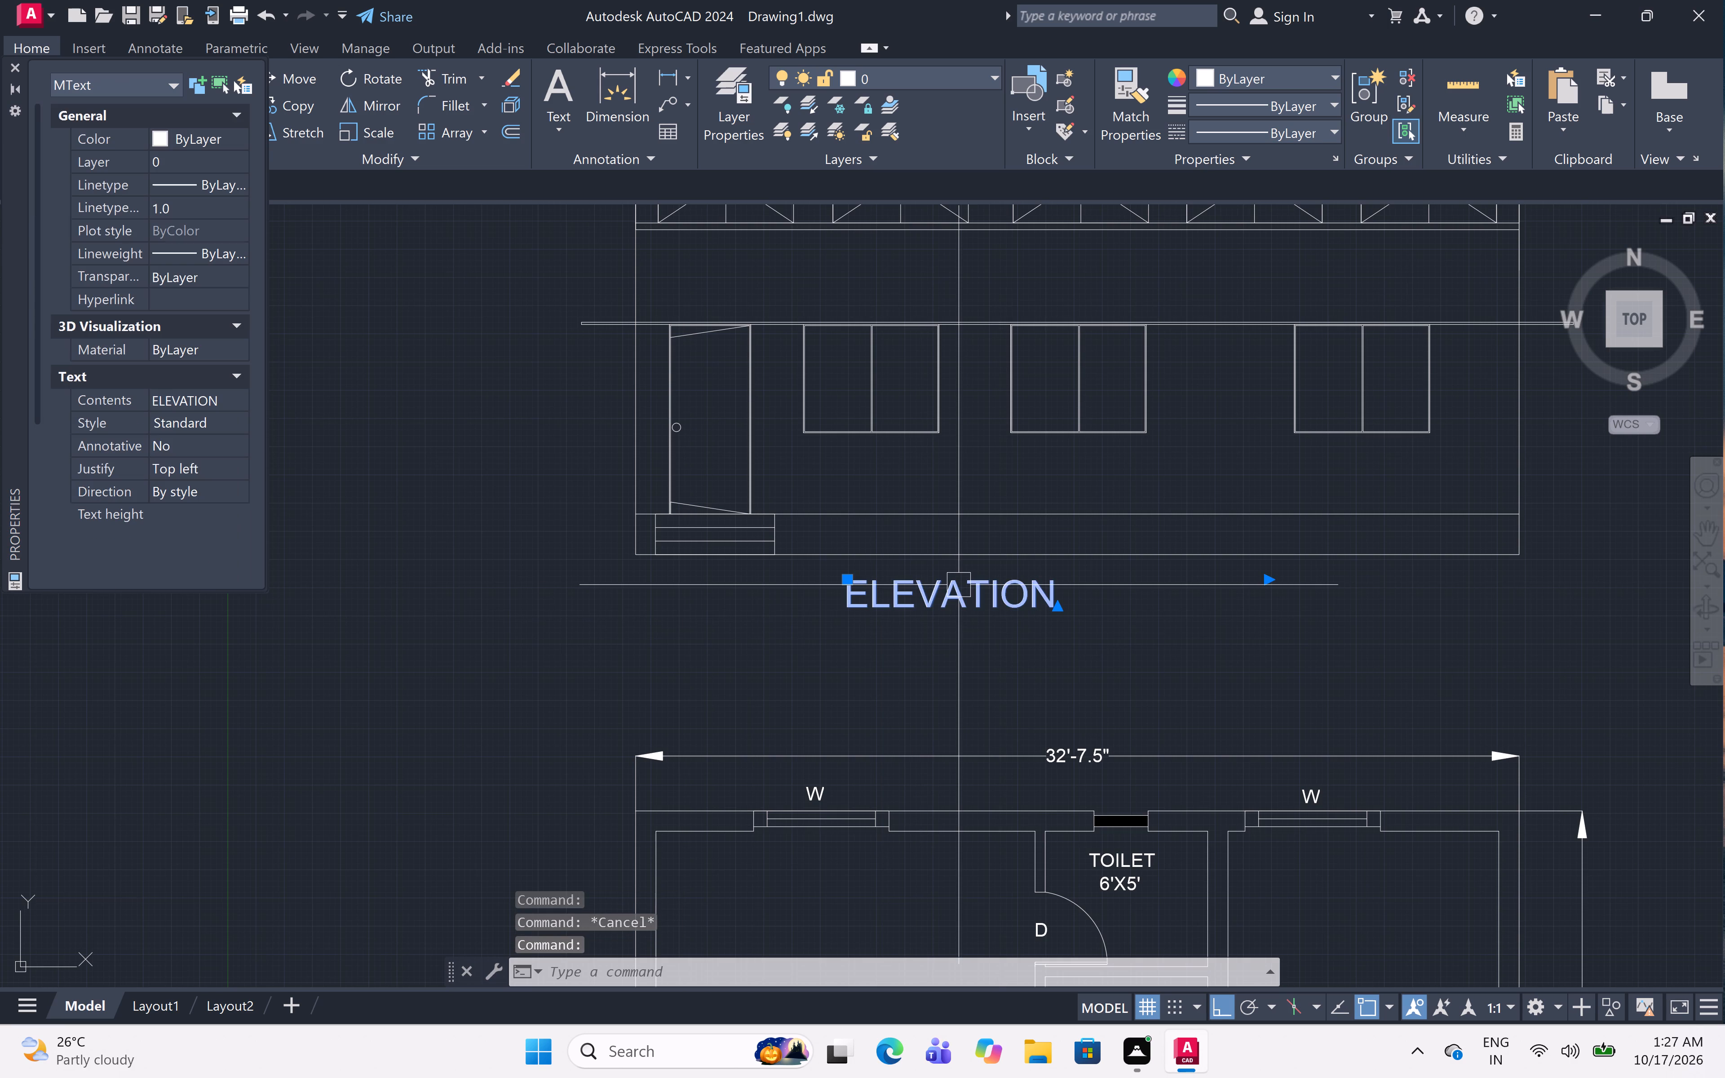
type("M")
key("space")
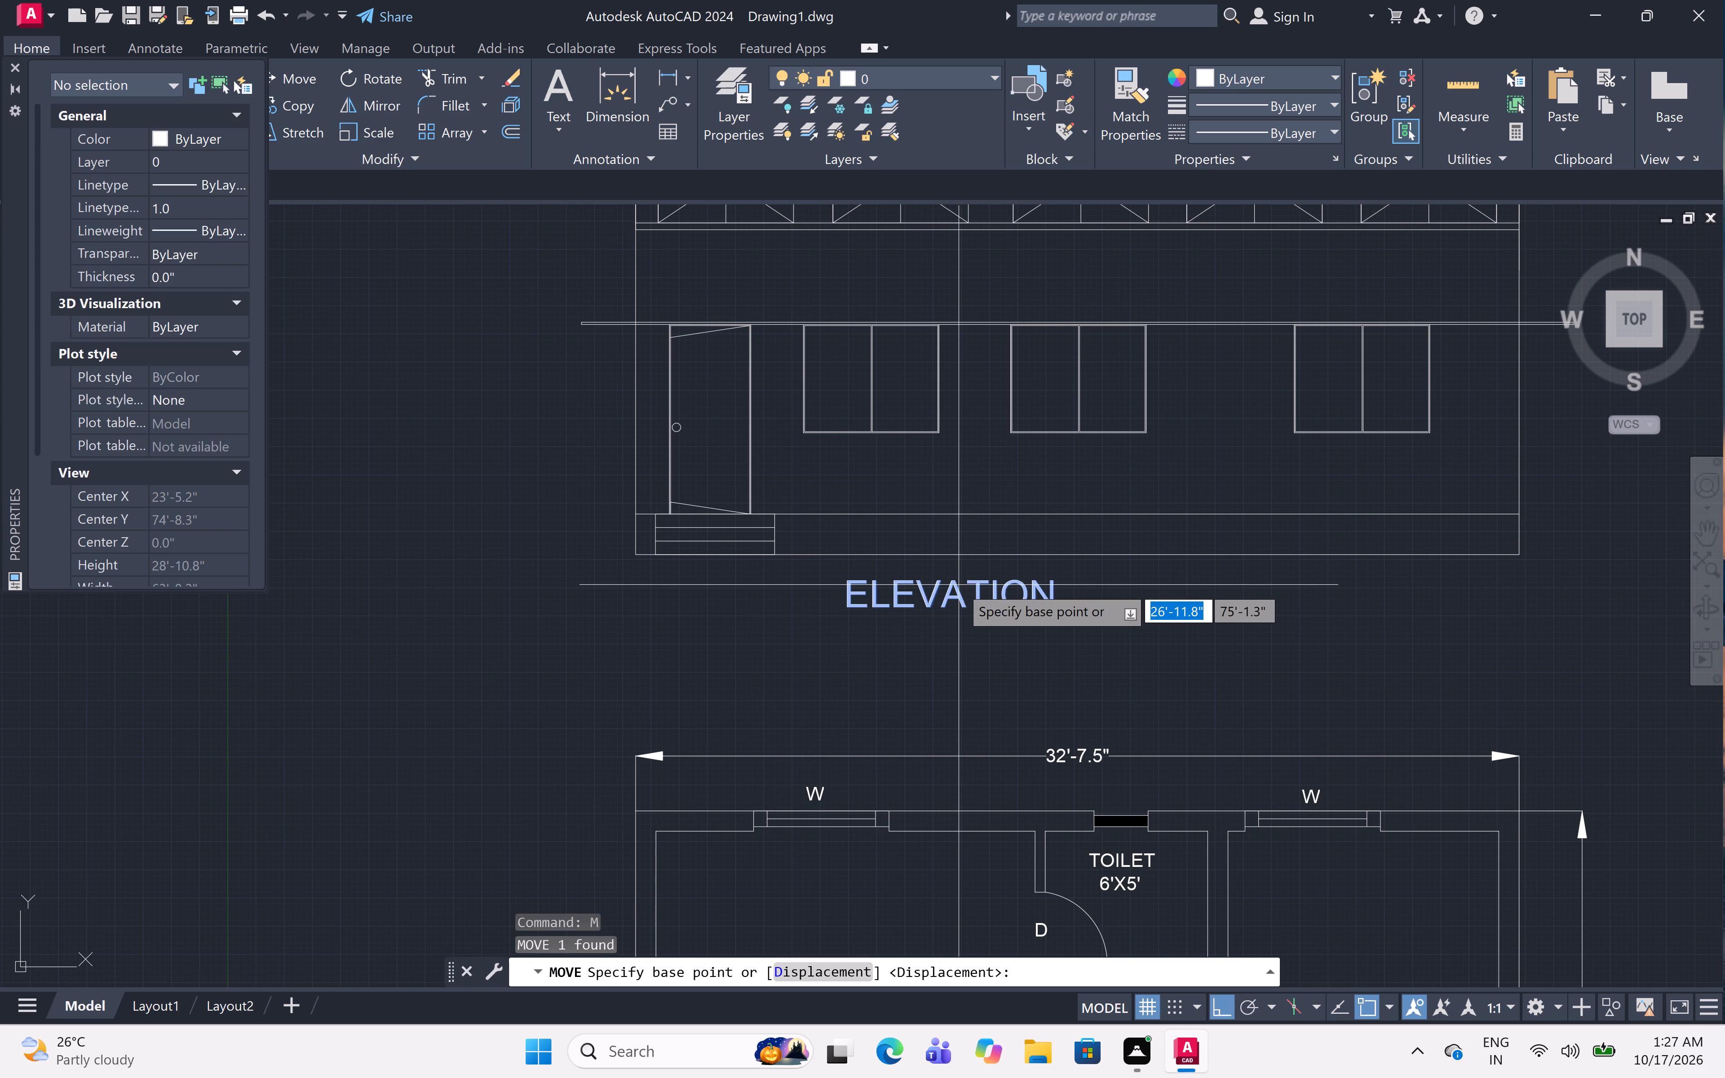
left_click(978, 601)
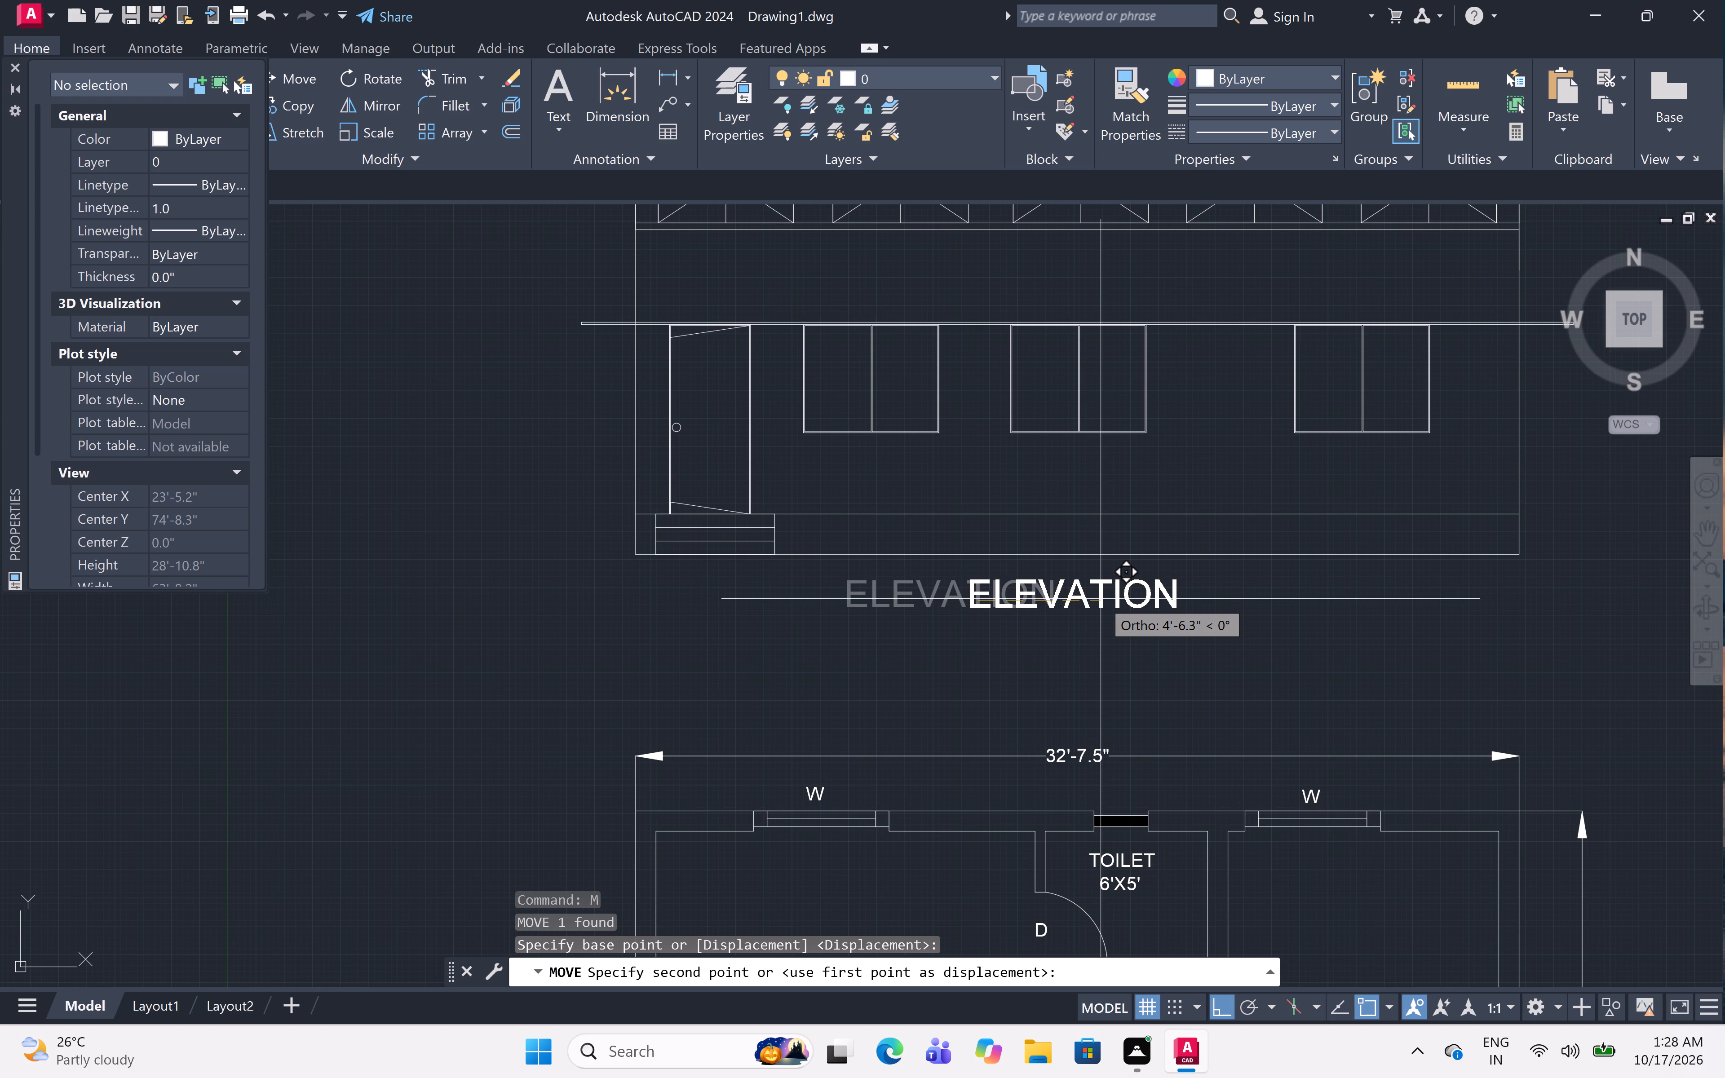
left_click(1103, 598)
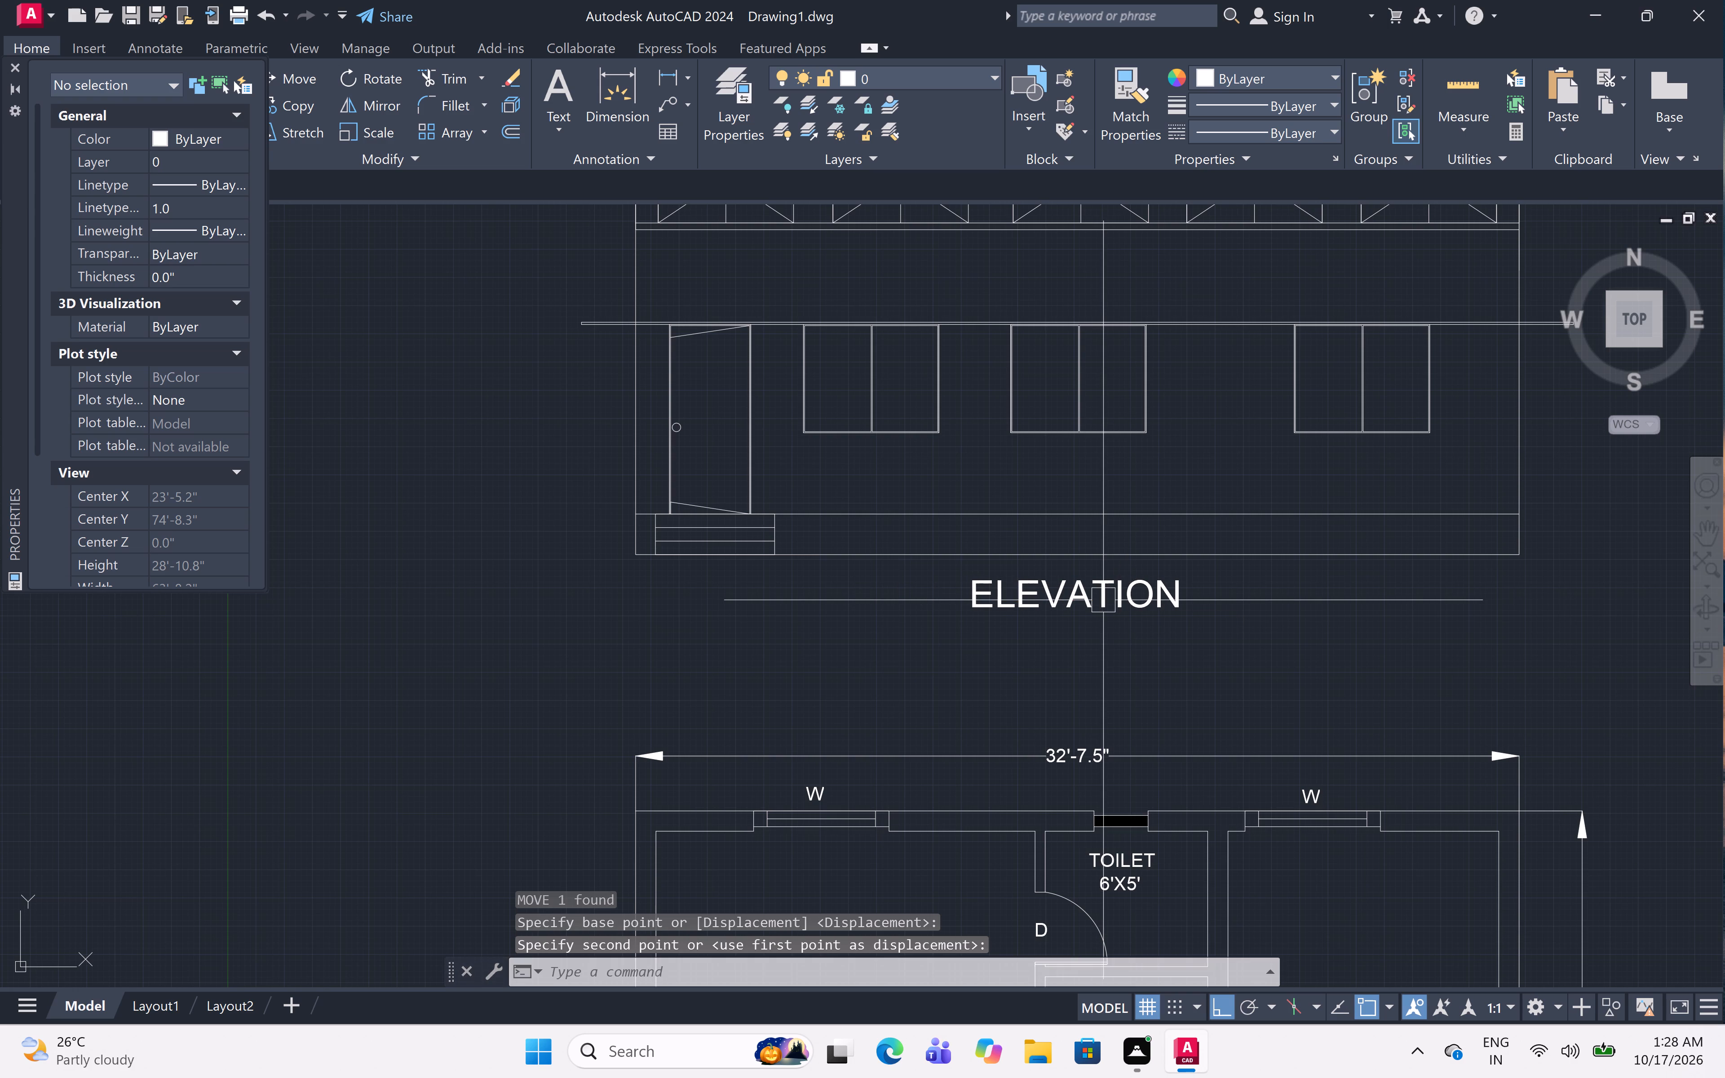
left_click_drag(1103, 600, 1088, 623)
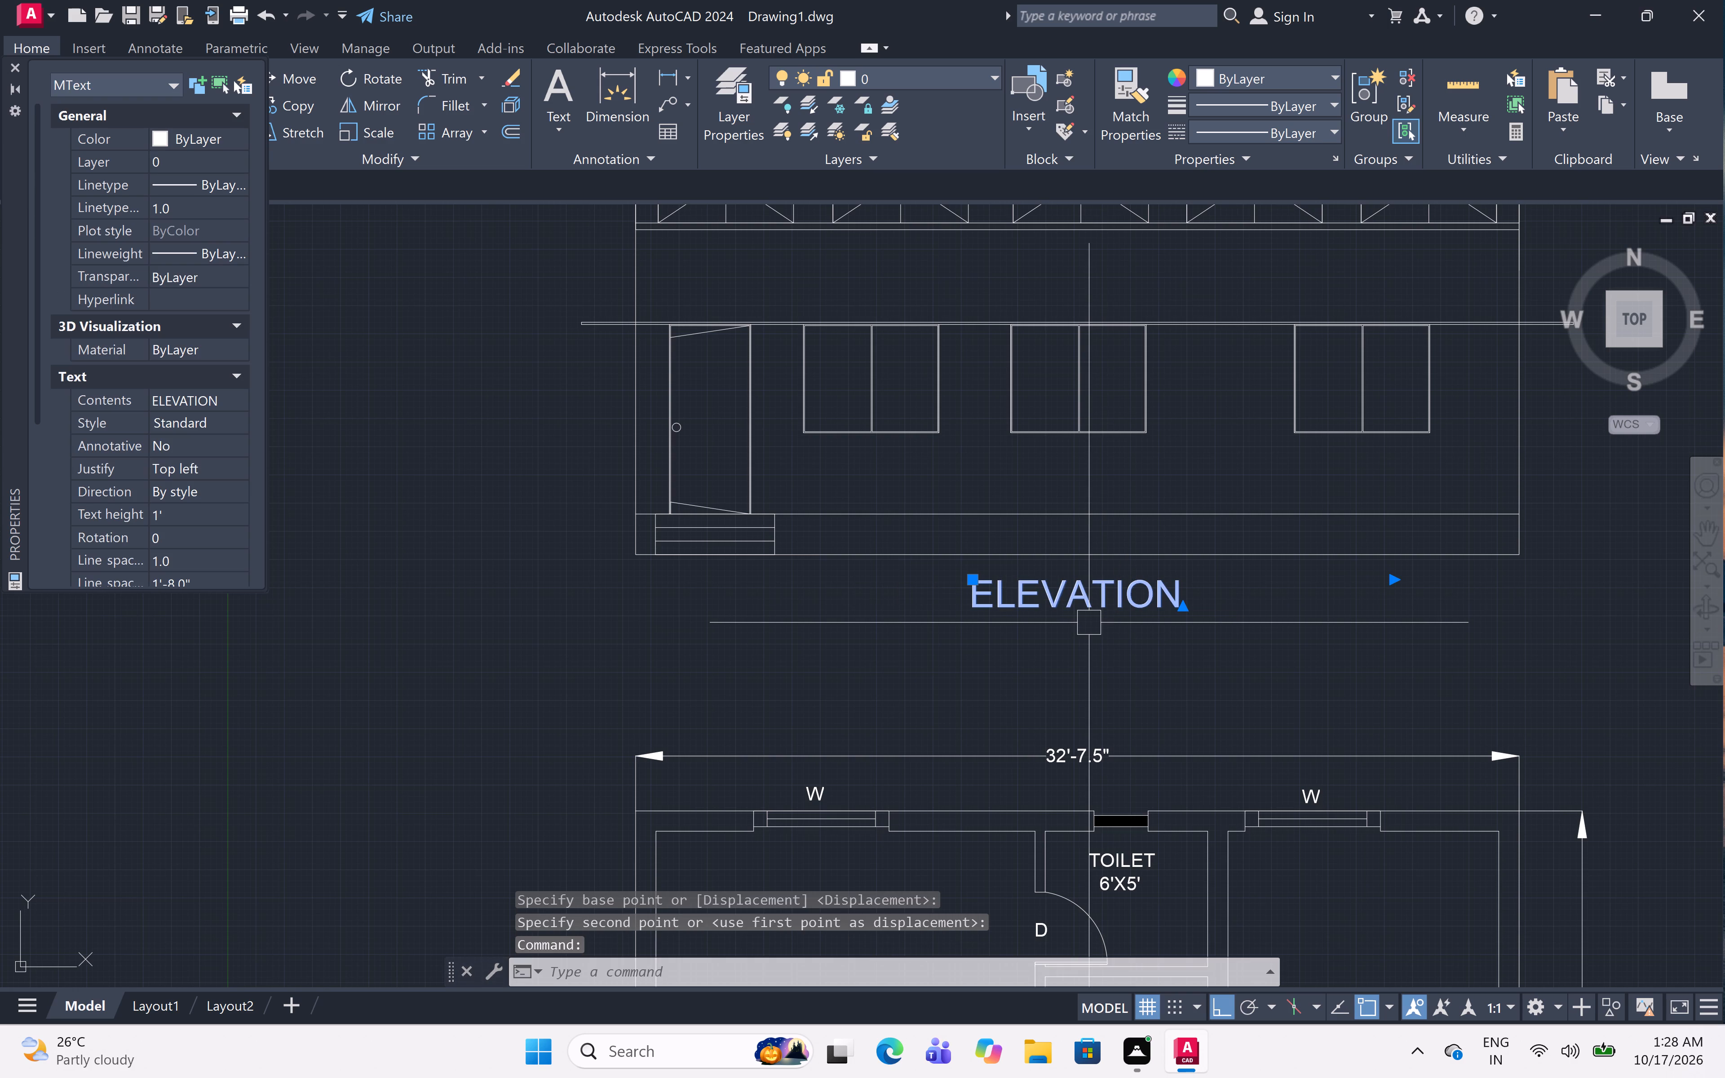
key("Escape")
Draw a horizontal line about 9' long just beneath the ELEVATION label as its underline.
type("L")
key("space")
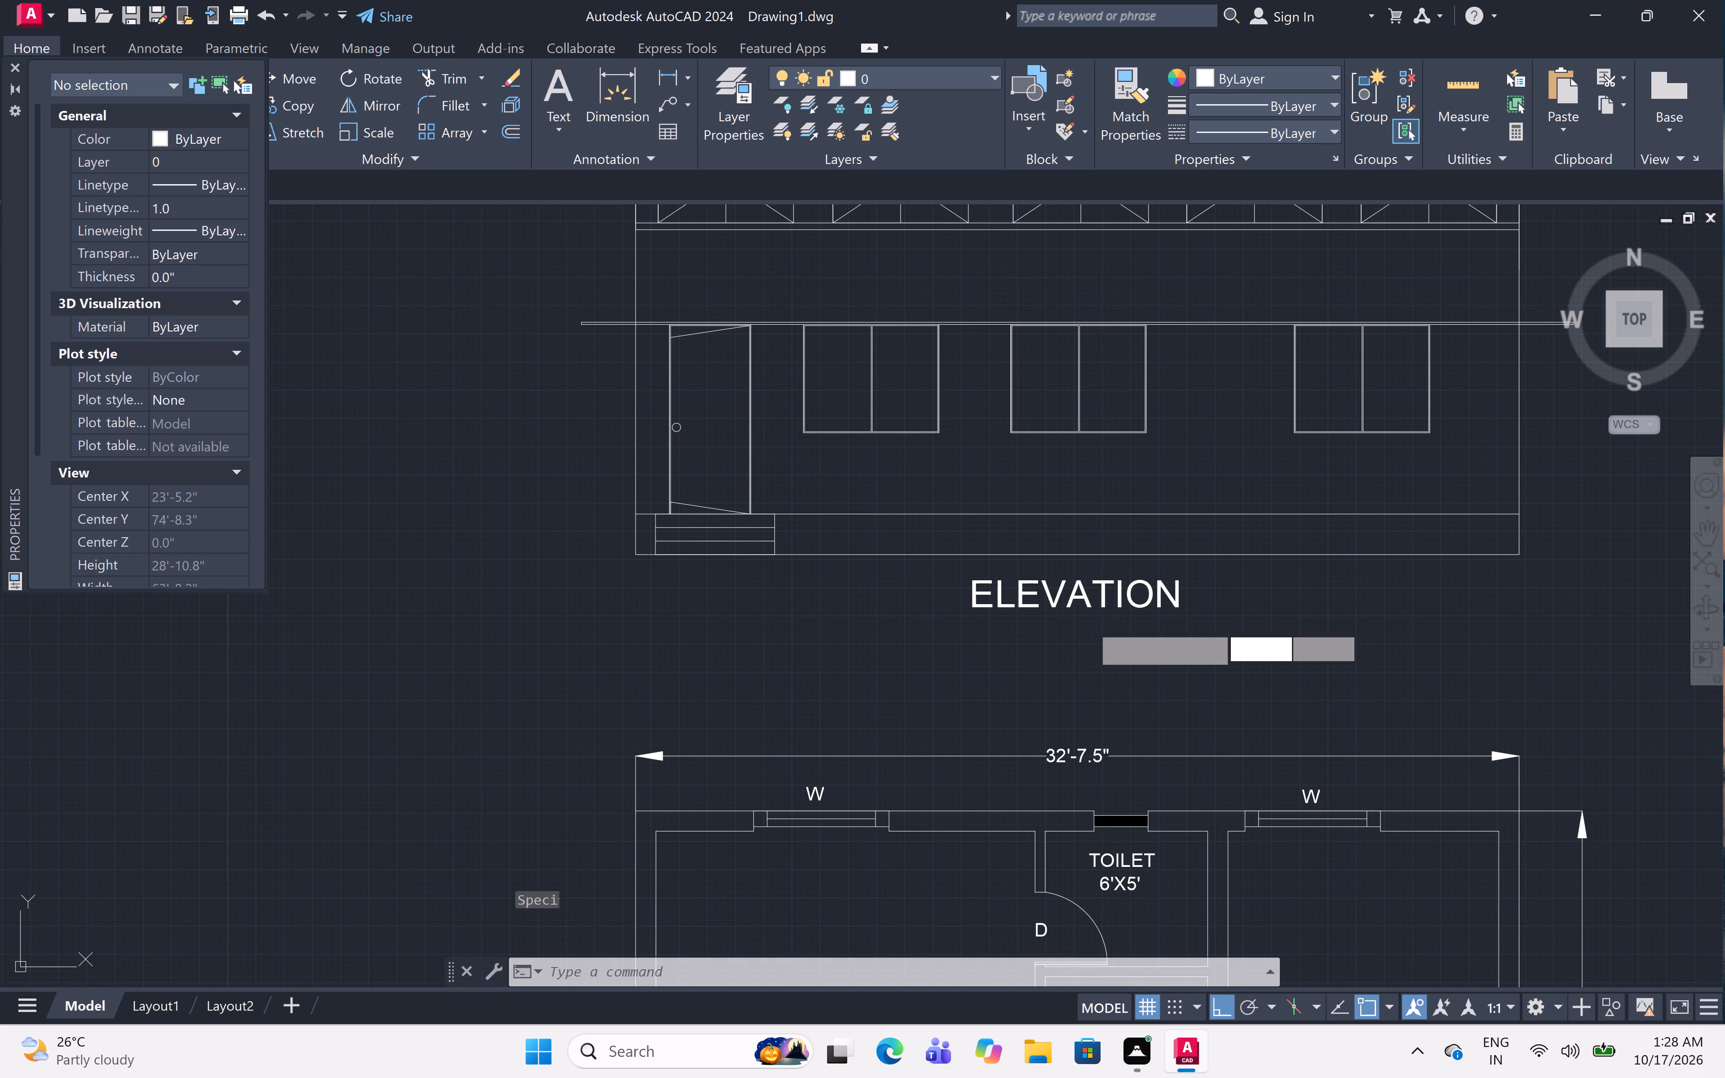
left_click(955, 622)
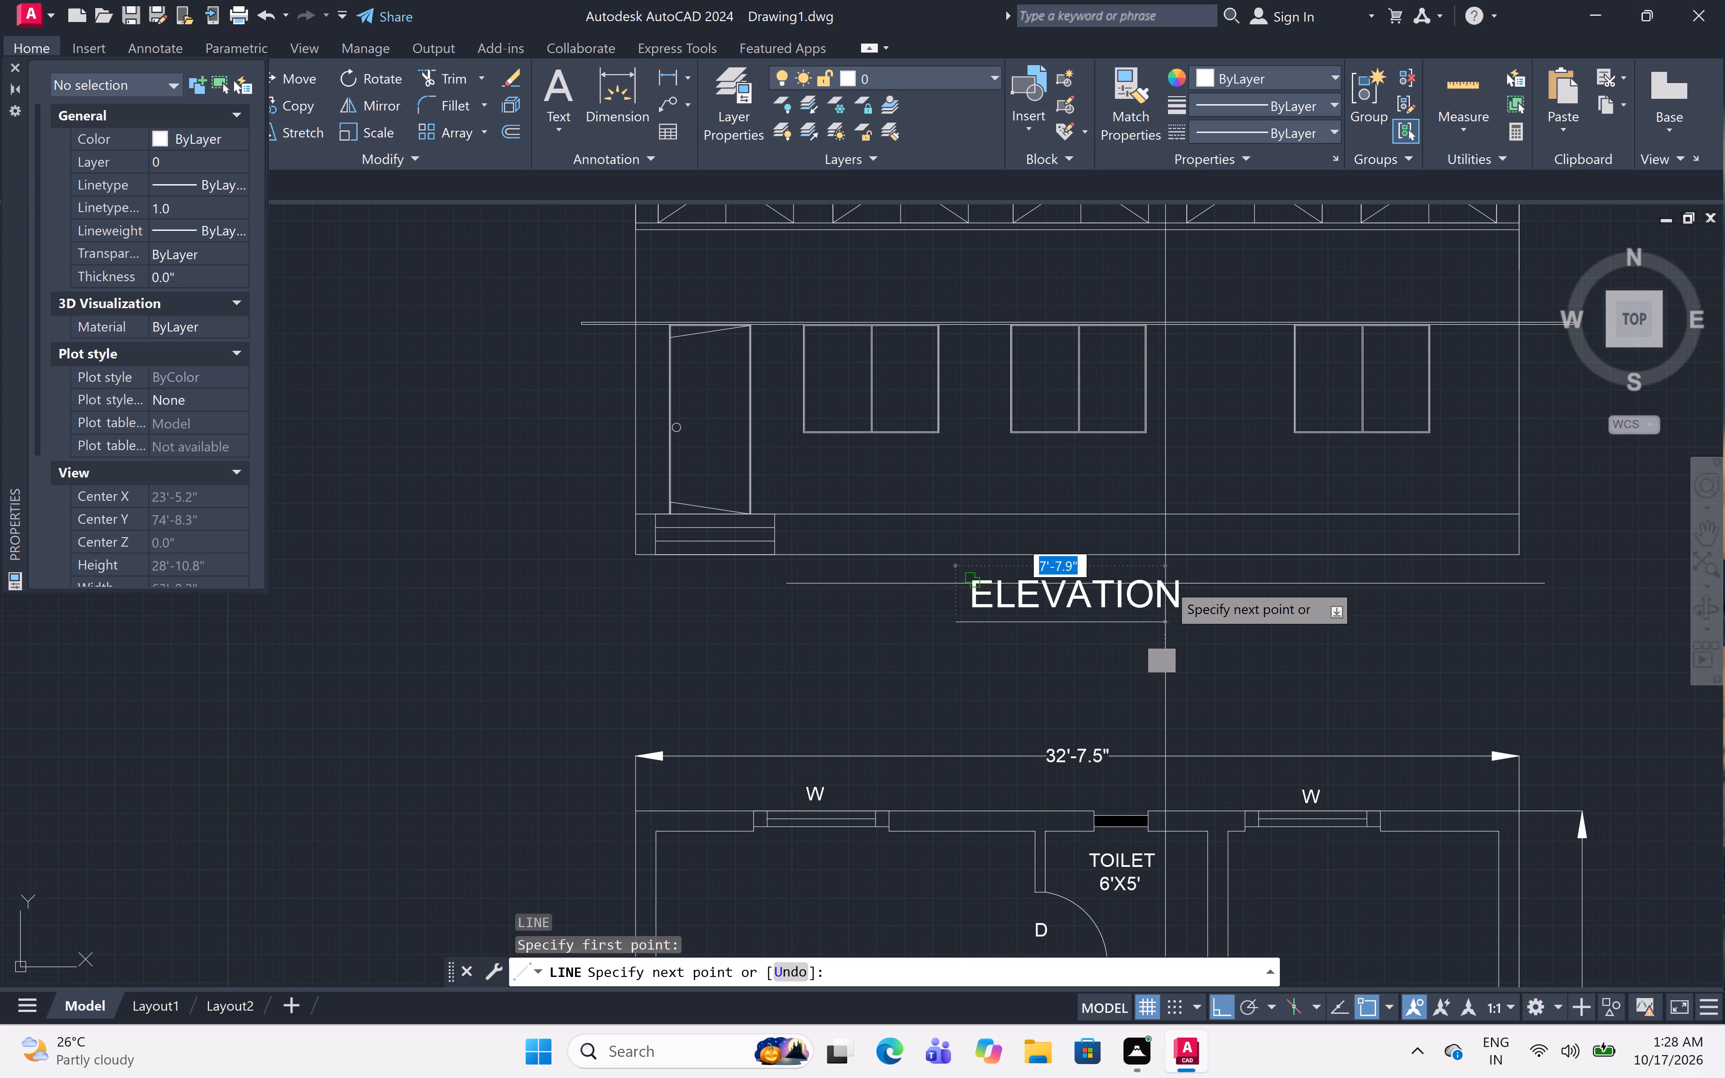
left_click(1200, 571)
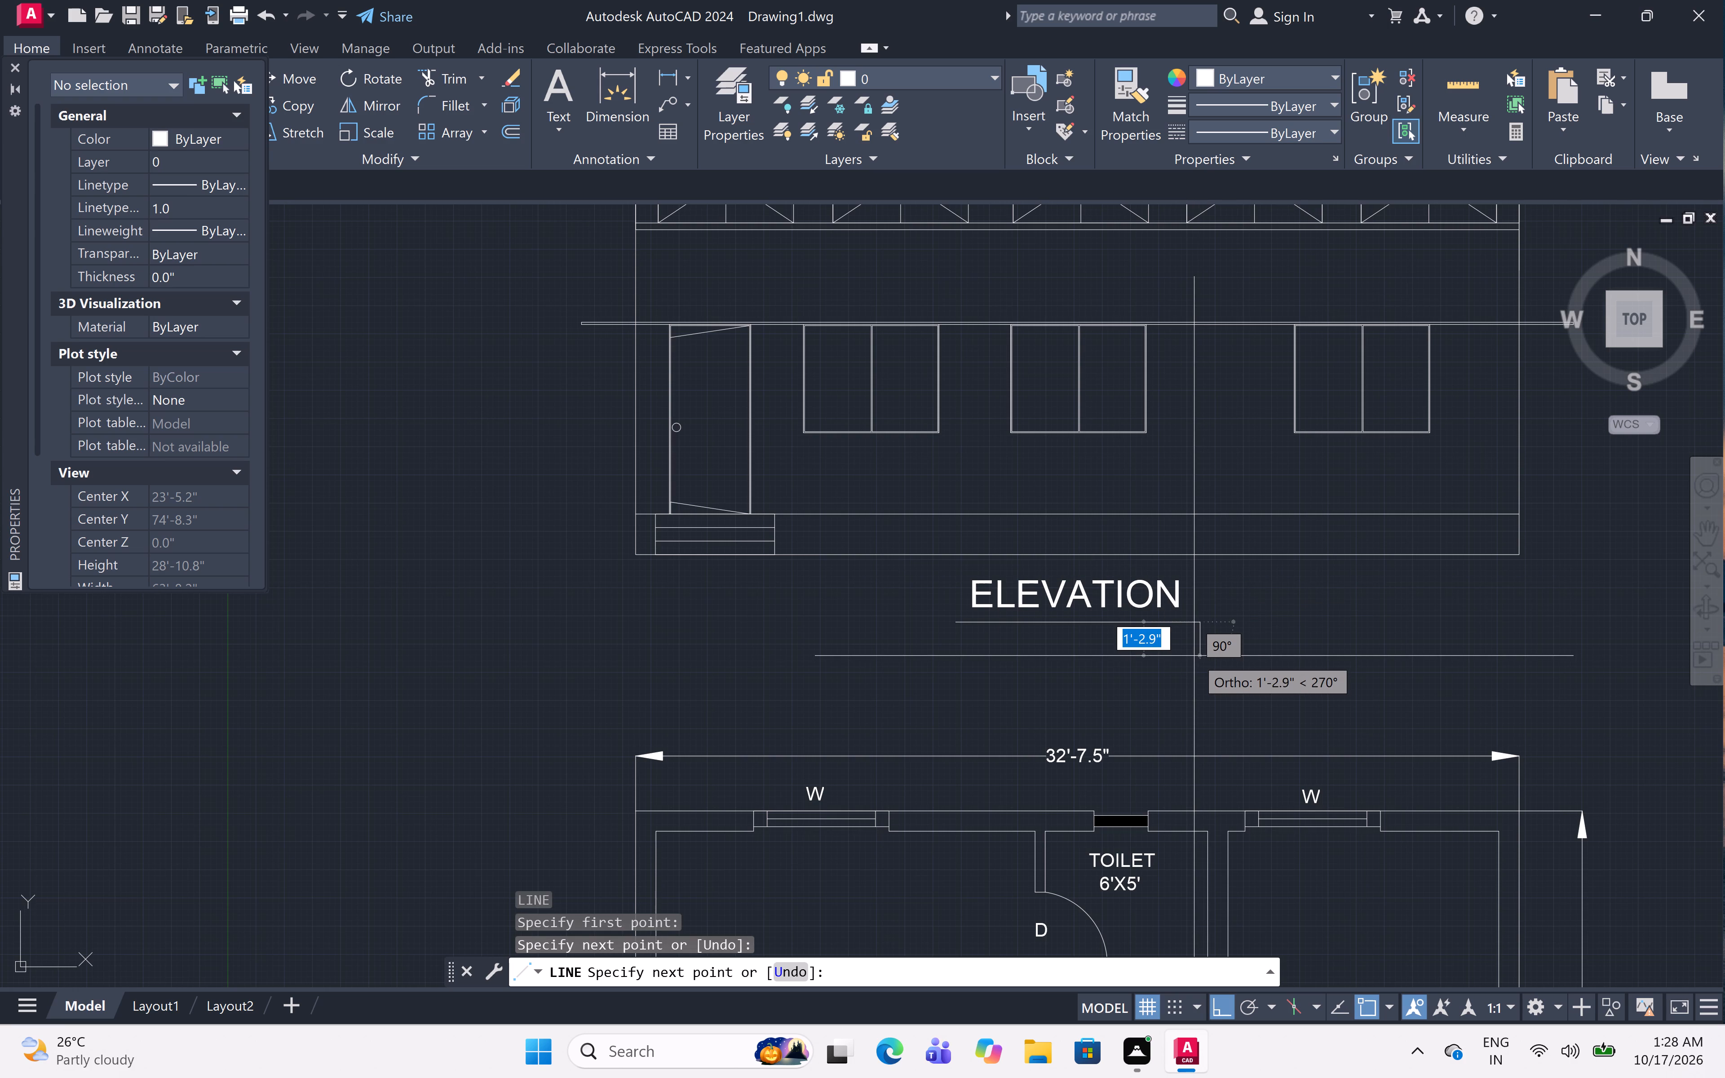
key("Escape")
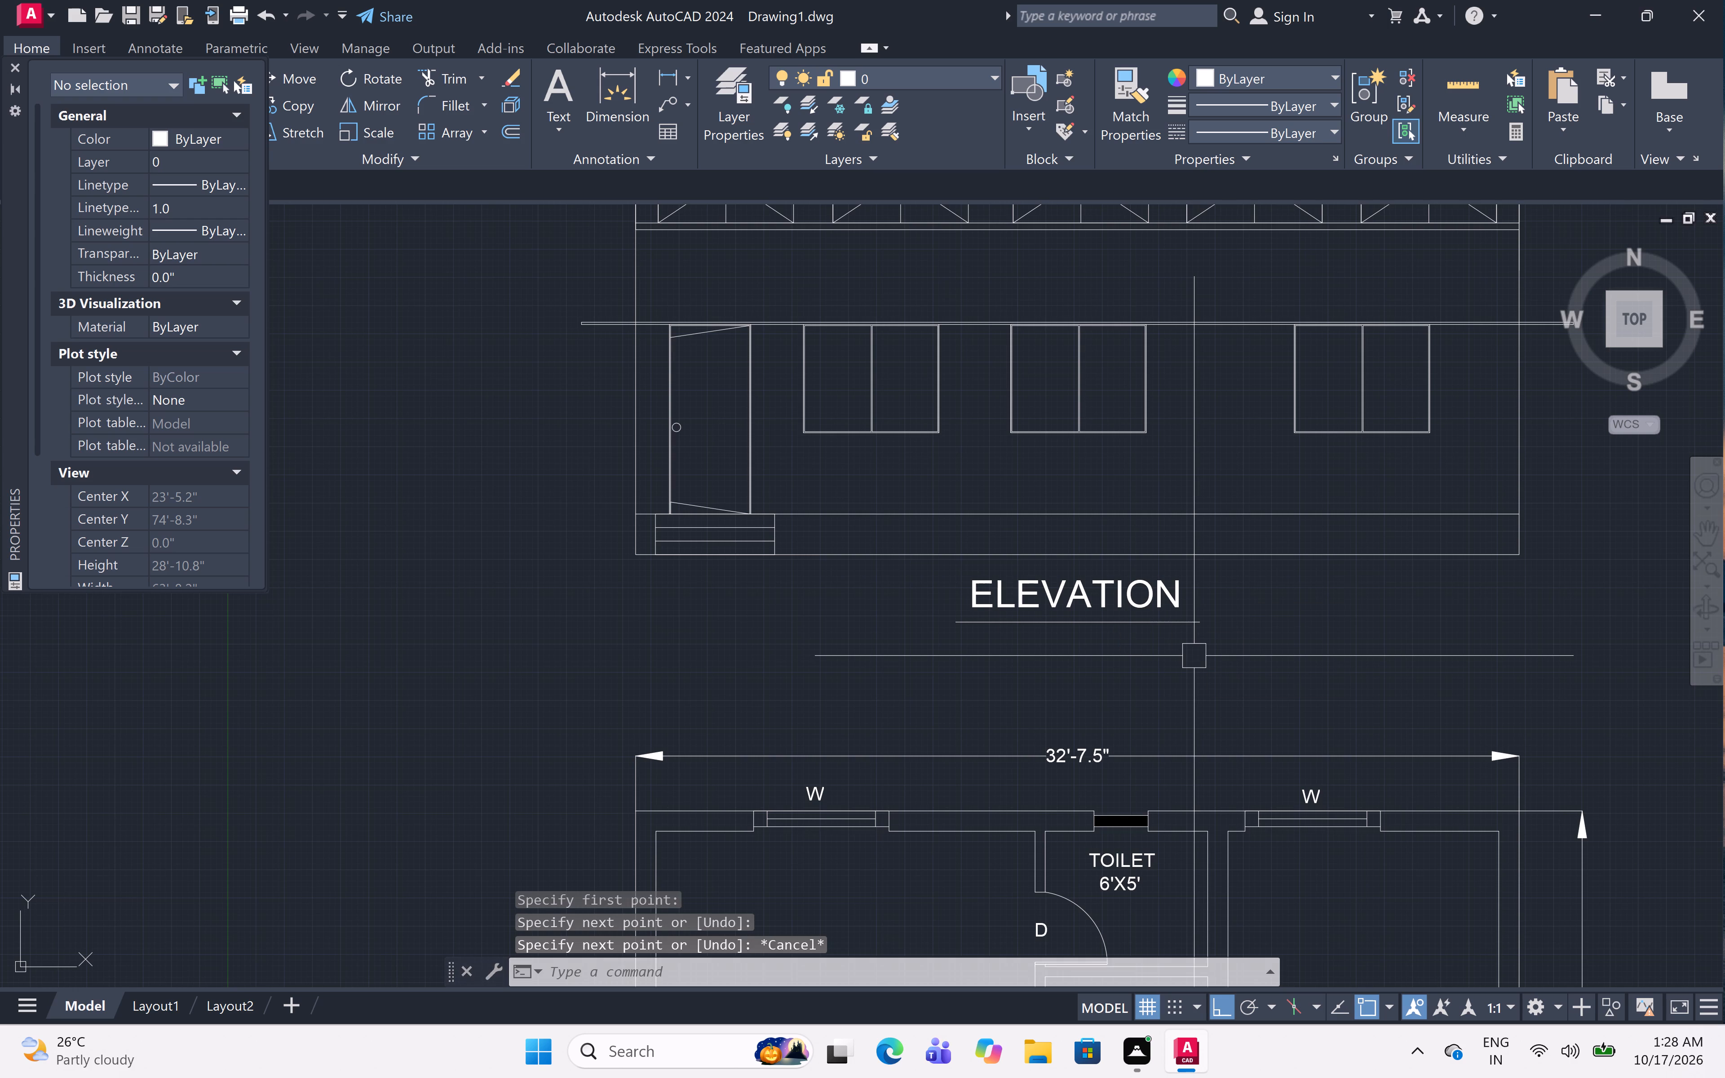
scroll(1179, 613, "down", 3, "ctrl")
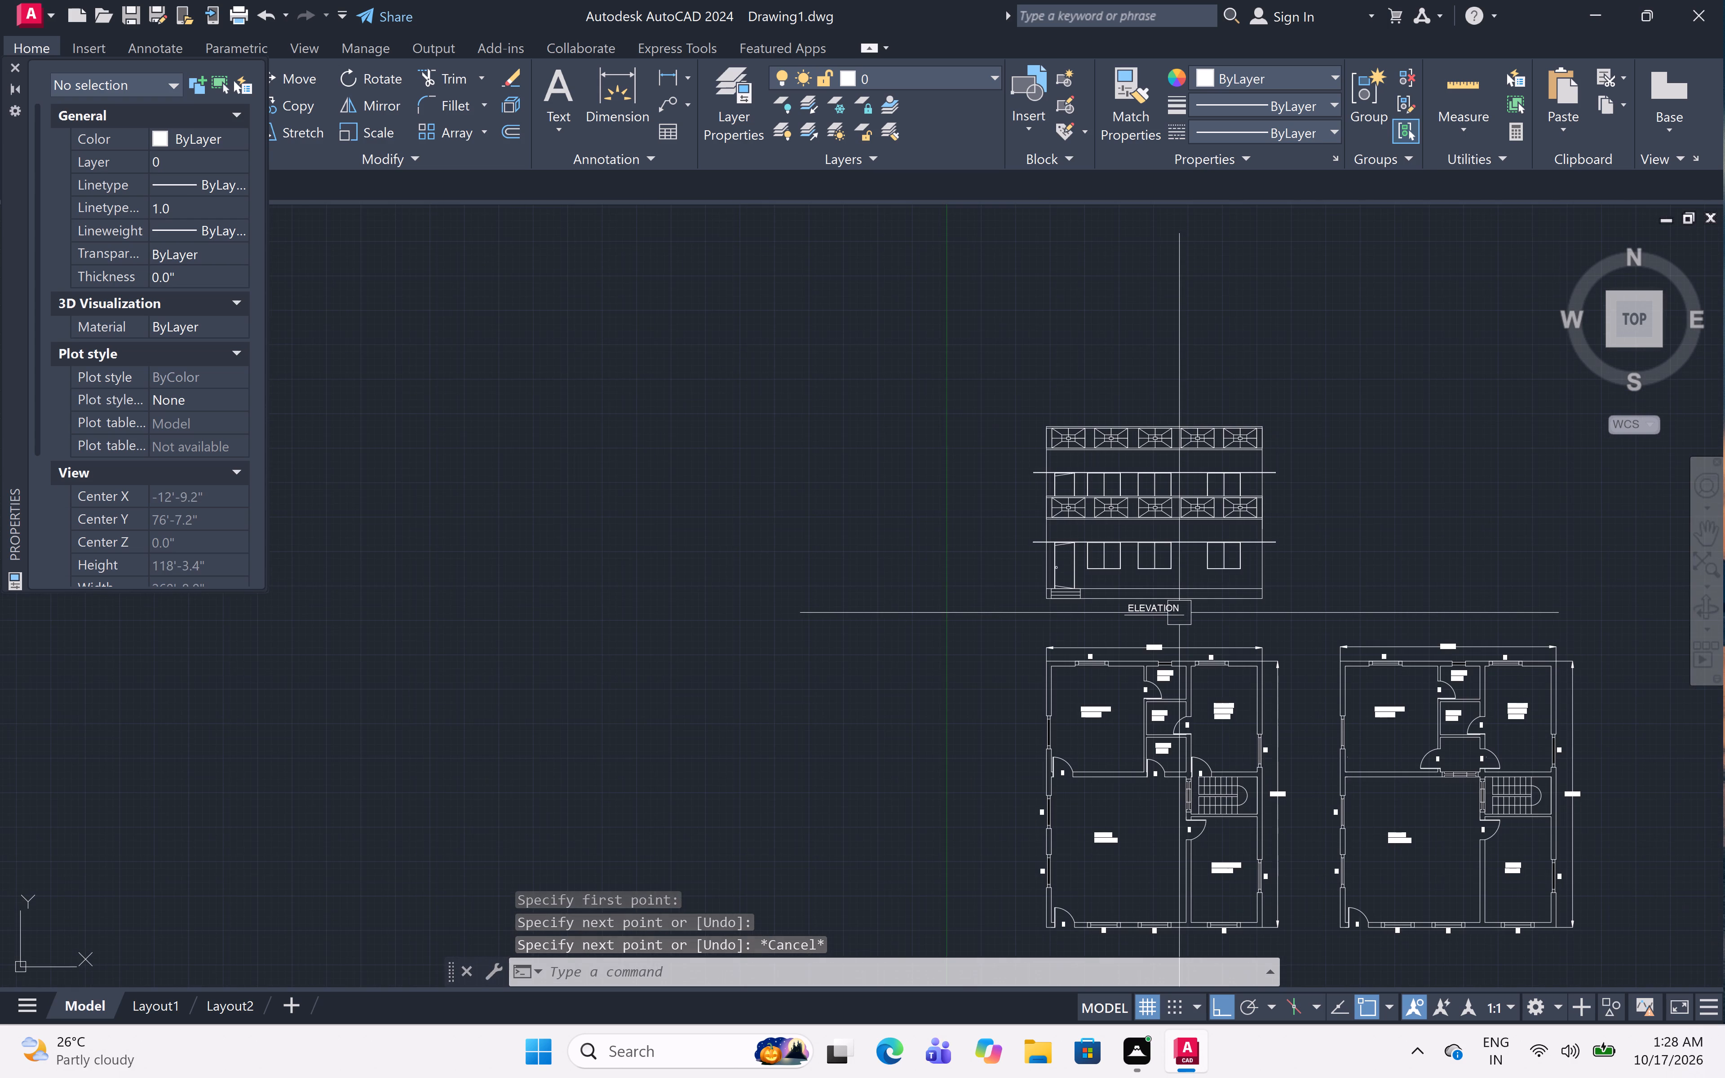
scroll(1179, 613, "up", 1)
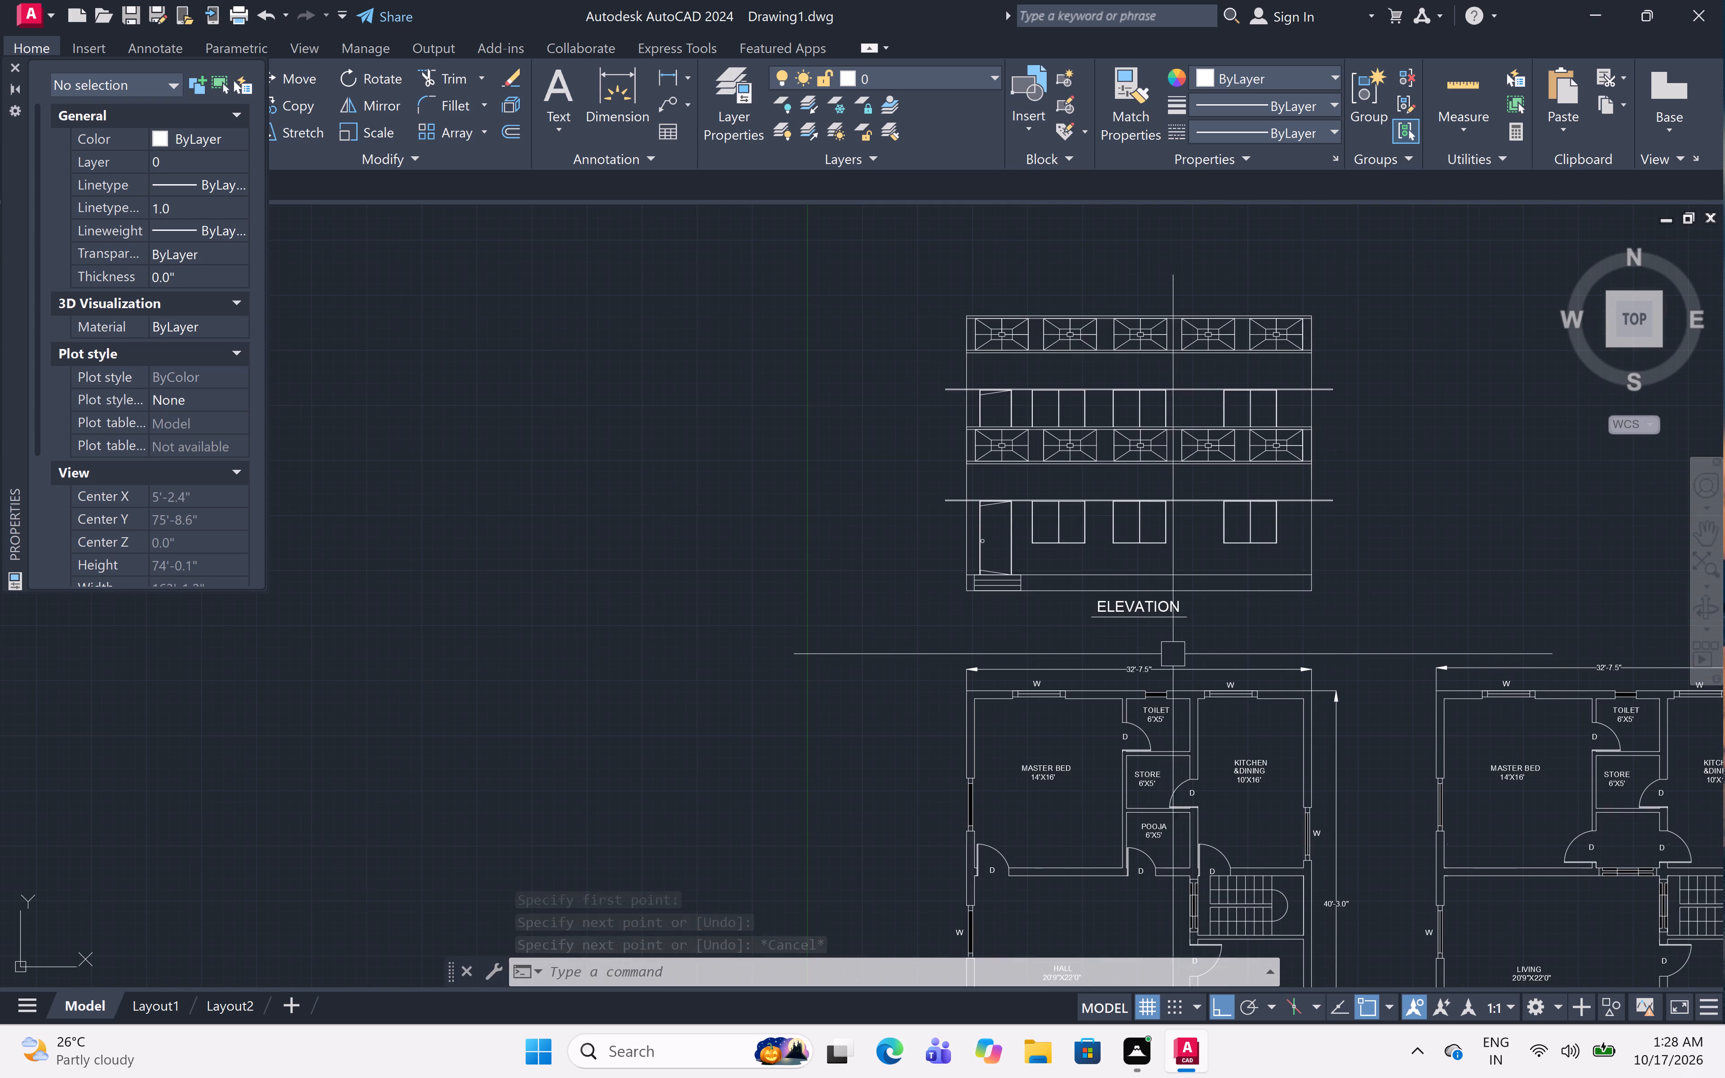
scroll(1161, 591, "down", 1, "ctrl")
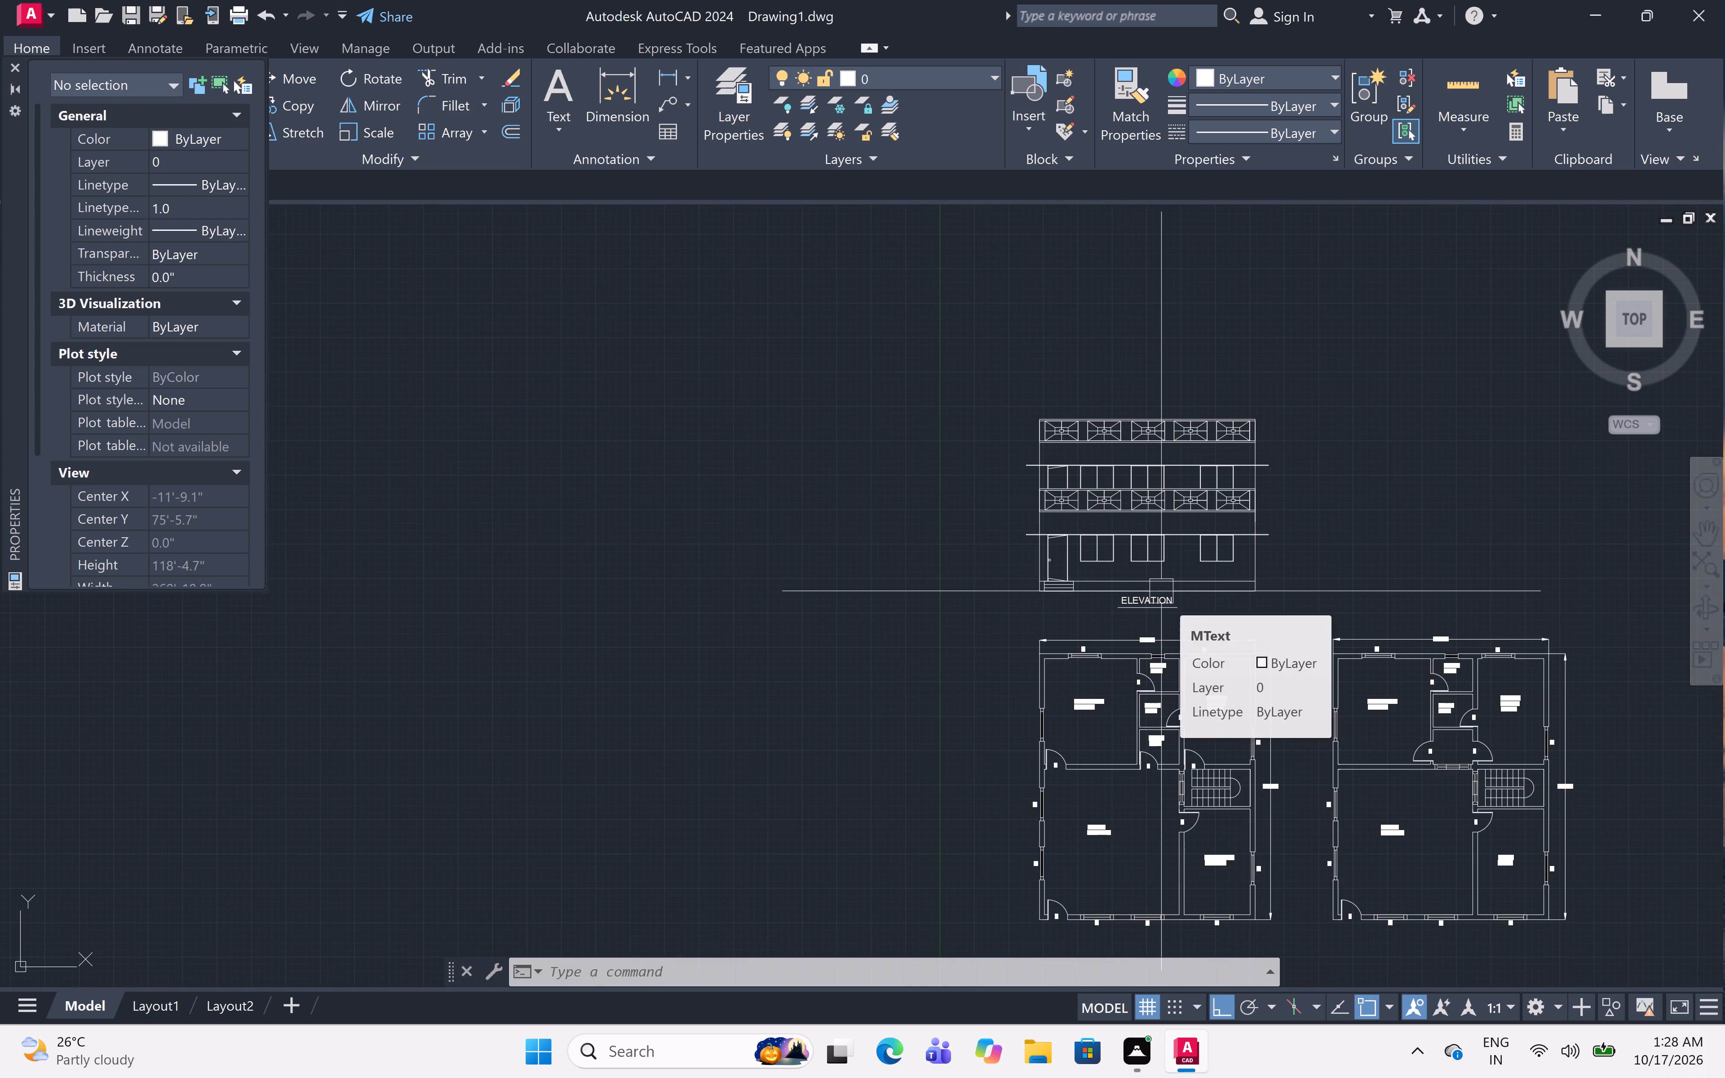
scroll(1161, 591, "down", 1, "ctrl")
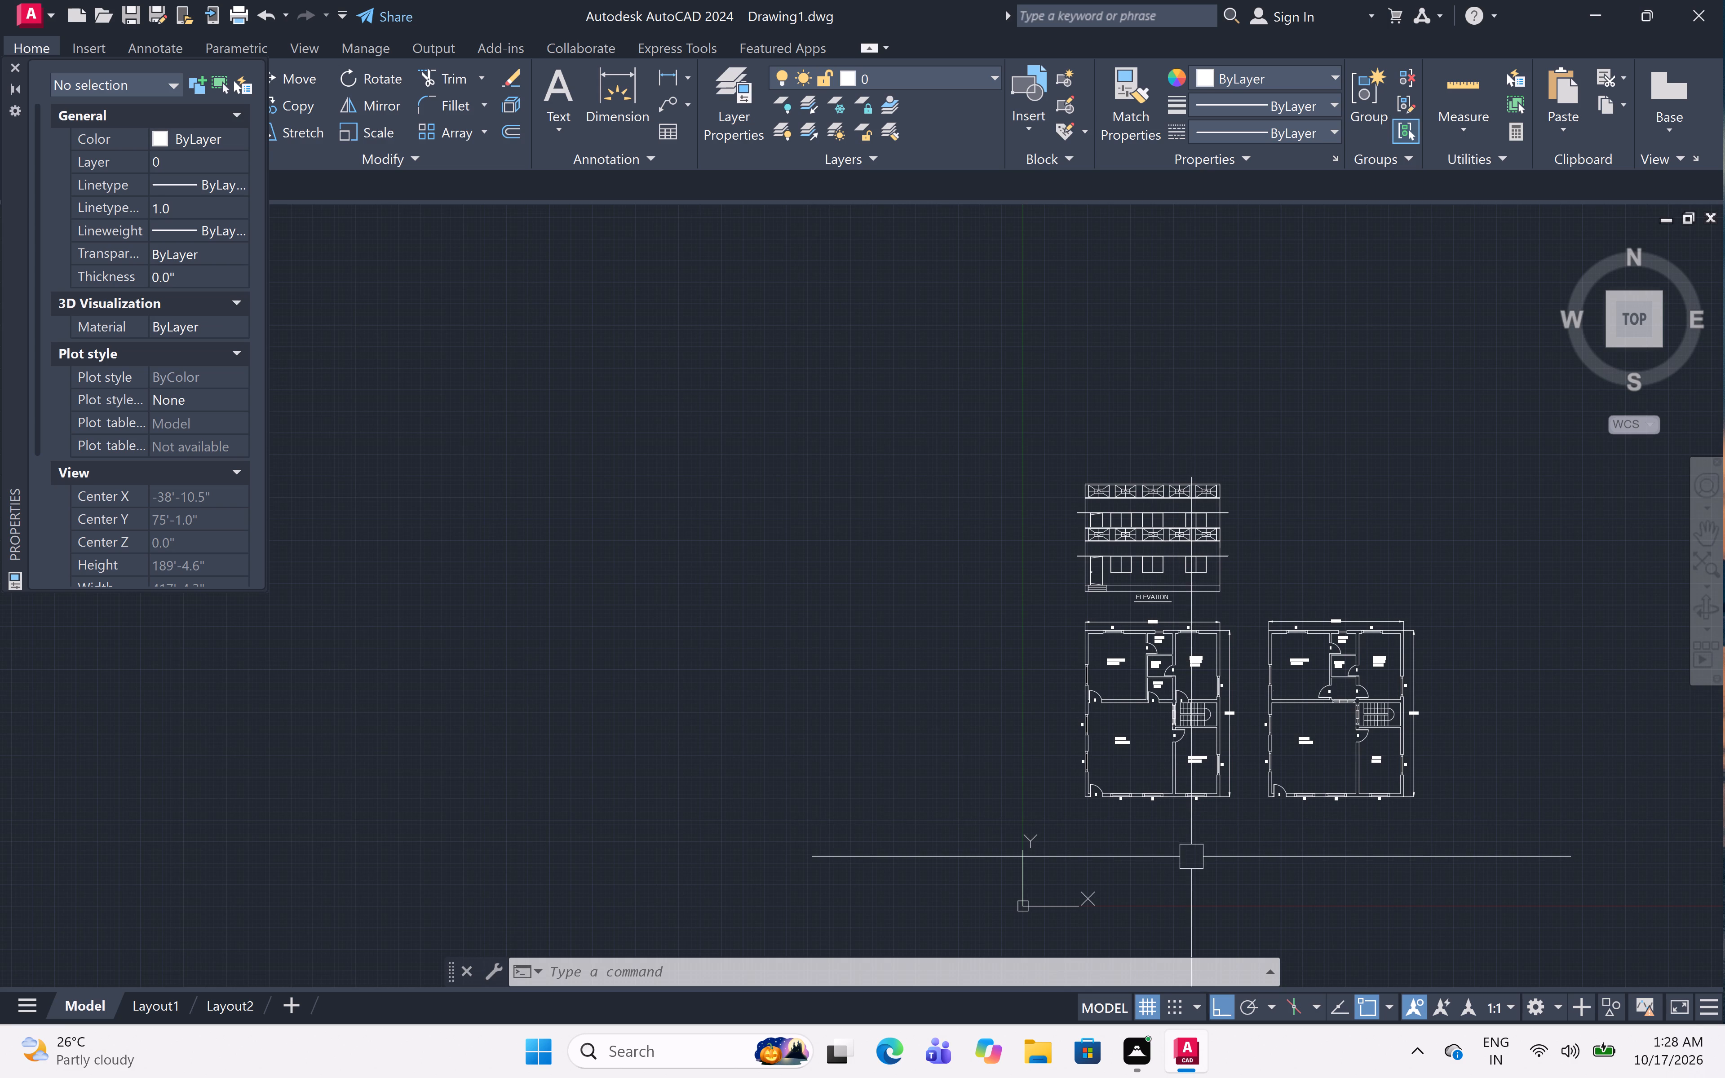
Add the multiline text label GROUND FLOOR PLAN just below the bottom wall of the plan containing the HALL and MASTER BED.
scroll(1170, 815, "up", 4, "ctrl")
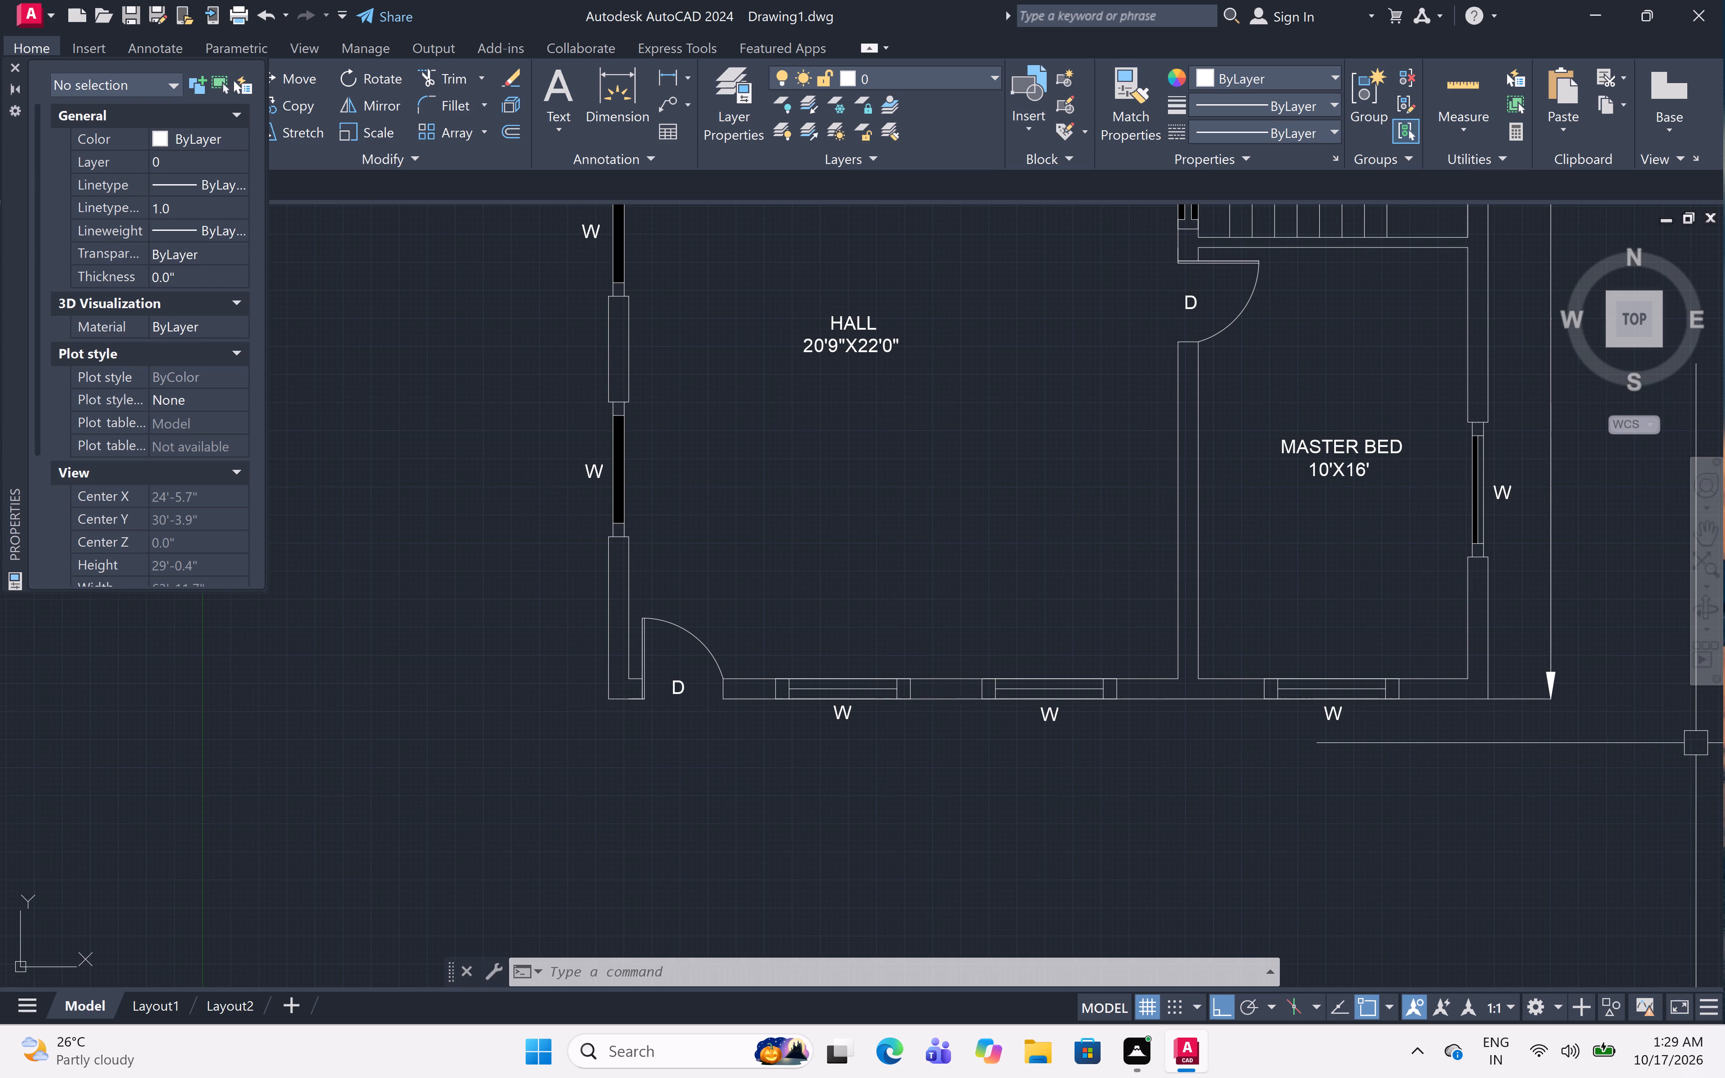
scroll(1496, 833, "down", 1)
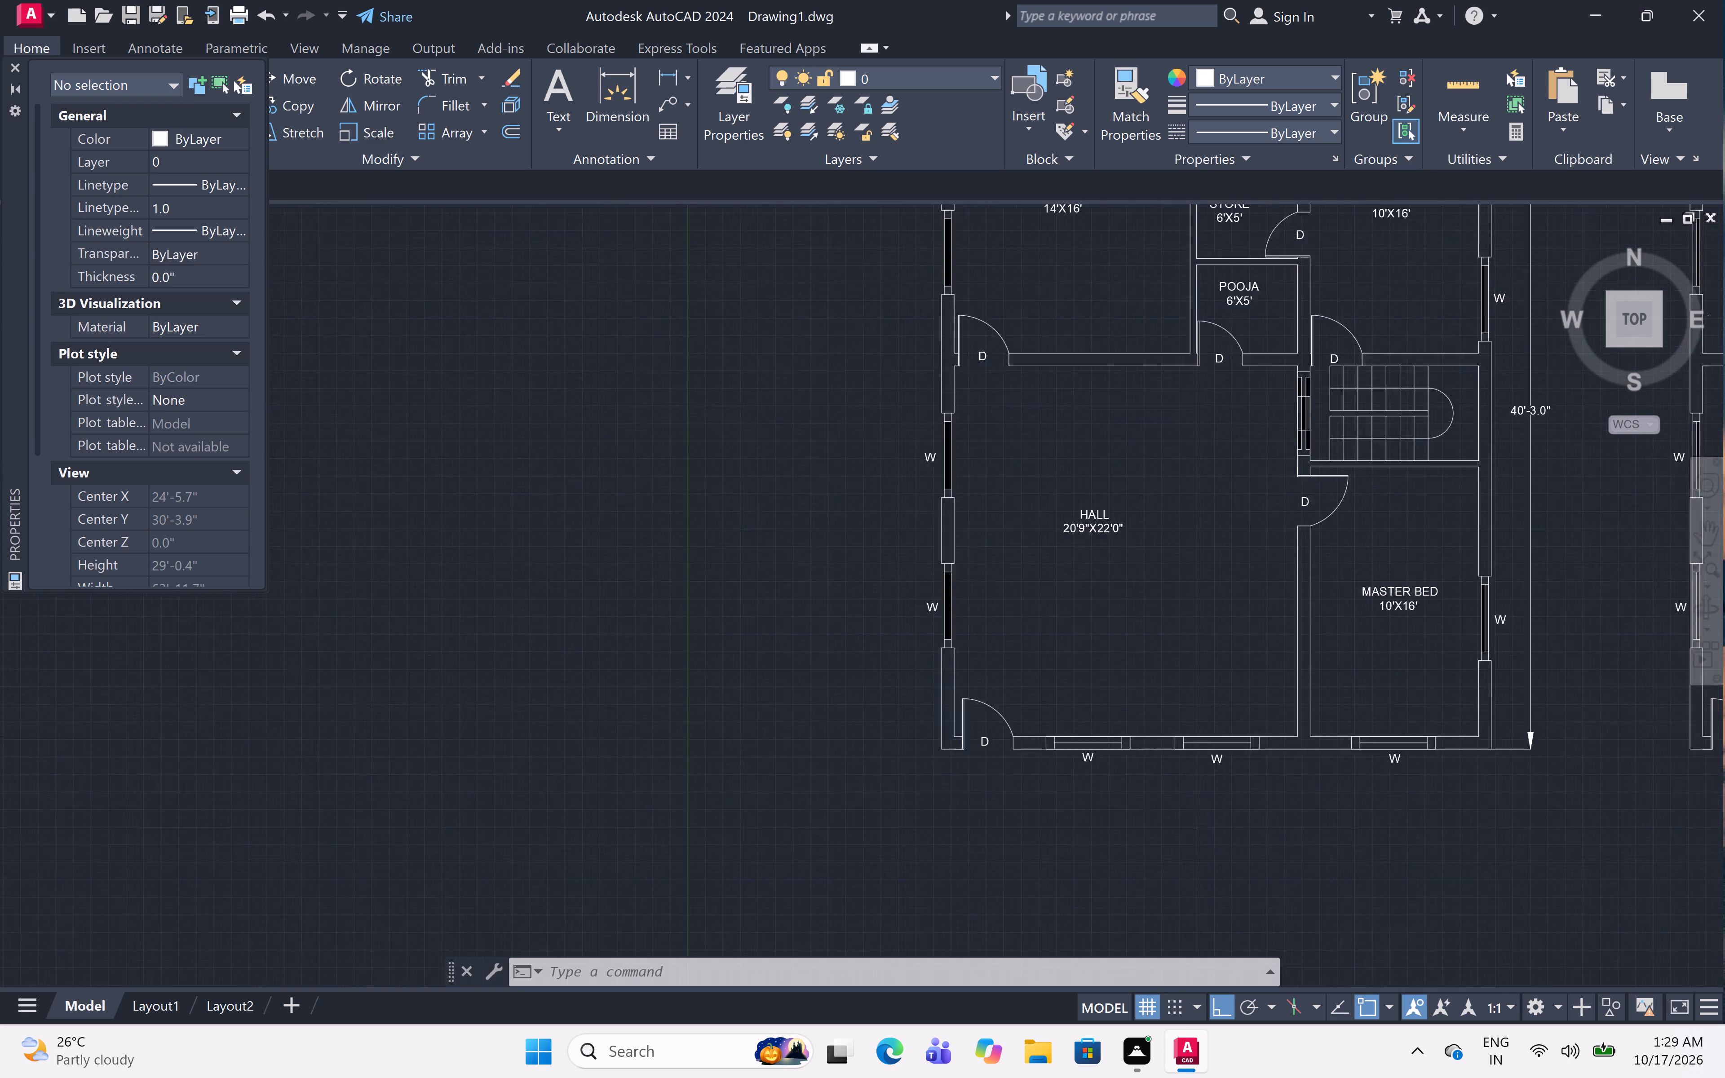
scroll(1496, 833, "down", 2)
middle_click_drag(1497, 831, 1194, 824)
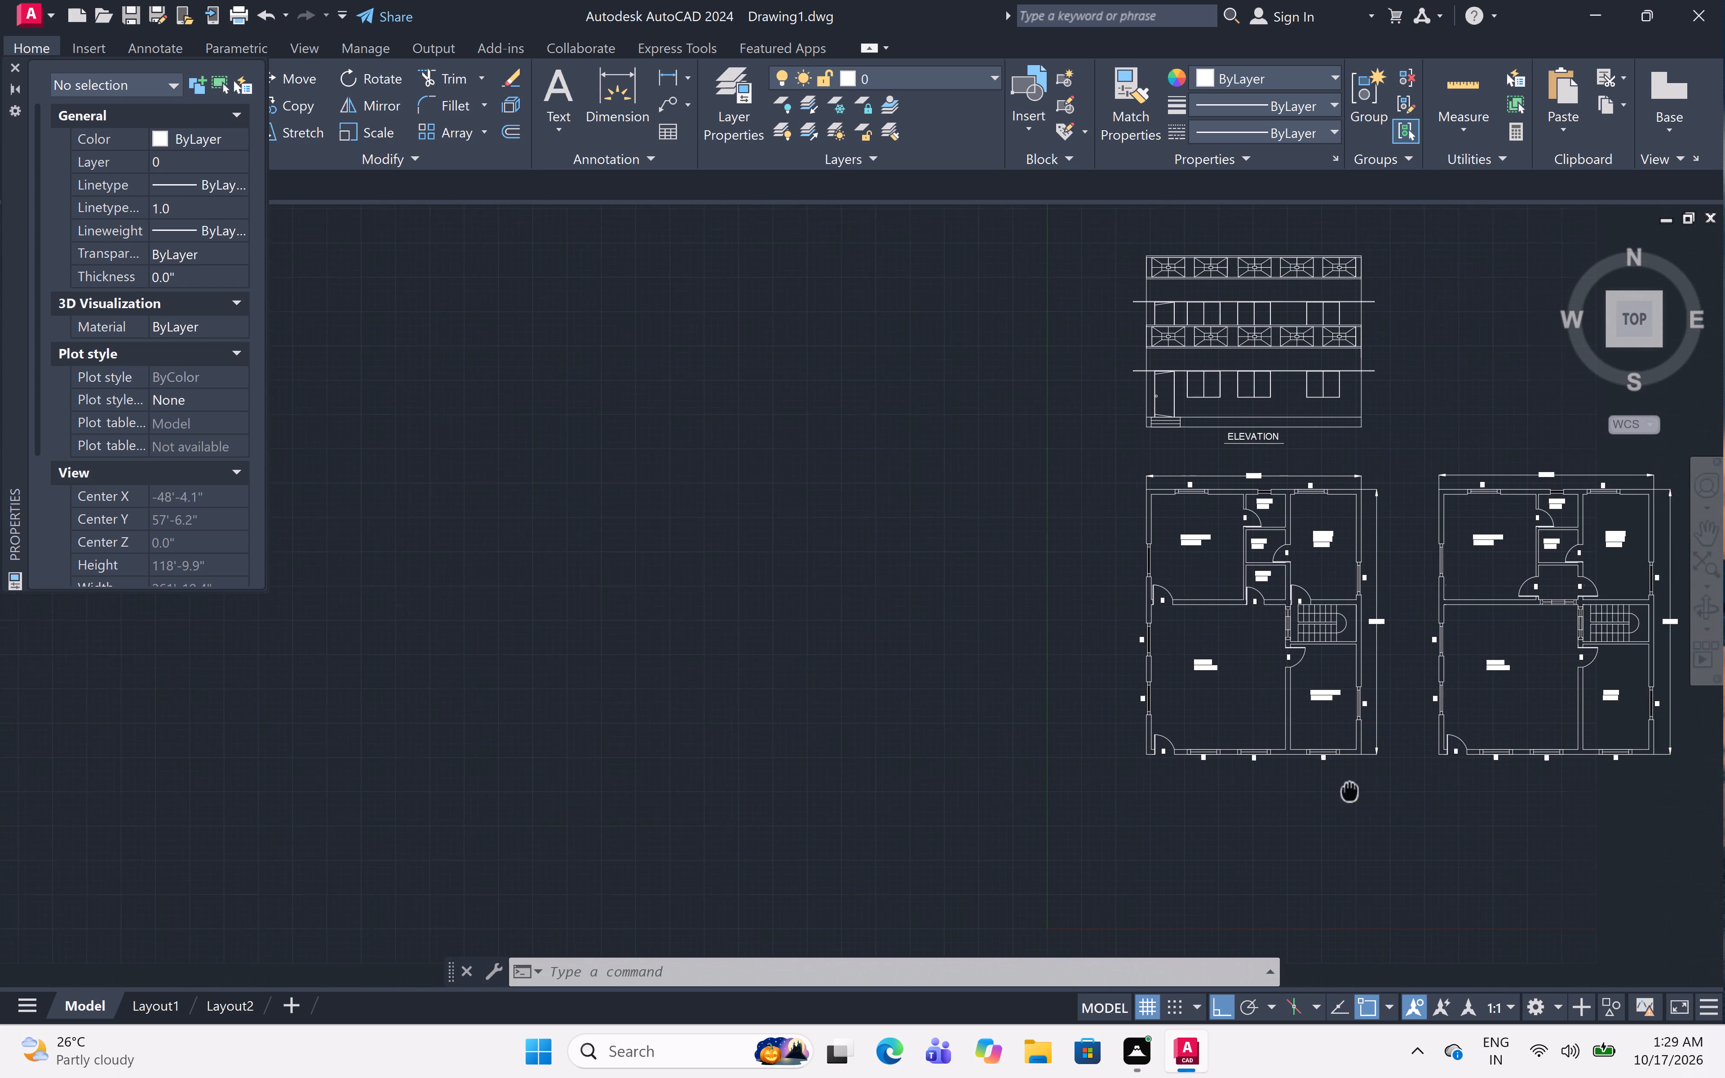
middle_click_drag(1194, 824, 1165, 791)
scroll(1177, 826, "up", 2)
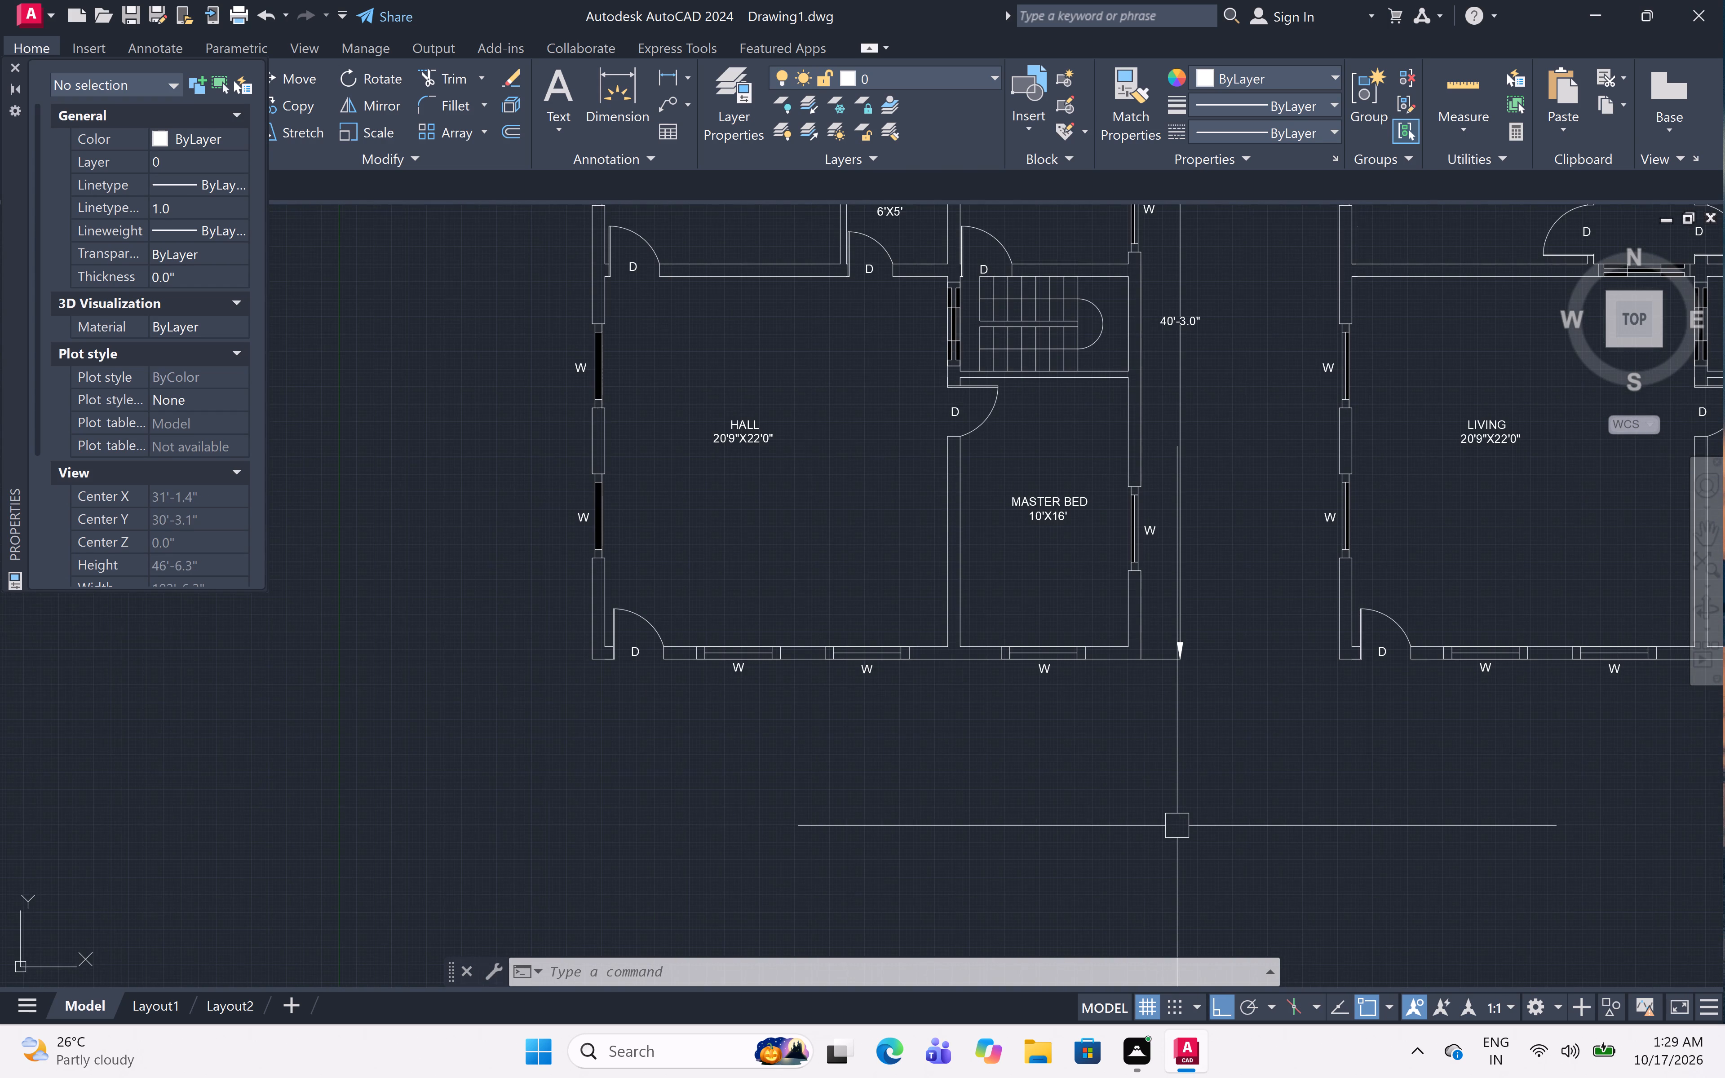
scroll(1176, 819, "up", 1)
middle_click_drag(1176, 817, 1395, 843)
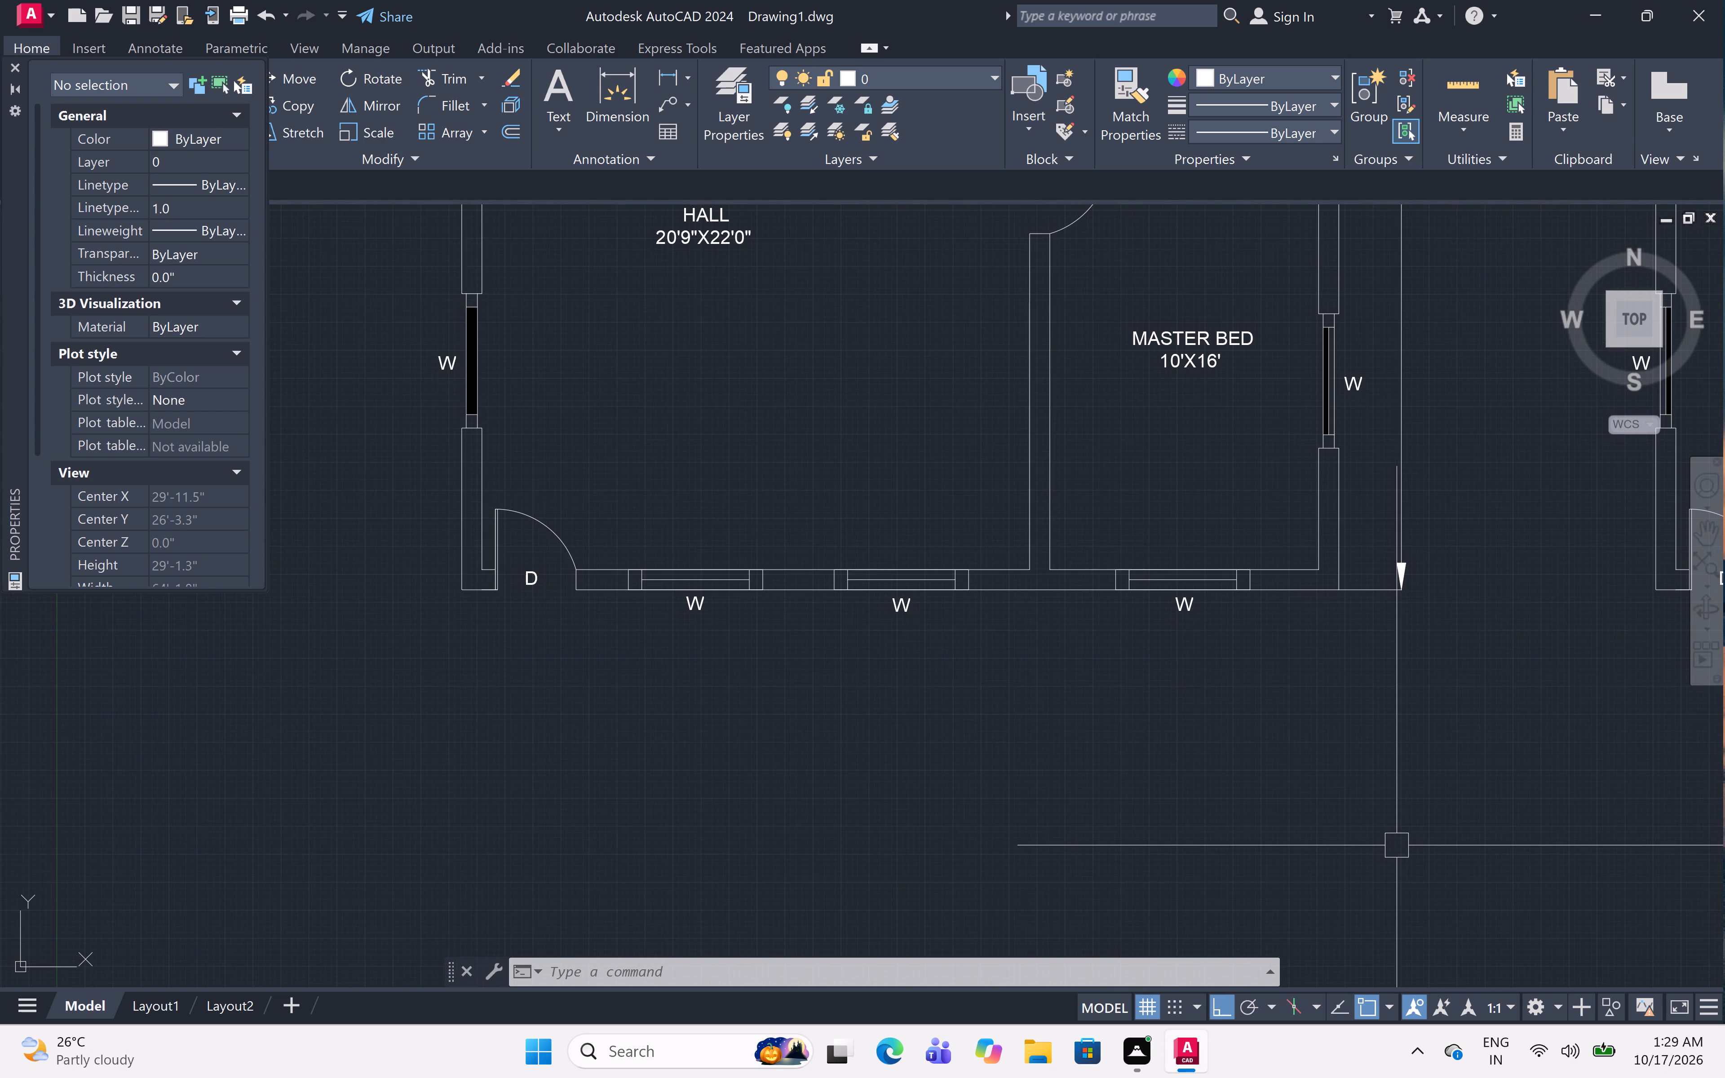
type("MT")
key("space")
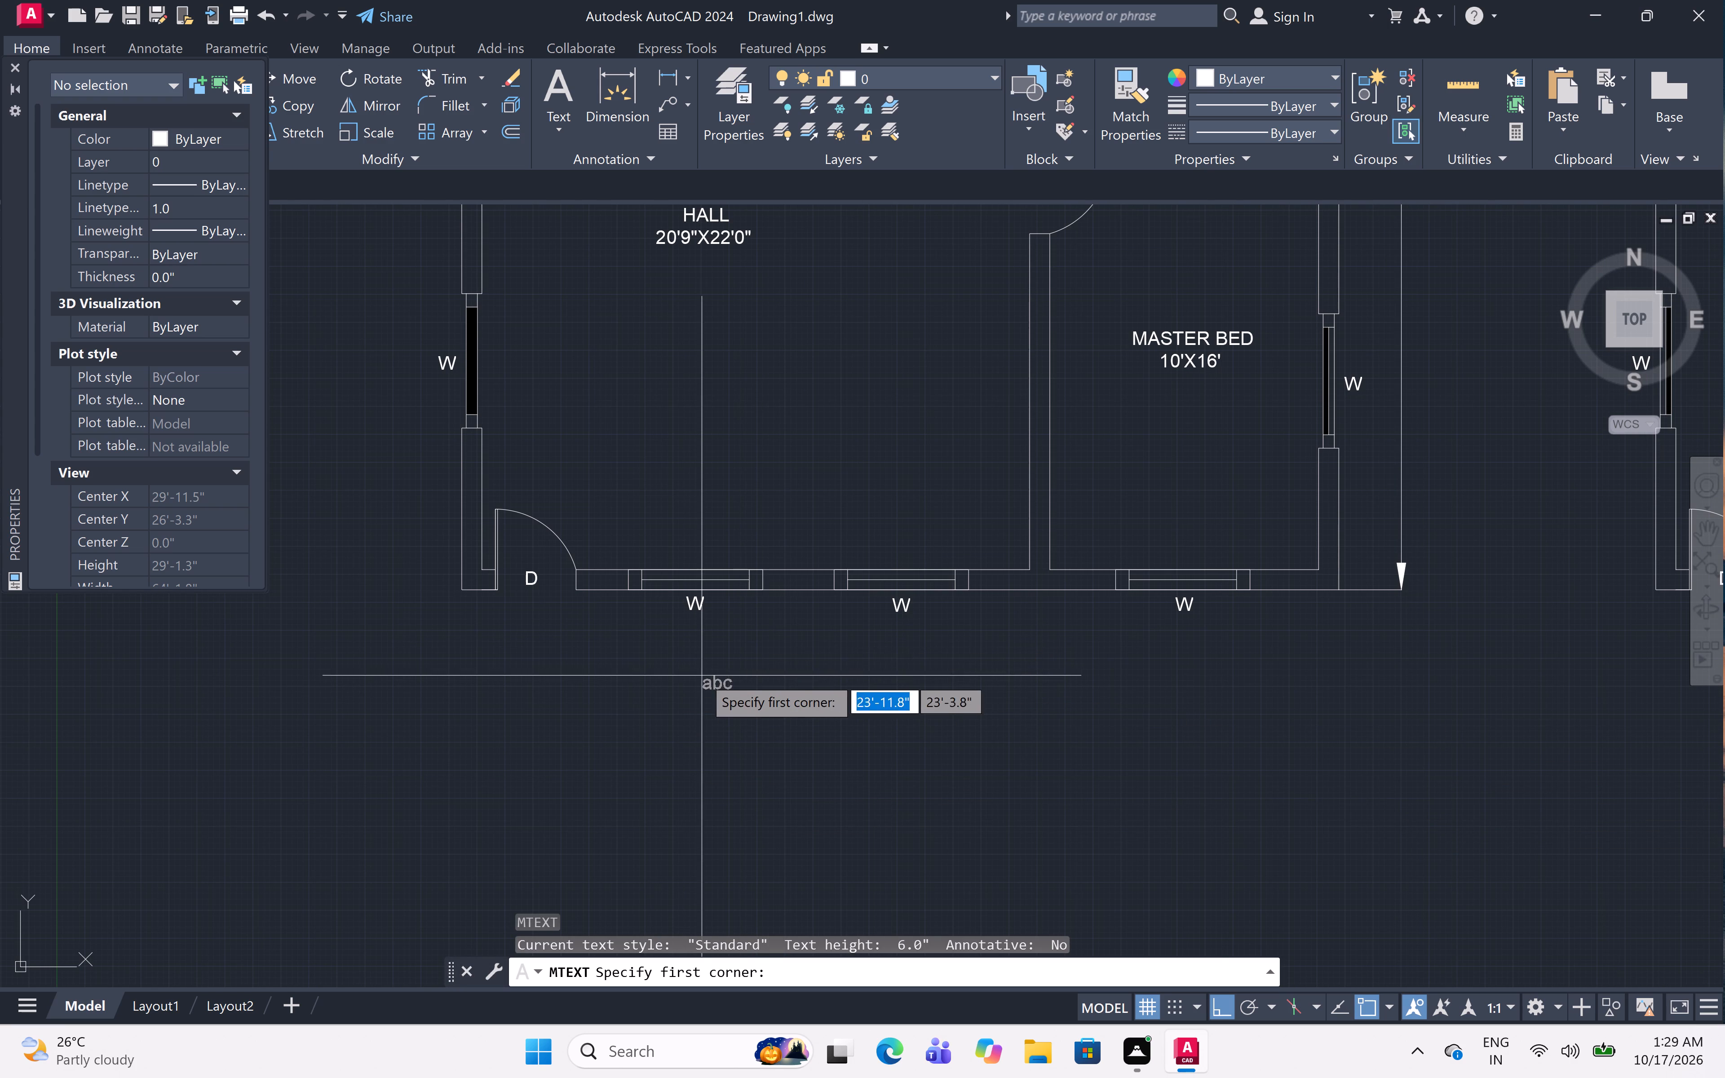
left_click(705, 640)
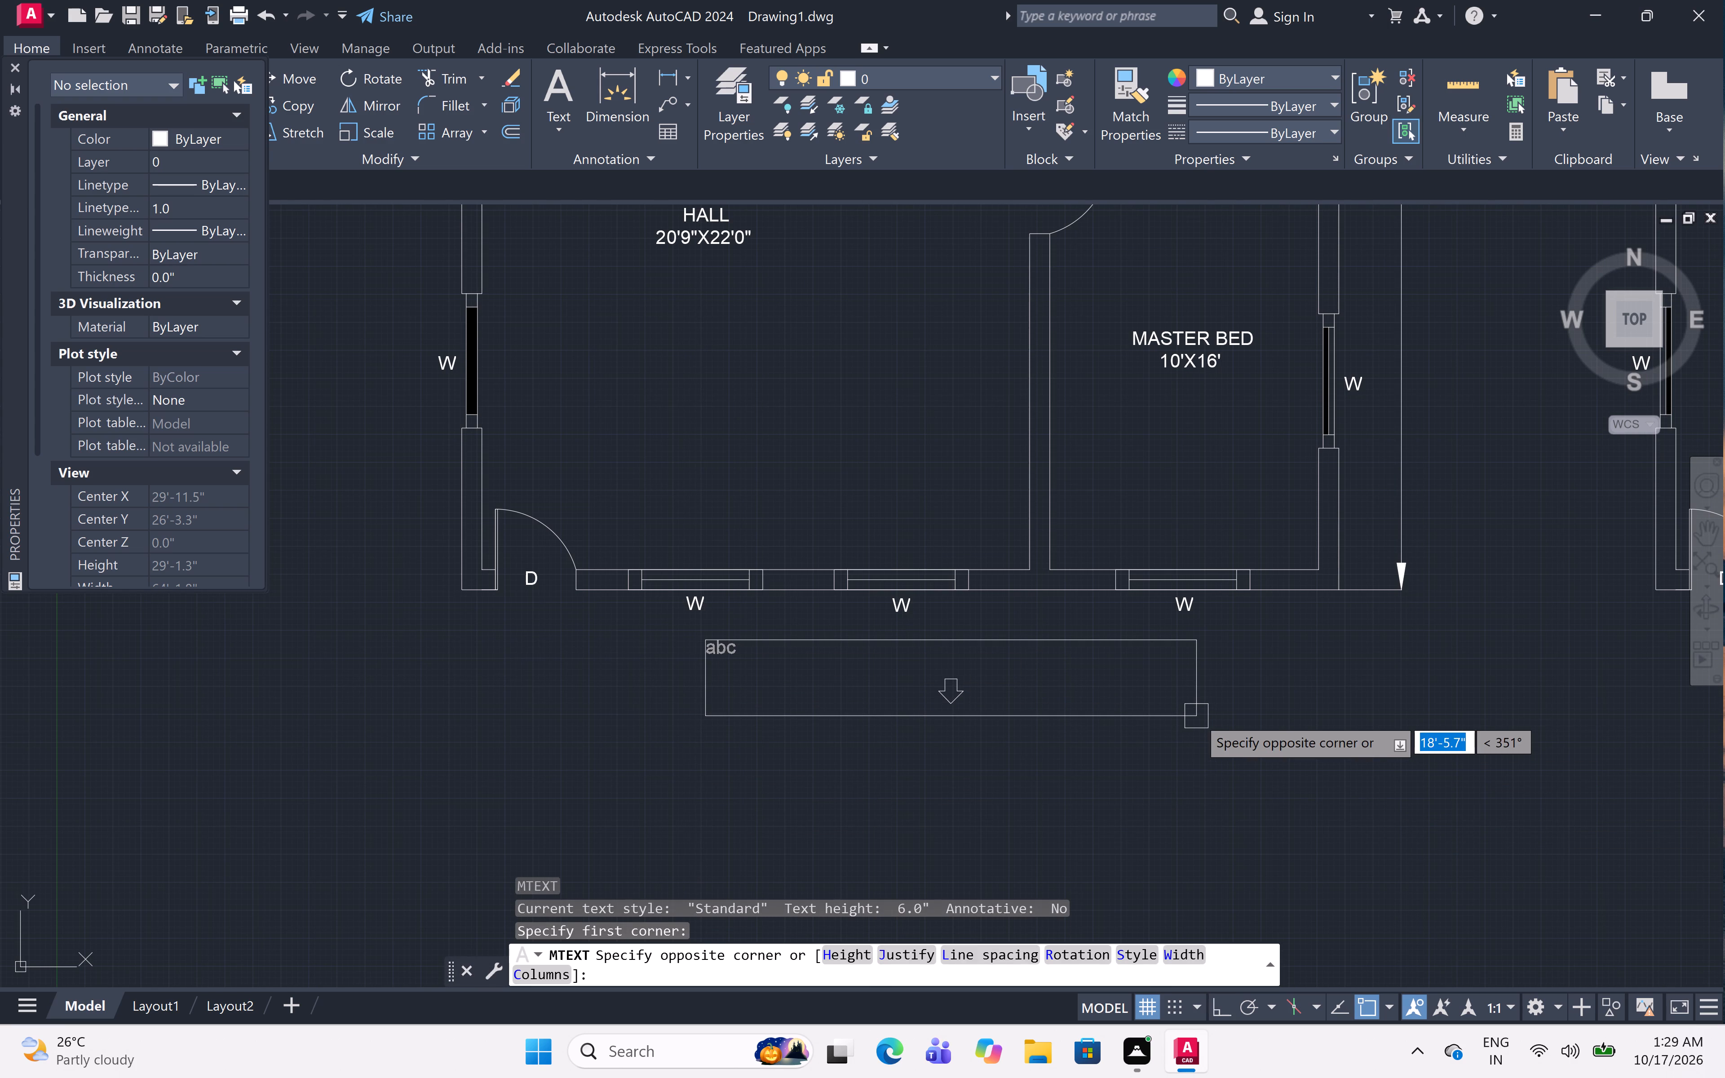
left_click(1196, 716)
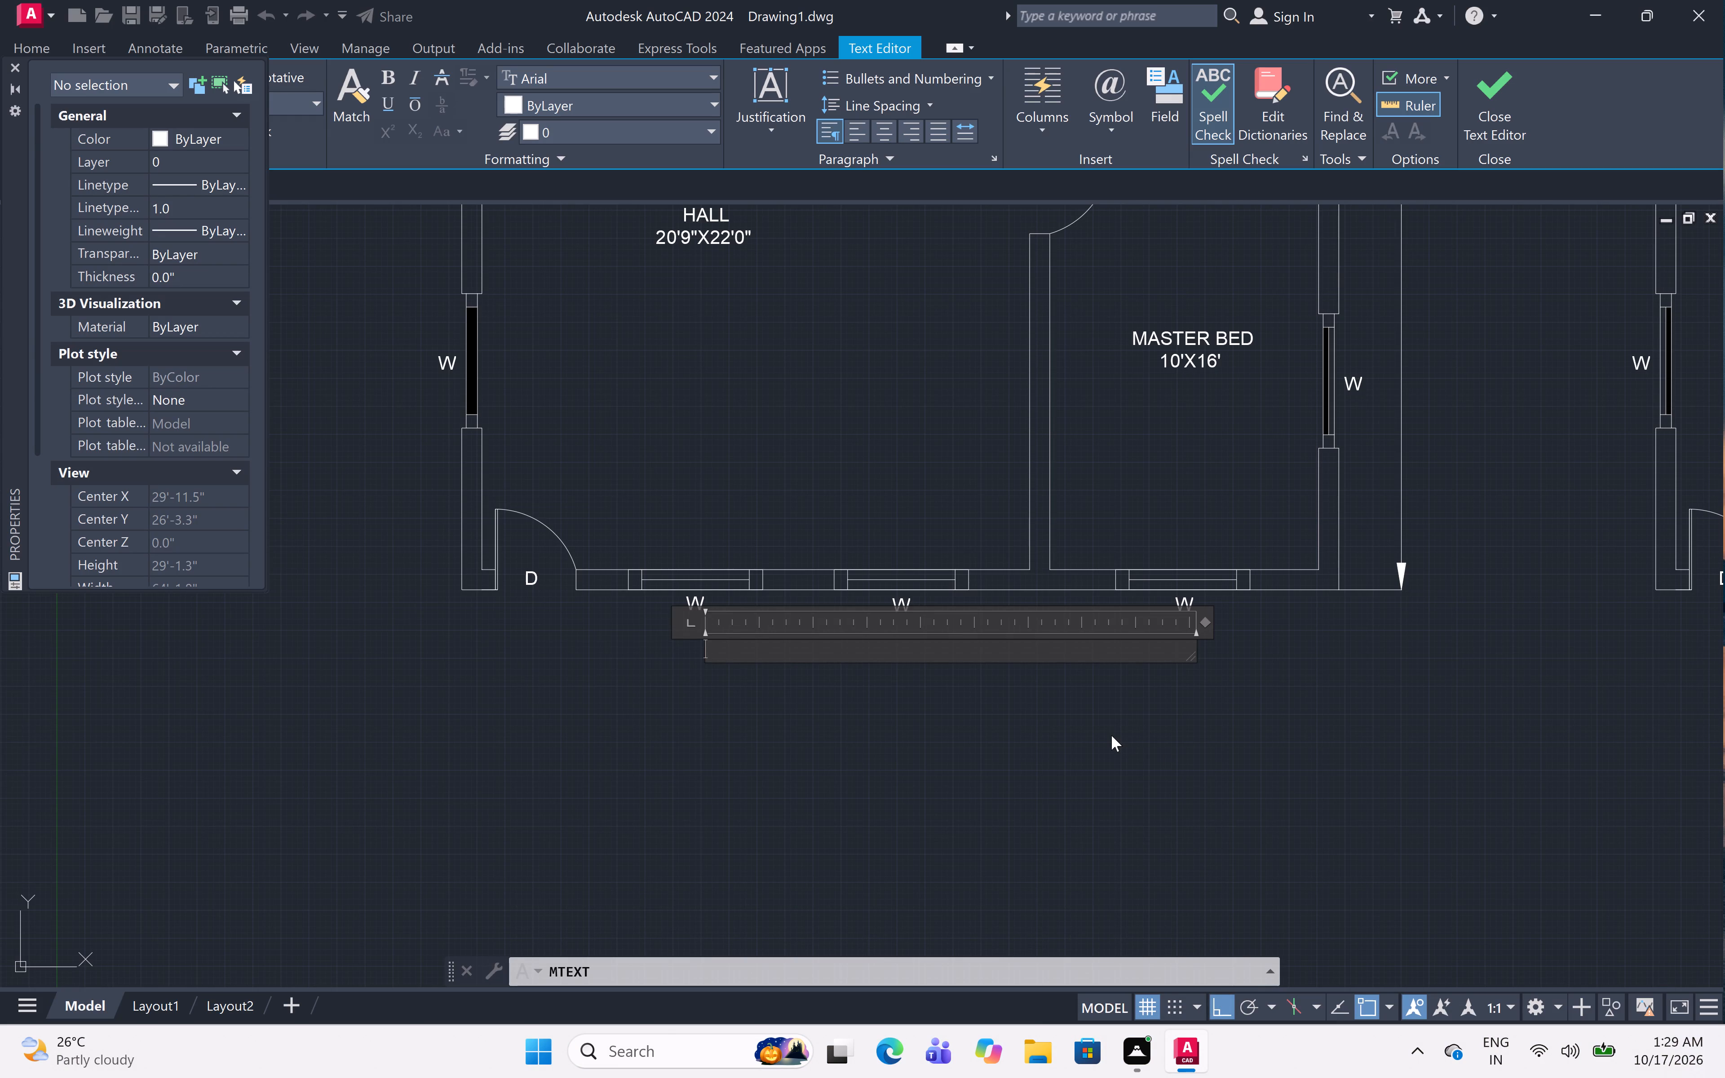
type("GR")
type("OUN")
type("D")
key("space")
type("FLOOR")
key("space")
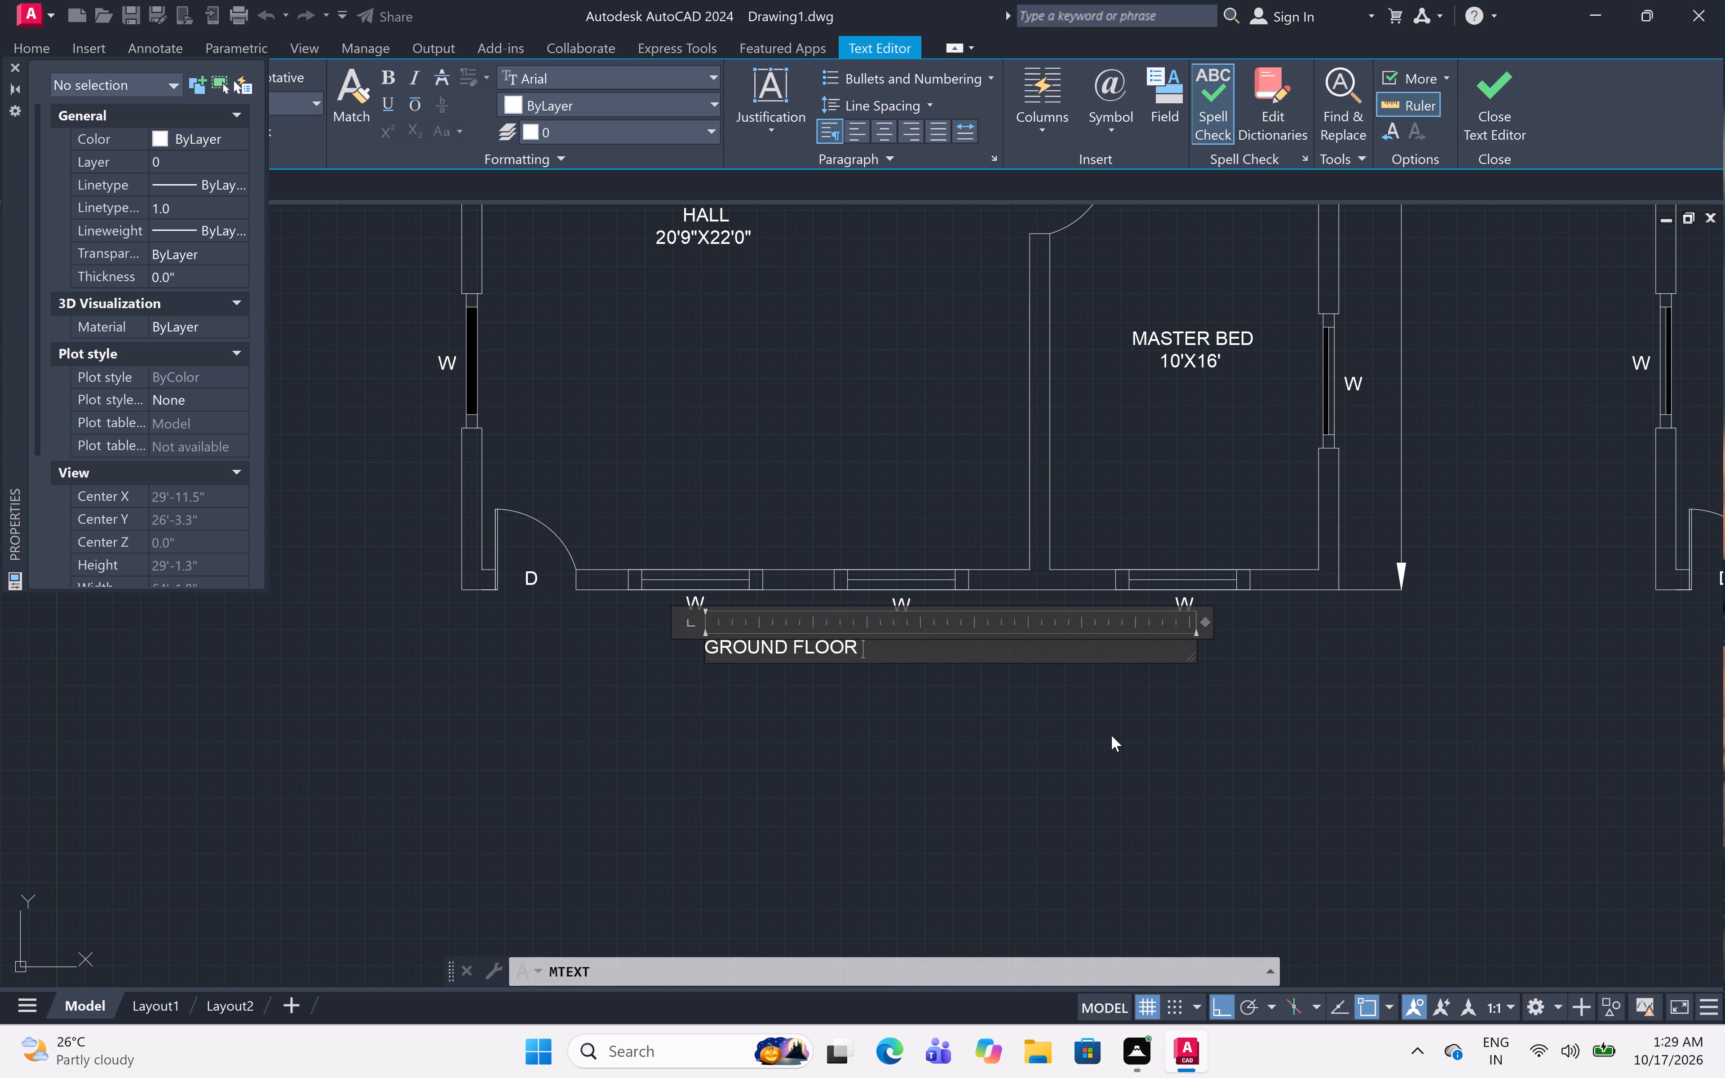
type("PLA")
key("n")
left_click(858, 731)
Set the GROUND FLOOR PLAN label's text height to 1'.
left_click(833, 650)
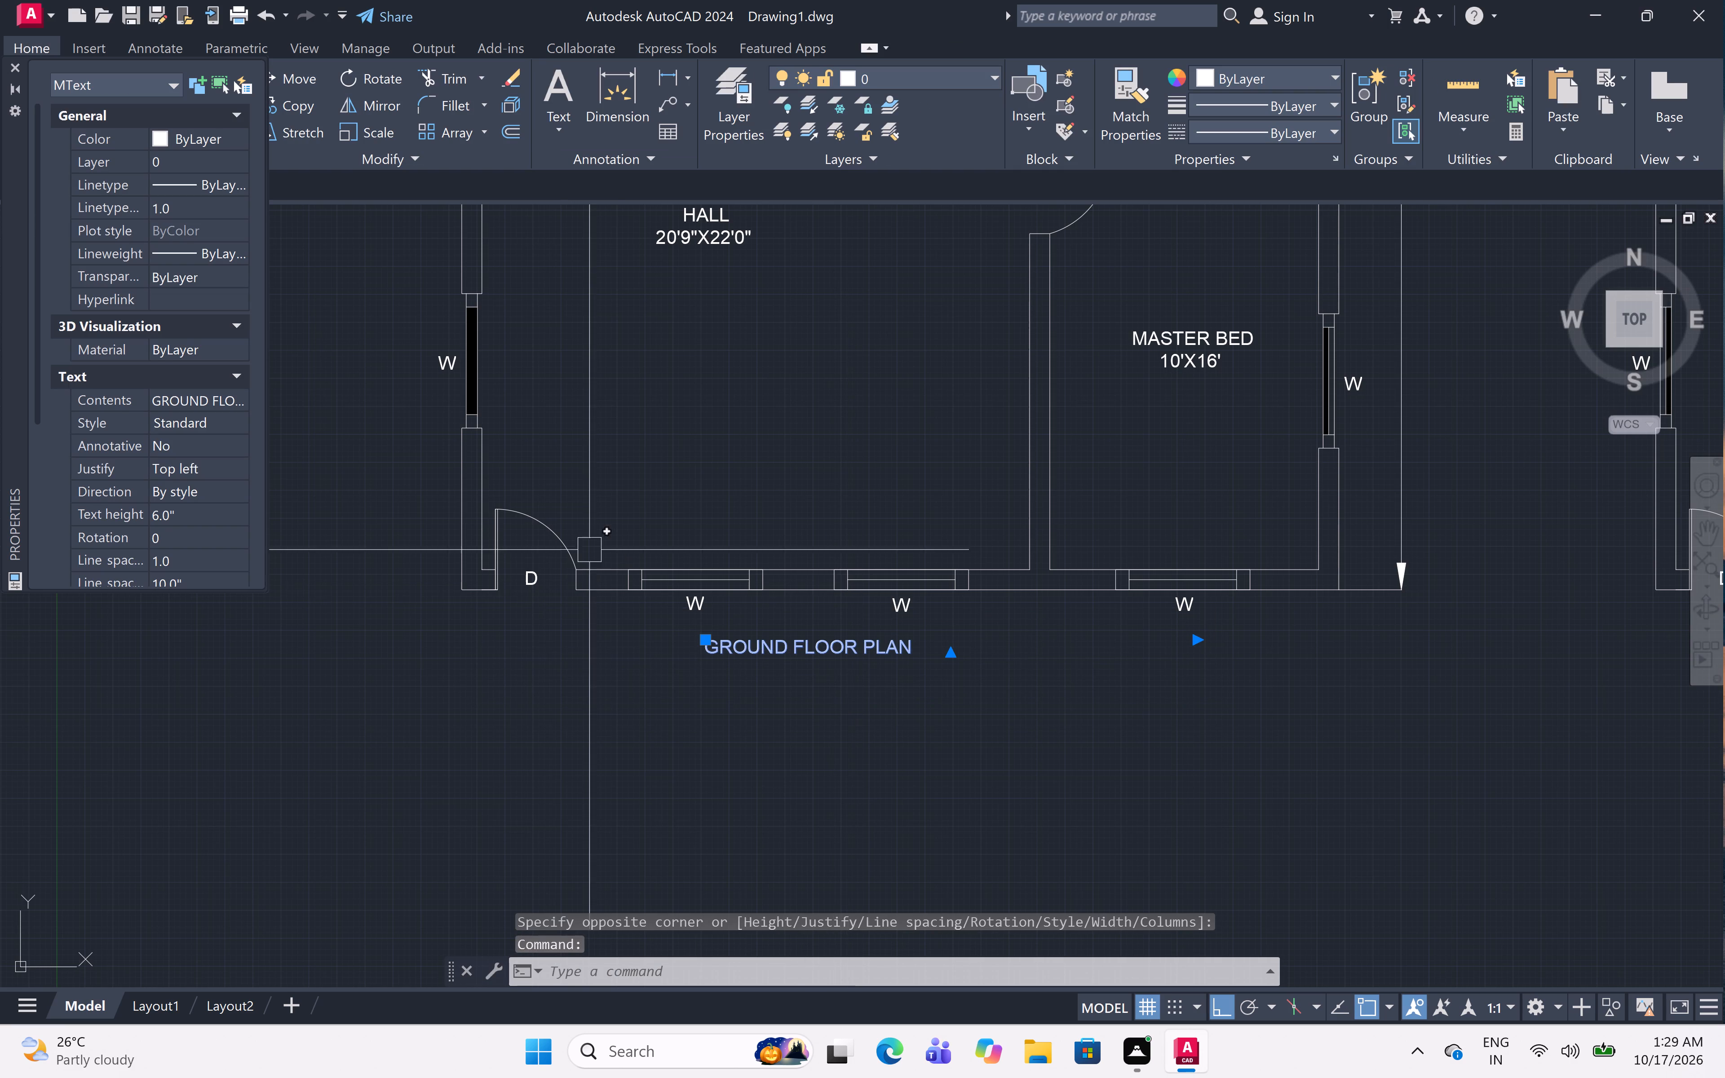
left_click(191, 511)
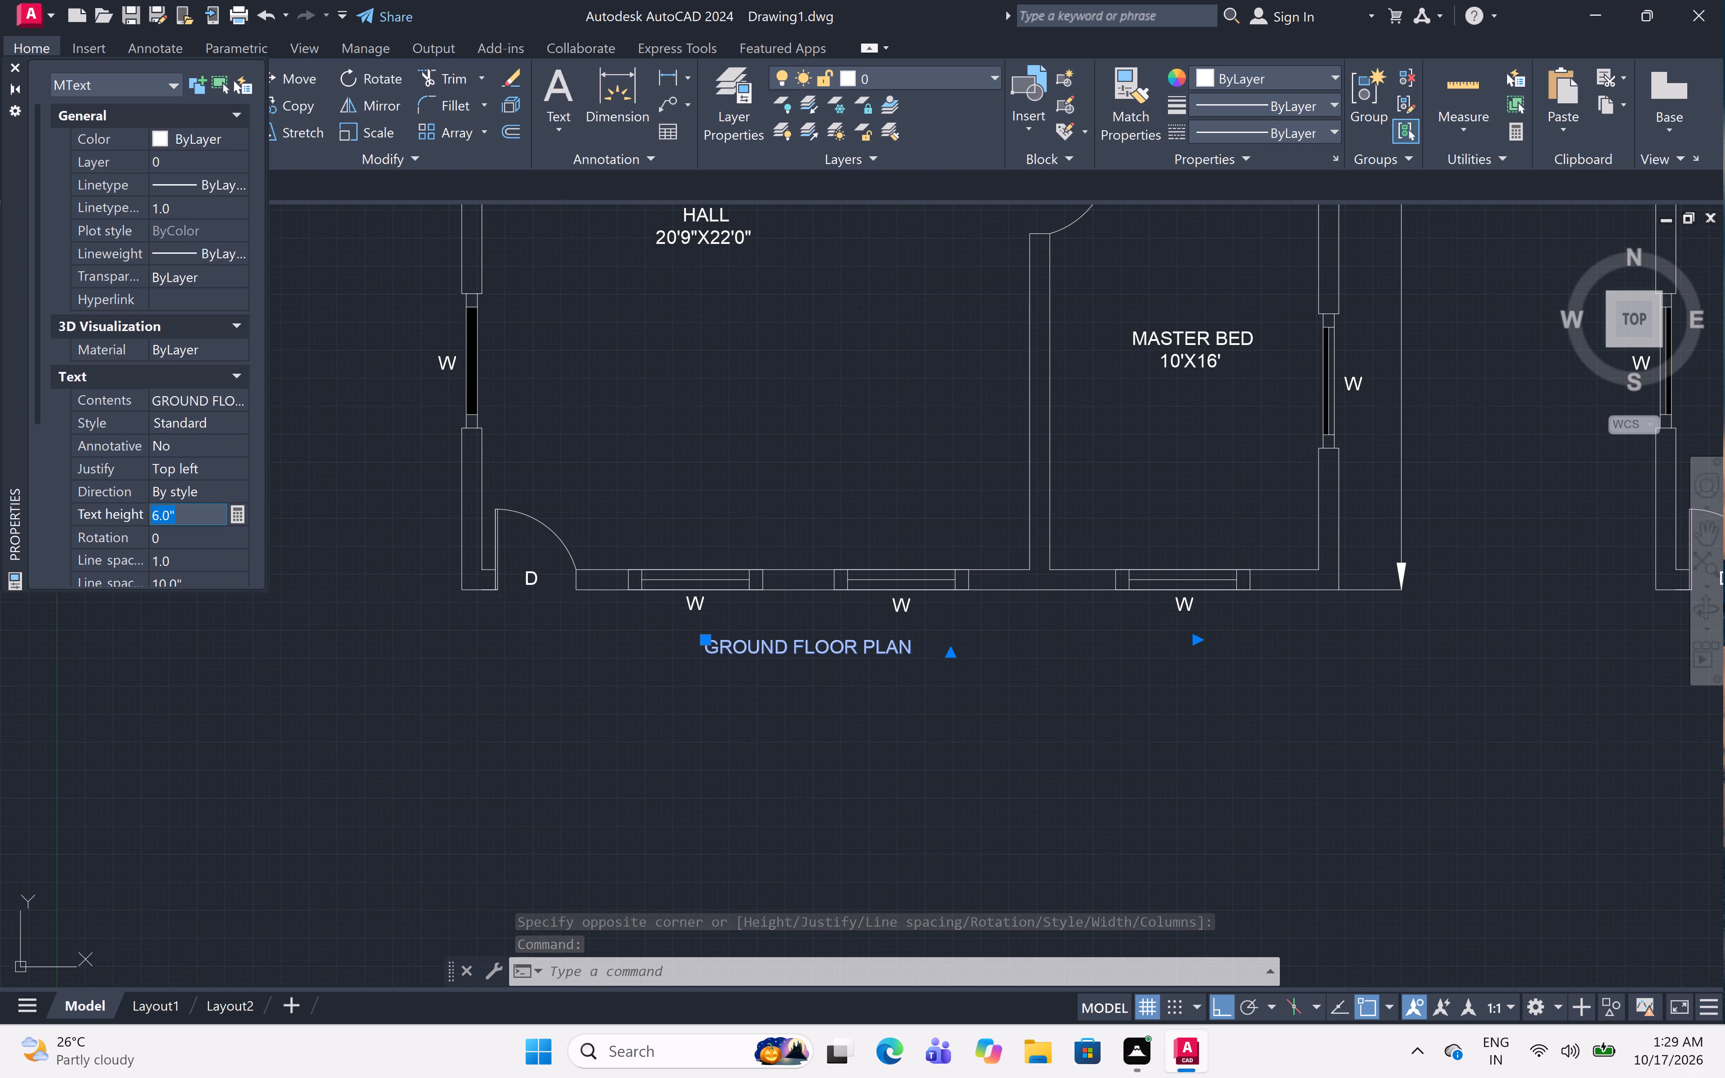
key("BackSpace")
key("1")
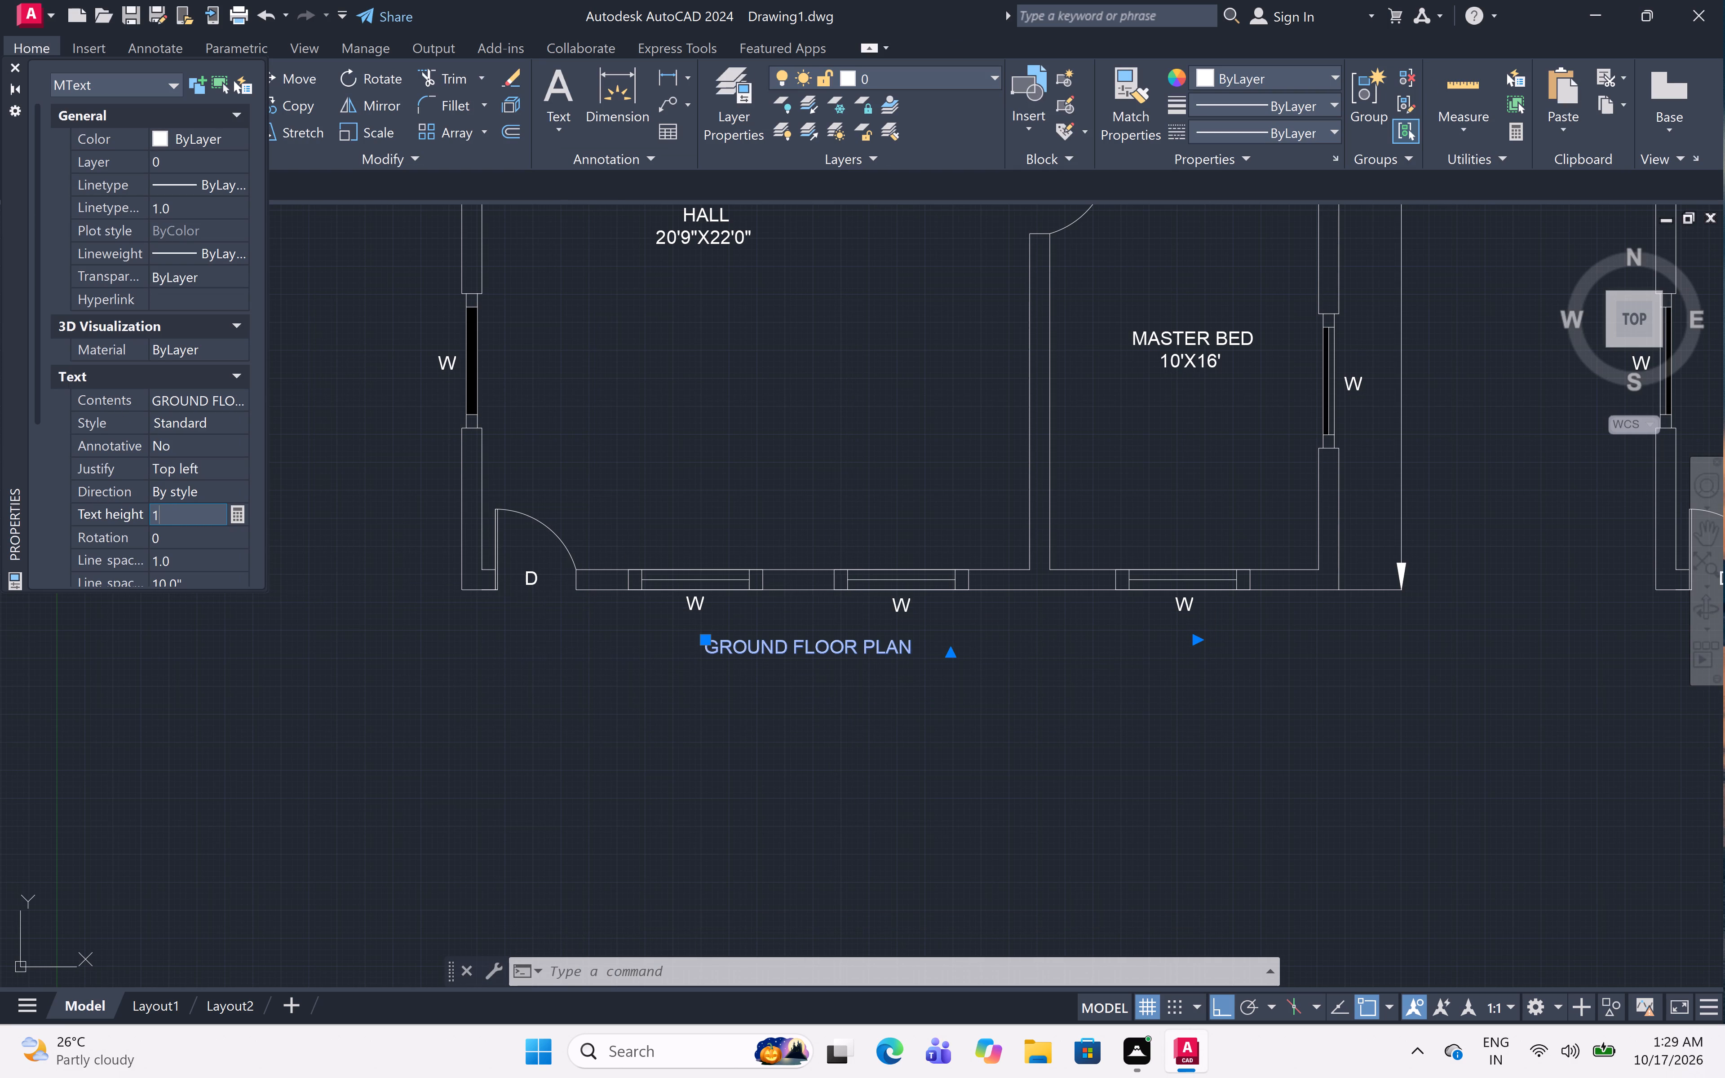
key("apostrophe")
left_click(584, 638)
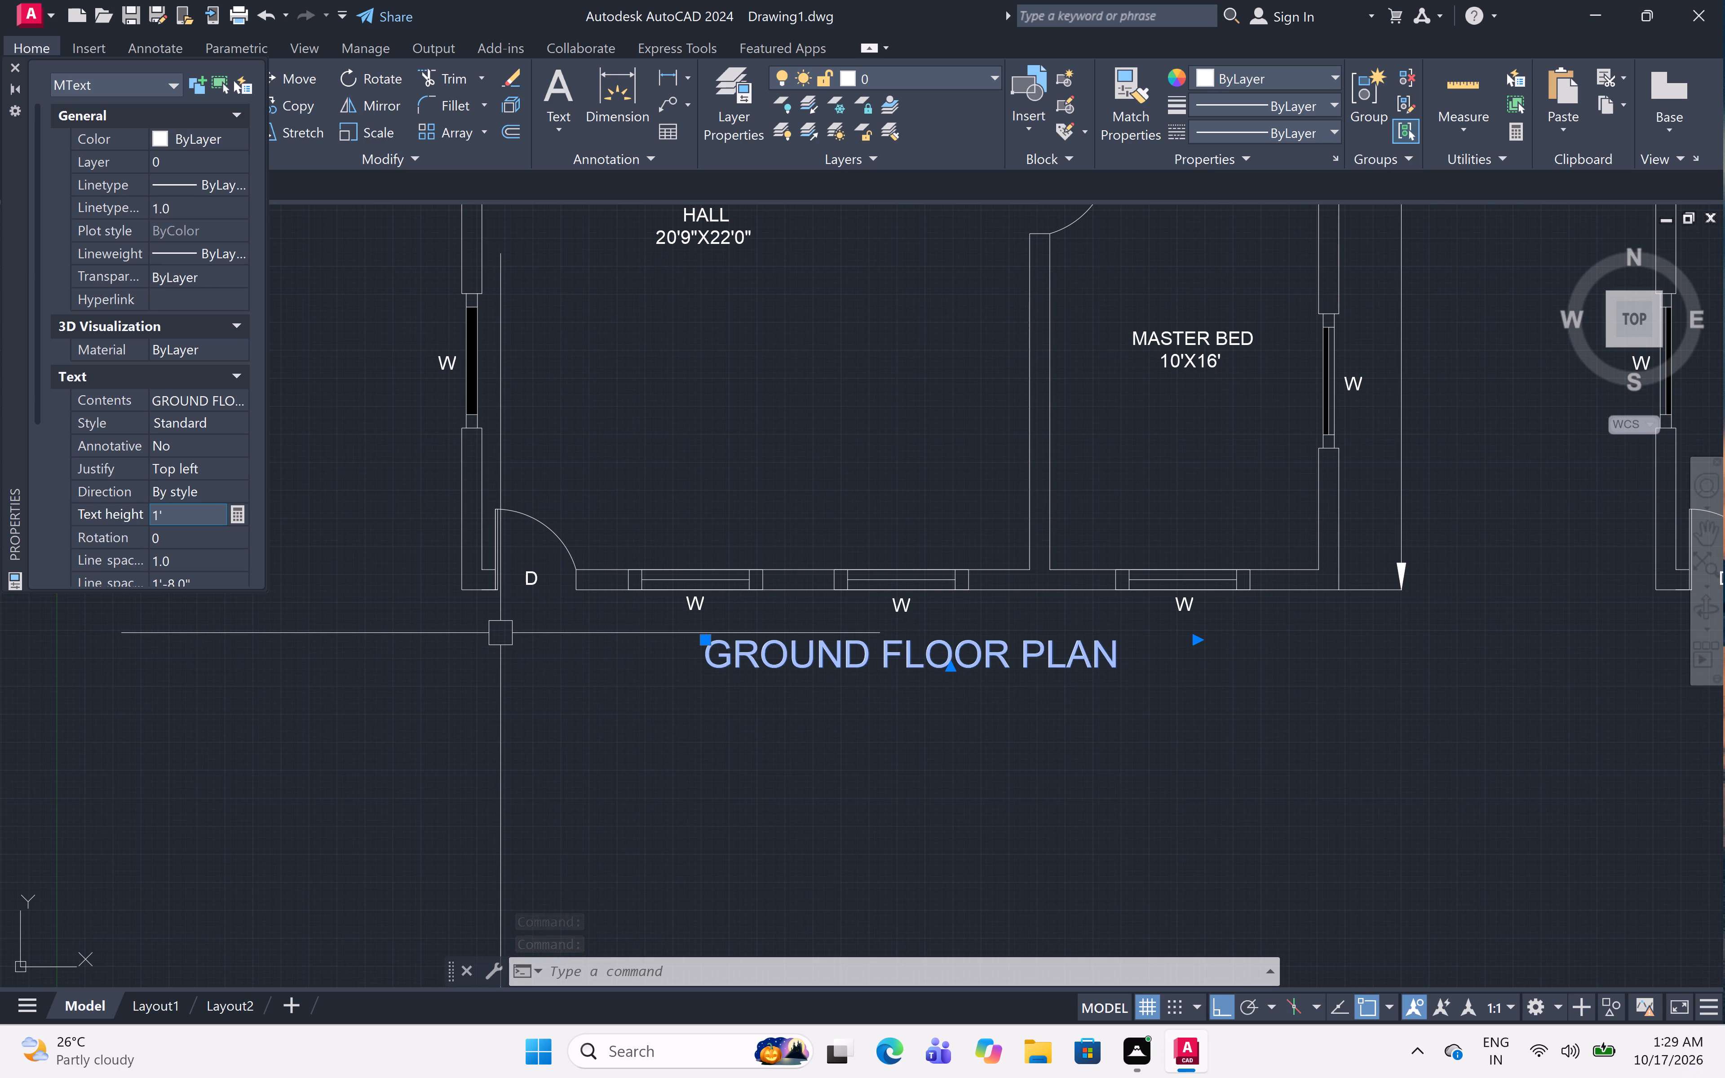
key("Escape")
Add the multiline text label FIRST FLOOR PLAN just below the bottom wall of the plan containing the LIVING and STUDY rooms.
scroll(532, 632, "down", 3)
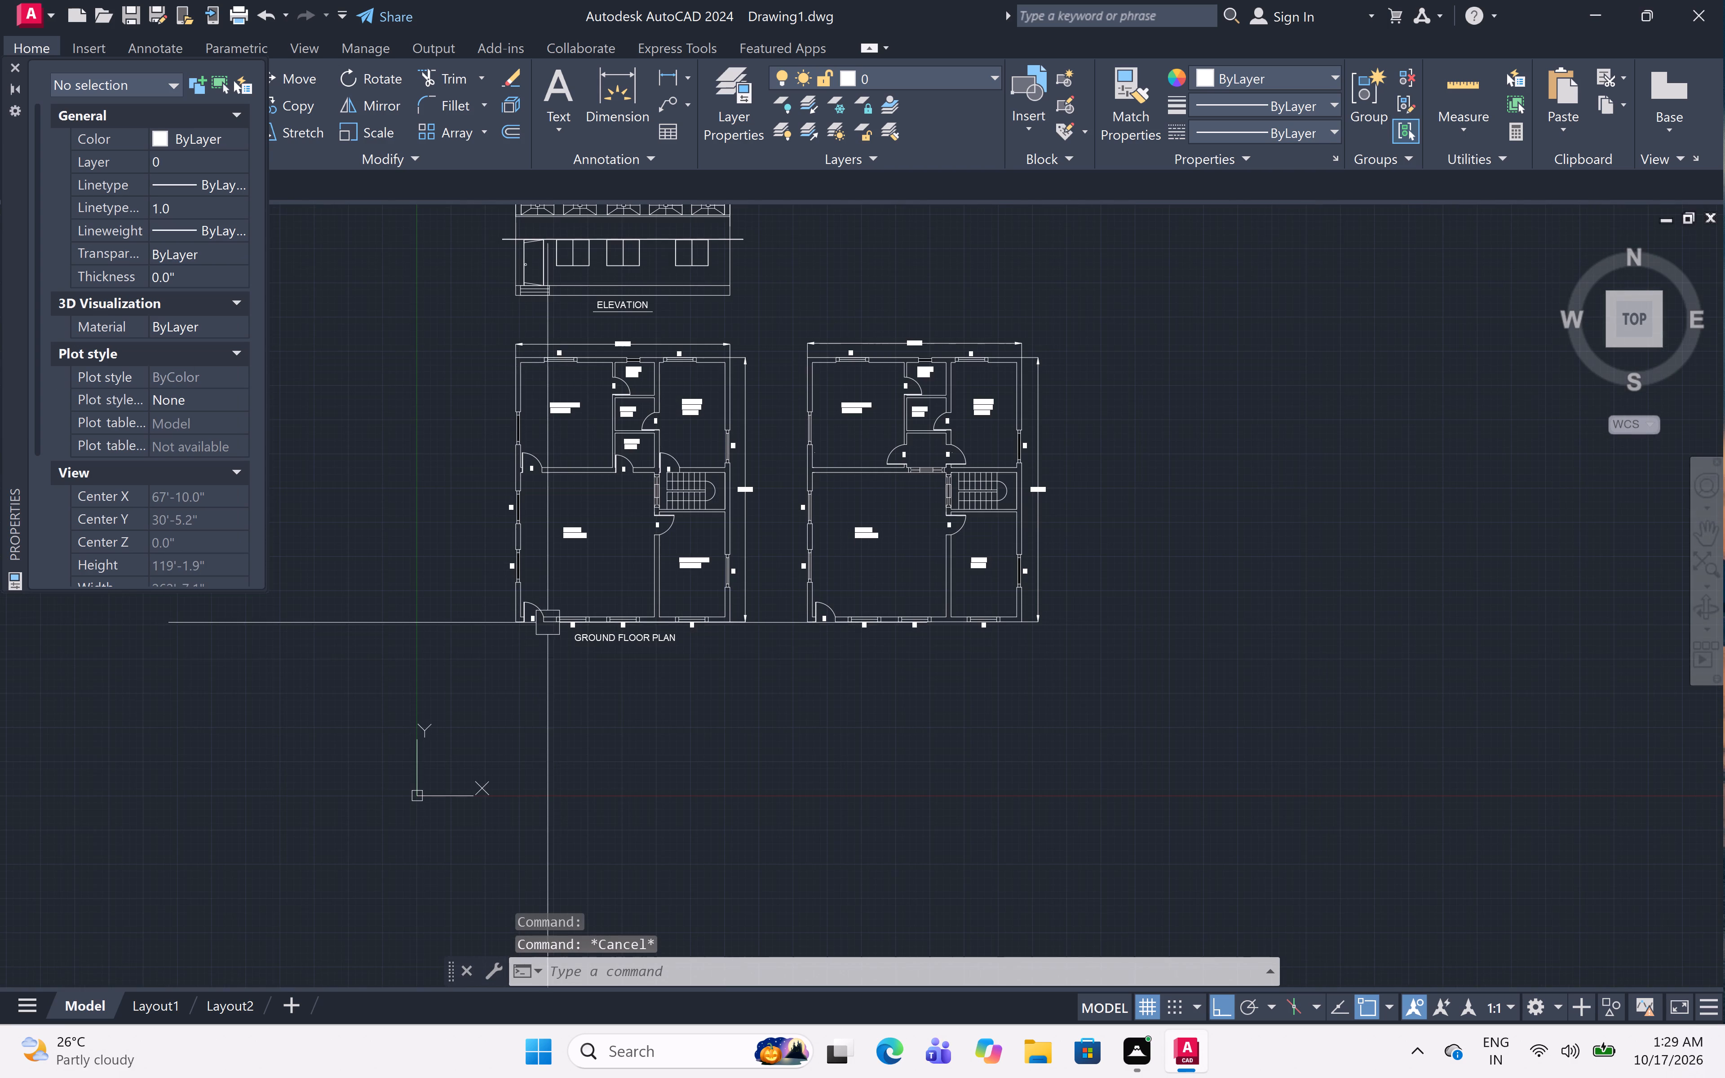
scroll(942, 636, "up", 3)
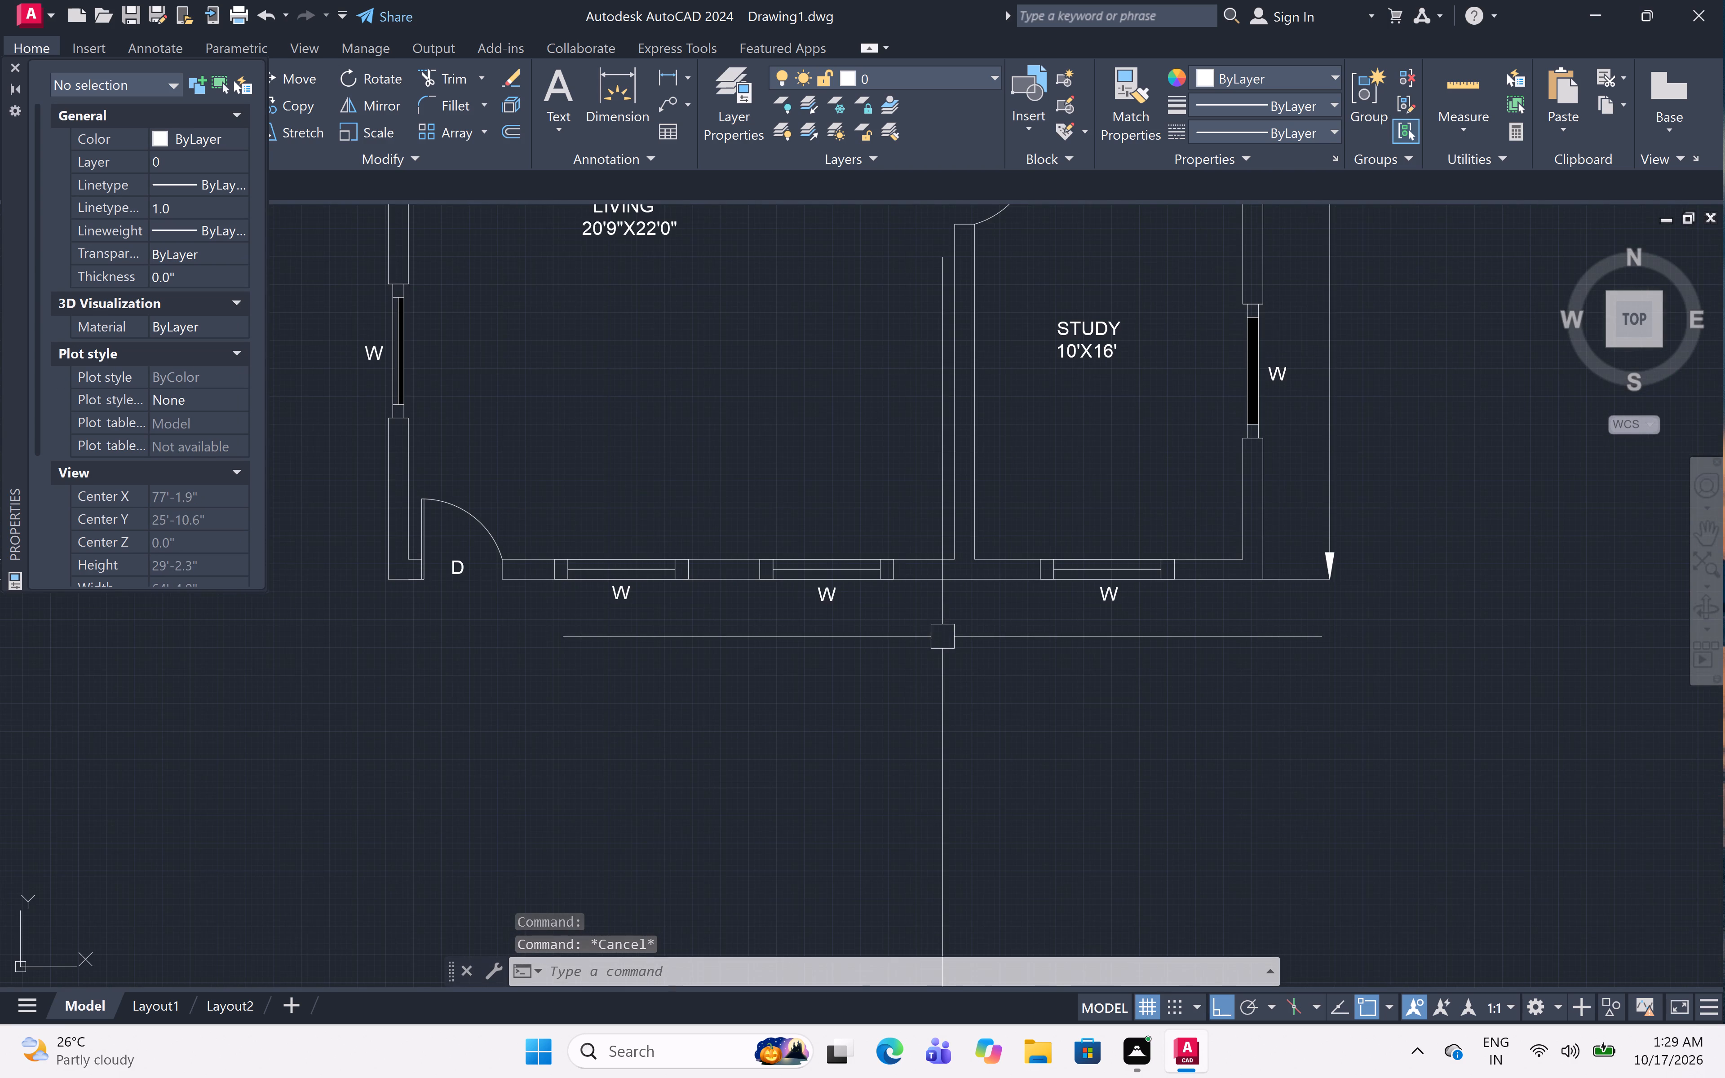
type("MT")
key("space")
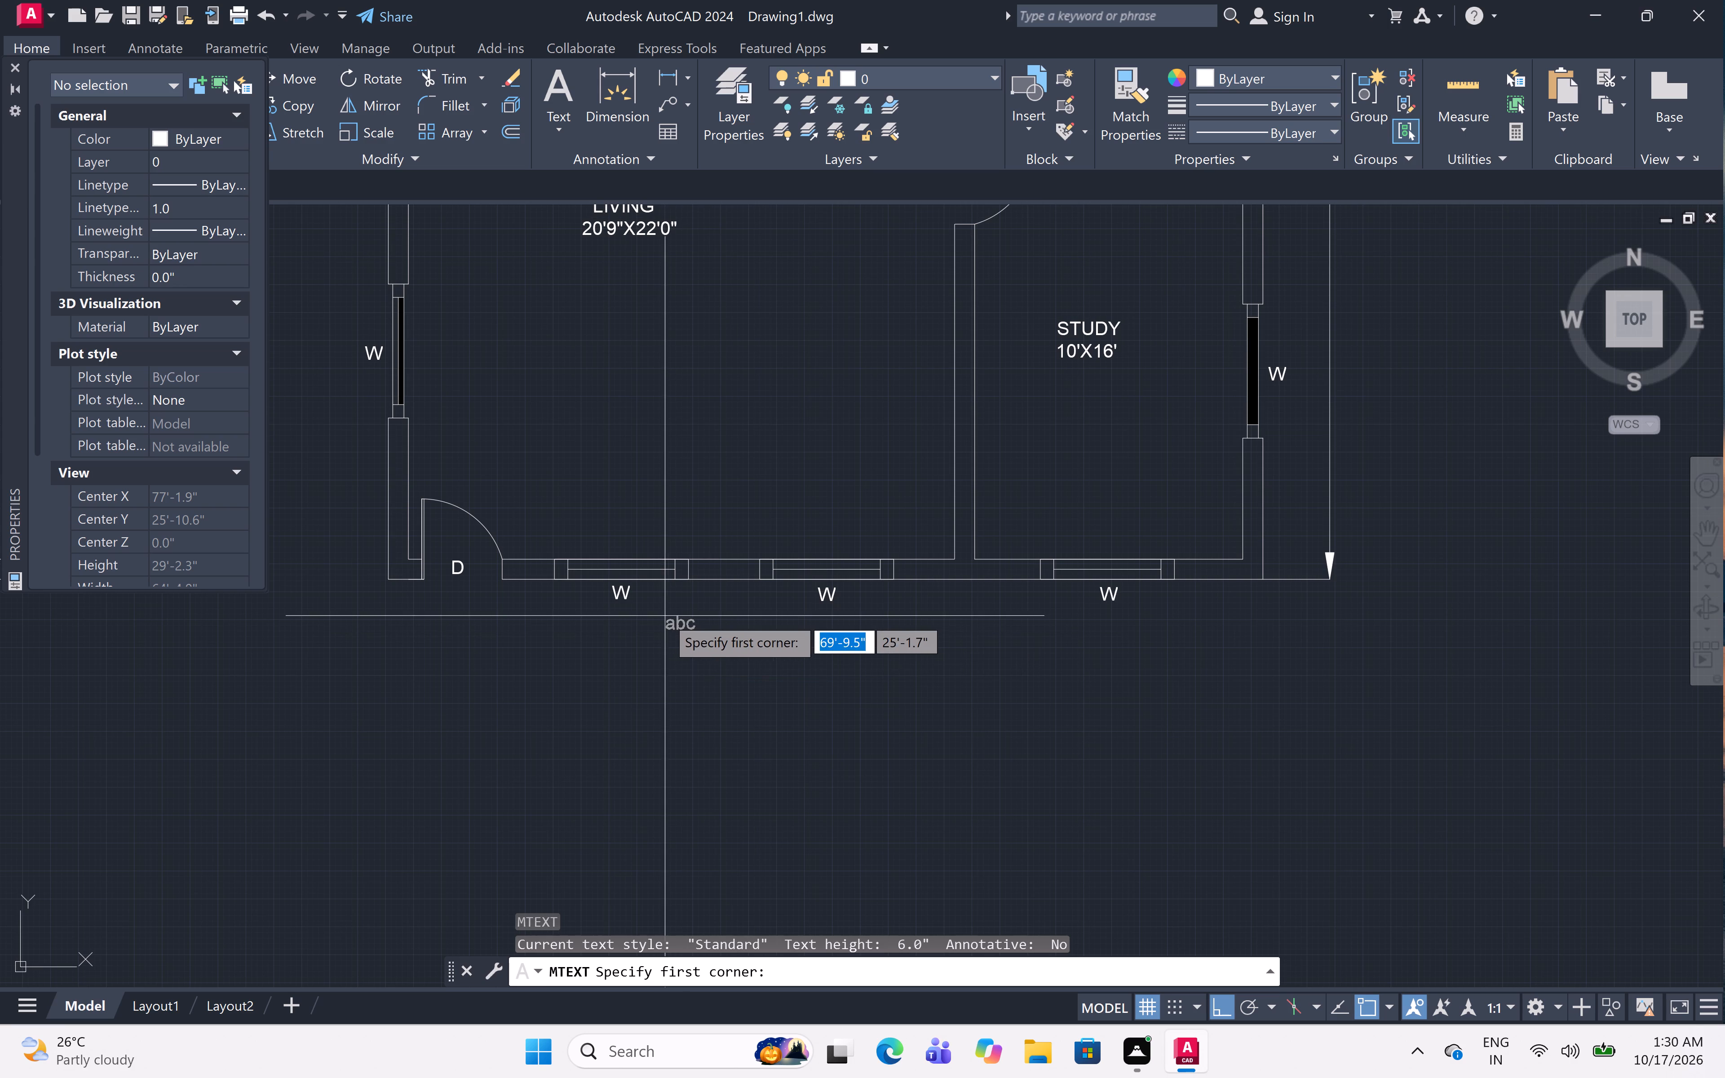
left_click(641, 631)
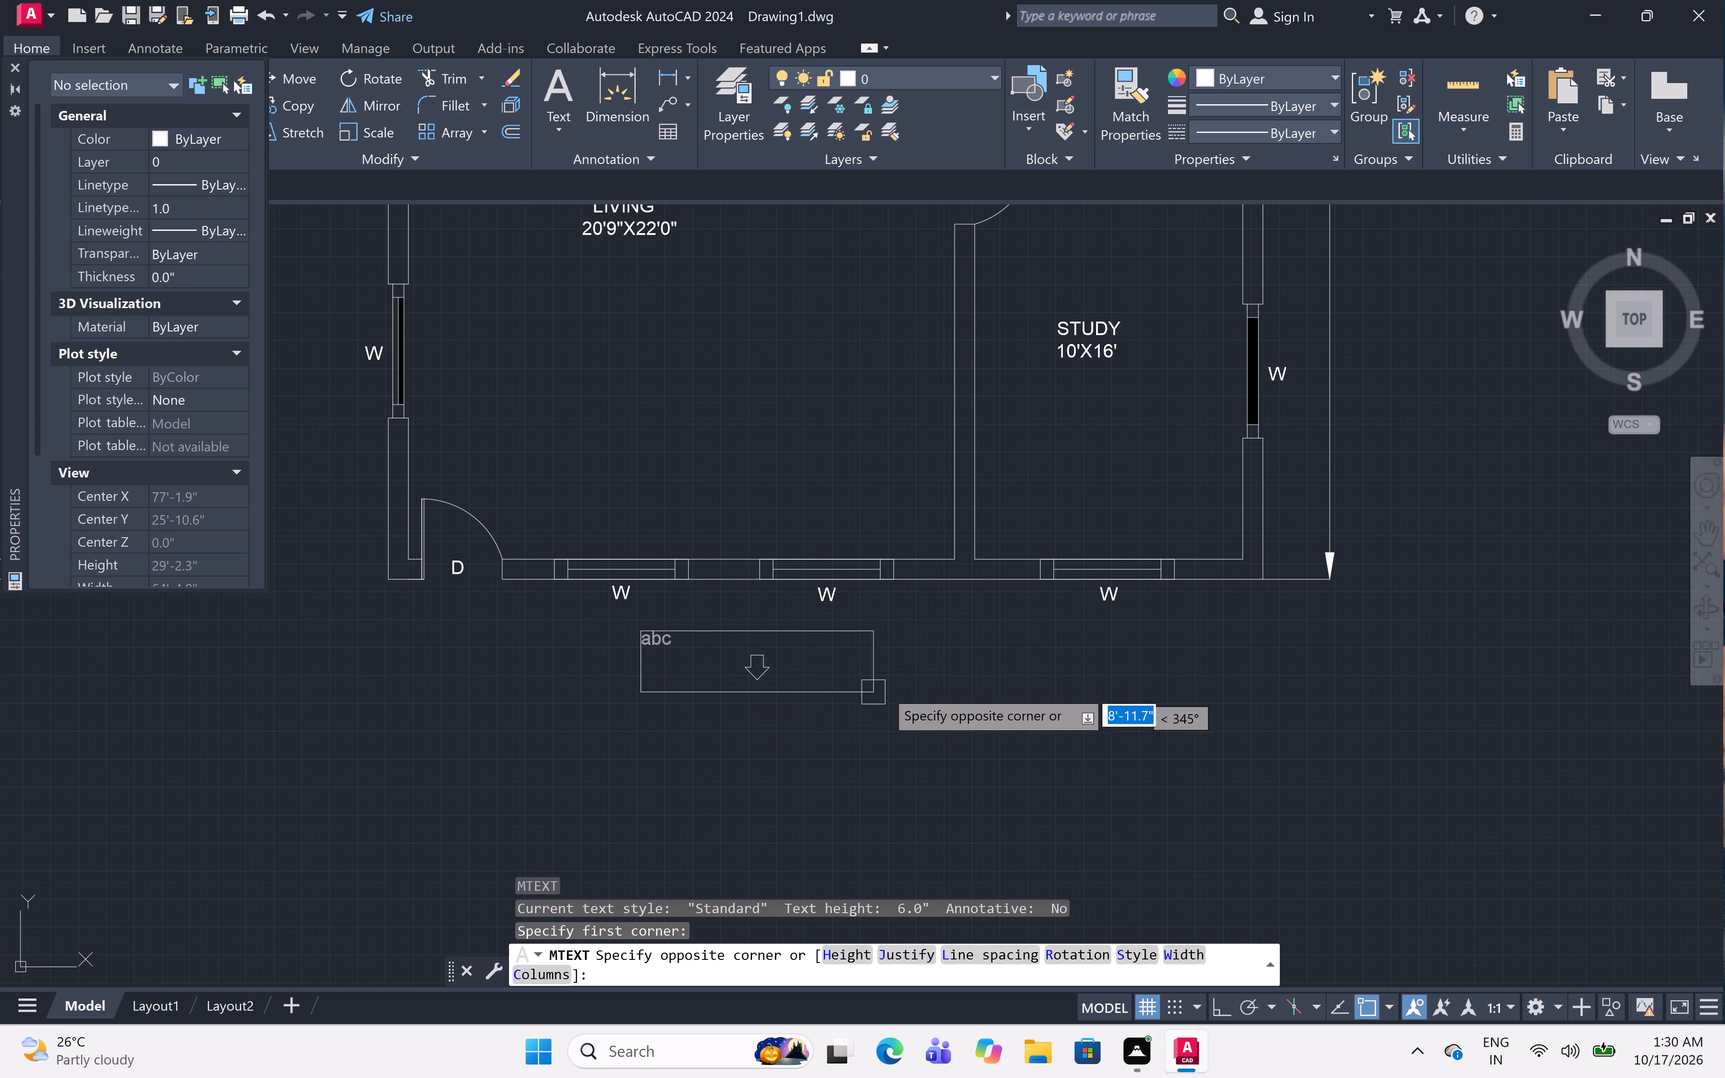
left_click(1047, 689)
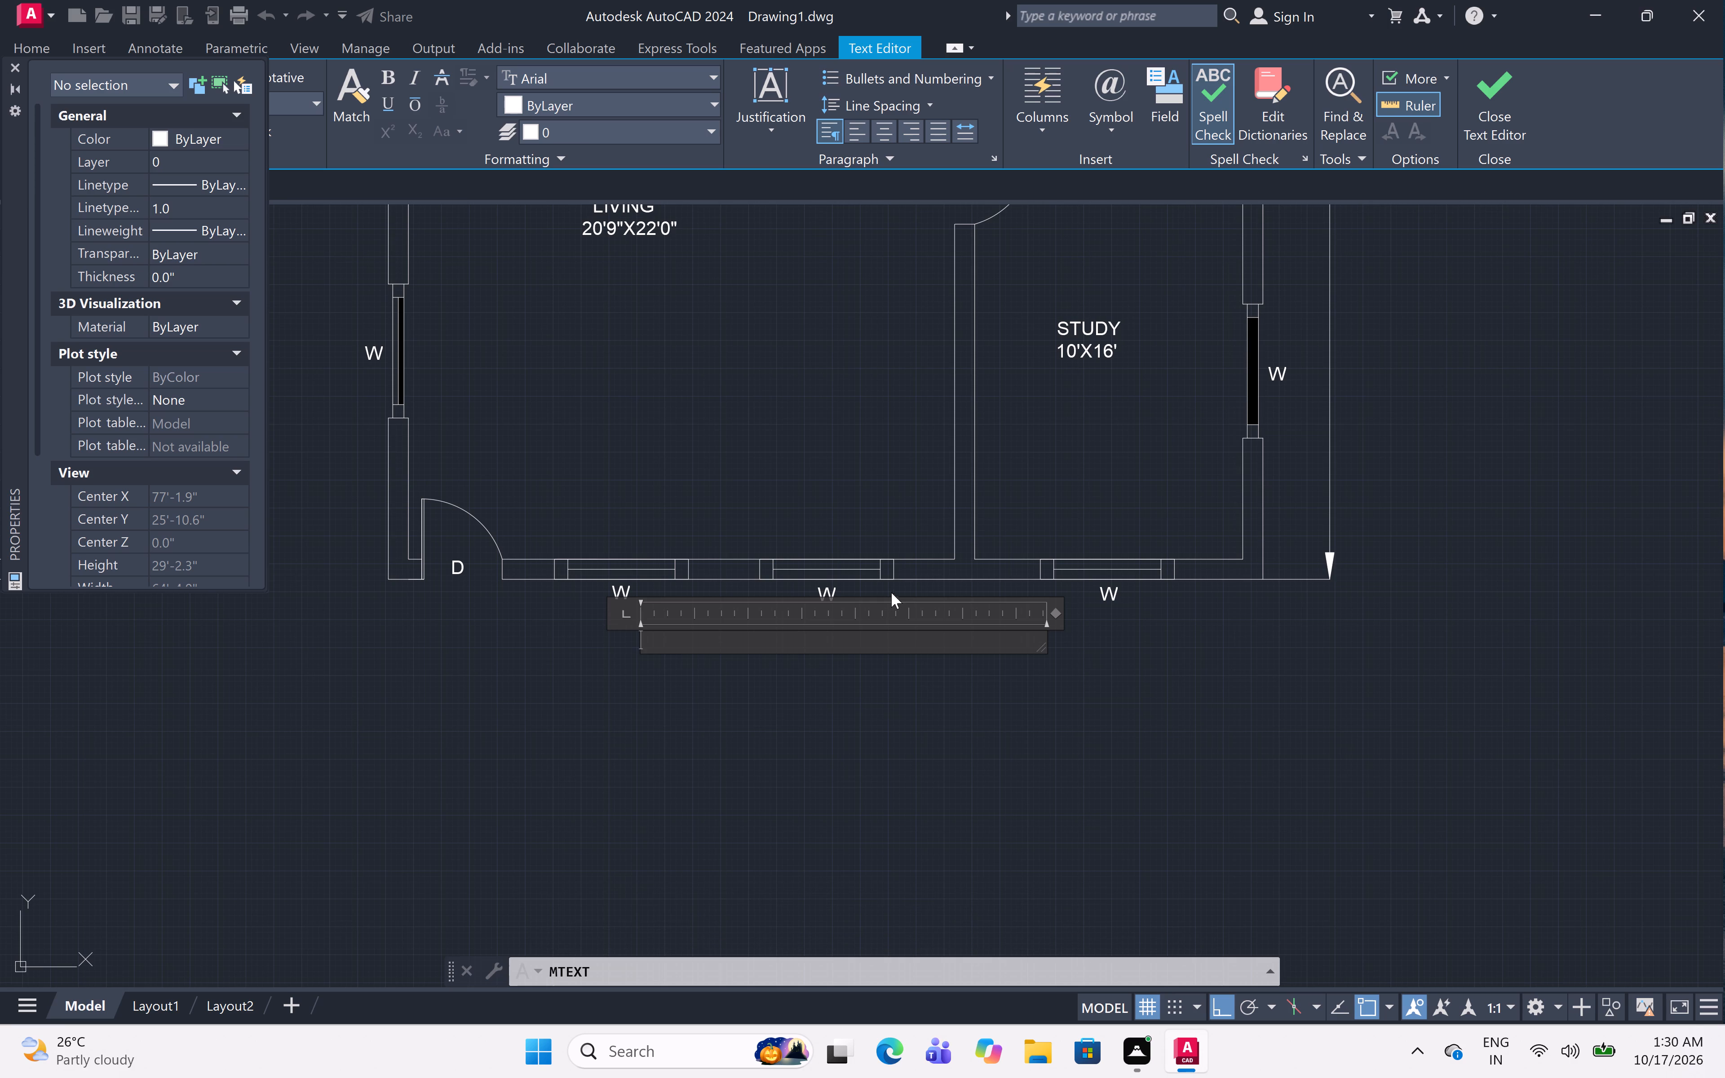
key("f")
key("i")
type("RST")
key("space")
type("FLO")
type("OR")
key("space")
type("PLAN")
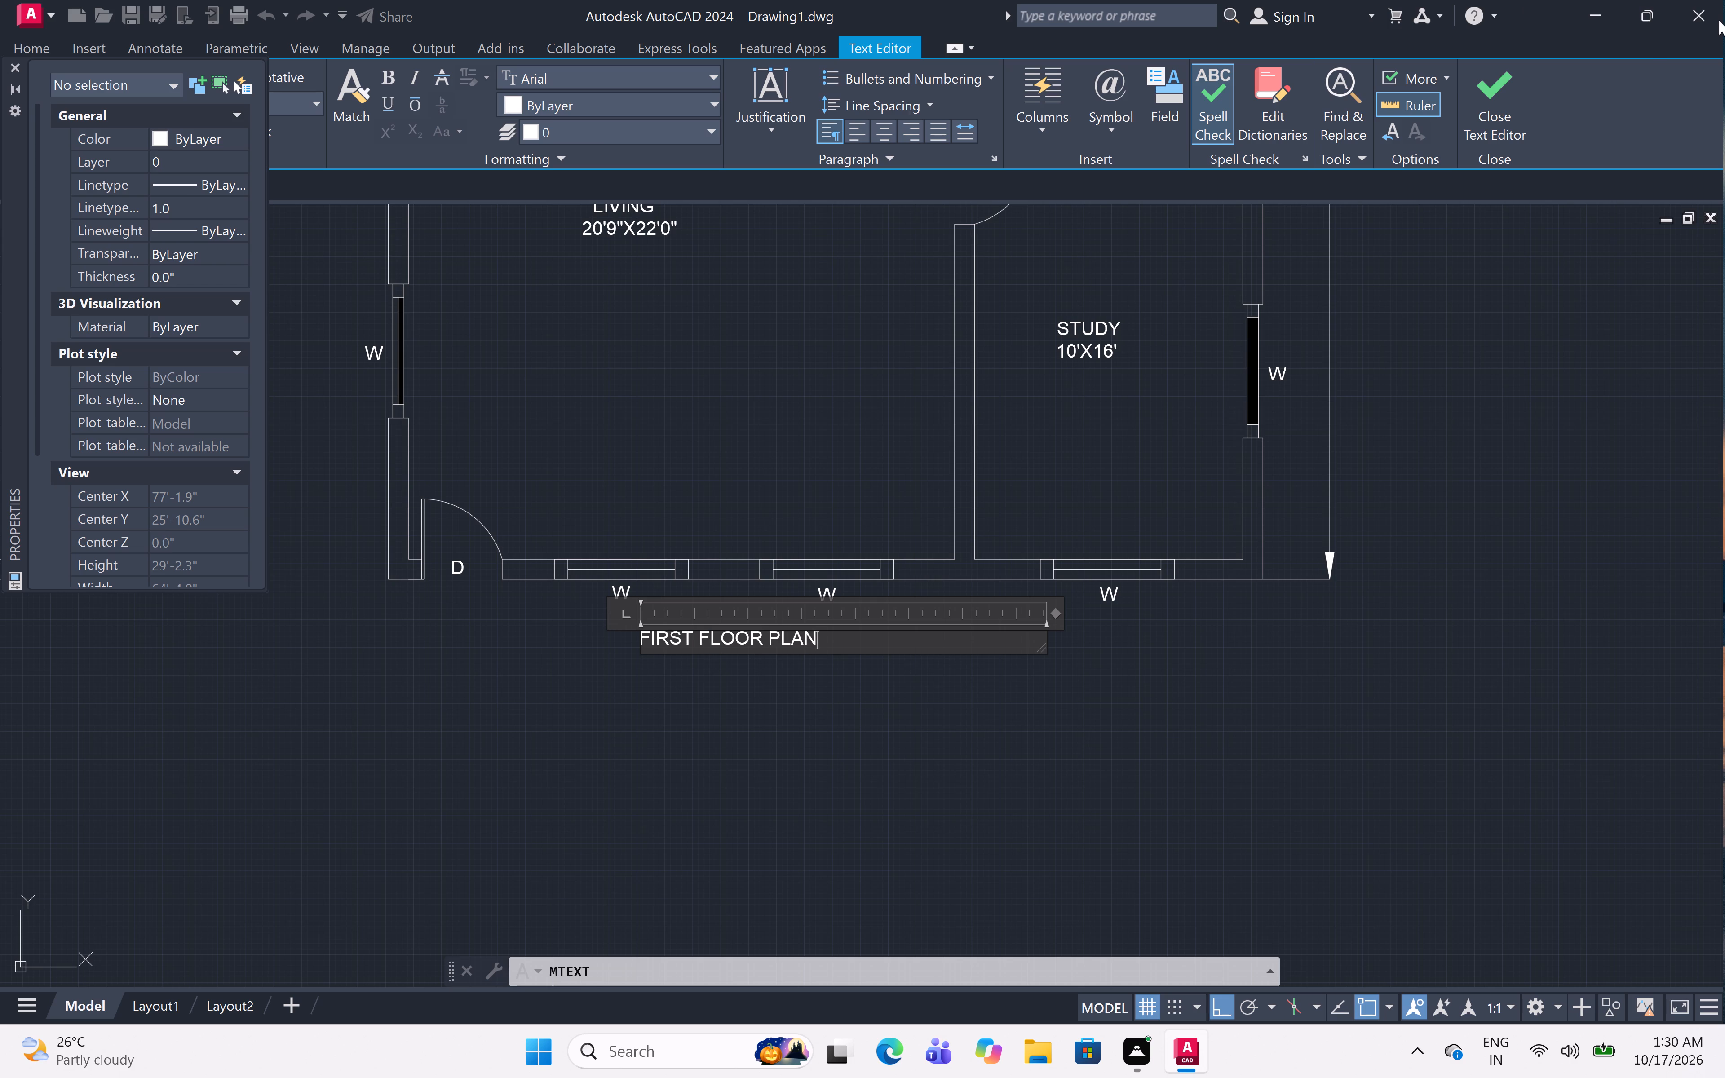
left_click(725, 713)
Set the FIRST FLOOR PLAN label's text height to 1'.
left_click(710, 633)
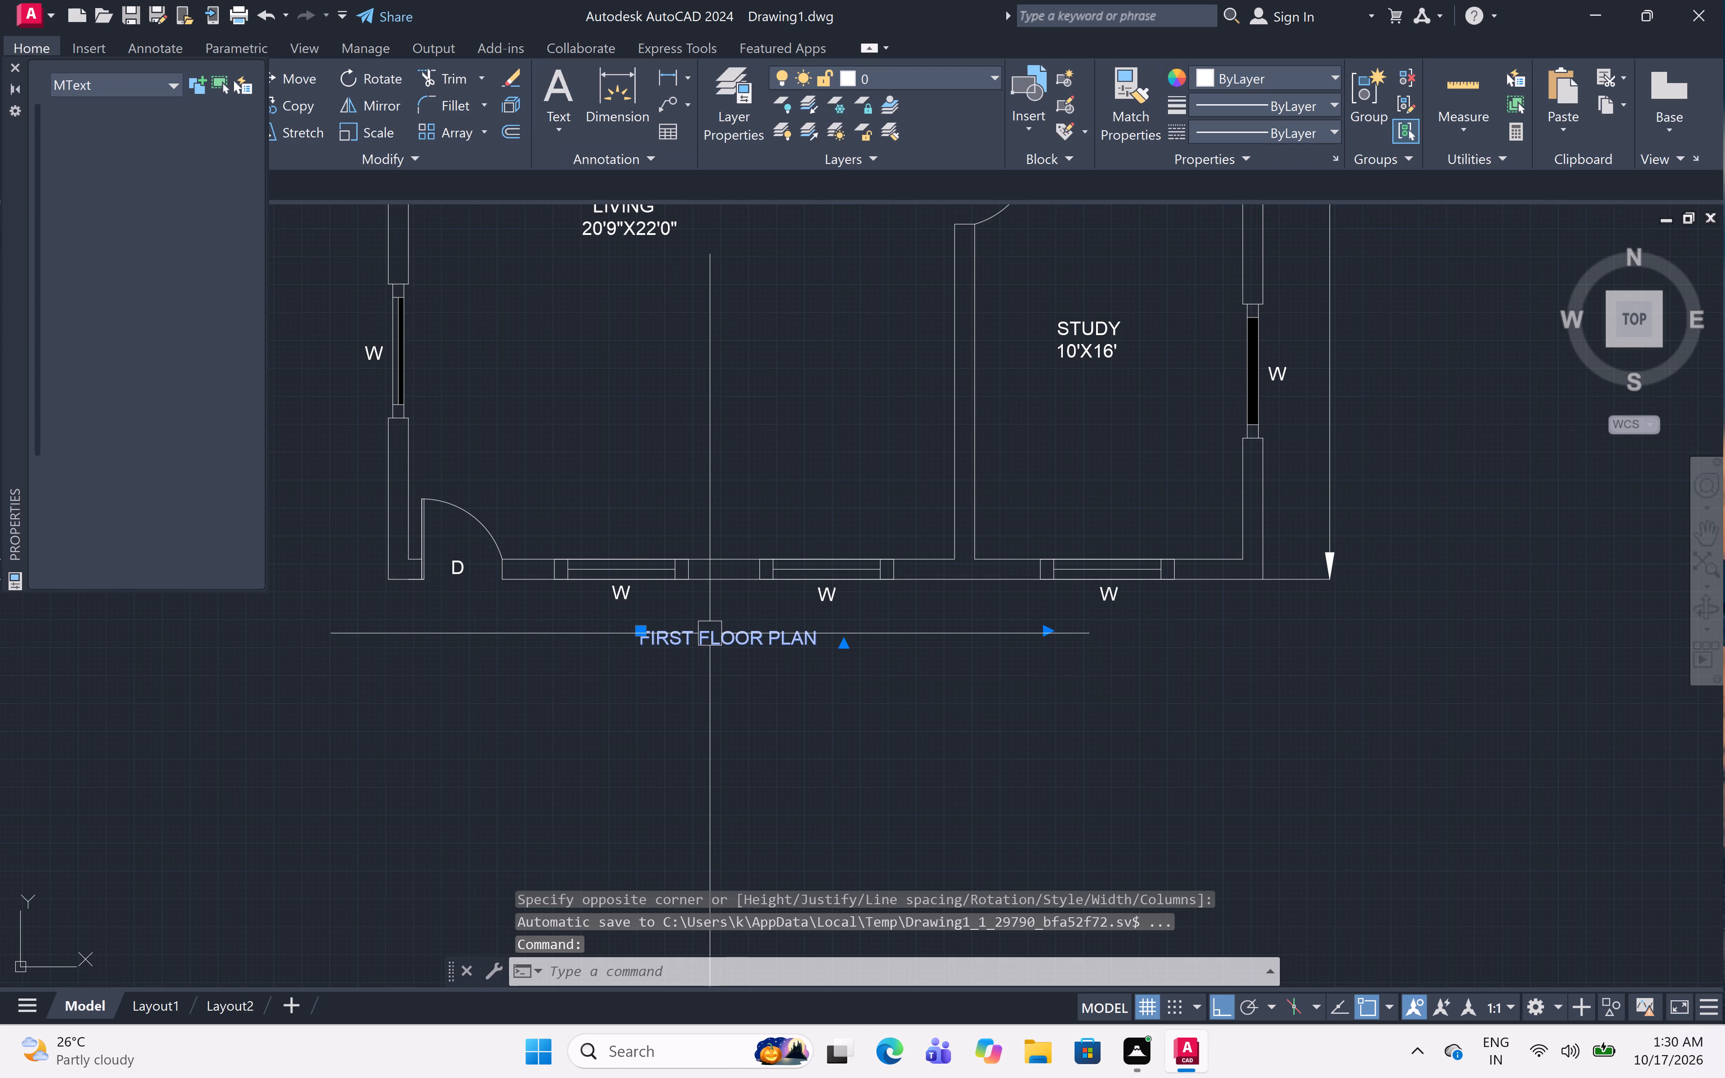
right_click(734, 479)
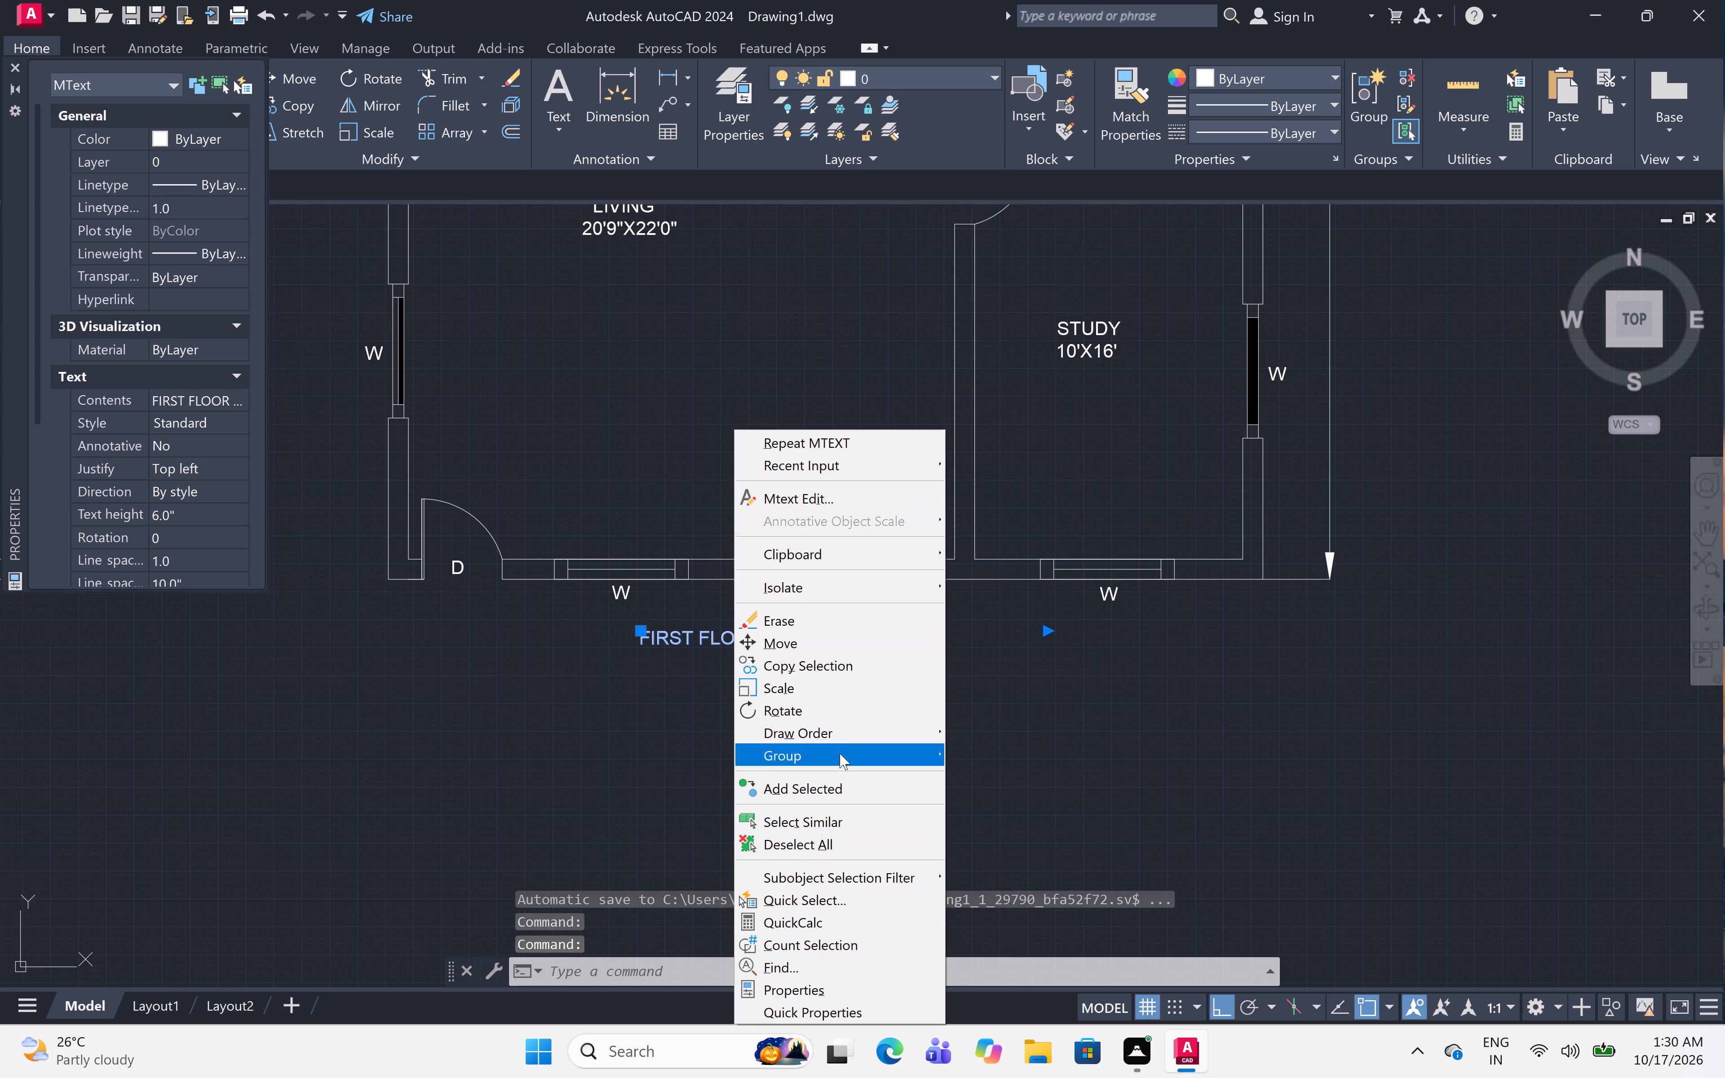
left_click(844, 985)
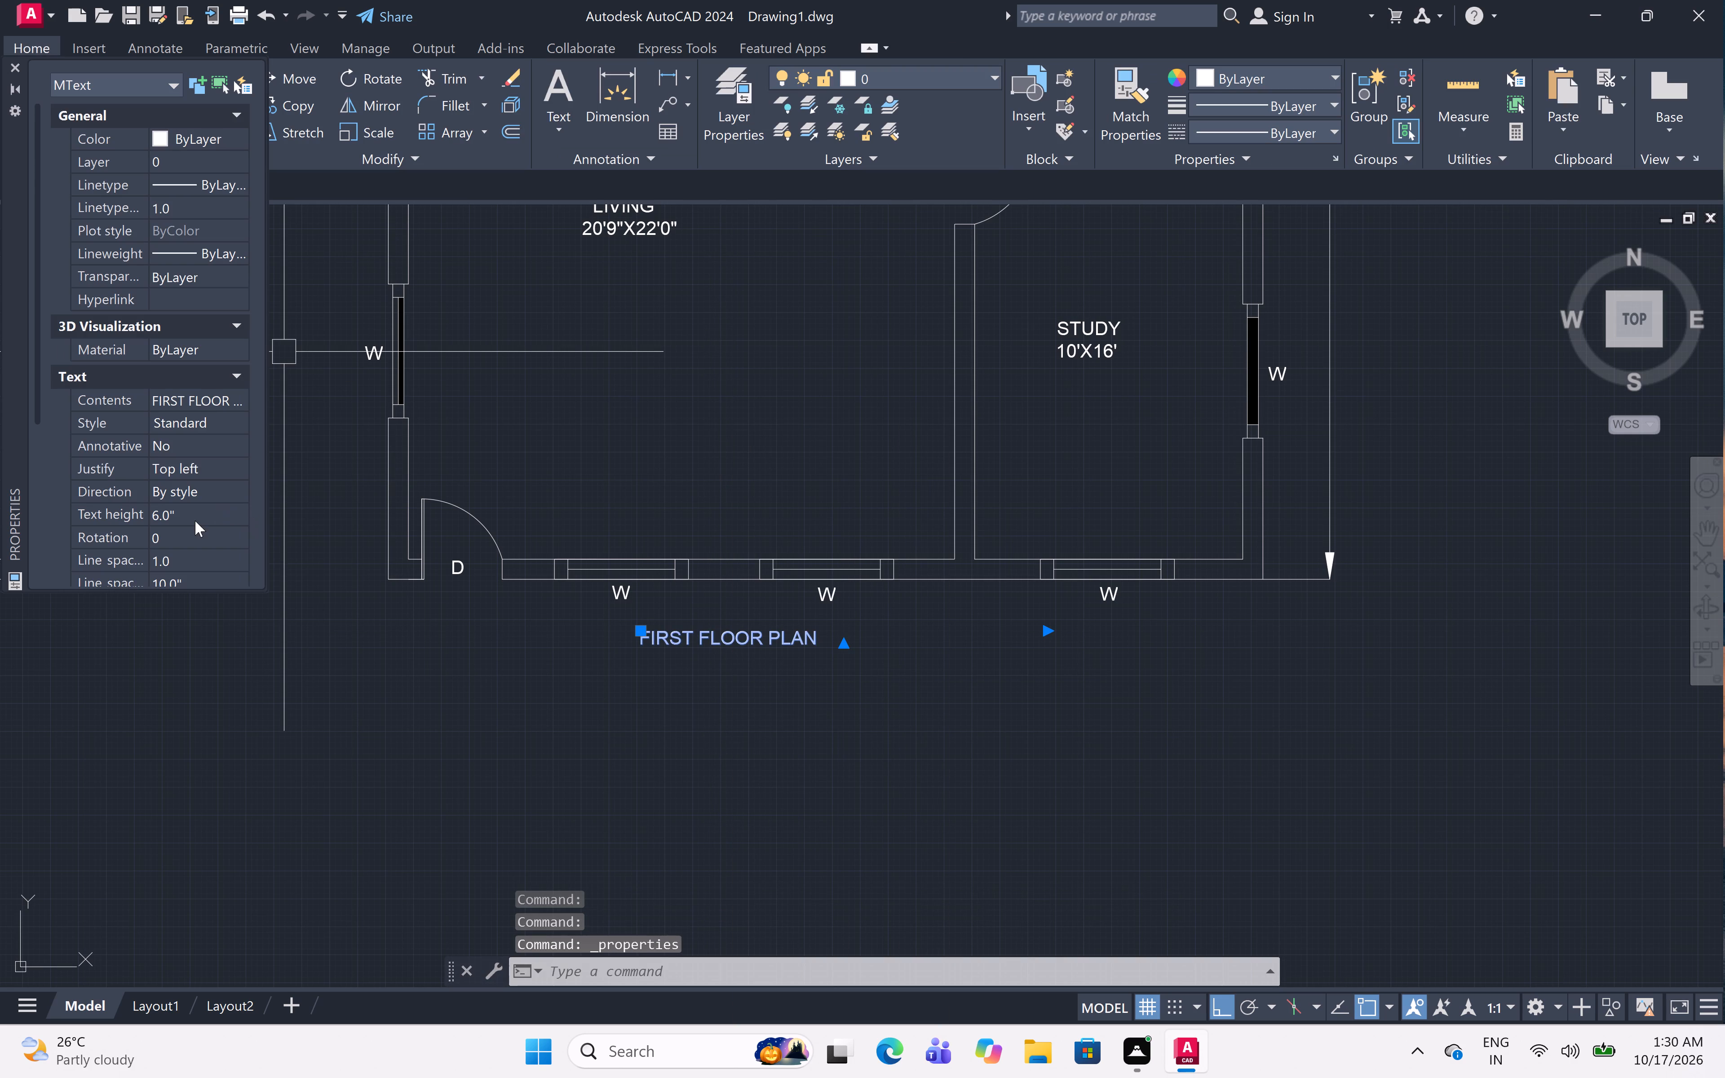
left_click(194, 516)
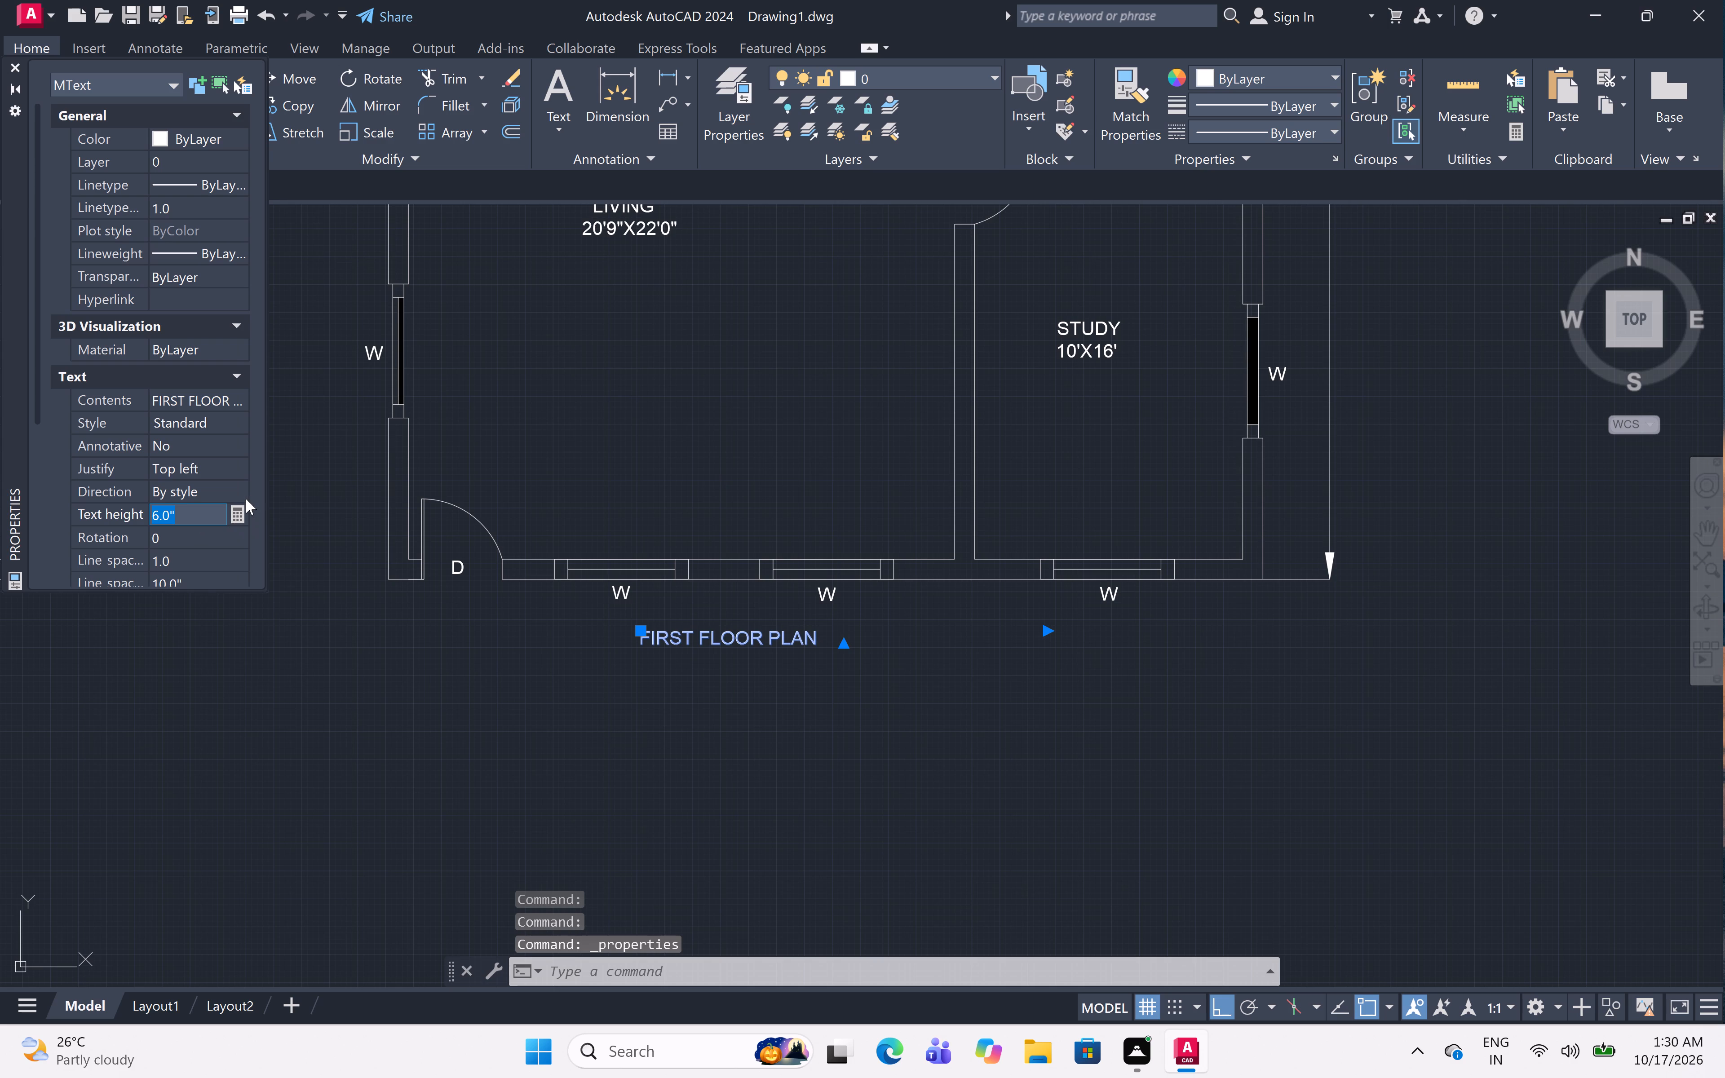
key("BackSpace")
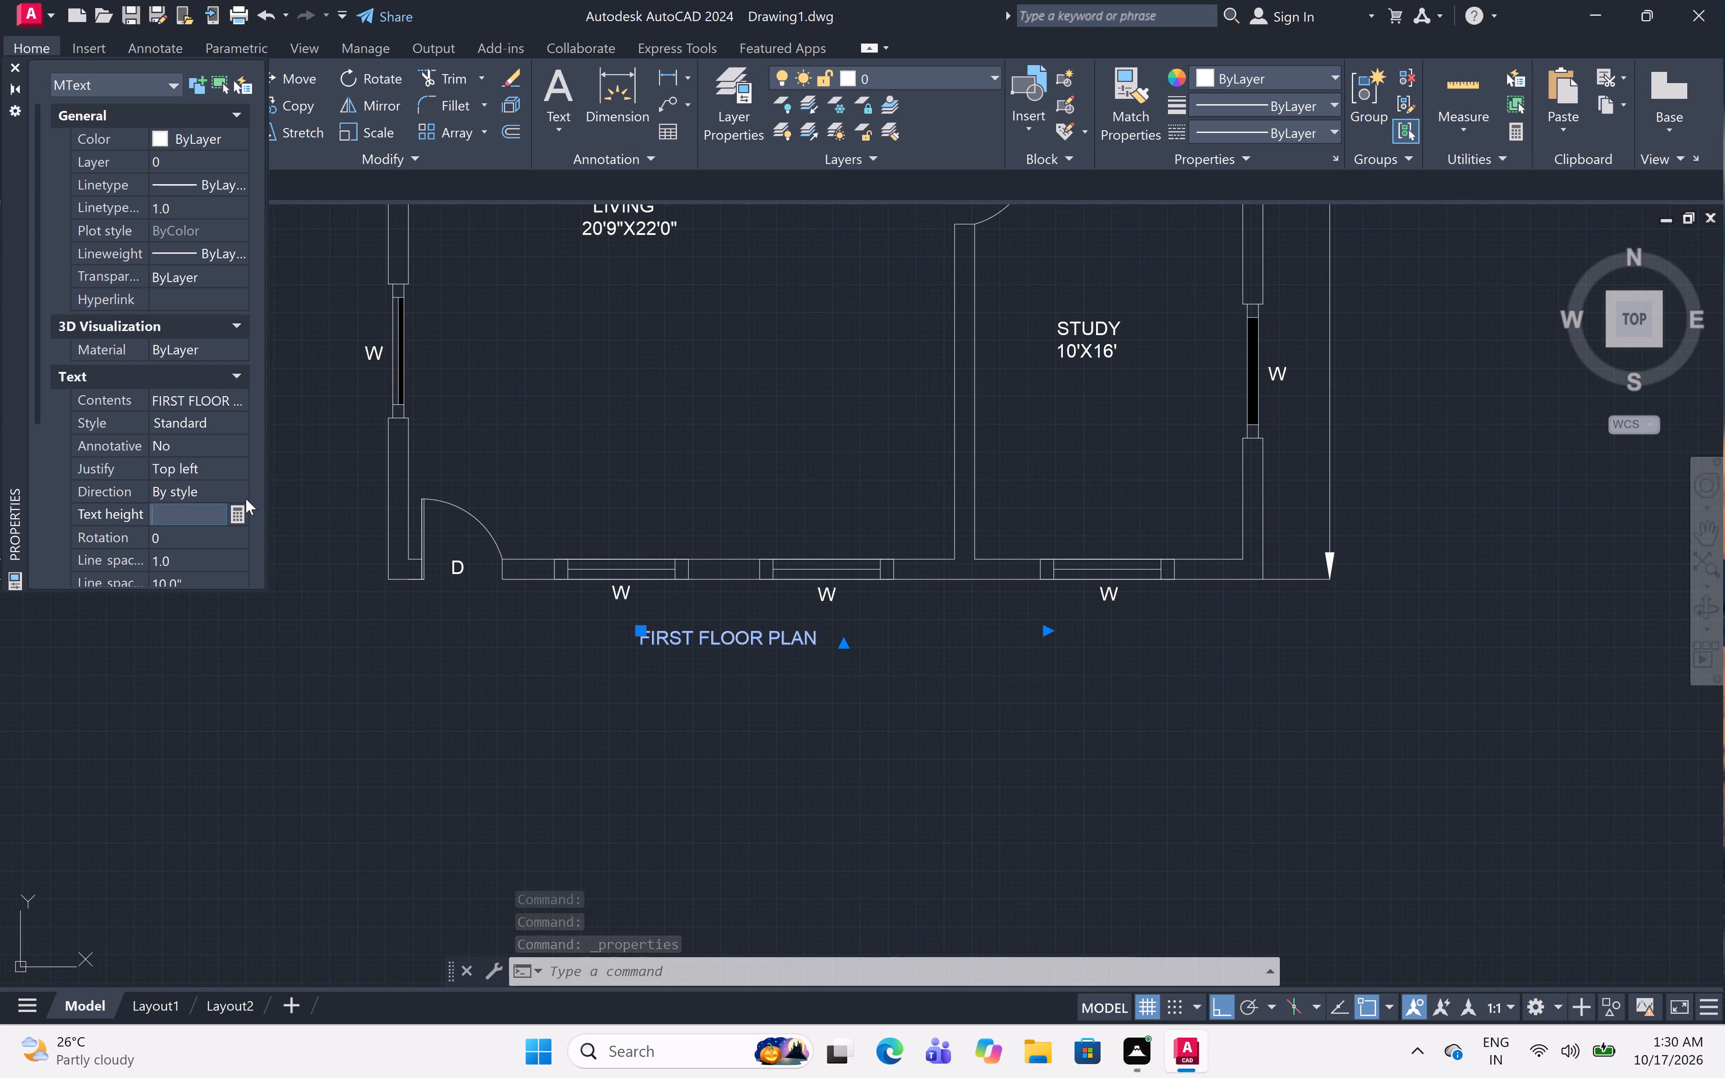
key("1")
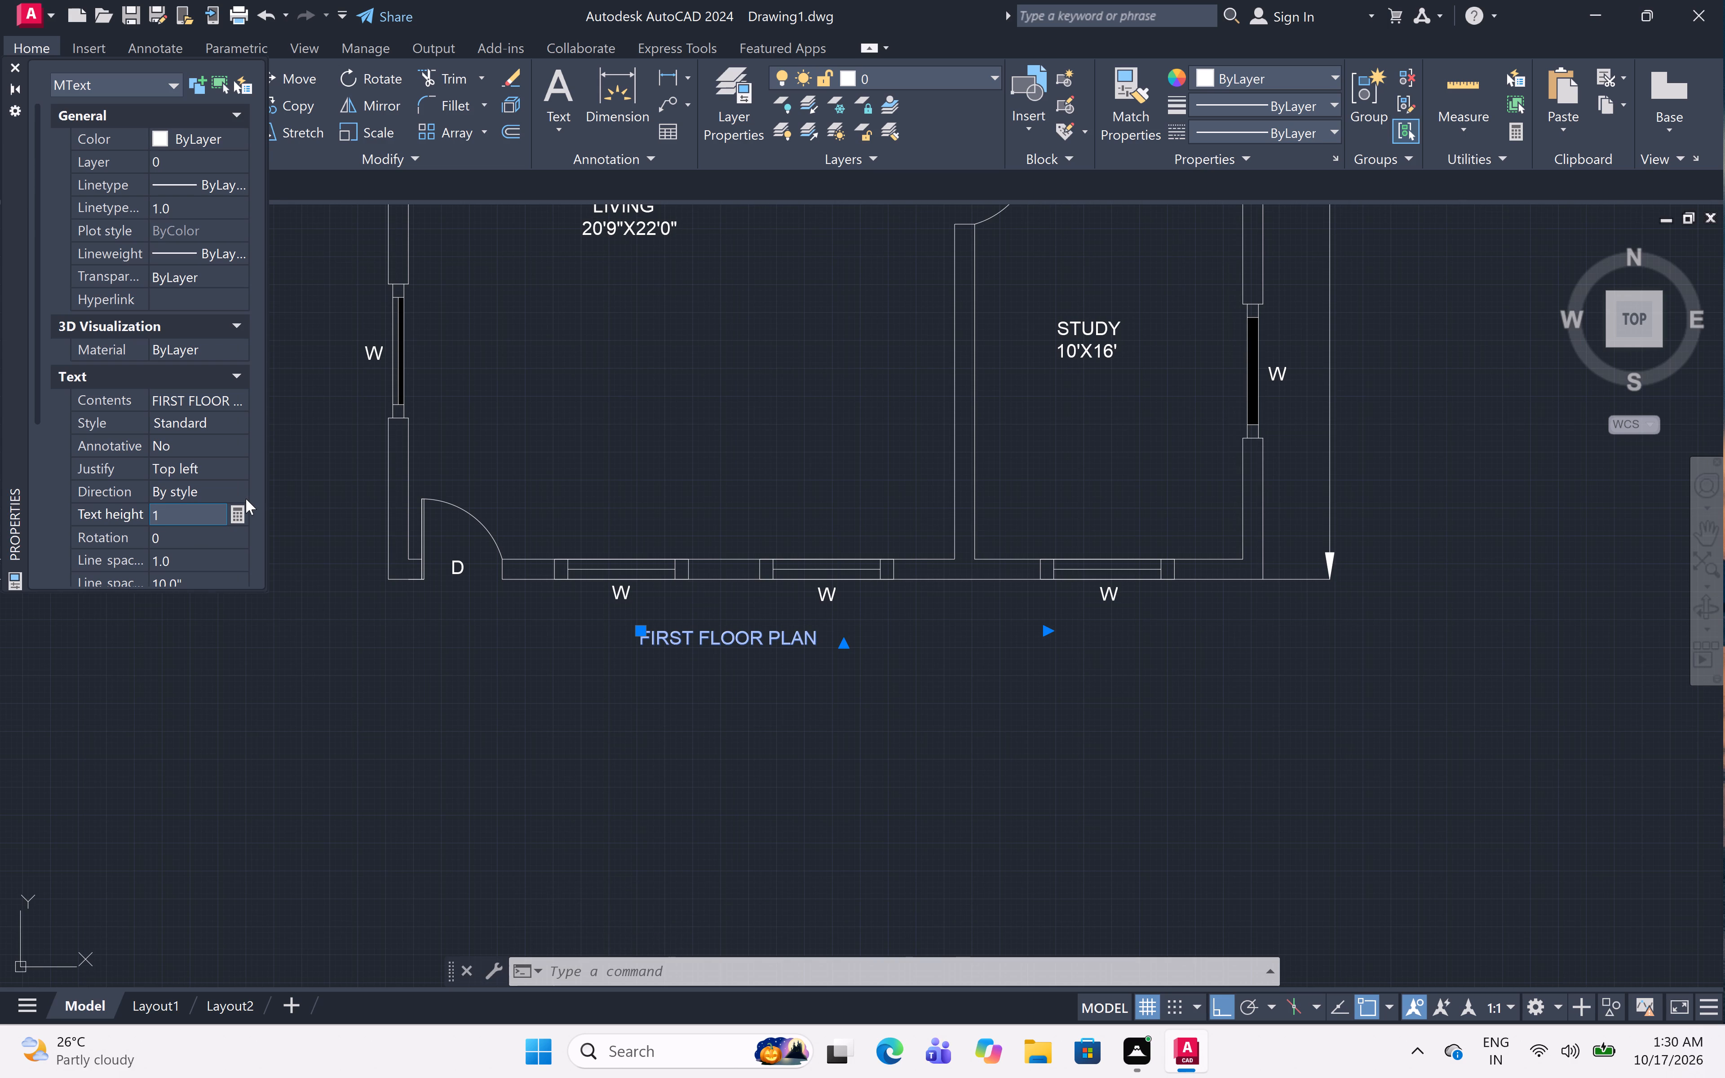
key("apostrophe")
key("space")
left_click(770, 679)
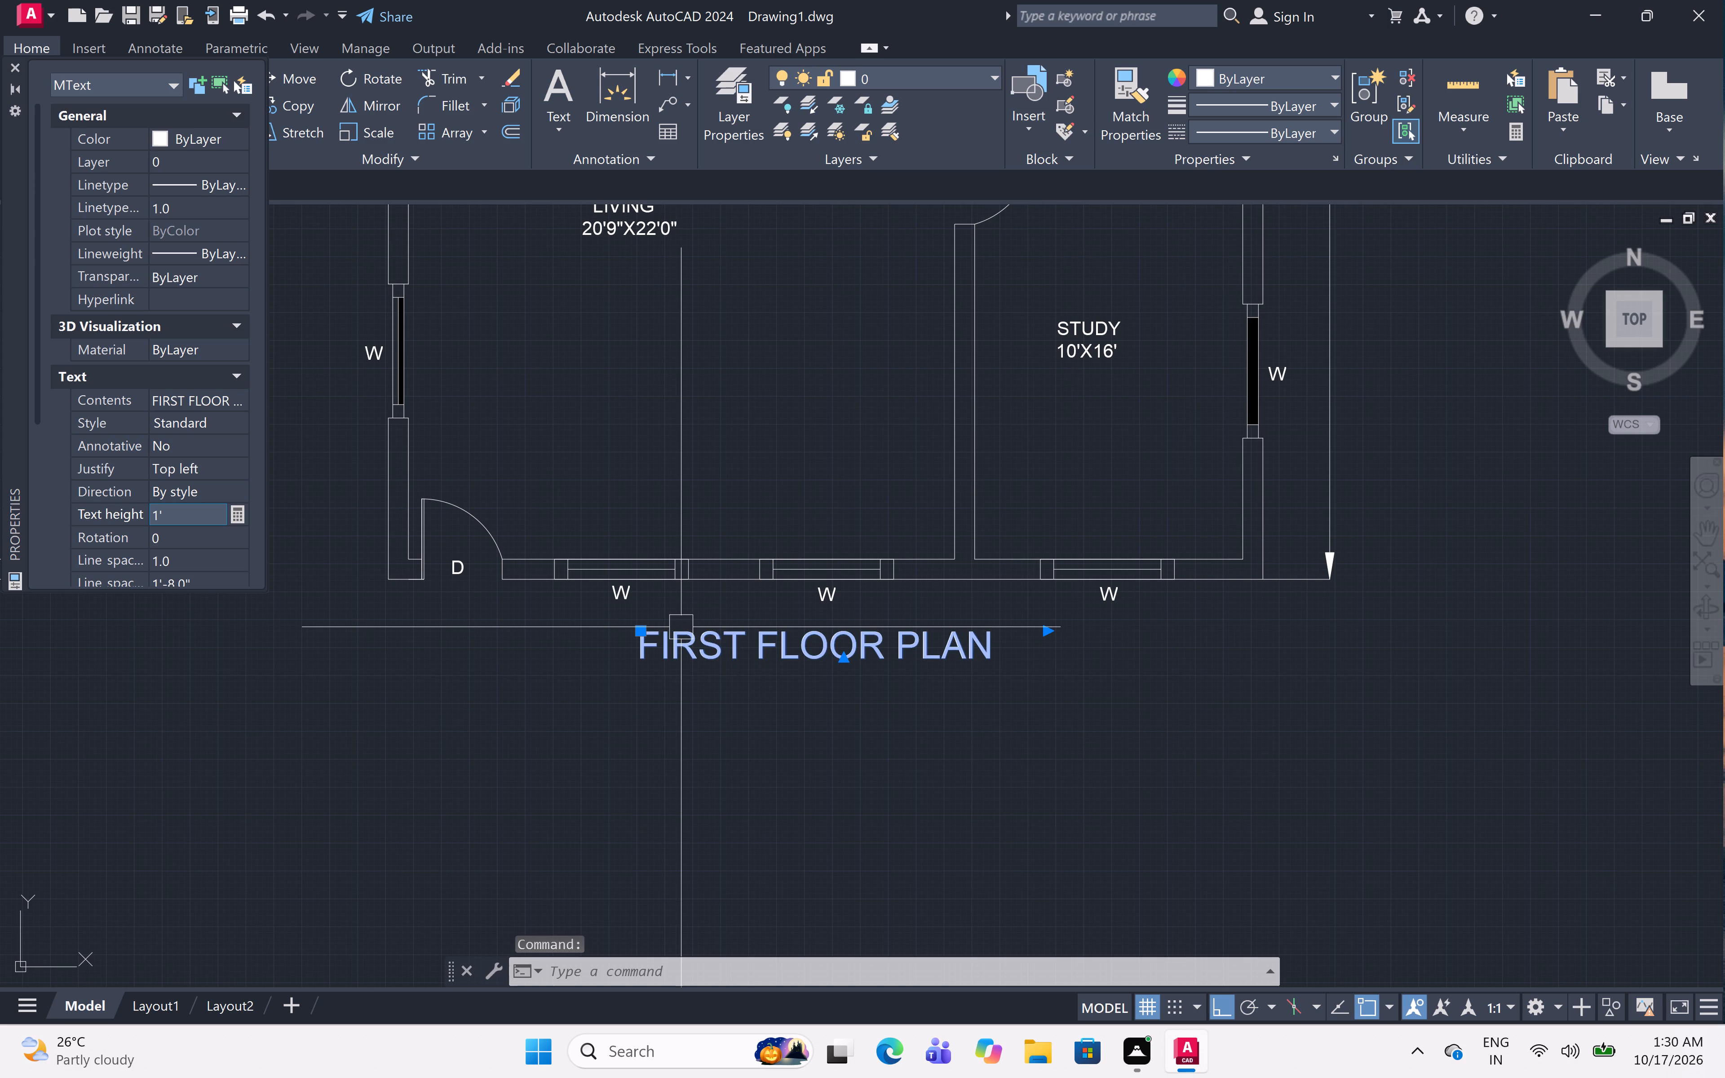
key("Escape")
Draw a horizontal line about 14'-9.7" long just beneath the FIRST FLOOR PLAN label as its underline.
type("L")
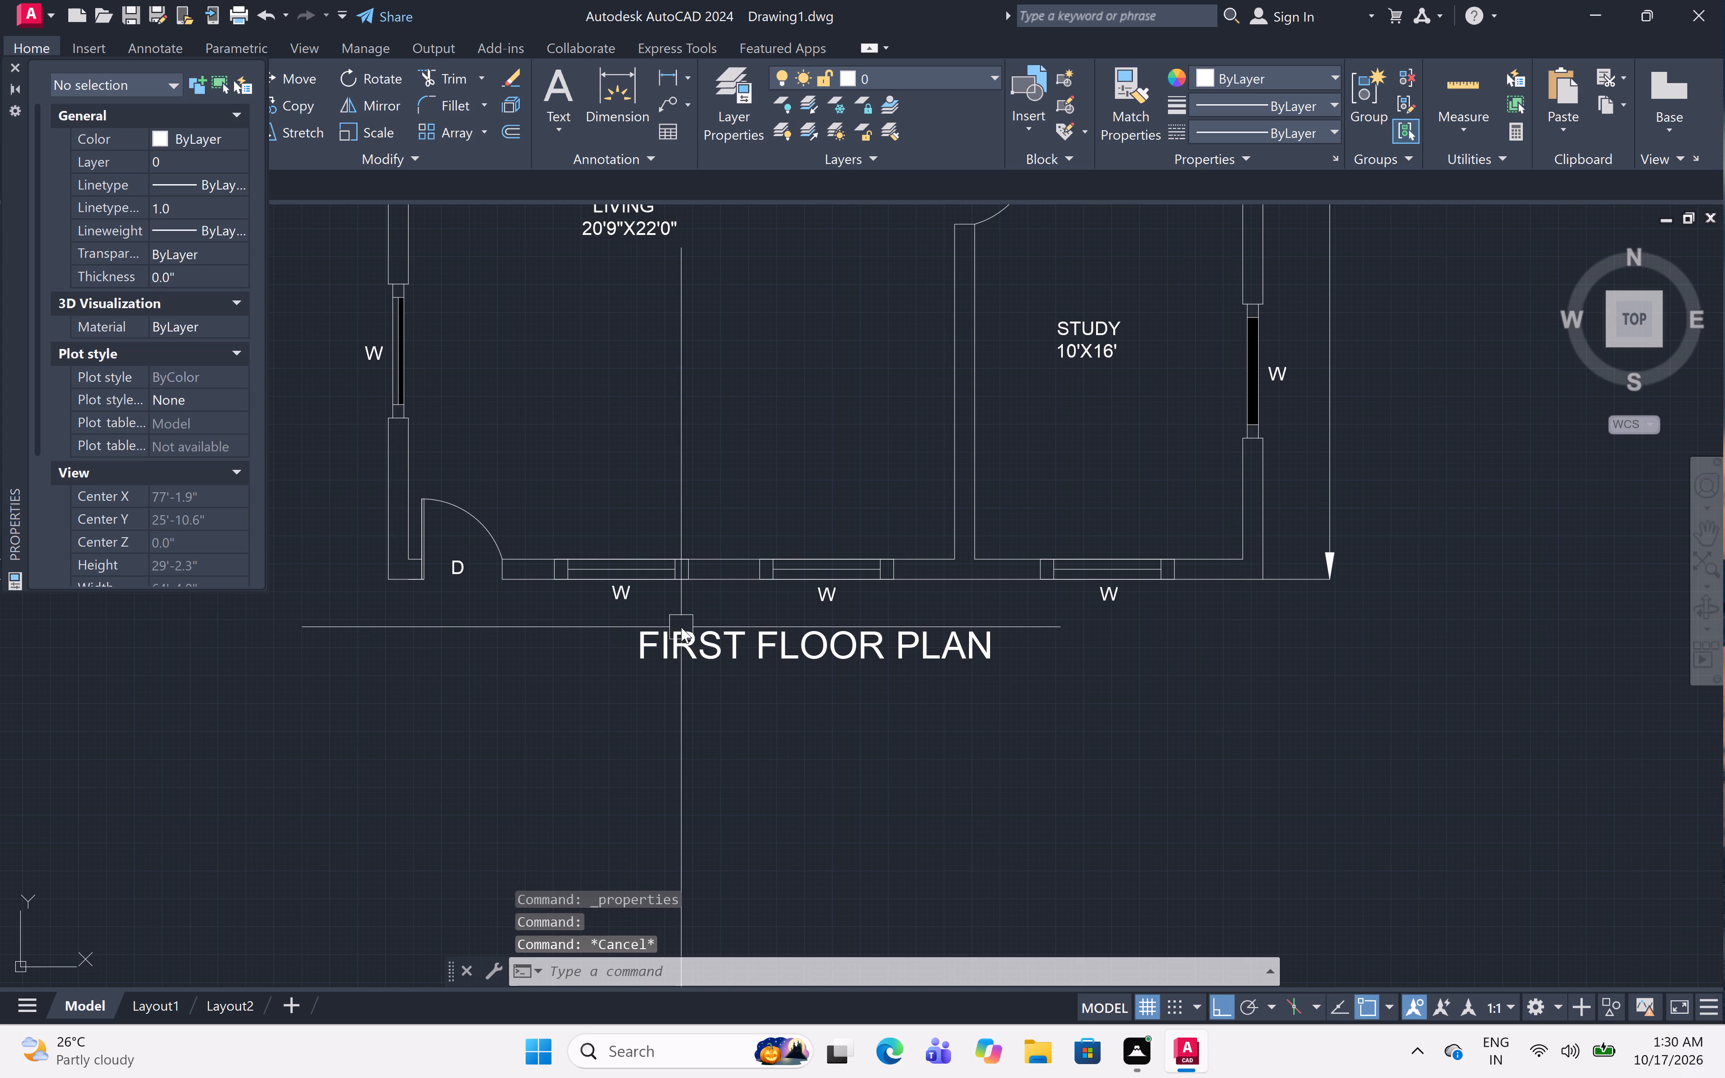
key("space")
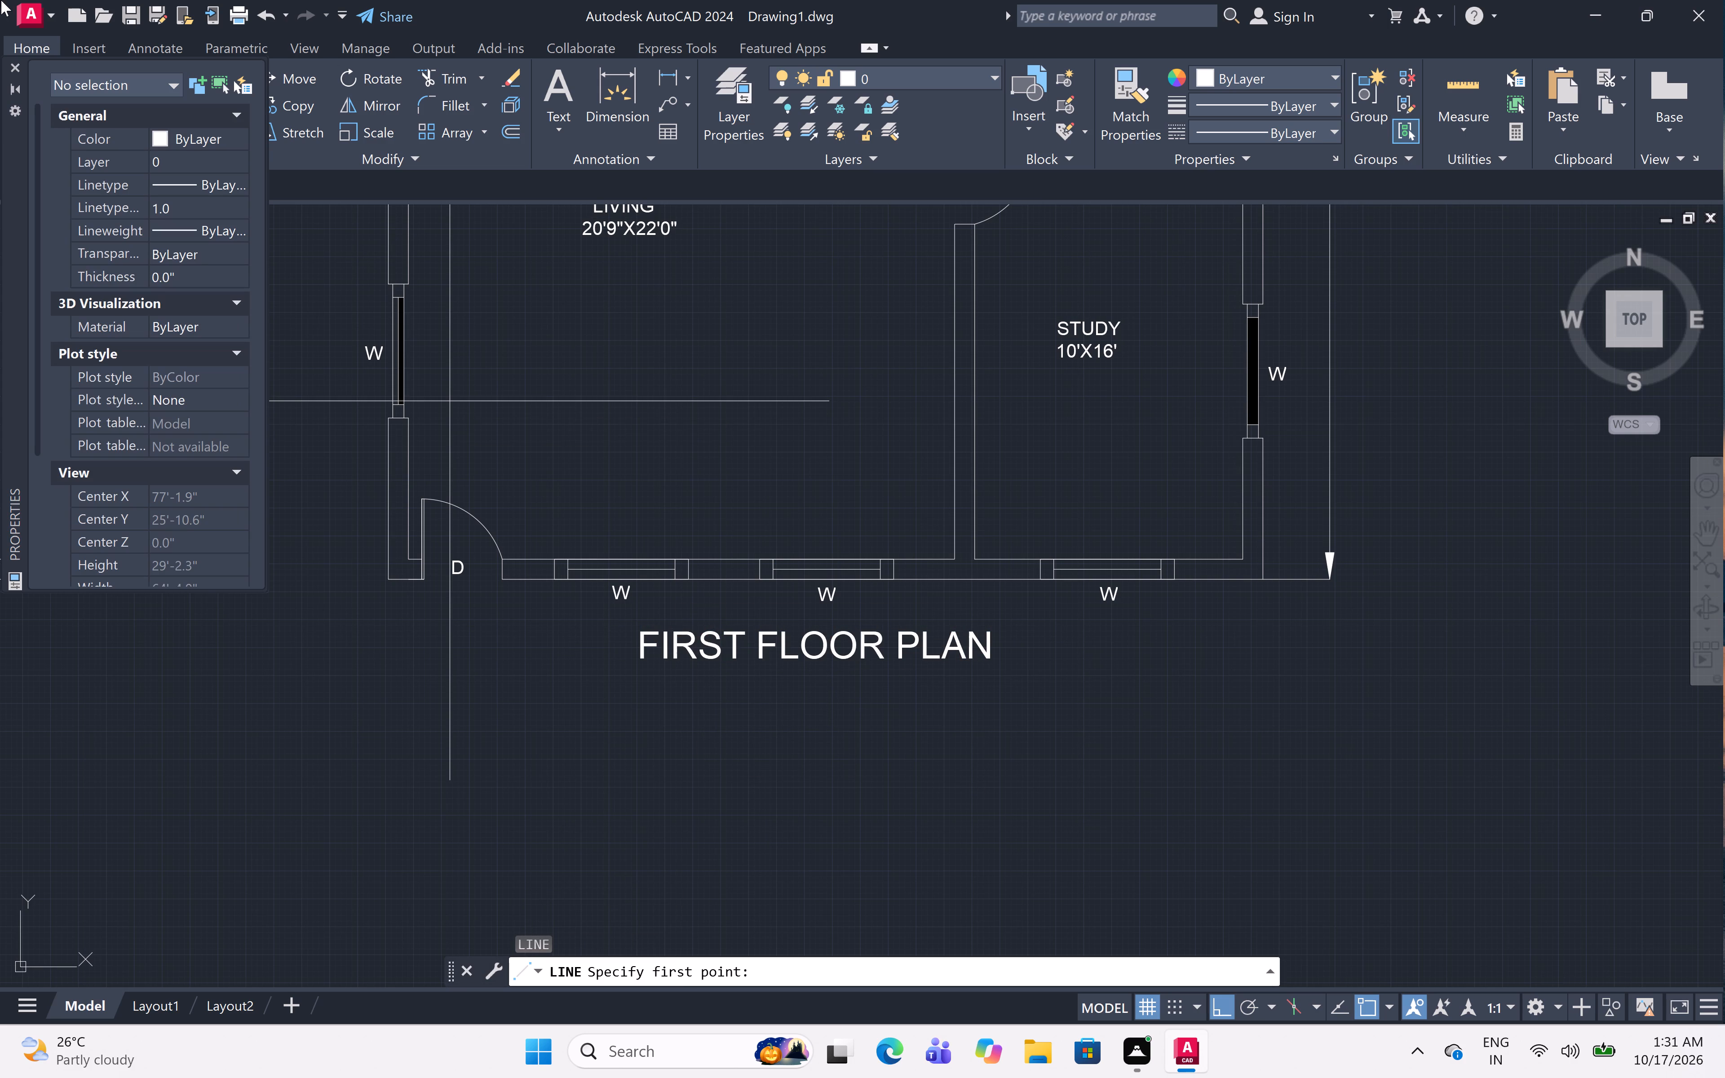
left_click(7, 64)
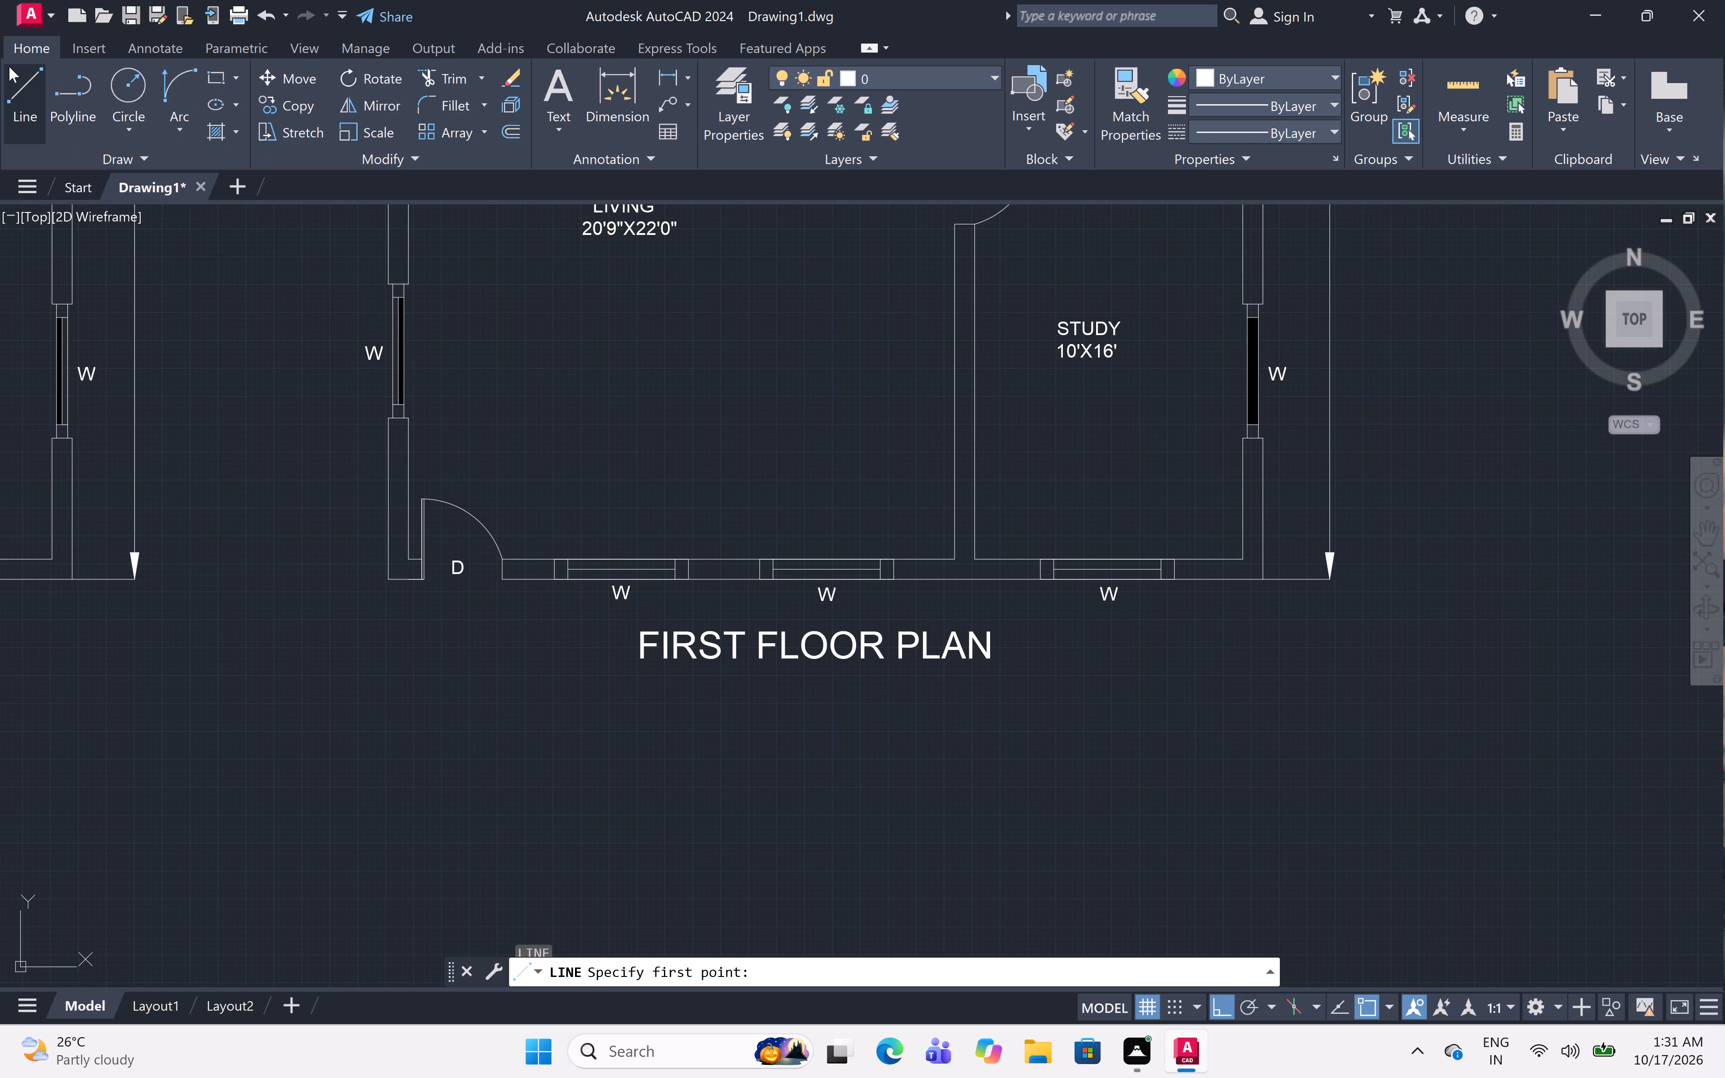
left_click(619, 683)
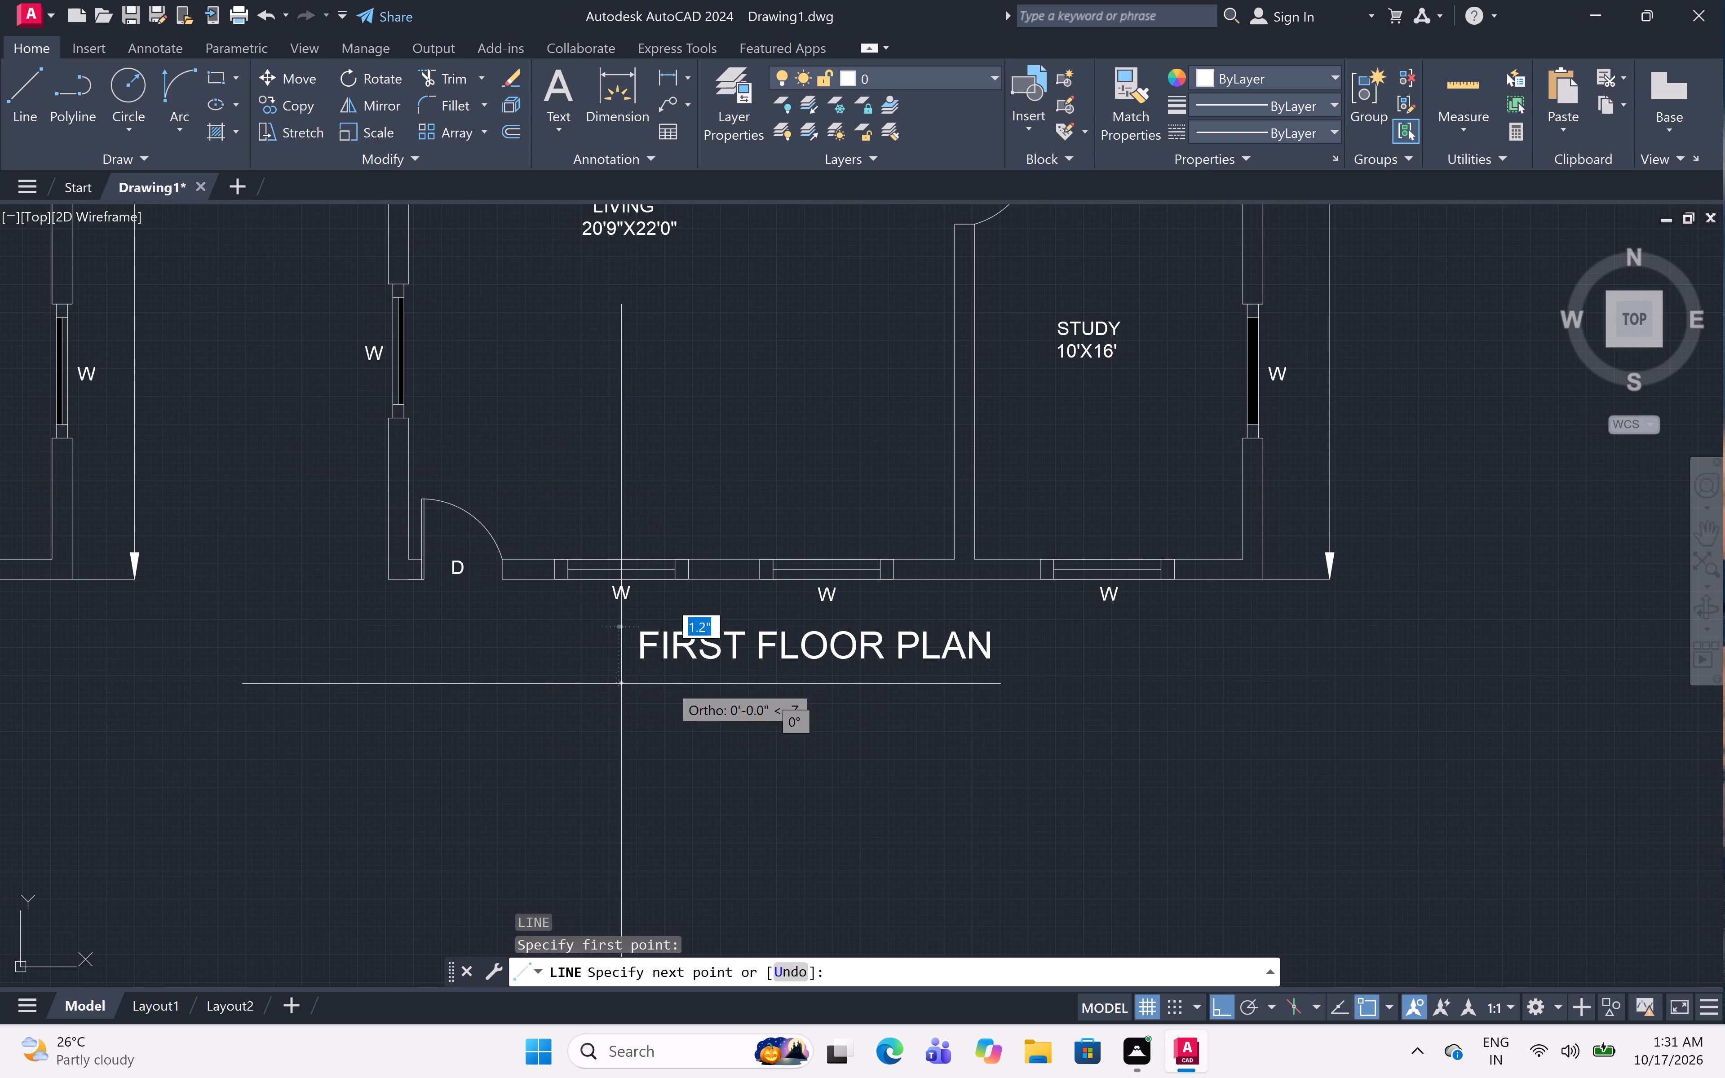
left_click(1016, 694)
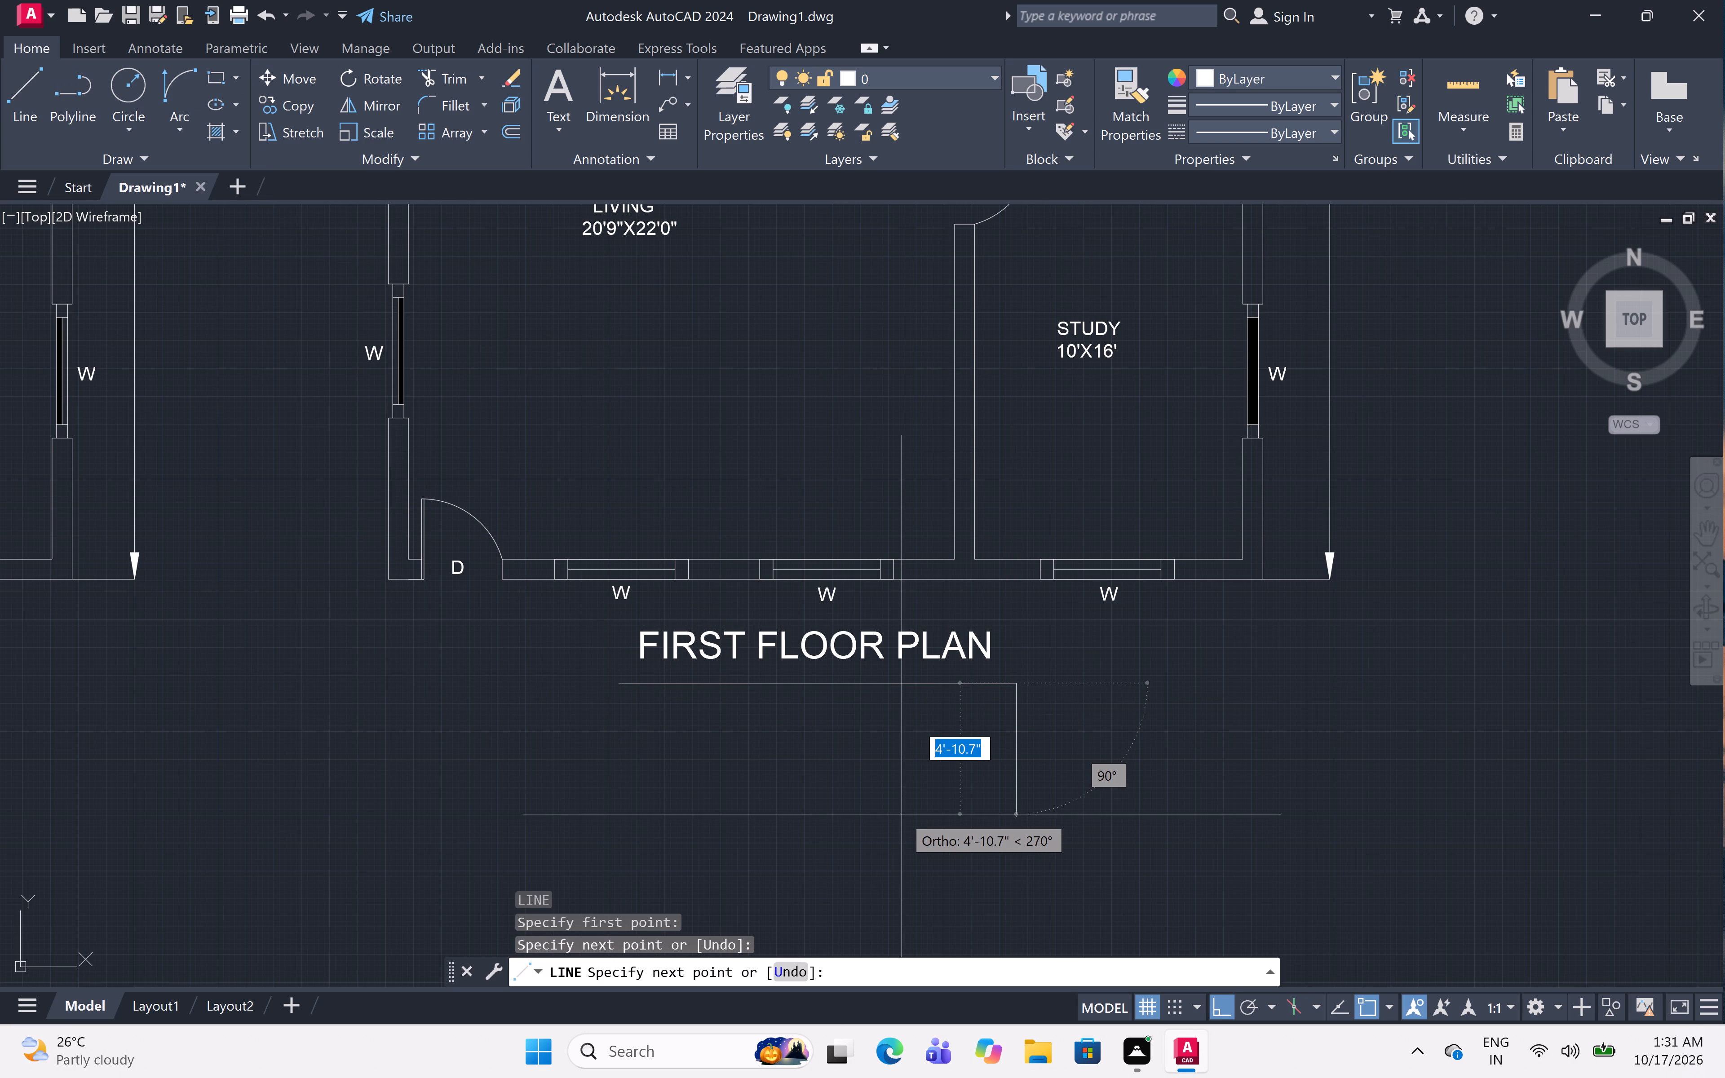
key("space")
Draw a horizontal underline just beneath the GROUND FLOOR PLAN label, extending slightly past both ends of the text.
key("space")
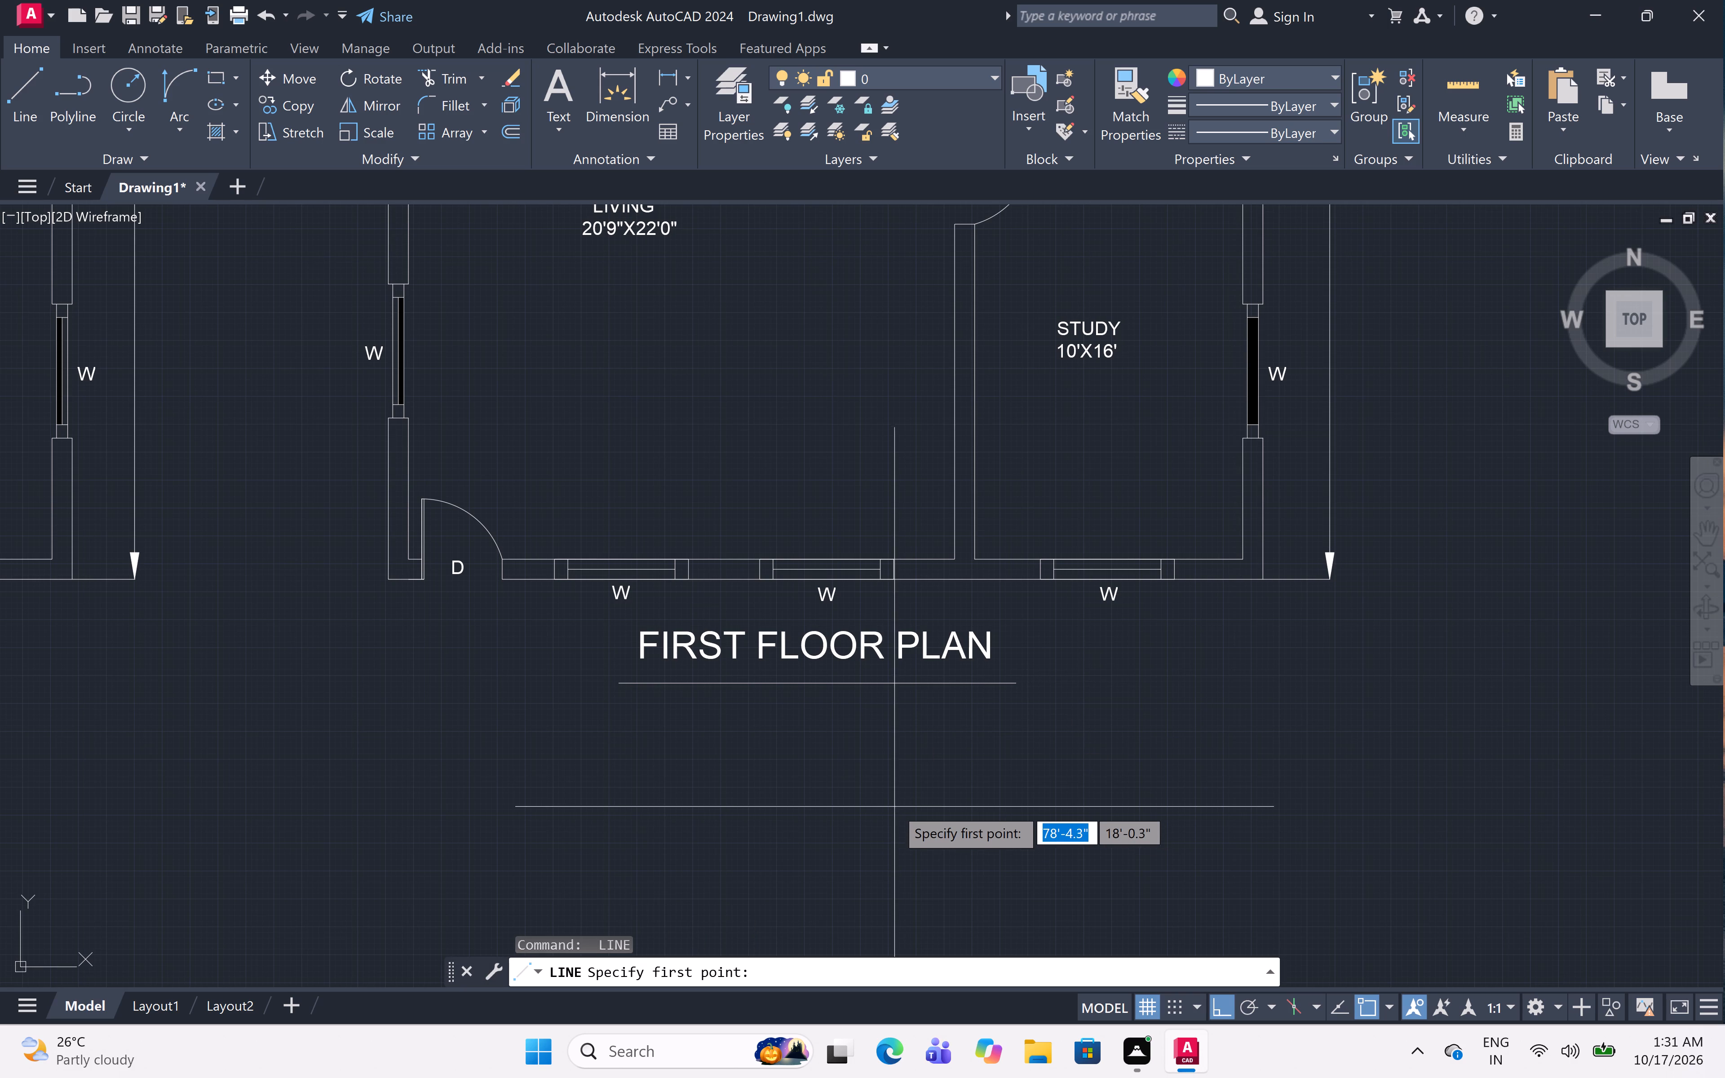
scroll(916, 658, "down", 5)
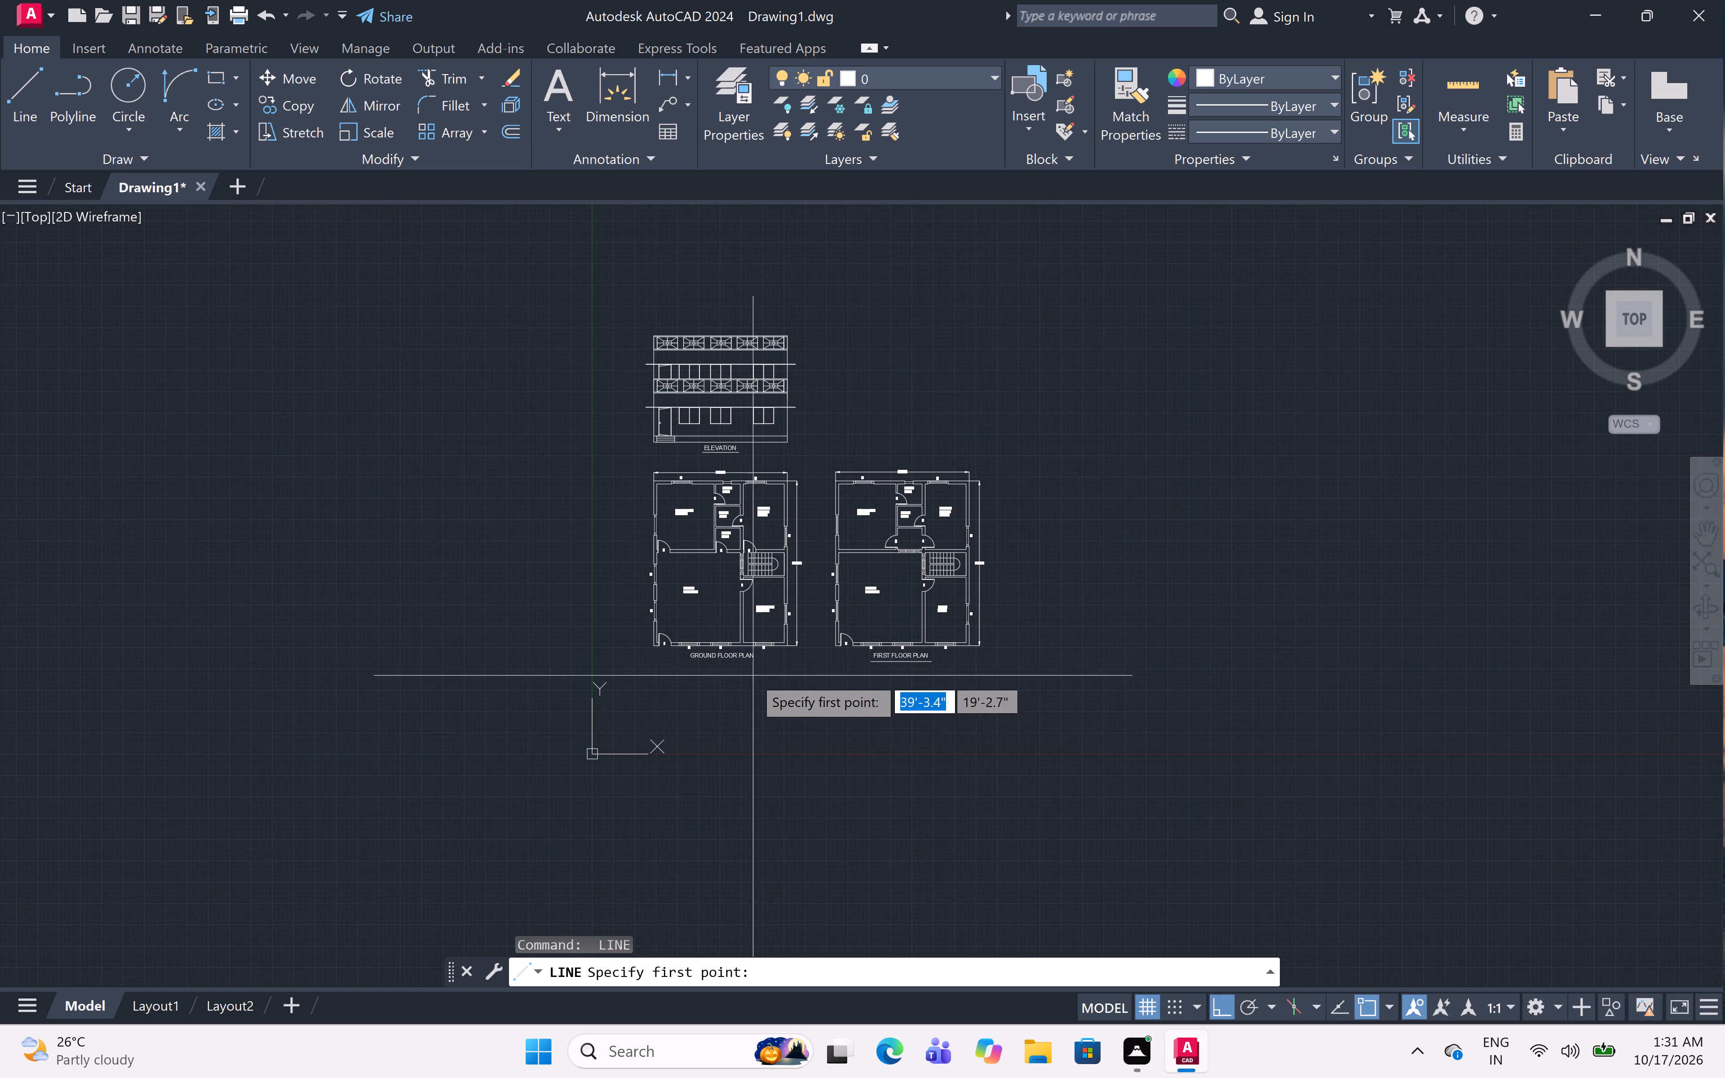
scroll(732, 656, "up", 3)
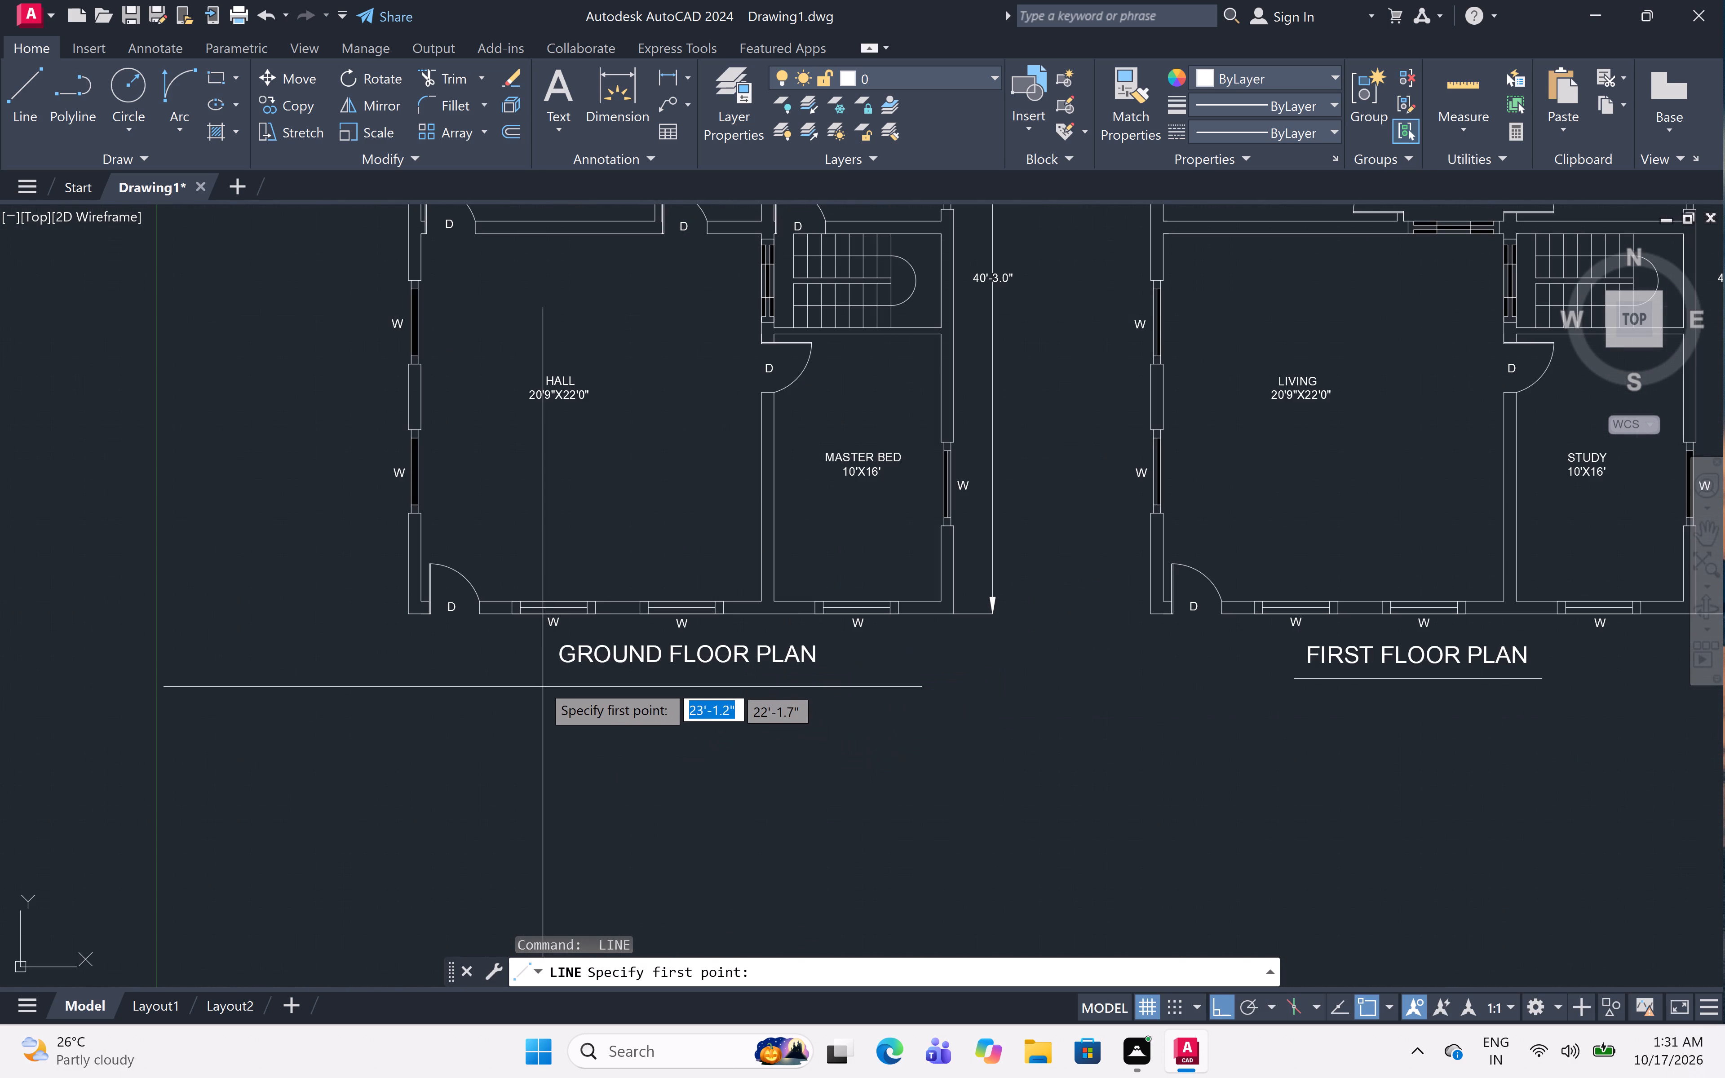
left_click(535, 683)
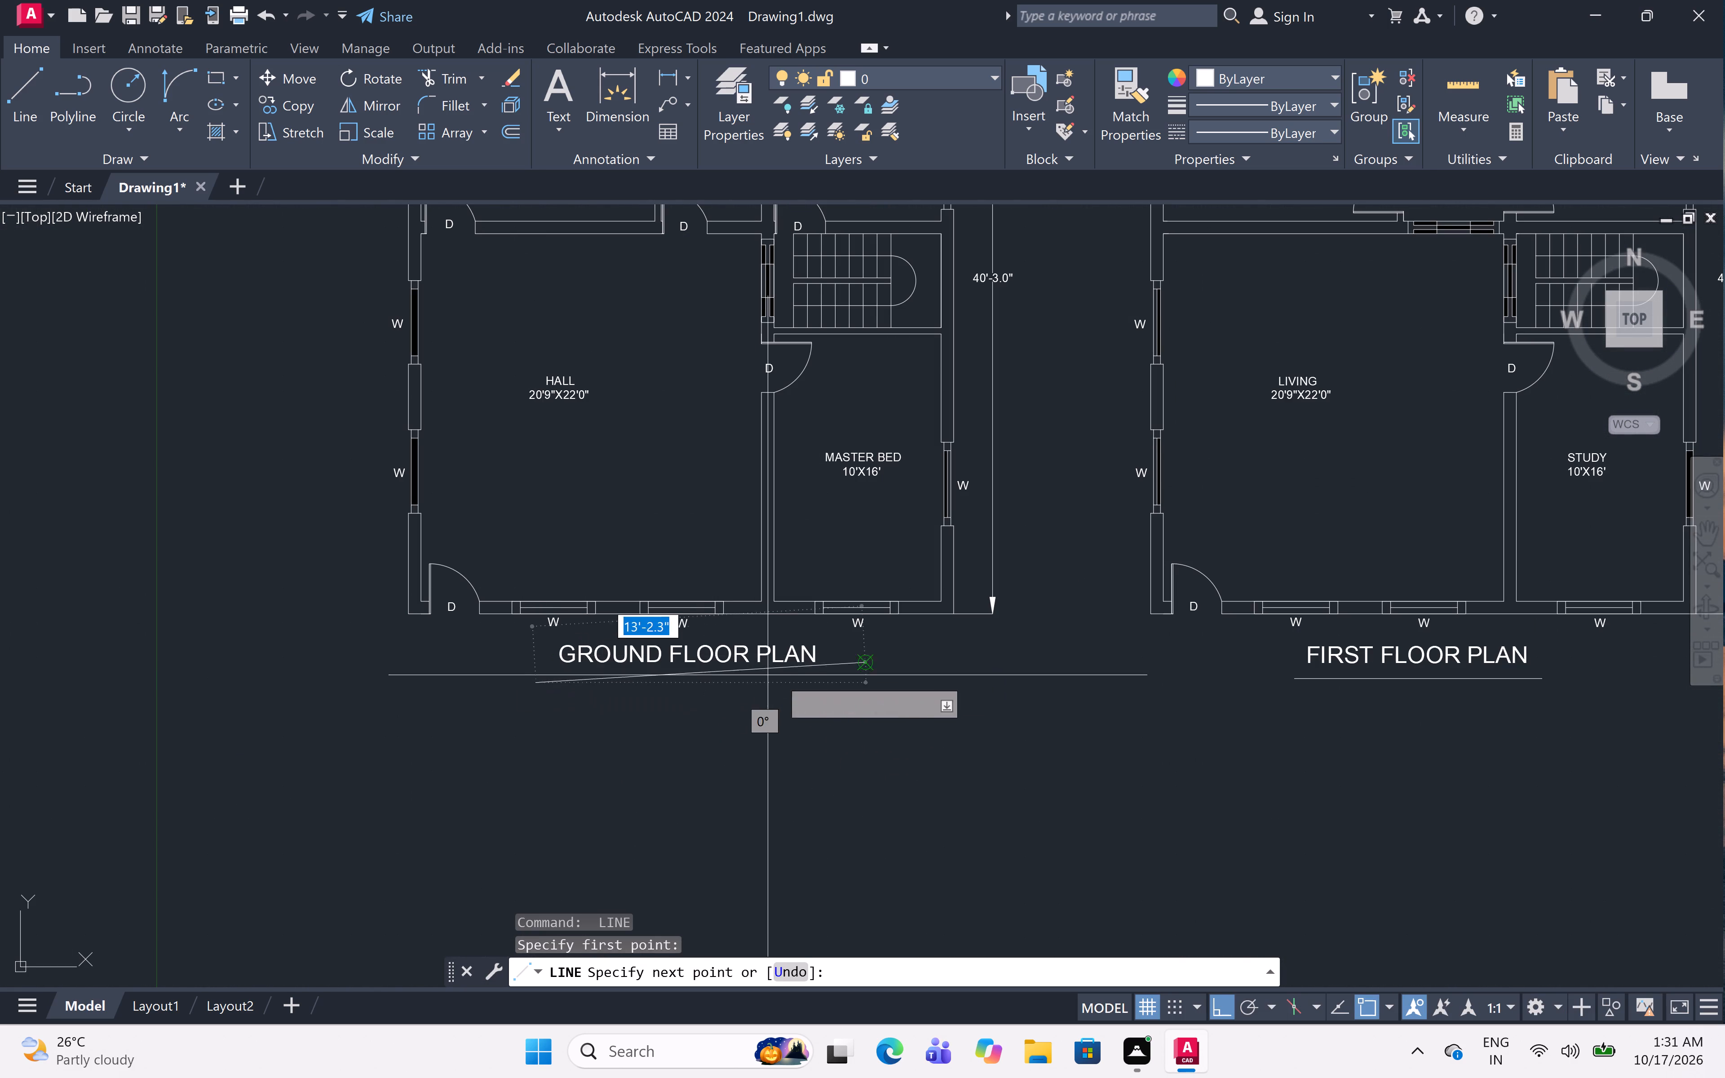
left_click(833, 672)
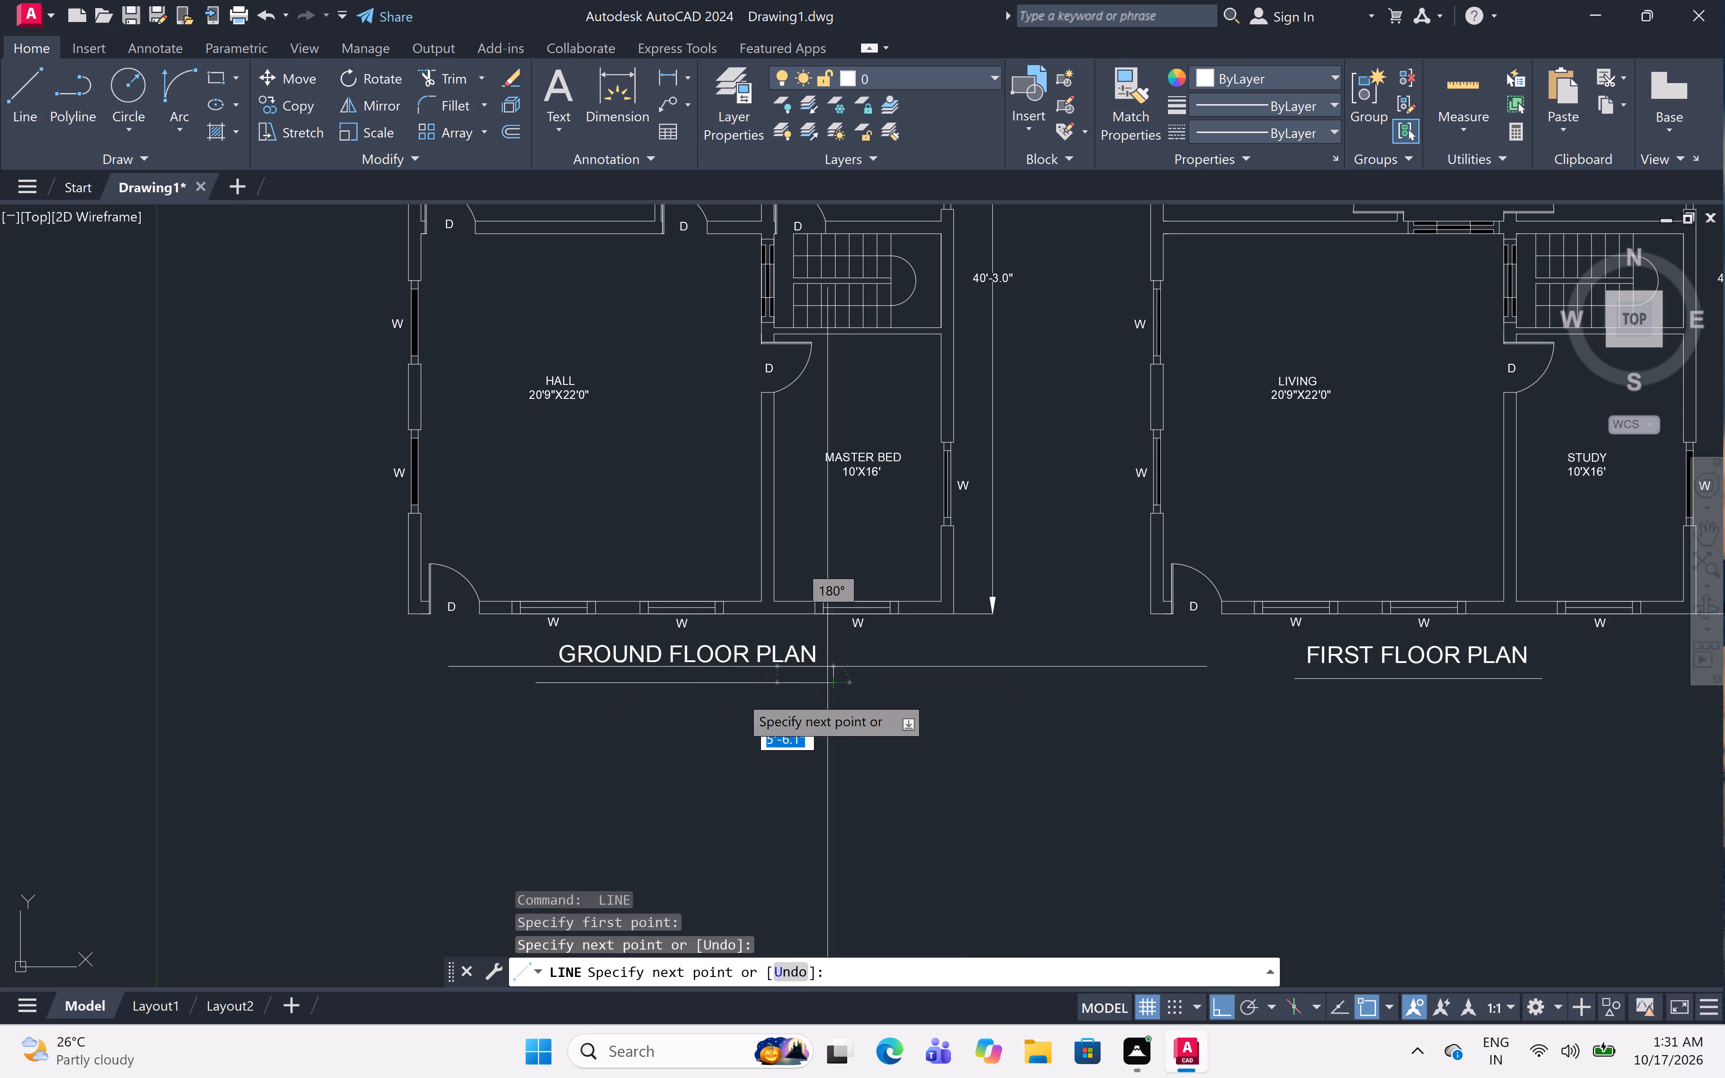
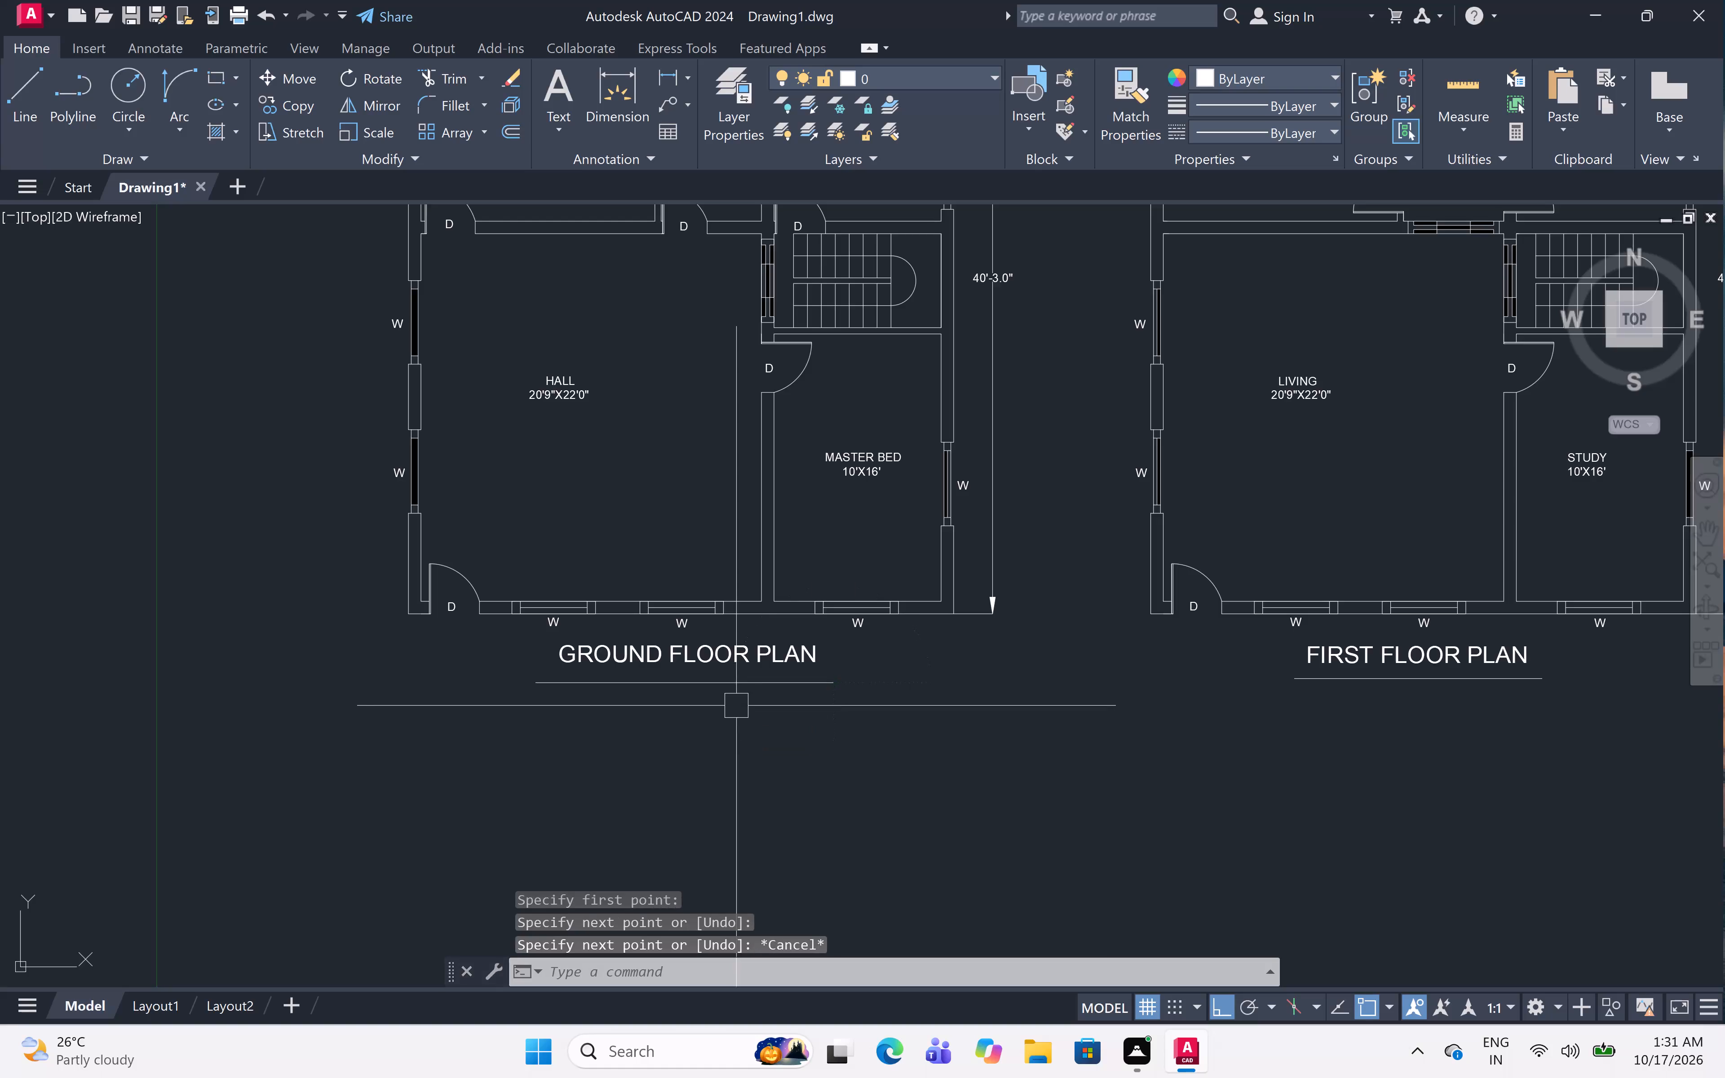
Draw a border rectangle about 88'-3" wide by 90' high around the elevation and both floor plans.
scroll(734, 698, "down", 3)
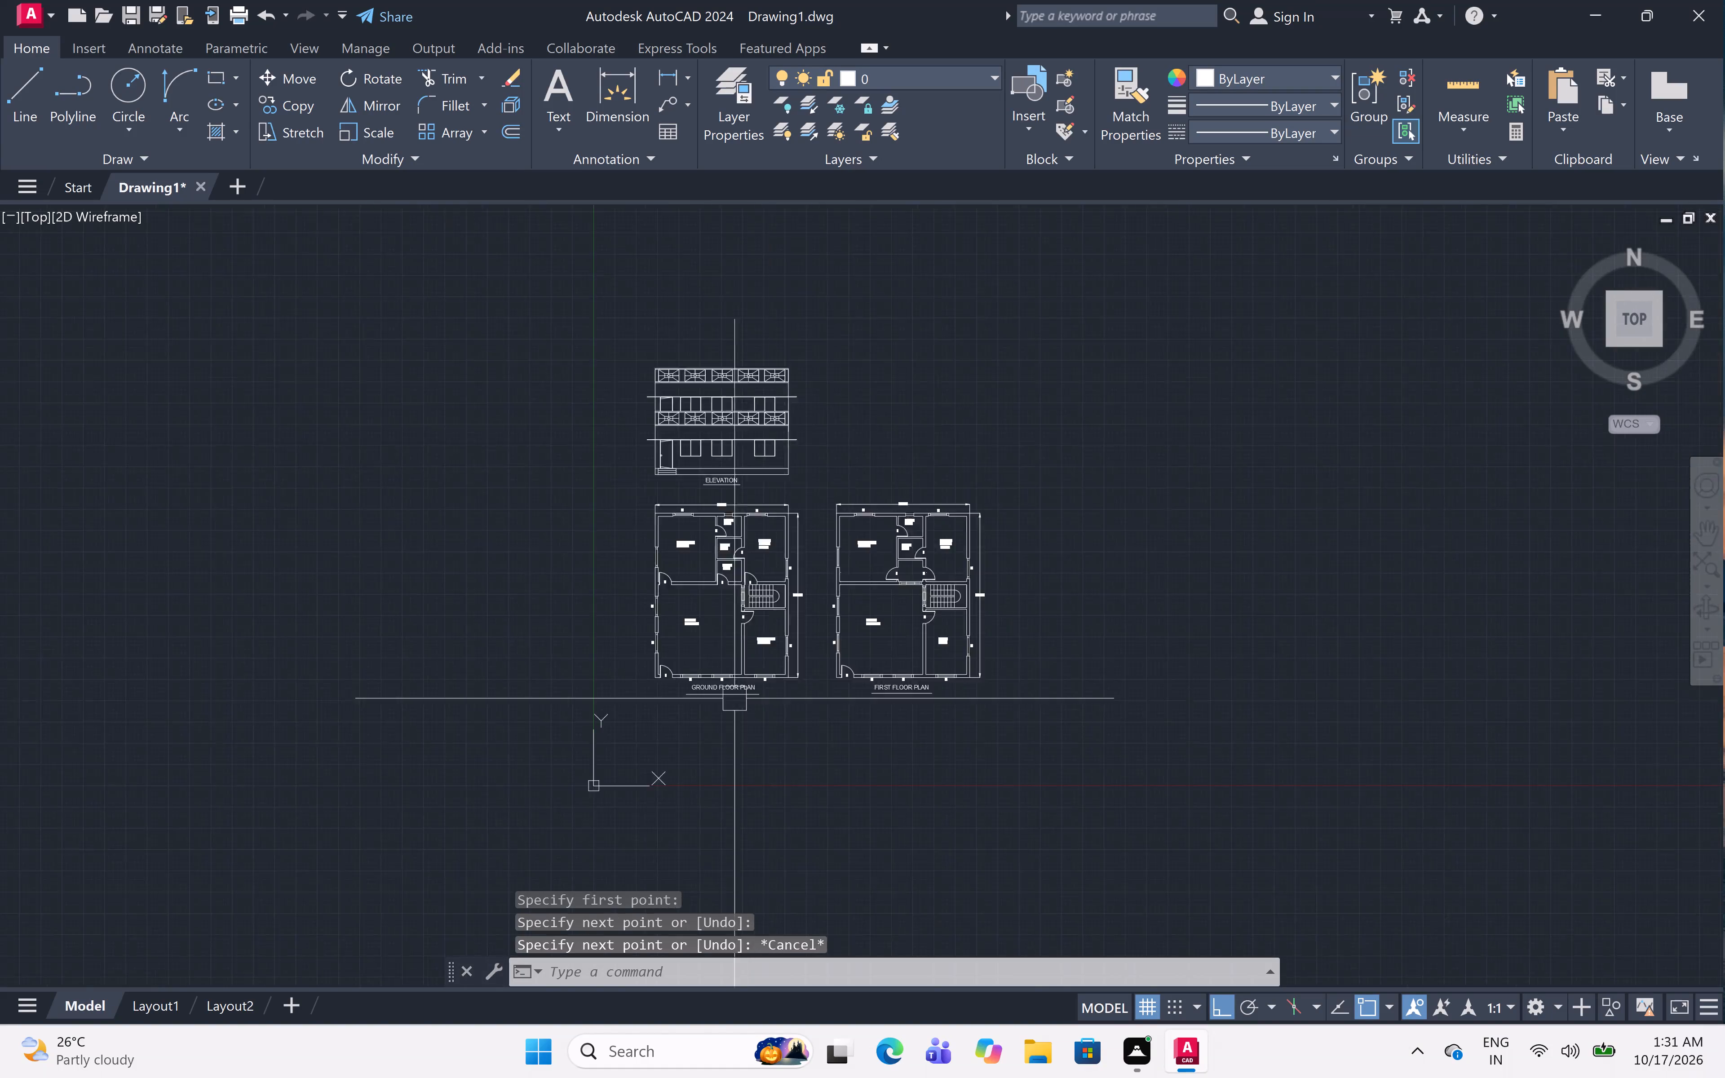
scroll(734, 698, "down", 2)
scroll(750, 727, "up", 2)
middle_click_drag(753, 689, 730, 725)
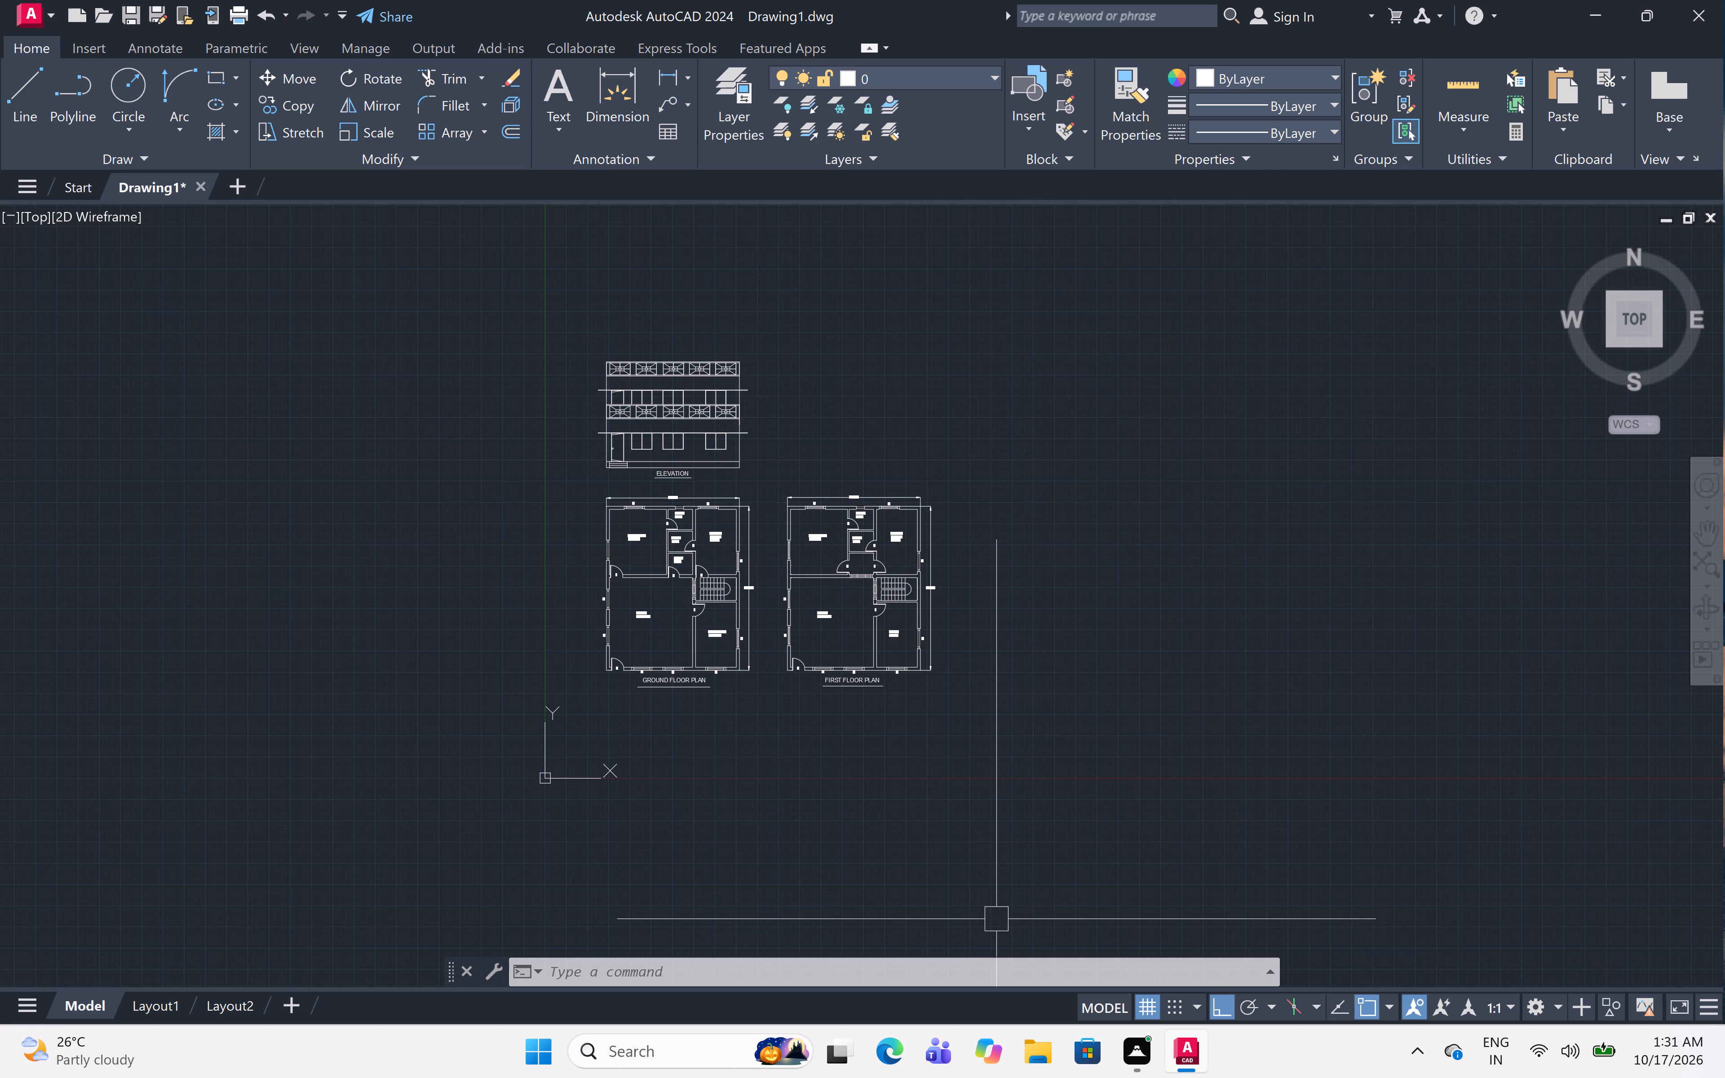
type("REC")
key("space")
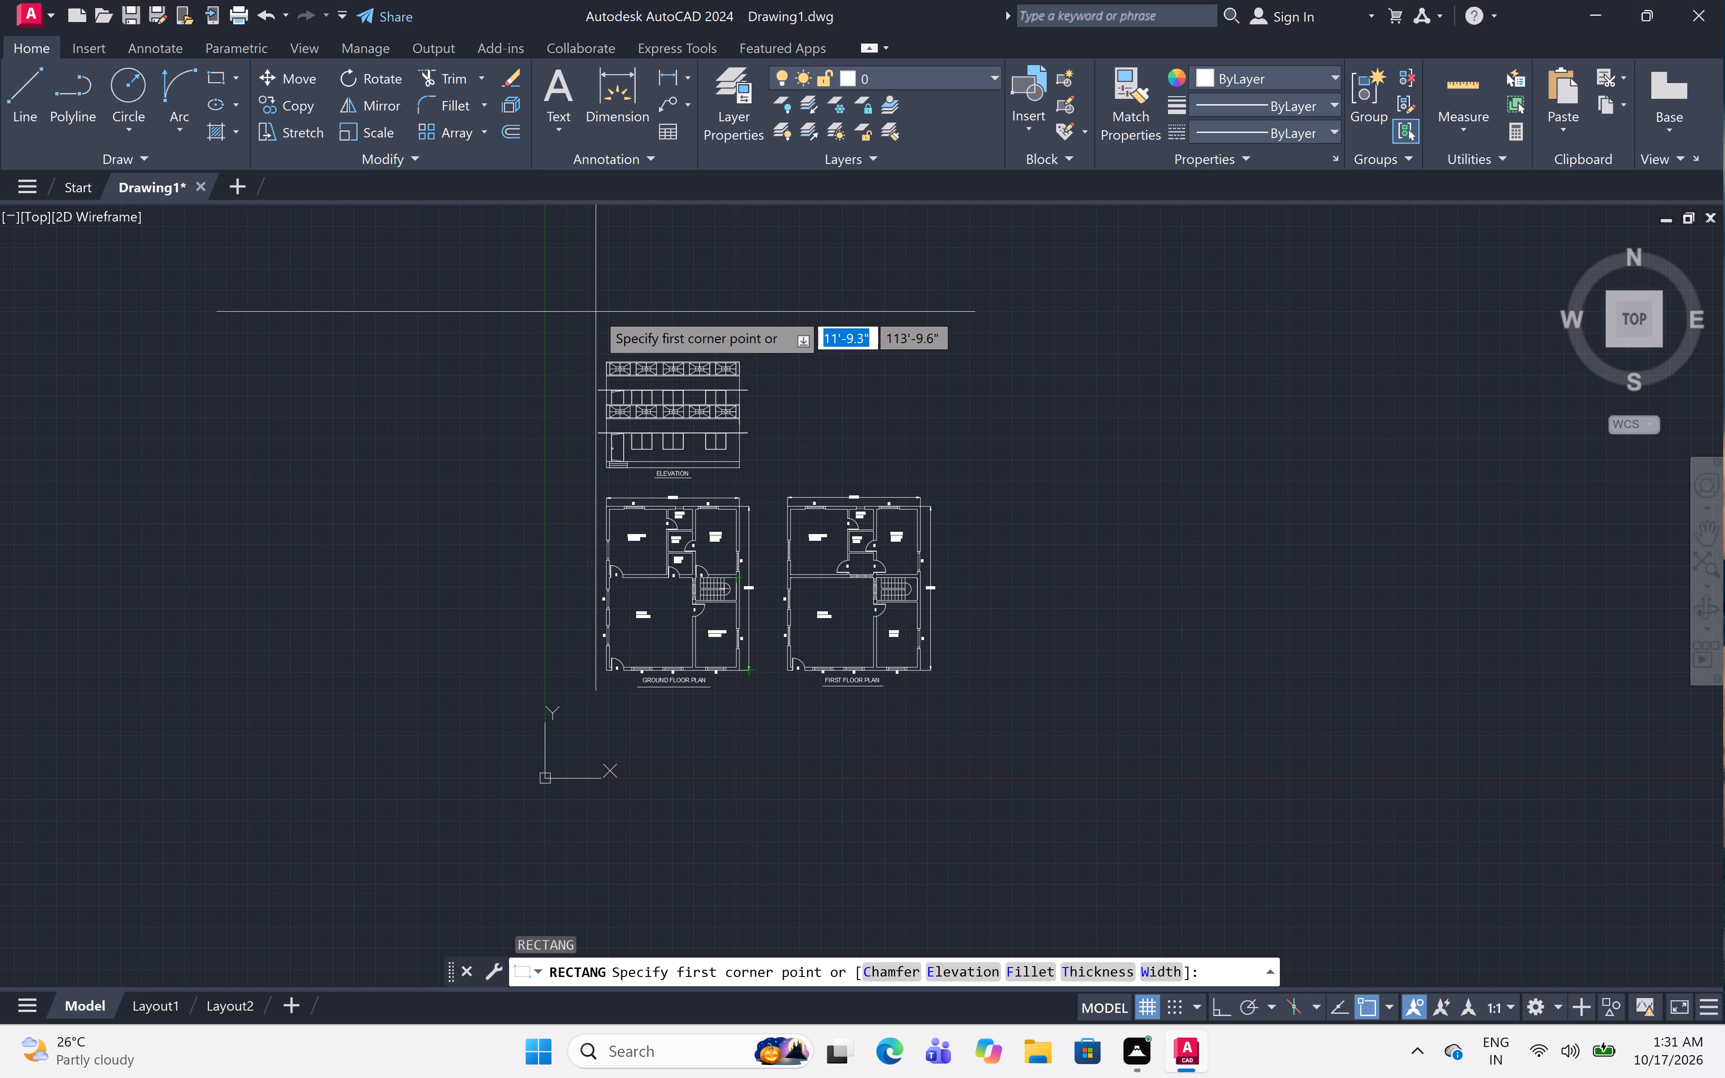
left_click(584, 336)
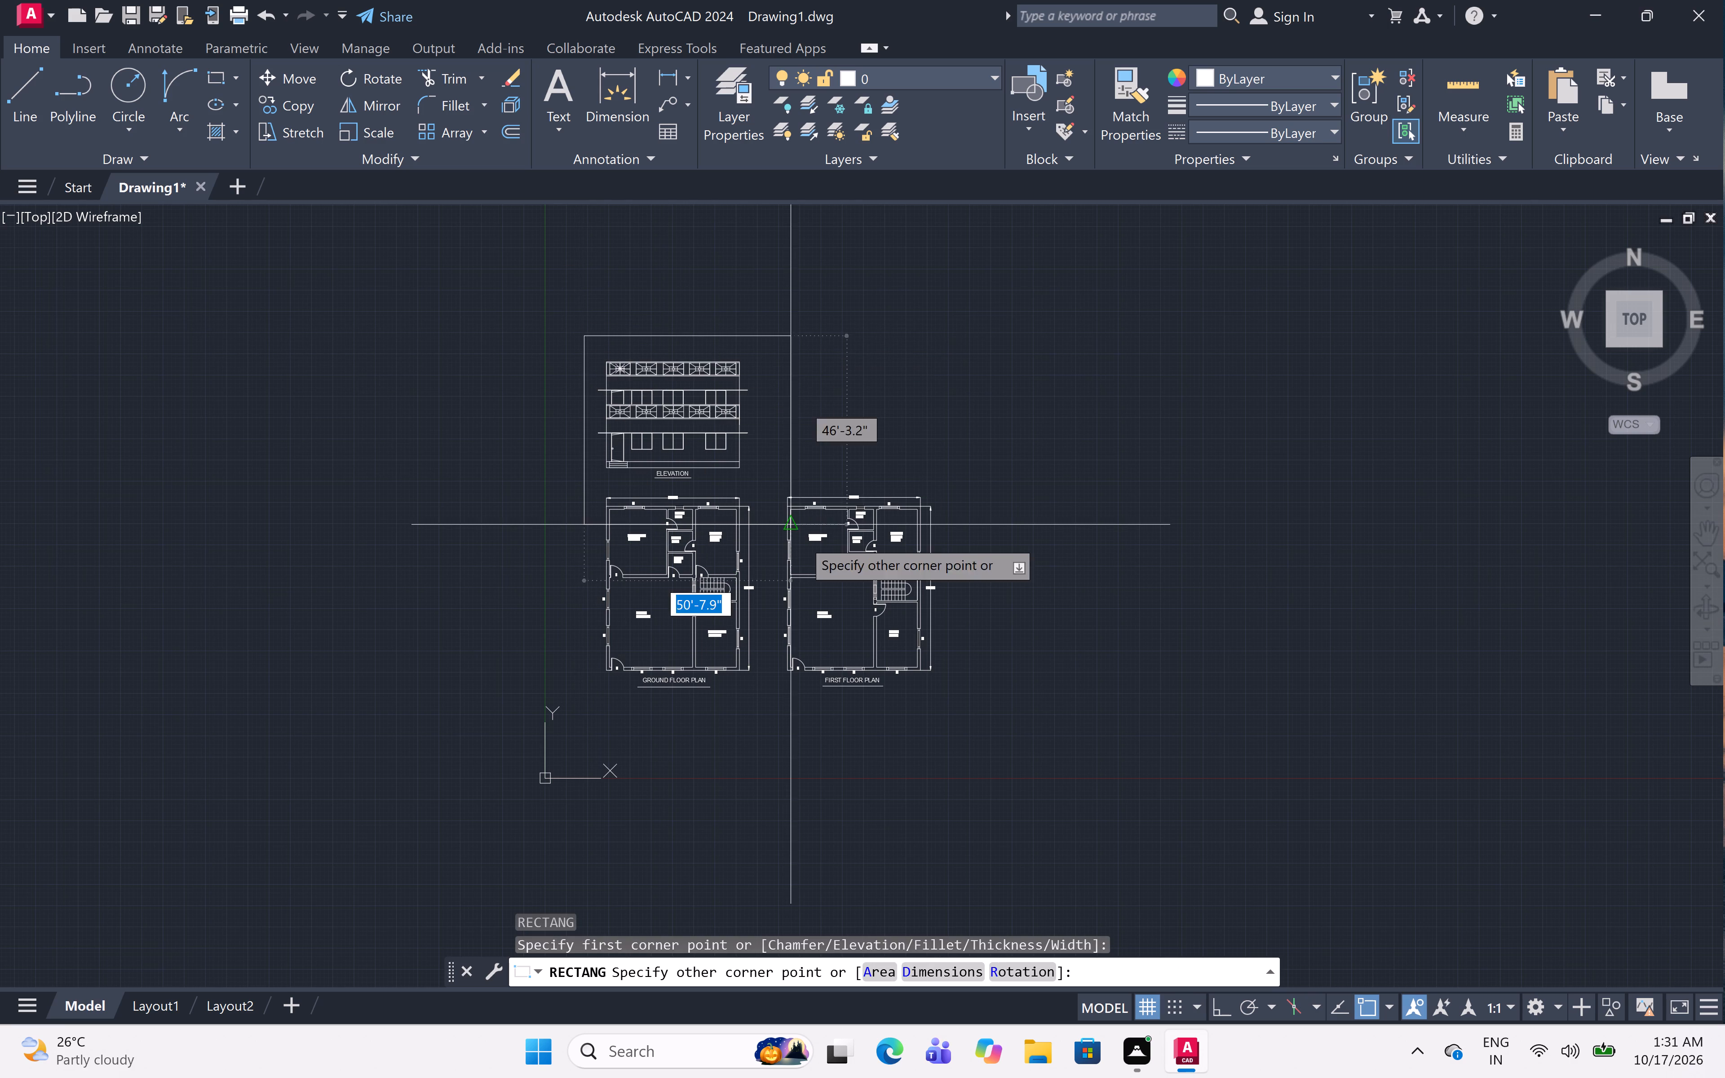
left_click(944, 703)
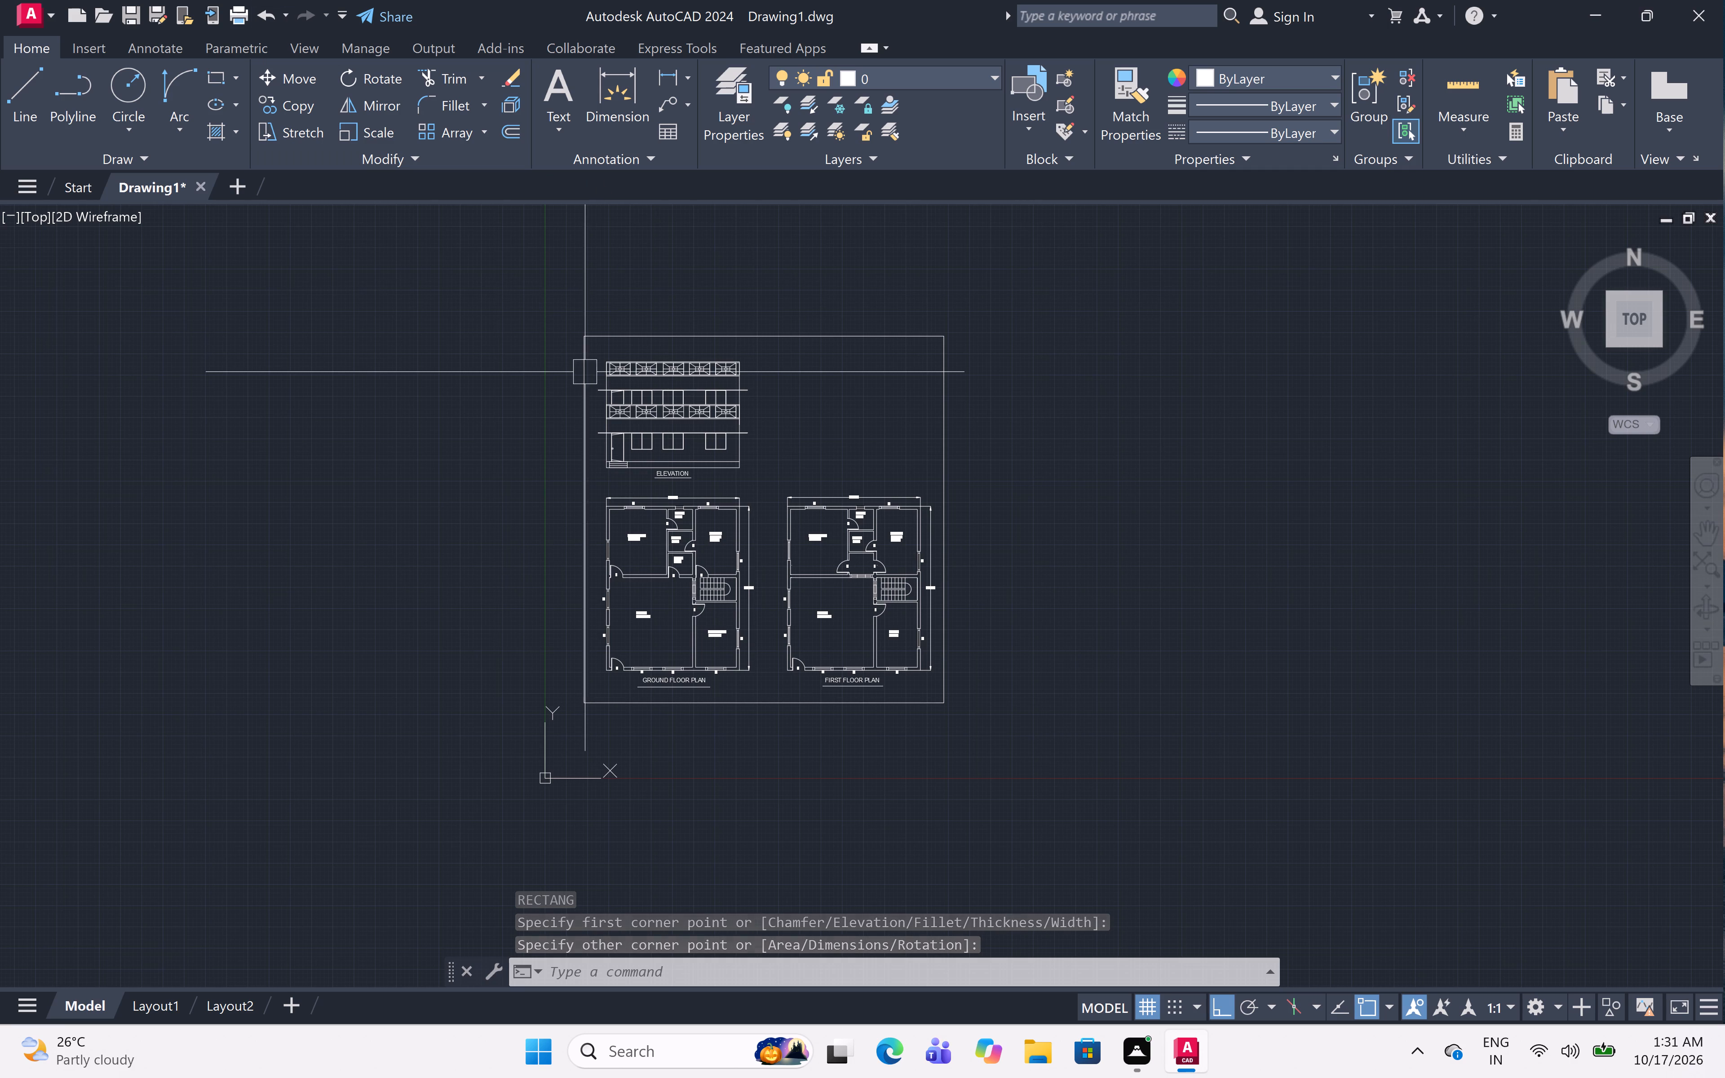
Start a plot of the model and set the plotter to DWG To PDF.pc3.
left_click(230, 13)
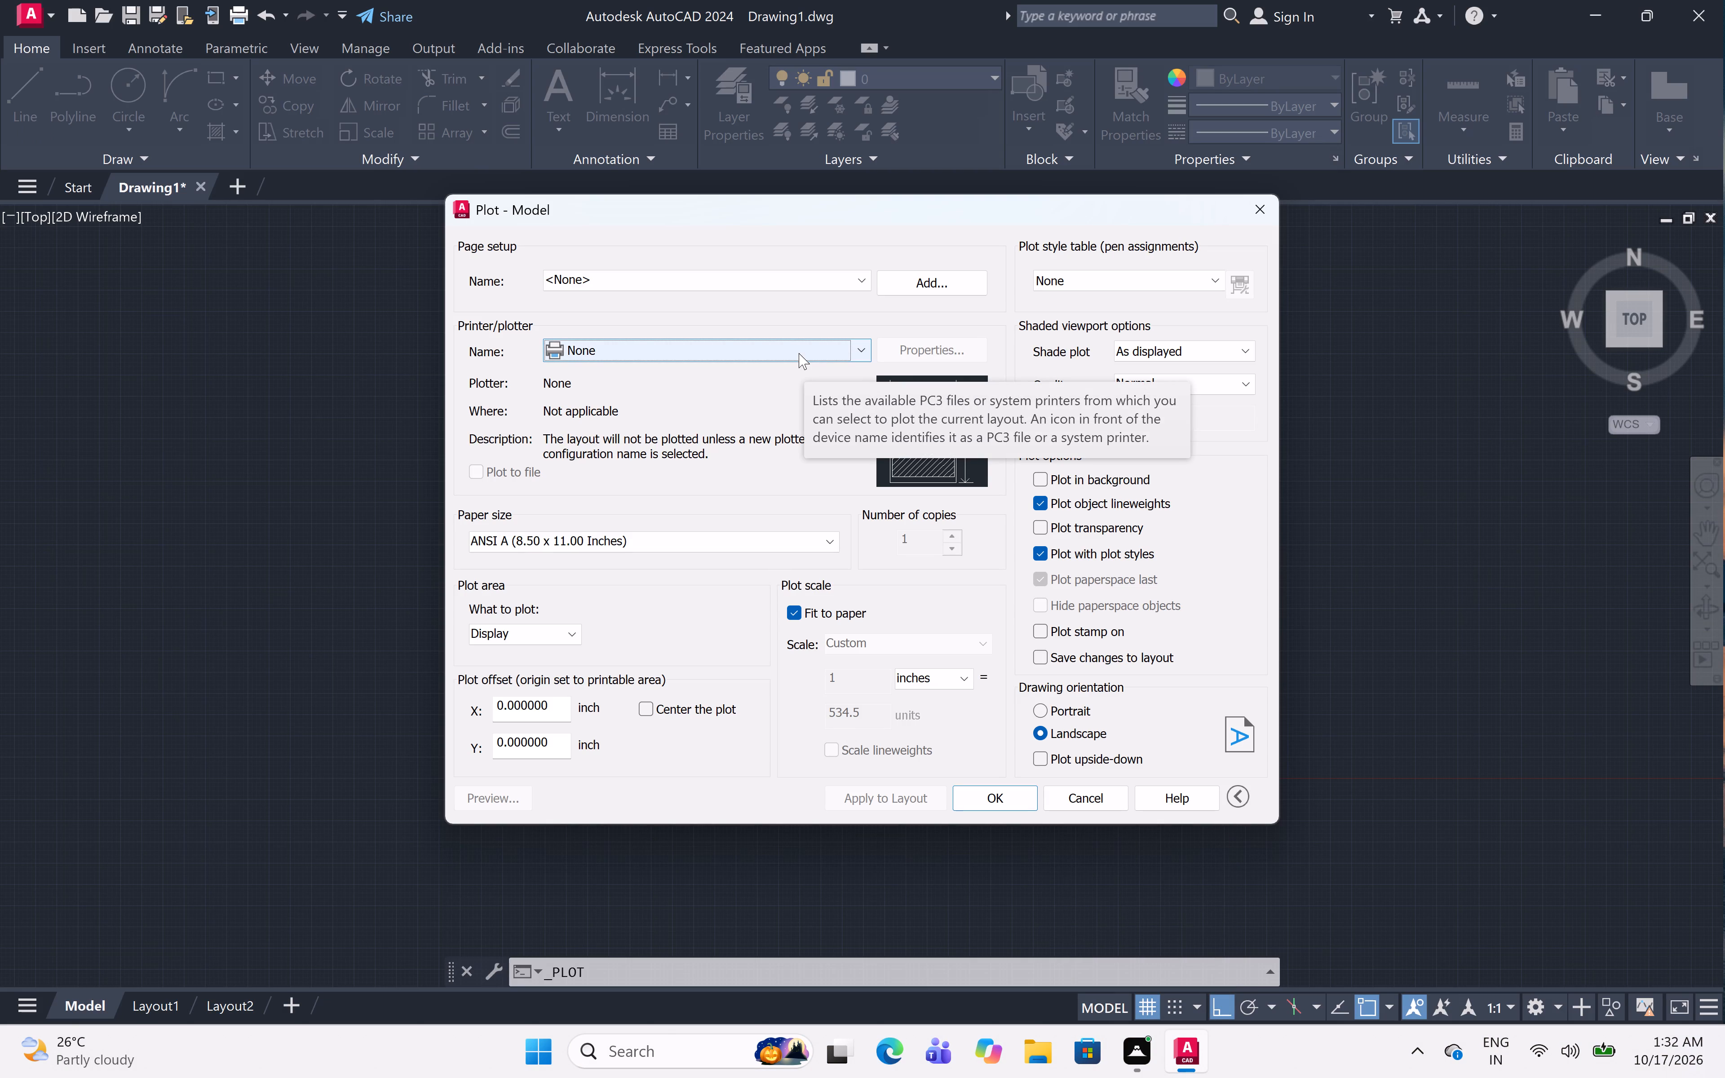
left_click(799, 353)
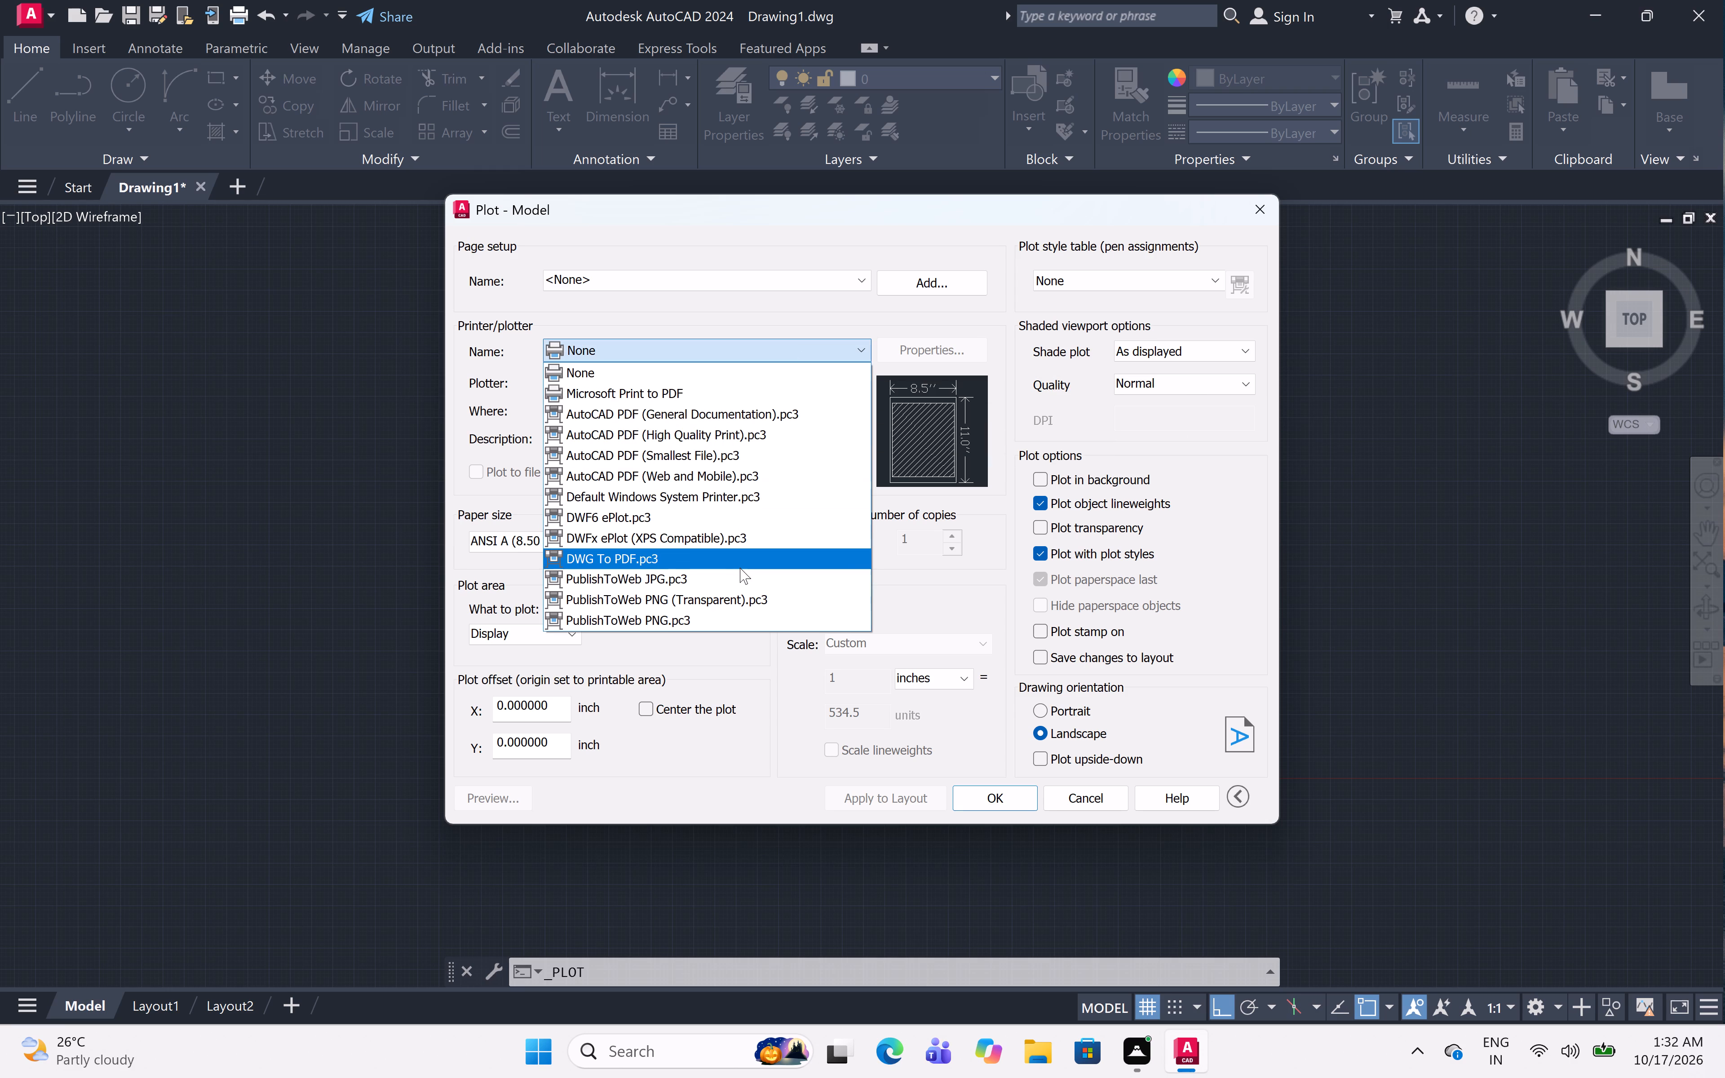
left_click(732, 555)
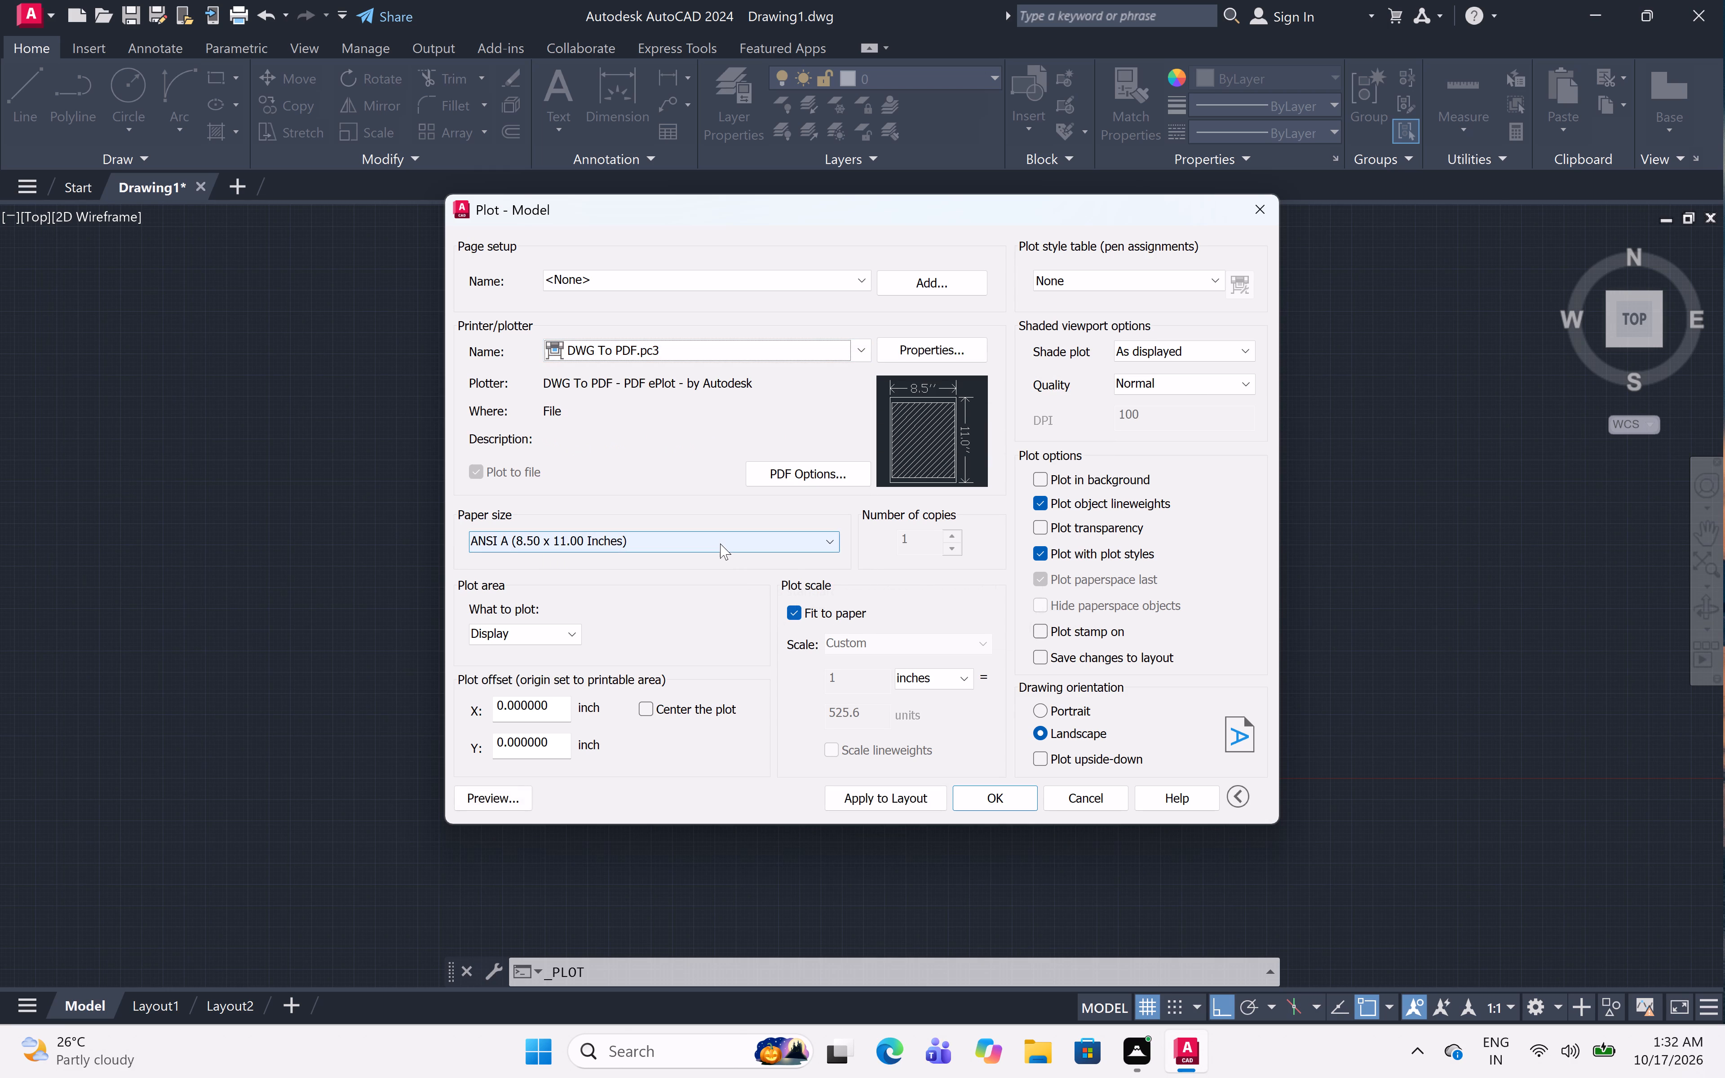
Set the plot's paper size to ISO A4 (297.00 x 210.00 MM).
left_click(720, 543)
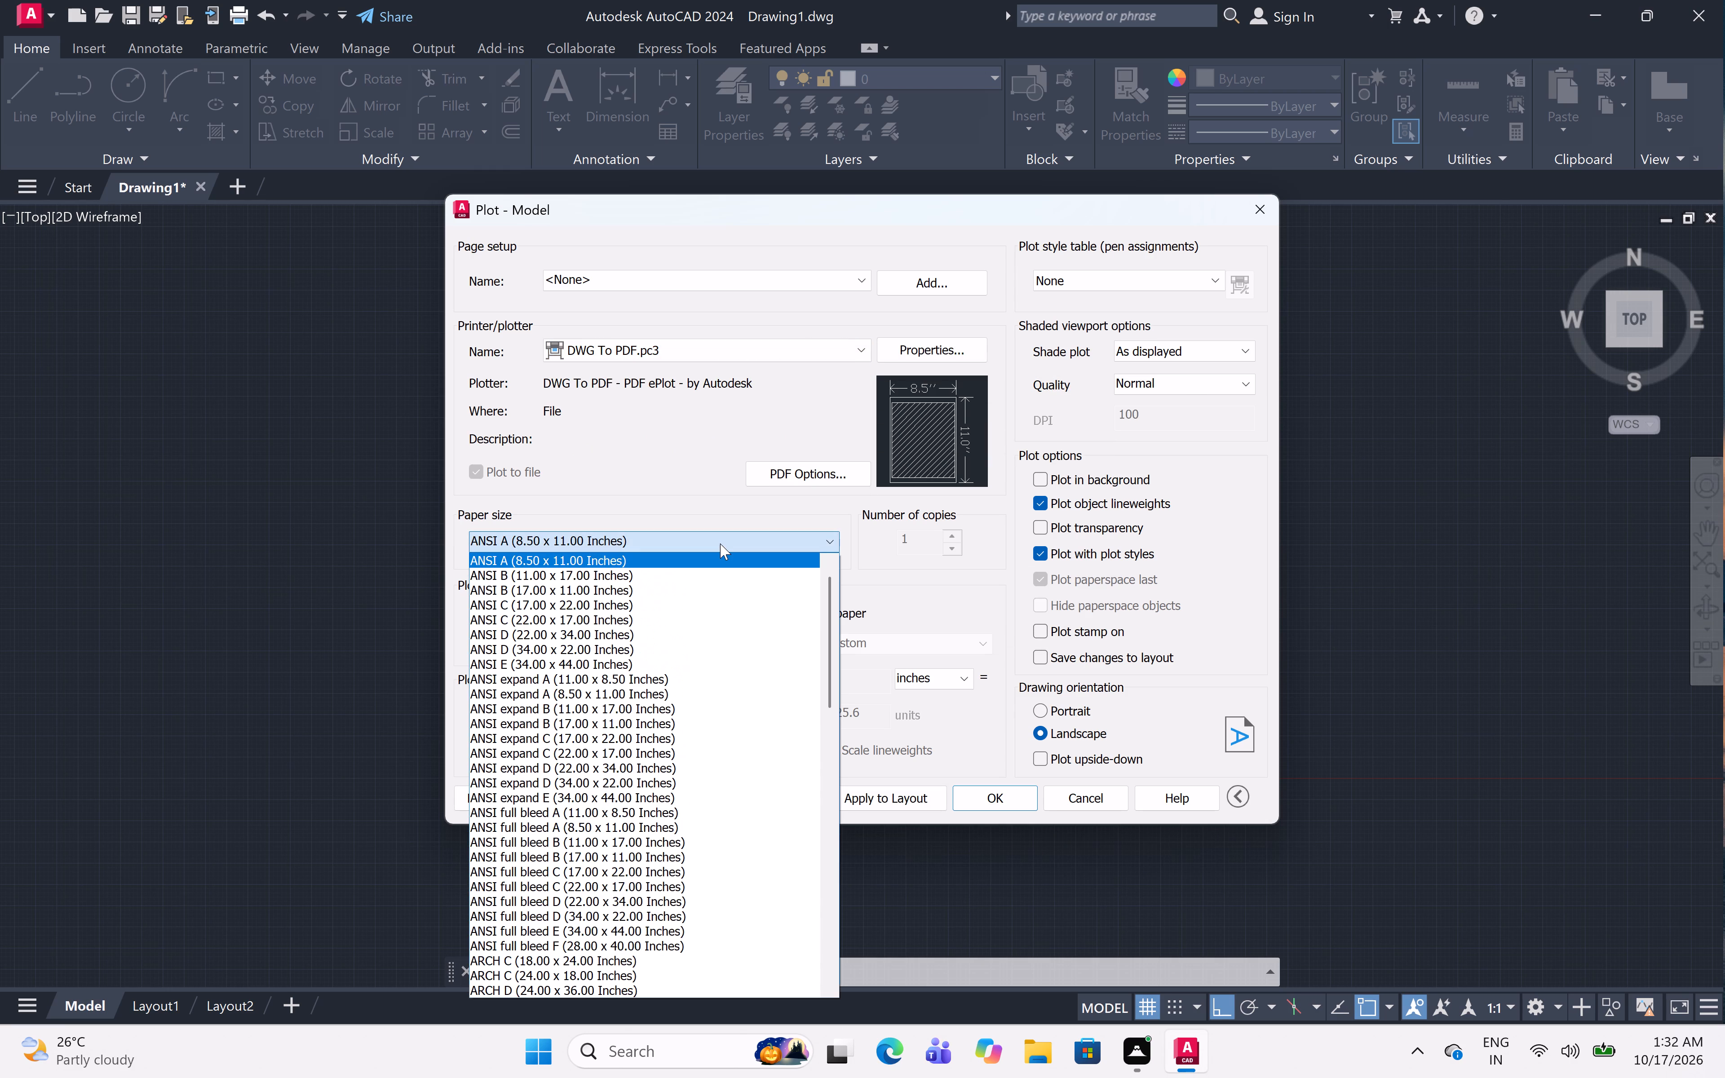
scroll(730, 709, "down", 5)
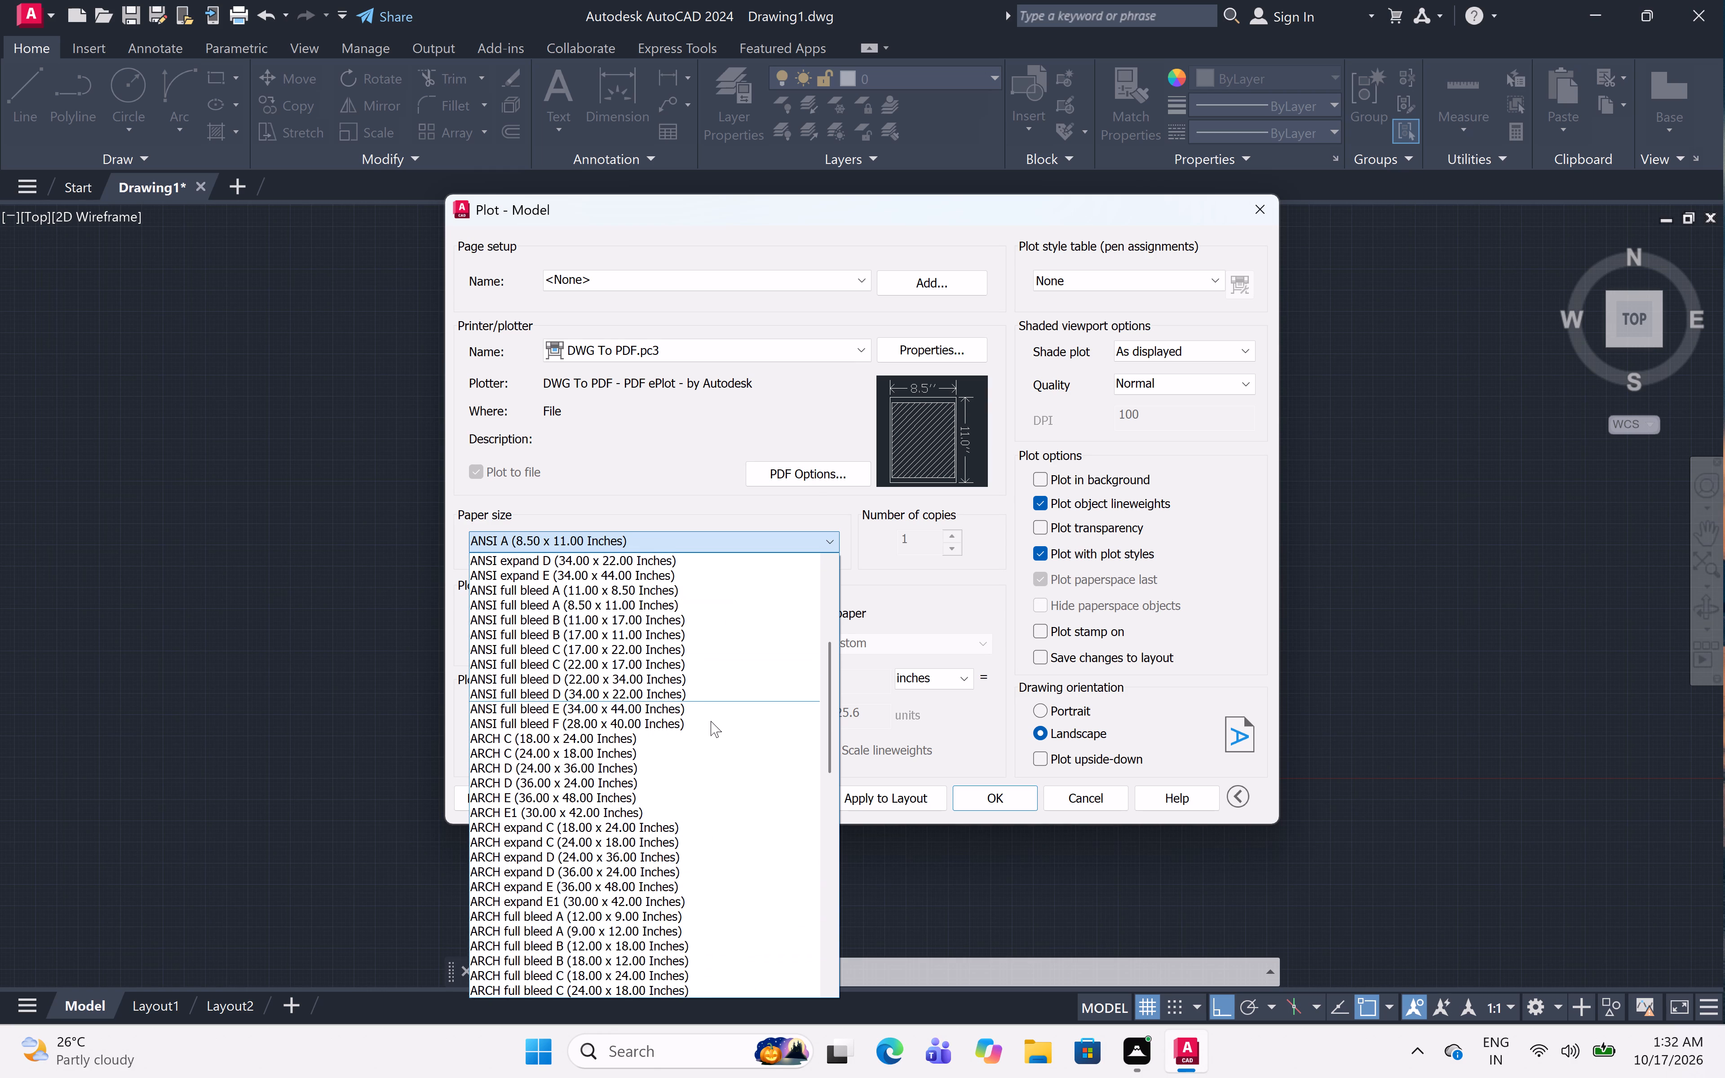
scroll(711, 731, "down", 9)
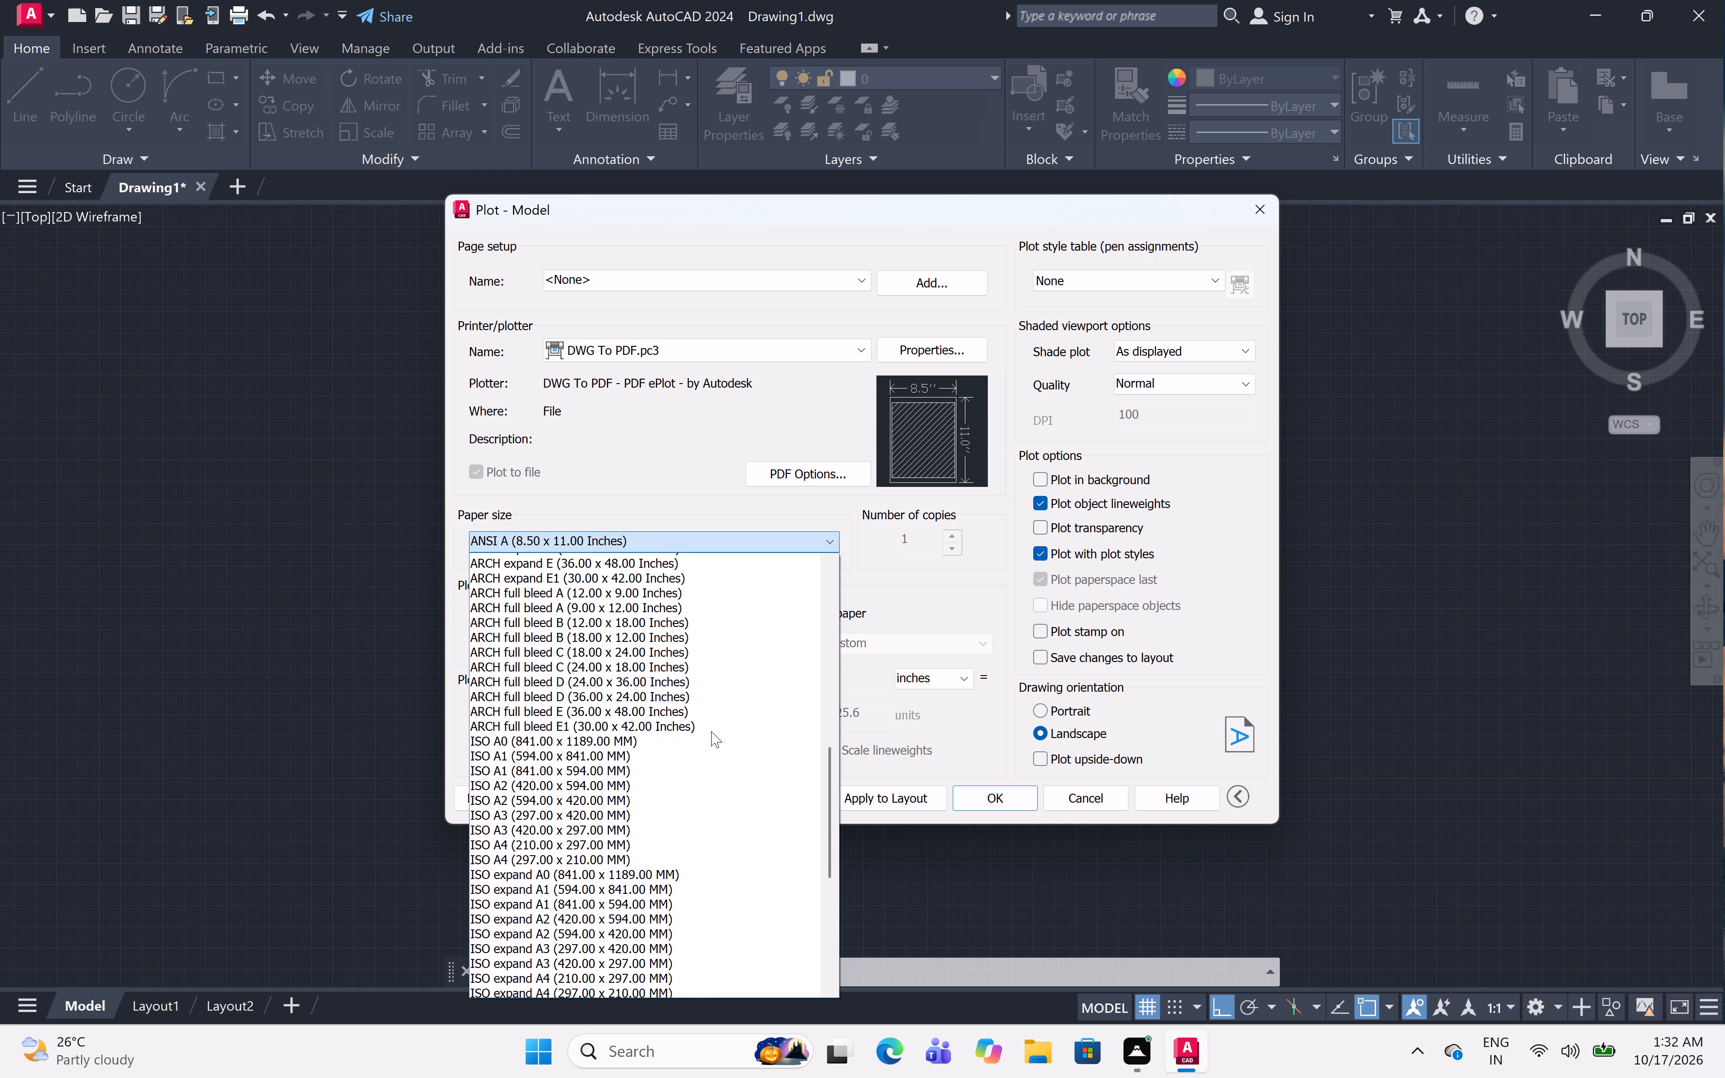
scroll(711, 731, "down", 7)
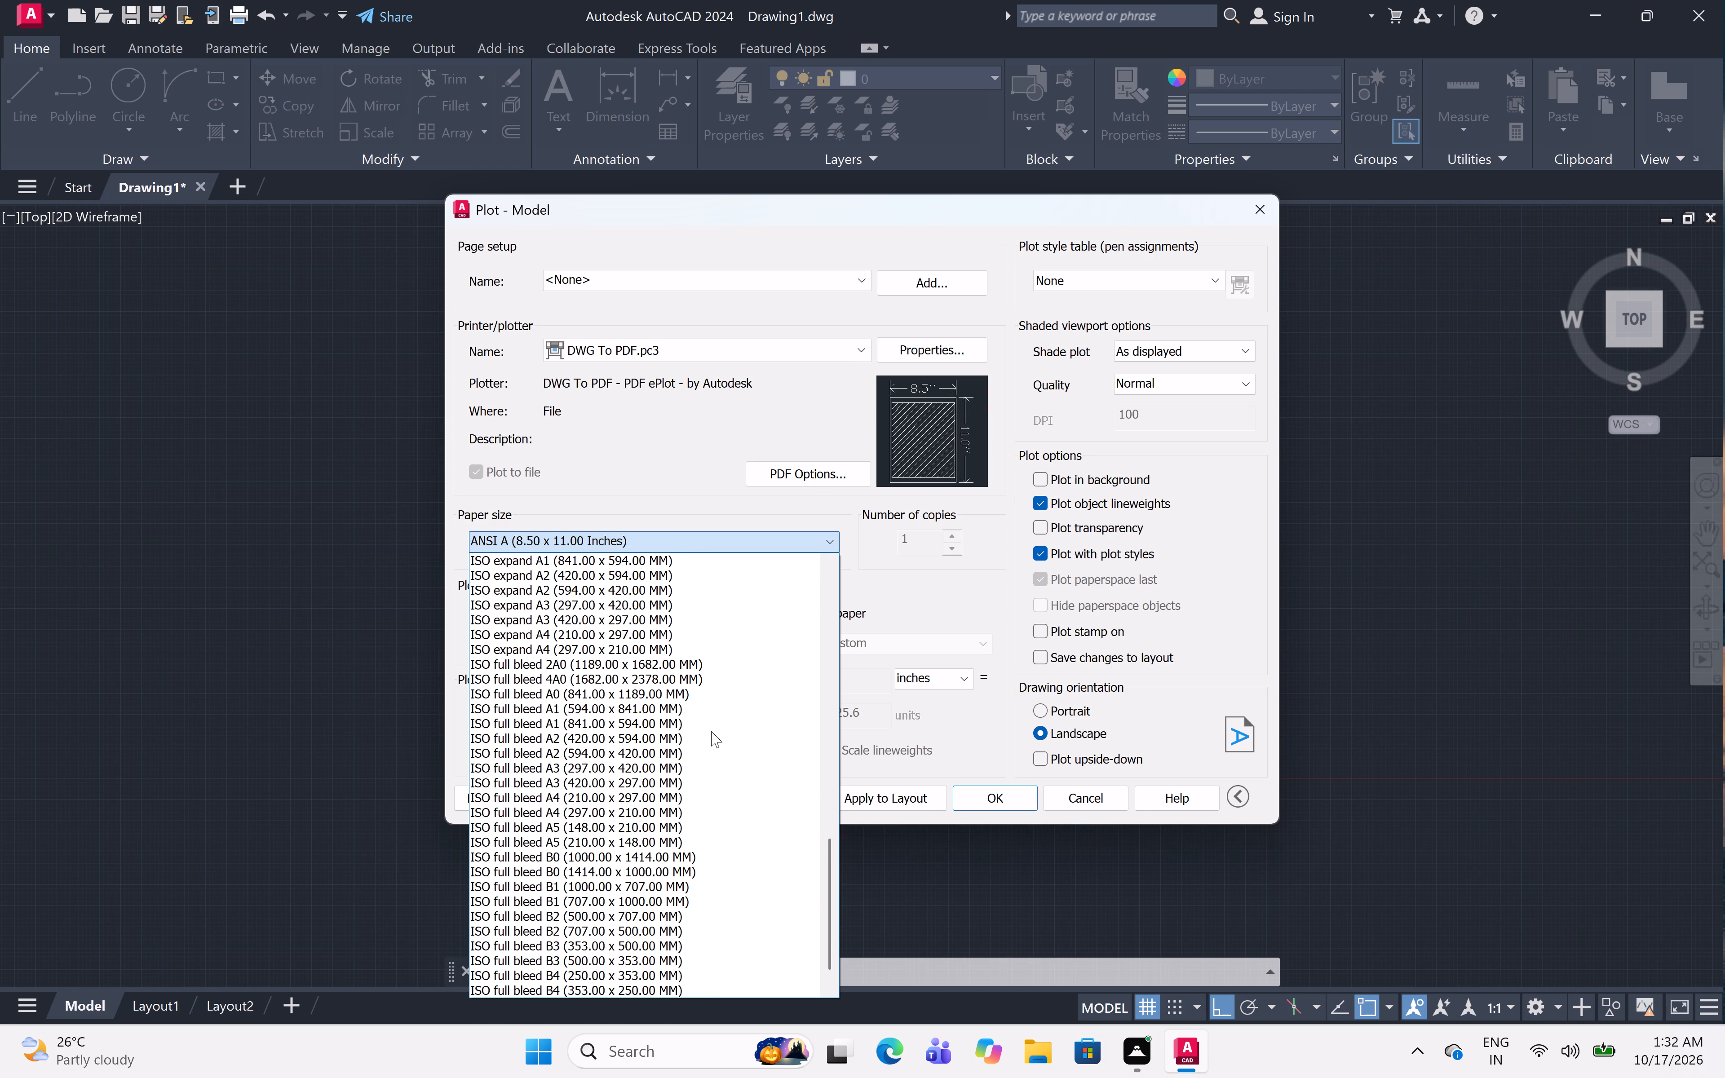
scroll(711, 731, "down", 5)
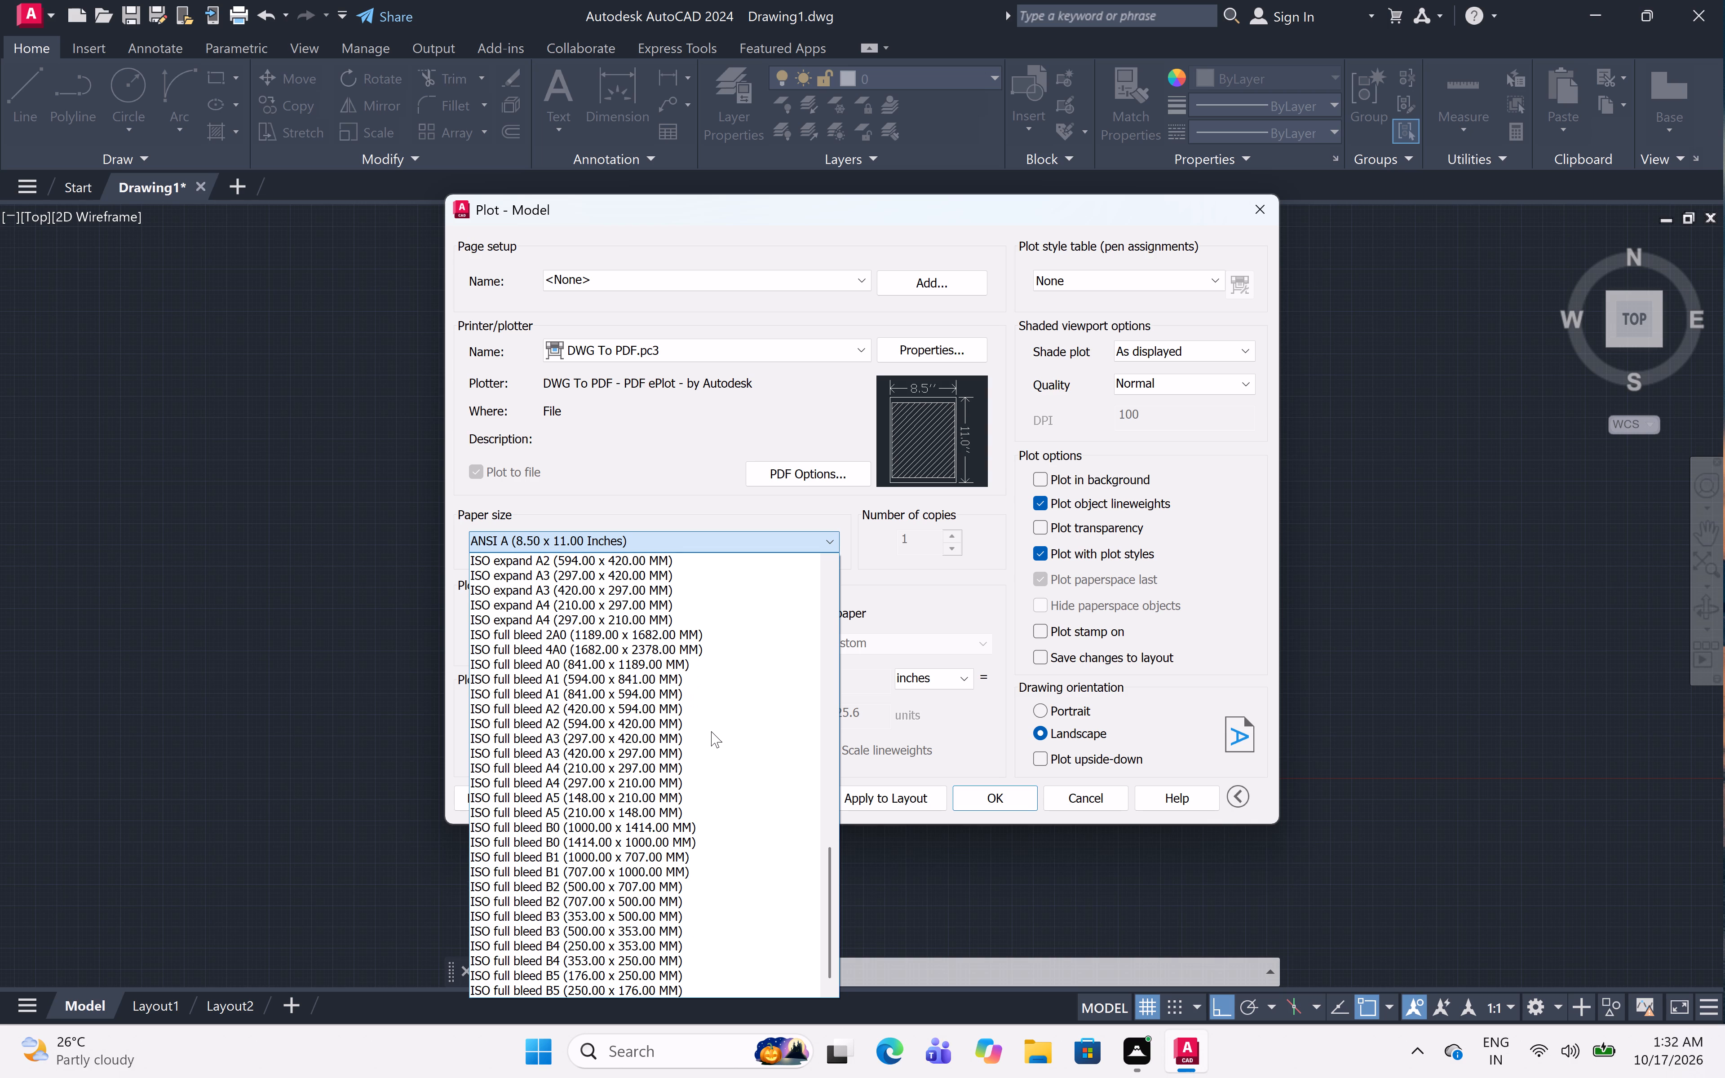
scroll(711, 731, "up", 4)
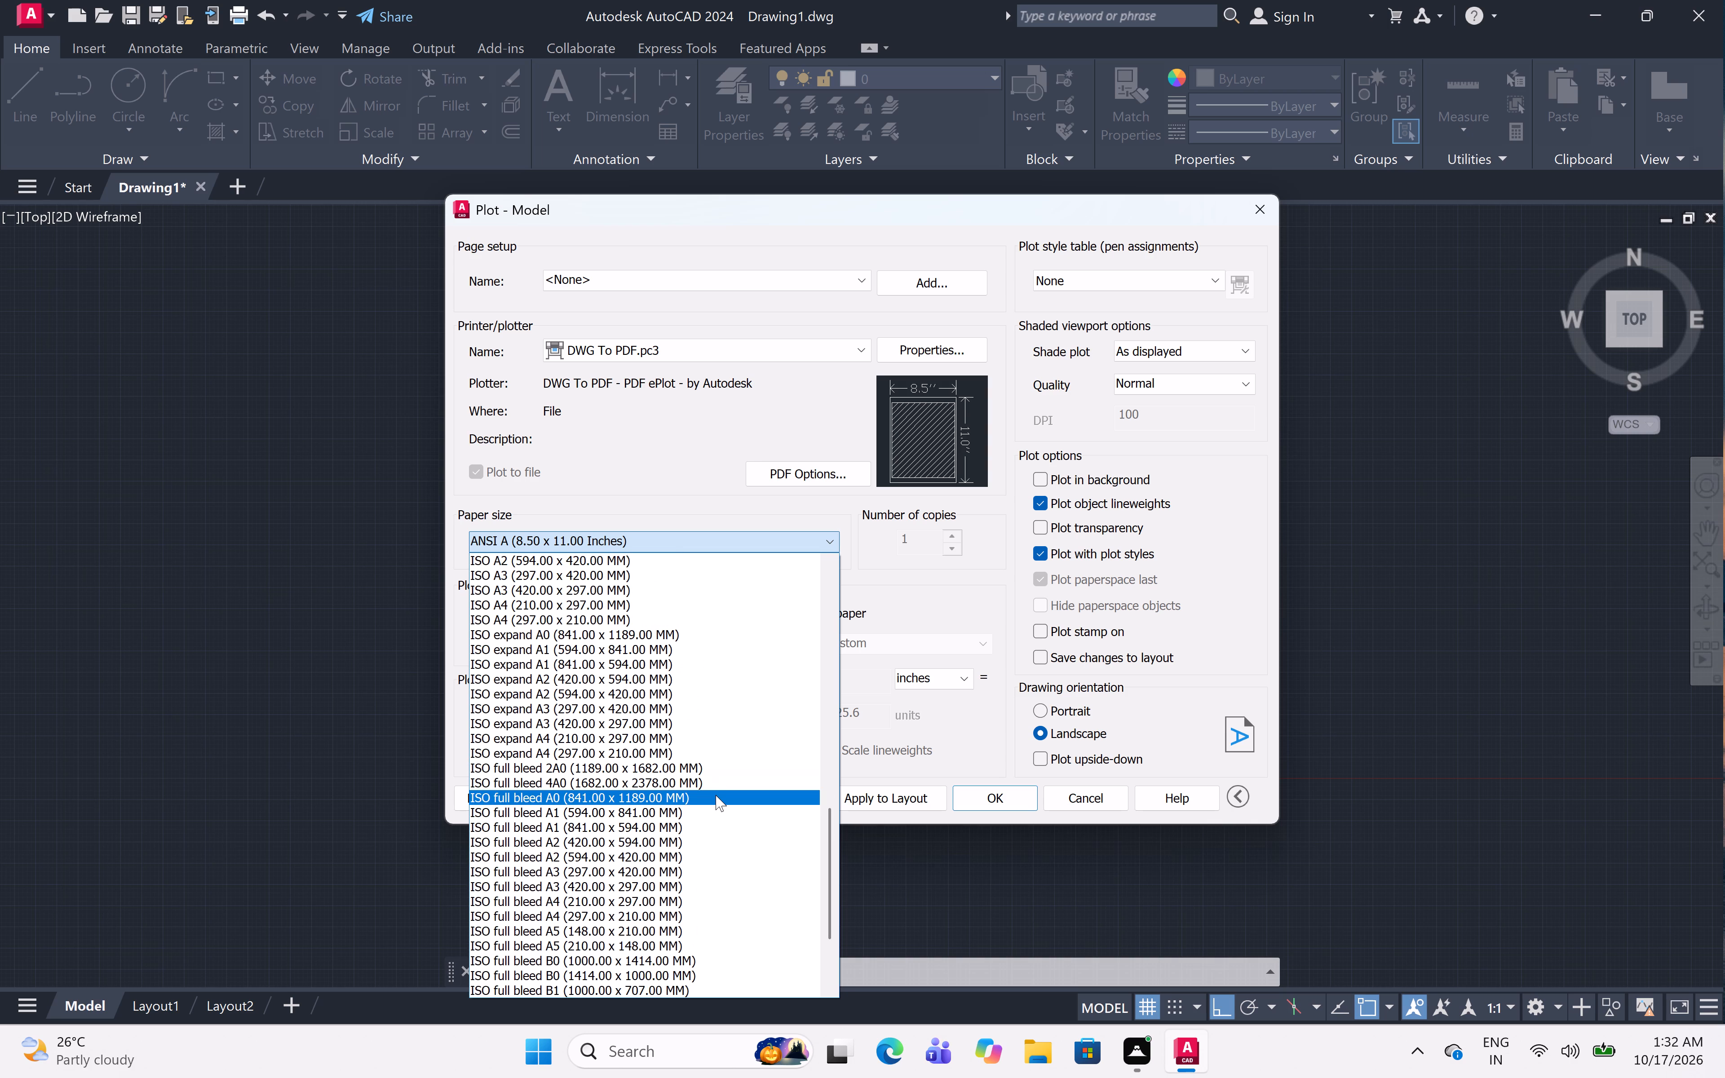
scroll(716, 795, "up", 2)
scroll(720, 875, "up", 3)
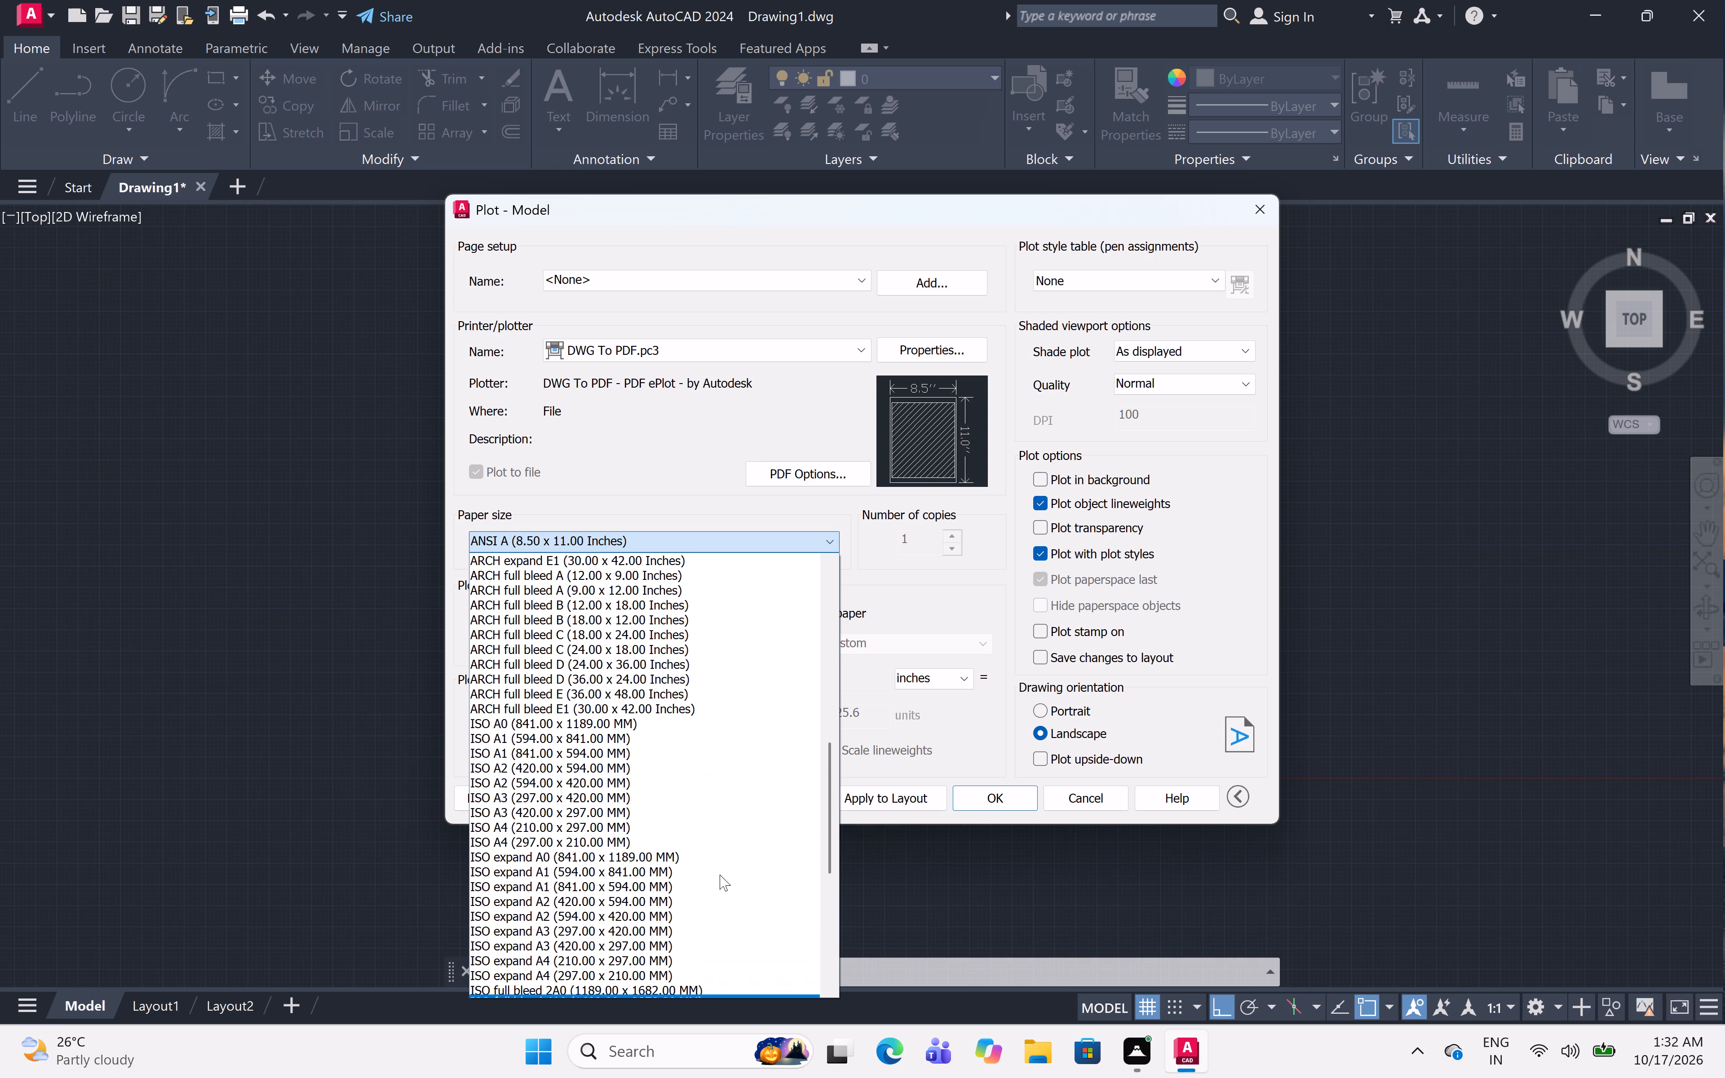
scroll(720, 875, "down", 1)
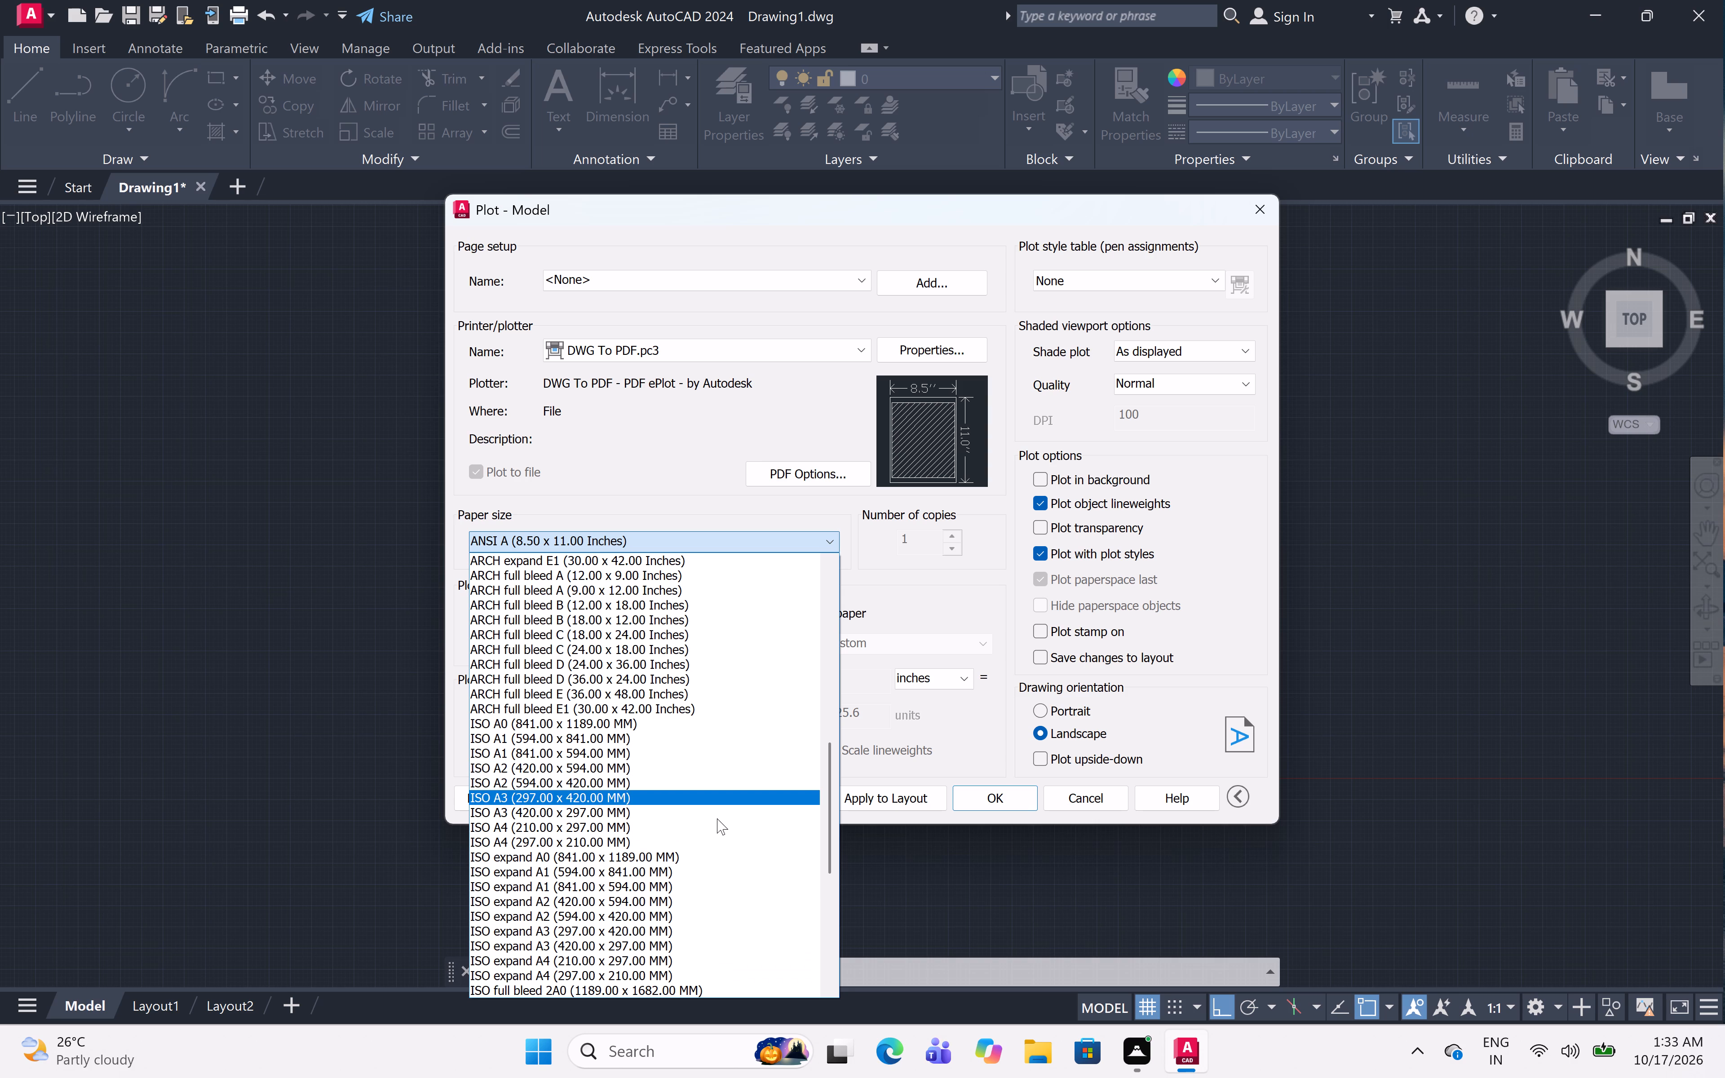
left_click(683, 843)
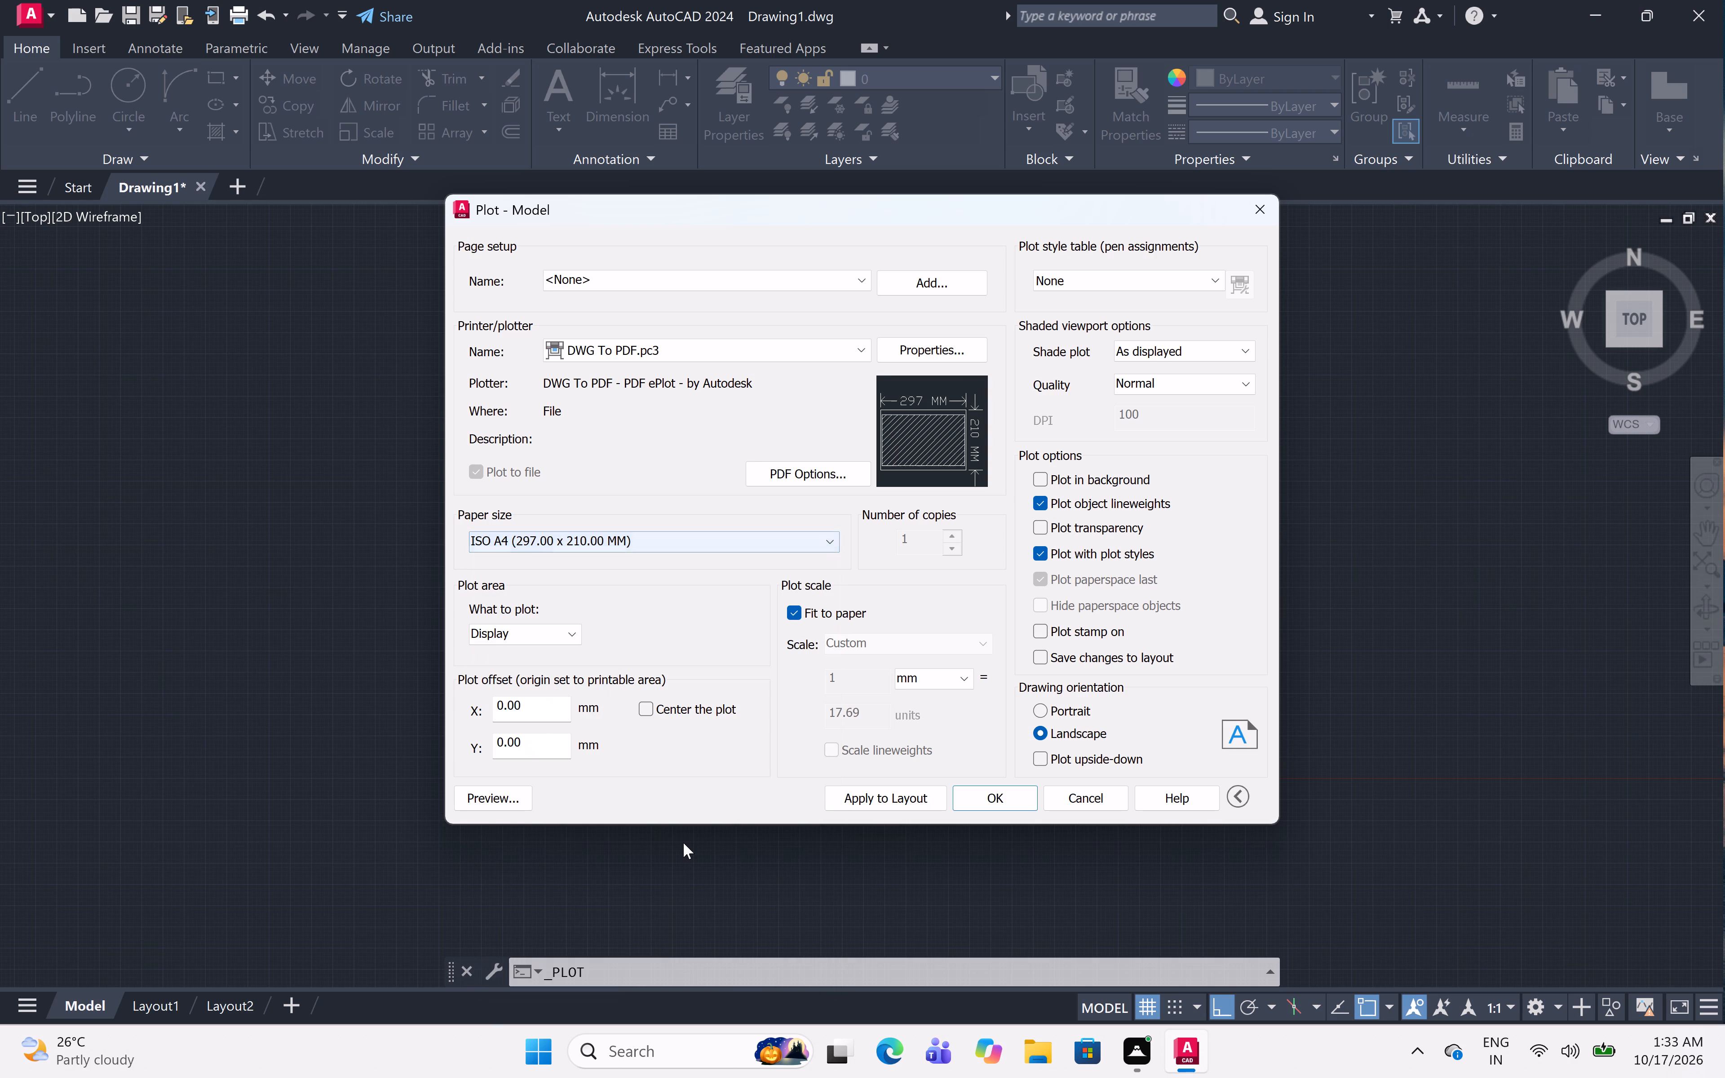
Set the plot area to a window spanning opposite corners of the border rectangle.
left_click(570, 640)
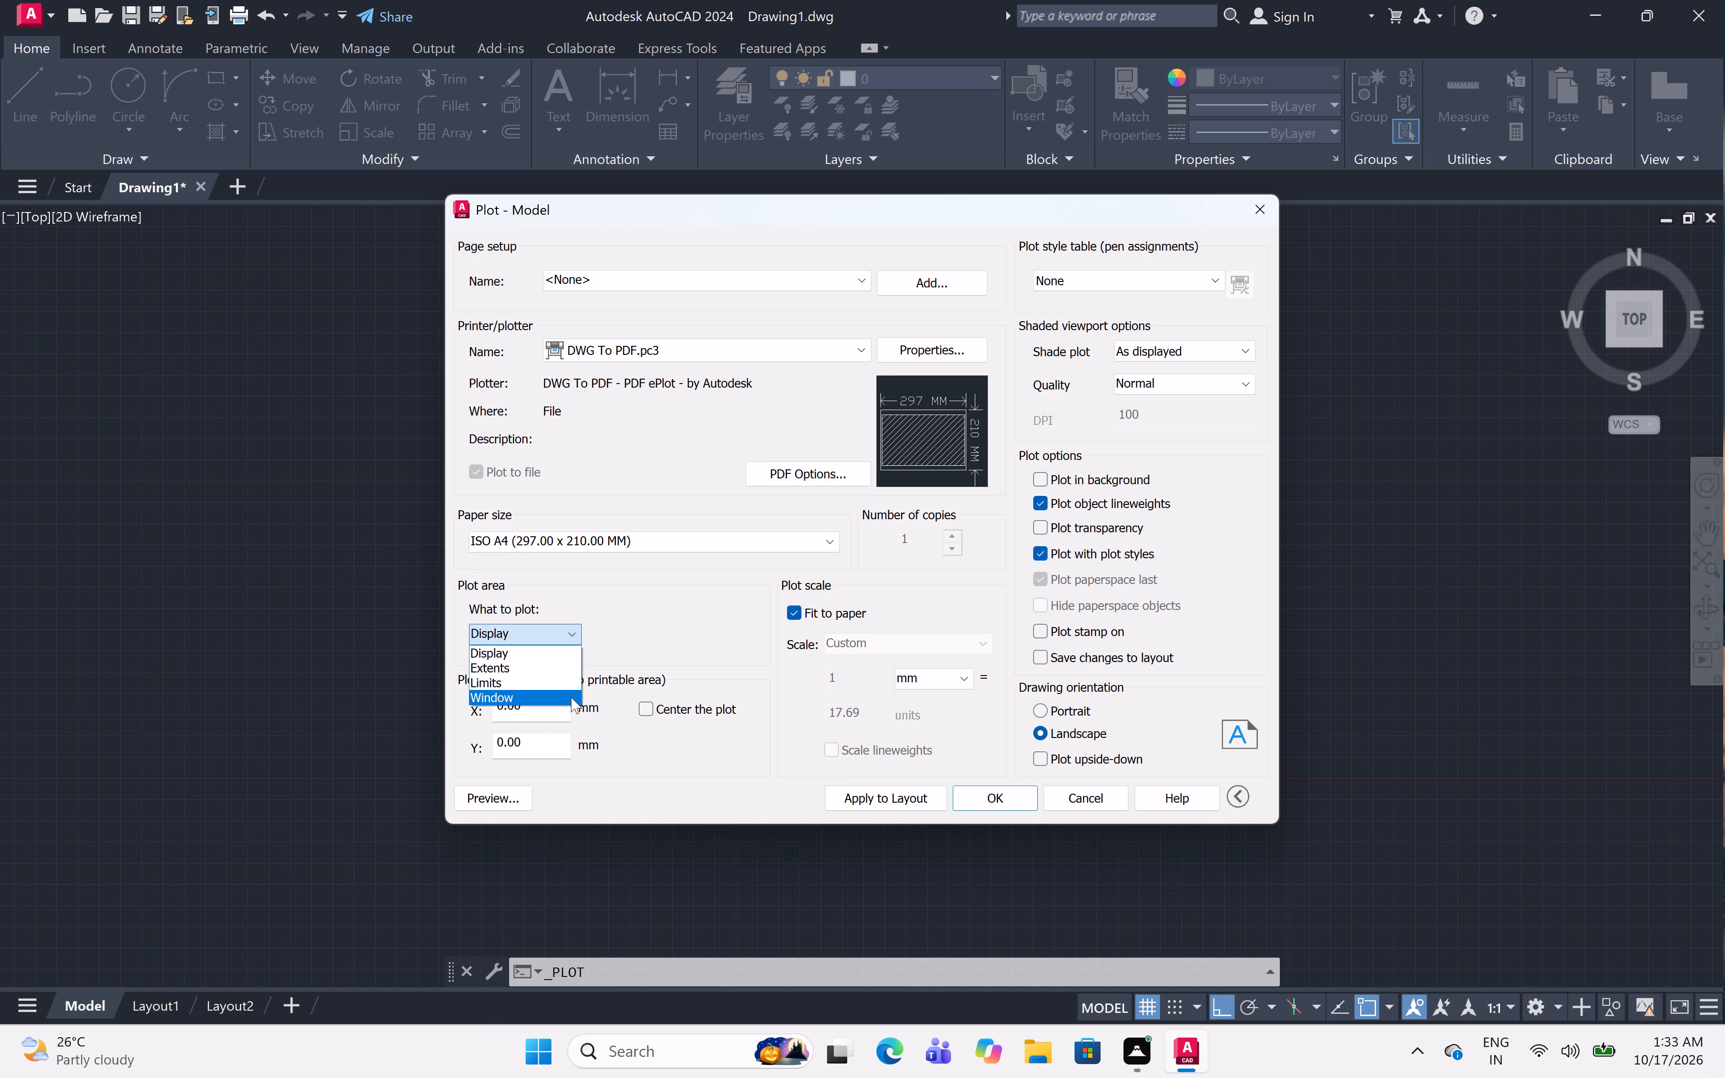
left_click(571, 697)
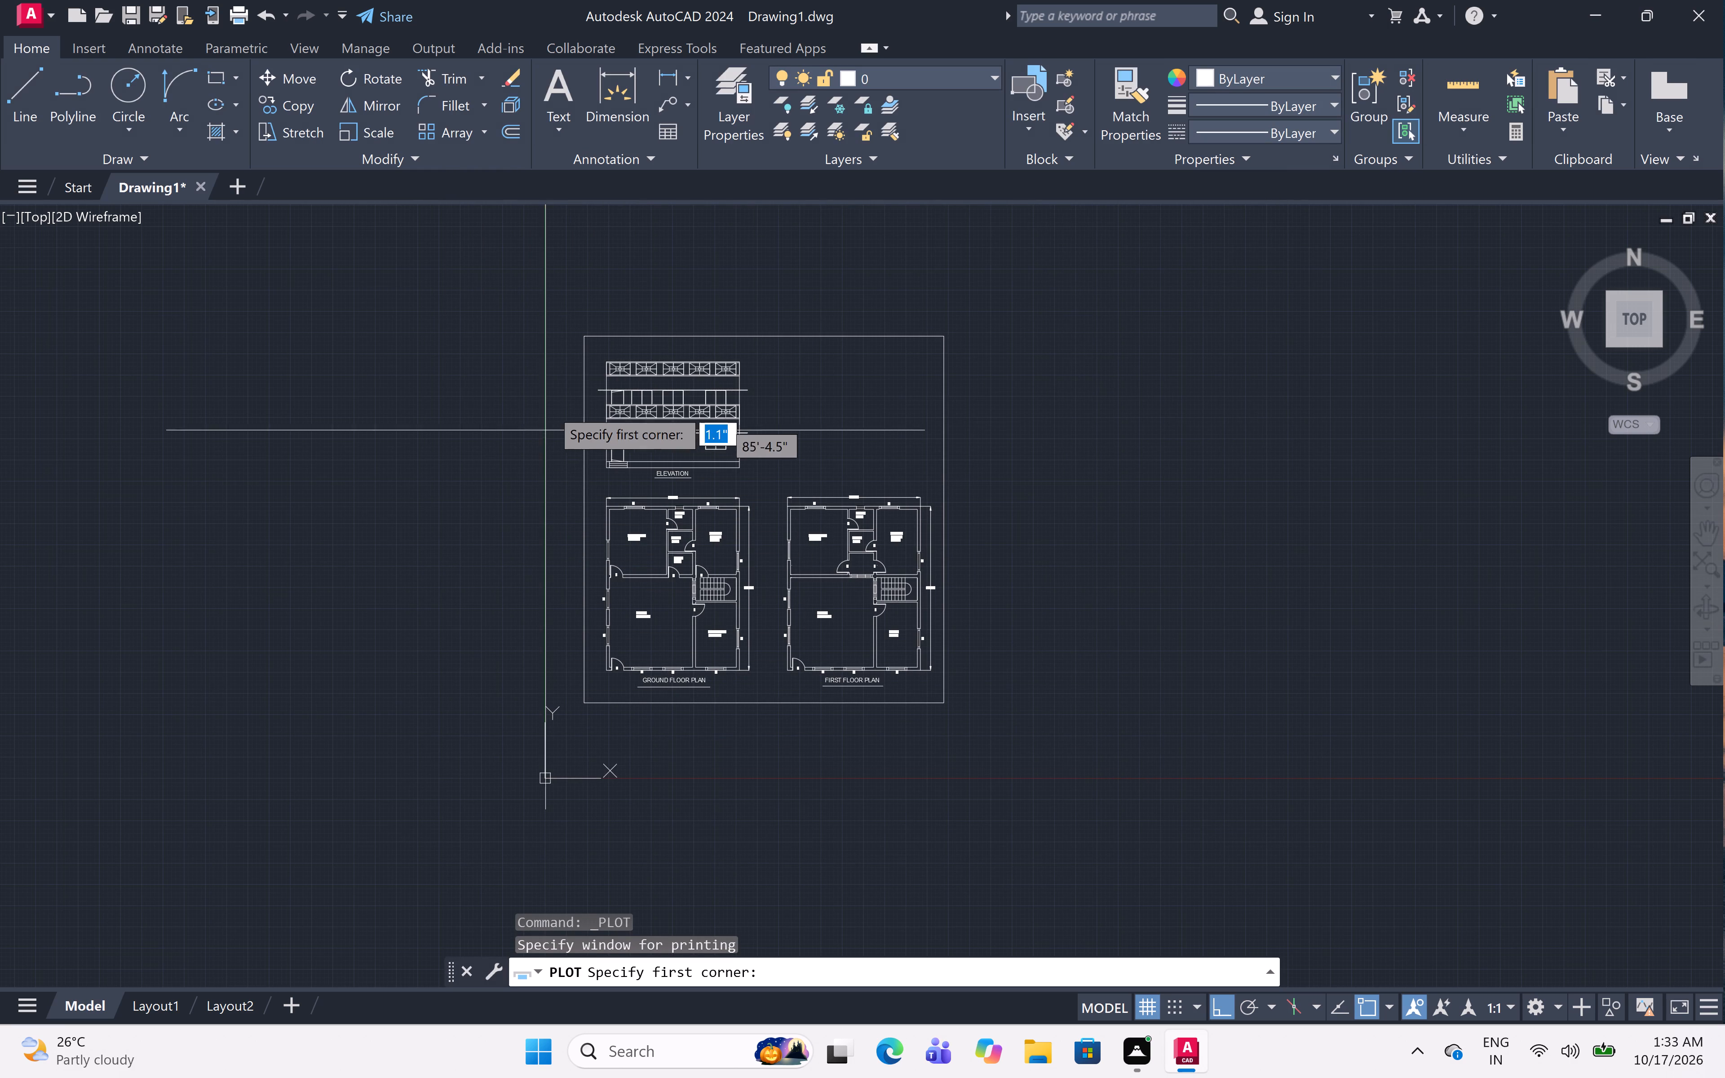
left_click(577, 338)
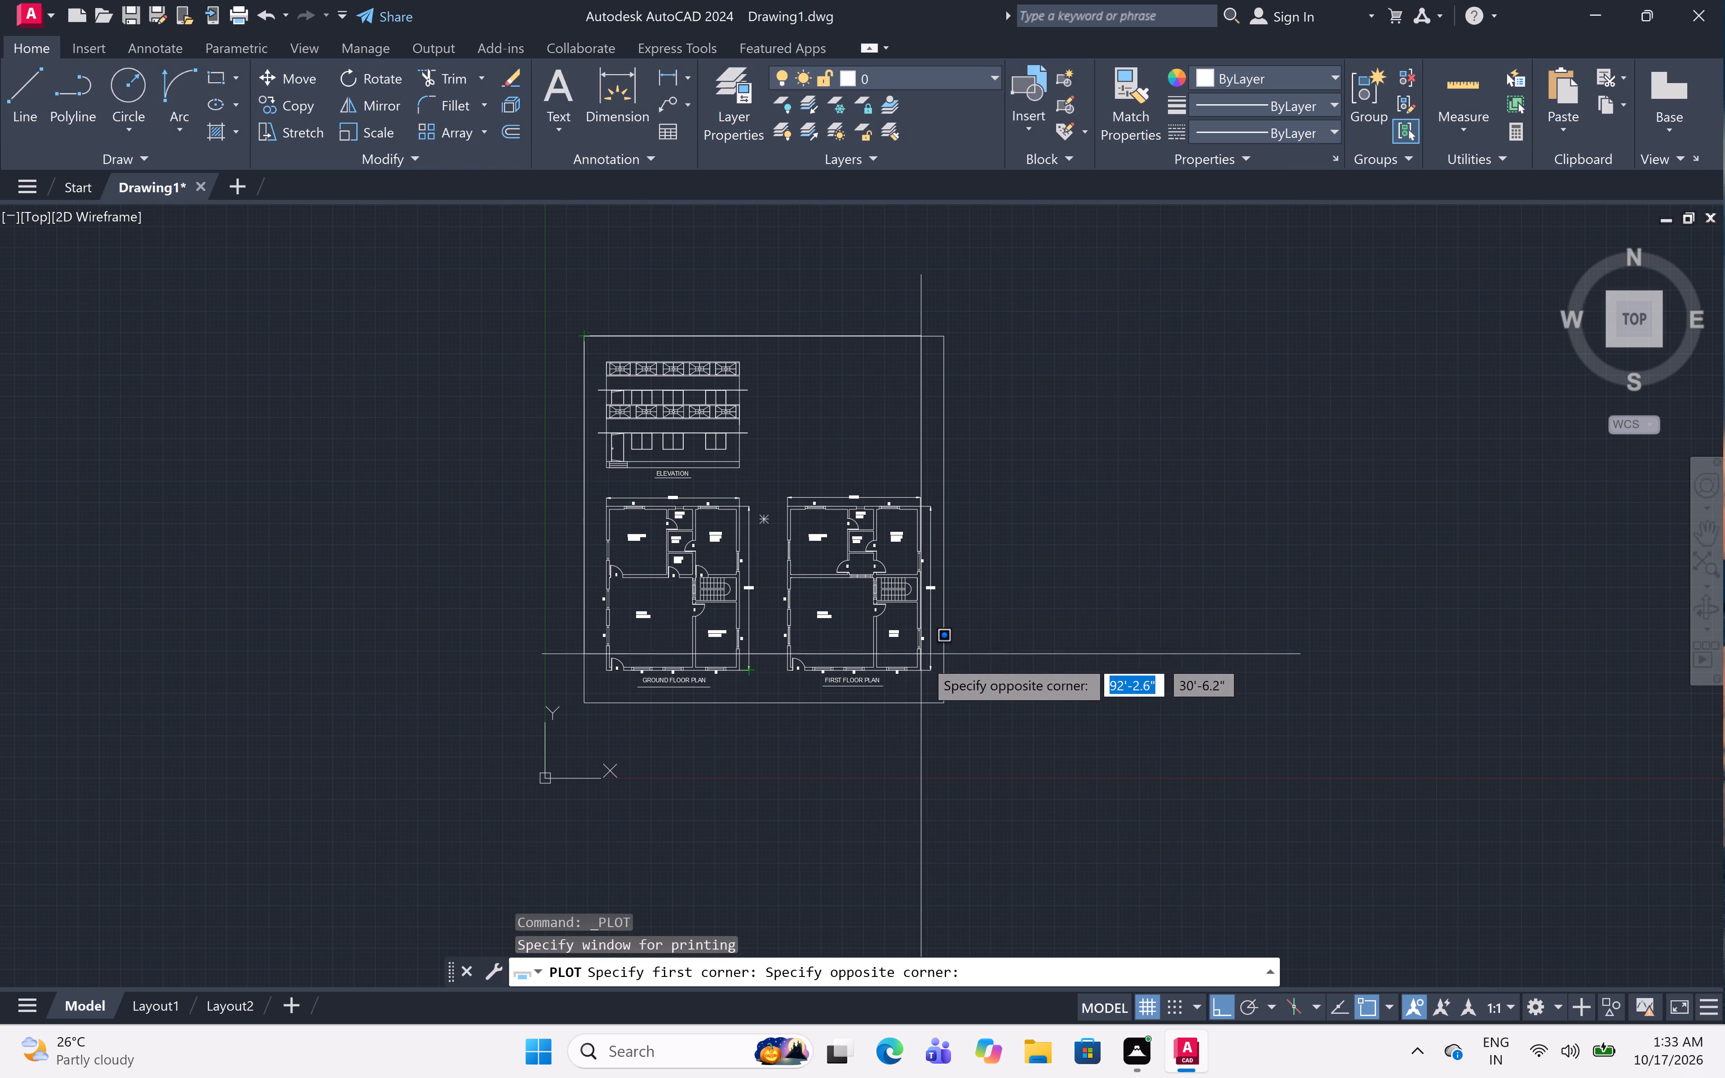
left_click(942, 701)
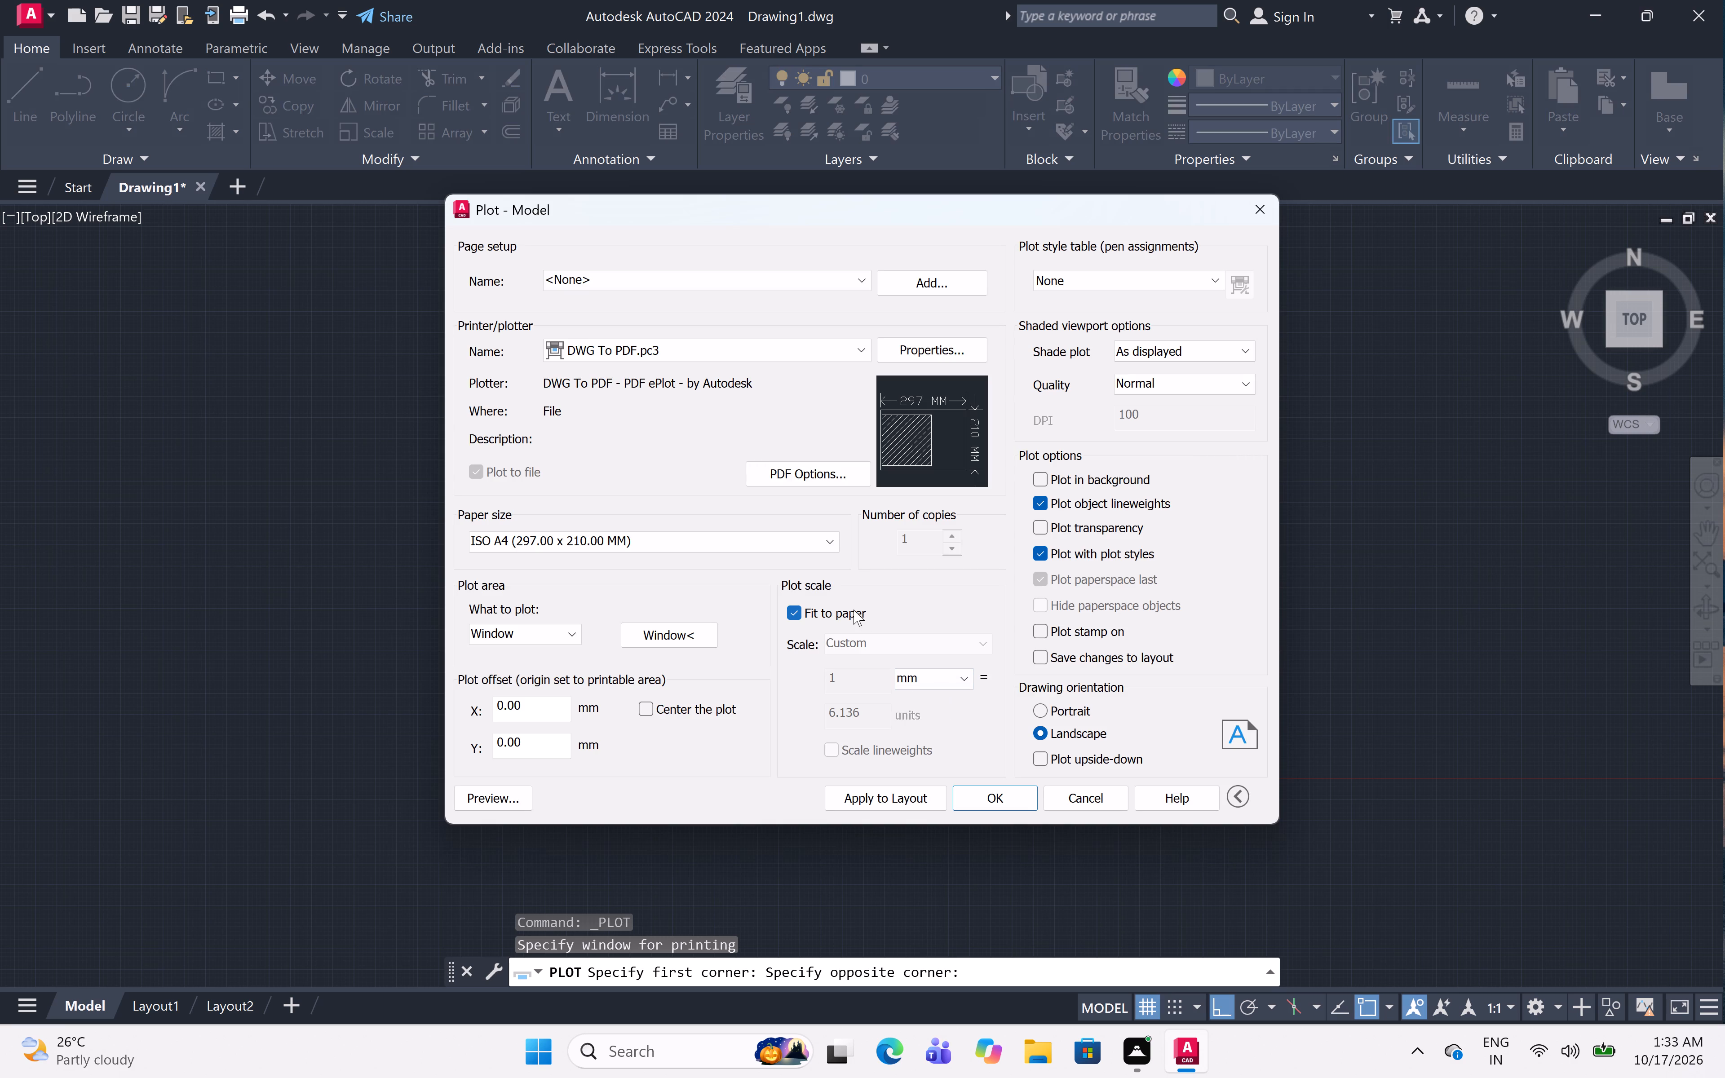
Assign the acad.ctb plot style table to the plot and to all layouts.
left_click(1055, 287)
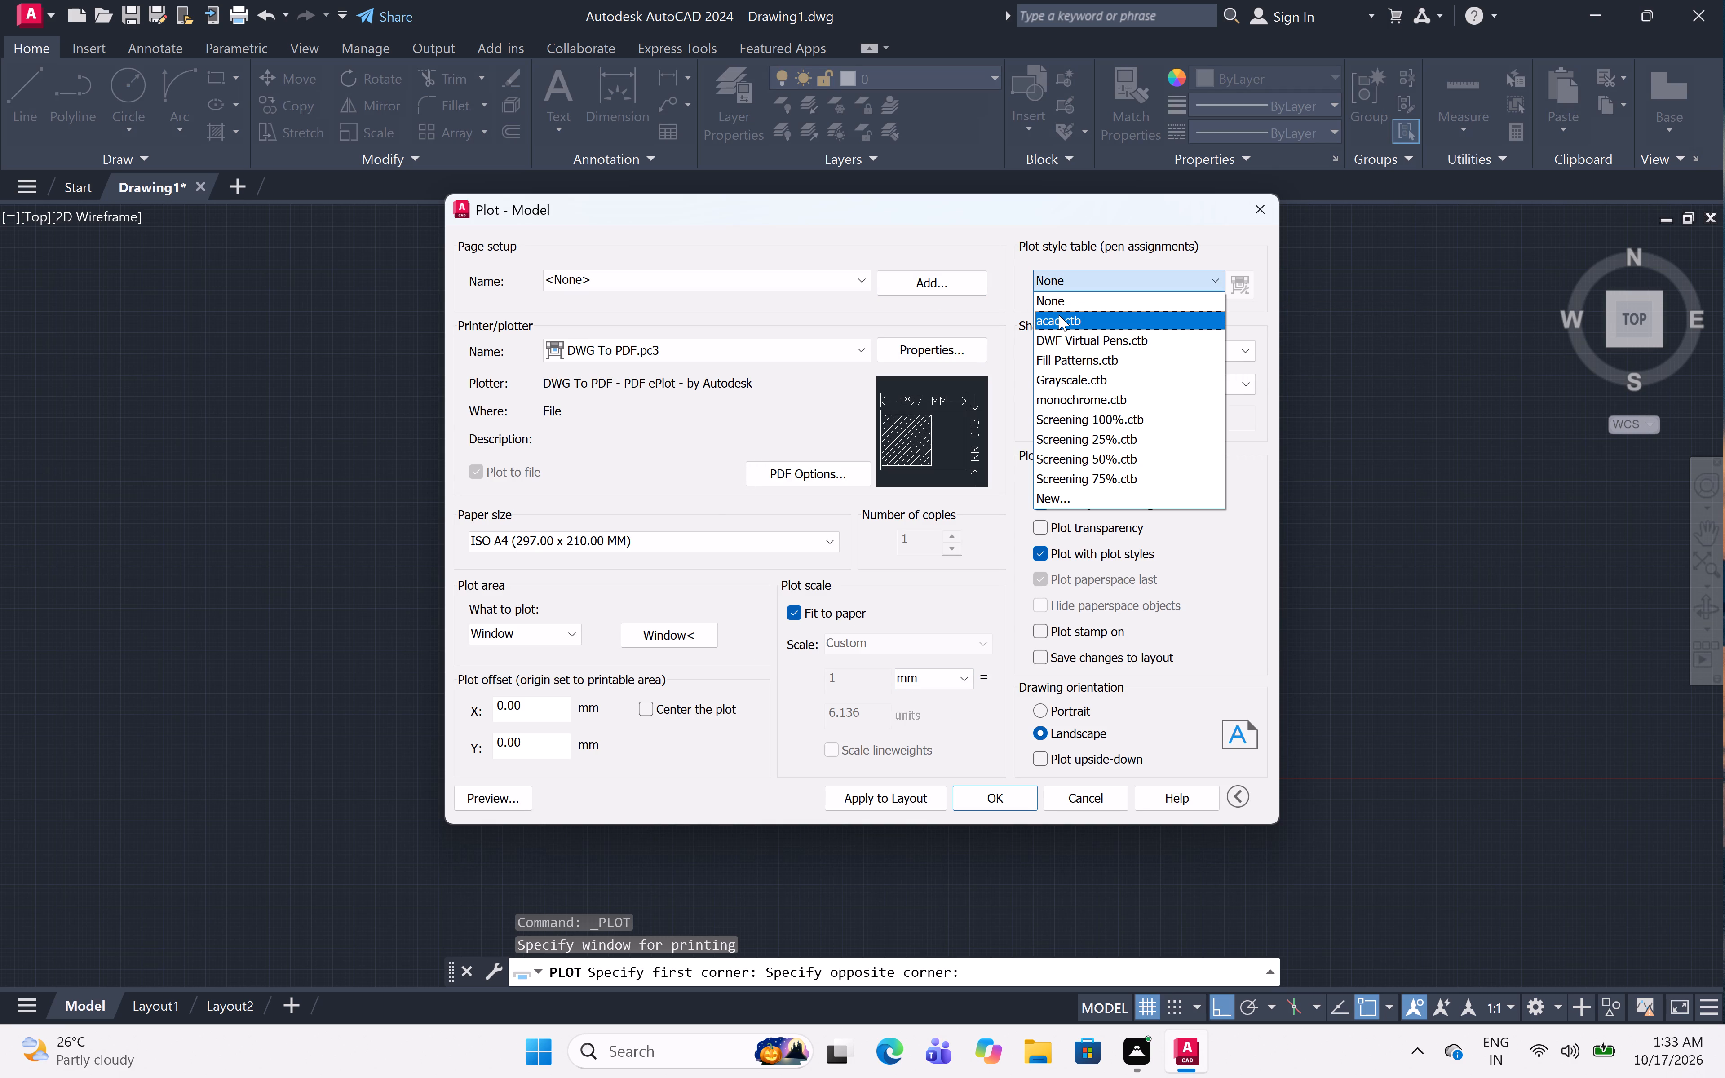
left_click(1059, 315)
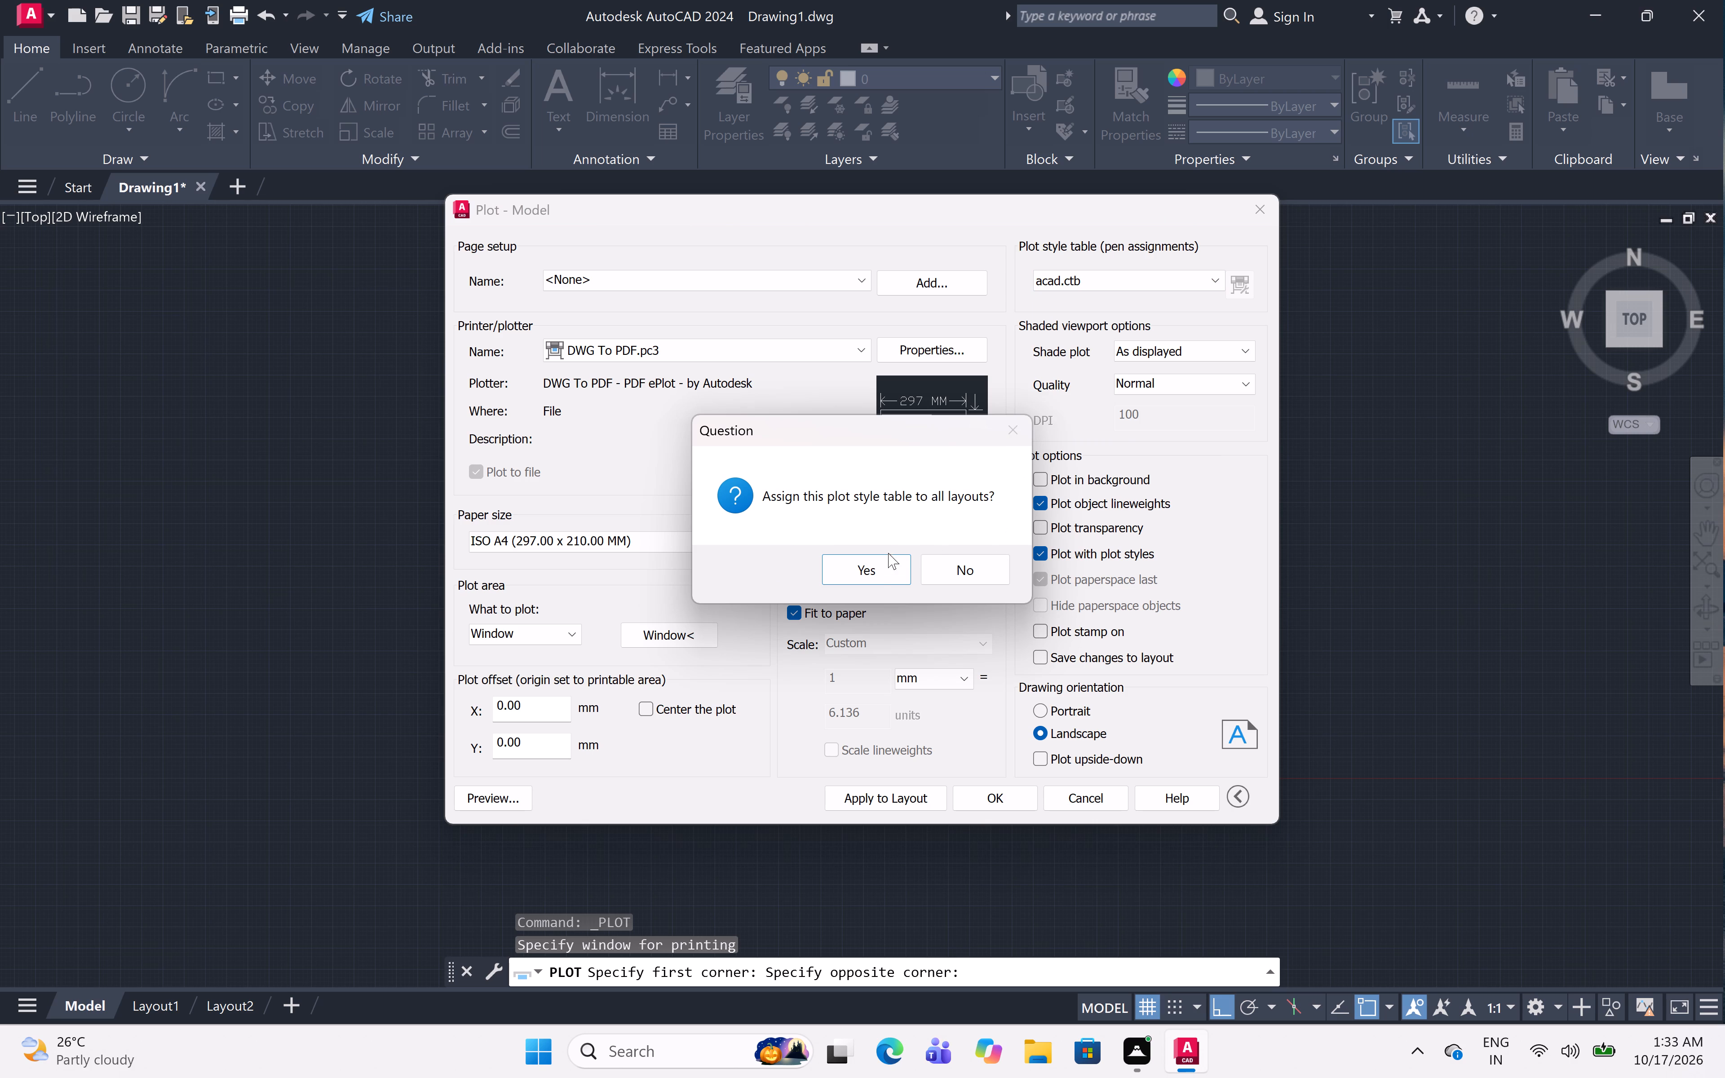
left_click(877, 568)
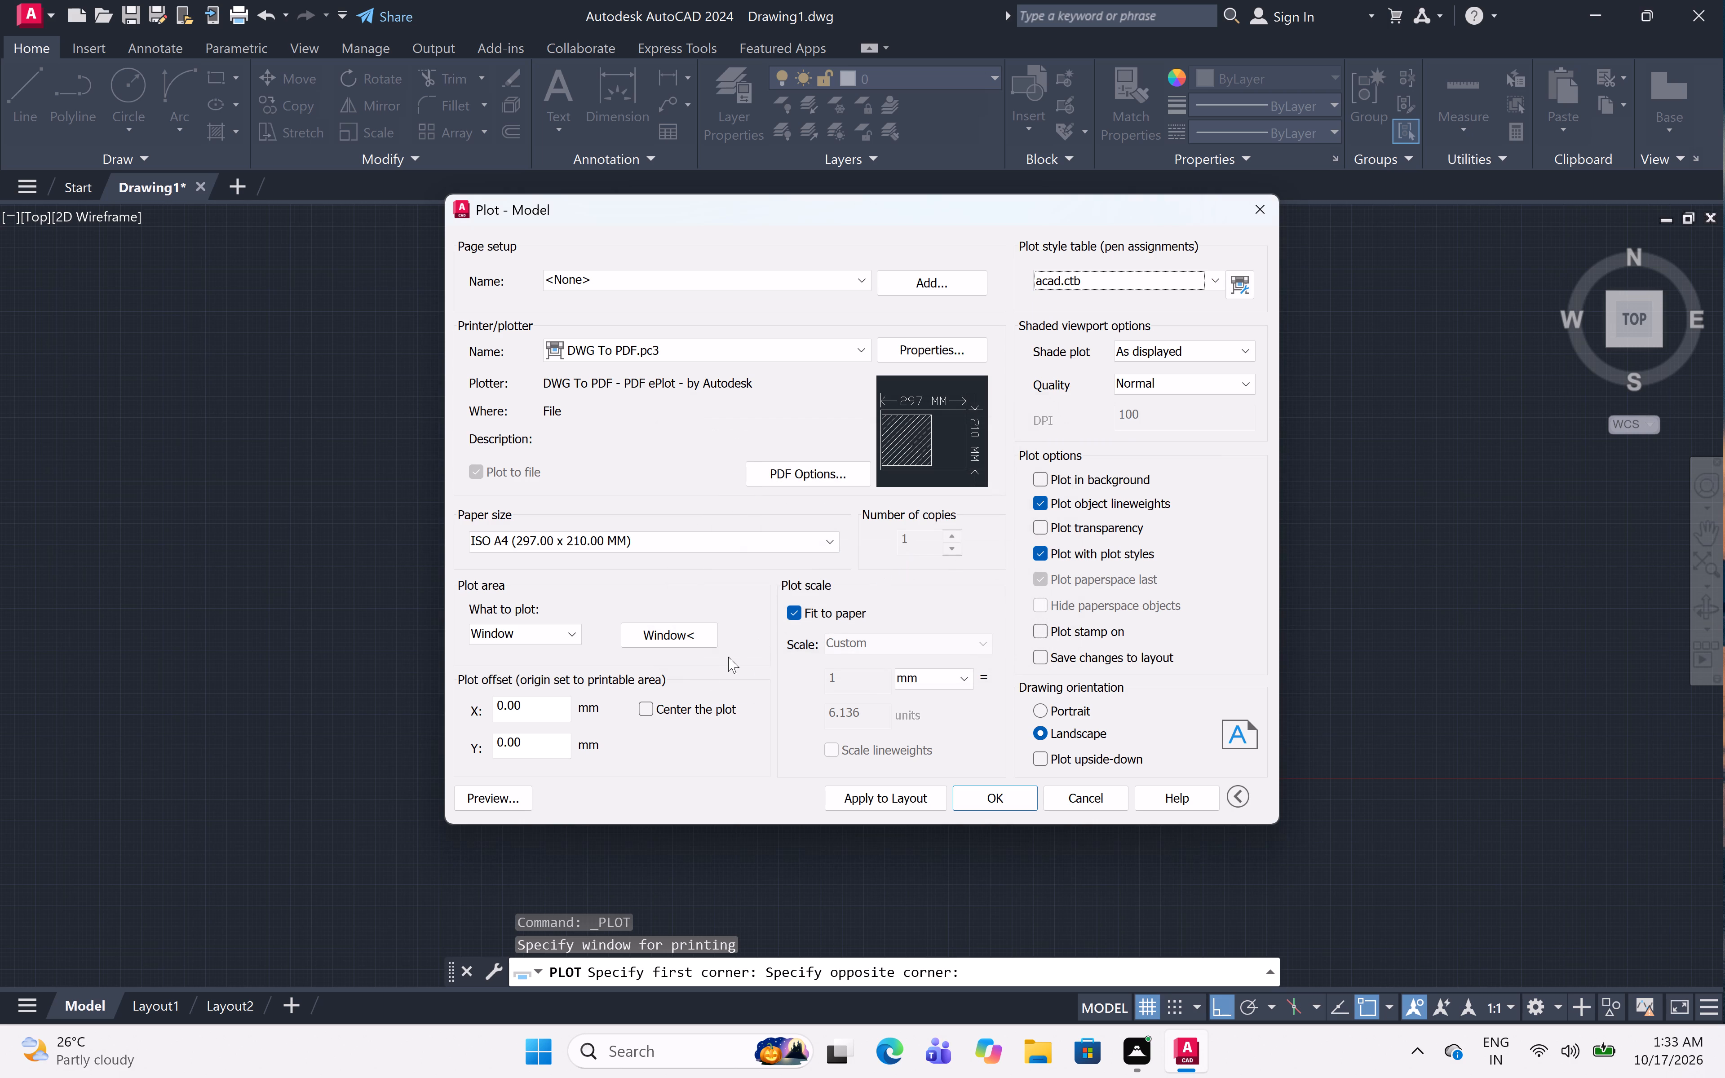
Preview the plot, examine the drawing's placement and legibility on the sheet, and return to the plot settings.
left_click(506, 806)
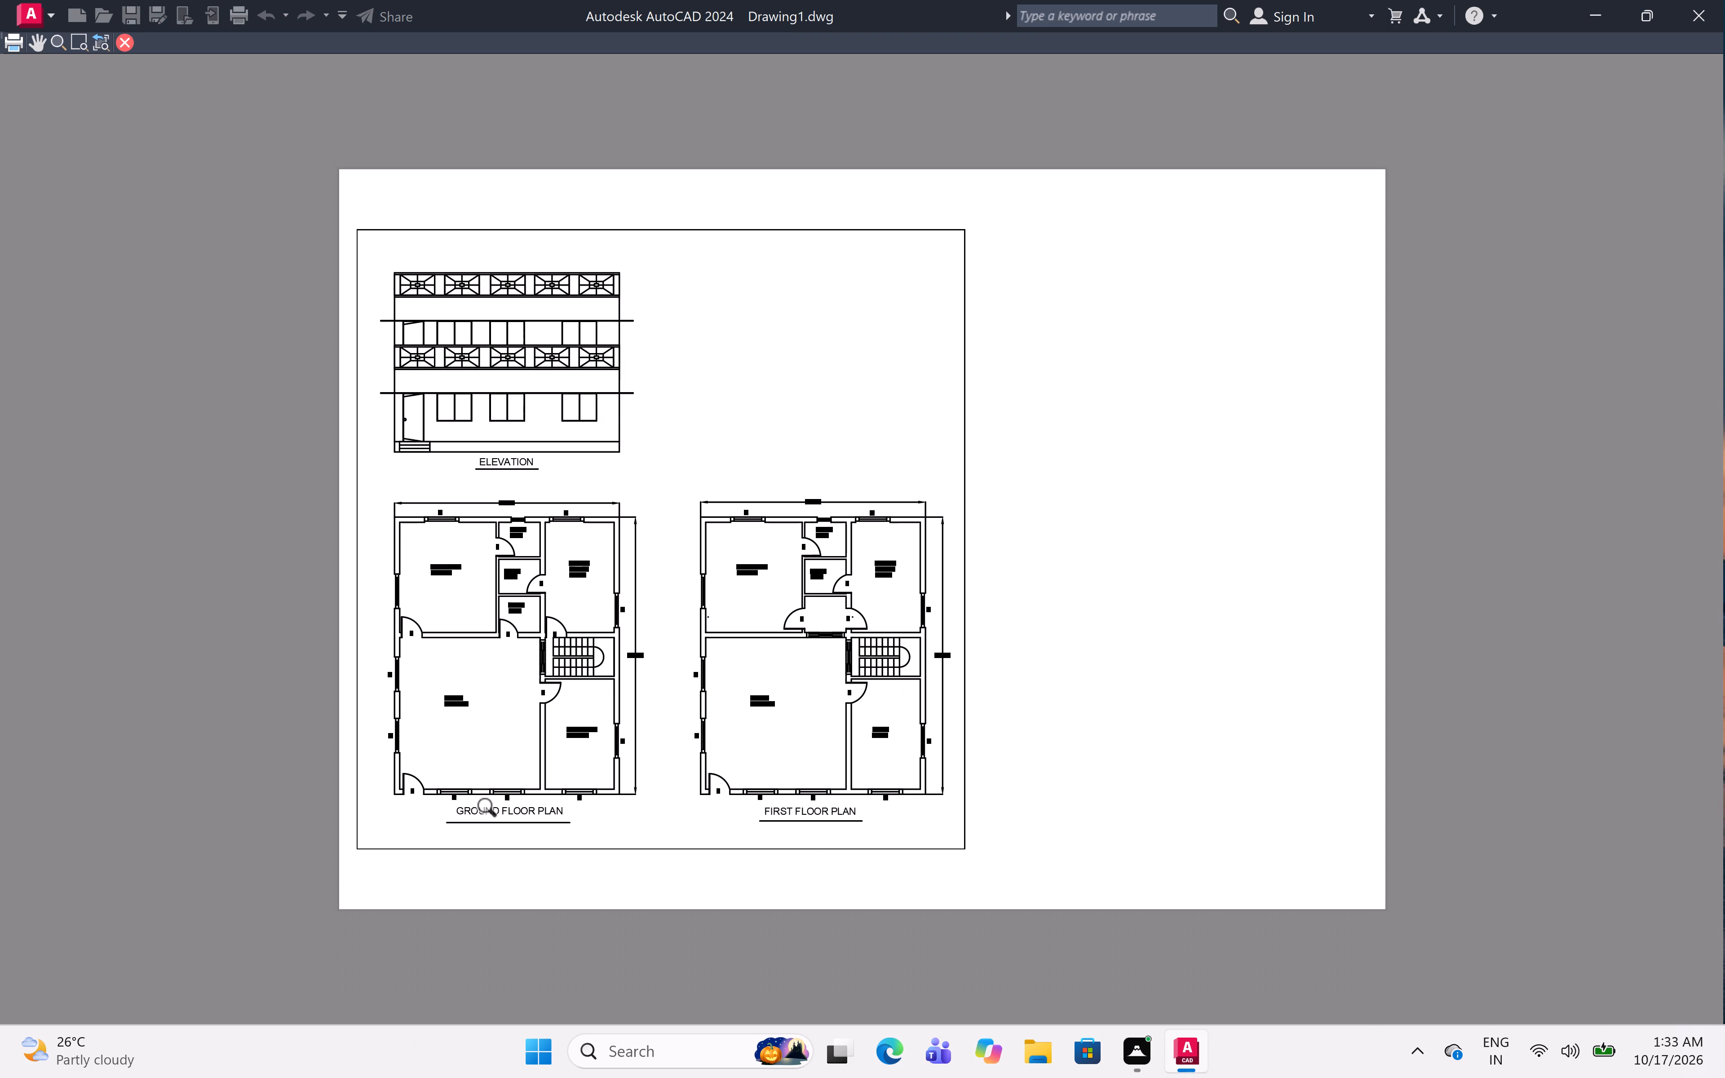
scroll(458, 808, "up", 2, "ctrl")
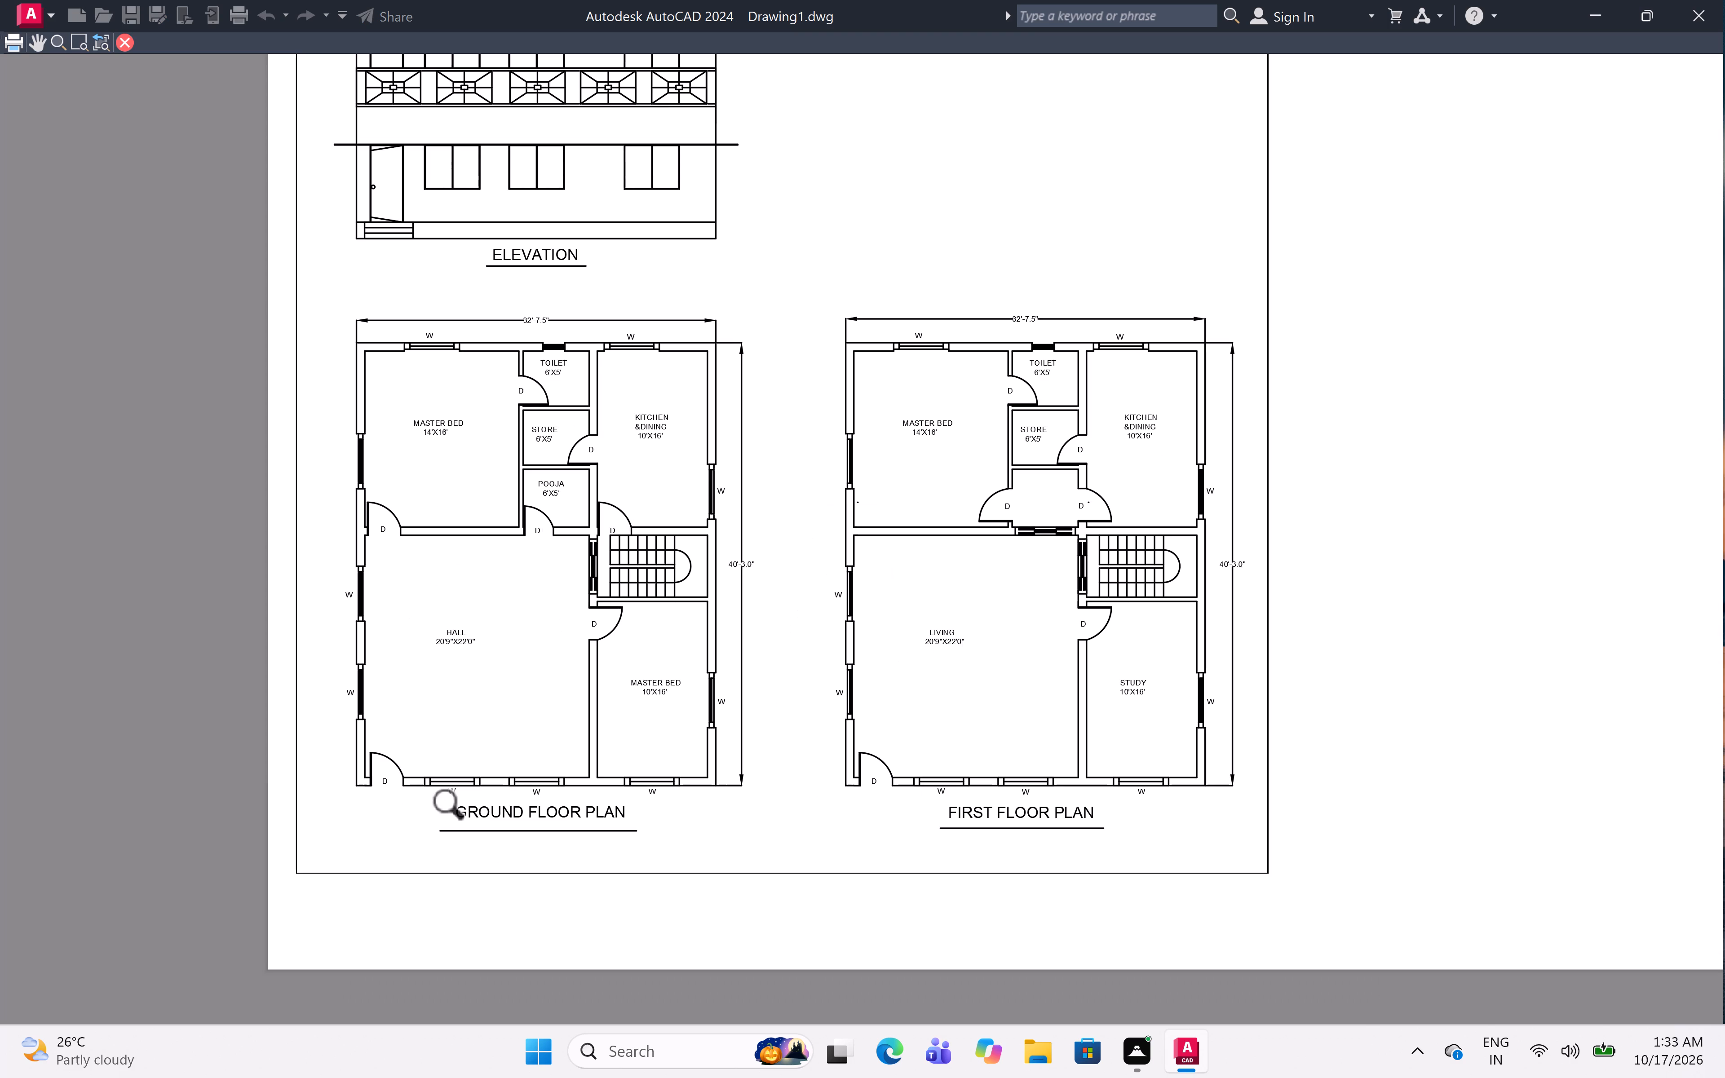
scroll(458, 808, "down", 3, "ctrl")
scroll(458, 808, "up", 2, "ctrl")
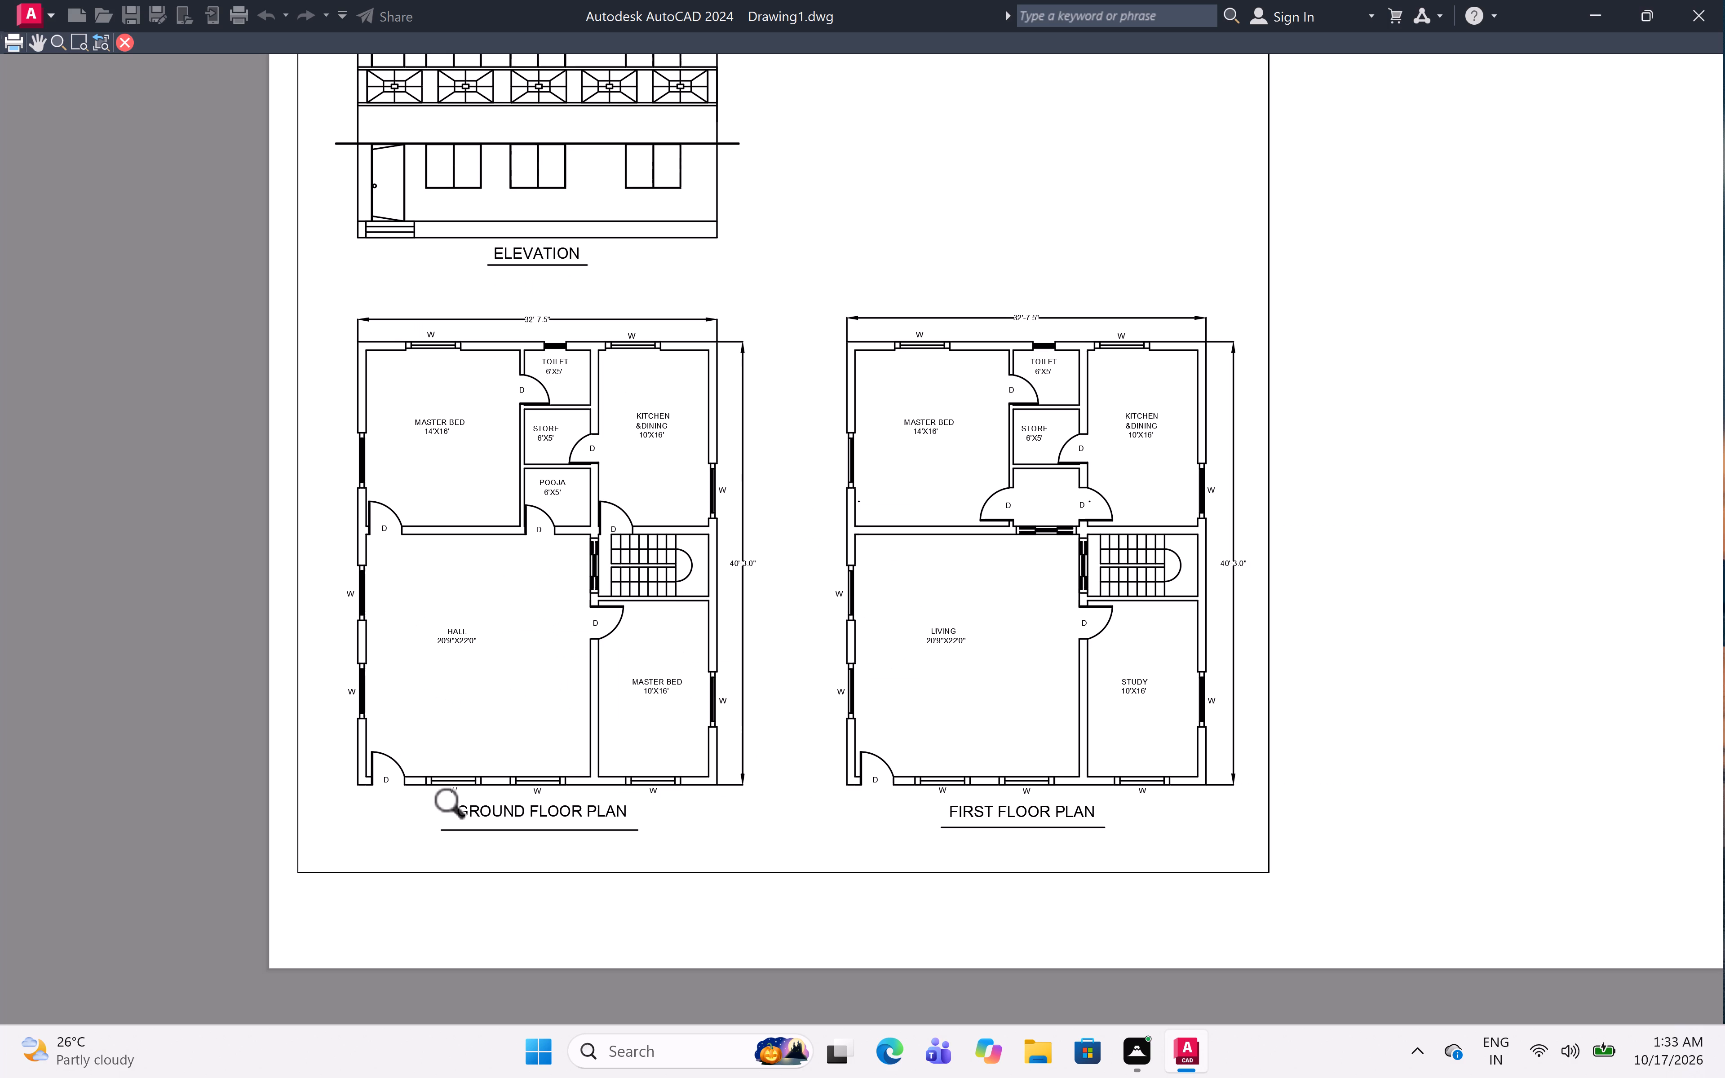
scroll(458, 808, "down", 1, "ctrl")
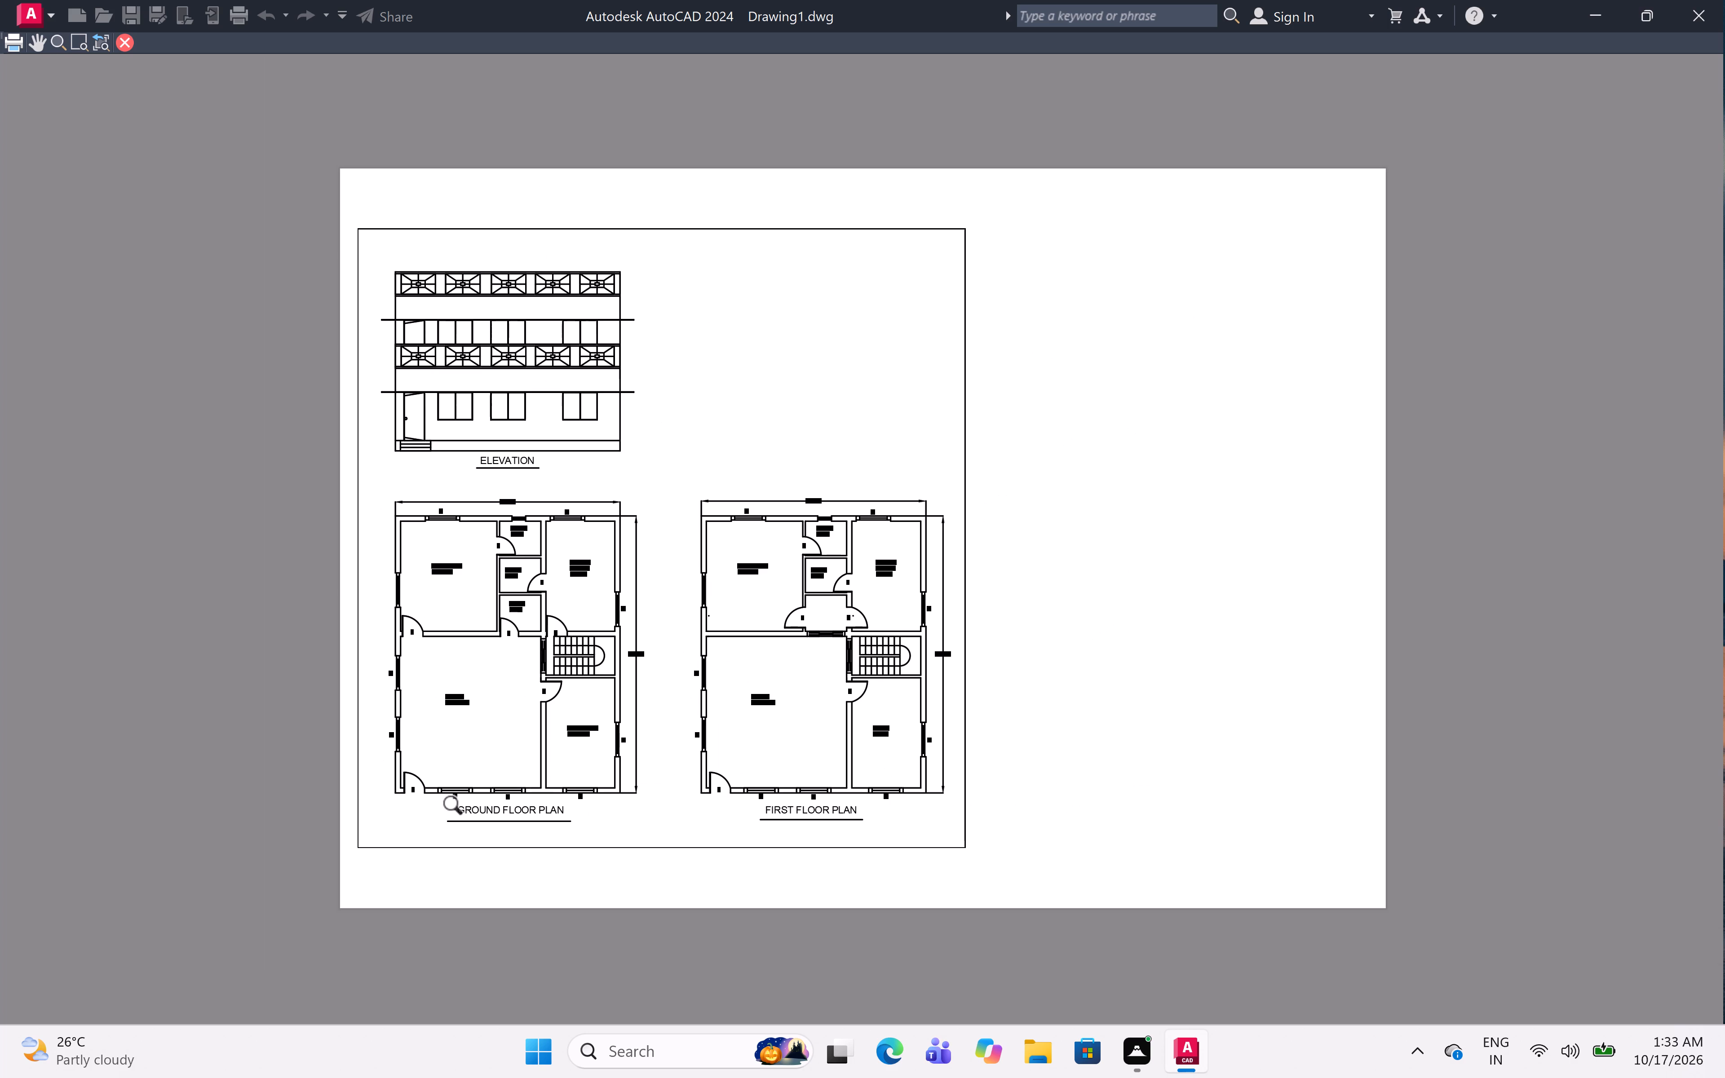
right_click(458, 808)
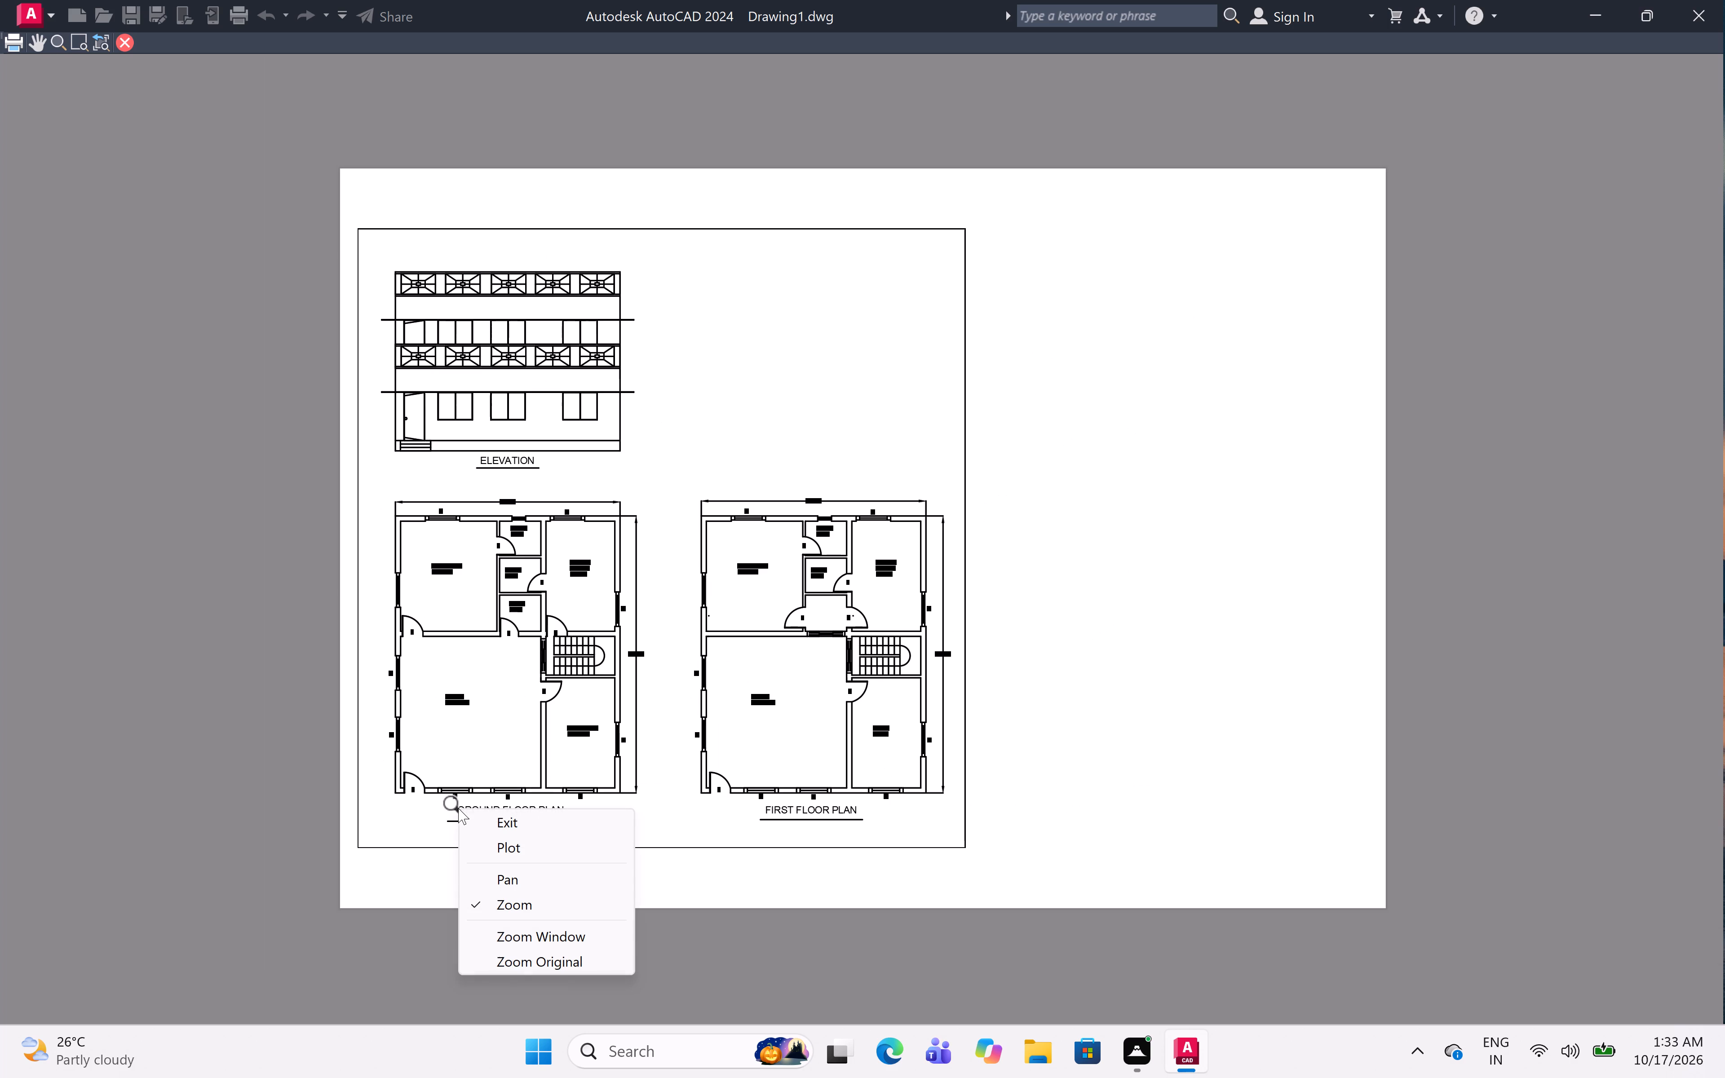
left_click(504, 817)
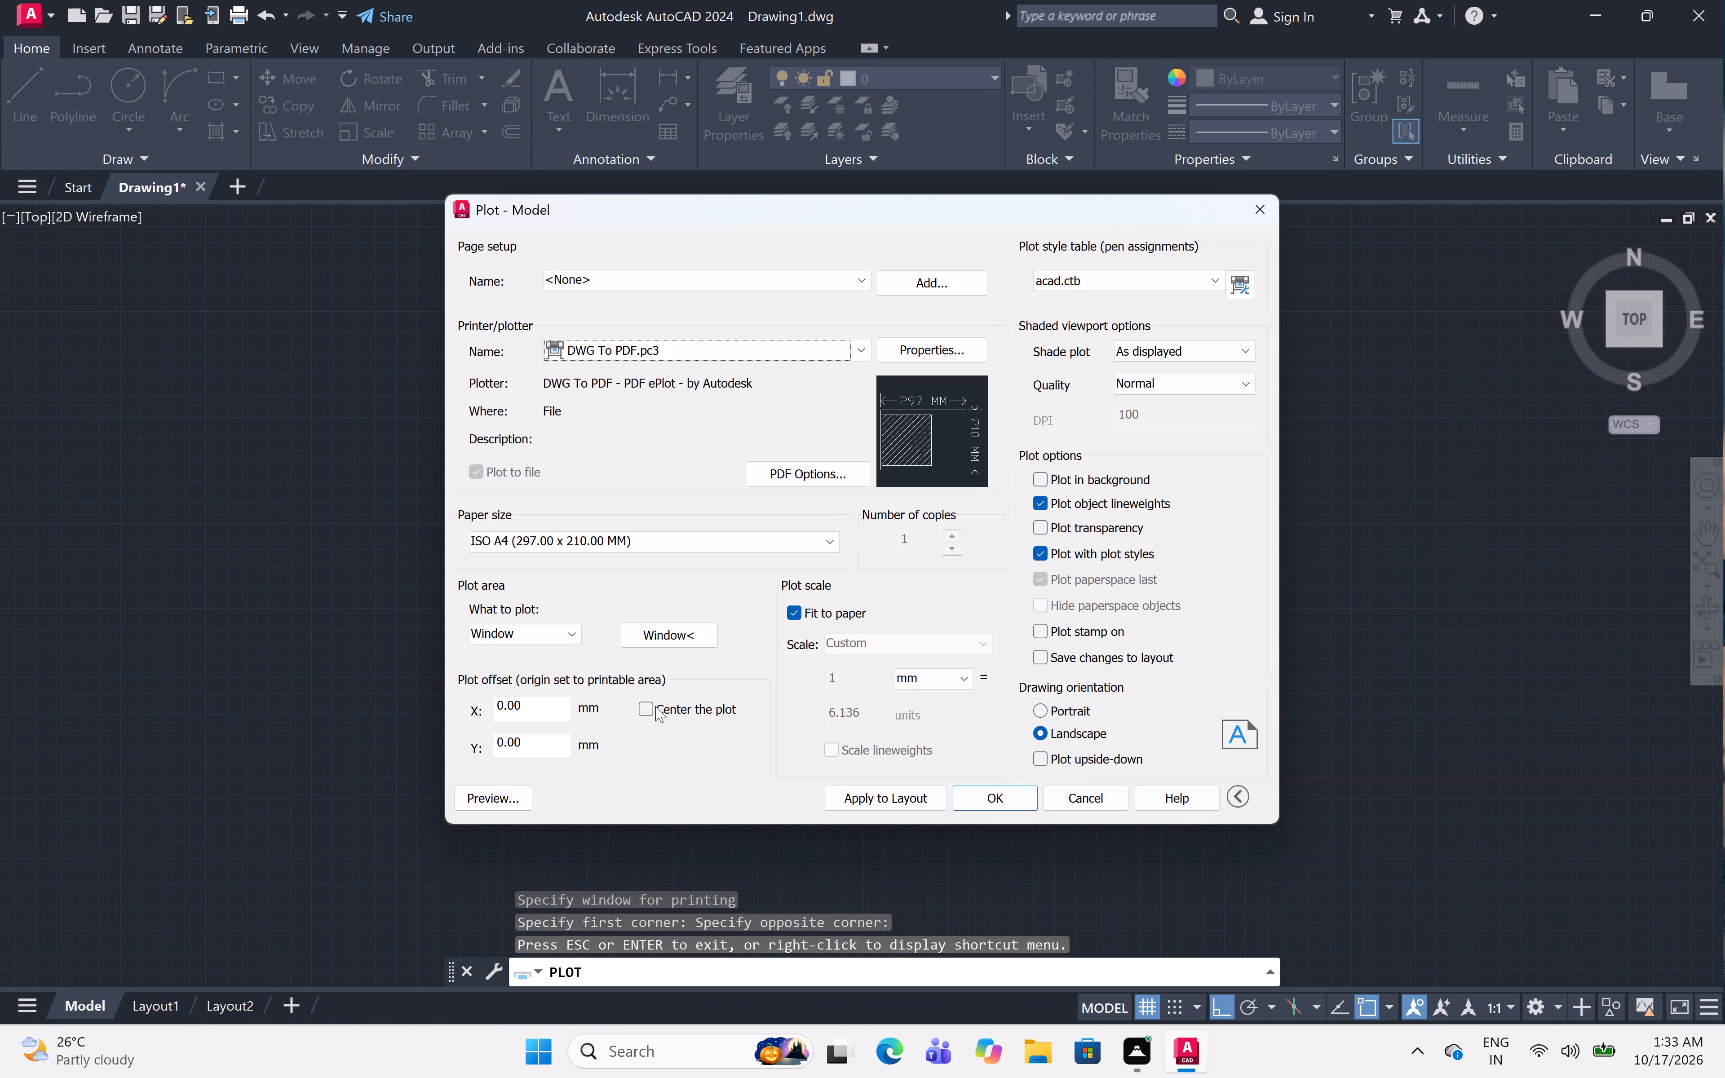
Center the plot on the sheet.
left_click(642, 703)
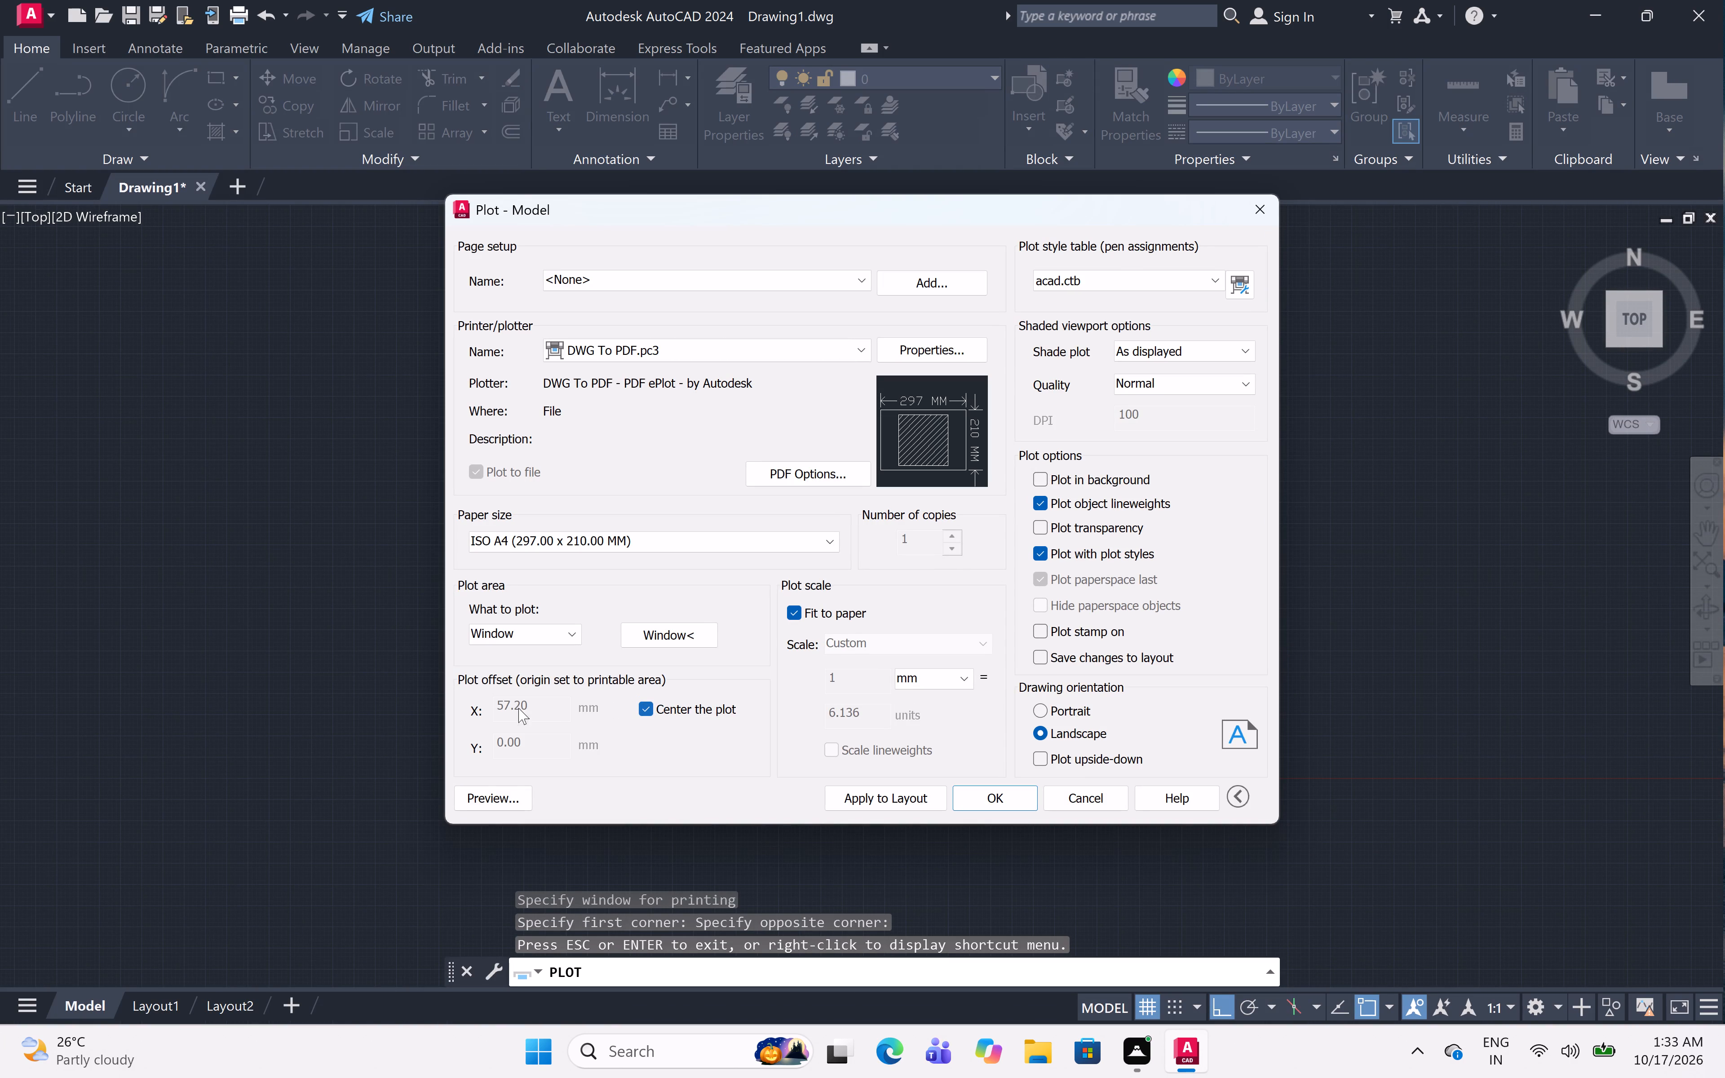
Preview the centred plot, inspect the elevation and both floor plans up close for missing labels, and leave the plot settings without plotting.
left_click(513, 800)
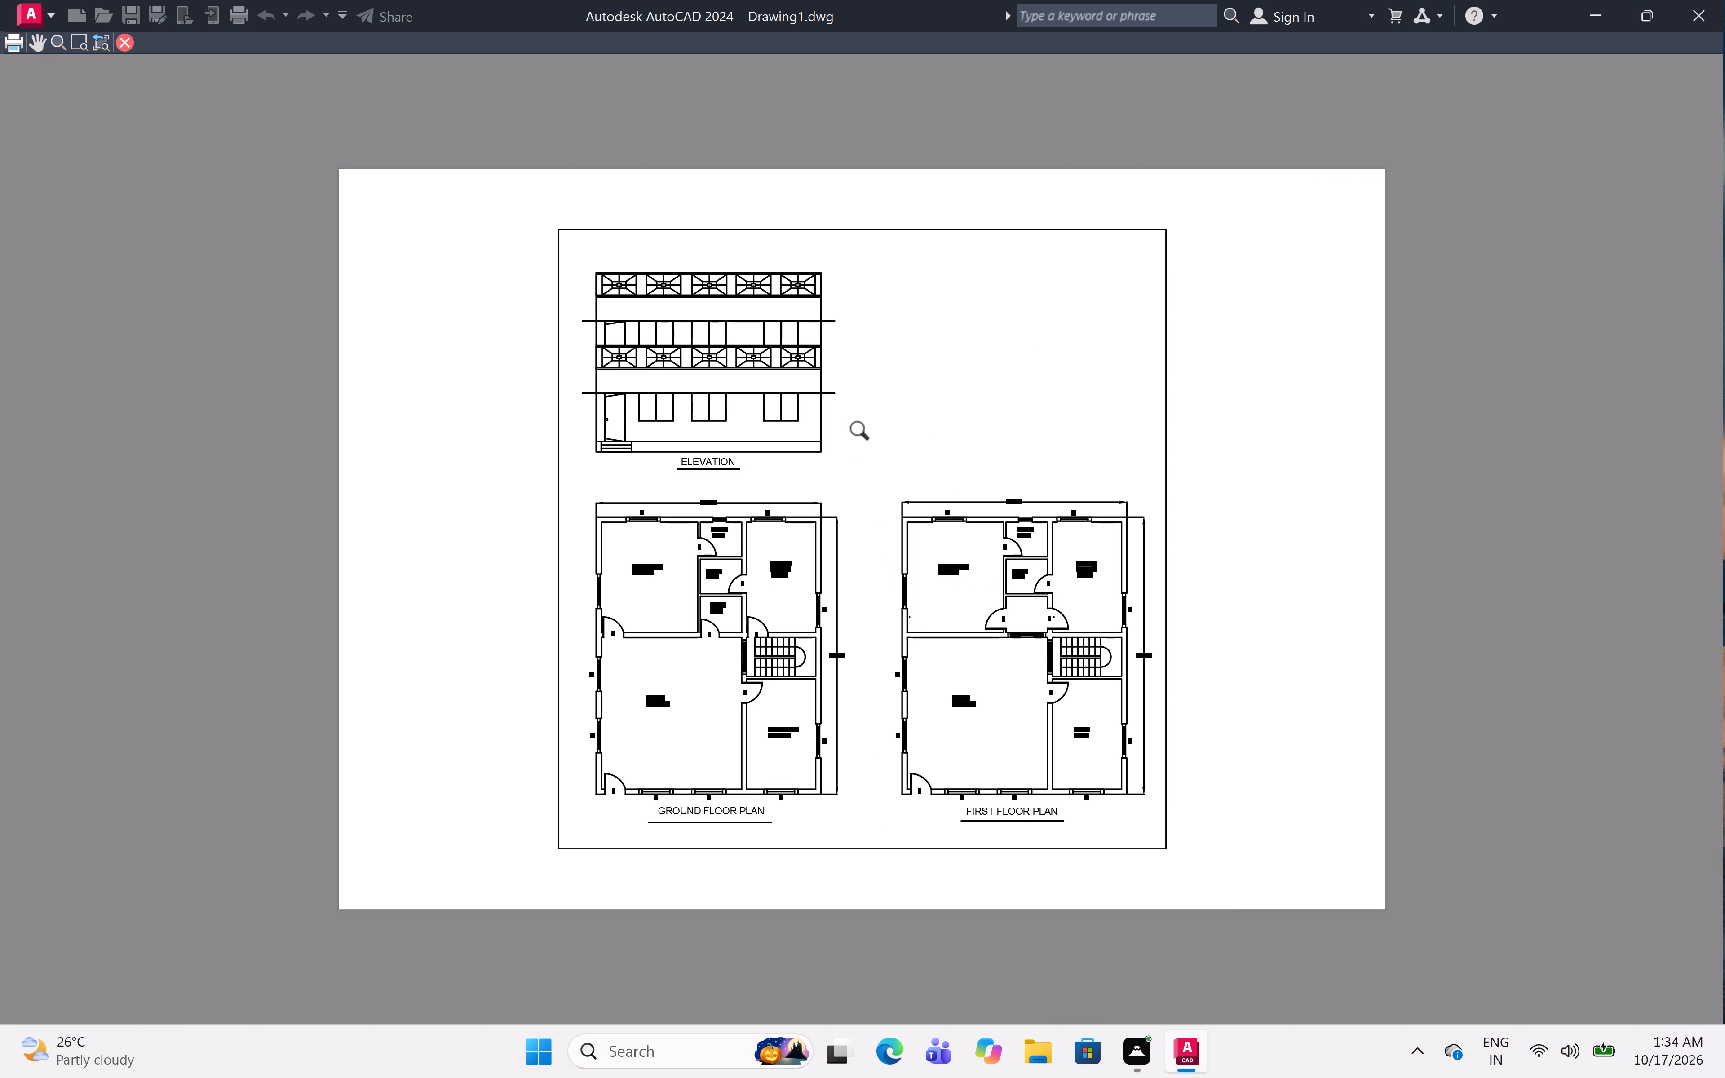
scroll(865, 430, "up", 2, "ctrl")
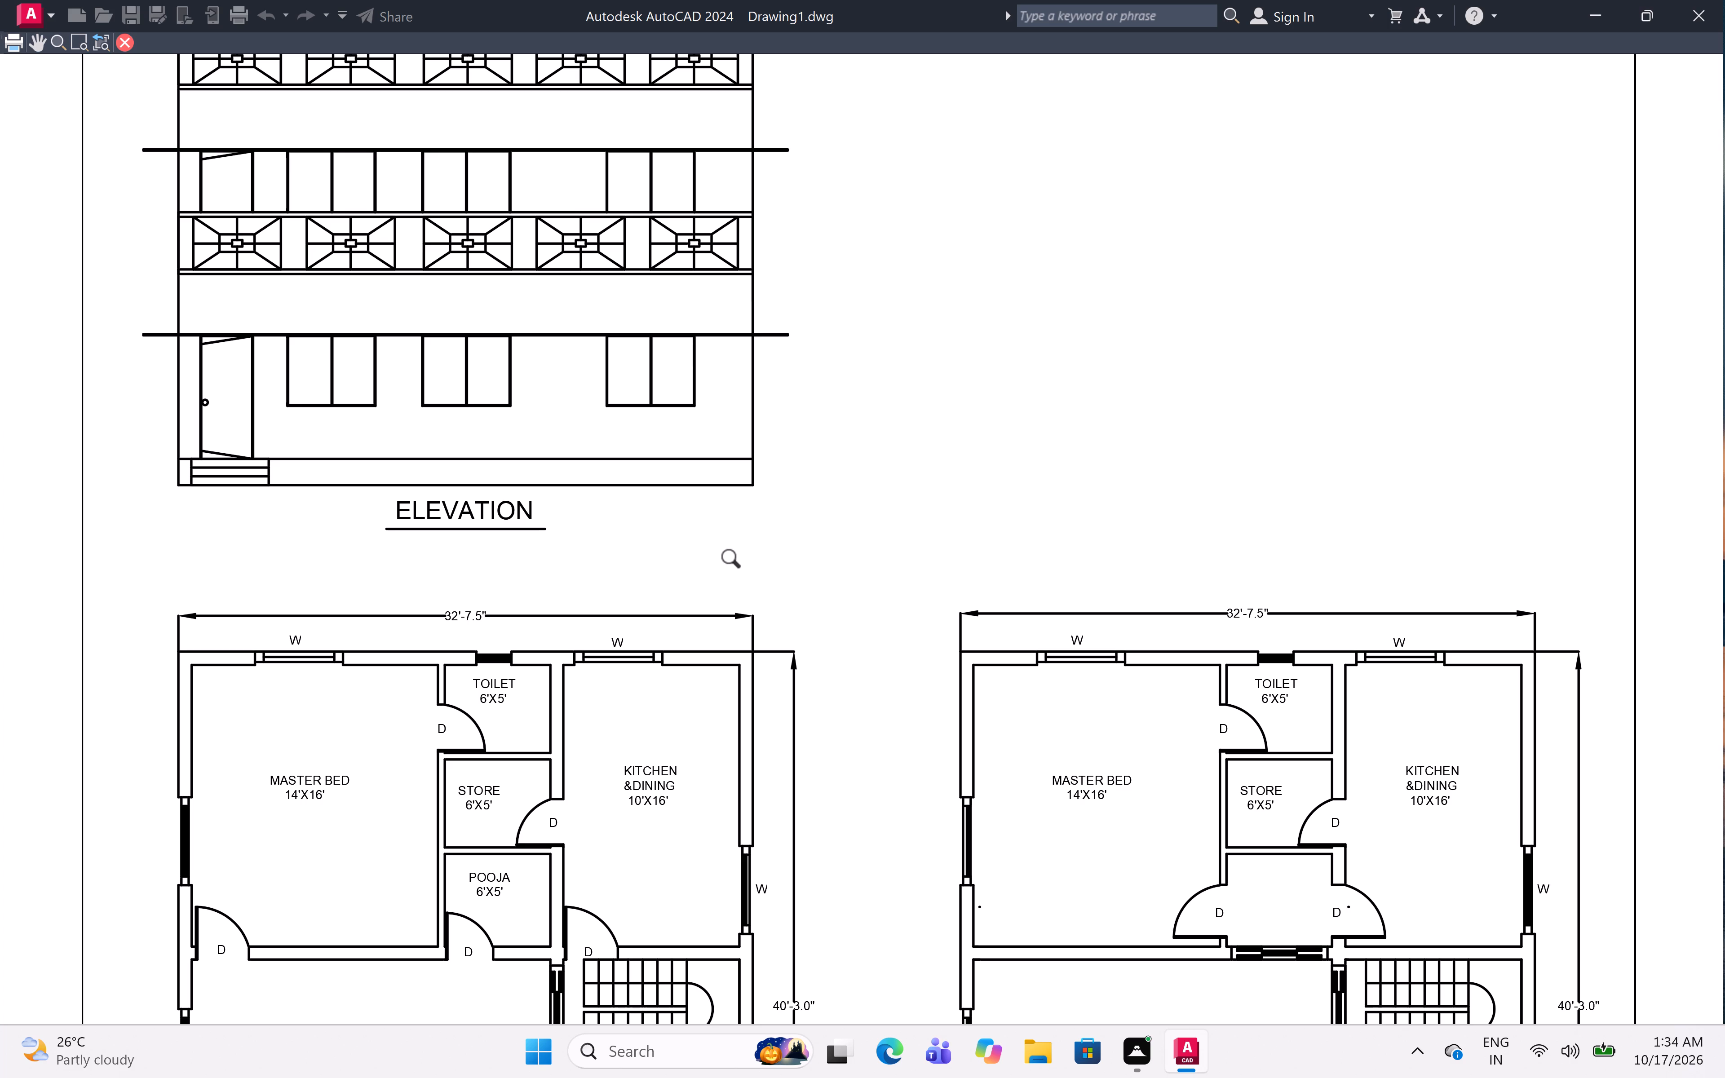
scroll(737, 561, "down", 2, "ctrl")
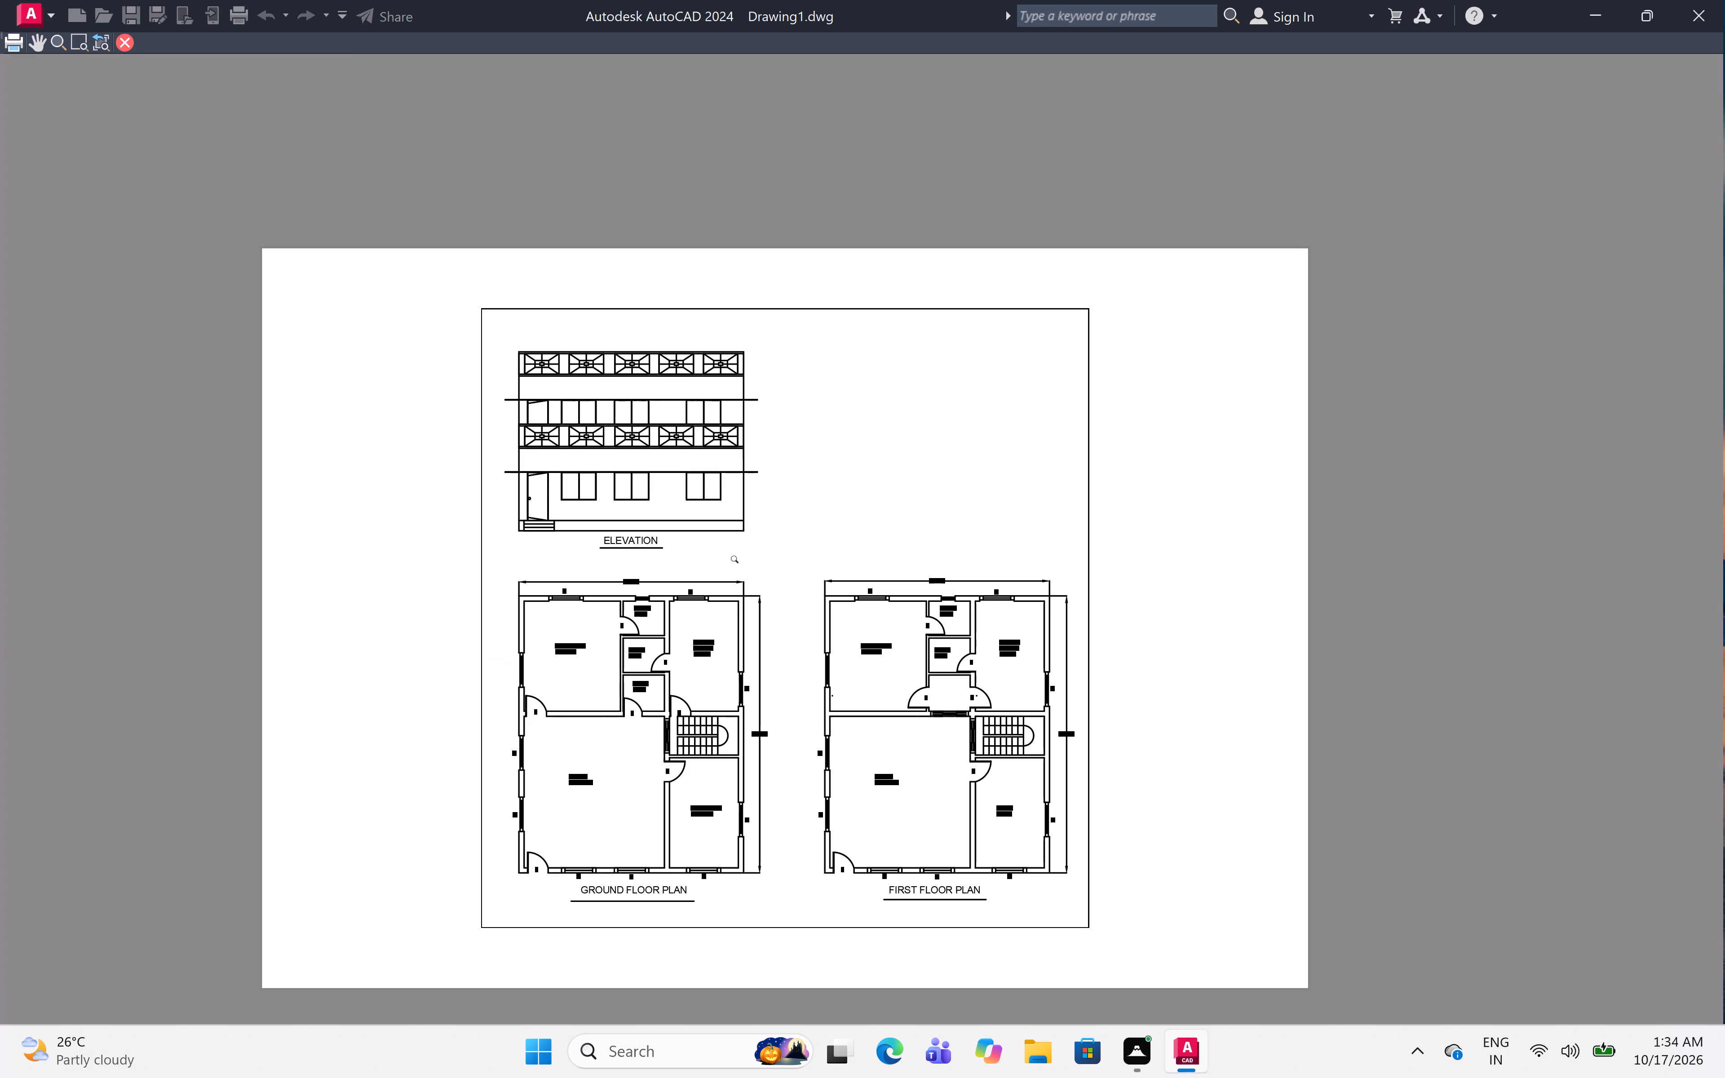
scroll(737, 561, "up", 2, "ctrl")
scroll(737, 561, "down", 1, "ctrl")
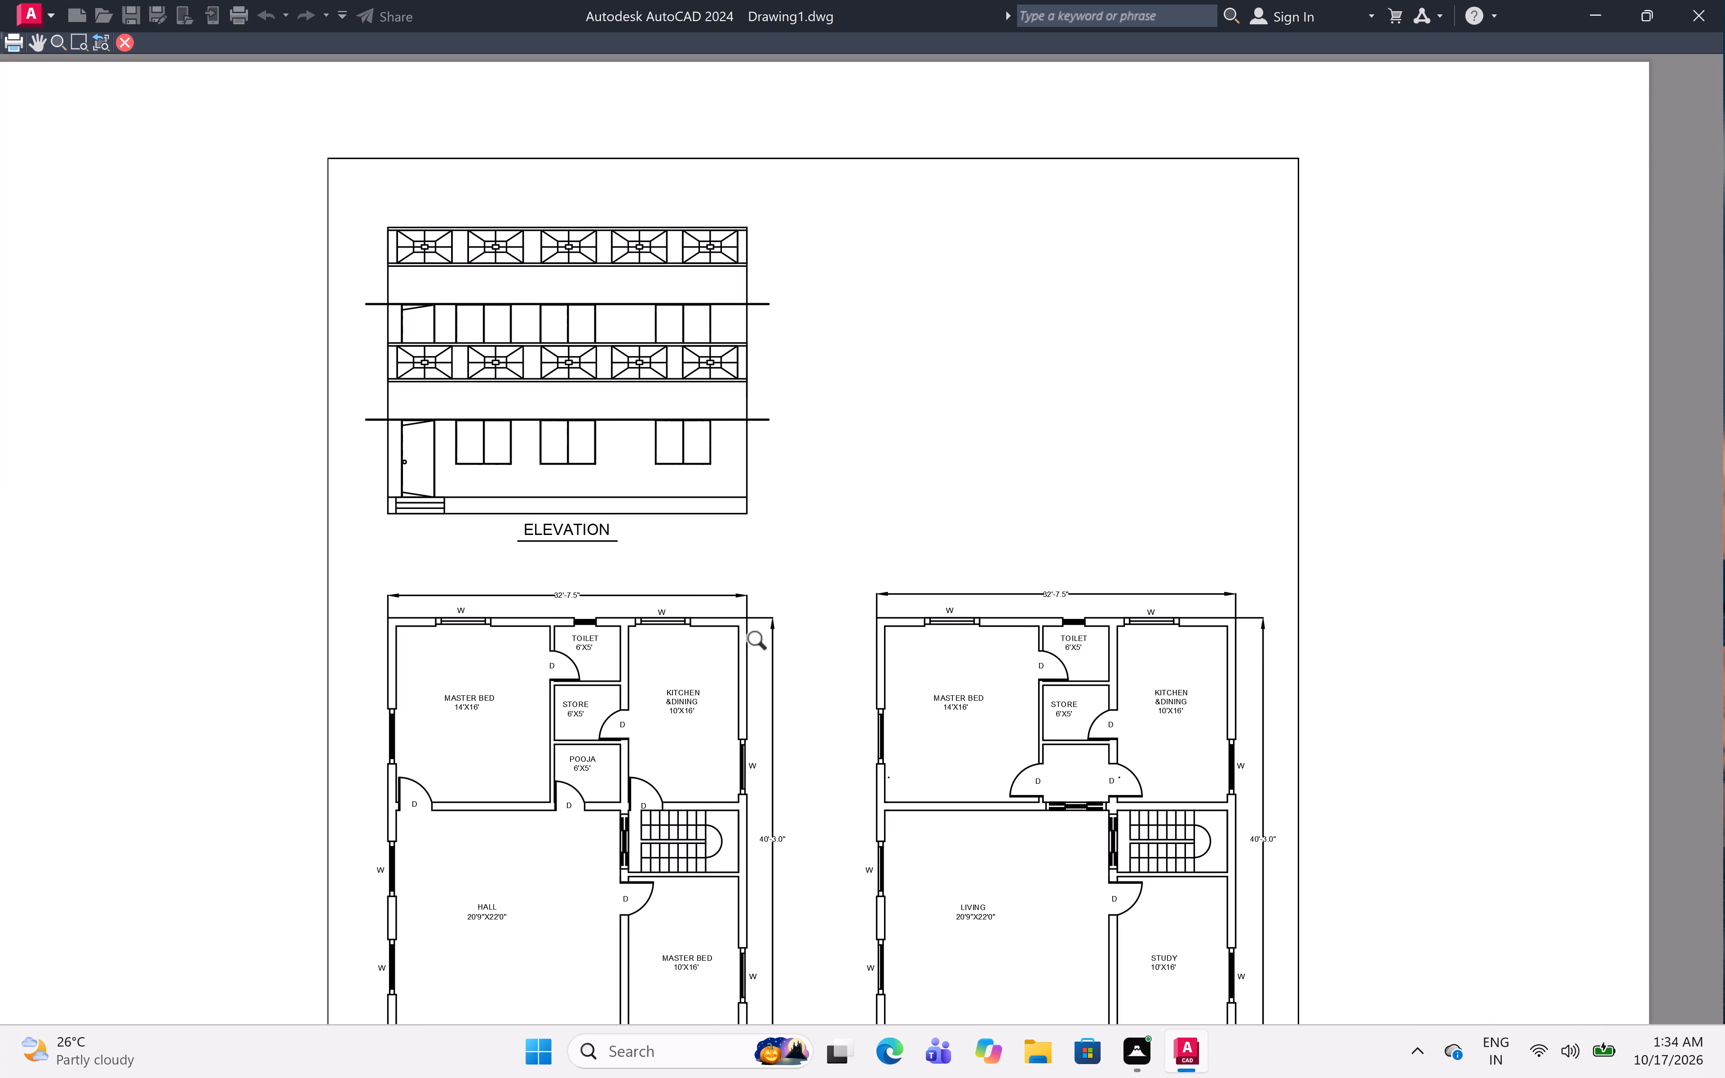
scroll(763, 642, "down", 3, "ctrl")
scroll(763, 642, "up", 2, "ctrl")
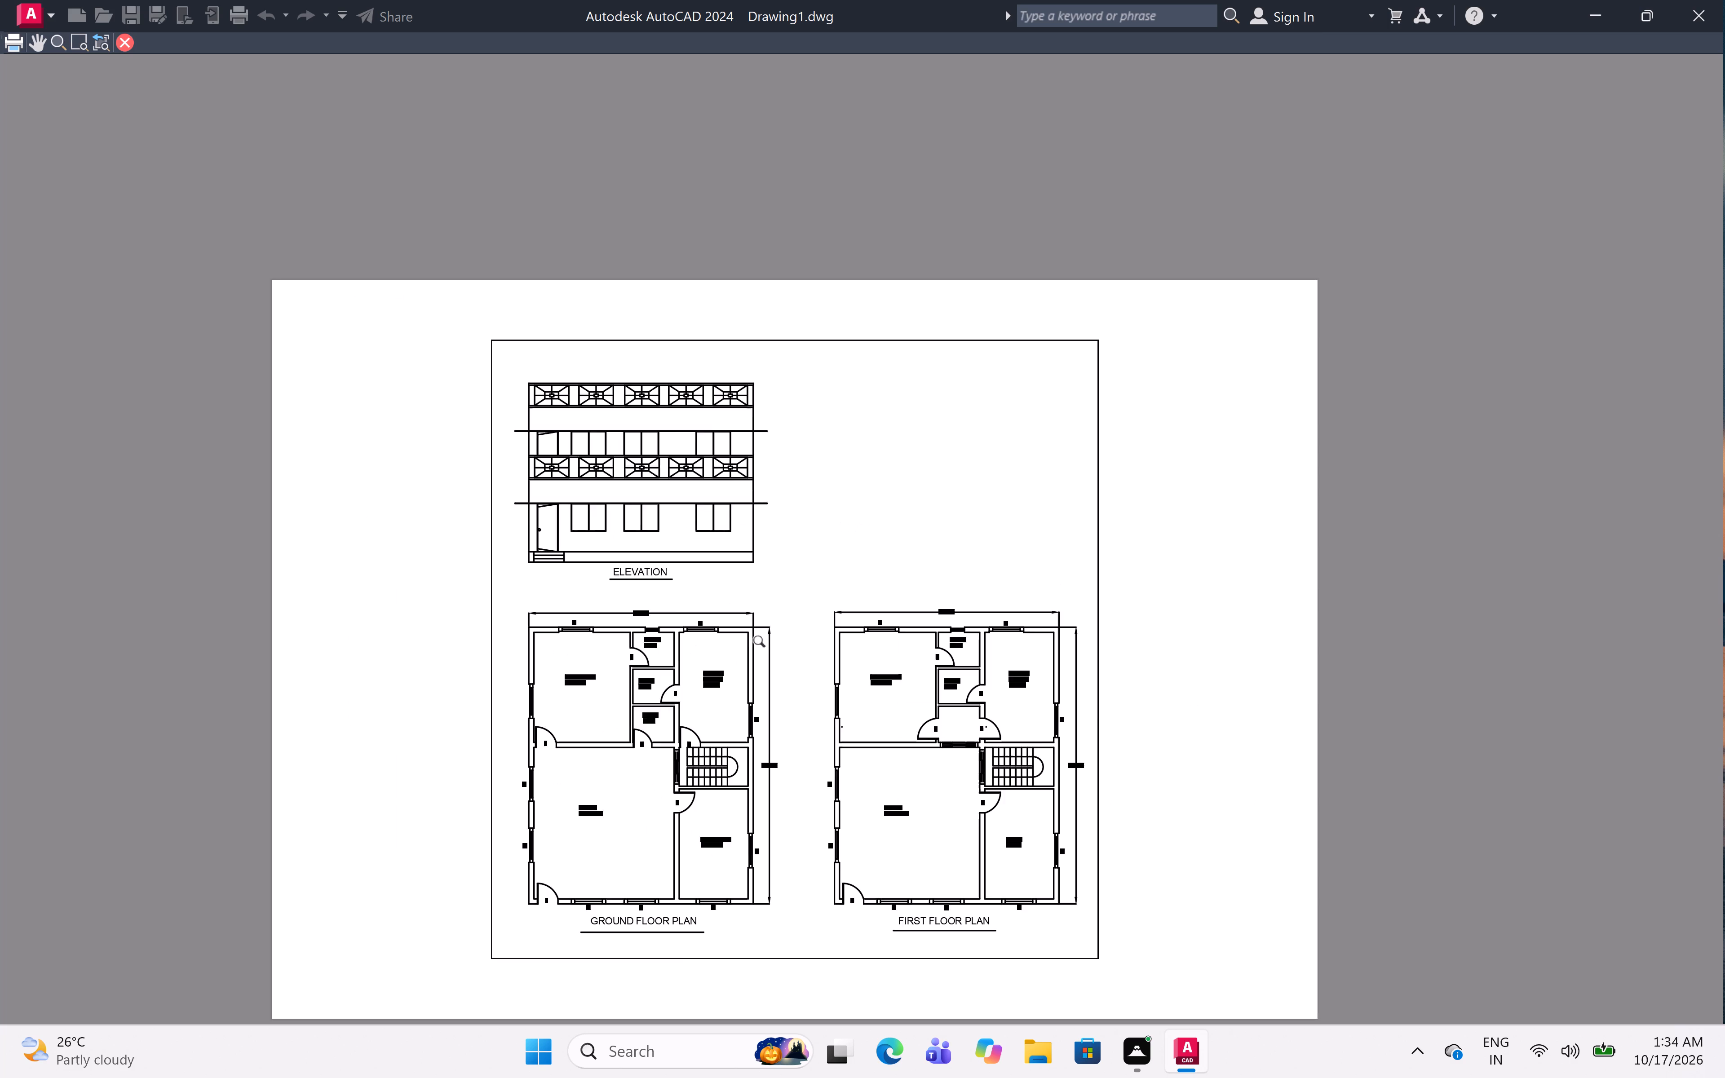
scroll(763, 642, "down", 2, "ctrl")
scroll(763, 642, "up", 1, "ctrl")
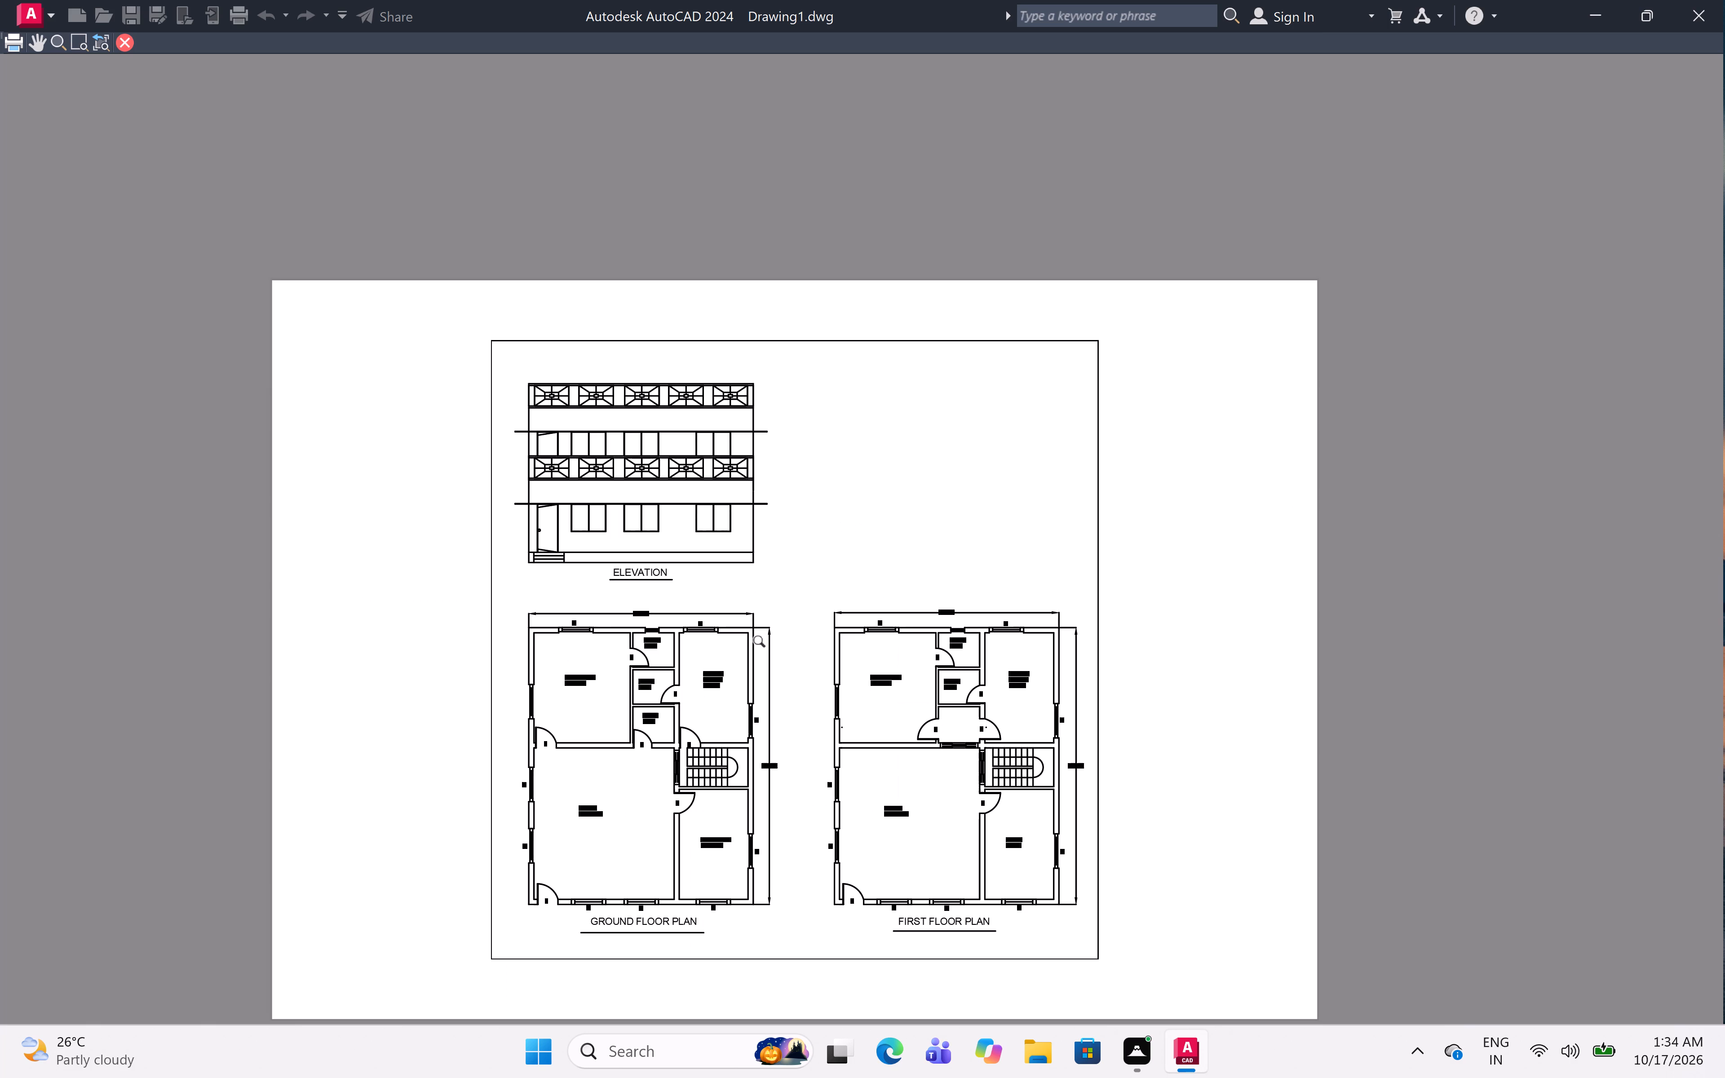
right_click(834, 661)
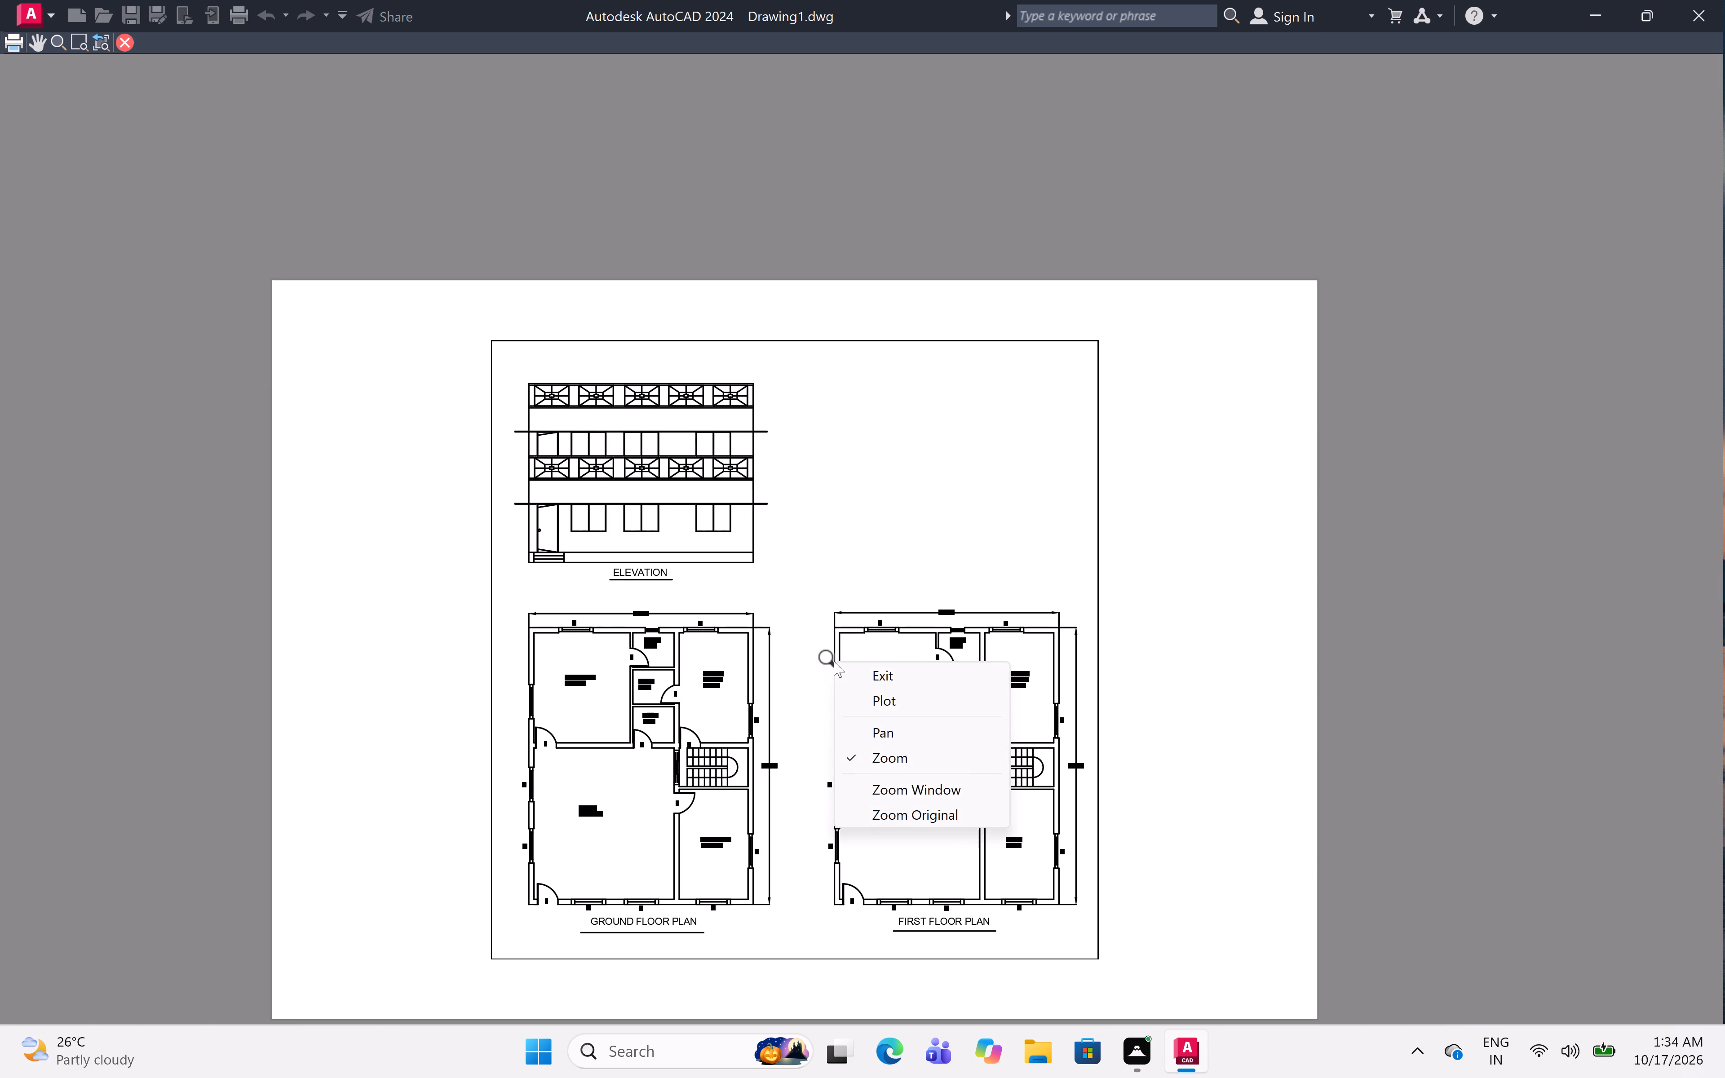
left_click(922, 667)
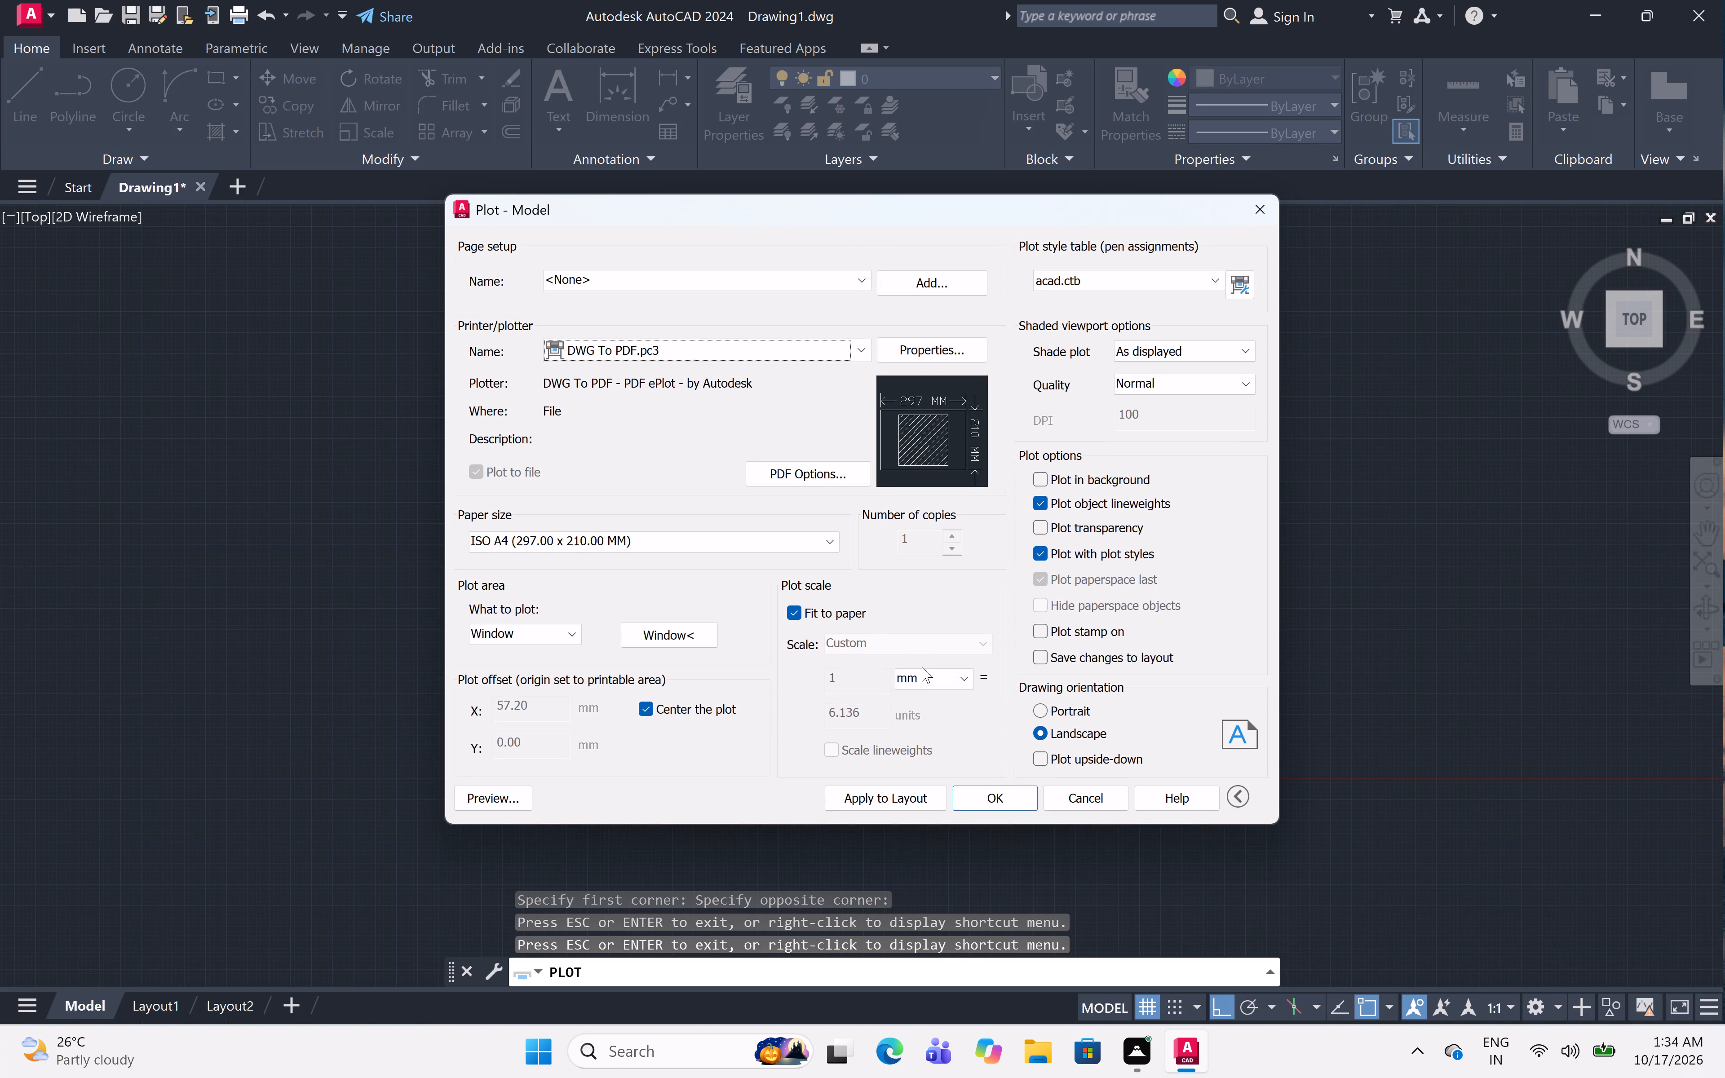
left_click(1261, 212)
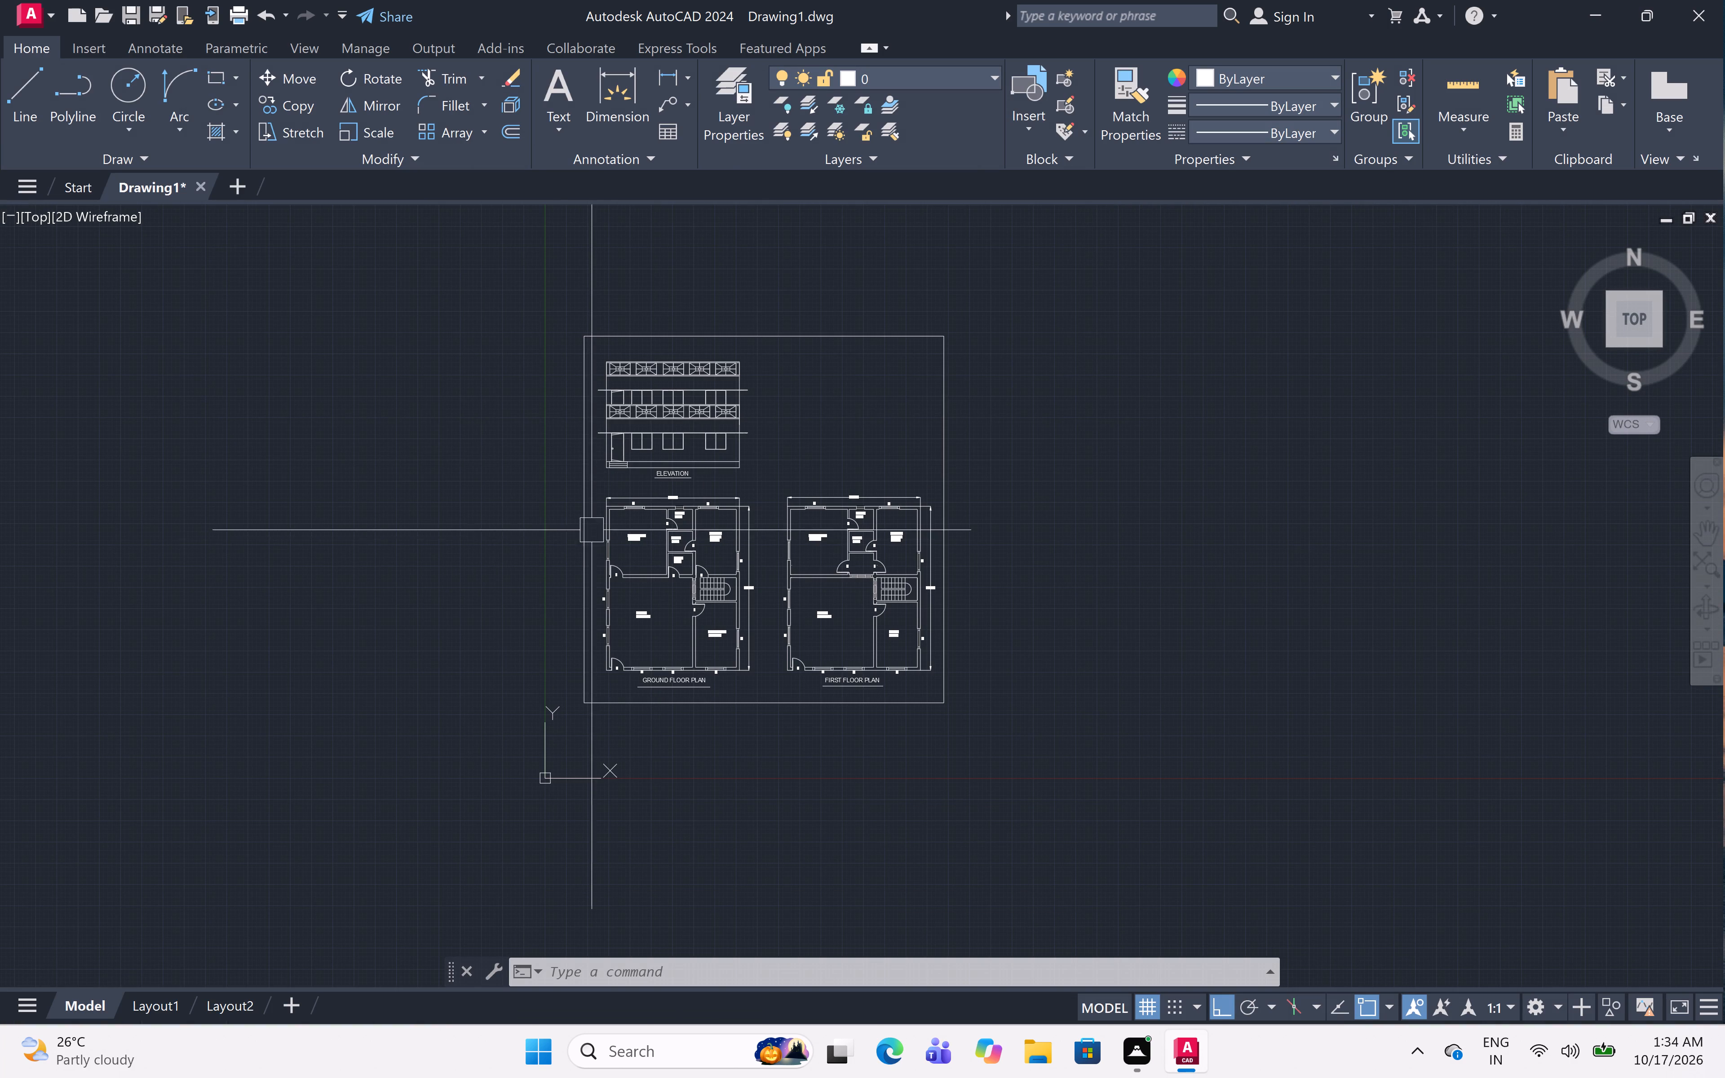
Add a multiline text label "W" beside the master bedroom's outer-wall window on the ground floor plan.
scroll(600, 548, "up", 5, "ctrl")
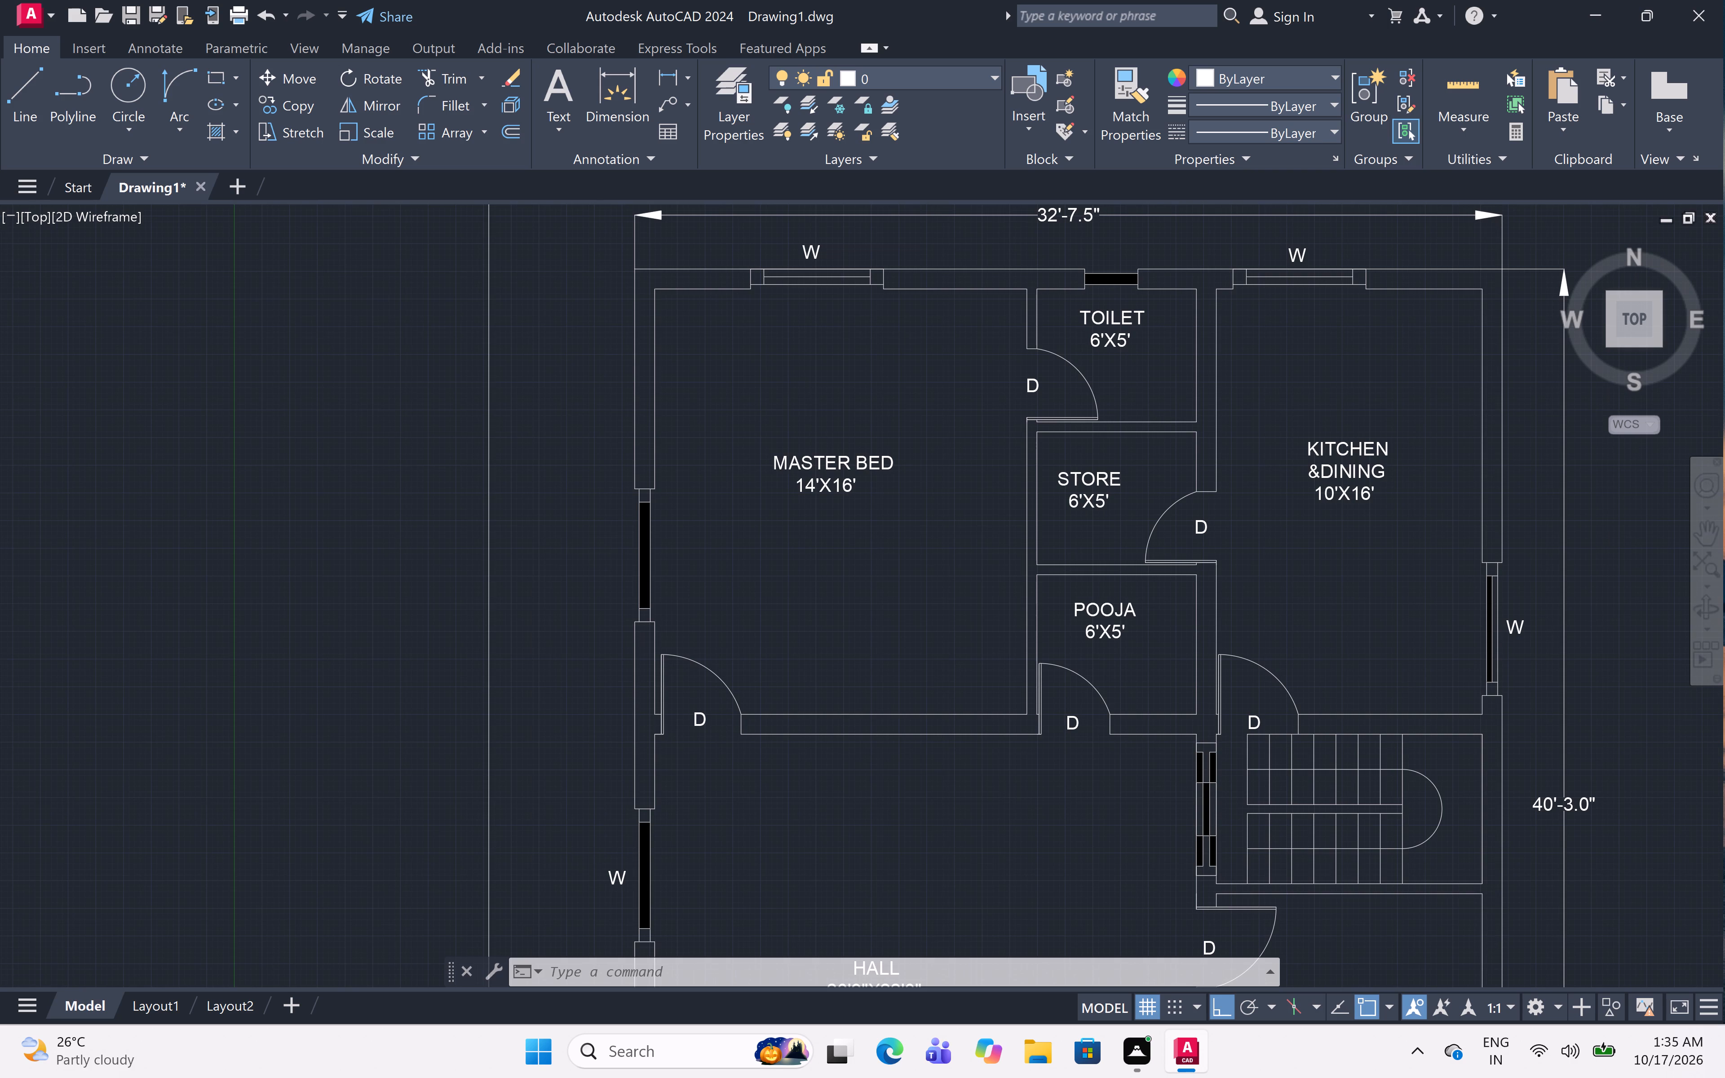
type("MT")
key("space")
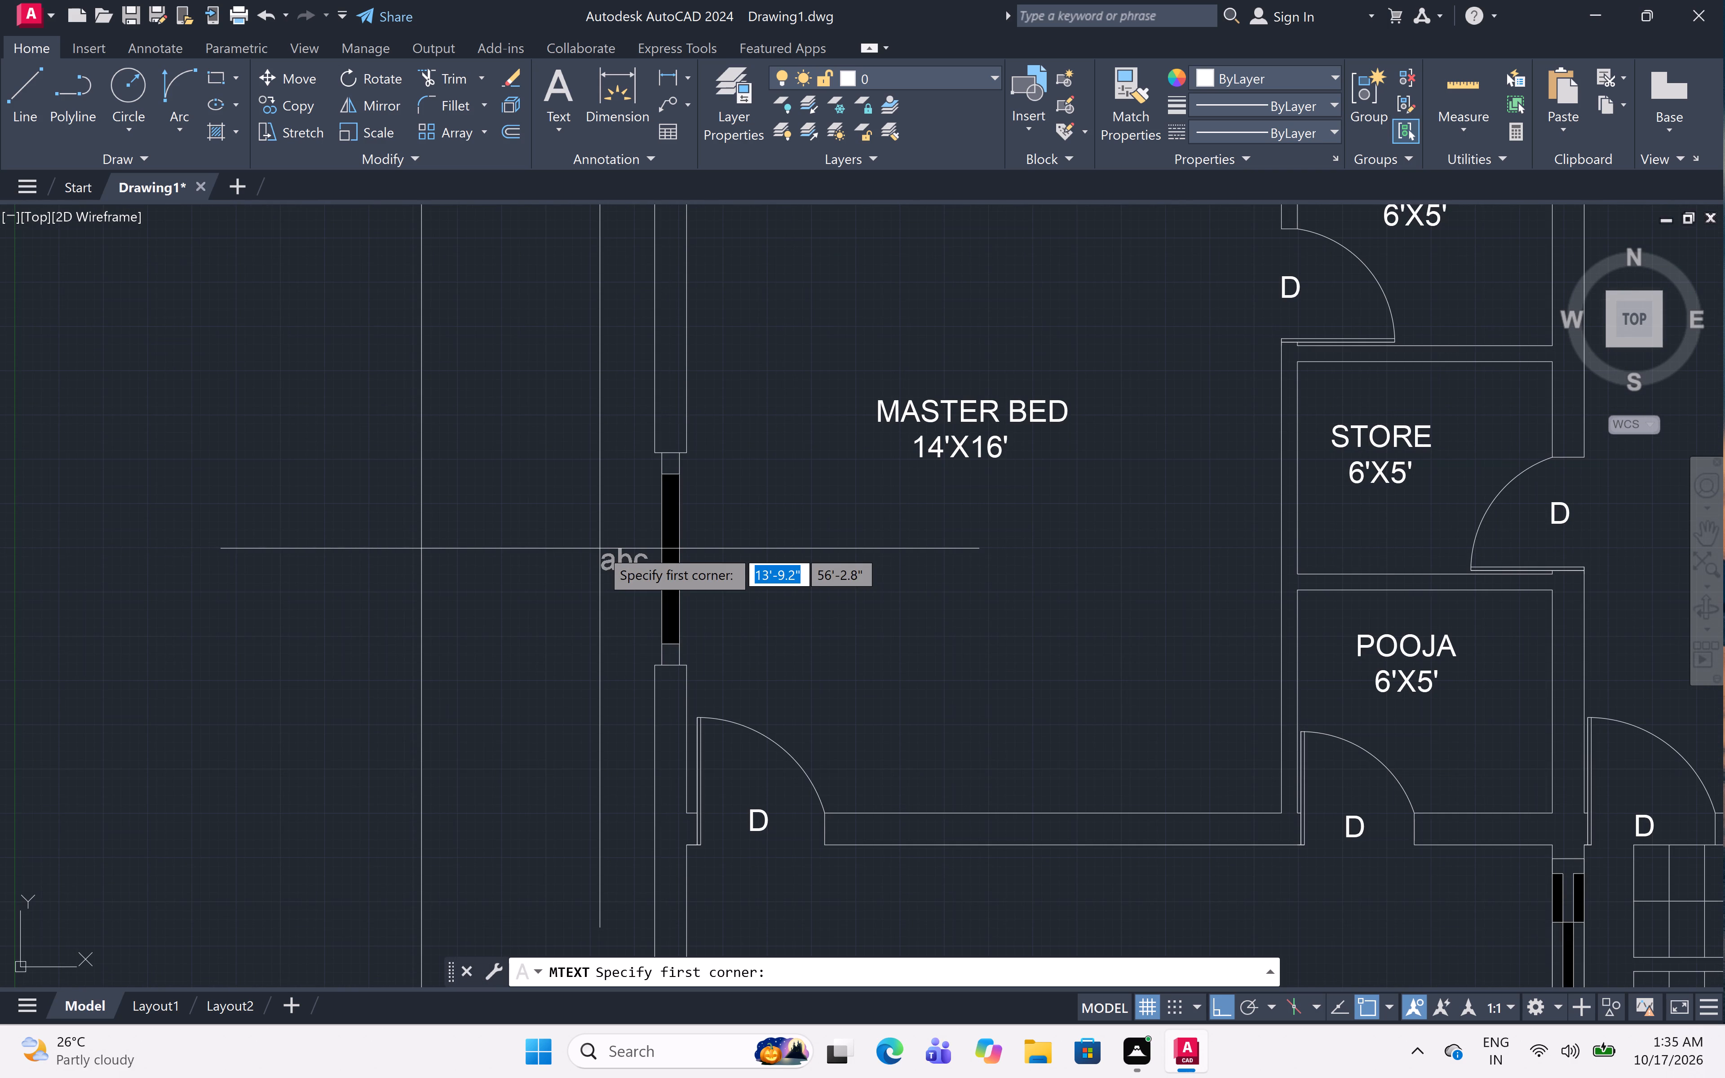
left_click(608, 539)
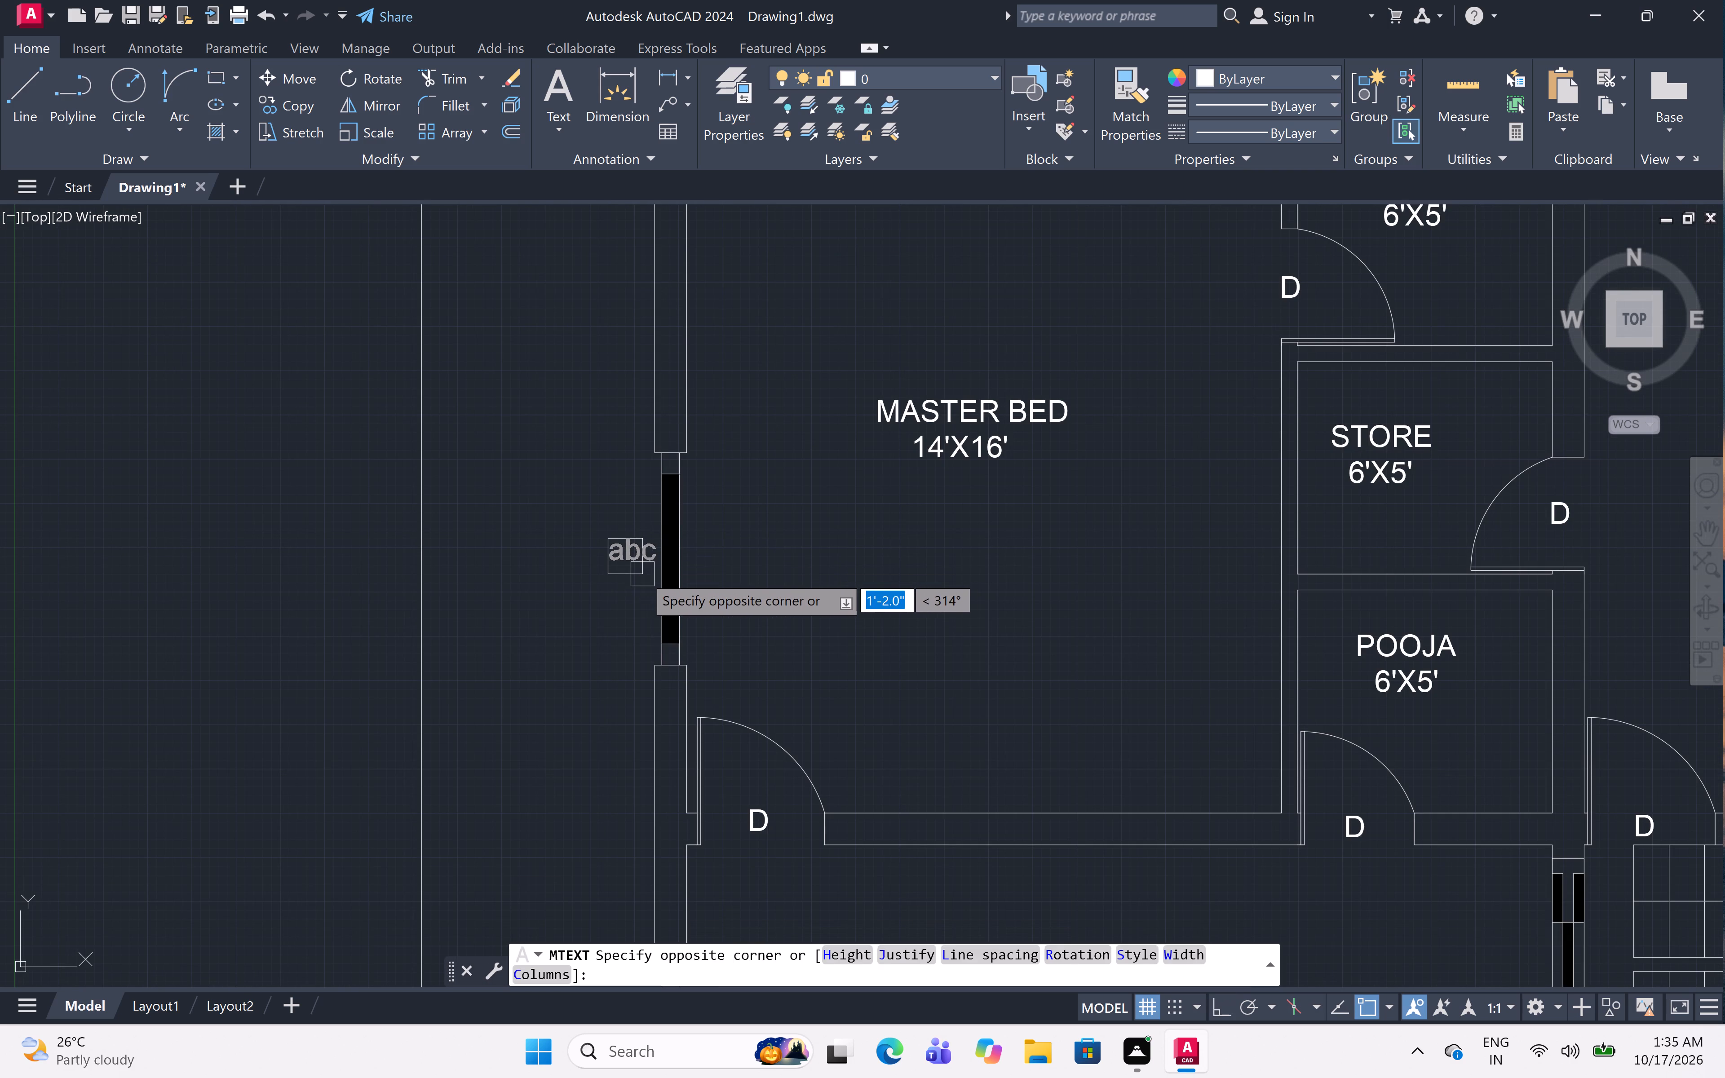
left_click(642, 574)
key("w")
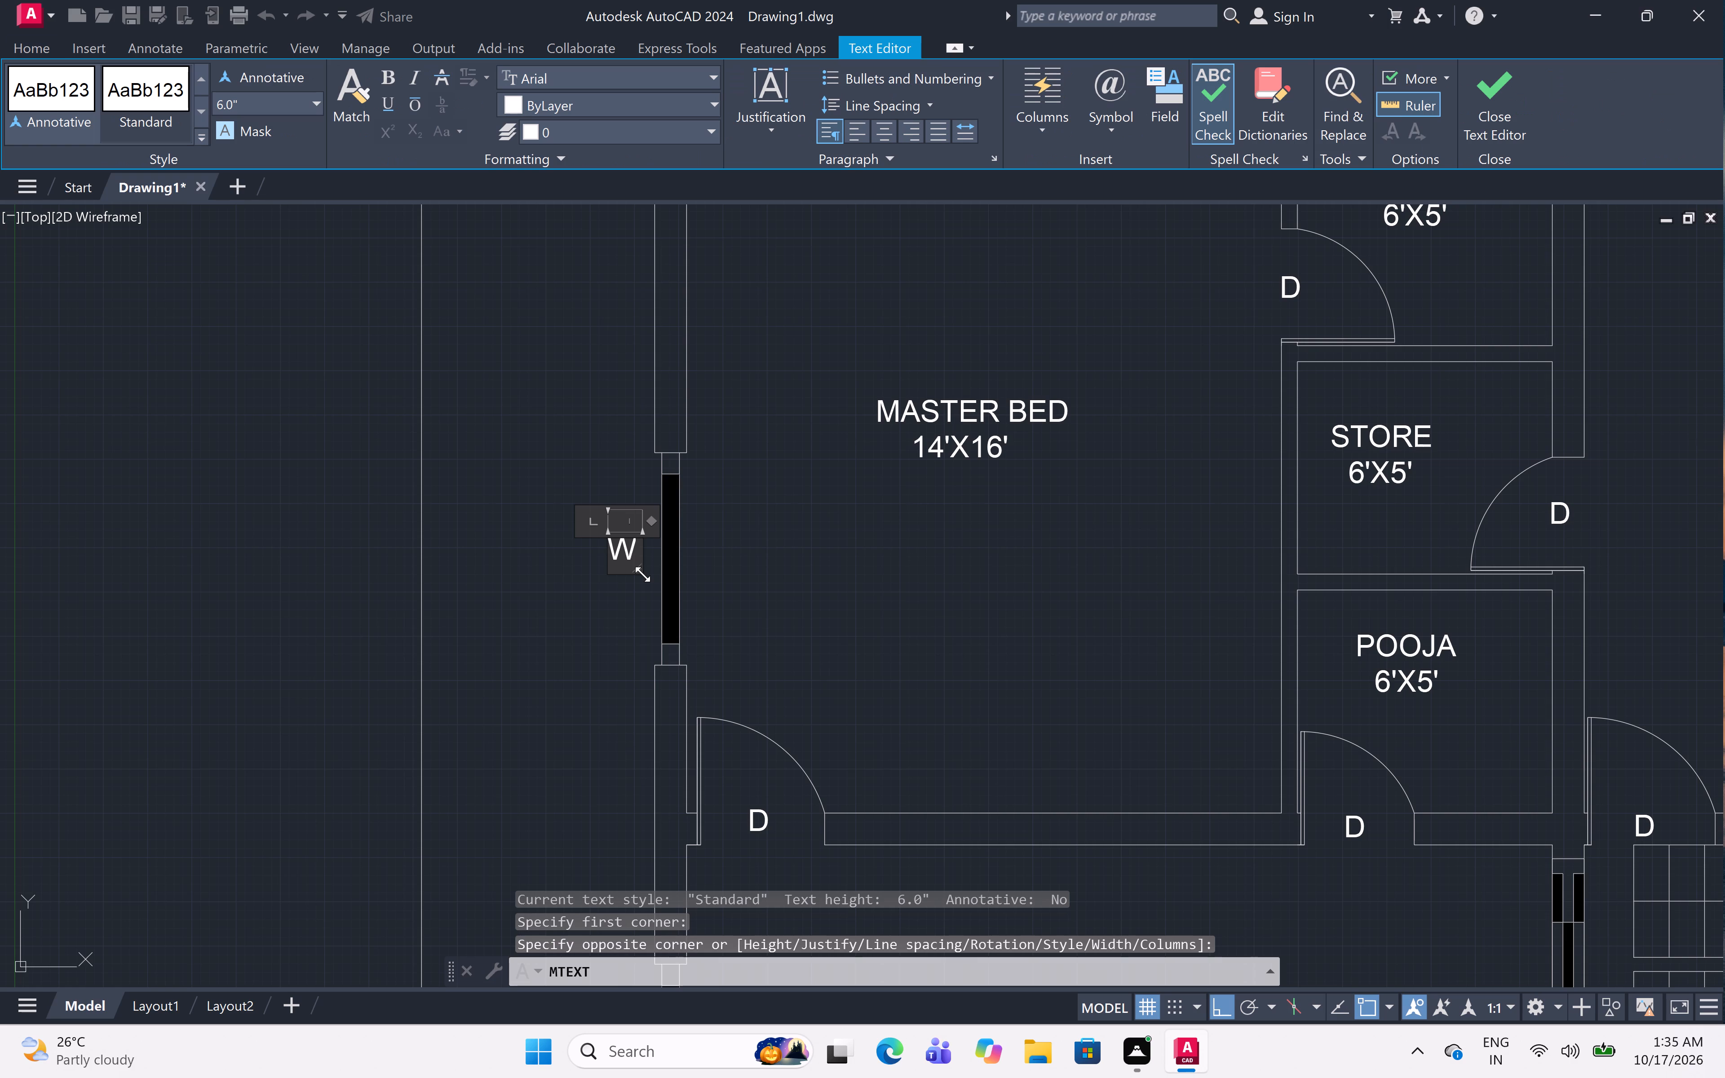
left_click(642, 574)
left_click(647, 597)
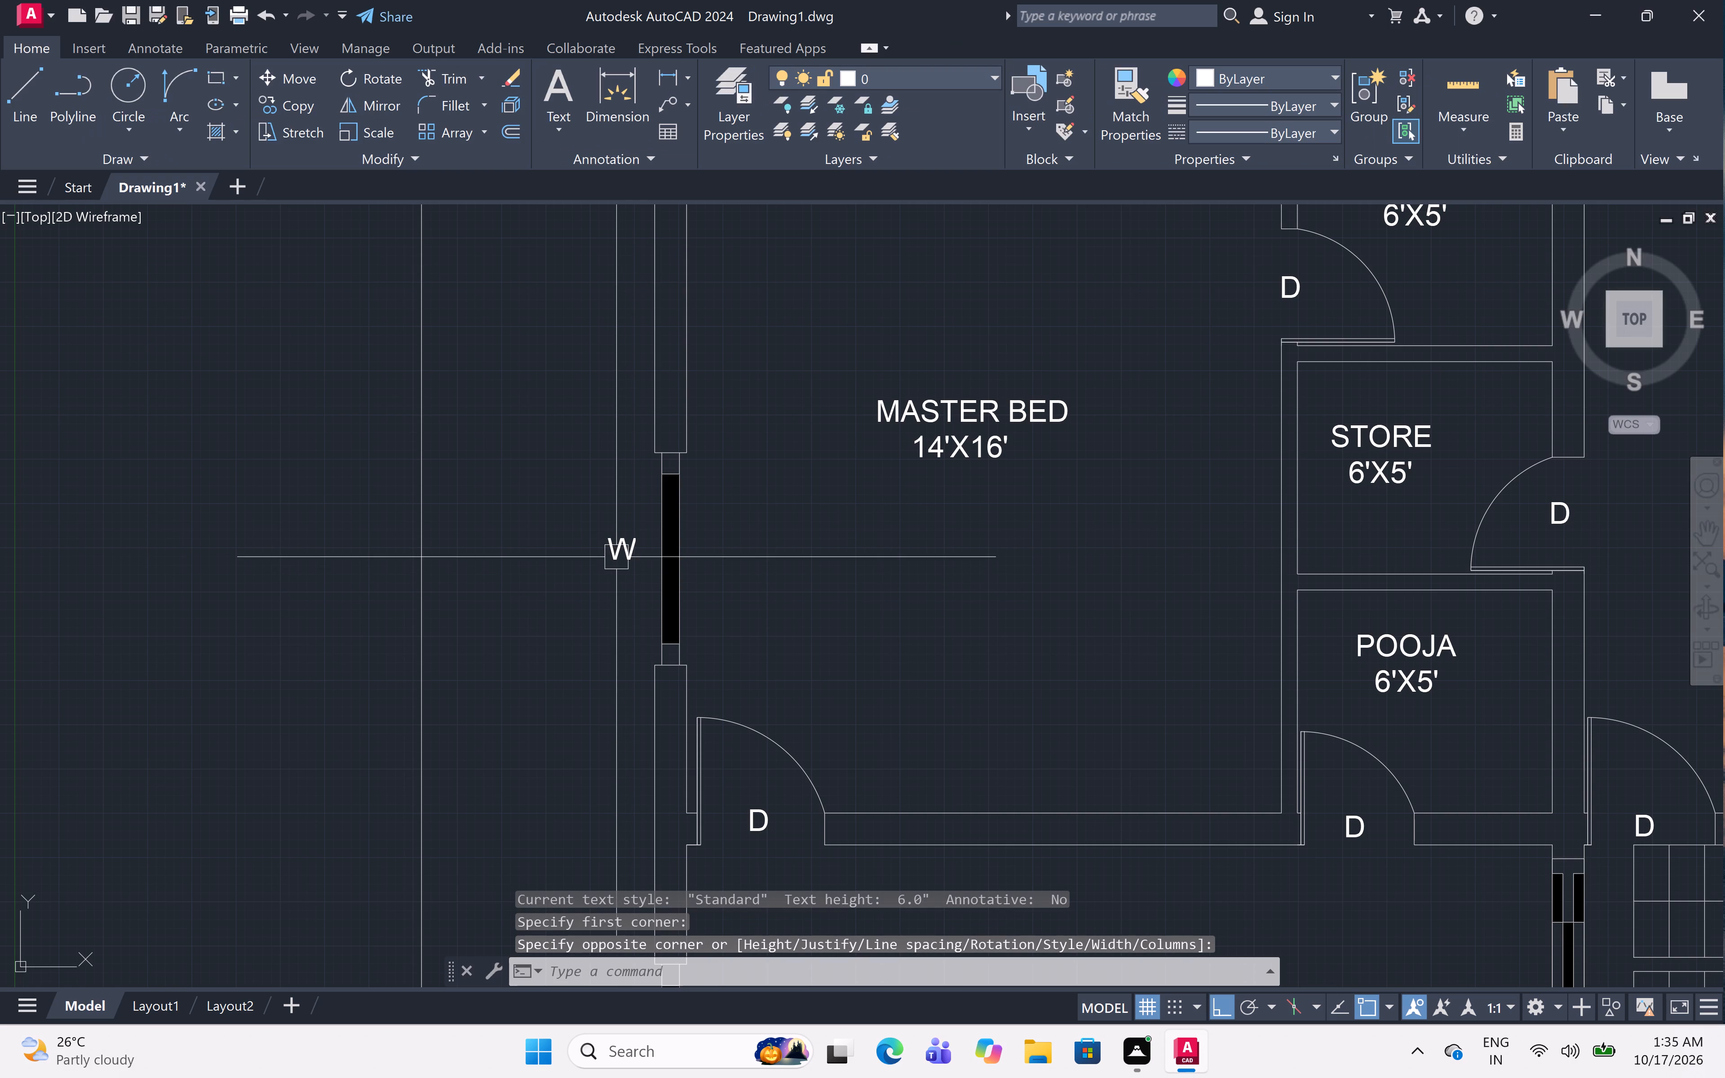
Copy the new "W" label horizontally about 44'-8" to the matching master bedroom window on the first floor plan.
scroll(616, 557, "down", 5, "ctrl")
scroll(616, 557, "up", 2, "ctrl")
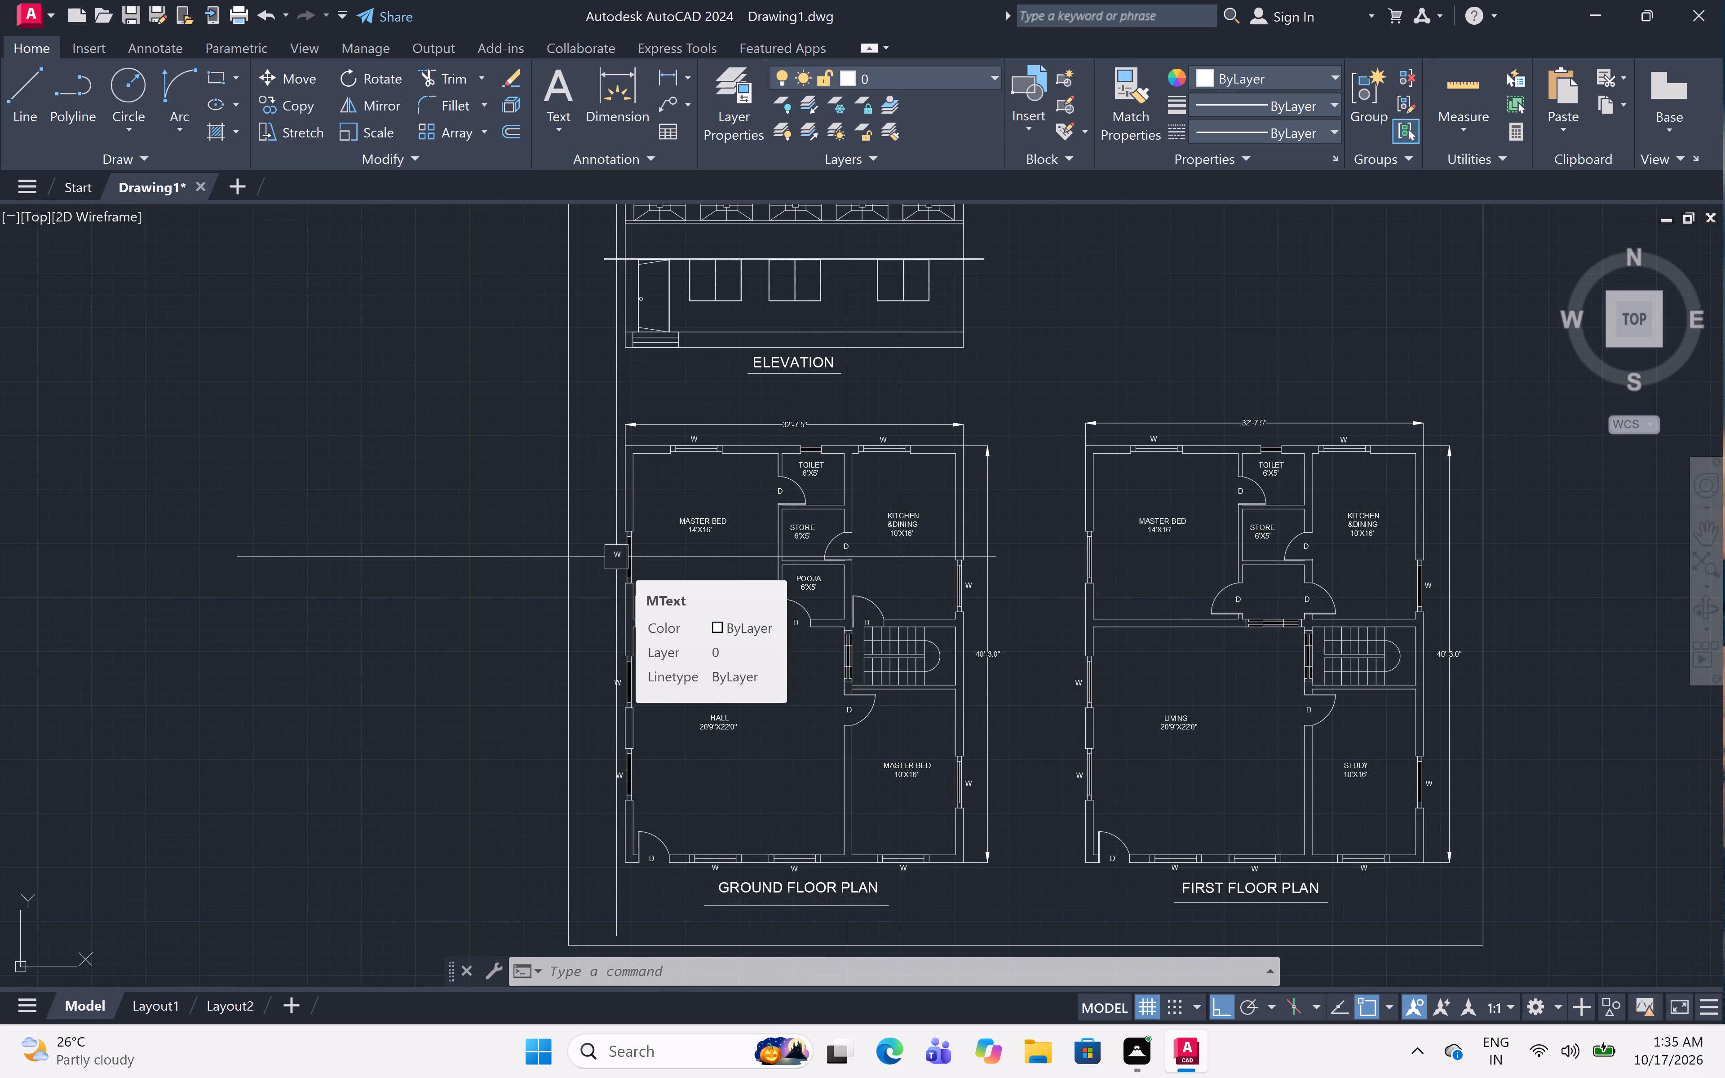
left_click(616, 557)
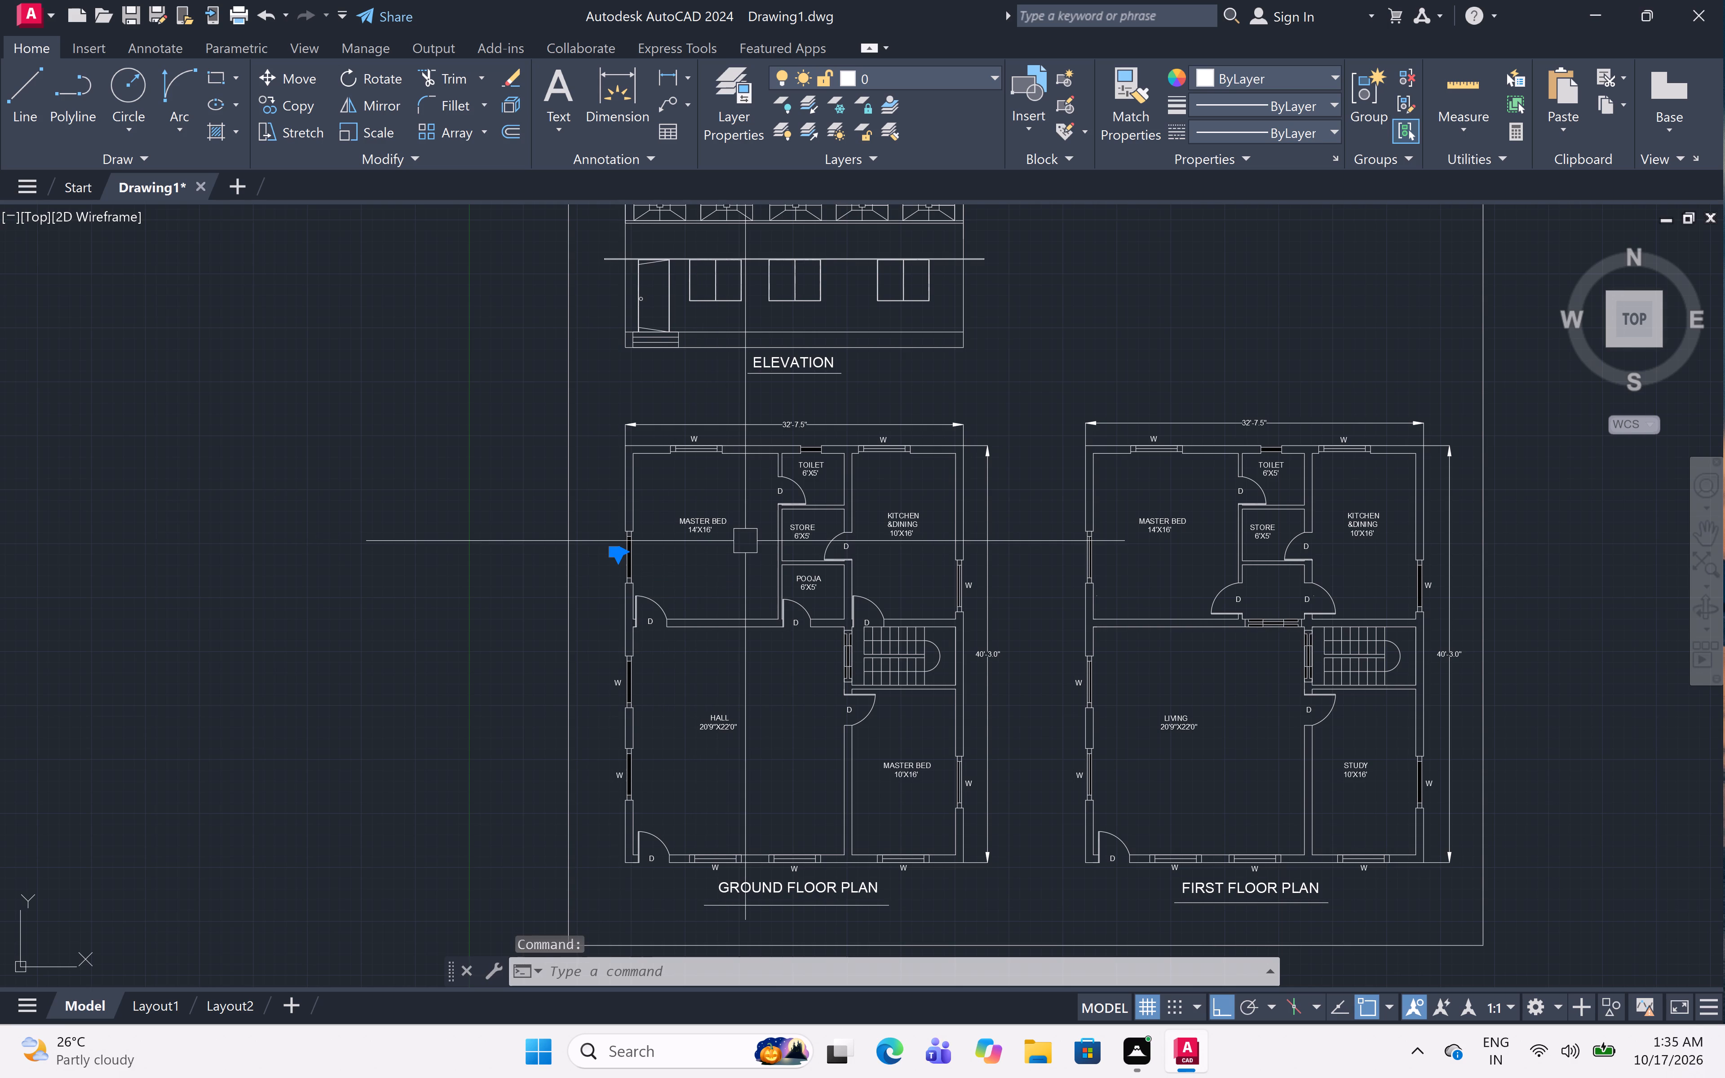
type("CO")
key("space")
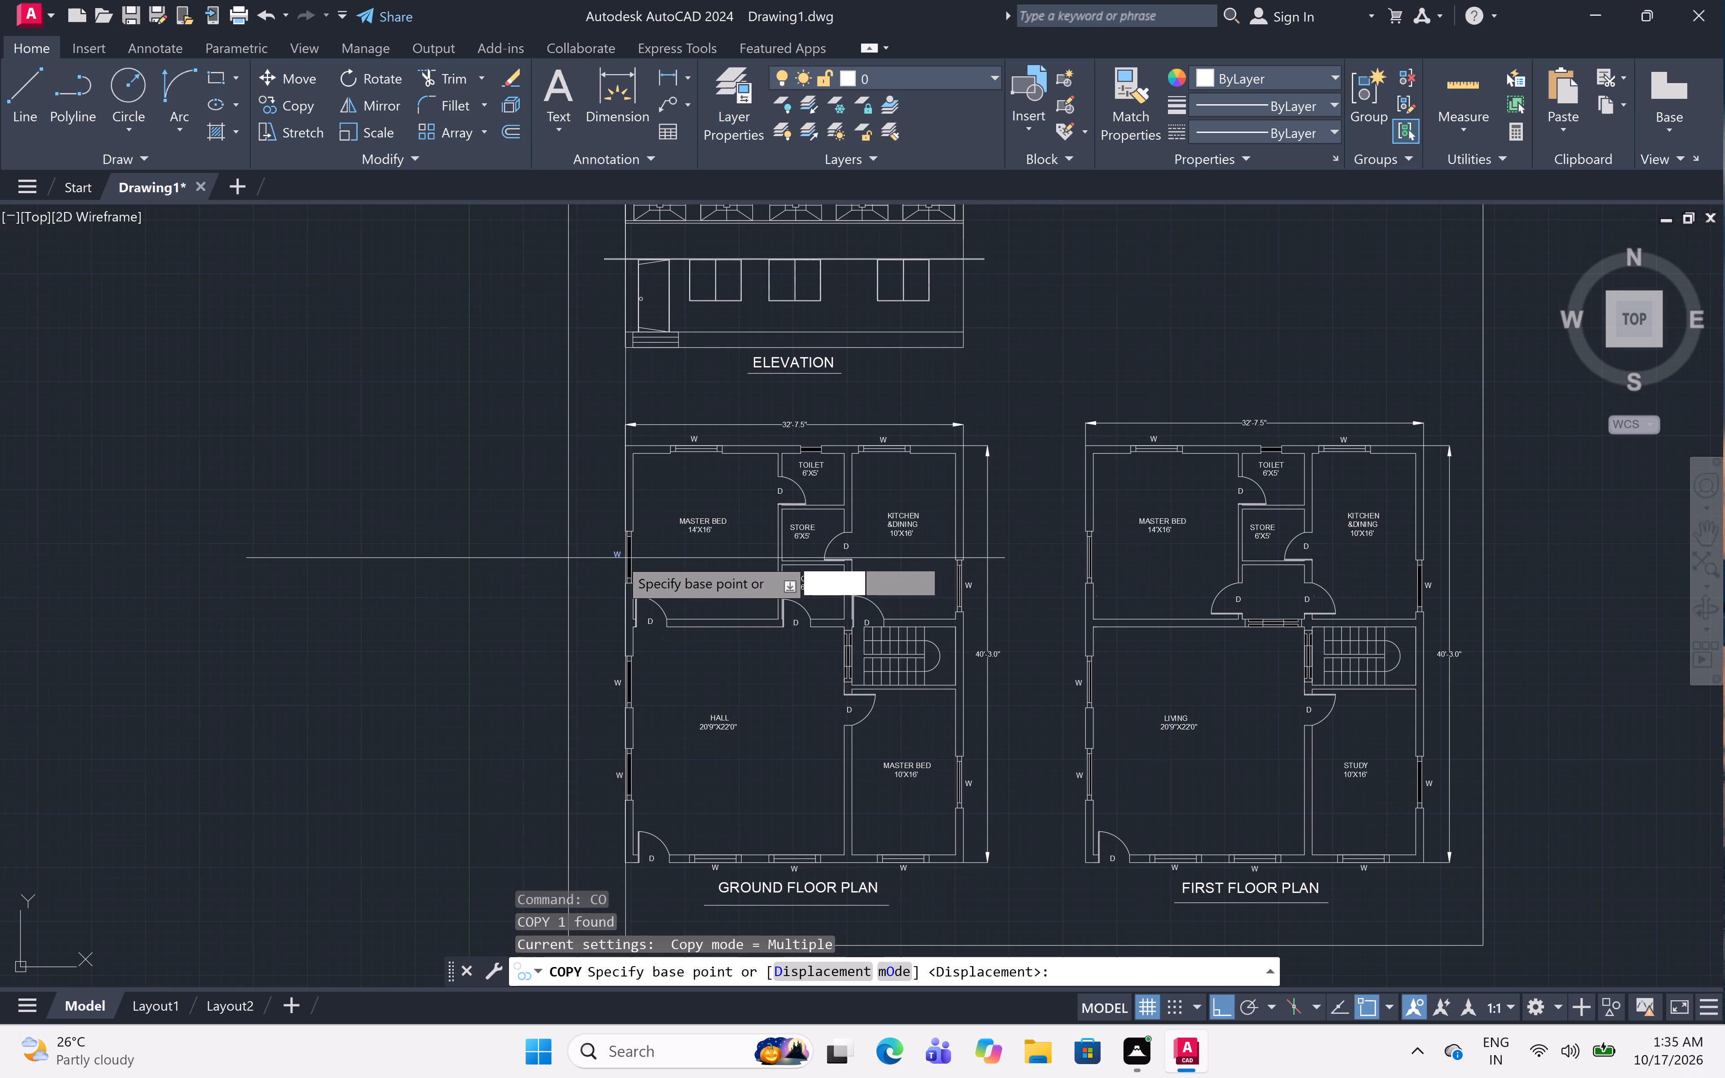
scroll(602, 552, "up", 3, "ctrl")
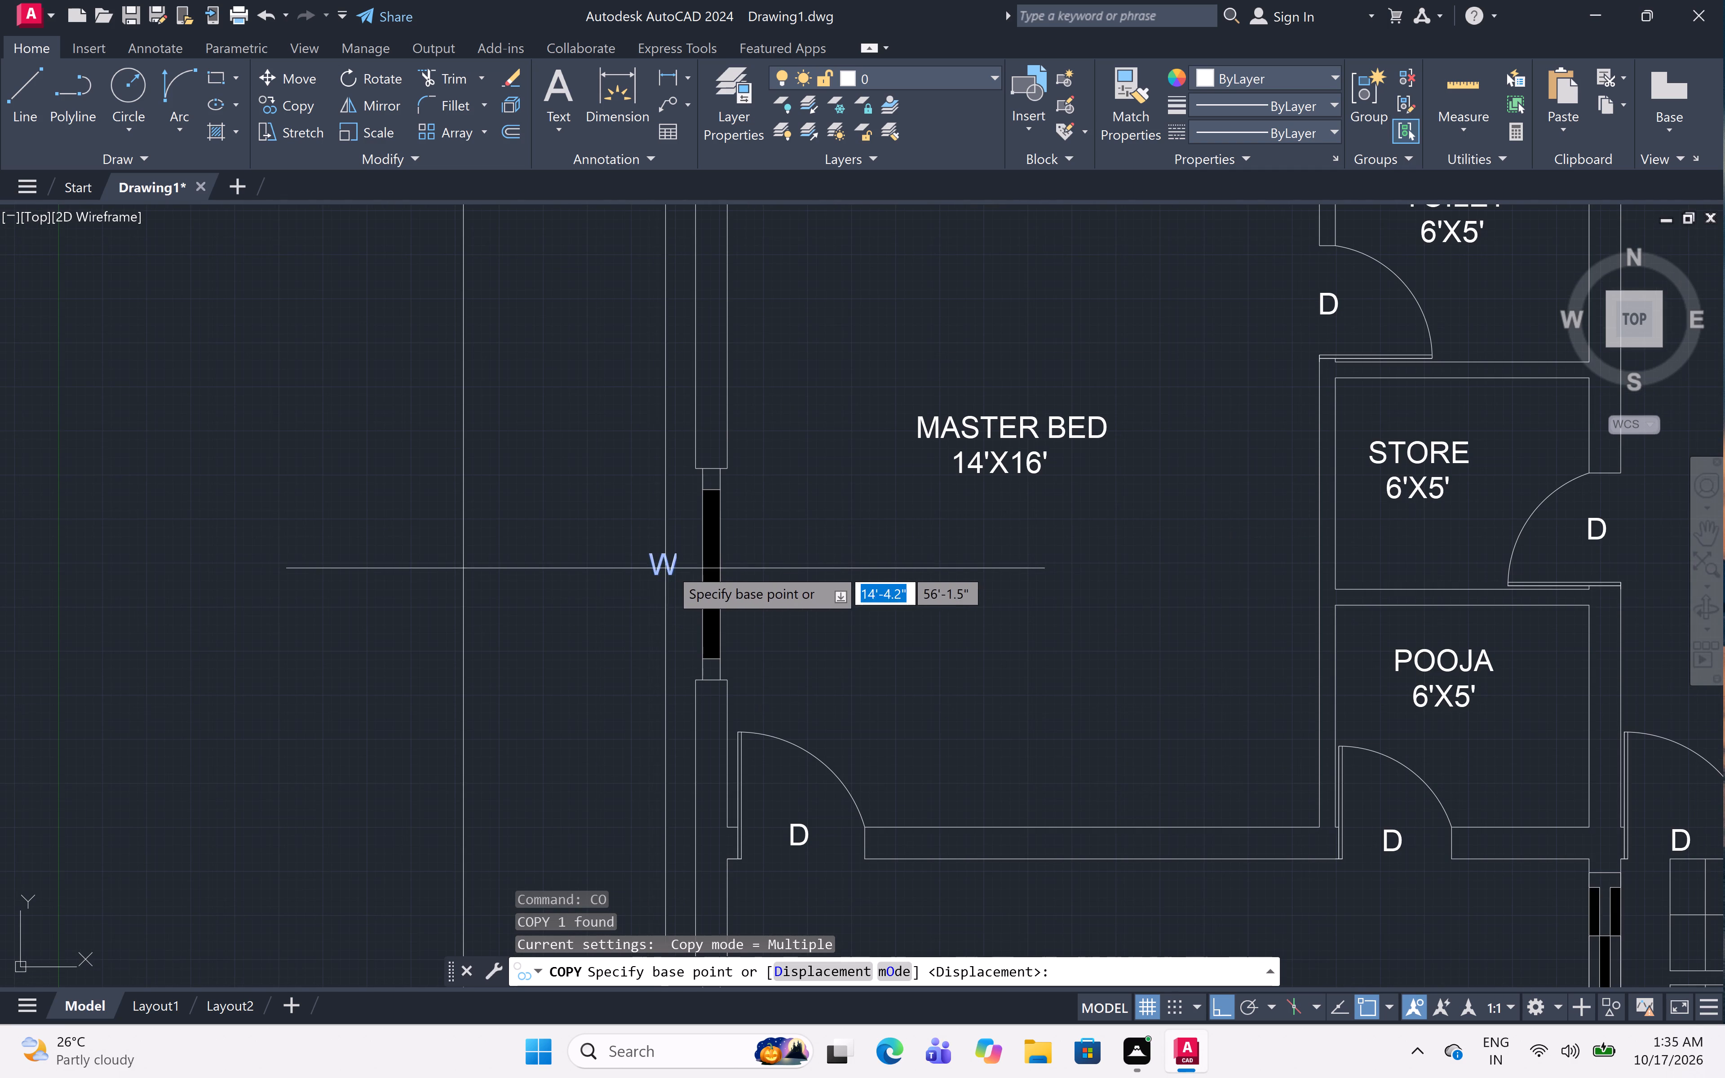
left_click(650, 568)
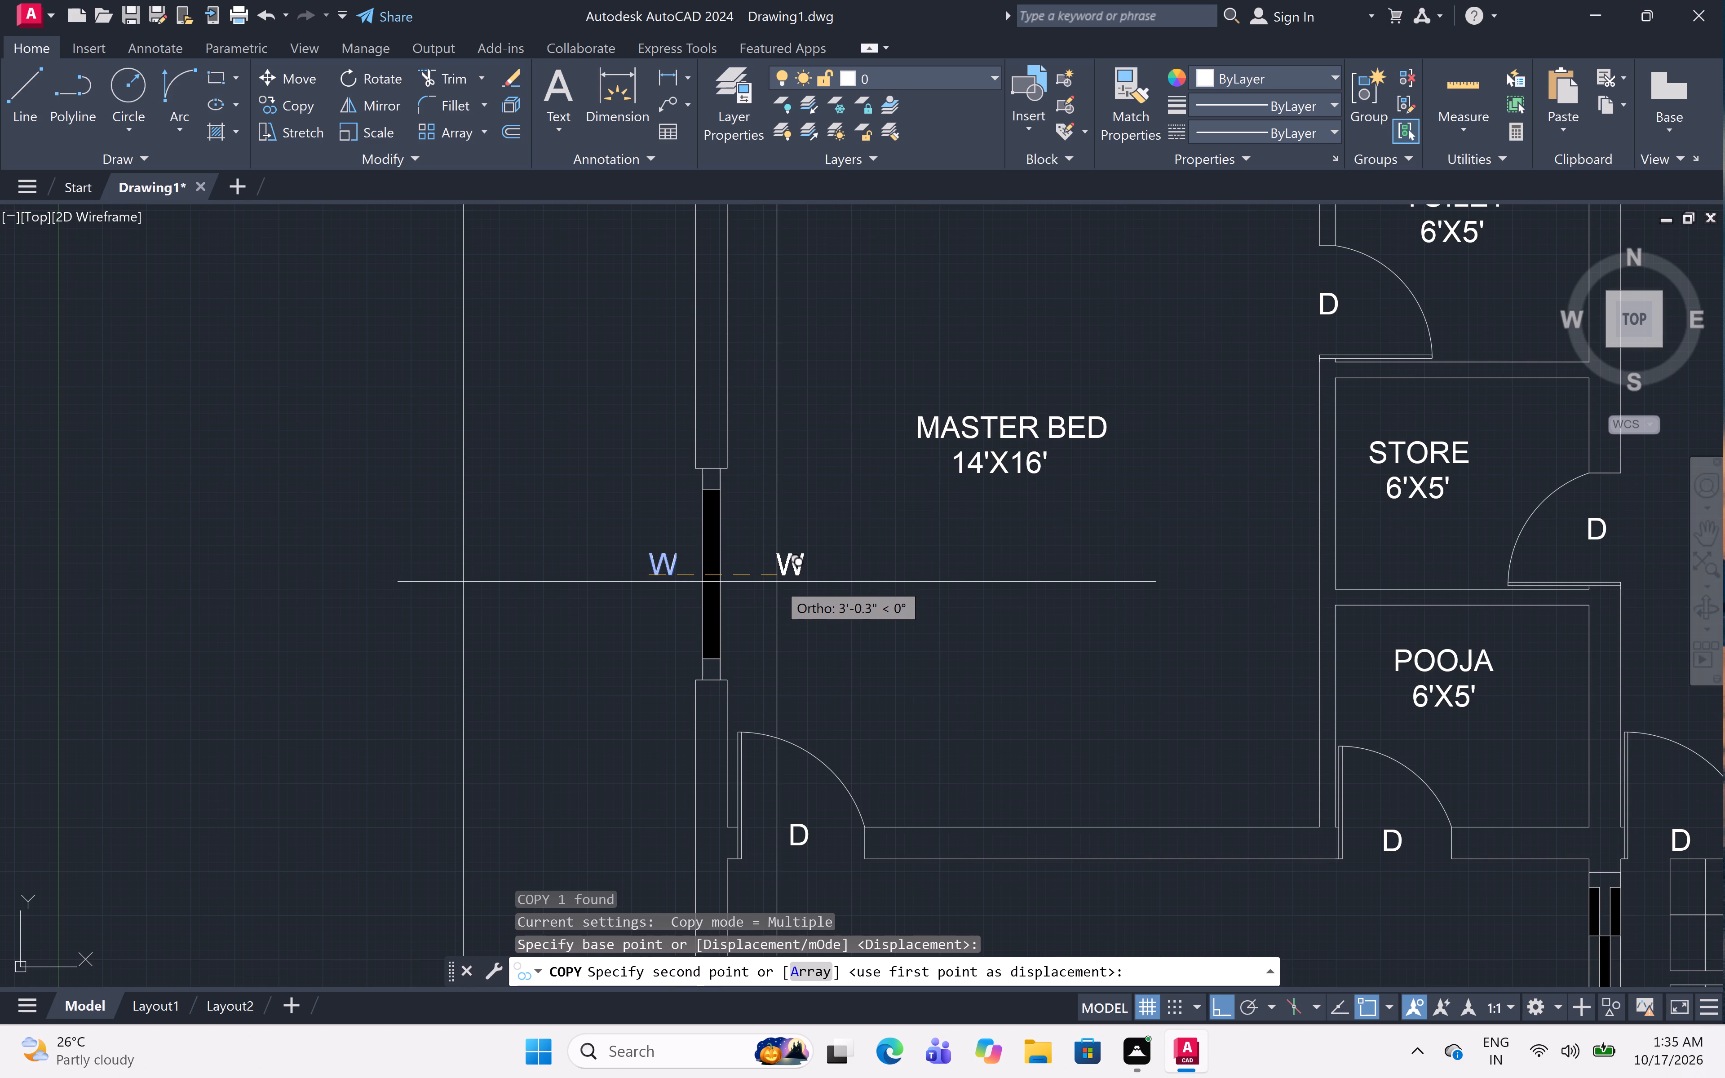
scroll(777, 582, "down", 4, "ctrl")
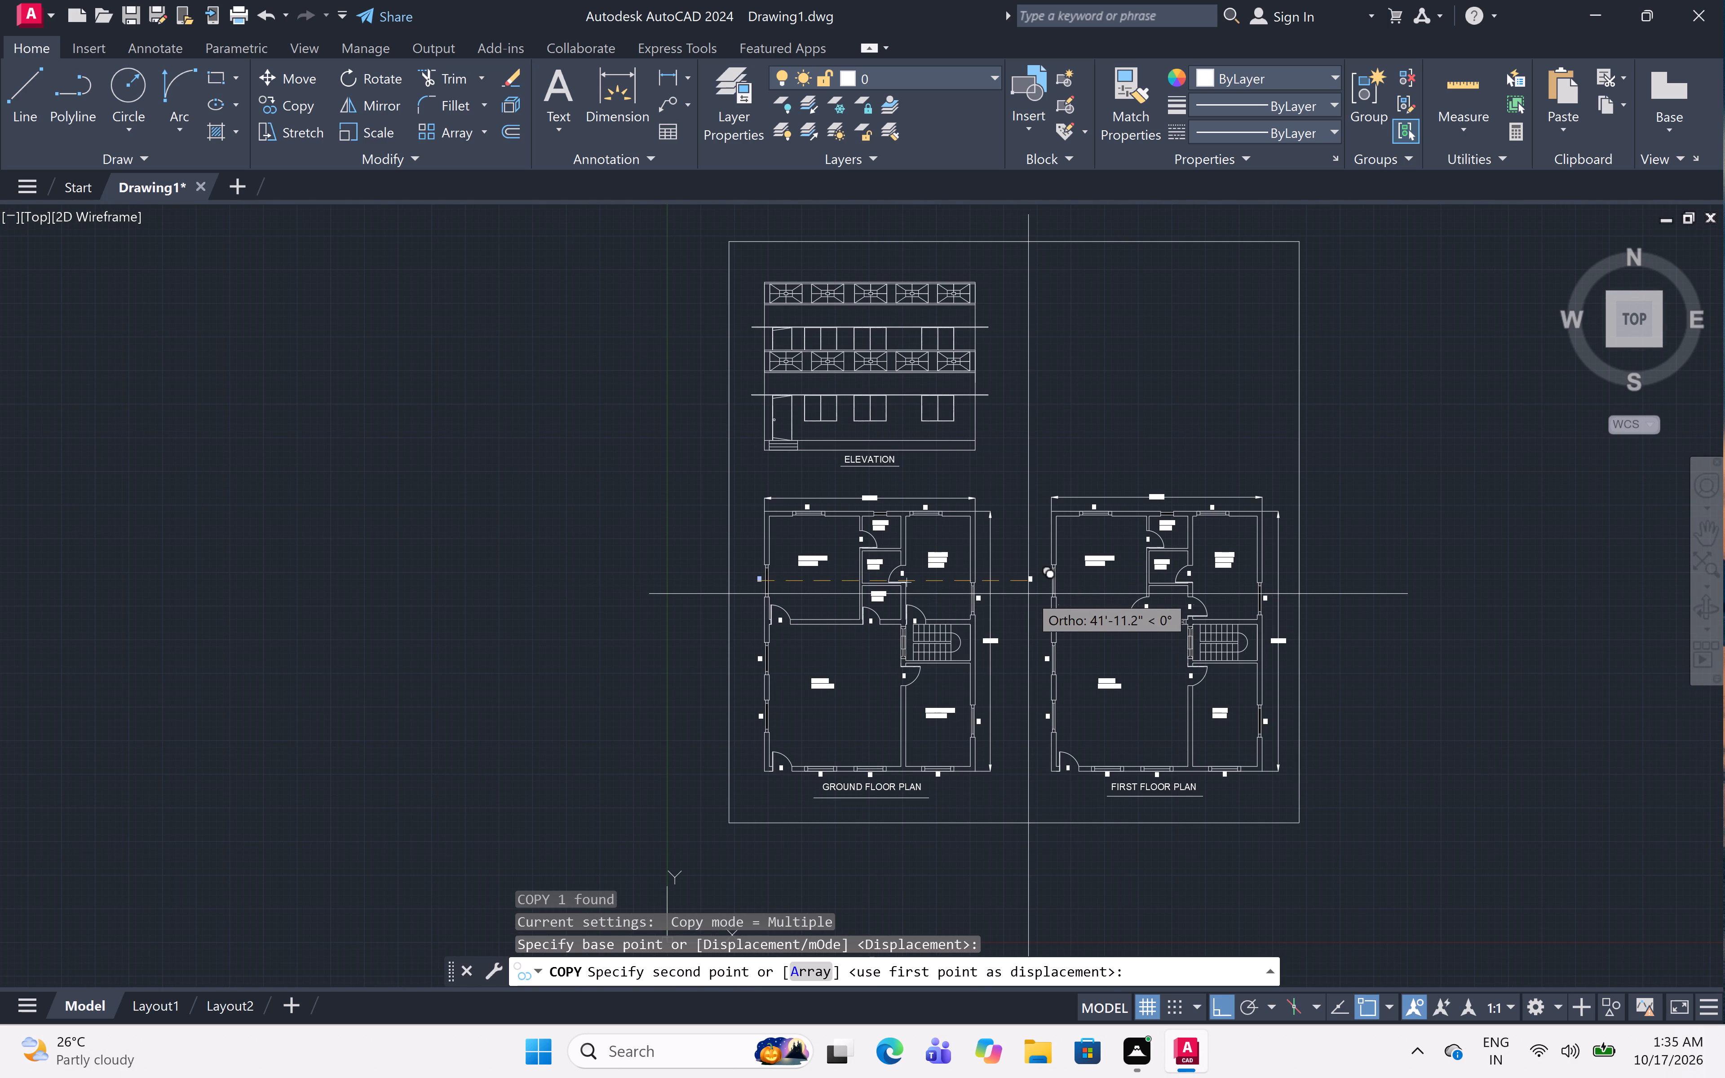
scroll(1028, 594, "up", 5, "ctrl")
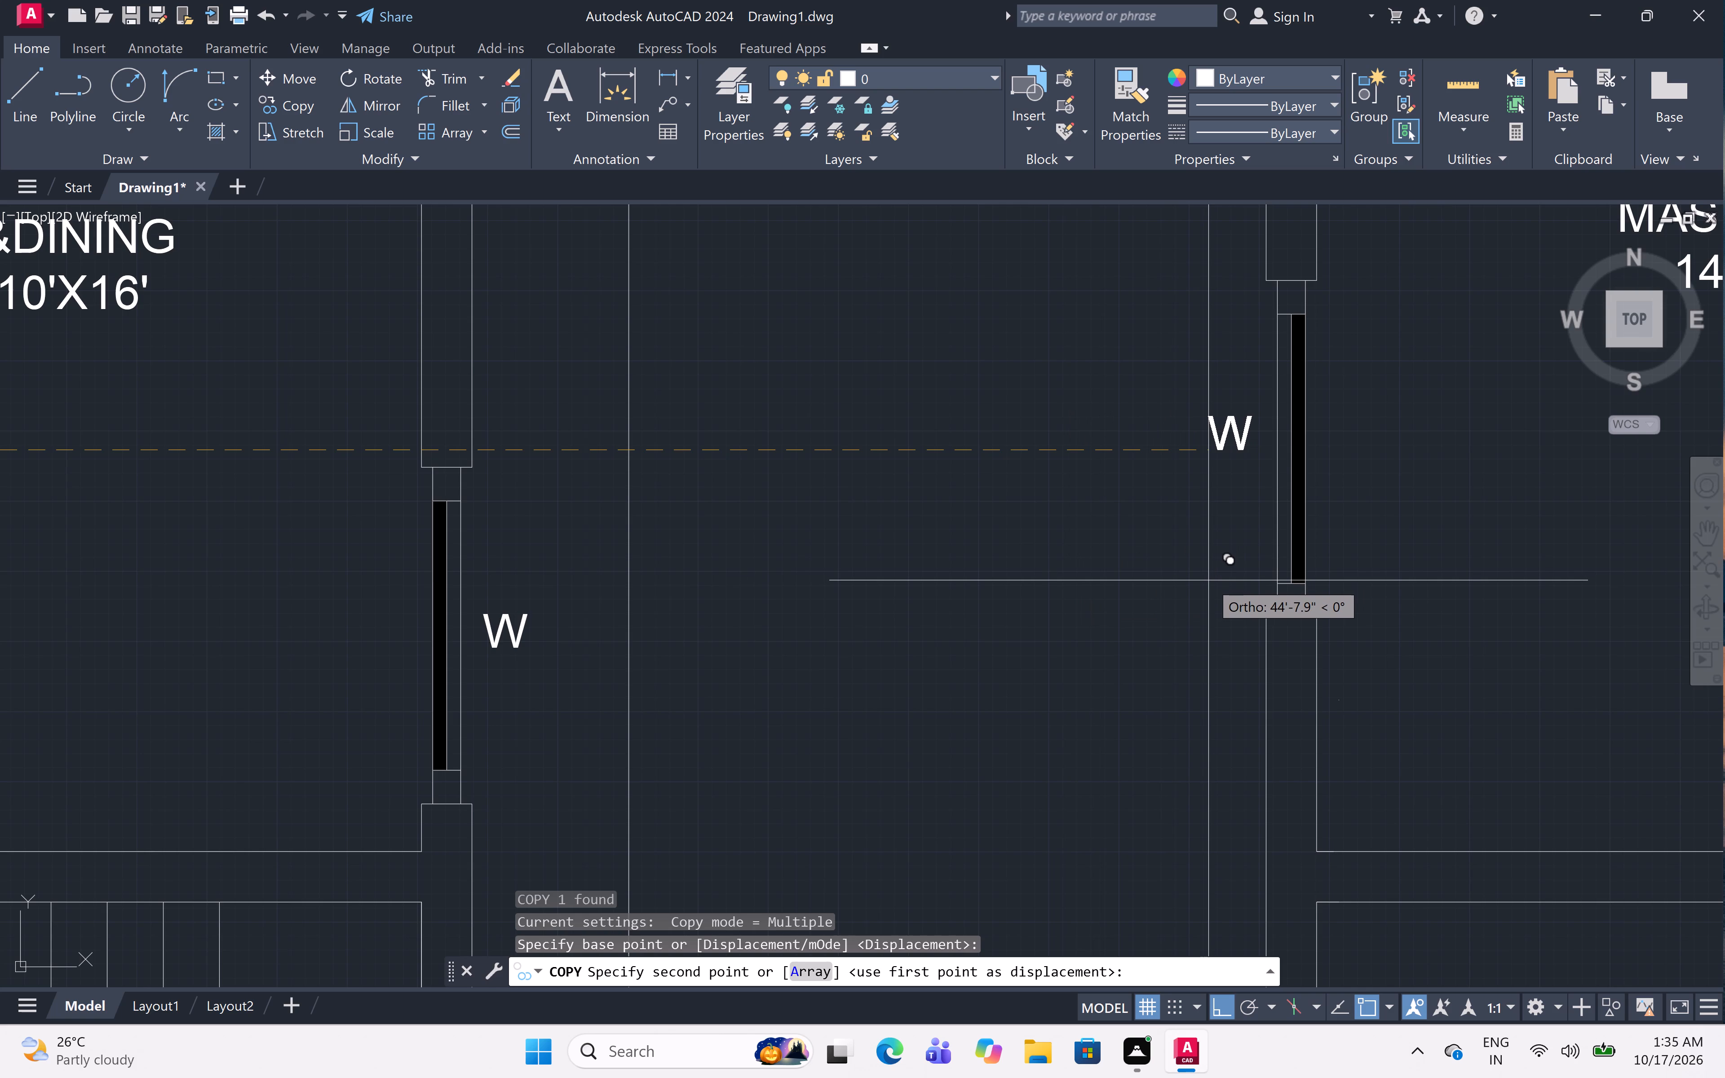
left_click(1208, 581)
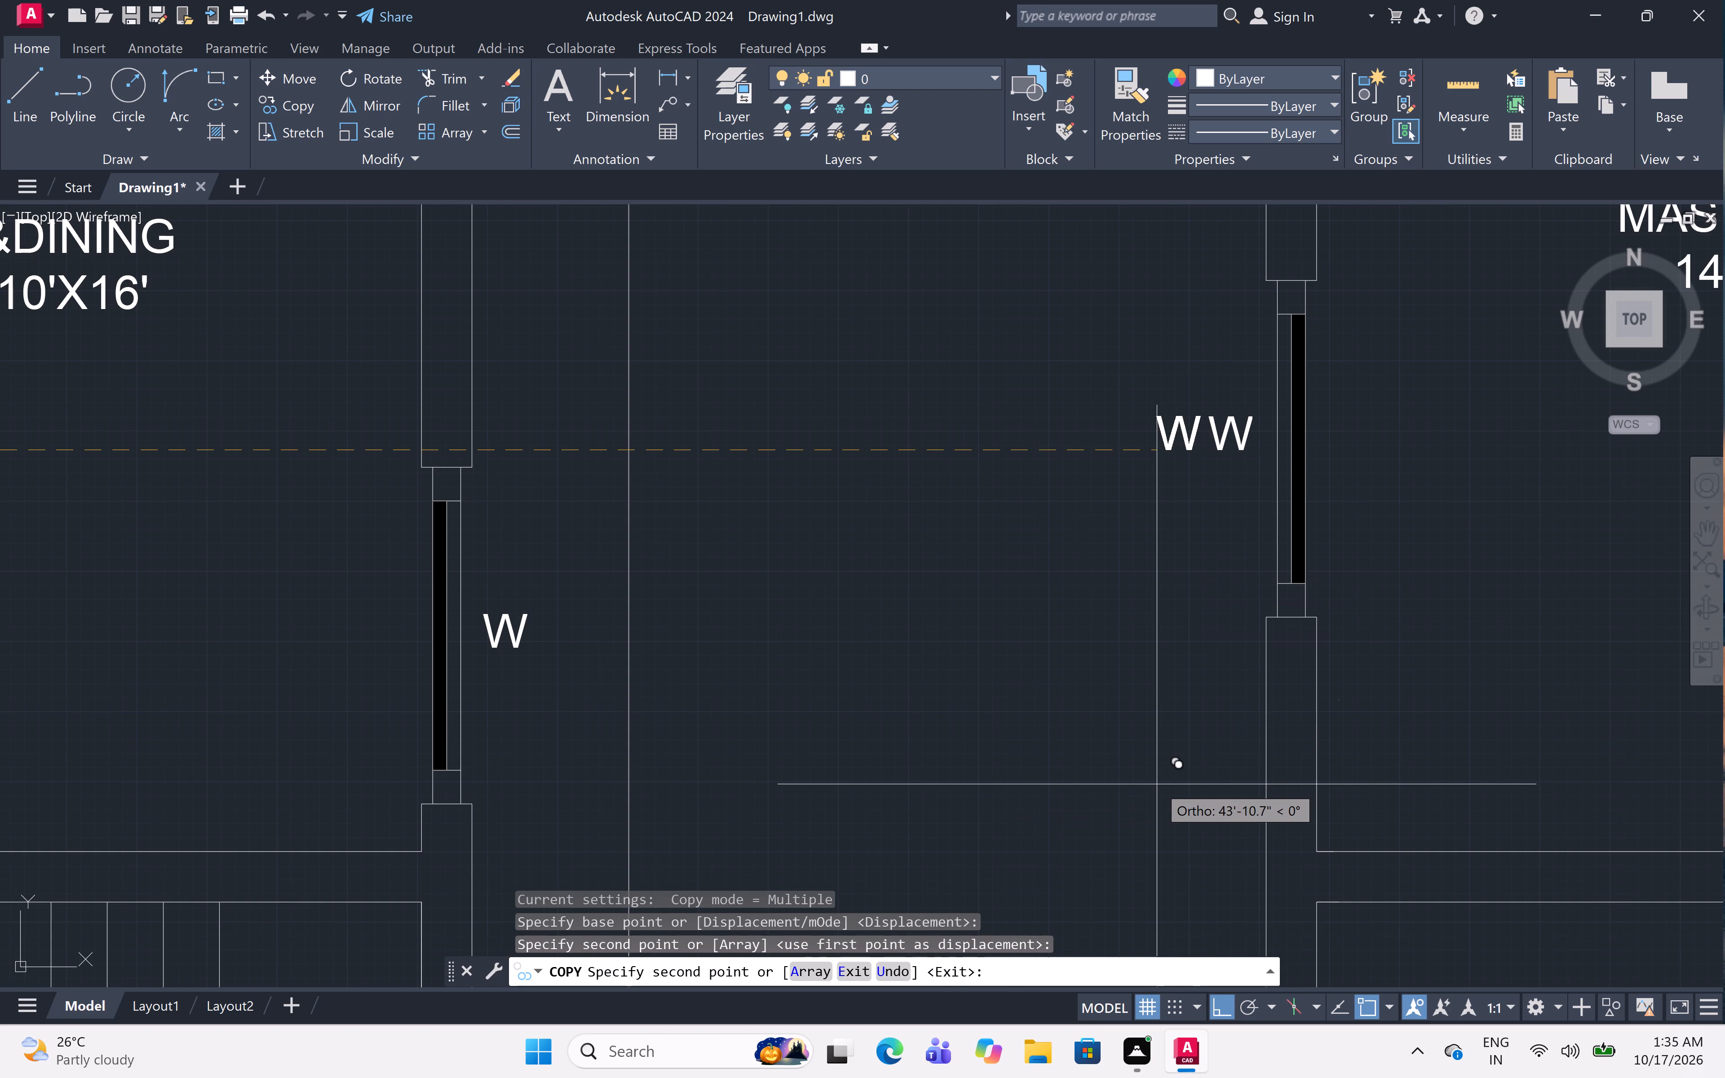
key("Escape")
Start a new plot of the model and choose DWG To PDF.pc3 as the plotter.
scroll(1157, 784, "down", 4, "ctrl")
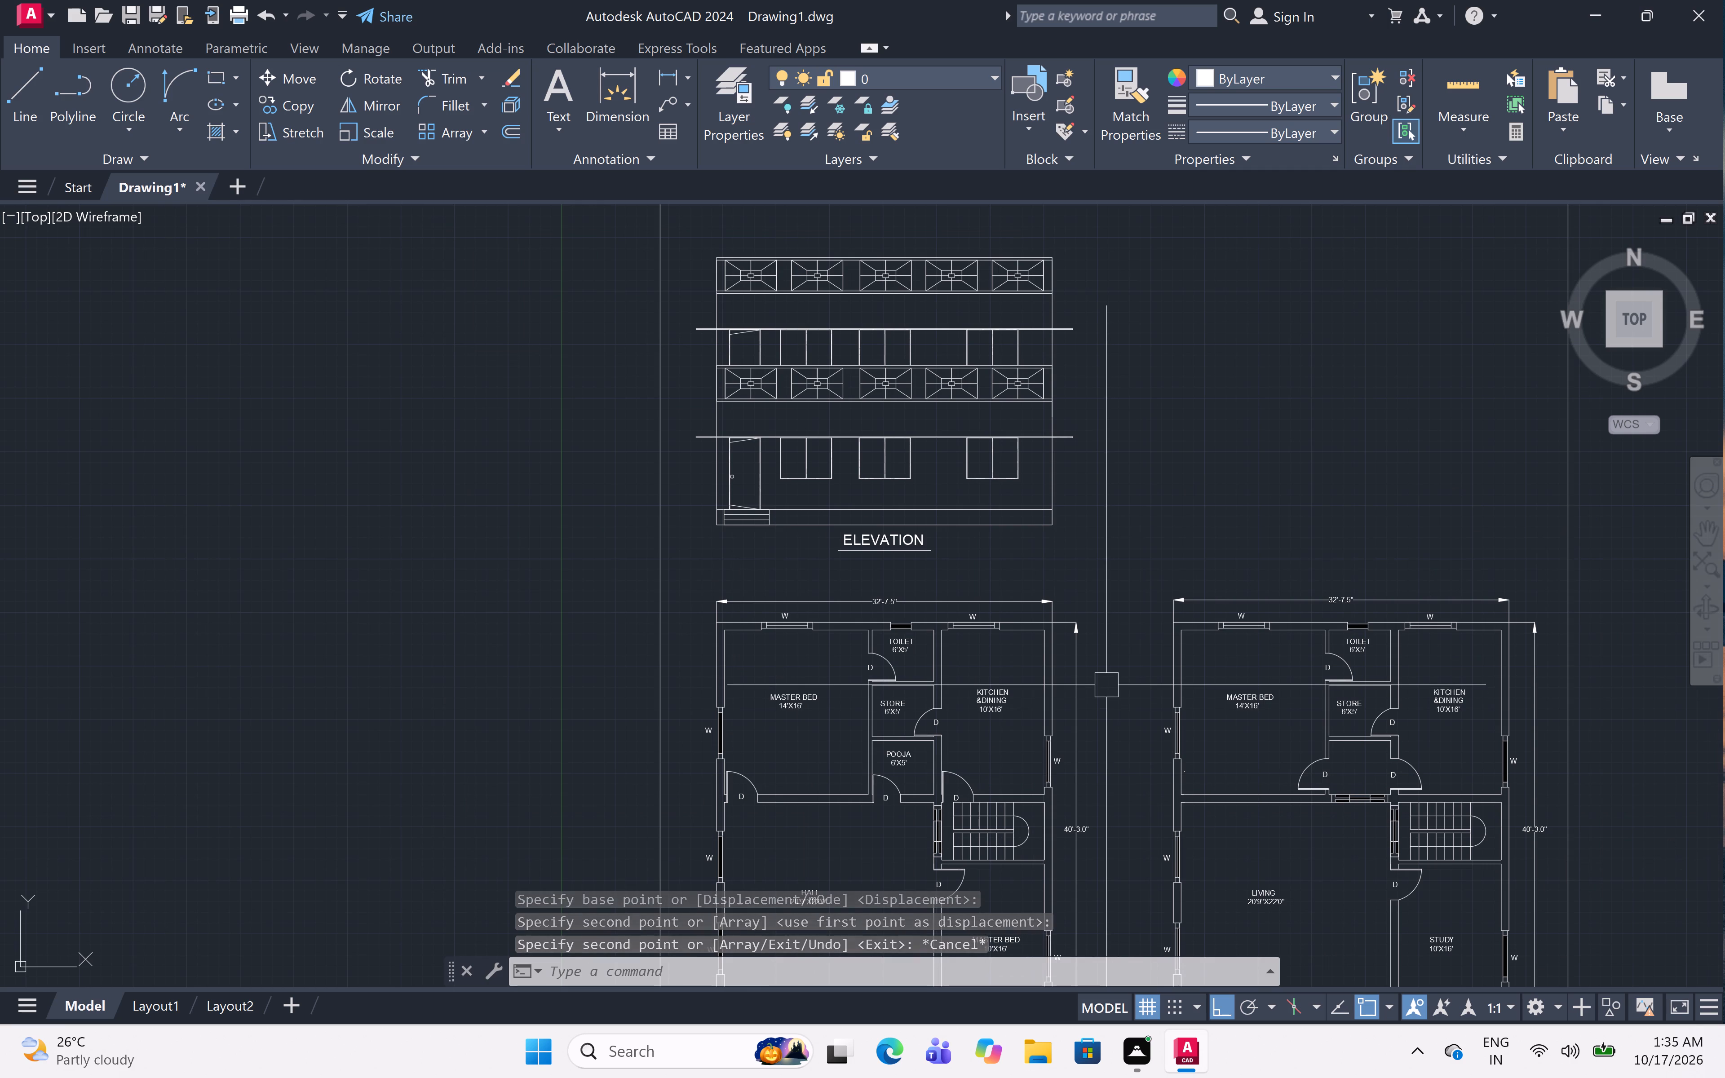
scroll(1106, 685, "down", 3, "ctrl")
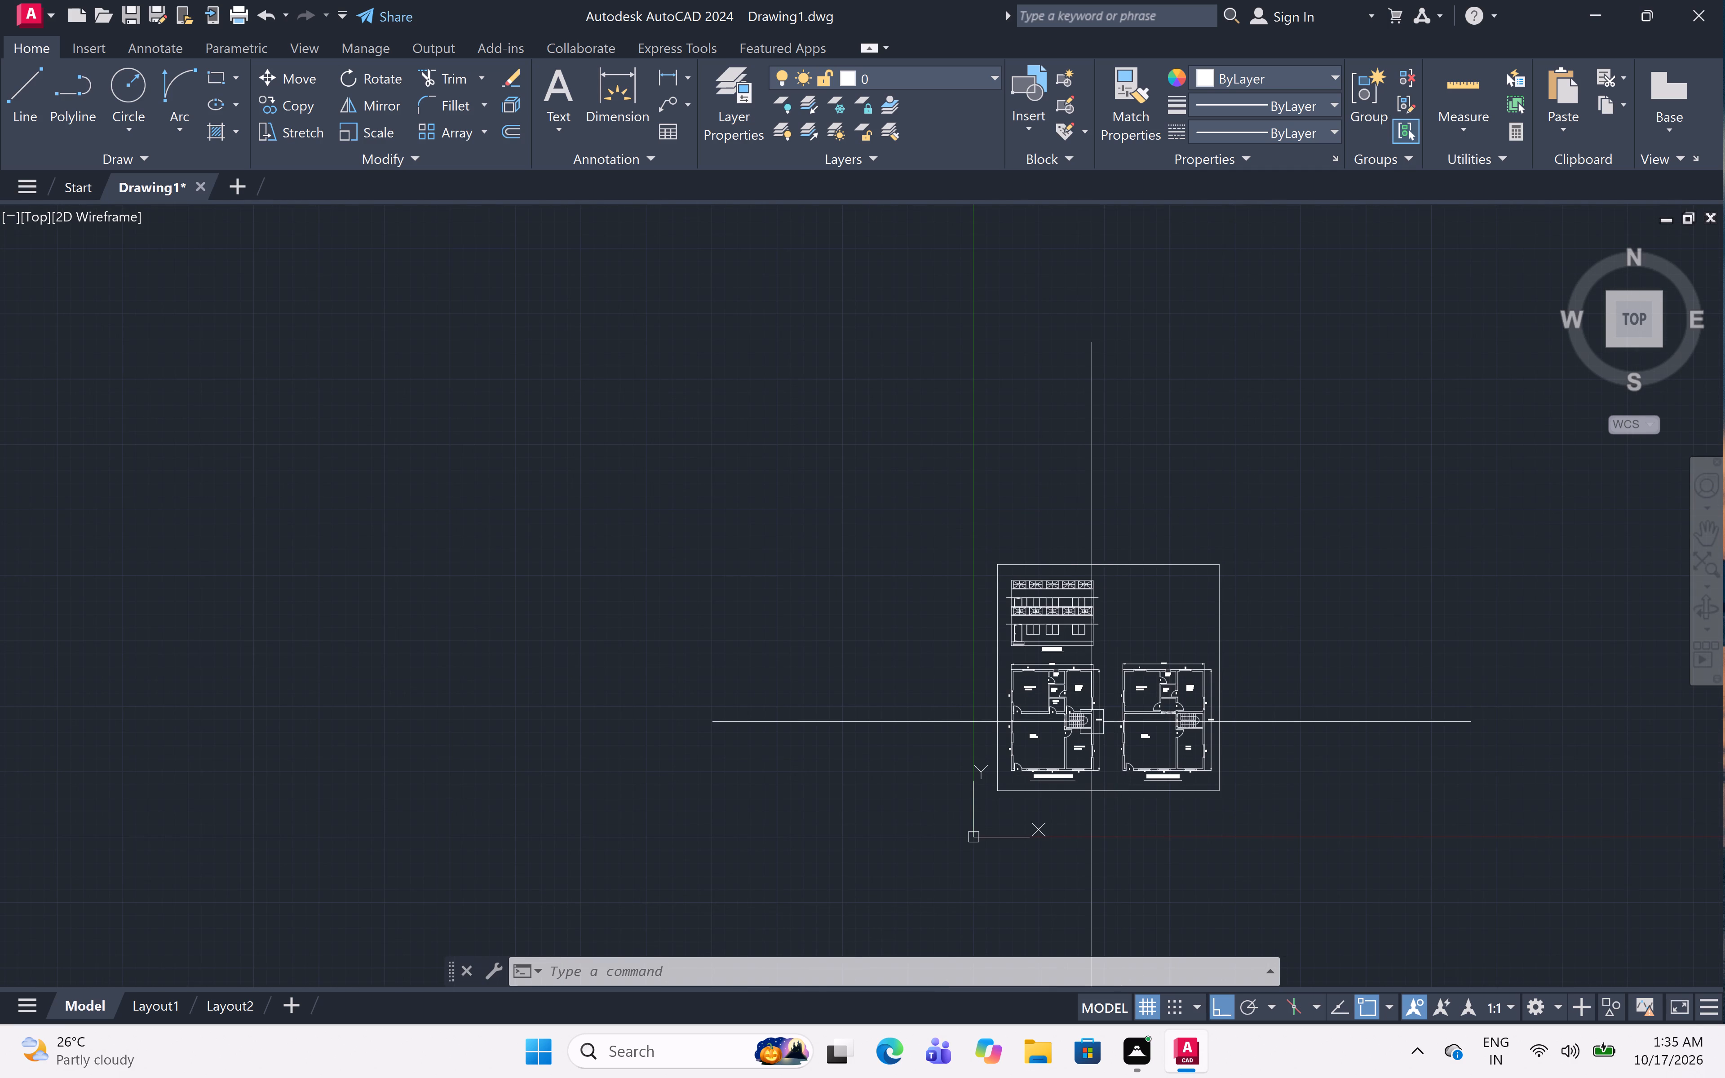
scroll(1092, 722, "up", 2, "ctrl")
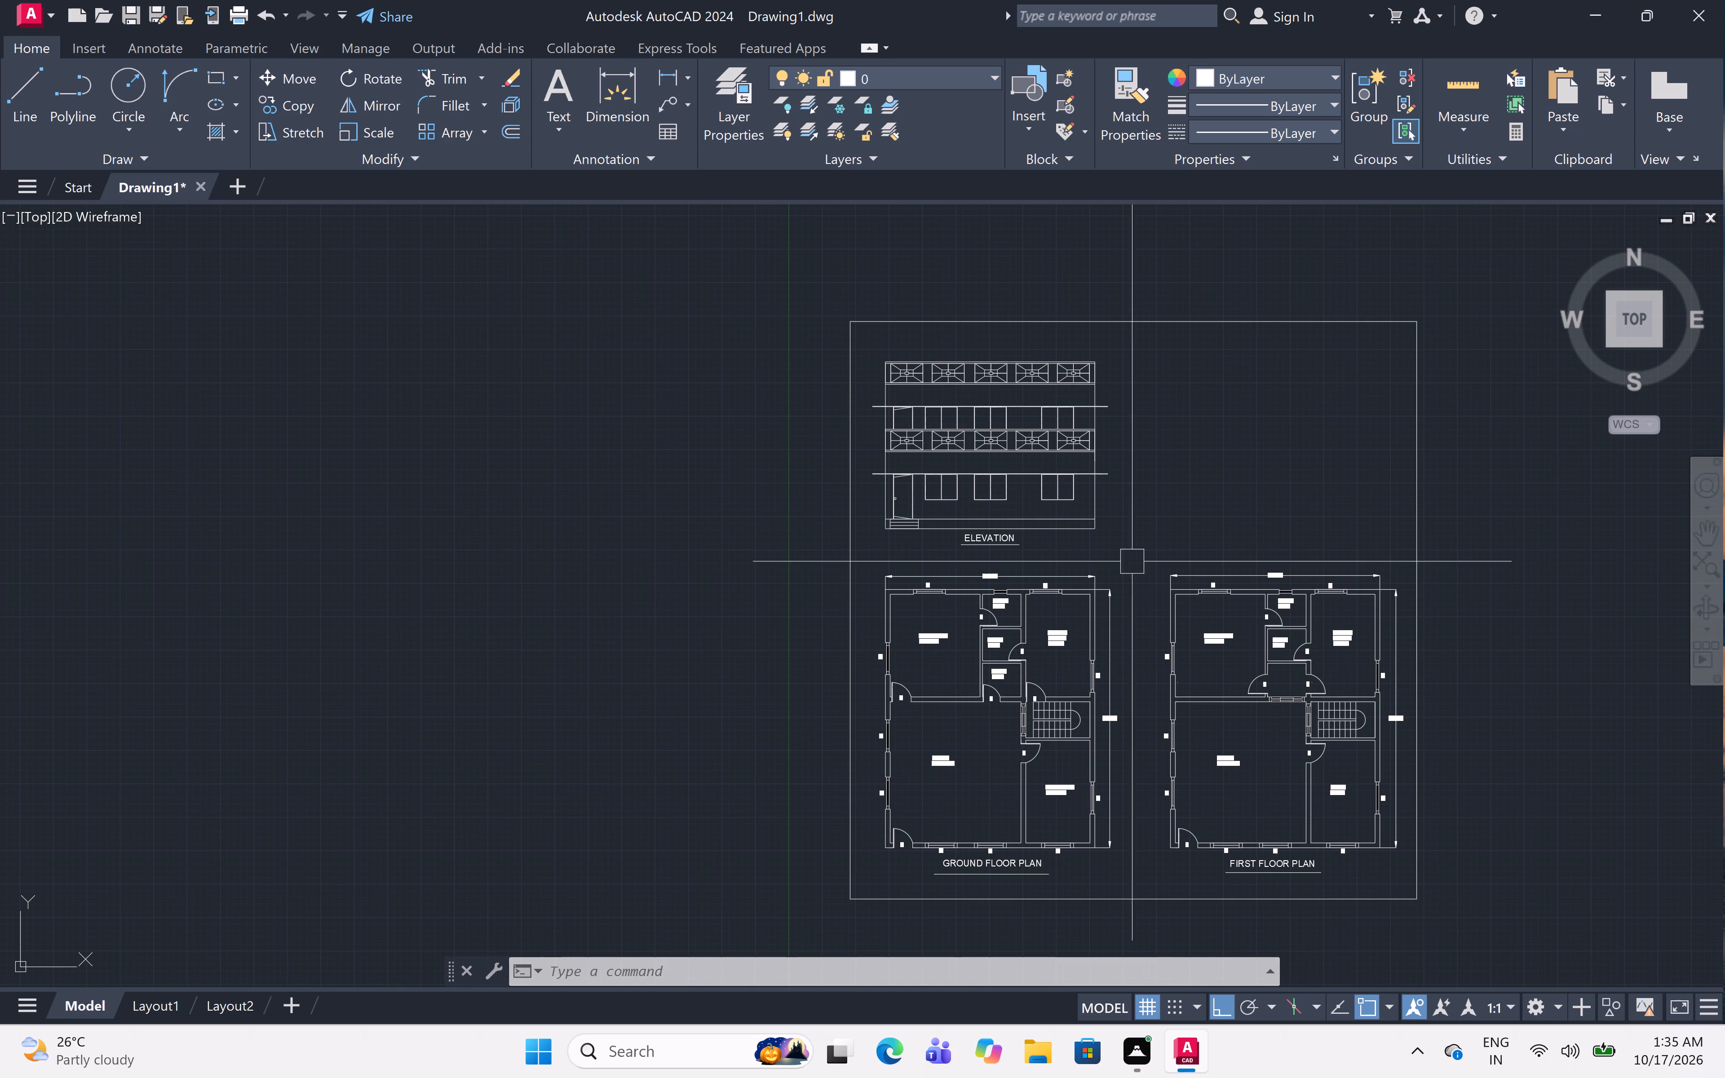
left_click(238, 8)
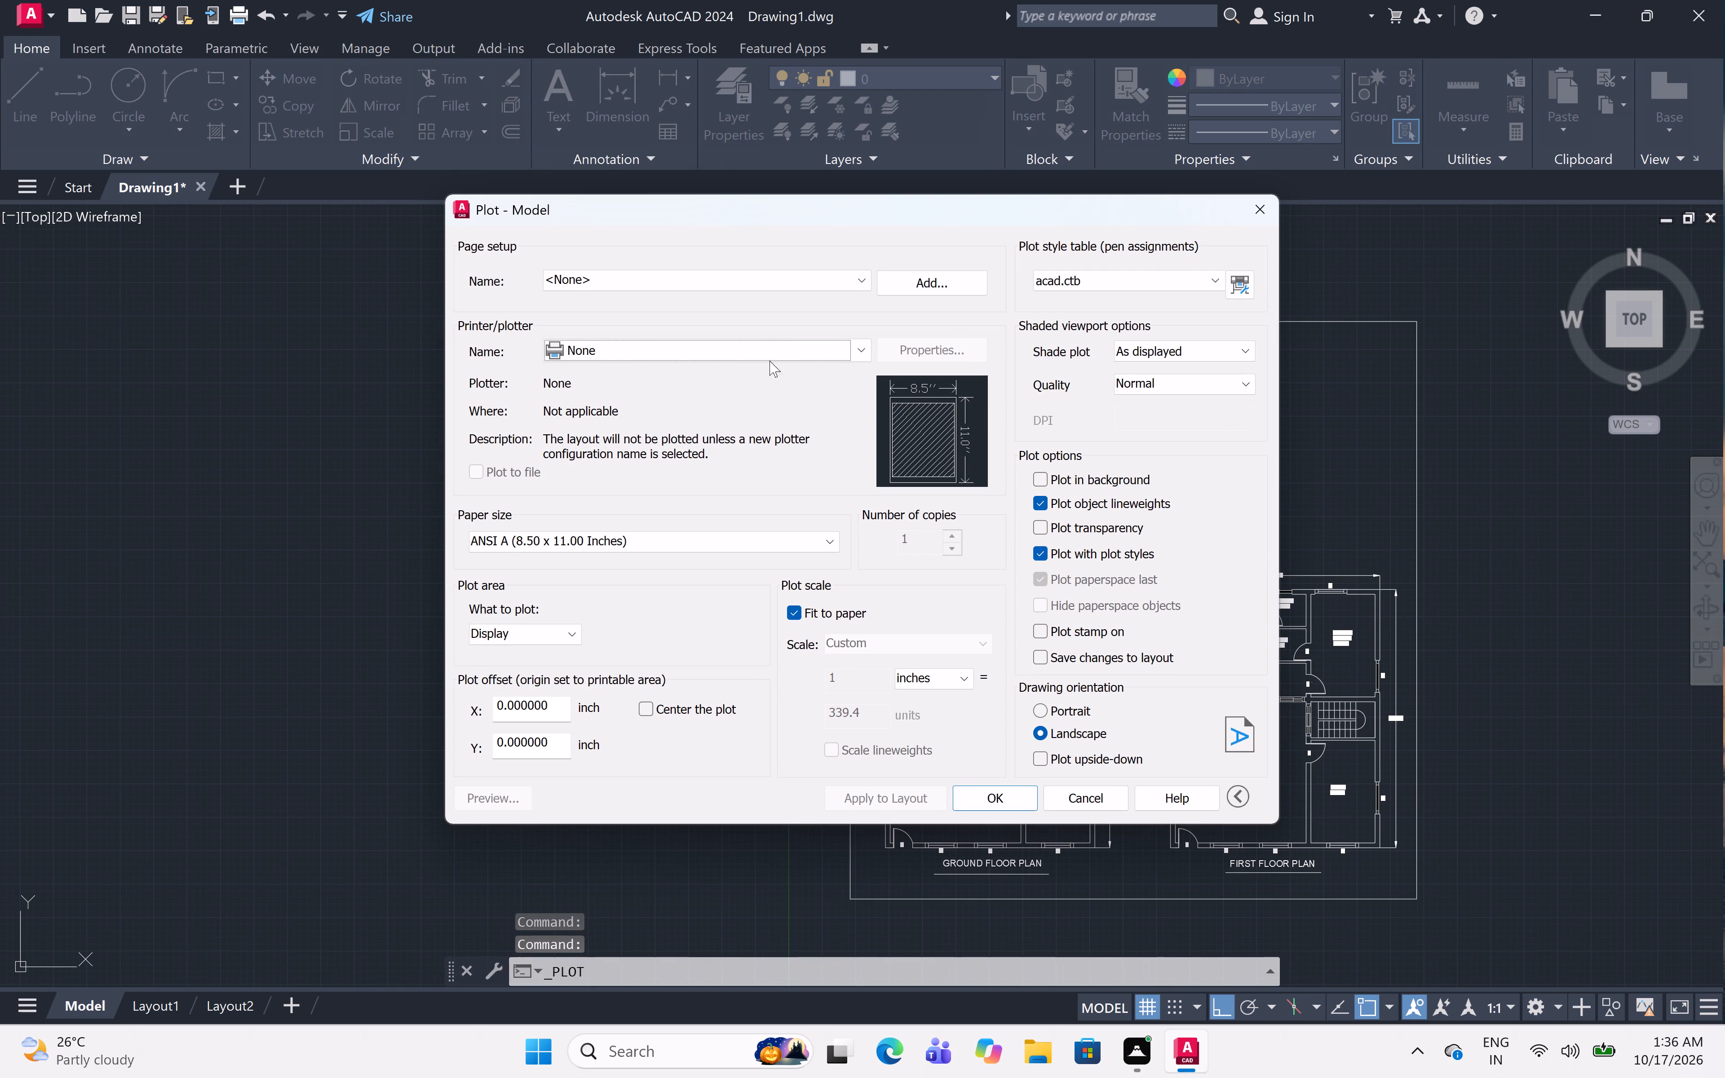
left_click(789, 359)
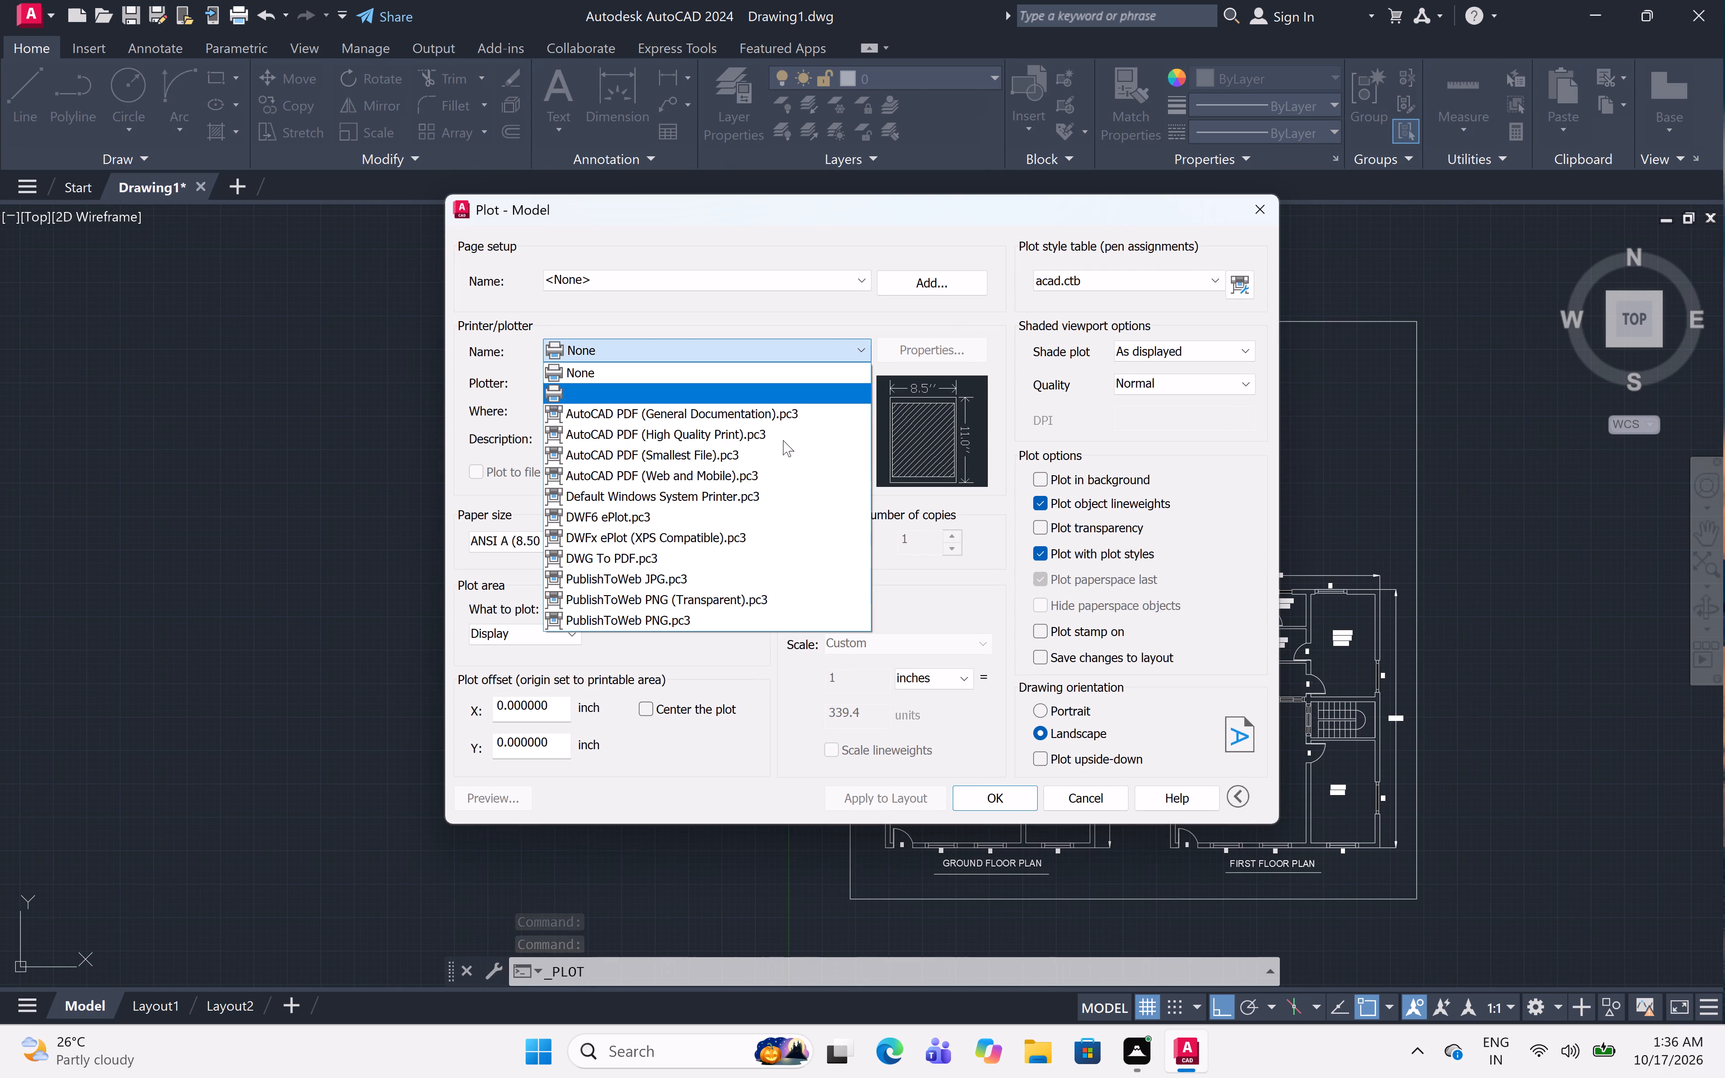
left_click(754, 577)
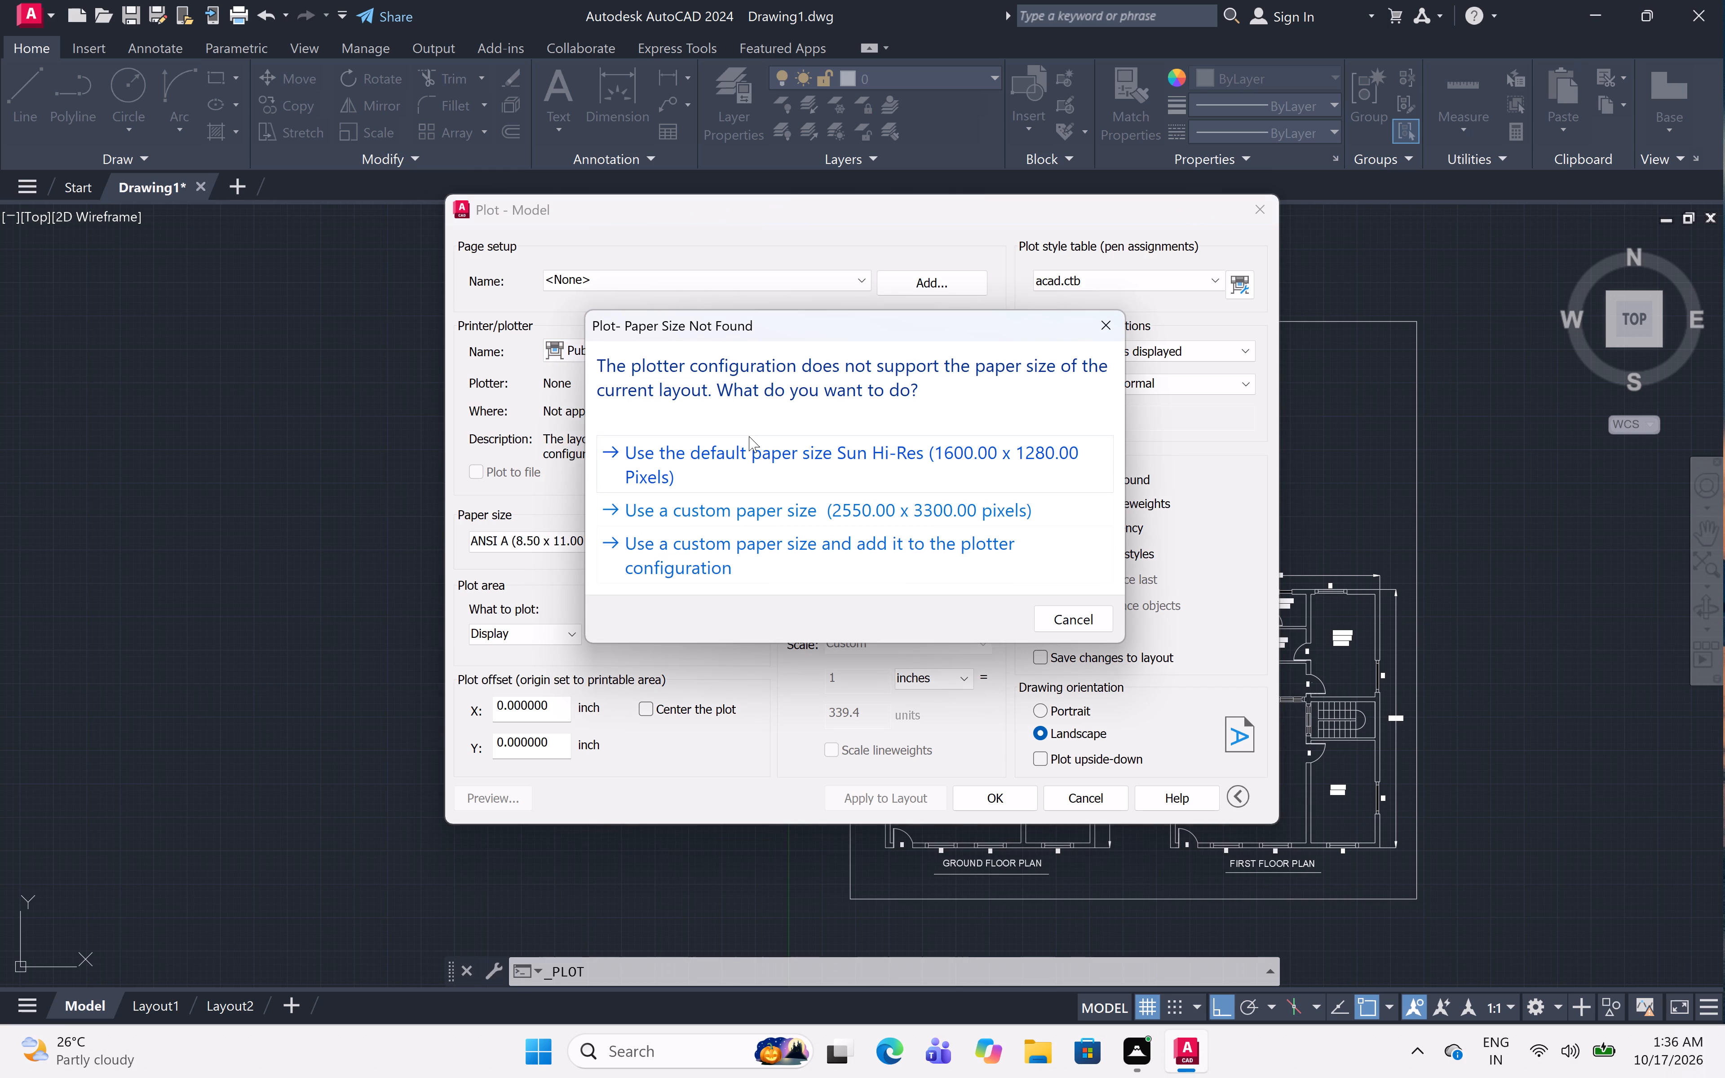
left_click(1095, 319)
left_click(848, 357)
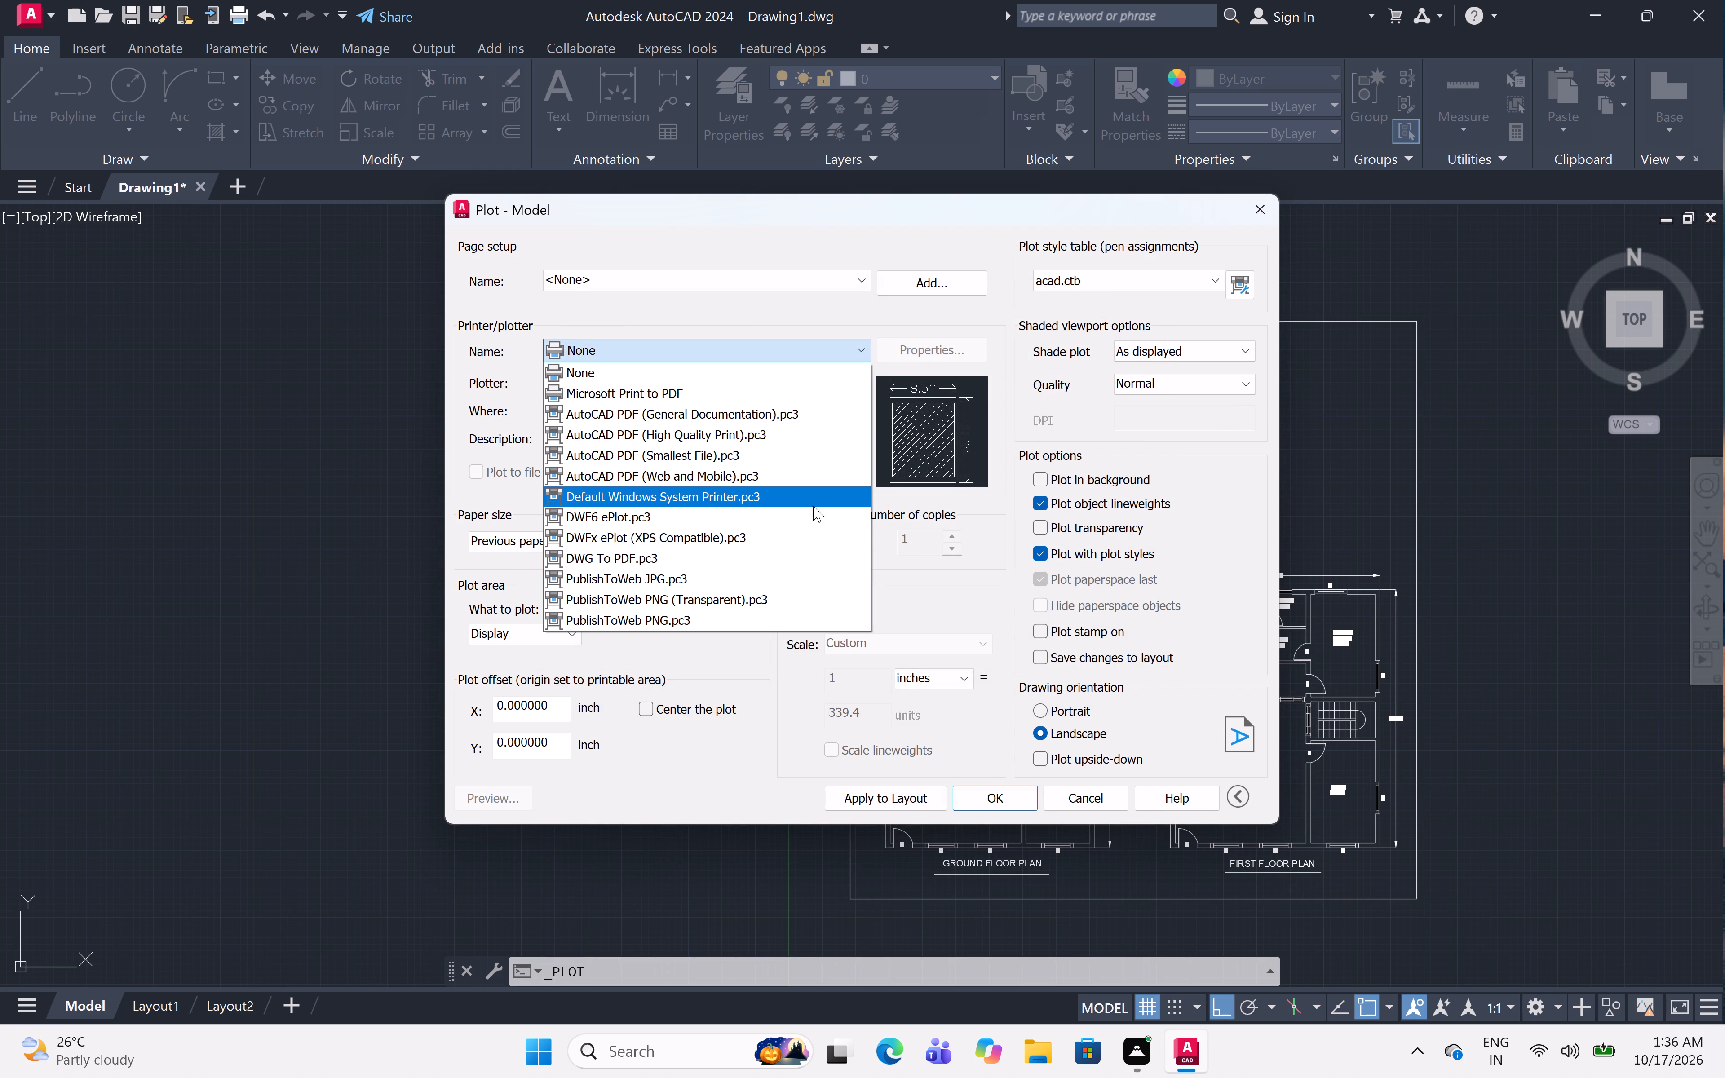
left_click(792, 560)
Set the plot paper size to ISO A4 (210.00 x 297.00 MM).
left_click(783, 544)
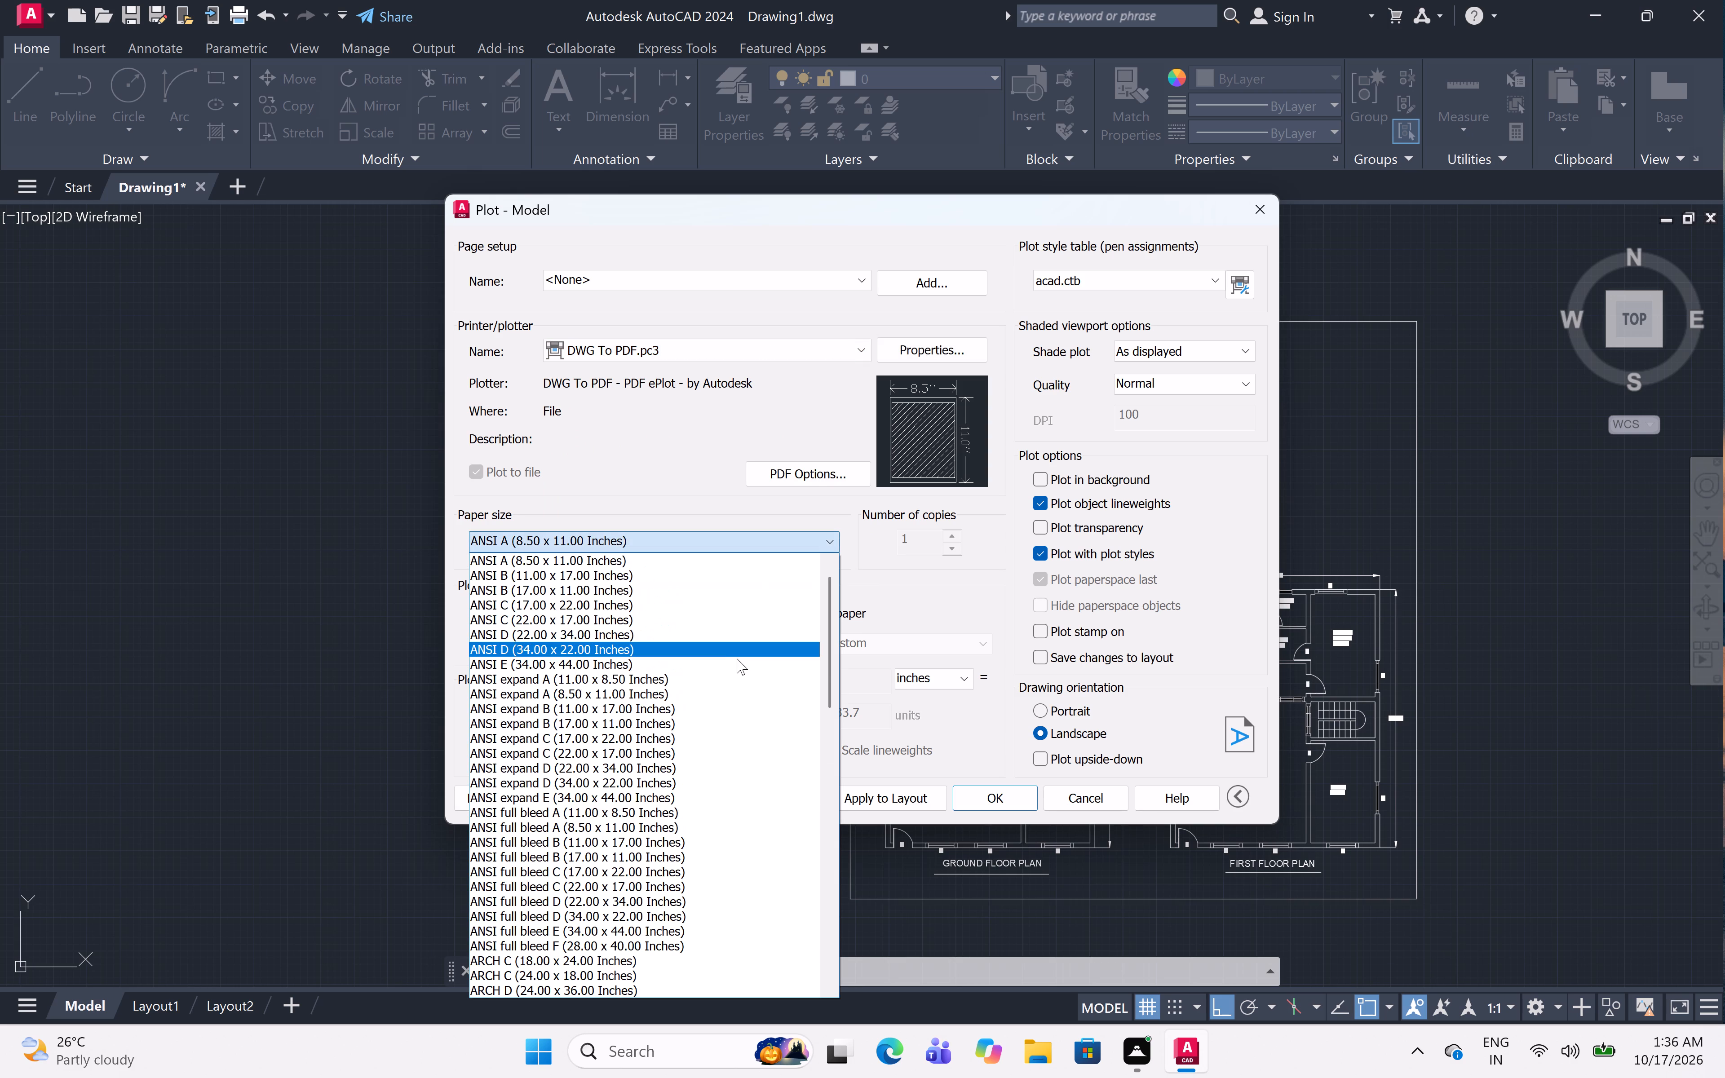
scroll(730, 662, "down", 8)
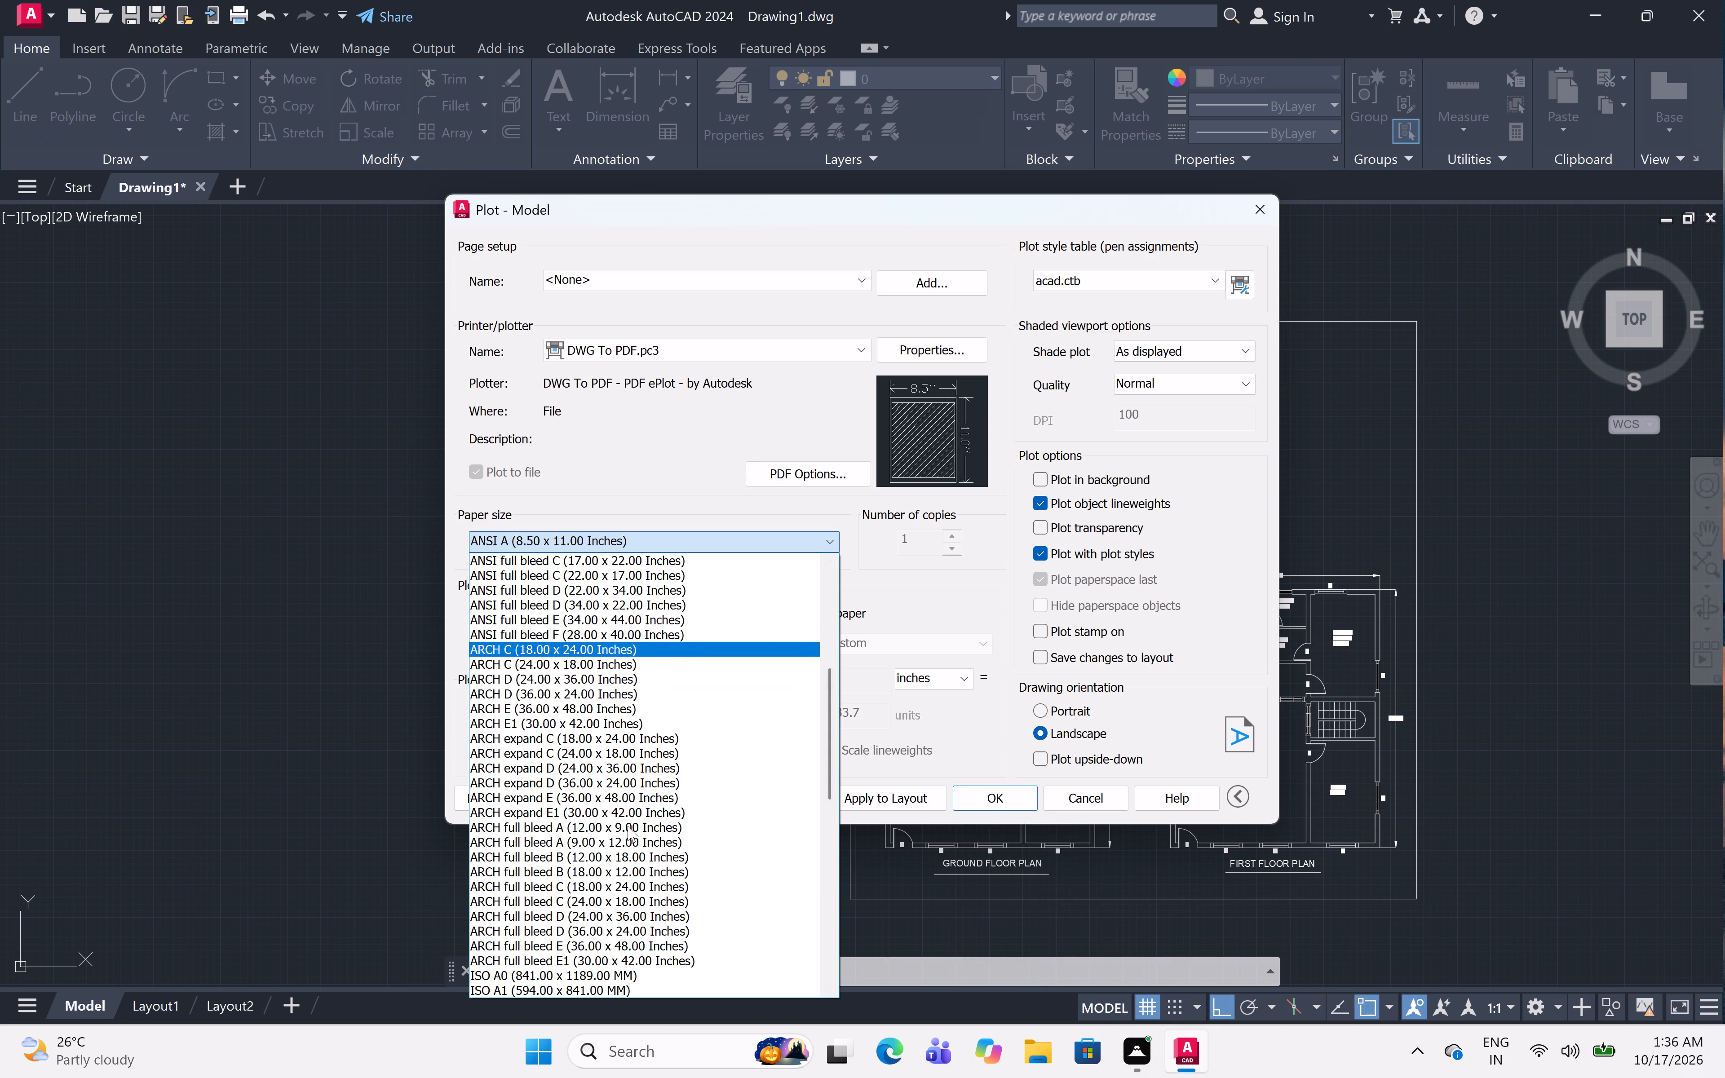
scroll(635, 851, "down", 1)
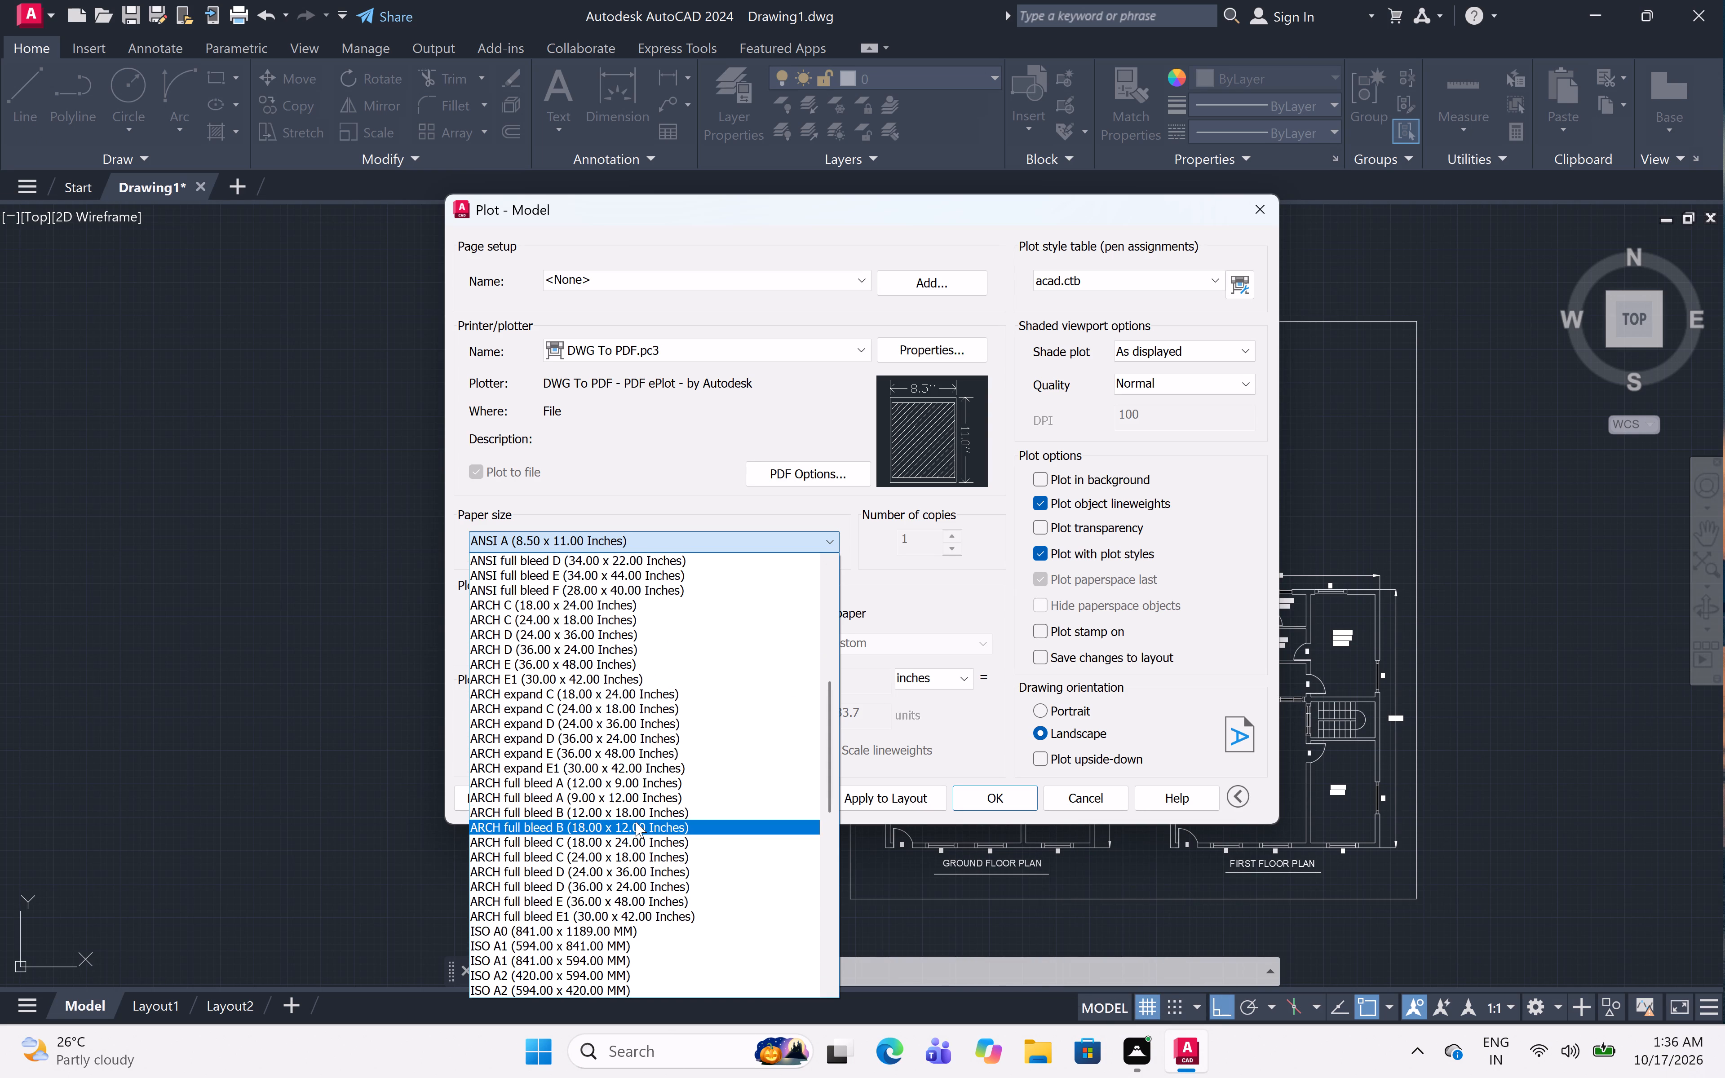
scroll(644, 821, "down", 4)
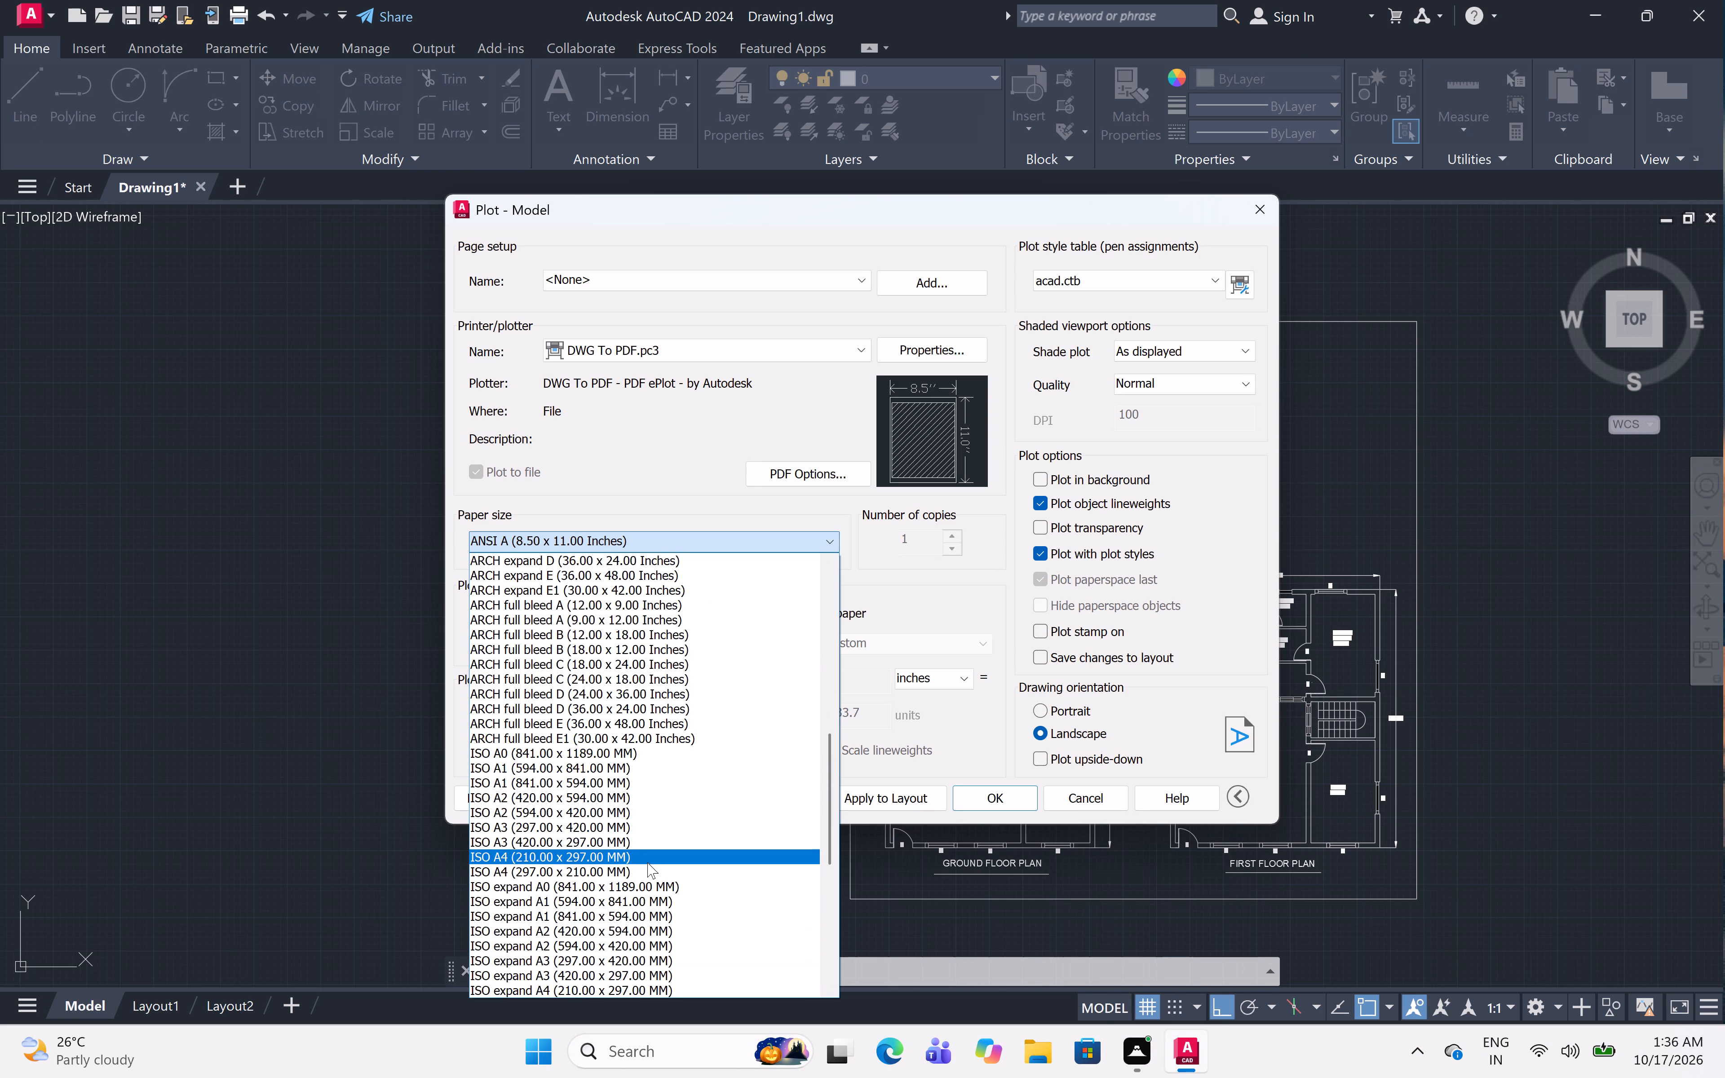
left_click(645, 859)
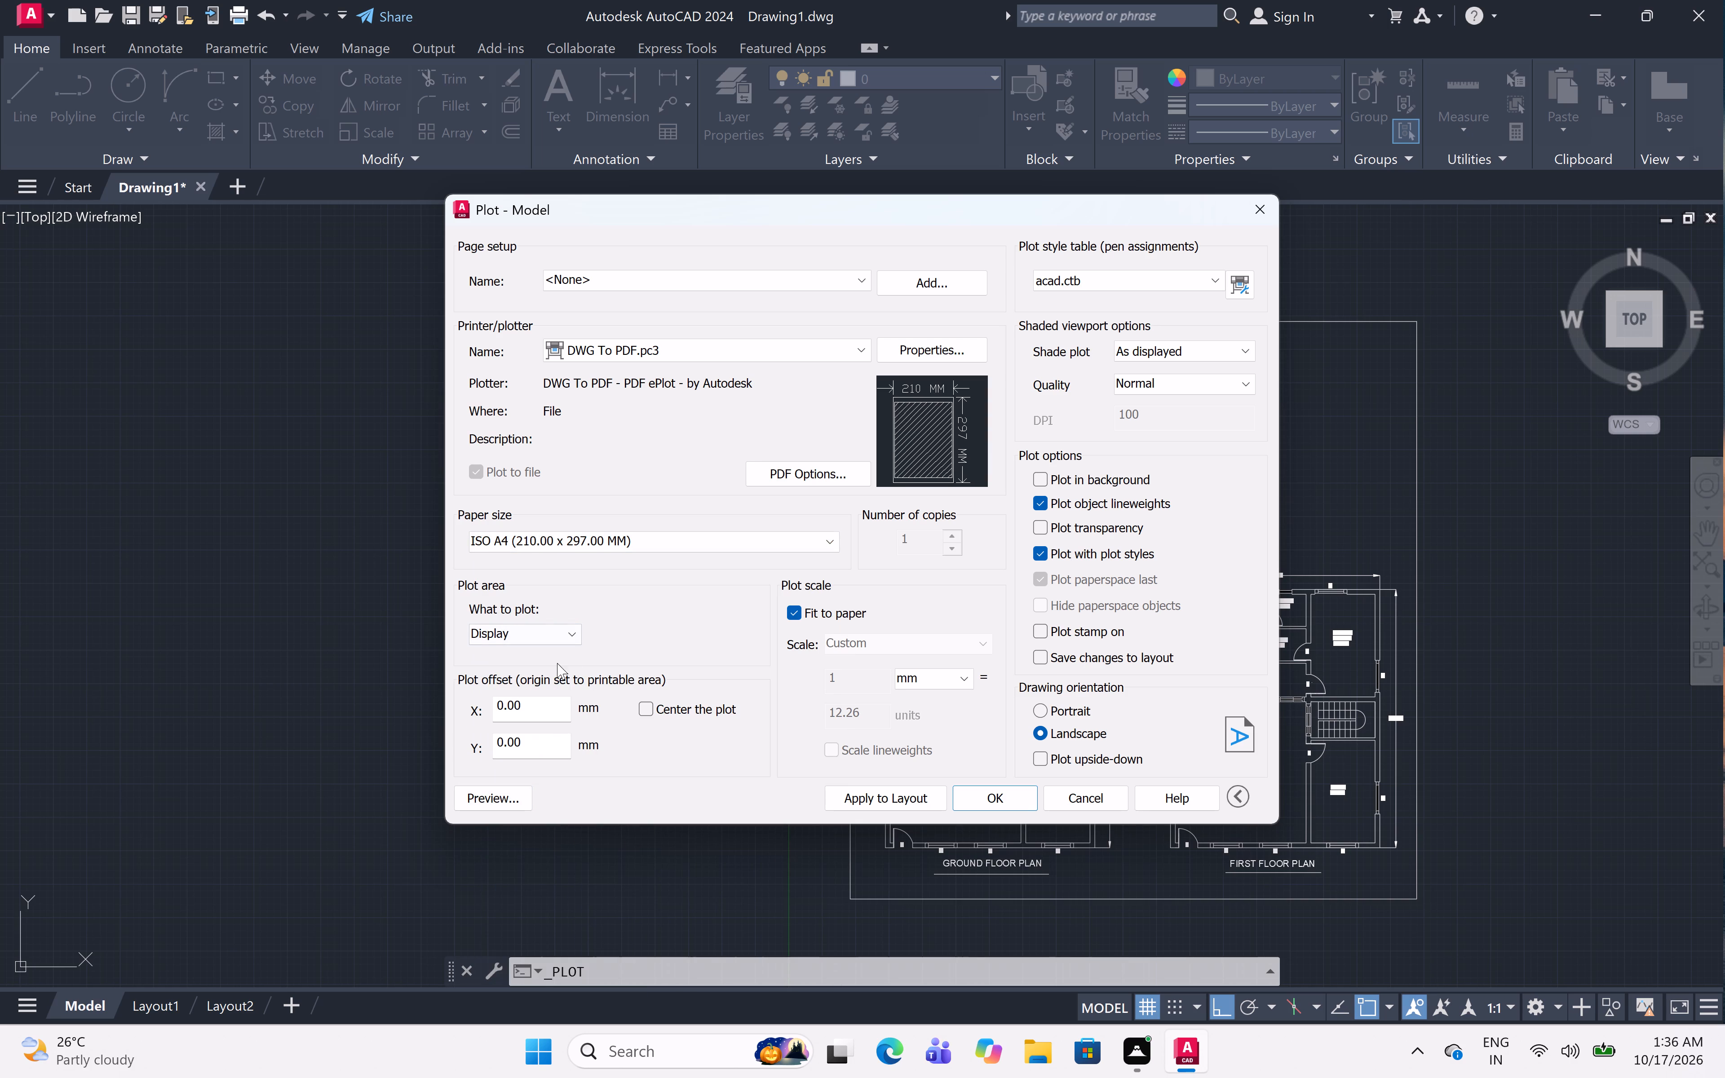
Define the plot area as a window around the rectangular frame enclosing the elevation and both floor plans.
left_click(571, 643)
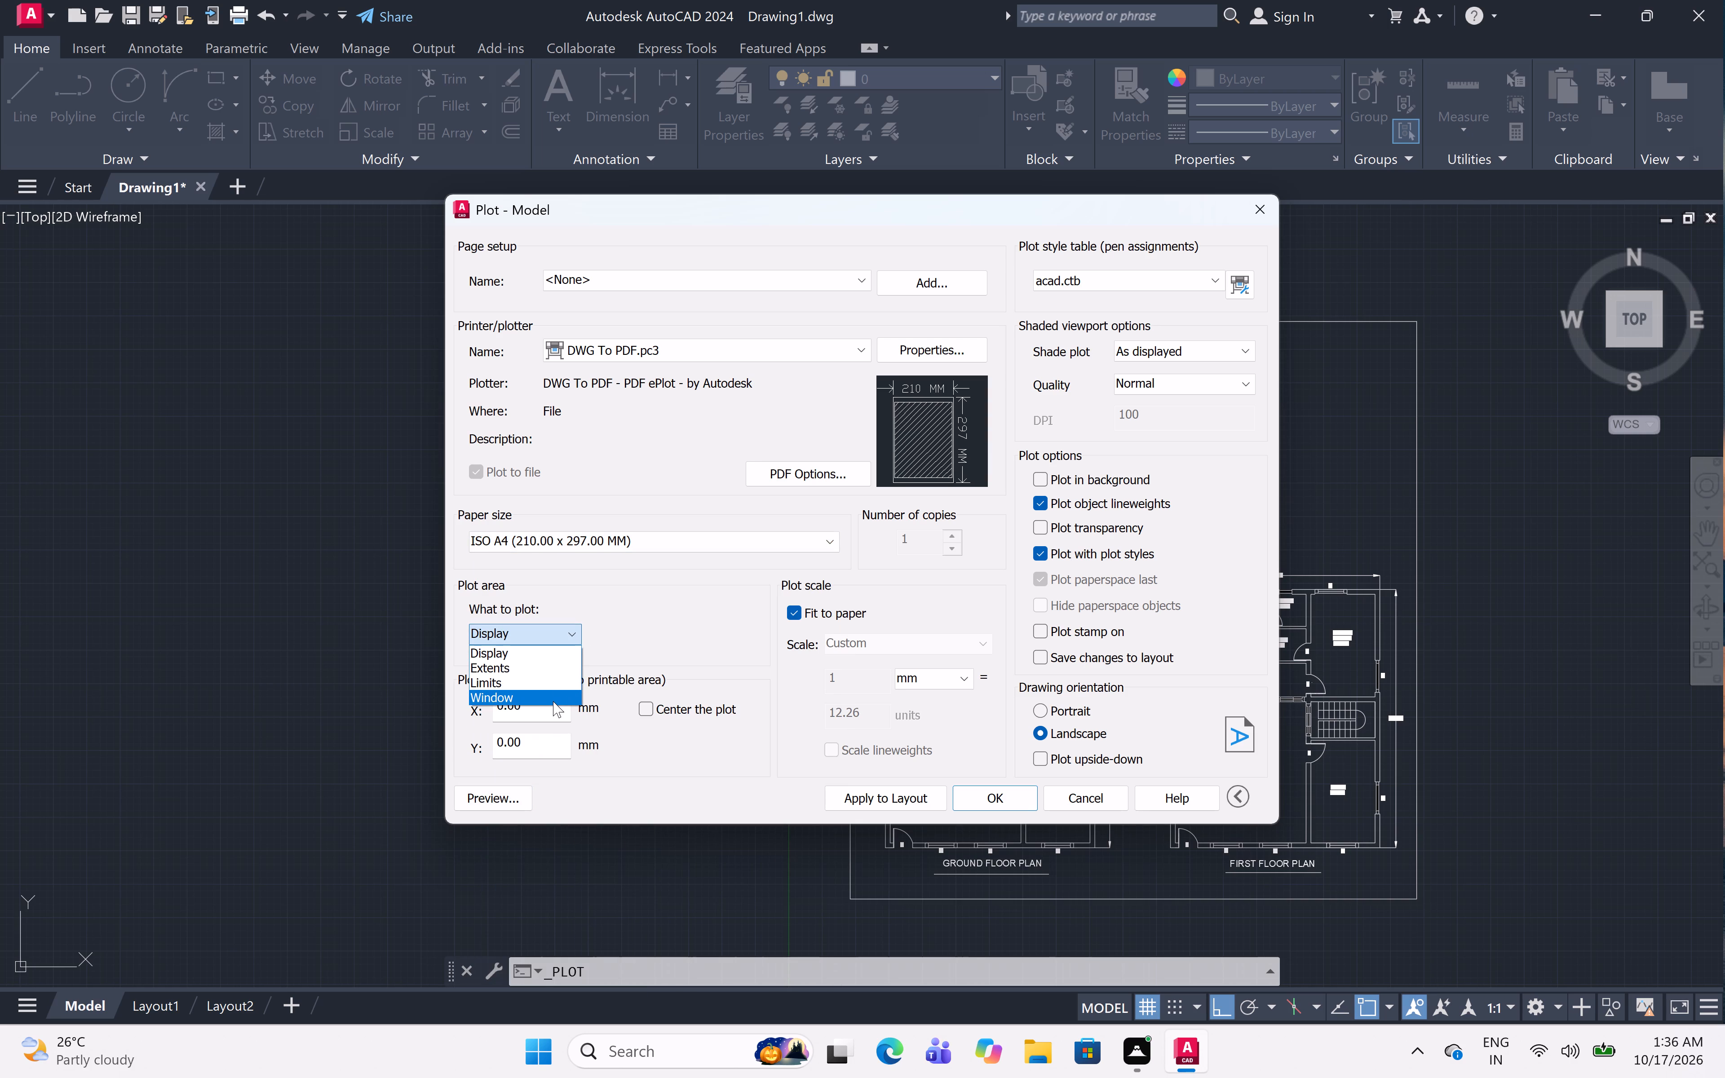
left_click(553, 701)
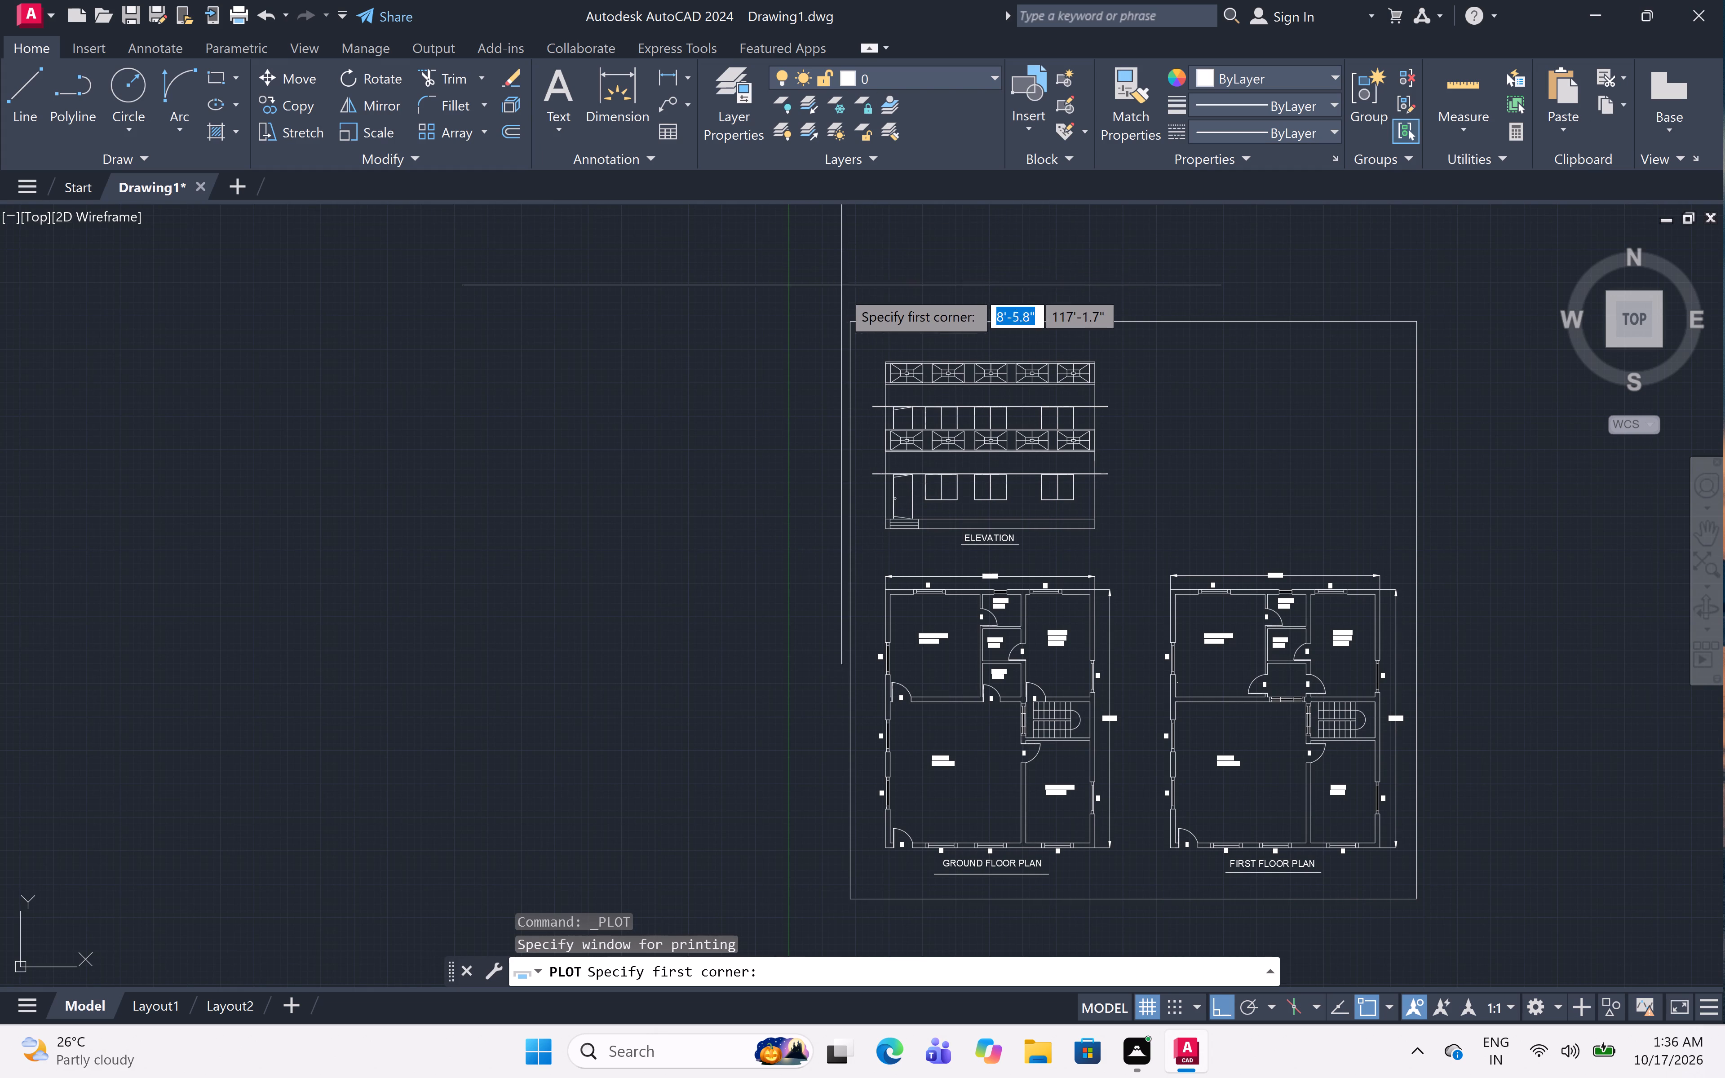
left_click_drag(846, 313, 830, 305)
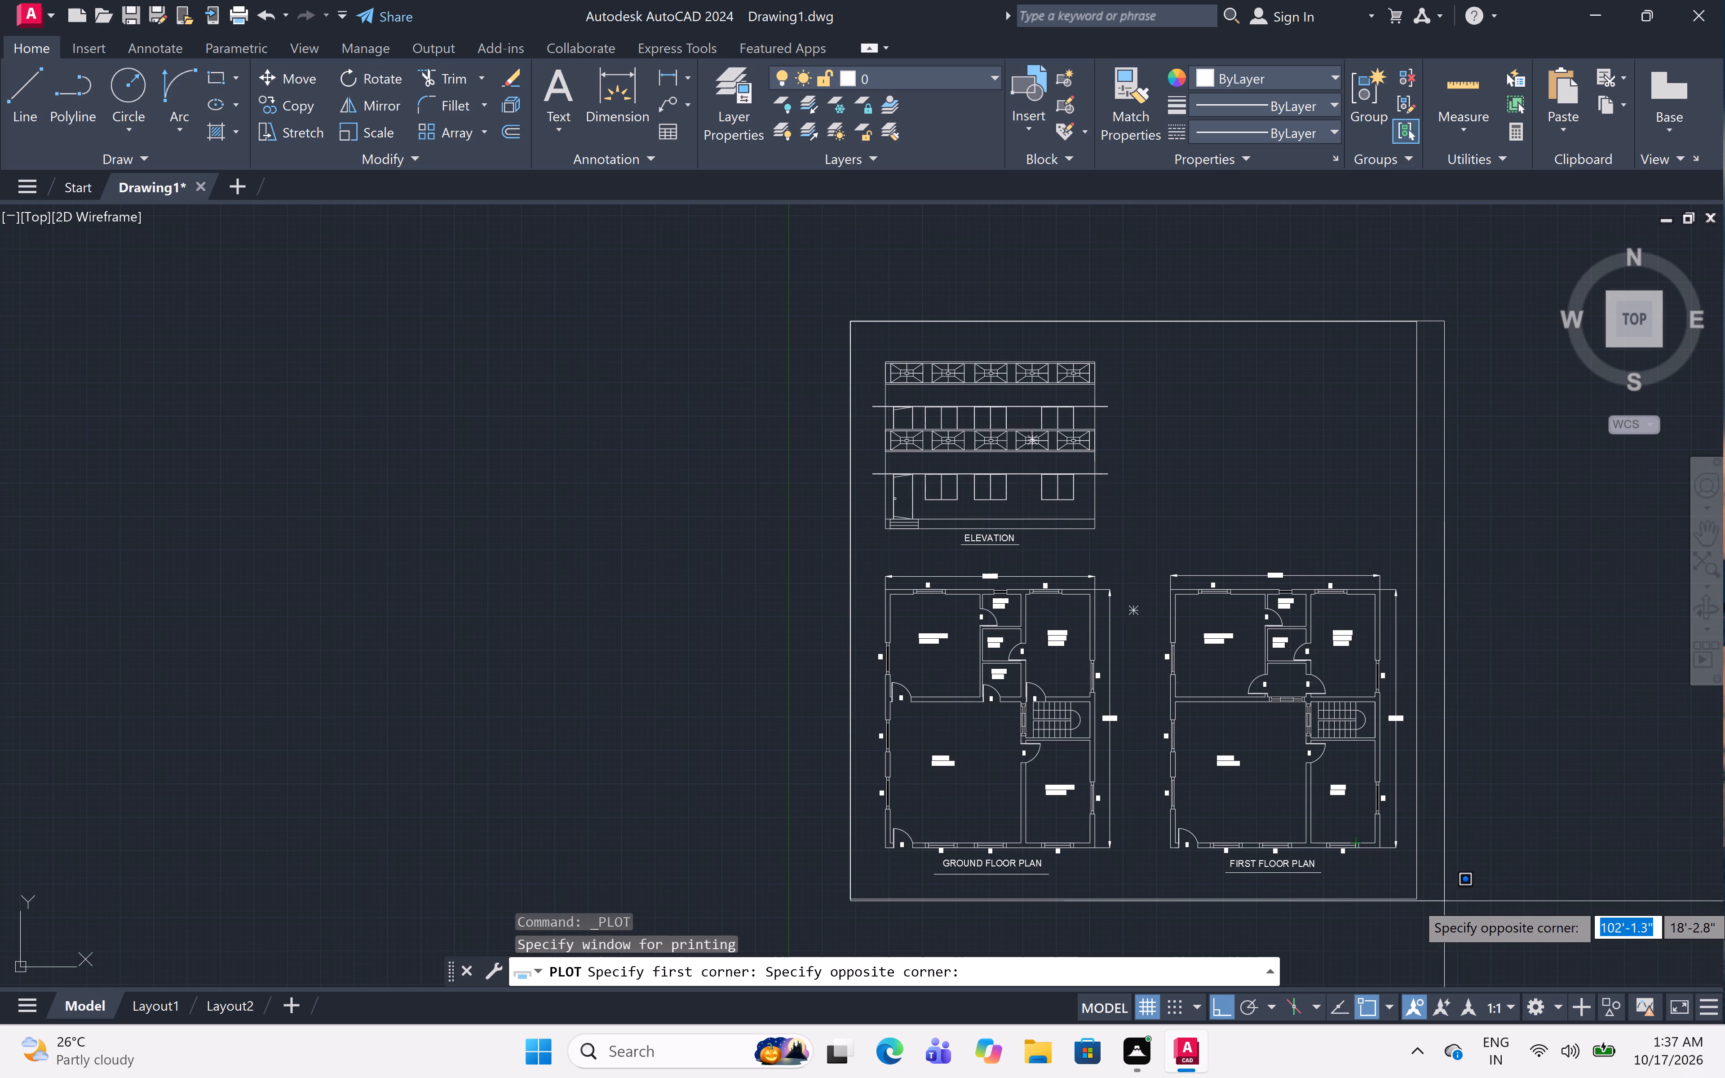
left_click(1417, 905)
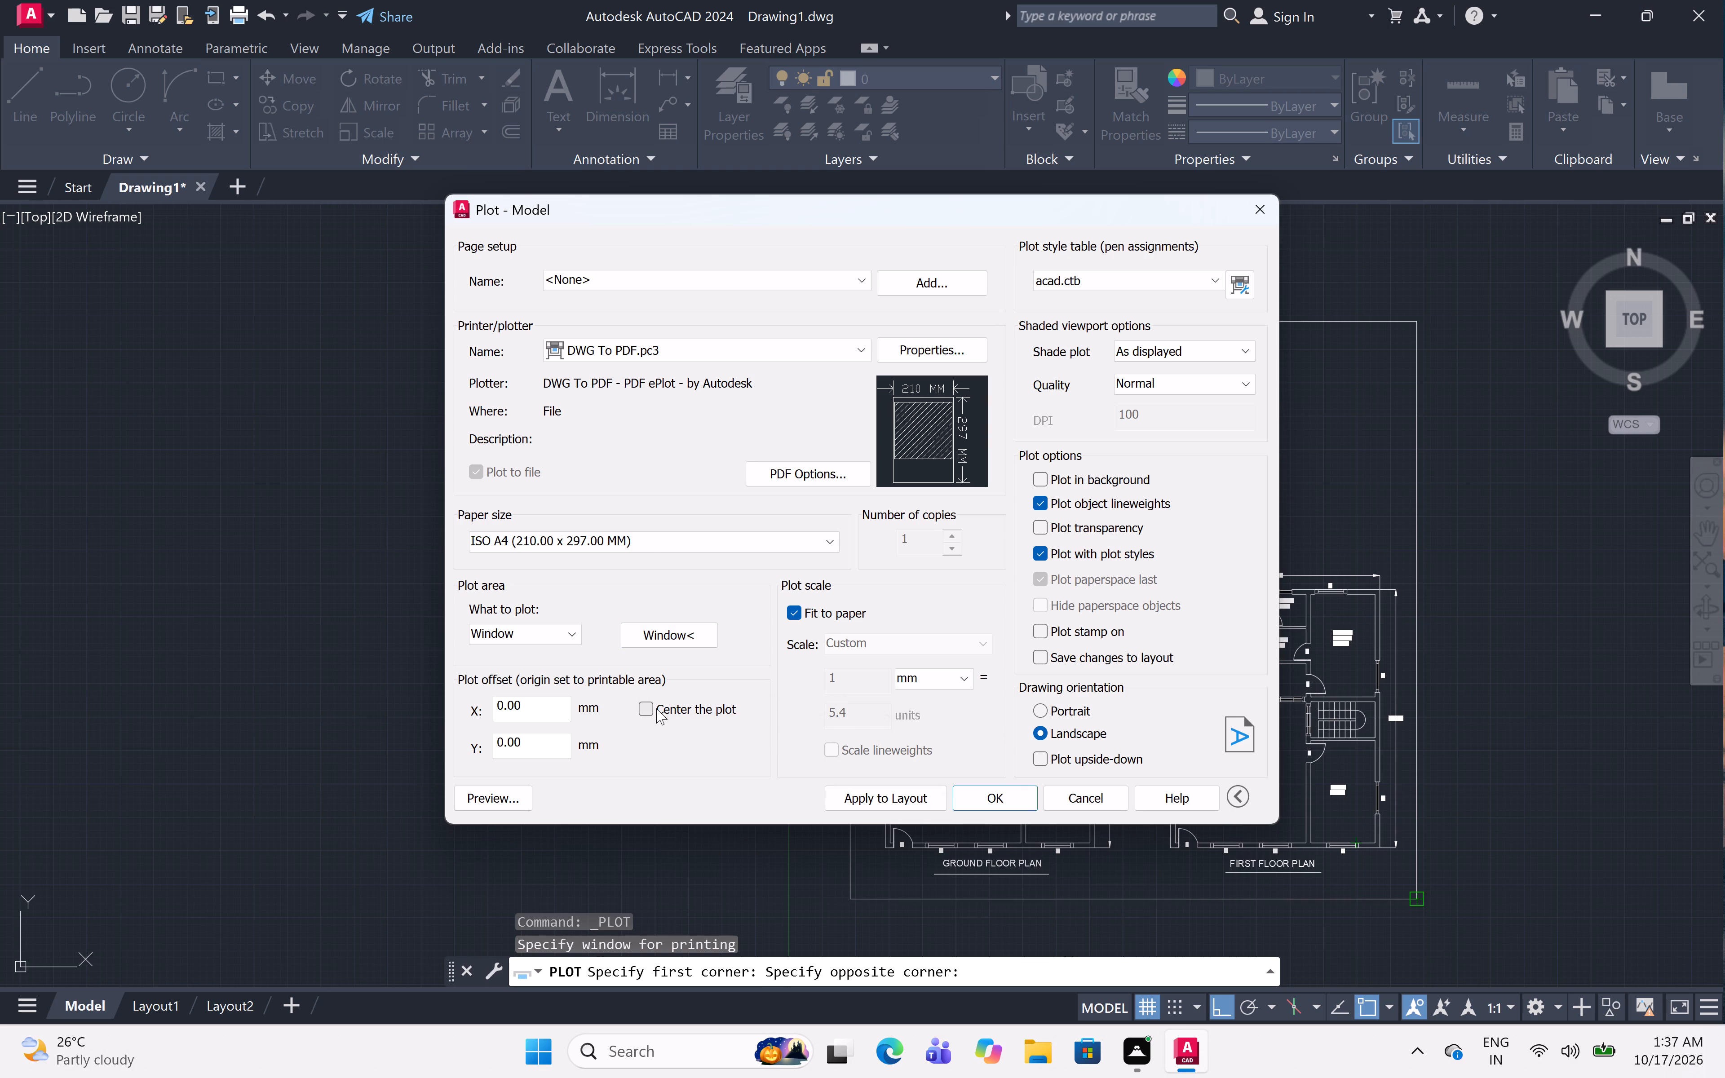
Center the plot on the paper and apply the plot settings to the layout.
left_click(641, 708)
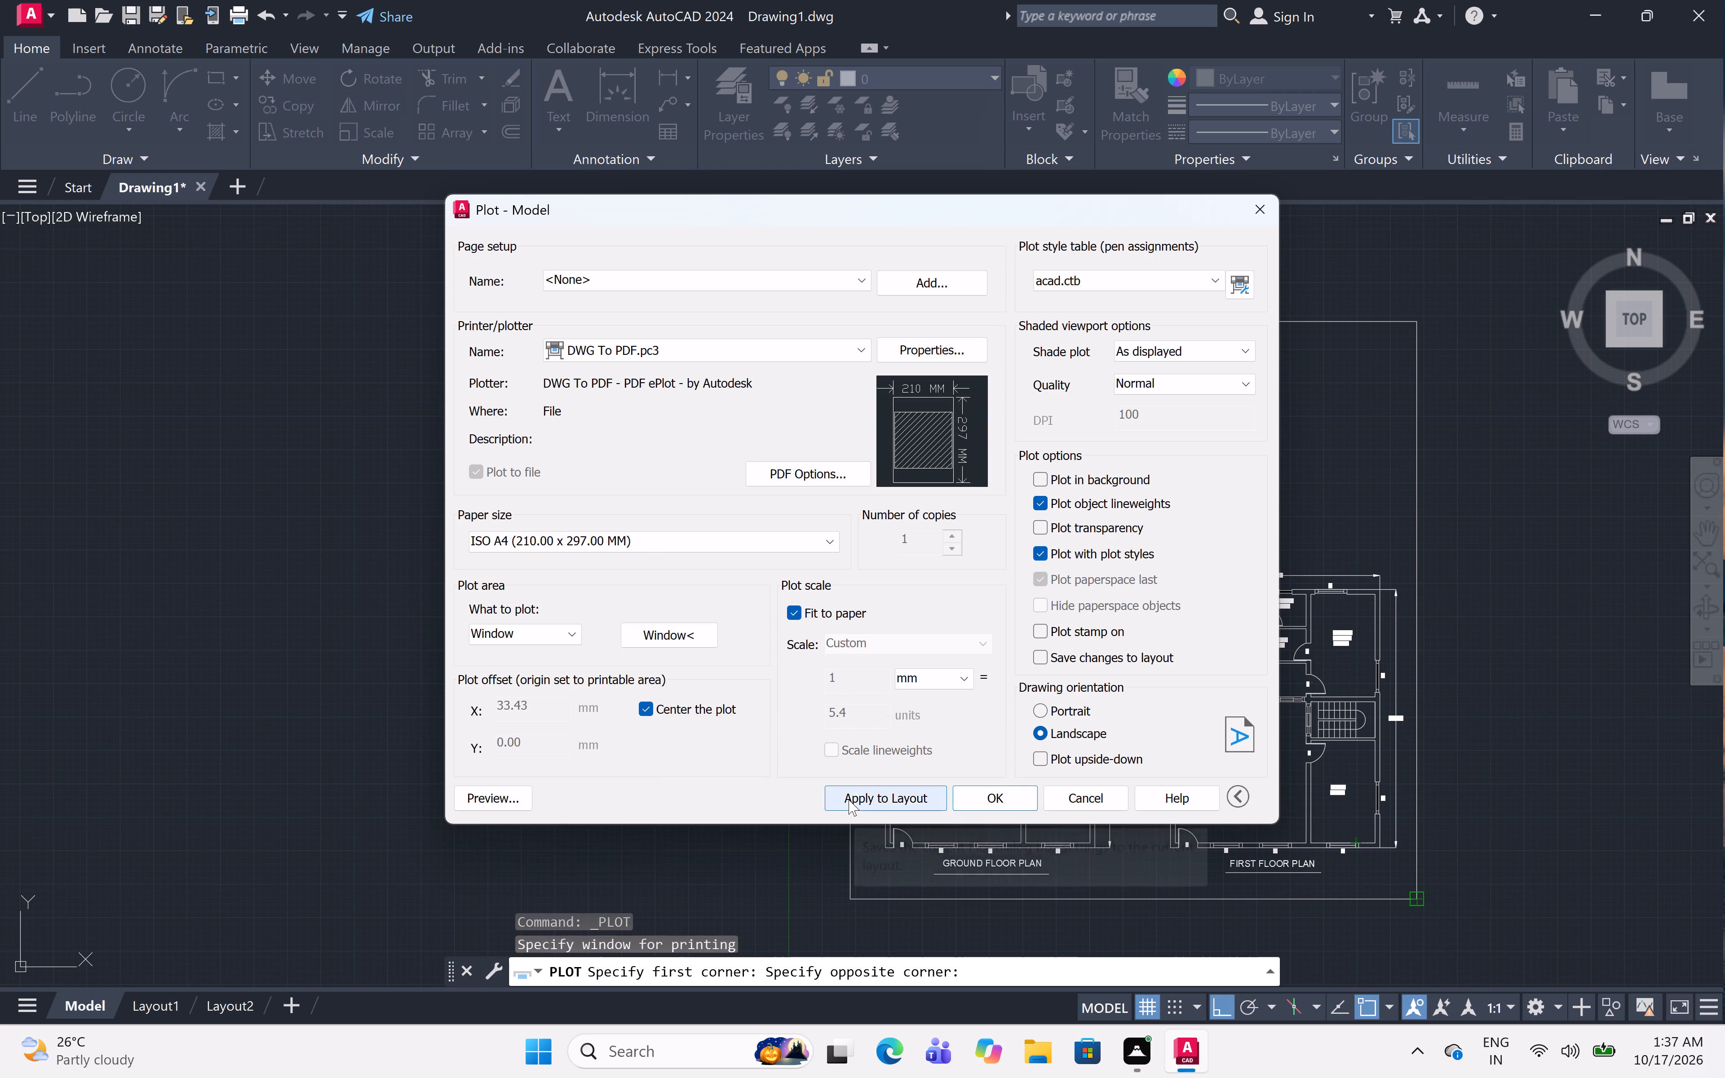
left_click(857, 790)
Preview the plot, examine the elevation and the window labels on both floor plans up close, and leave the preview.
left_click(484, 791)
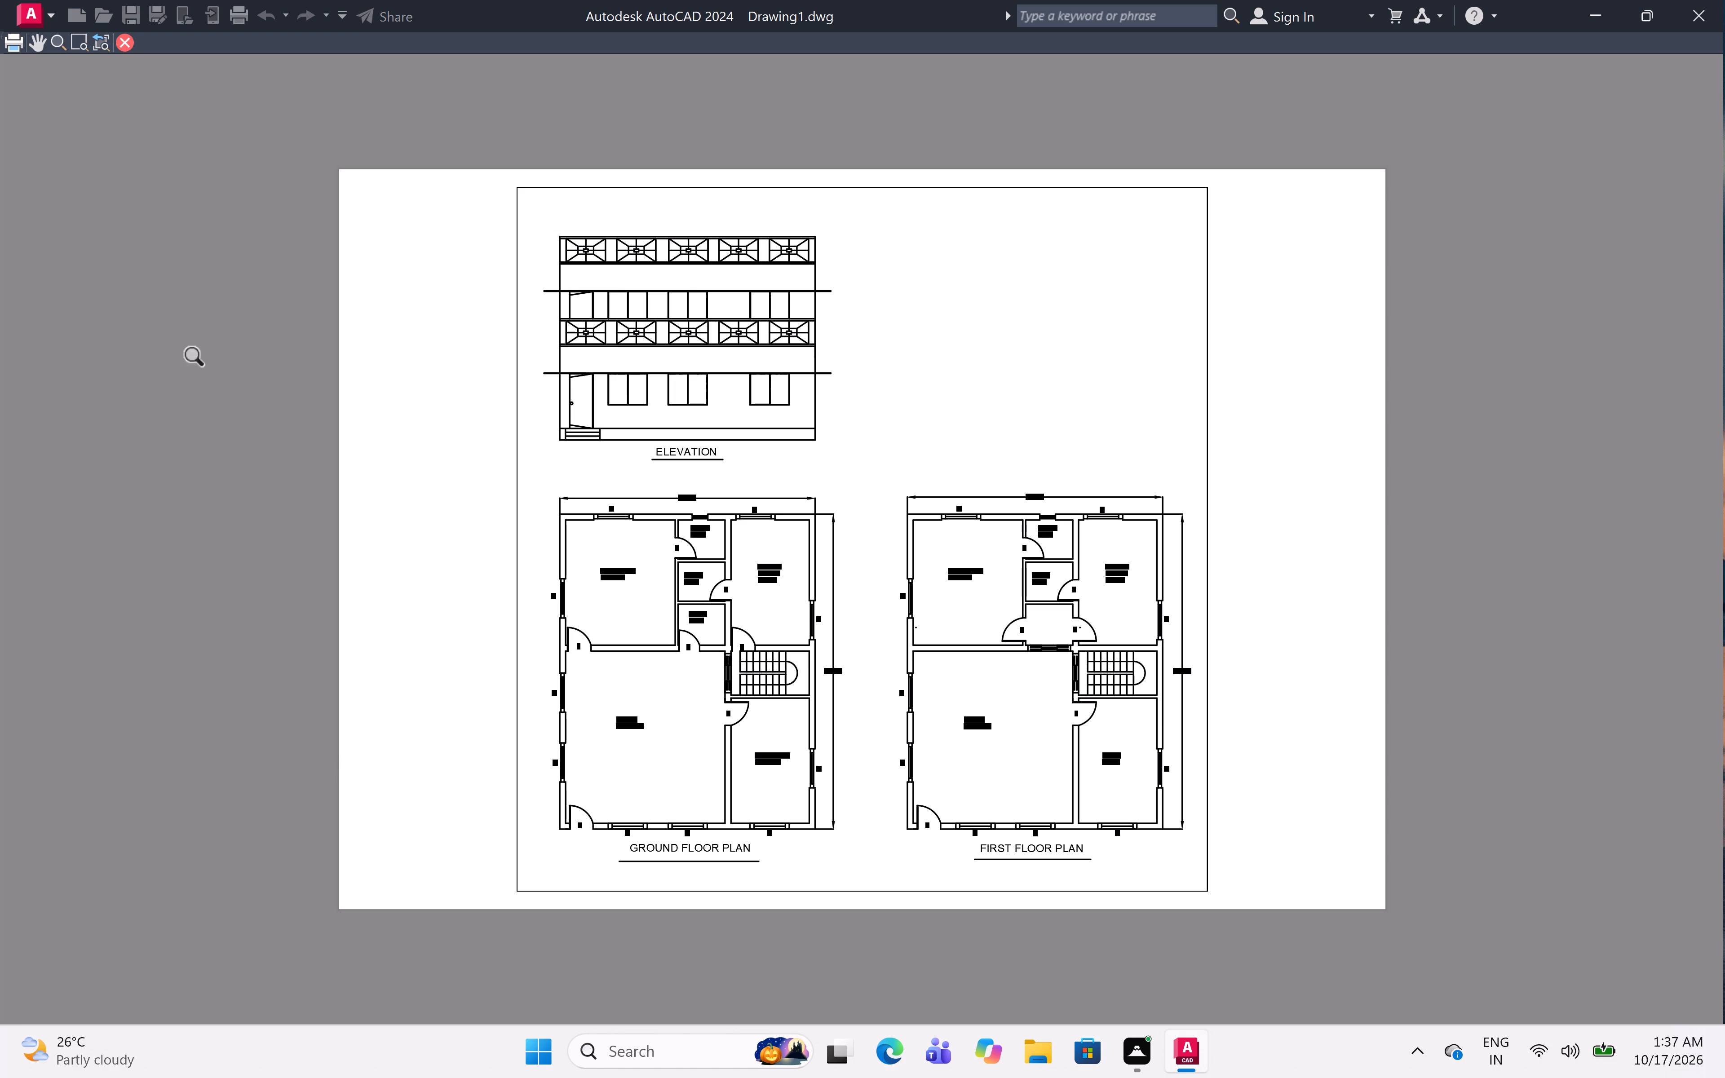
scroll(755, 438, "up", 1)
middle_click_drag(750, 437, 679, 383)
scroll(681, 382, "down", 1)
scroll(701, 460, "up", 1)
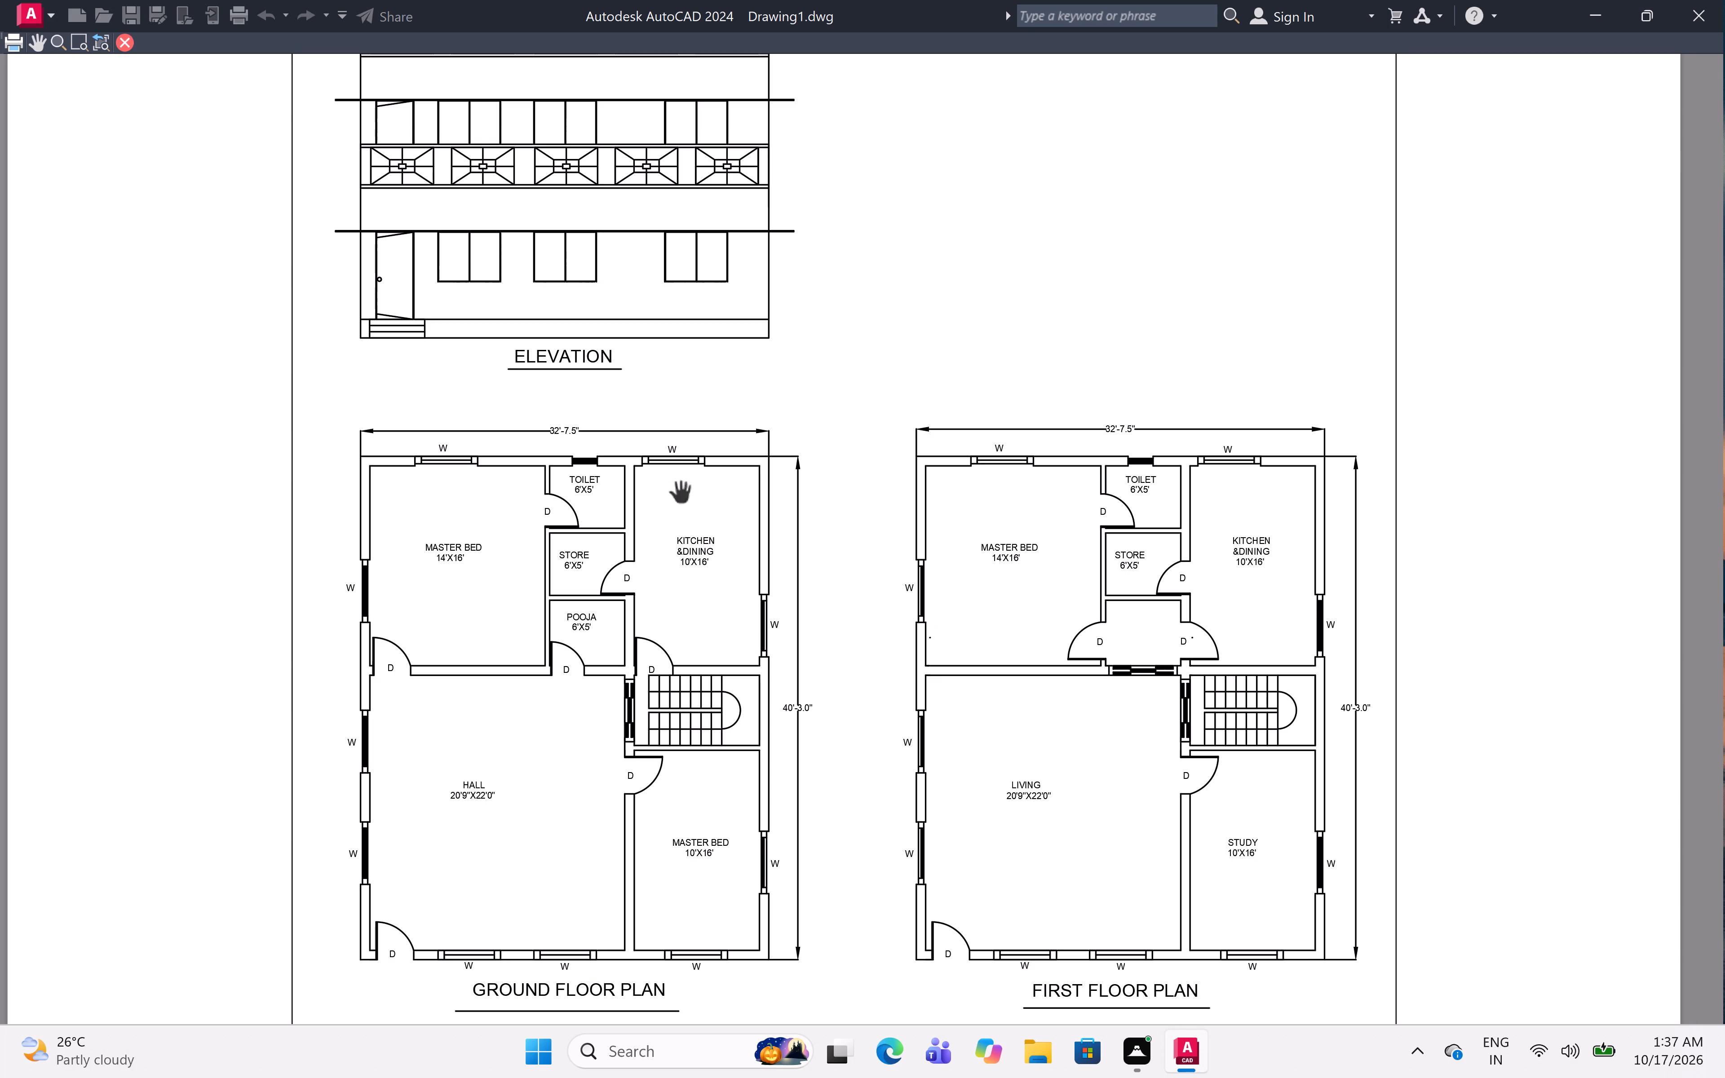
scroll(624, 584, "up", 3)
scroll(670, 512, "down", 2)
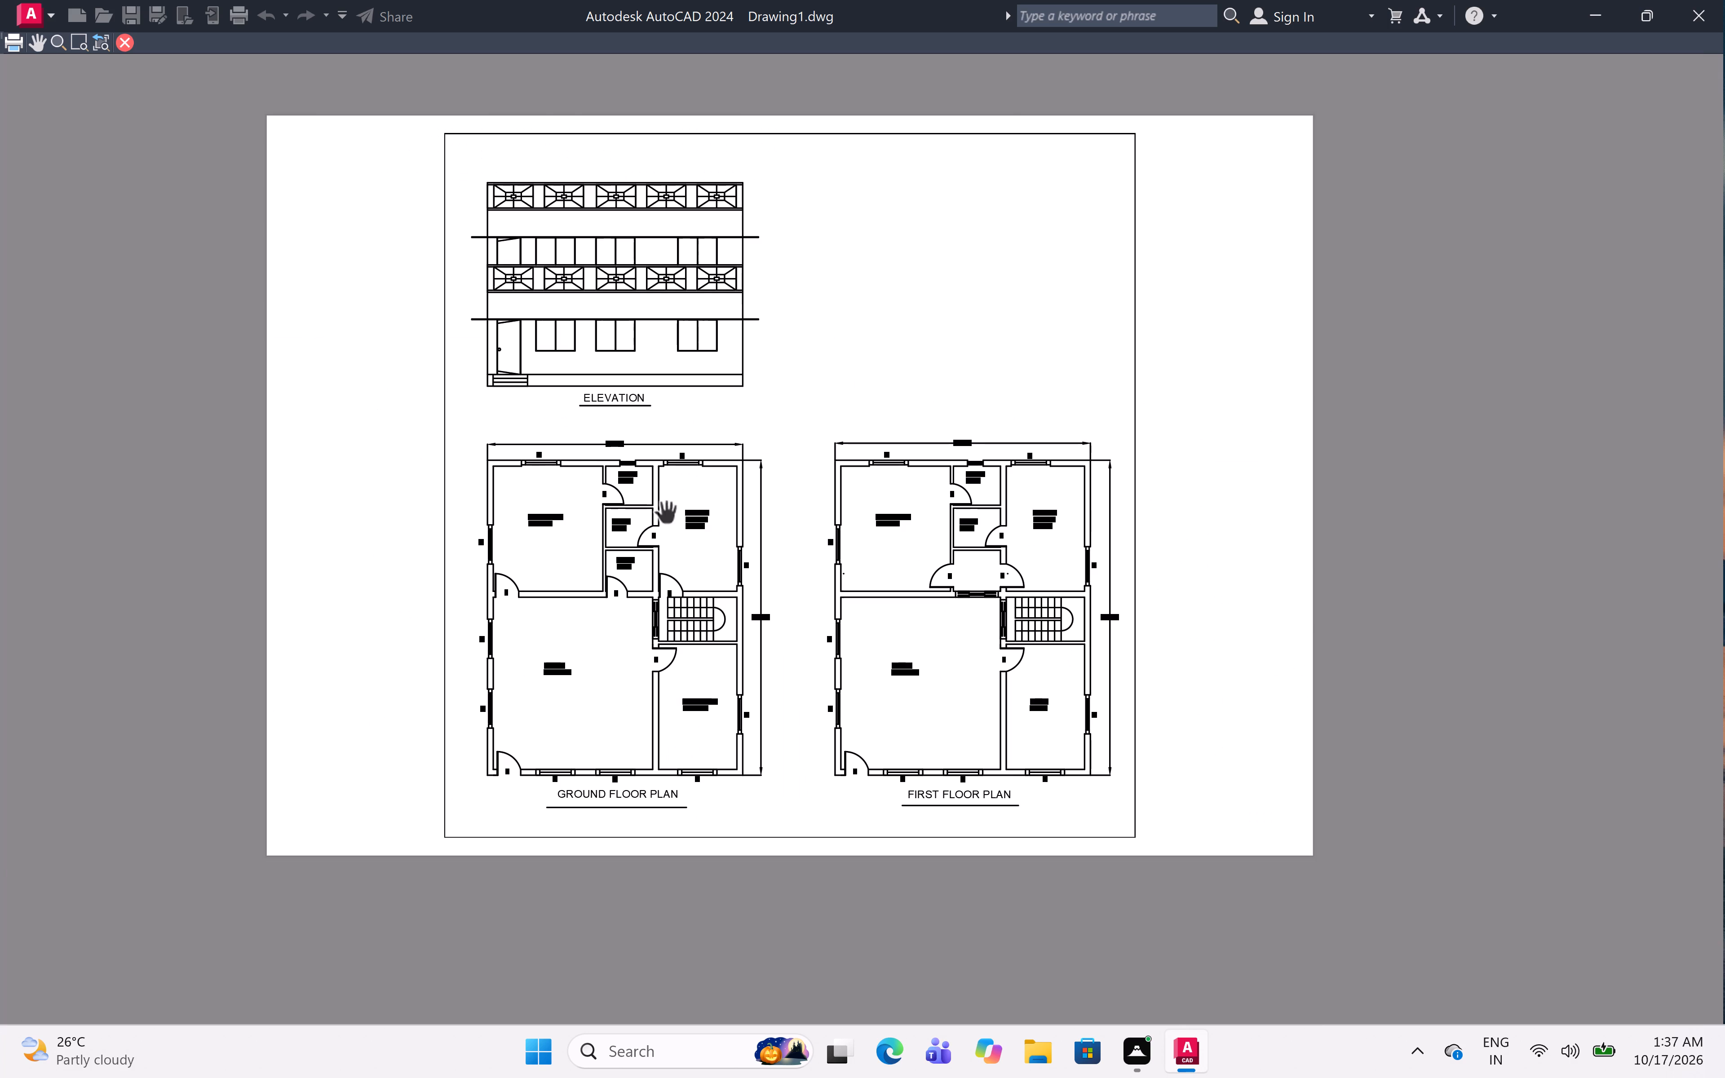
scroll(634, 518, "up", 1)
middle_click_drag(632, 518, 608, 455)
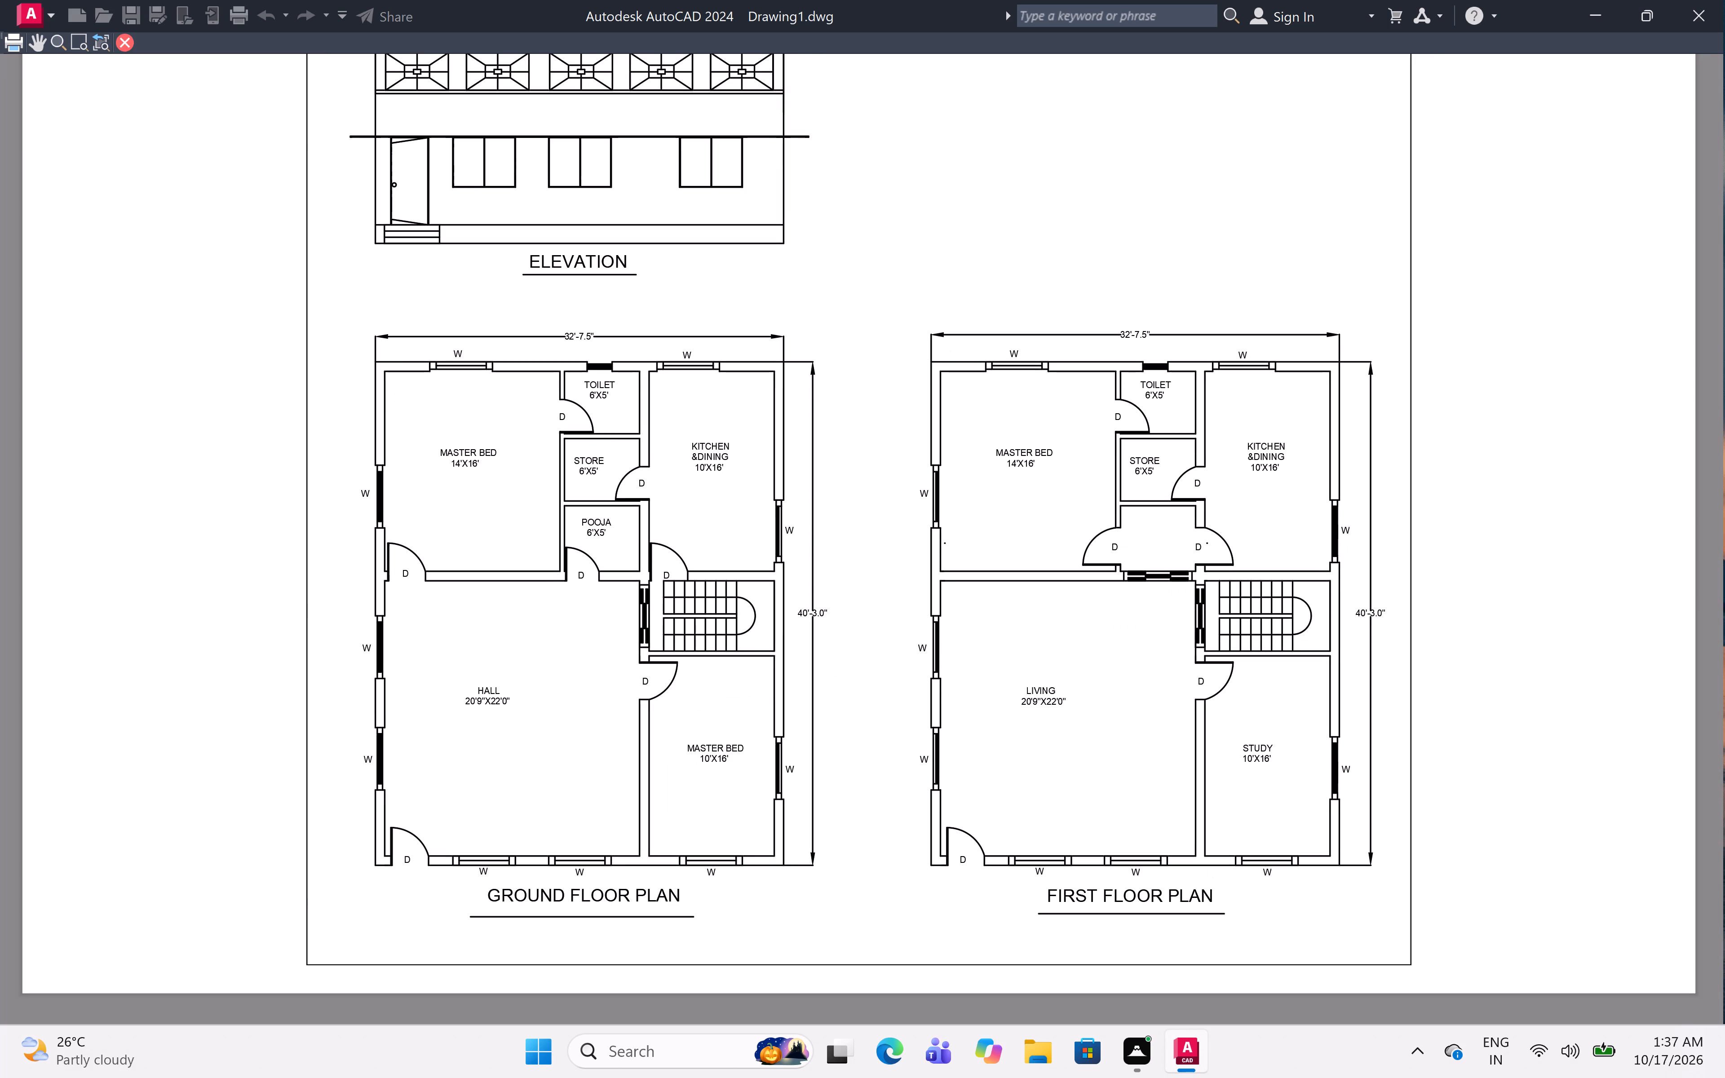
right_click(817, 536)
left_click(833, 545)
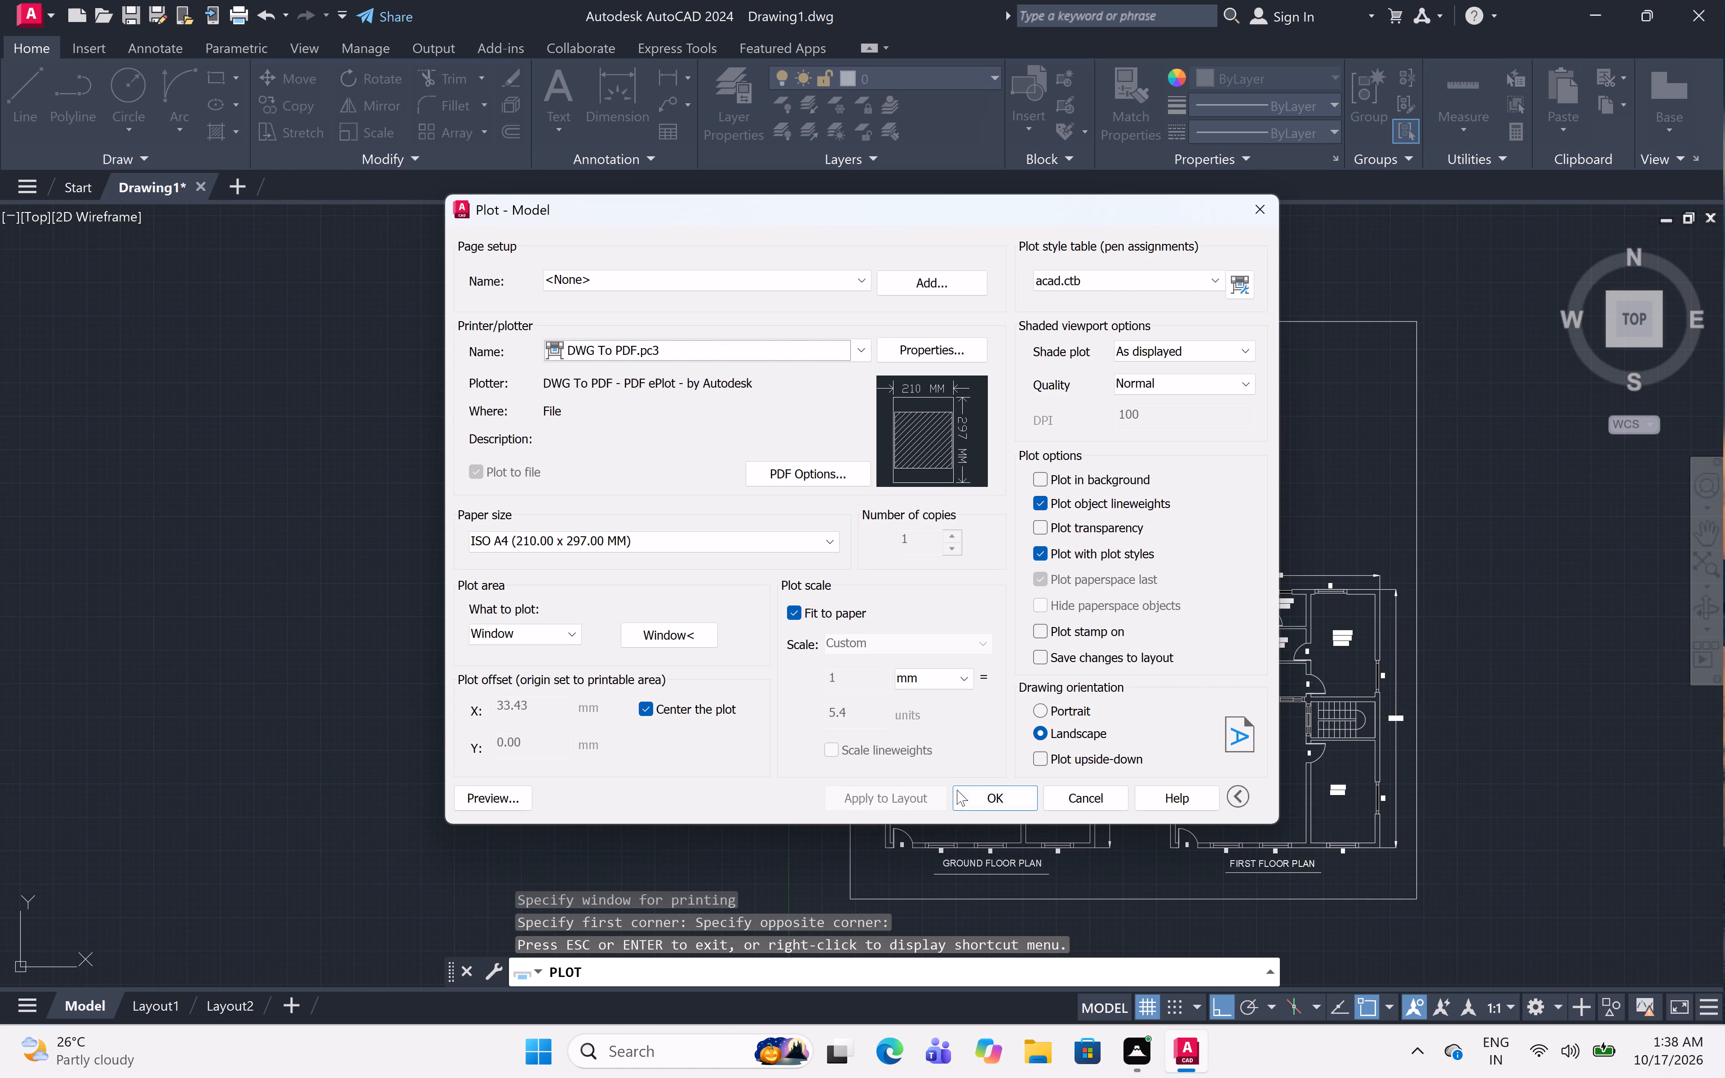
Accept the plot settings and clear the suggested name for the PDF file.
left_click(958, 791)
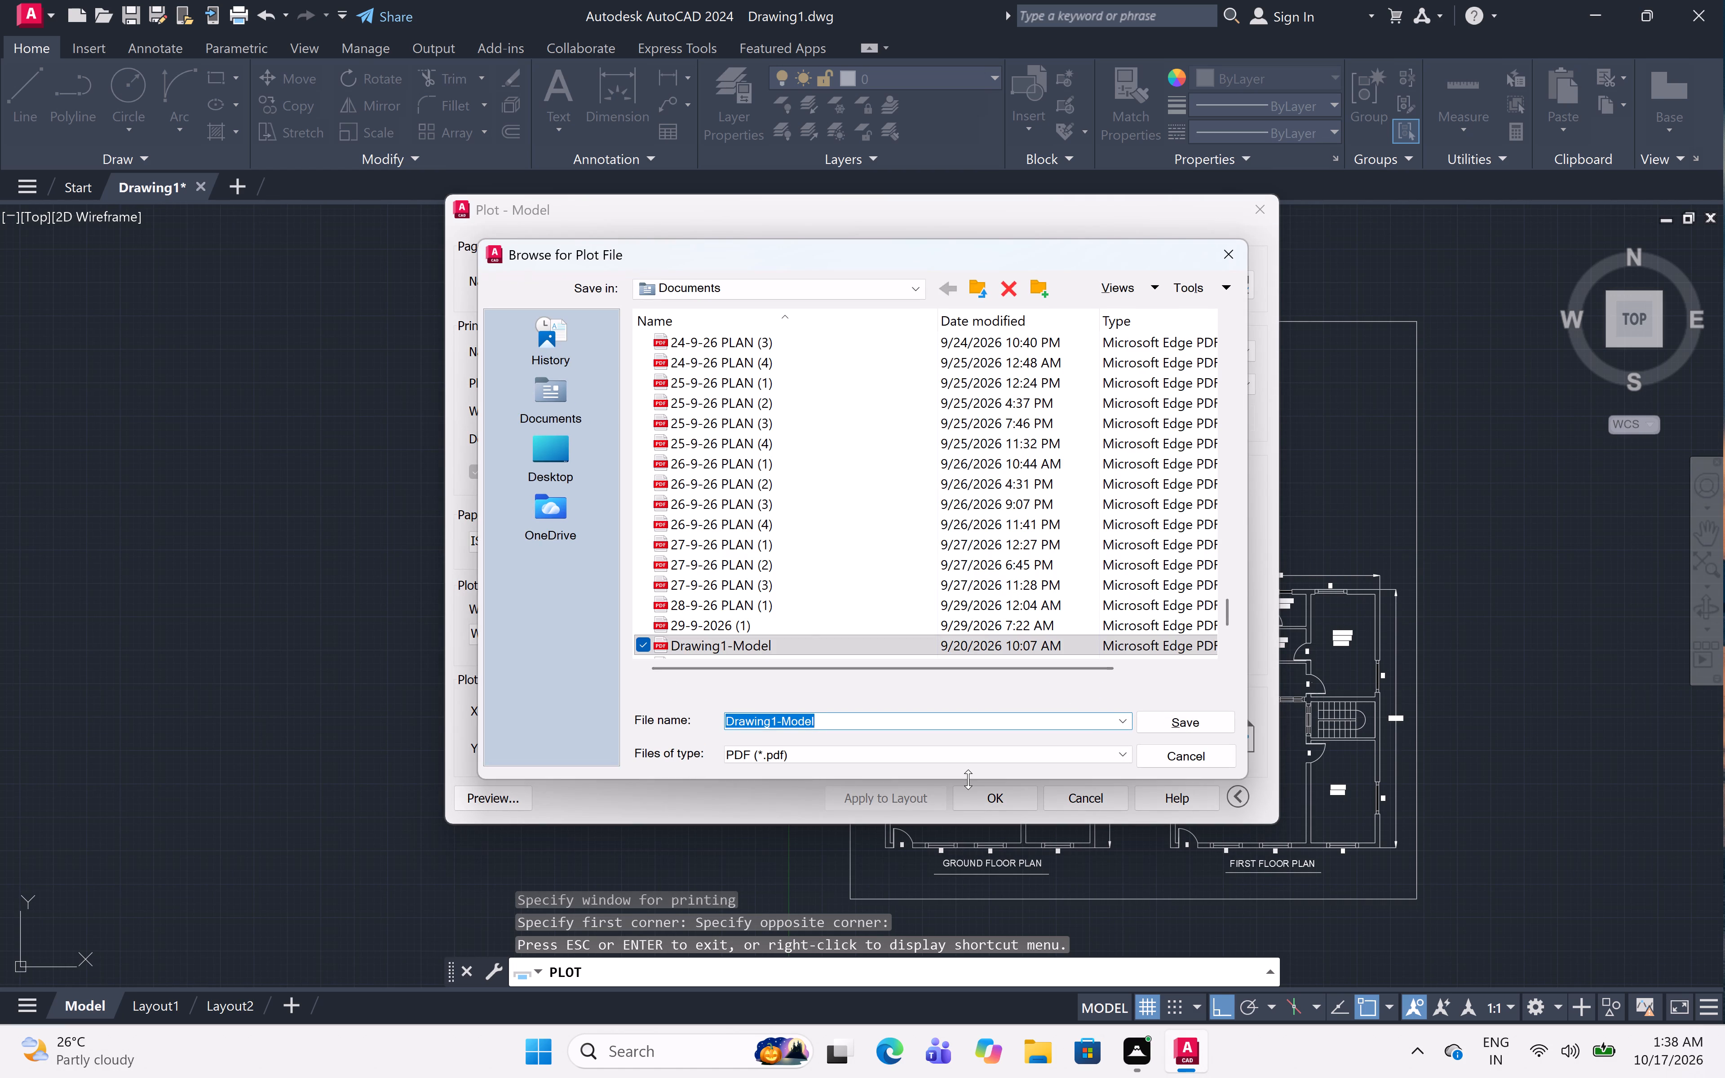
key("BackSpace")
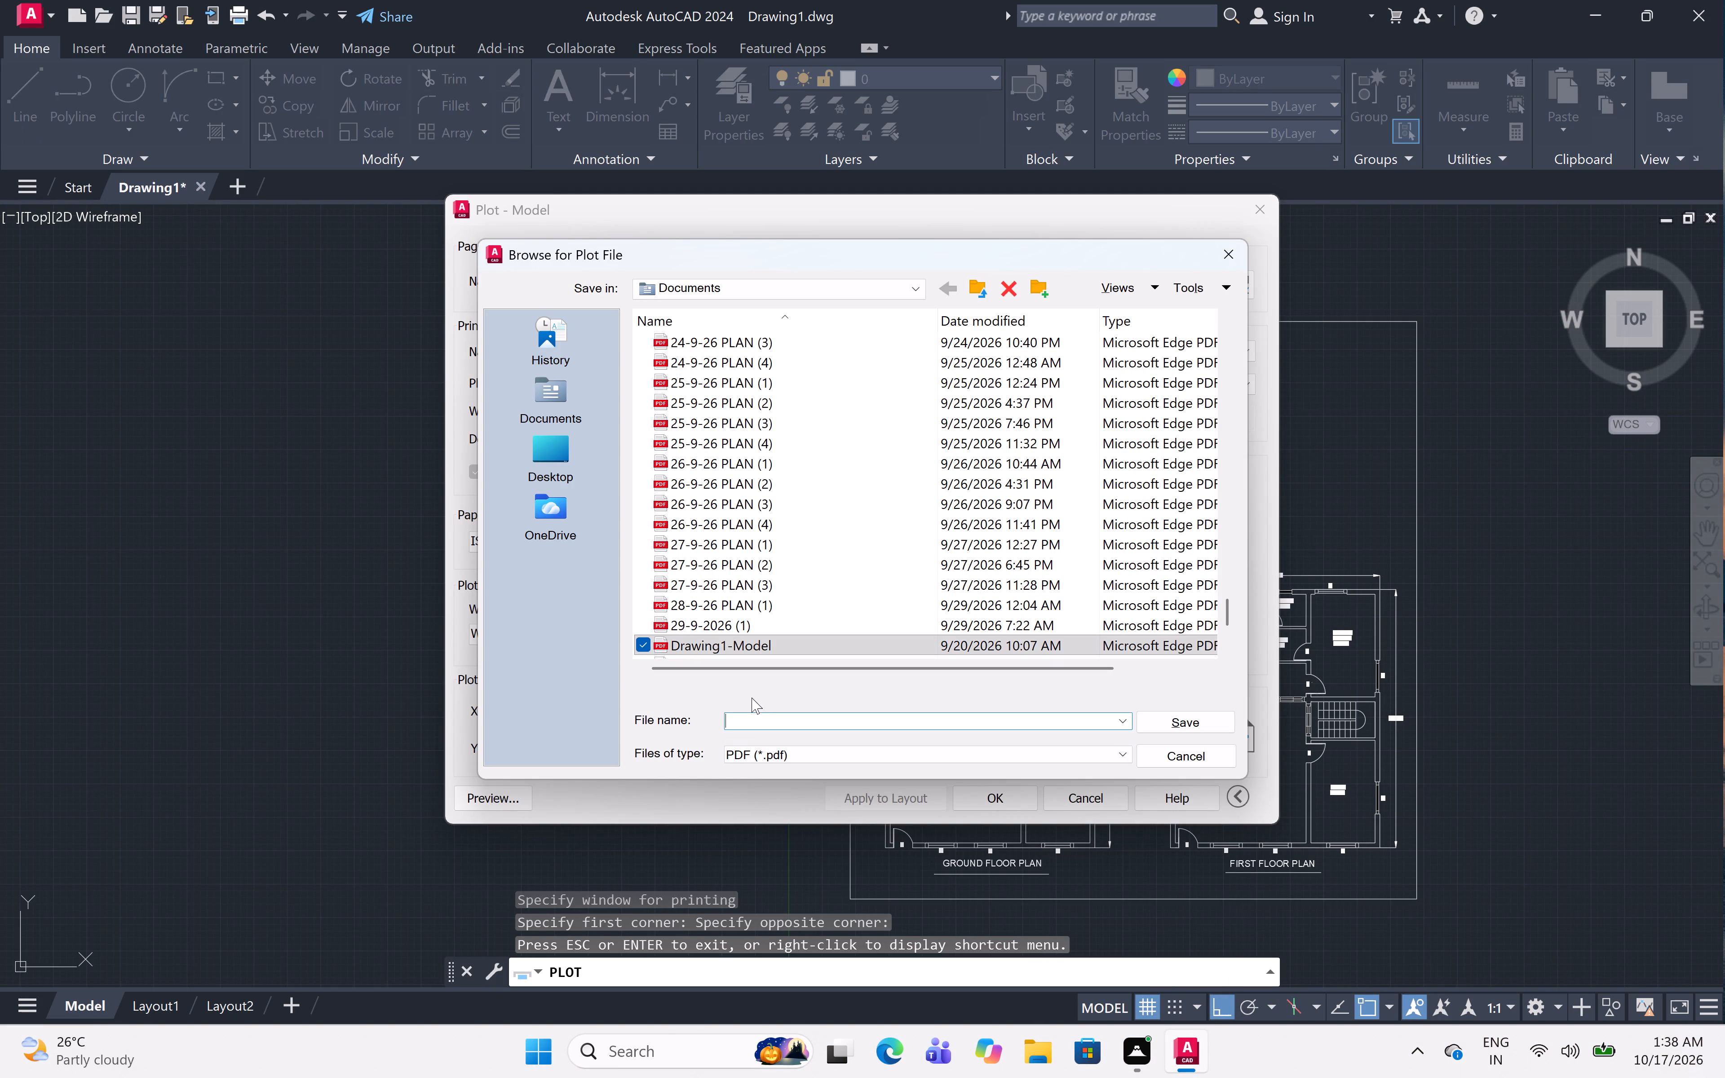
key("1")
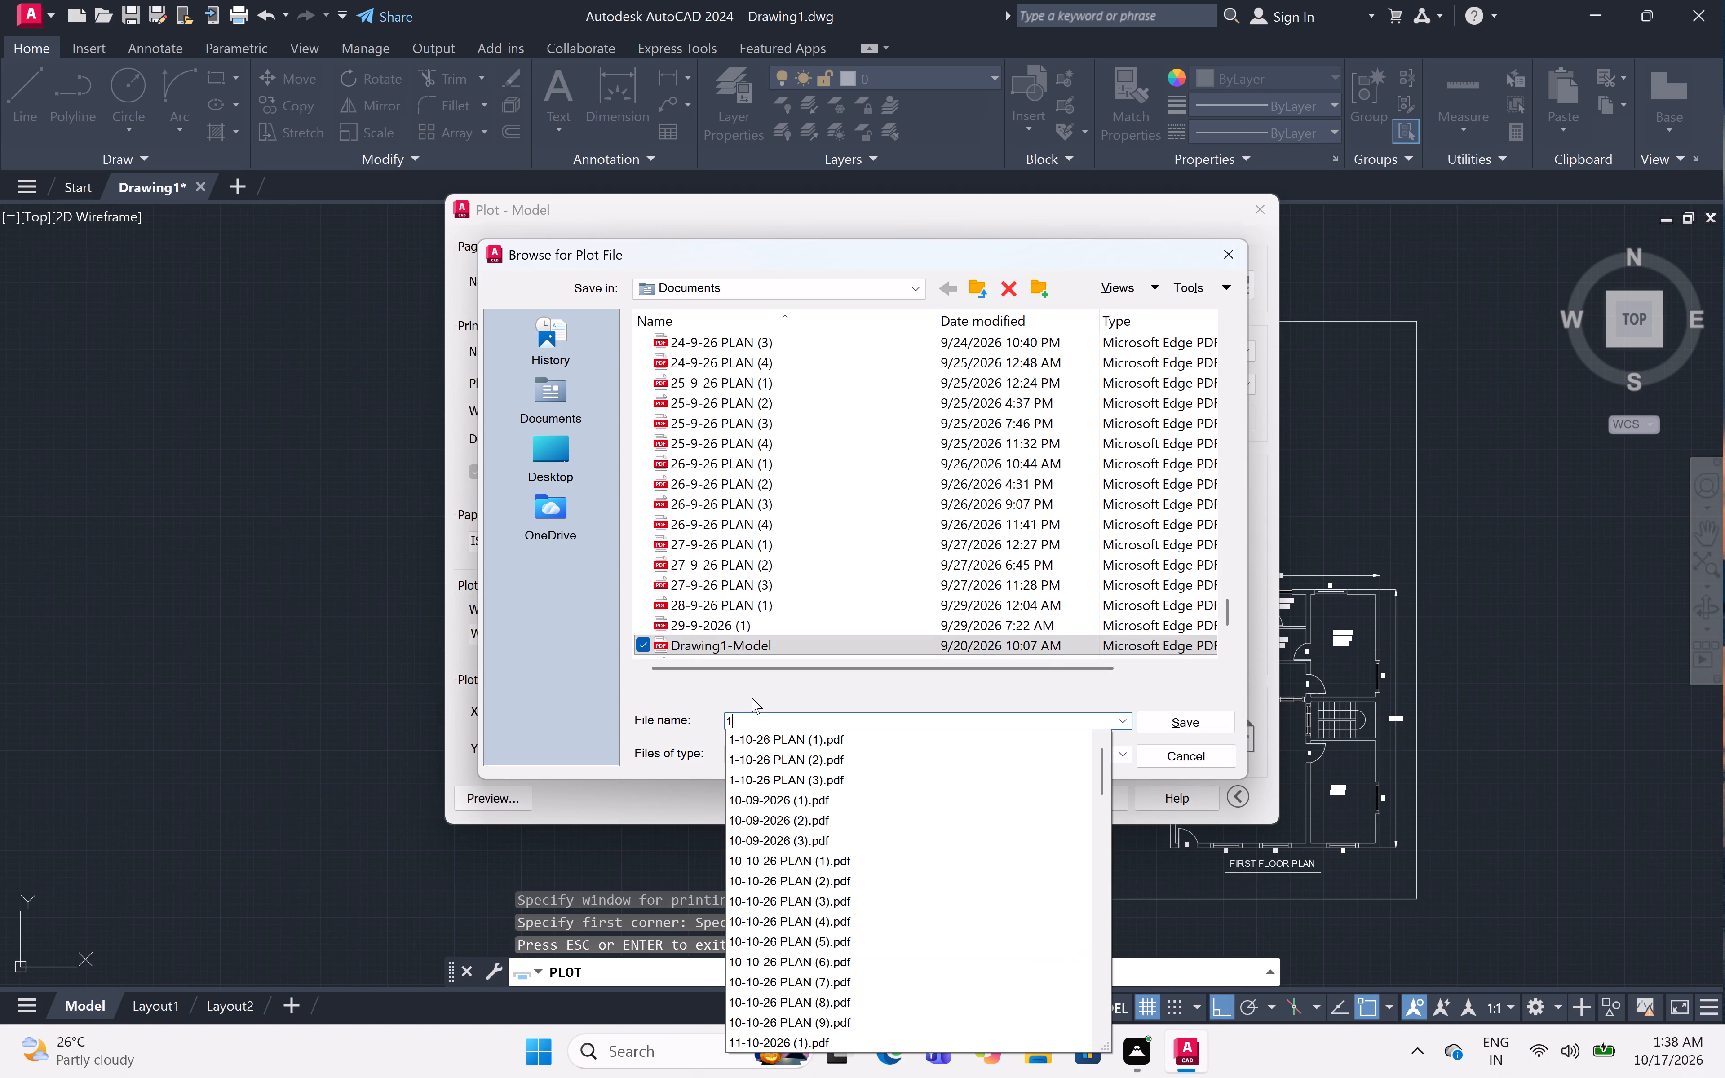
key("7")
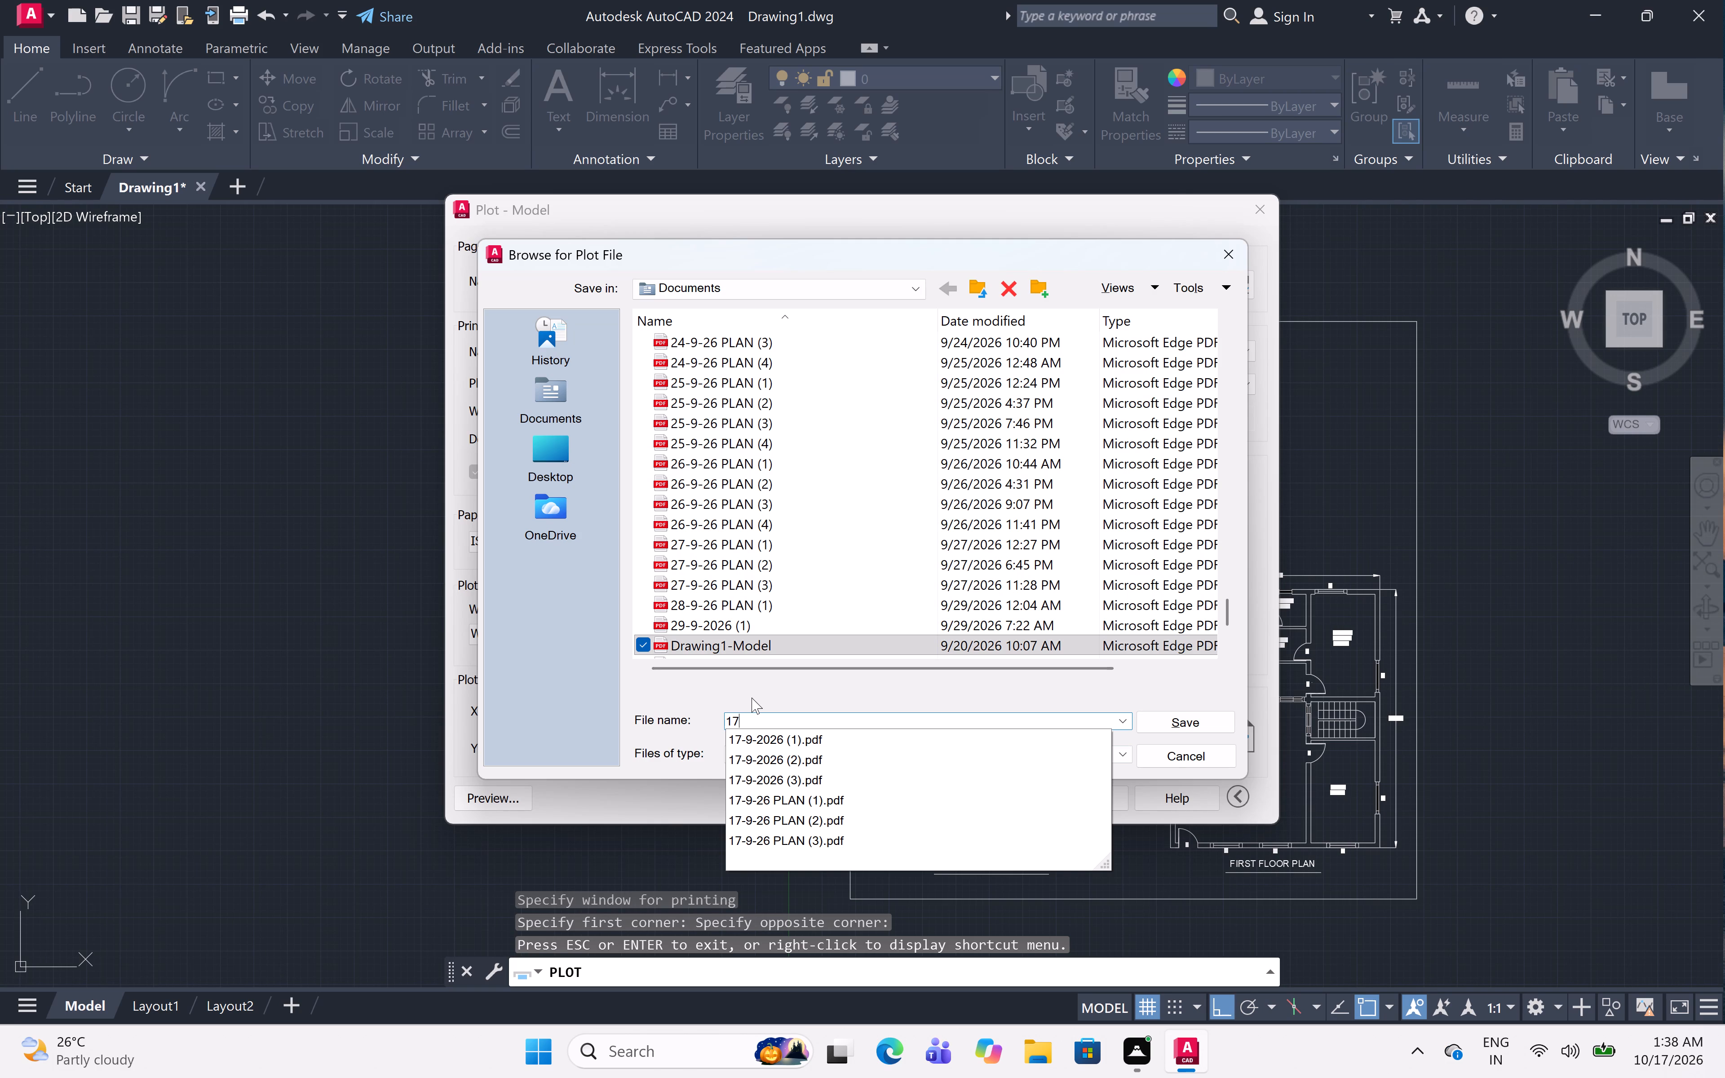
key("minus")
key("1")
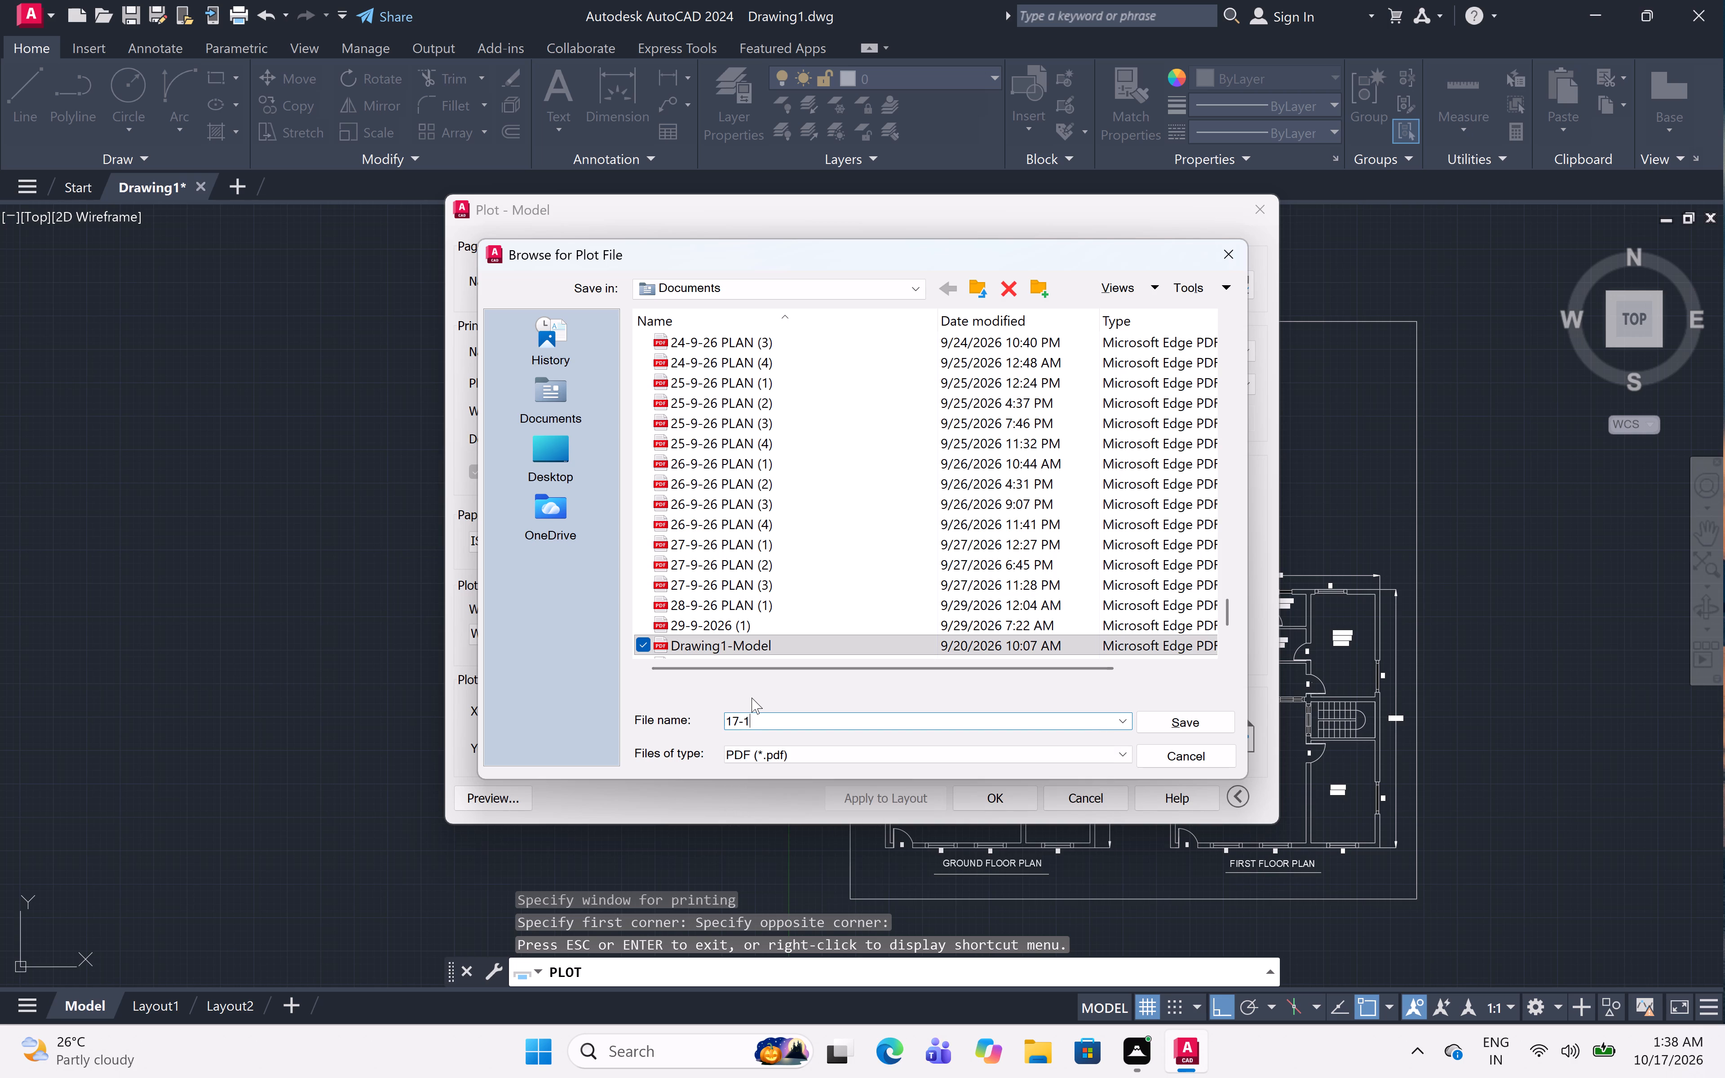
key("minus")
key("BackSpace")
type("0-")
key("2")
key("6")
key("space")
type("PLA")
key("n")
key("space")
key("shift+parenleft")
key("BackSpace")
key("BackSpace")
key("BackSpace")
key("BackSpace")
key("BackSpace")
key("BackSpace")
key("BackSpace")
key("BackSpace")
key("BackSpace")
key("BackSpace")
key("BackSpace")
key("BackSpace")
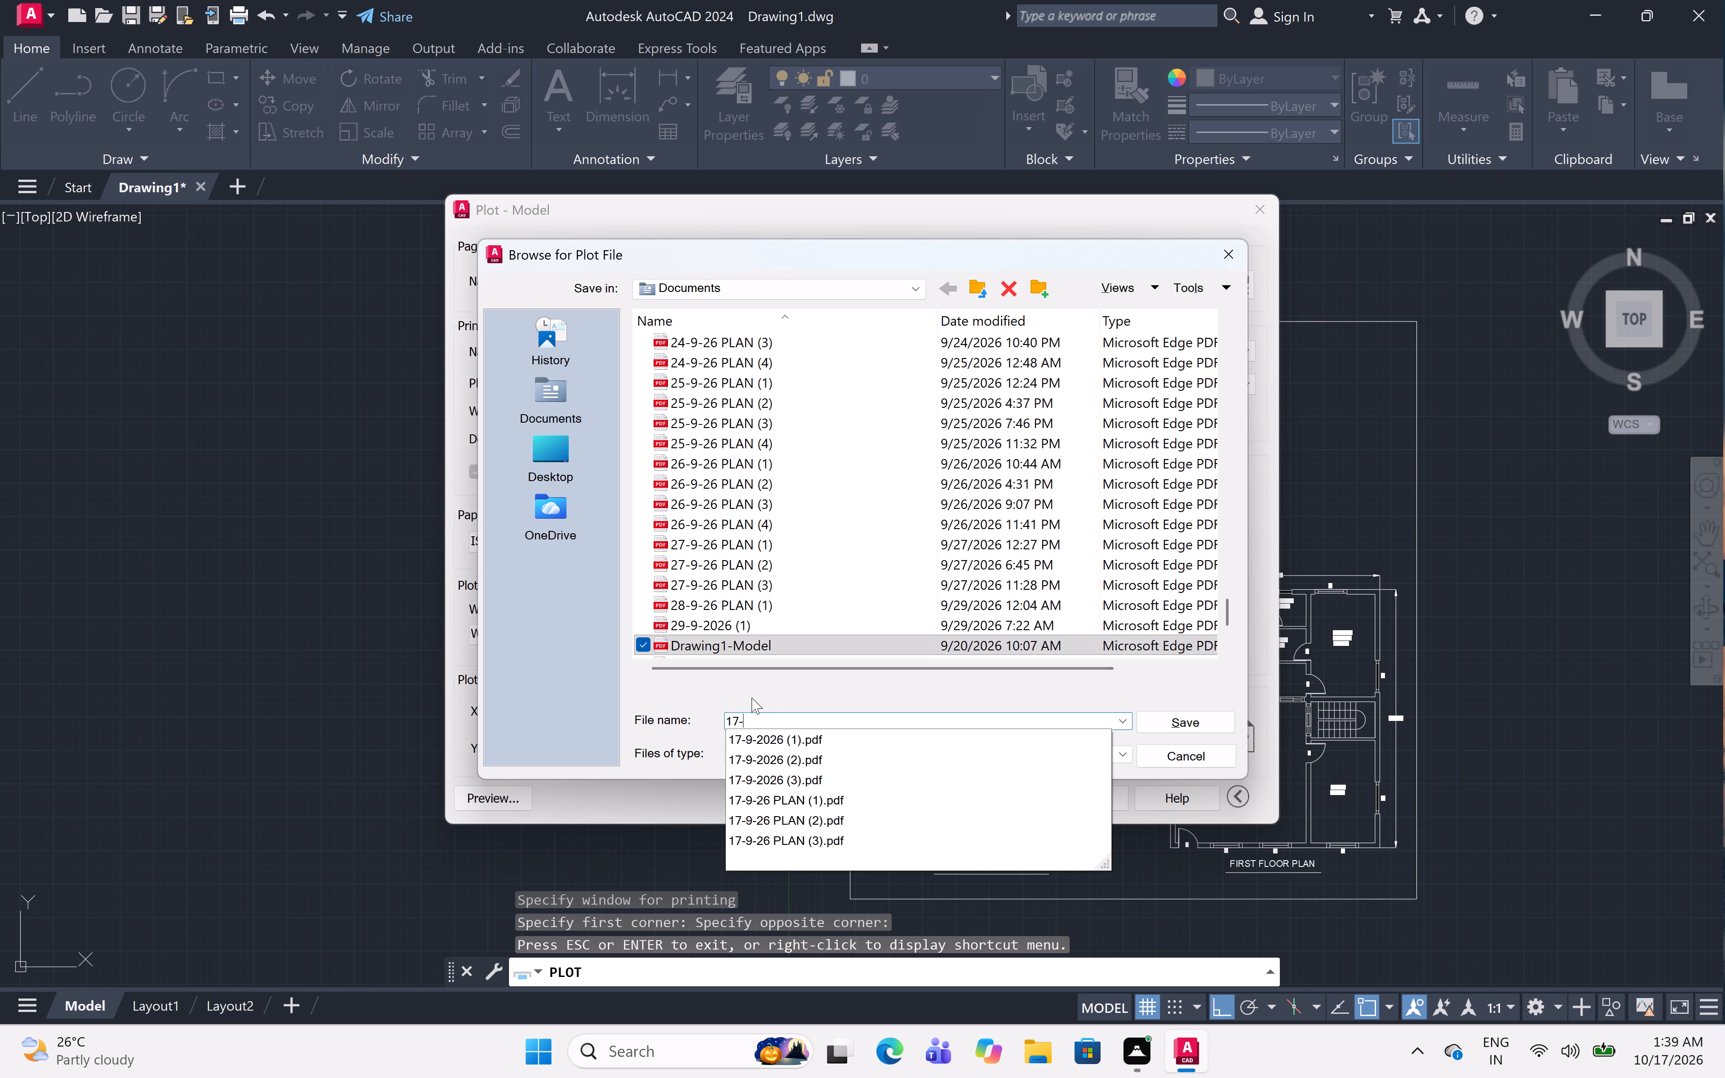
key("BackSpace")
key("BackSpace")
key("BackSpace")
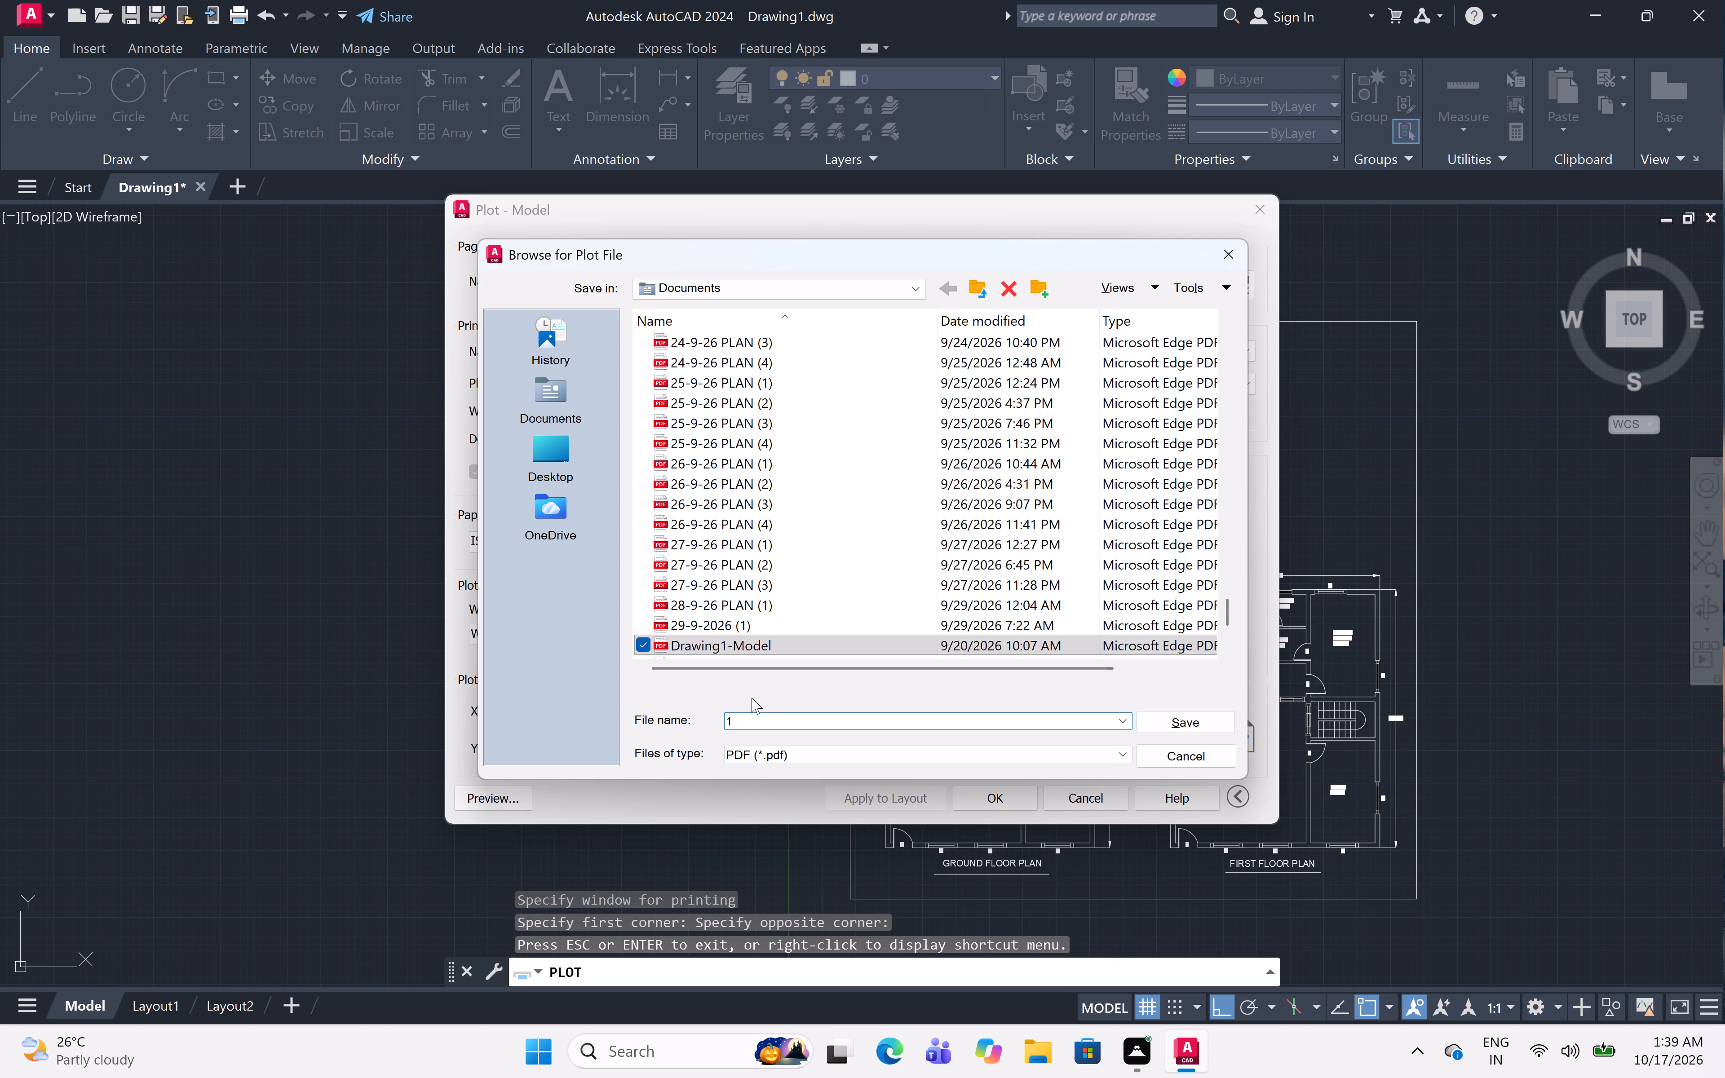
Save the plotted PDF in Documents as 17-10-26 PLAN (1), and close the finished PDF.
key("1")
type("7-")
key("BackSpace")
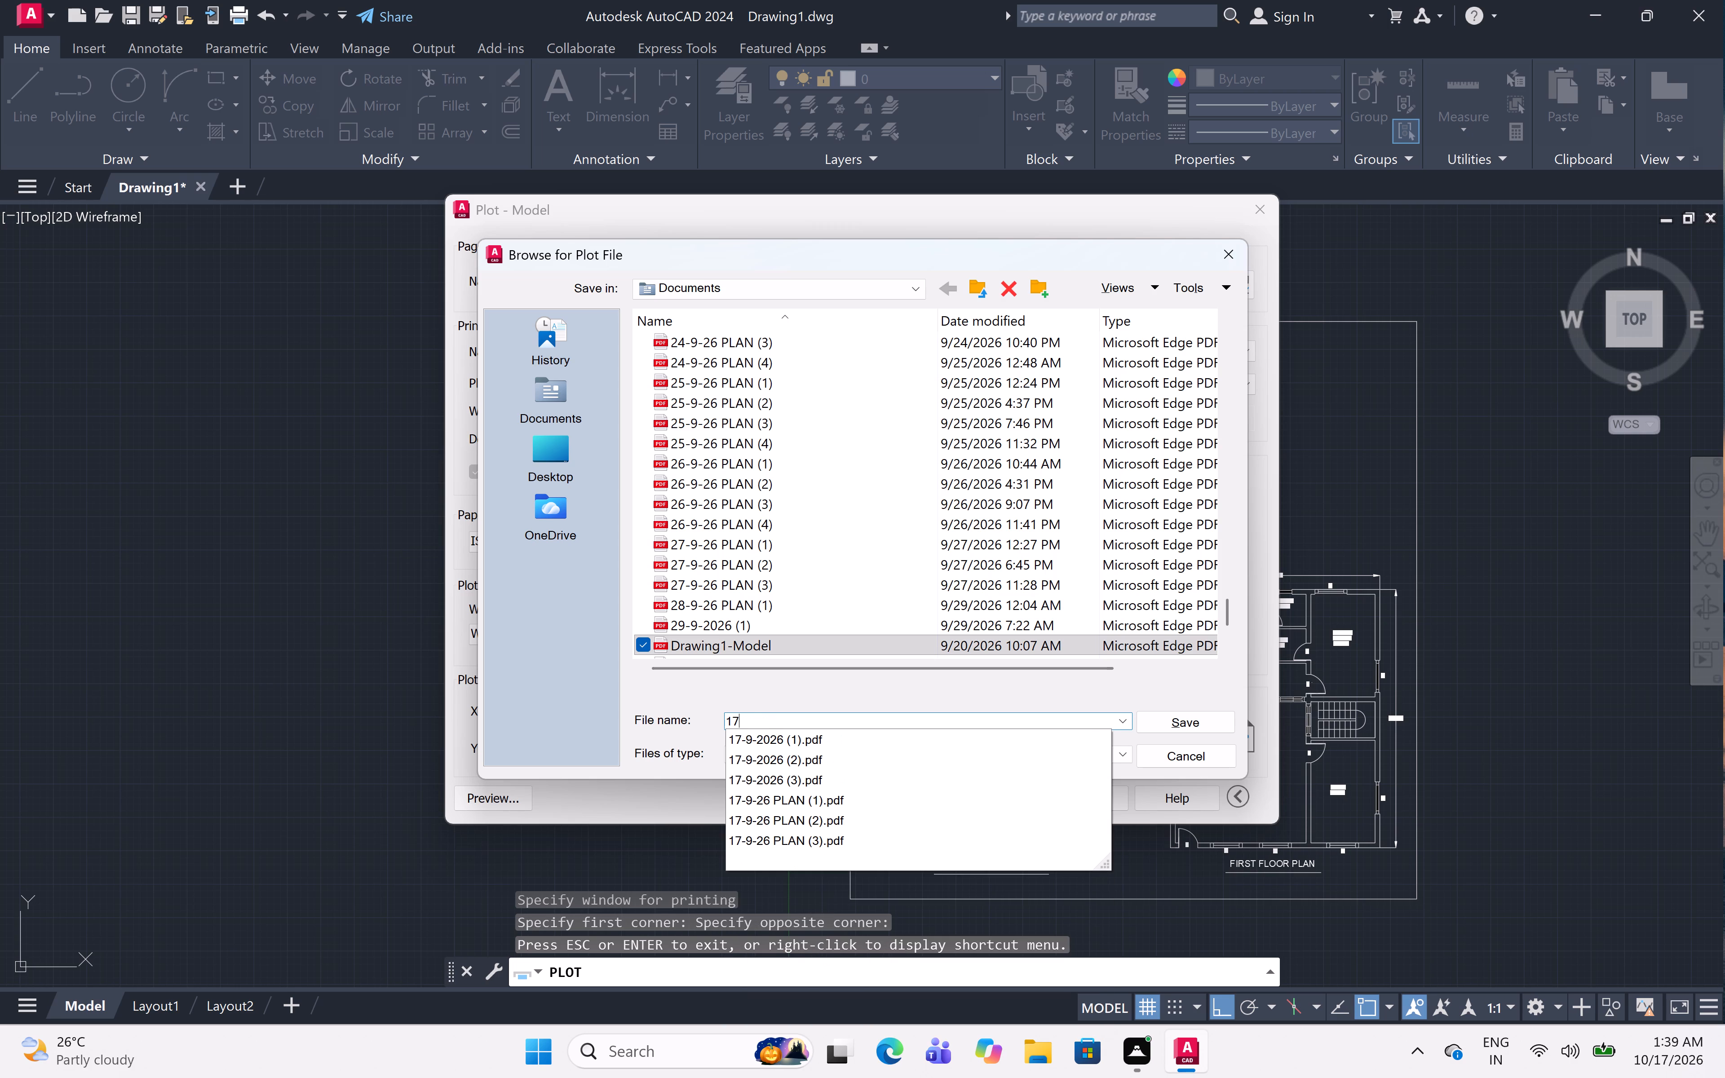
key("BackSpace")
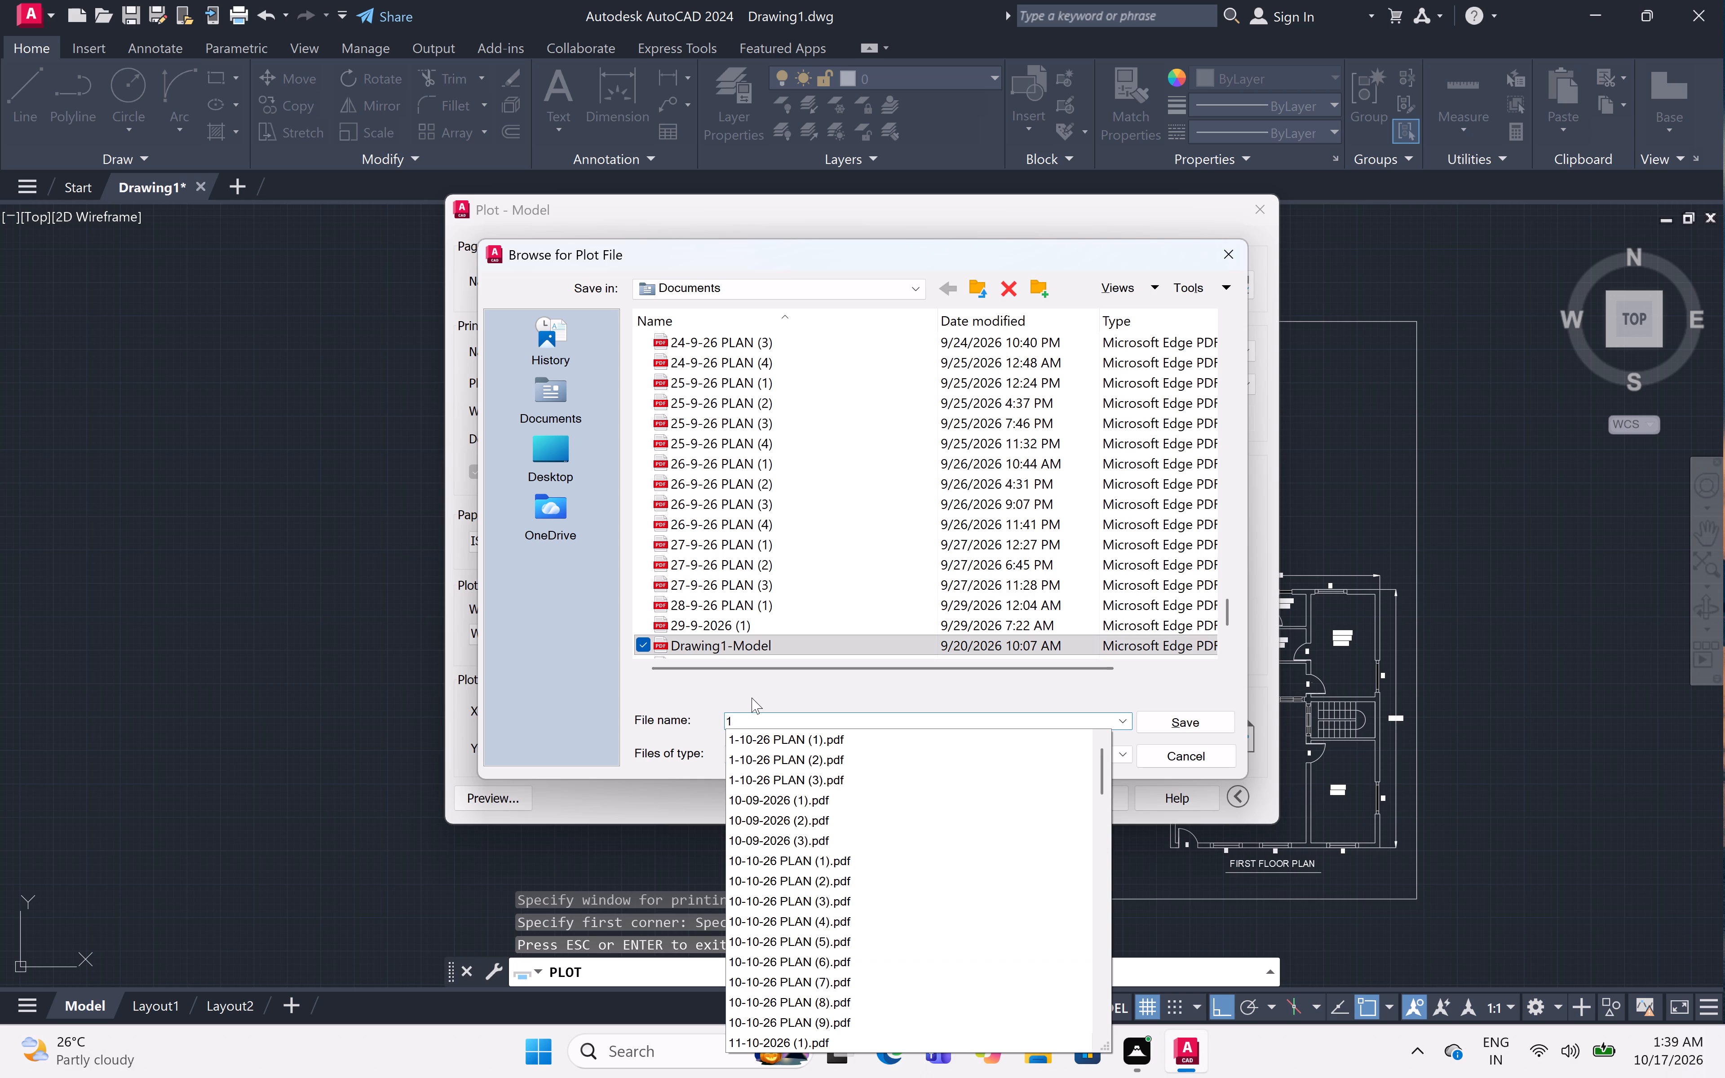
key("7")
type("-1")
type("0-")
type("26")
key("space")
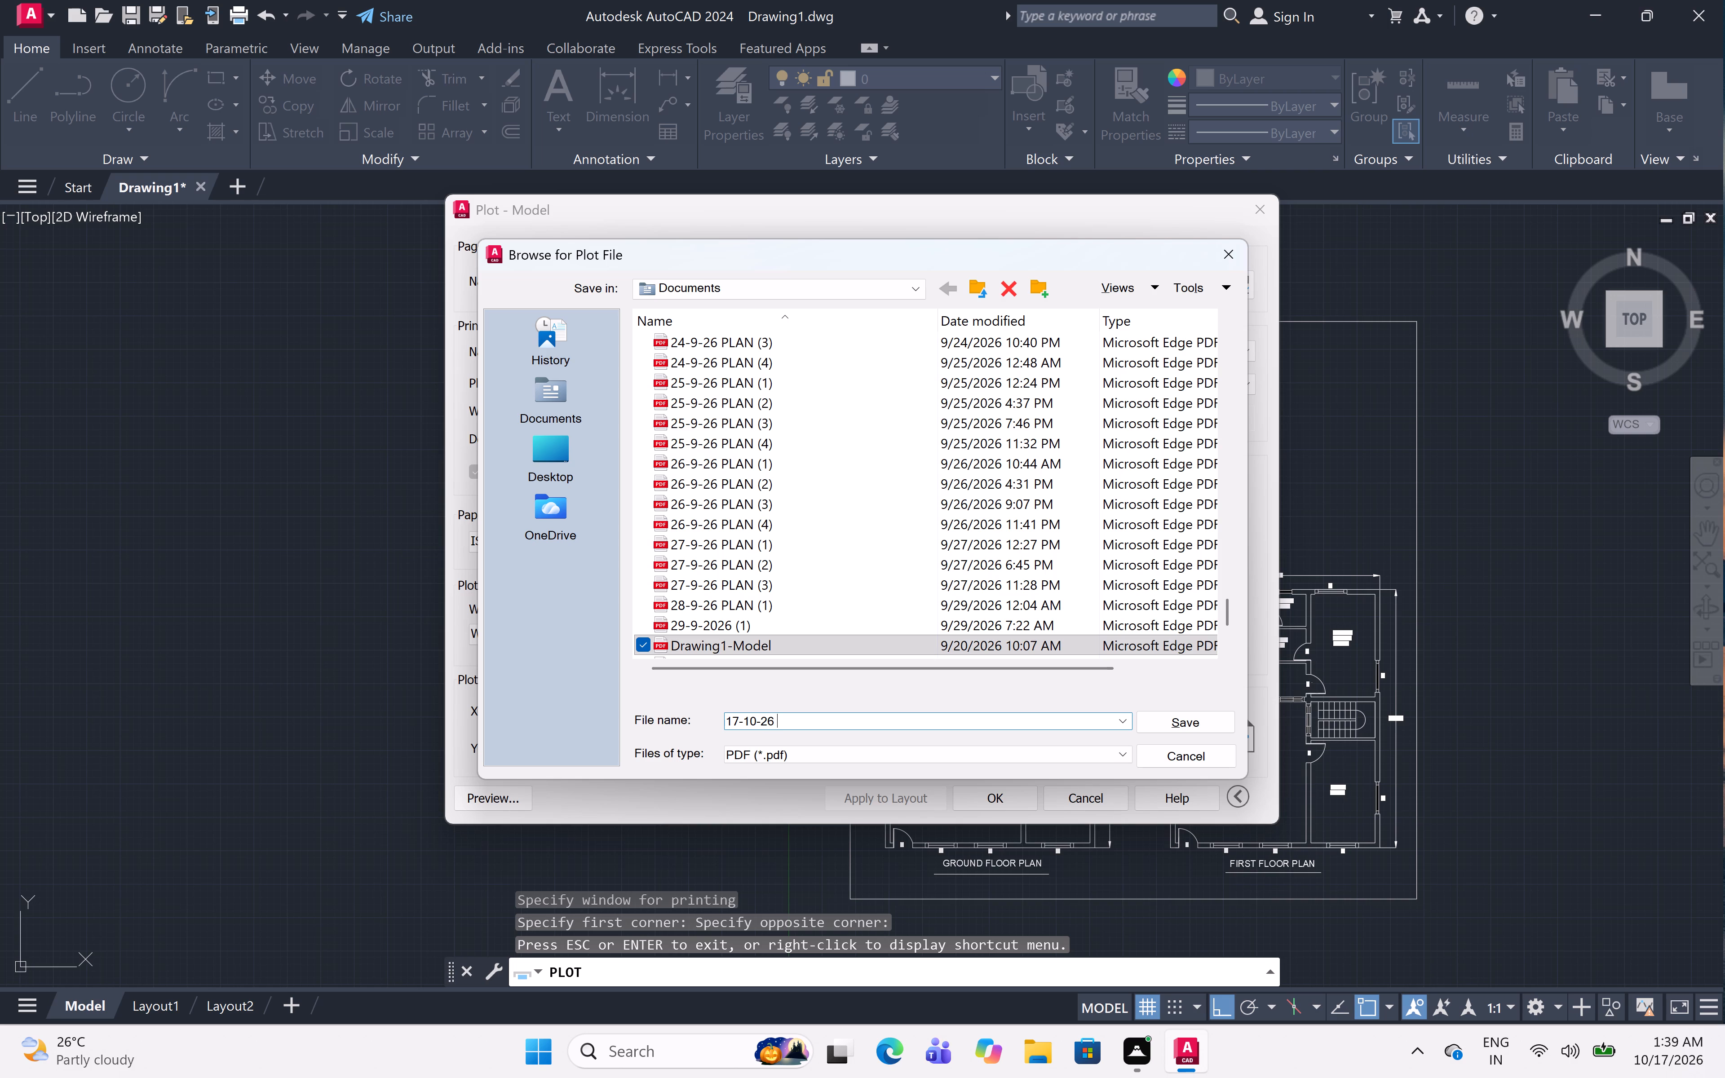
type("PLAN")
key("space")
key("9")
key("BackSpace")
key("shift+parenleft")
key("1")
key("shift+parenright")
left_click(1189, 723)
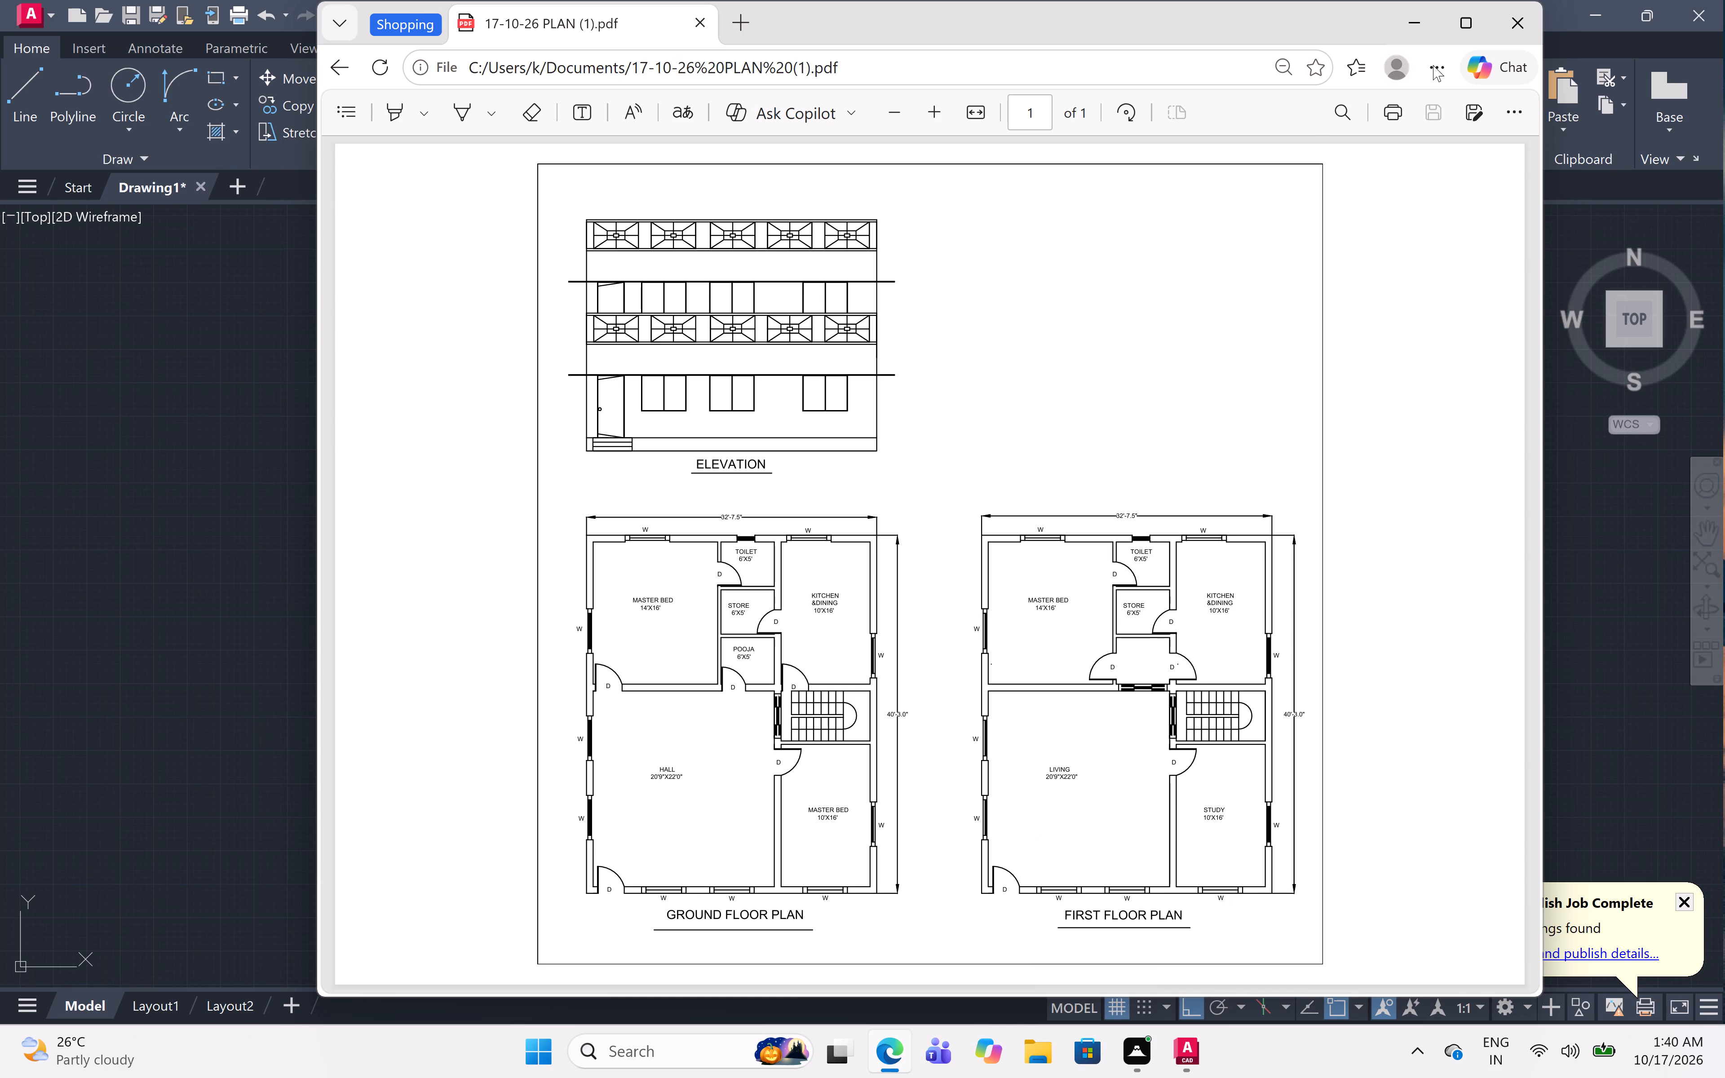
left_click(1516, 5)
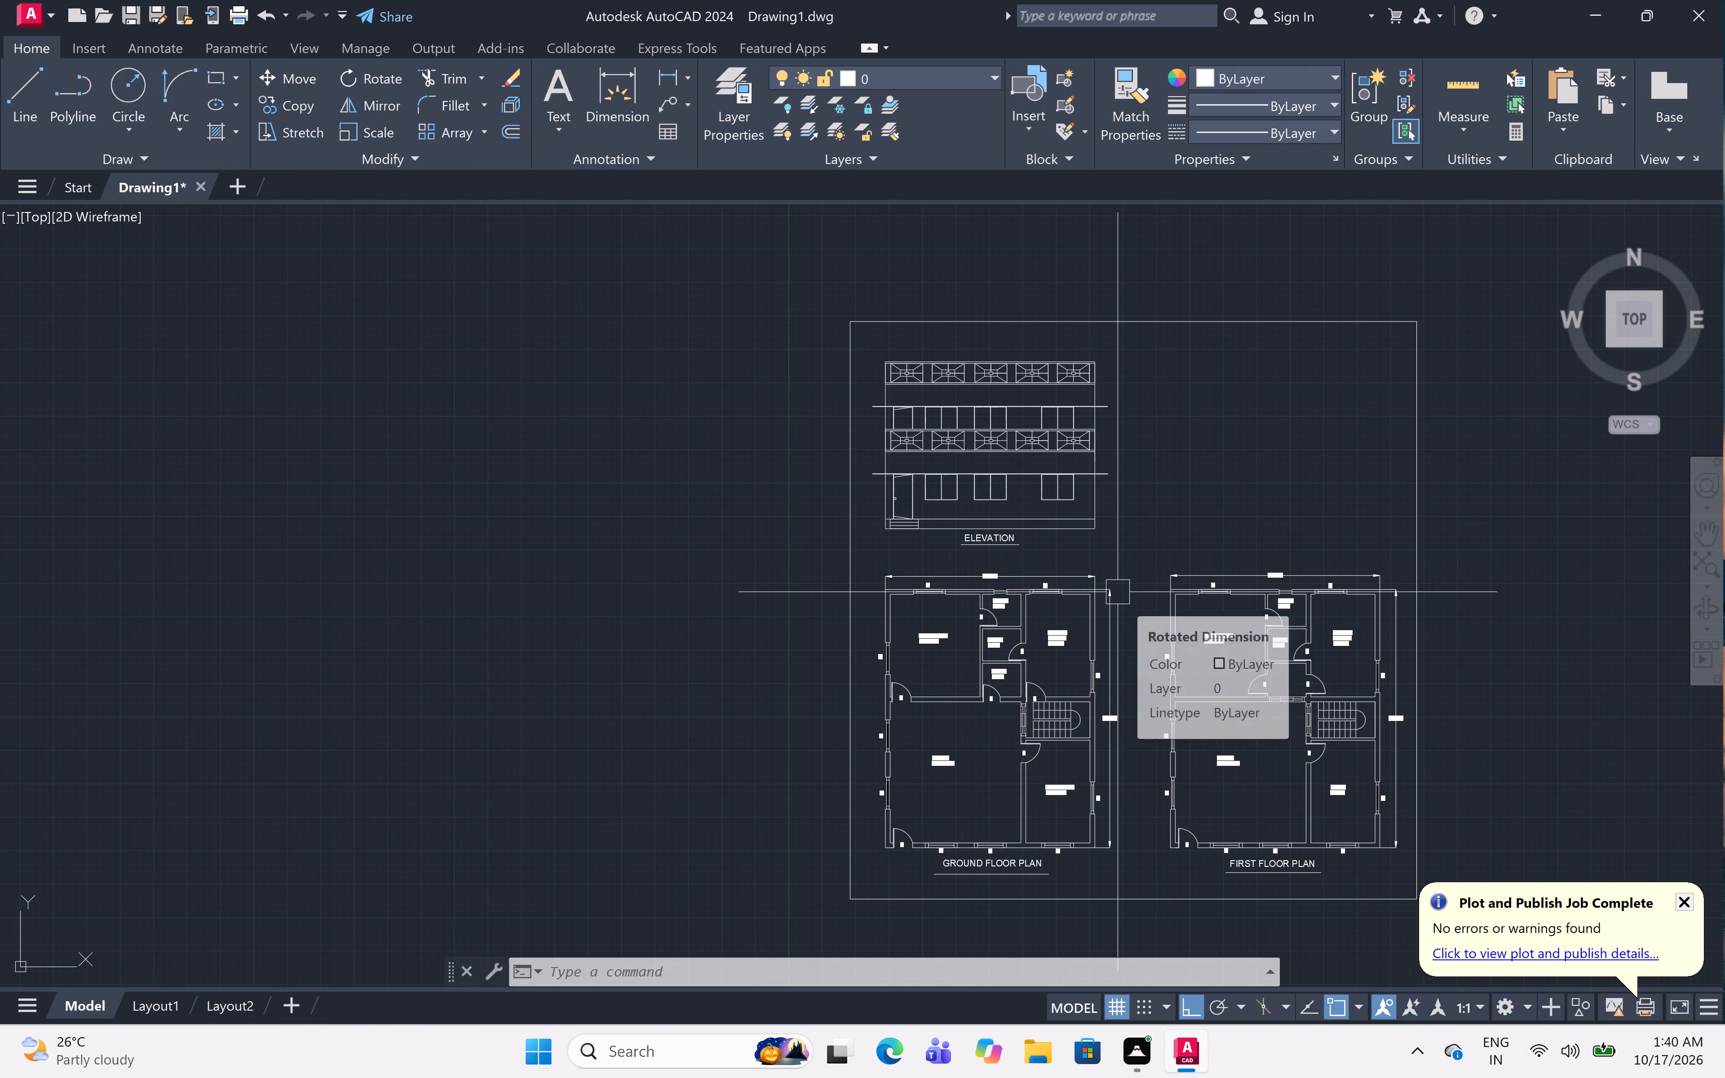
Examine the elevation and both floor plans in the drawing.
scroll(1118, 592, "up", 3, "ctrl")
scroll(1110, 618, "down", 3, "ctrl")
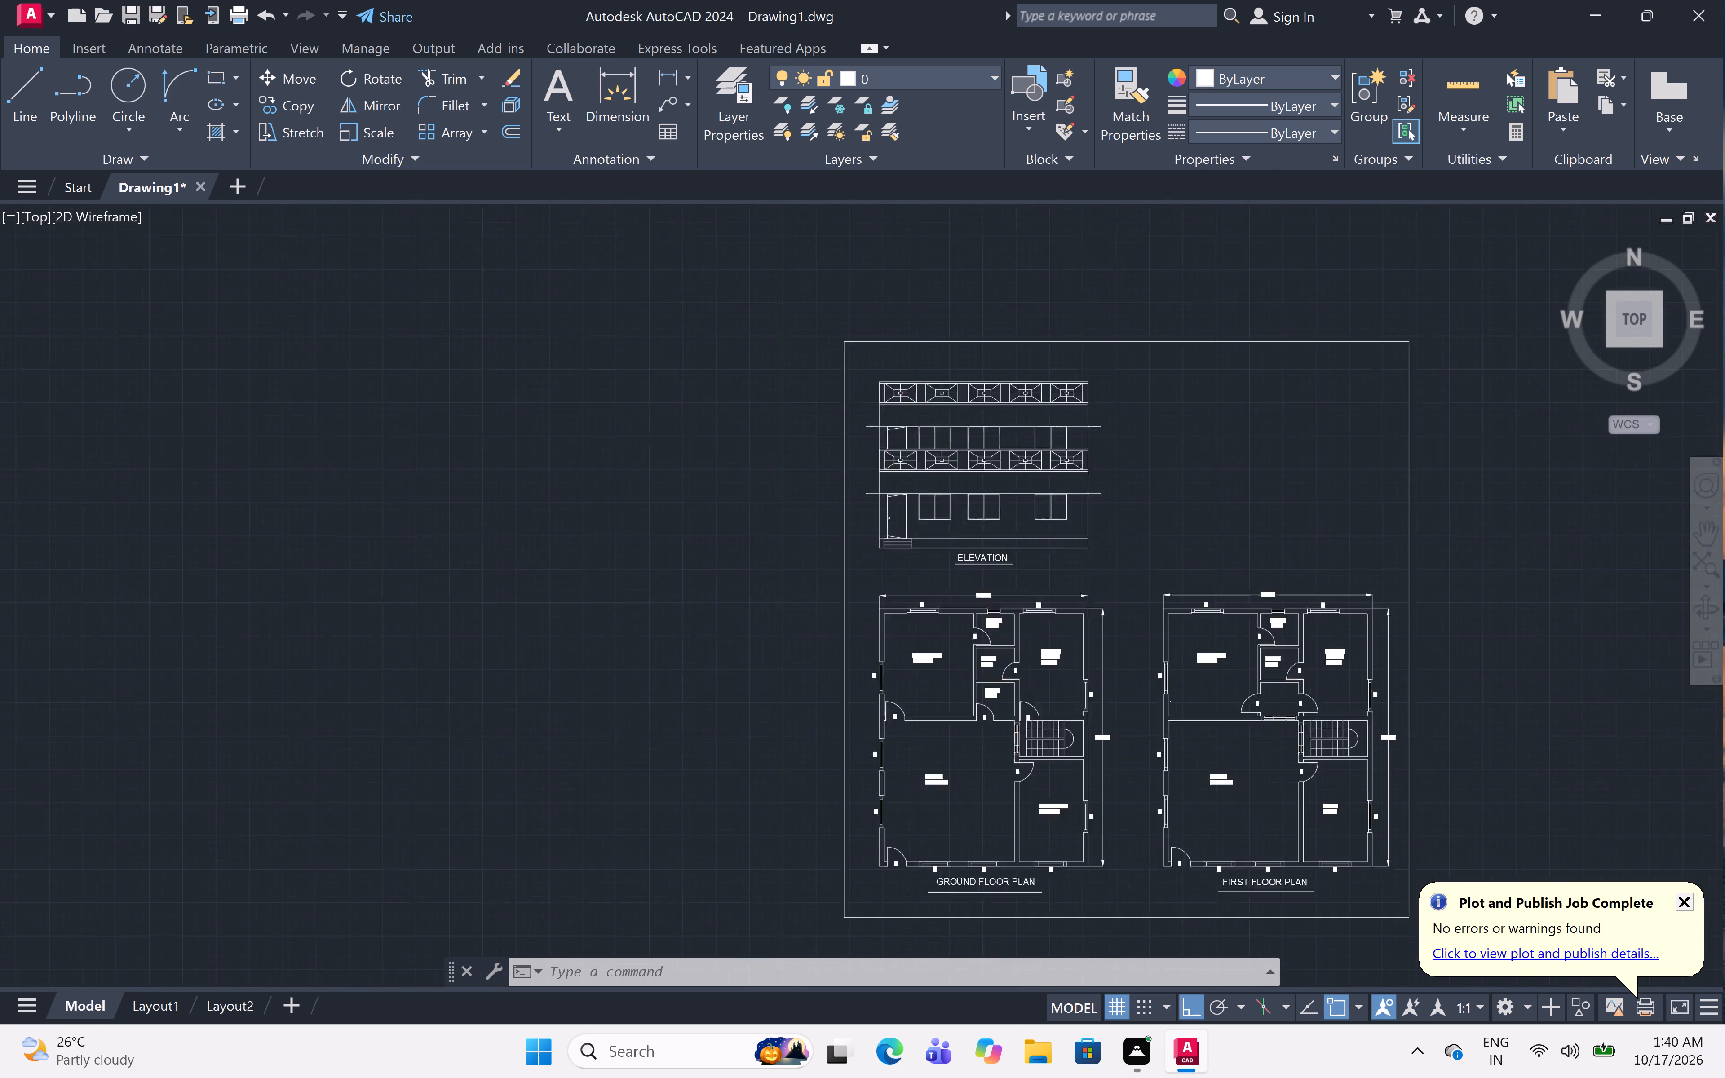
scroll(1110, 618, "down", 2, "ctrl")
scroll(1110, 656, "up", 3, "ctrl")
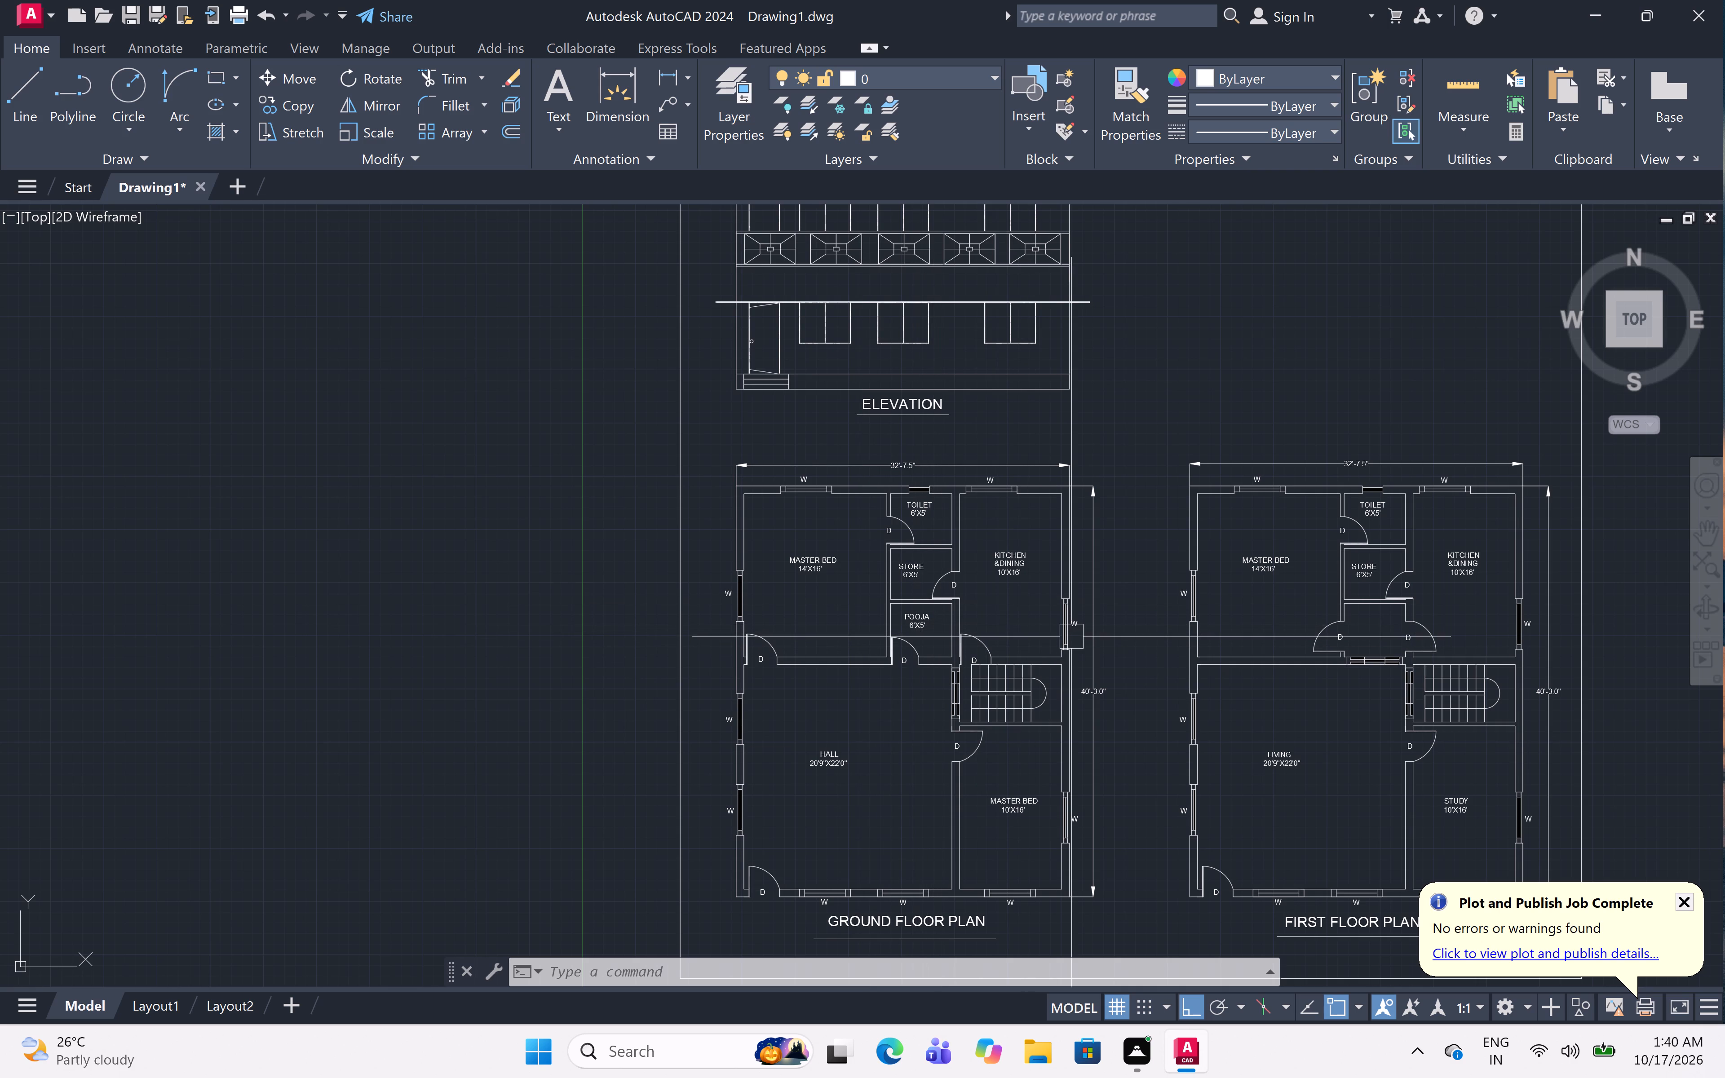
left_click(1261, 673)
key("Escape")
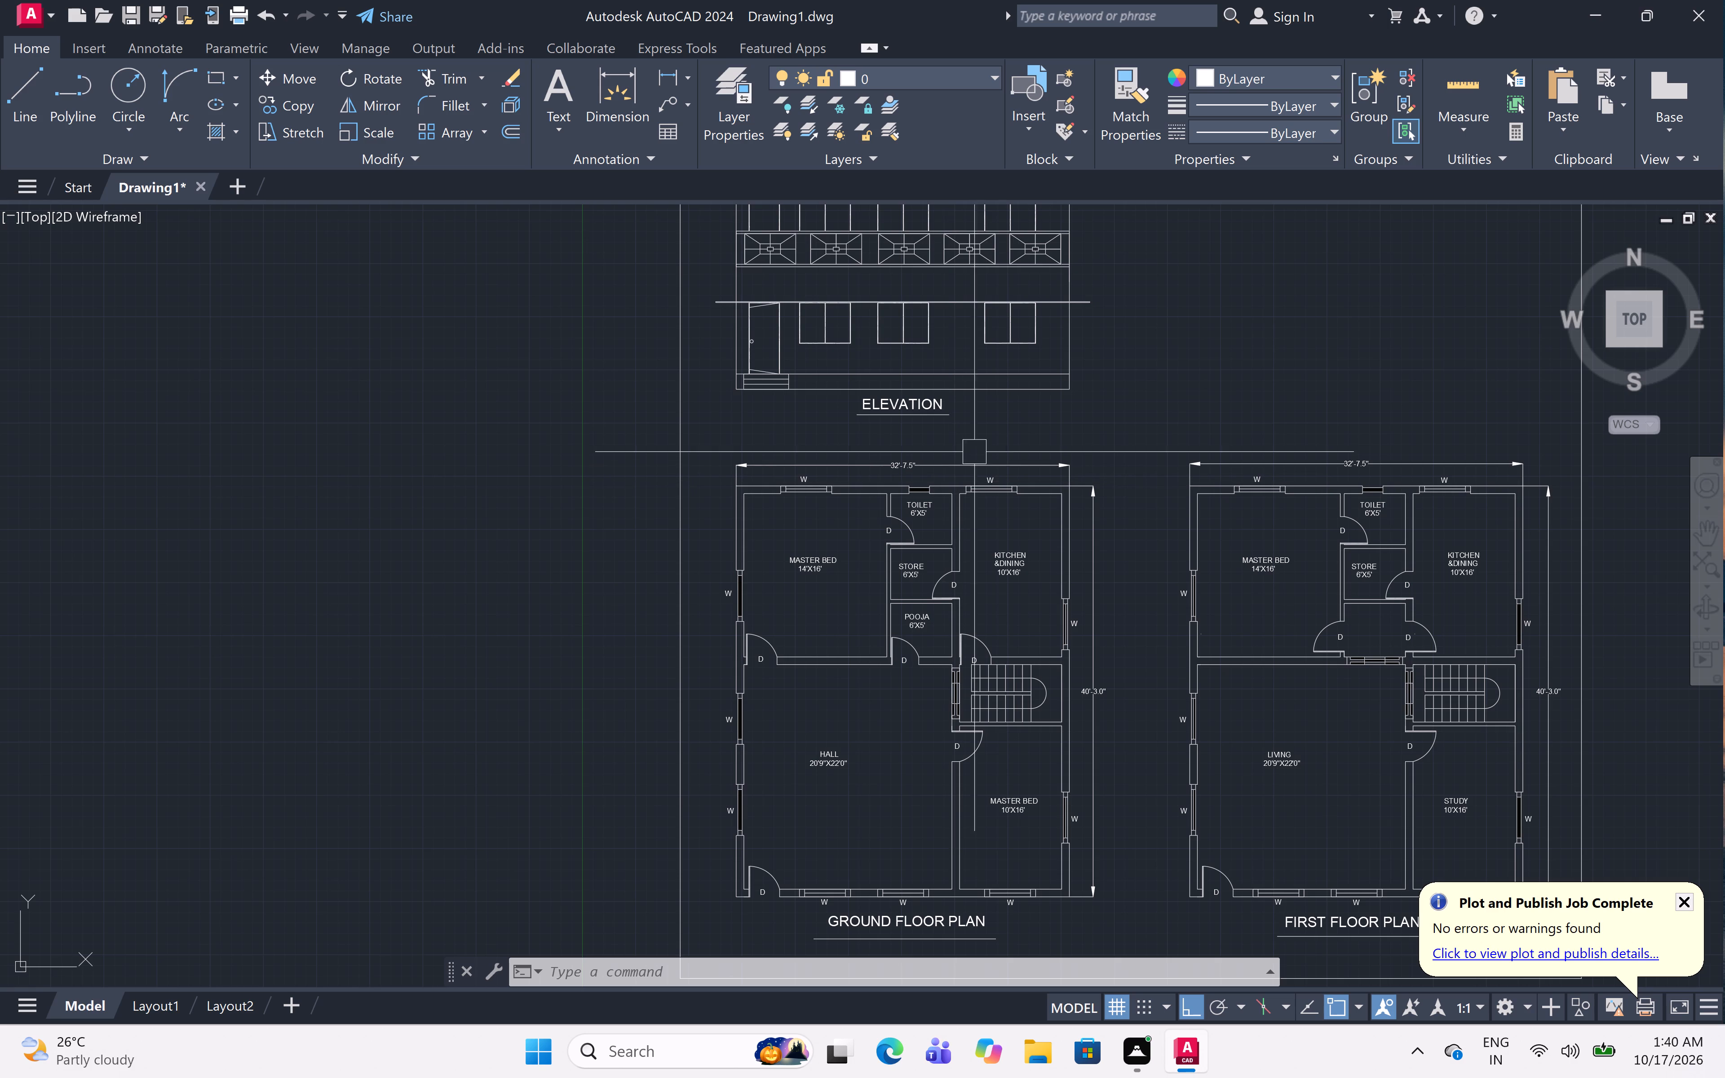
left_click(988, 446)
scroll(988, 446, "down", 1, "ctrl")
key("Escape")
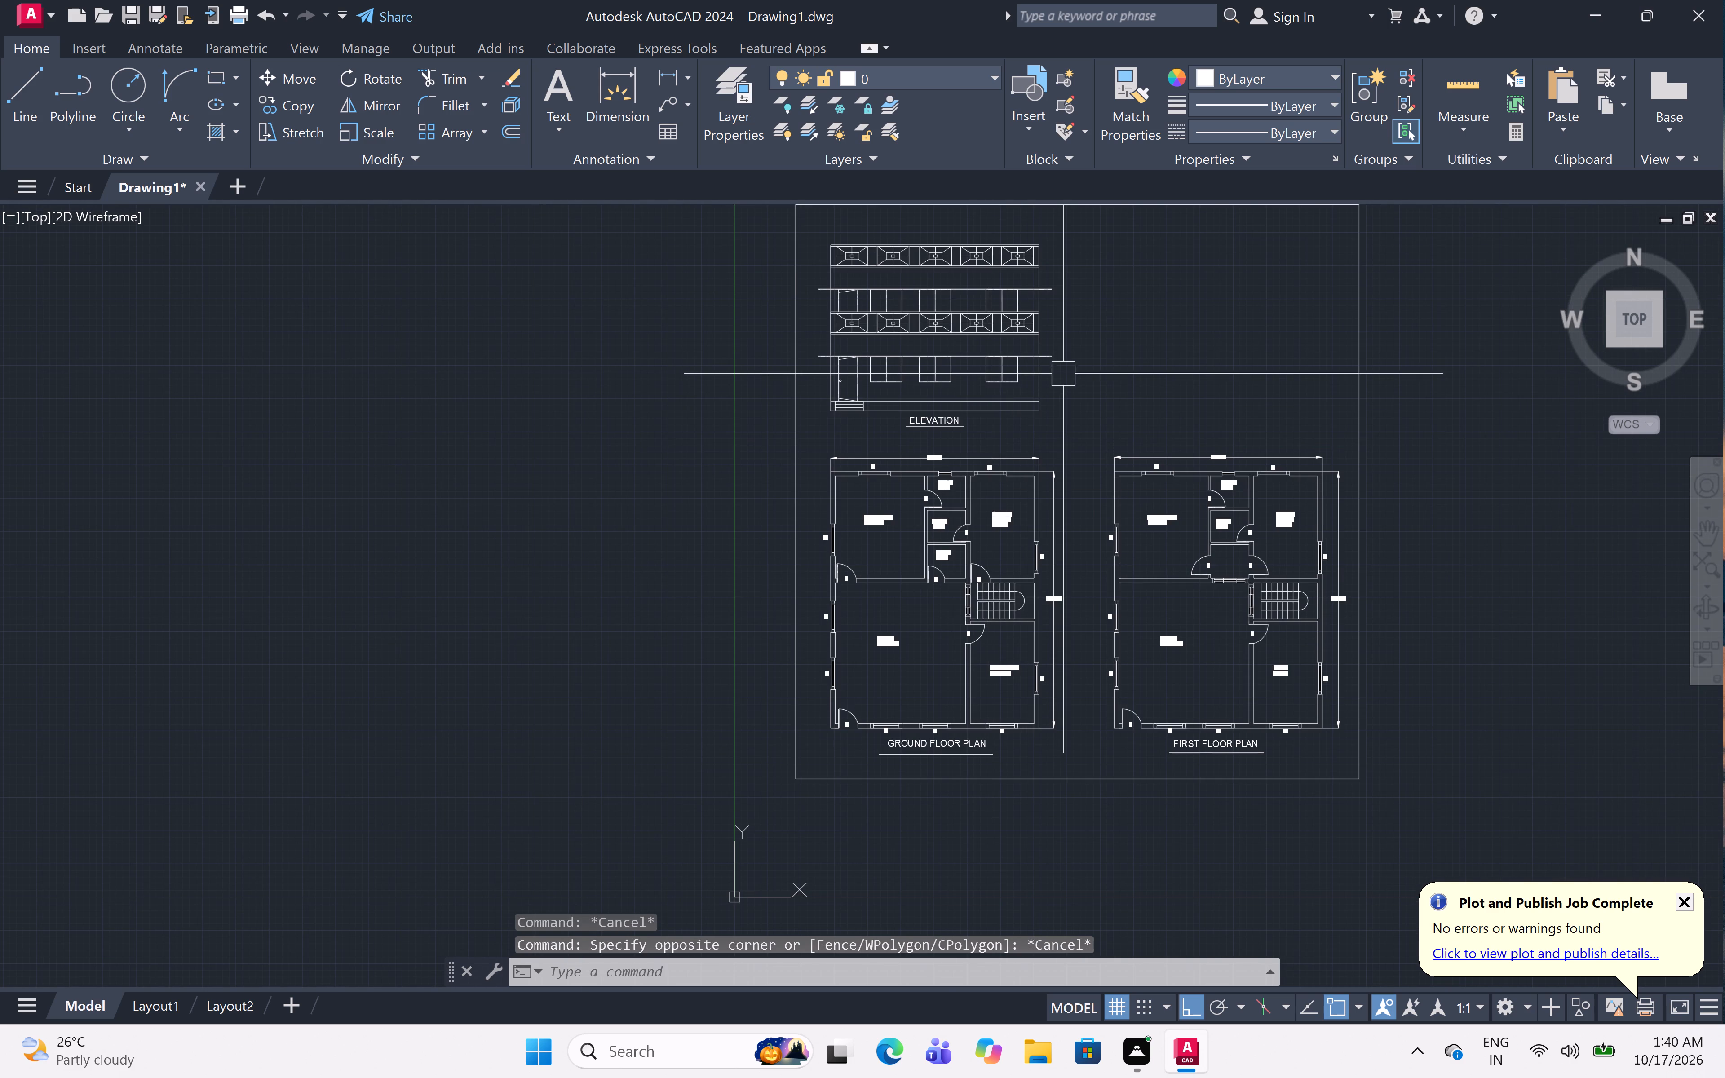
scroll(1066, 369, "up", 1)
scroll(1066, 369, "down", 2, "ctrl")
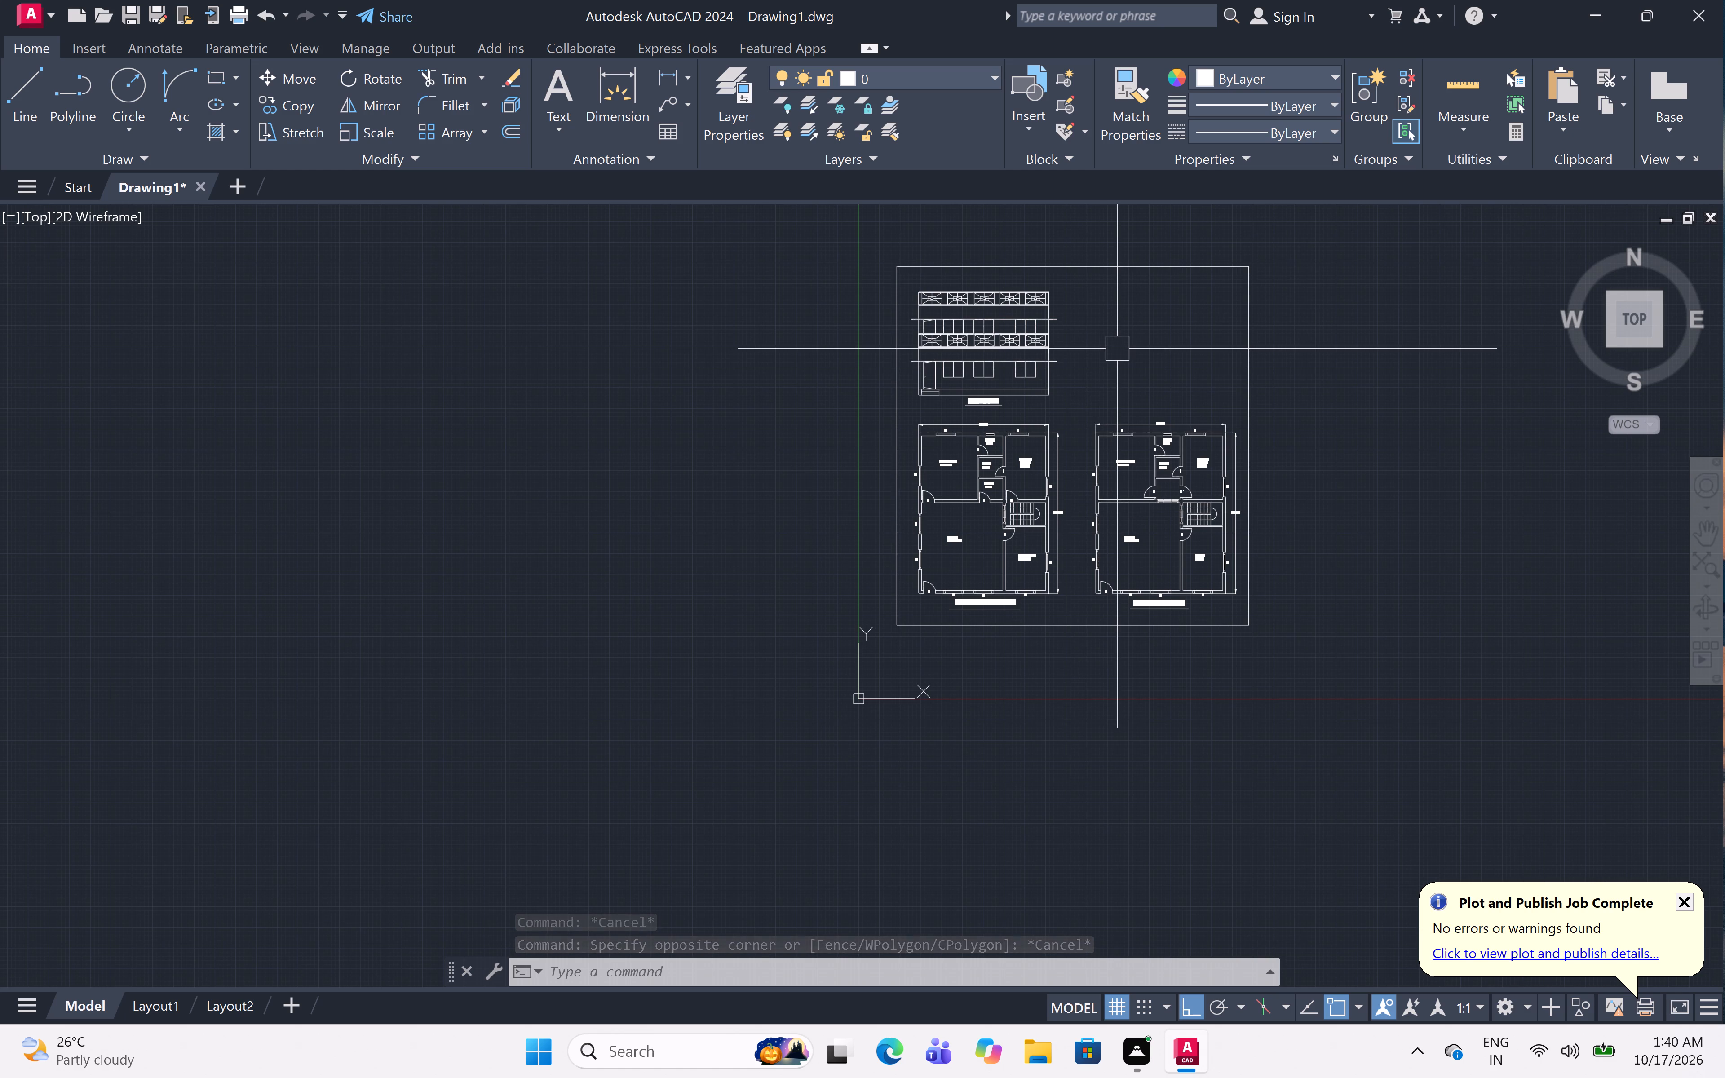
scroll(1117, 349, "right", 1)
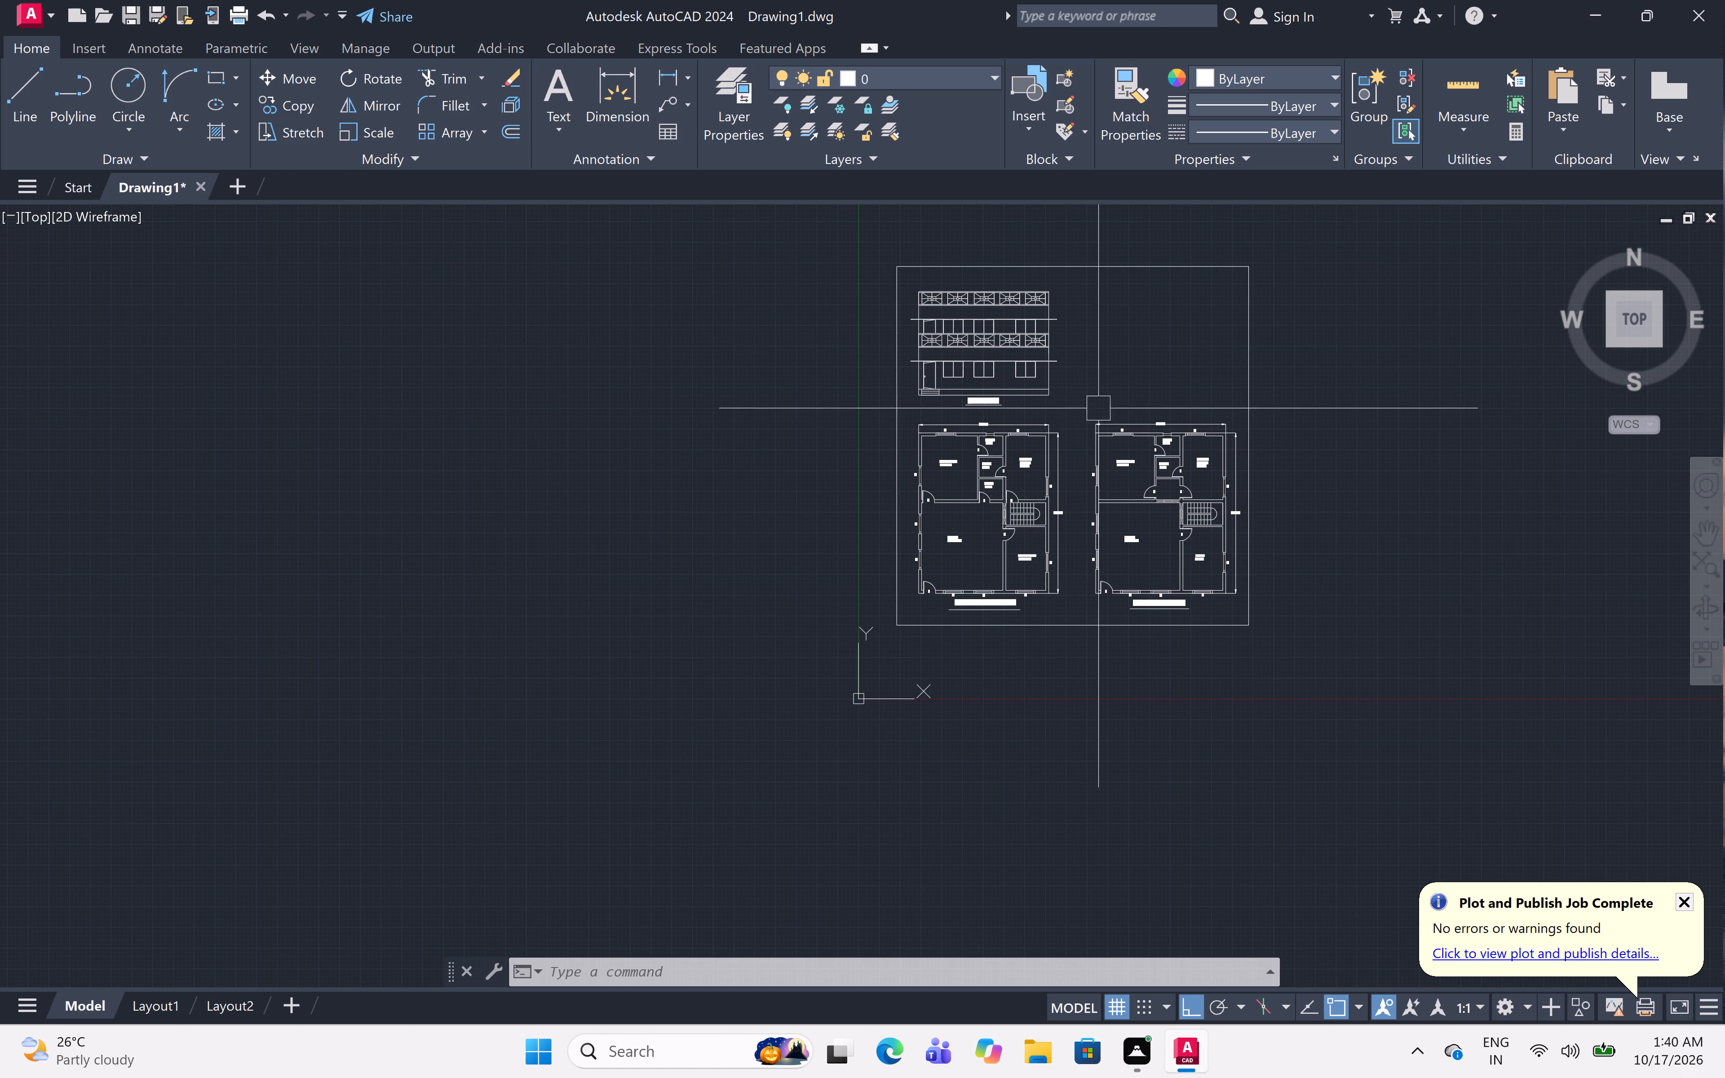
scroll(1058, 319, "up", 2, "ctrl")
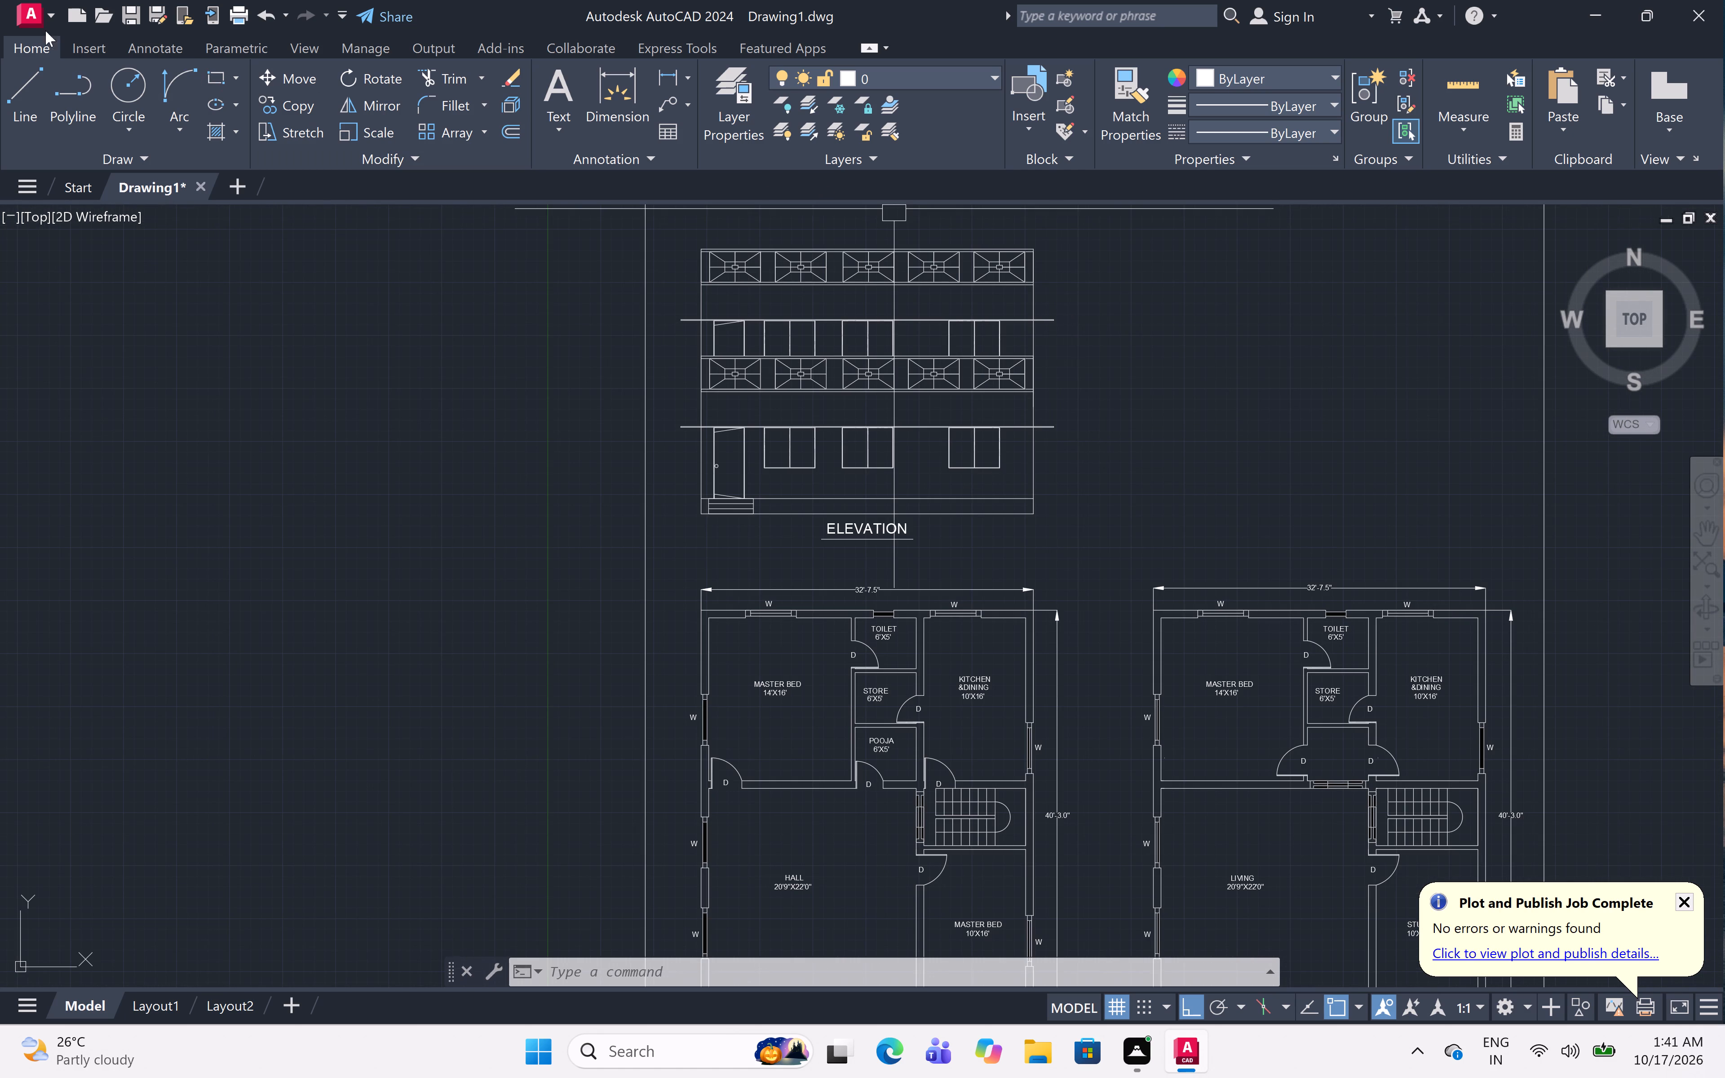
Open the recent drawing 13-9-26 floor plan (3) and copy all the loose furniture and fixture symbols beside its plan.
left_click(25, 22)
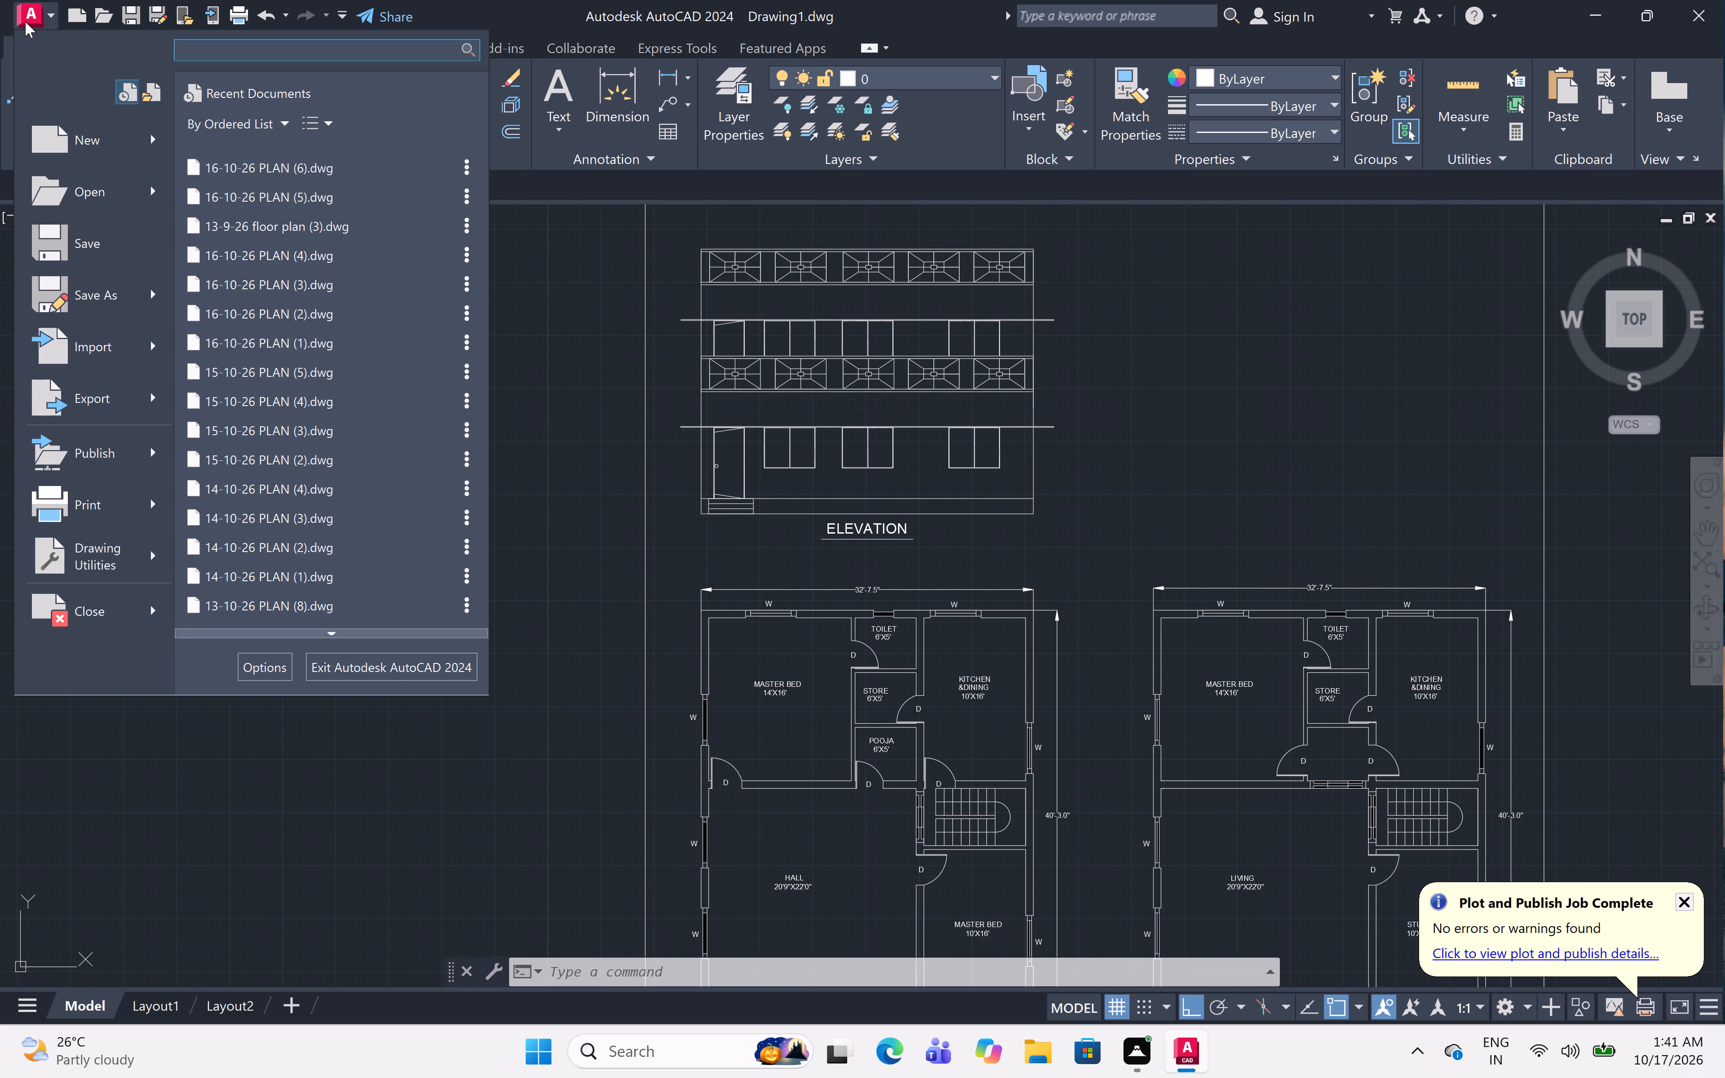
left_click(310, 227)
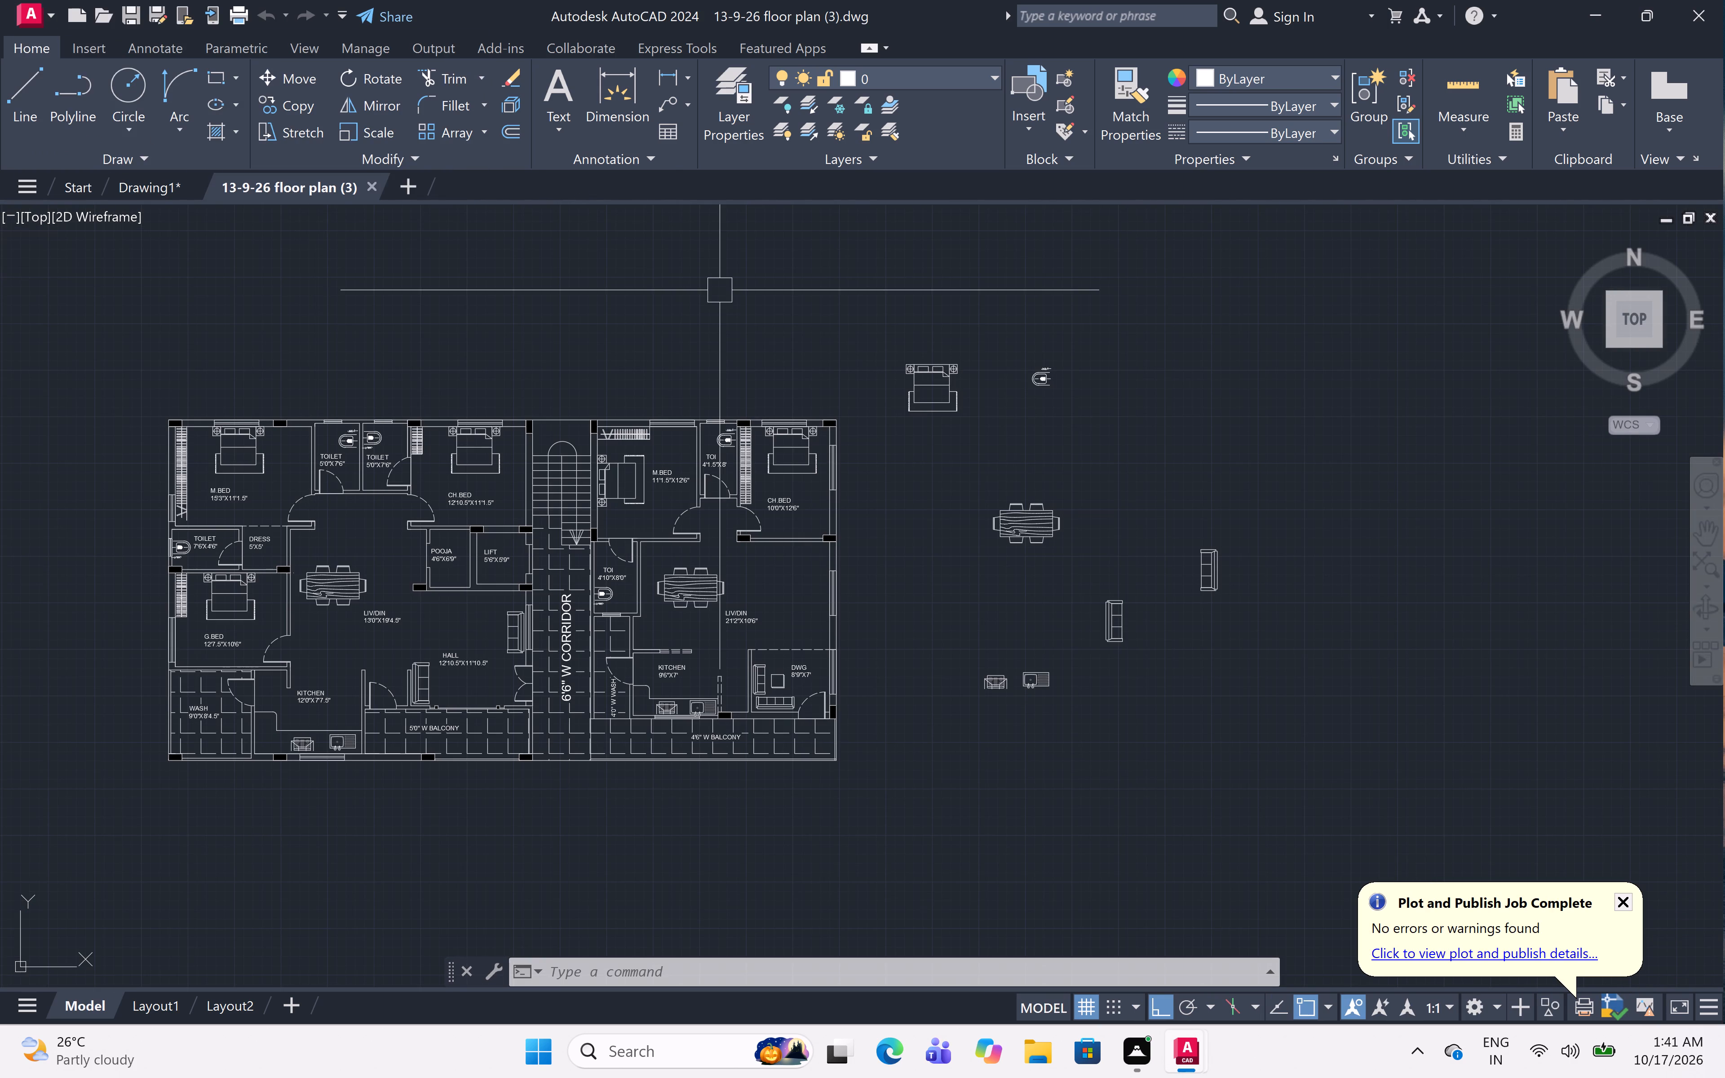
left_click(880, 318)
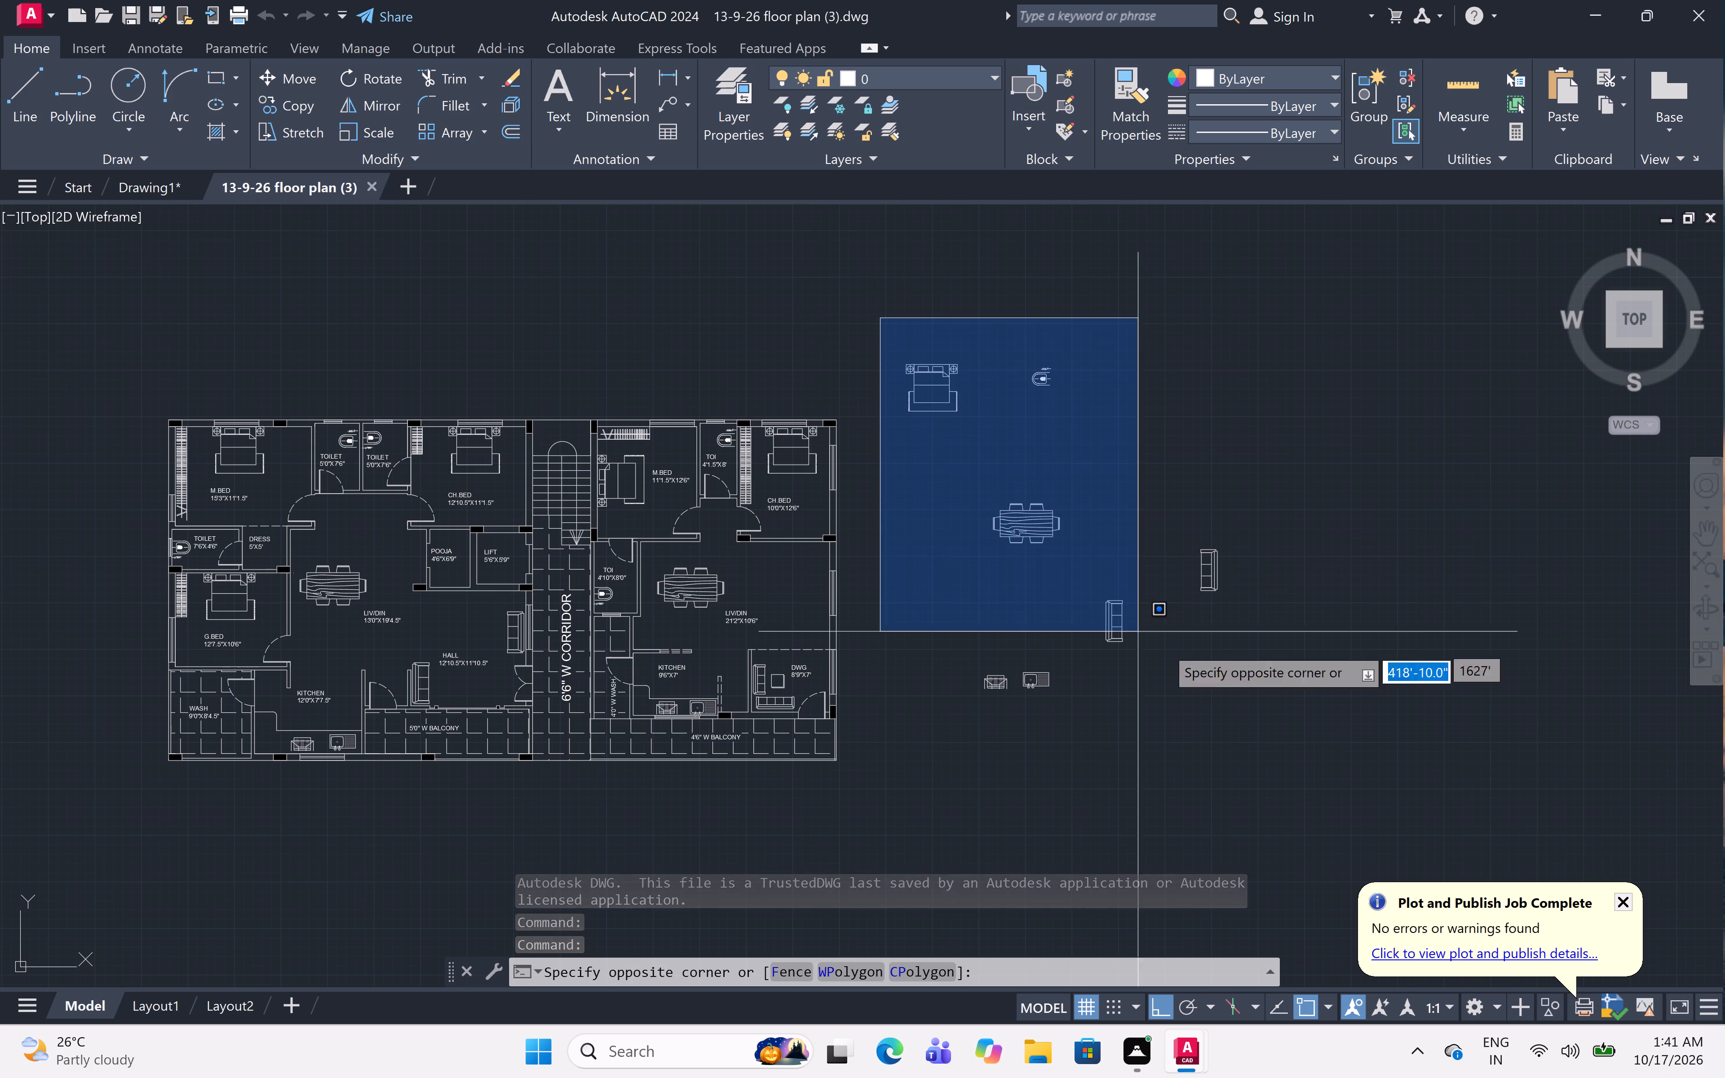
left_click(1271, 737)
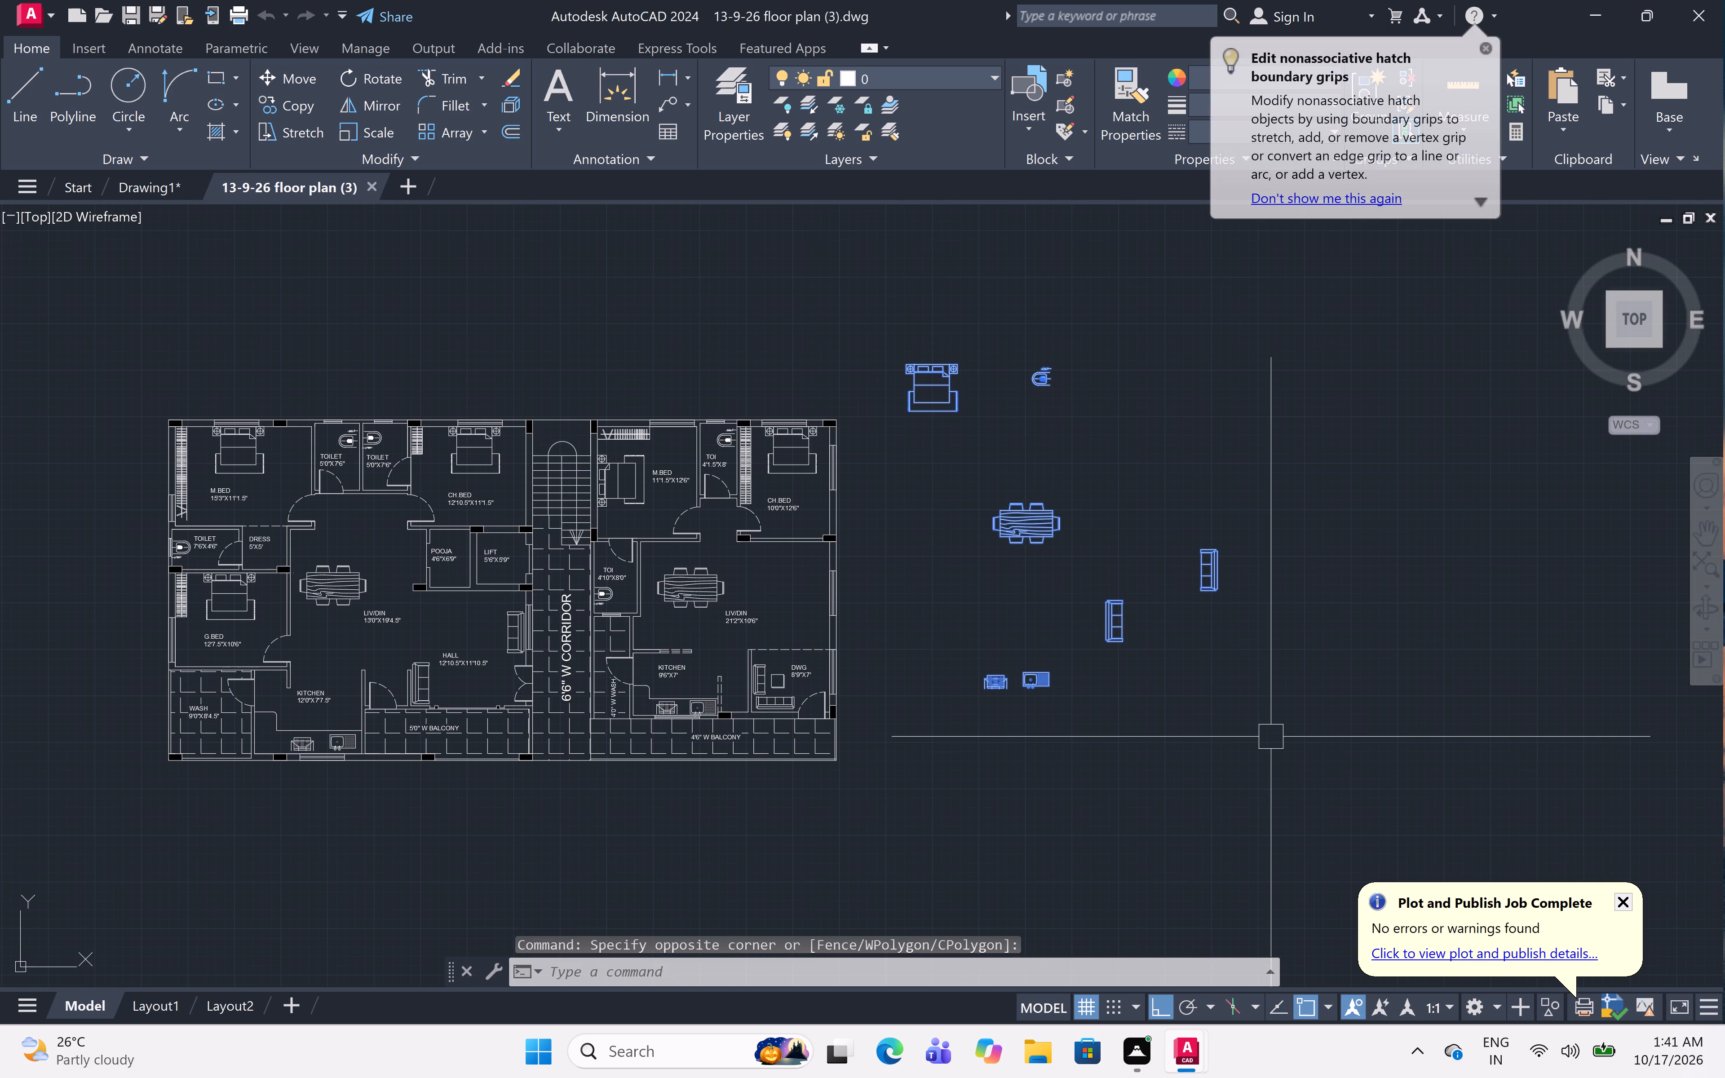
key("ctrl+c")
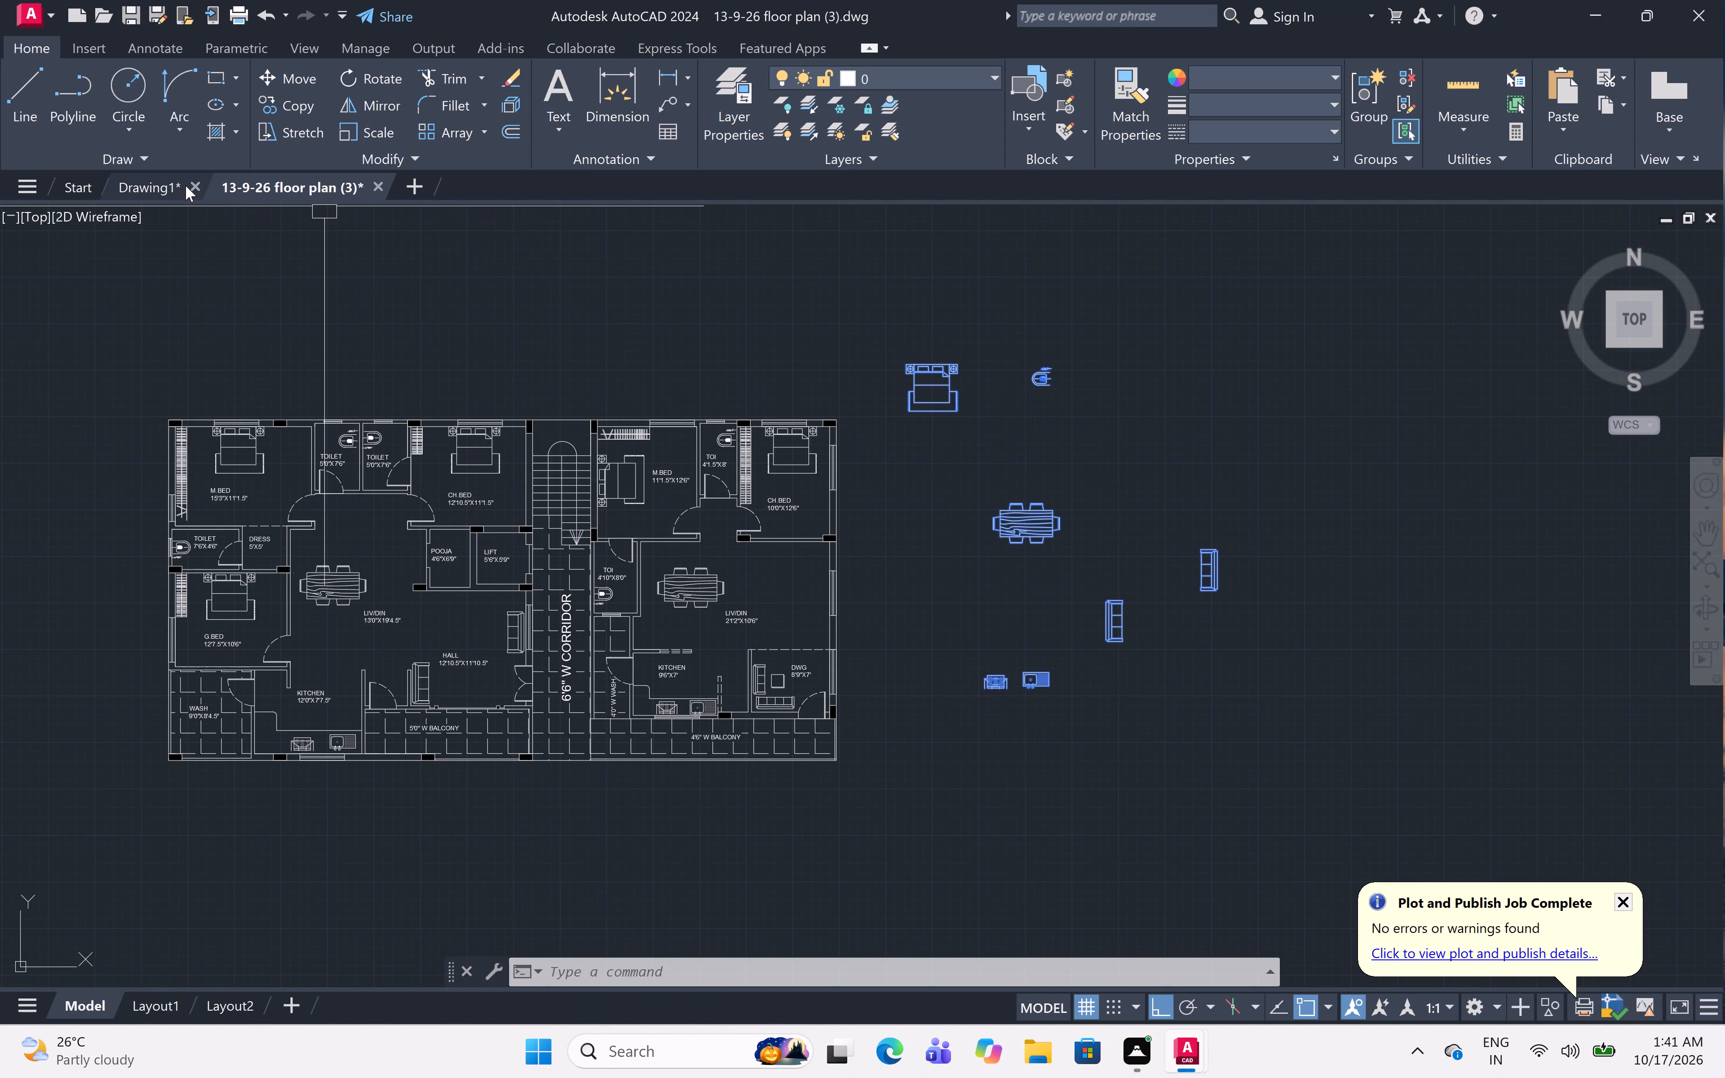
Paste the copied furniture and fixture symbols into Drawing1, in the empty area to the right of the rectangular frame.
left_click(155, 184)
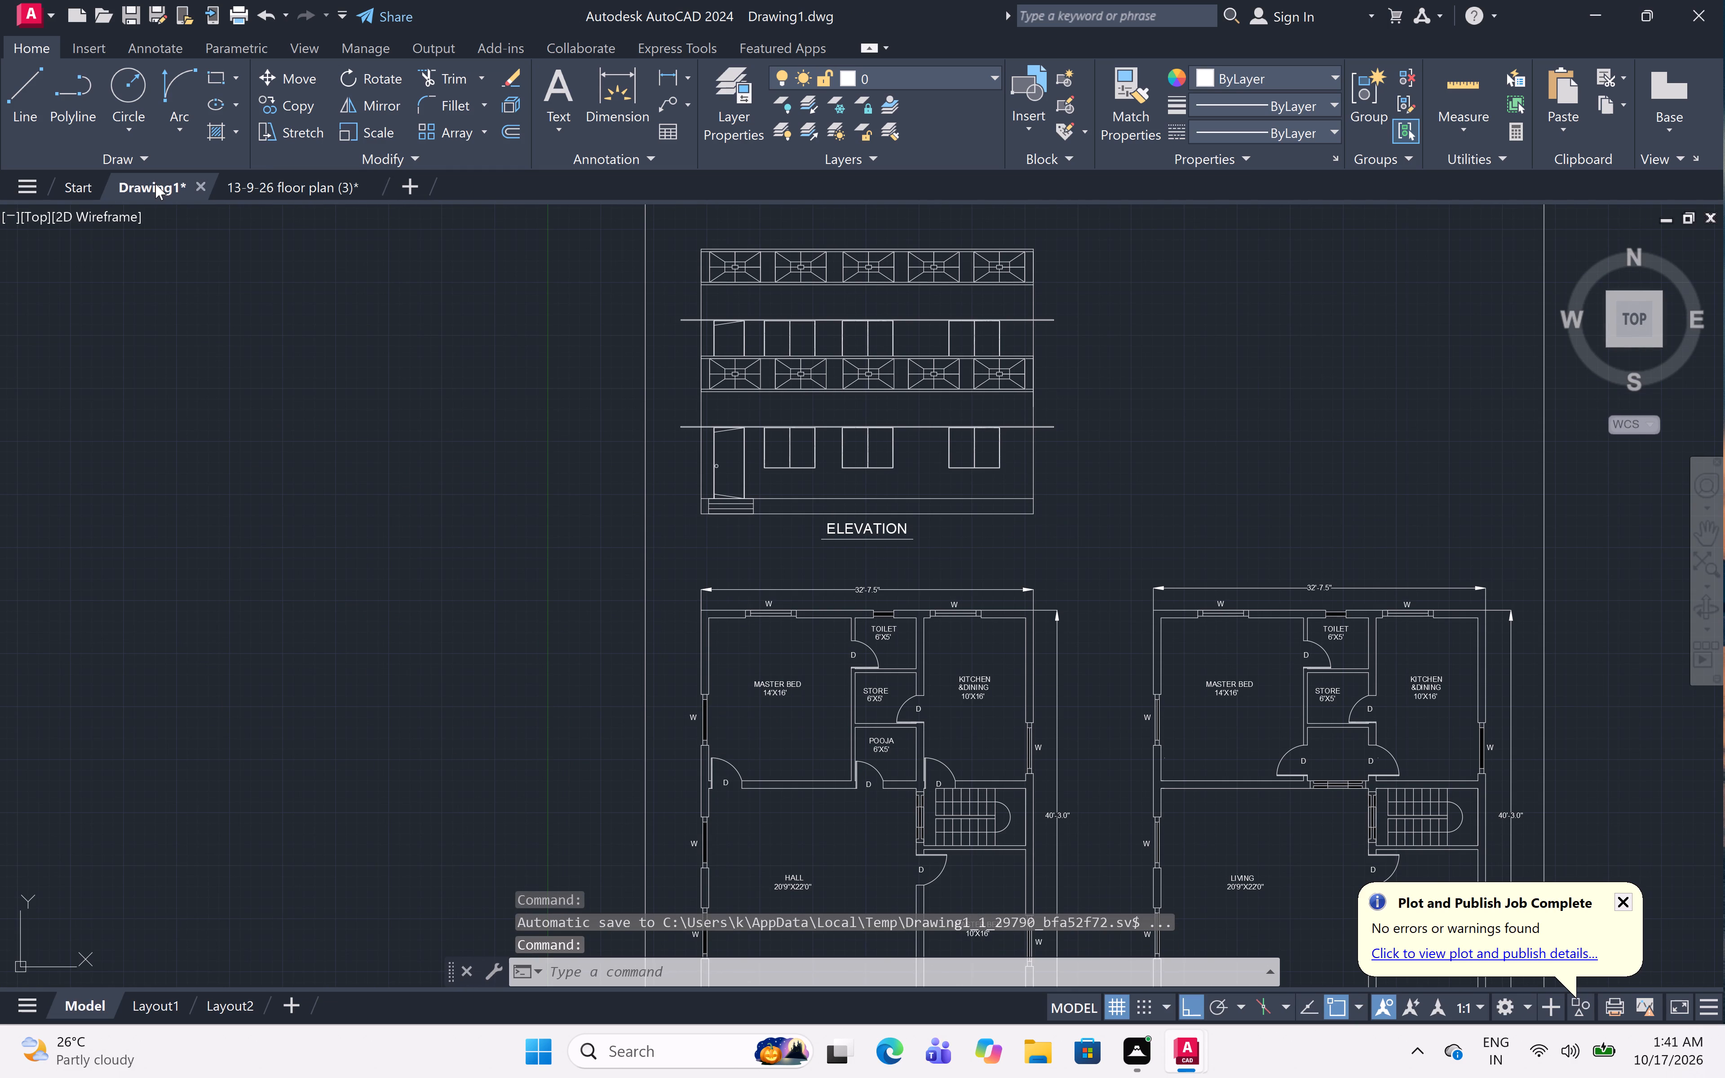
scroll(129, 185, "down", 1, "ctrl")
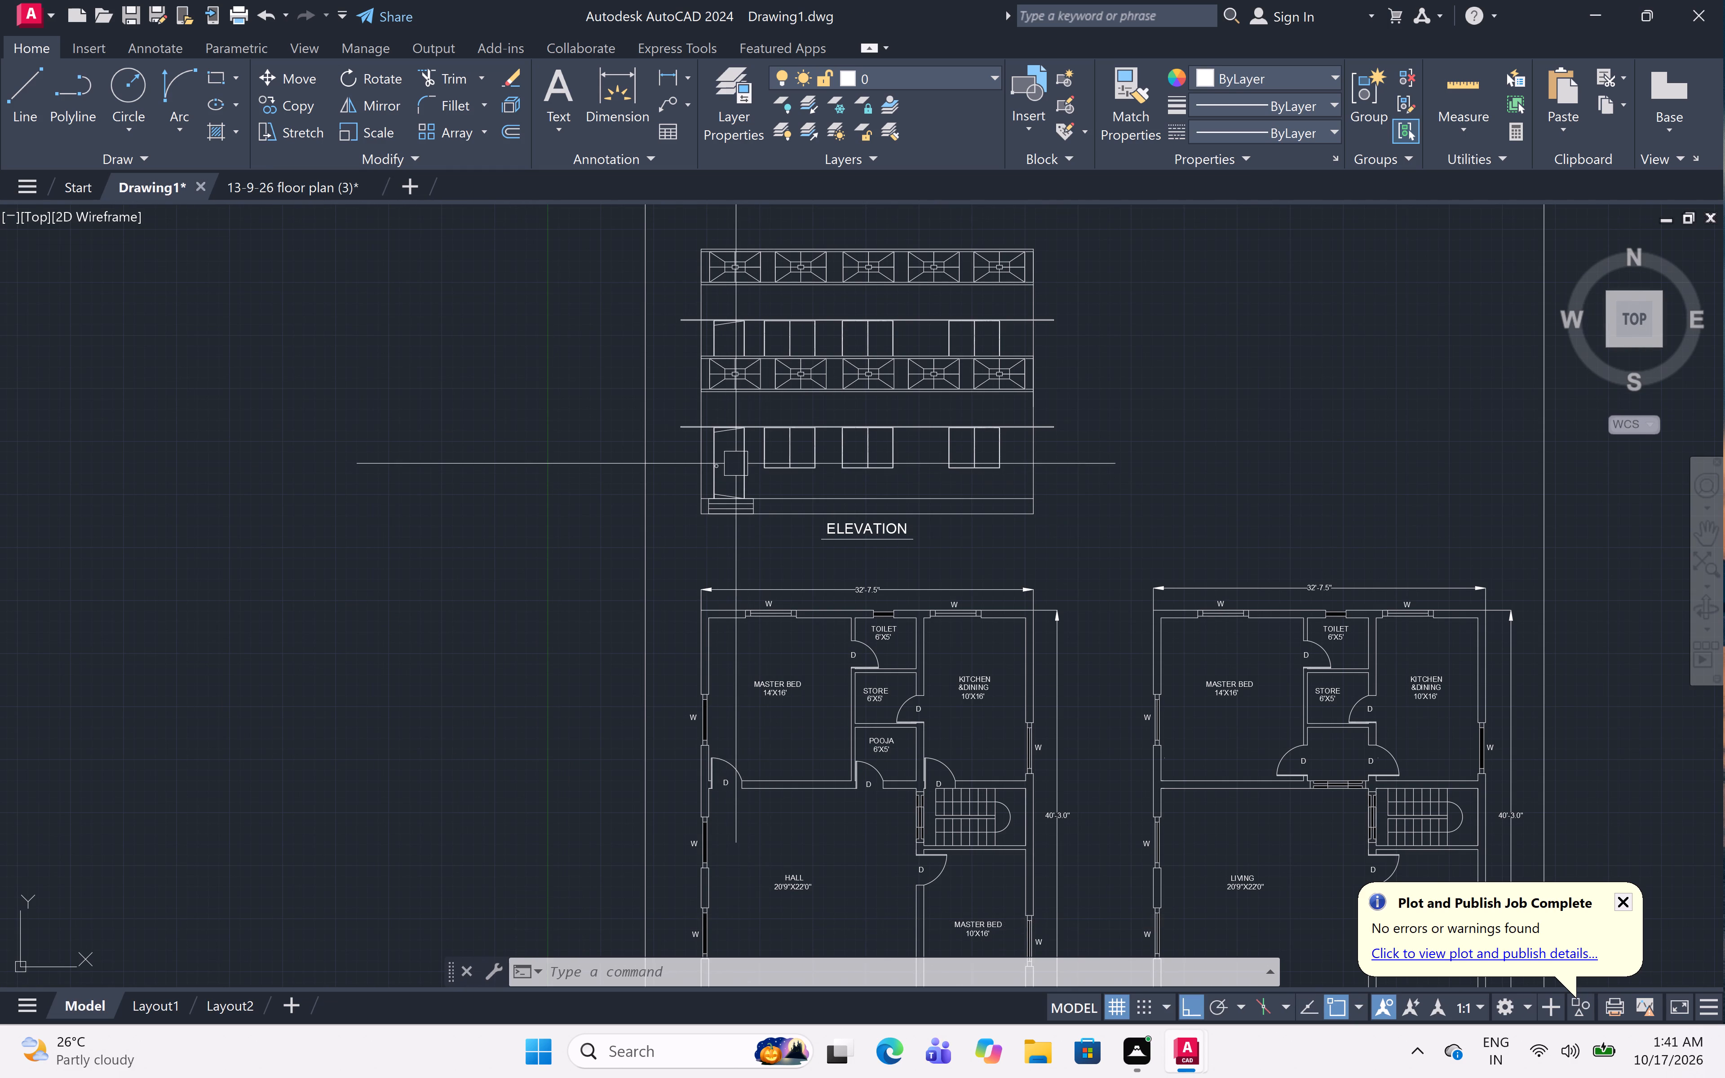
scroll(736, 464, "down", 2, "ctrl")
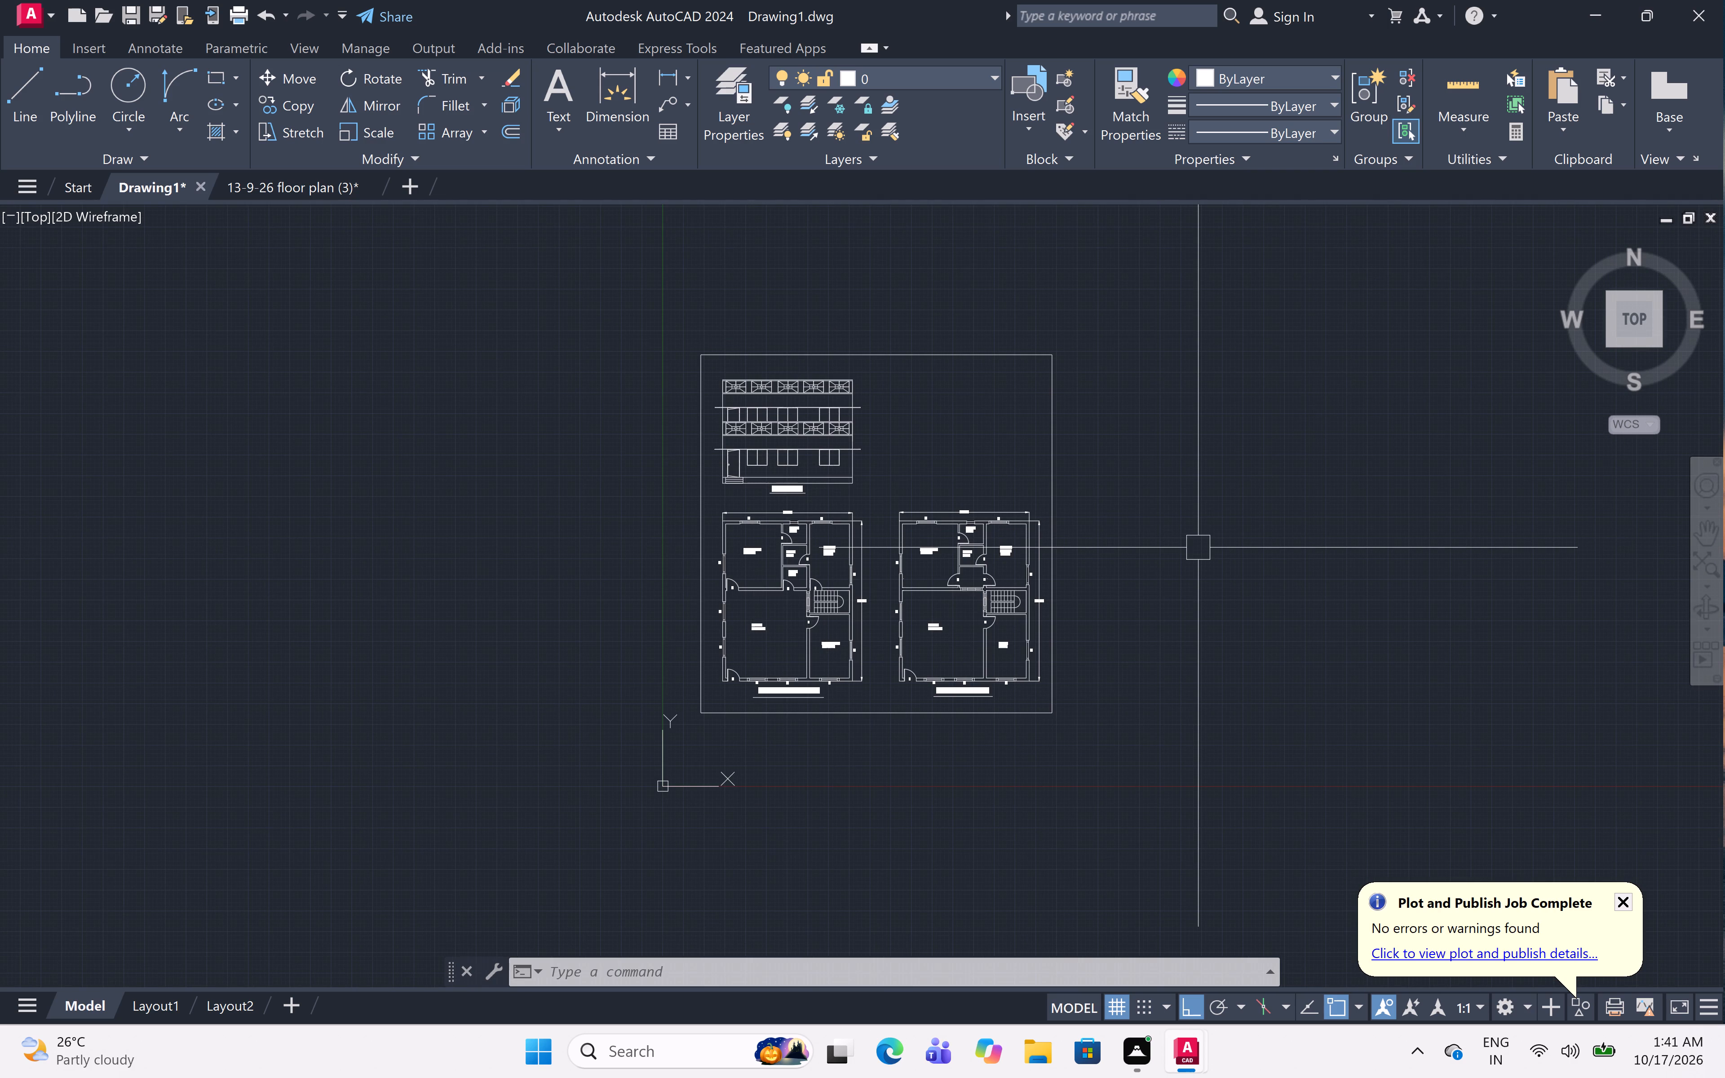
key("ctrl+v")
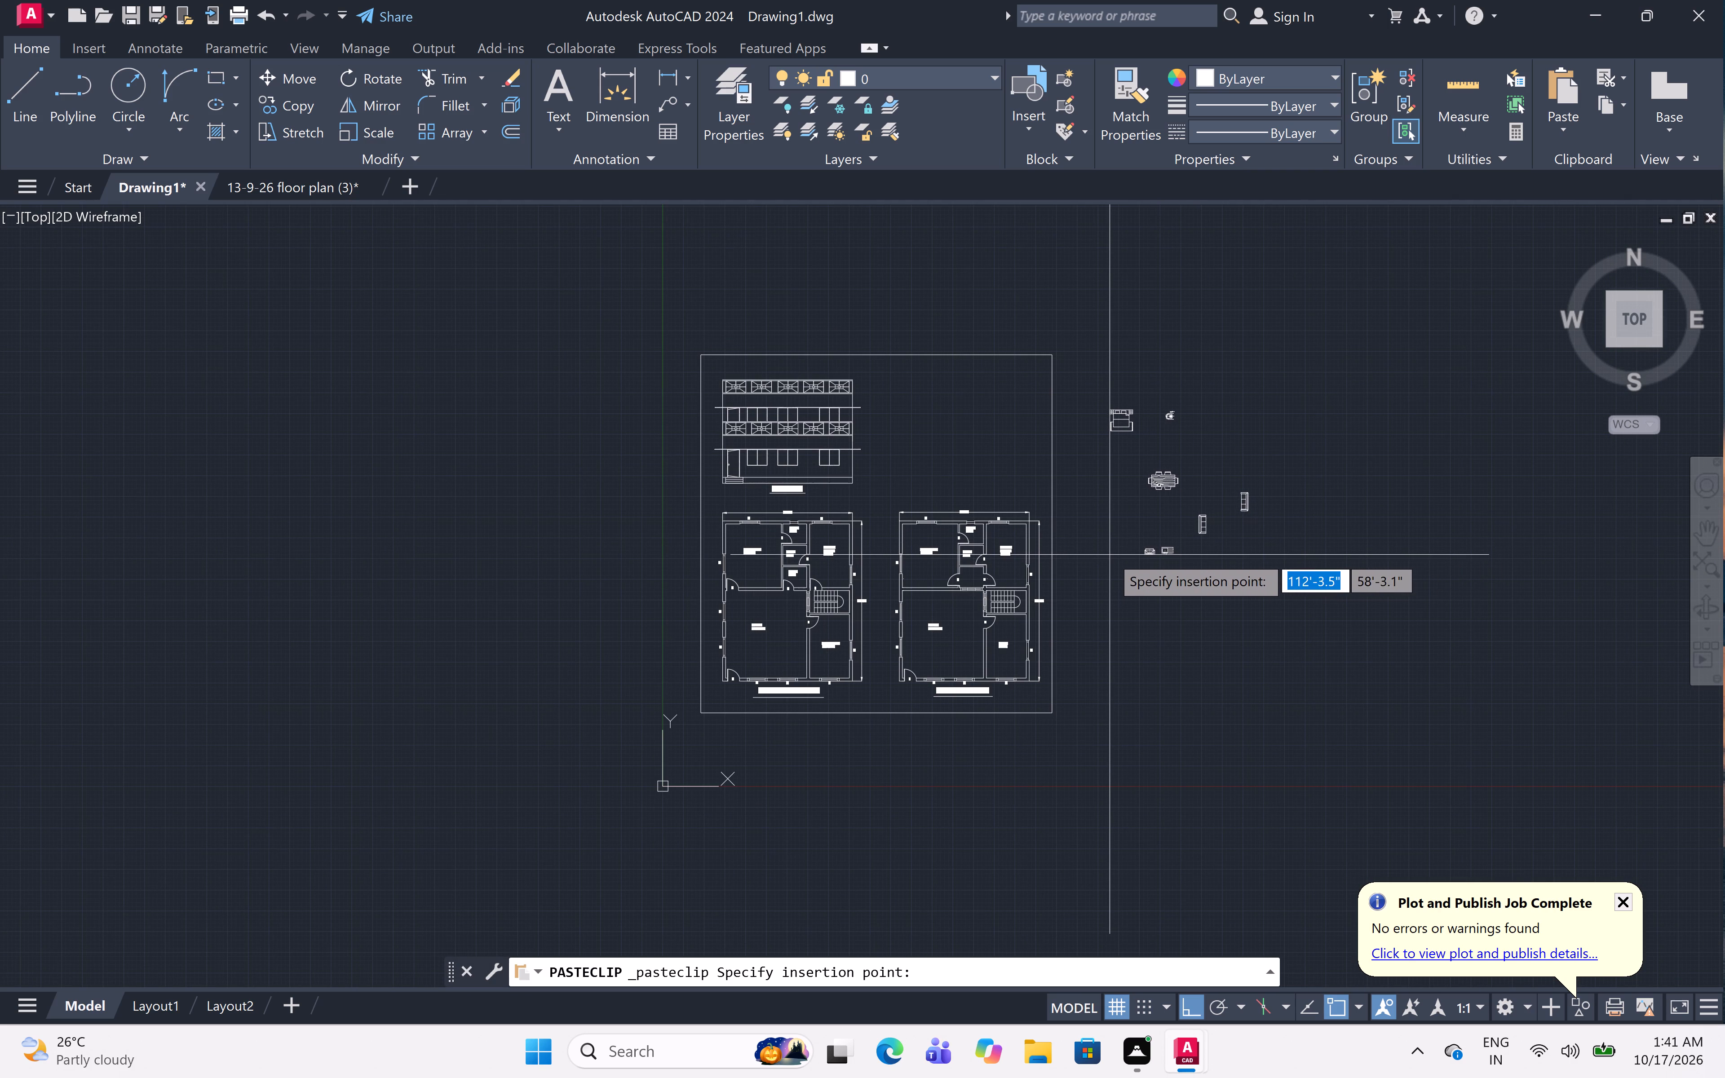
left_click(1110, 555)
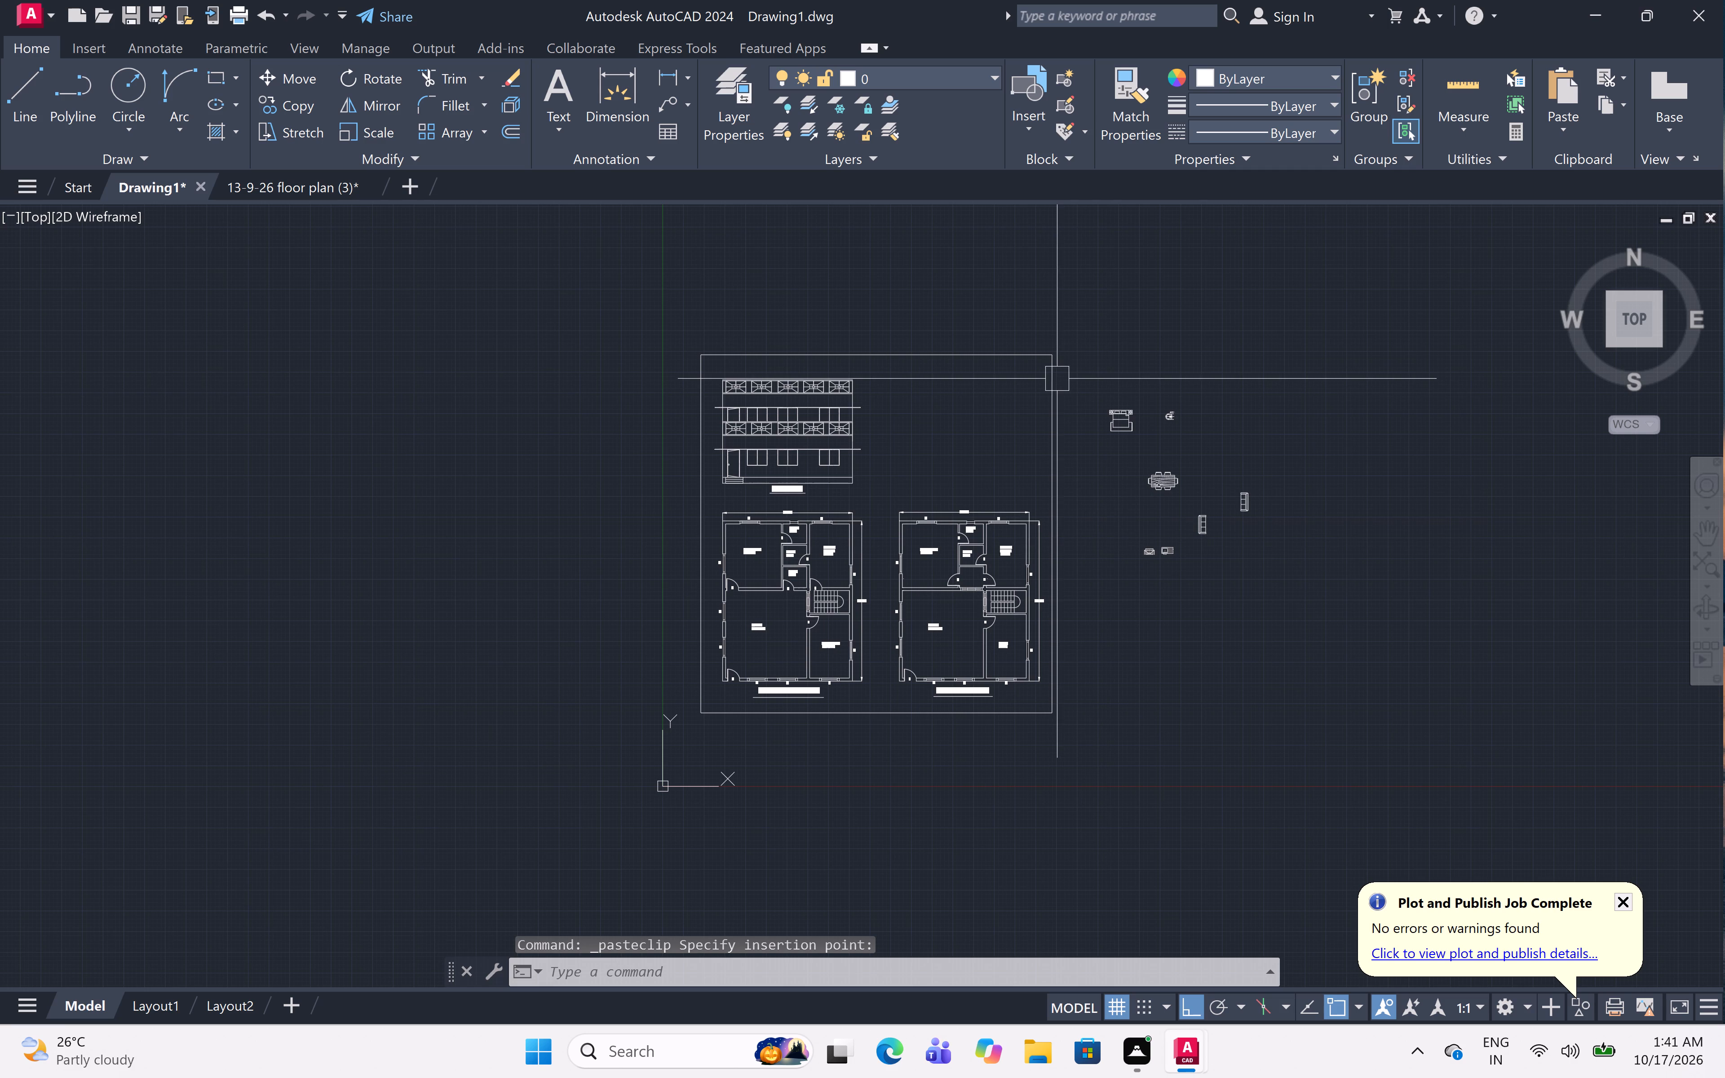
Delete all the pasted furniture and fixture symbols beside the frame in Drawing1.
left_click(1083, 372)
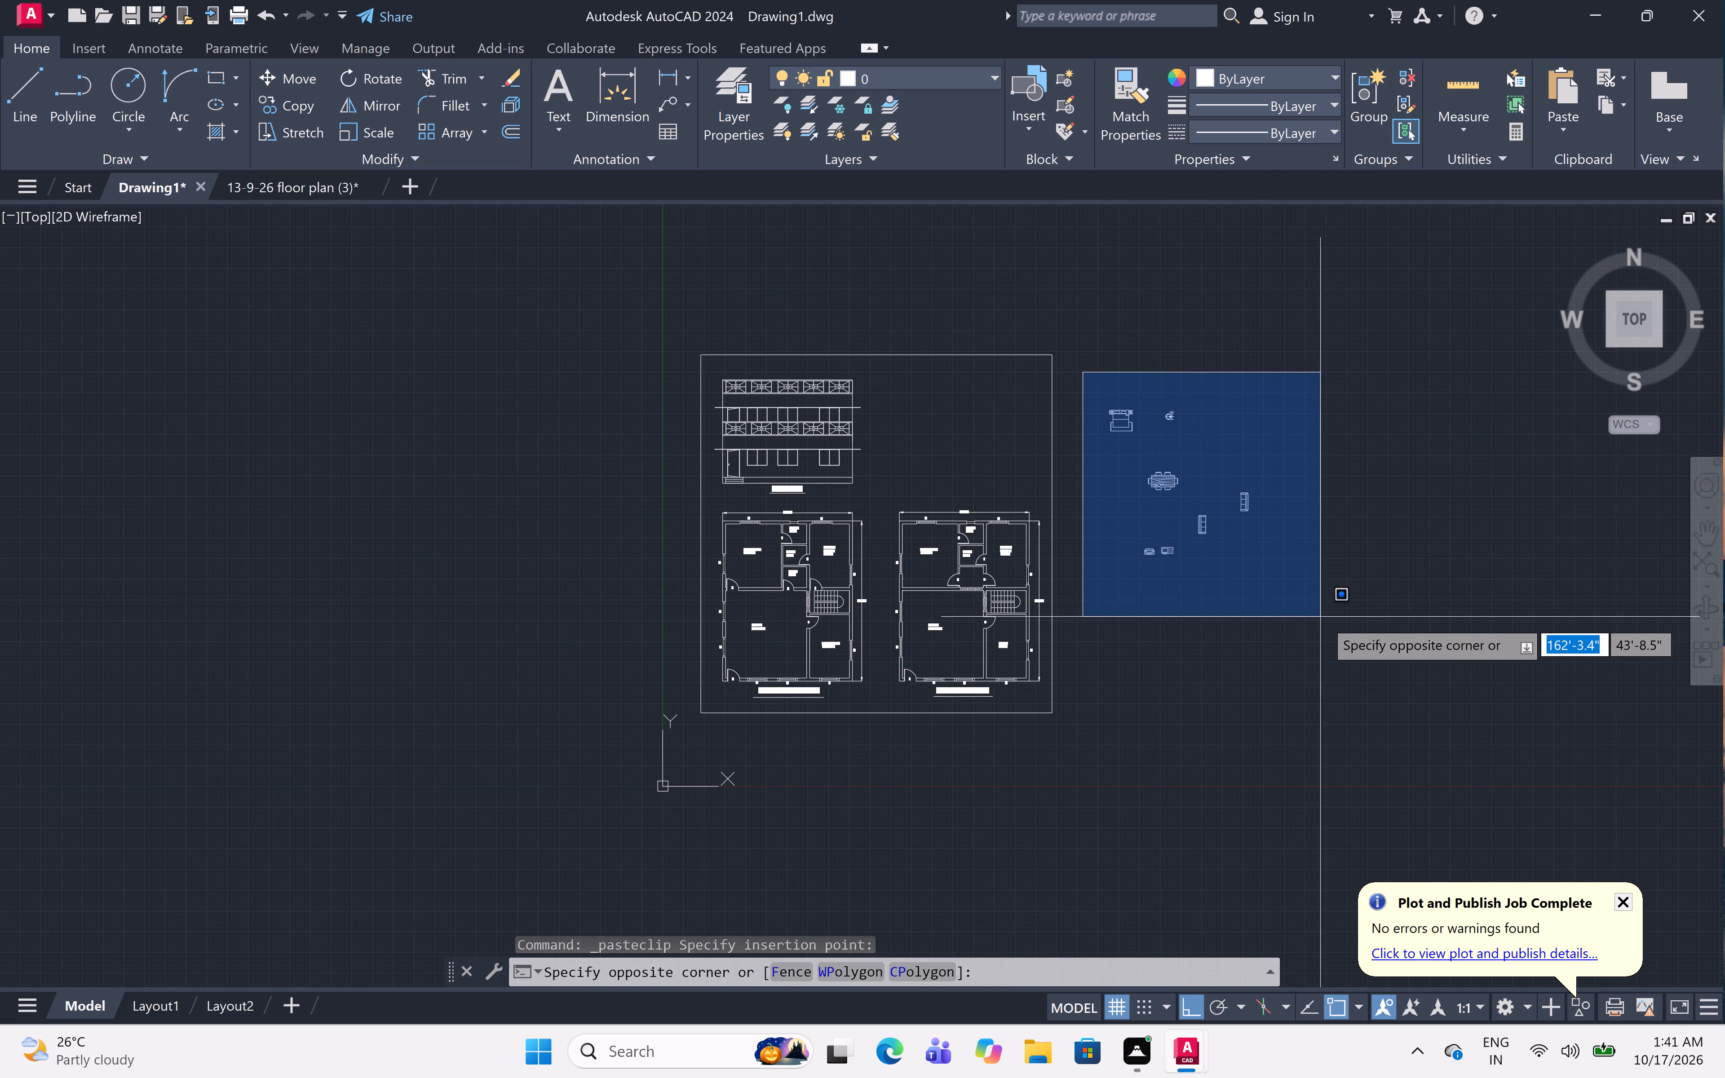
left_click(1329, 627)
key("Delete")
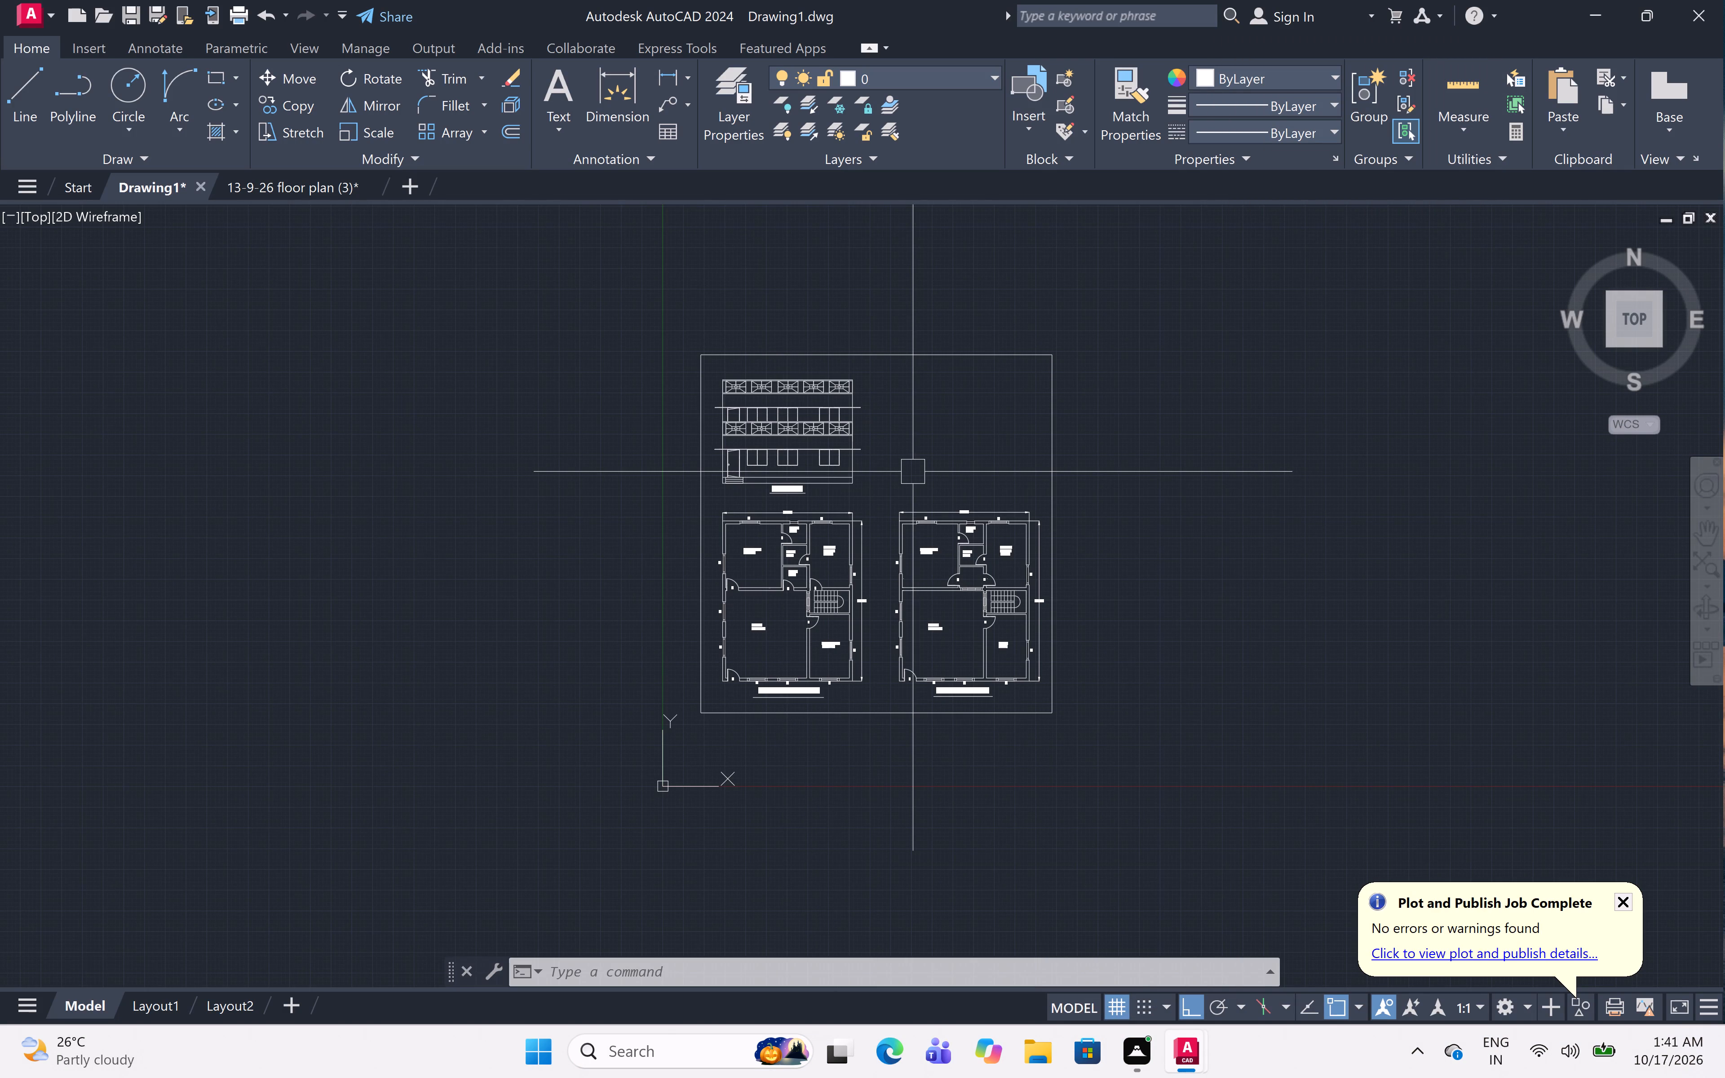
Move the STORE 6'X5' label on the ground floor plan about 5.2 inches horizontally to the right, toward the room's centre.
scroll(913, 472, "up", 1, "ctrl")
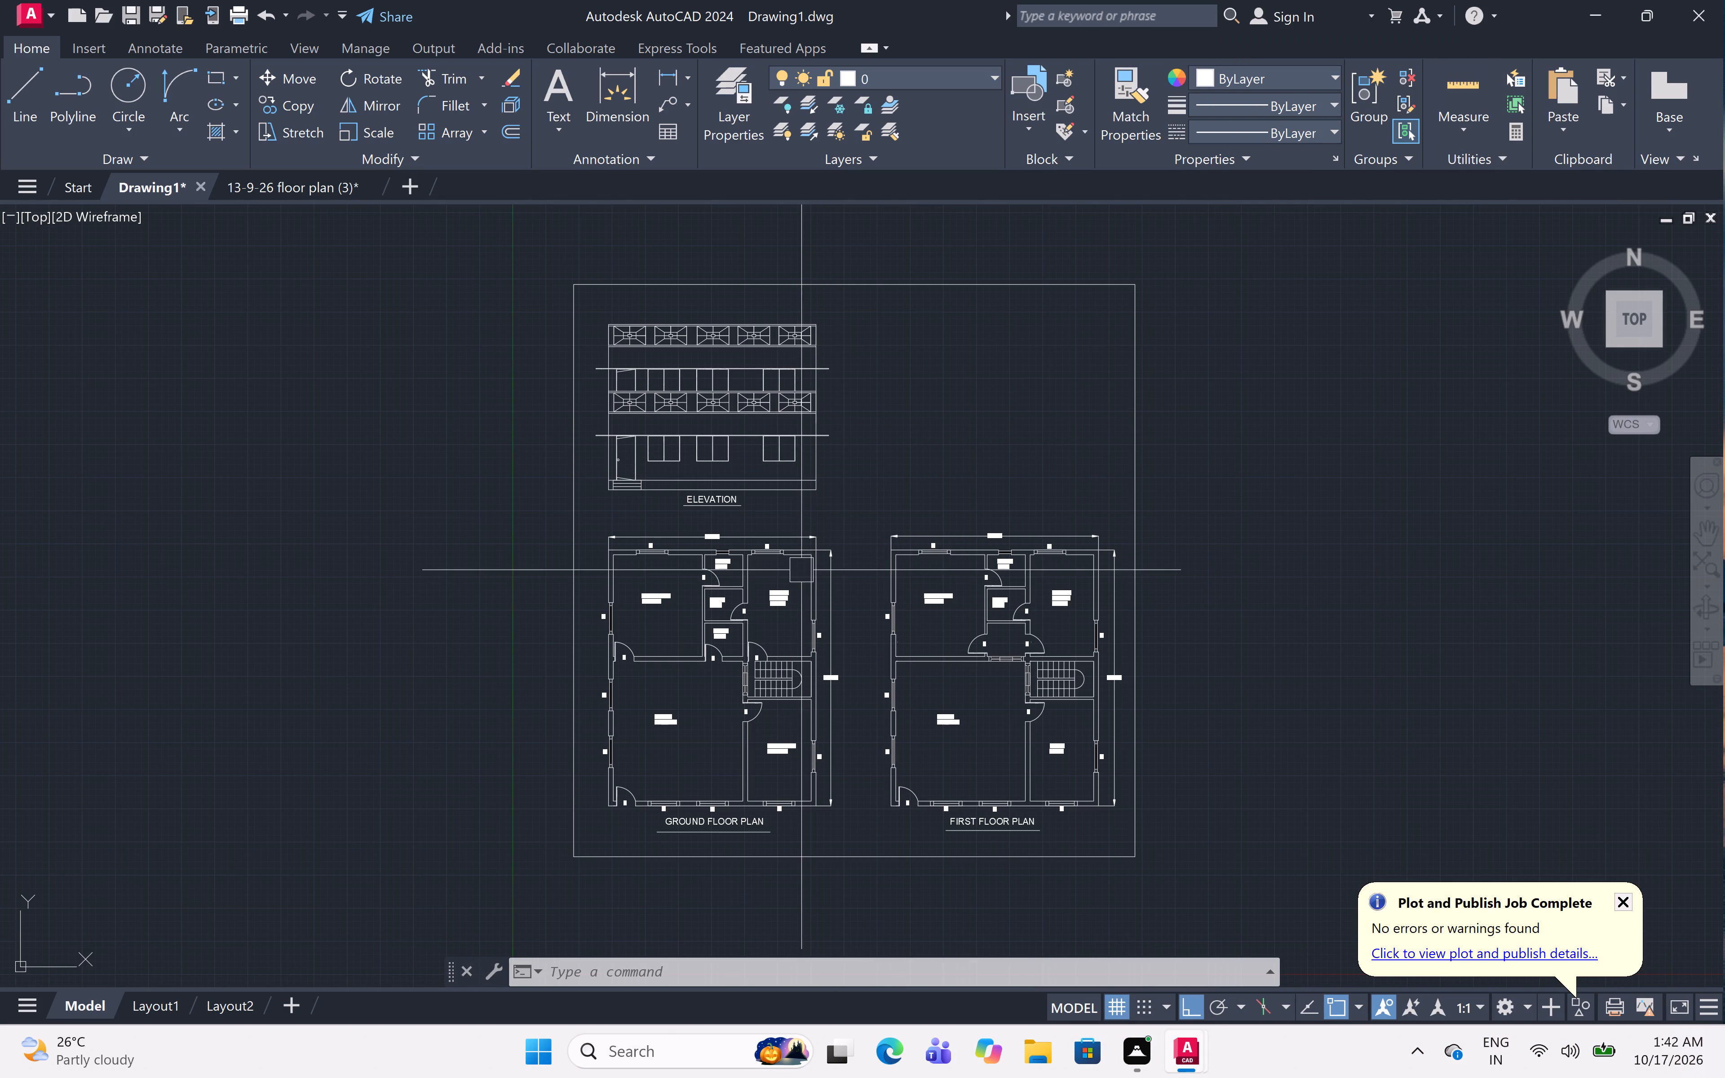
scroll(801, 570, "up", 4, "ctrl")
scroll(774, 507, "down", 2, "ctrl")
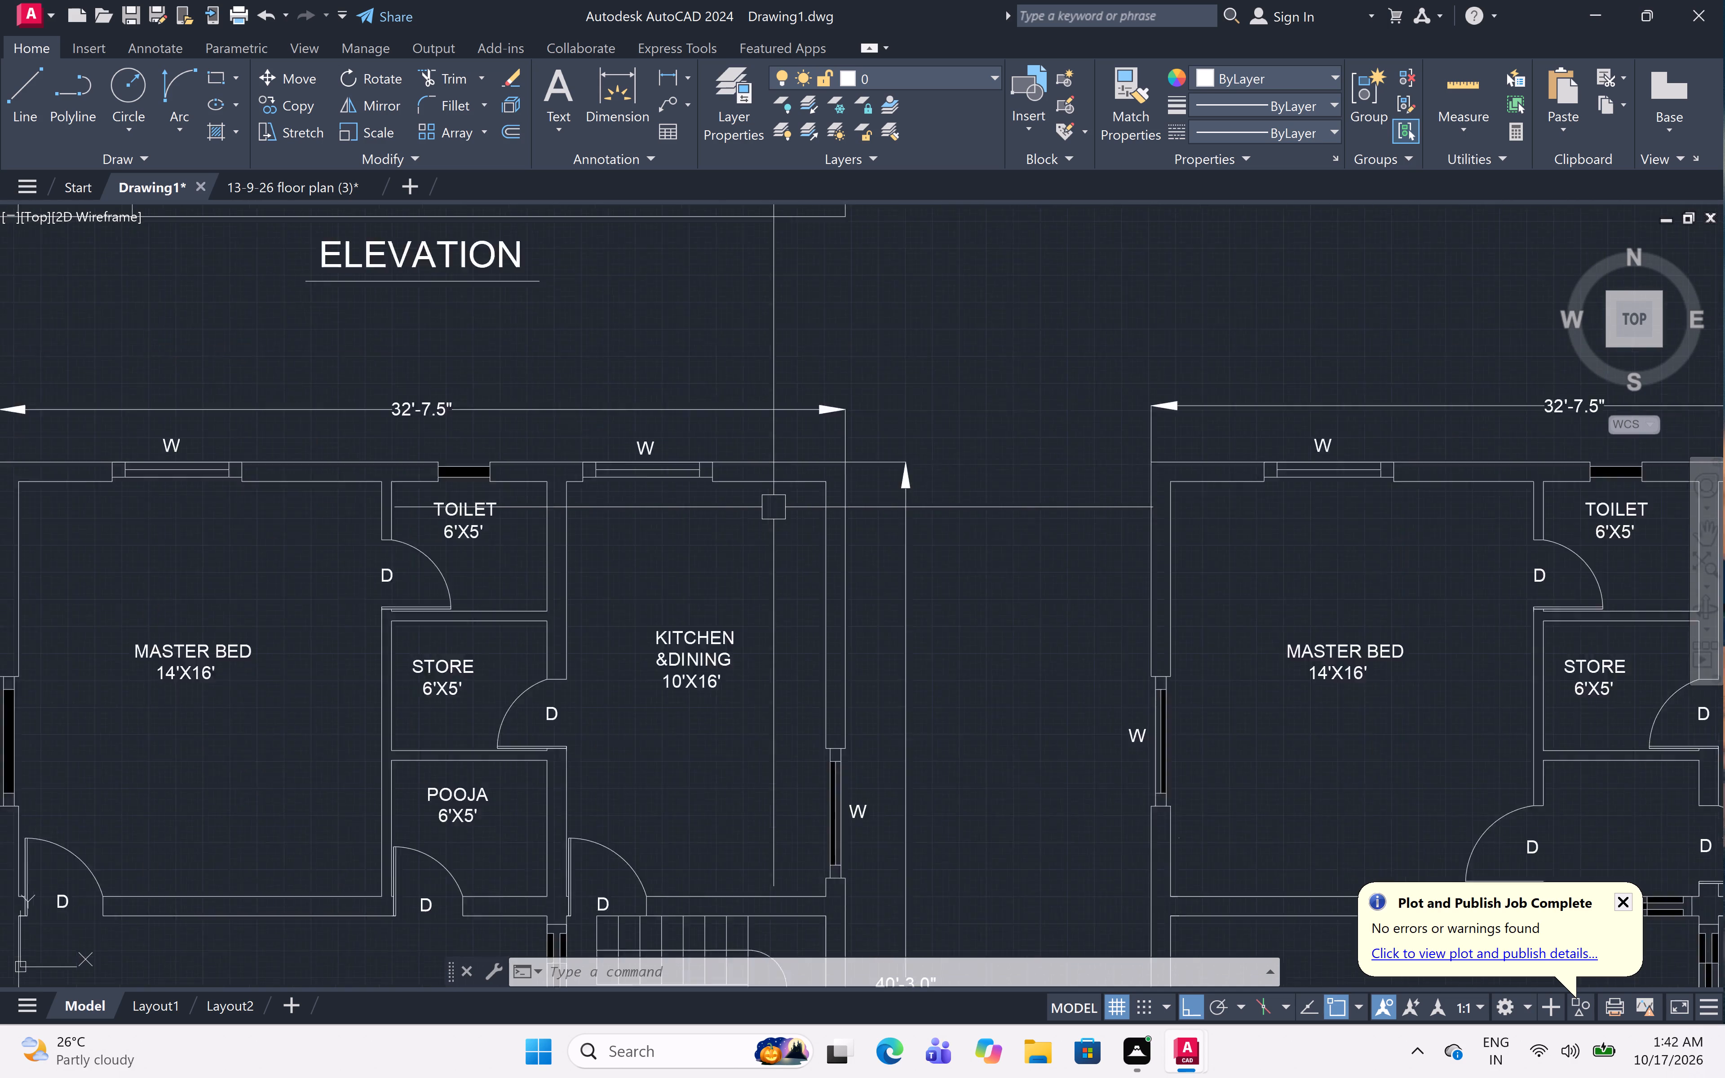
scroll(774, 507, "down", 2, "ctrl")
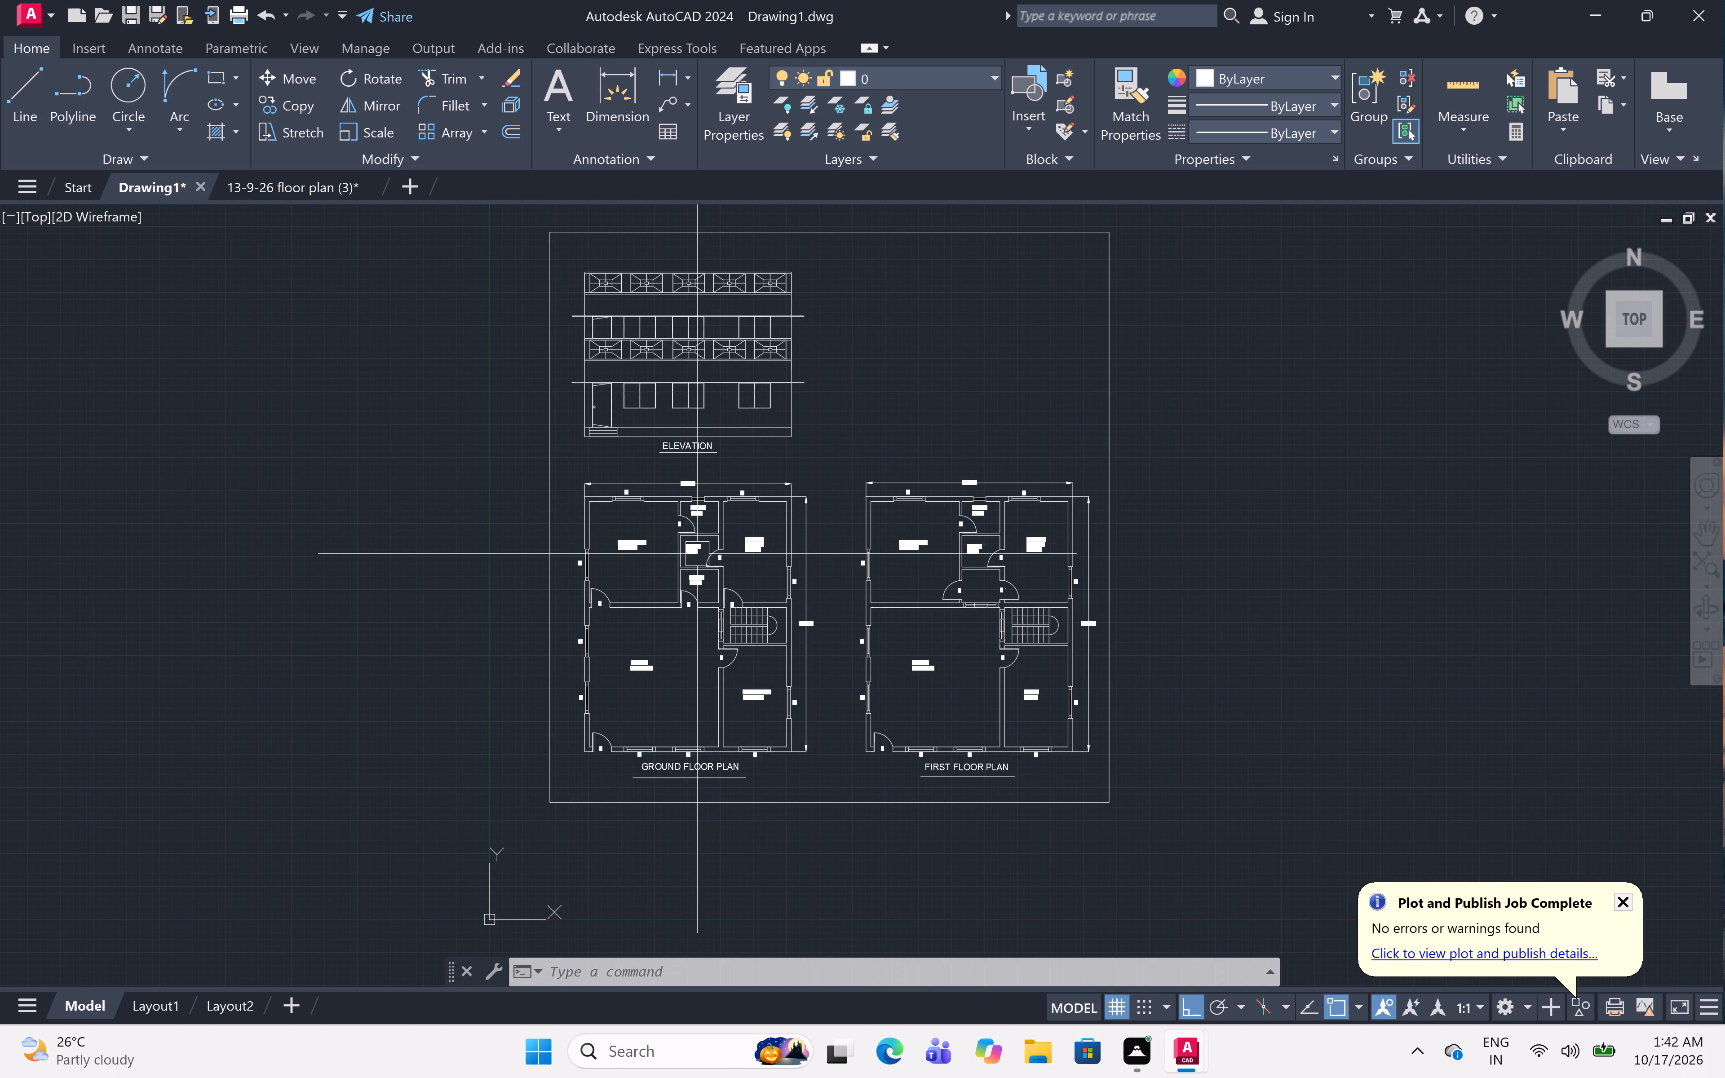
scroll(698, 554, "up", 5, "ctrl")
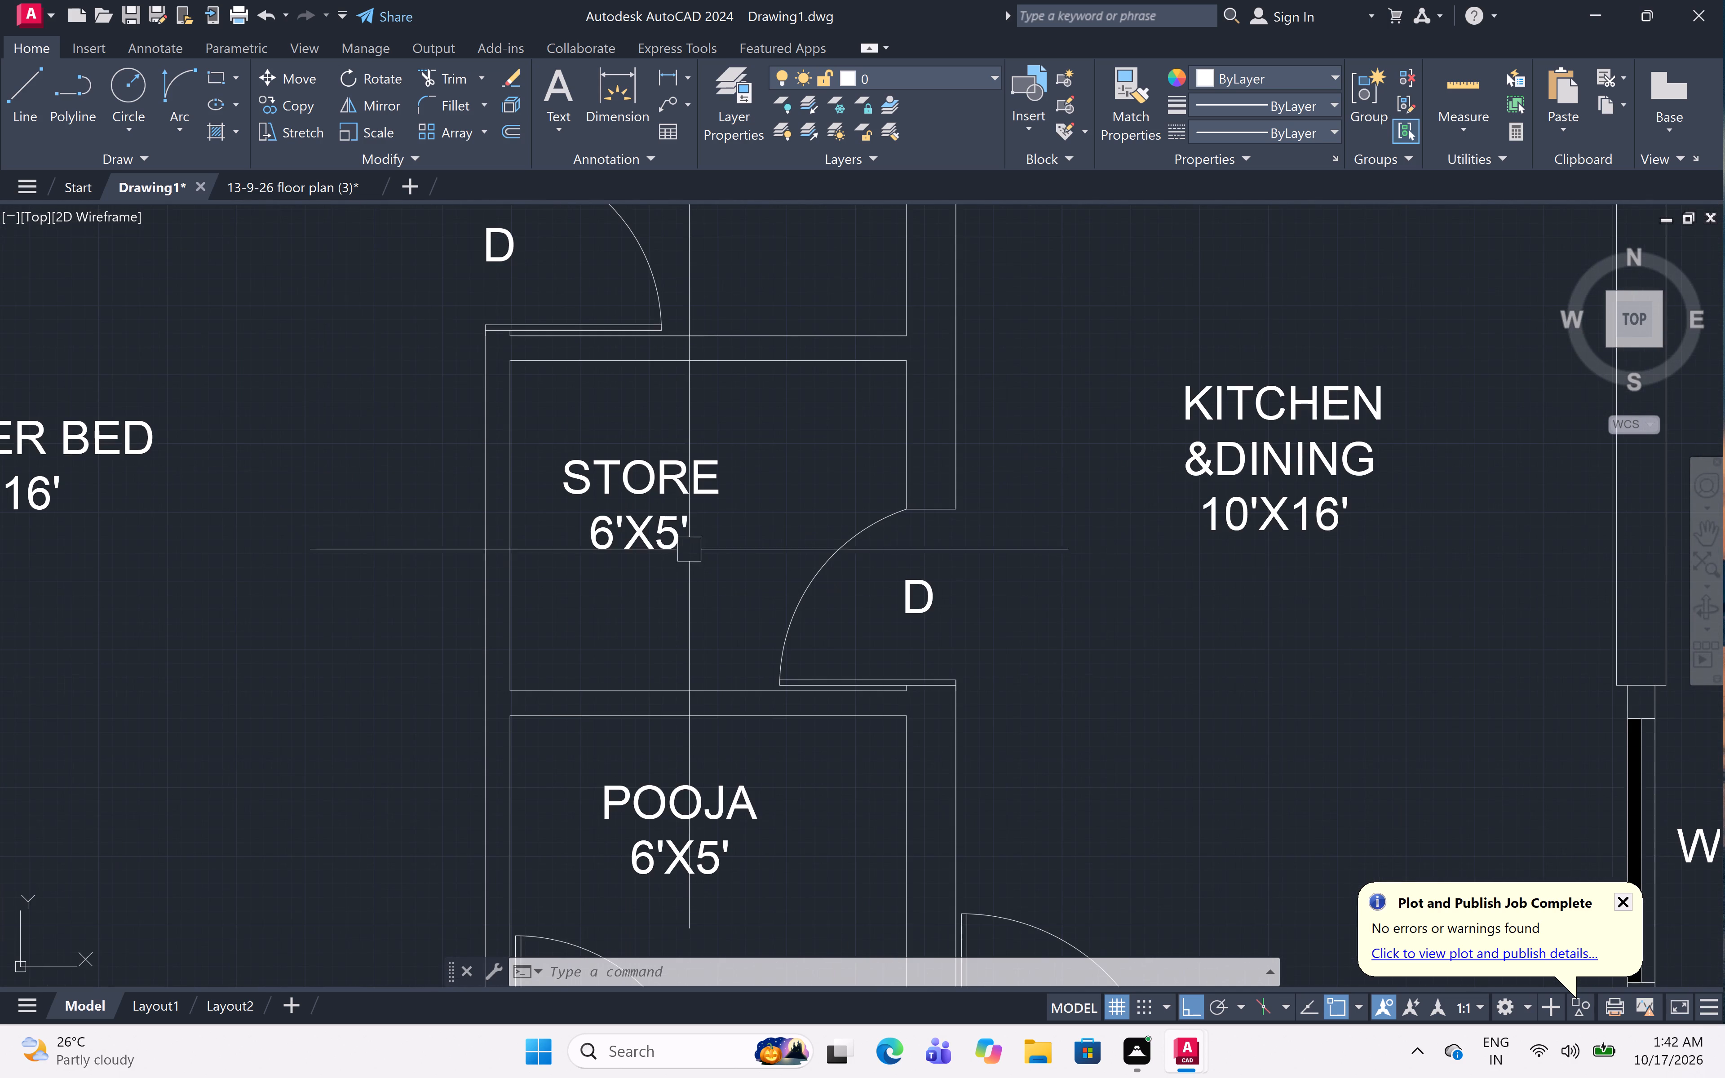
left_click(641, 529)
type("M")
key("space")
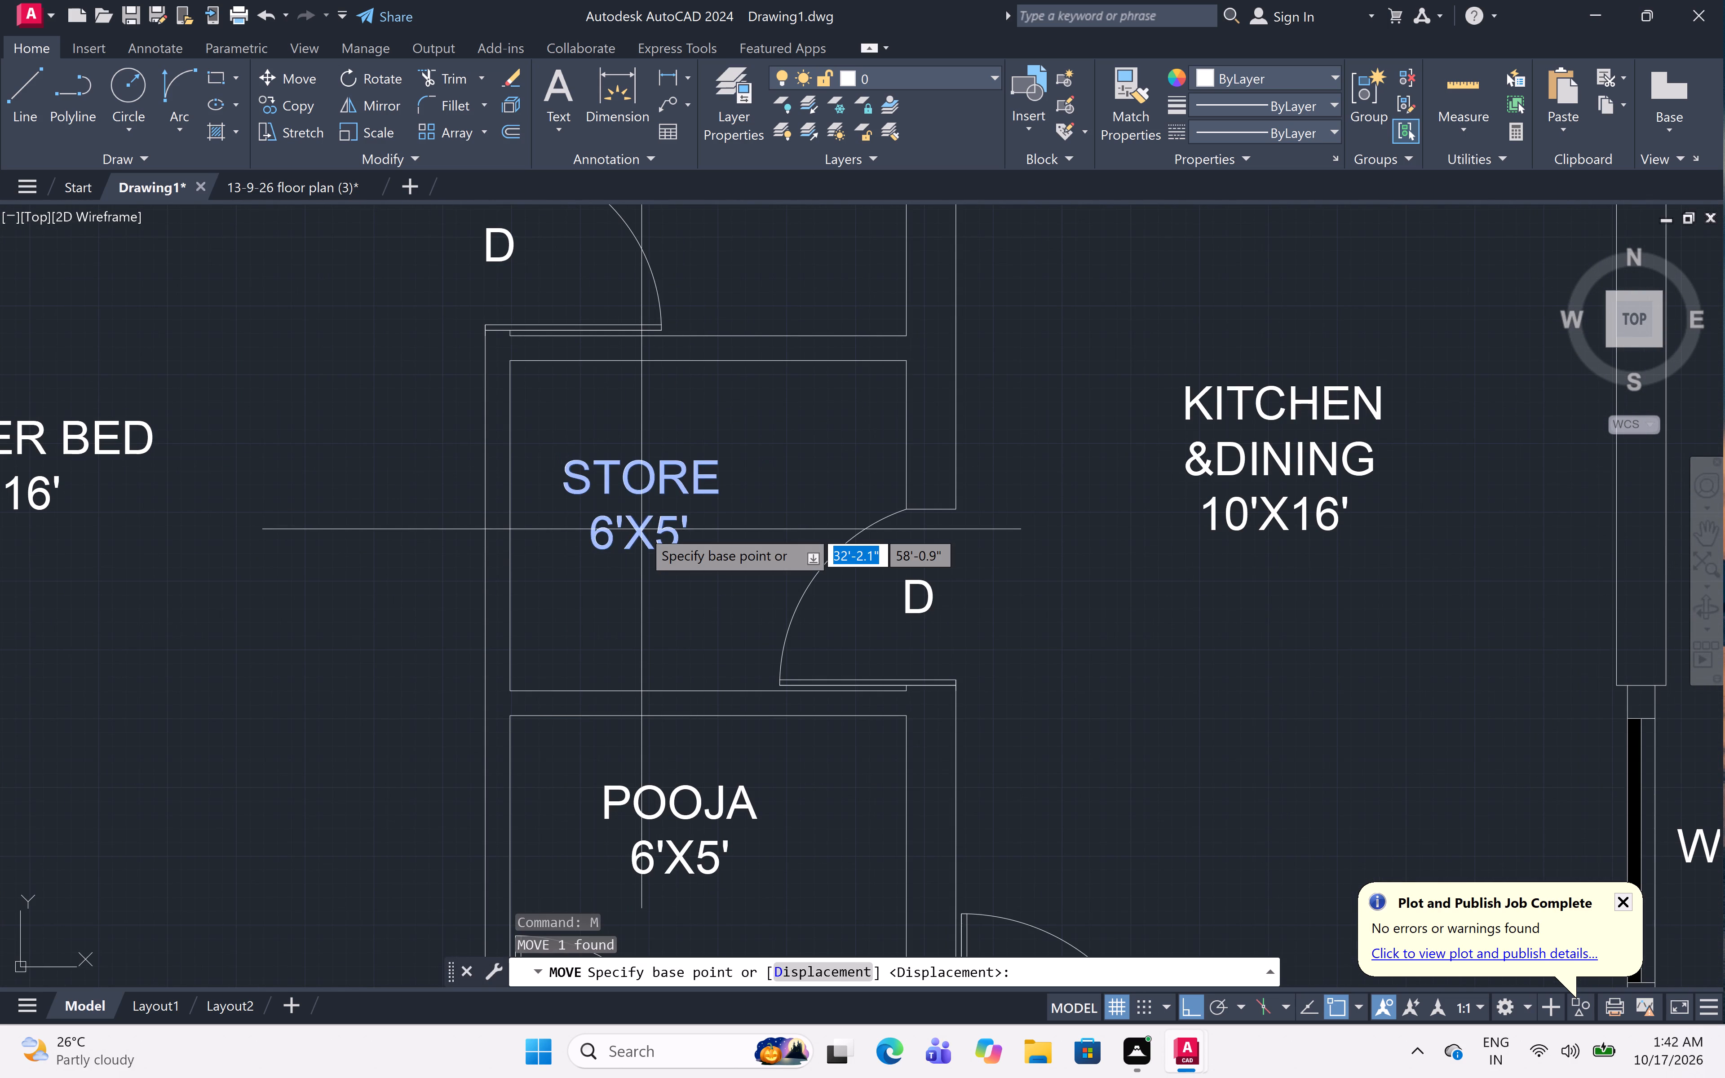
left_click(640, 529)
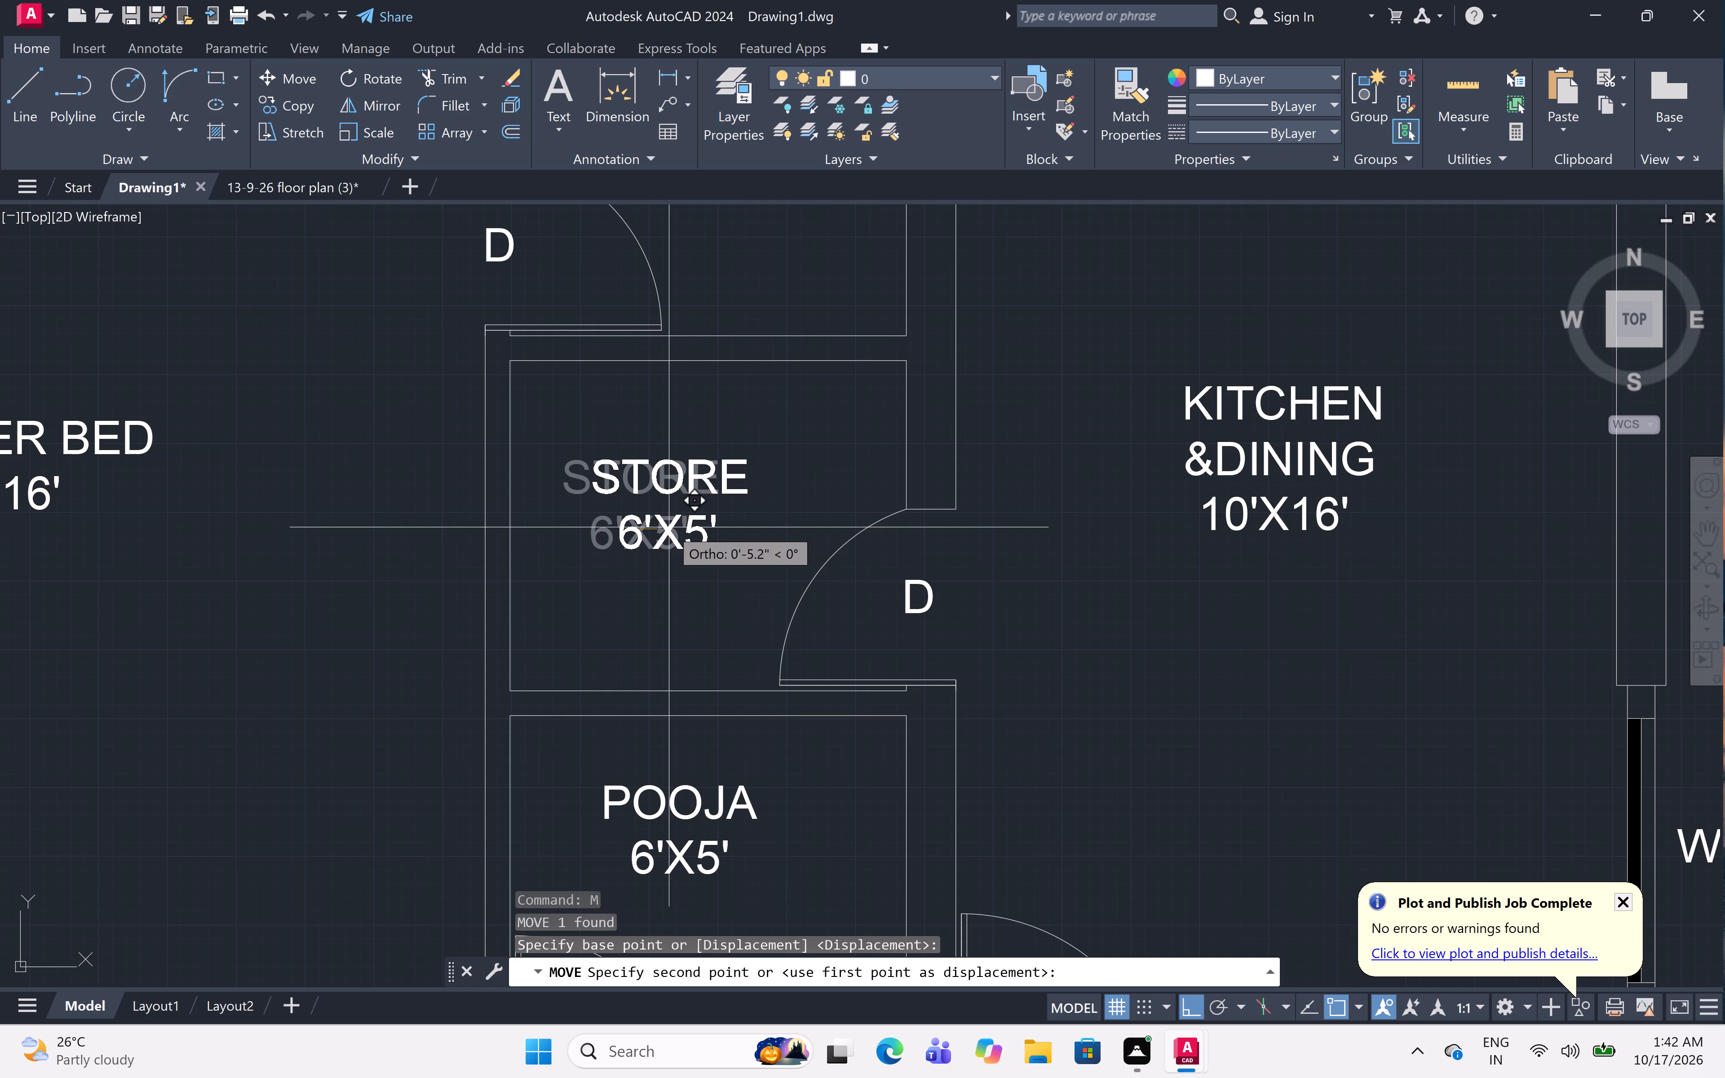
left_click(669, 527)
scroll(671, 566, "down", 5, "ctrl")
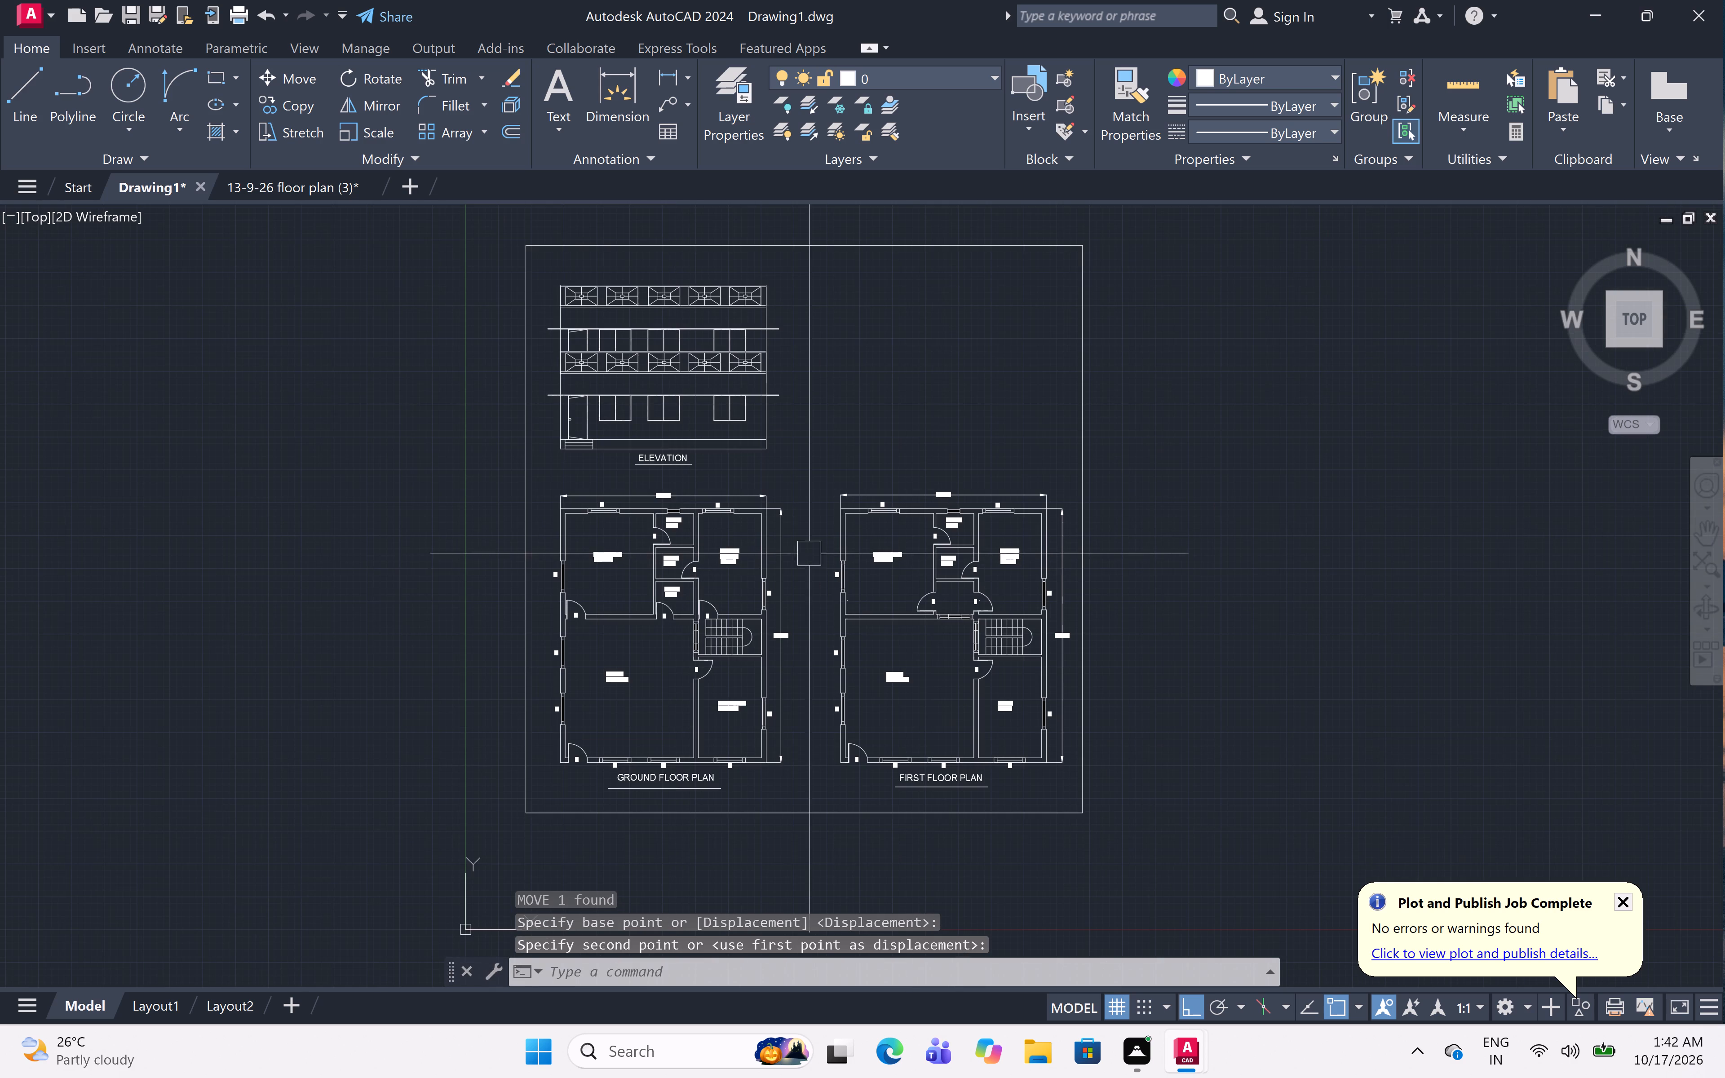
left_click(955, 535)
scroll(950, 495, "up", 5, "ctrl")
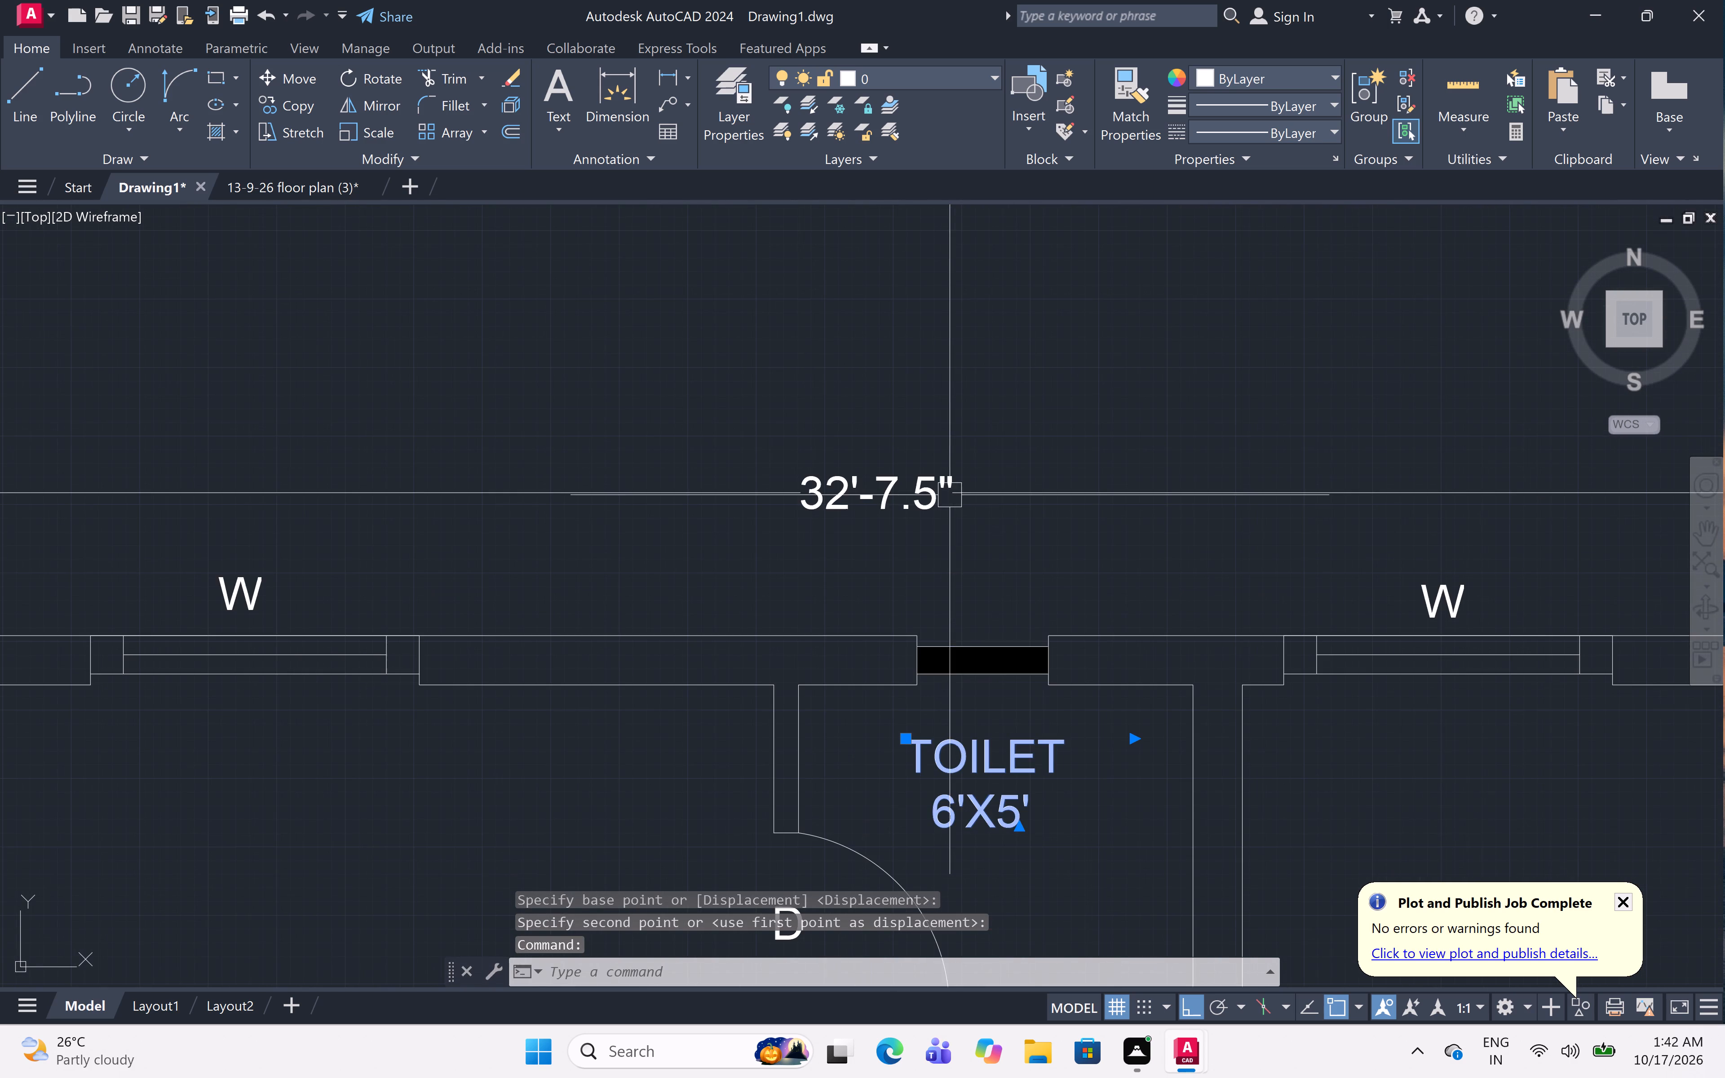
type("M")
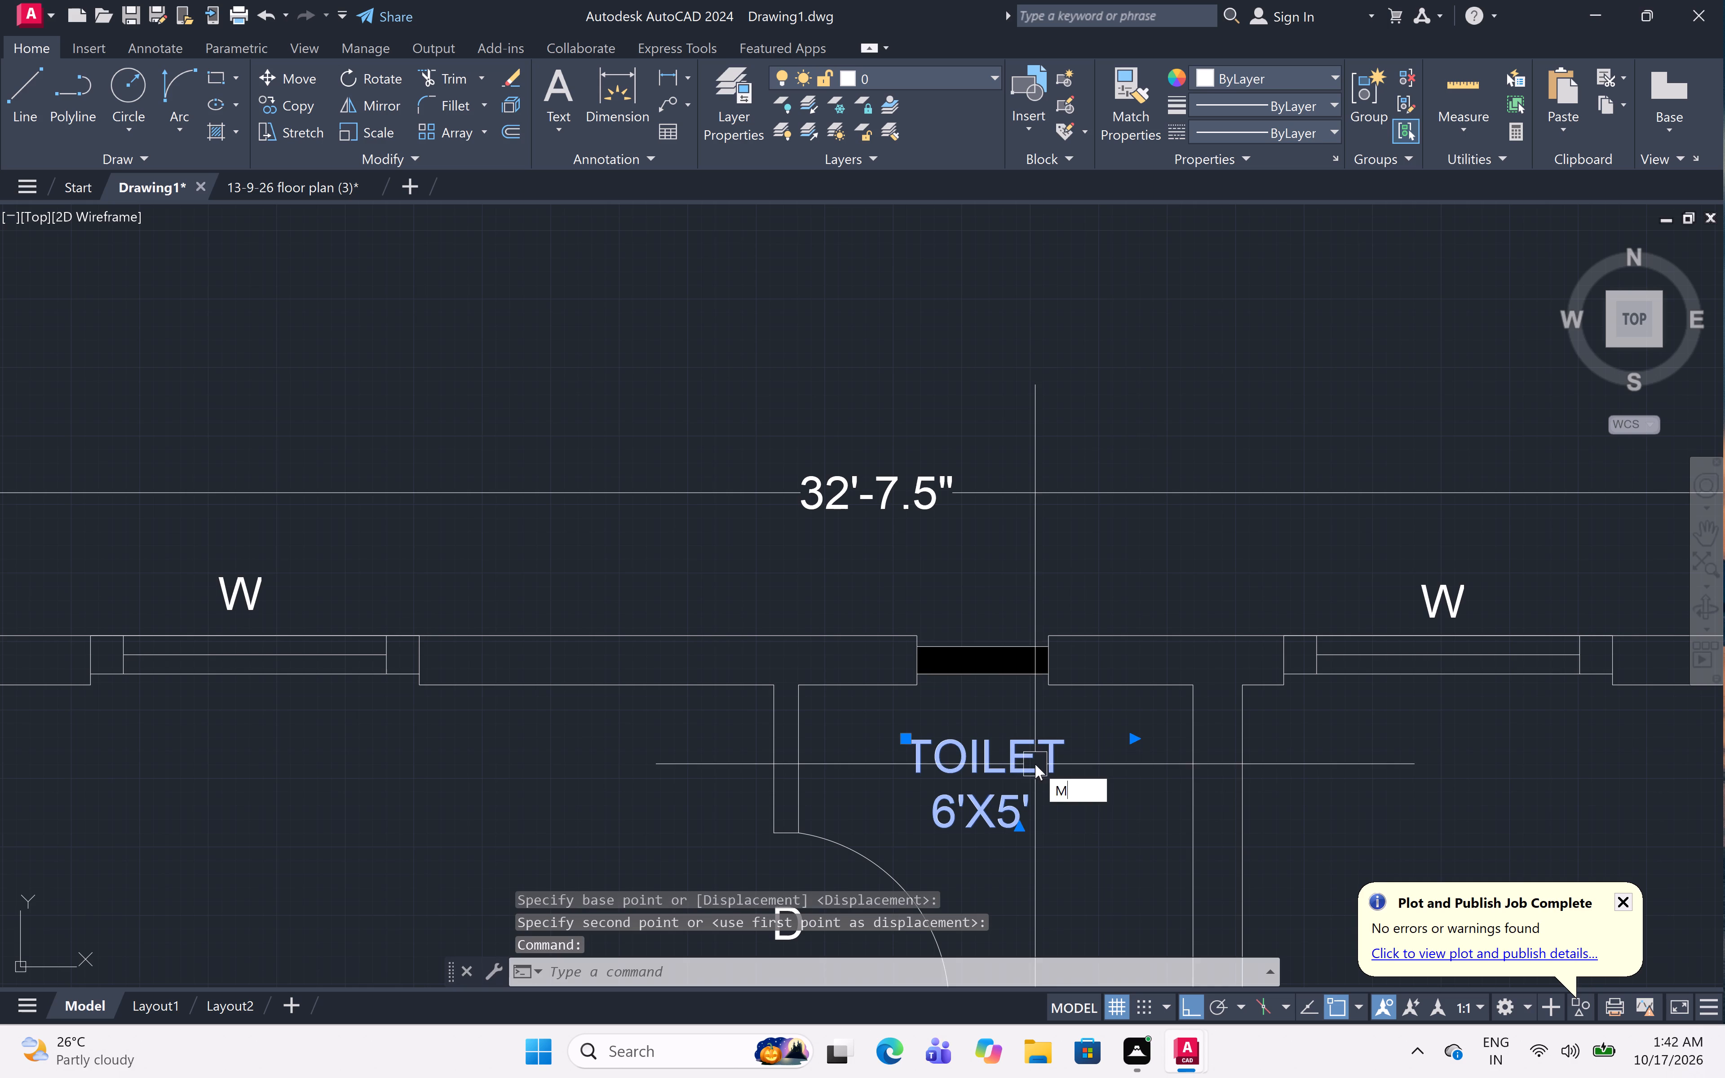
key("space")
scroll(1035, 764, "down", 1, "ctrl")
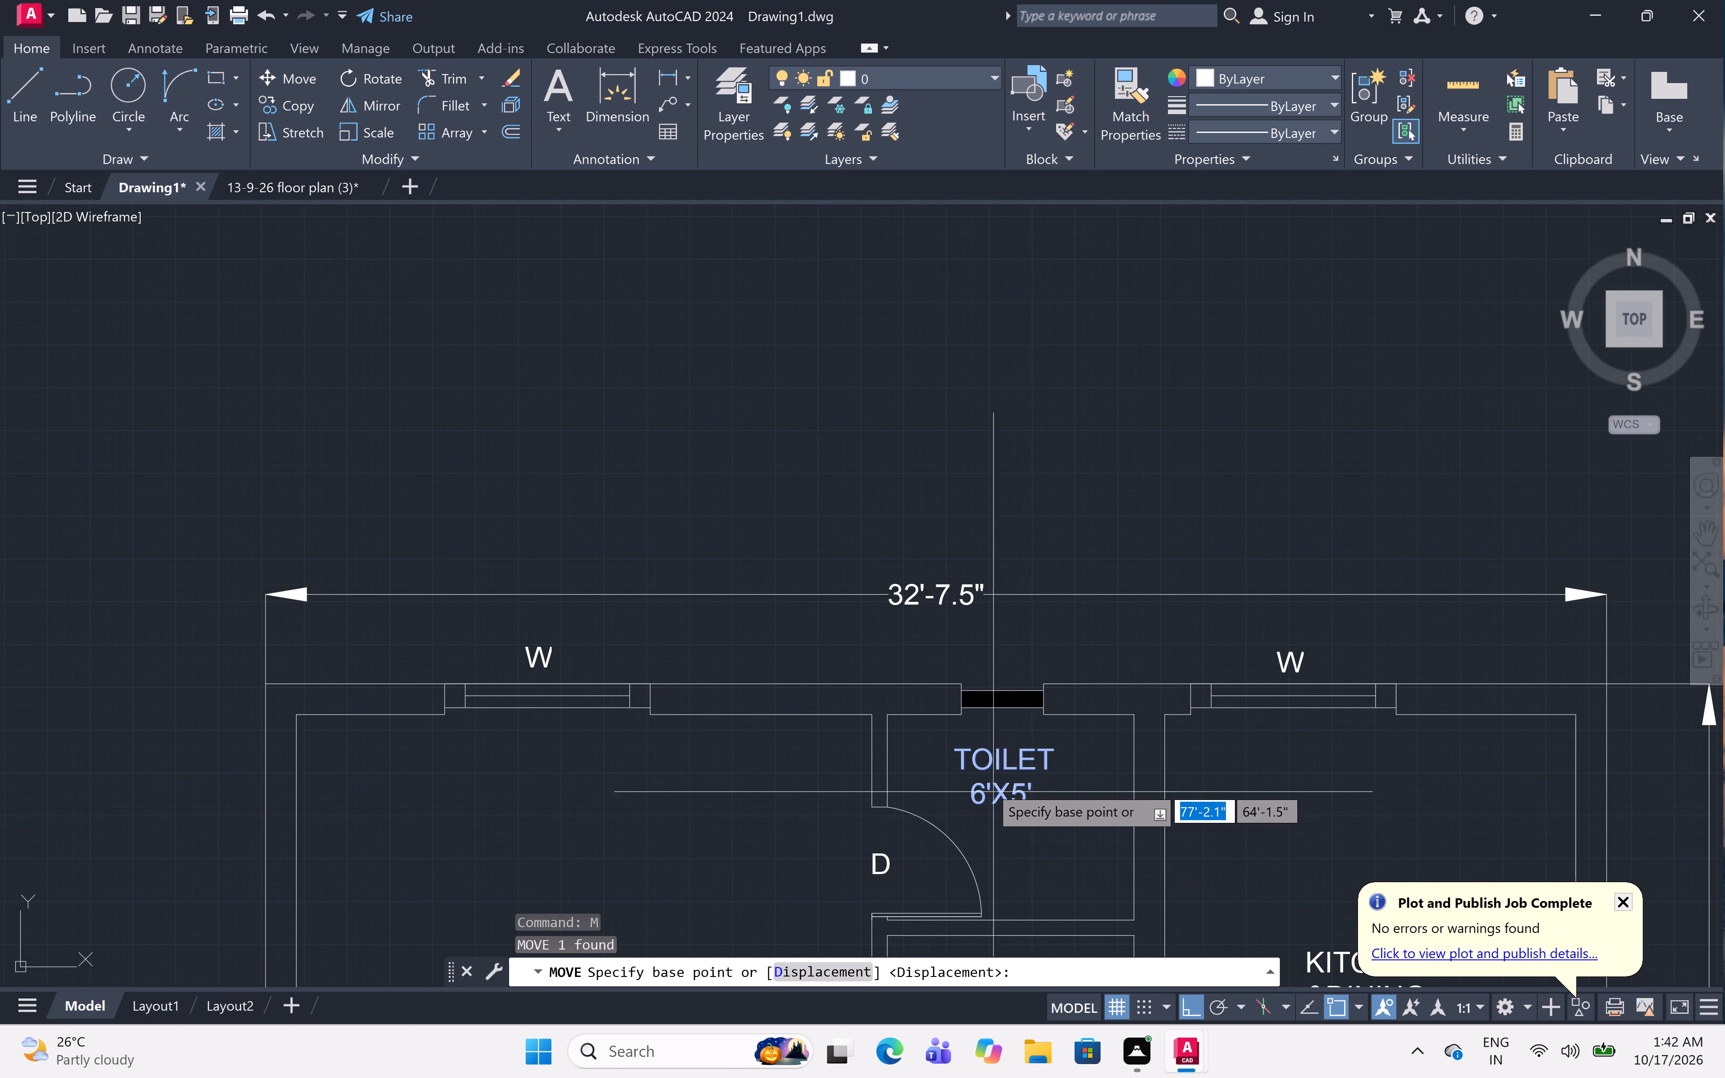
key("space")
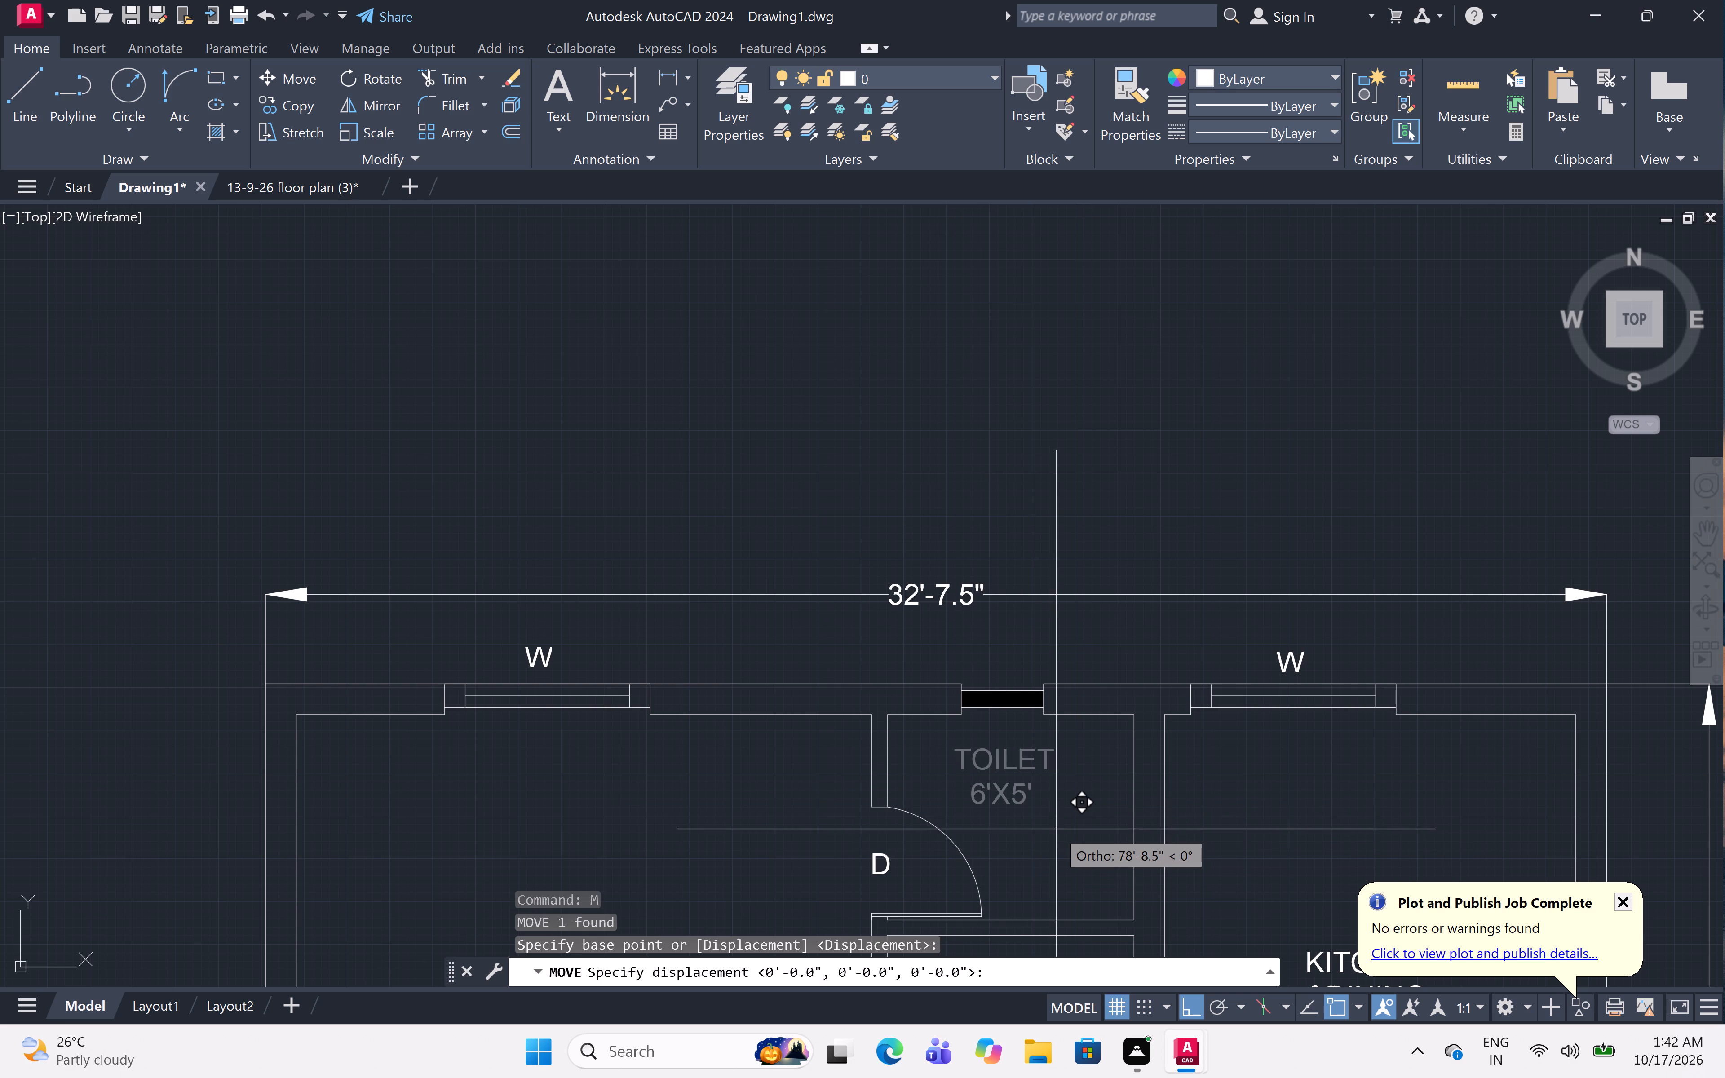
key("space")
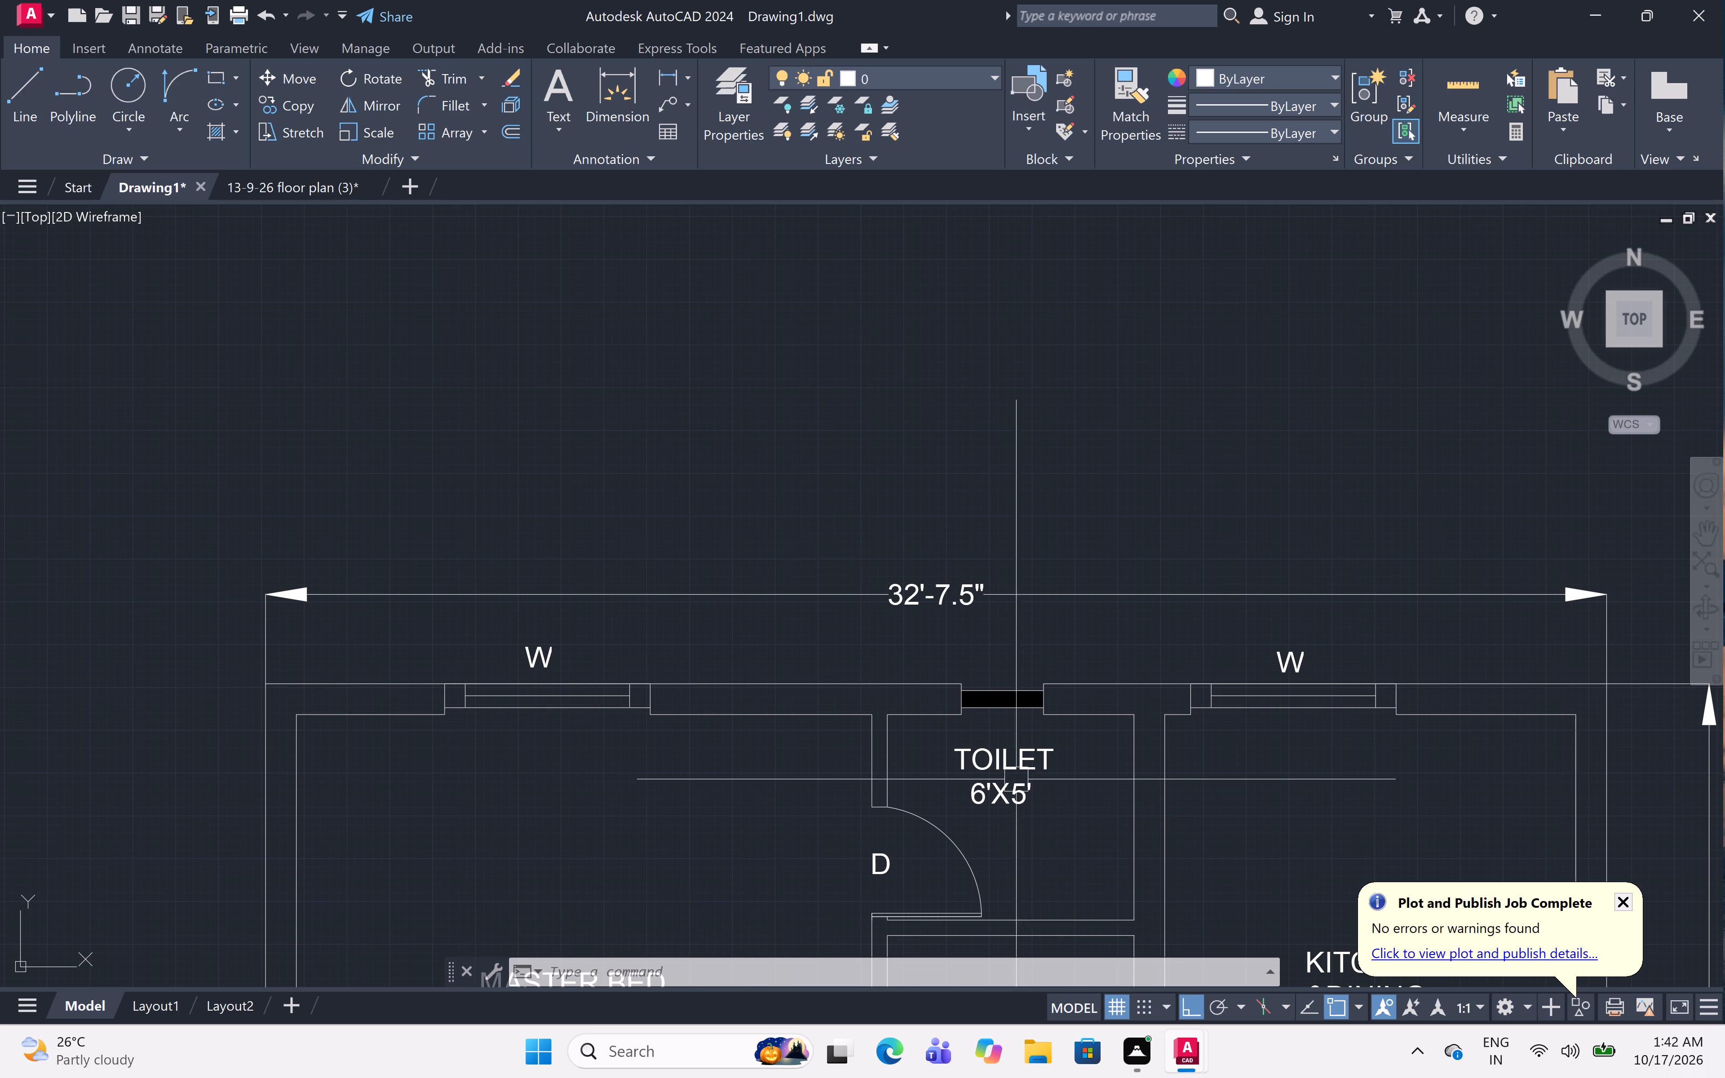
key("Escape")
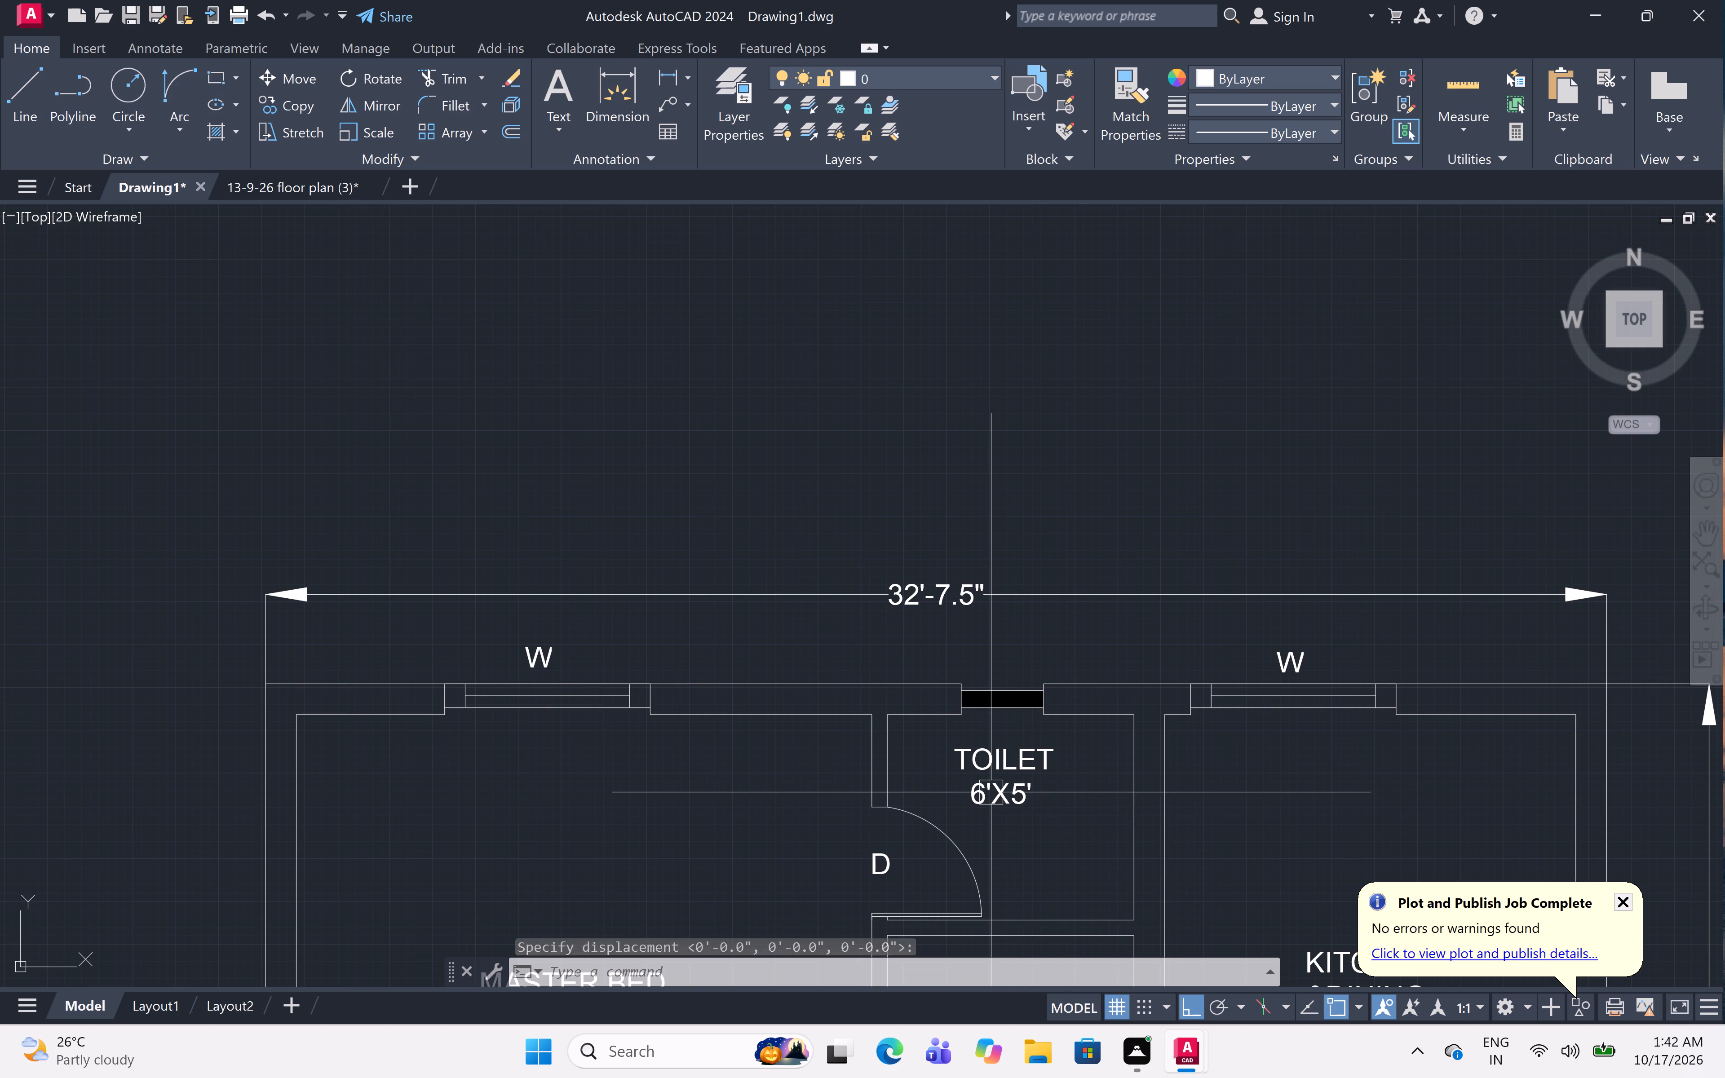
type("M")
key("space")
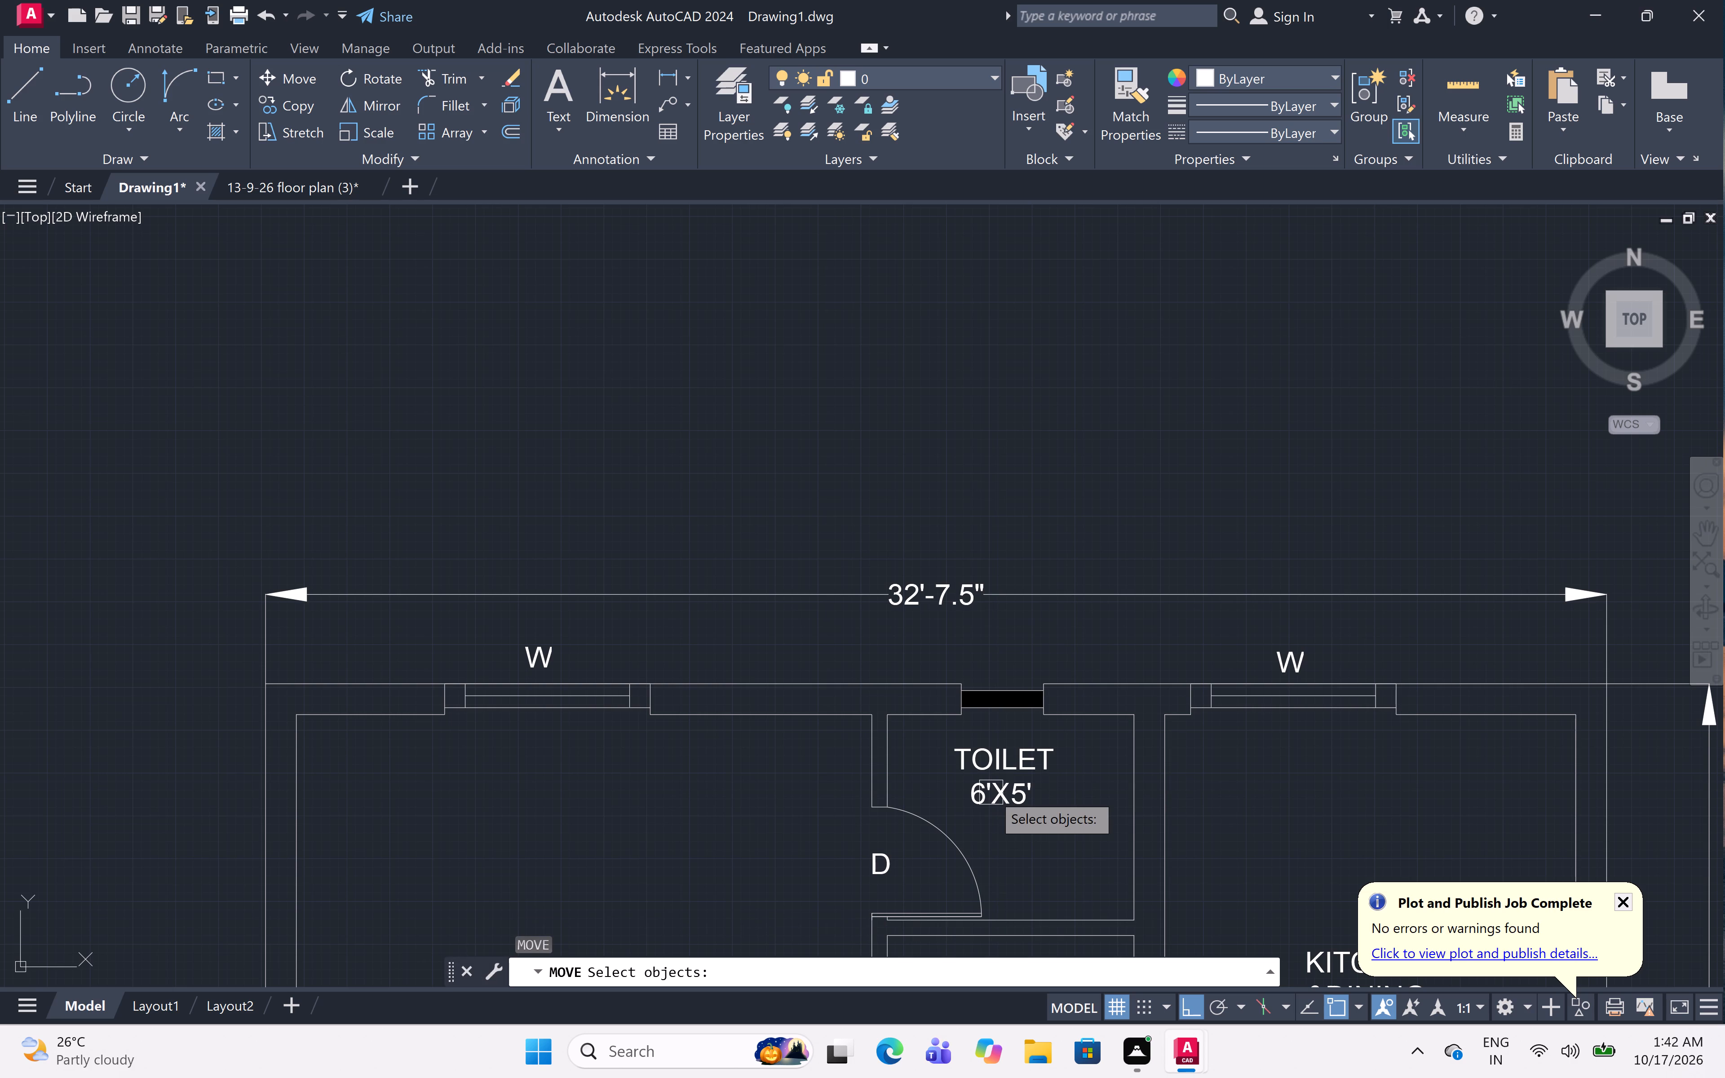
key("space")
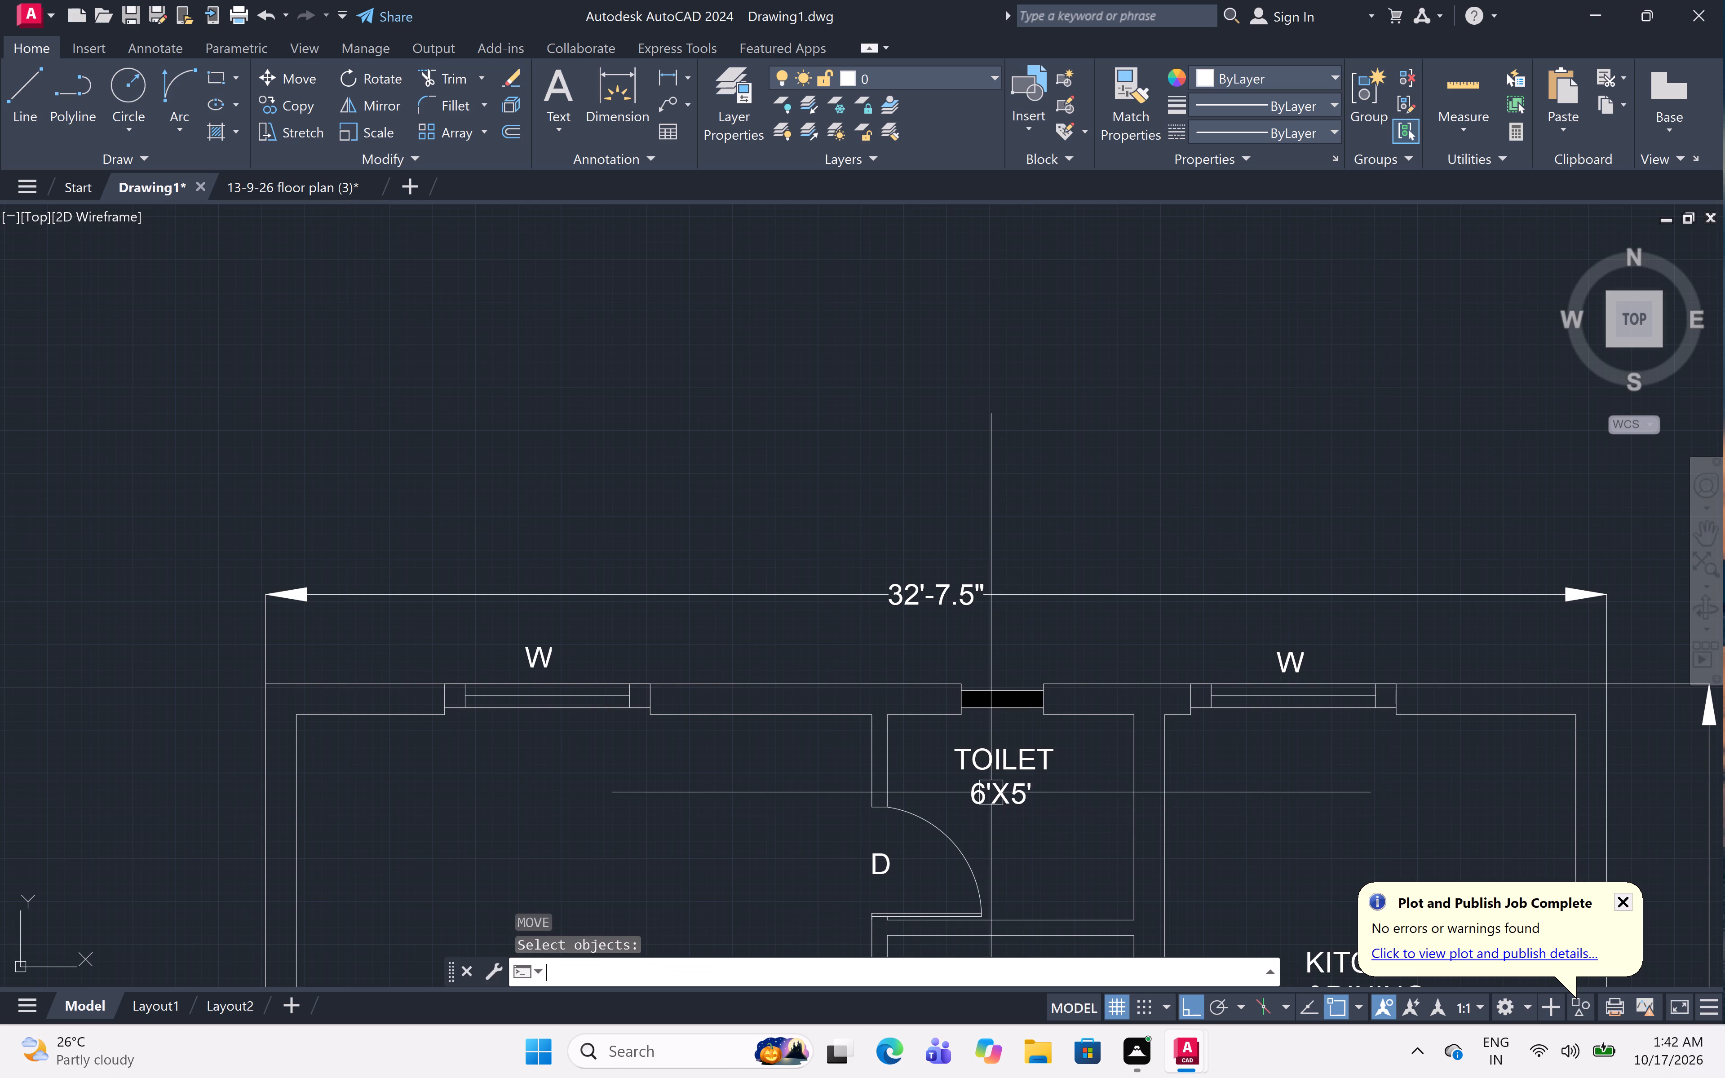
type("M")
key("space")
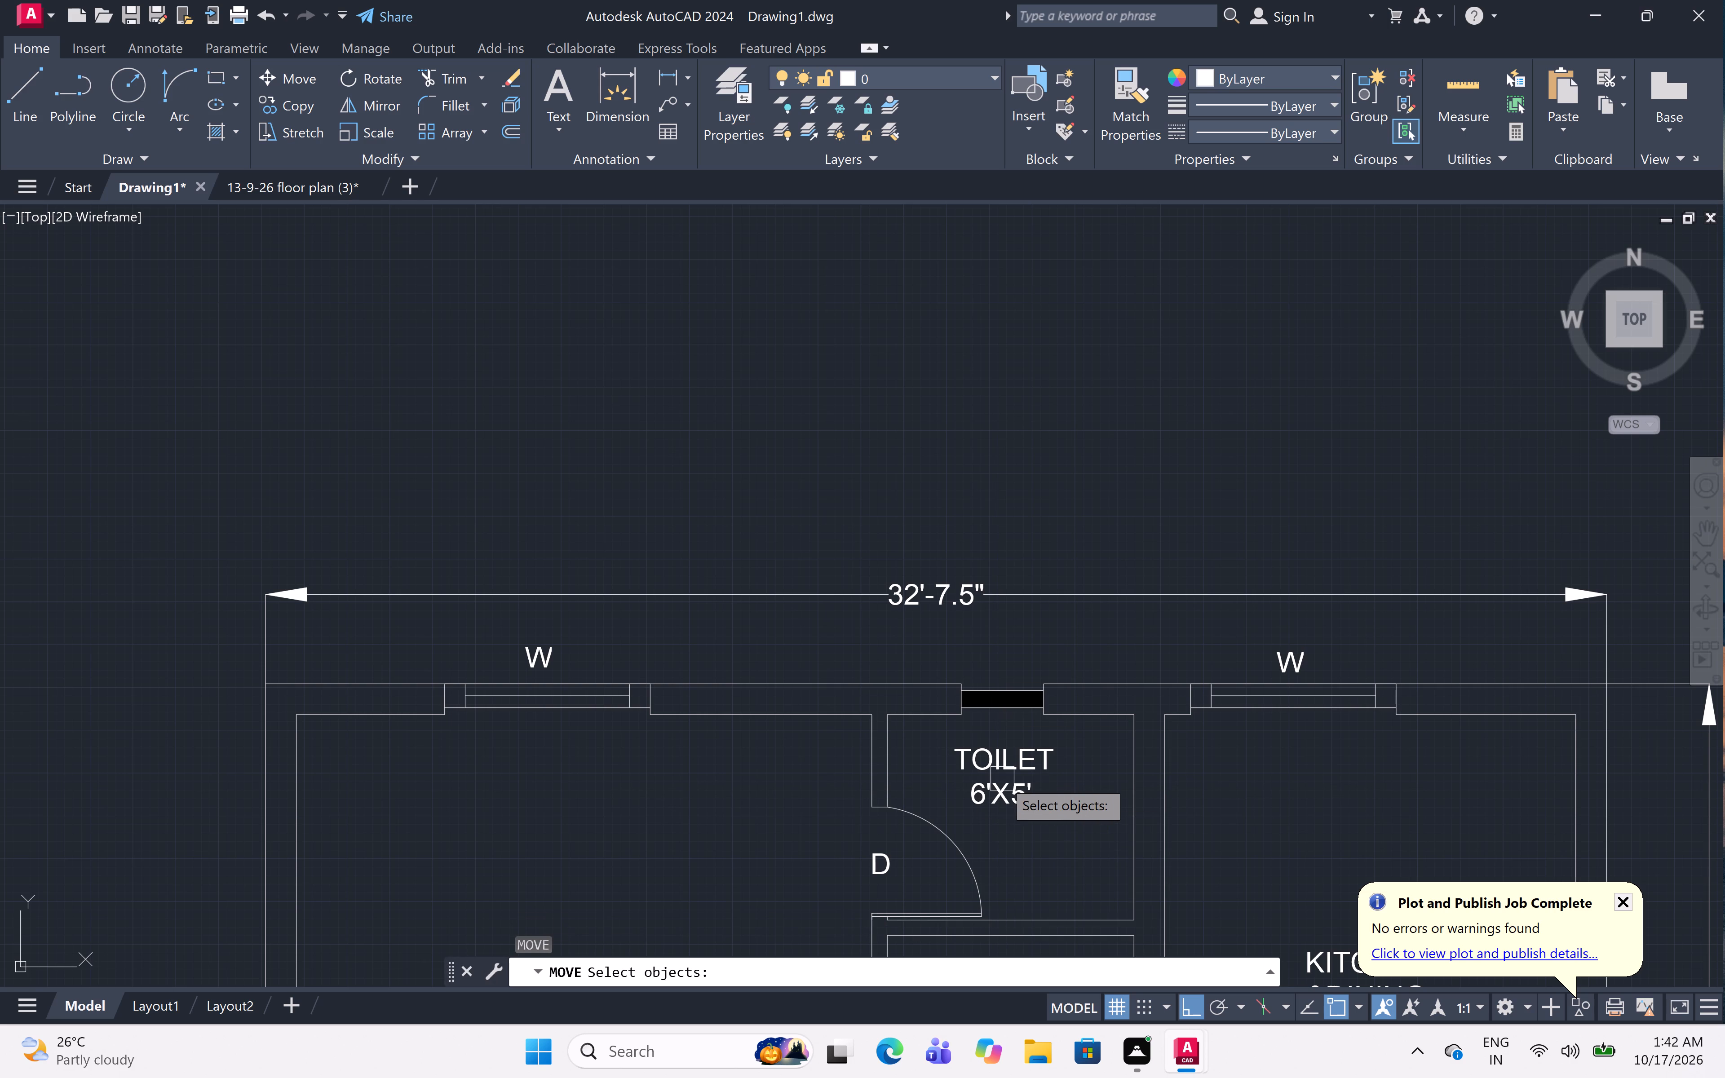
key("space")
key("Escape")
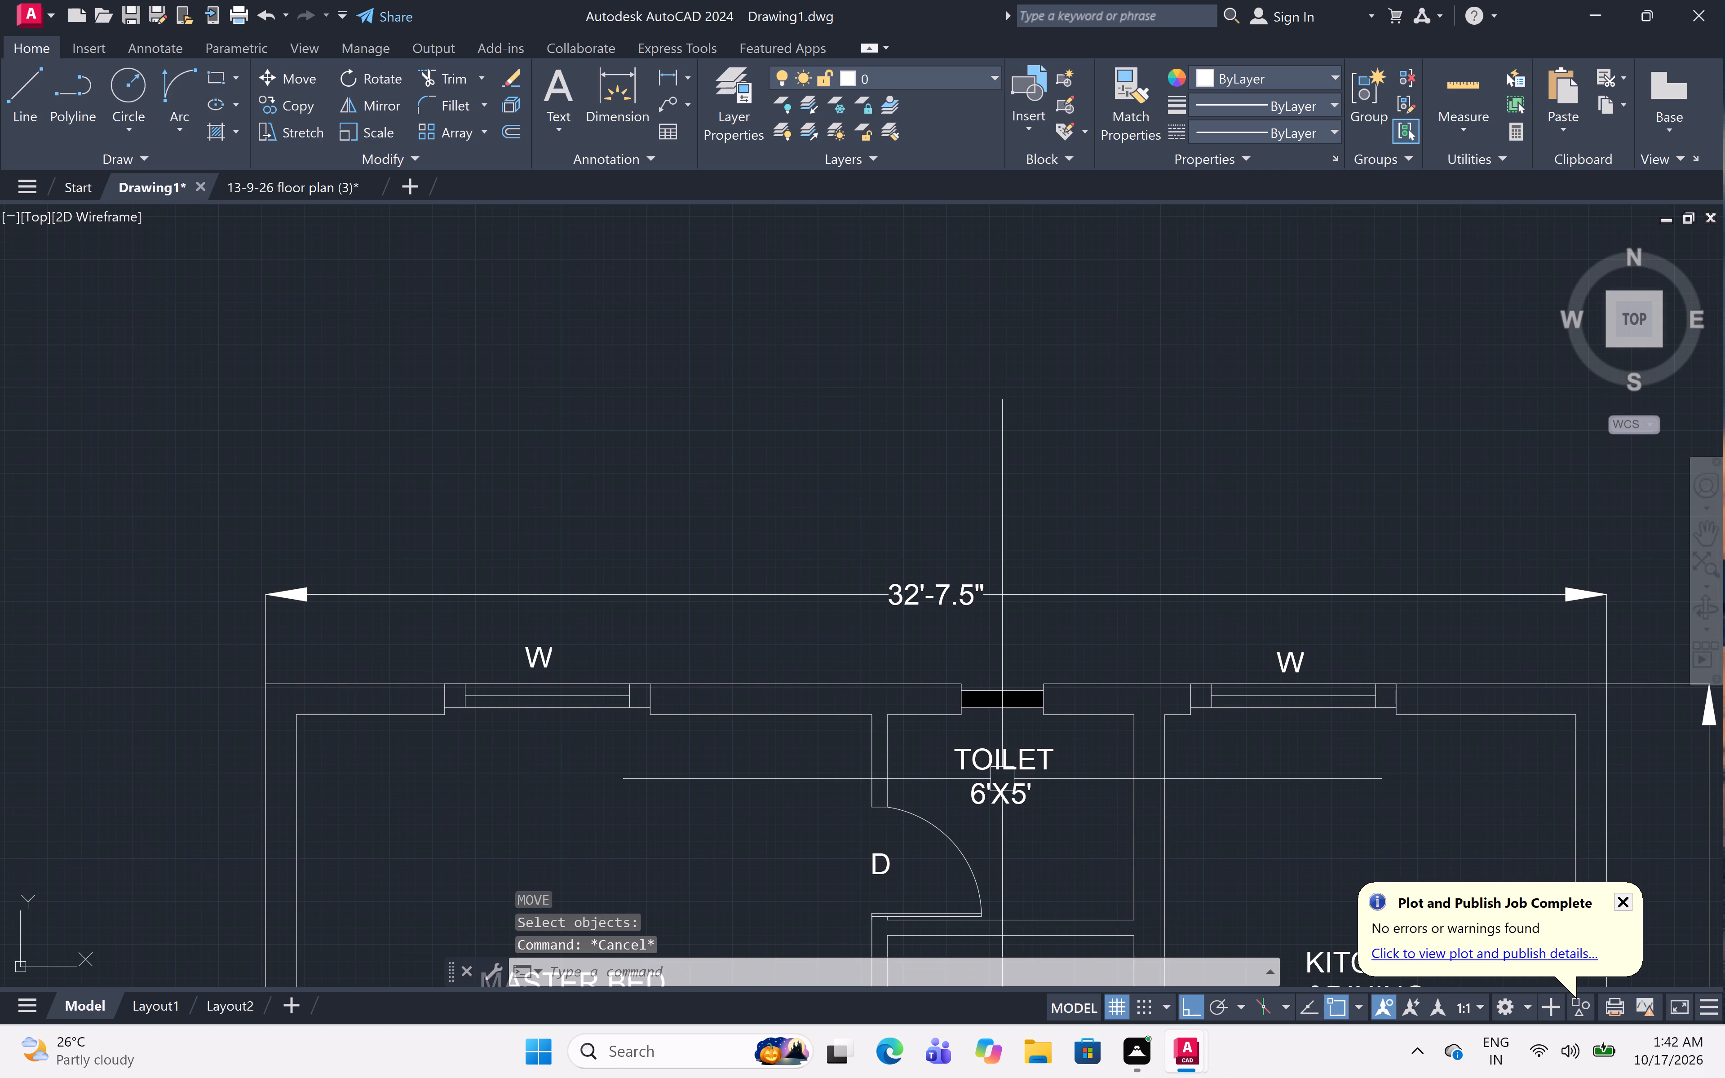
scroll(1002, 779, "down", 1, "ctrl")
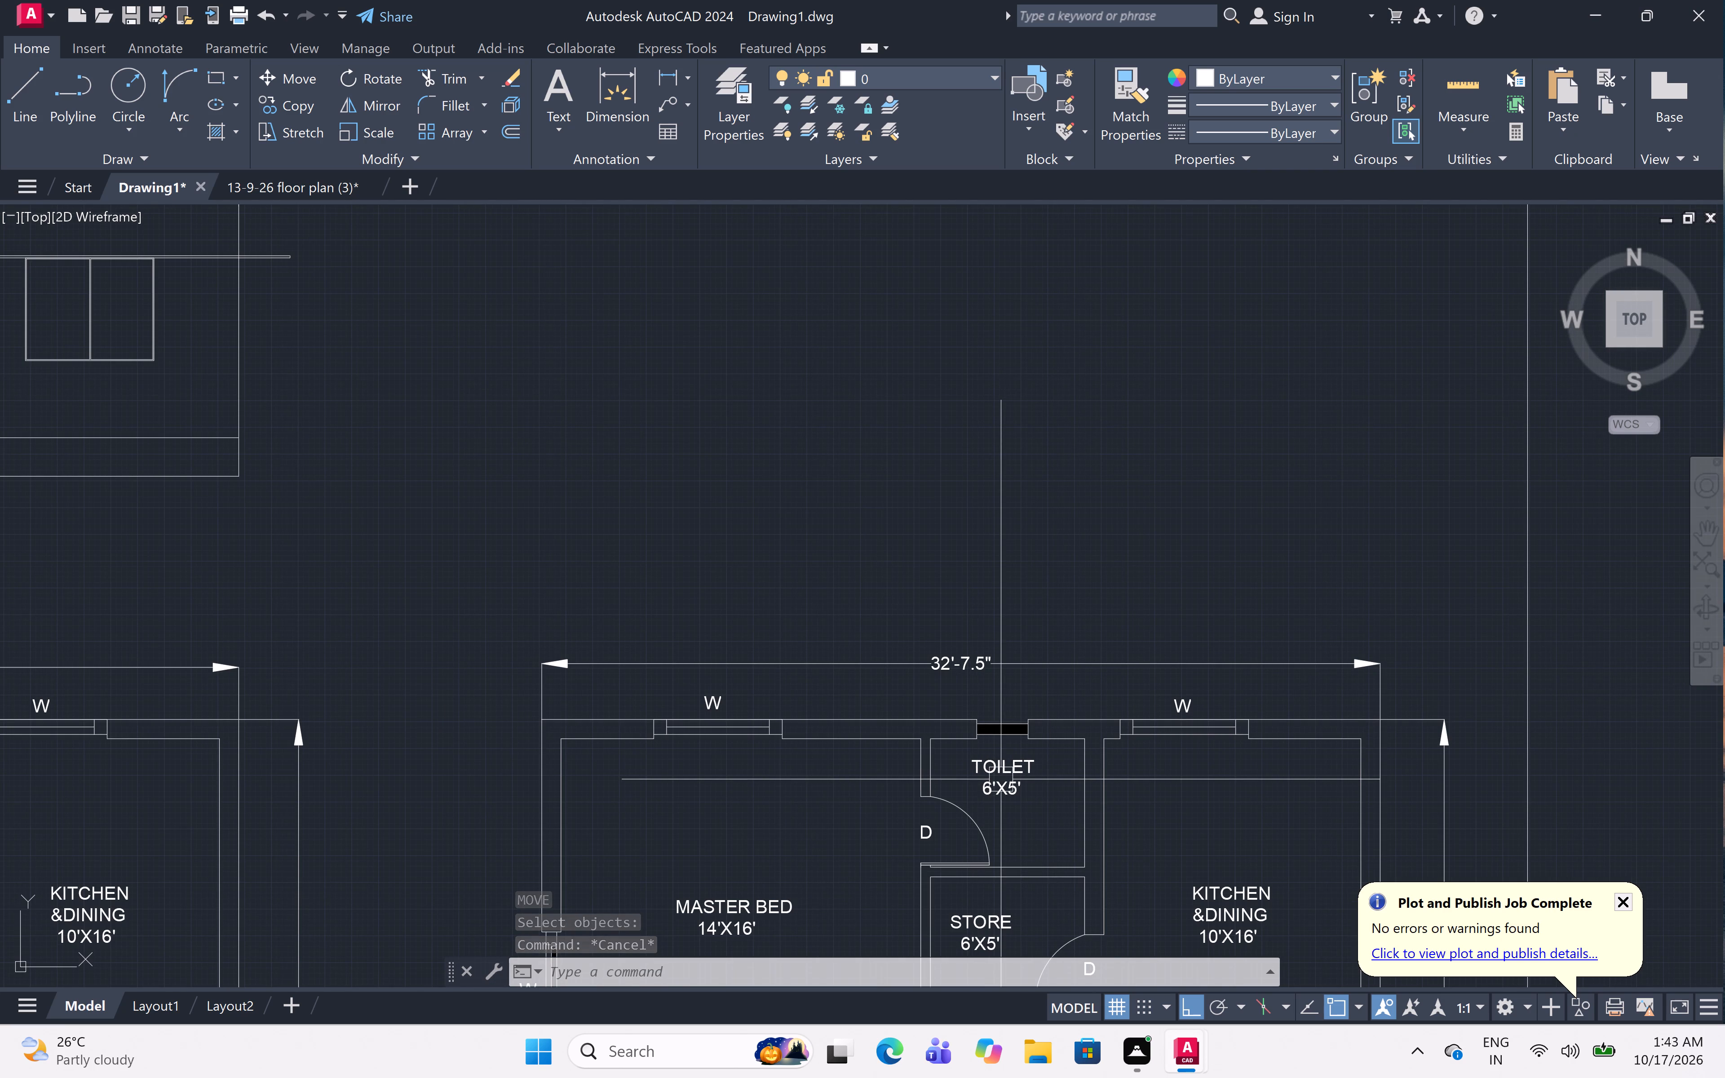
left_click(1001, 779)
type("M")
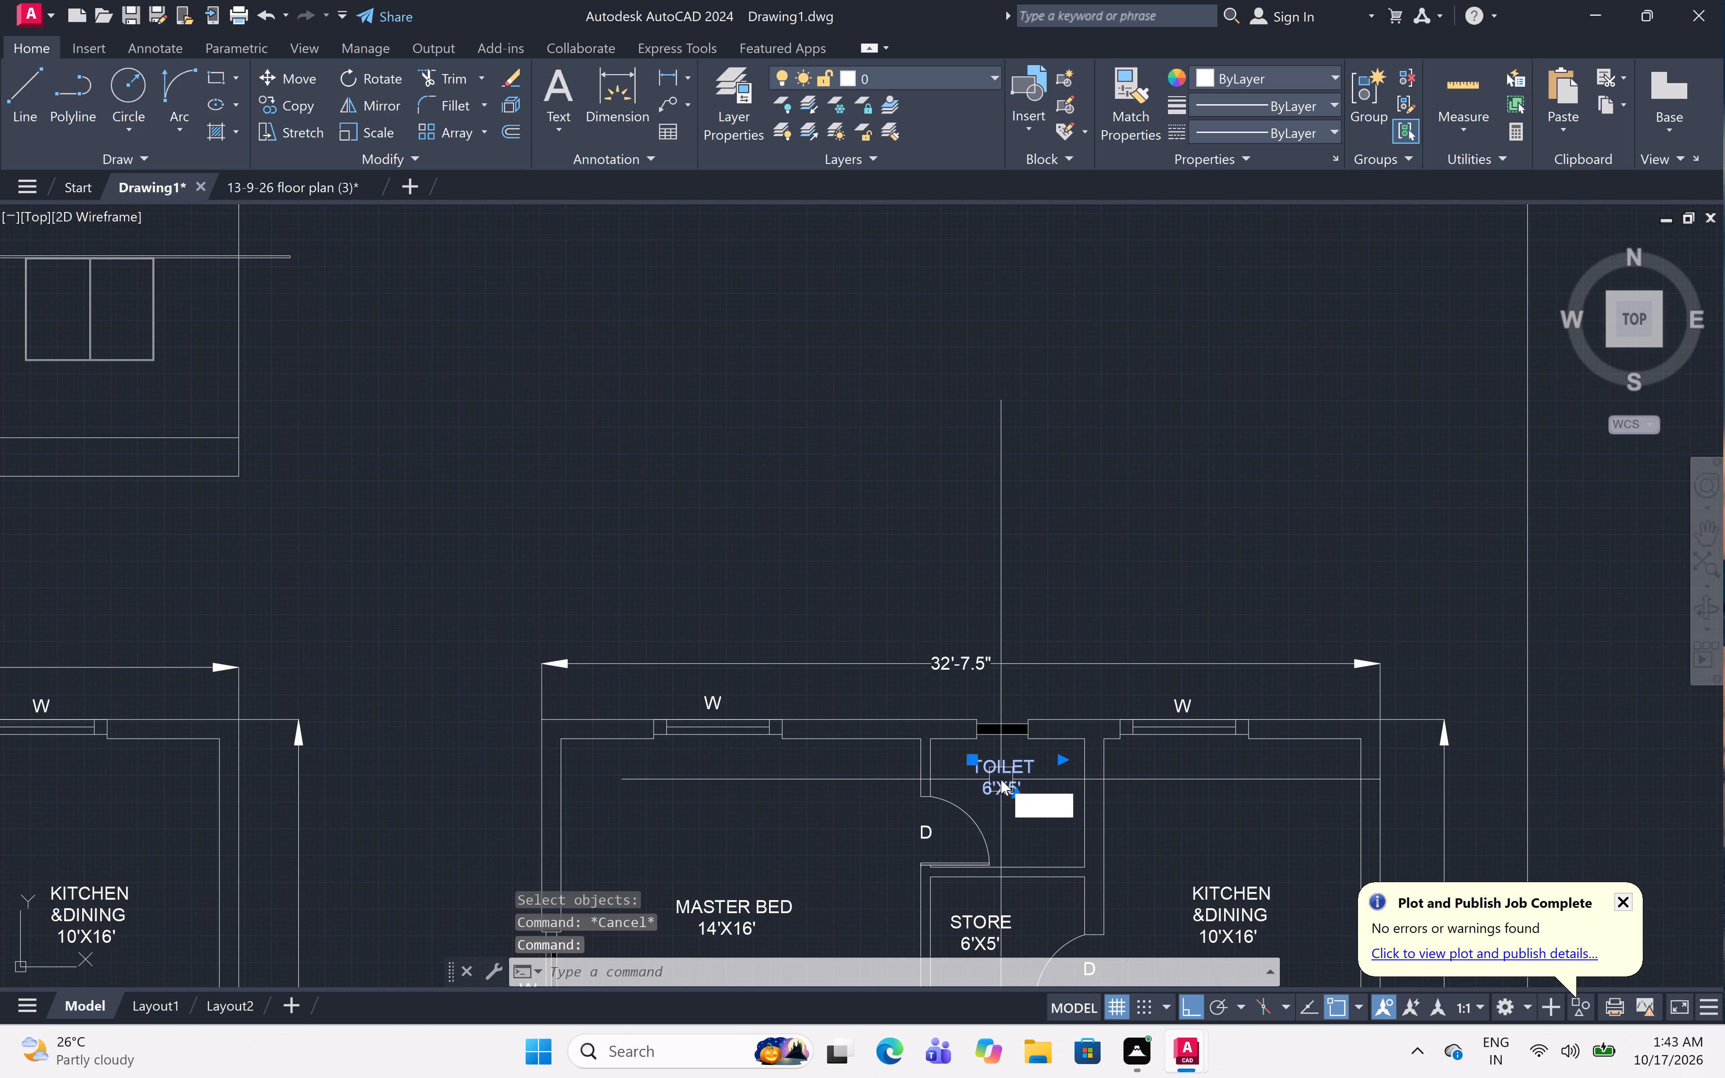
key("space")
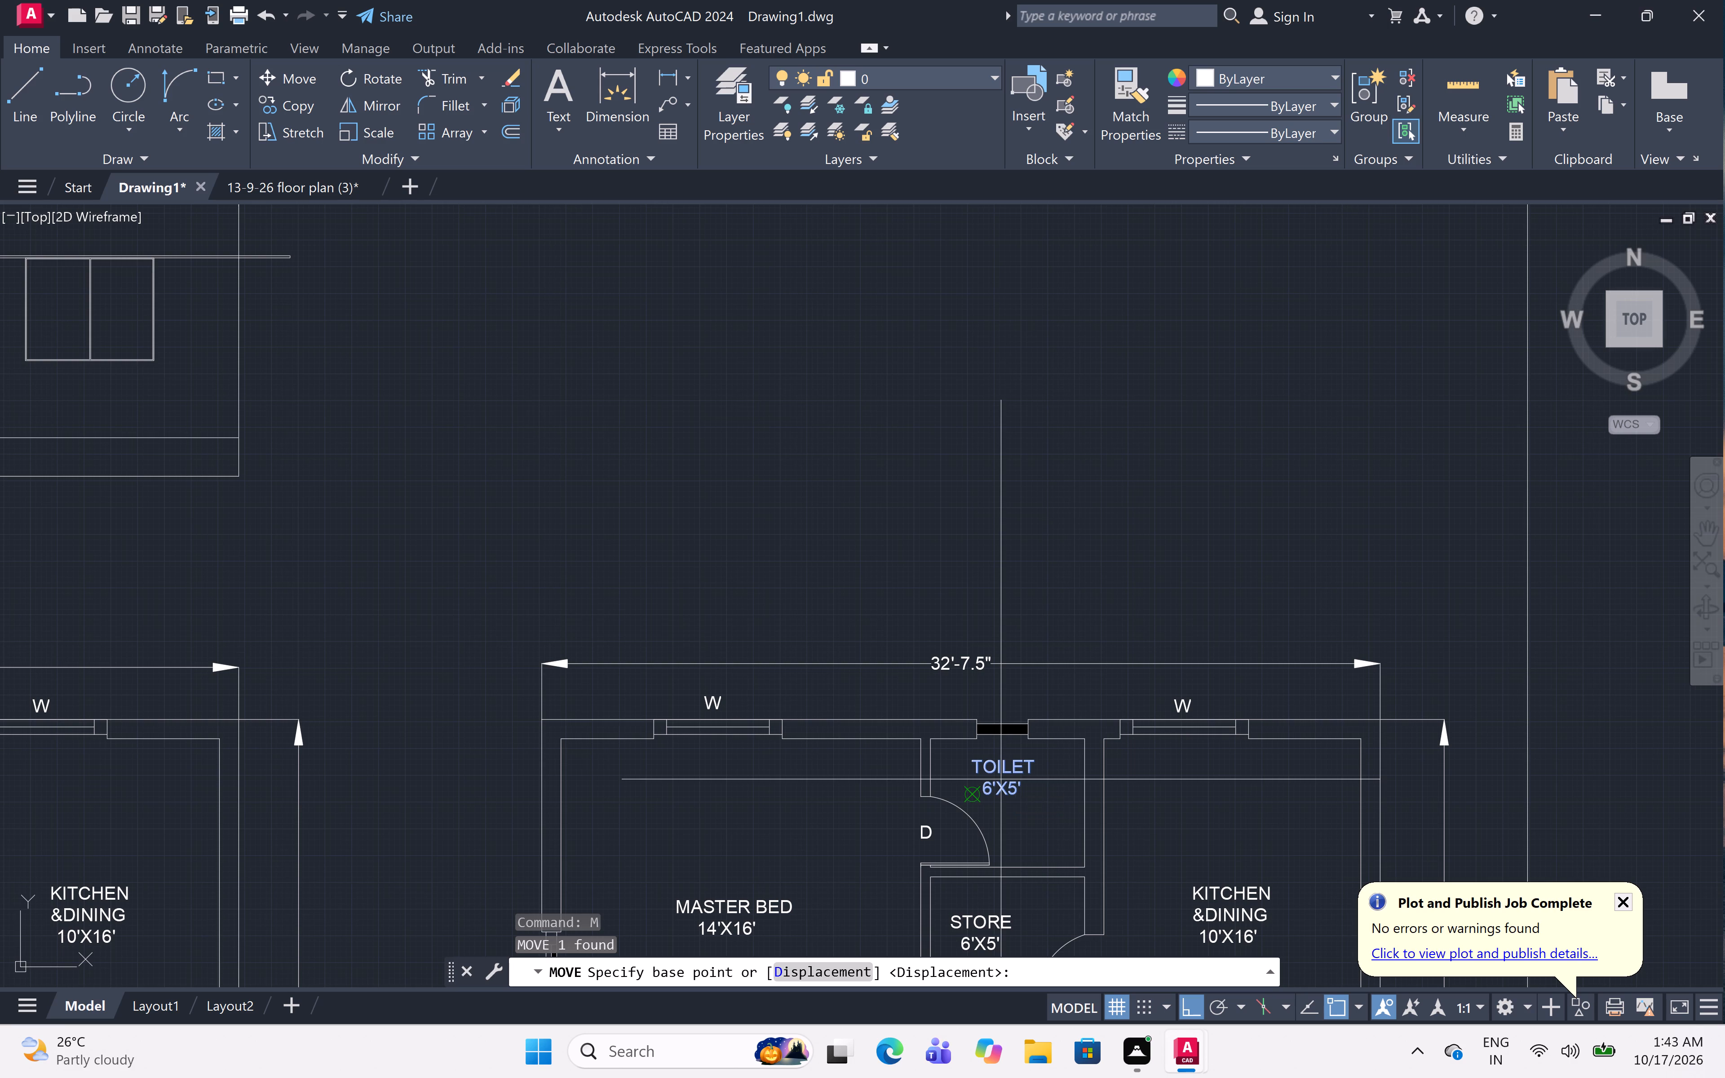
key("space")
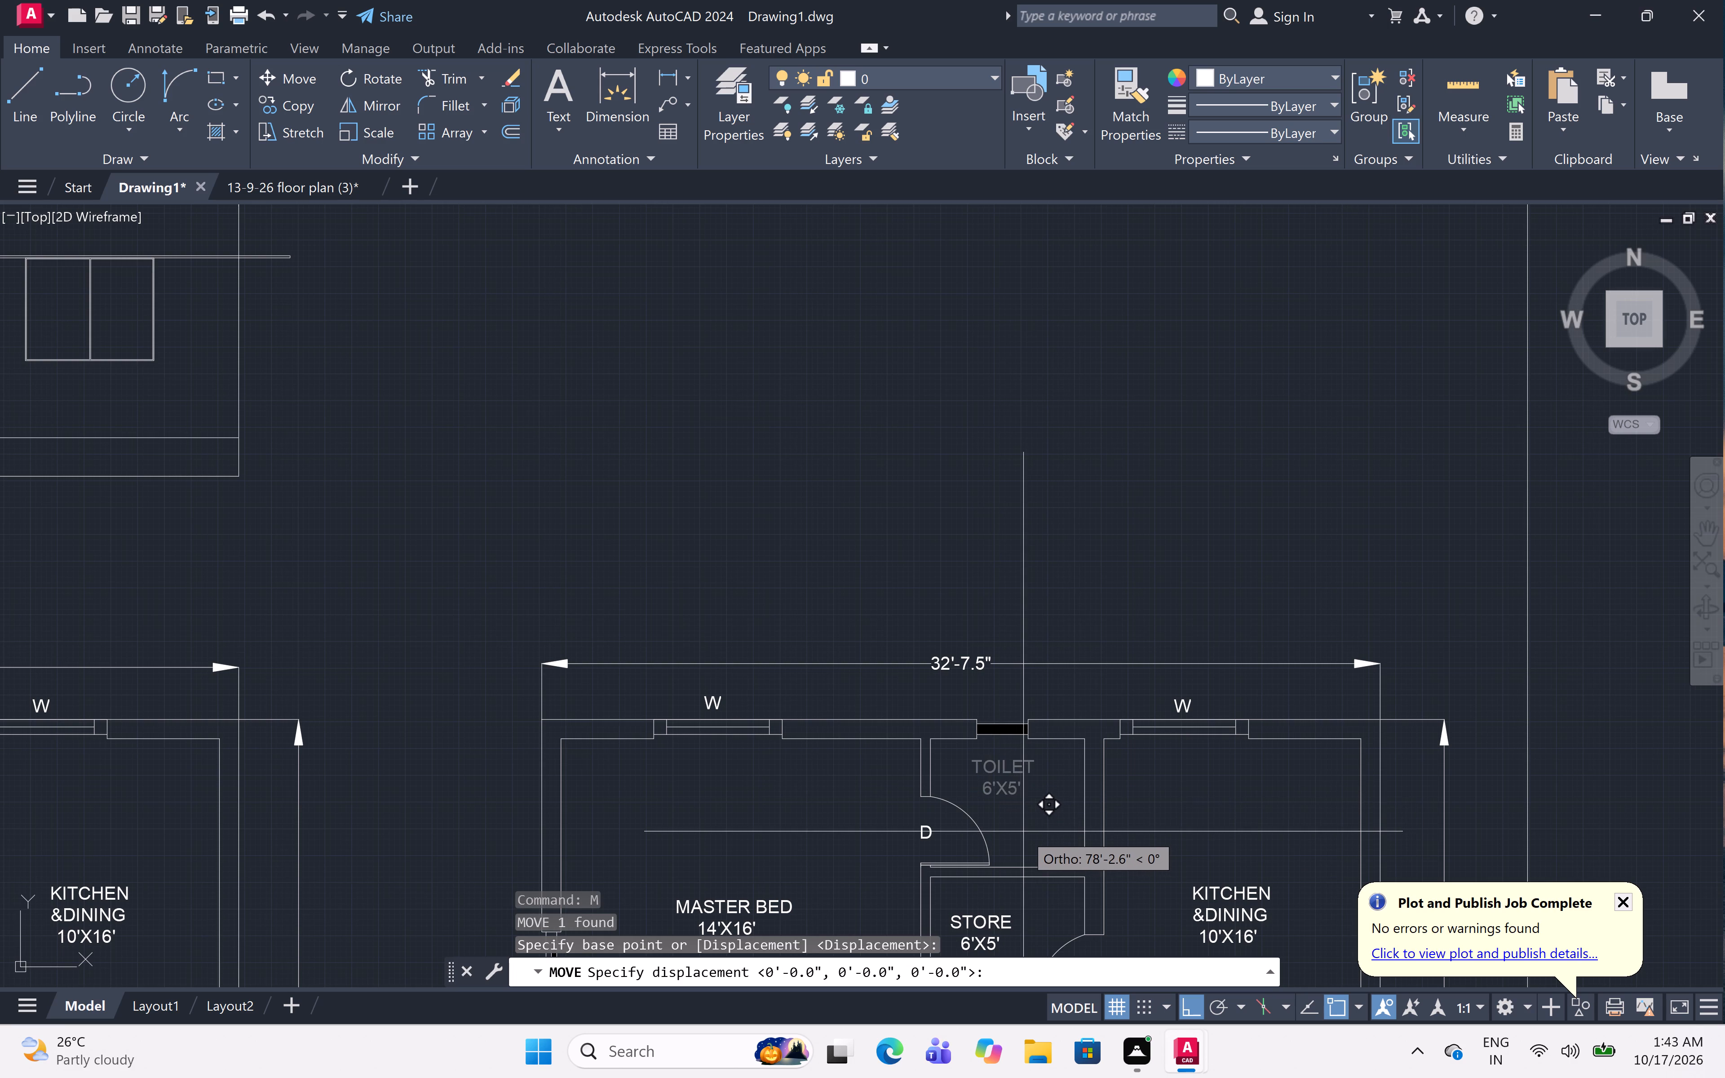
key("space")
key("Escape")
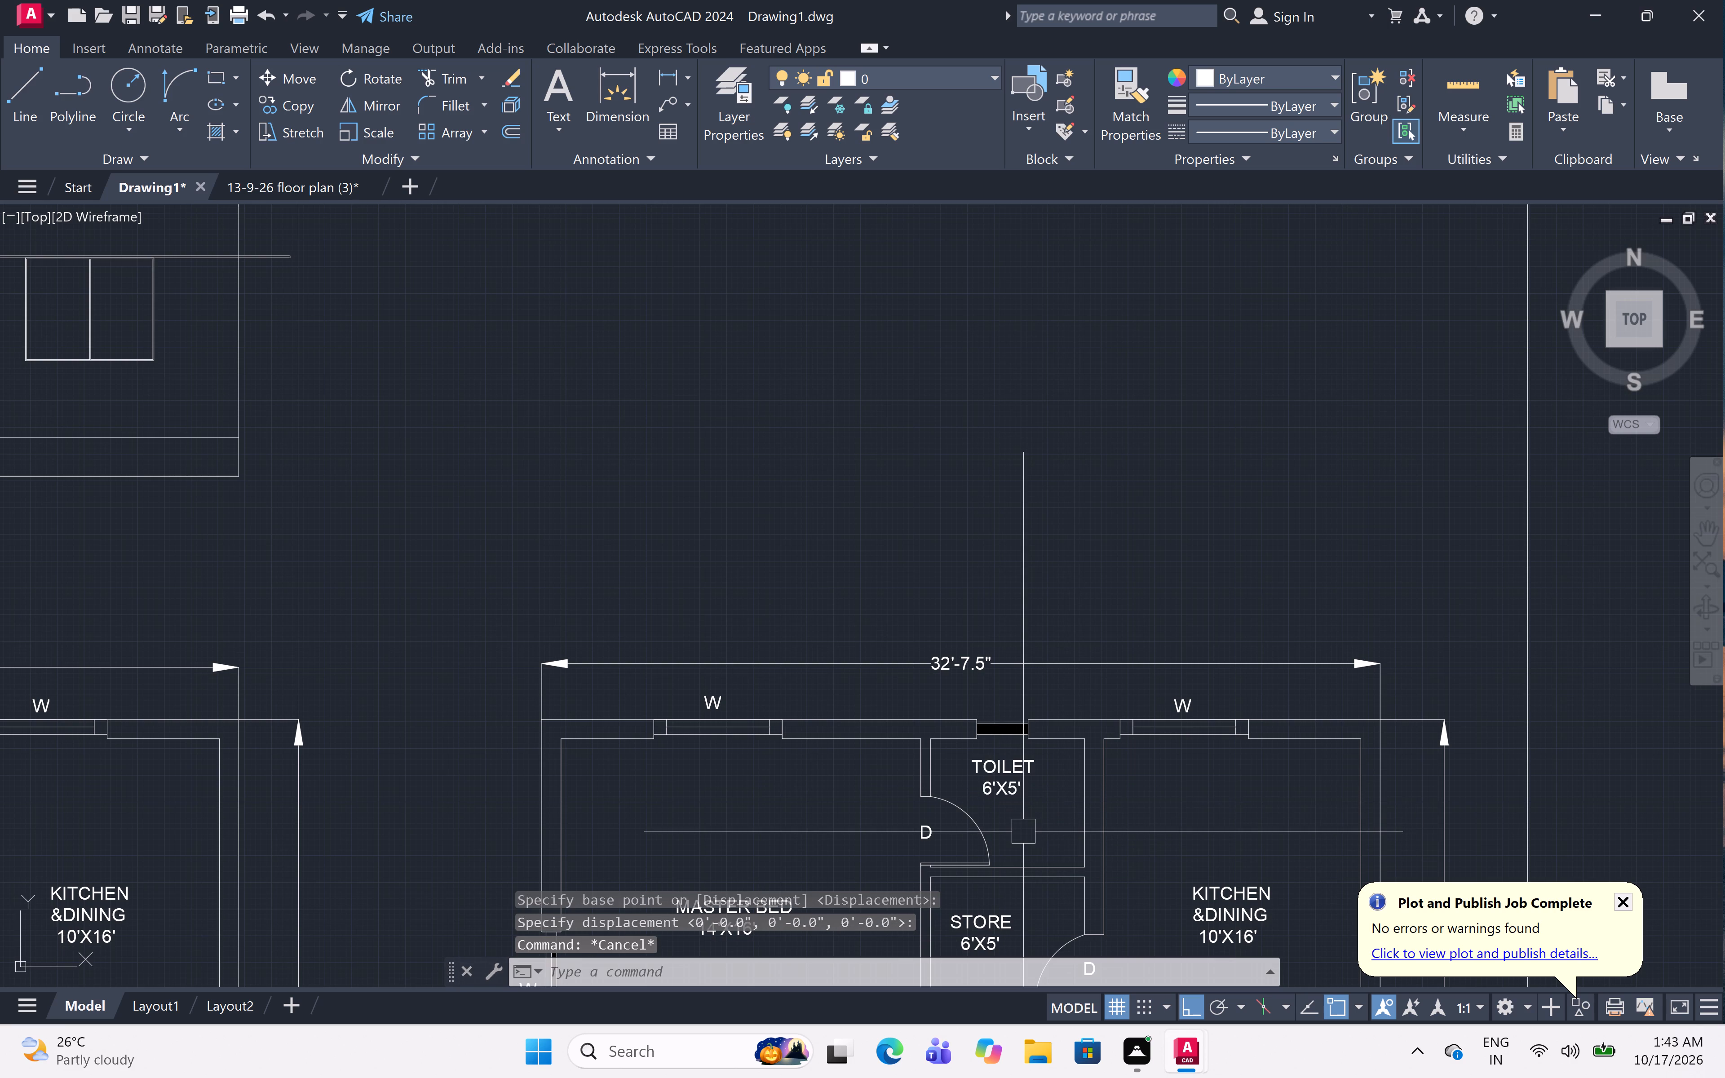
Move the TOILET 6'X5' label on the first floor plan freely, with Ortho off, slightly down and right toward the room's centre.
scroll(1023, 831, "down", 5, "ctrl")
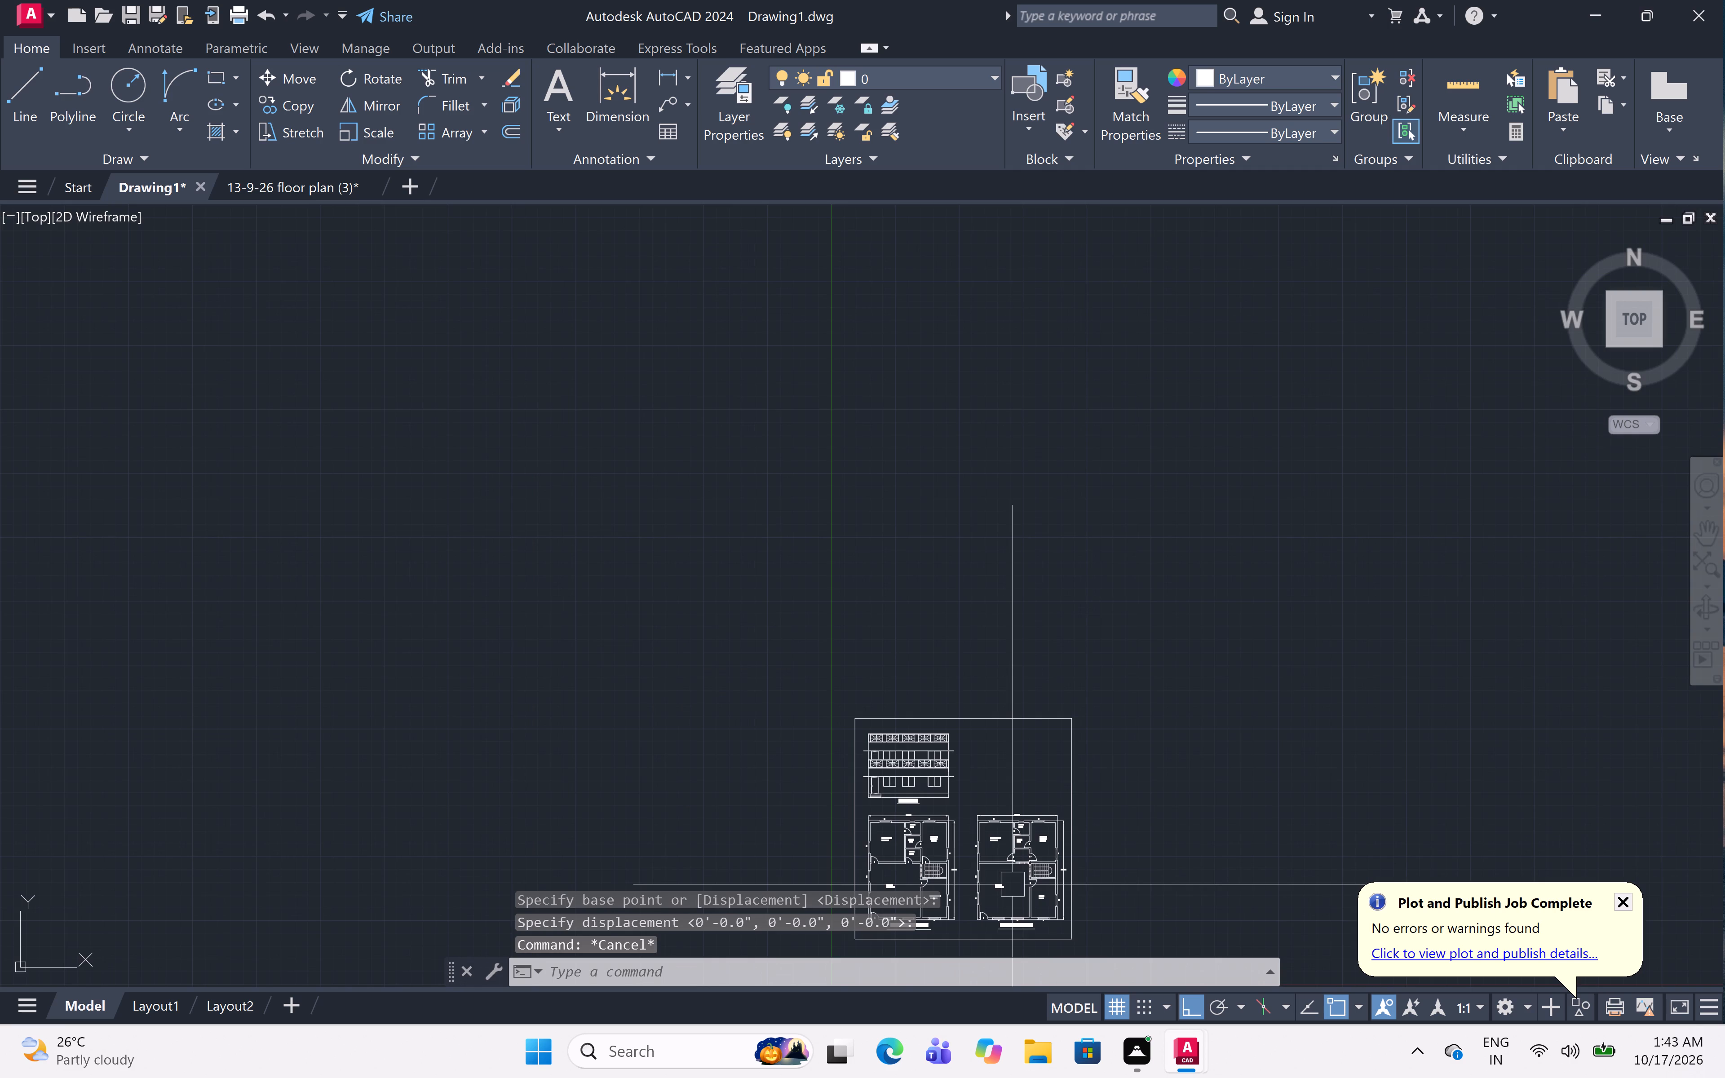
scroll(1013, 884, "up", 5, "ctrl")
scroll(1013, 884, "down", 5, "ctrl")
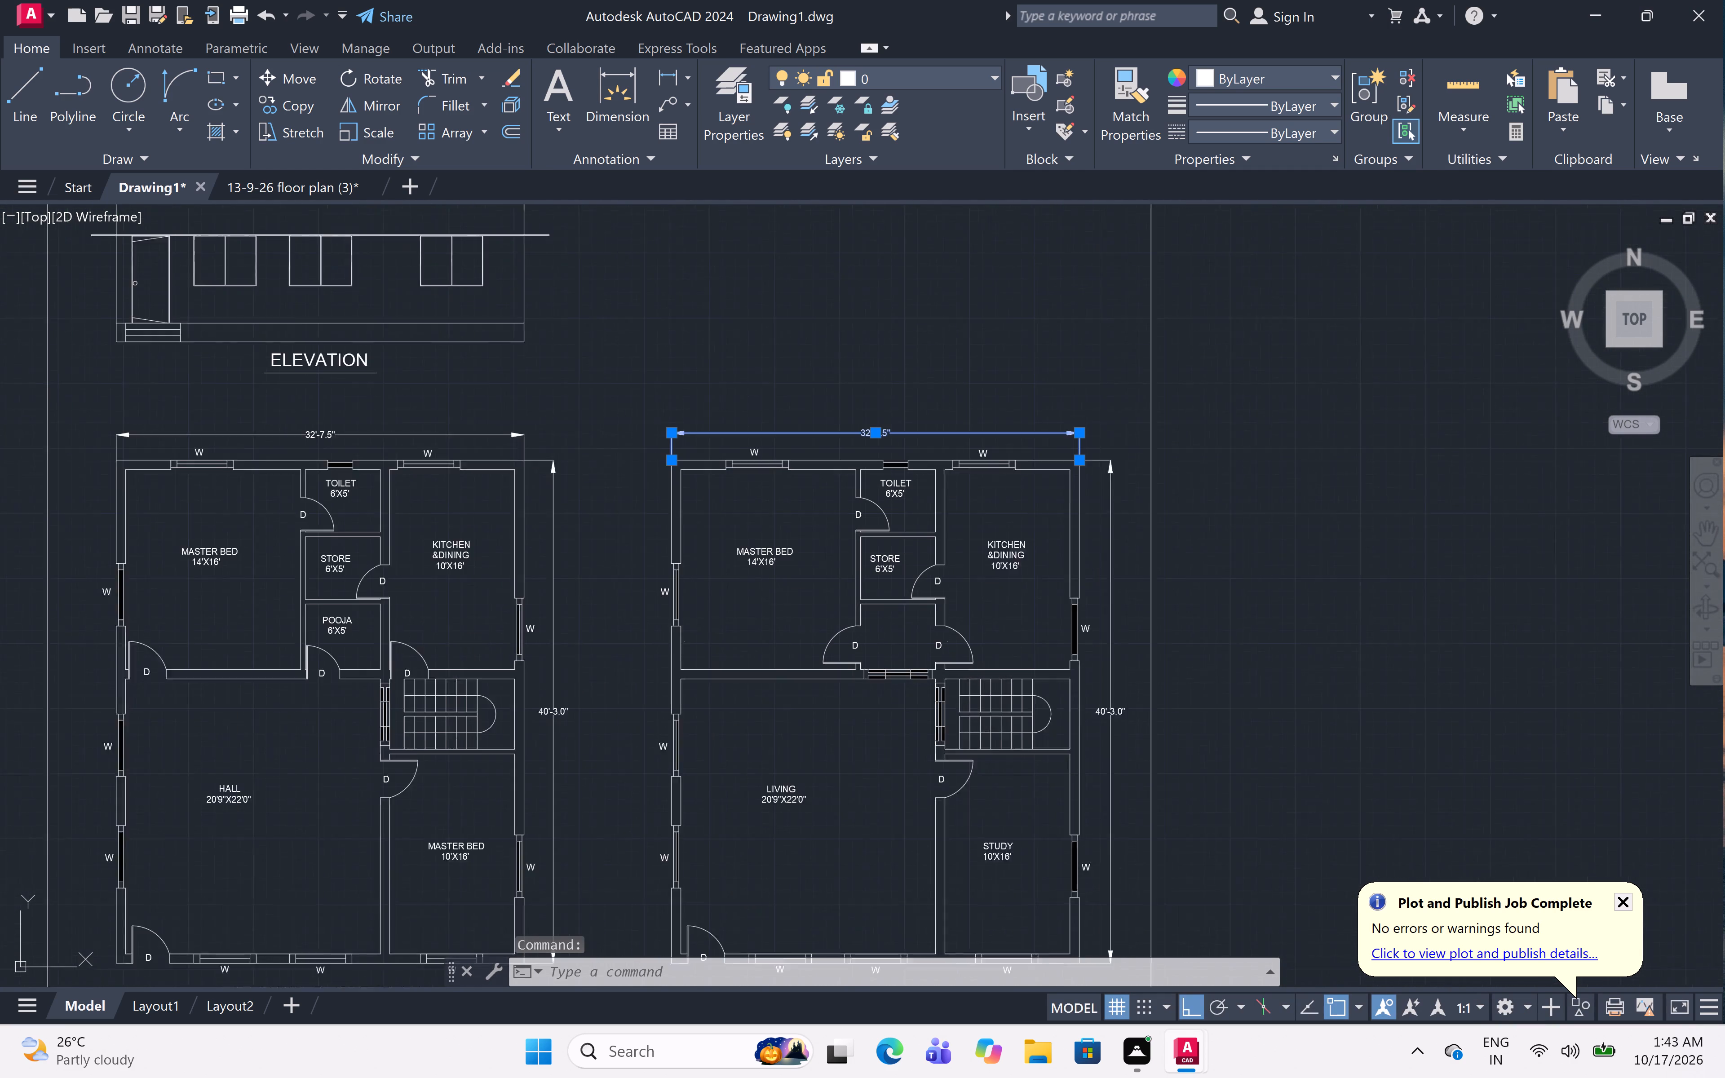
key("Escape")
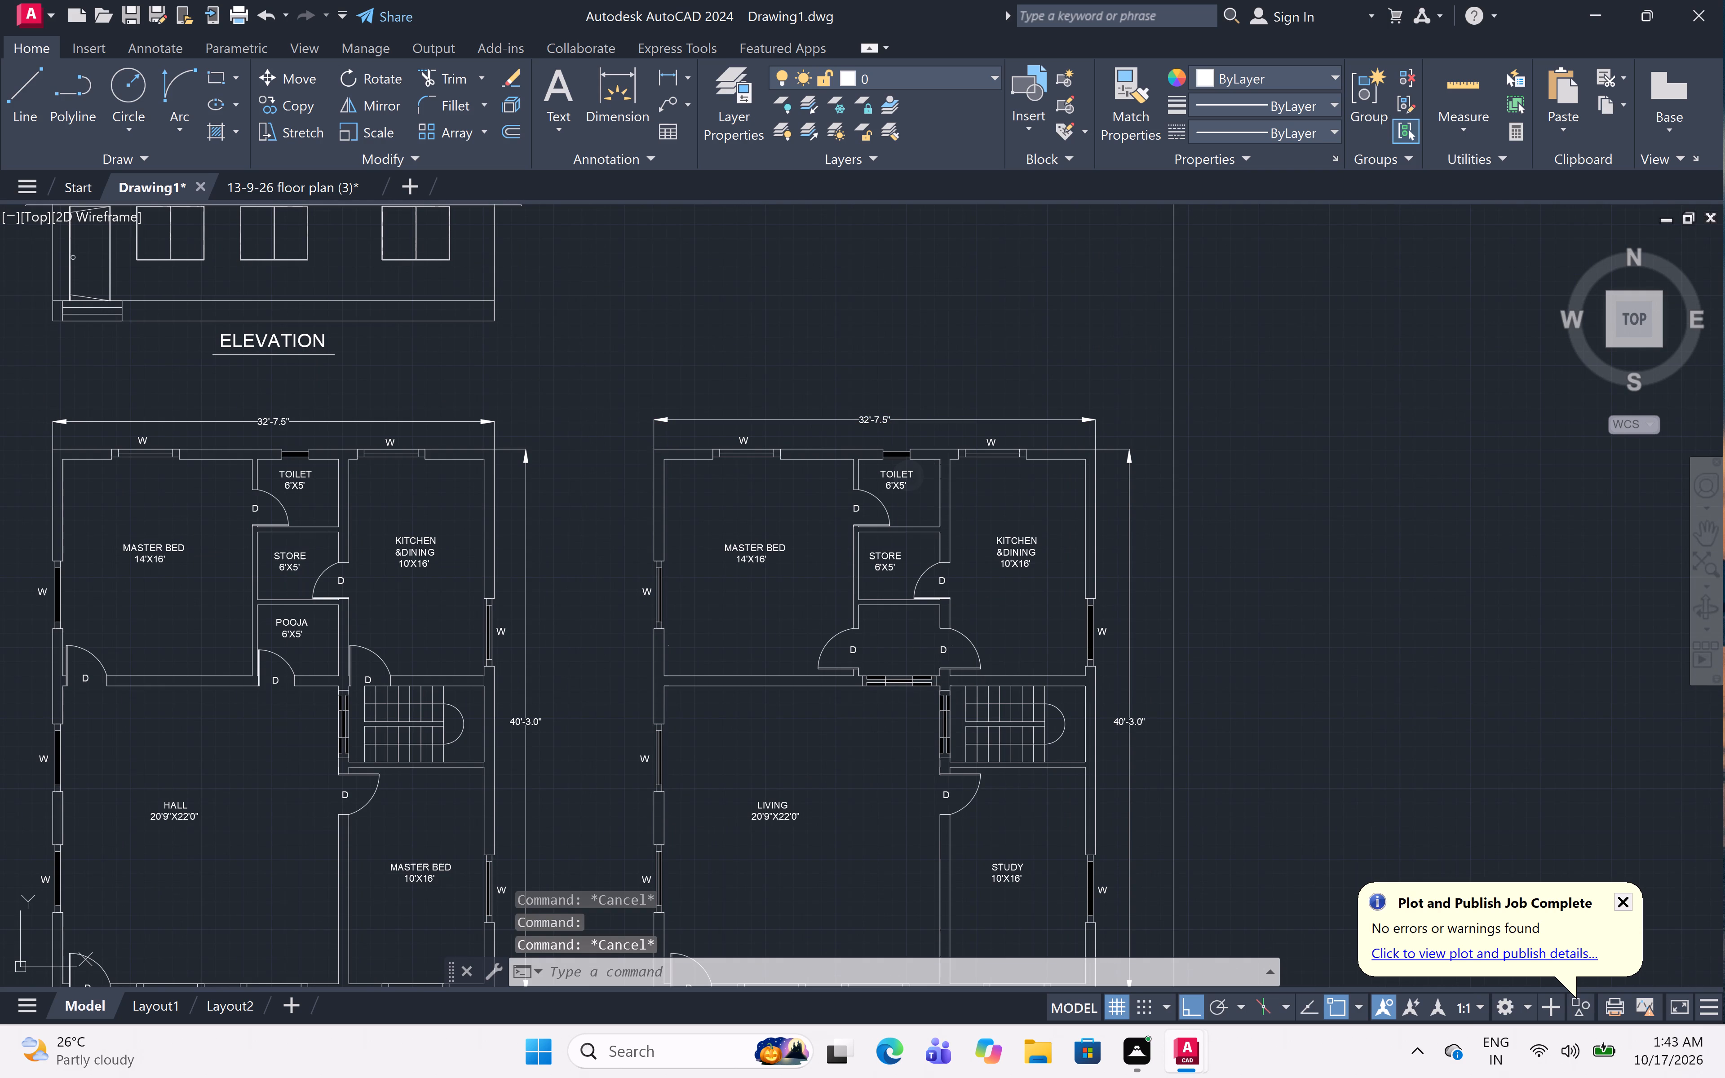
type("M")
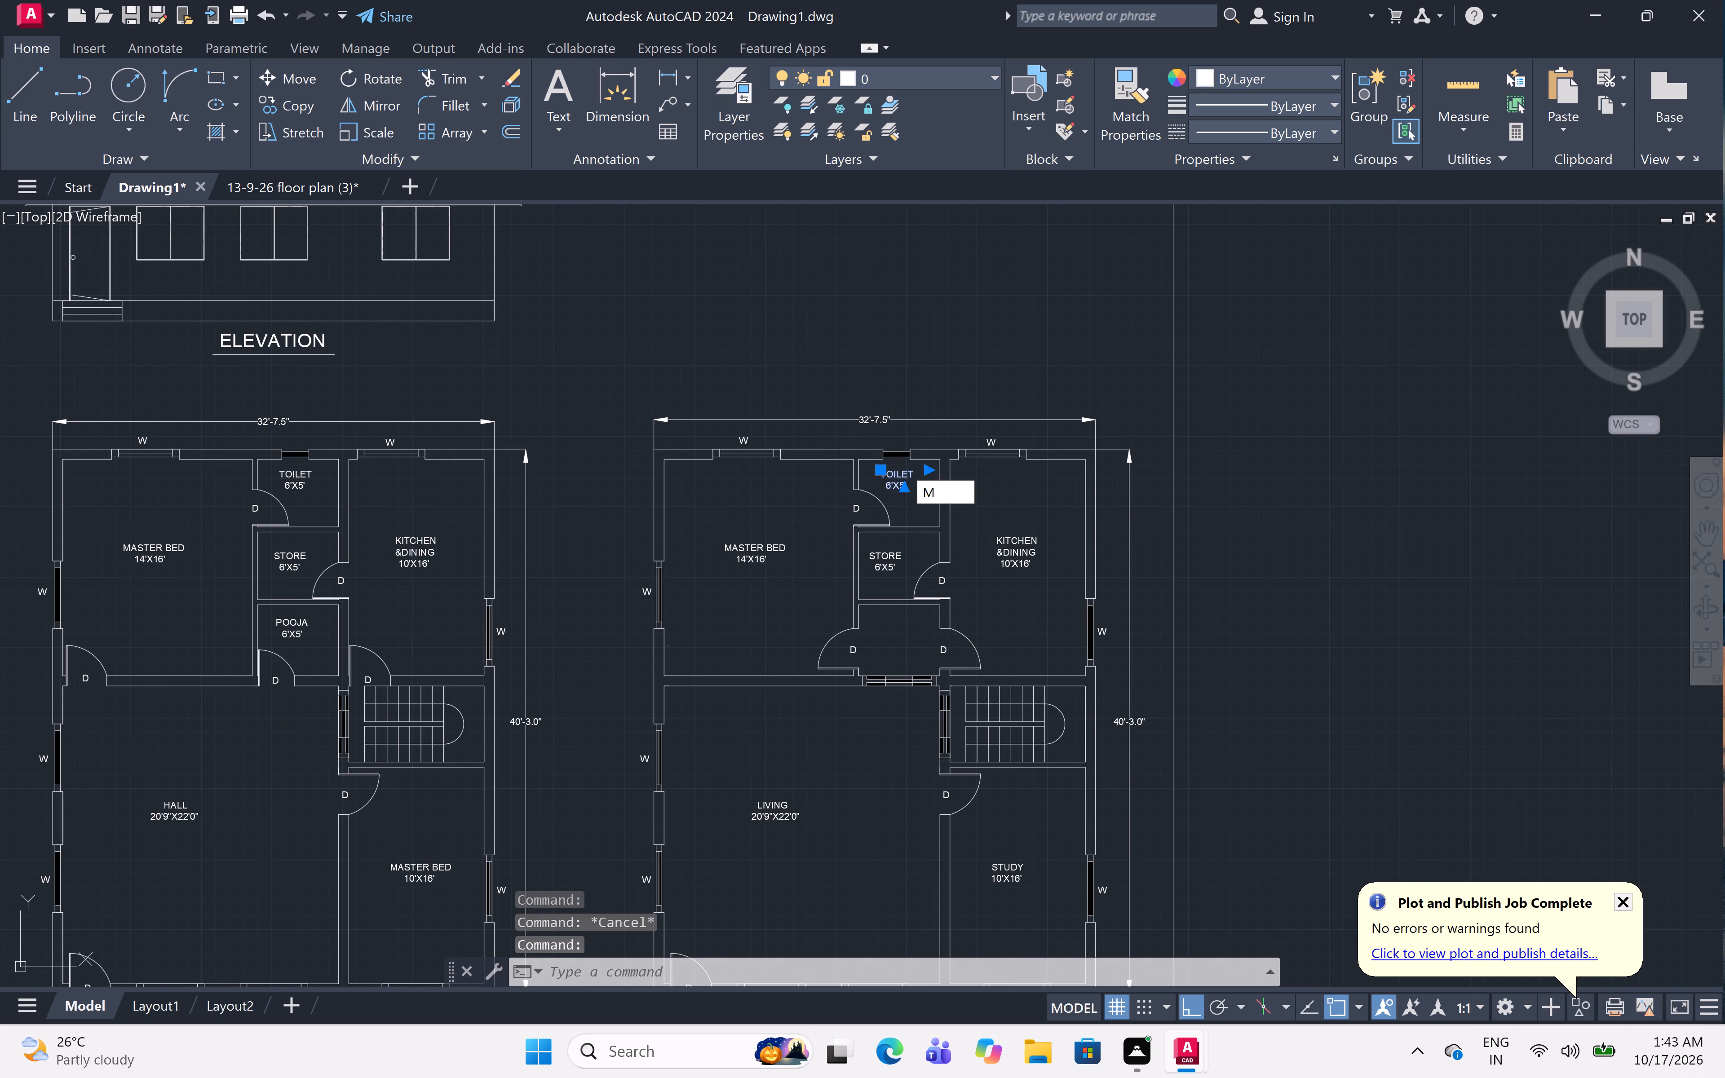
key("space")
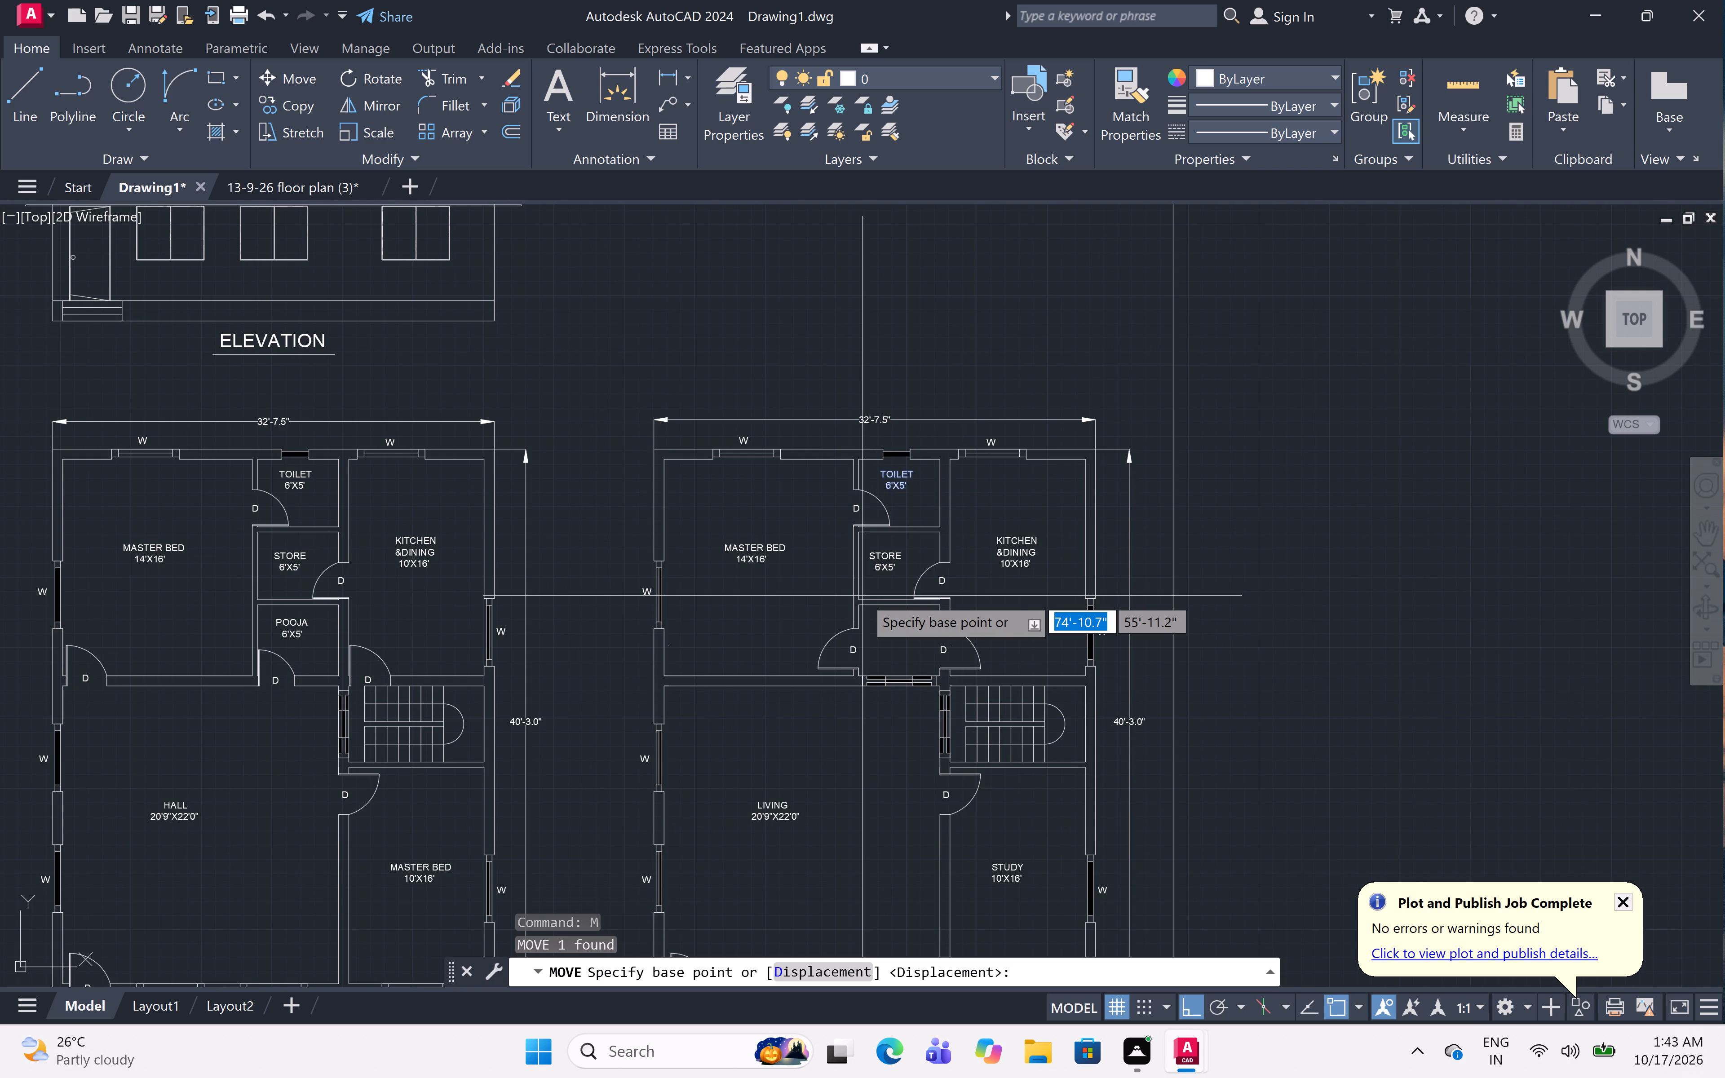
left_click(893, 481)
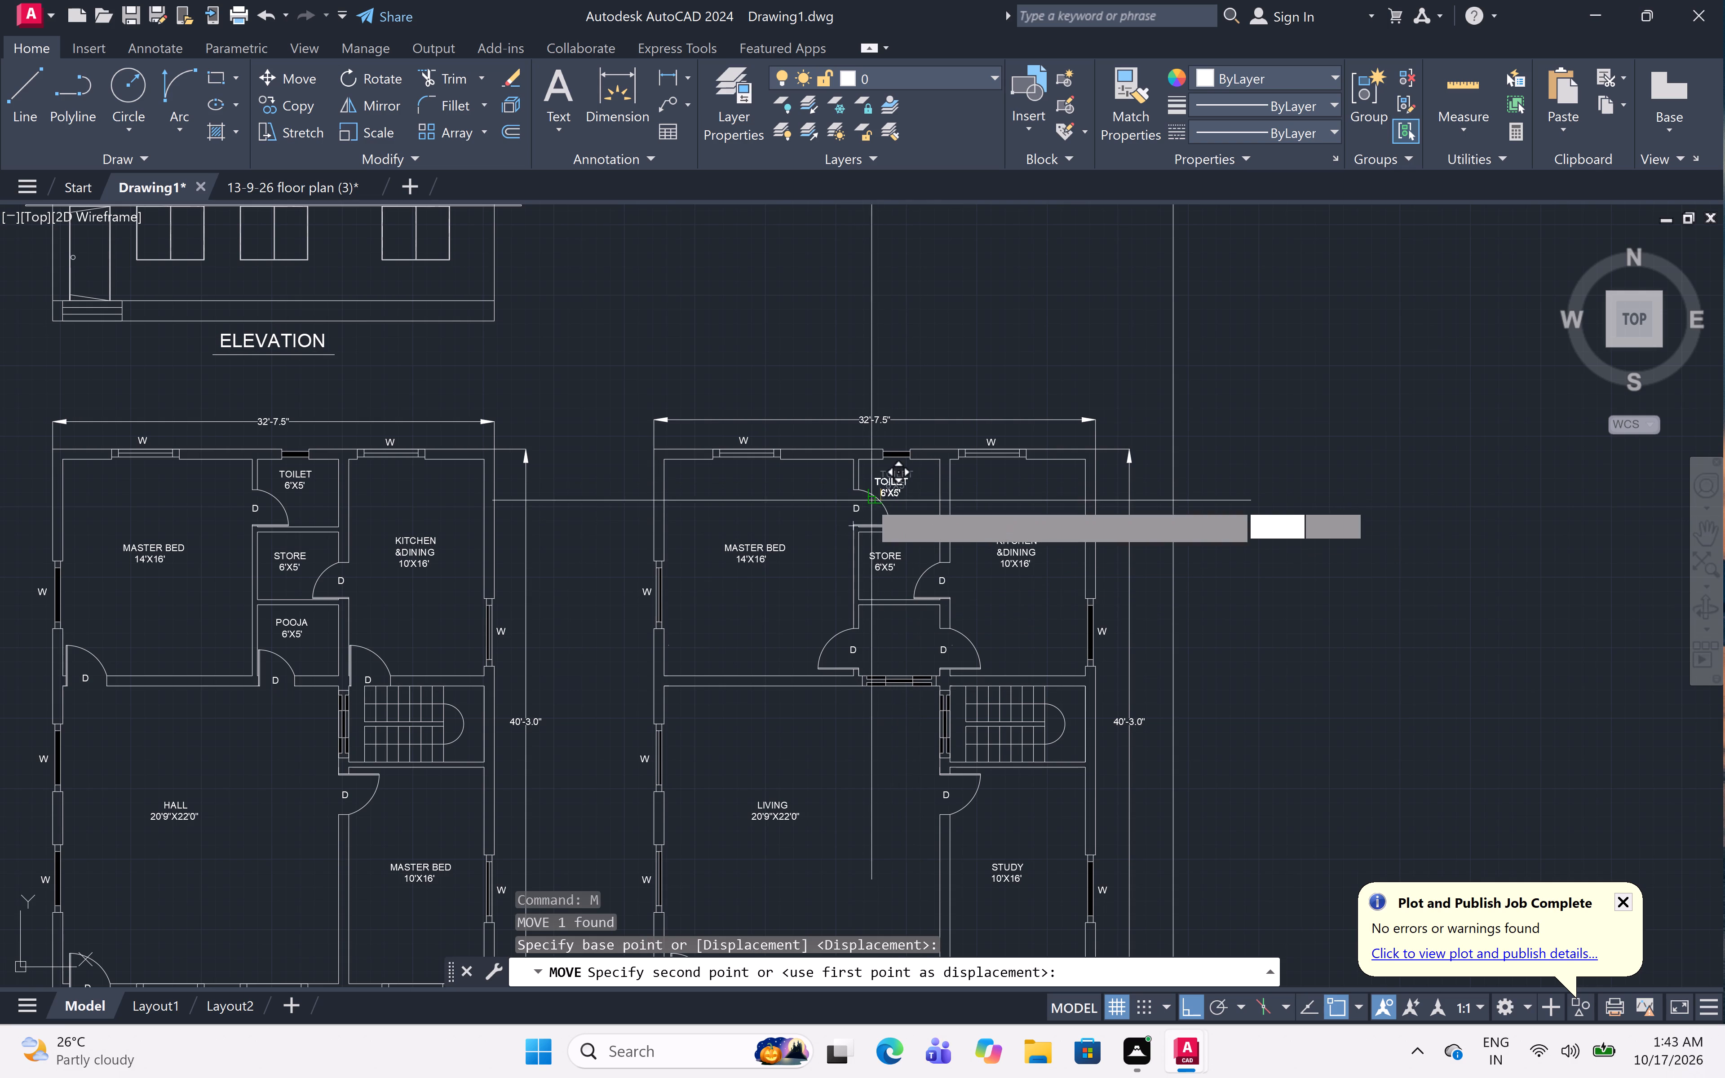
scroll(868, 498, "up", 4, "ctrl")
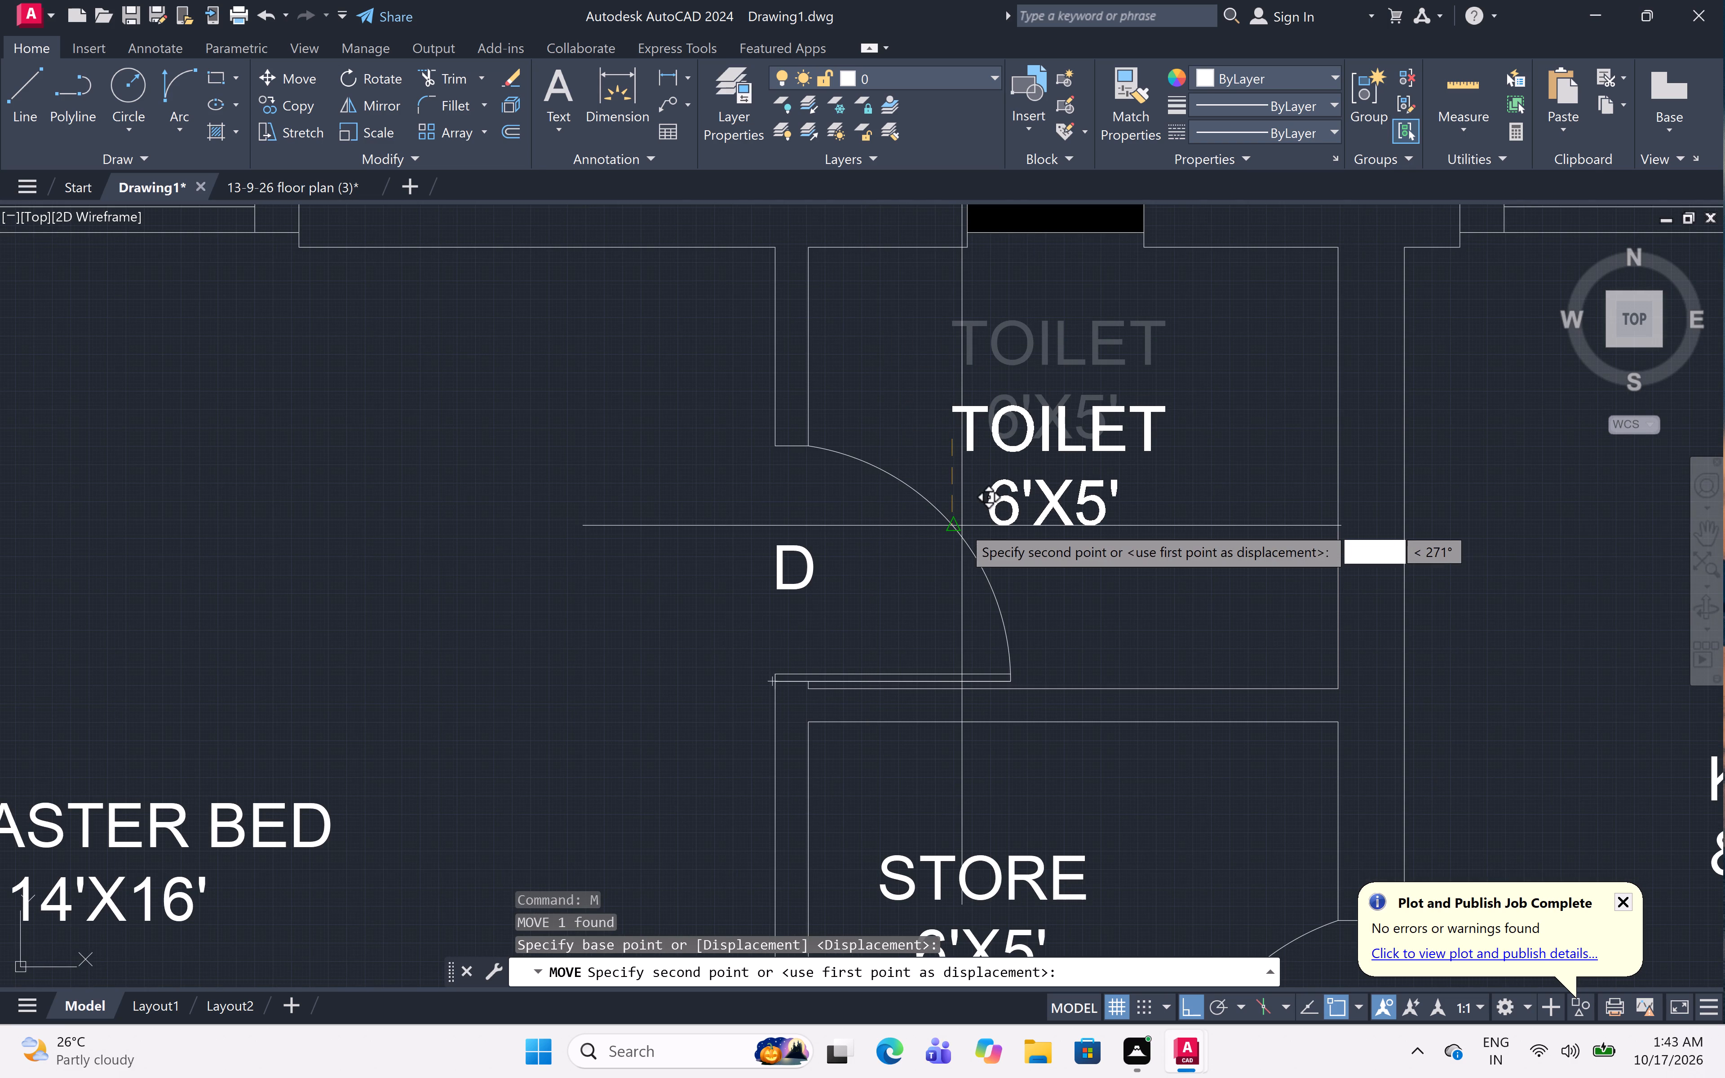
key("F8")
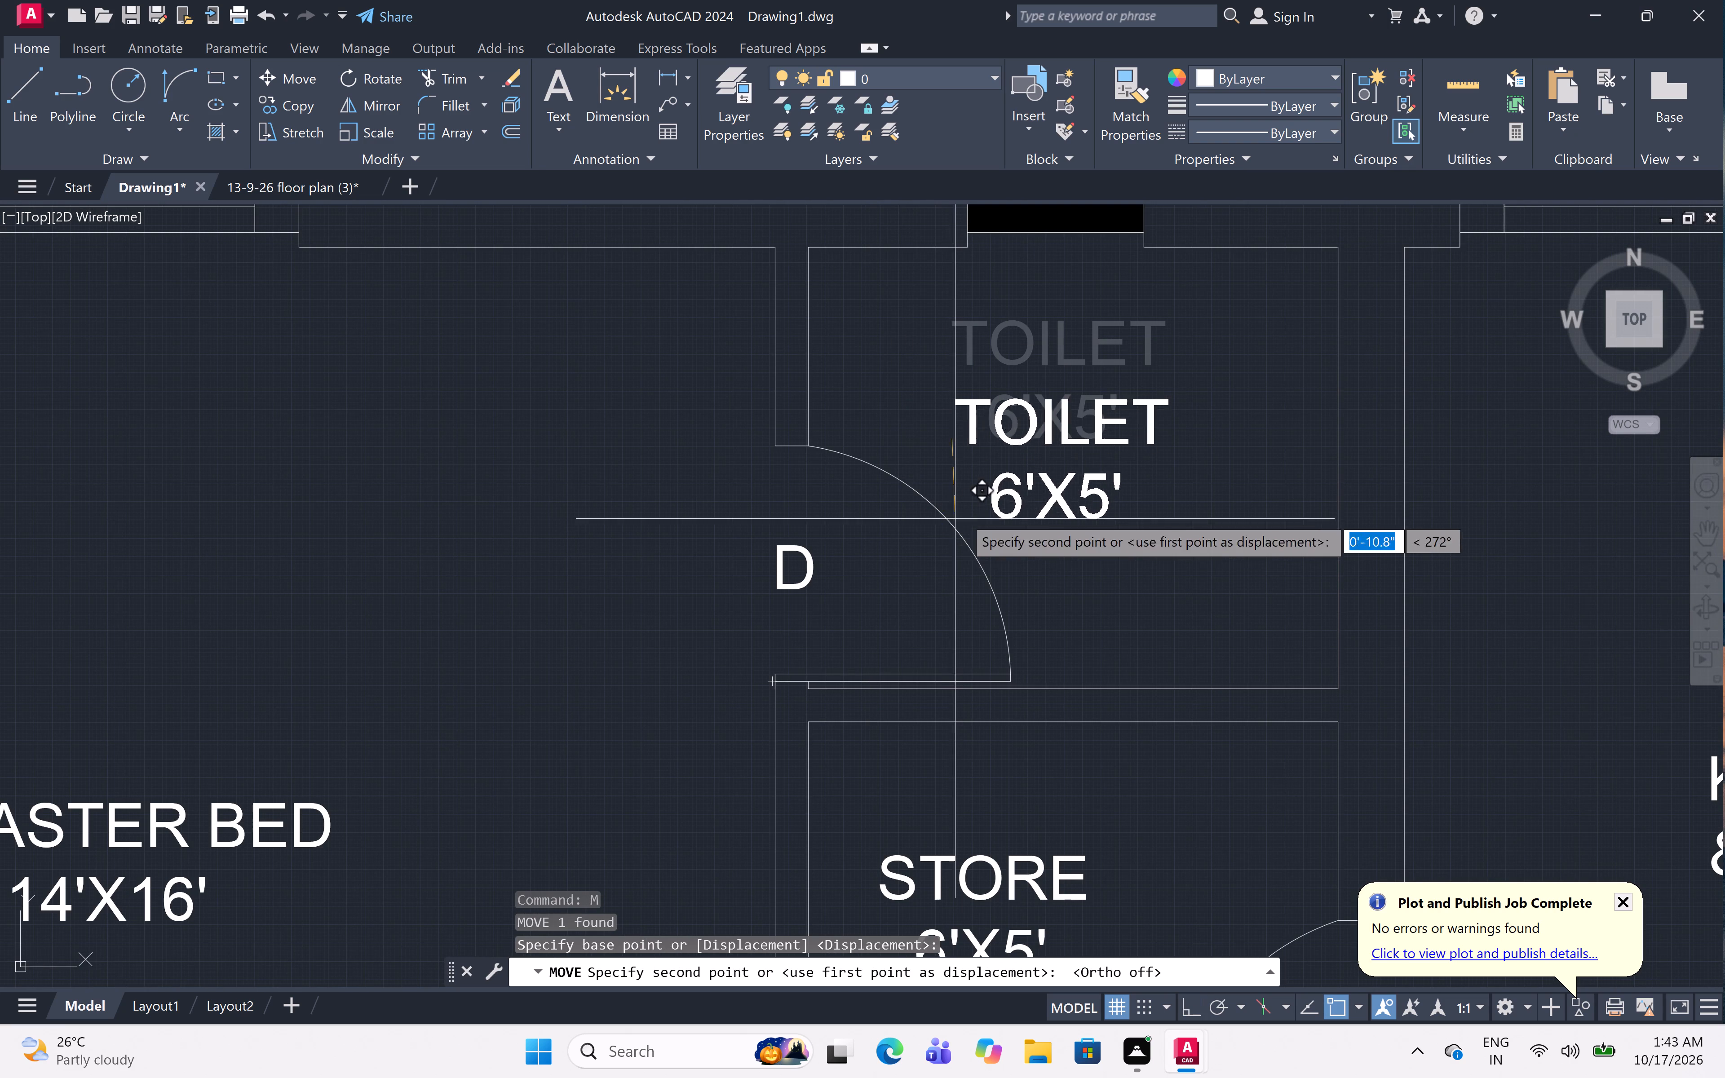
left_click(1011, 502)
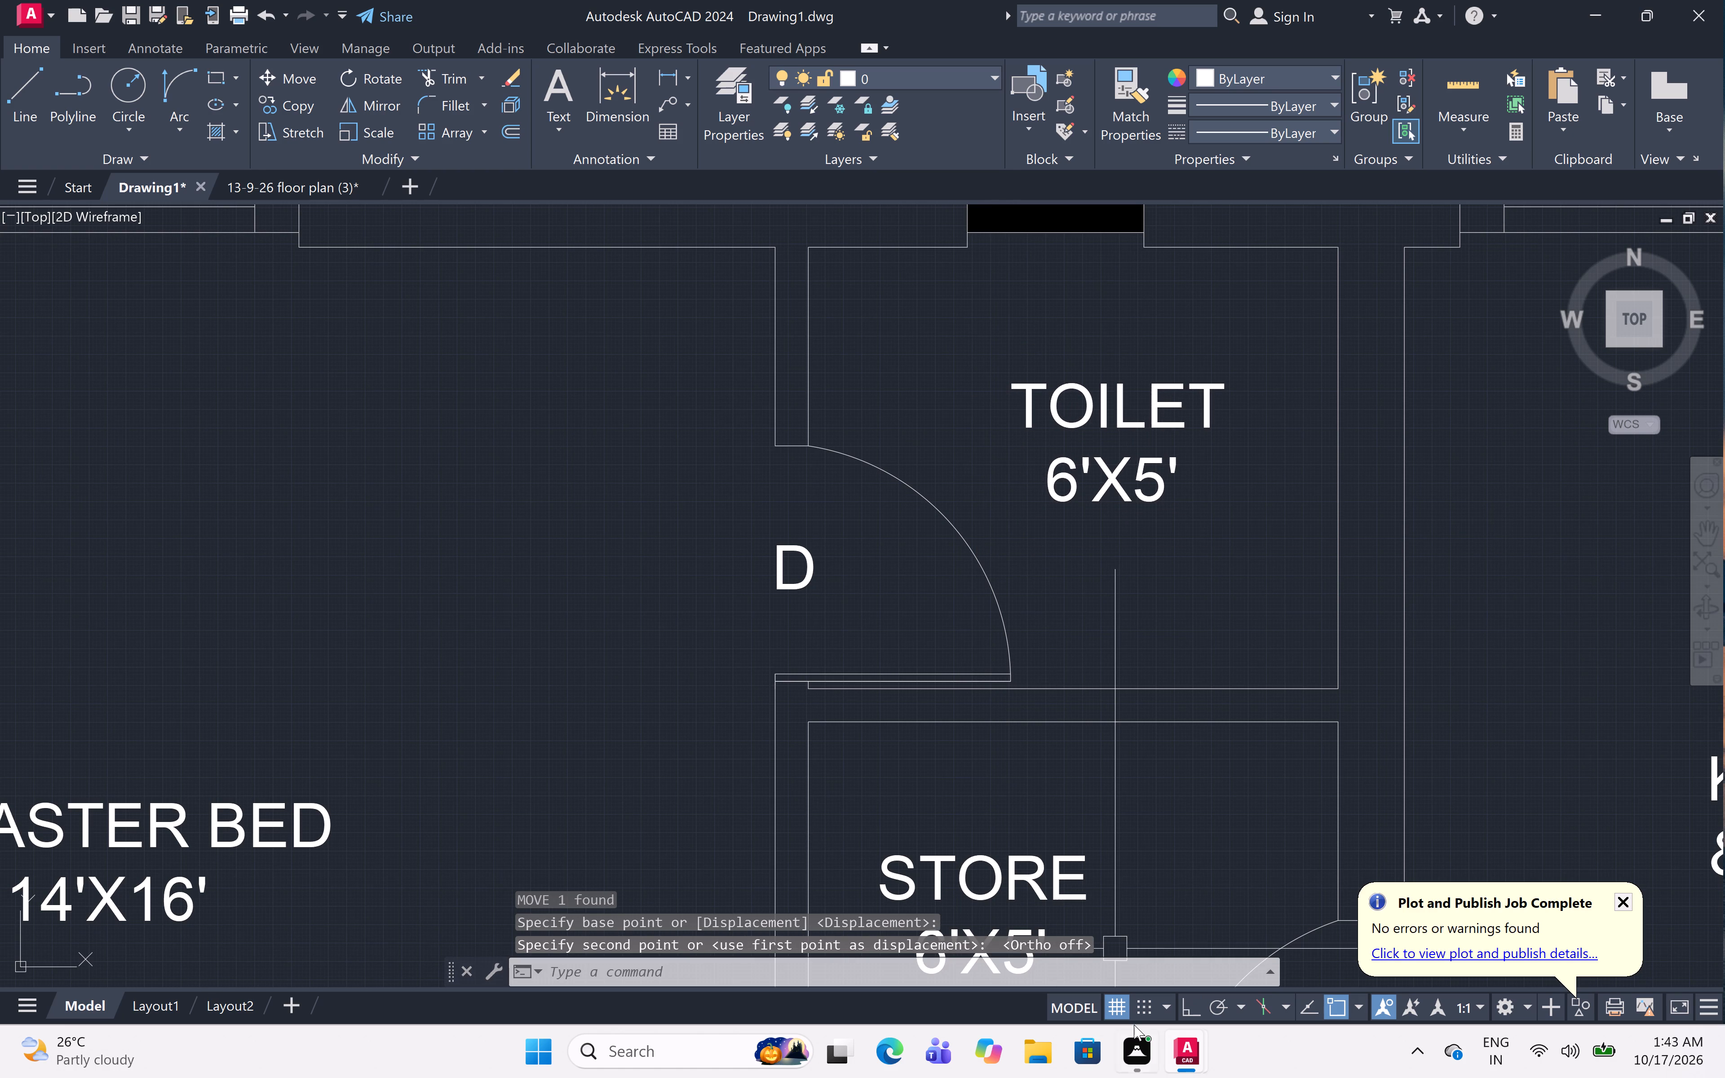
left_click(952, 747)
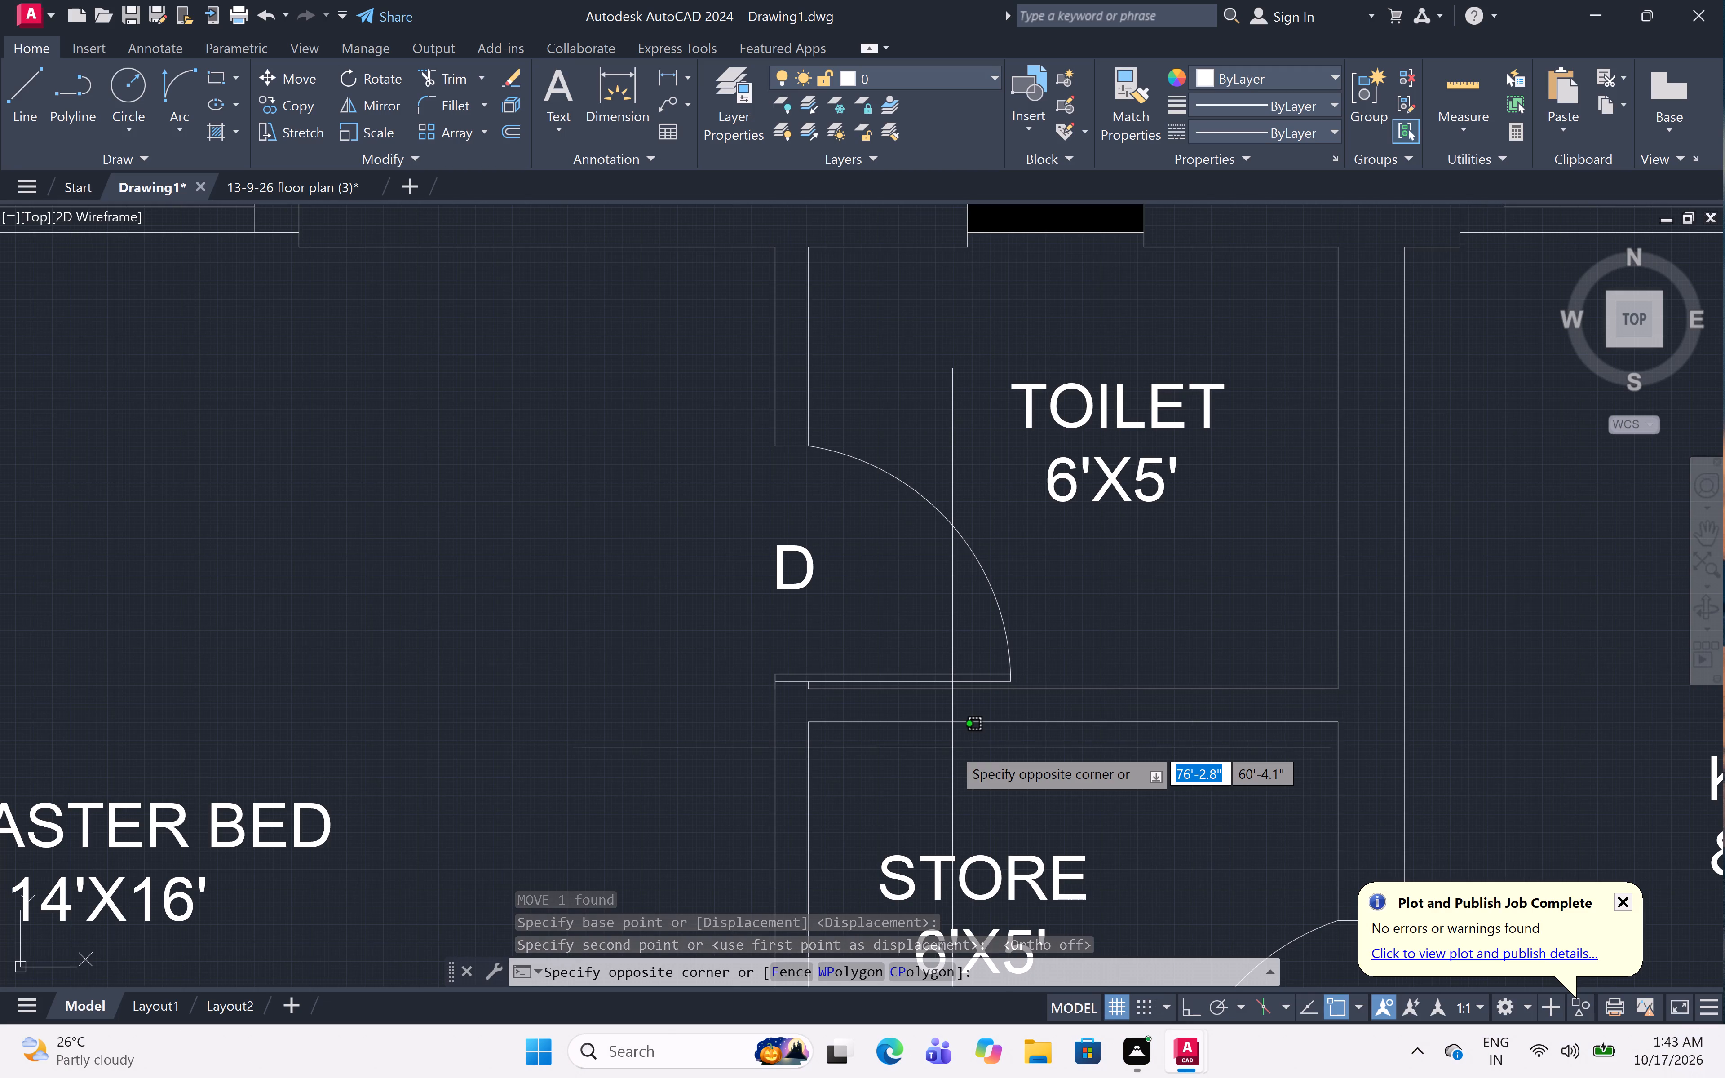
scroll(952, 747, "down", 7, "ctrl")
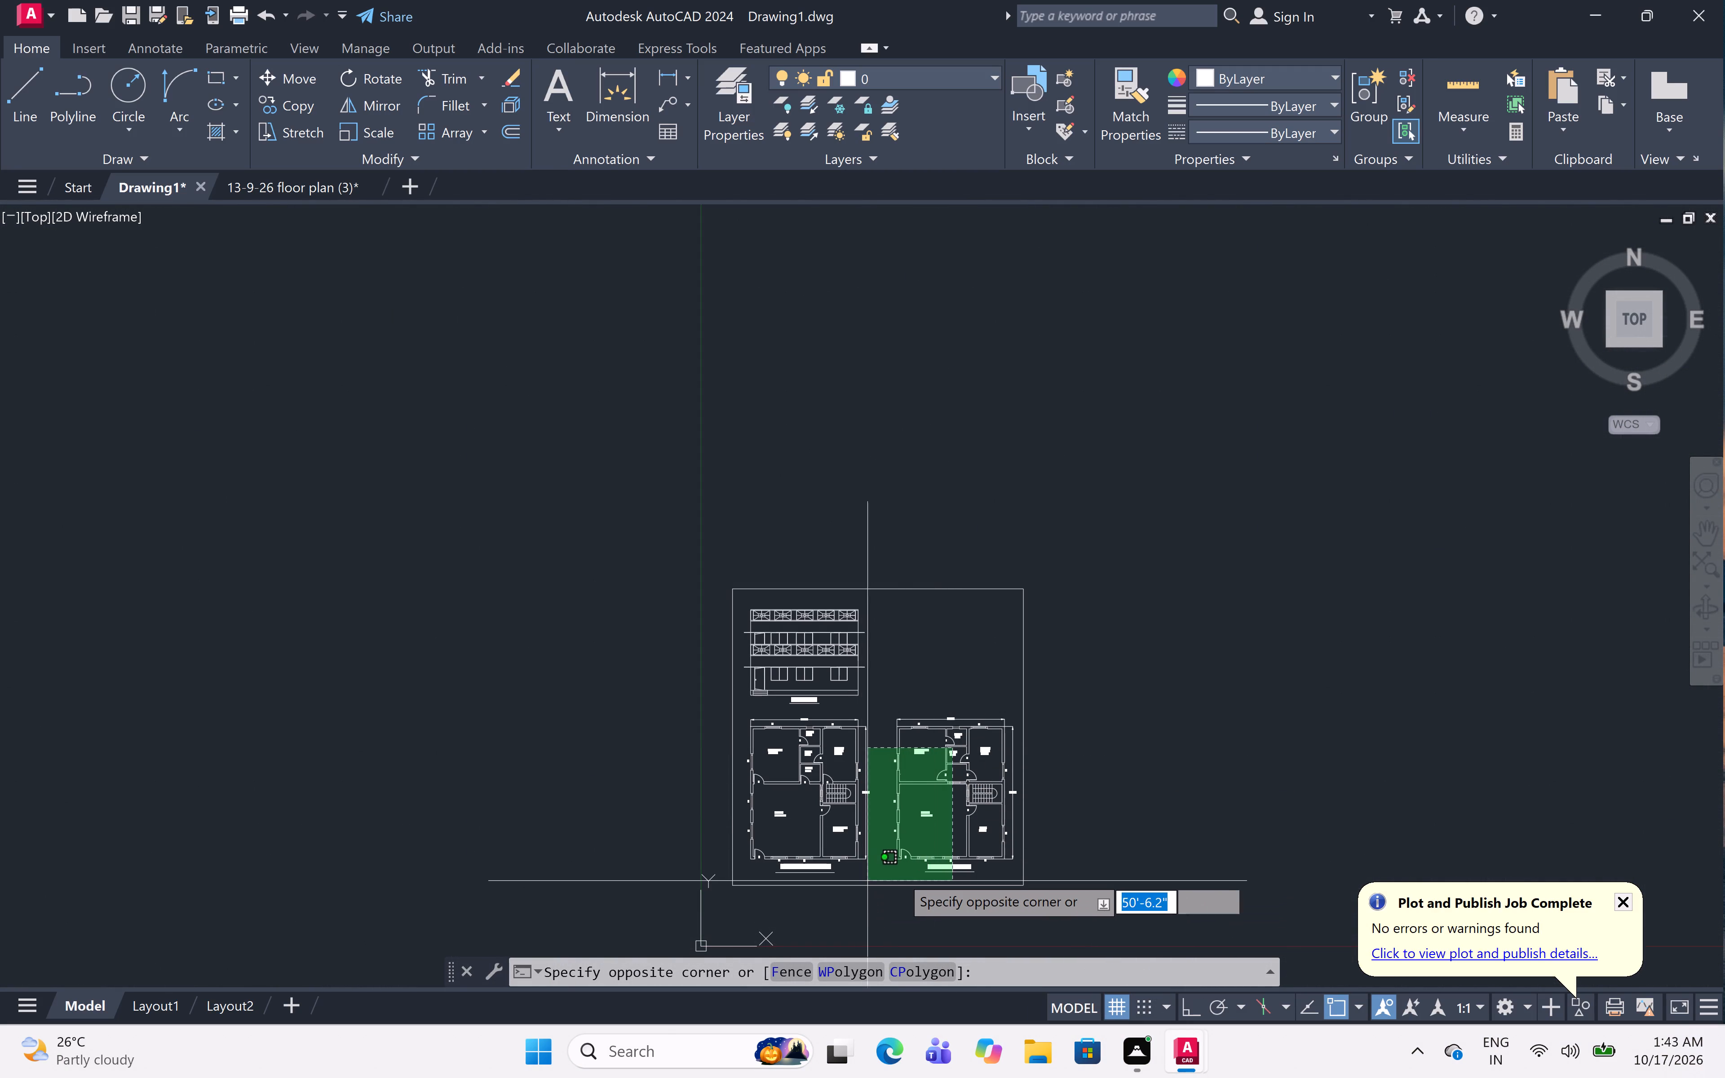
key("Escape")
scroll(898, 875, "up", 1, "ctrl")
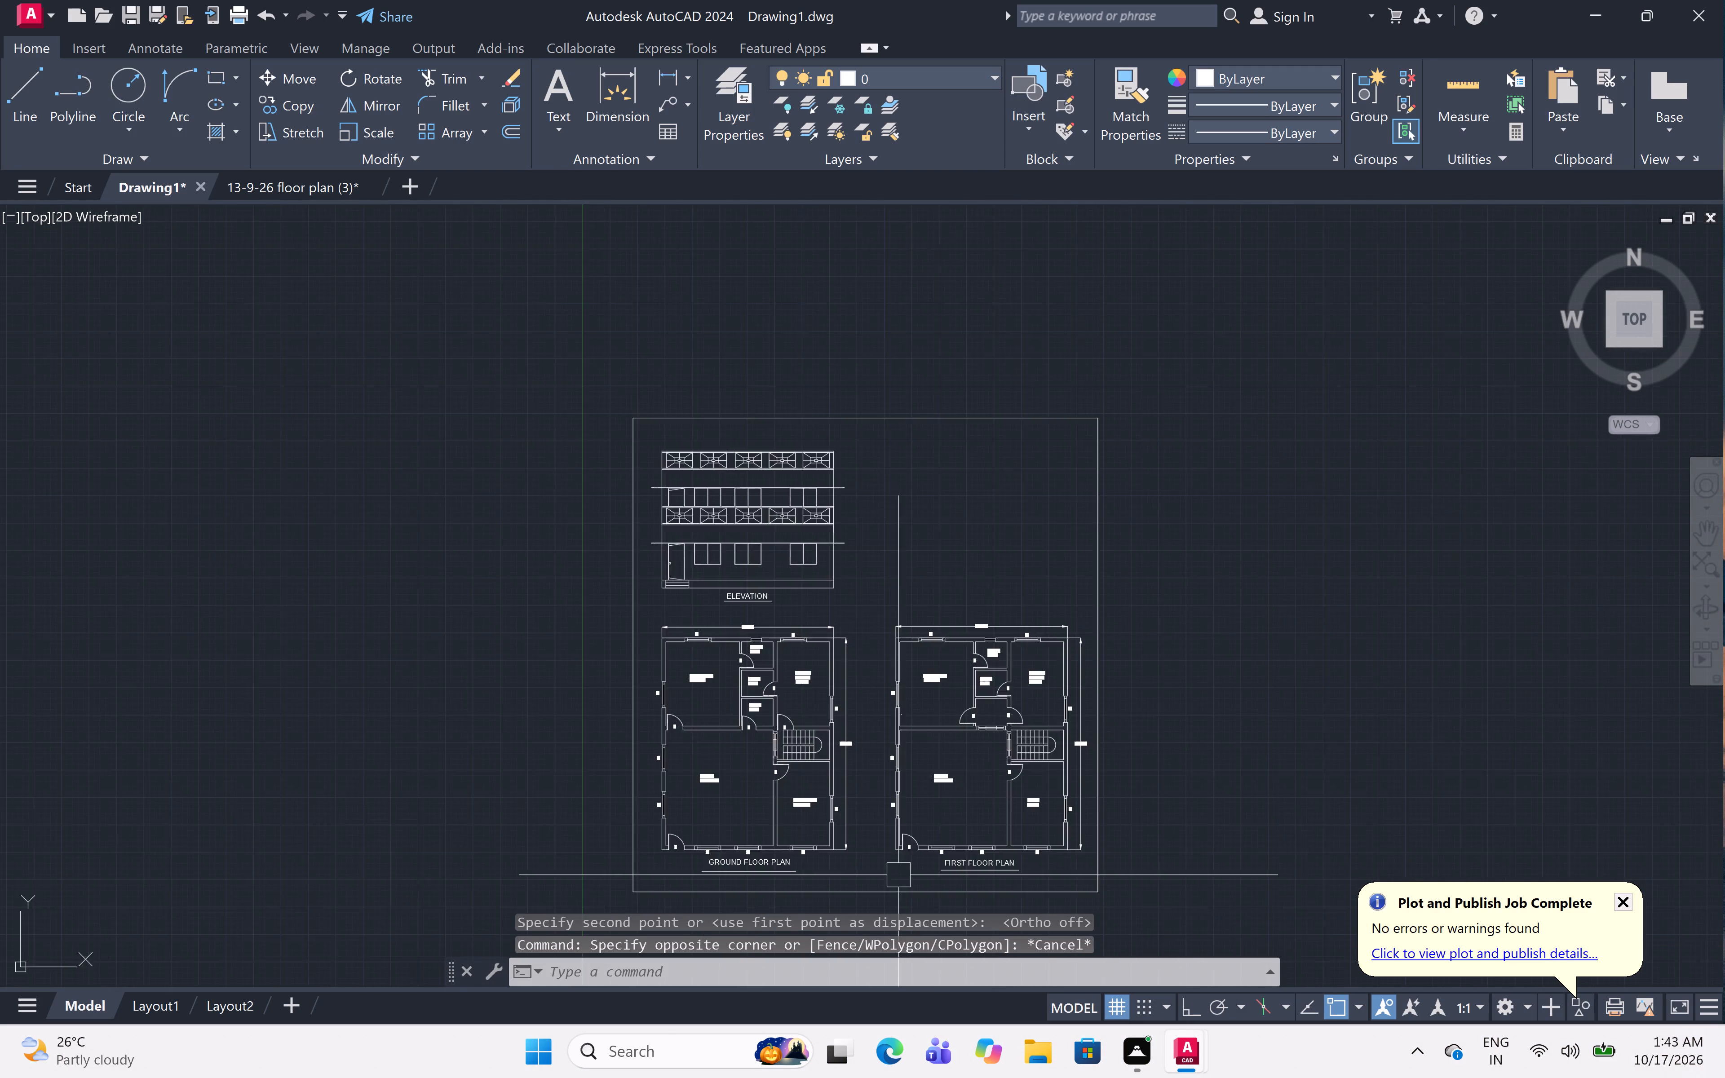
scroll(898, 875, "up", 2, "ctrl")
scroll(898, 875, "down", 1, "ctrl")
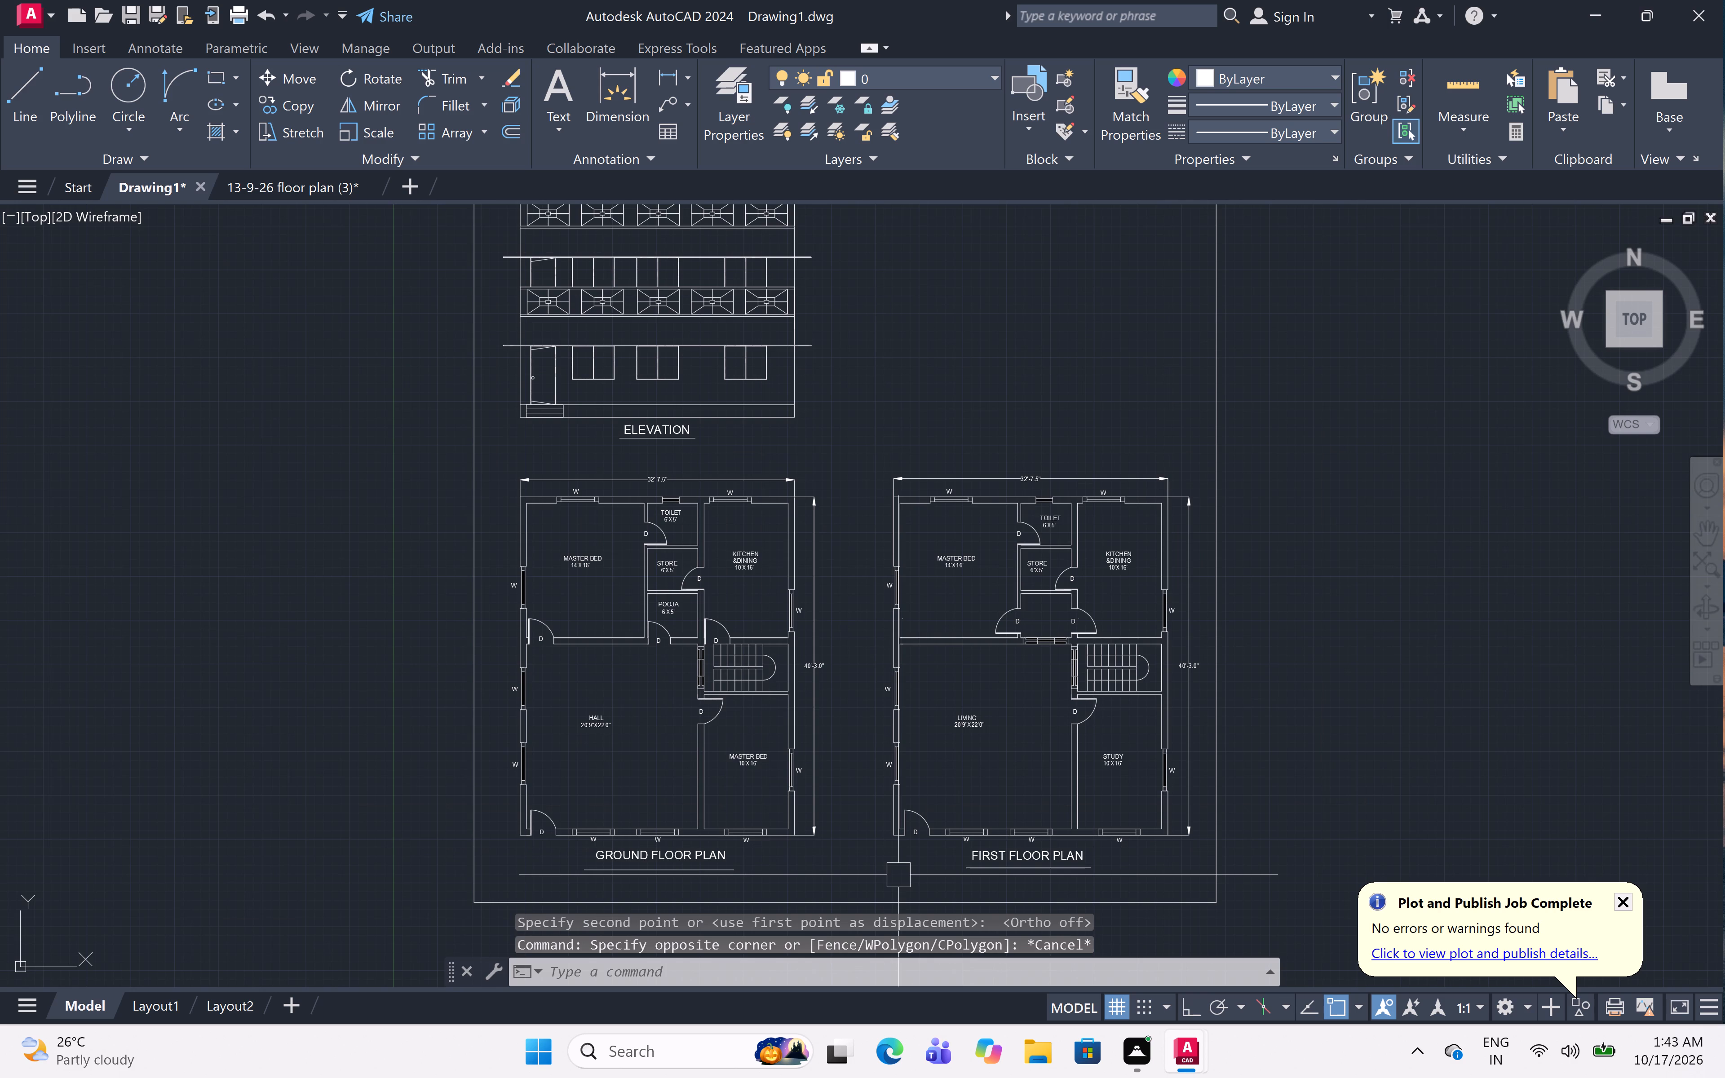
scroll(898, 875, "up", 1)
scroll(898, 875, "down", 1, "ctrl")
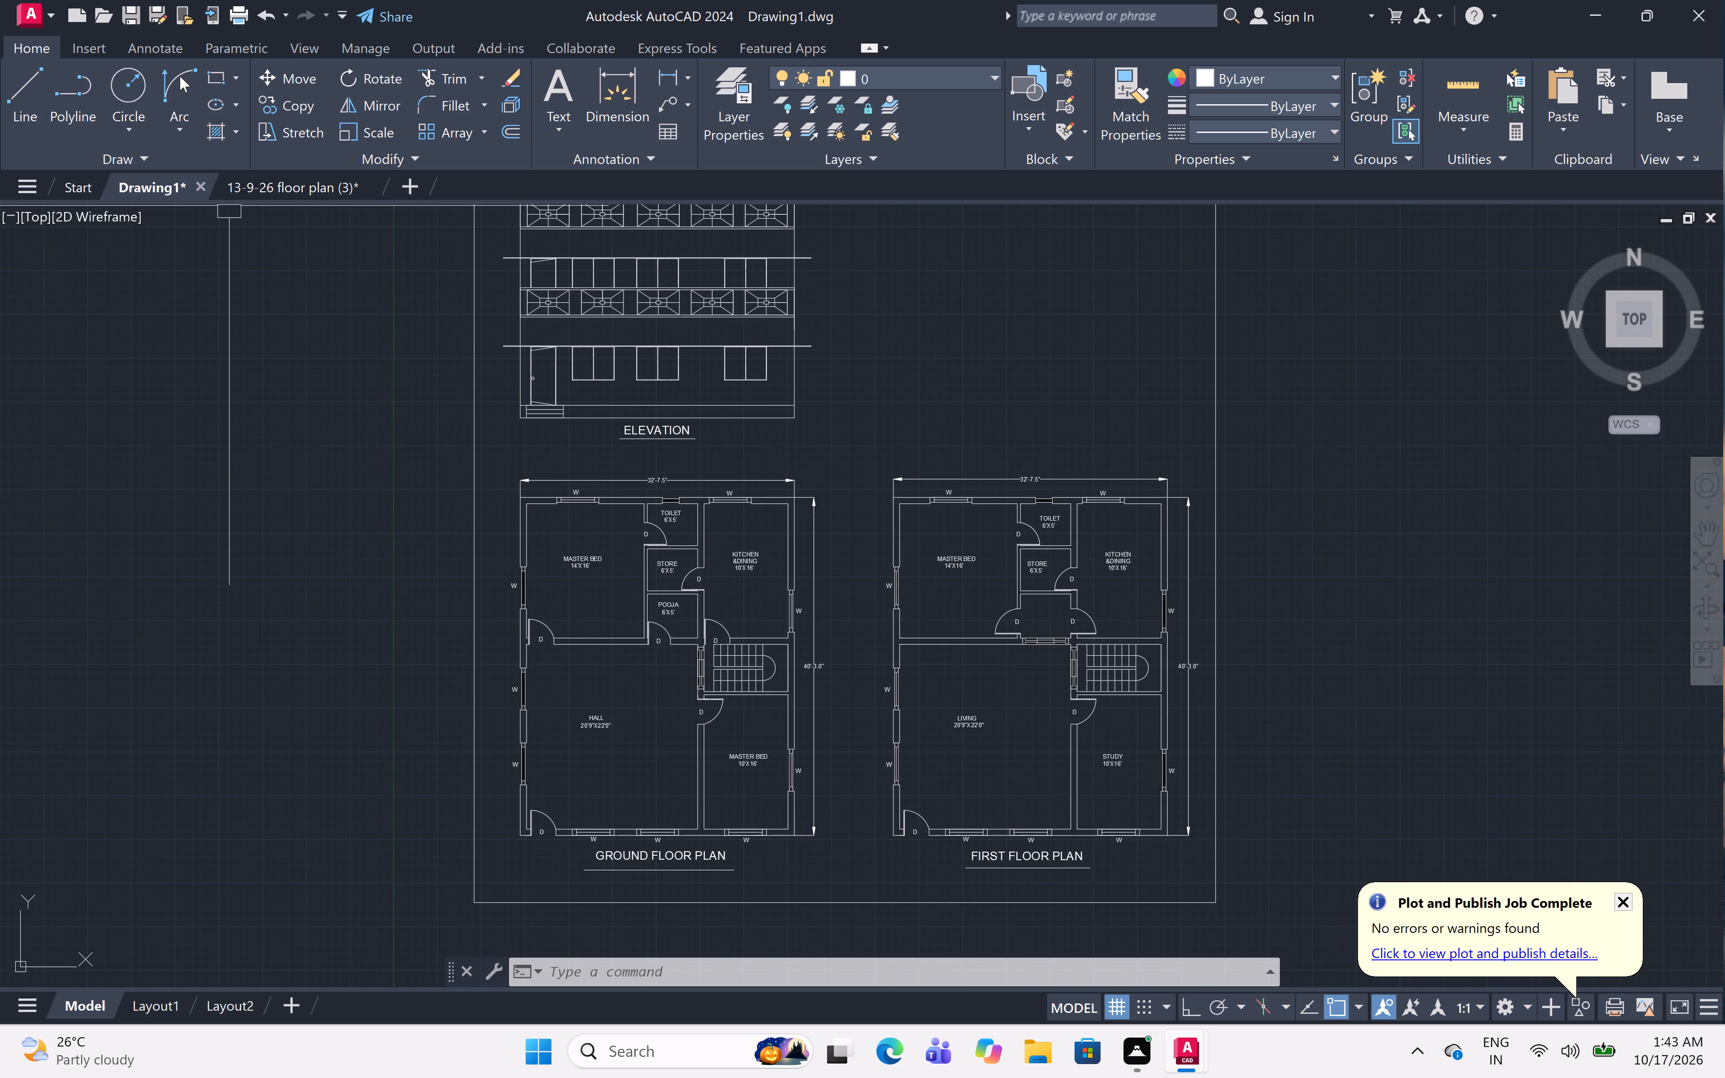
Save Drawing1 in the Documents folder as an AutoCAD 2018 drawing named 17-10-26 PLAN (1).
left_click_drag(180, 76, 49, 33)
left_click(23, 22)
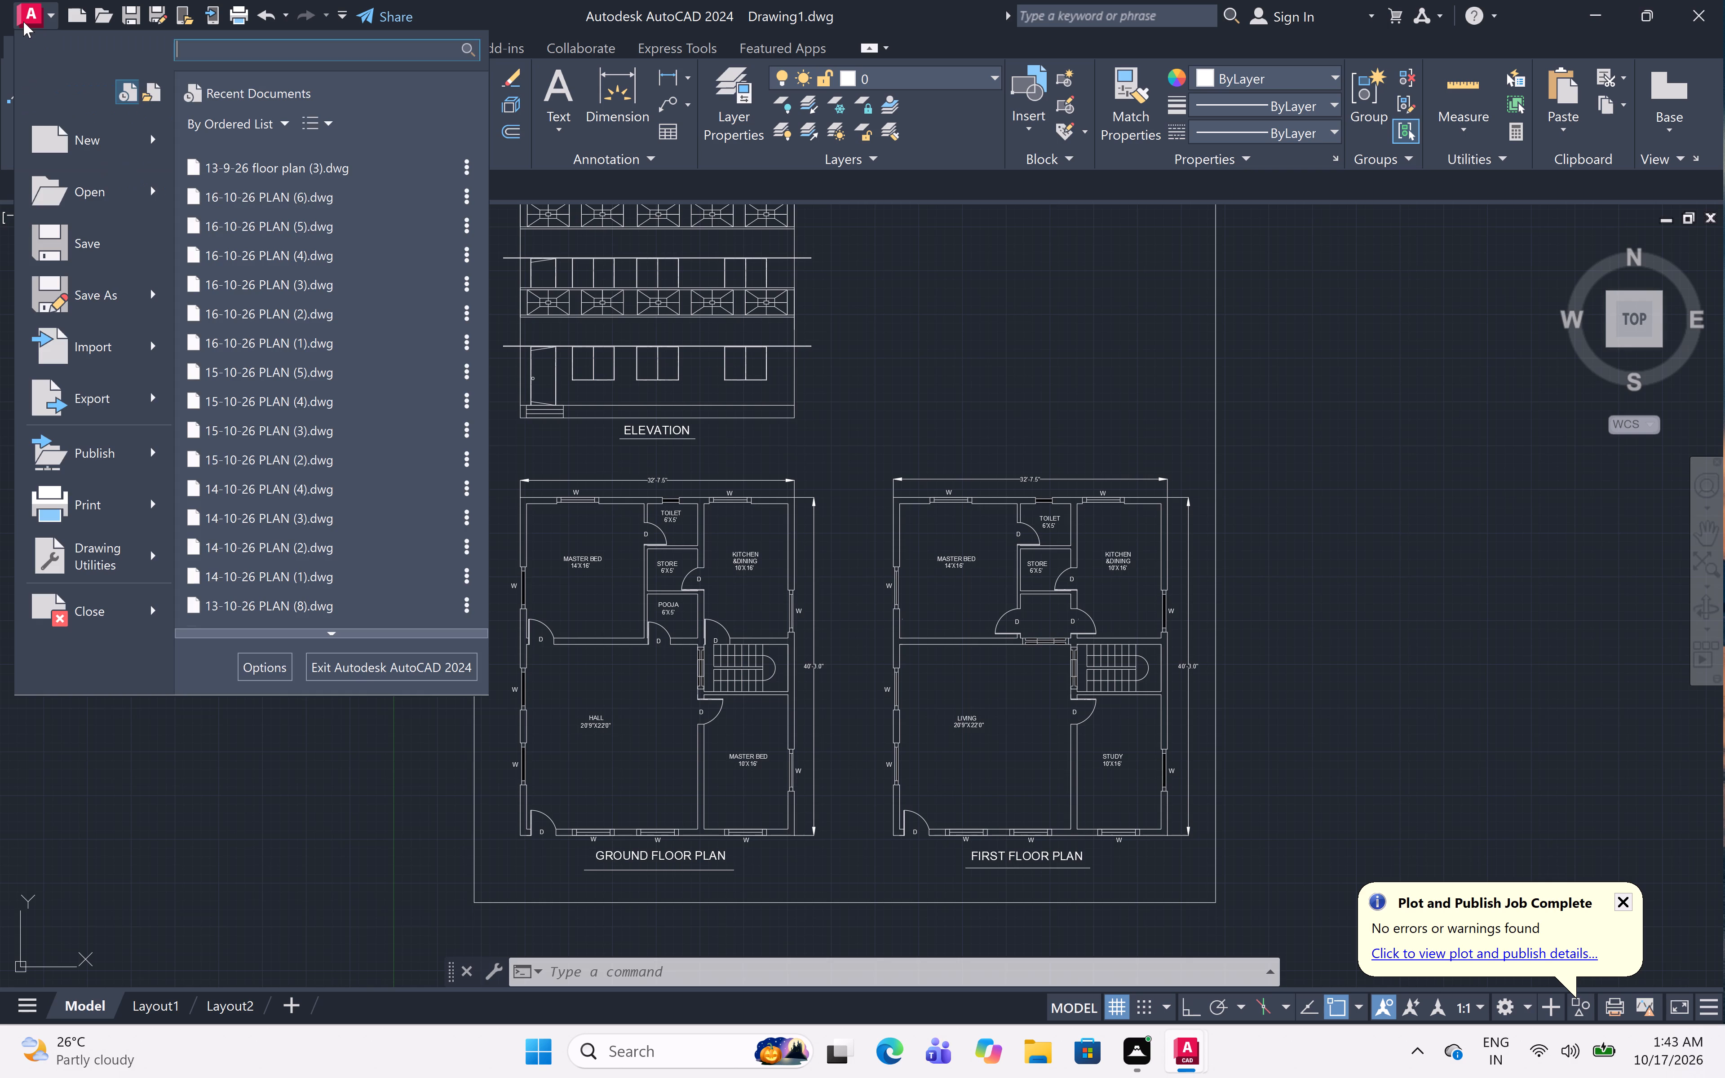
left_click(128, 237)
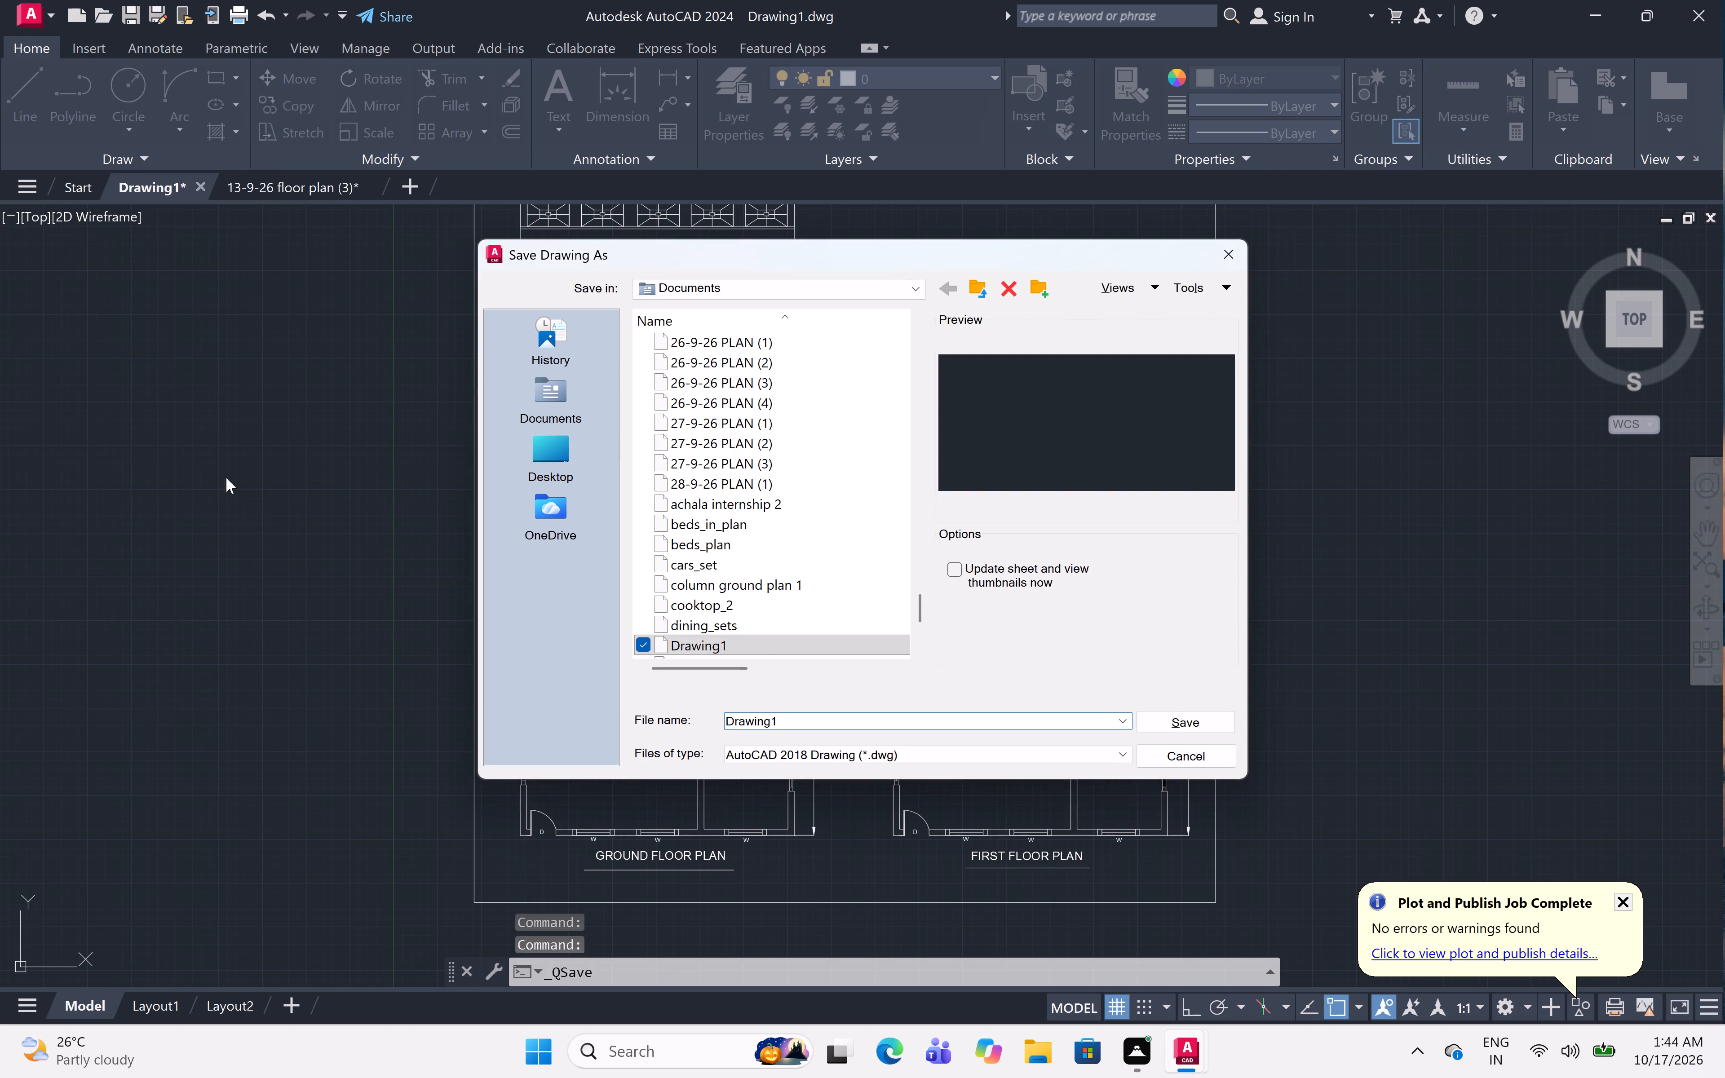
left_click(790, 719)
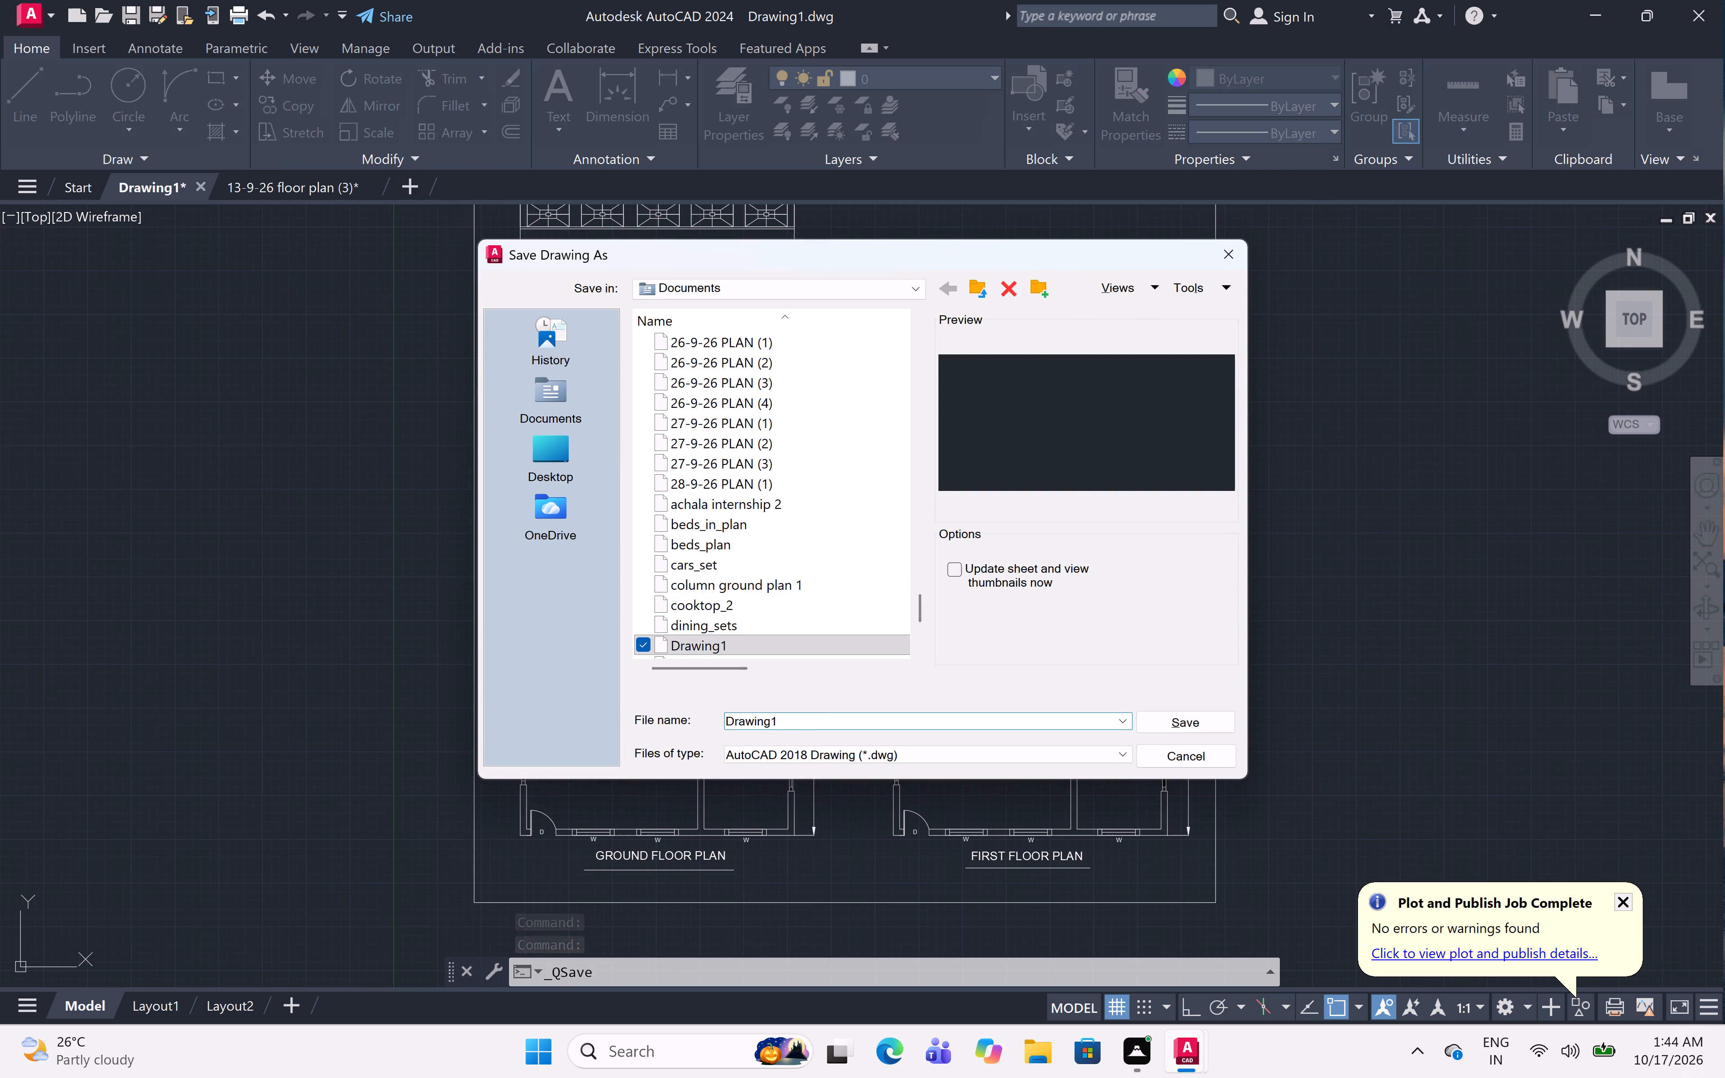
key("BackSpace")
key("BackSpace")
key("BackSpace")
key("BackSpace")
key("BackSpace")
key("BackSpace")
key("BackSpace")
key("BackSpace")
key("BackSpace")
key("BackSpace")
key("BackSpace")
key("BackSpace")
key("BackSpace")
key("BackSpace")
key("BackSpace")
key("BackSpace")
key("BackSpace")
key("1")
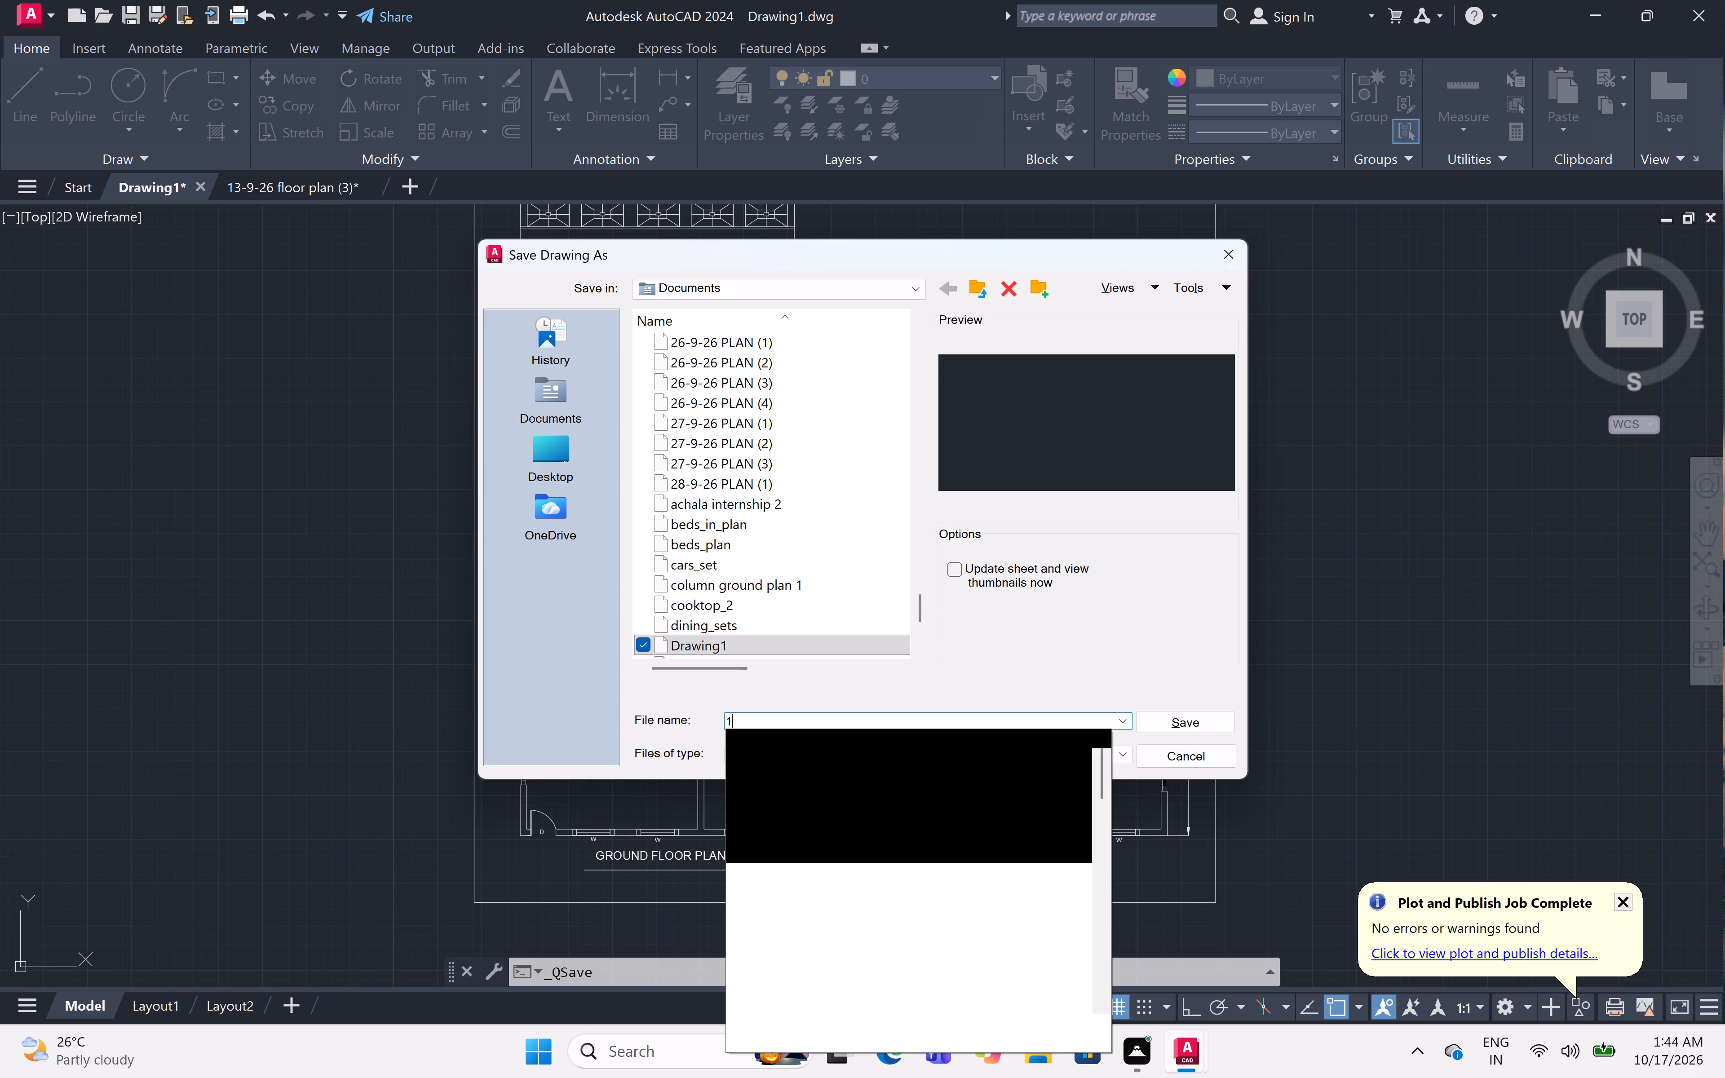
type("7-10-")
type("26")
key("space")
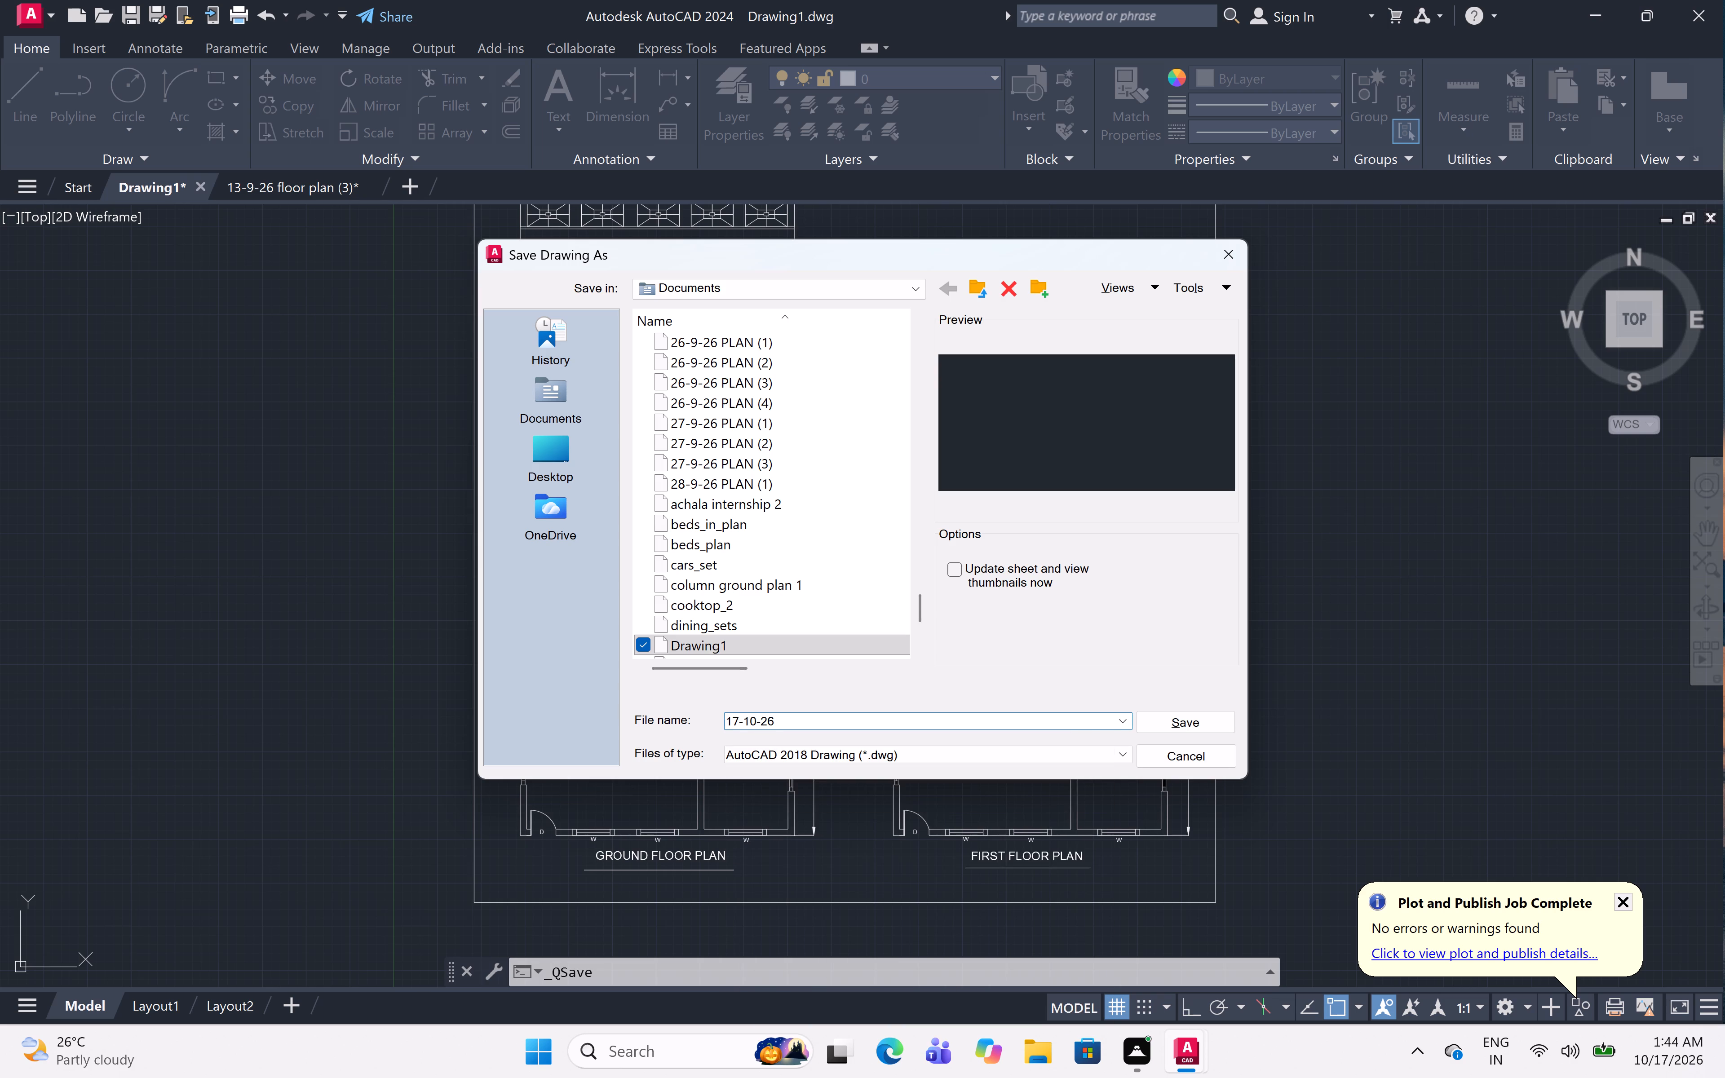
type("PLAN")
key("space")
key("shift+parenleft")
key("1")
key("0")
key("BackSpace")
key("shift+parenright")
left_click(1211, 711)
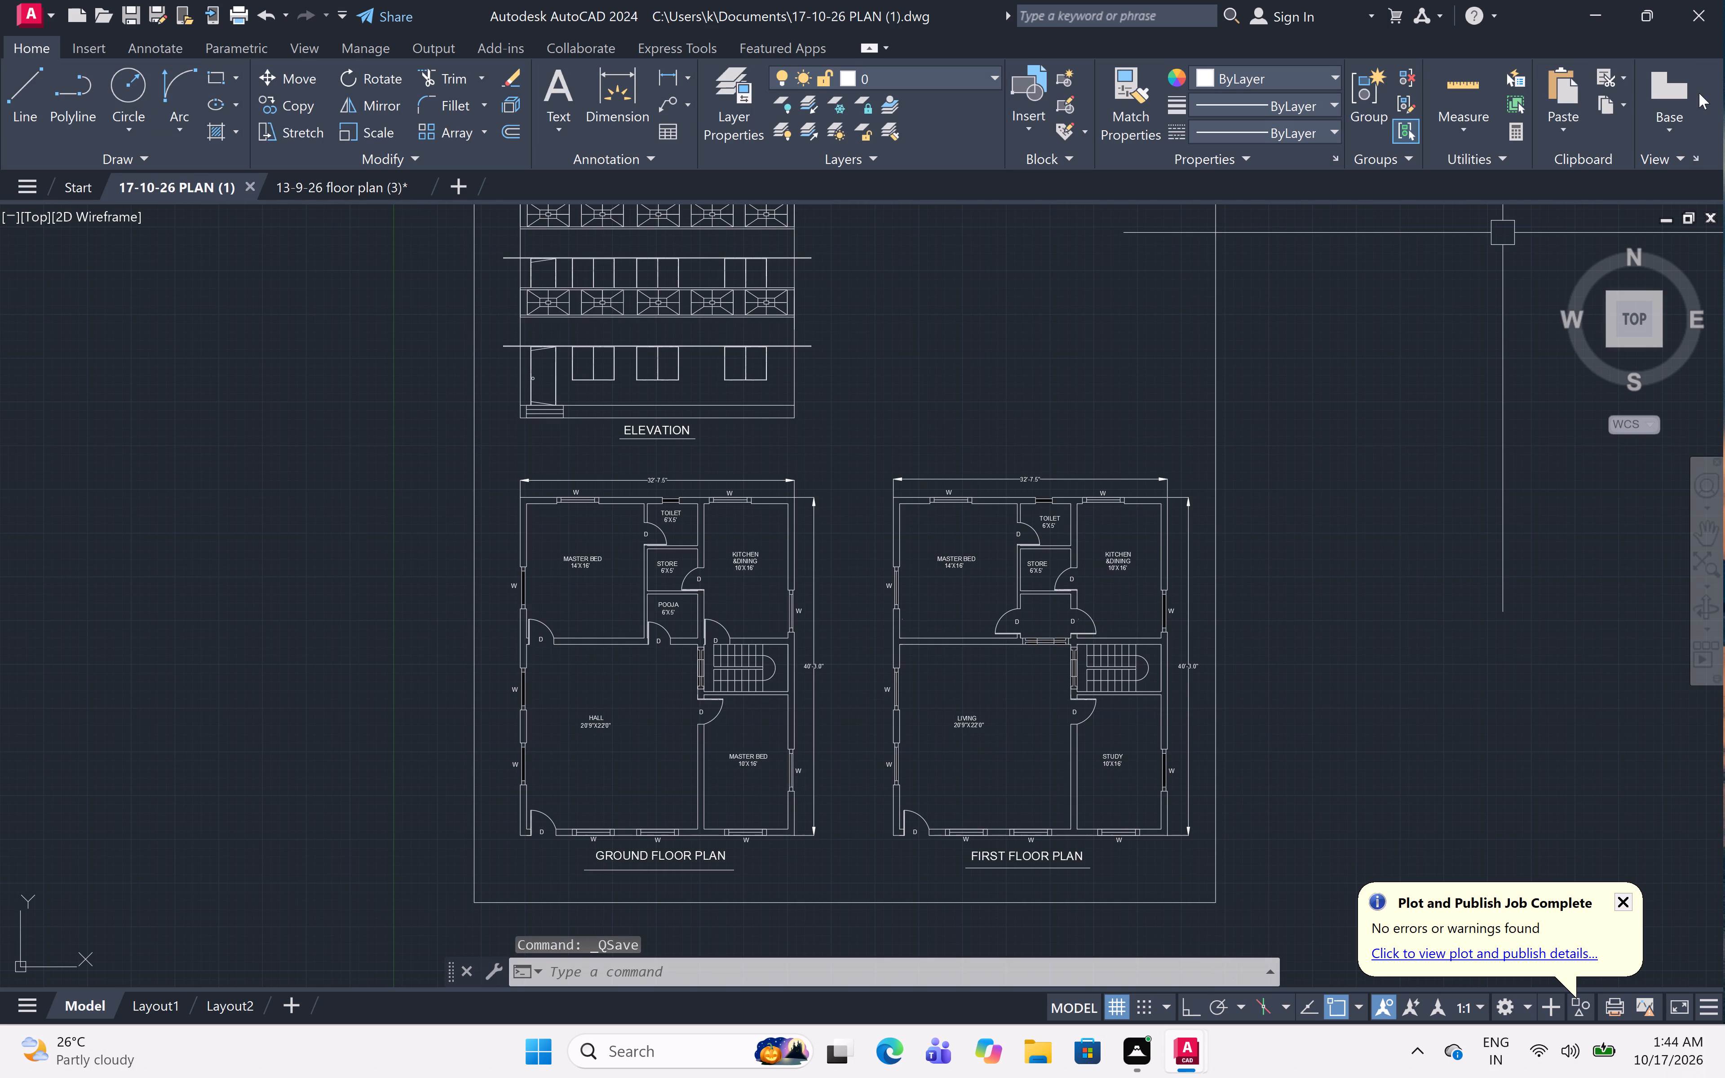
Exit AutoCAD, saving the changes to 13-9-26 floor plan (3).dwg.
left_click(1689, 15)
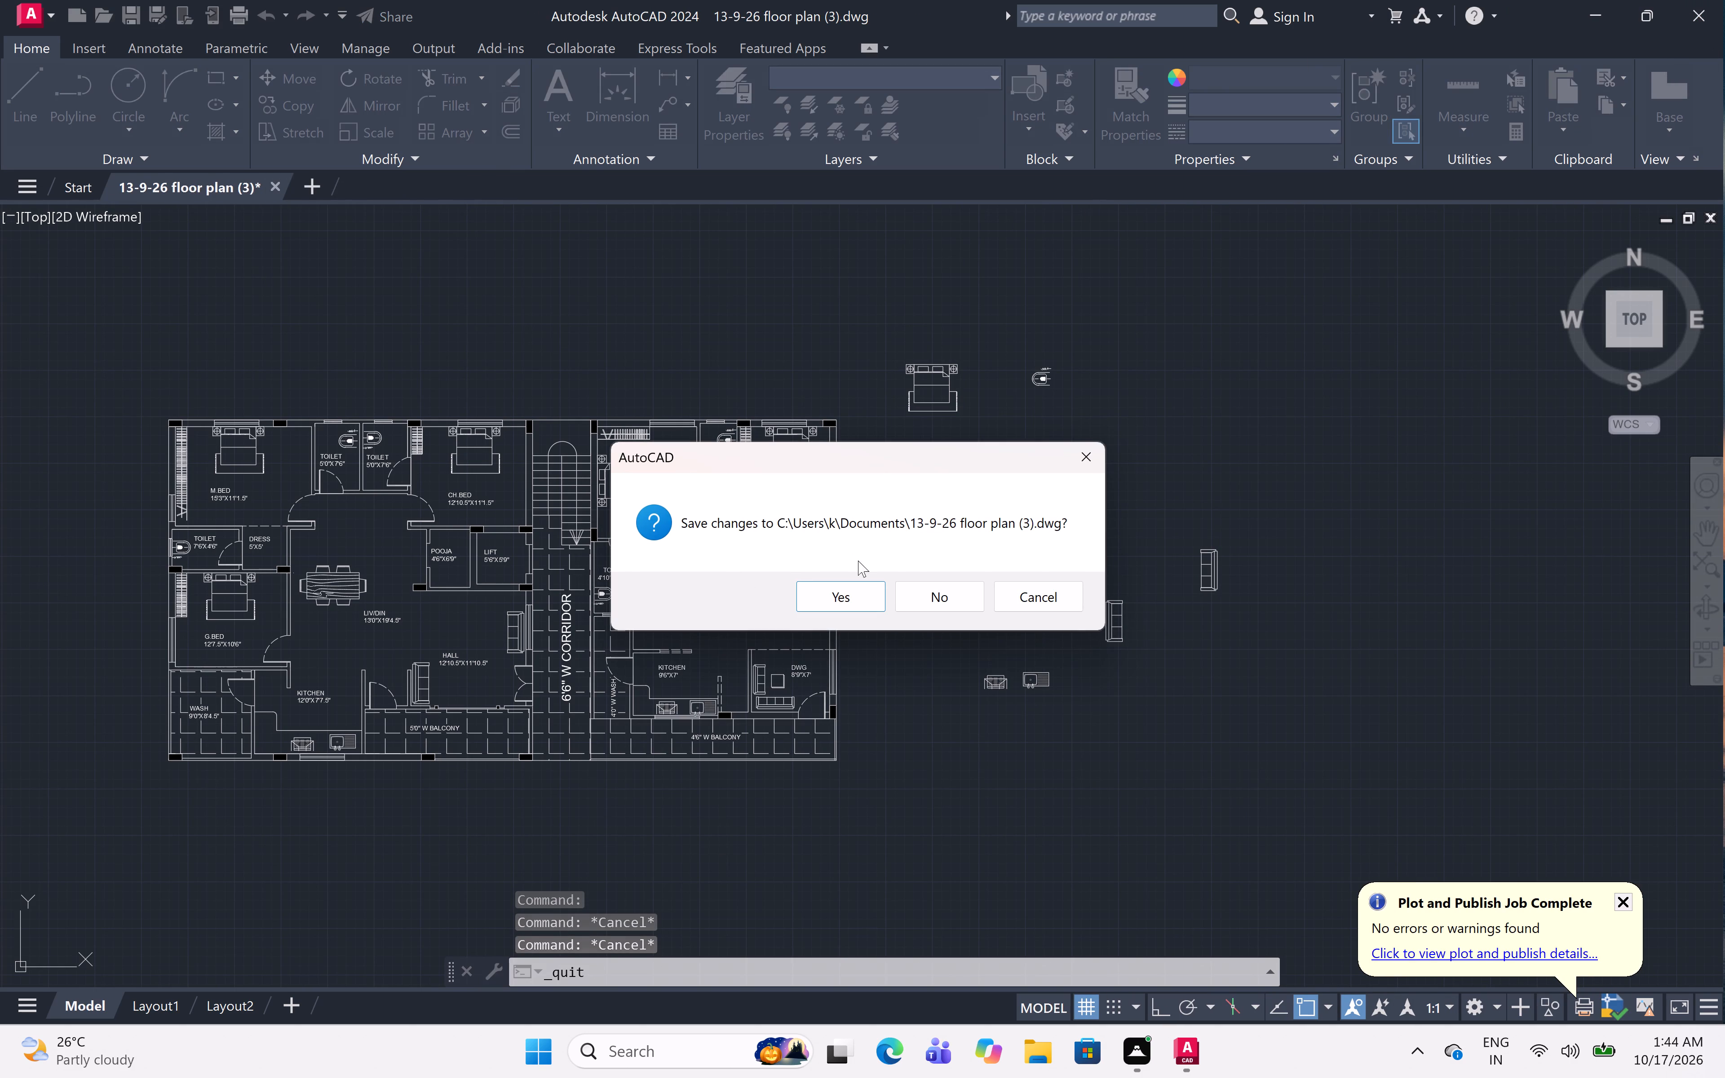
left_click(836, 593)
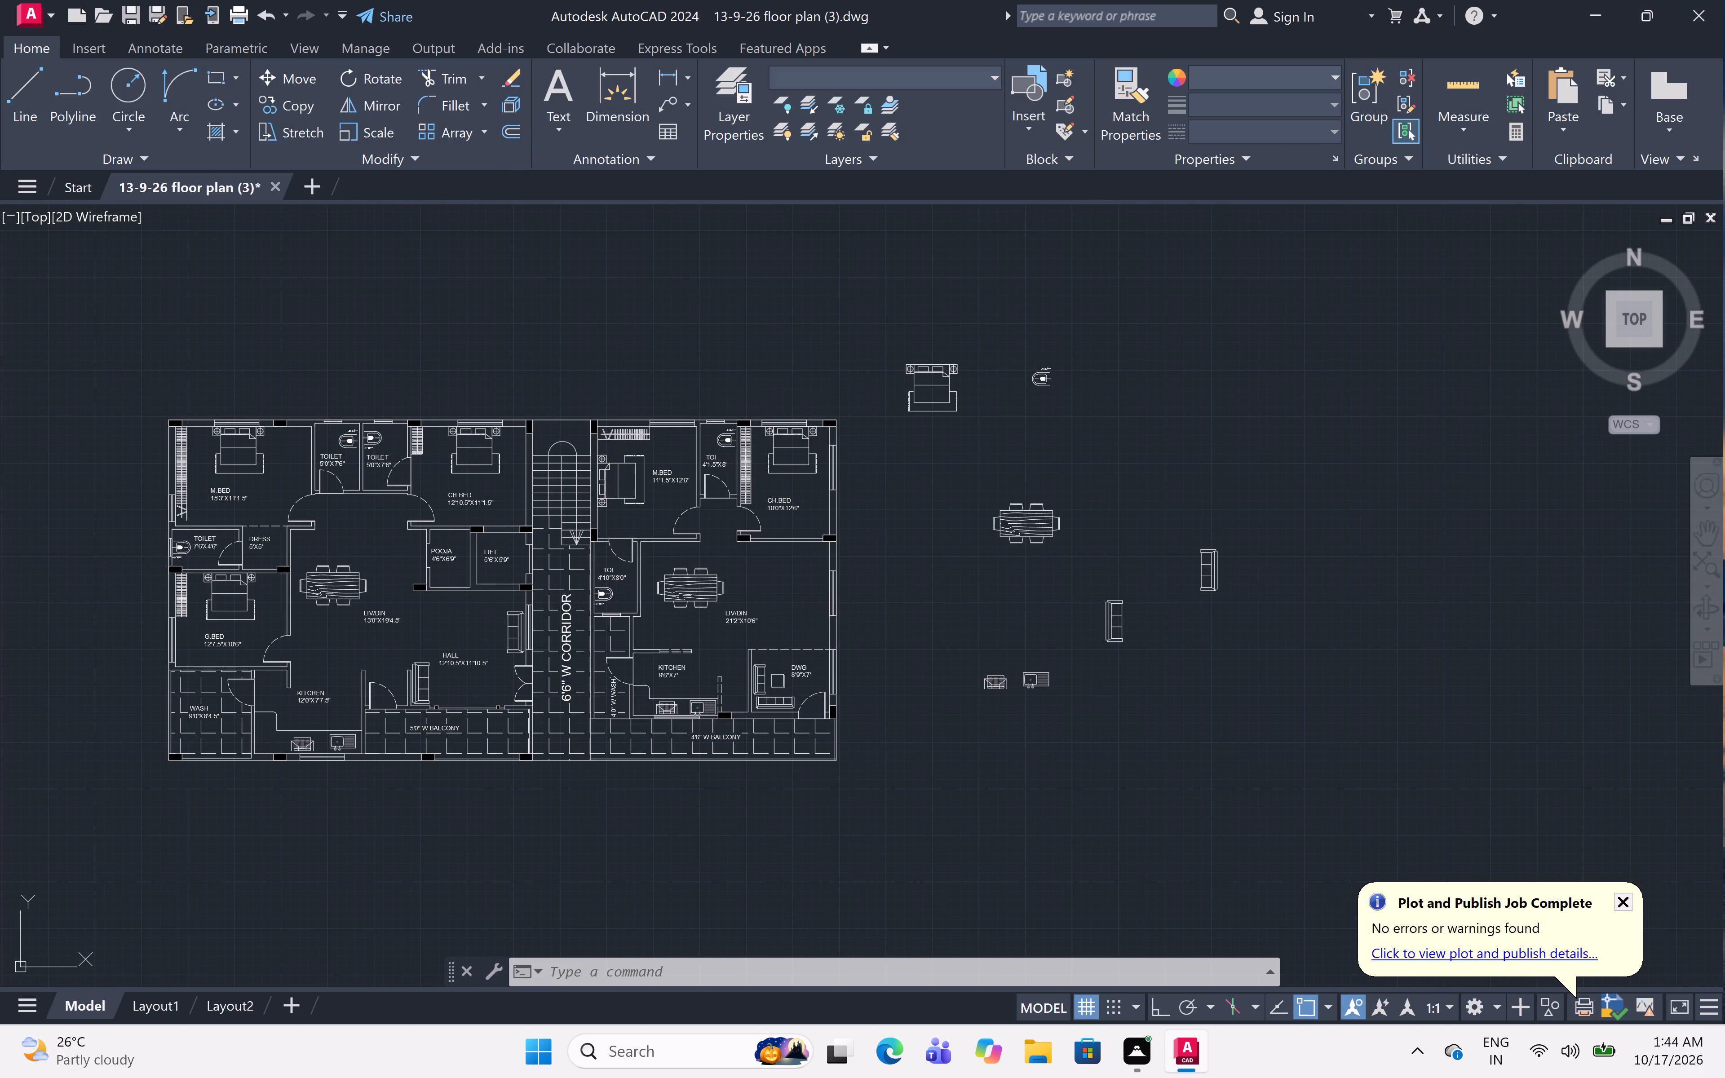